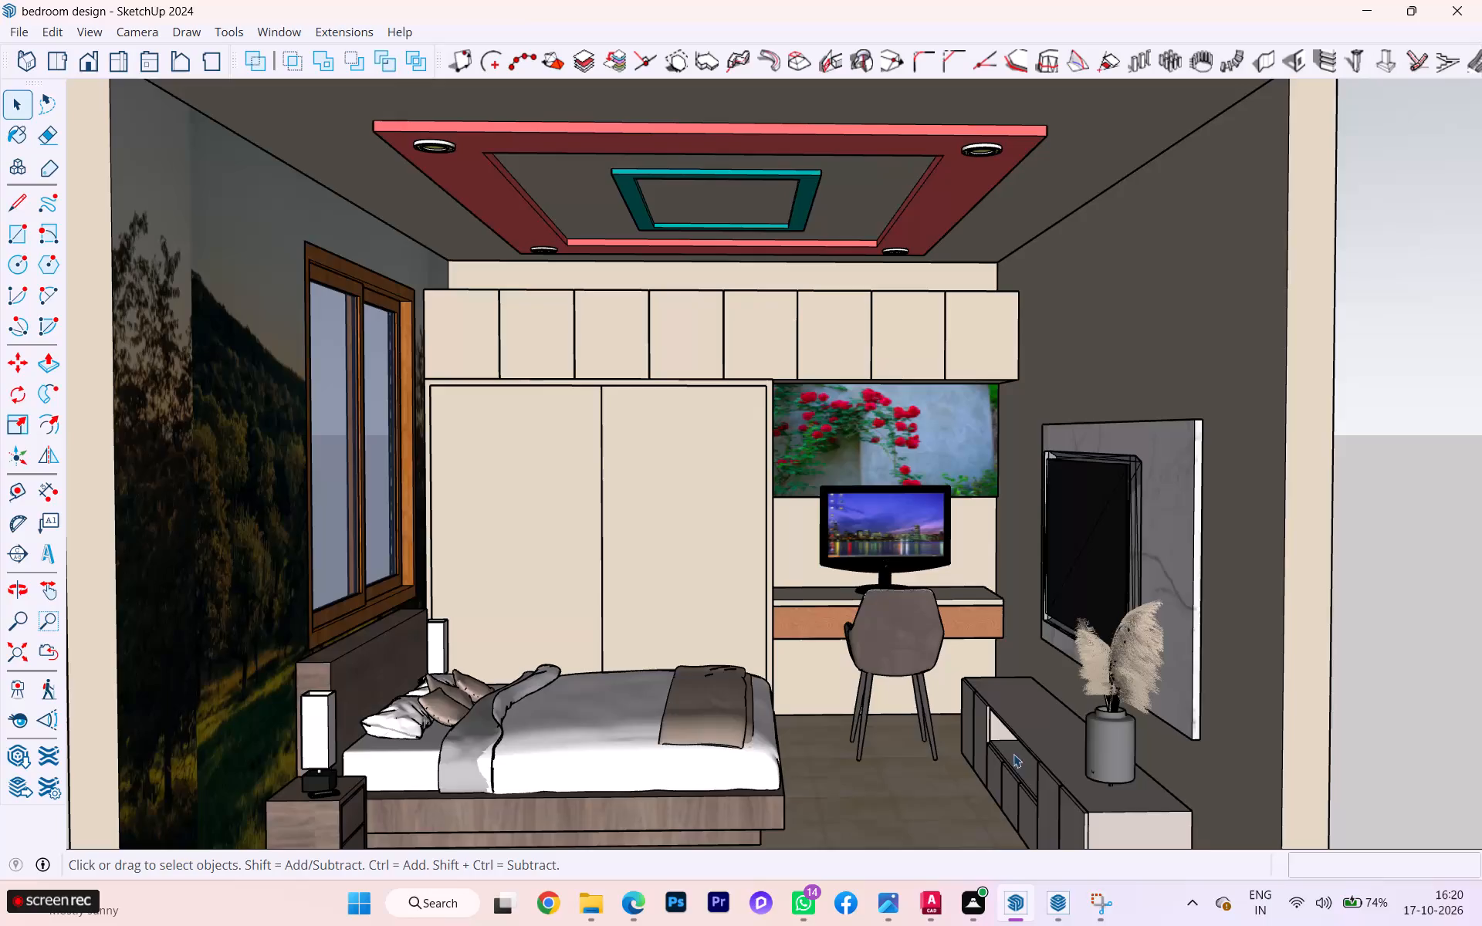
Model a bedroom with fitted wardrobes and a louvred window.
Start a new blank model in place of the bedroom design.
scroll(834, 512, "down", 6)
scroll(830, 471, "up", 2)
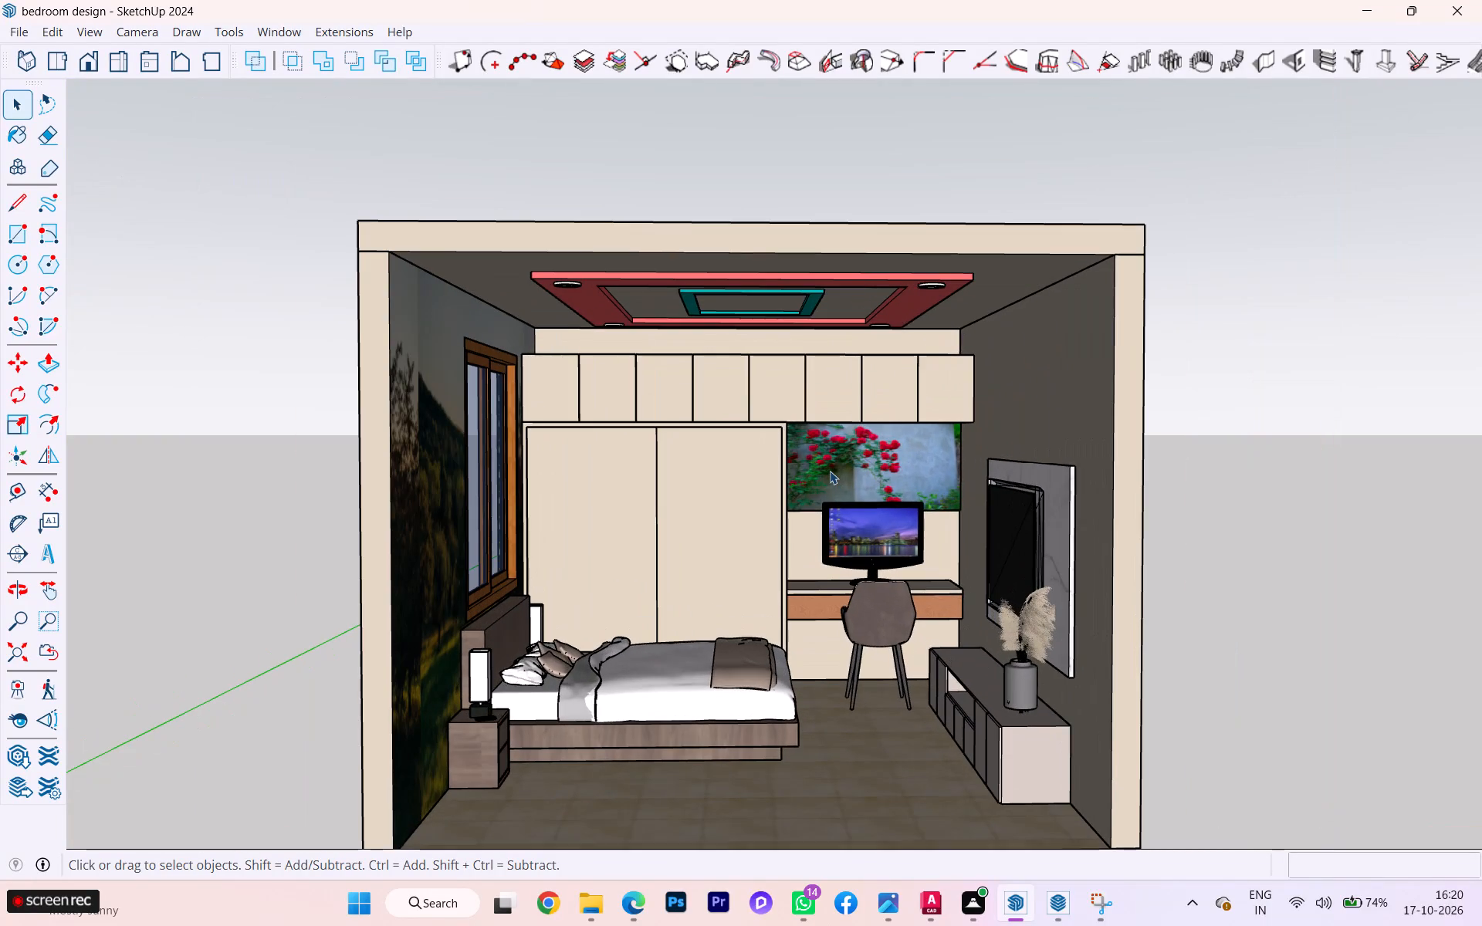
left_click(16, 31)
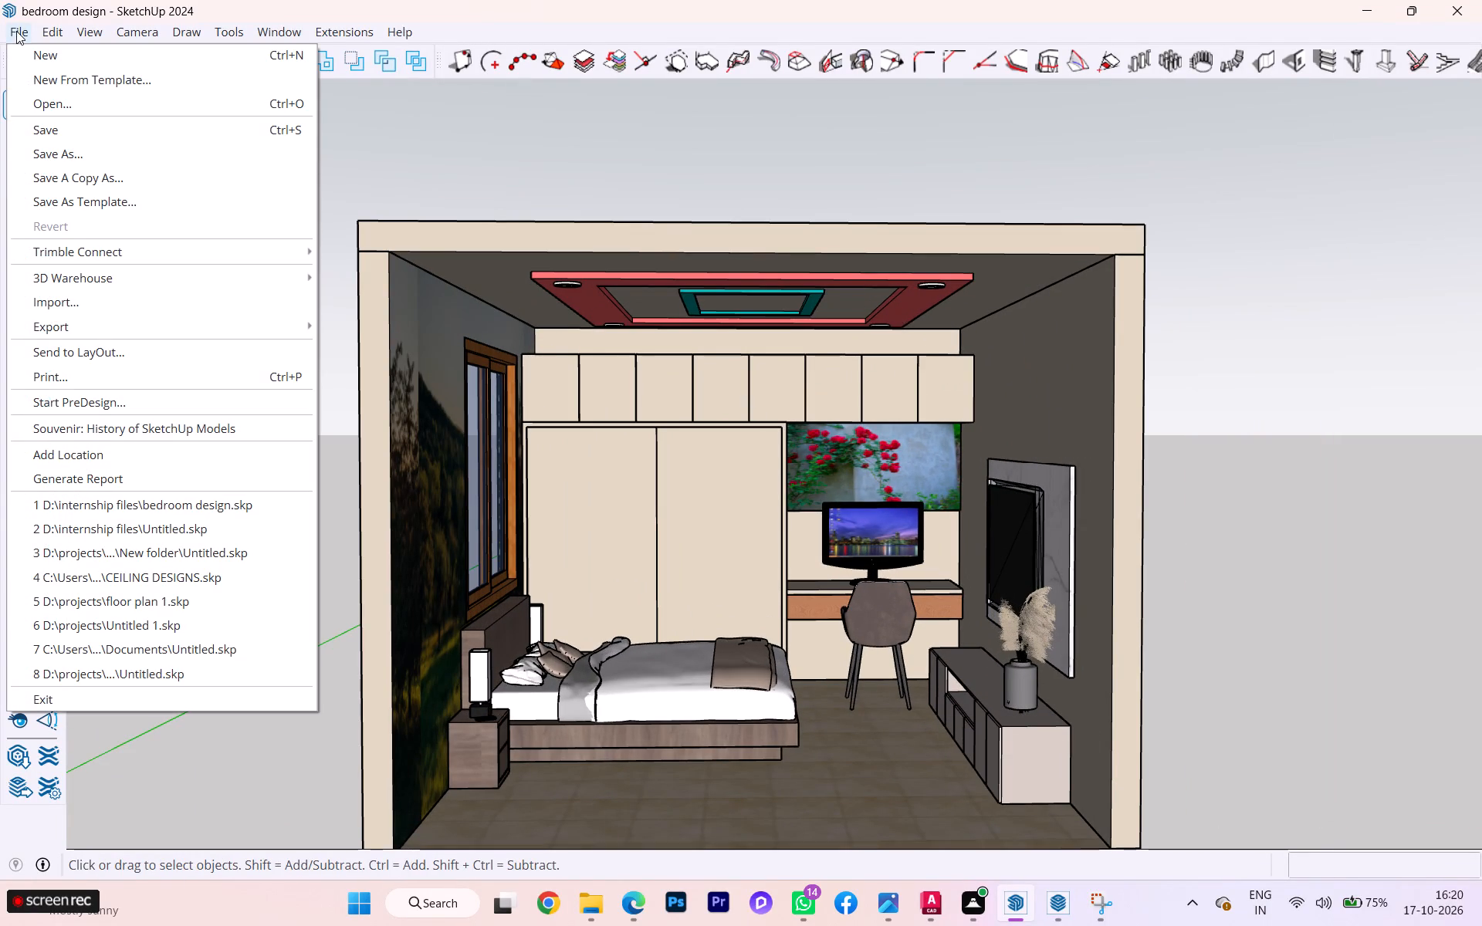
left_click(69, 59)
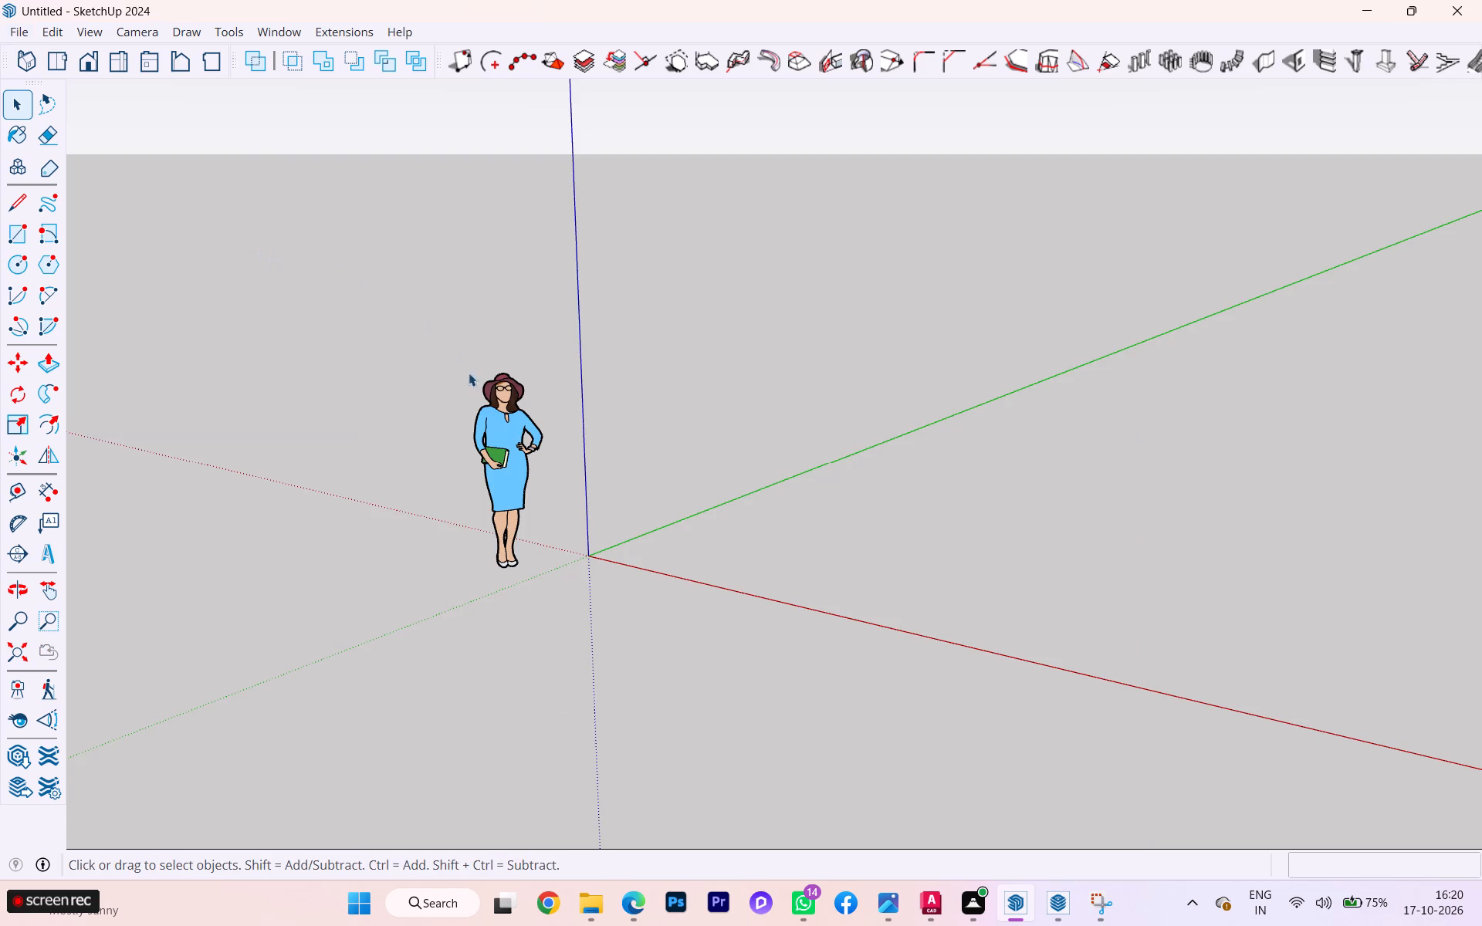
Delete the default human scale figure near the origin.
scroll(504, 409, "up", 7)
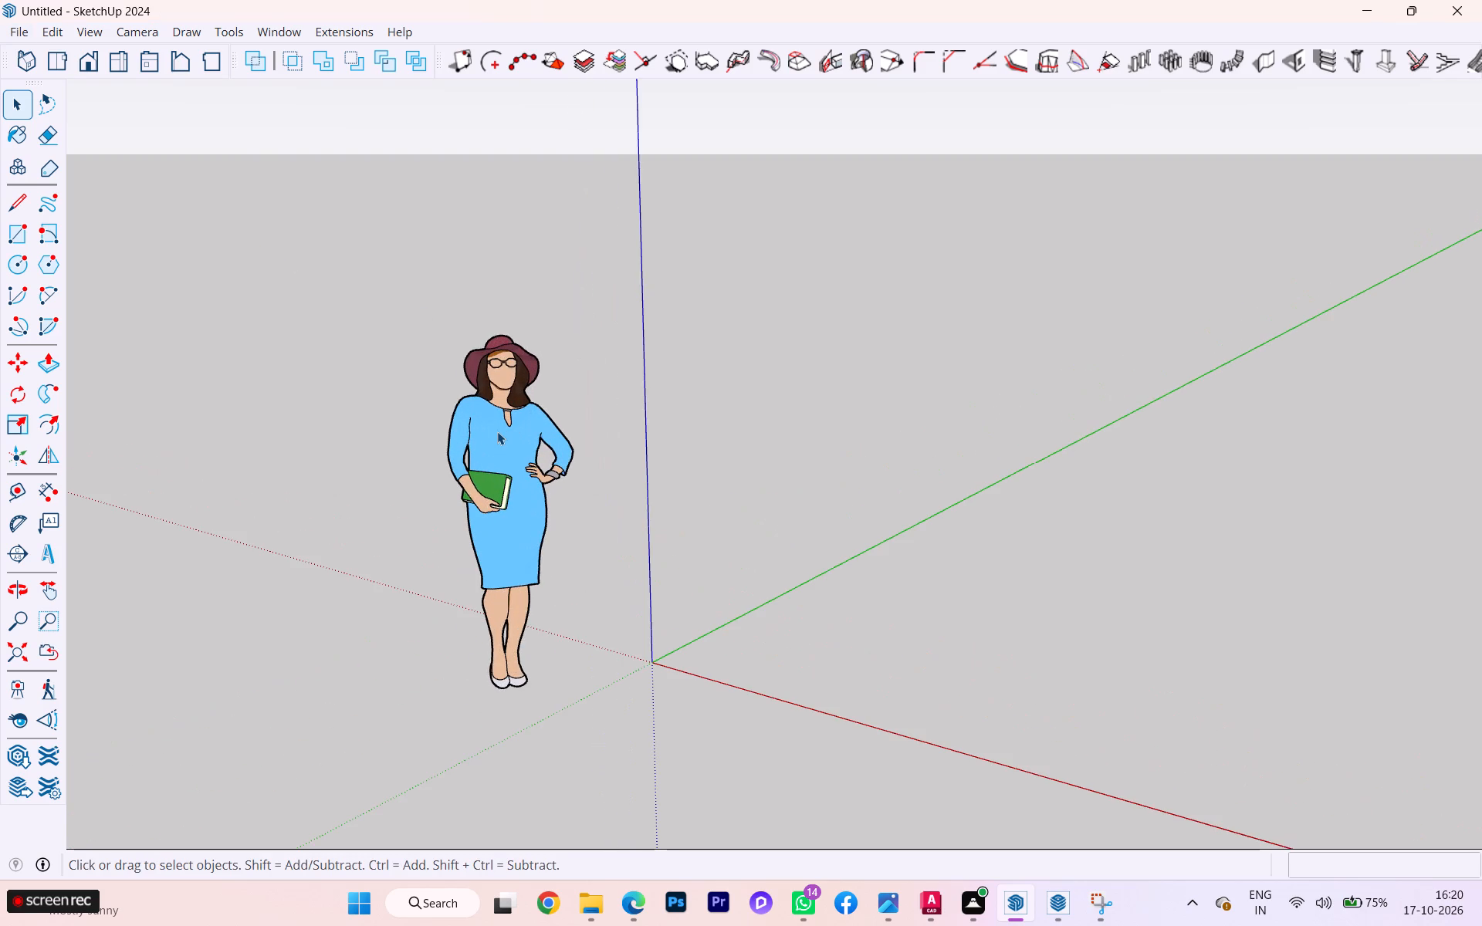
left_click(497, 431)
key("Delete")
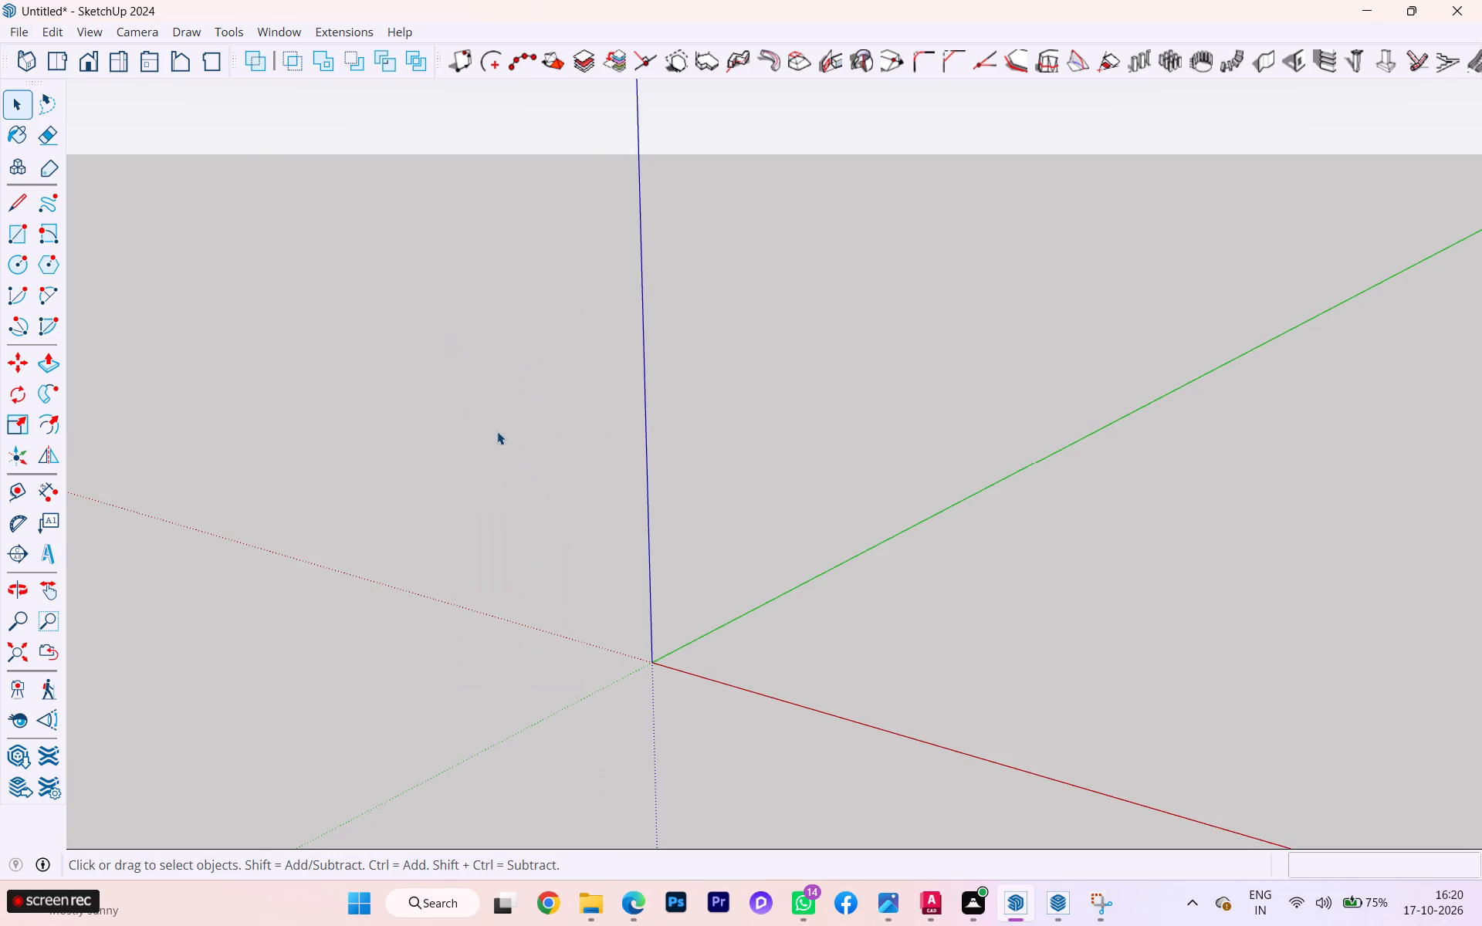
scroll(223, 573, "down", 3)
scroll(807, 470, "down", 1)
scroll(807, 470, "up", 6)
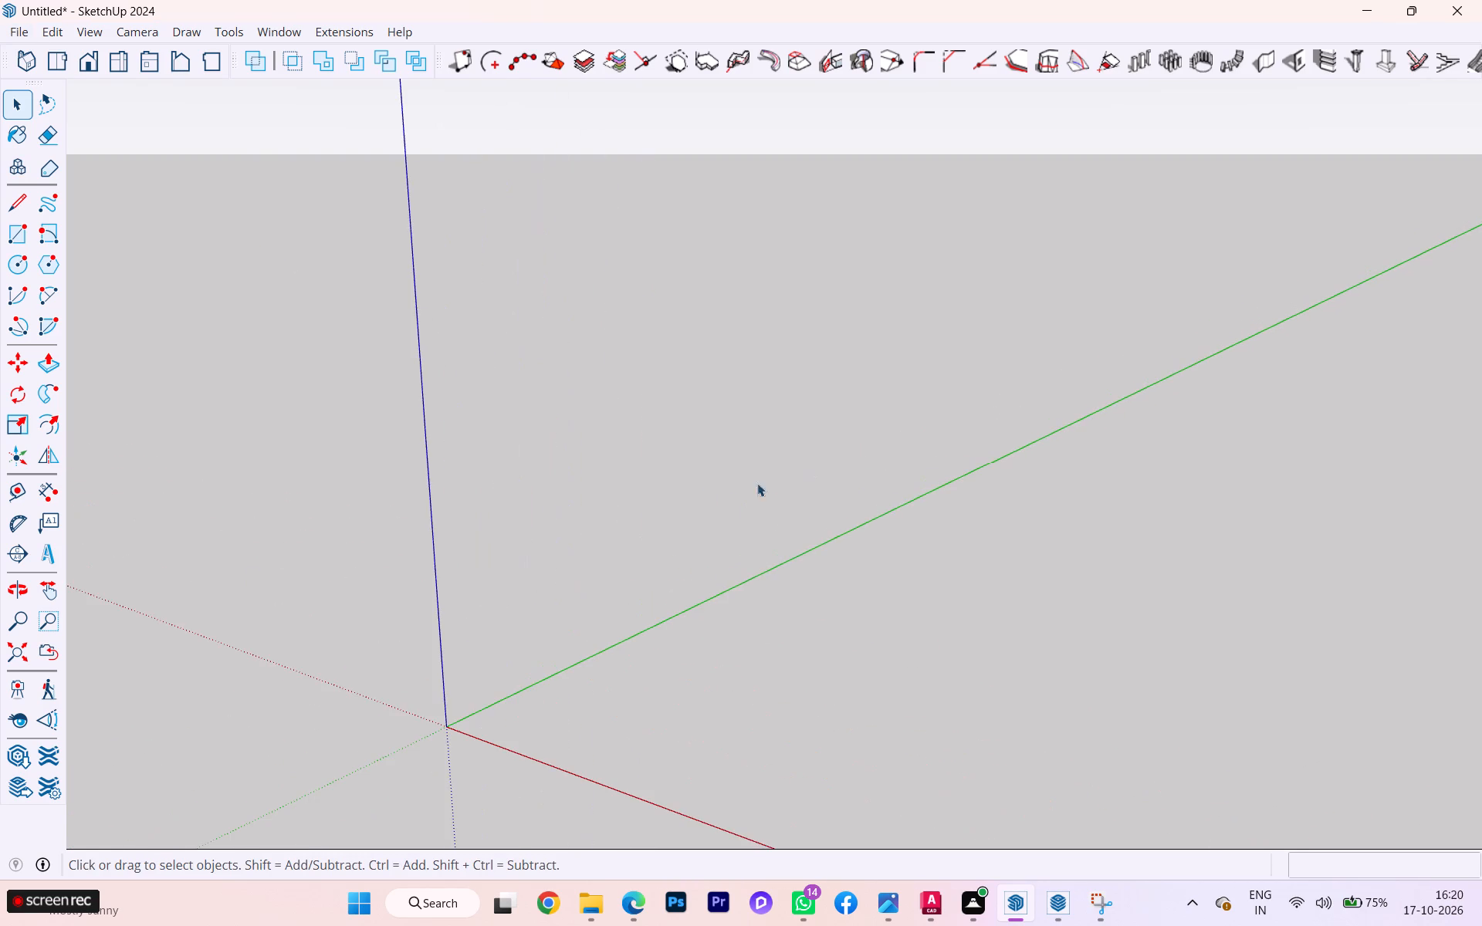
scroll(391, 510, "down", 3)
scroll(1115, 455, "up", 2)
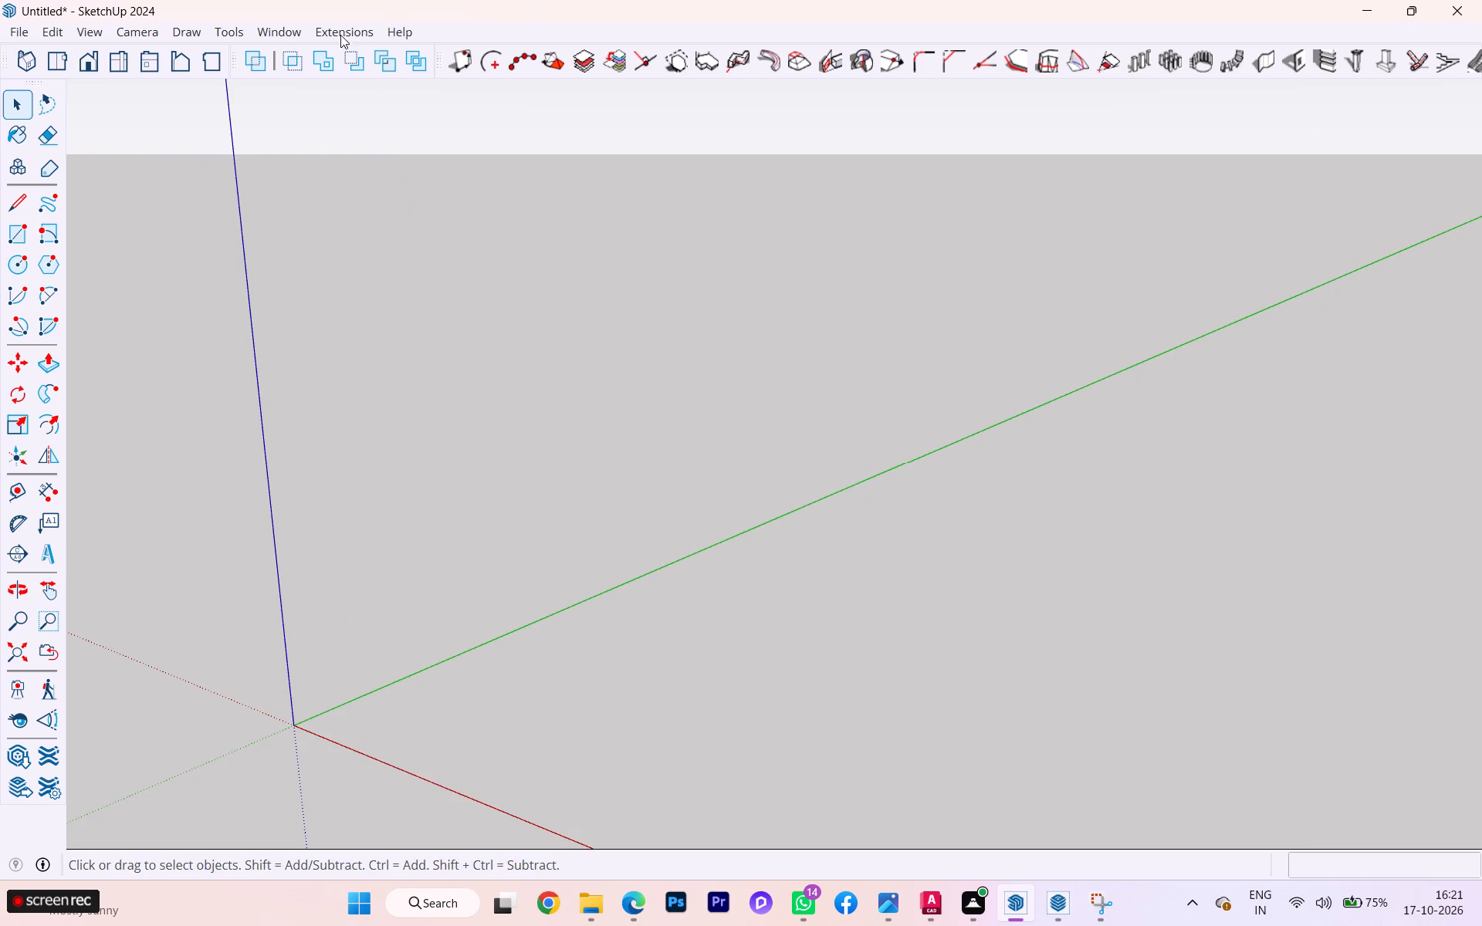
Show the Default Tray with the watermark settings of the current style.
left_click(287, 27)
left_click(293, 49)
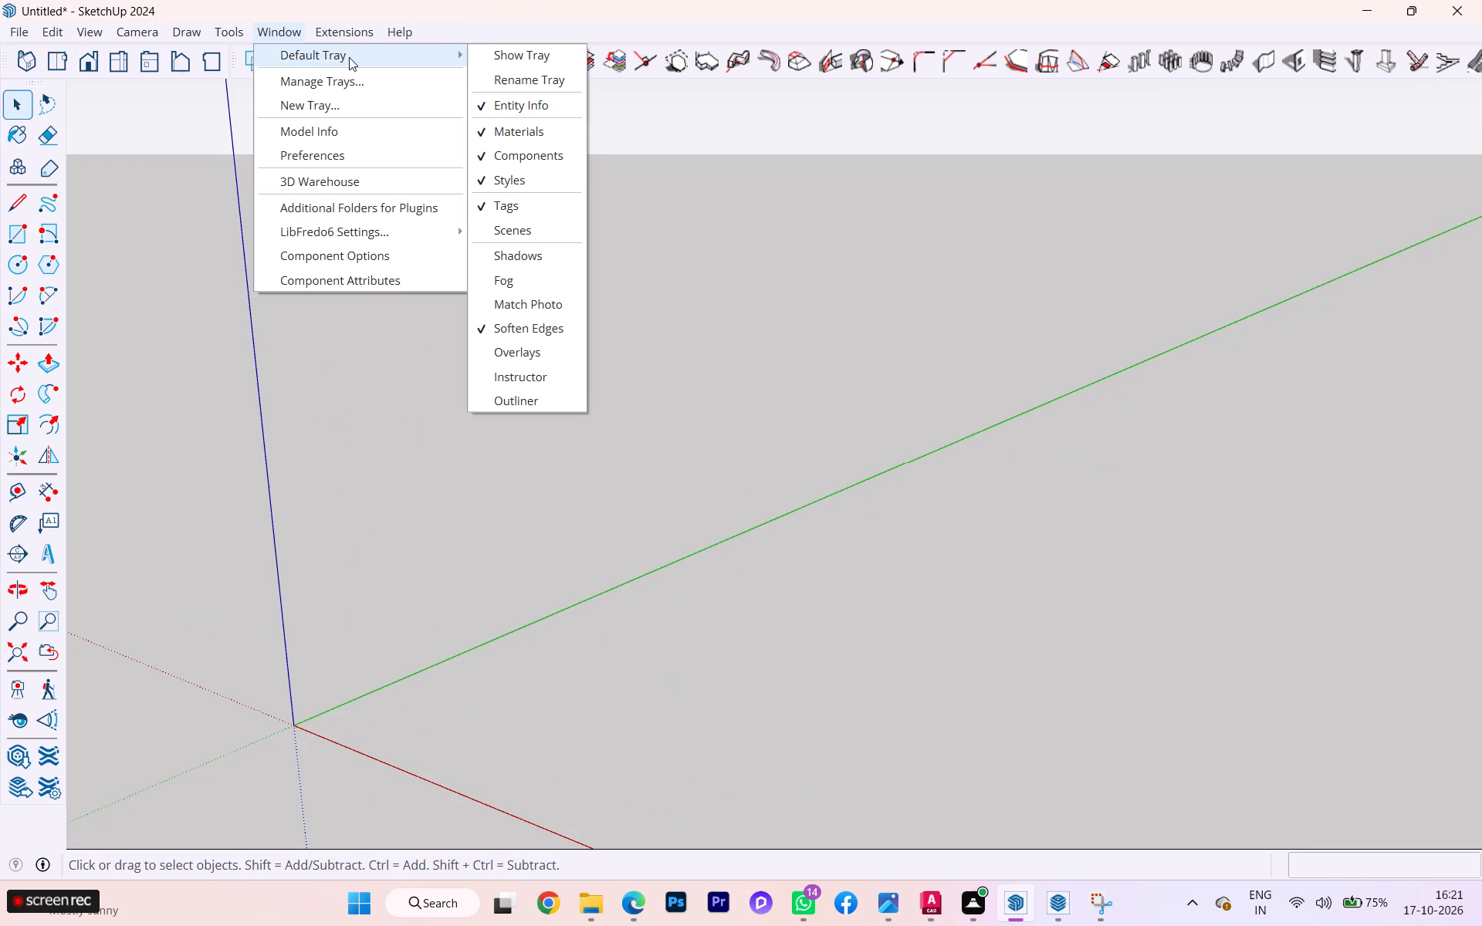
left_click(491, 56)
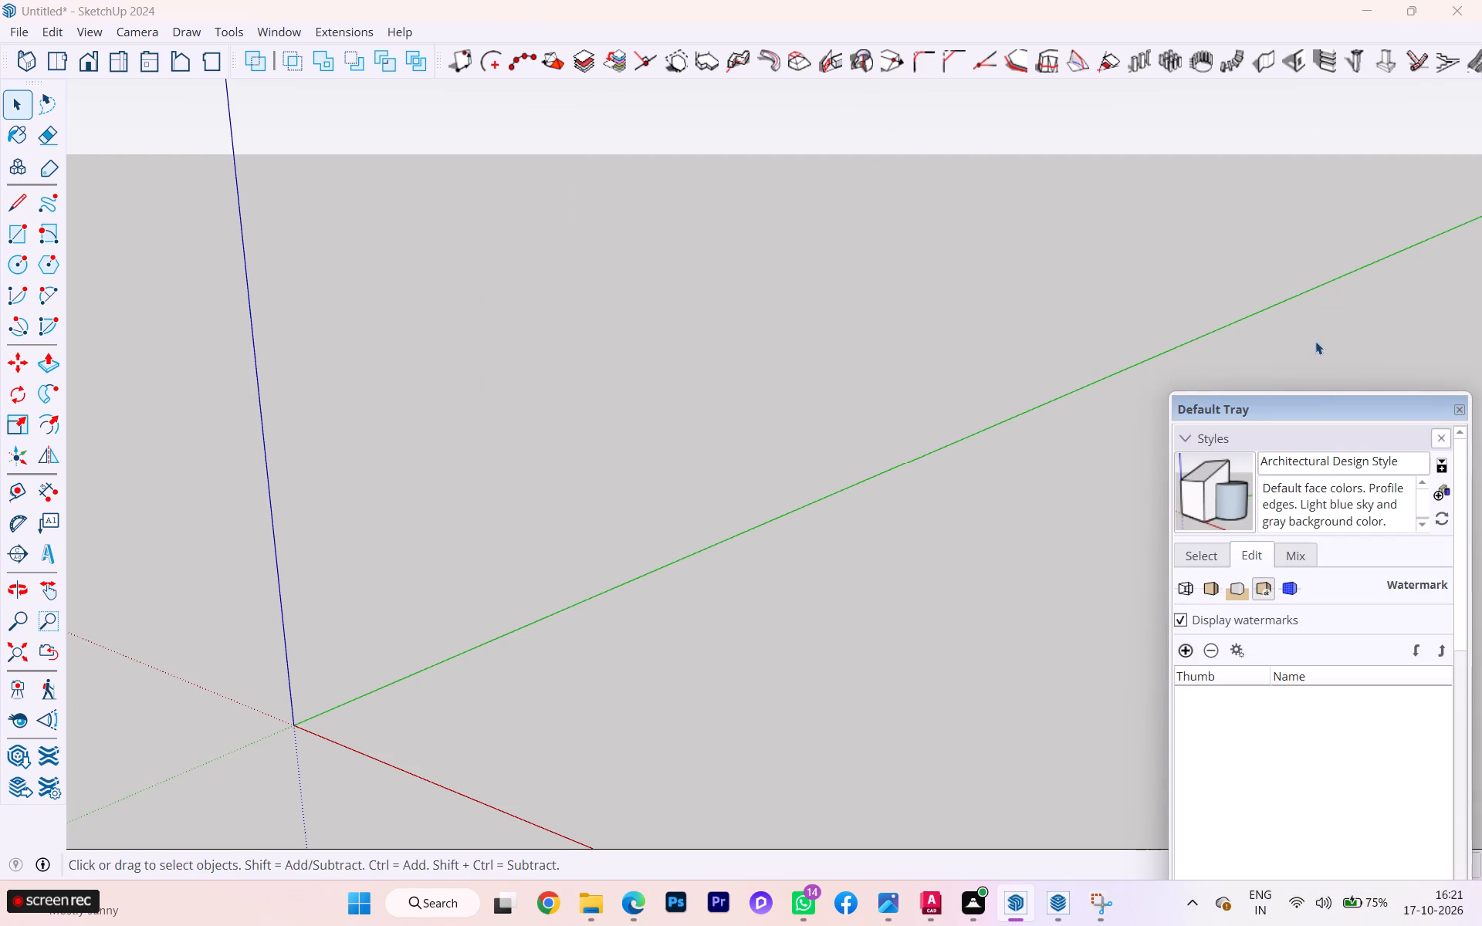
Add a watermark from the Gallery image Screenshot 2026-10-17 161320.png, the wardrobe exercise drawing.
left_click(1186, 654)
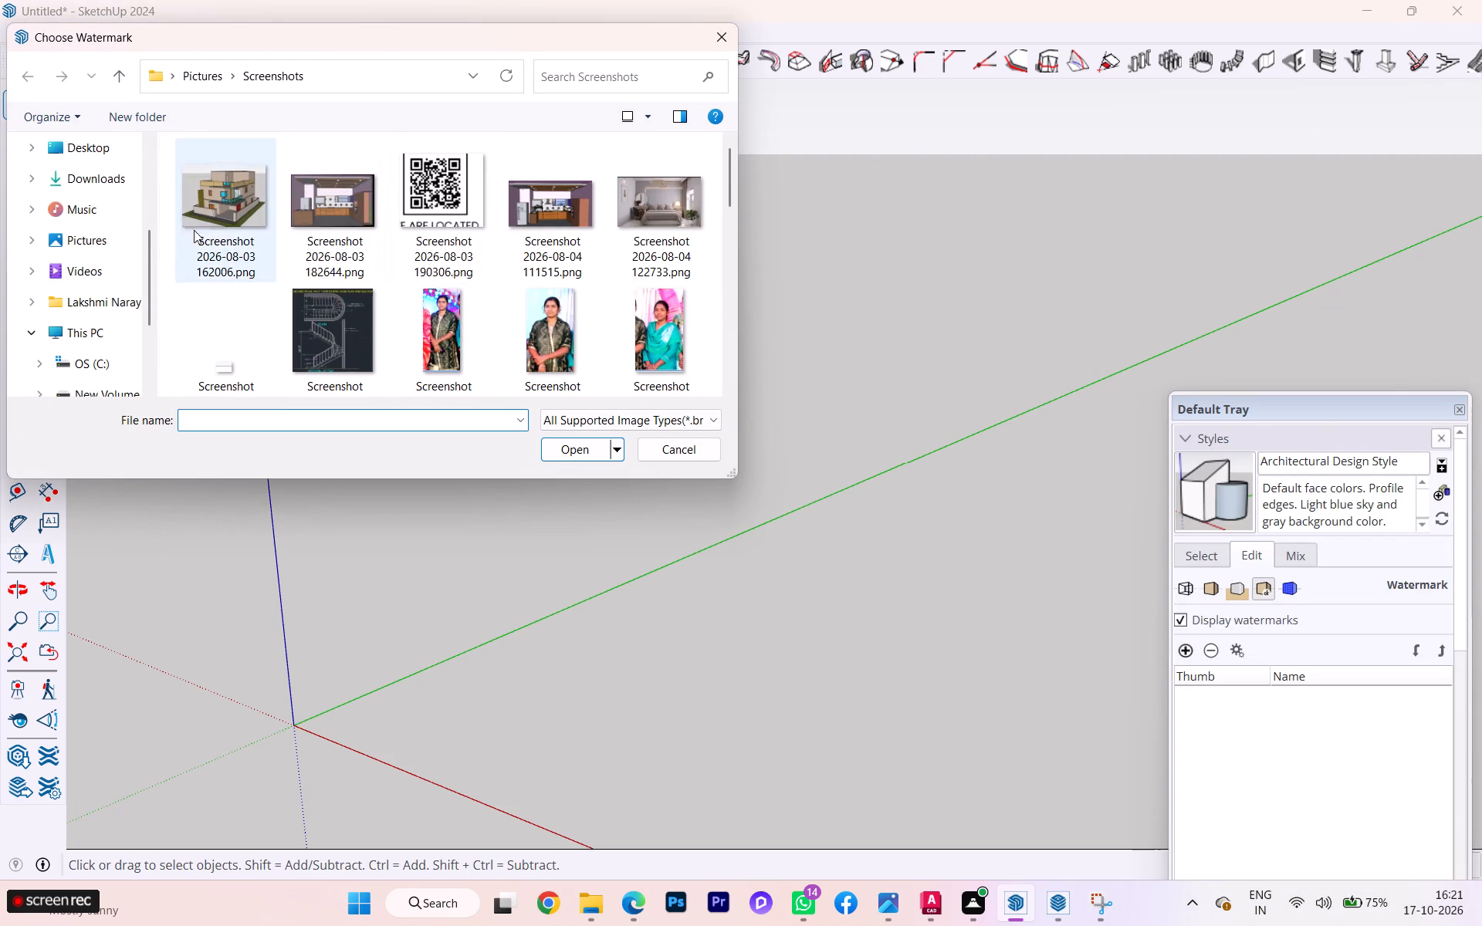
scroll(85, 238, "up", 3)
left_click(90, 192)
scroll(89, 189, "up", 7)
scroll(89, 189, "down", 1)
scroll(89, 189, "up", 1)
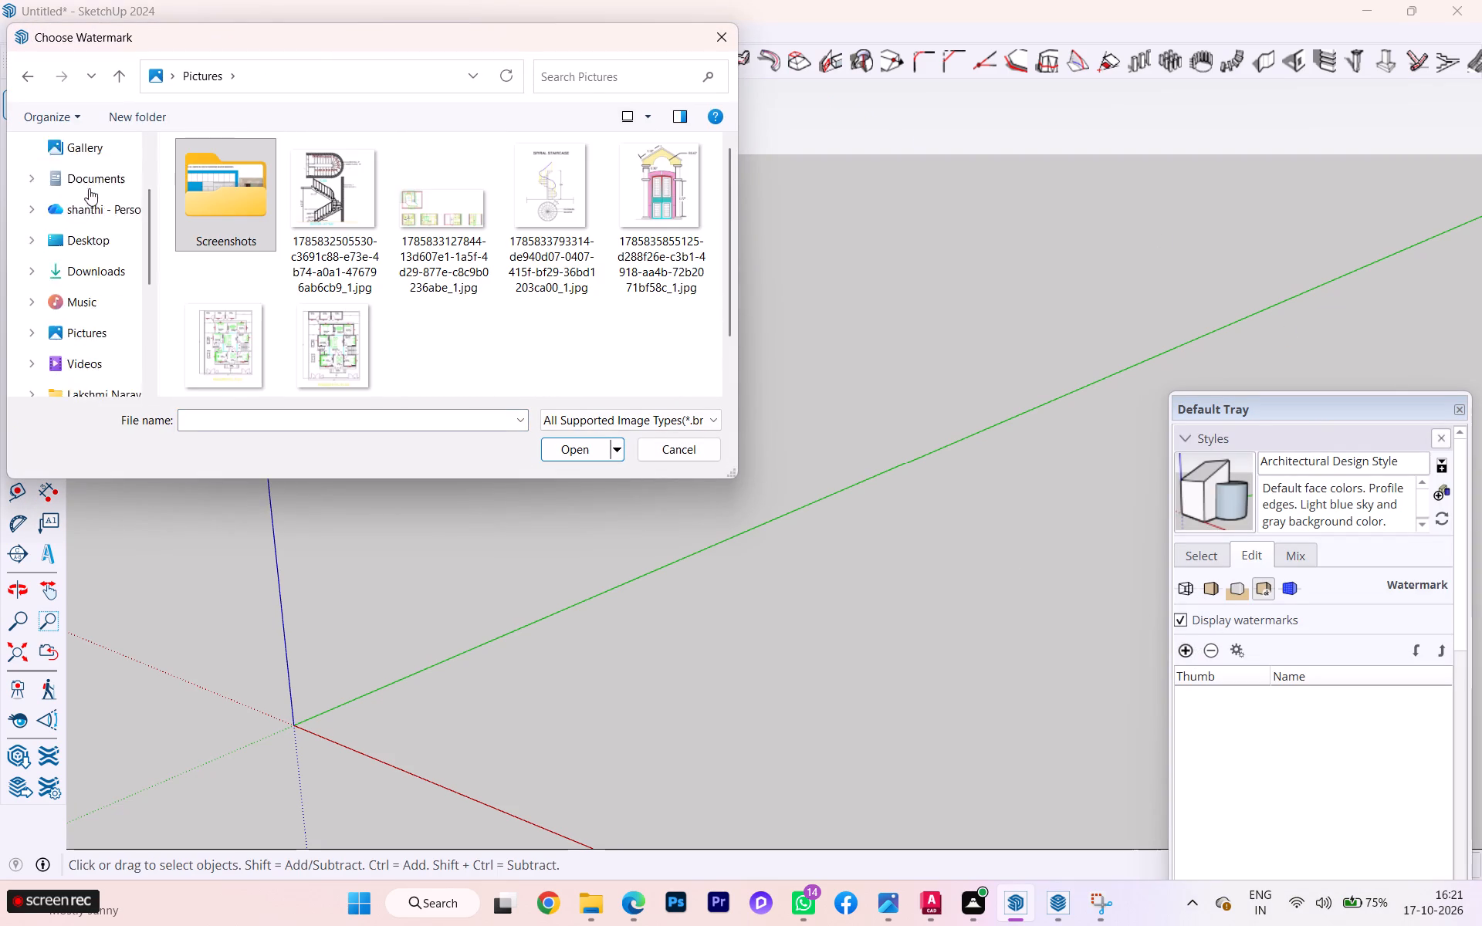
scroll(89, 184, "up", 9)
scroll(89, 184, "down", 2)
scroll(89, 184, "up", 3)
scroll(89, 180, "down", 6)
scroll(89, 180, "up", 9)
left_click(76, 252)
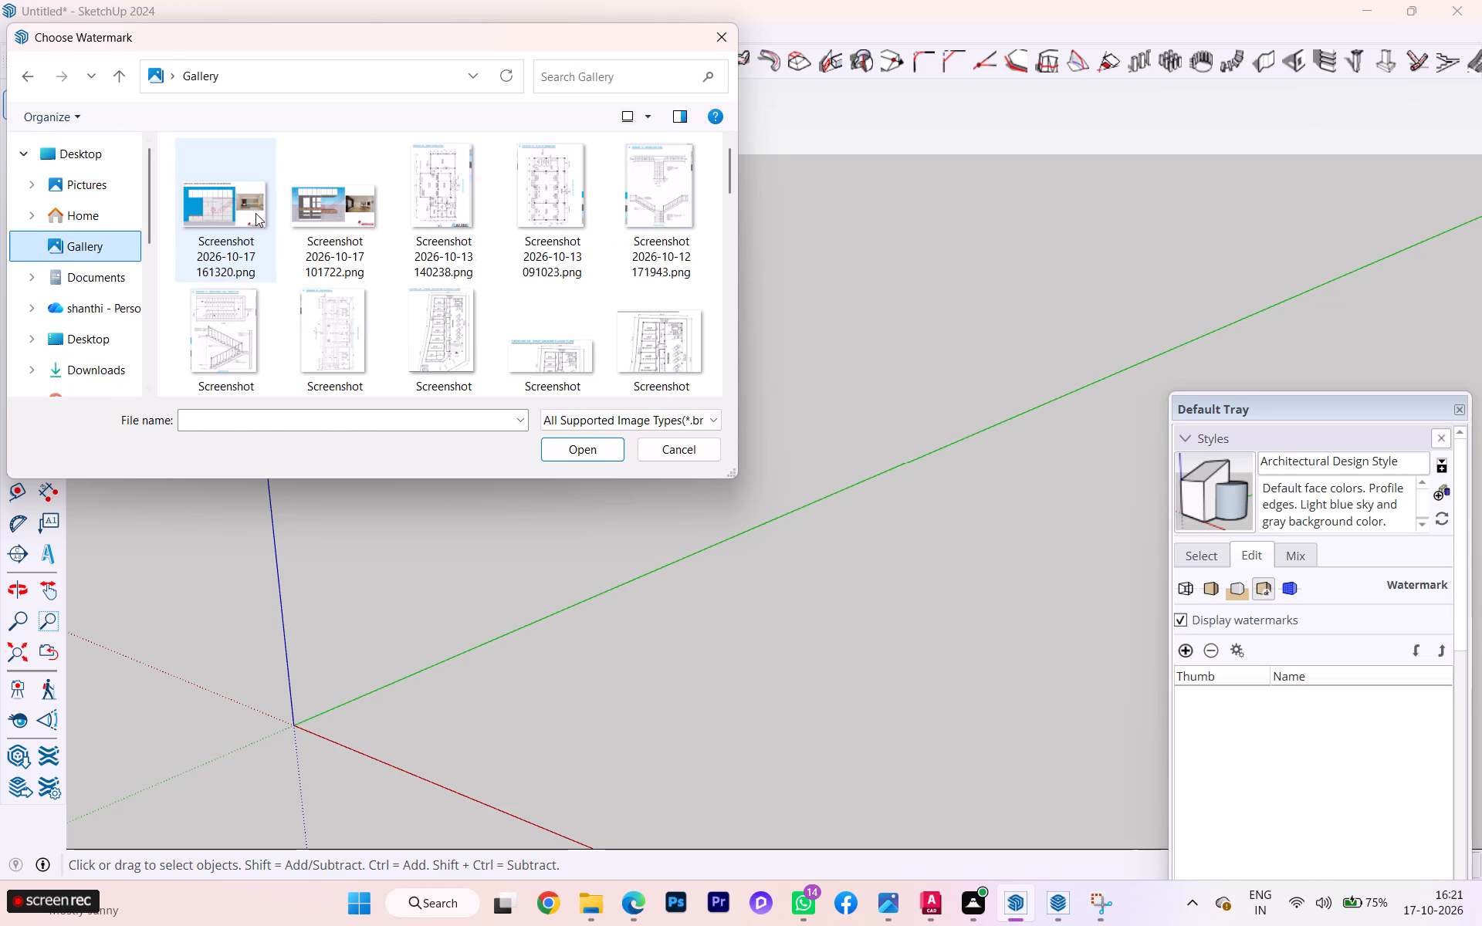
left_click(255, 212)
left_click(579, 455)
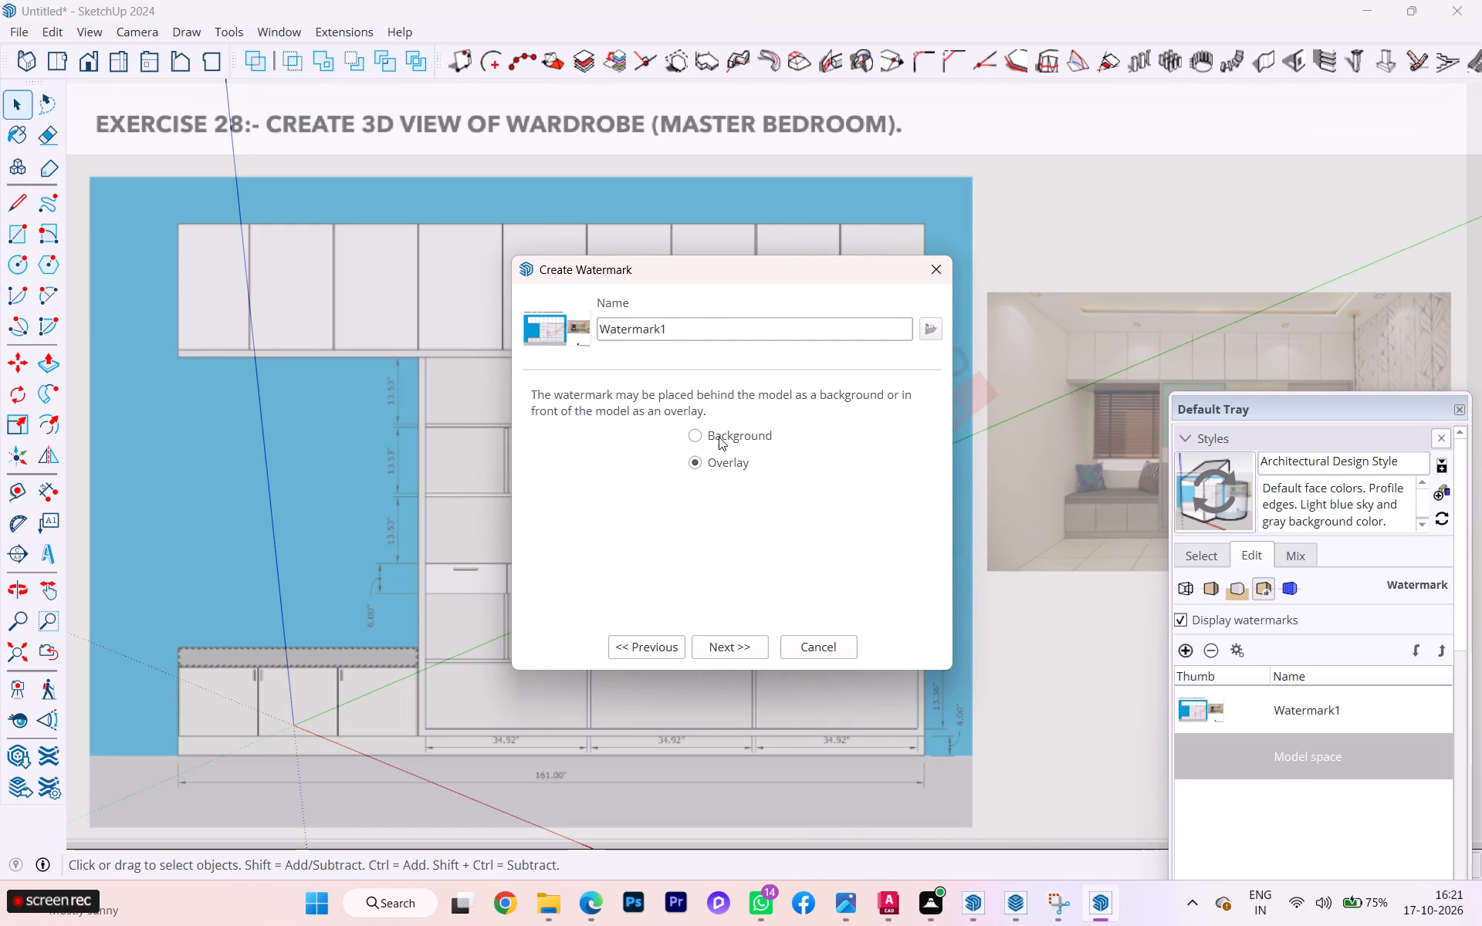
Place the watermark behind the model as a background and keep its blend fully on the image, without a mask.
left_click(712, 431)
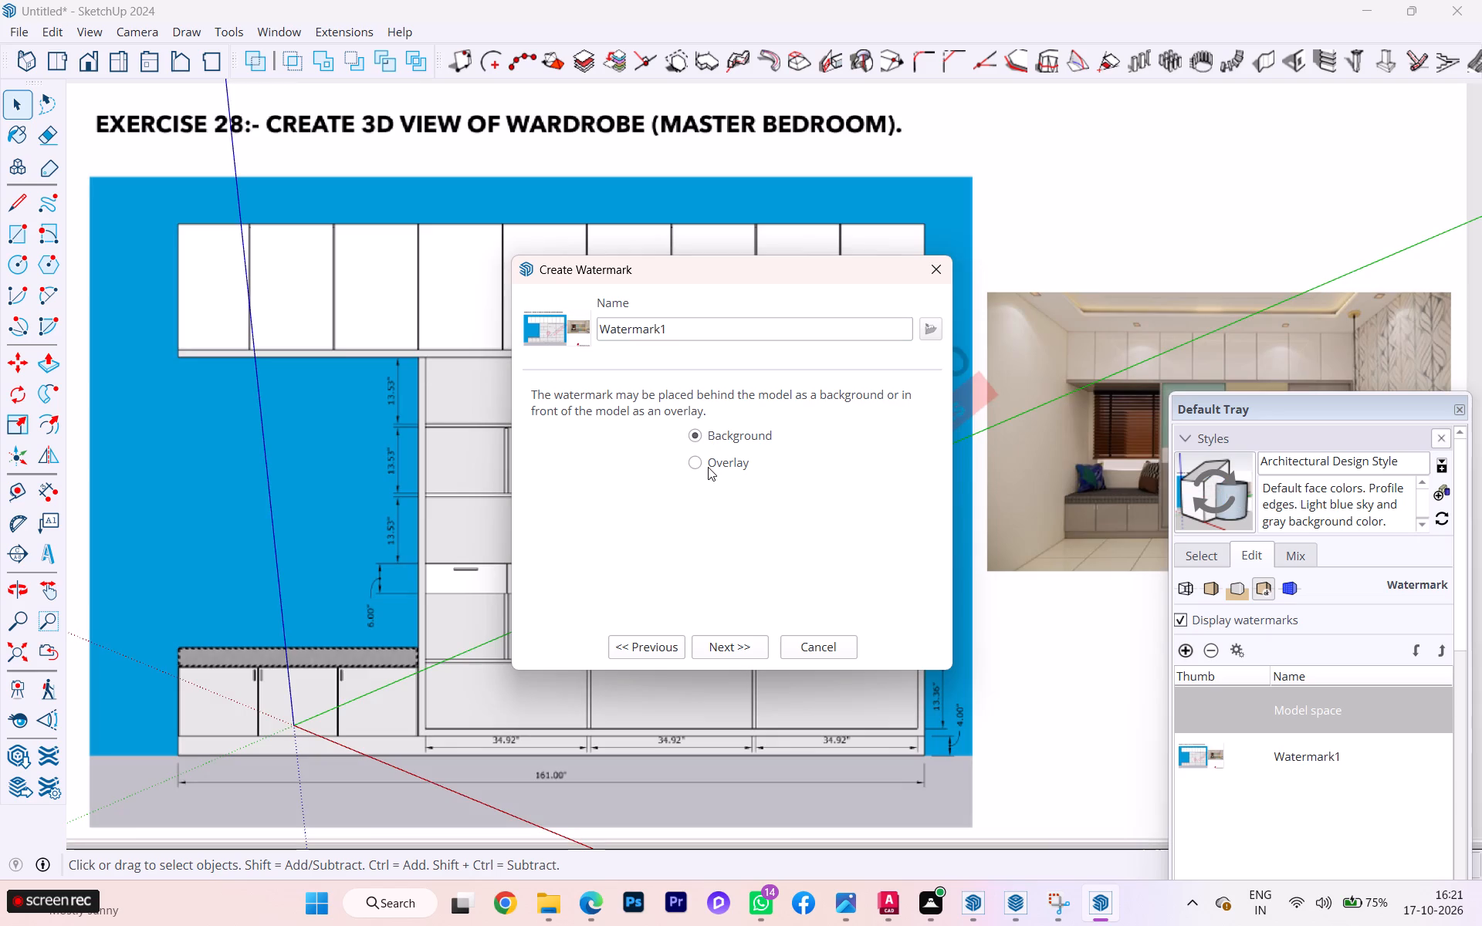
left_click(726, 642)
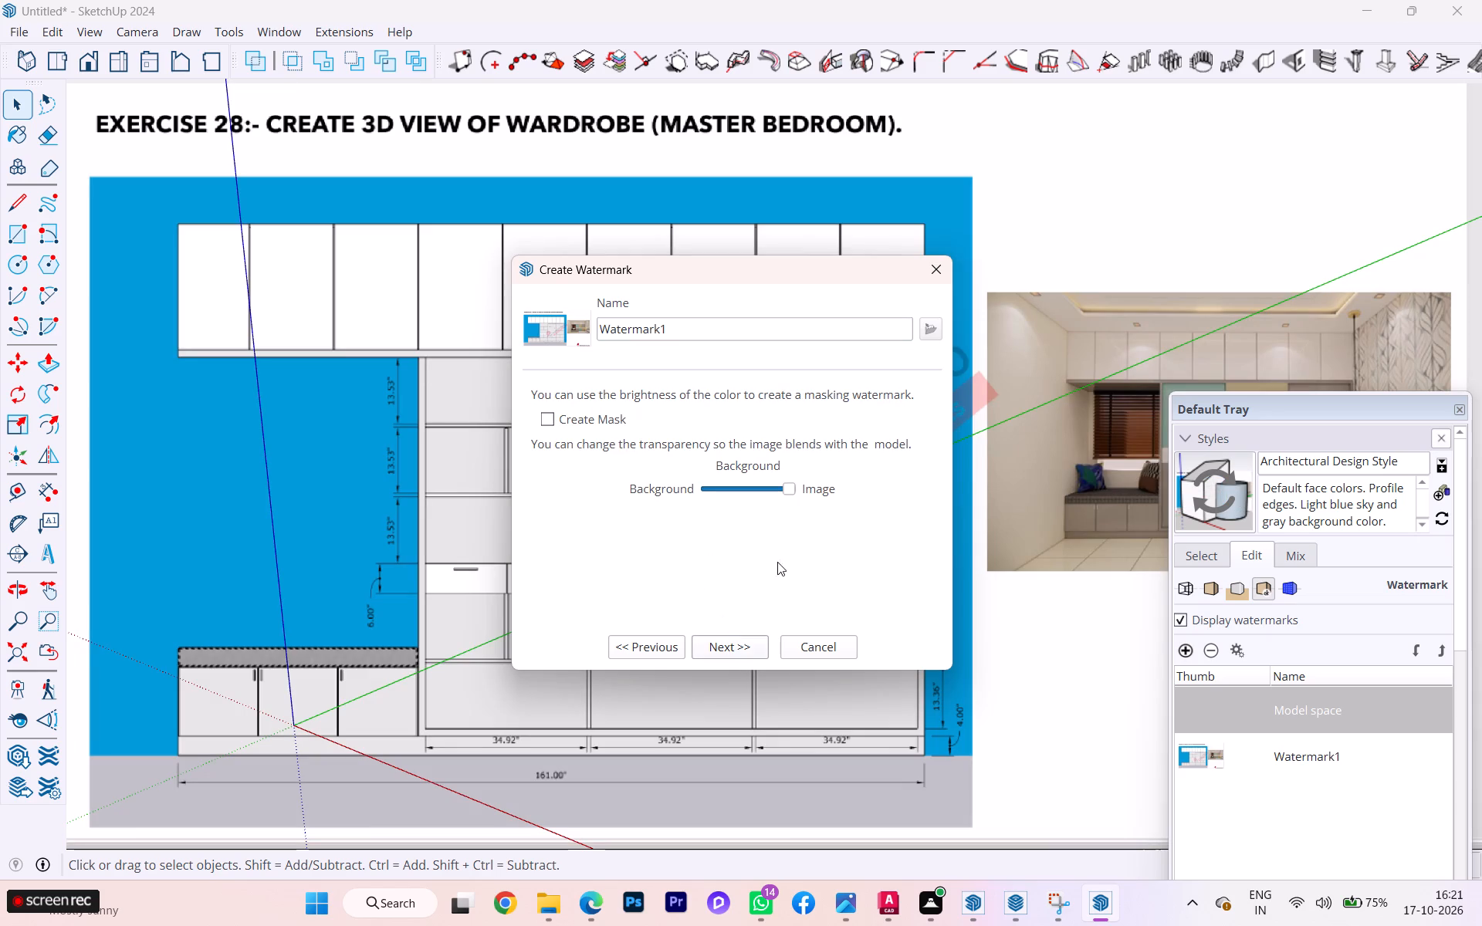
left_click_drag(786, 488, 736, 495)
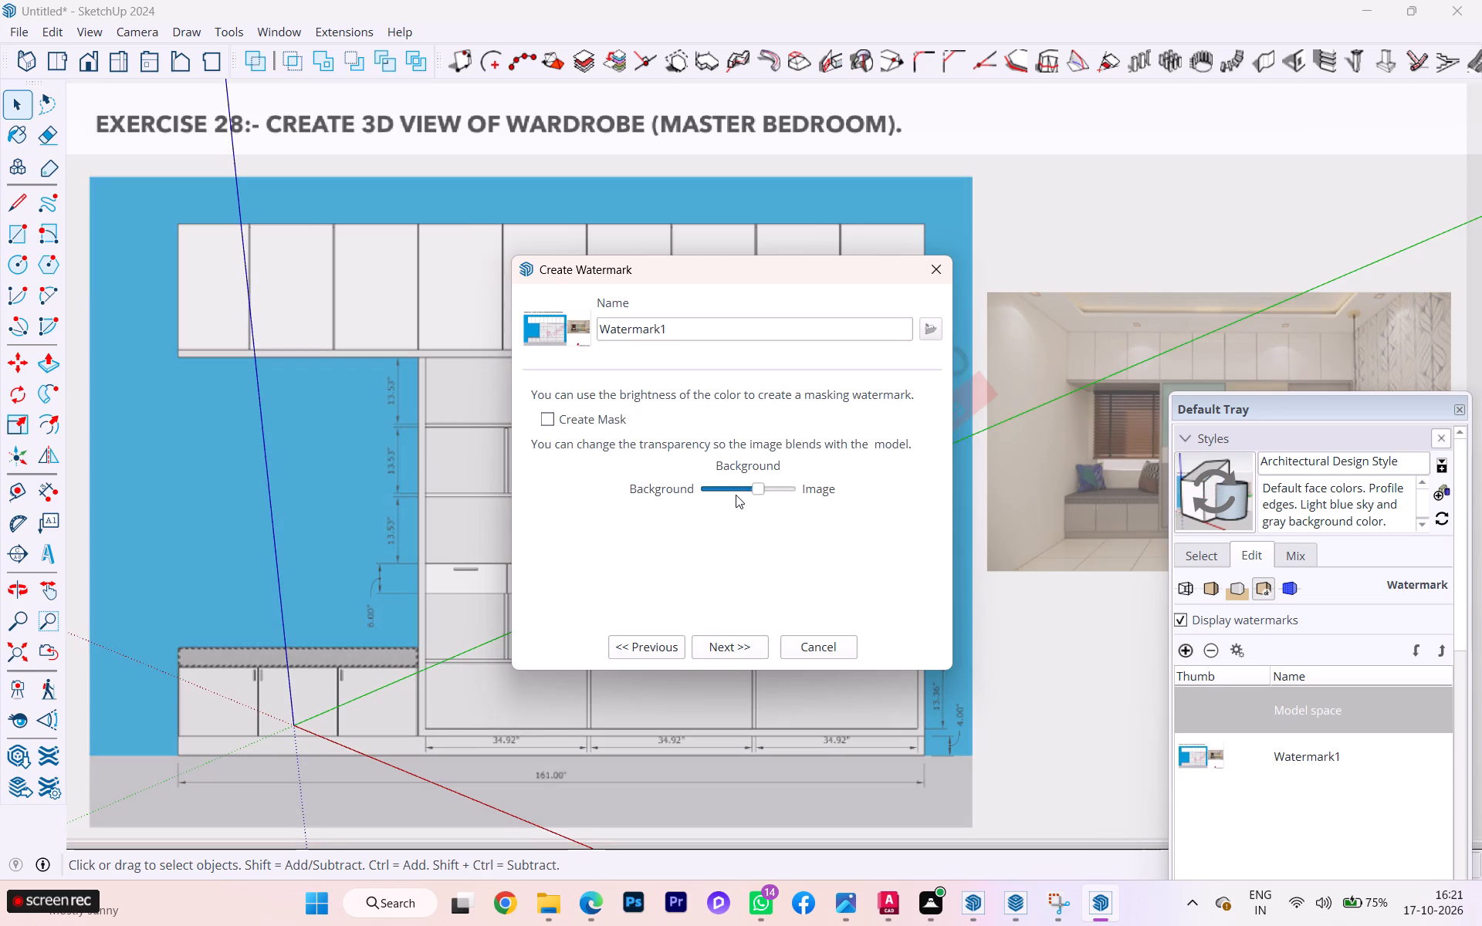
left_click_drag(736, 495, 882, 482)
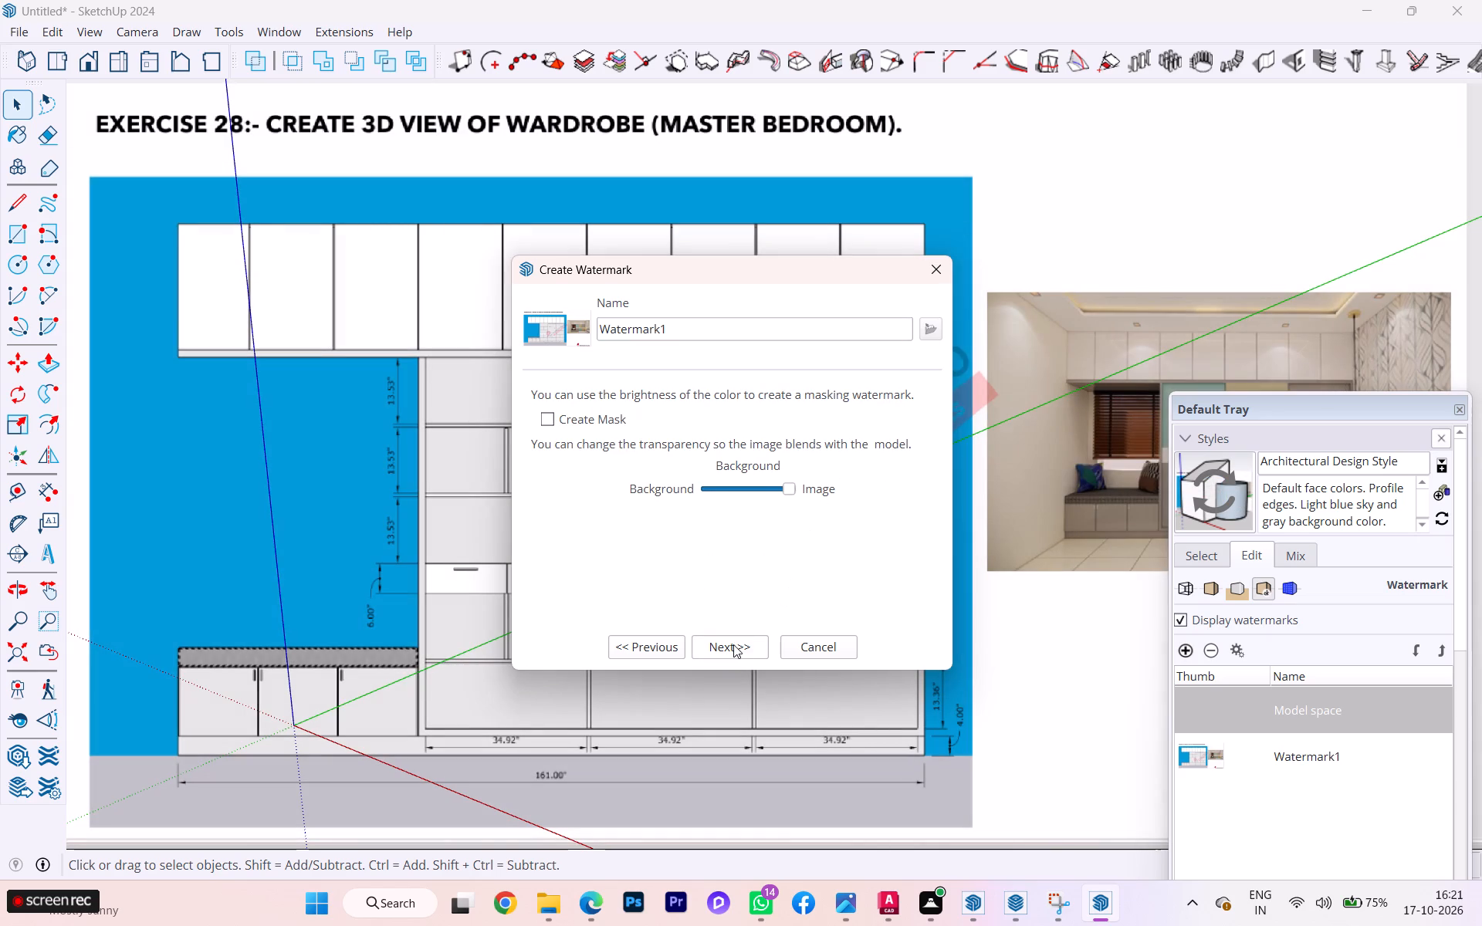
left_click(733, 644)
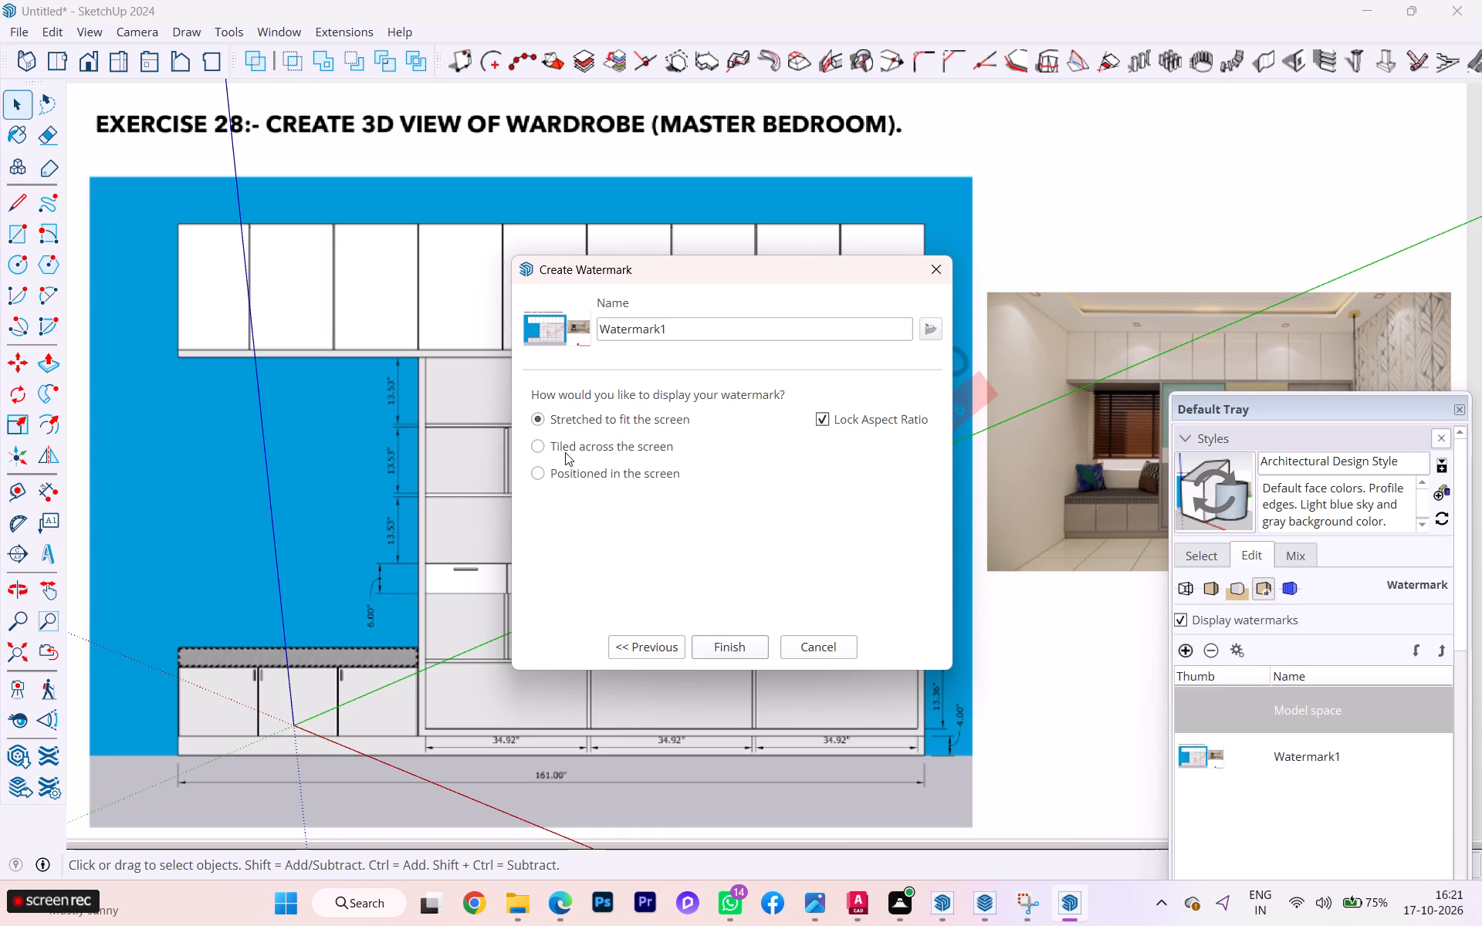
Display the watermark positioned in the upper-right corner of the view, enlarge its scale to roughly two-thirds, and finish creating it.
left_click(557, 474)
left_click(557, 448)
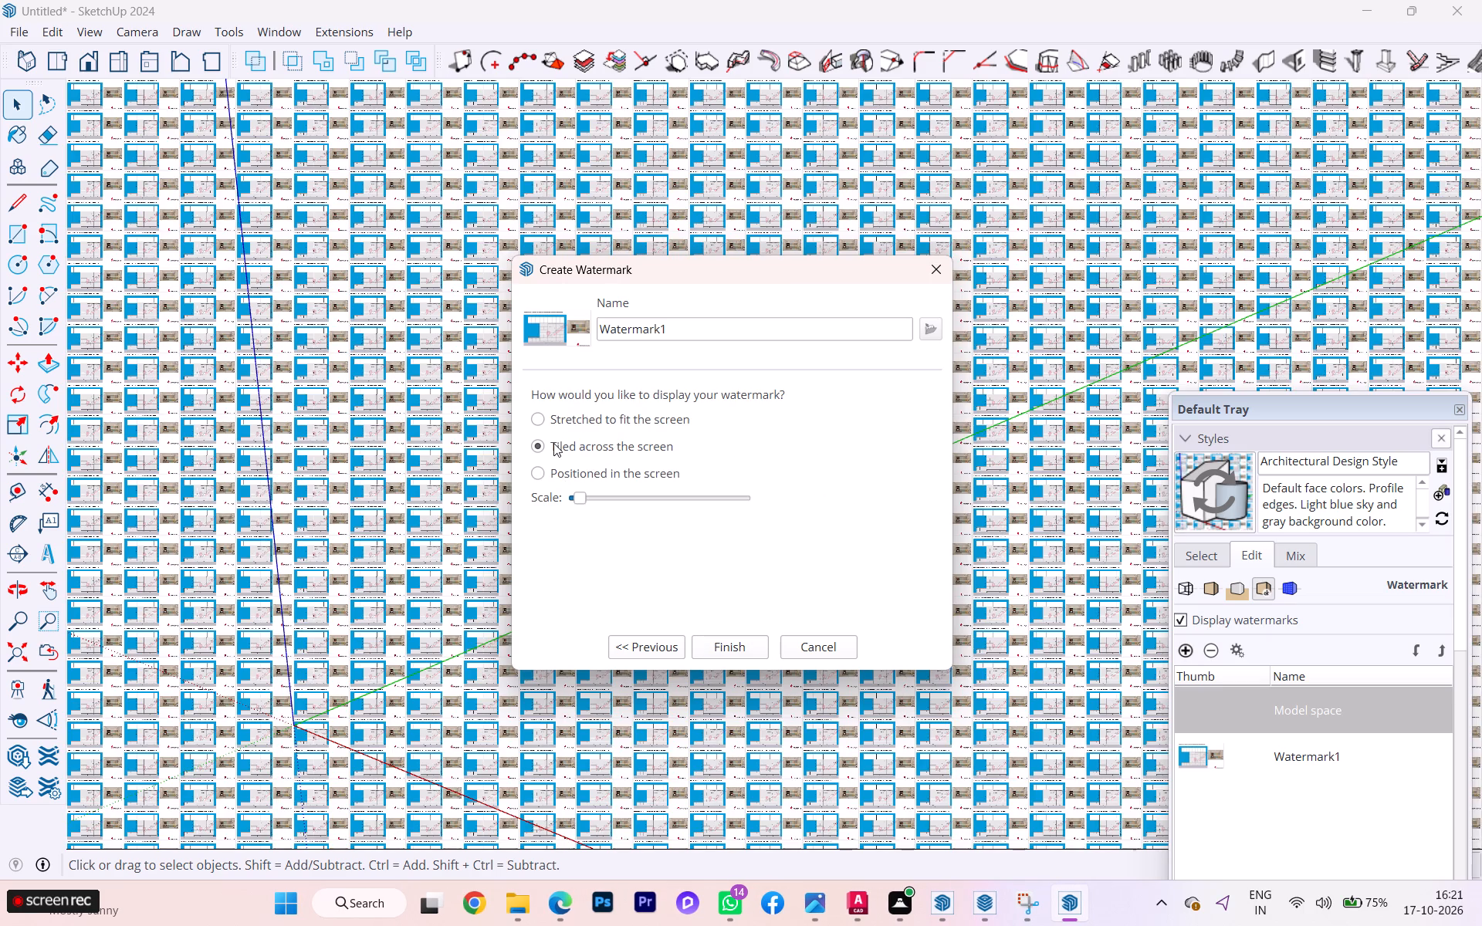
left_click(546, 415)
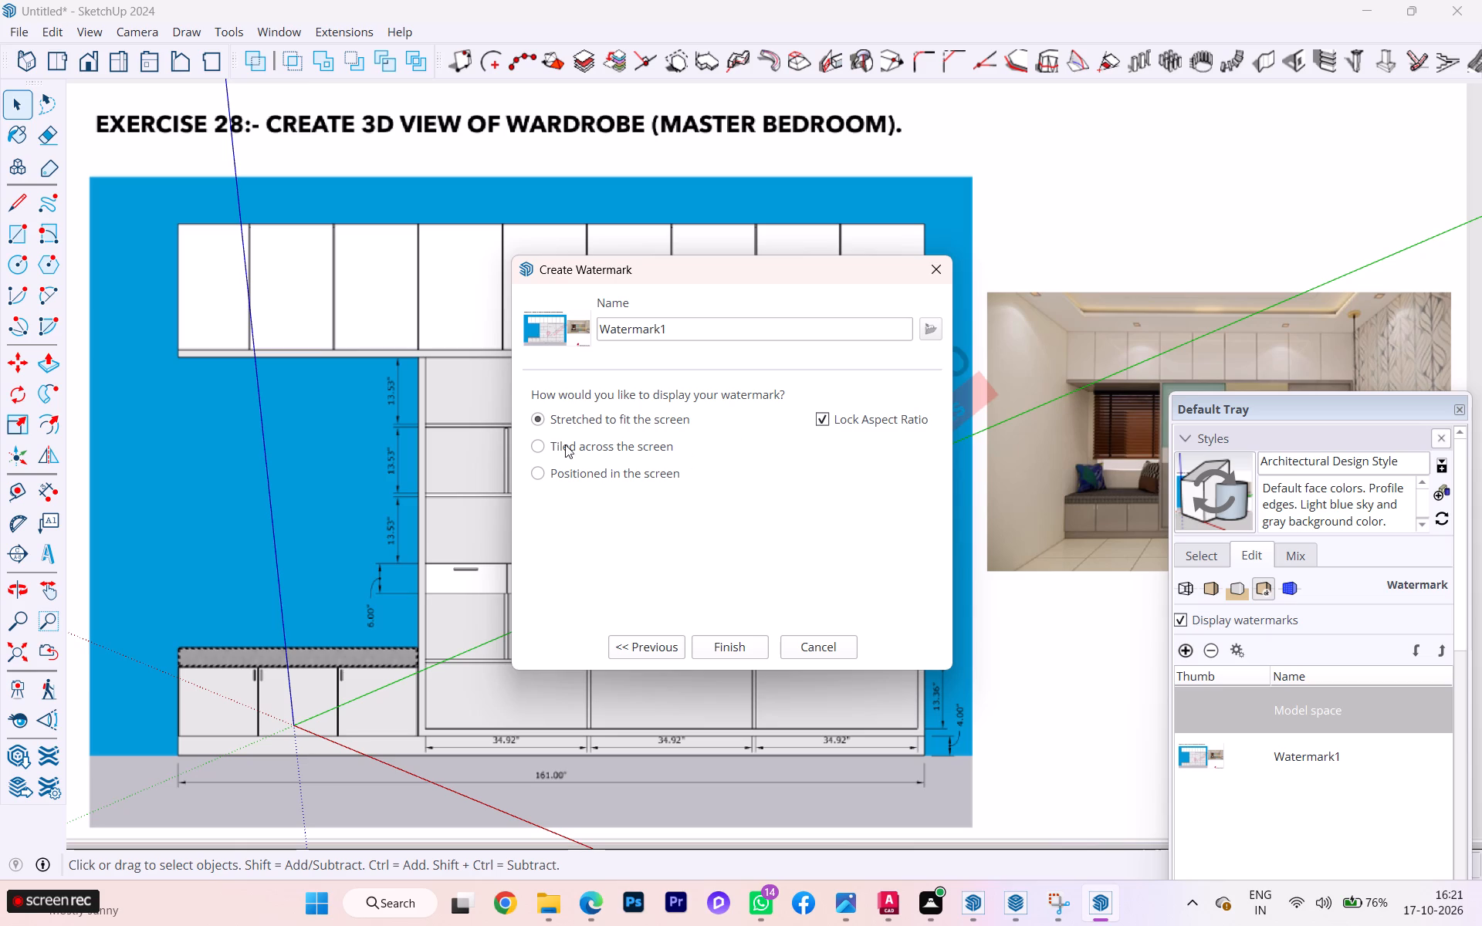
left_click(563, 479)
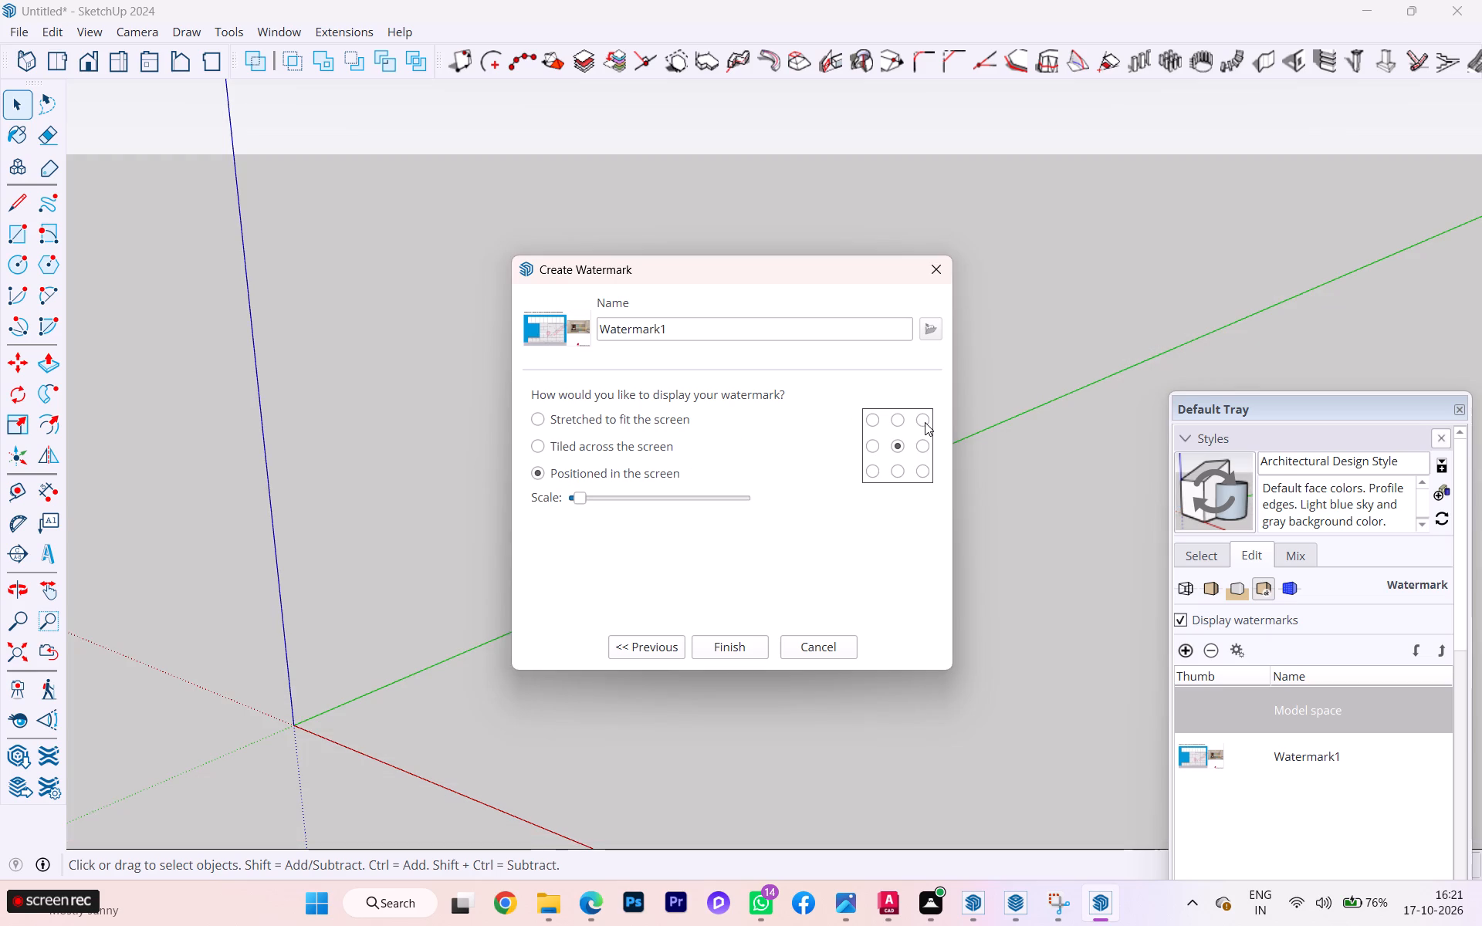
left_click(925, 422)
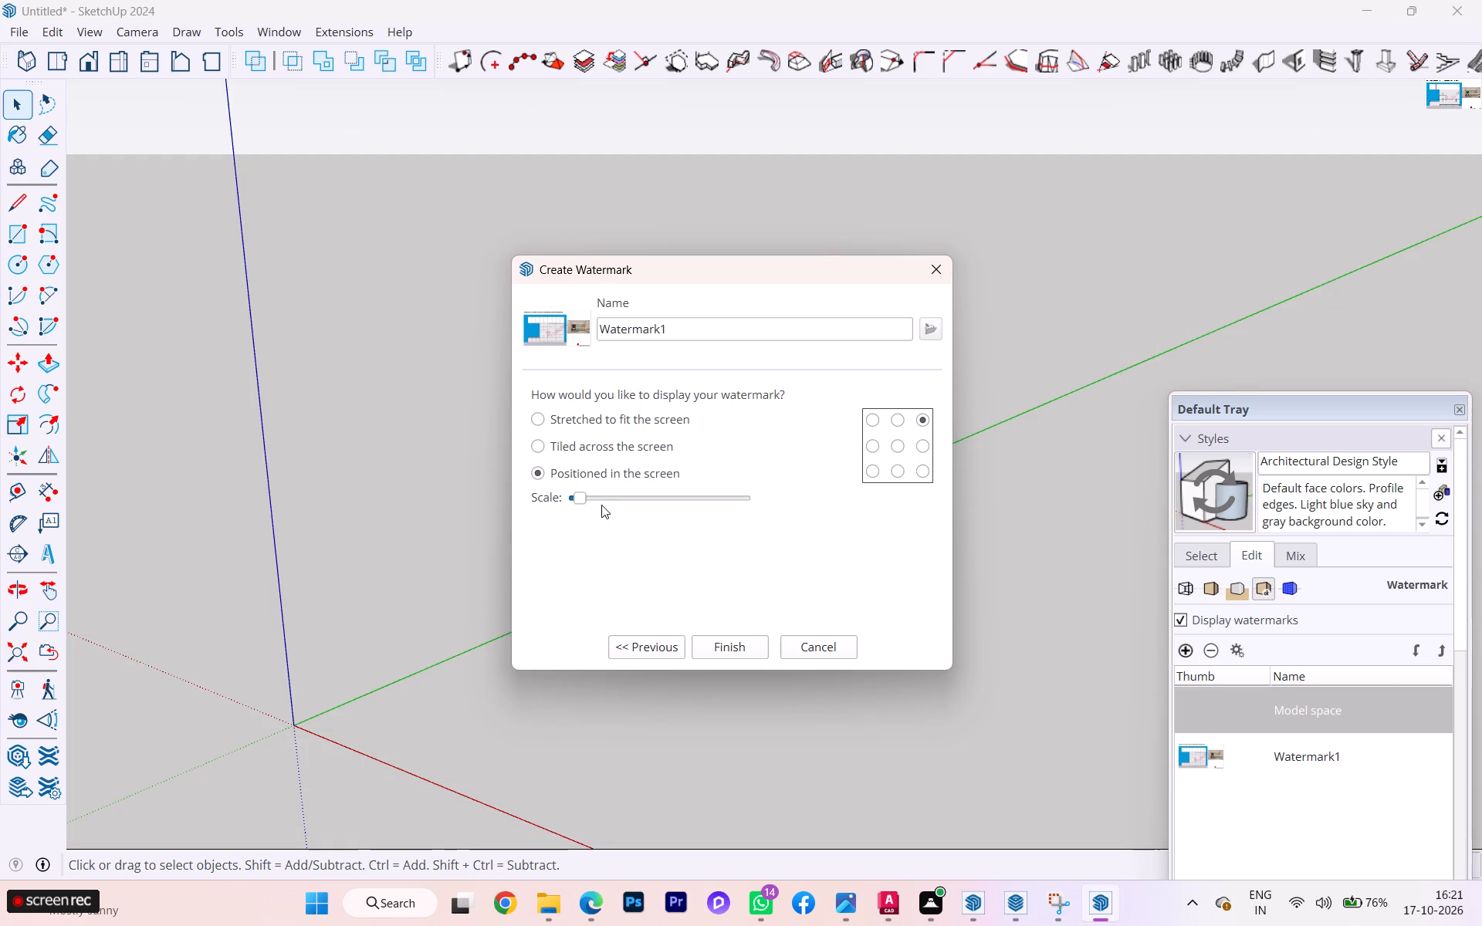
left_click_drag(587, 503, 642, 502)
left_click_drag(586, 496, 690, 486)
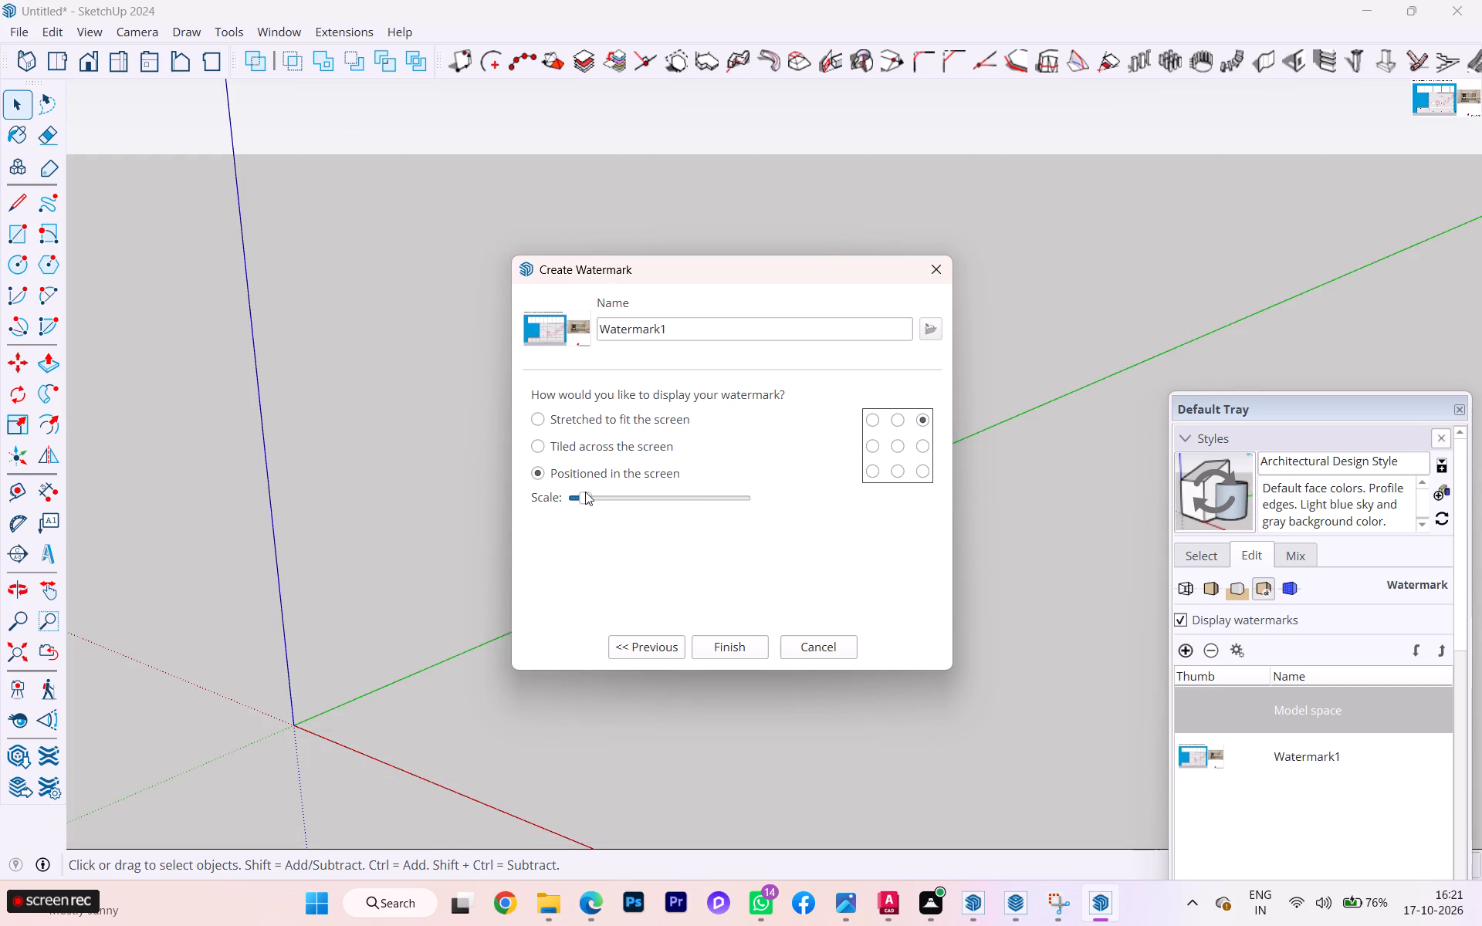
left_click(580, 495)
left_click(715, 495)
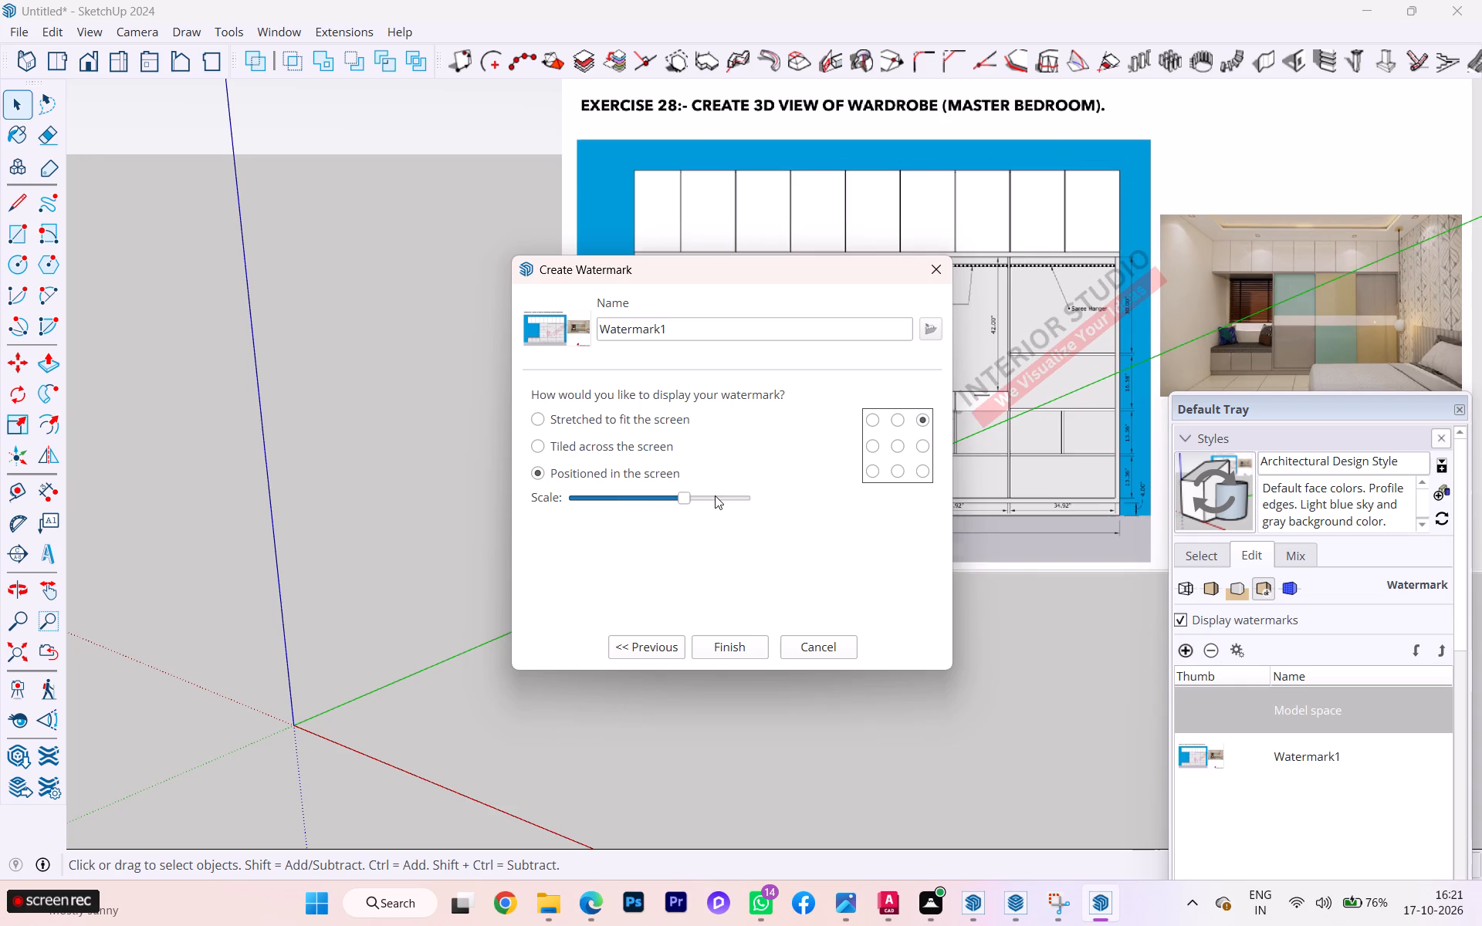
left_click(727, 497)
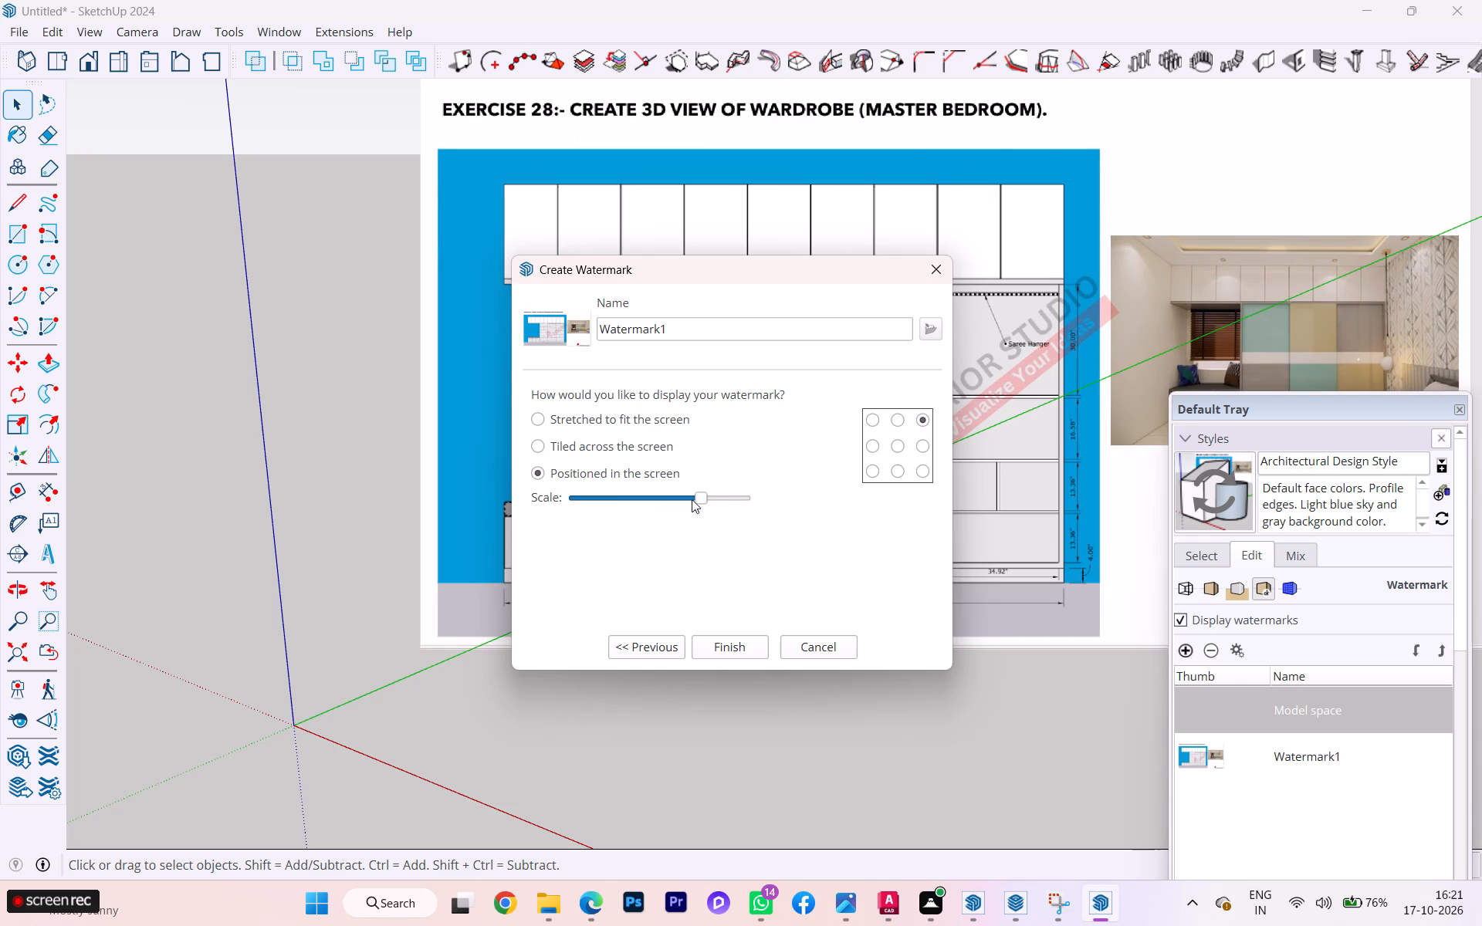
left_click(692, 499)
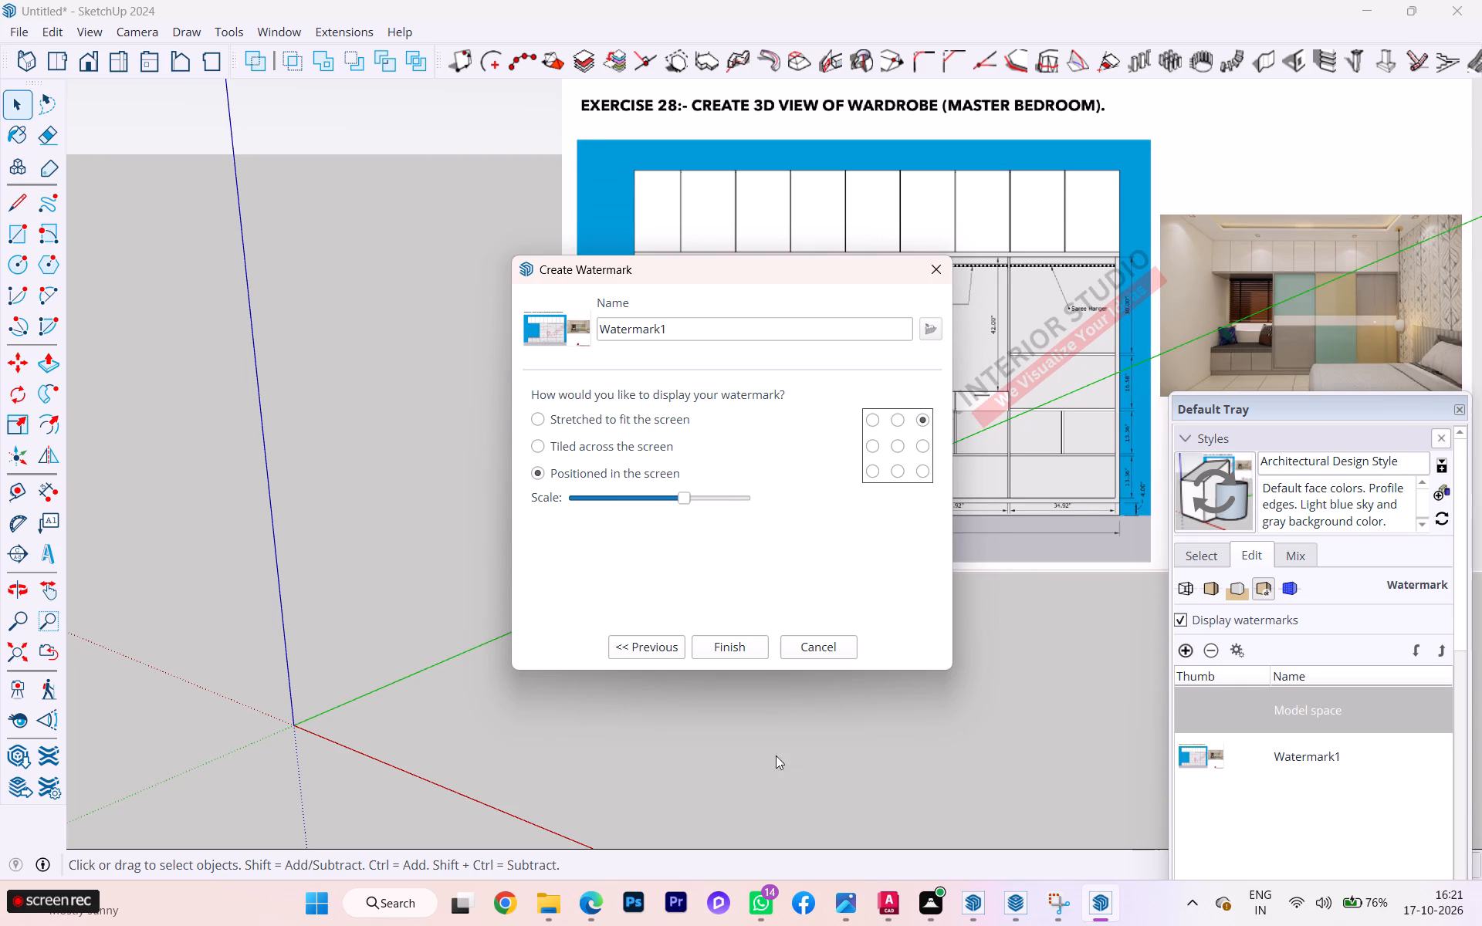
left_click(725, 644)
Switch to Microsoft Edge and examine the Exercise 28 wardrobe elevation, its dimensions and the reference render on page 44 of the SketchUp workbook PDF.
scroll(871, 407, "up", 4)
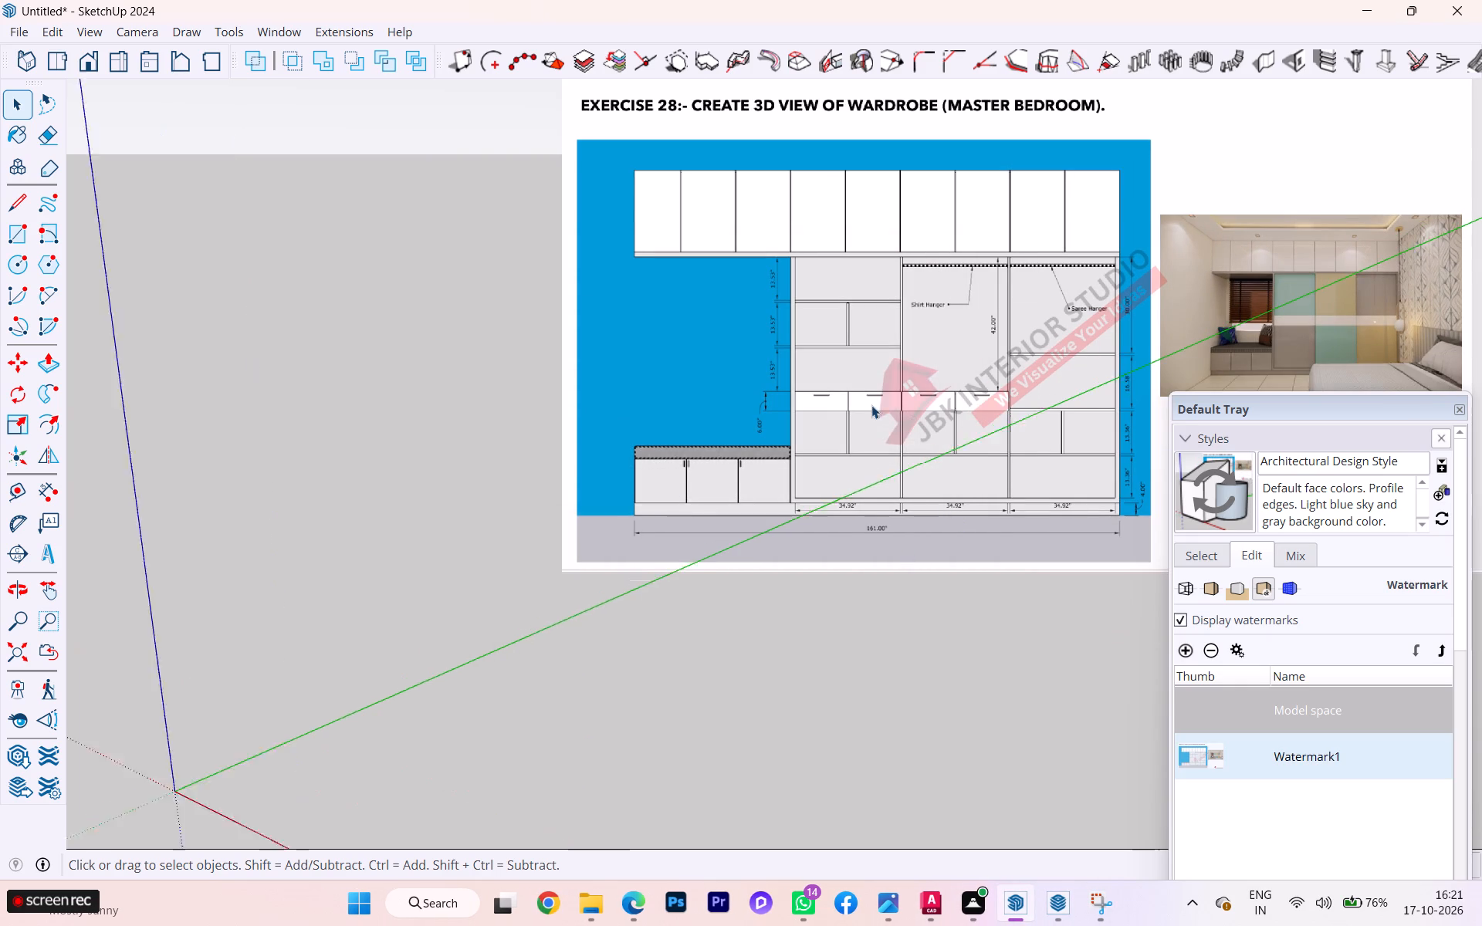
scroll(898, 357, "up", 2)
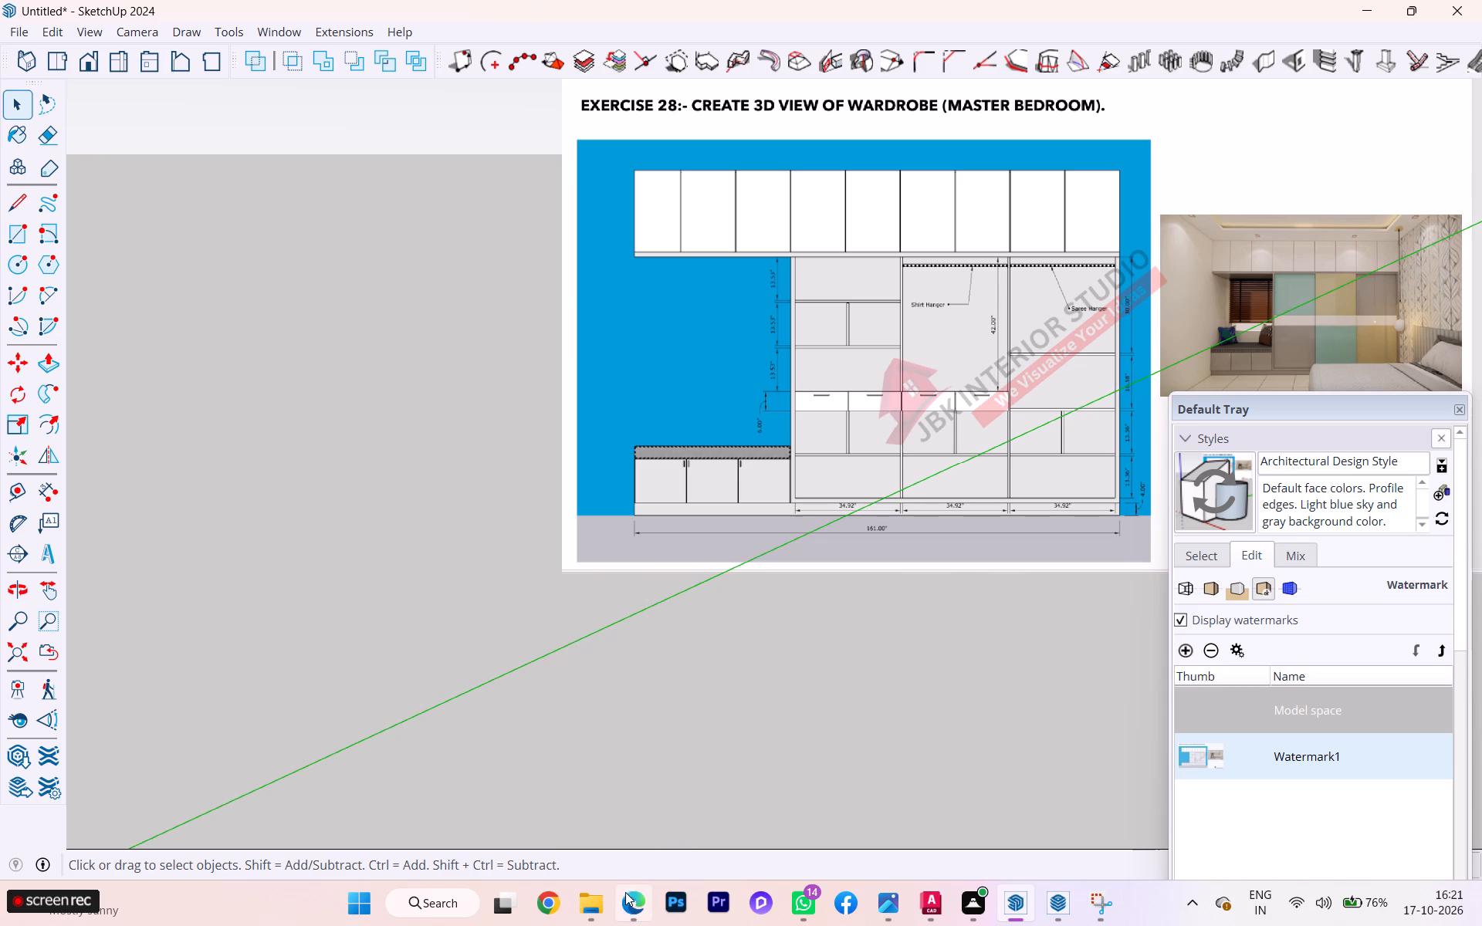
left_click(675, 821)
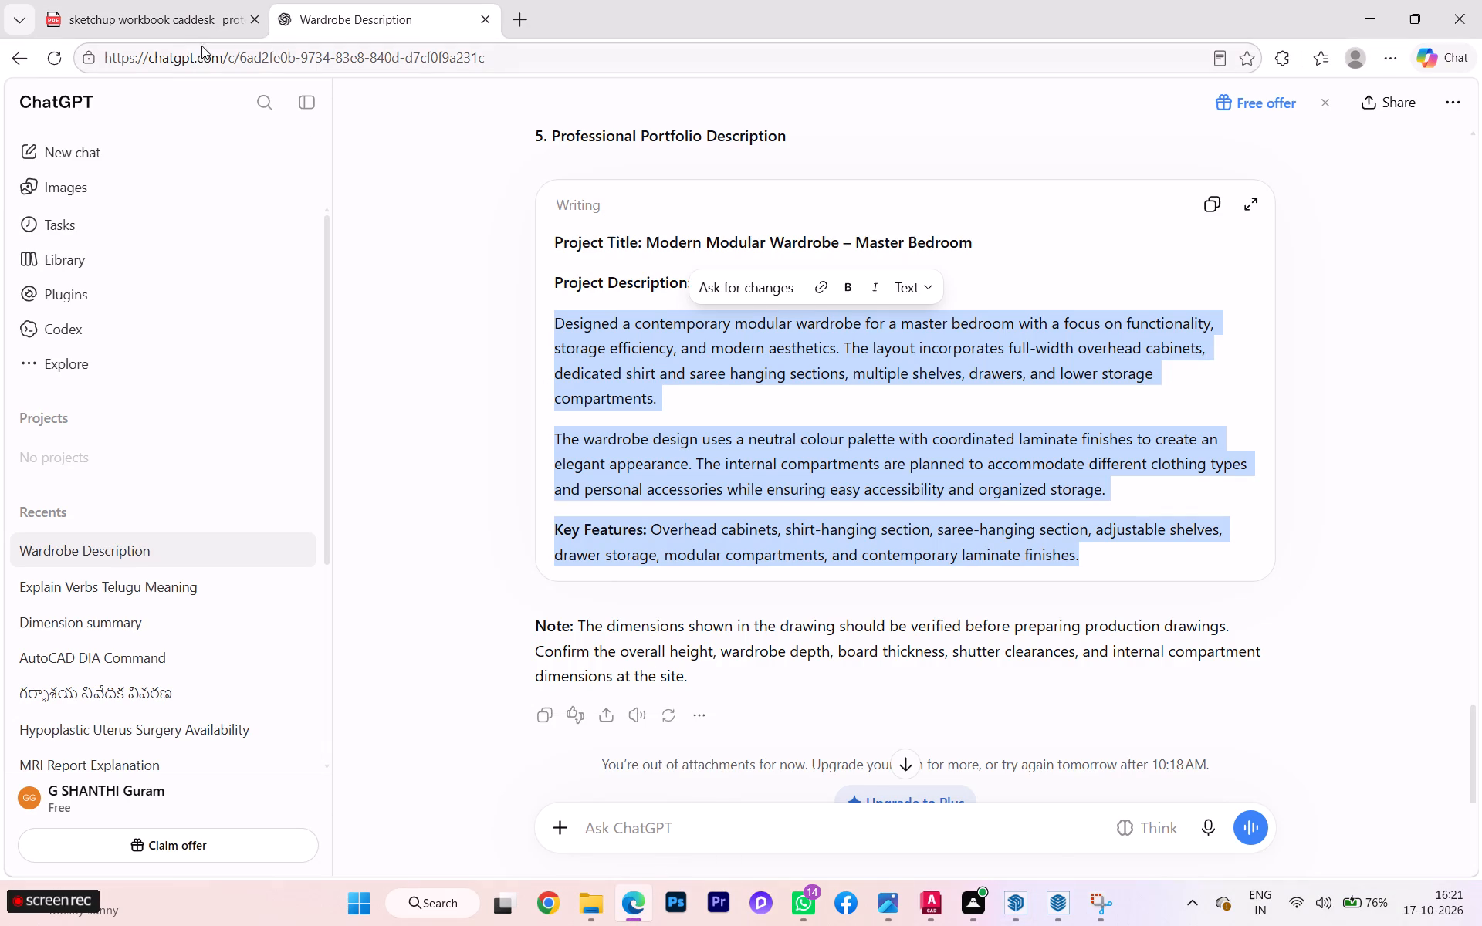
left_click(139, 33)
scroll(616, 427, "down", 1)
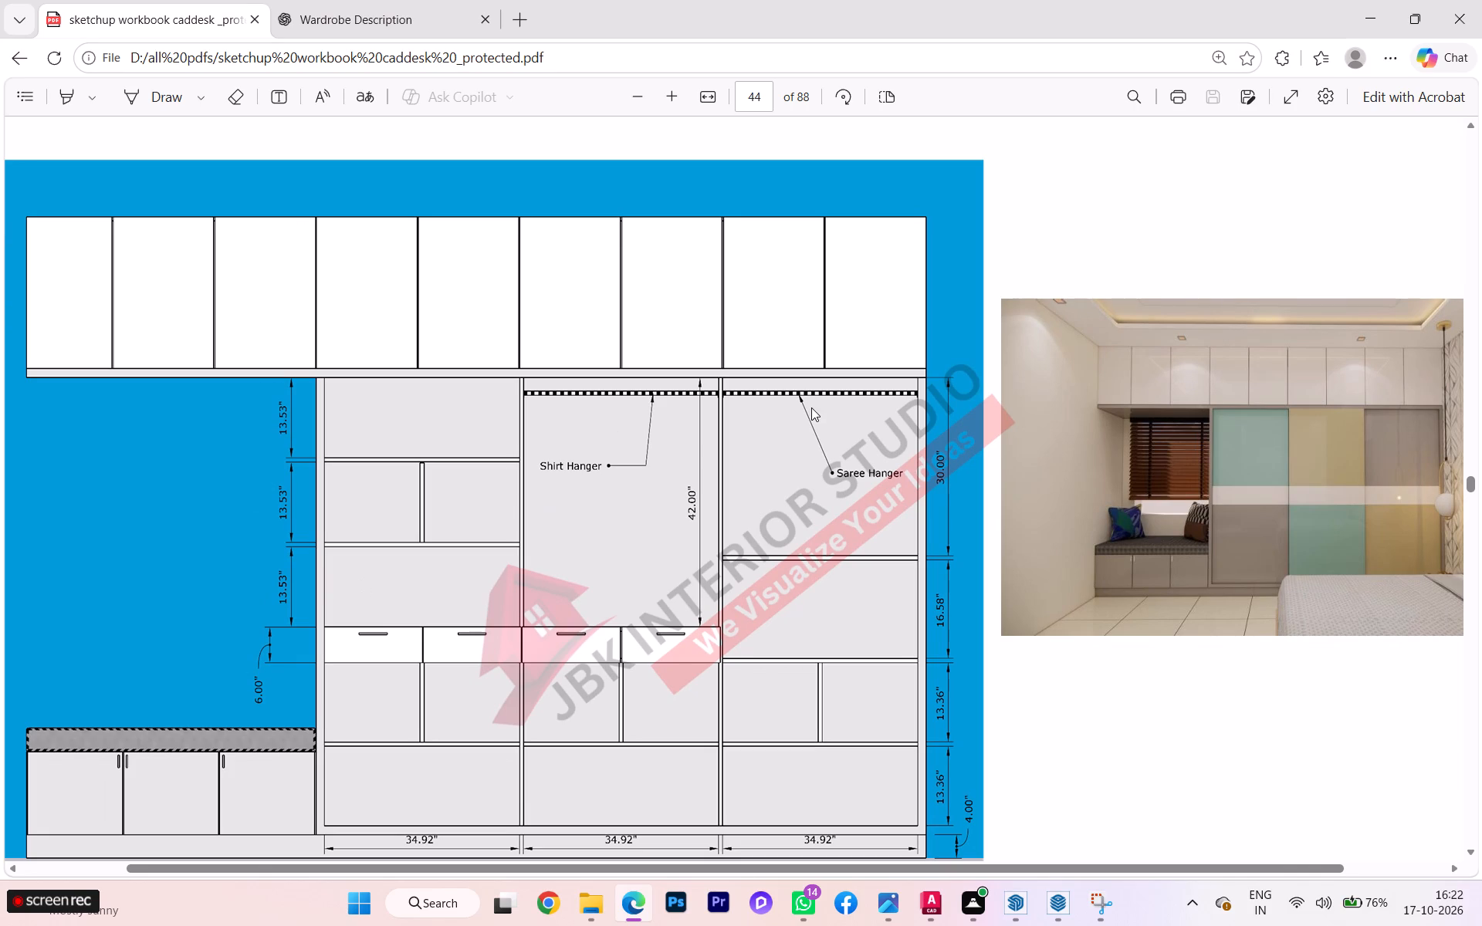
scroll(289, 434, "up", 1)
scroll(289, 434, "down", 1)
scroll(289, 434, "up", 1)
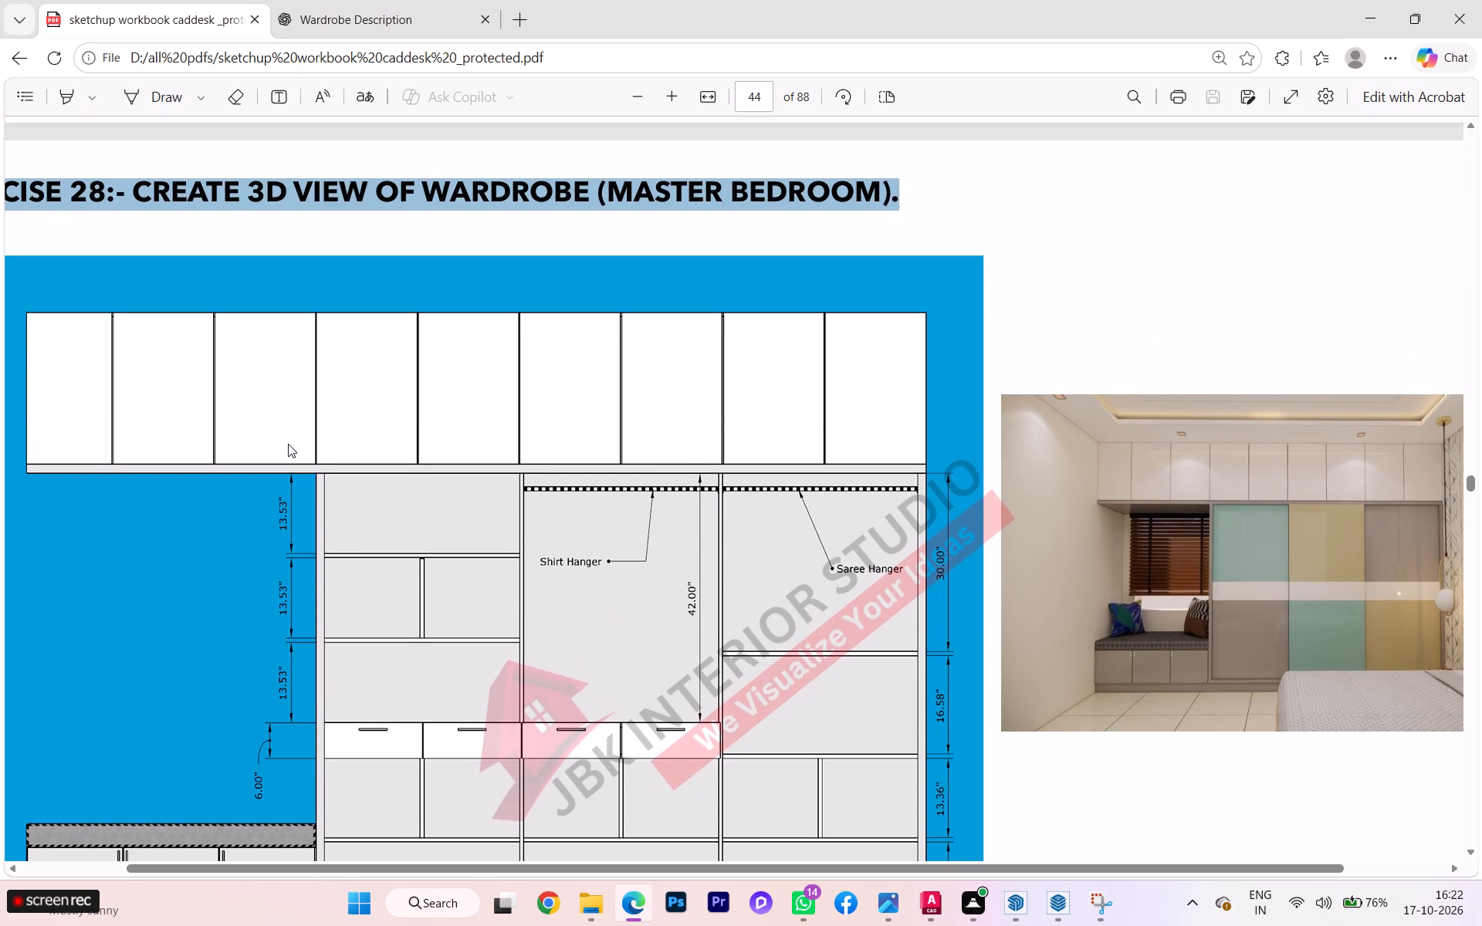
scroll(291, 452, "down", 1)
scroll(568, 502, "down", 1)
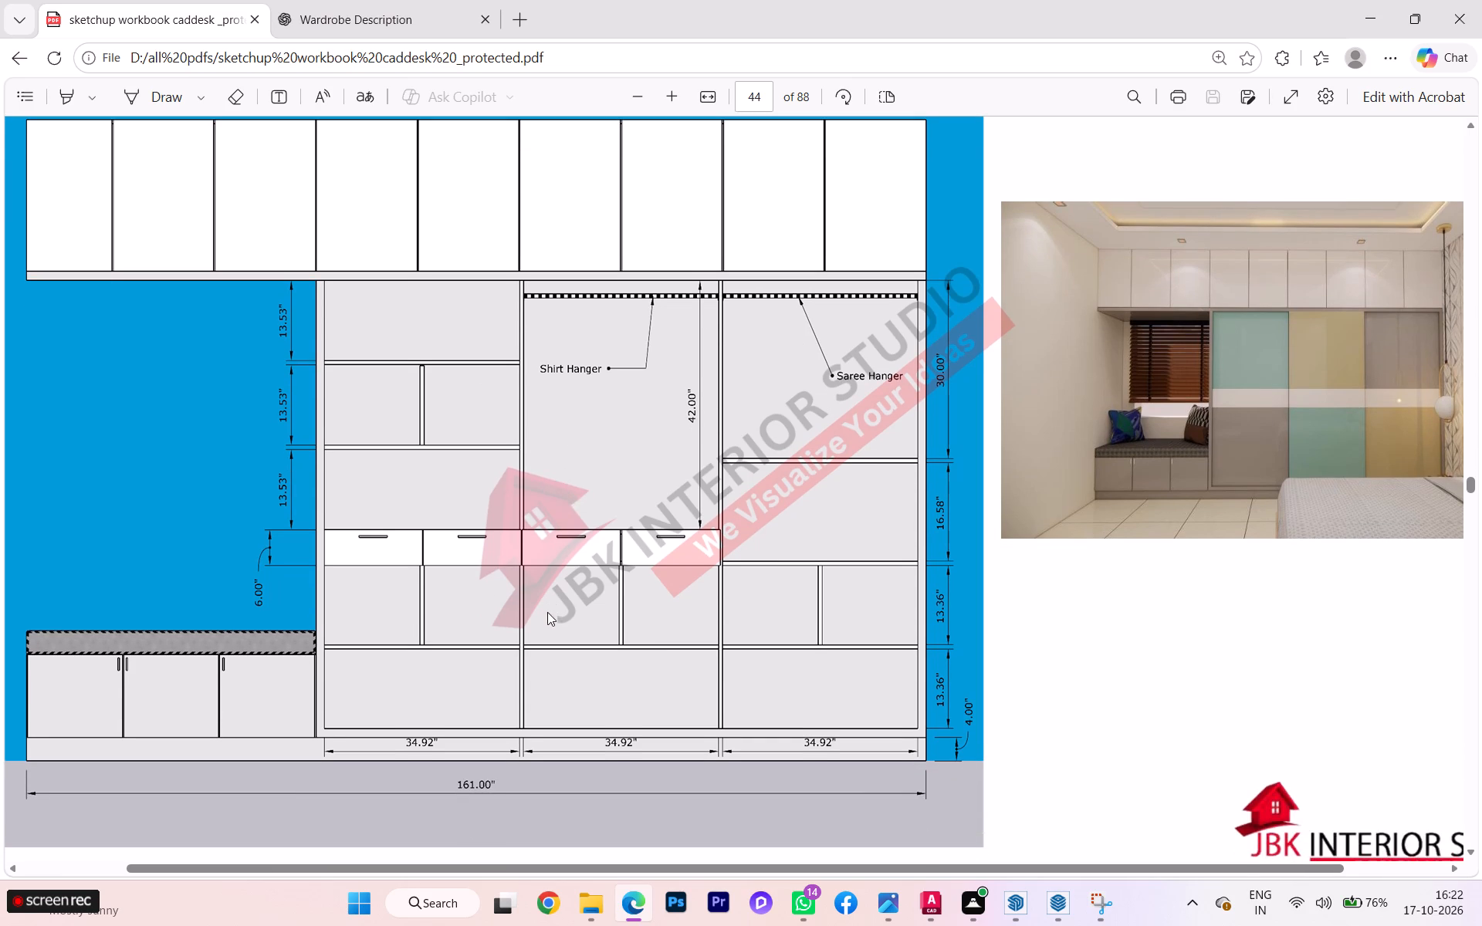
scroll(546, 621, "down", 1)
scroll(546, 621, "up", 1)
scroll(525, 665, "down", 1)
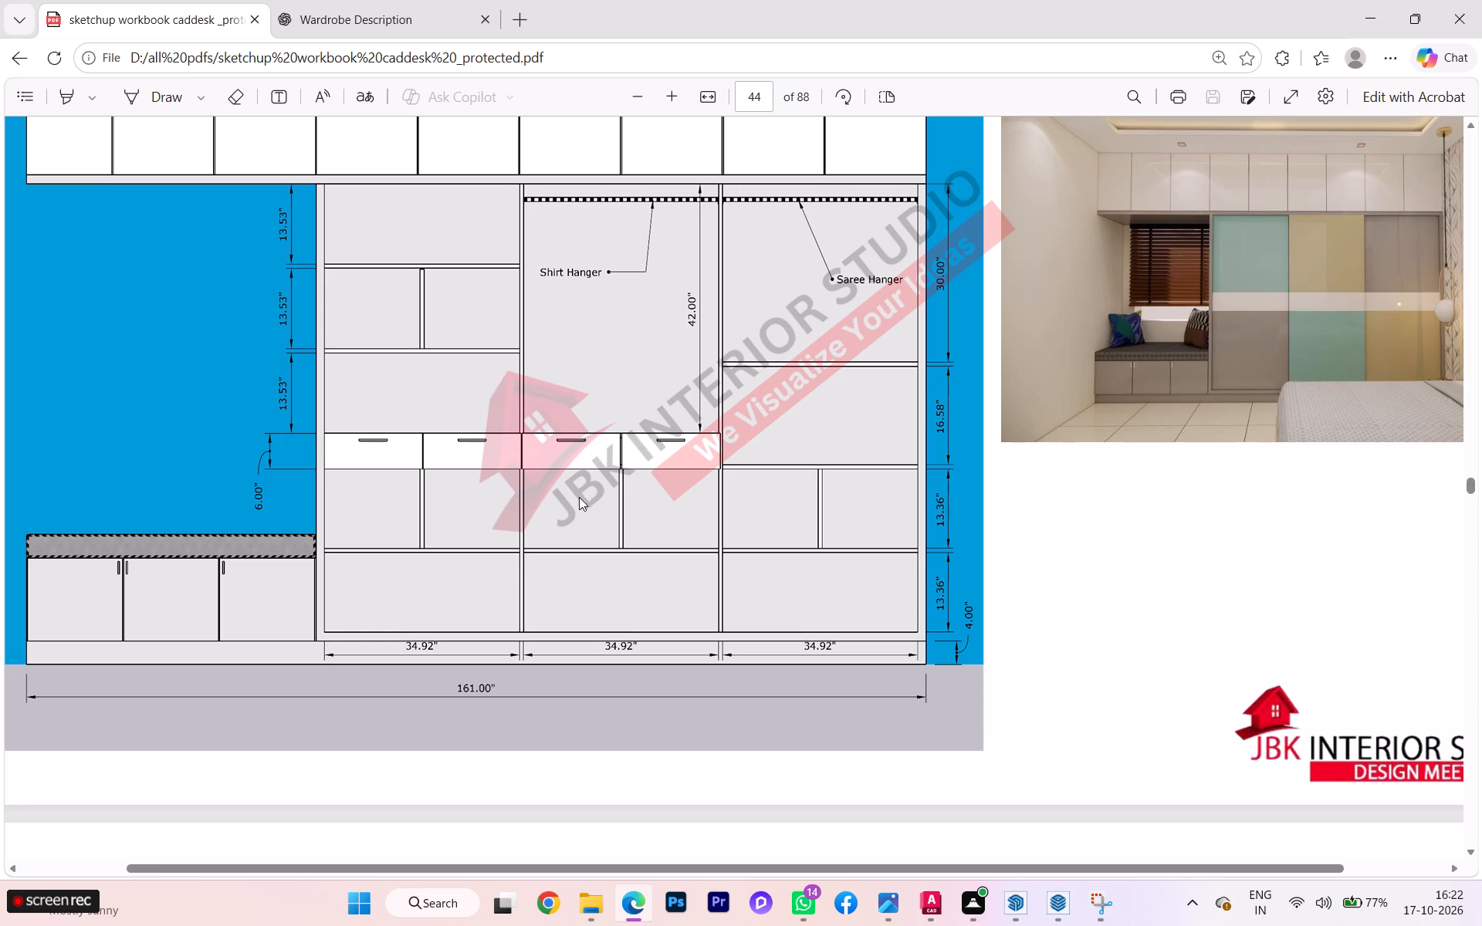
scroll(489, 574, "up", 1)
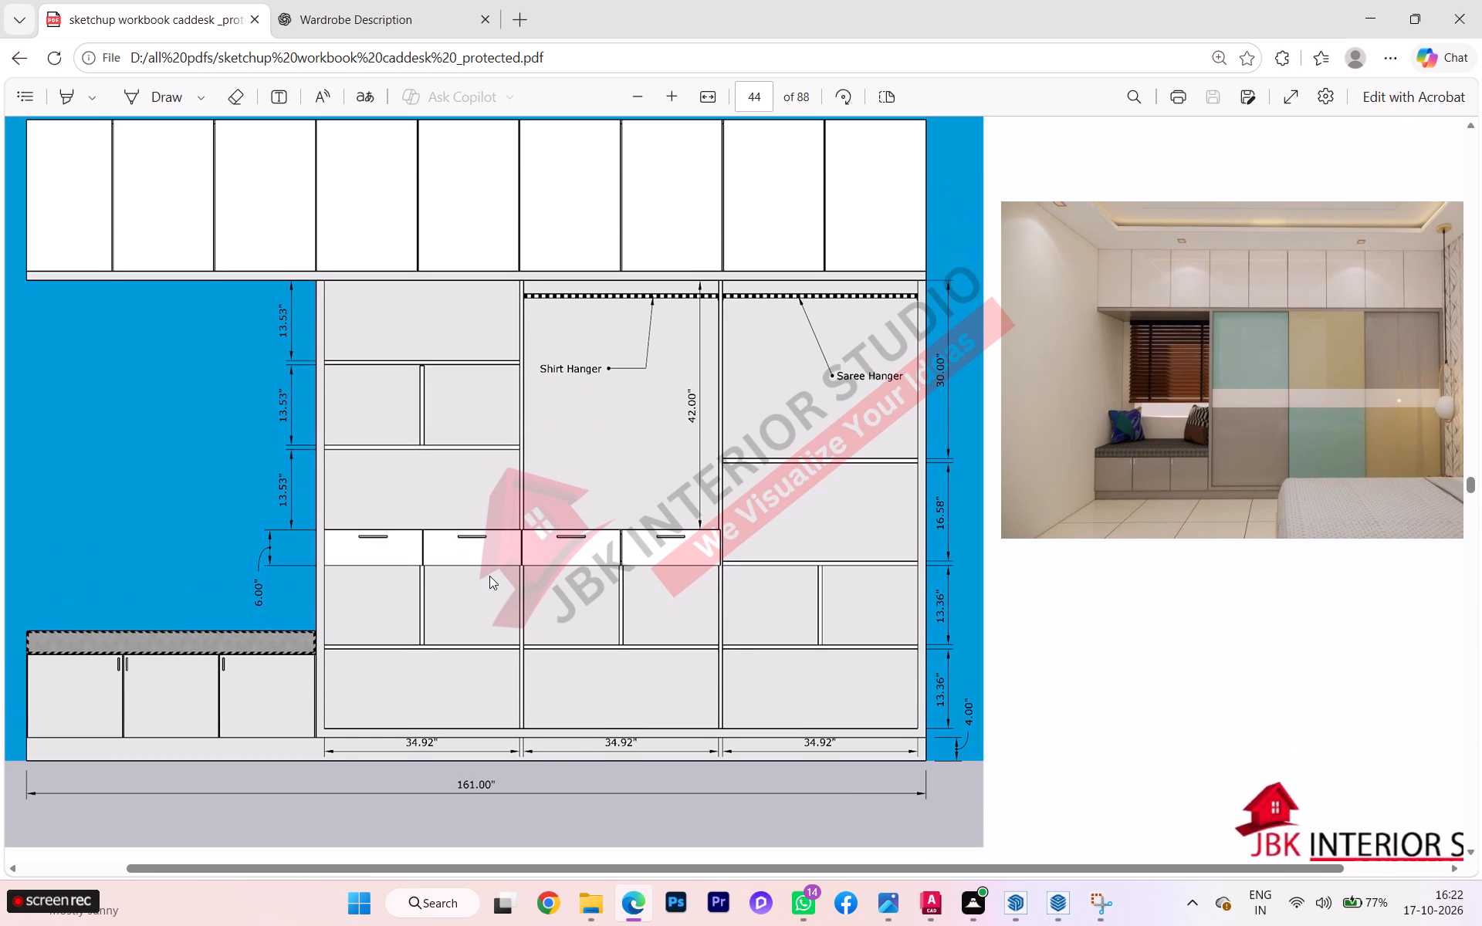
Examine the wardrobe elevation's shelf, drawer, hanger and plinth dimensions alongside the reference render on page 44 of the workbook.
scroll(489, 576, "up", 4)
scroll(492, 582, "down", 1)
scroll(492, 582, "up", 1)
scroll(493, 587, "down", 2)
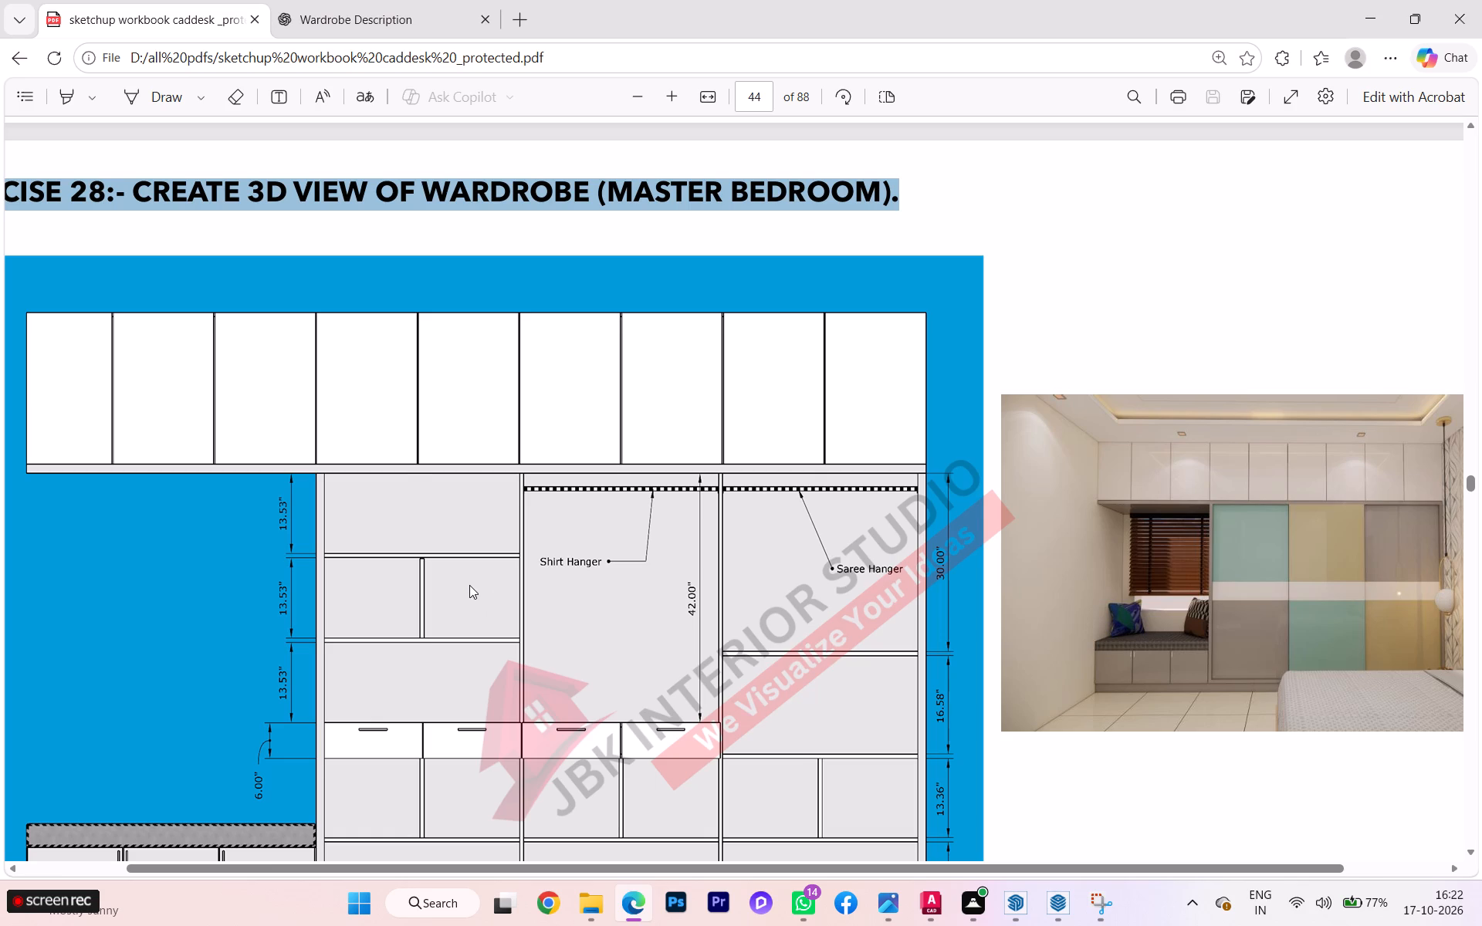
scroll(469, 585, "down", 2)
scroll(478, 591, "up", 2)
scroll(480, 595, "down", 1)
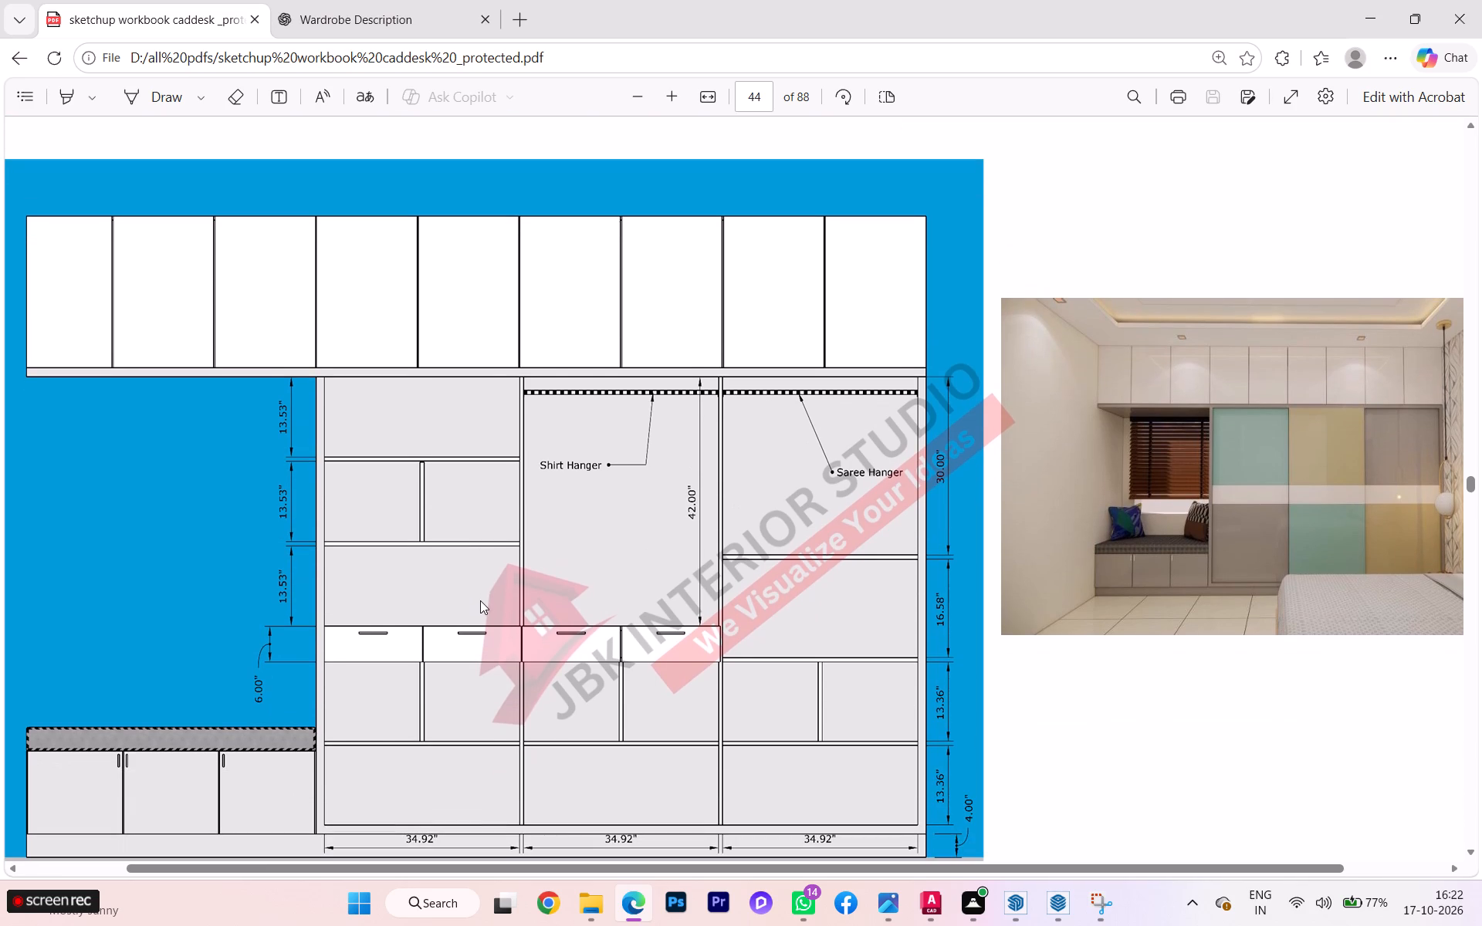
scroll(480, 606, "down", 1)
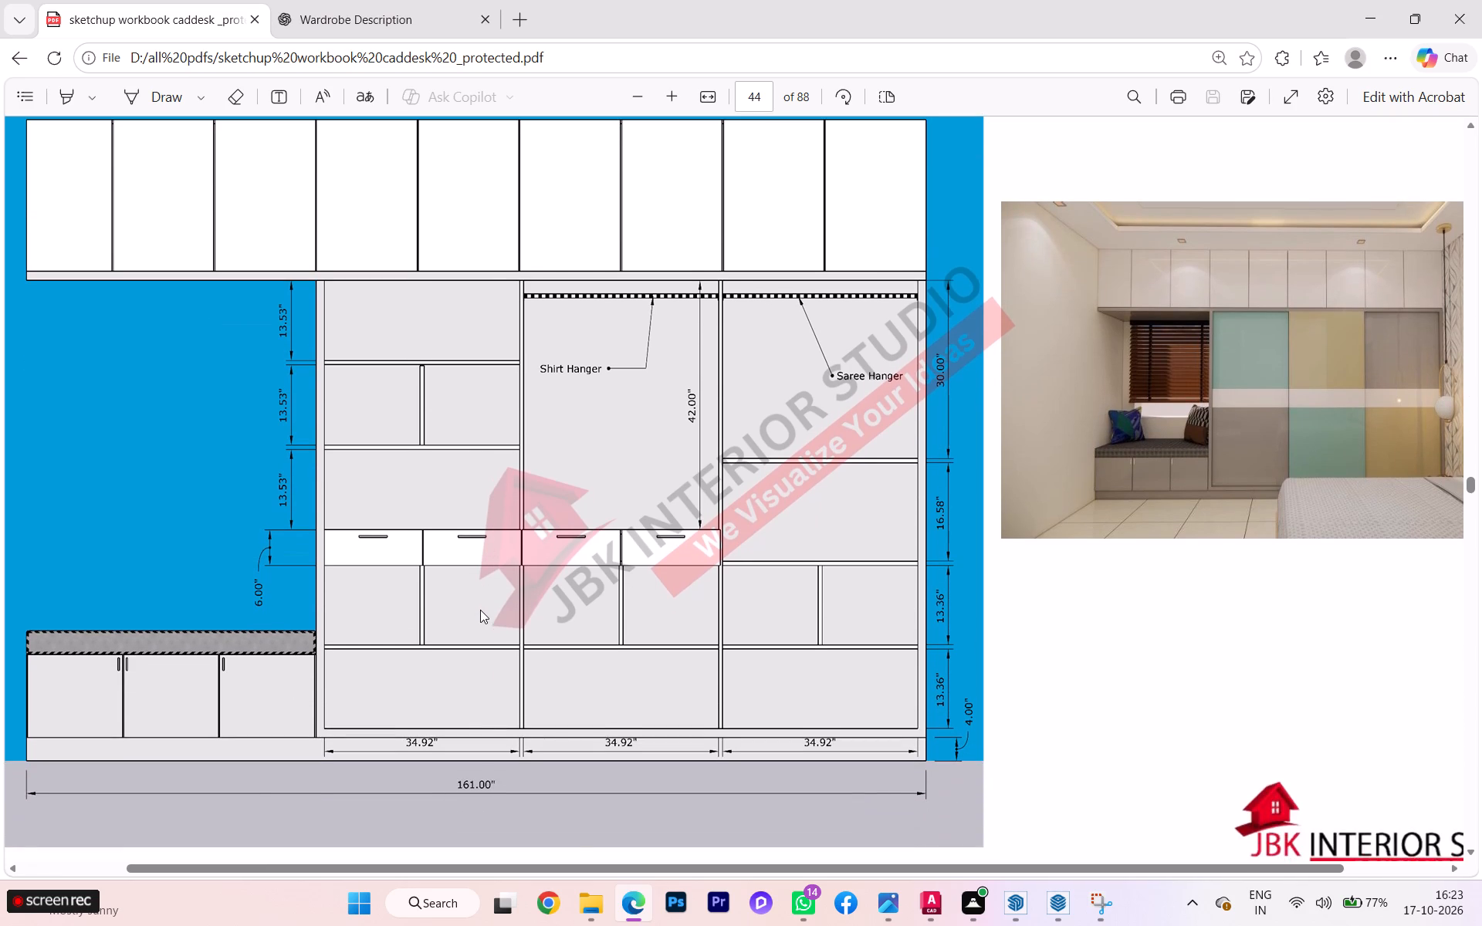
scroll(507, 602, "up", 1)
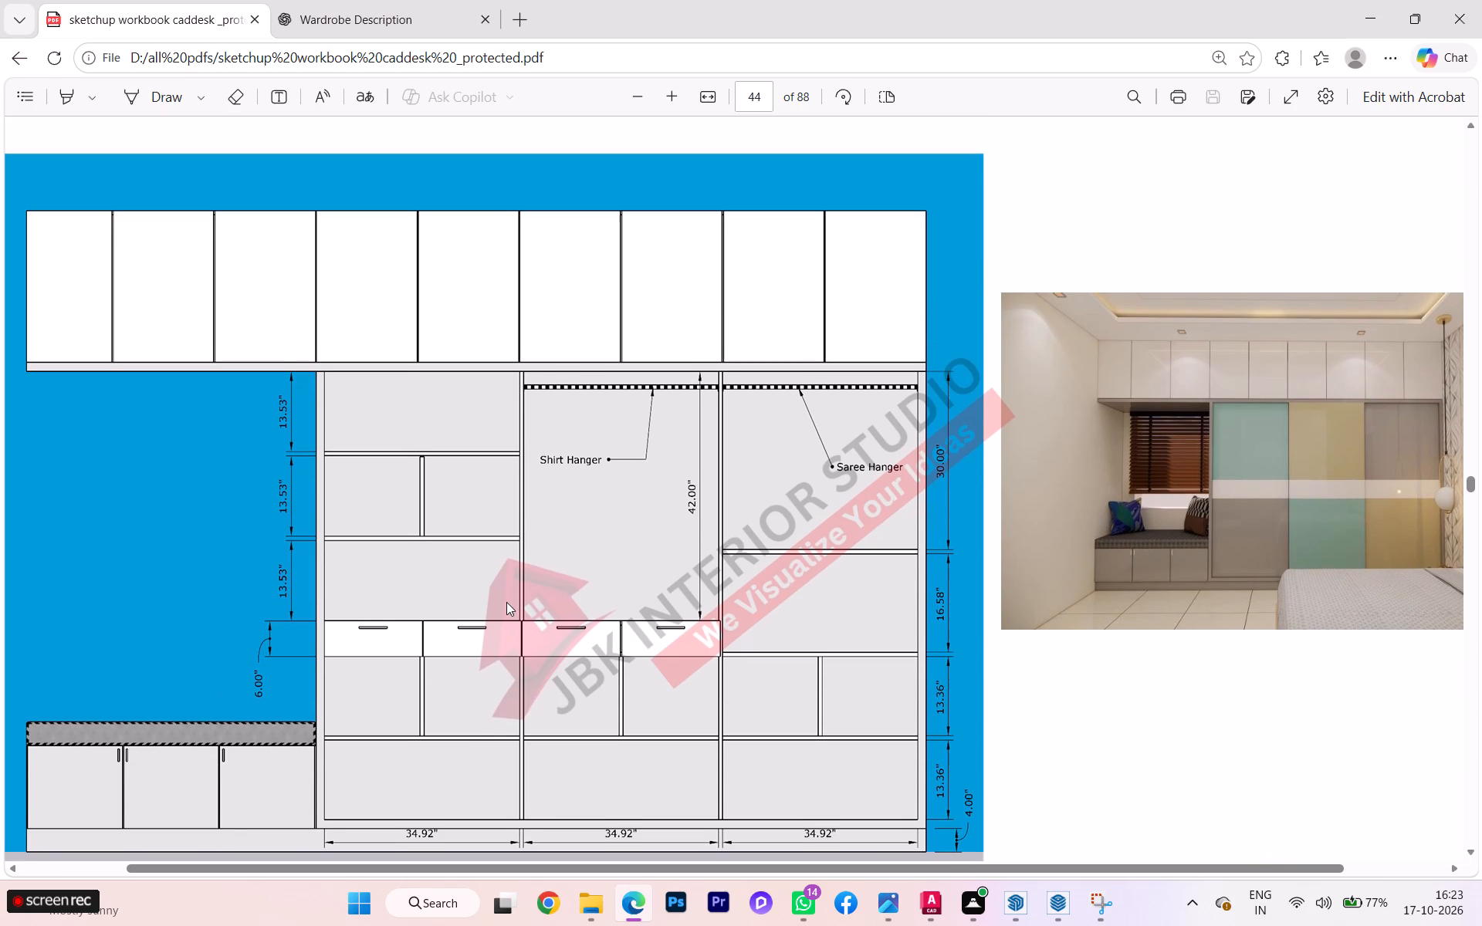
scroll(506, 605, "down", 2)
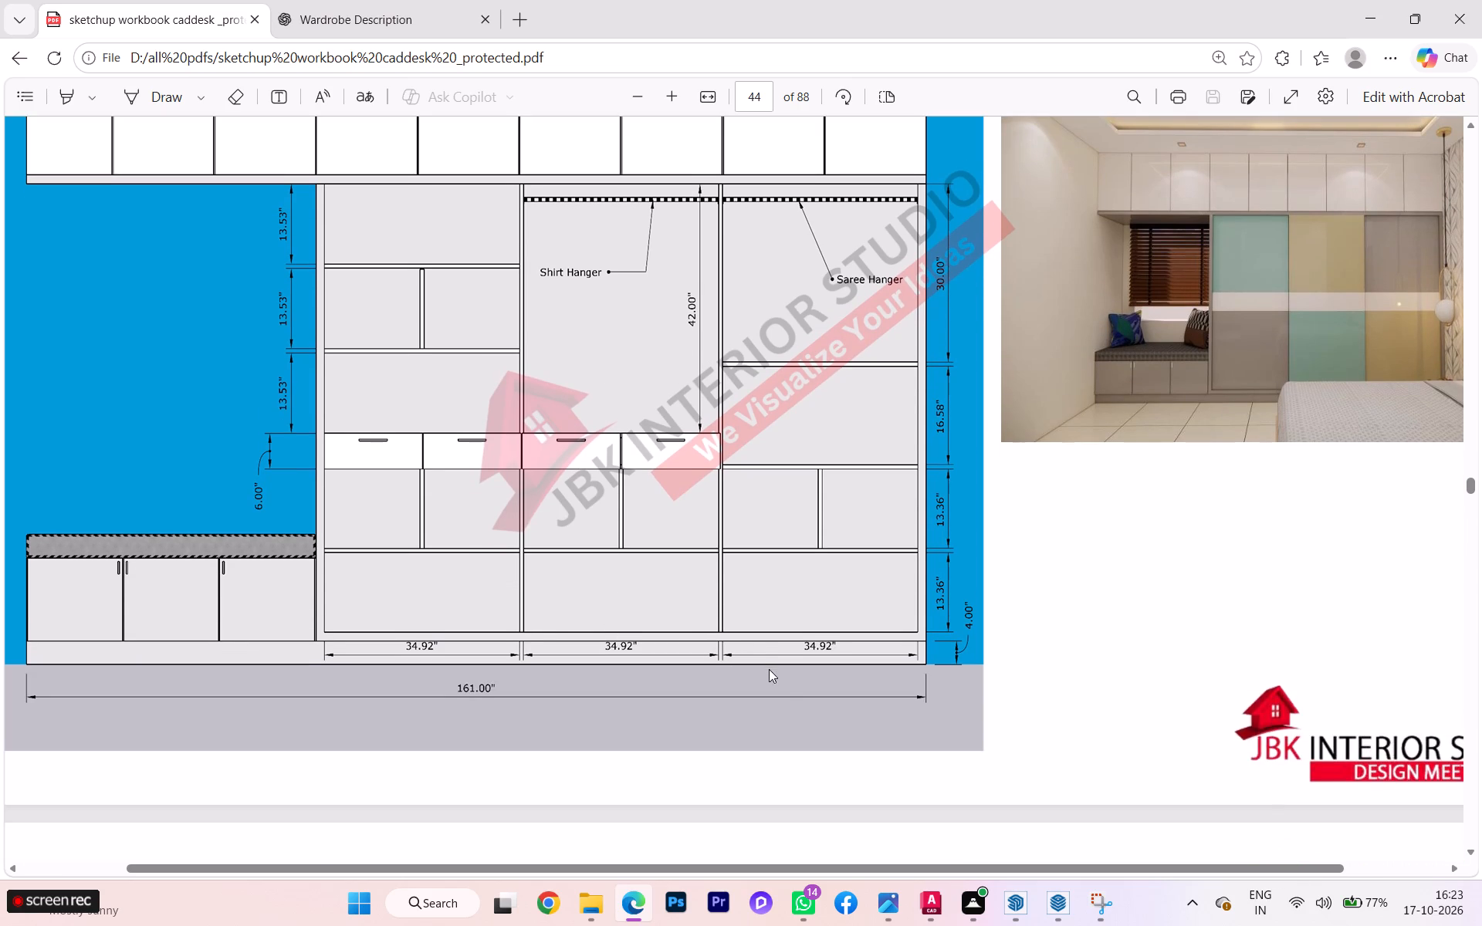
scroll(795, 549, "up", 1)
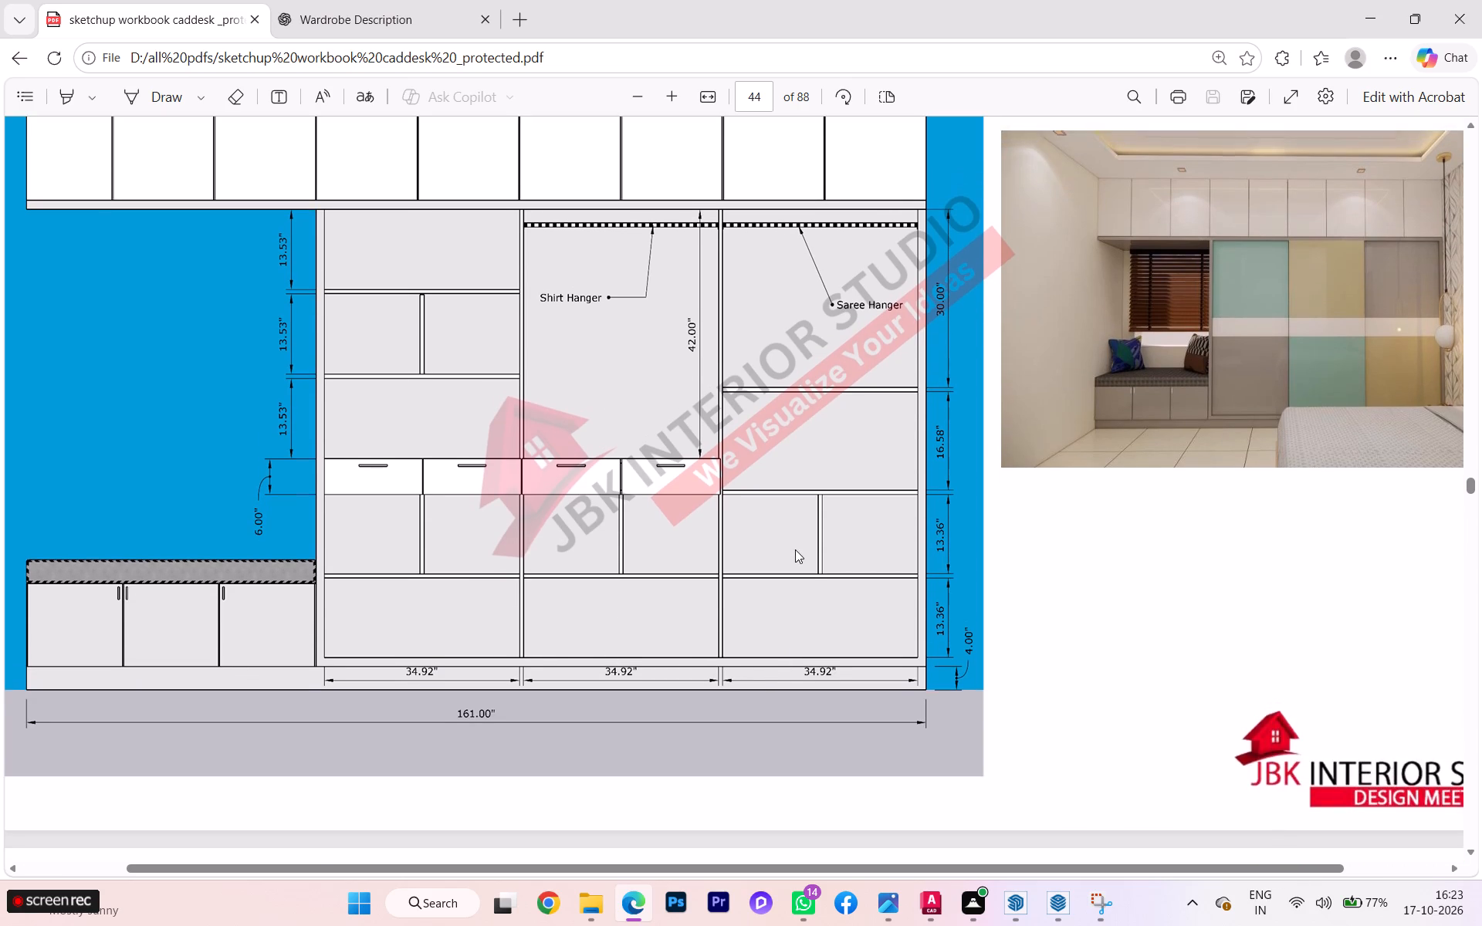
scroll(795, 549, "up", 1)
scroll(797, 553, "down", 1)
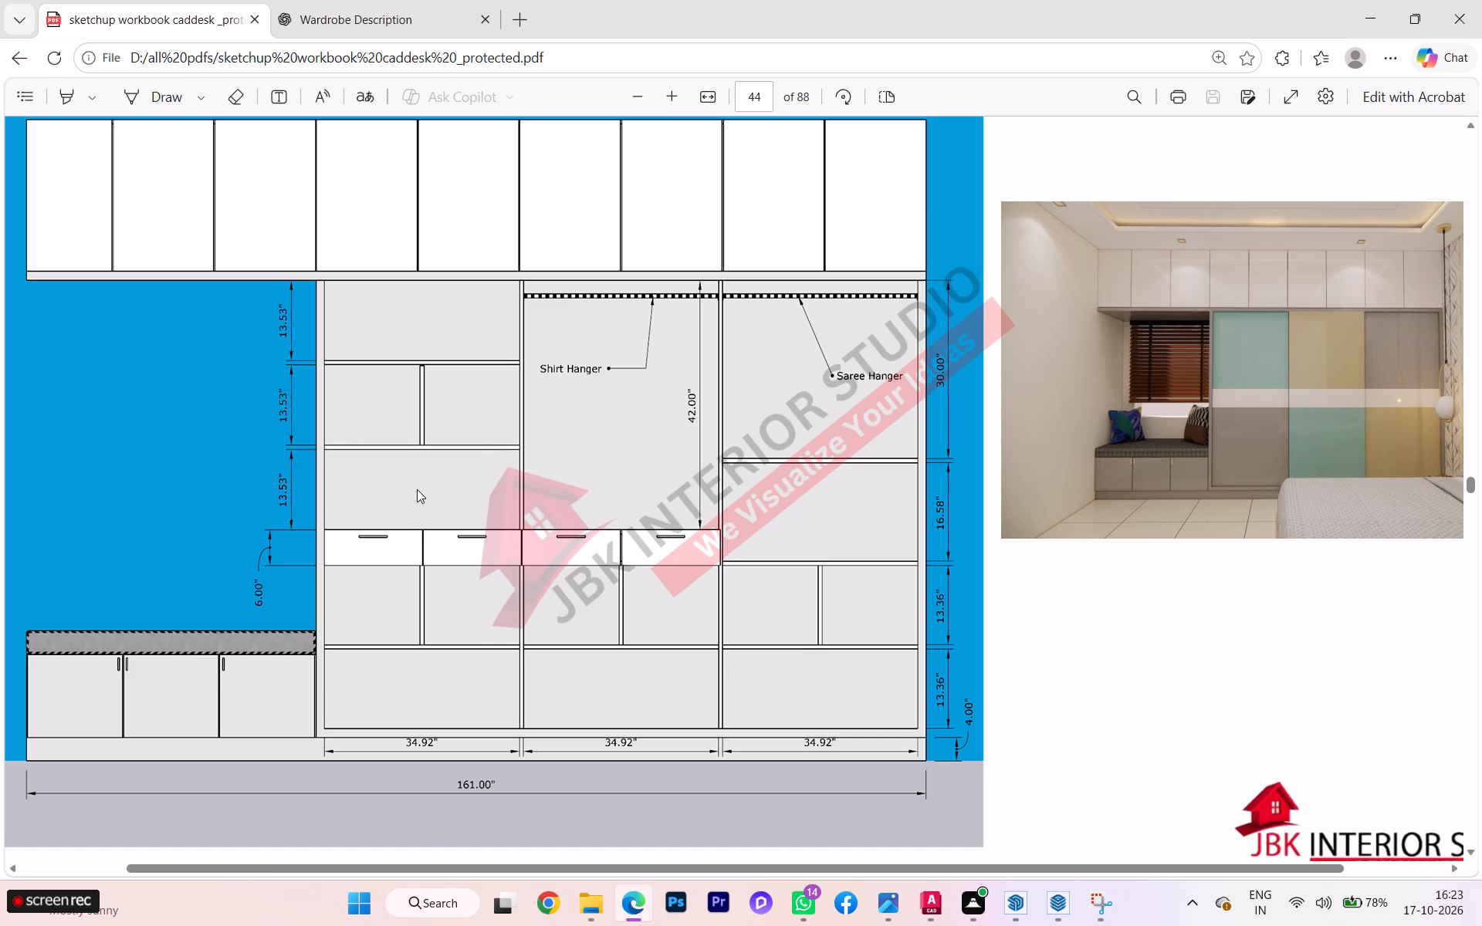
scroll(417, 490, "up", 1)
scroll(417, 490, "down", 1)
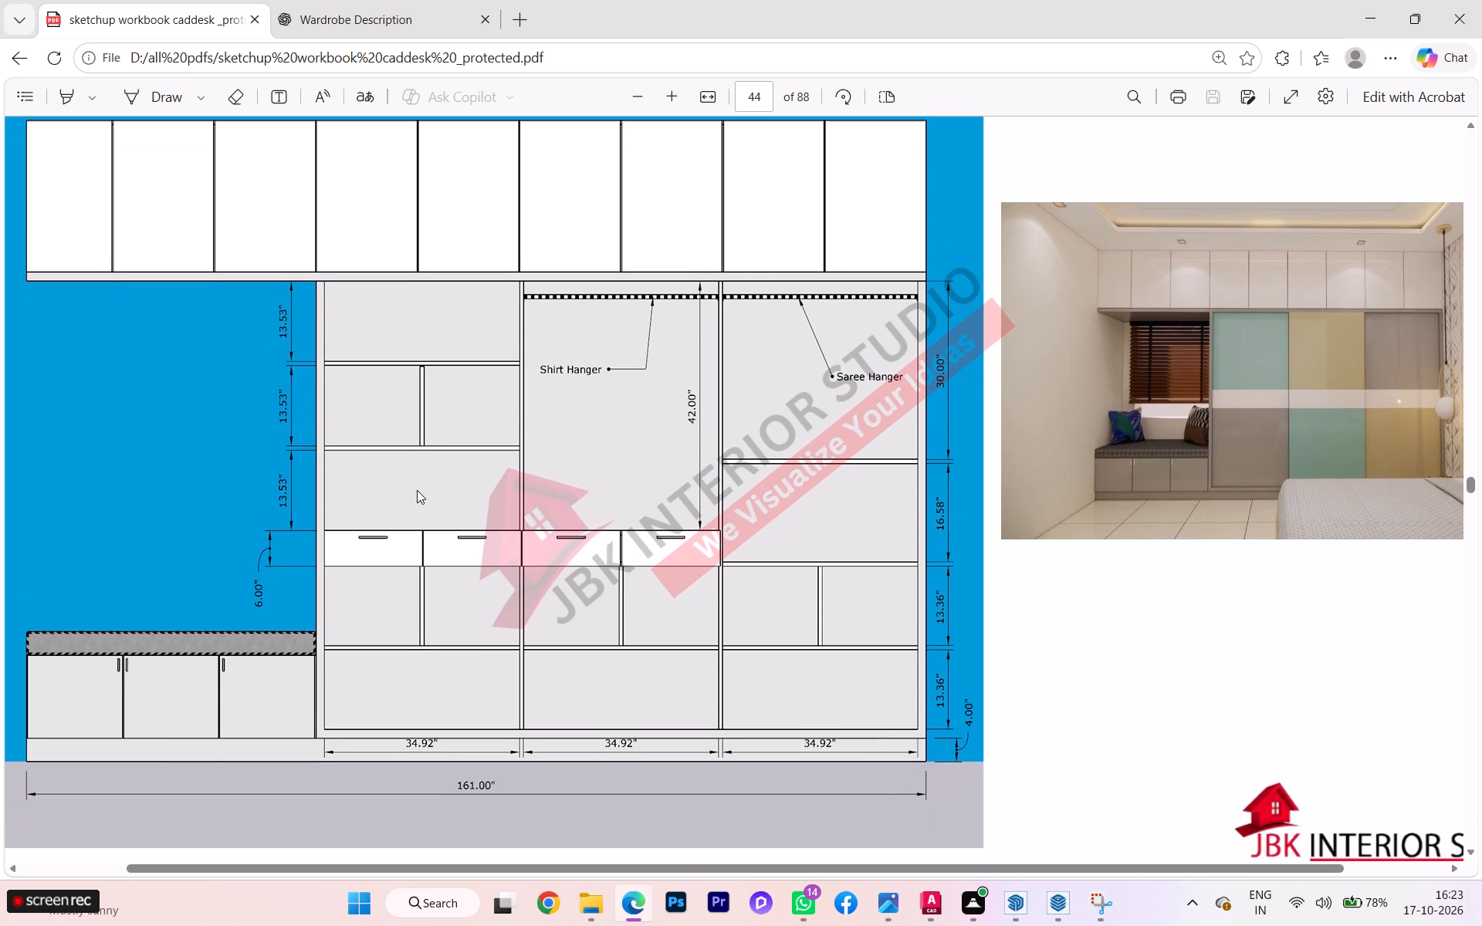
scroll(417, 490, "up", 1)
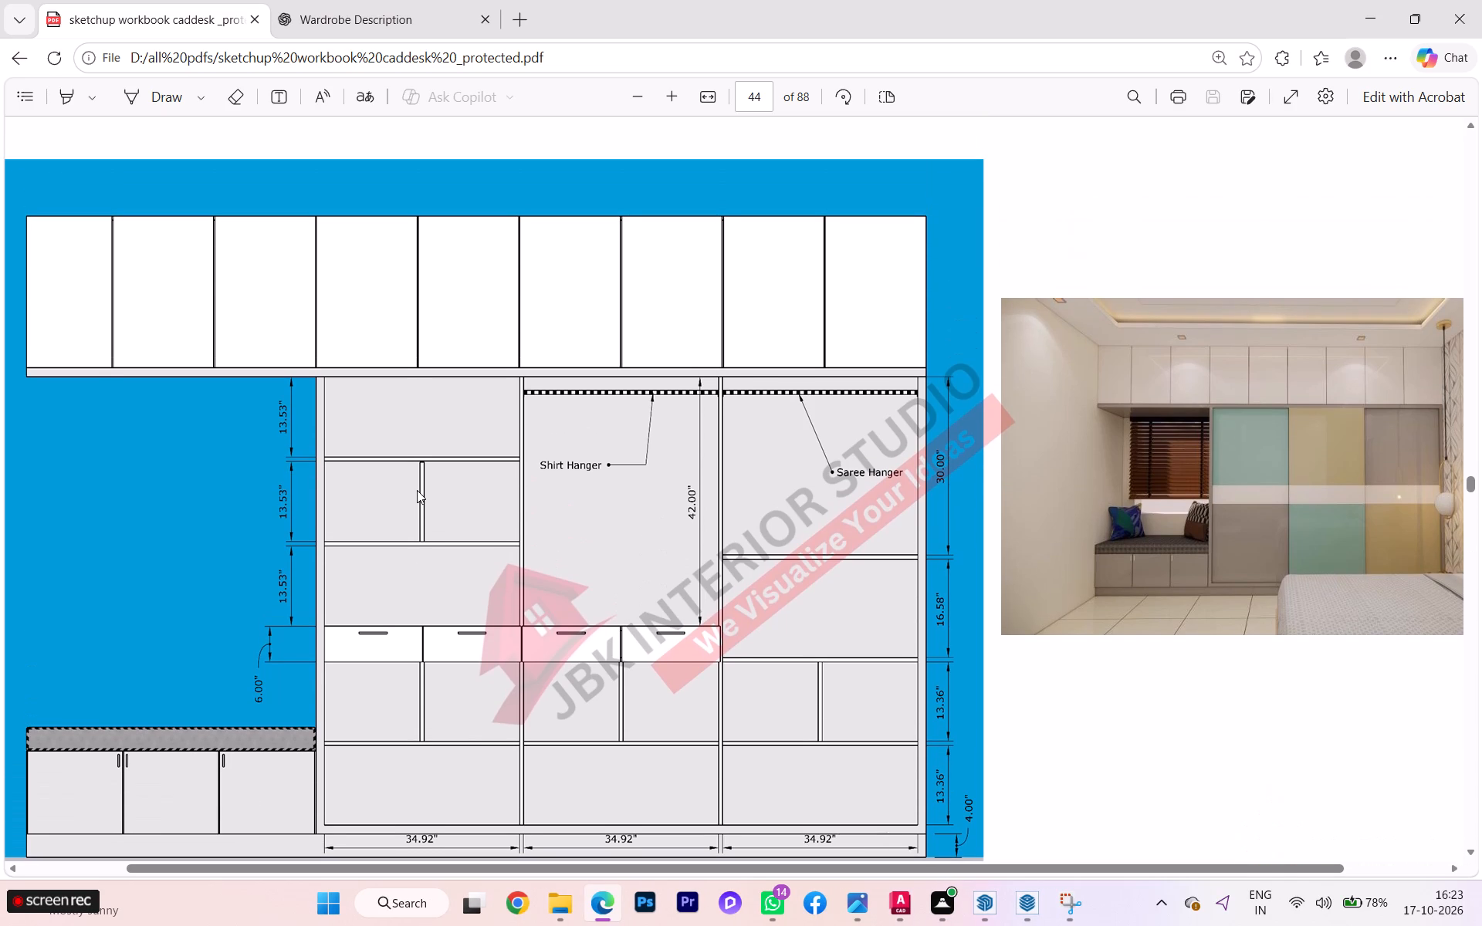
scroll(417, 490, "down", 1)
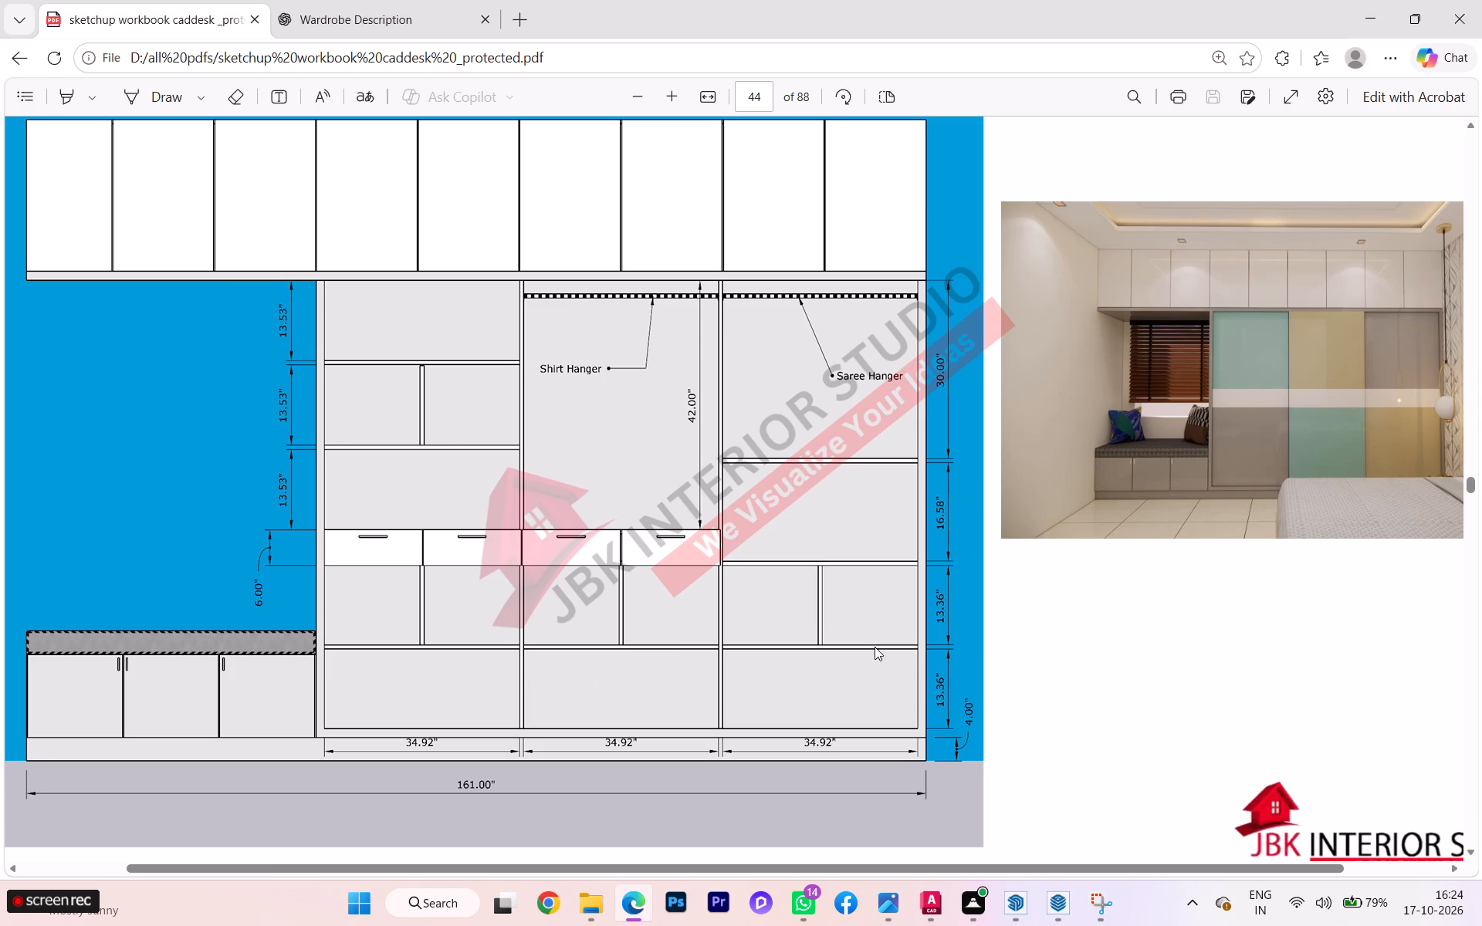
Switch to SketchUp and check the scale and position settings of the wardrobe drawing watermark, Watermark1.
left_click(1027, 830)
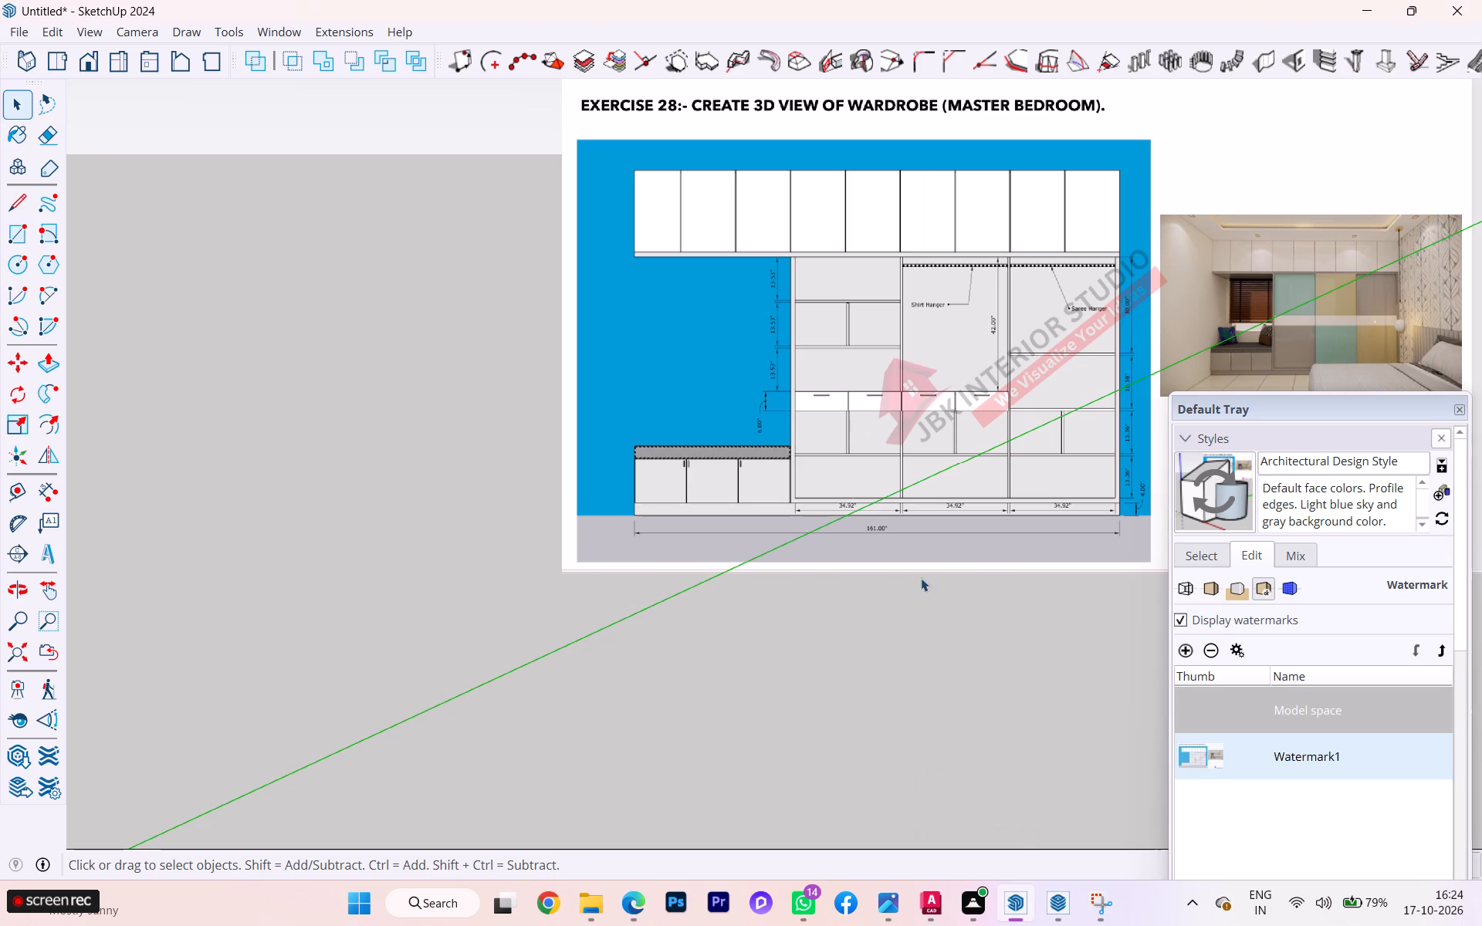
scroll(611, 427, "down", 4)
scroll(795, 390, "down", 6)
scroll(861, 343, "up", 1)
scroll(873, 344, "down", 1)
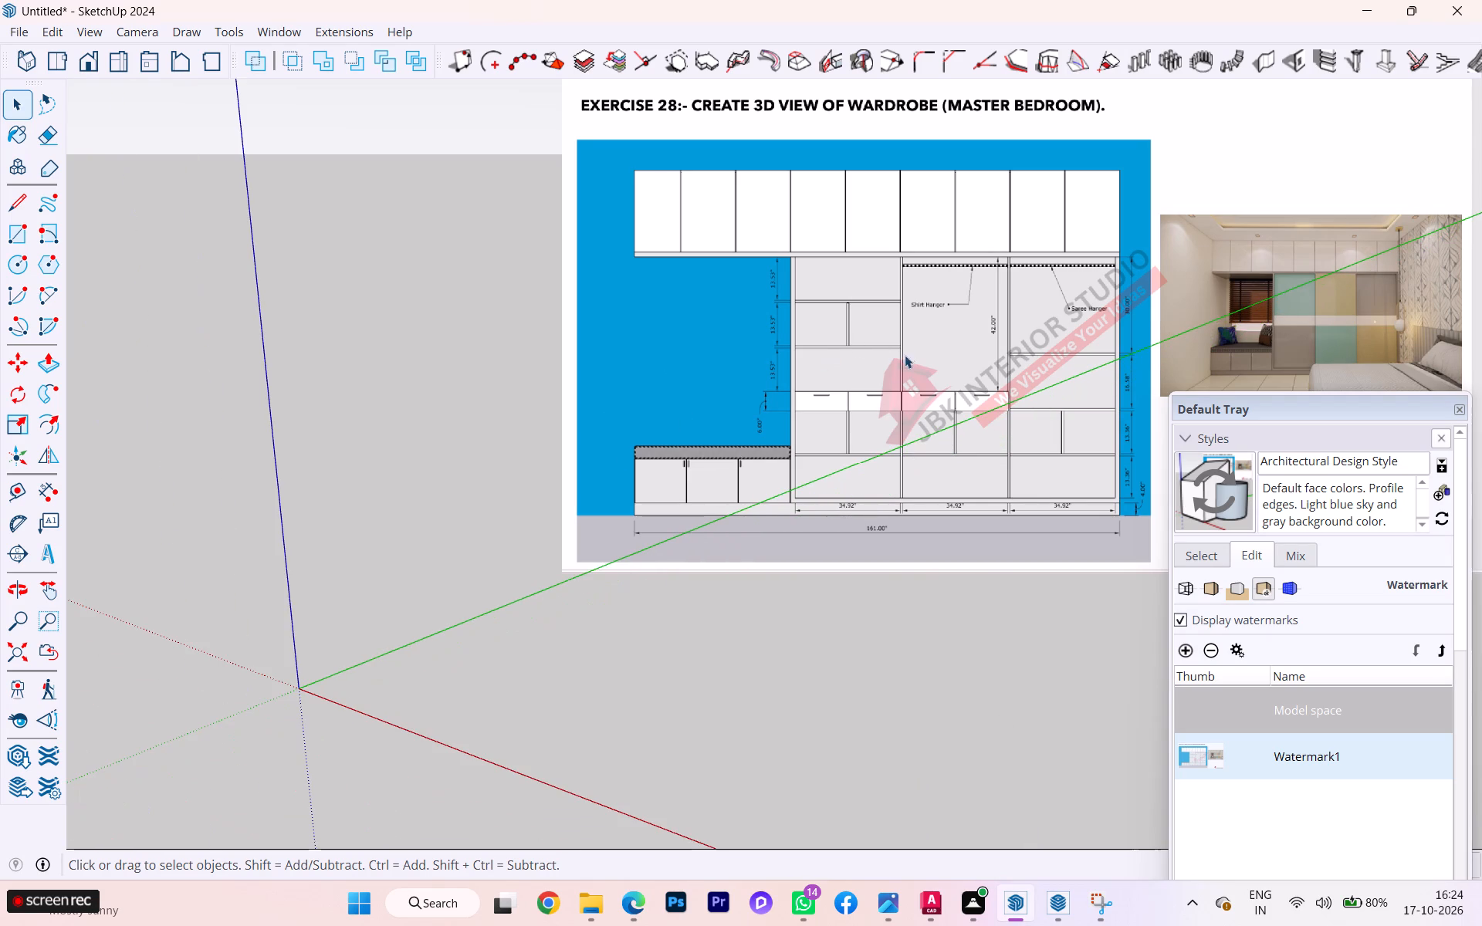
scroll(418, 682, "up", 1)
scroll(721, 452, "up", 1)
scroll(722, 451, "down", 1)
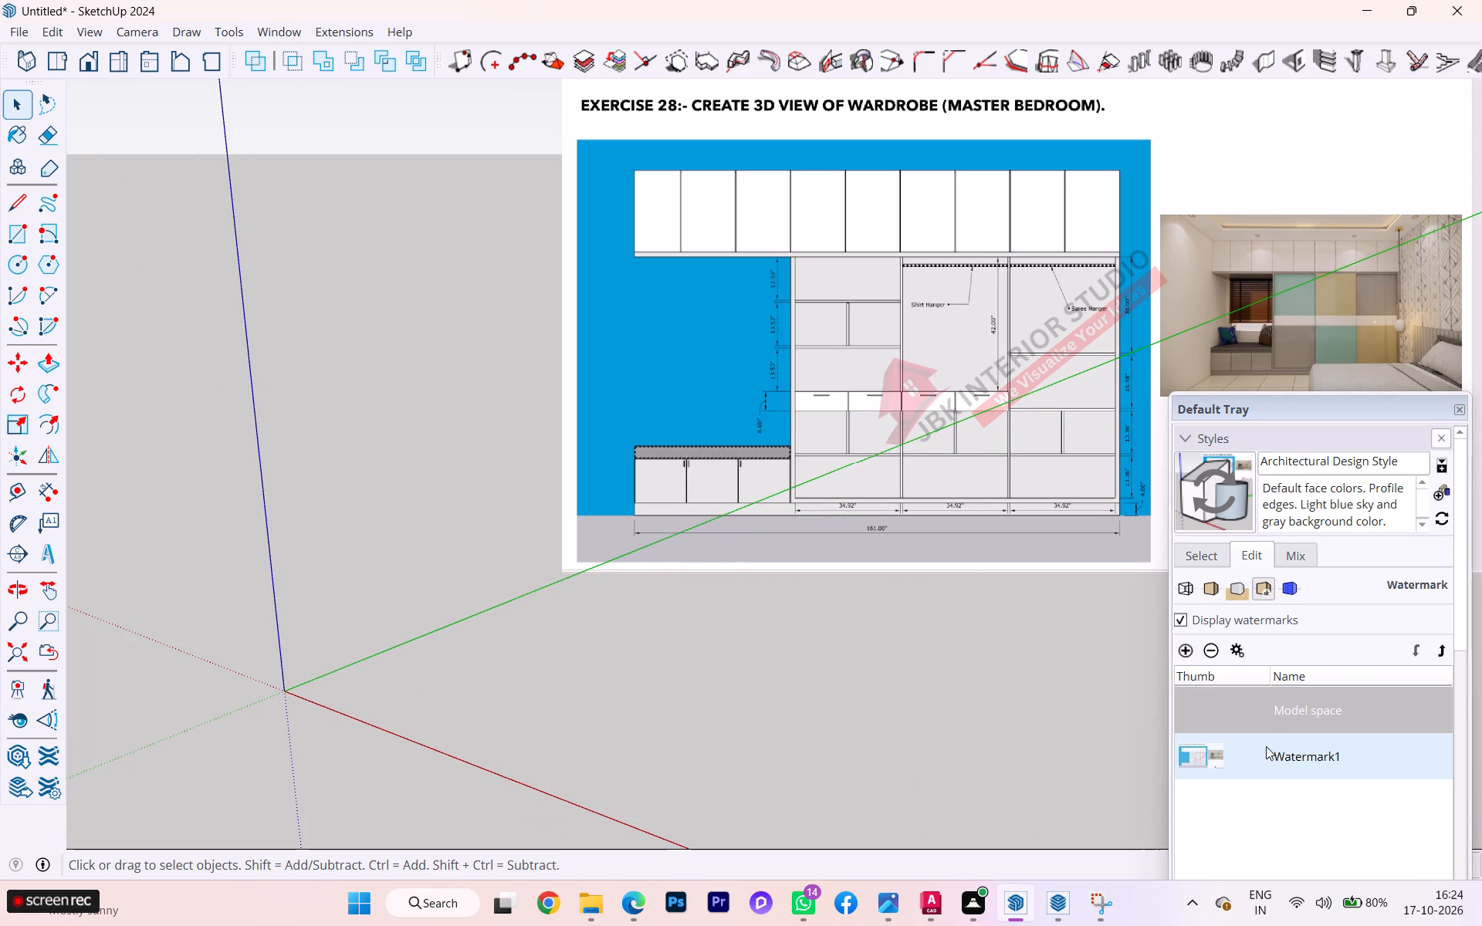
left_click(1243, 647)
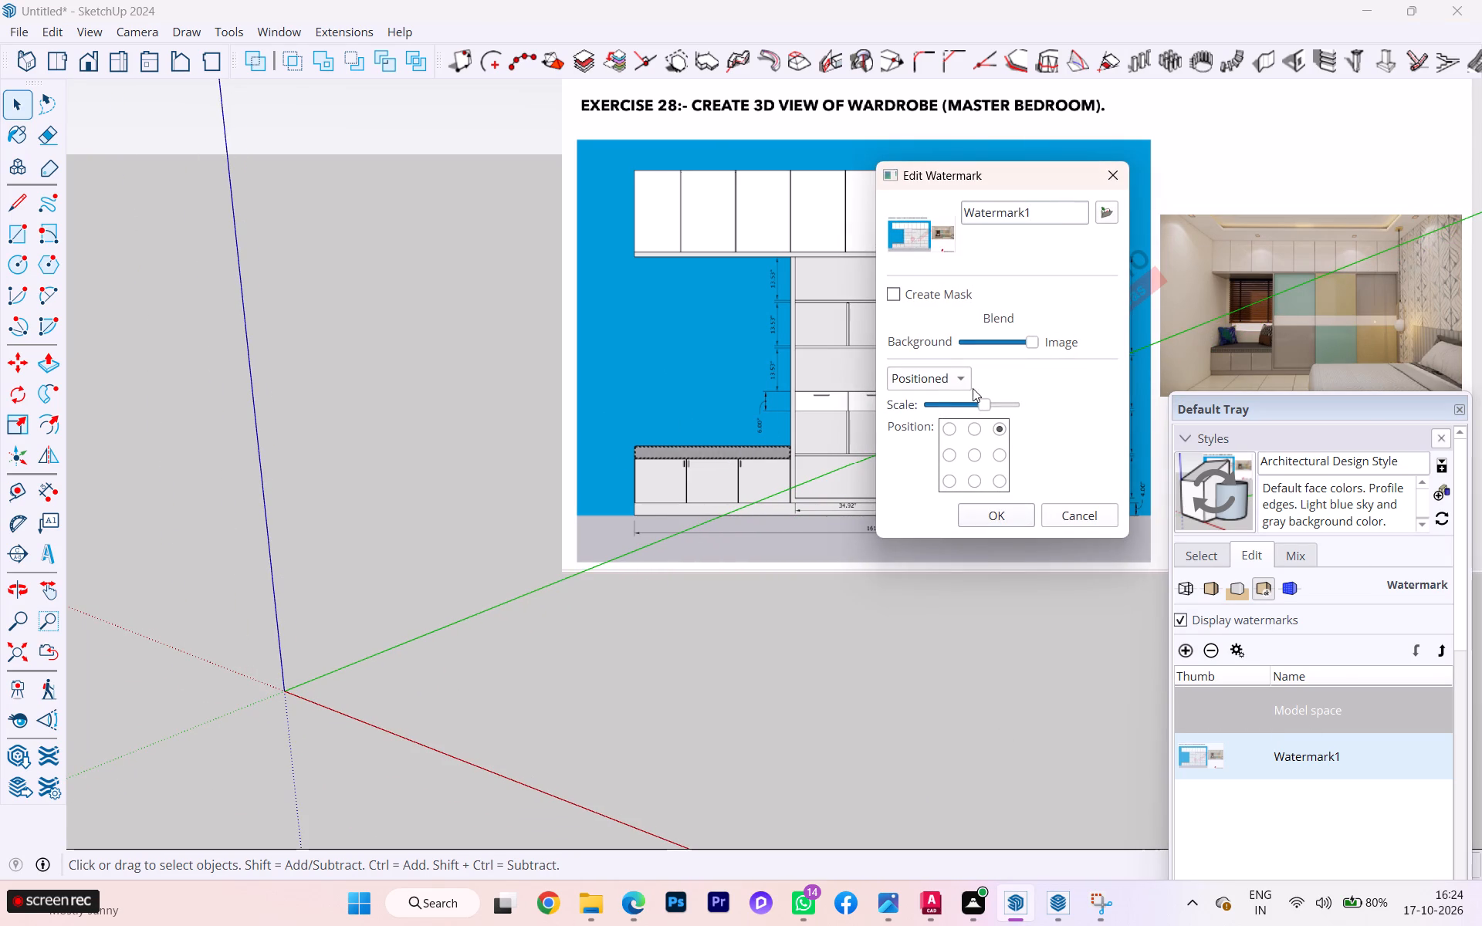
left_click(971, 401)
left_click(984, 405)
left_click(1000, 511)
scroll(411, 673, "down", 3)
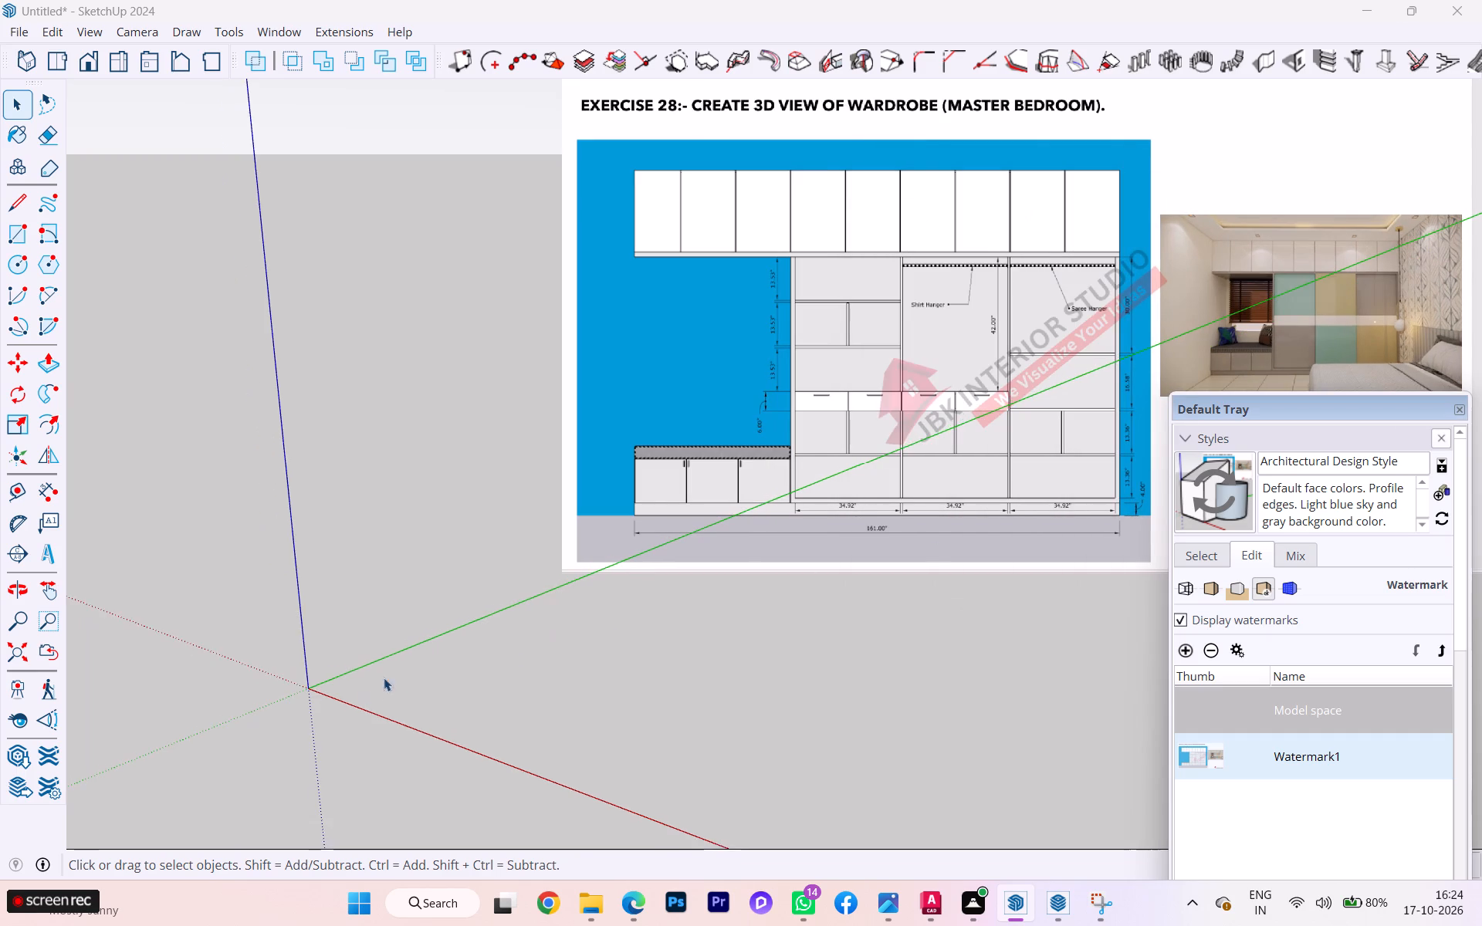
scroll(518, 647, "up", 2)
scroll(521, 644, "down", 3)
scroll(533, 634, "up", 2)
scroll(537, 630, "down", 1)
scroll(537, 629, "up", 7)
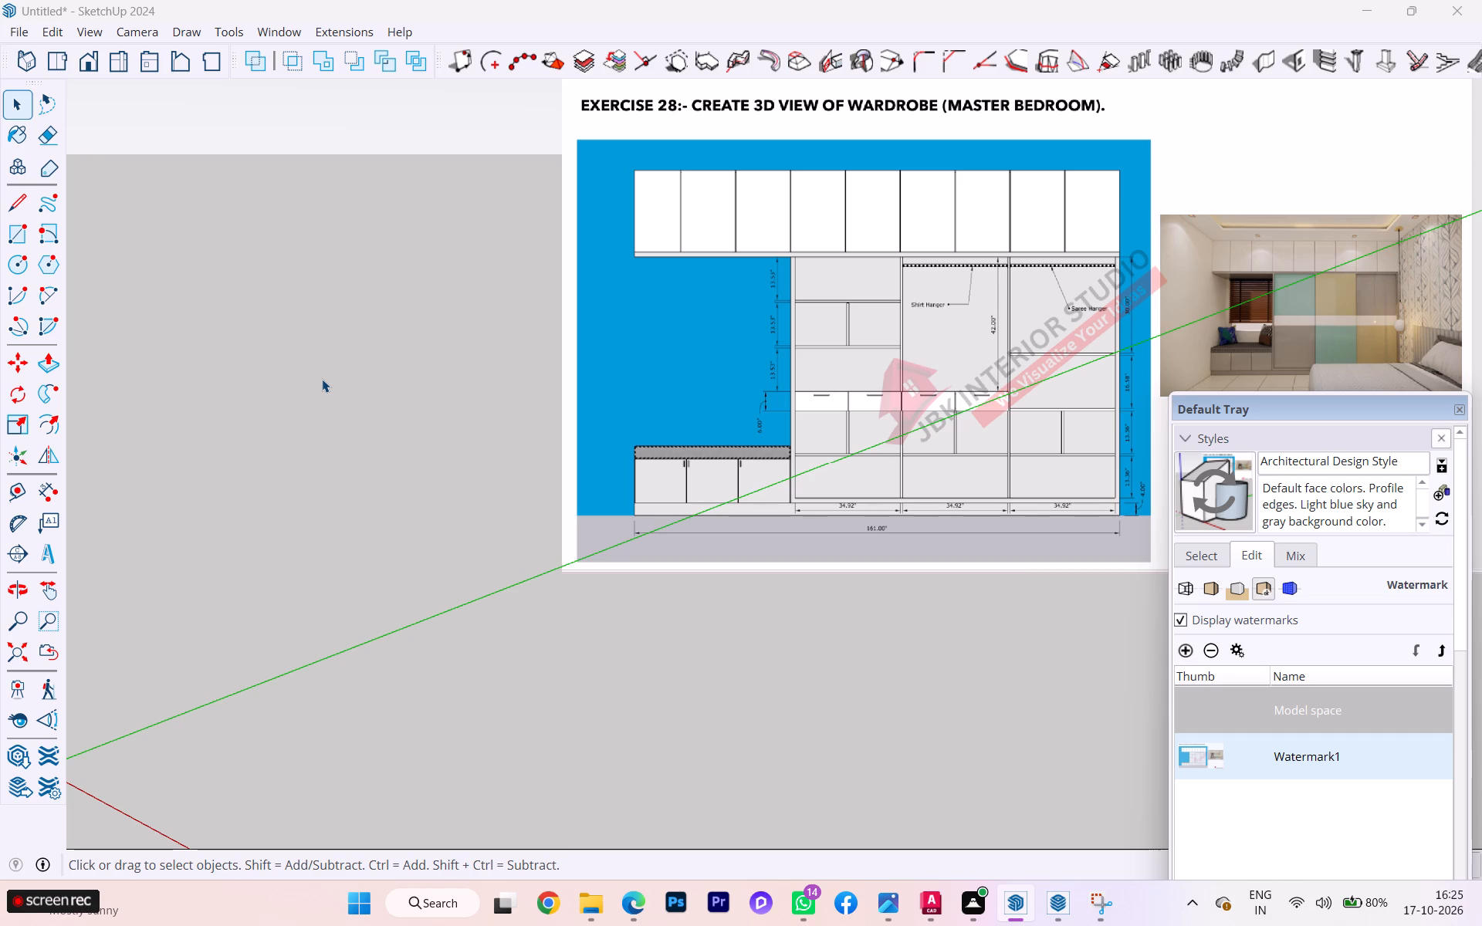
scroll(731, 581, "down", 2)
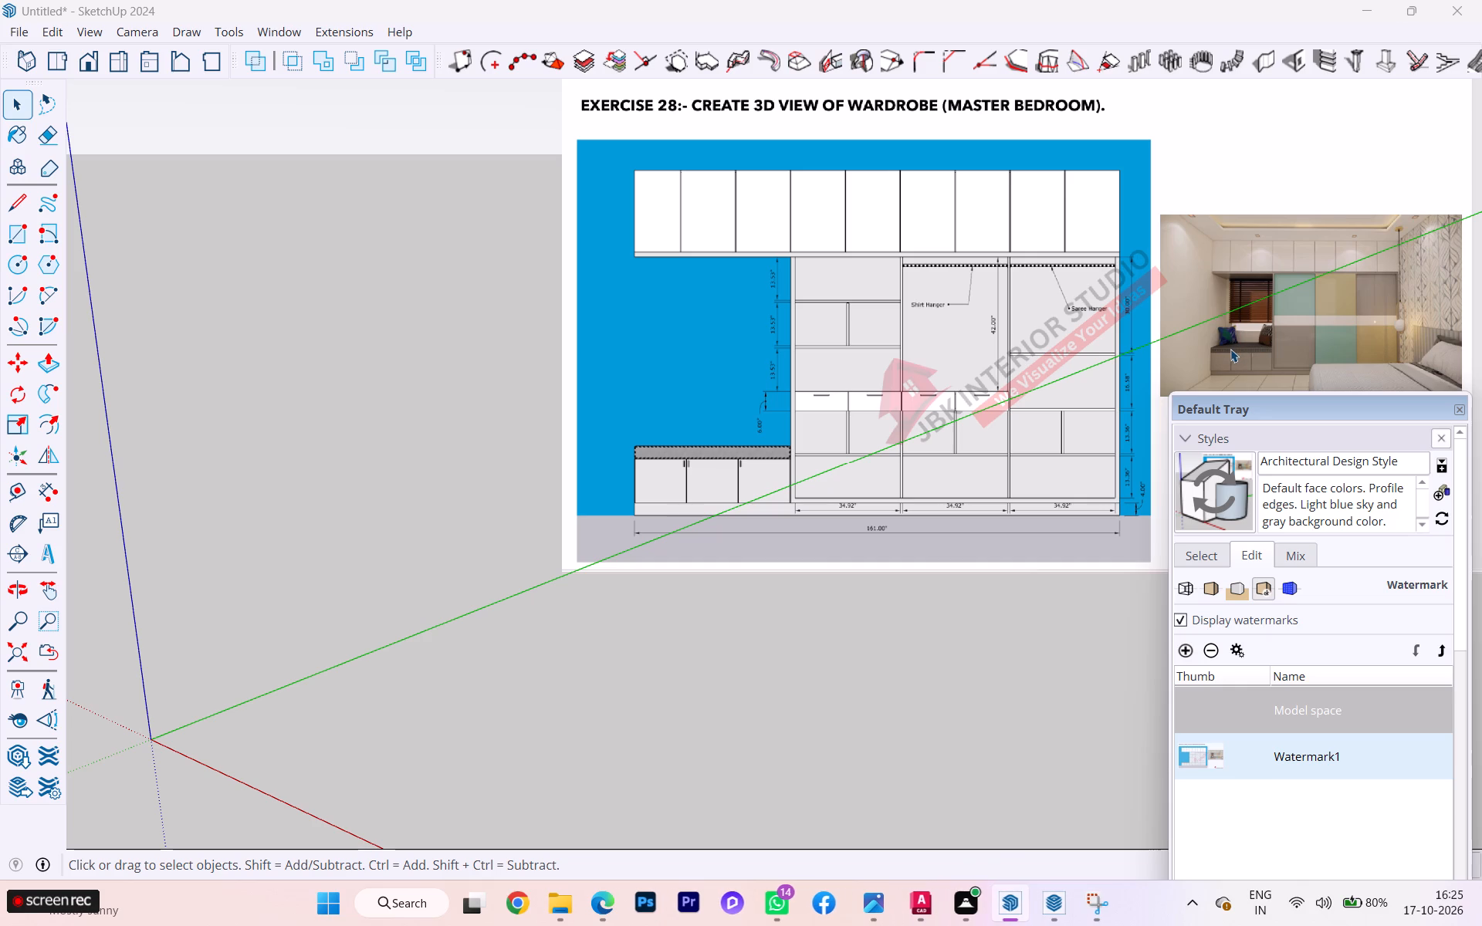
Switch to Microsoft Edge to consult the Exercise 28 wardrobe elevation and its dimensions.
key("alt+Tab")
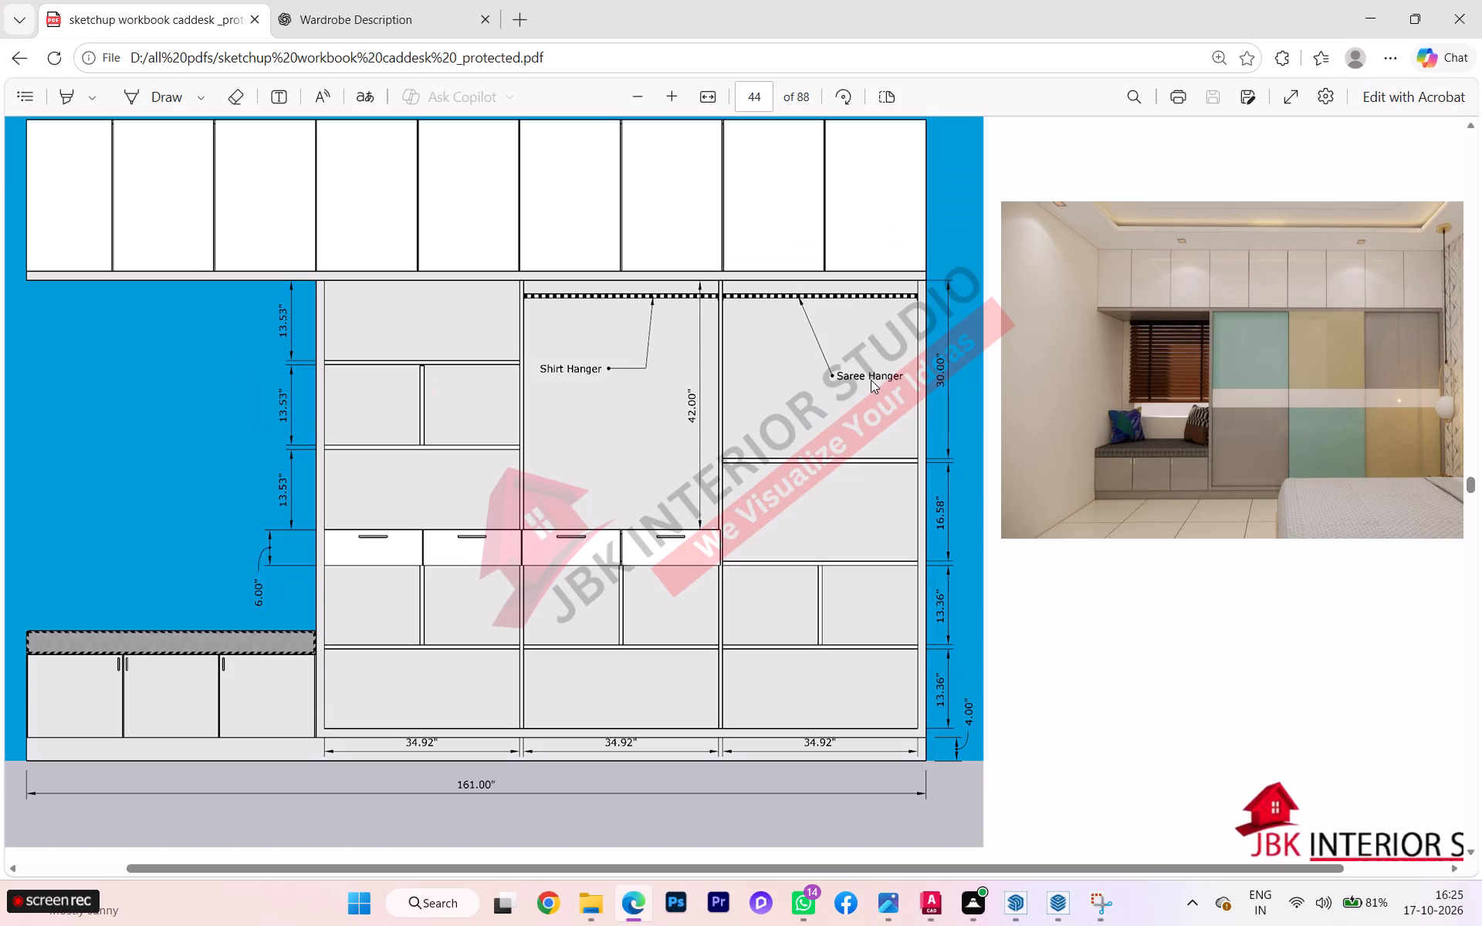
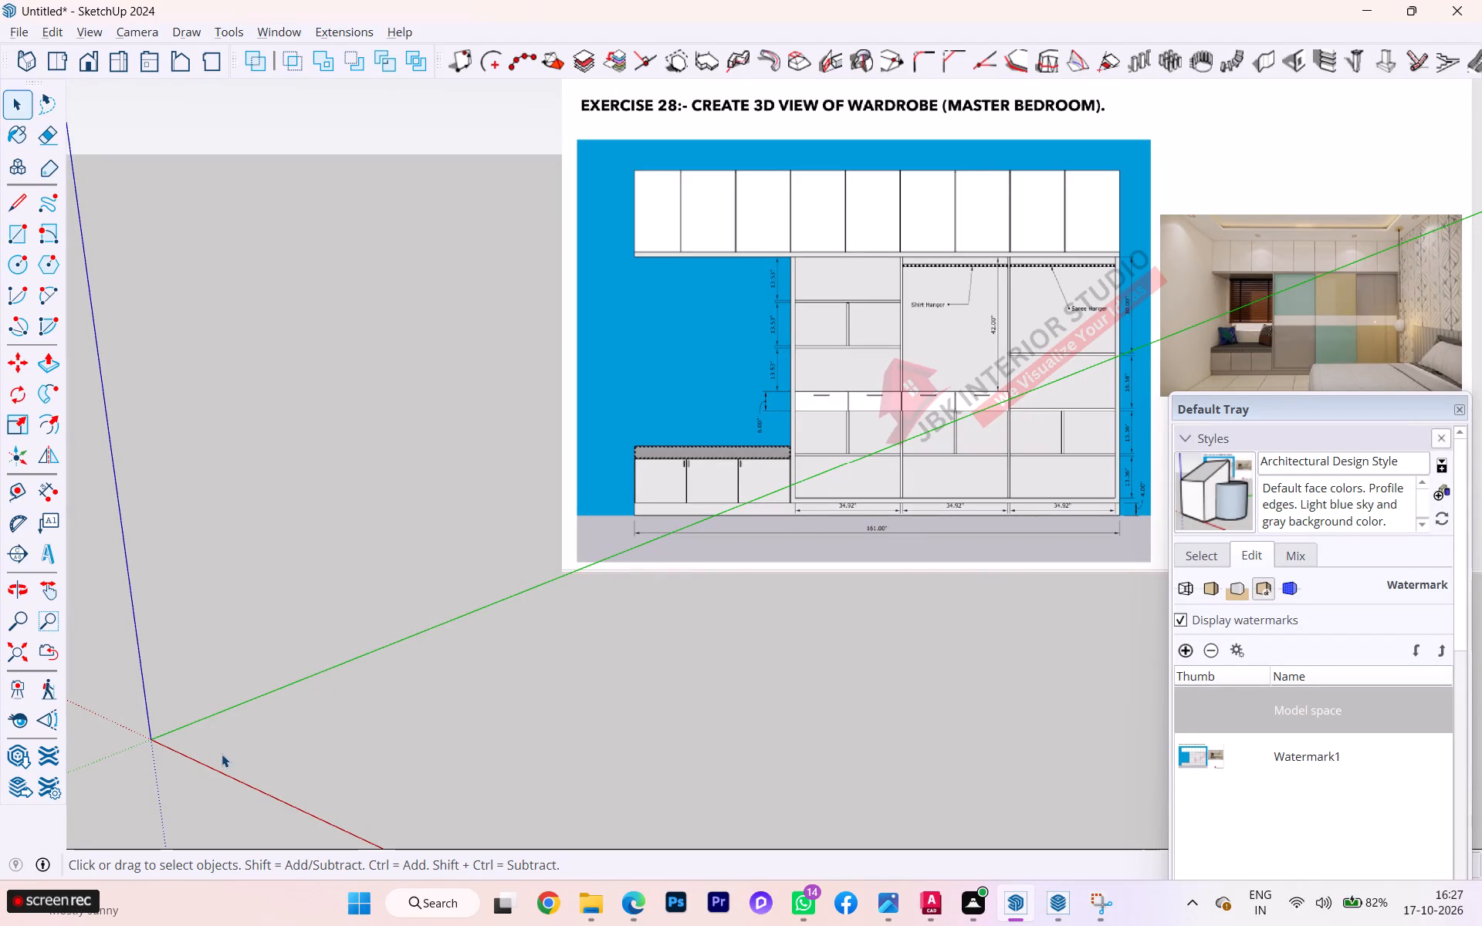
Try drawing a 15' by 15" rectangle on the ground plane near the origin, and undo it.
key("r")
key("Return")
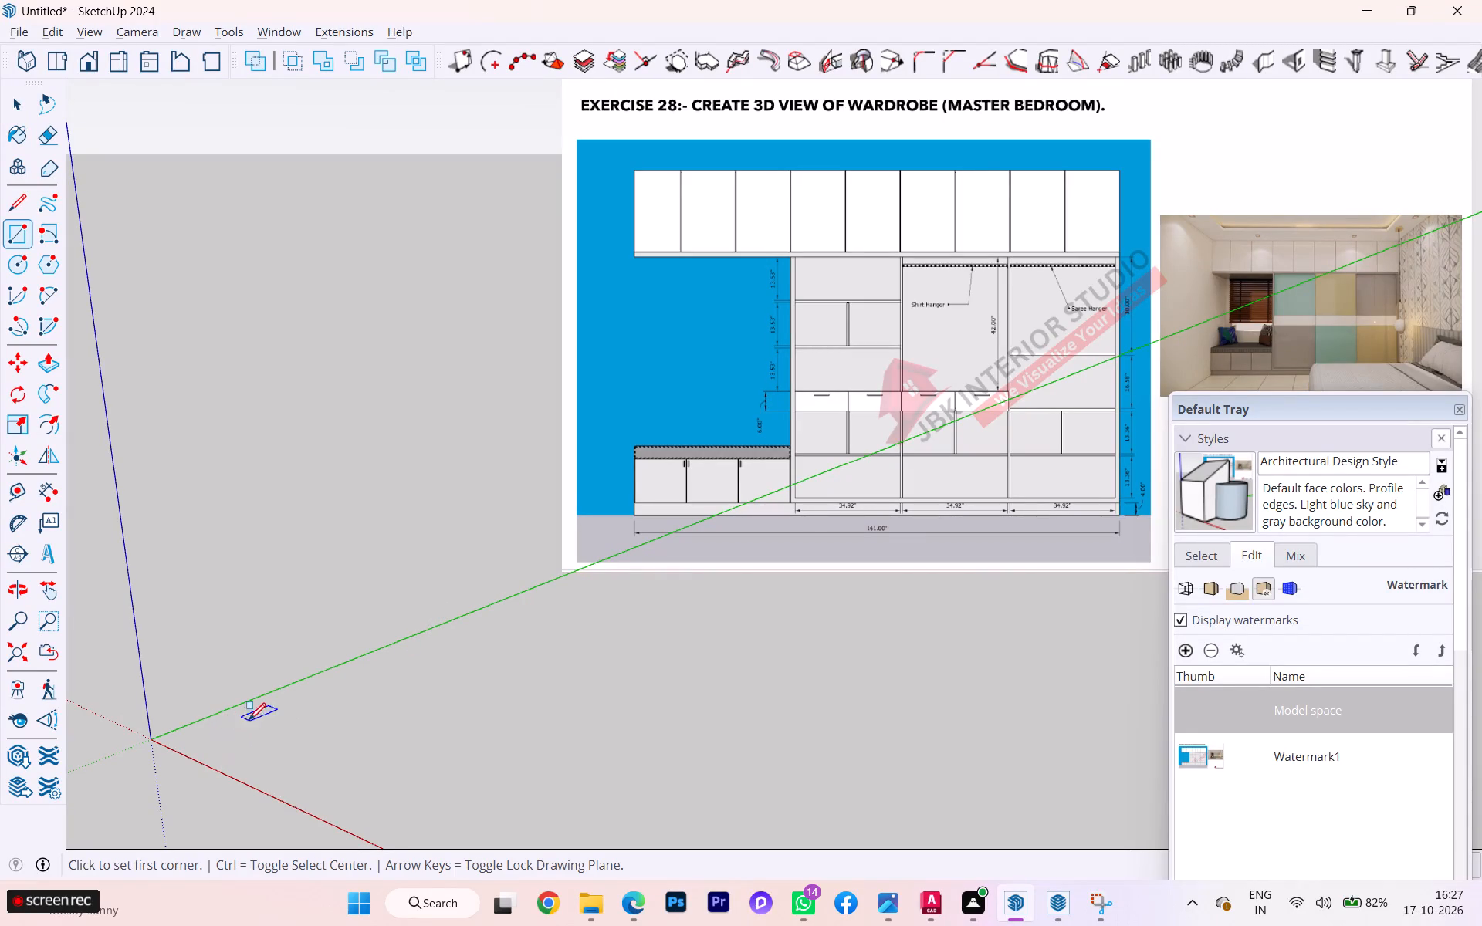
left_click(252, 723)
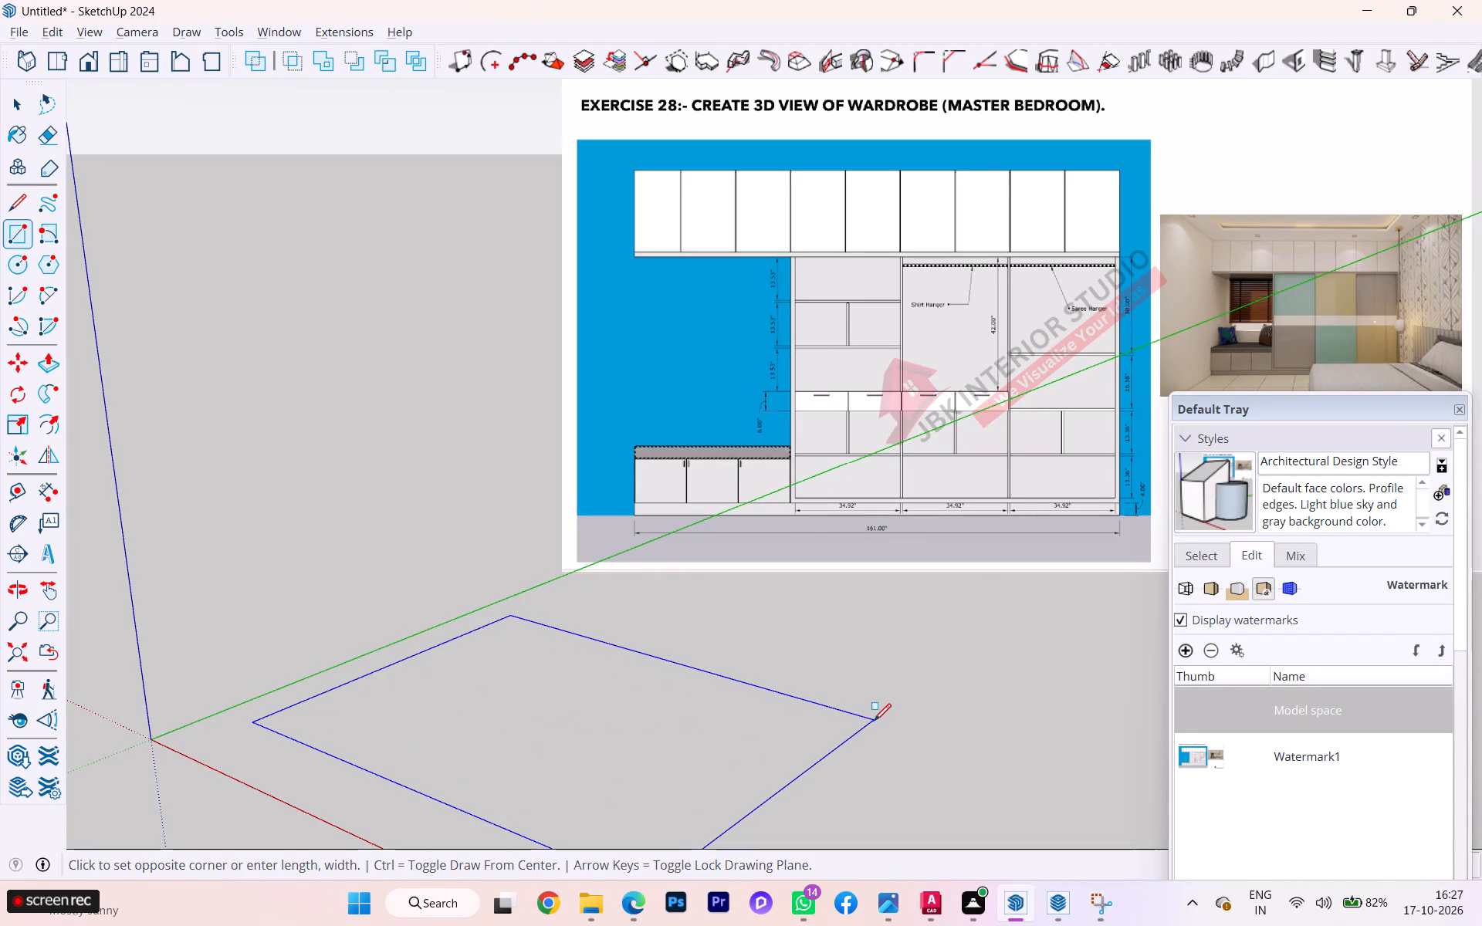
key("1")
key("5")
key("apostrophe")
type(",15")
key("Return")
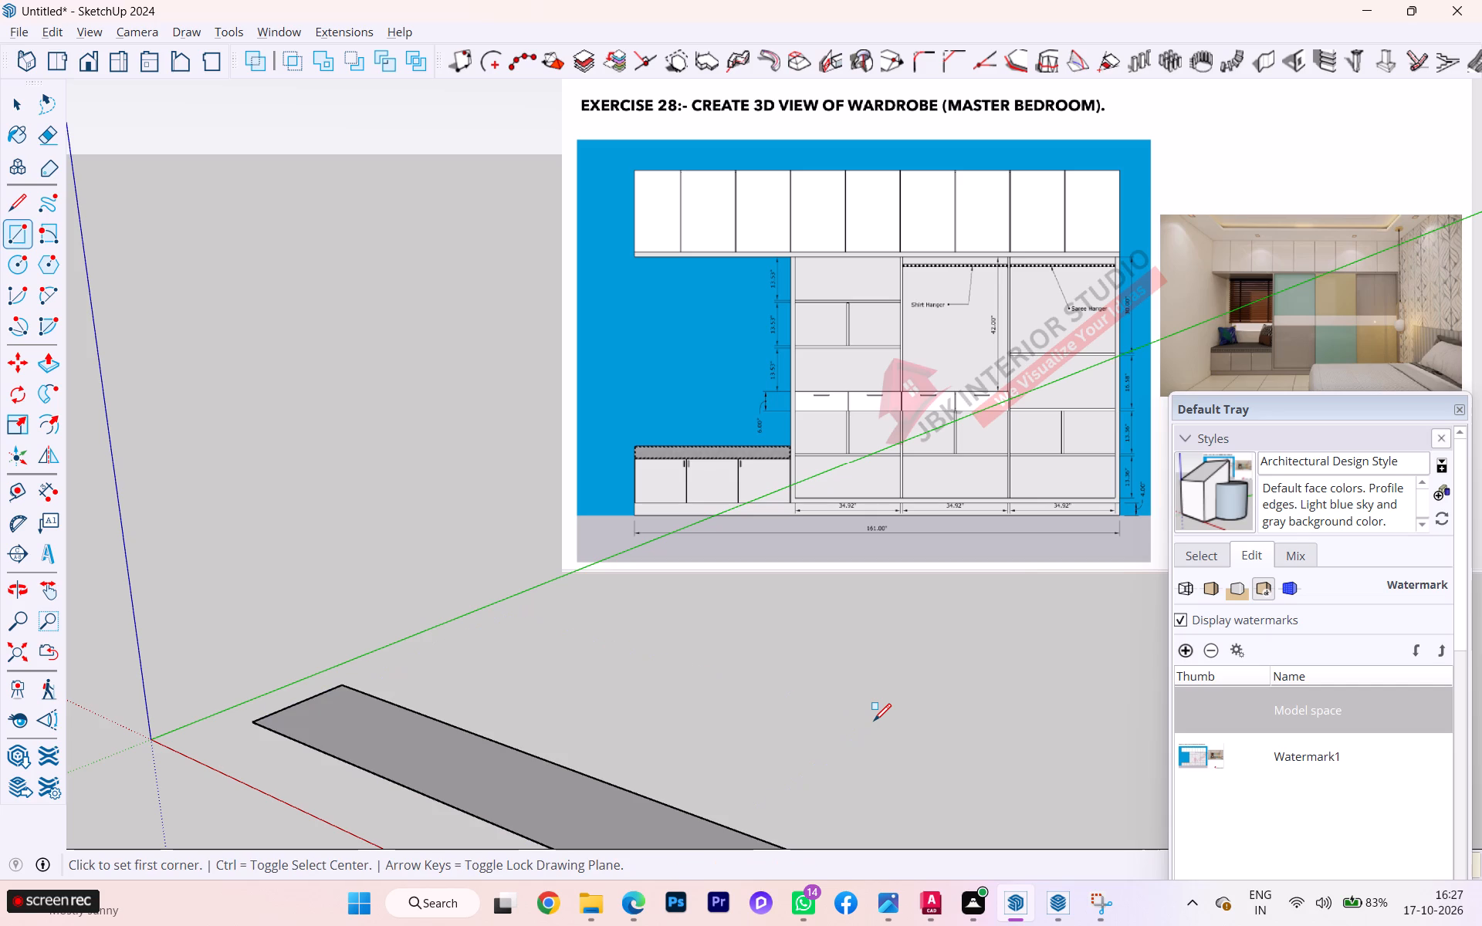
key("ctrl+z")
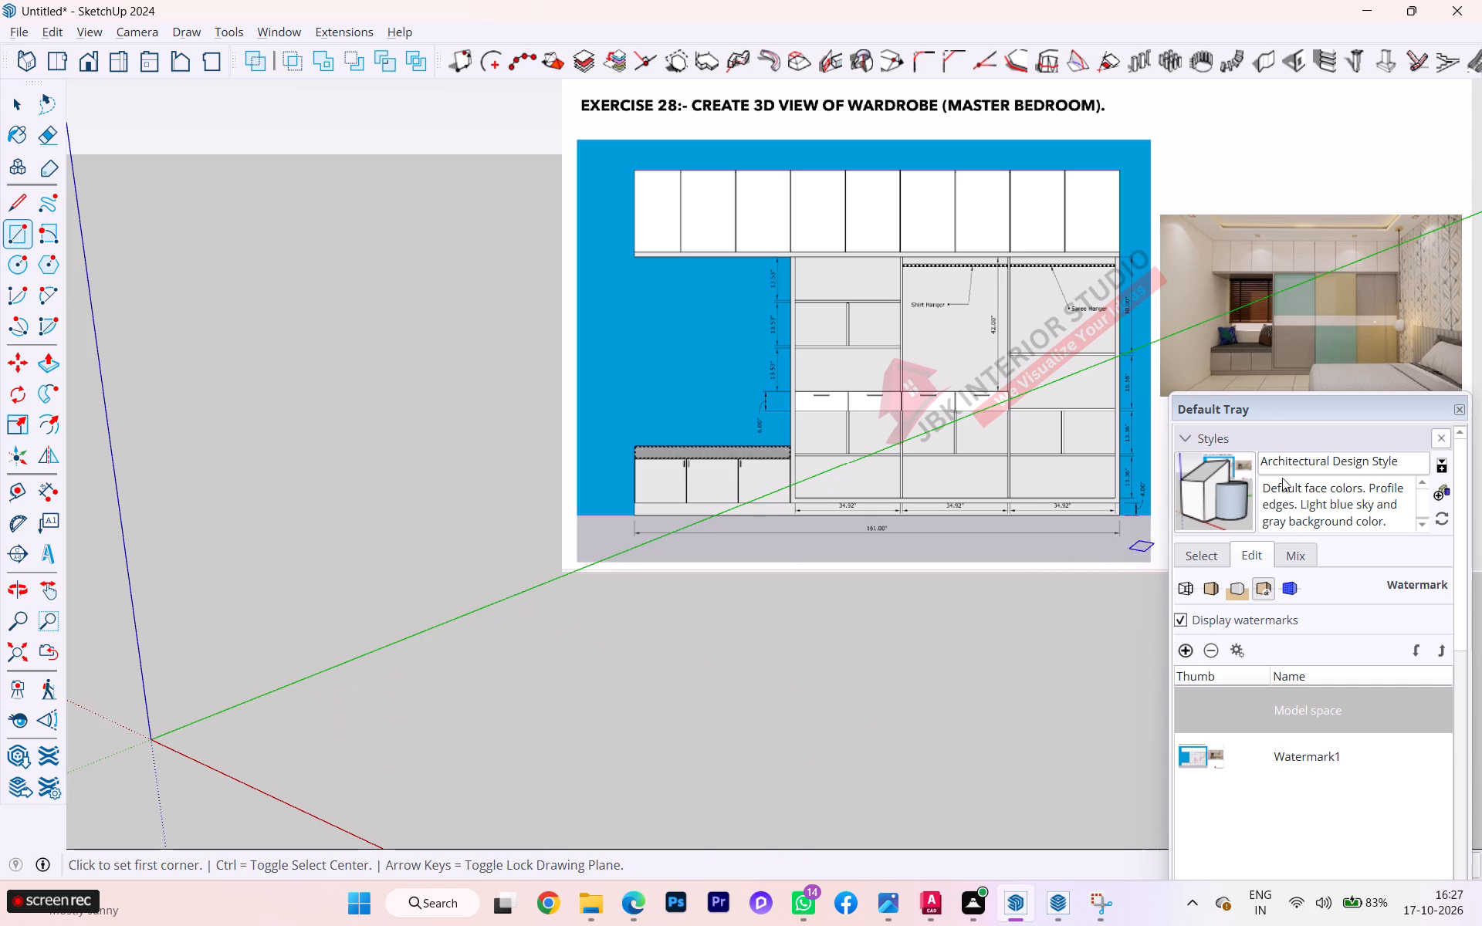
Move the Default Tray upward so that it uncovers the dimensions read-out.
left_click_drag(1309, 398, 1307, 83)
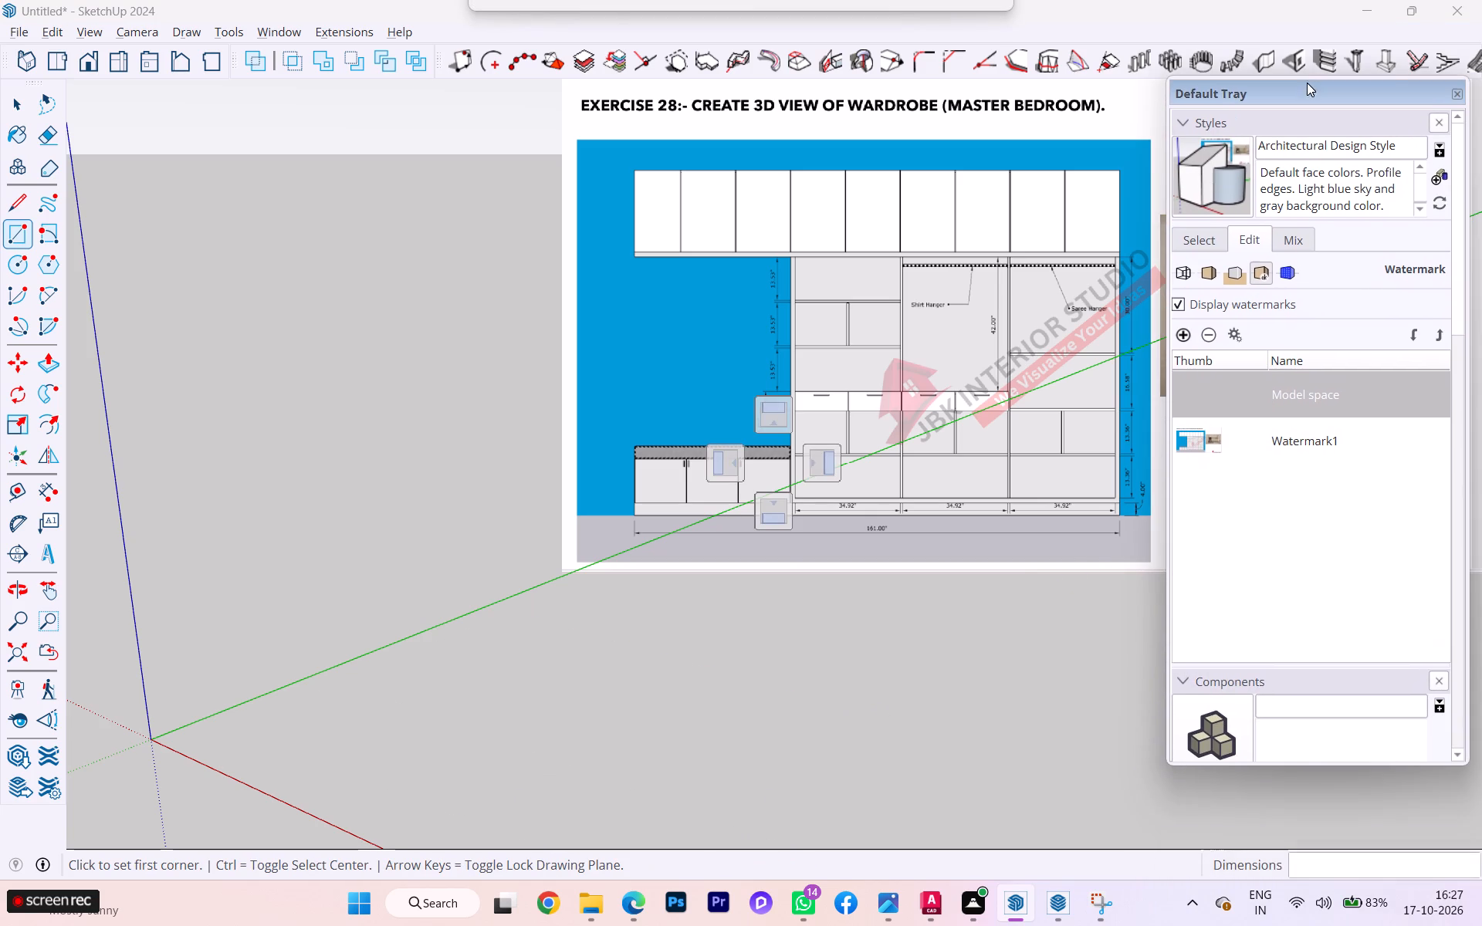
left_click_drag(1307, 83, 1307, 78)
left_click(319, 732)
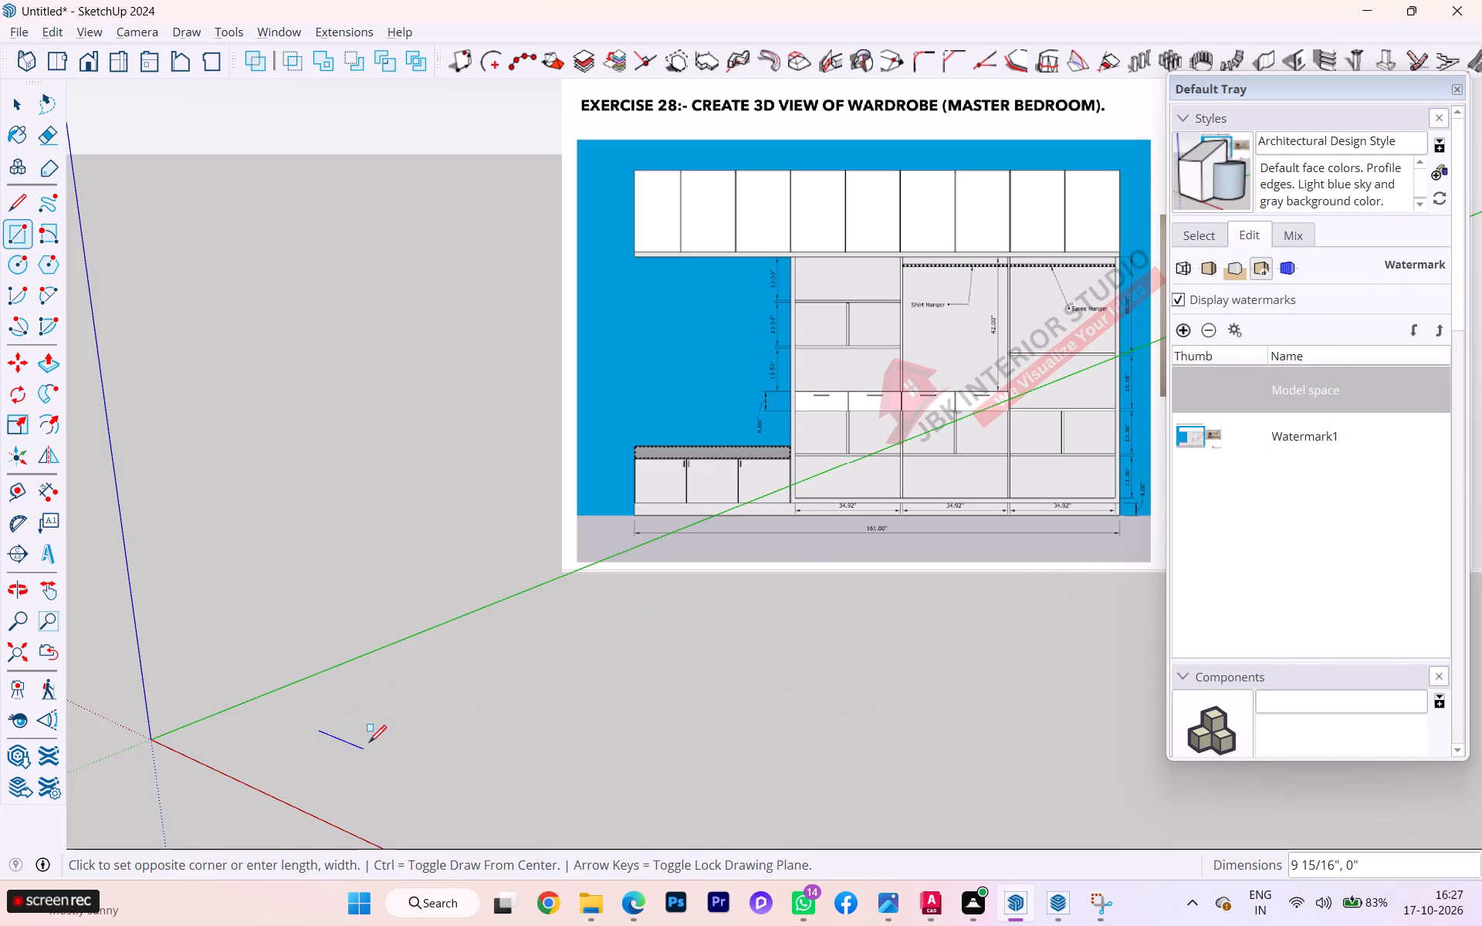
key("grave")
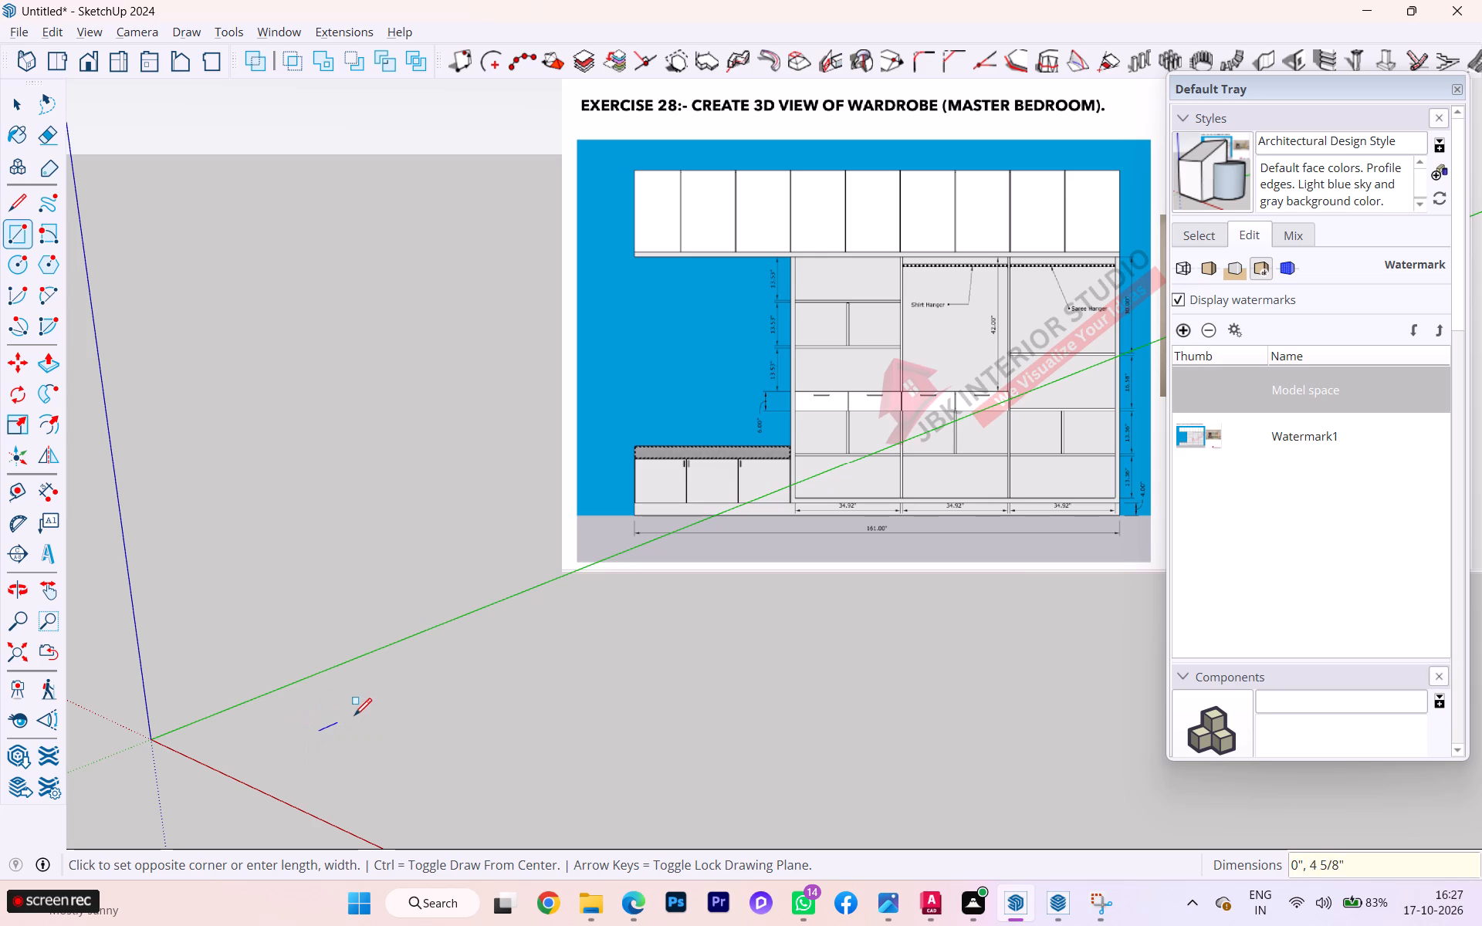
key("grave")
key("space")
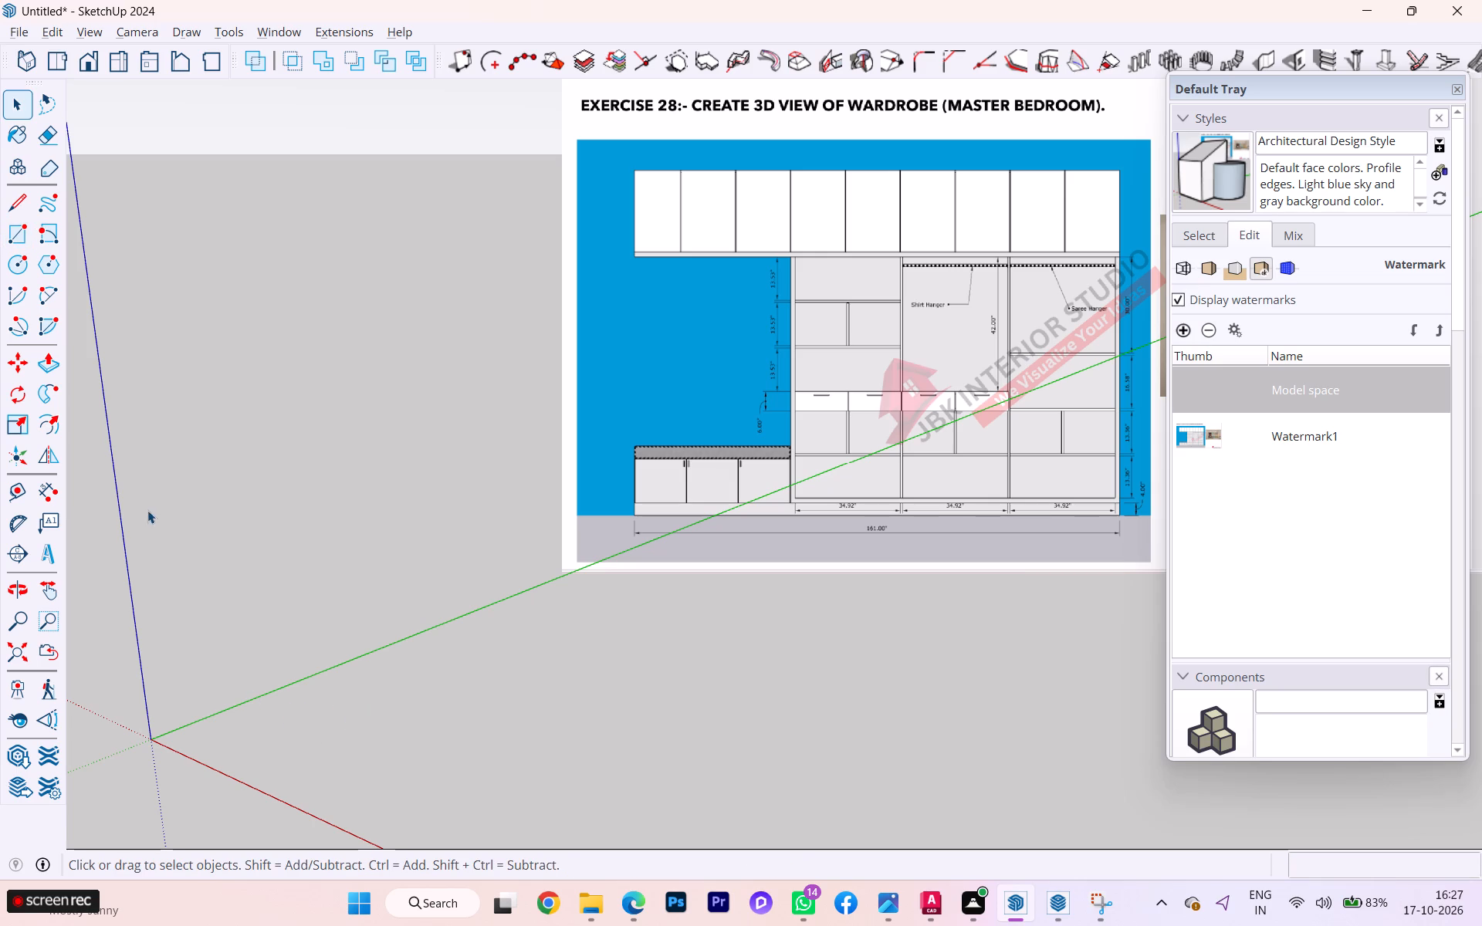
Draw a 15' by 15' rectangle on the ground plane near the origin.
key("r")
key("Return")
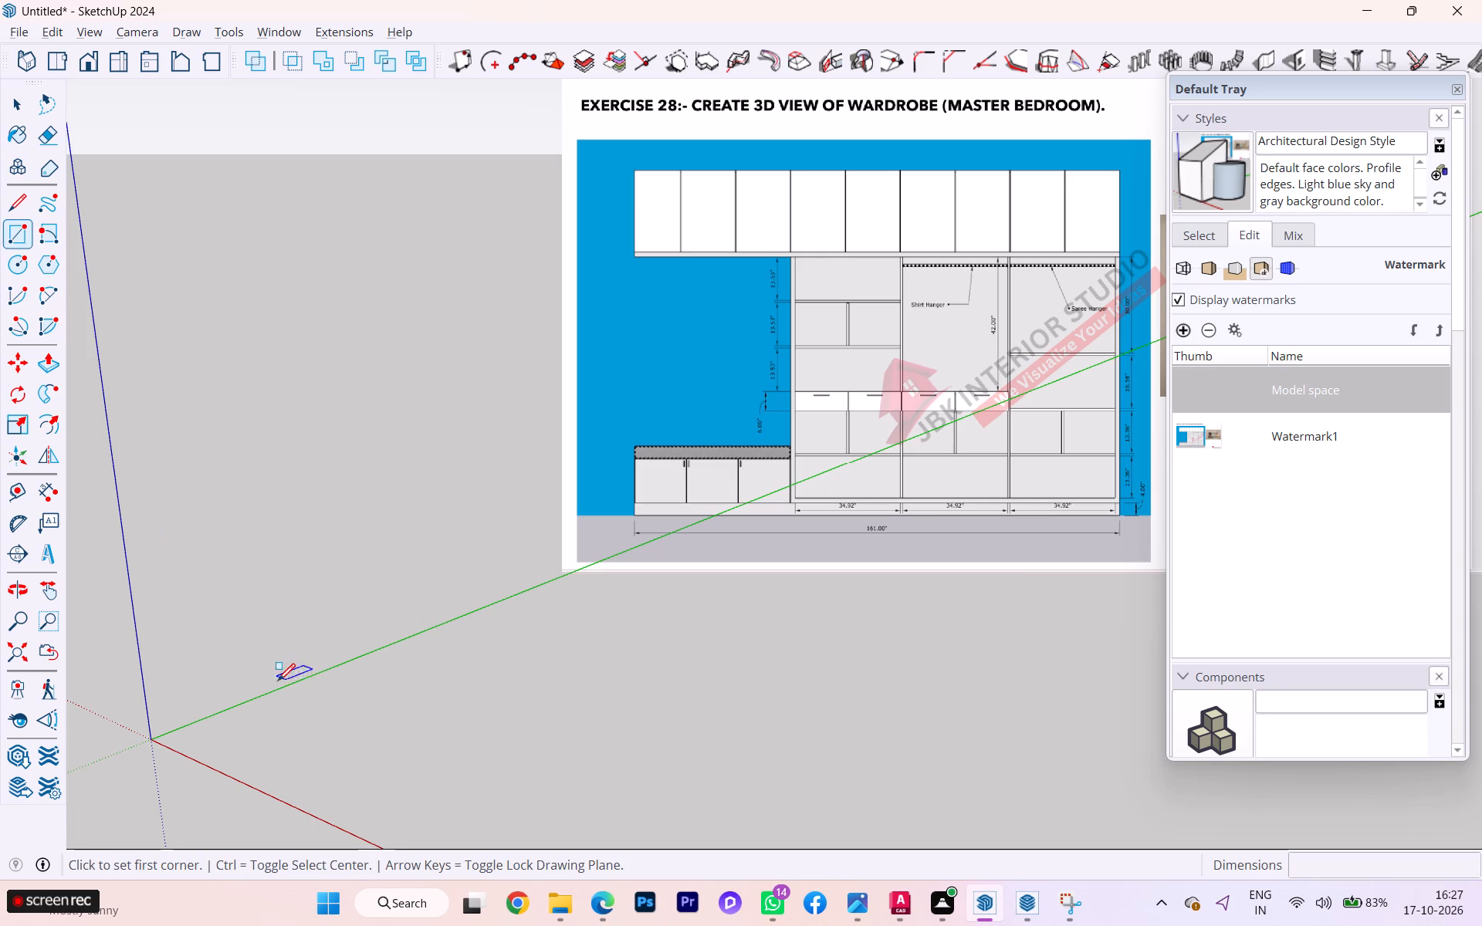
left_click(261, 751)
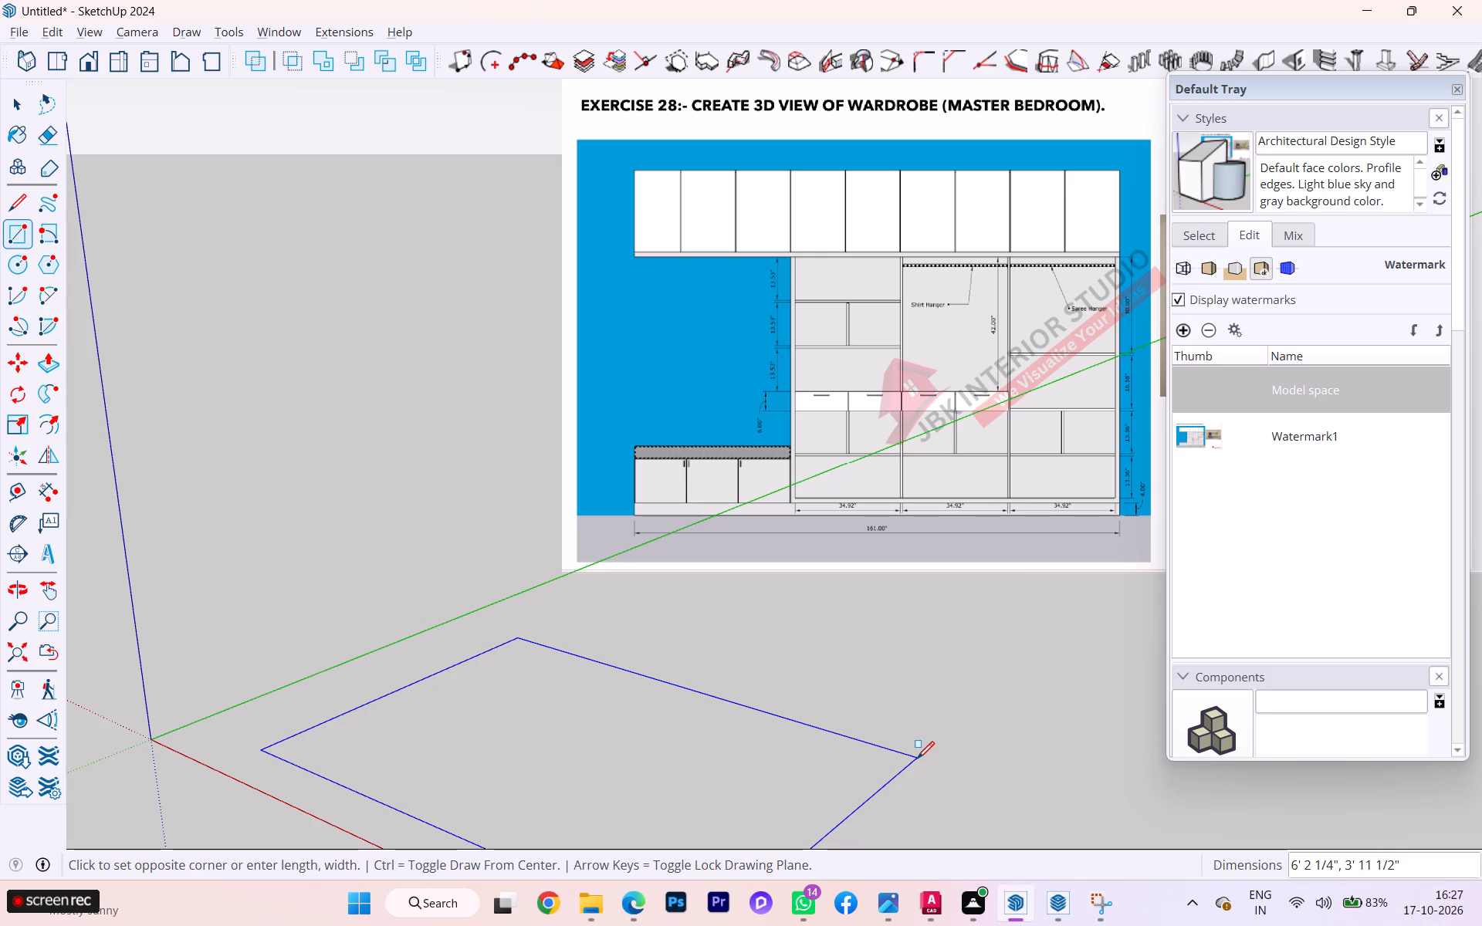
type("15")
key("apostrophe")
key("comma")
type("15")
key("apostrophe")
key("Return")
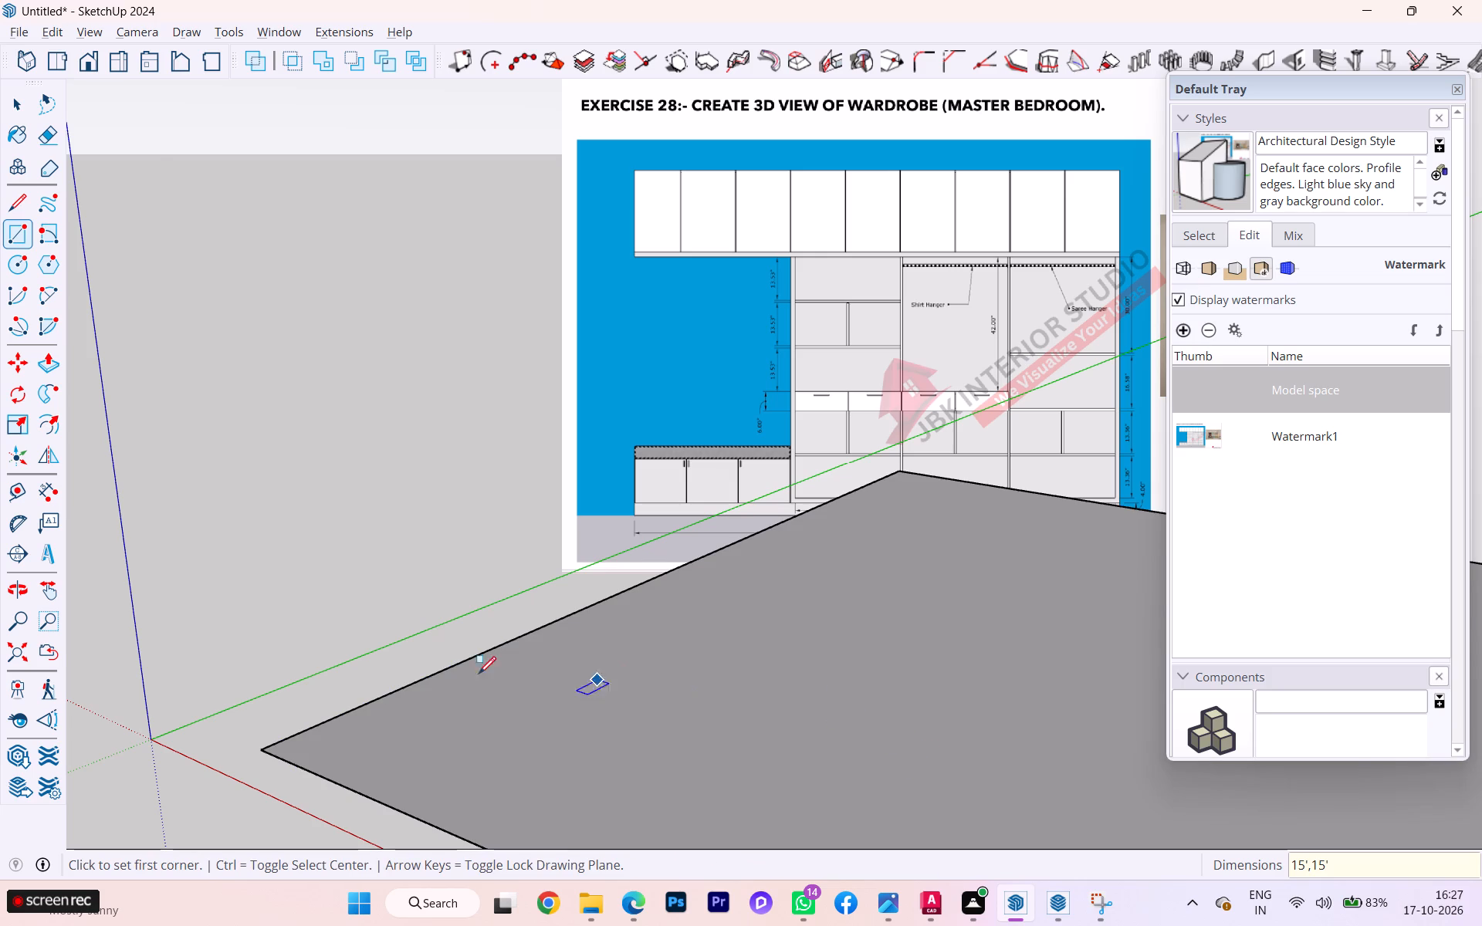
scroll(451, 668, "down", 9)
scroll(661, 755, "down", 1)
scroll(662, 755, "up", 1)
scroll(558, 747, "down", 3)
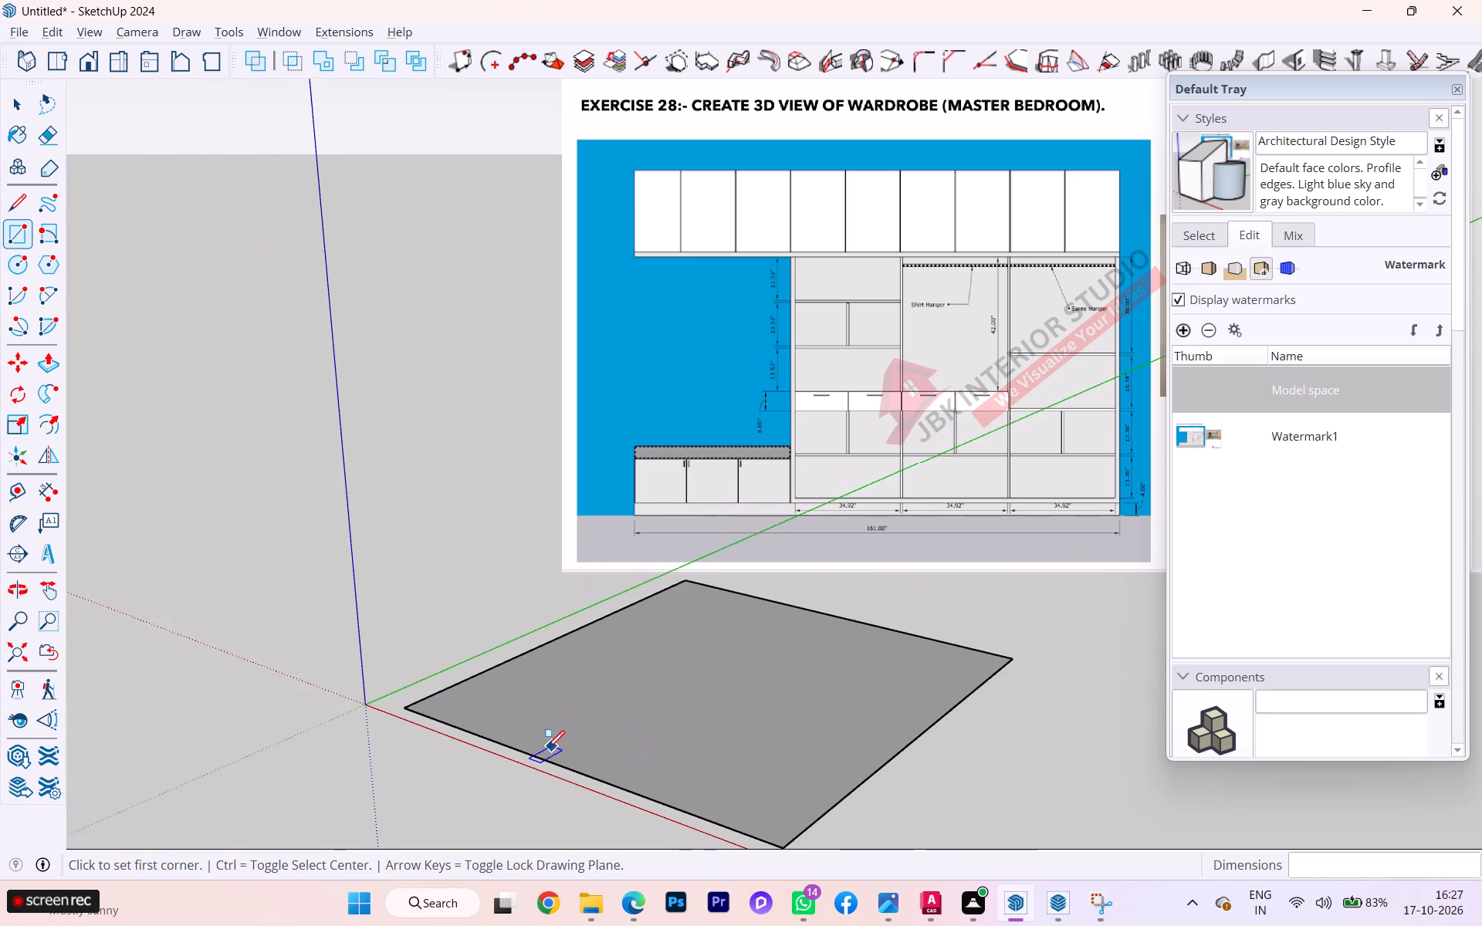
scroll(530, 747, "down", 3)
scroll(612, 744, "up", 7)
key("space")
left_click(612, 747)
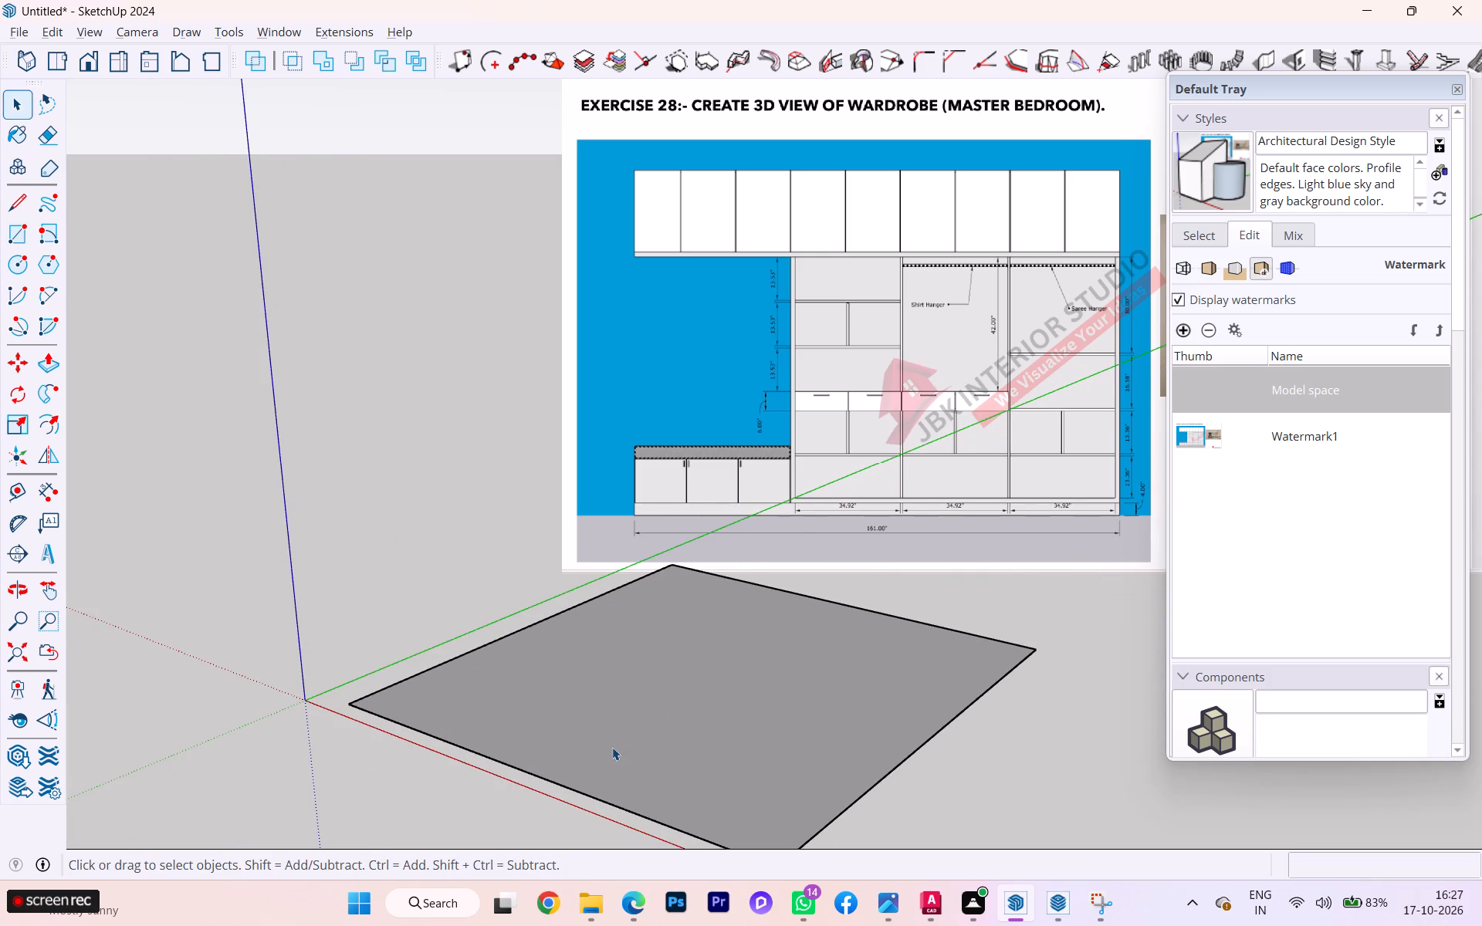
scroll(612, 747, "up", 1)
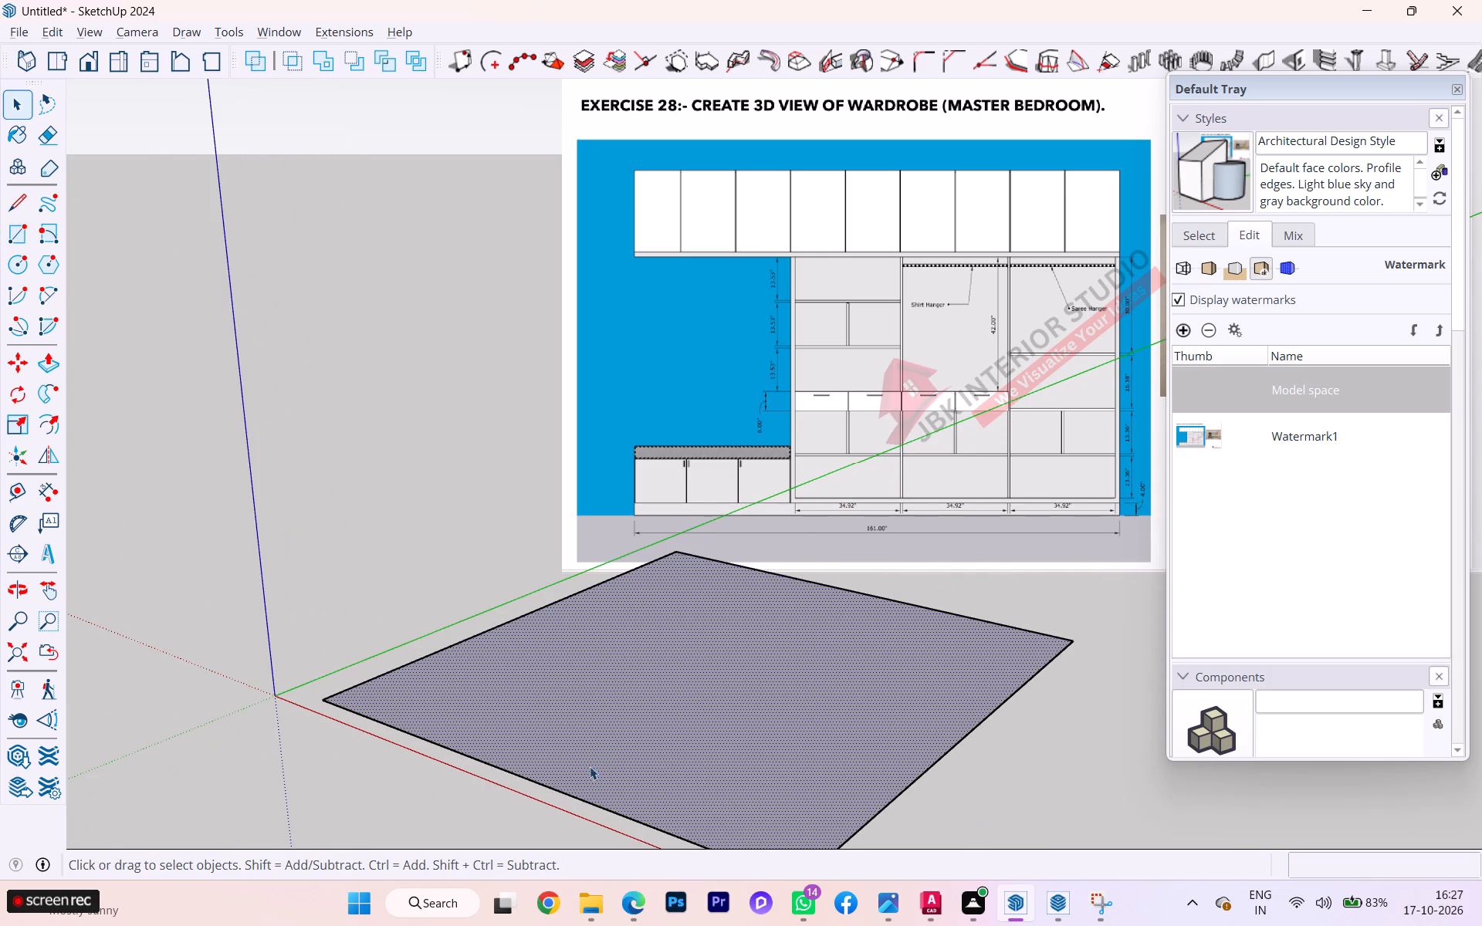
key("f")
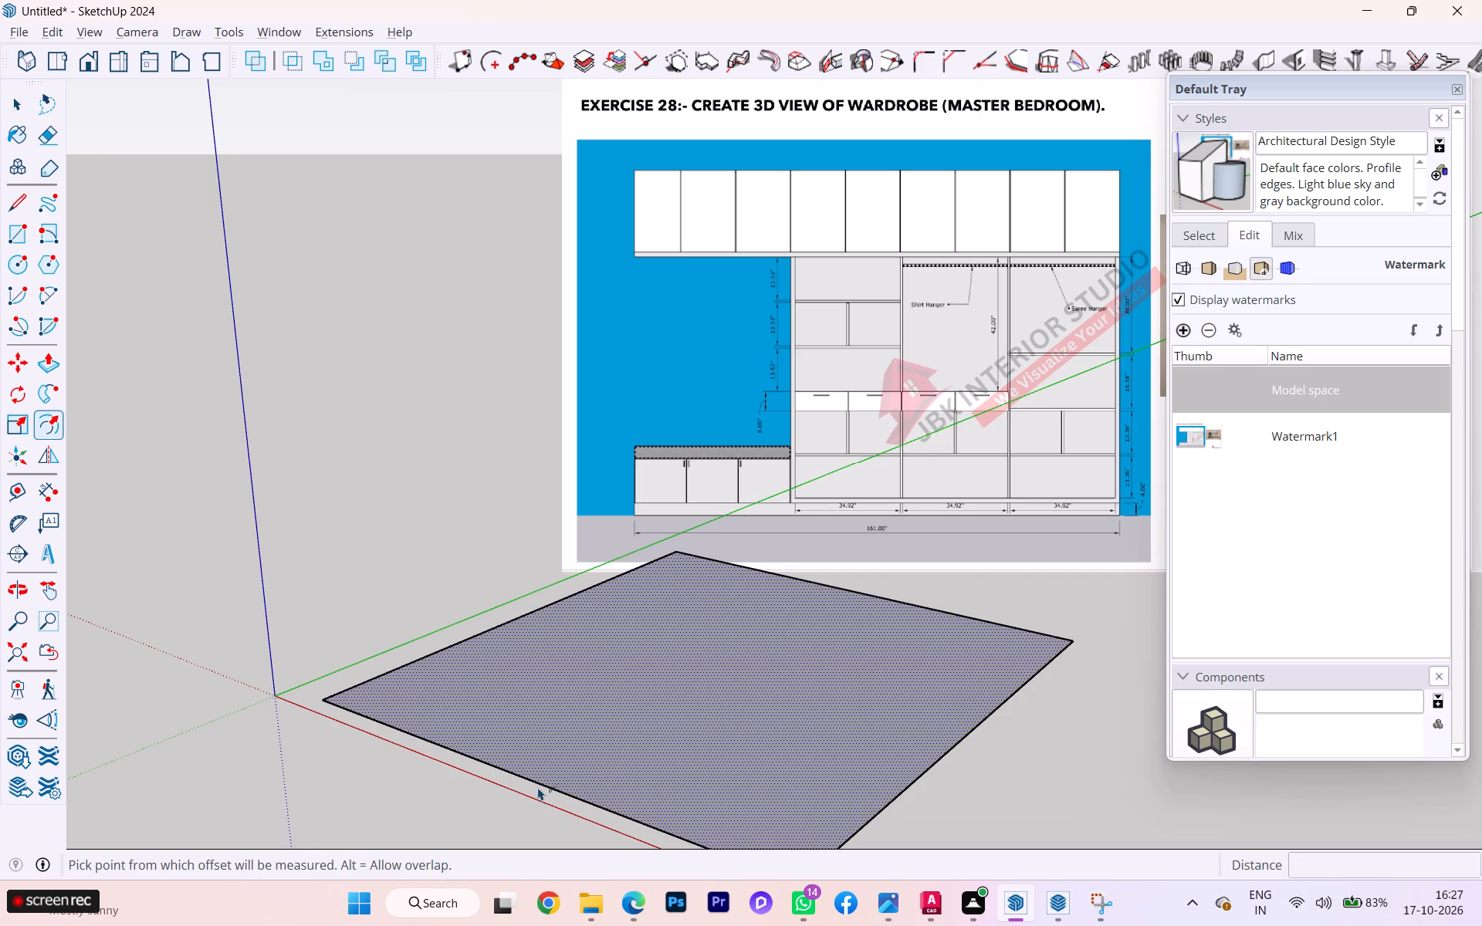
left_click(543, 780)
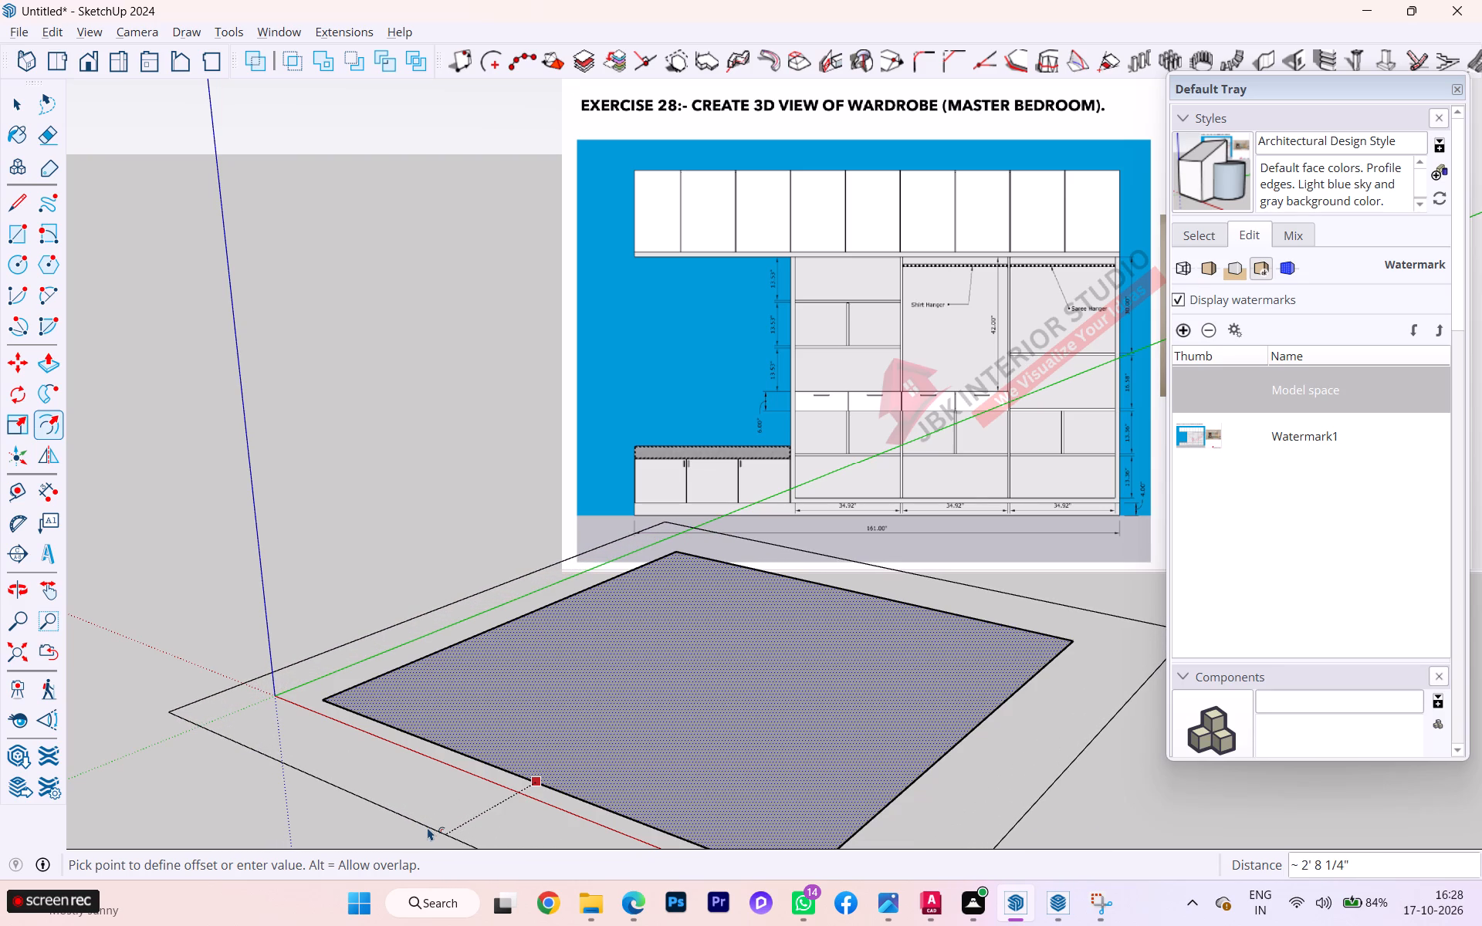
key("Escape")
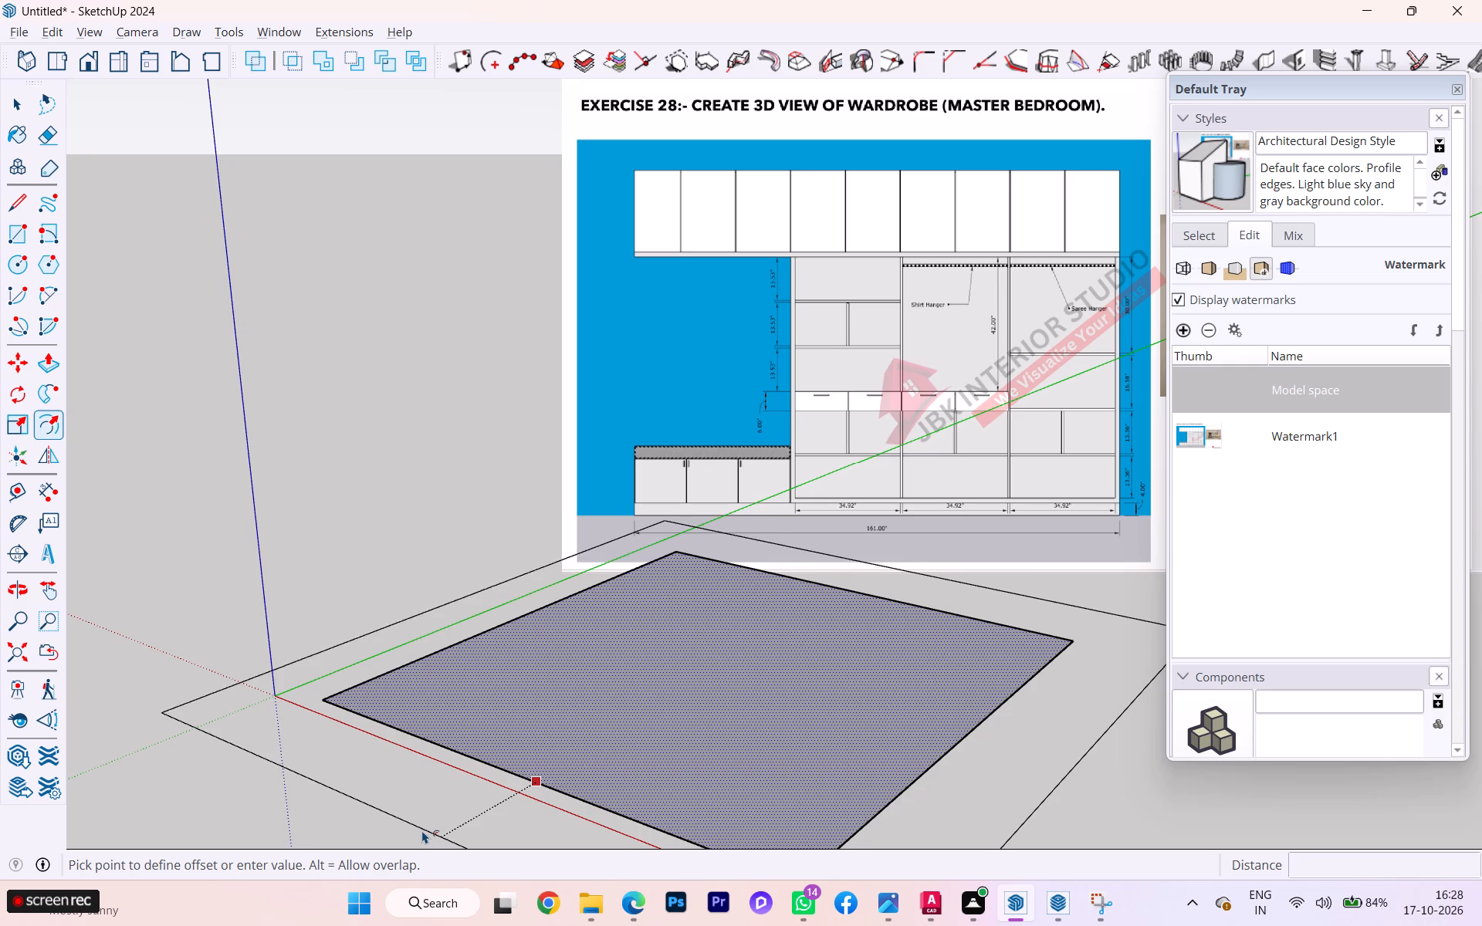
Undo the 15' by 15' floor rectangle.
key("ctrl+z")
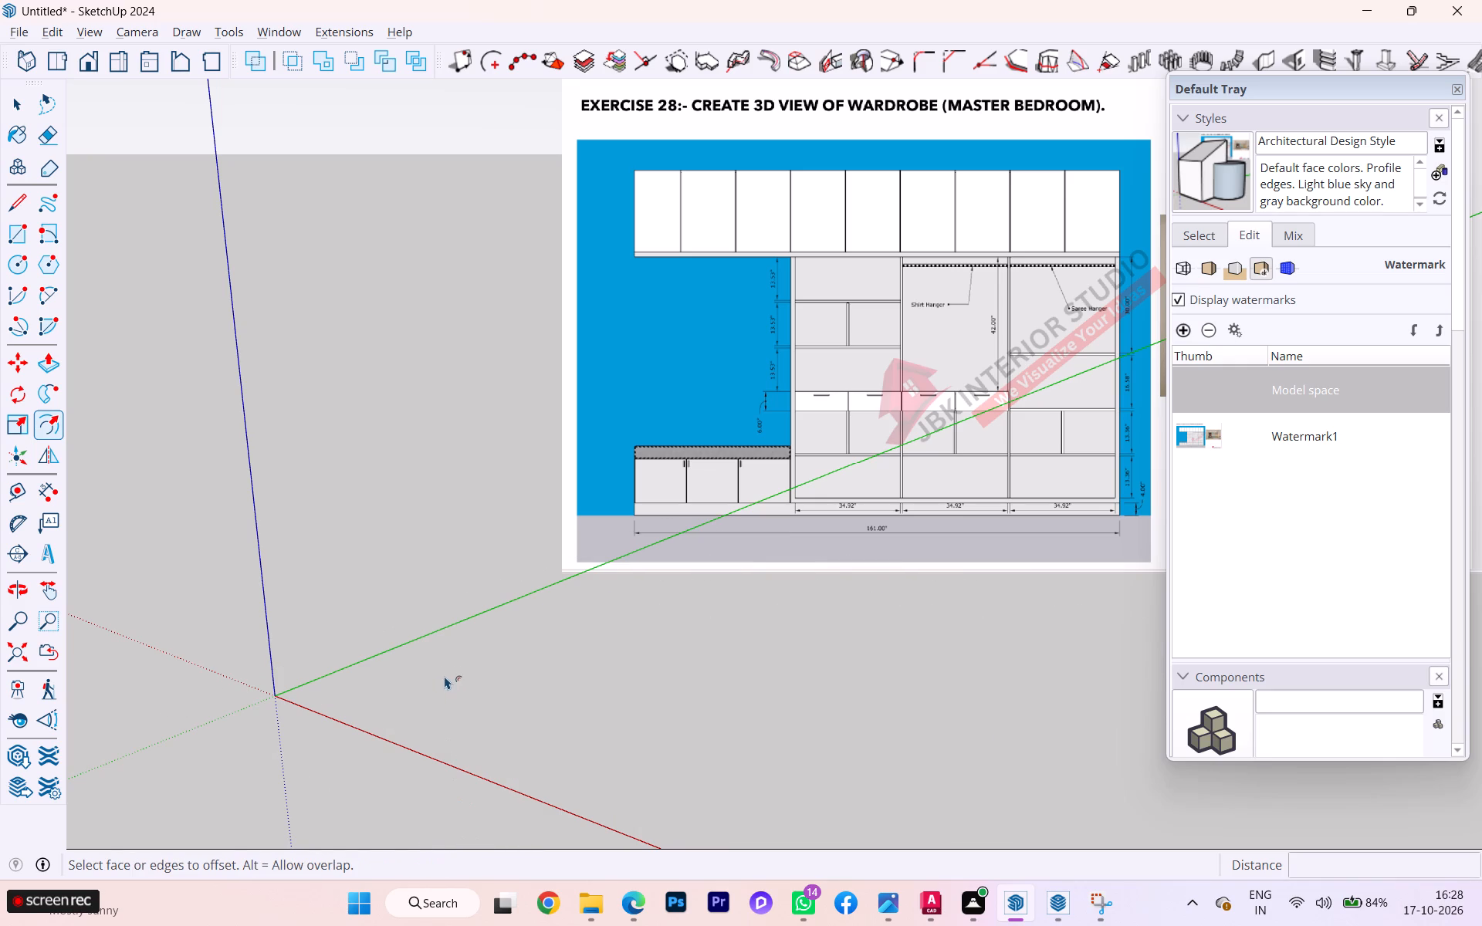
Draw a 20' by 20' floor rectangle on the ground plane near the origin.
key("r")
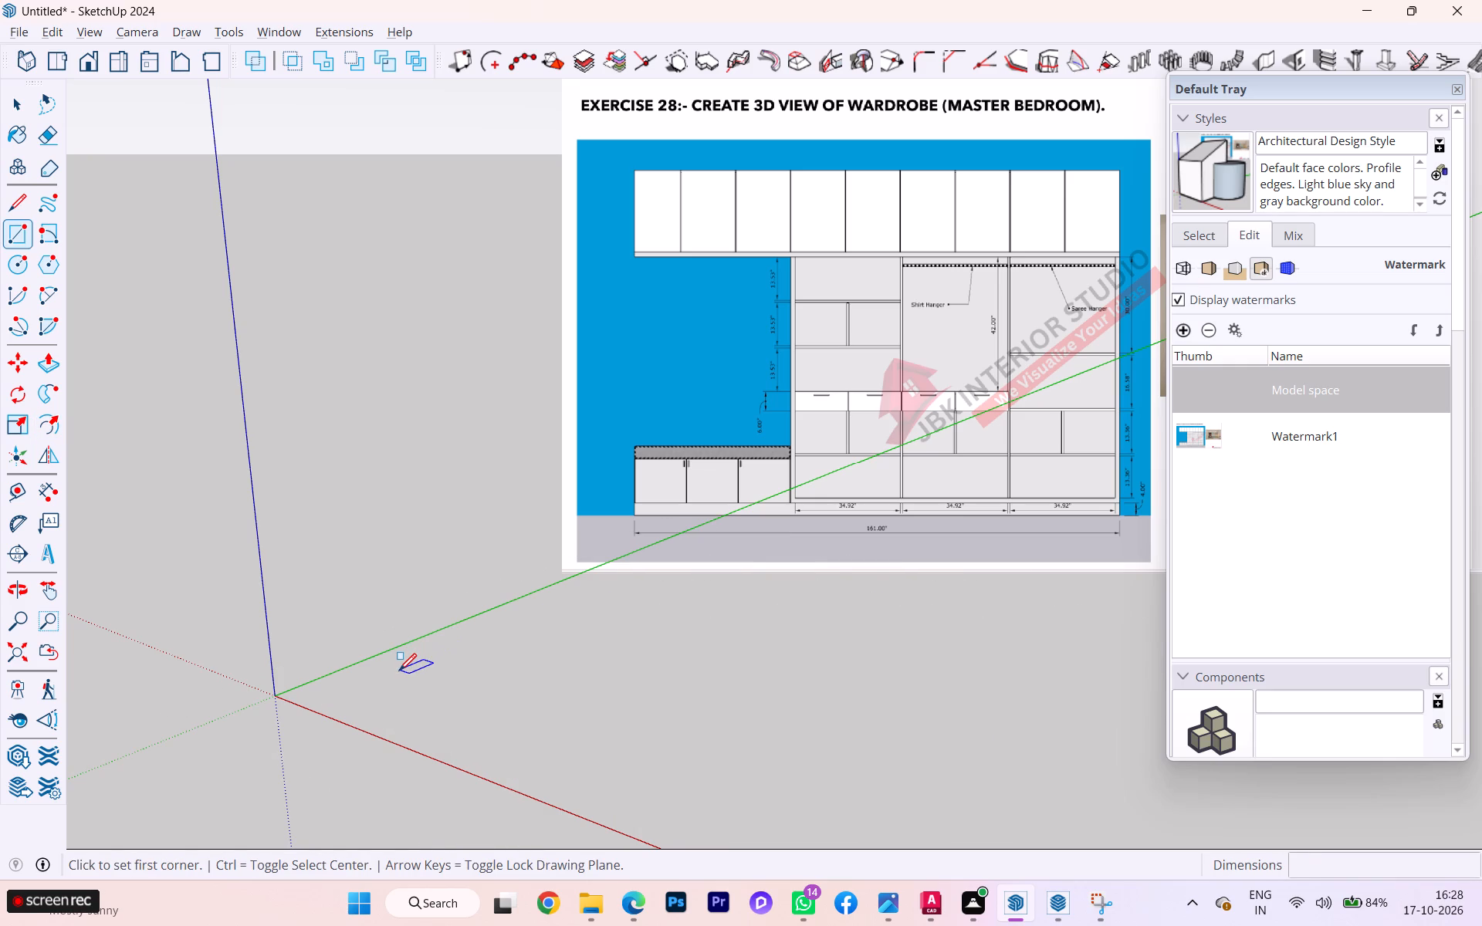
left_click(399, 671)
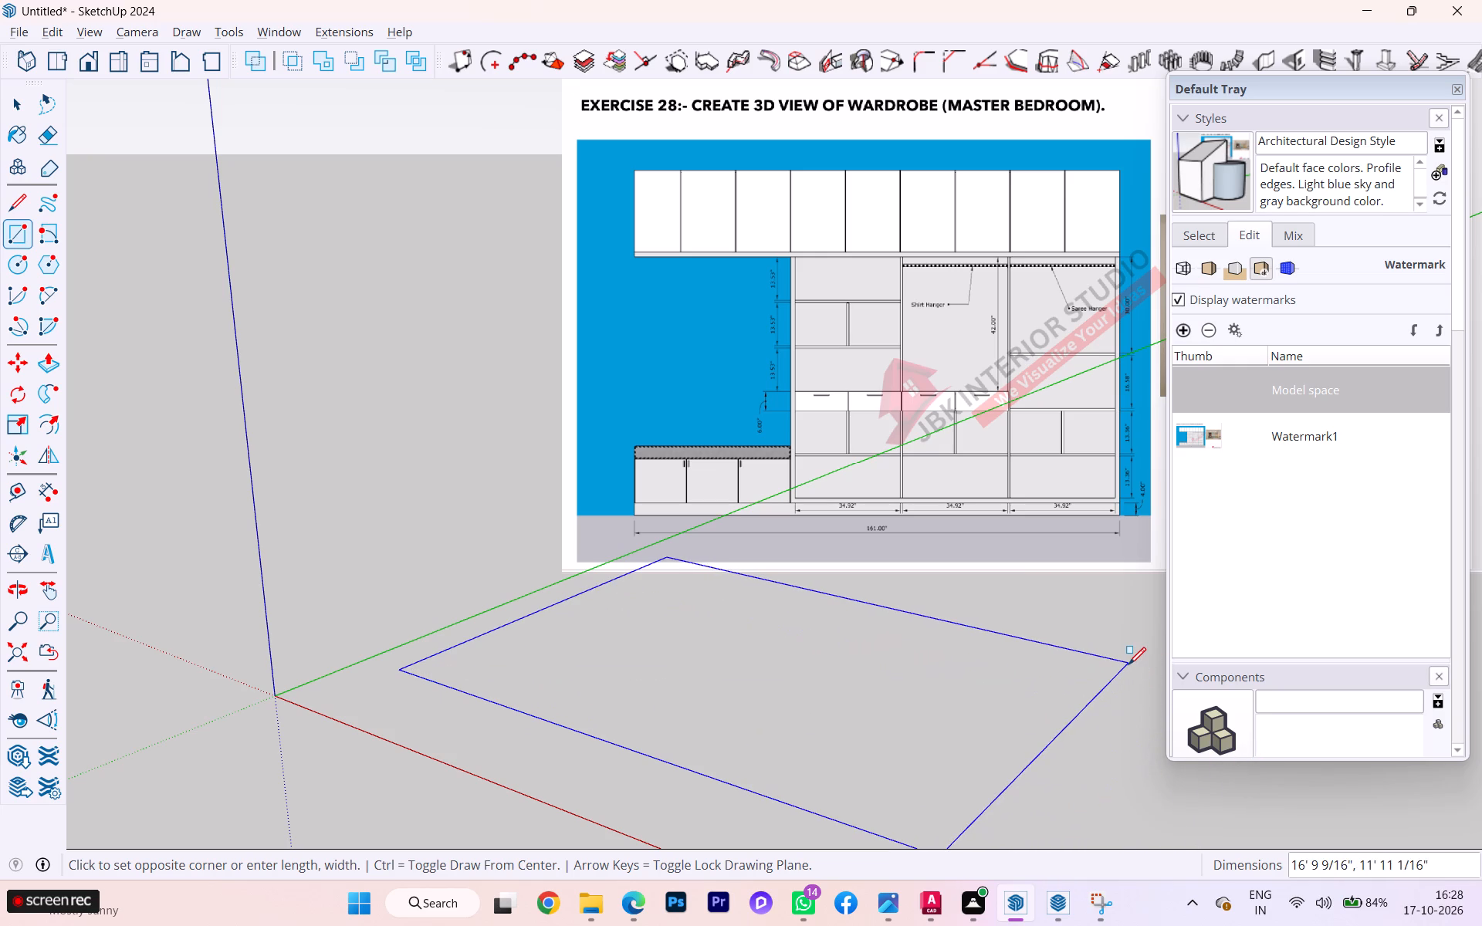
type("20'")
key("comma")
type("20'")
key("Return")
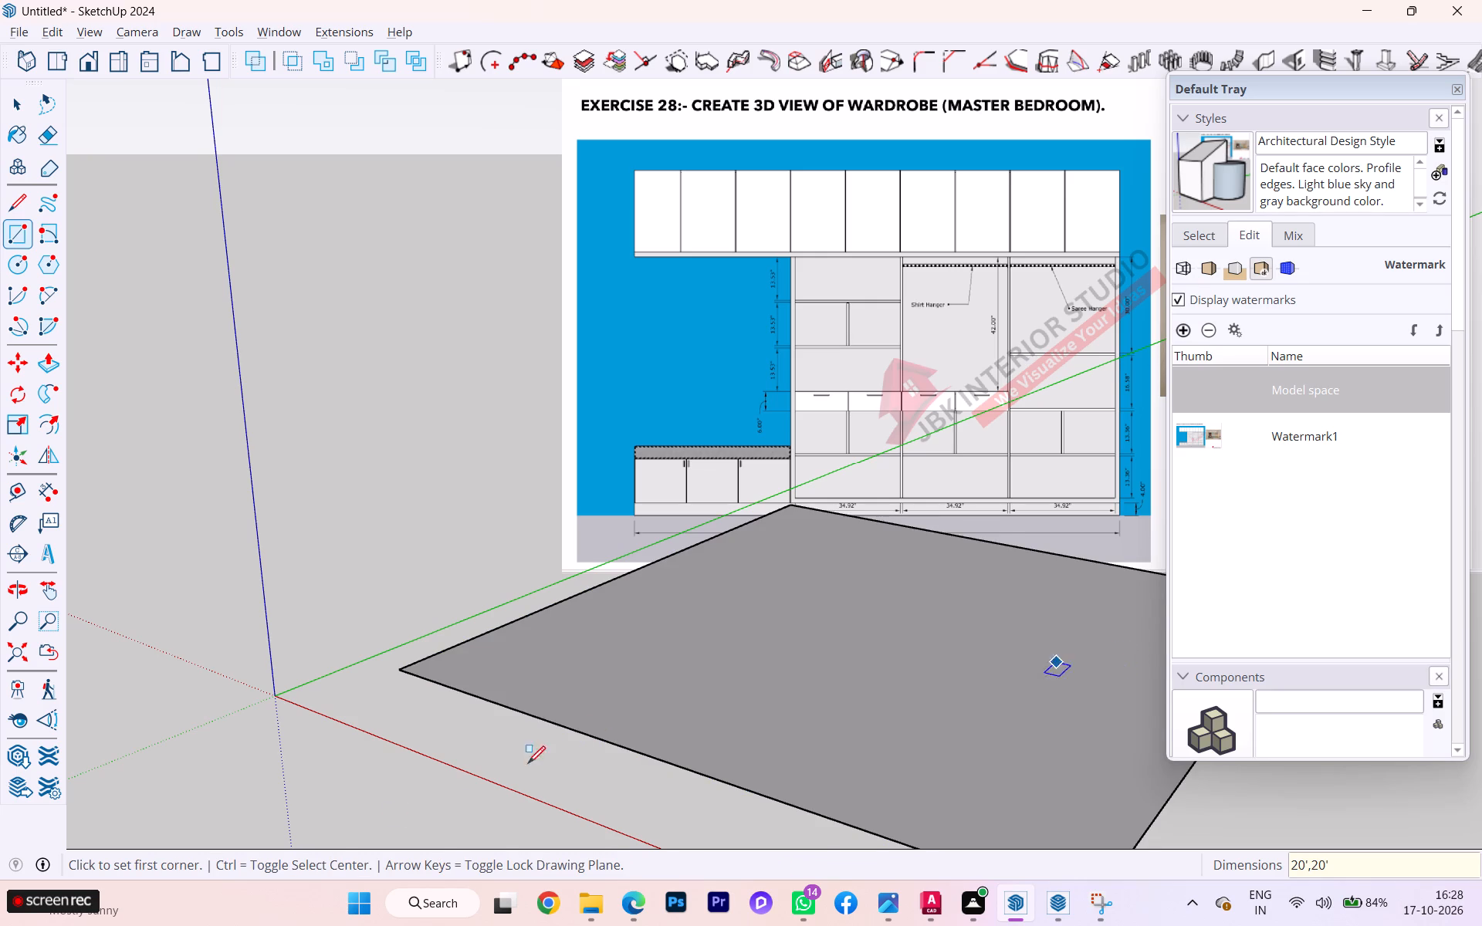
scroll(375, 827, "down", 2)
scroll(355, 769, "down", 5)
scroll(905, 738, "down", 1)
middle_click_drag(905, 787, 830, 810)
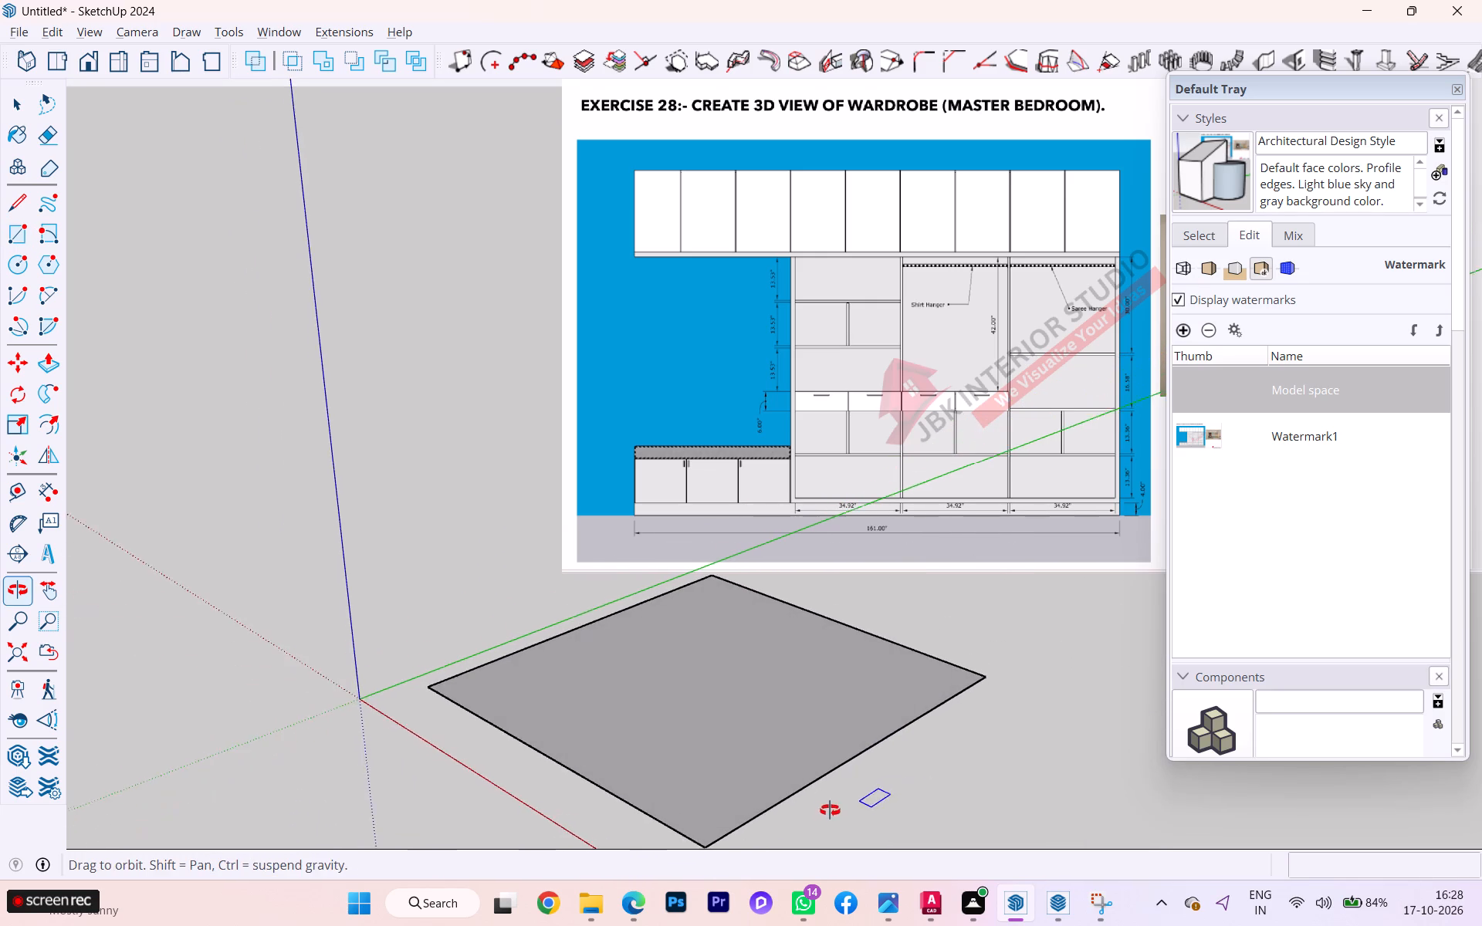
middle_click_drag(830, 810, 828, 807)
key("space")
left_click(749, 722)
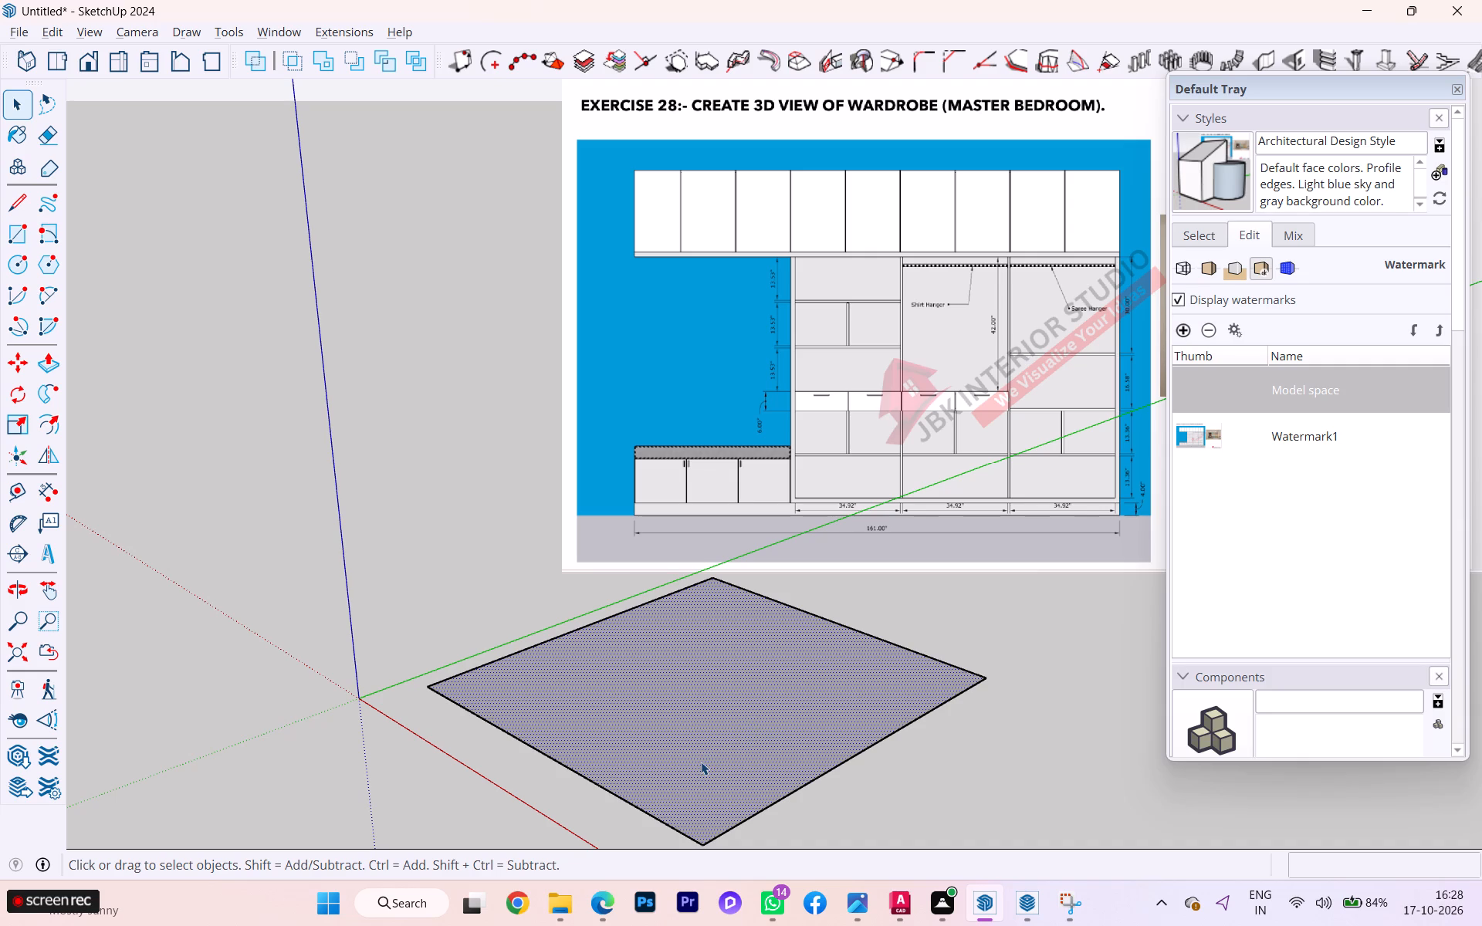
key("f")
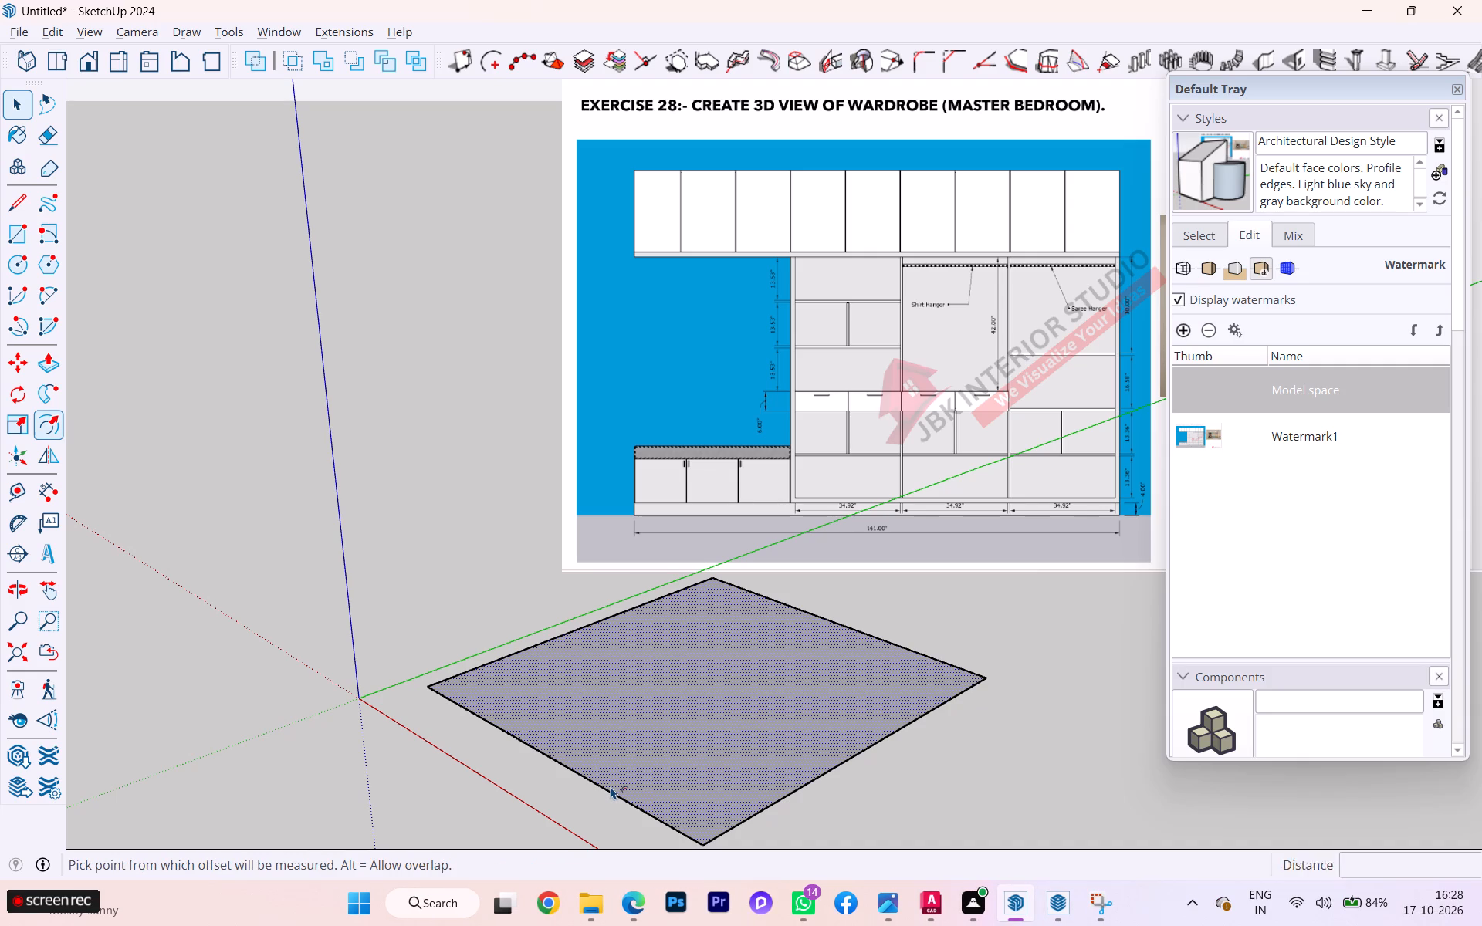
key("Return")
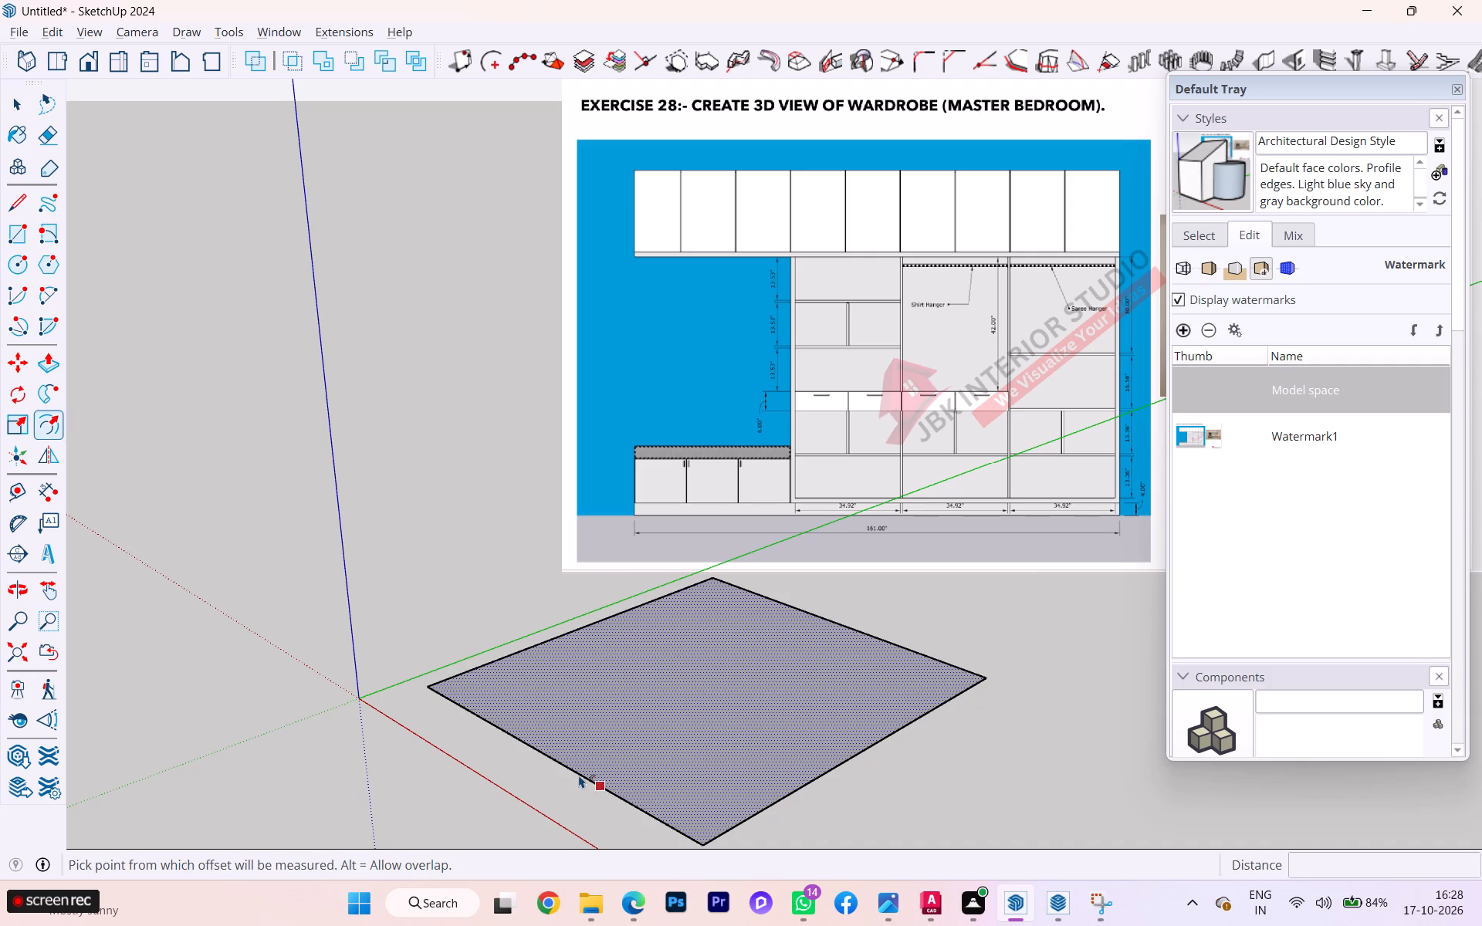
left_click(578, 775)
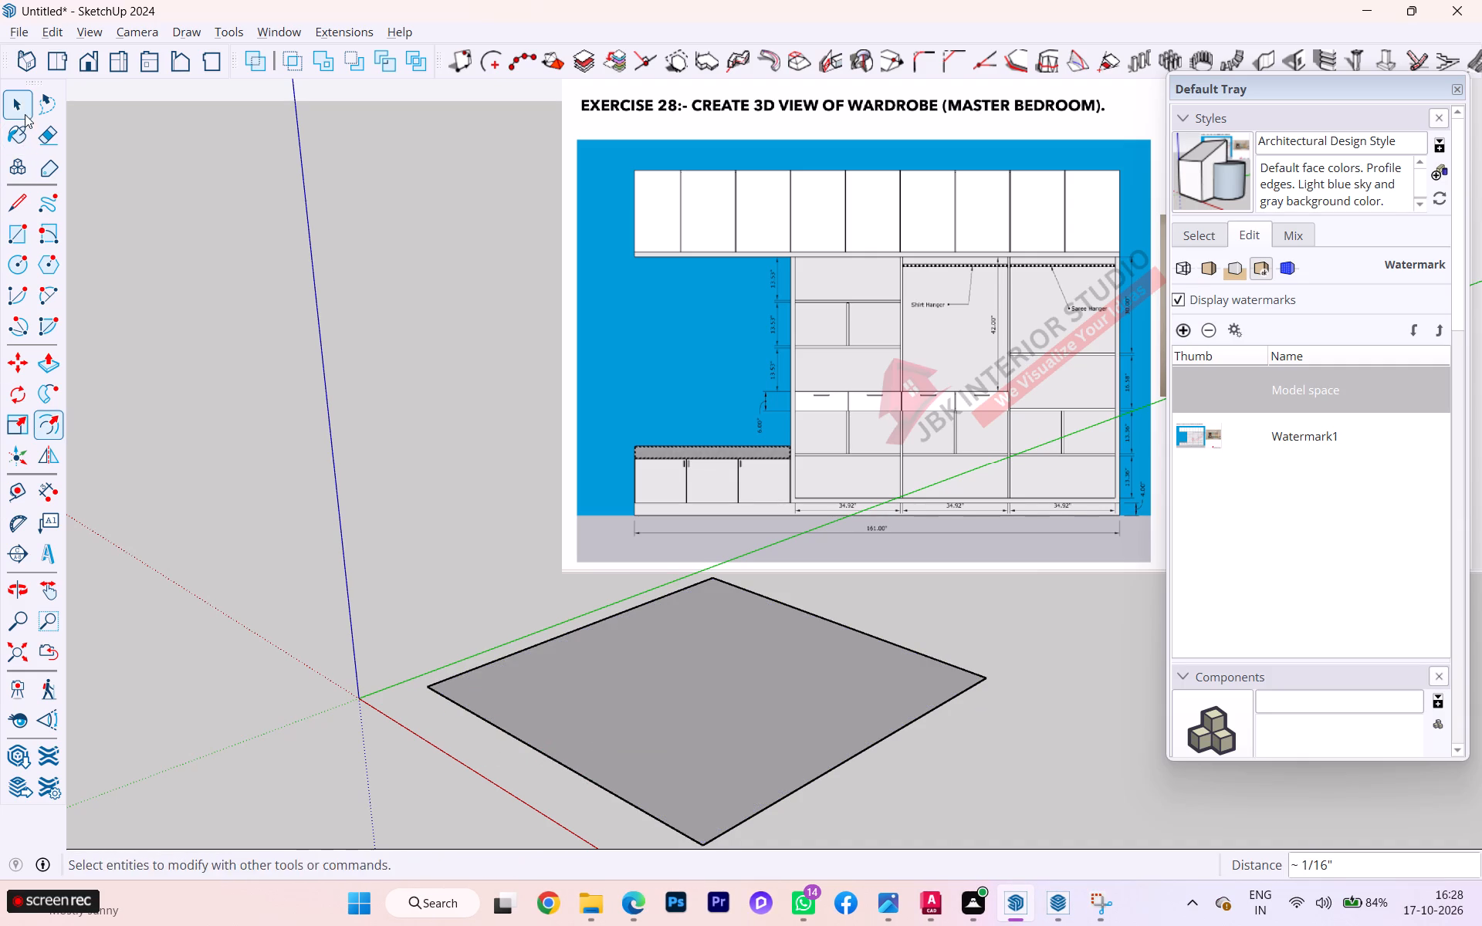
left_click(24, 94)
Offset the floor rectangle's outline outward by 9" to form a wall-thickness border around it.
left_click(605, 692)
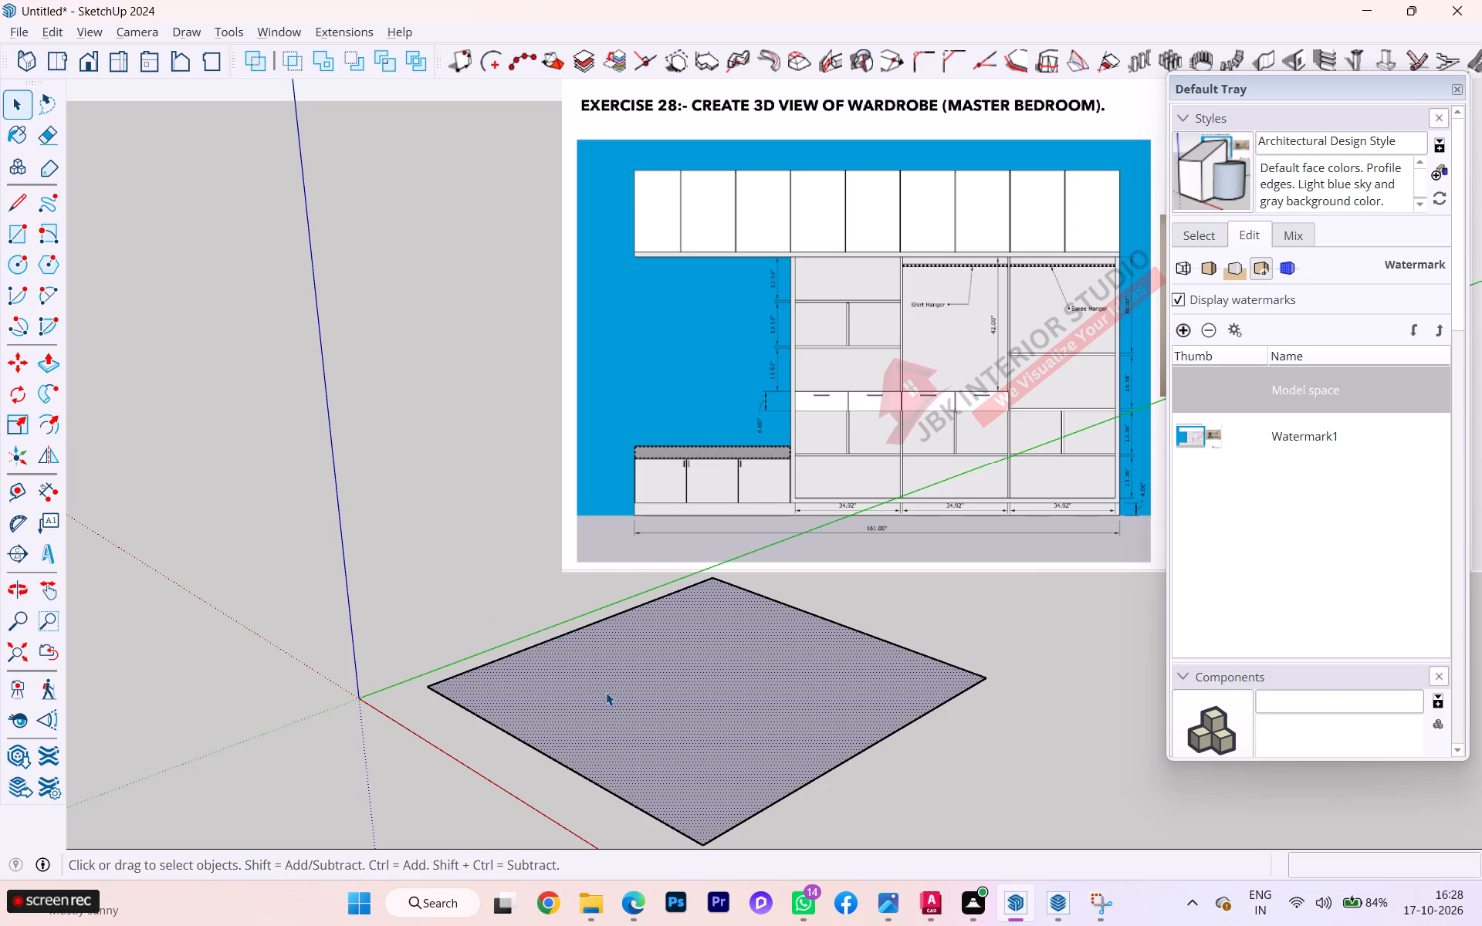
key("f")
key("Return")
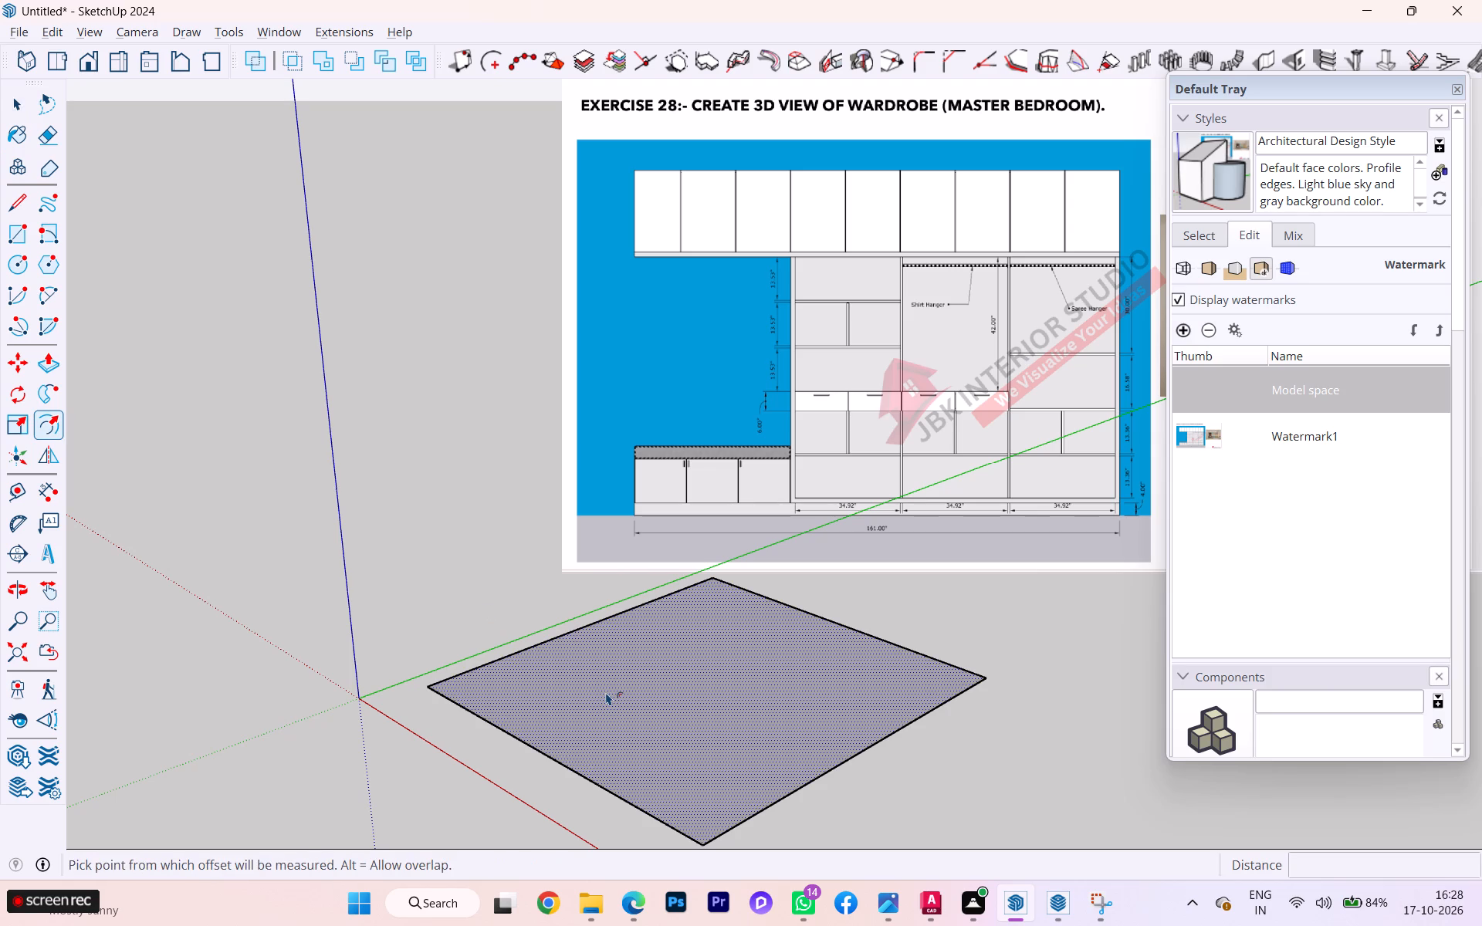
left_click(506, 730)
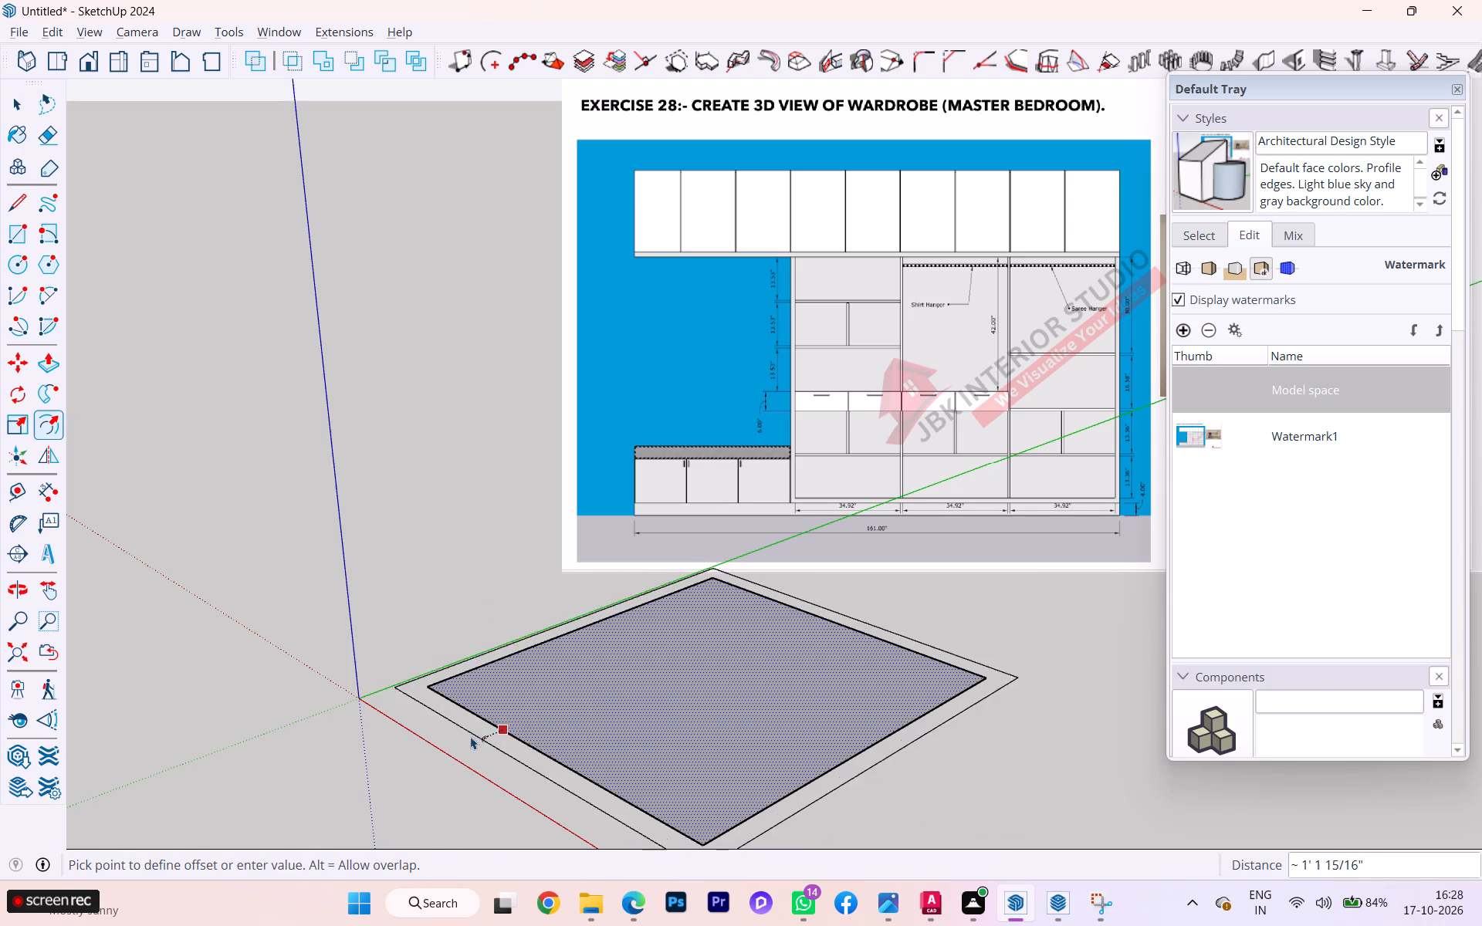
middle_click_drag(465, 737, 391, 834)
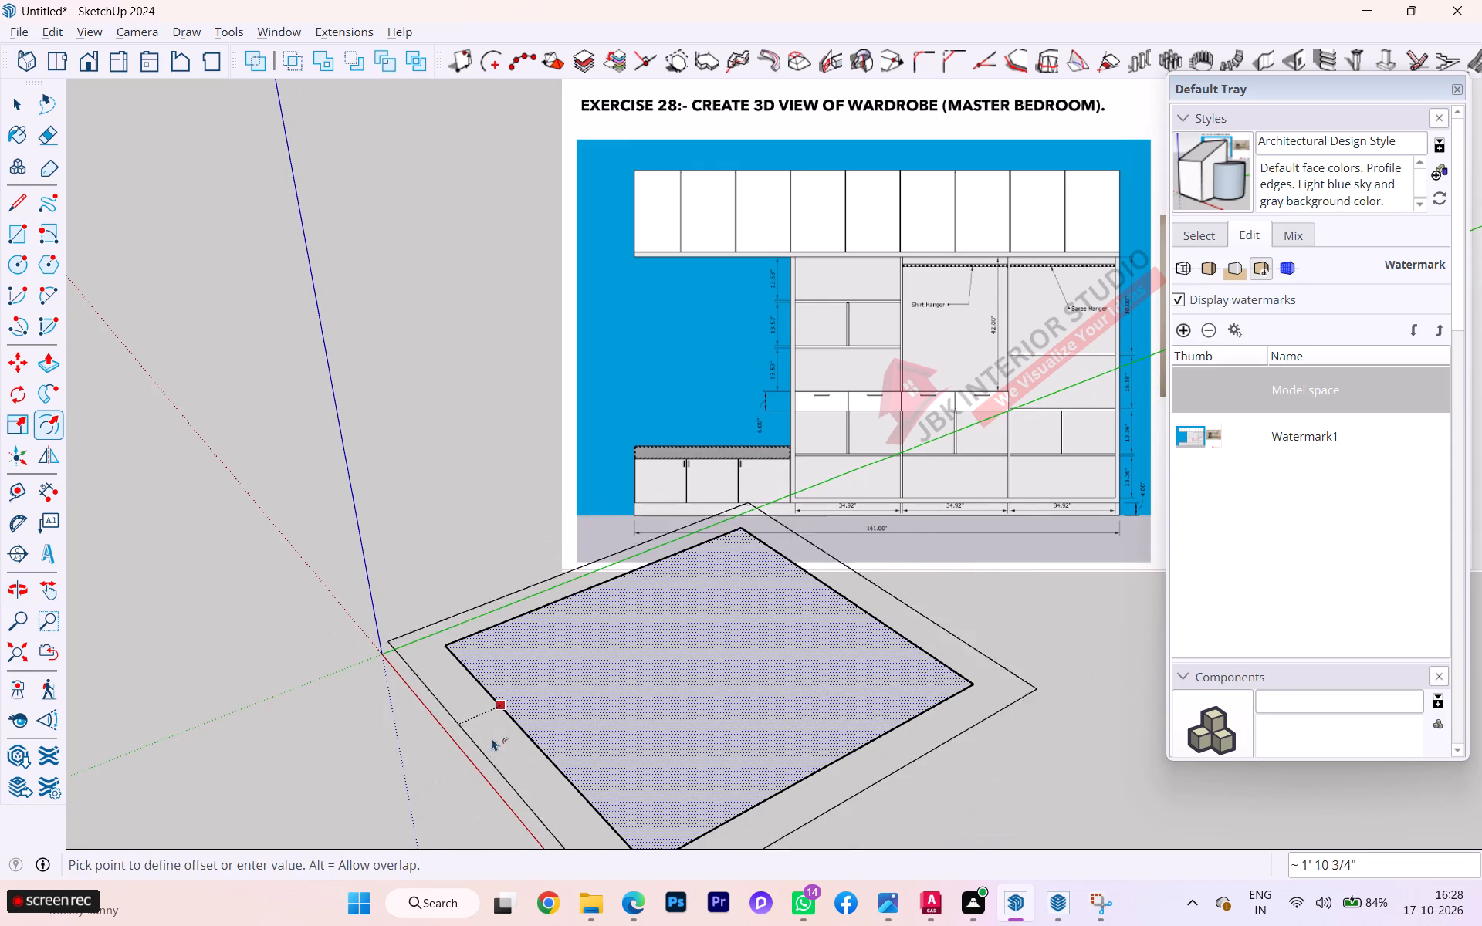
scroll(486, 725, "down", 1)
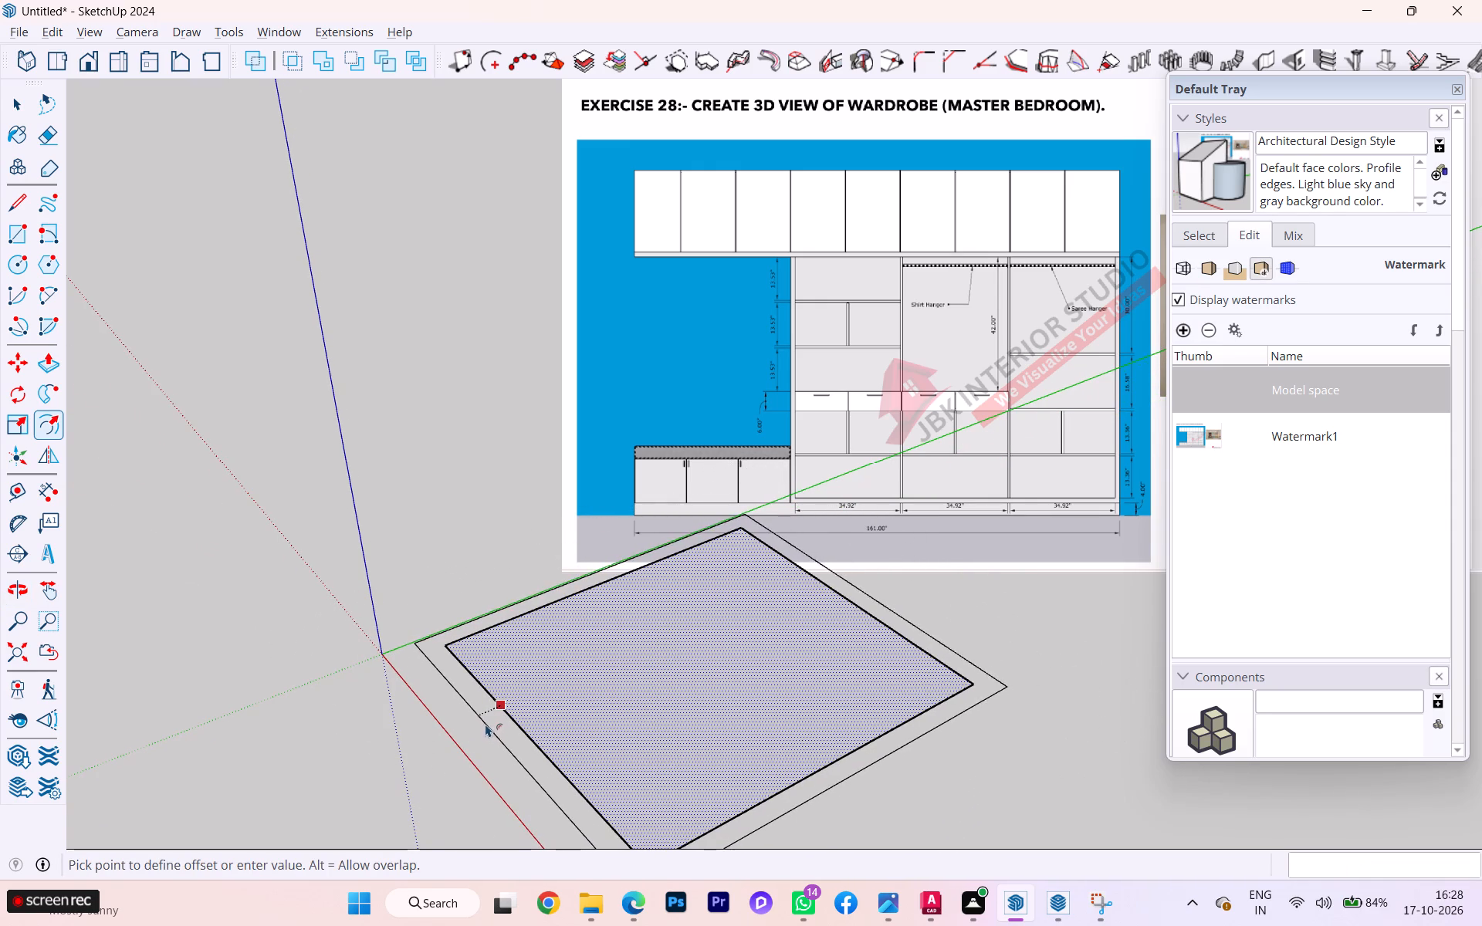
scroll(469, 712, "down", 1)
scroll(469, 712, "up", 1)
scroll(466, 711, "down", 2)
scroll(470, 719, "up", 1)
scroll(470, 710, "down", 1)
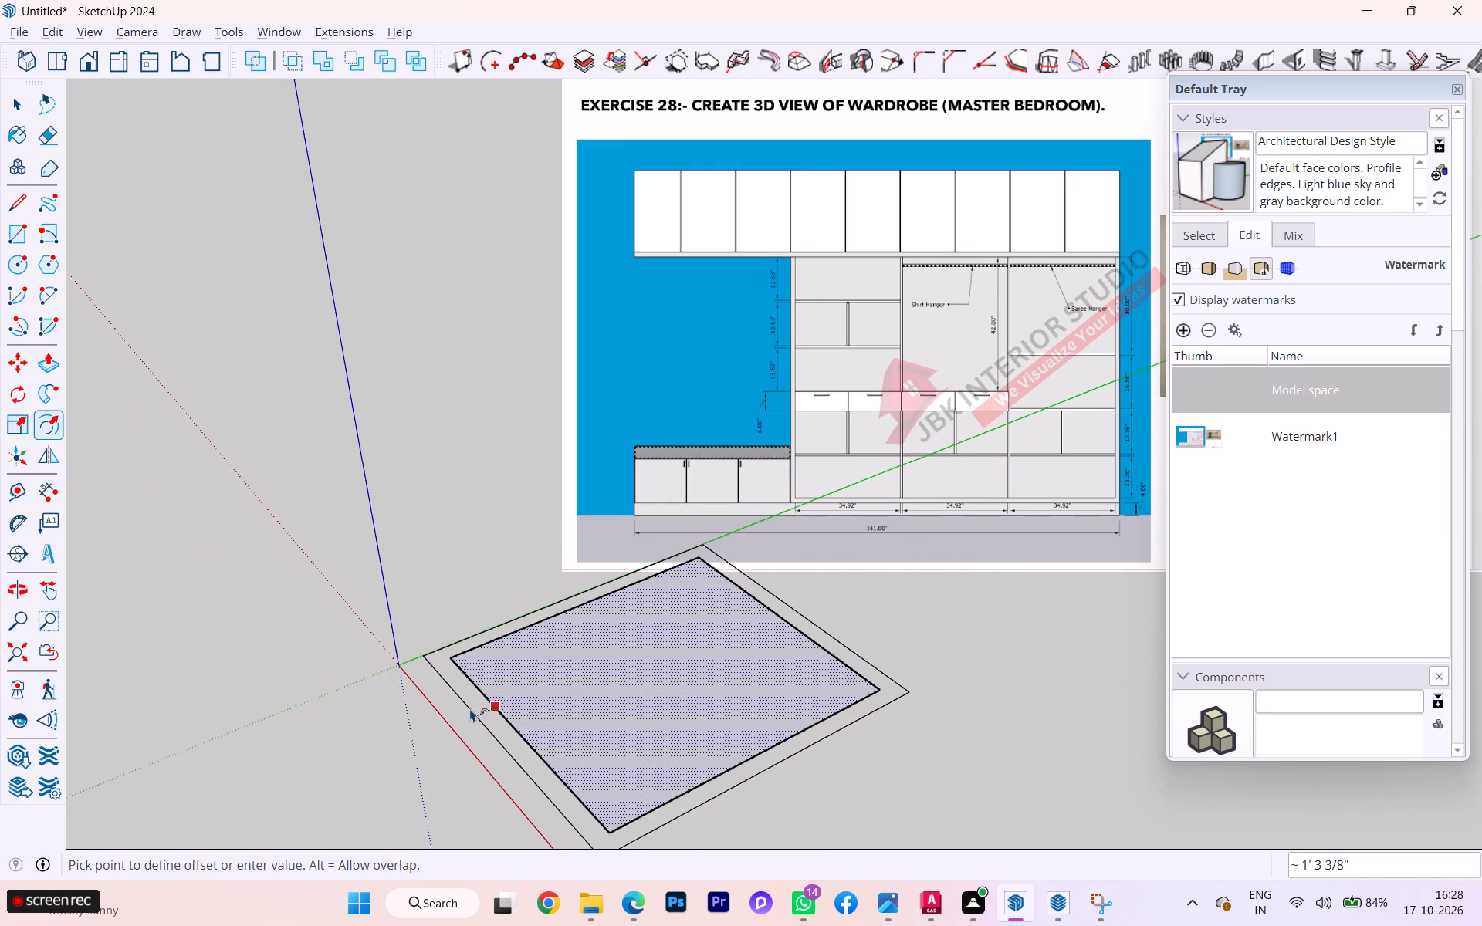
scroll(470, 708, "down", 2)
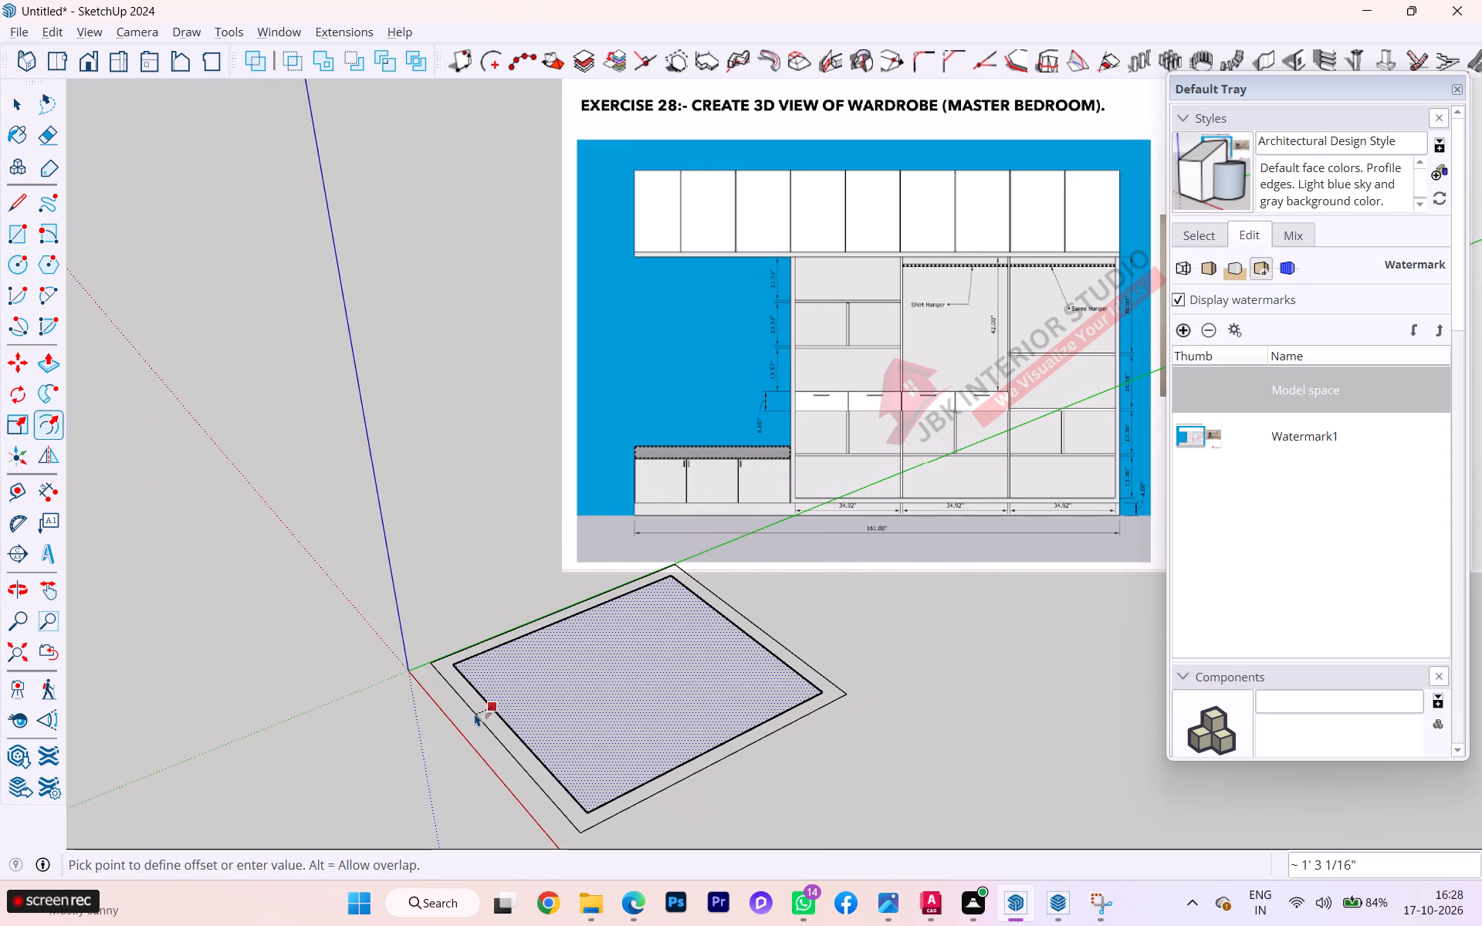
scroll(475, 713, "up", 3)
scroll(475, 713, "down", 2)
scroll(475, 713, "up", 3)
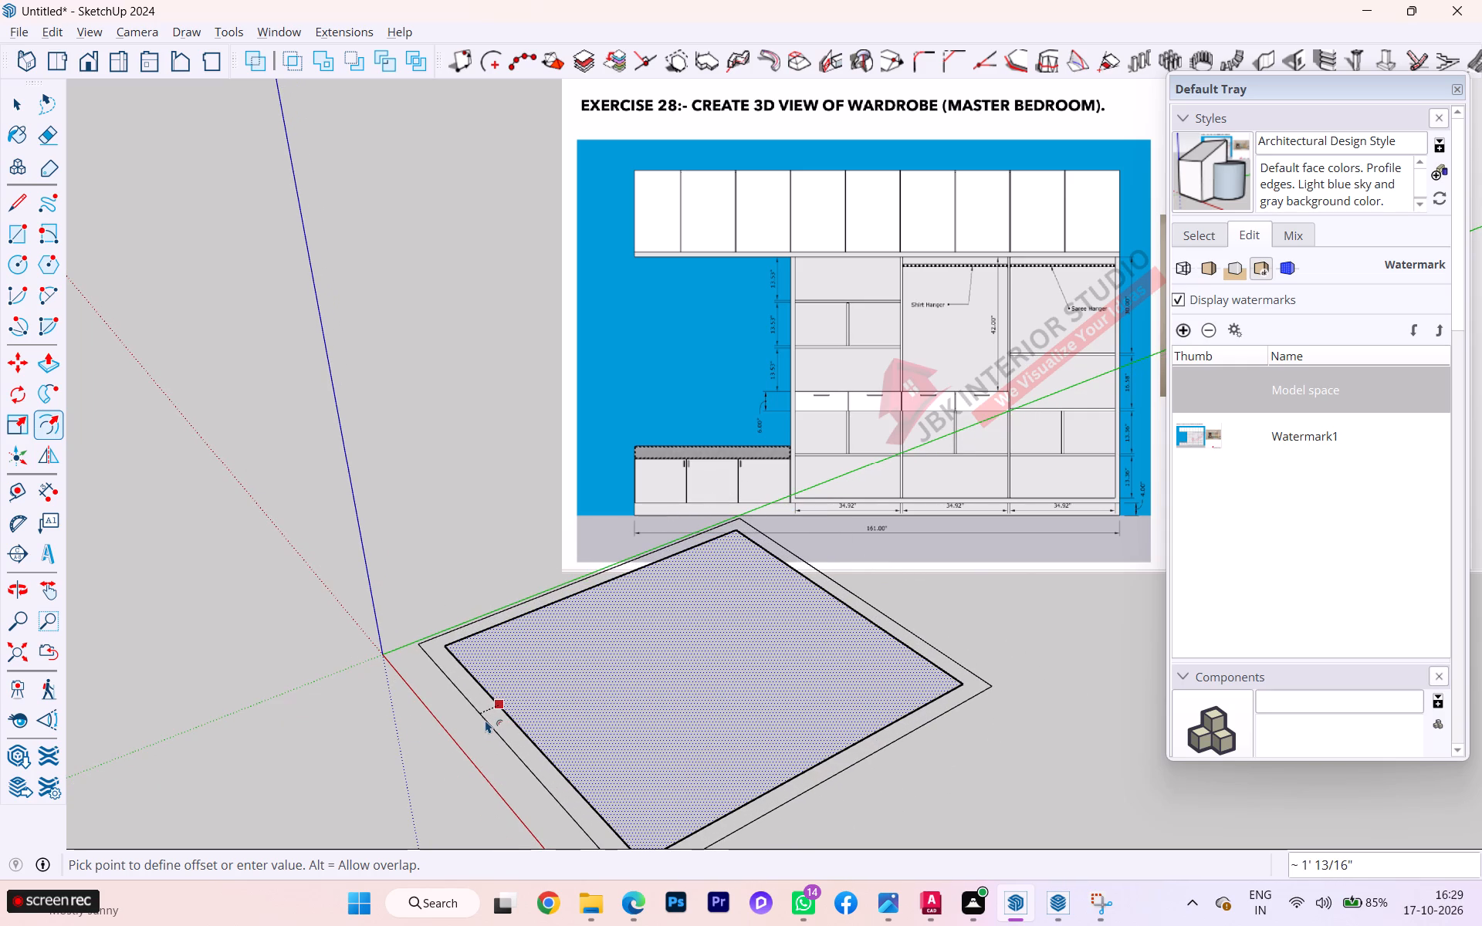
key("9")
key("Return")
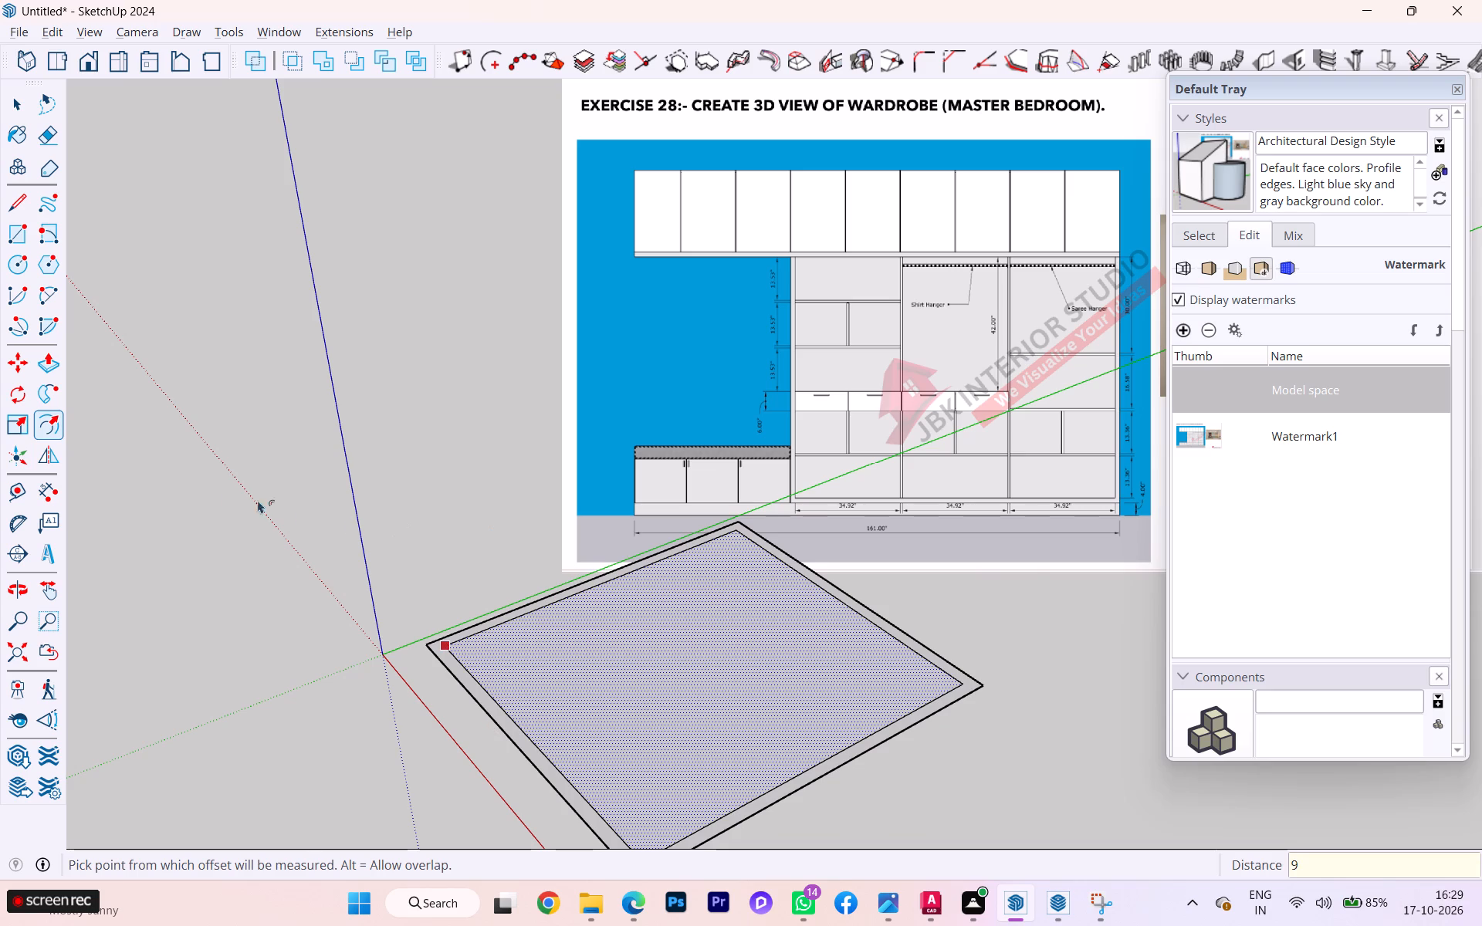
left_click(13, 110)
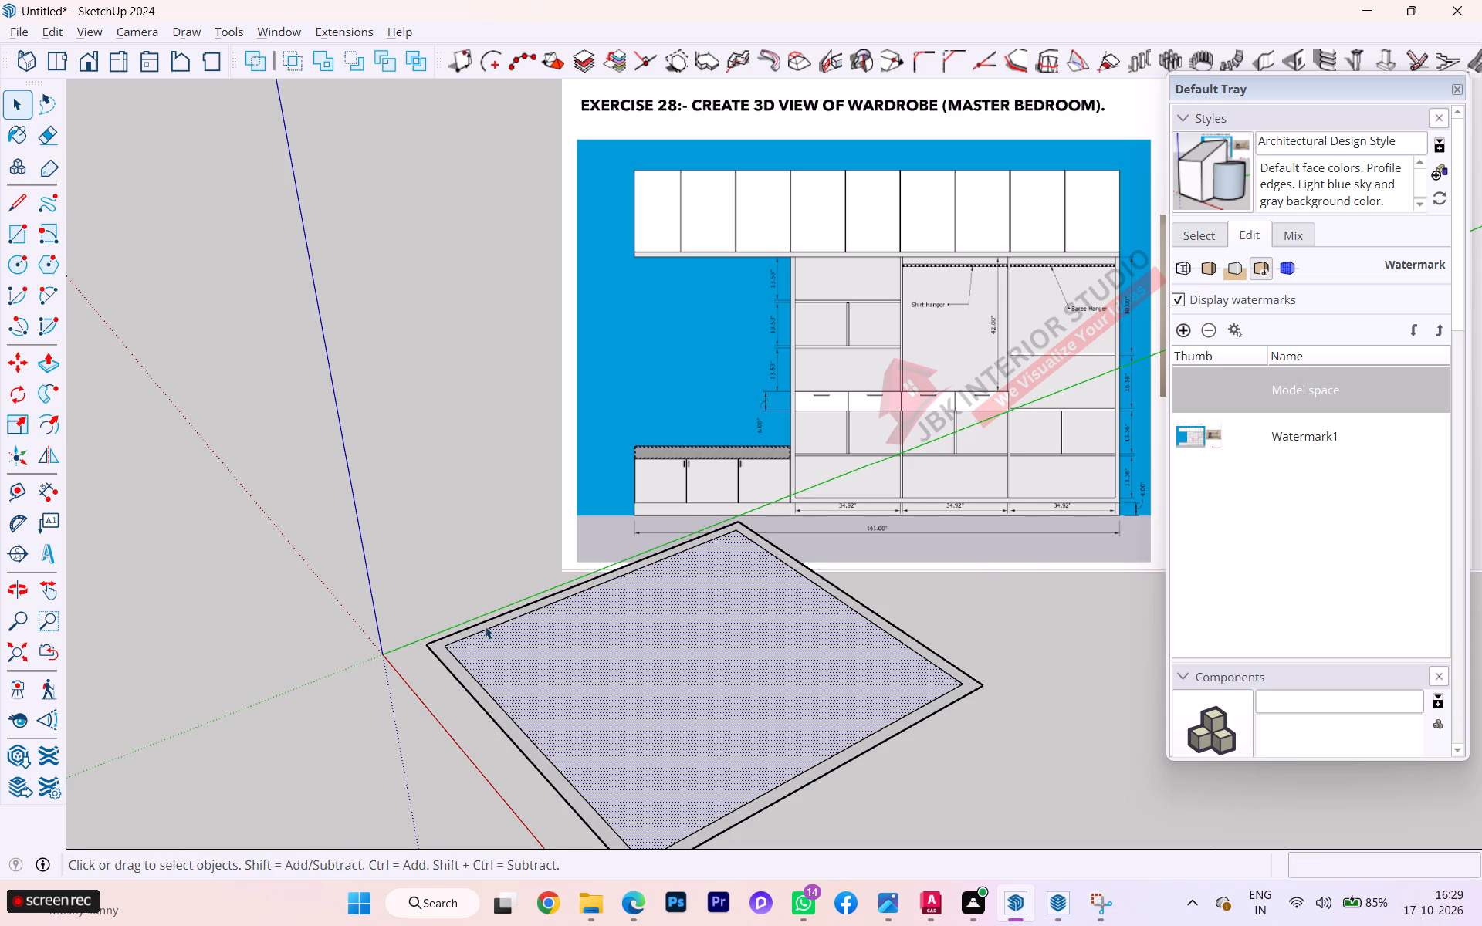
Examine the floor face and the surrounding border face by viewing and selecting each of them.
scroll(482, 659, "down", 1)
scroll(282, 785, "down", 5)
scroll(859, 659, "up", 4)
scroll(619, 532, "down", 1)
scroll(618, 532, "up", 2)
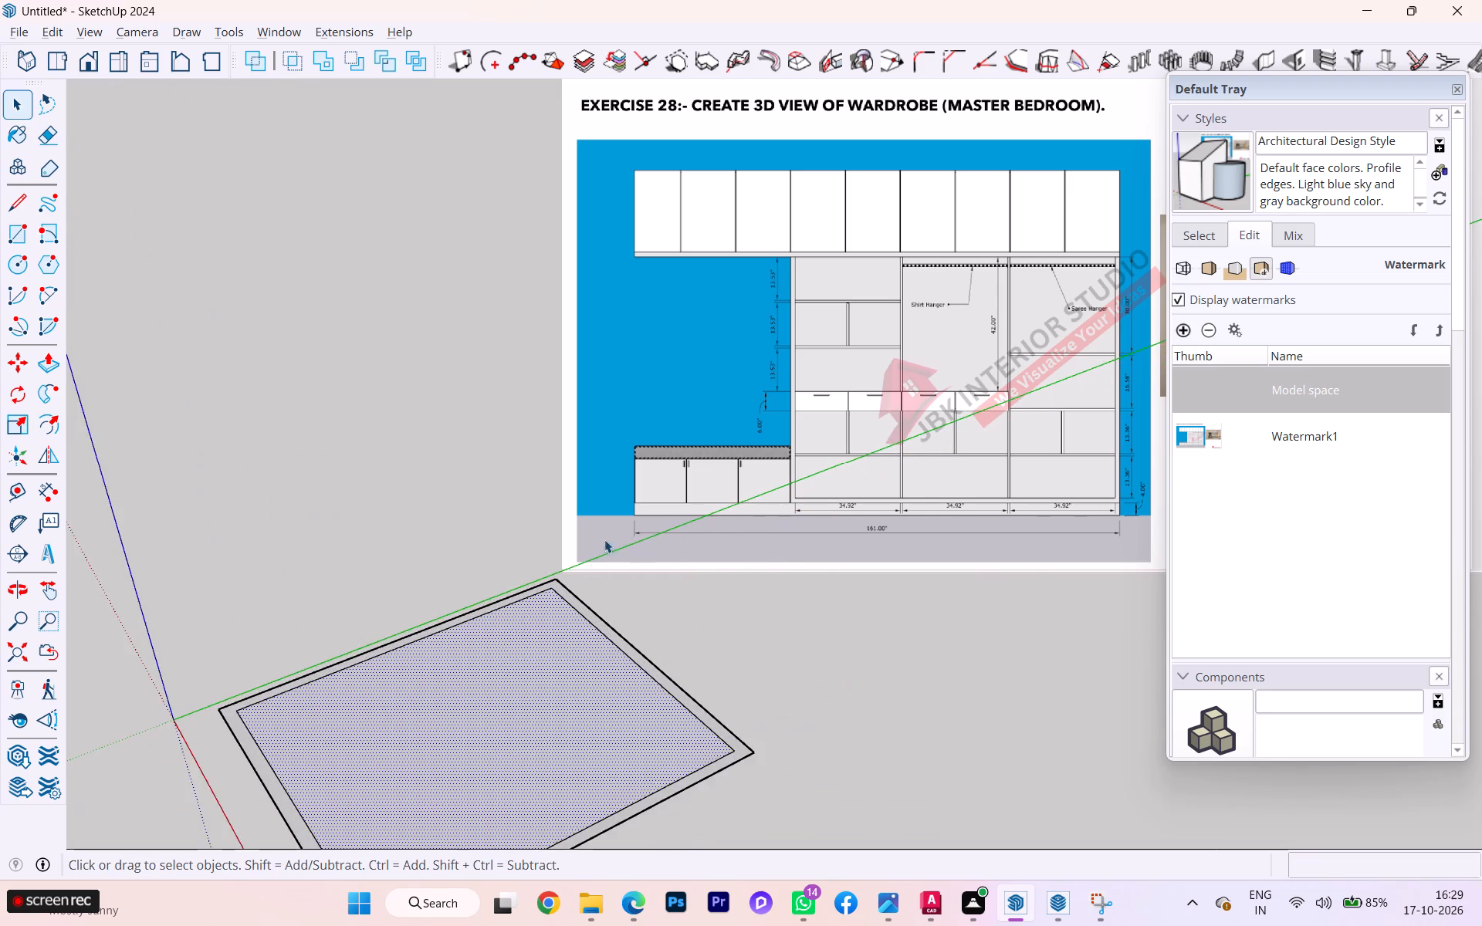
scroll(604, 539, "up", 3)
scroll(925, 523, "down", 3)
scroll(732, 558, "down", 1)
middle_click_drag(637, 620, 657, 570)
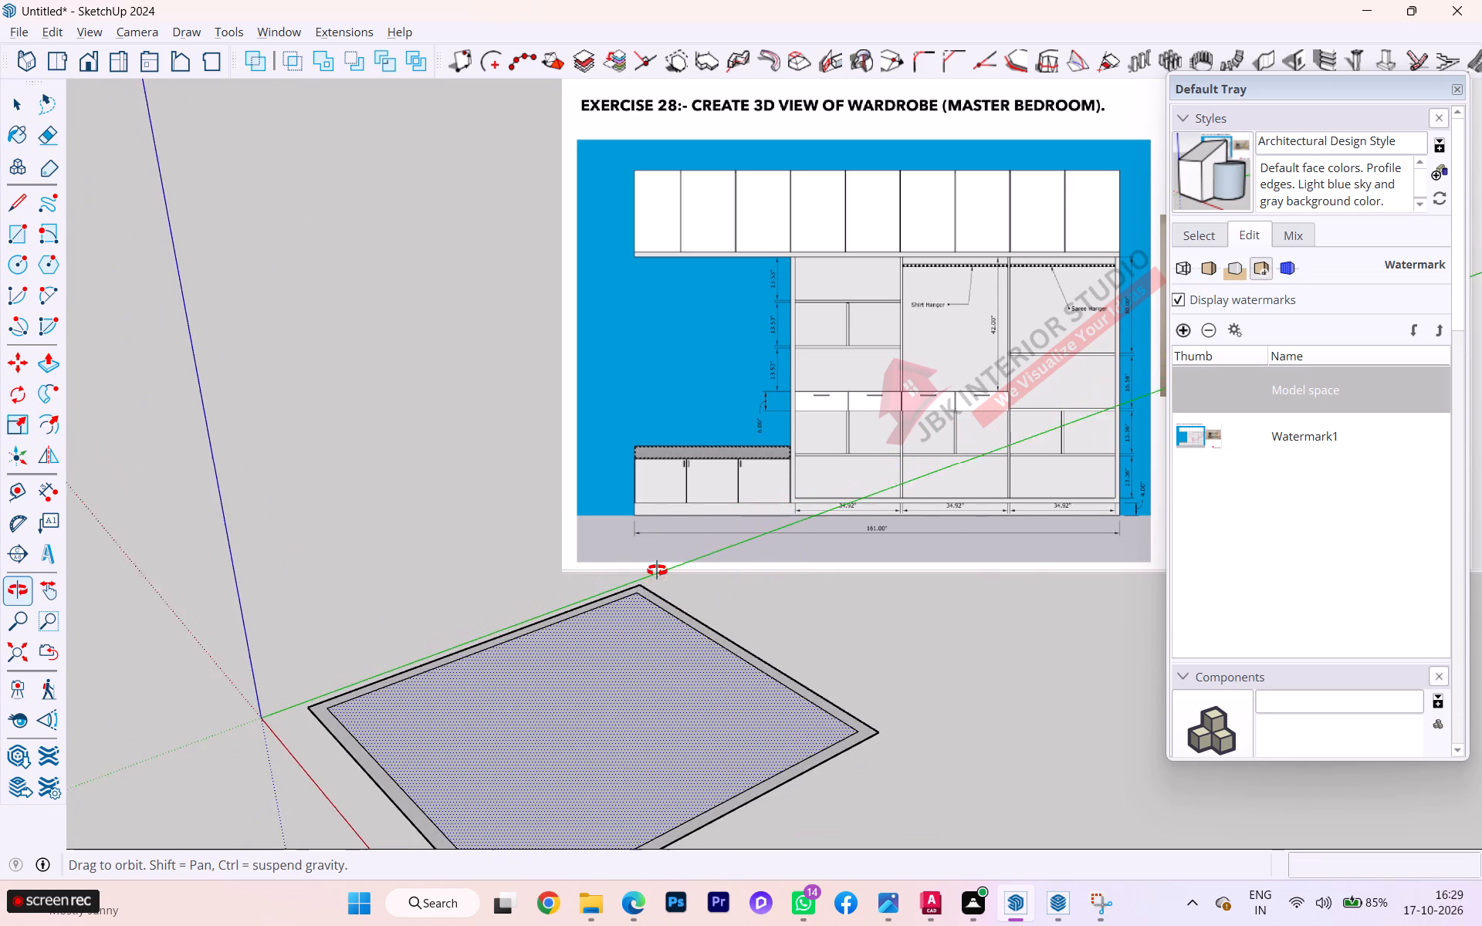
middle_click_drag(657, 570, 686, 543)
scroll(356, 570, "down", 2)
scroll(423, 898, "up", 3)
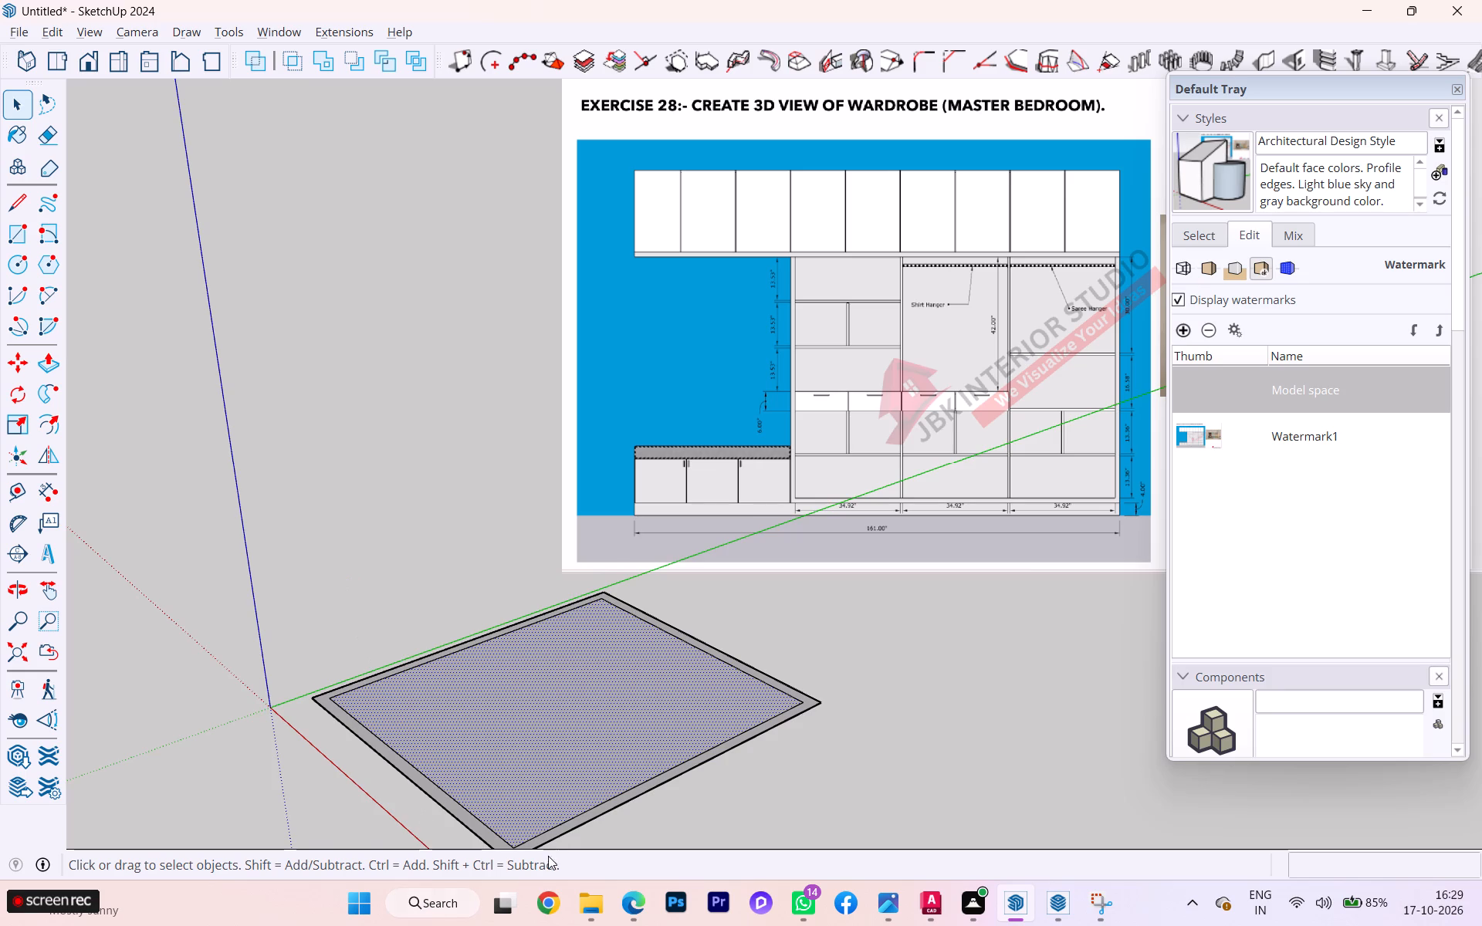
scroll(557, 831, "up", 5)
scroll(472, 548, "up", 1)
scroll(422, 522, "down", 3)
scroll(408, 517, "up", 2)
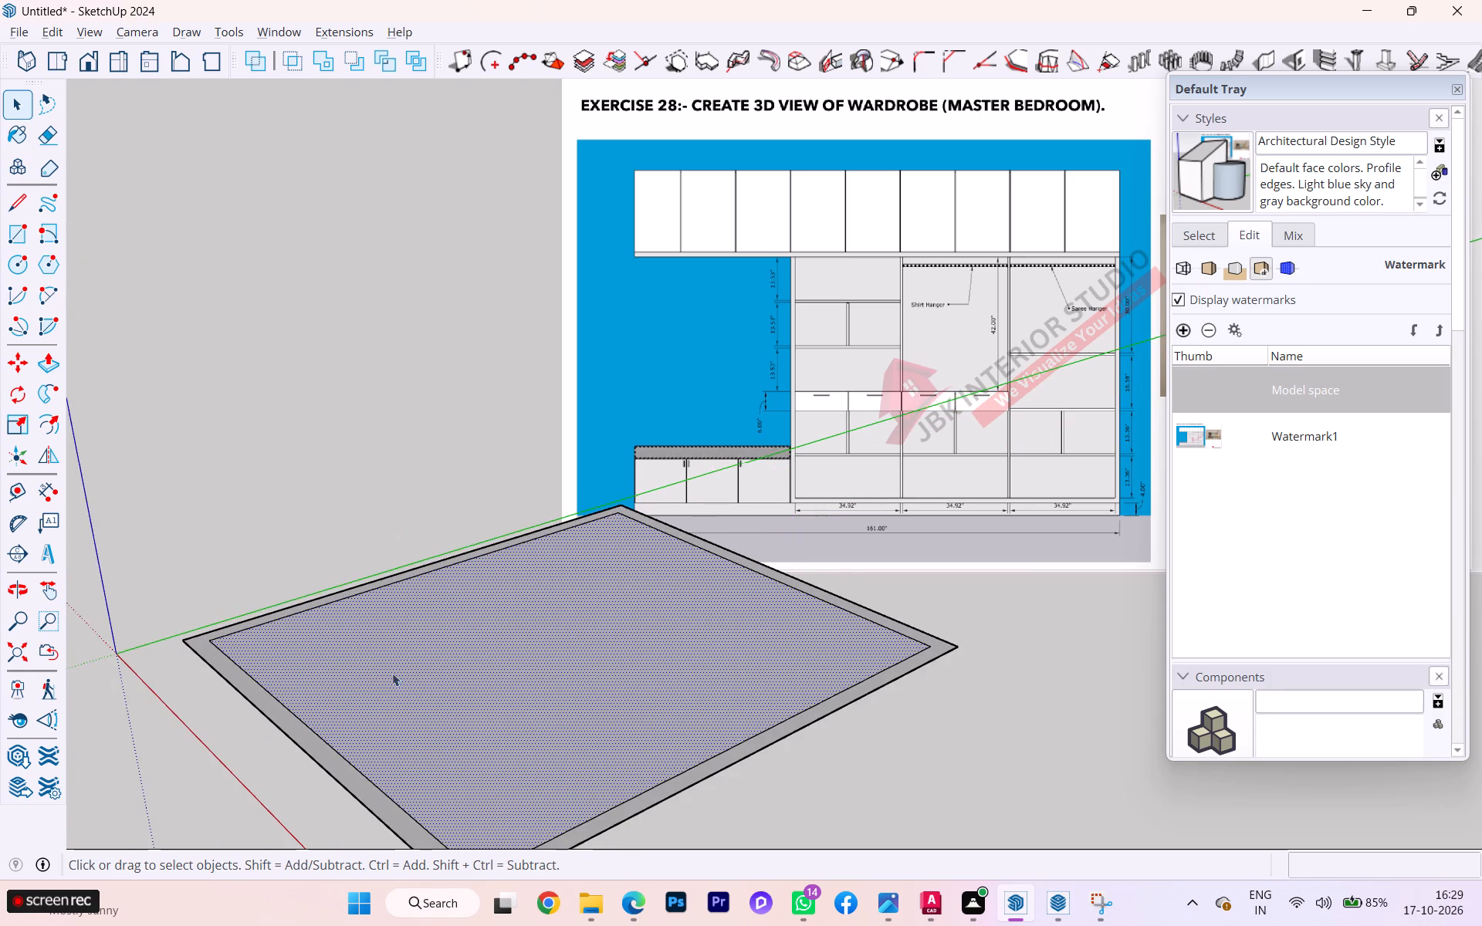
scroll(352, 537, "down", 3)
scroll(432, 851, "up", 4)
scroll(447, 809, "down", 1)
scroll(448, 809, "up", 8)
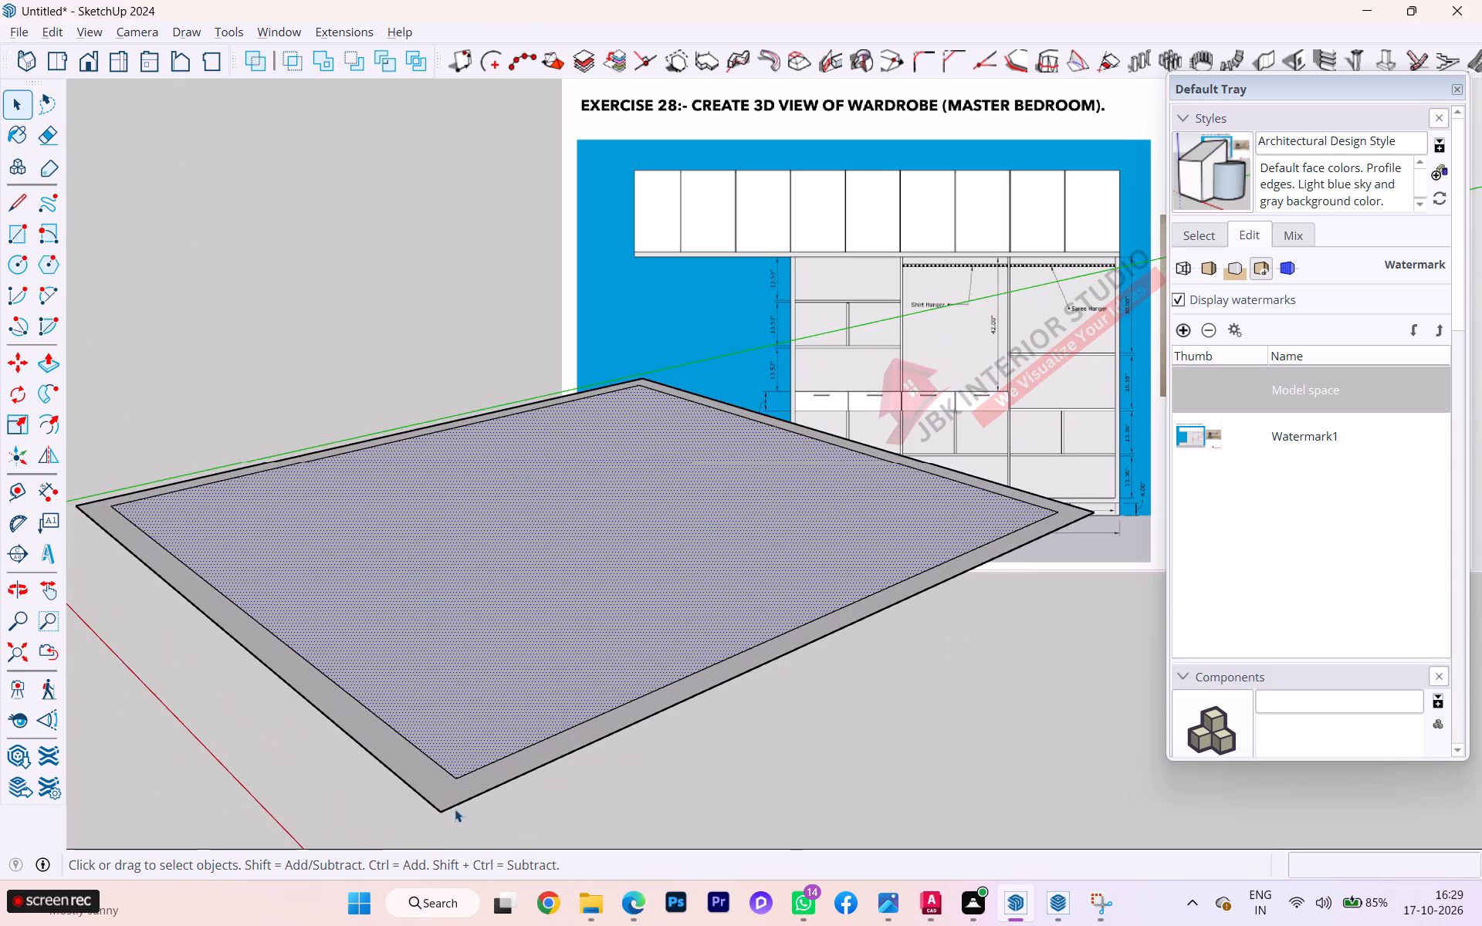
scroll(510, 699, "down", 3)
middle_click_drag(465, 667, 459, 707)
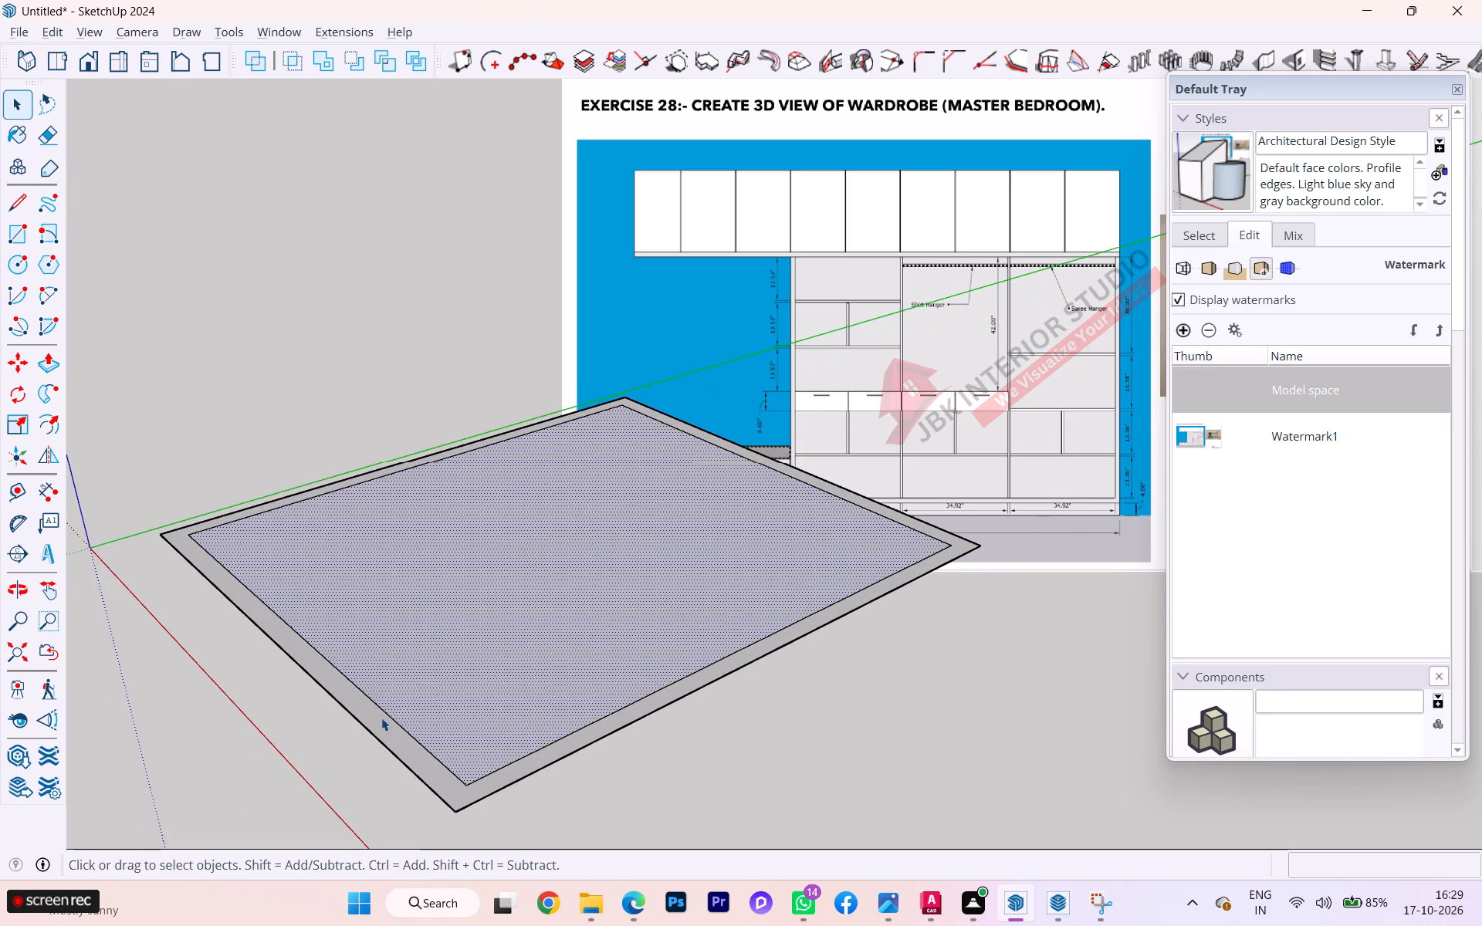
left_click(381, 718)
left_click(438, 647)
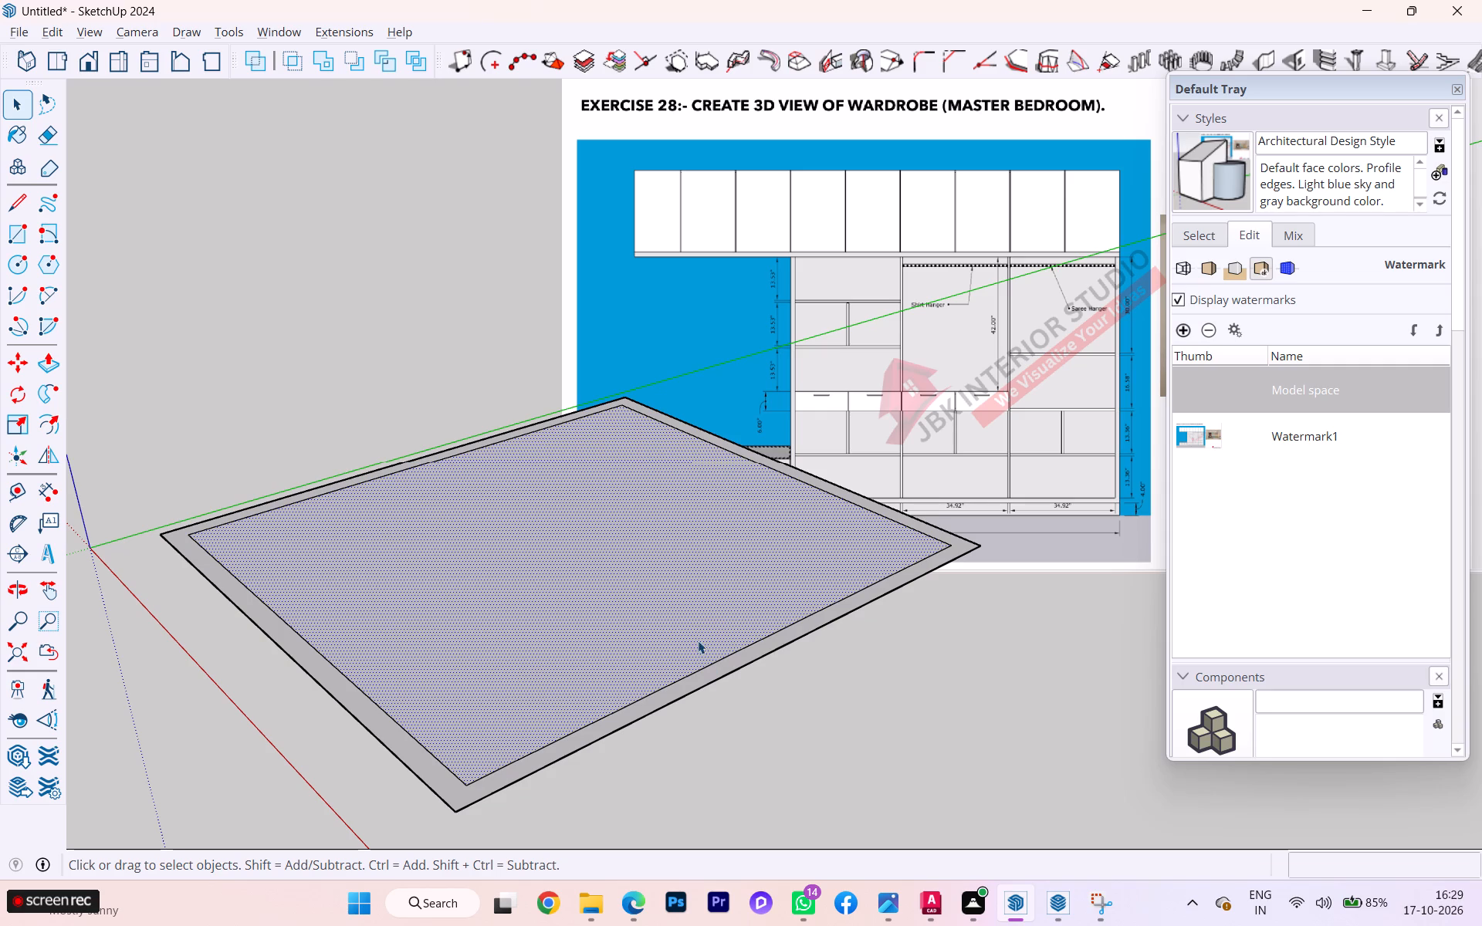
scroll(264, 801, "down", 2)
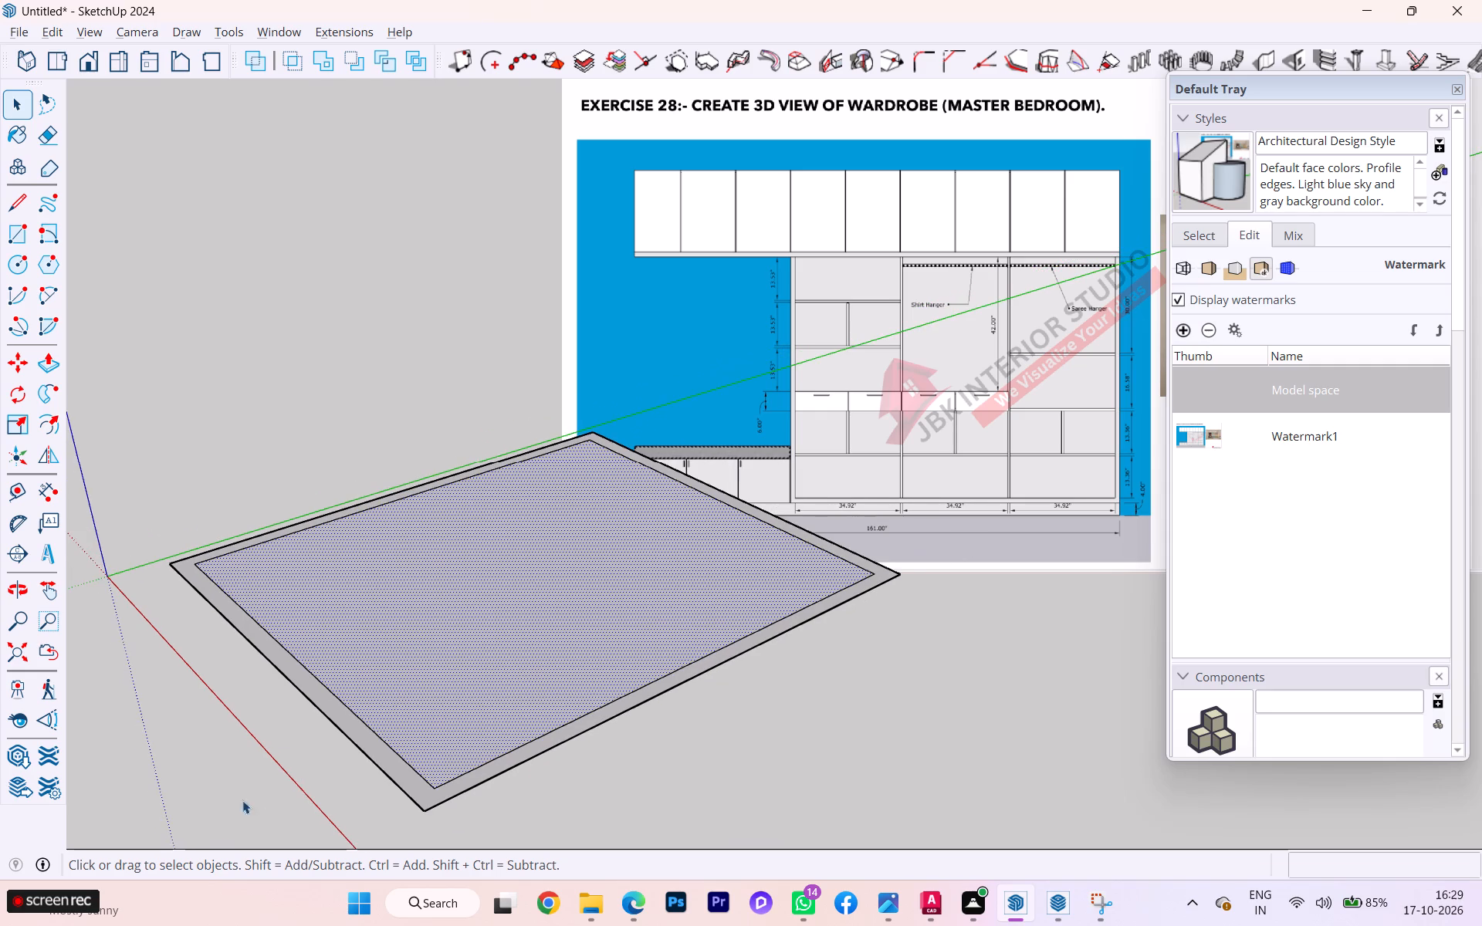
scroll(809, 539, "up", 5)
left_click(807, 539)
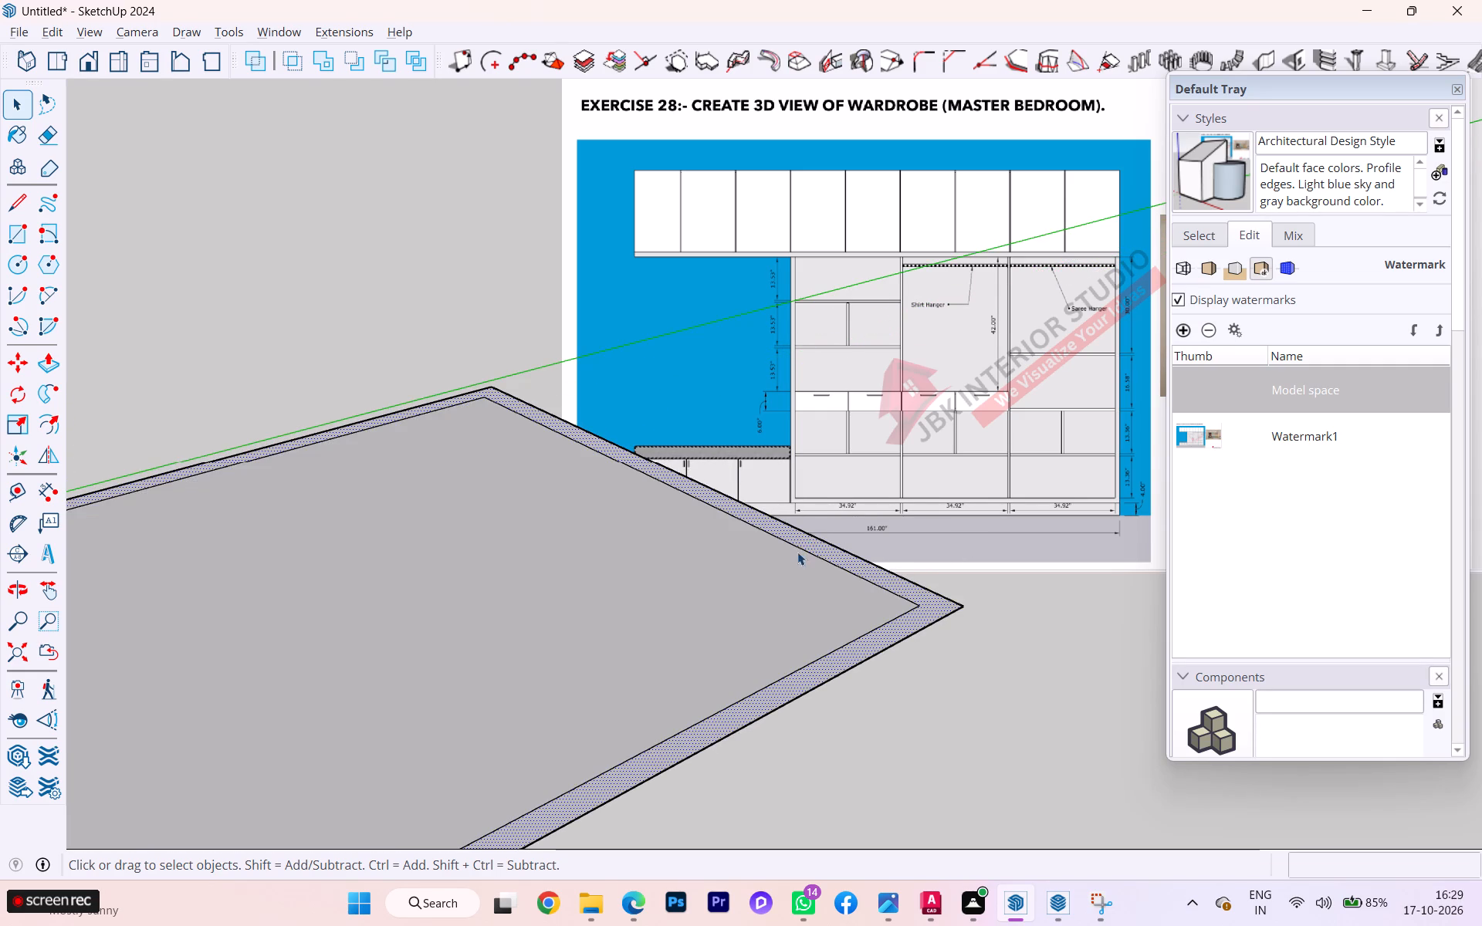
scroll(795, 558, "down", 4)
scroll(540, 671, "down", 1)
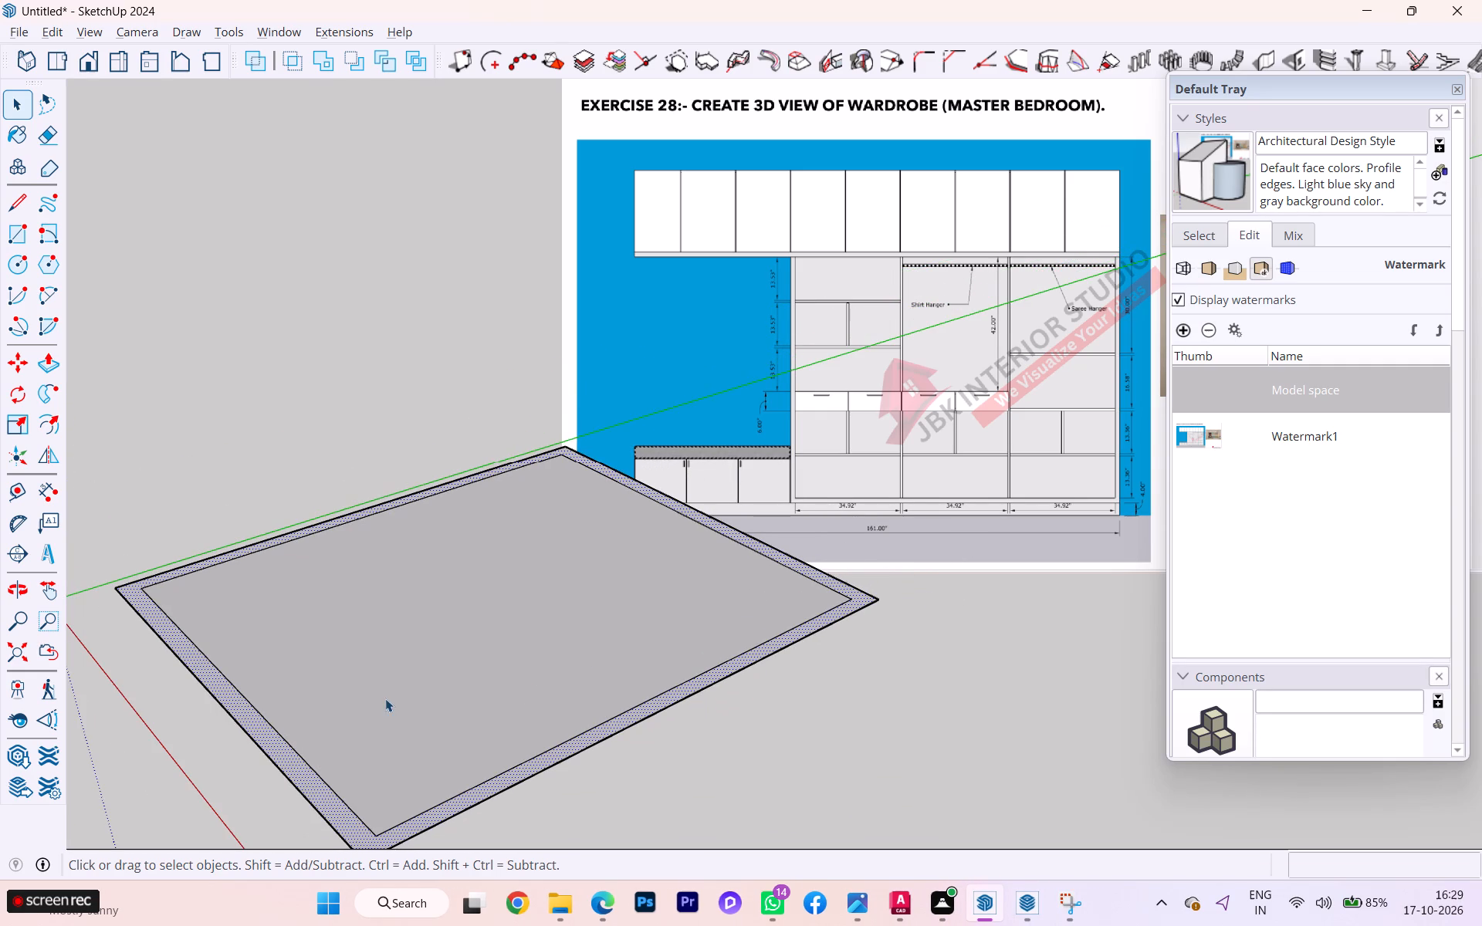
scroll(294, 727, "down", 1)
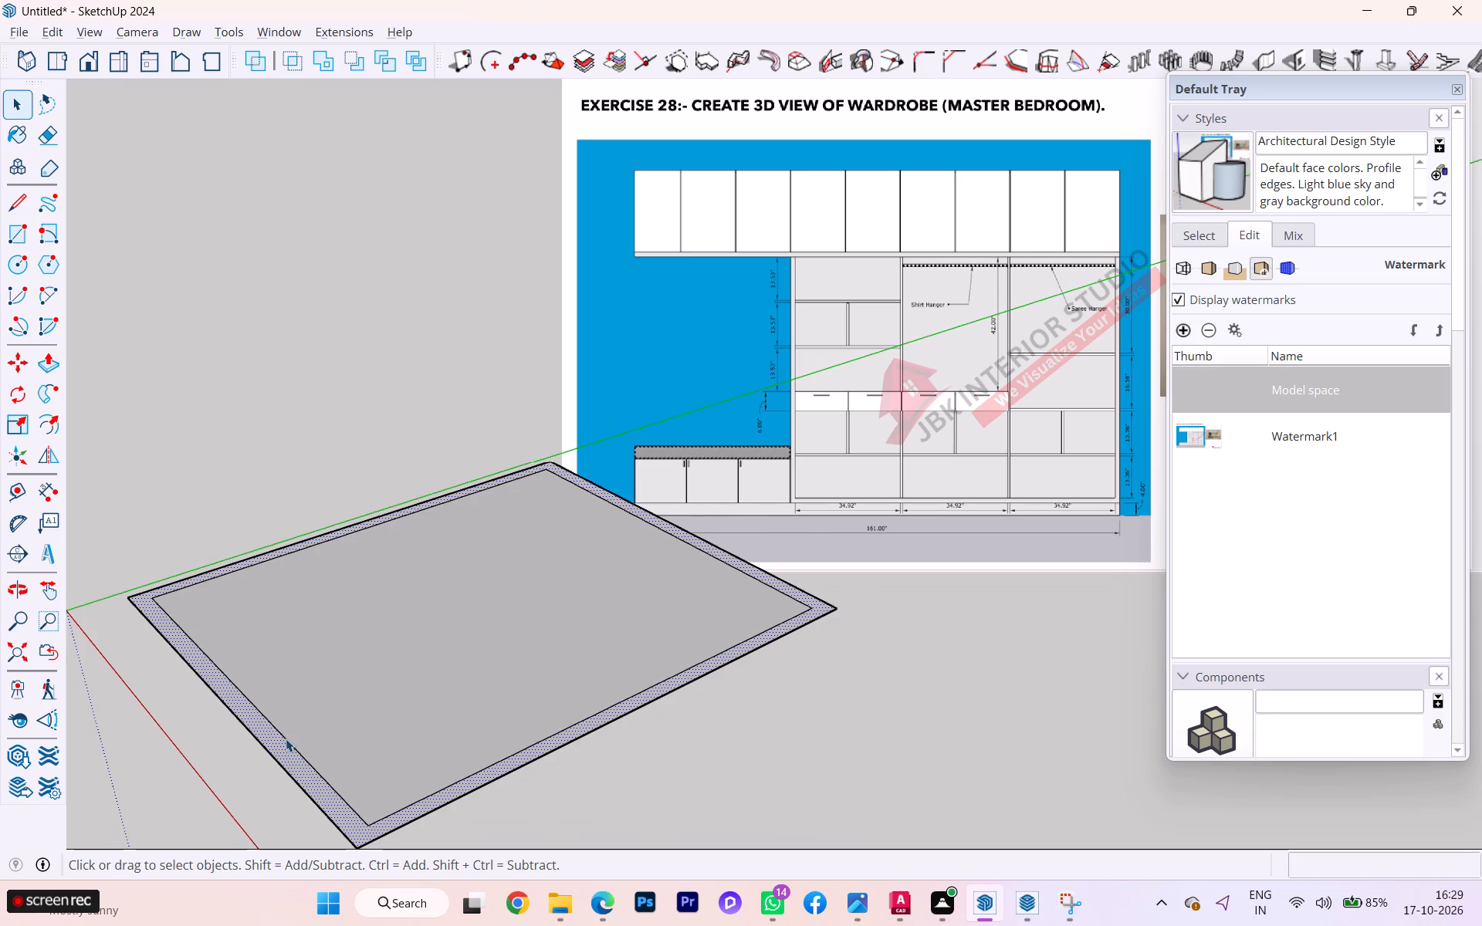
Draw a 9" line across the border, extending the rear inner edge from its inner corner farthest along the red axis.
key("l")
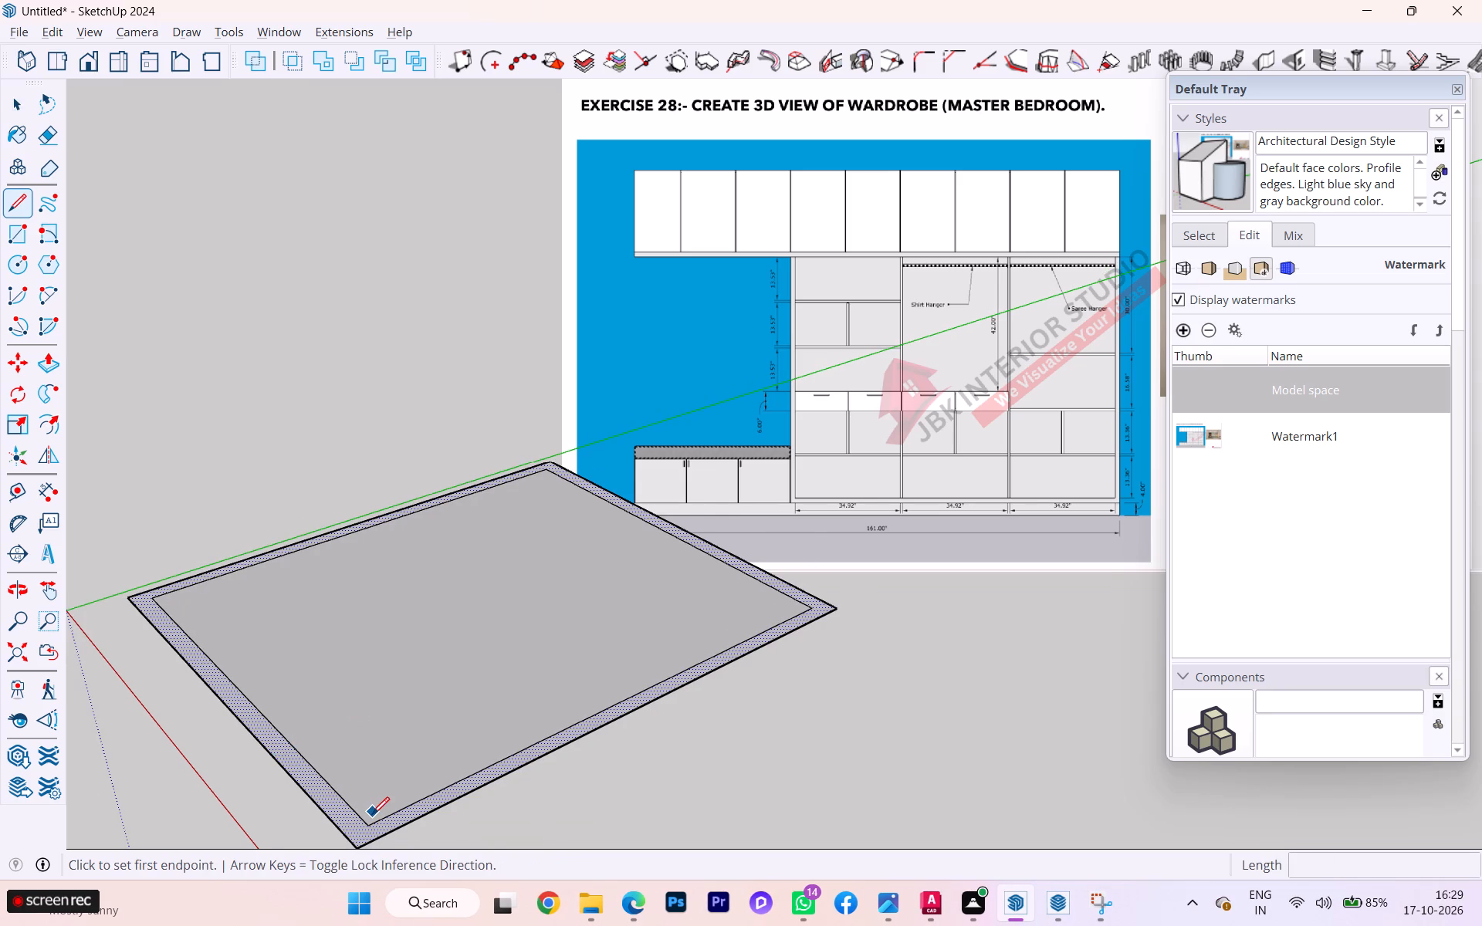
key("Return")
scroll(824, 594, "up", 5)
left_click(806, 613)
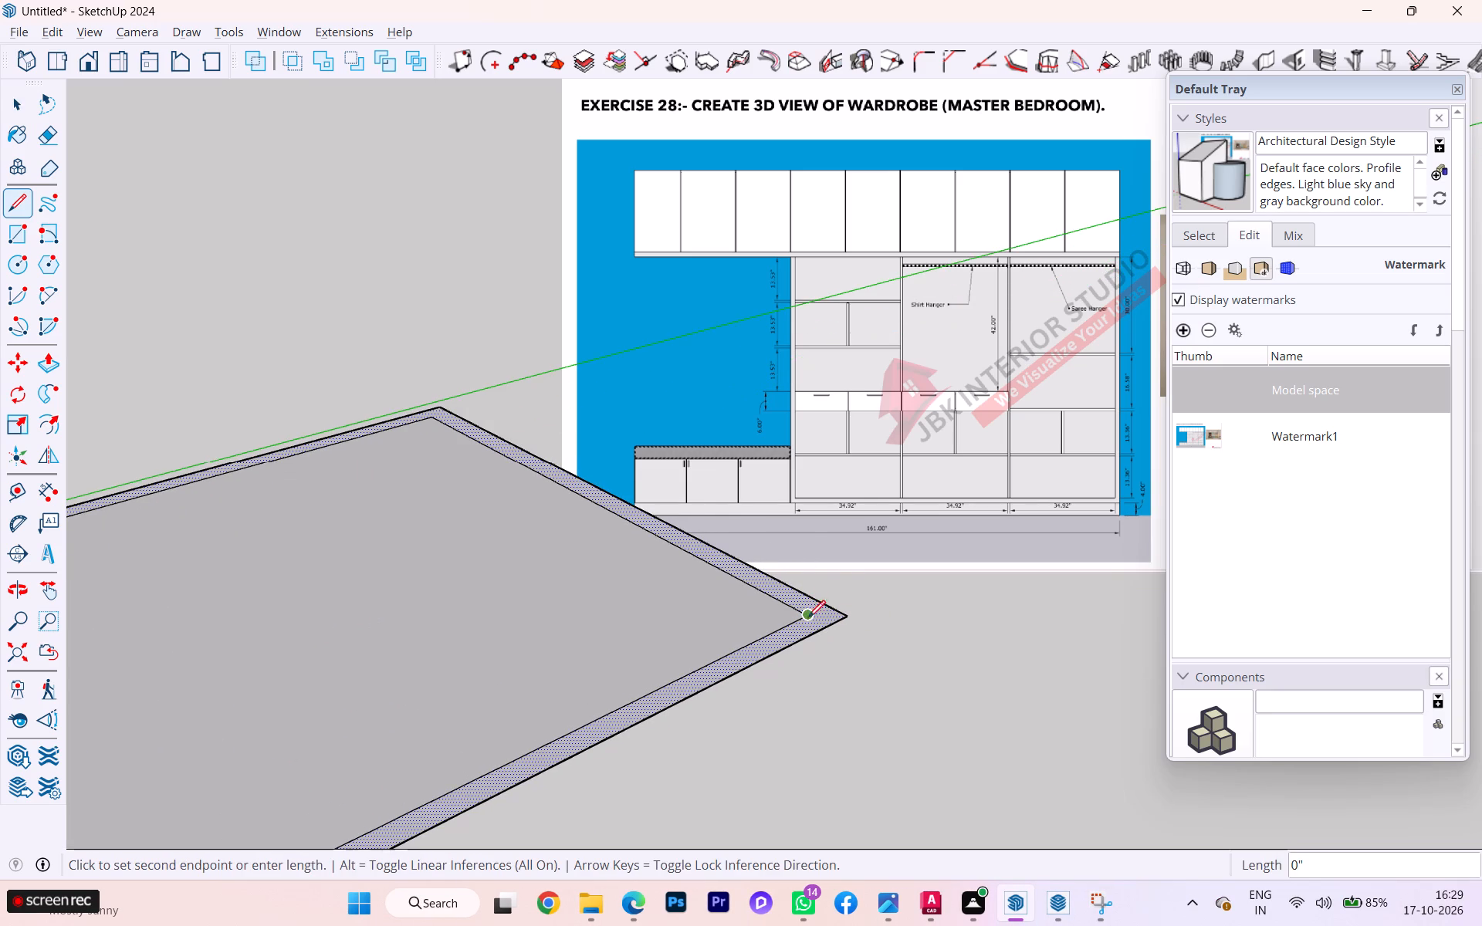
left_click(824, 631)
key("Return")
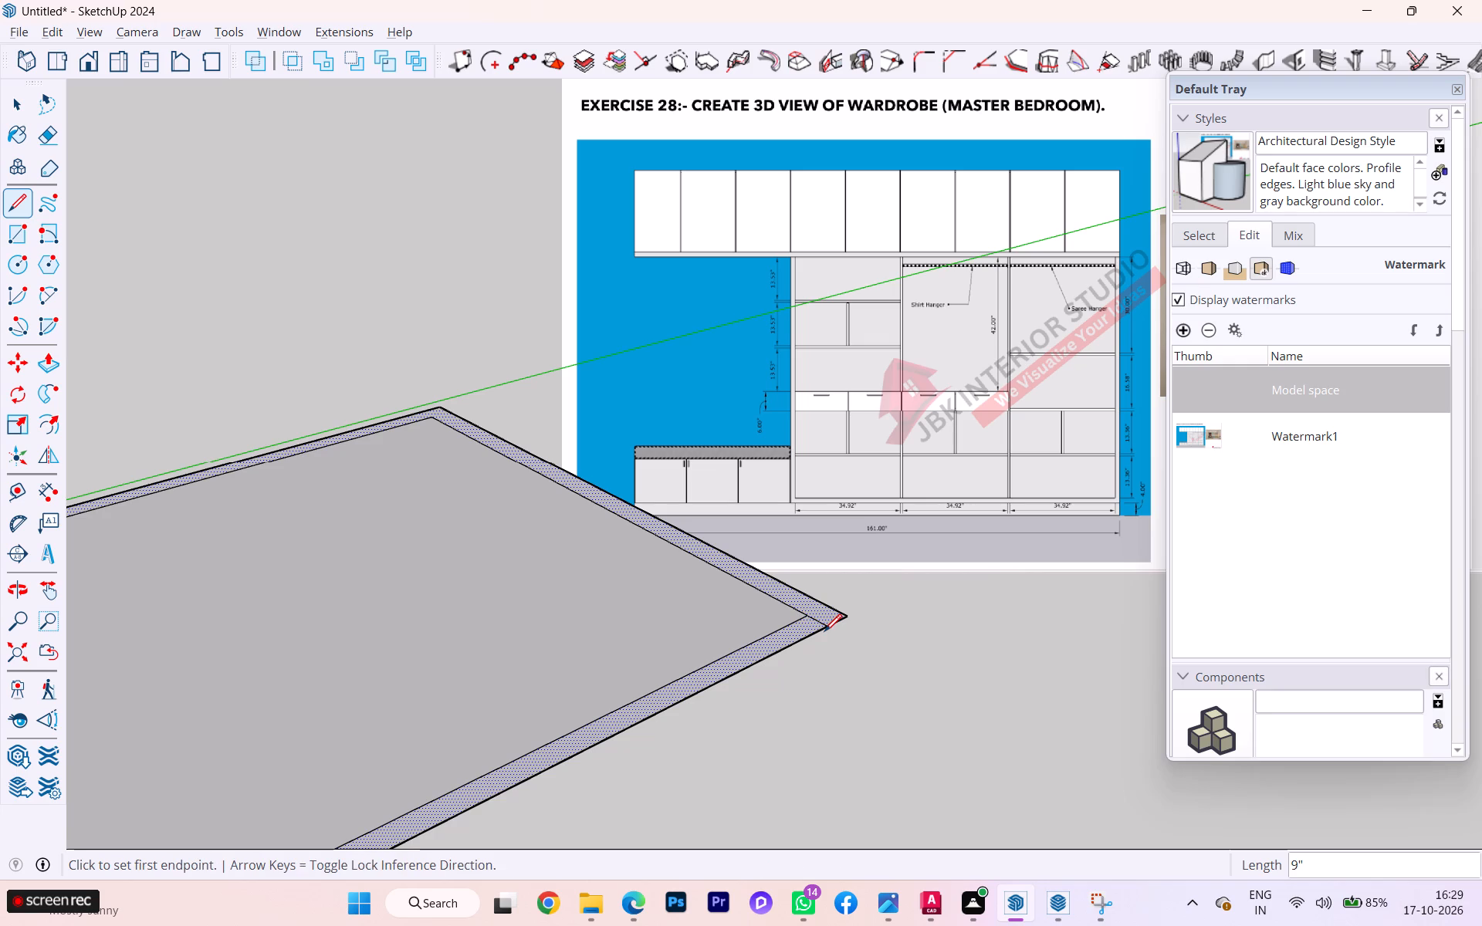
Draw a 9" line across the border at the inner corner nearest the origin, extending the inner edge parallel to the green axis.
scroll(1038, 559, "down", 4)
scroll(1069, 619, "up", 1)
scroll(284, 482, "down", 2)
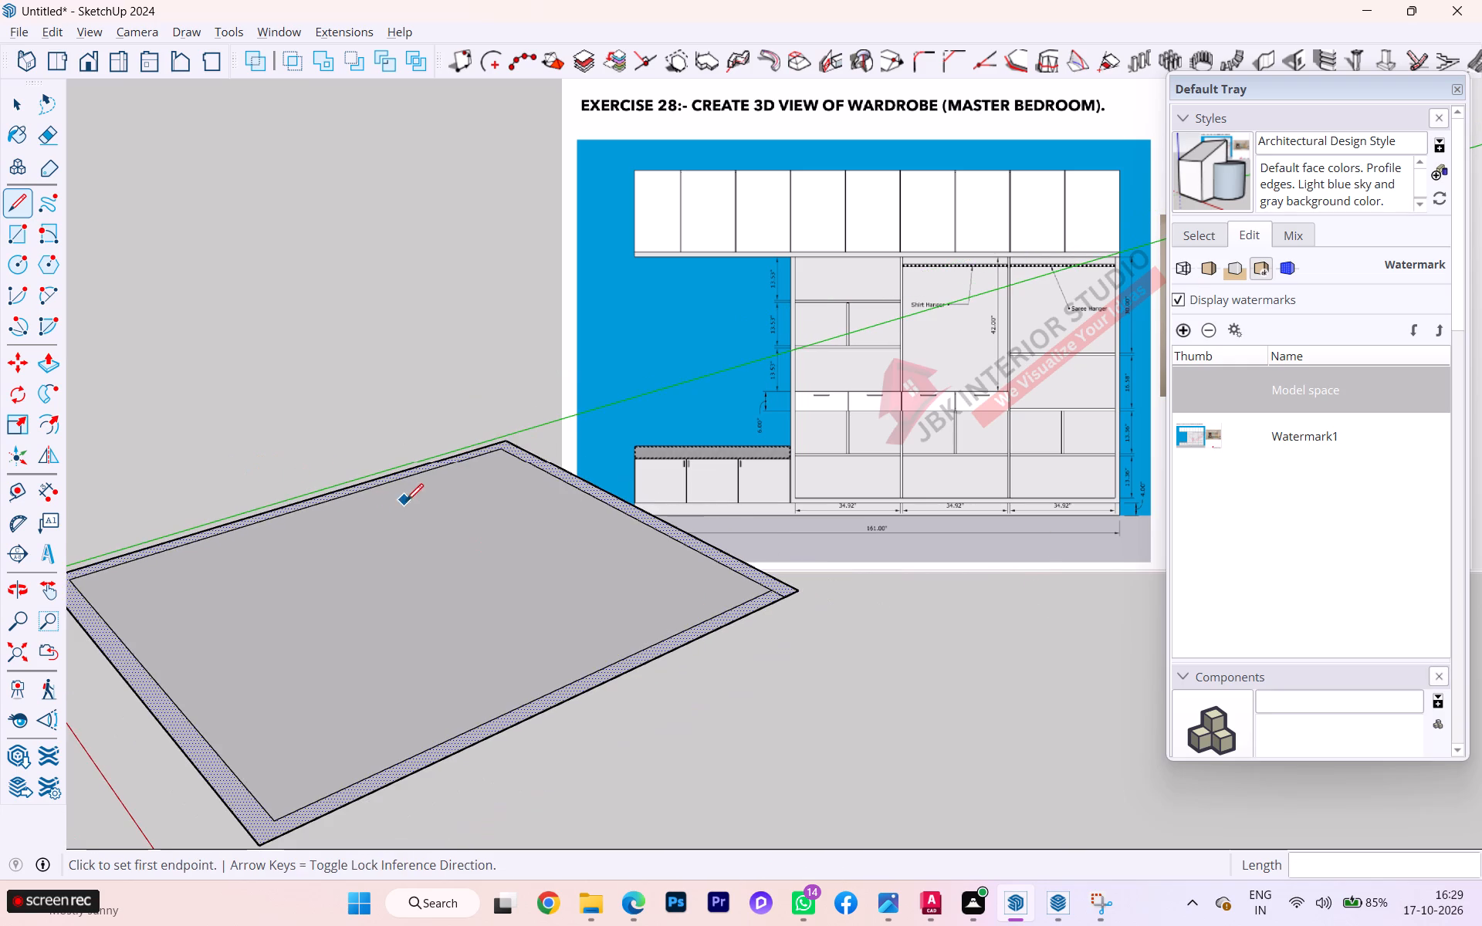
scroll(181, 517, "down", 2)
scroll(67, 532, "up", 7)
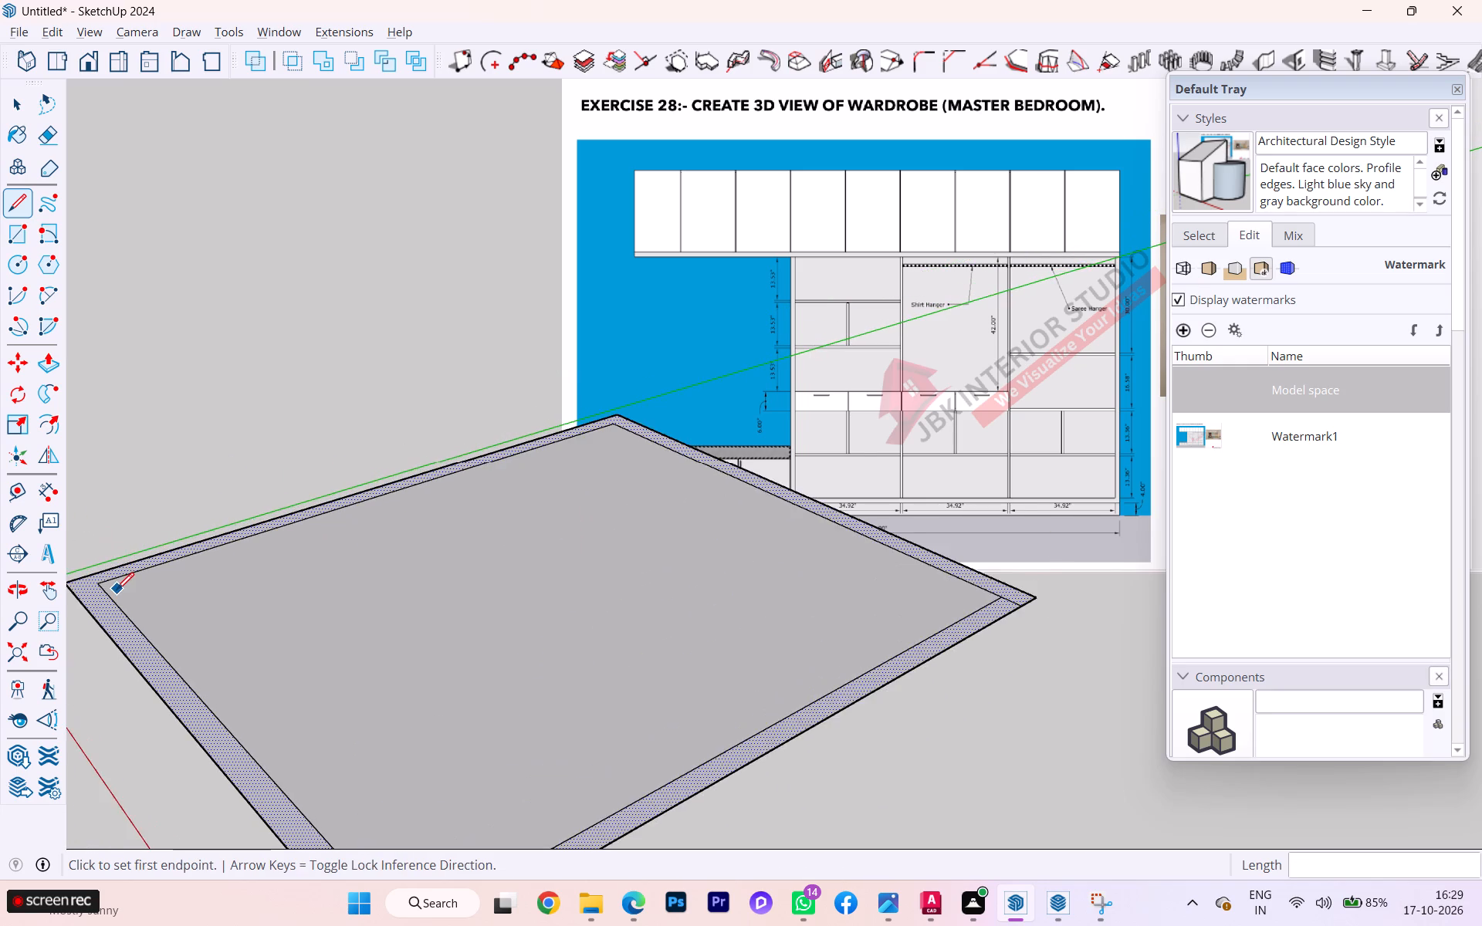
scroll(117, 590, "up", 1)
scroll(117, 590, "down", 1)
scroll(117, 590, "up", 2)
scroll(117, 590, "down", 3)
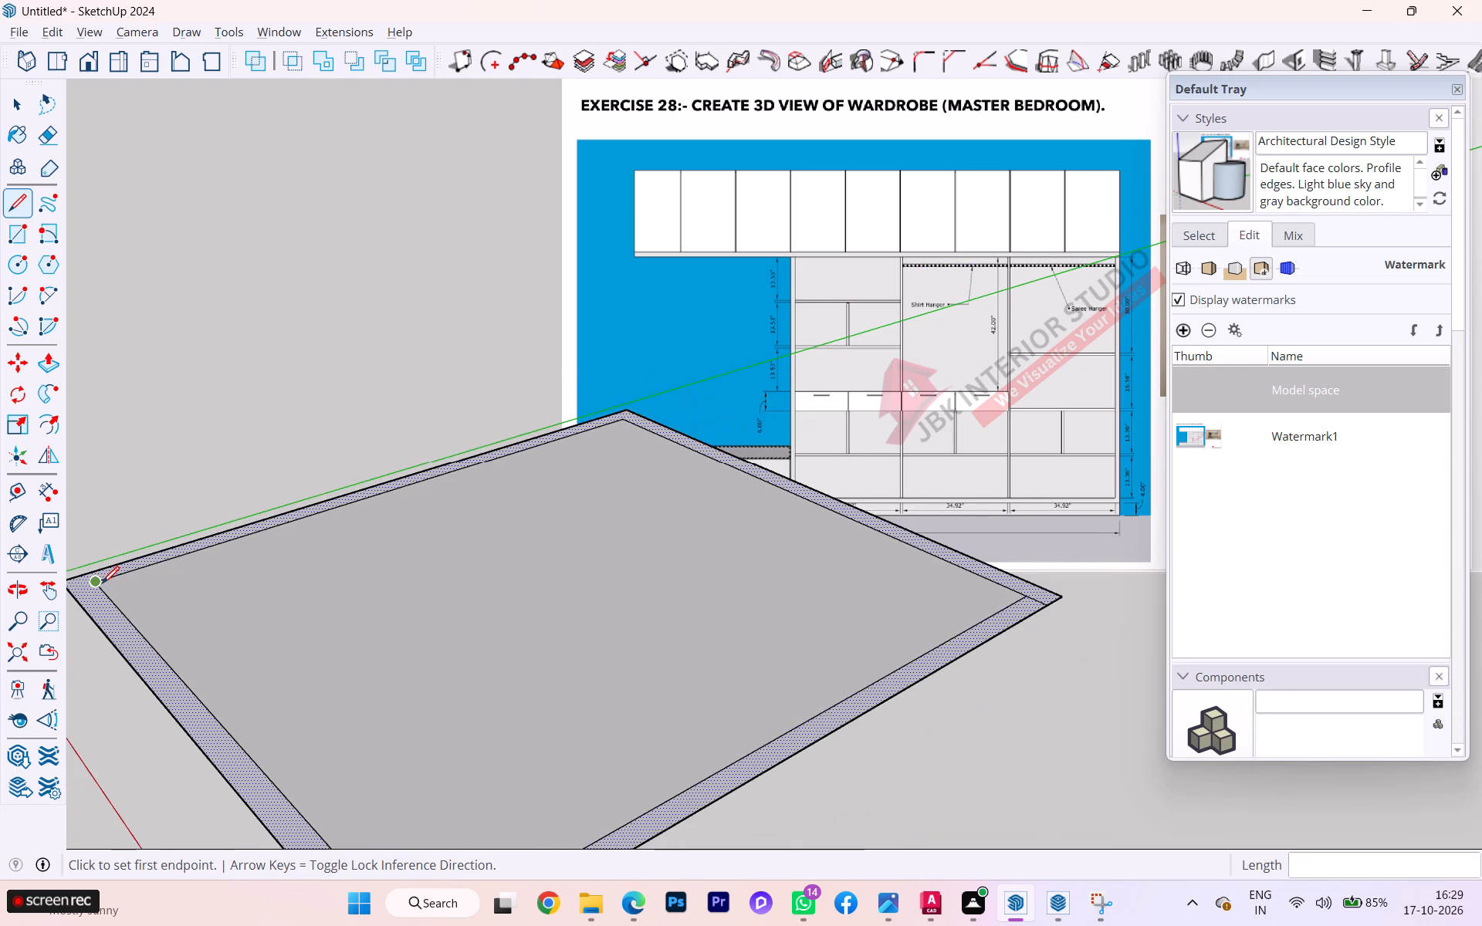
scroll(102, 583, "down", 1)
left_click(102, 583)
left_click(76, 593)
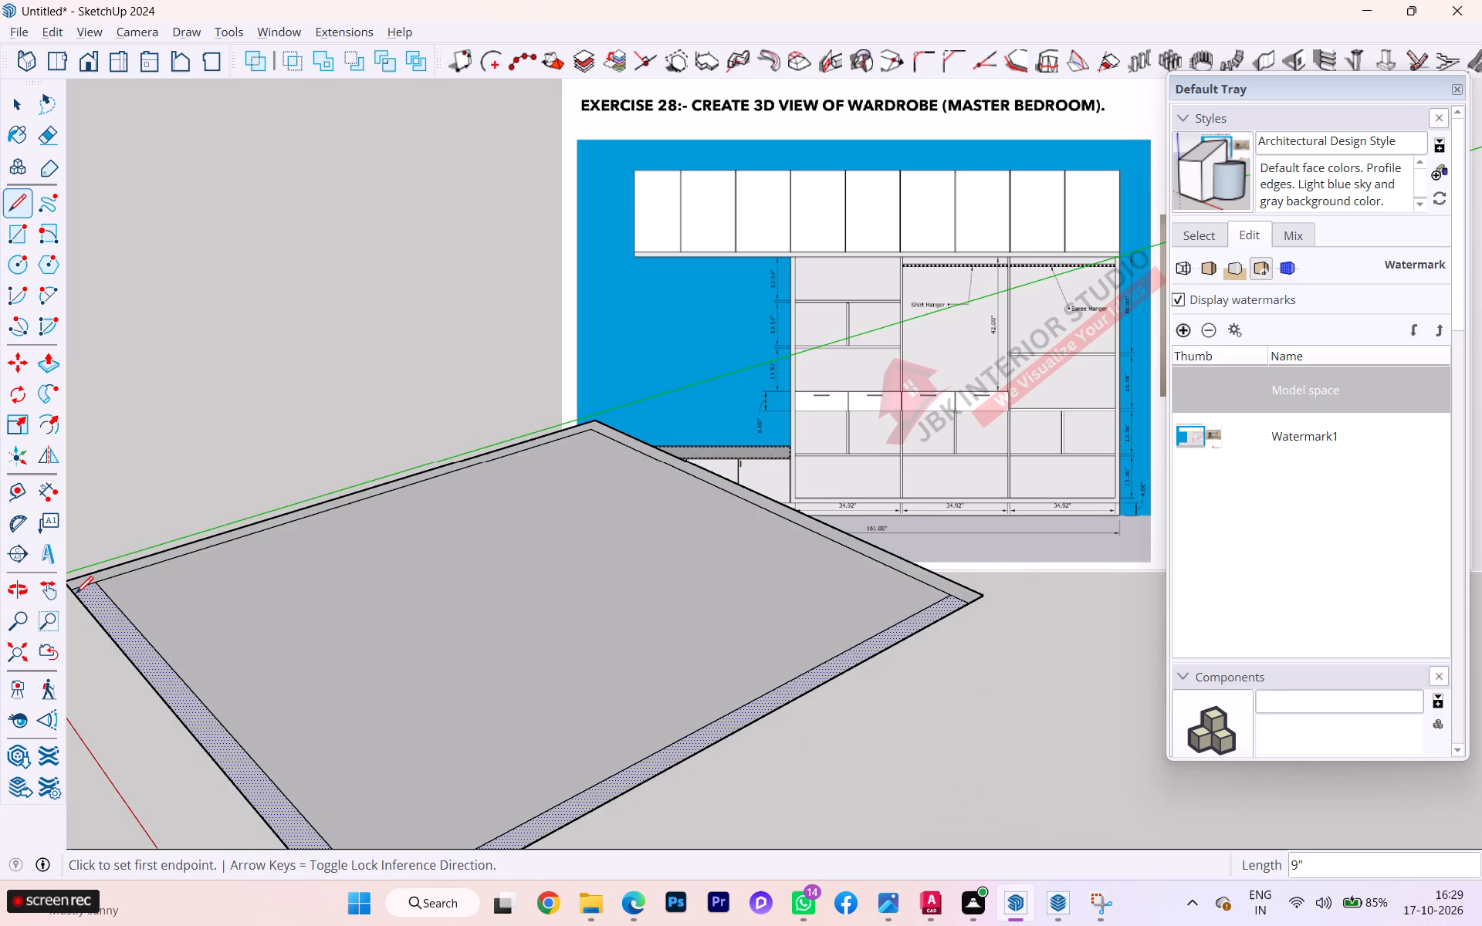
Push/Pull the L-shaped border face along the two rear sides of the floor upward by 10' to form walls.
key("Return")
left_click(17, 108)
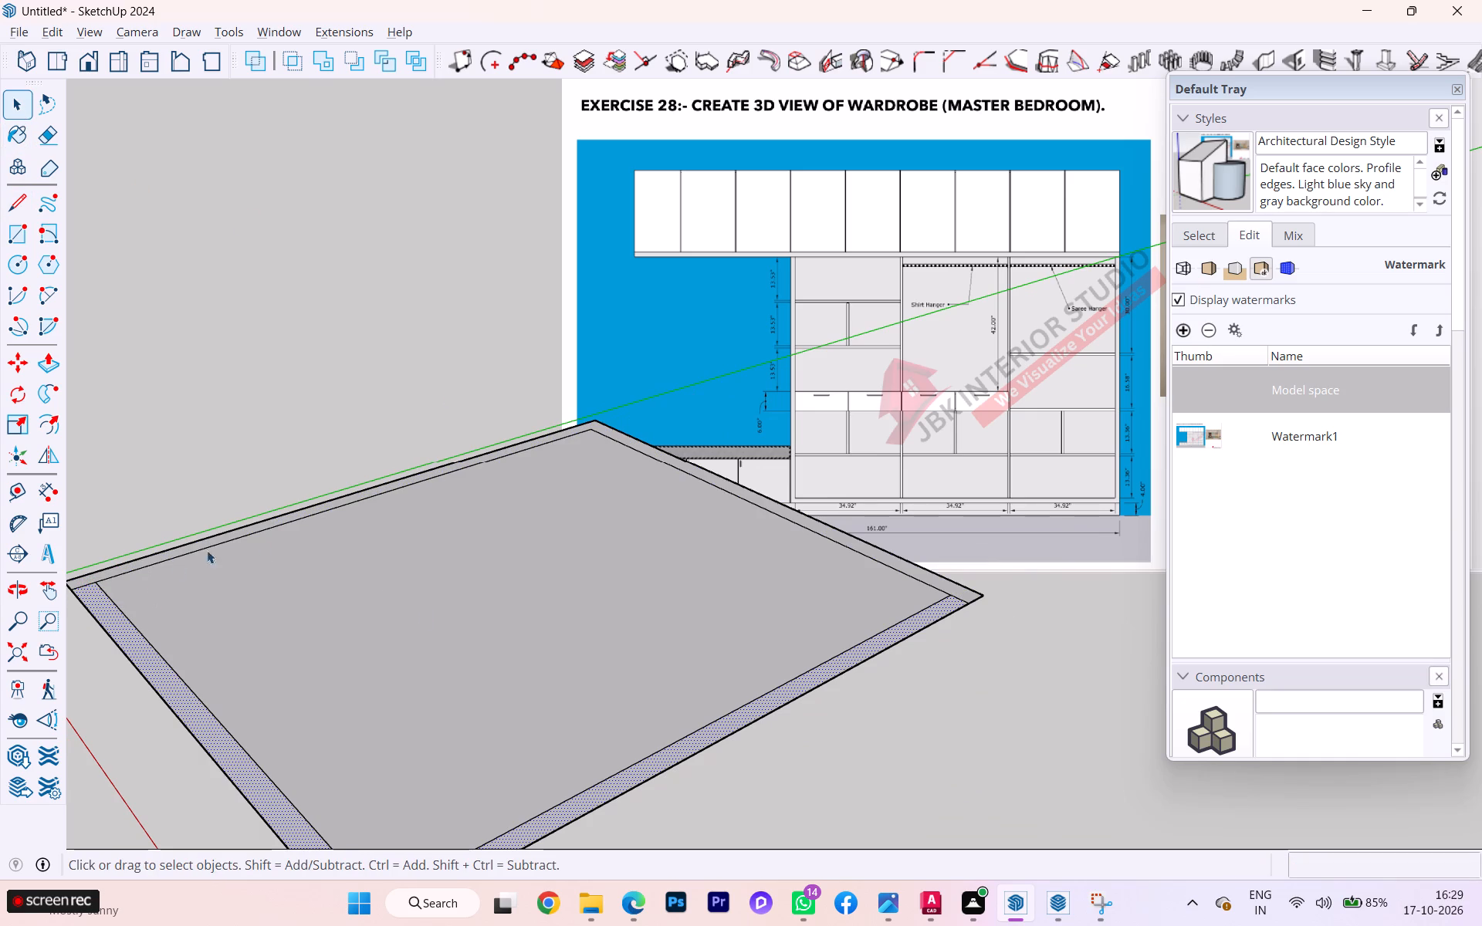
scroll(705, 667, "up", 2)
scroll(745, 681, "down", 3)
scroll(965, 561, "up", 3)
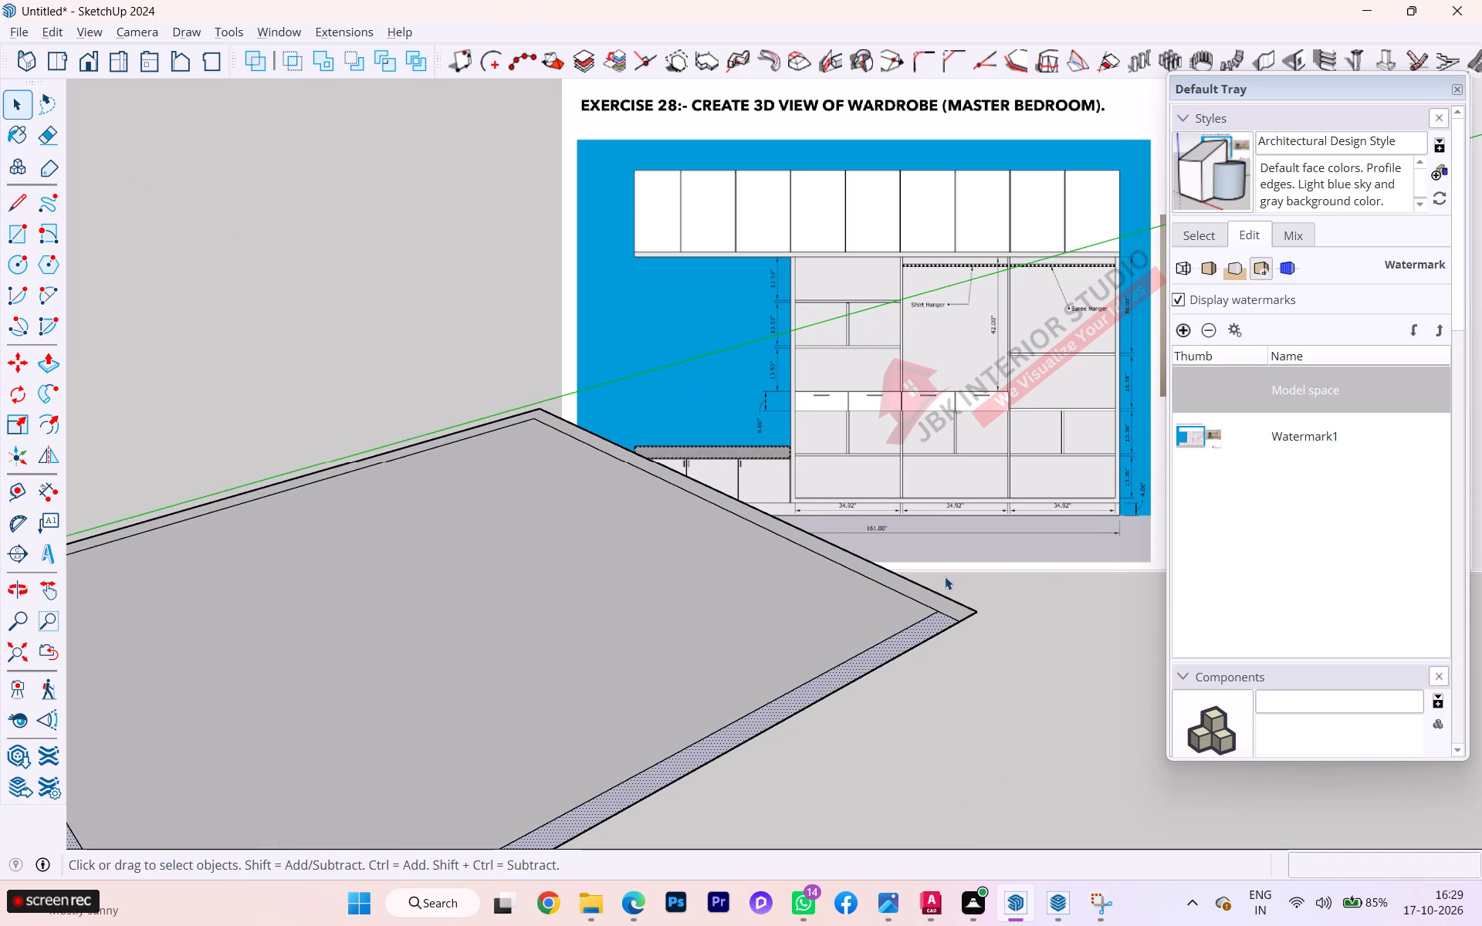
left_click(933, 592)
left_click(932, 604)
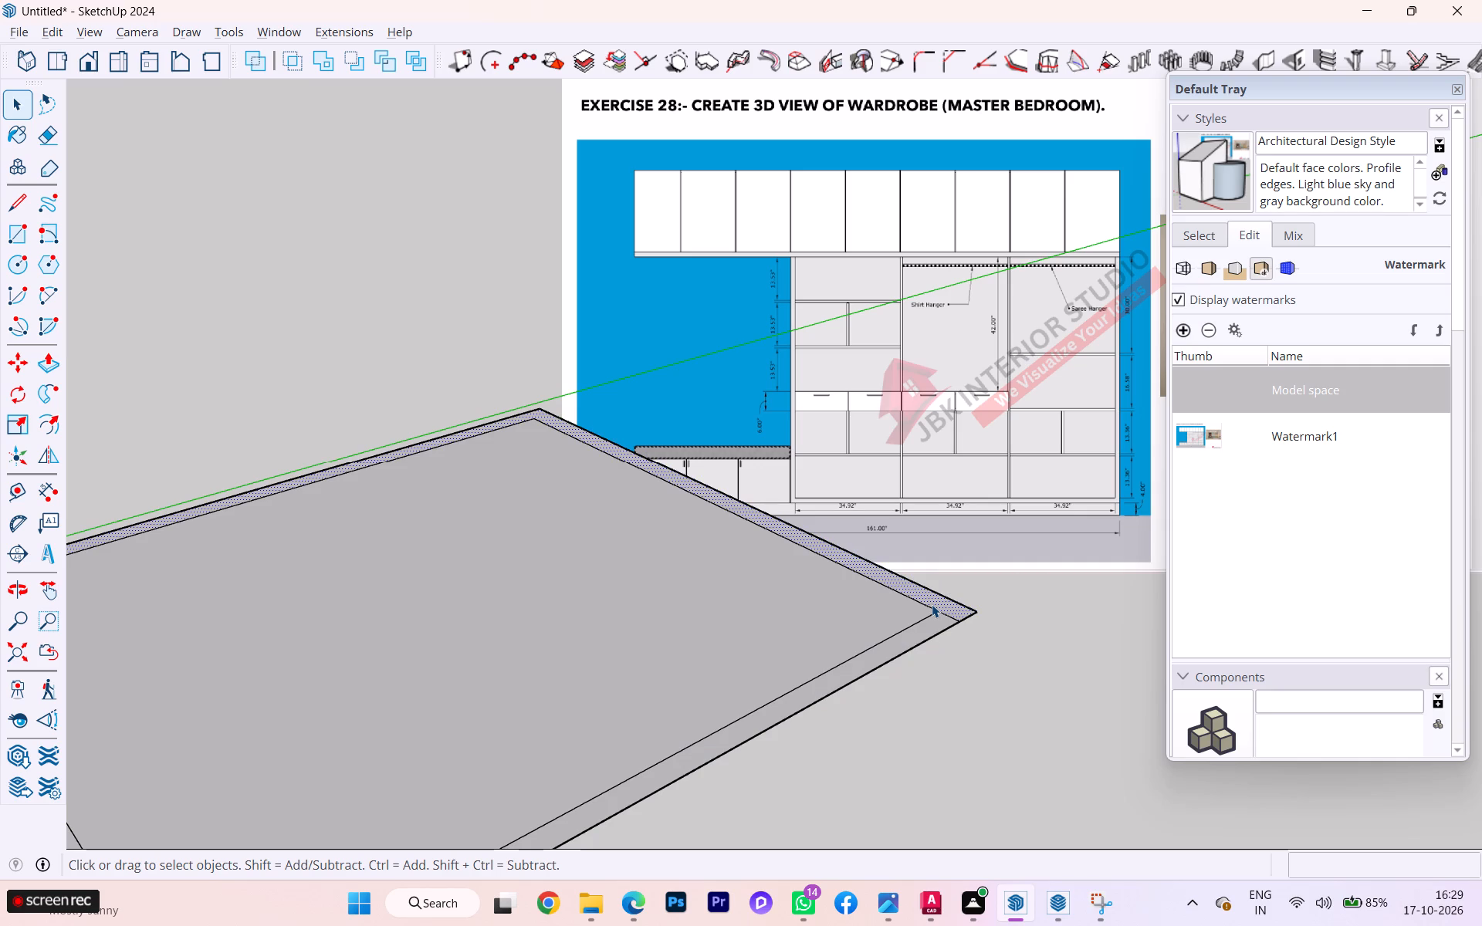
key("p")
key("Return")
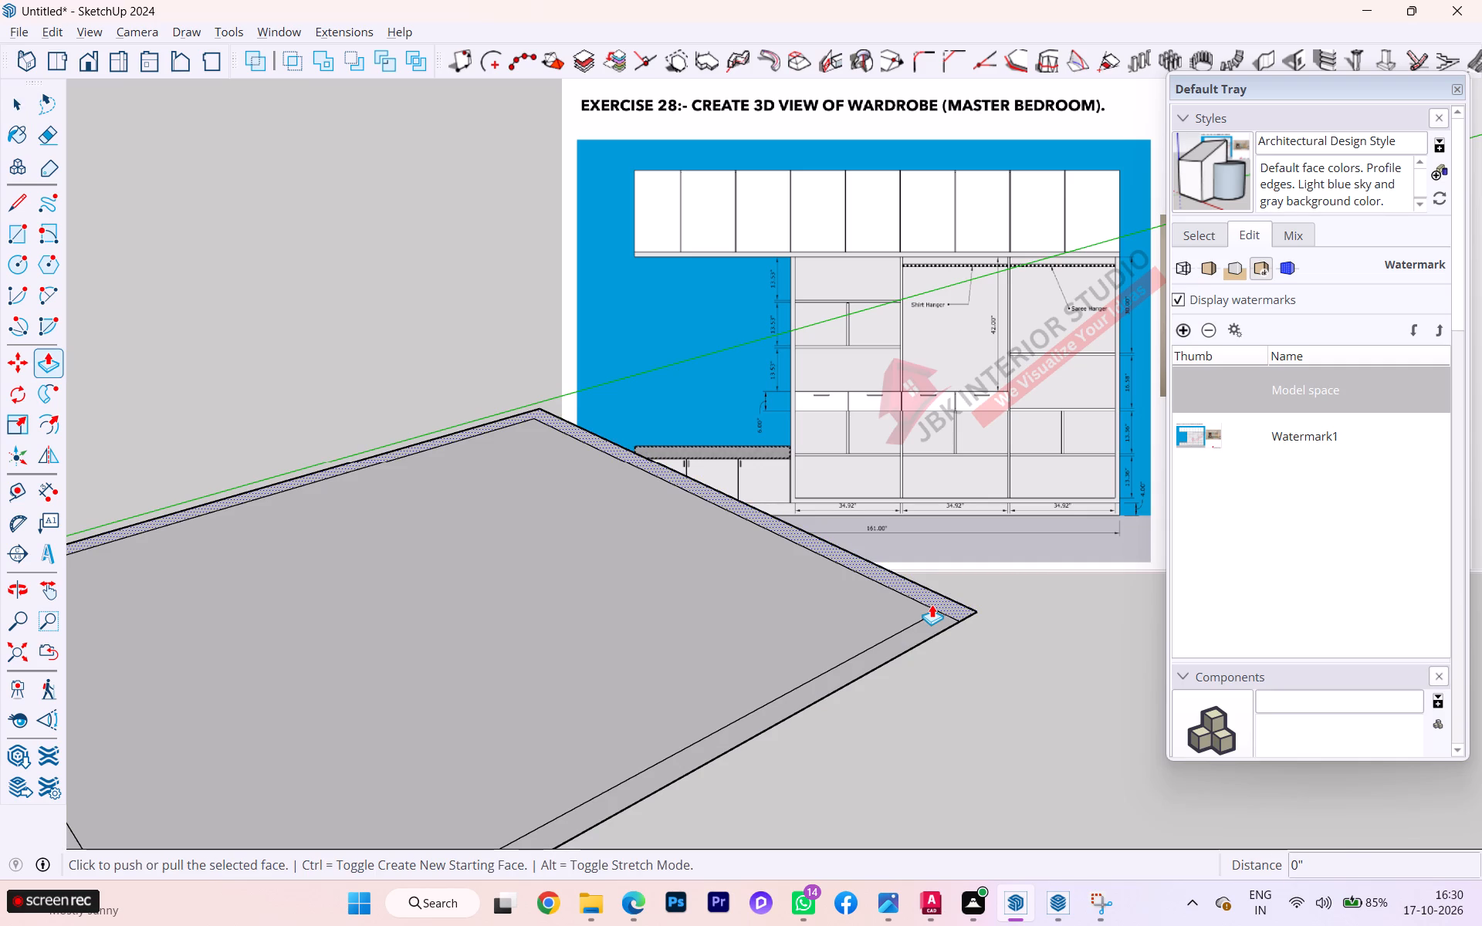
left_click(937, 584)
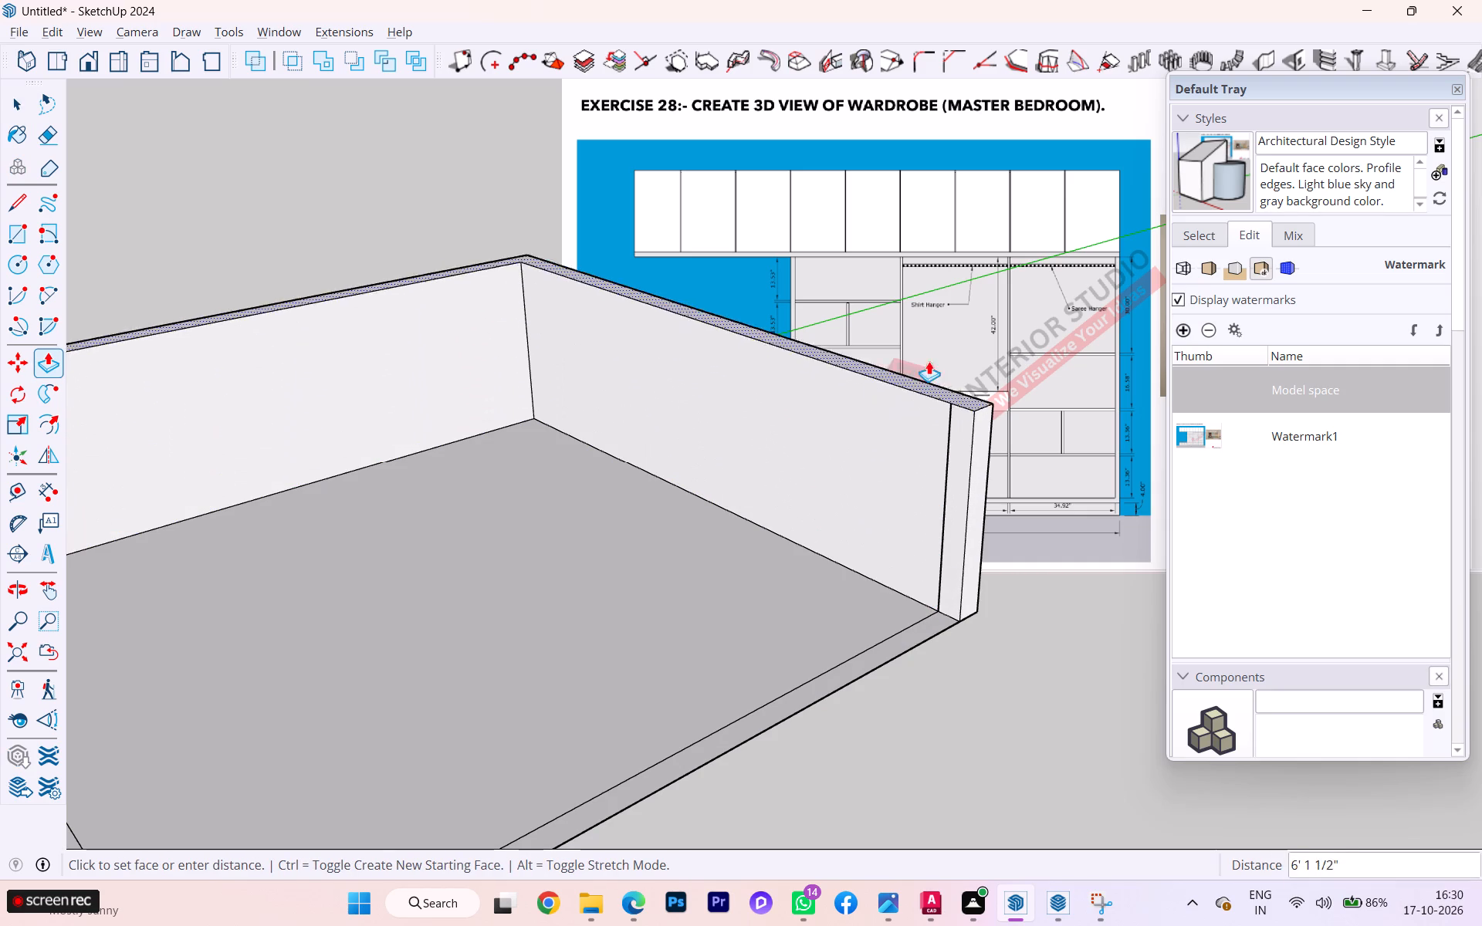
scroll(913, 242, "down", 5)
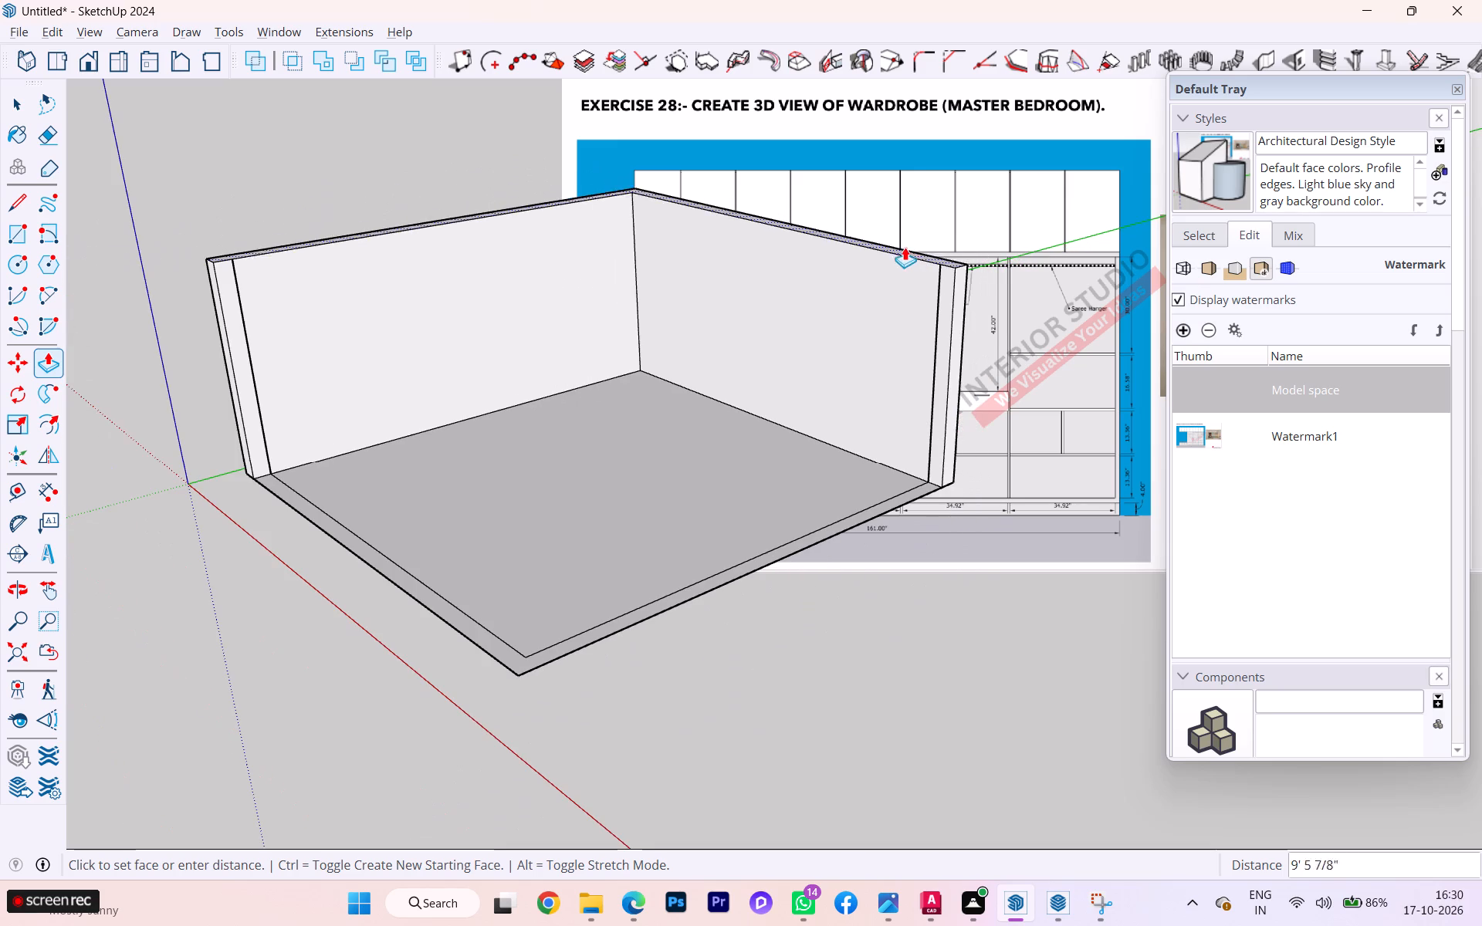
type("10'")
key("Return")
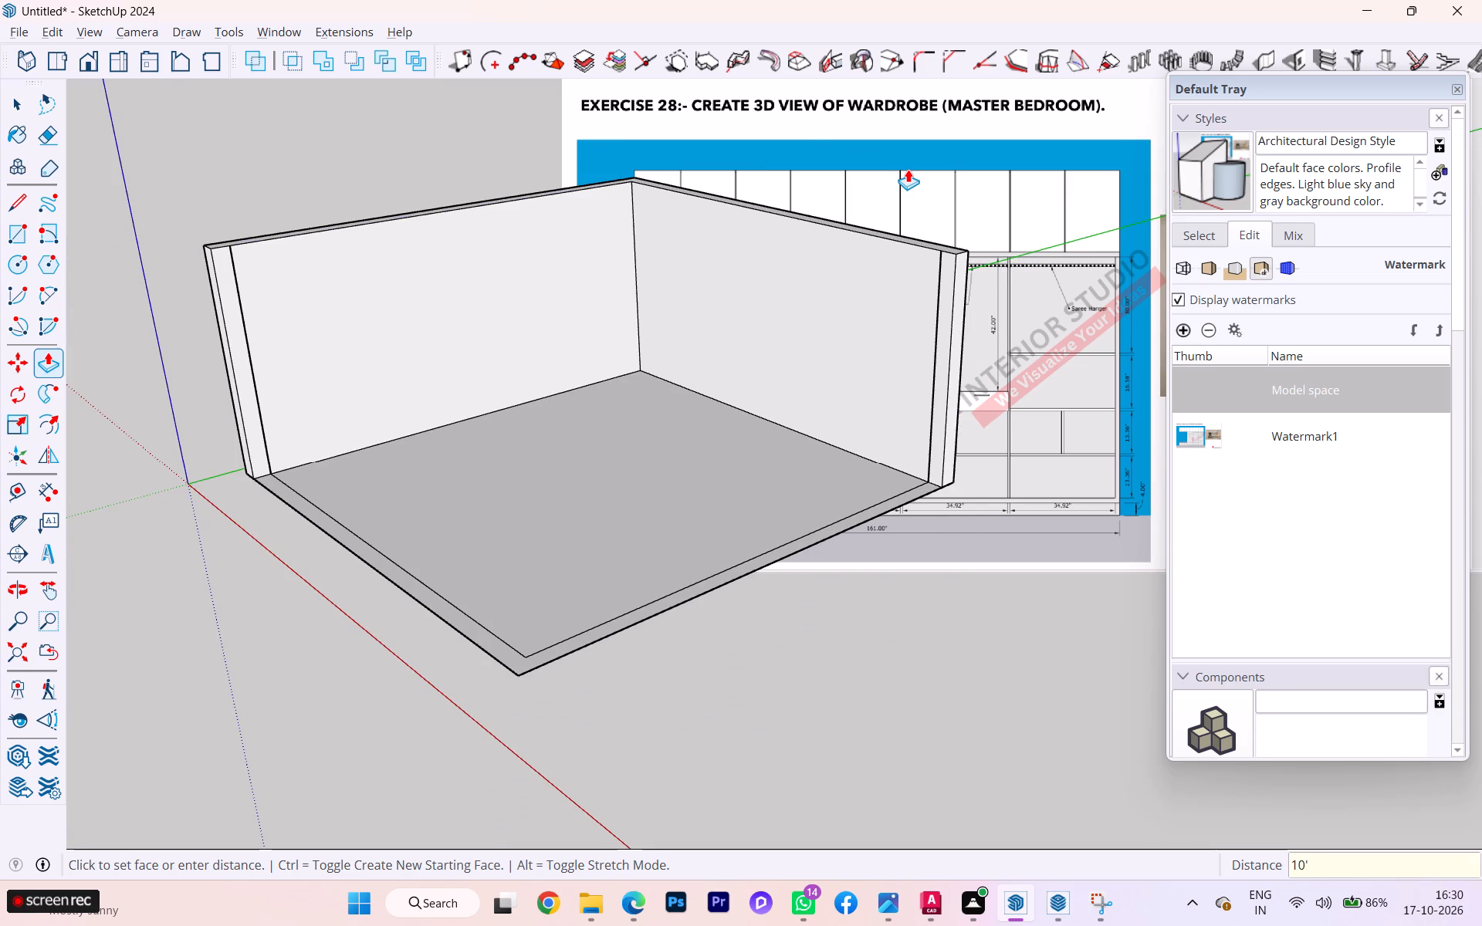
Examine the raised walls, their free ends and the underside of the floor from several angles.
scroll(242, 509, "down", 2)
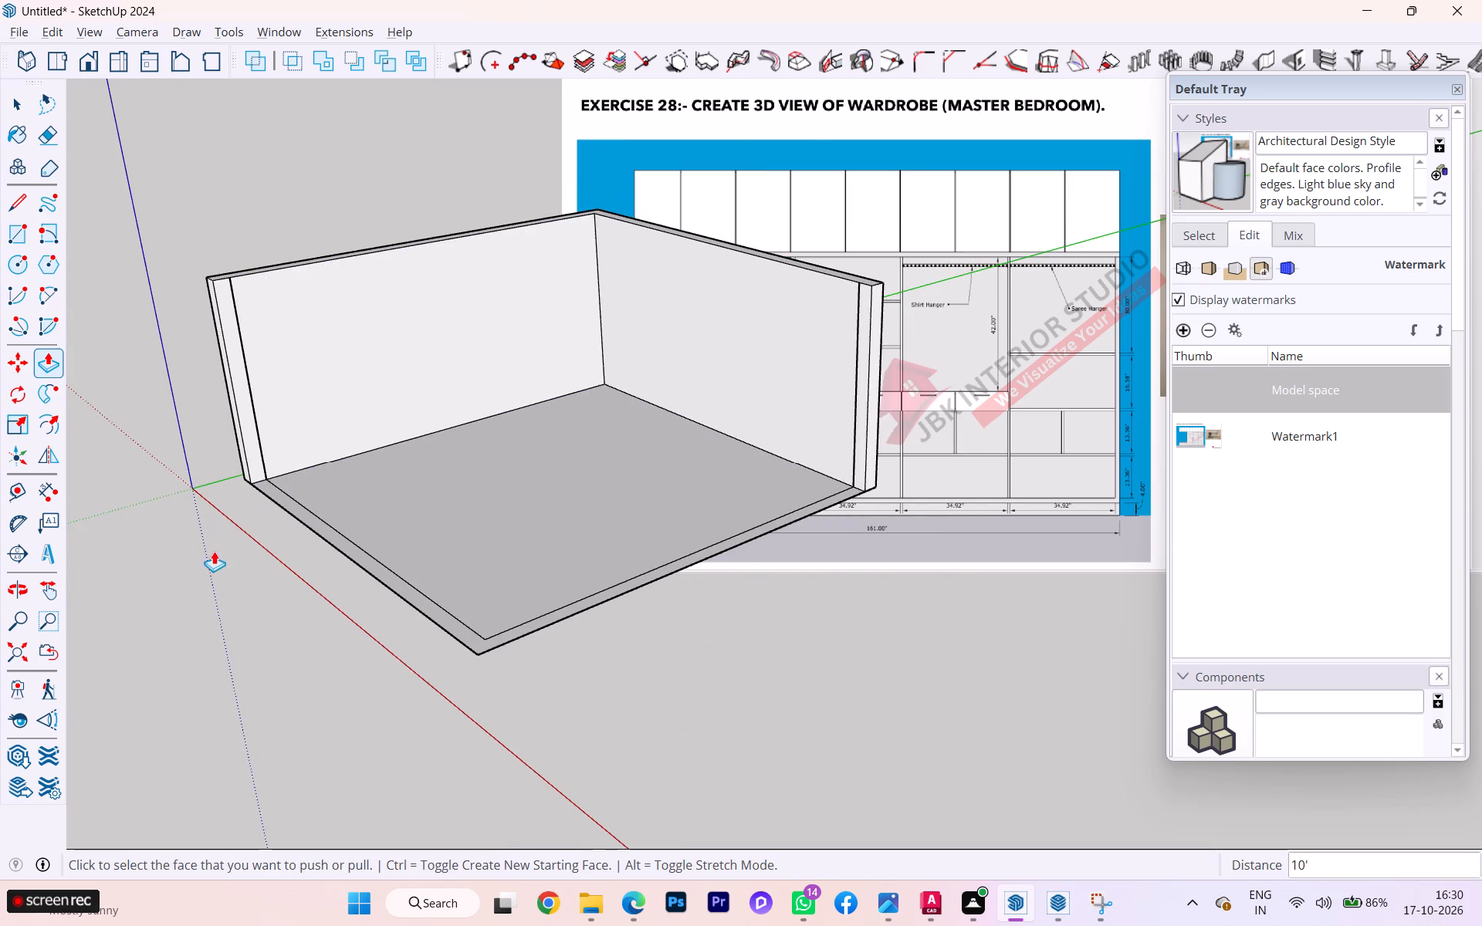
scroll(214, 556, "down", 6)
scroll(278, 597, "up", 1)
middle_click_drag(294, 601, 364, 566)
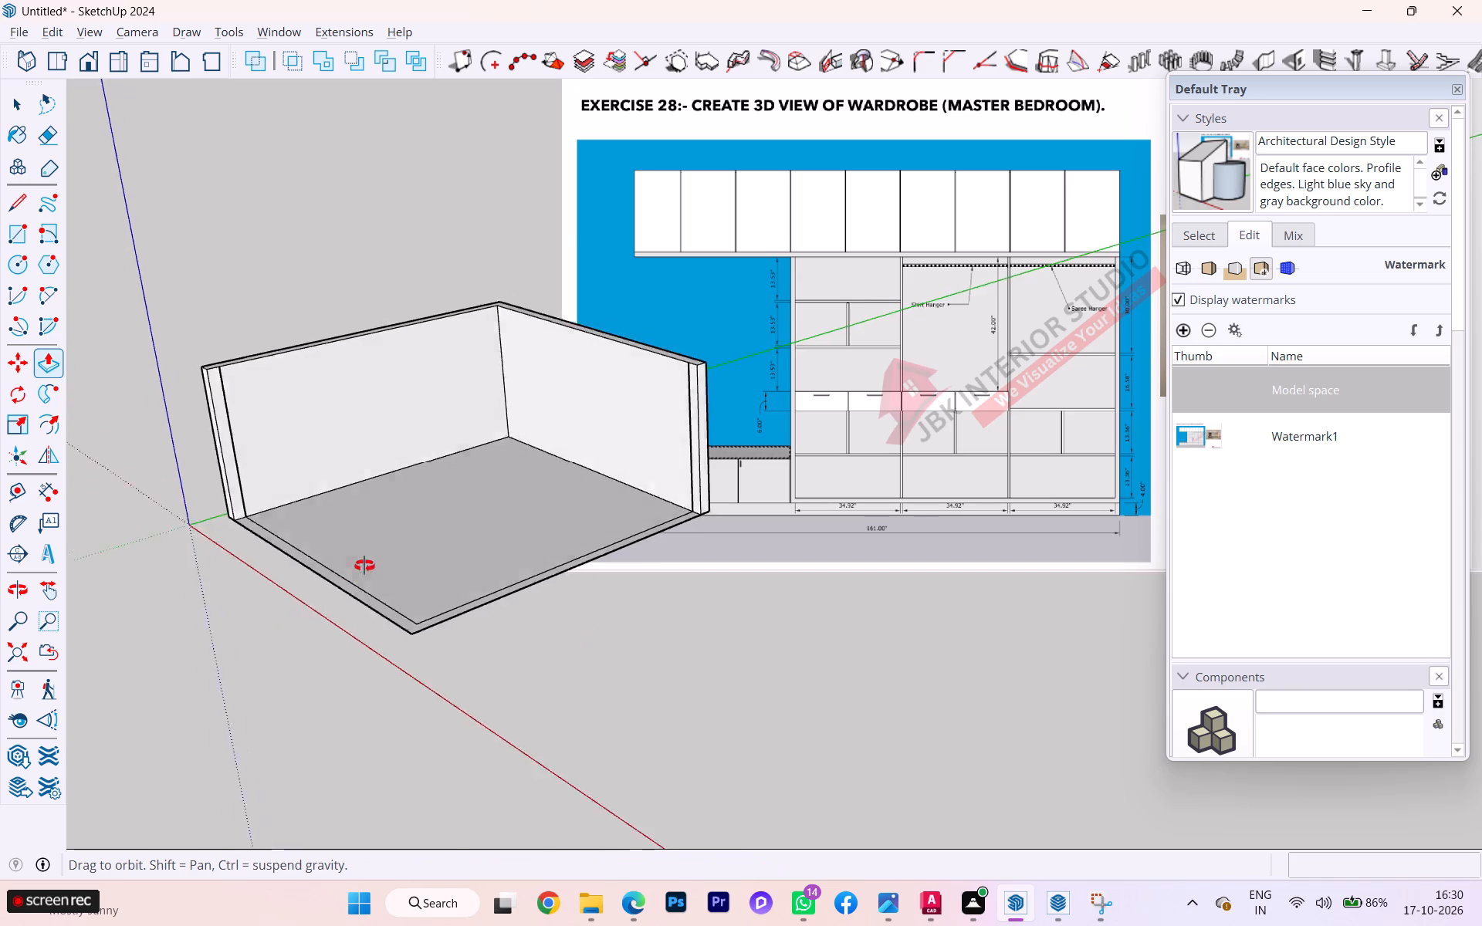
middle_click_drag(364, 566, 178, 233)
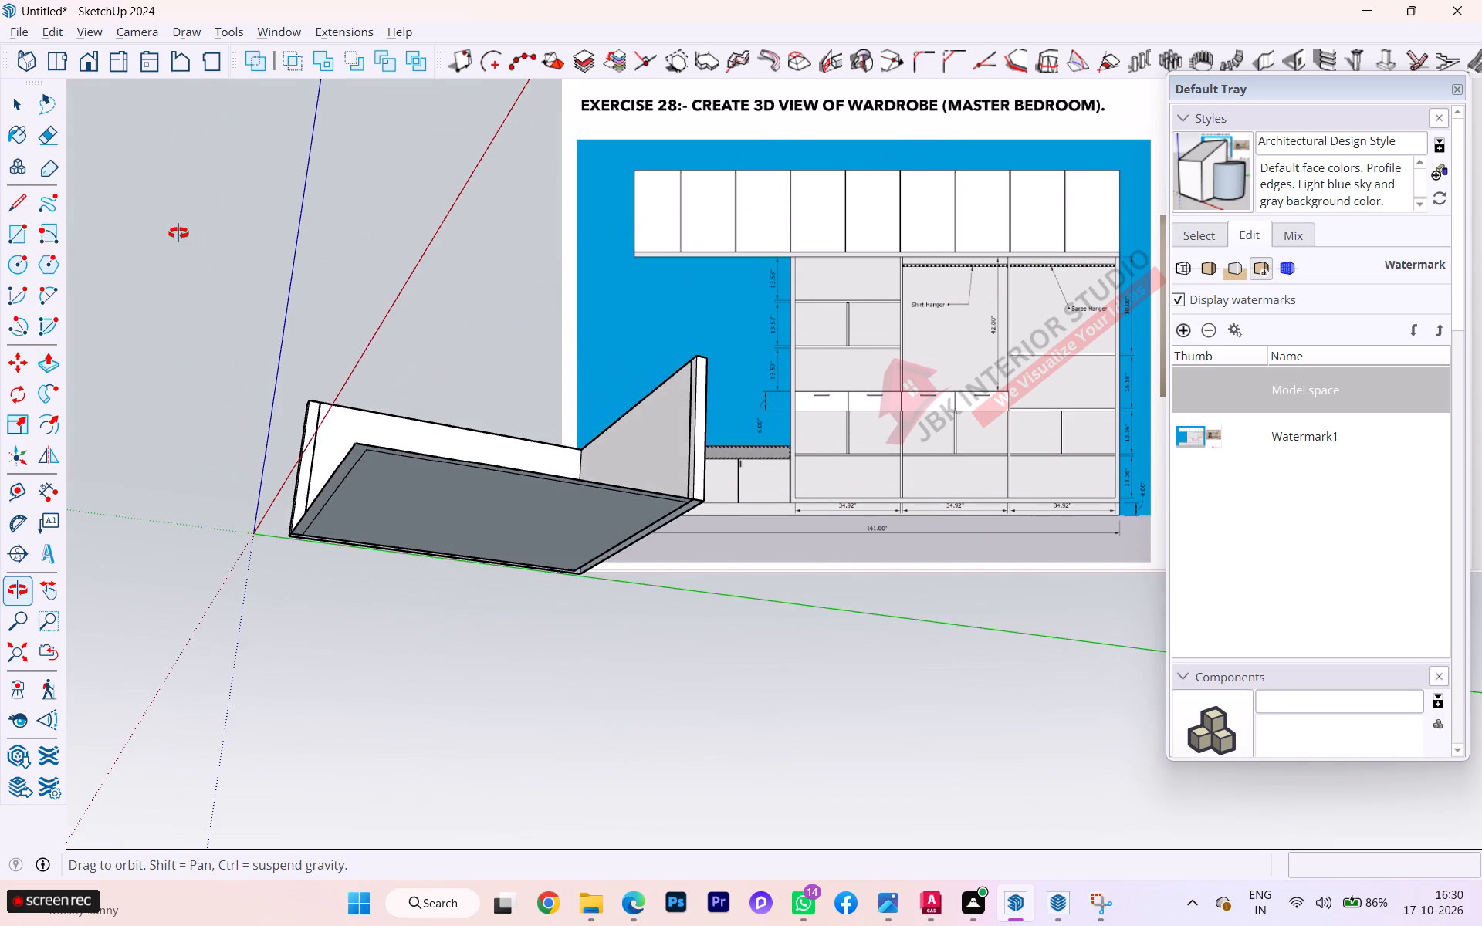
middle_click_drag(178, 233, 283, 108)
scroll(585, 477, "down", 2)
scroll(590, 483, "up", 7)
scroll(661, 504, "down", 1)
scroll(668, 504, "up", 1)
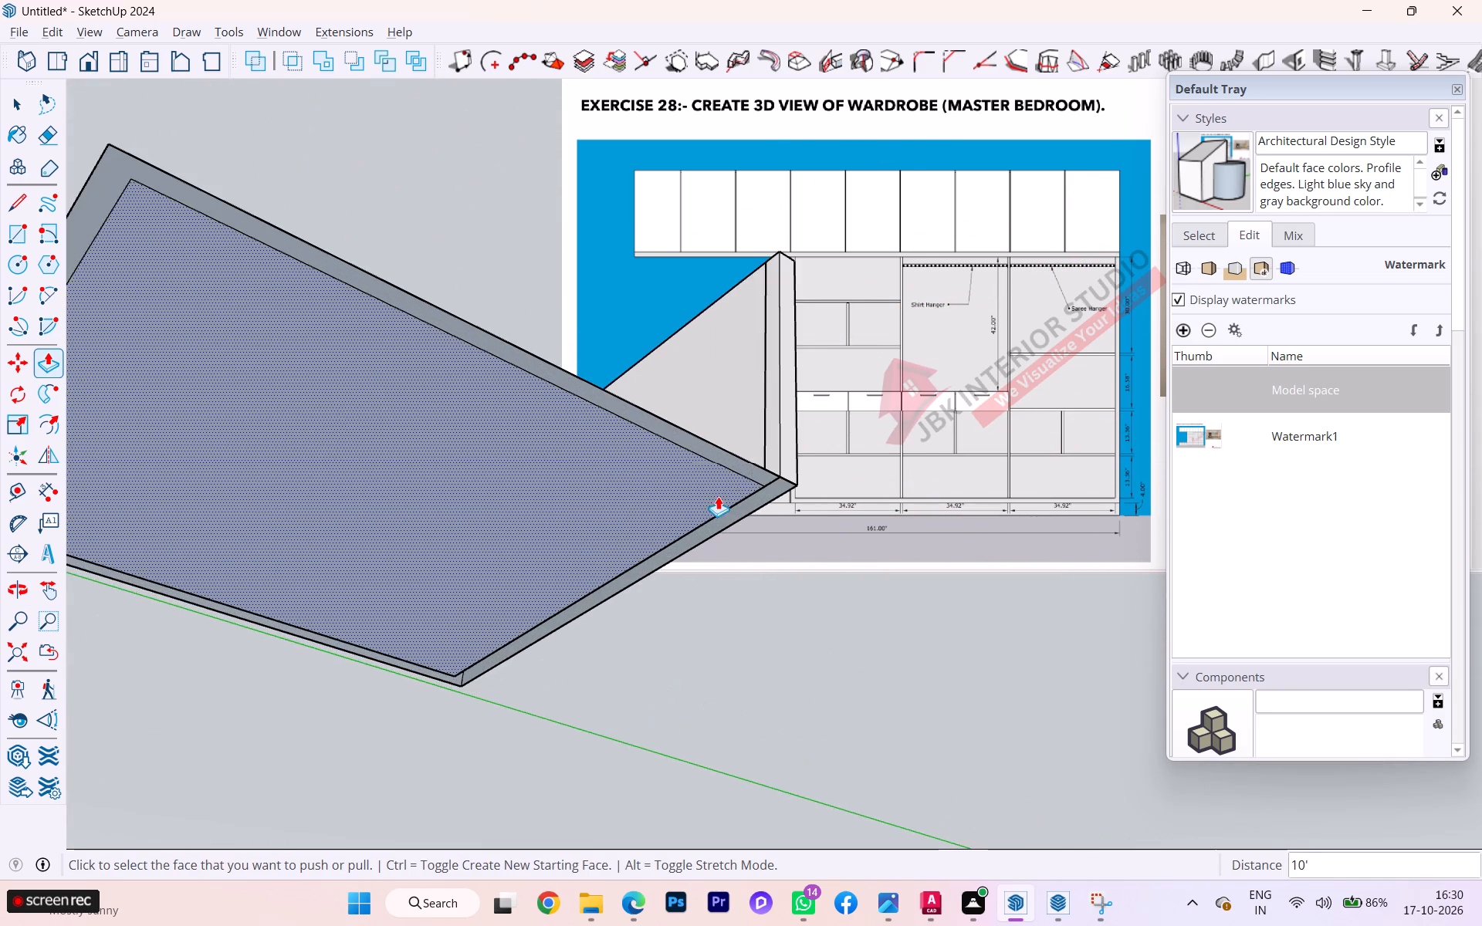
scroll(722, 491, "up", 6)
scroll(788, 473, "up", 7)
scroll(854, 485, "up", 4)
scroll(858, 500, "down", 4)
scroll(857, 501, "up", 1)
scroll(857, 501, "down", 1)
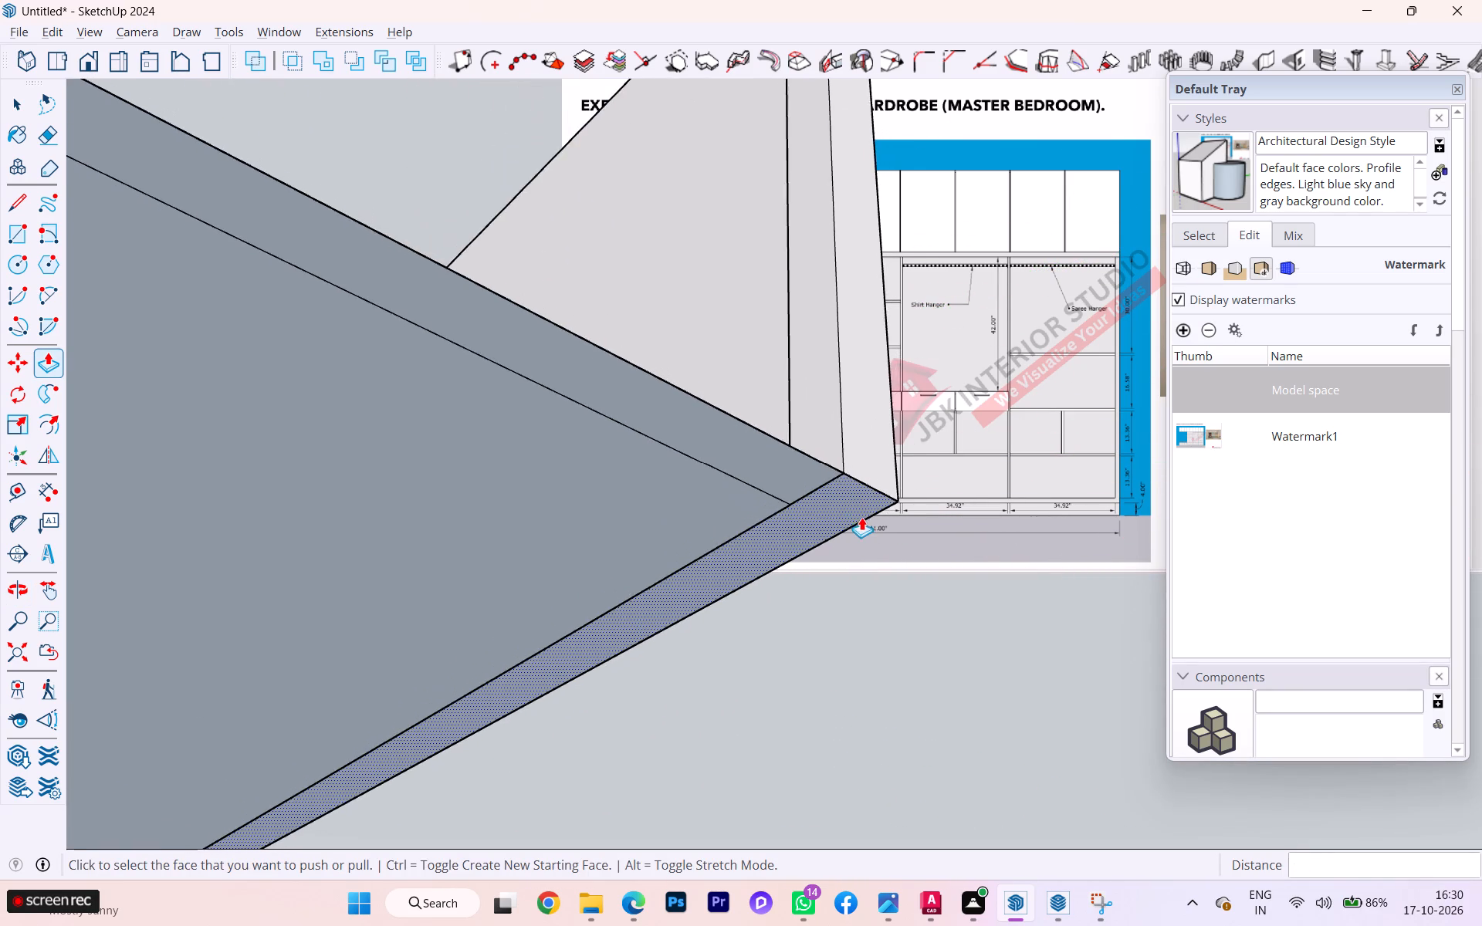
scroll(861, 517, "down", 1)
scroll(861, 517, "up", 1)
scroll(861, 517, "down", 4)
middle_click_drag(853, 543, 736, 866)
scroll(737, 764, "down", 1)
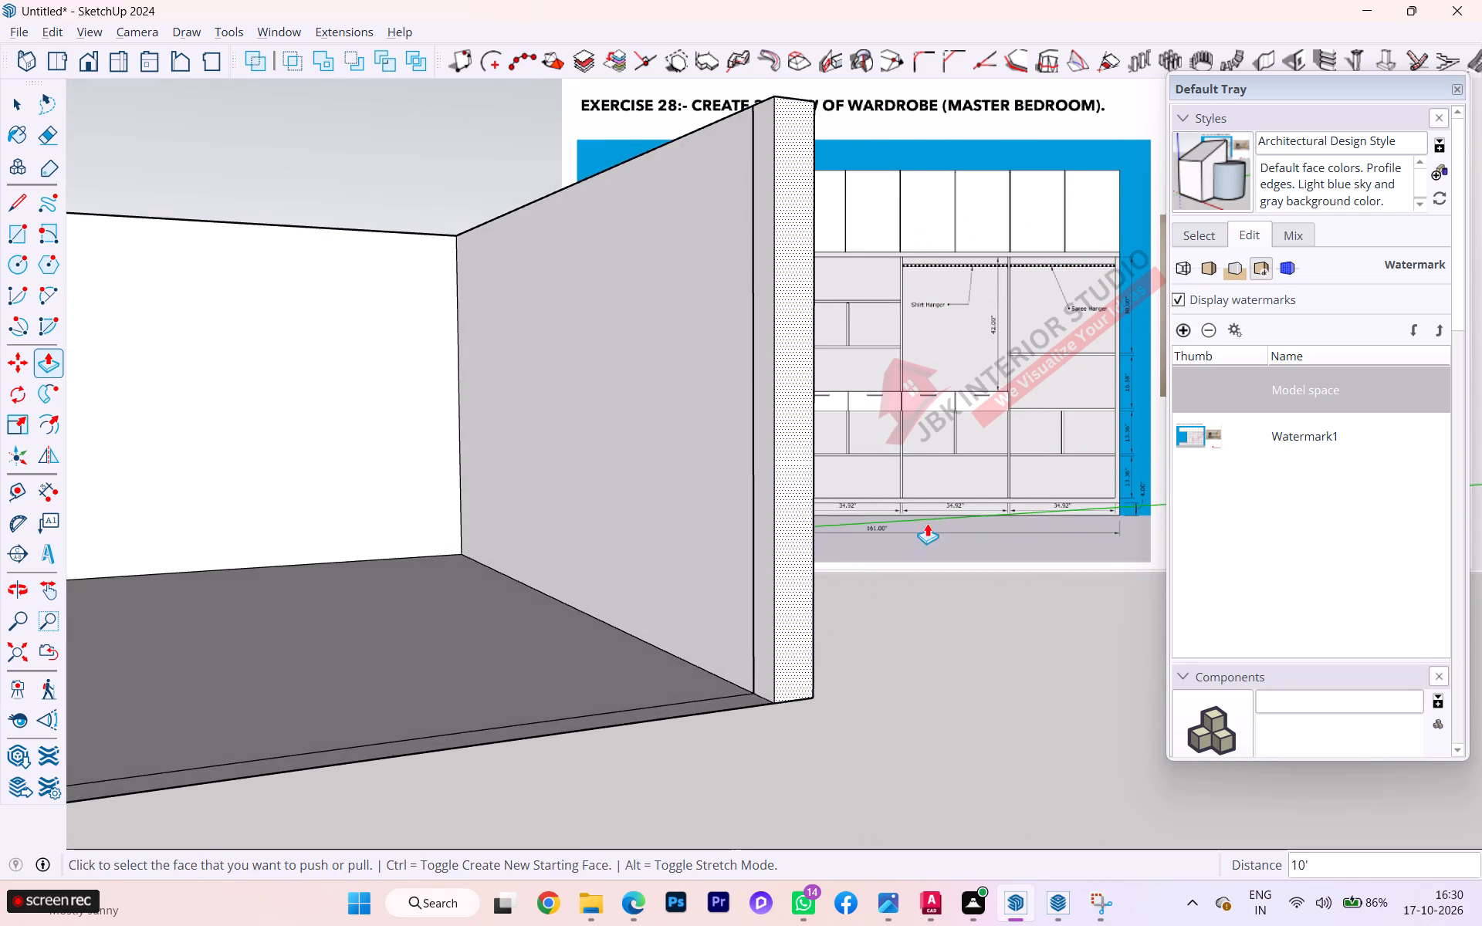
scroll(927, 523, "down", 3)
scroll(931, 539, "up", 1)
scroll(932, 544, "down", 2)
scroll(863, 705, "down", 2)
scroll(859, 712, "up", 2)
scroll(859, 714, "down", 10)
scroll(837, 651, "down", 2)
middle_click_drag(837, 651, 824, 683)
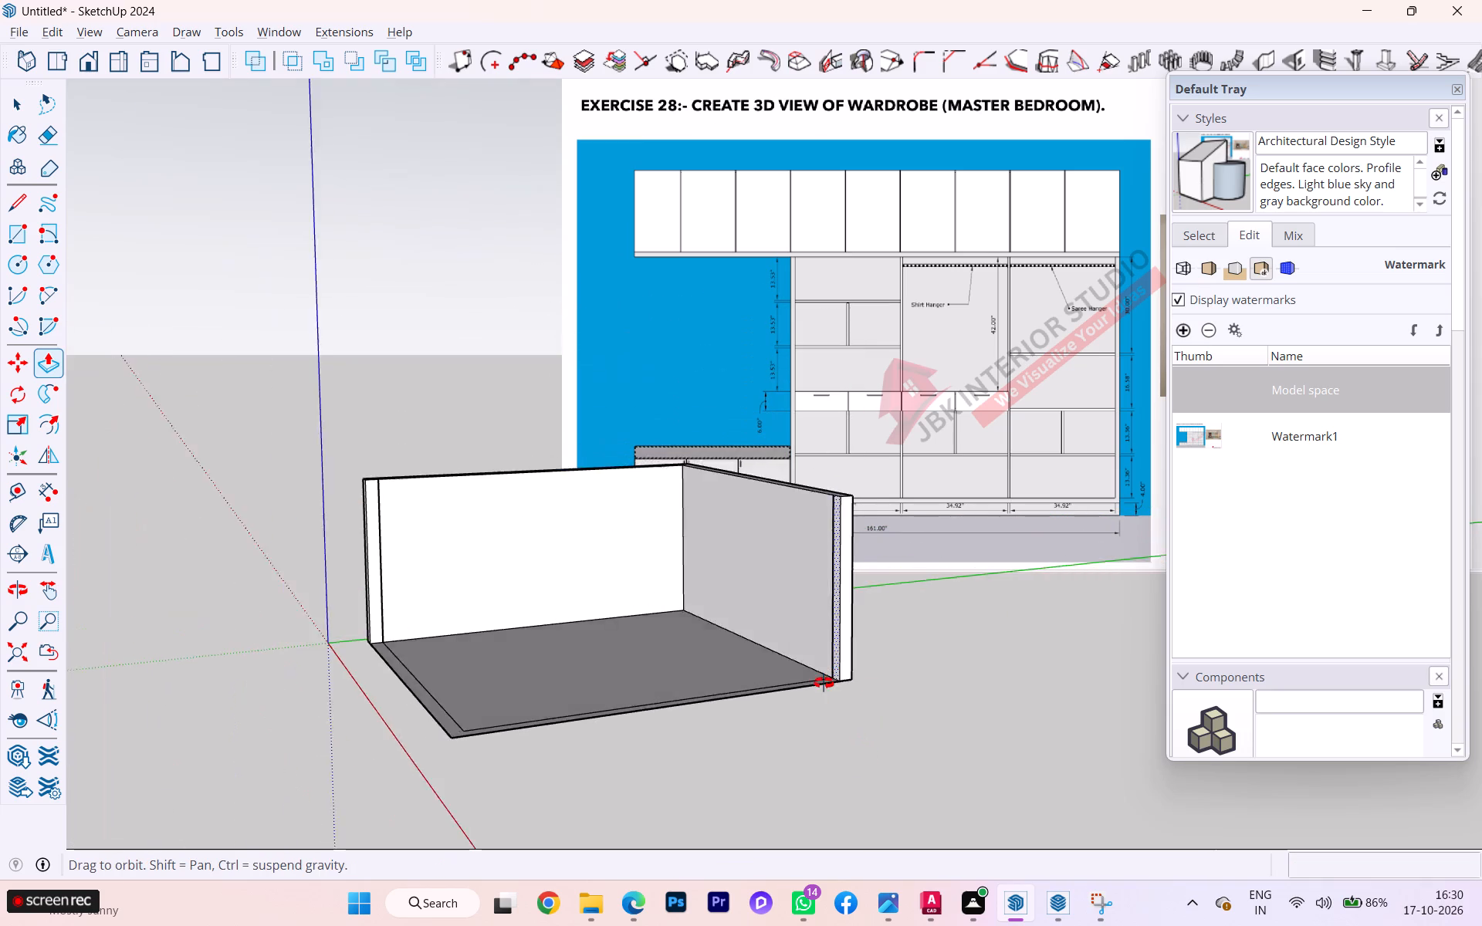
middle_click_drag(824, 683, 702, 745)
scroll(833, 509, "up", 3)
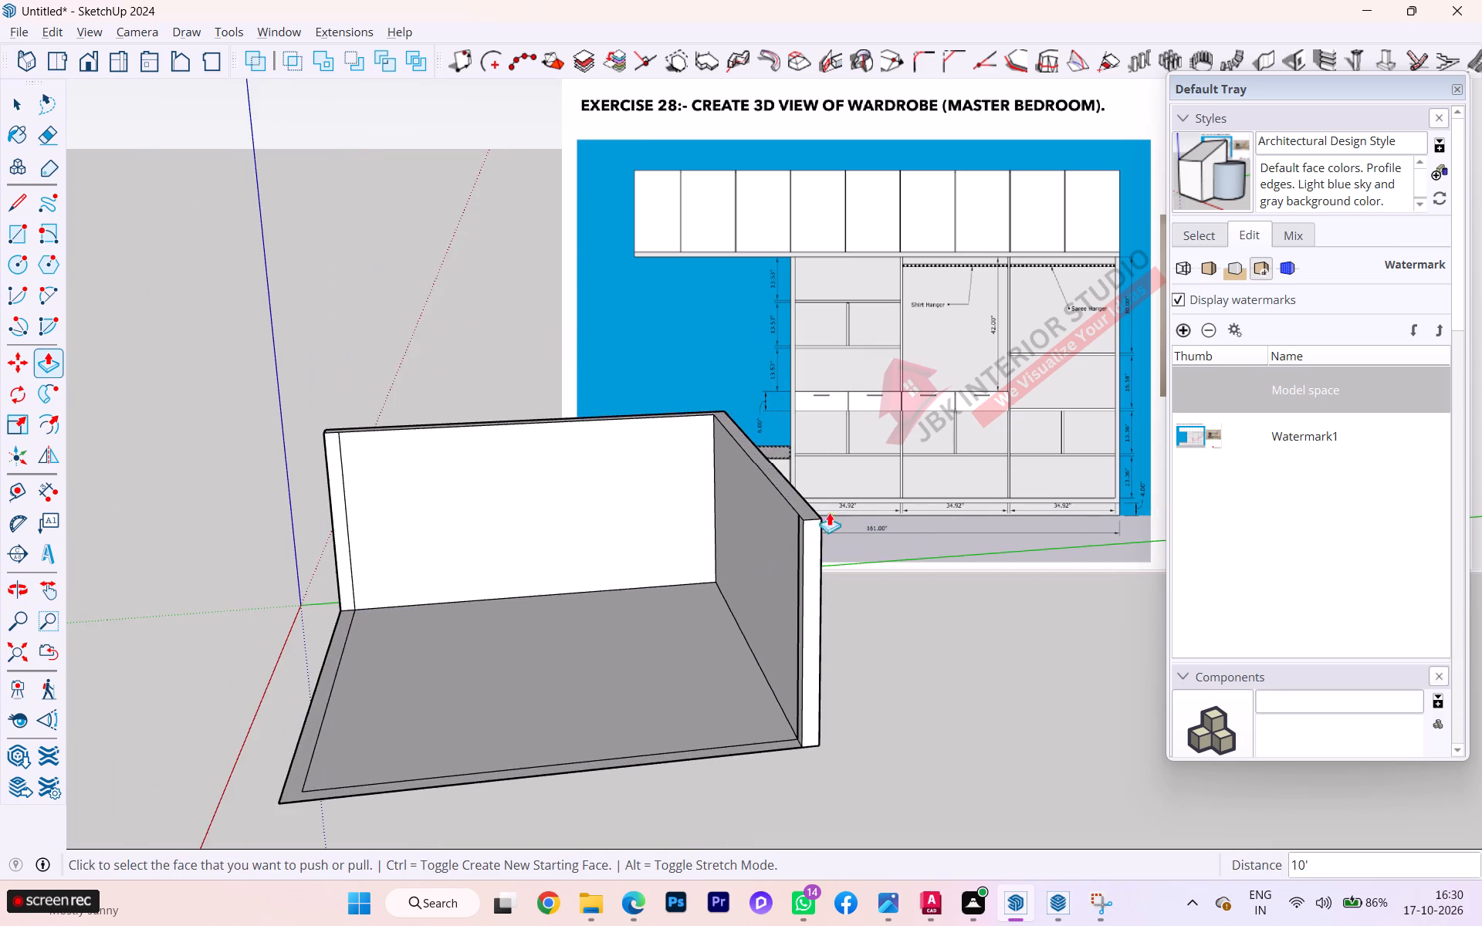
scroll(817, 525, "down", 1)
middle_click_drag(817, 525, 1017, 522)
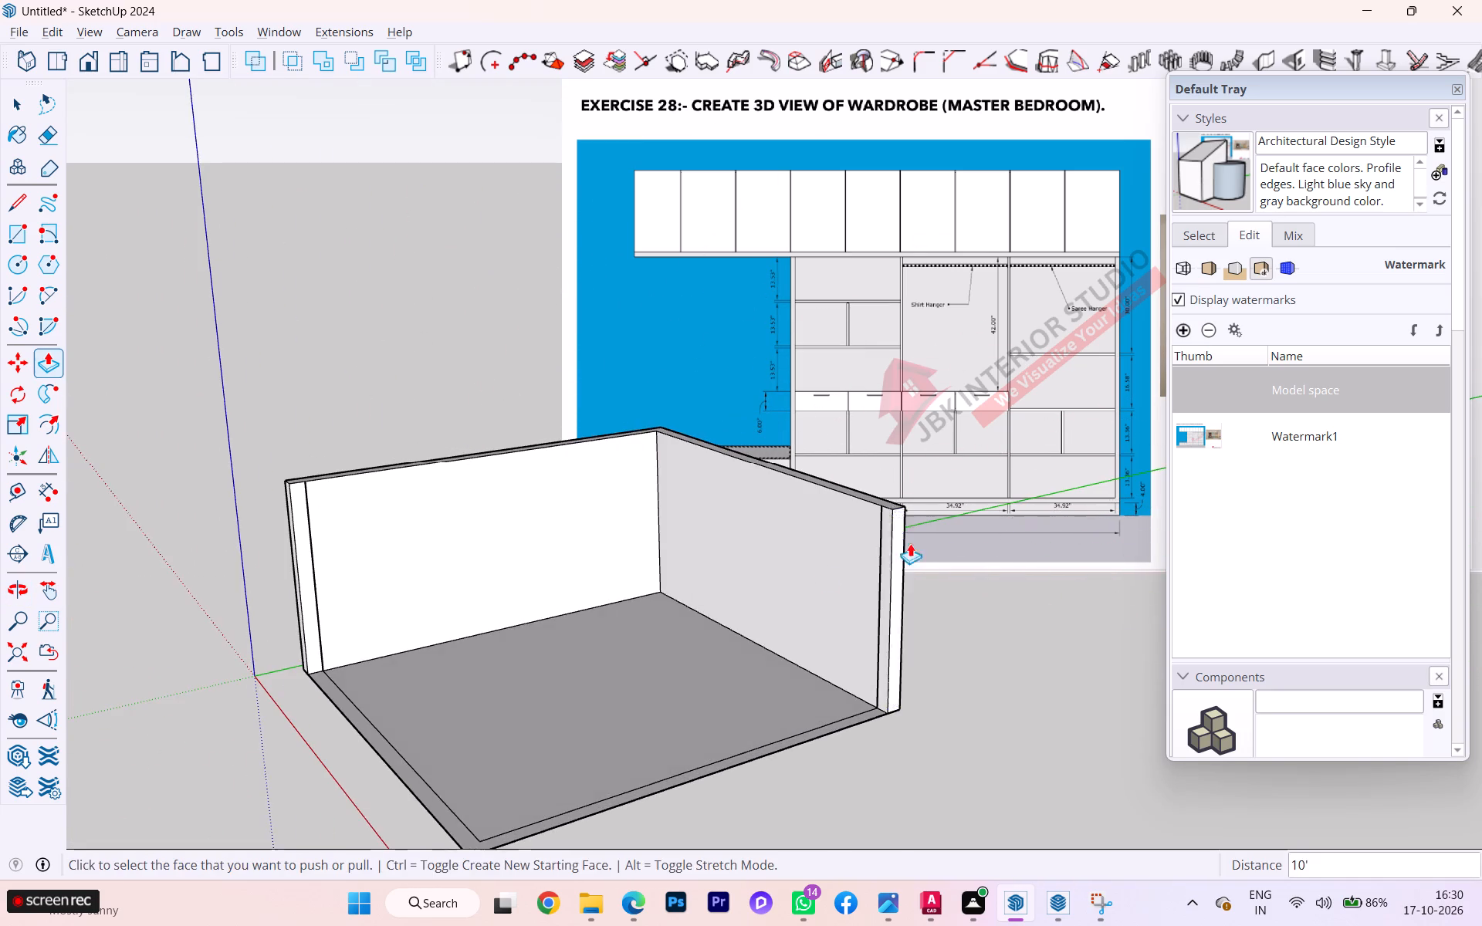
middle_click_drag(495, 640, 209, 346)
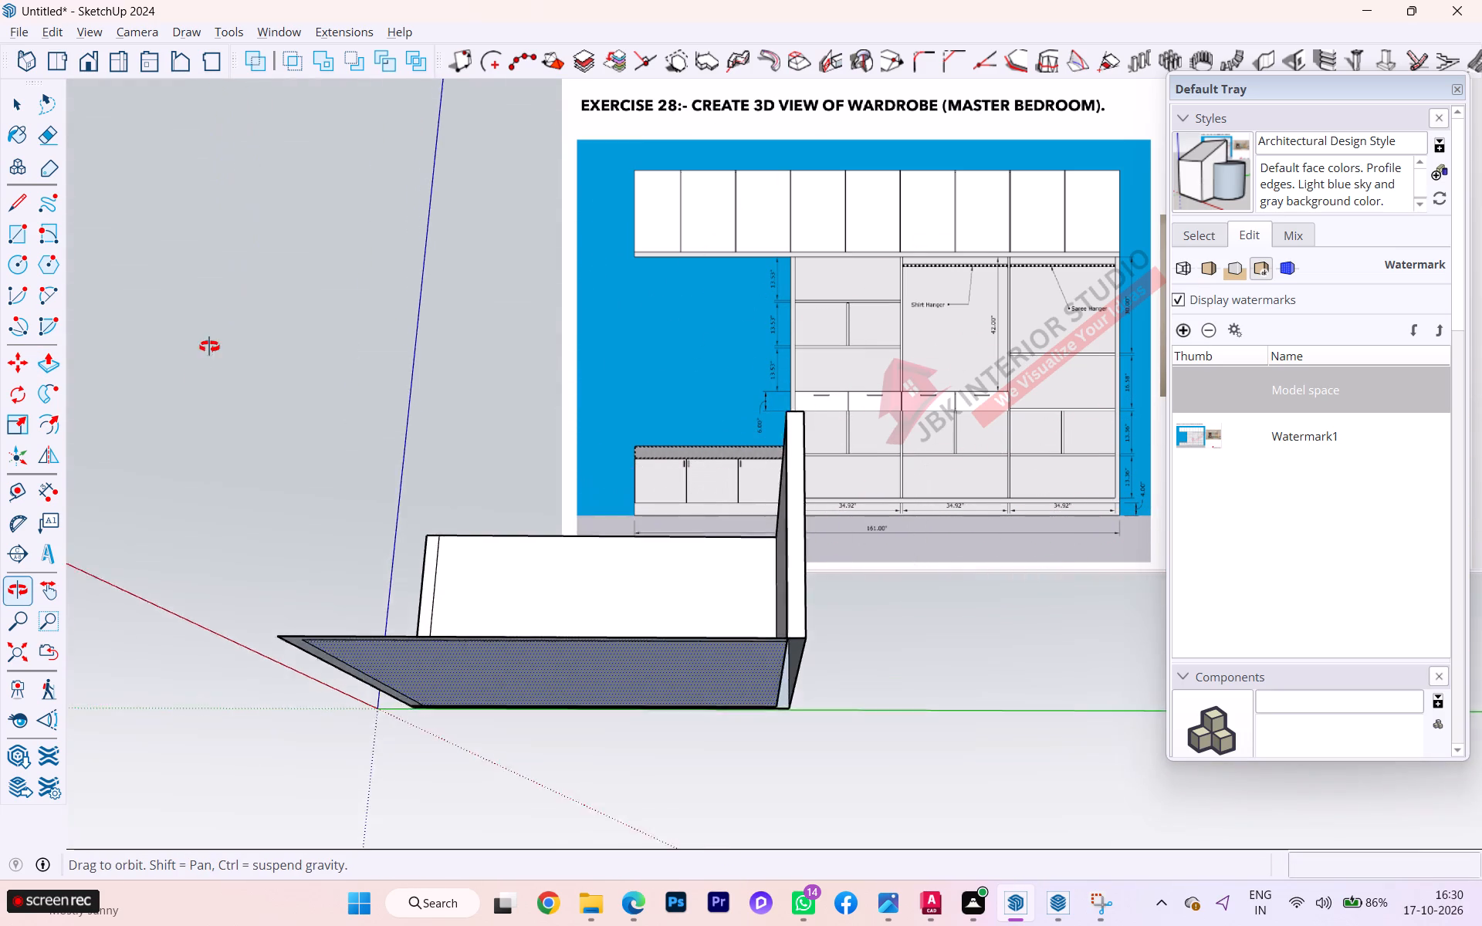
middle_click_drag(209, 346, 462, 650)
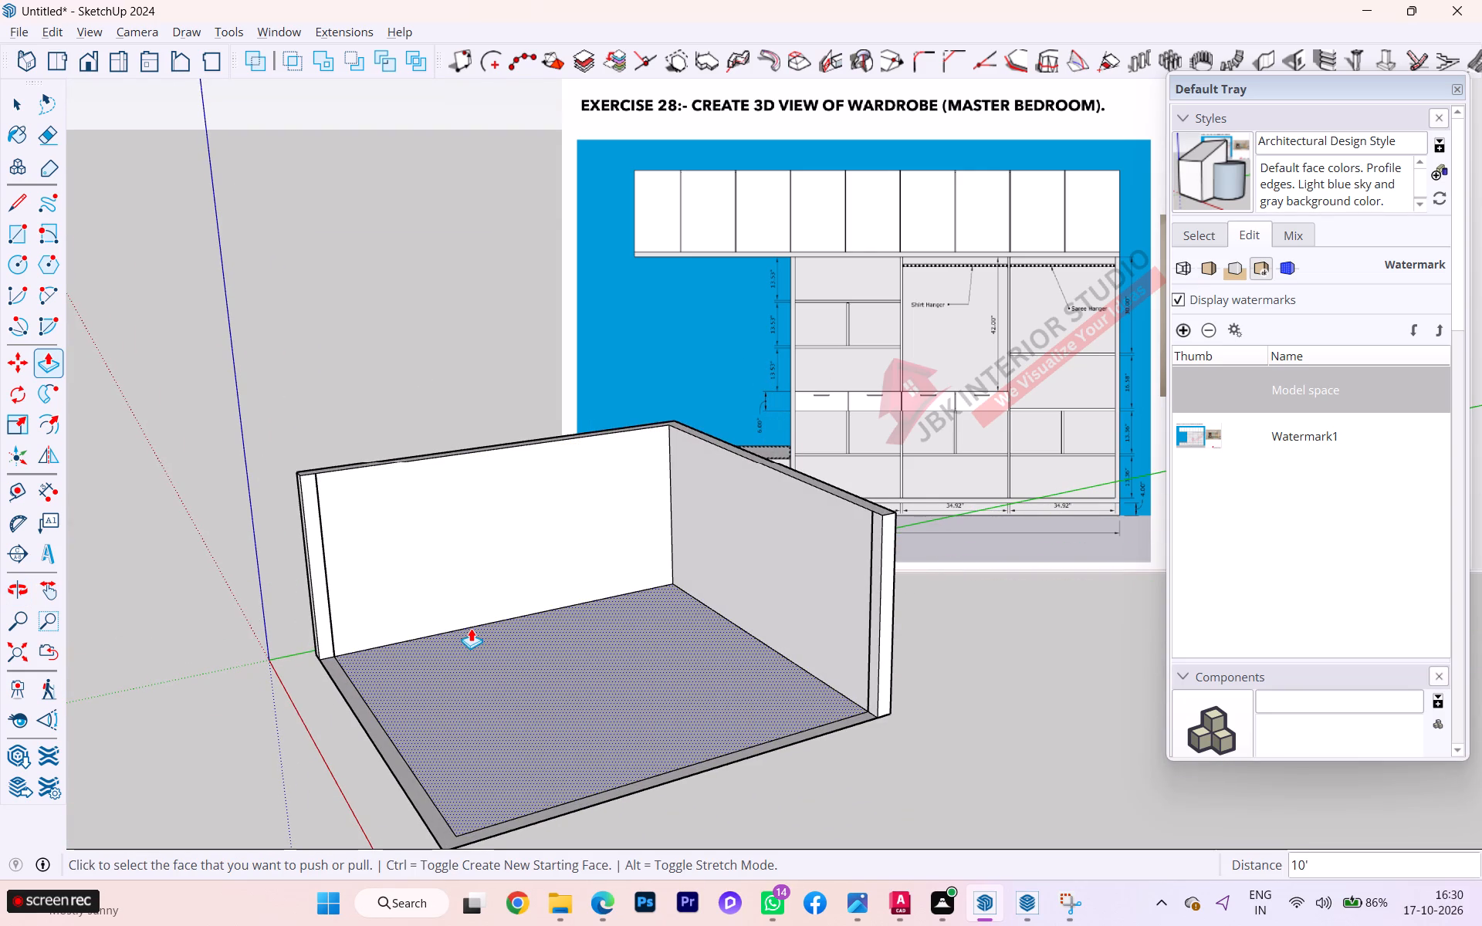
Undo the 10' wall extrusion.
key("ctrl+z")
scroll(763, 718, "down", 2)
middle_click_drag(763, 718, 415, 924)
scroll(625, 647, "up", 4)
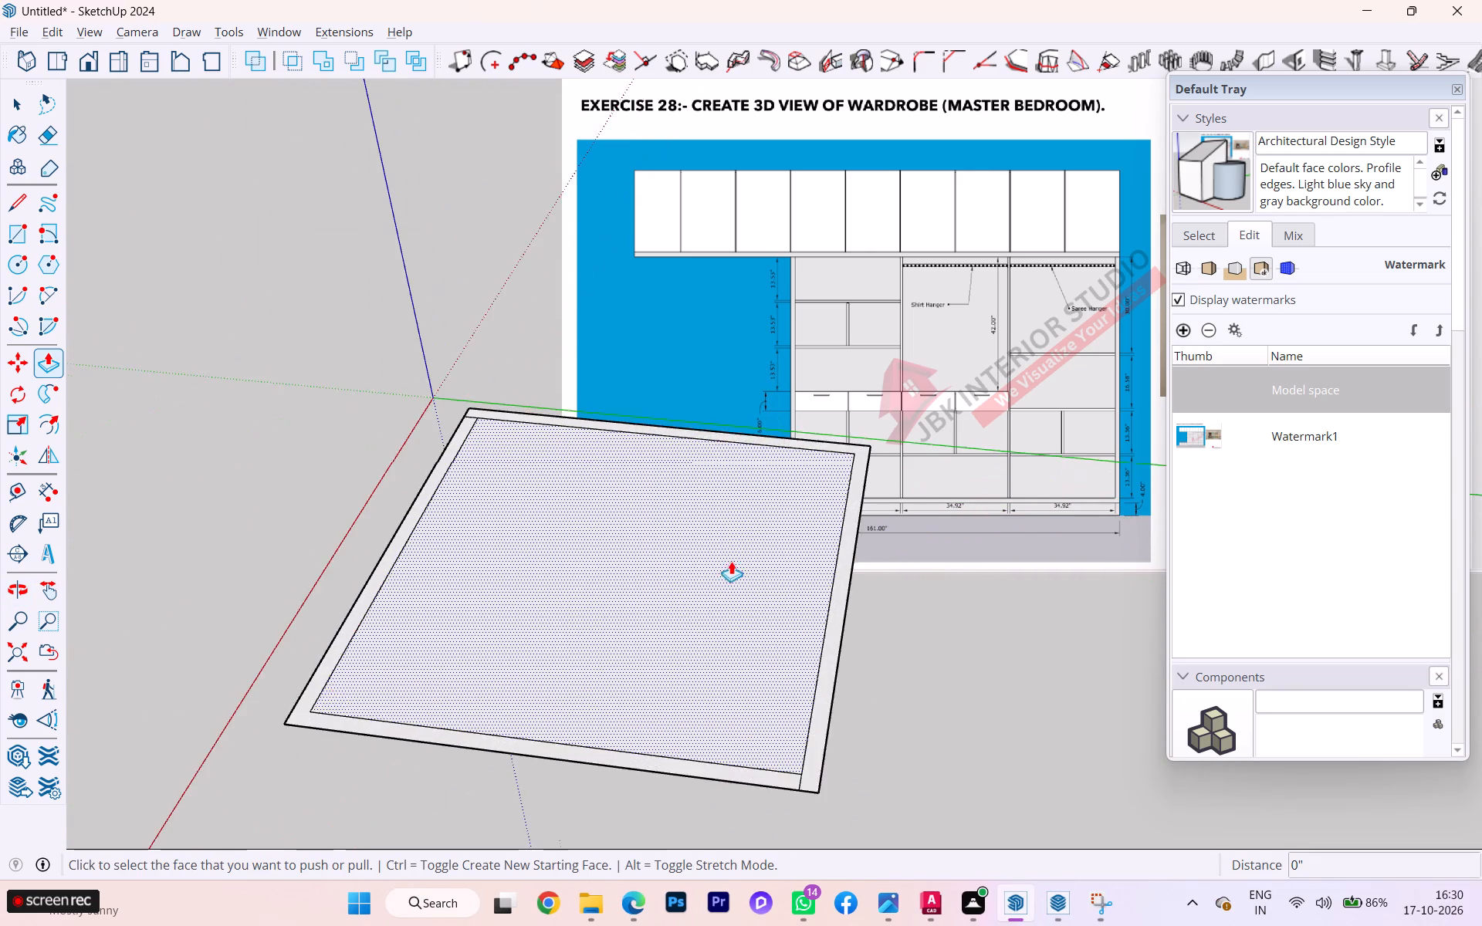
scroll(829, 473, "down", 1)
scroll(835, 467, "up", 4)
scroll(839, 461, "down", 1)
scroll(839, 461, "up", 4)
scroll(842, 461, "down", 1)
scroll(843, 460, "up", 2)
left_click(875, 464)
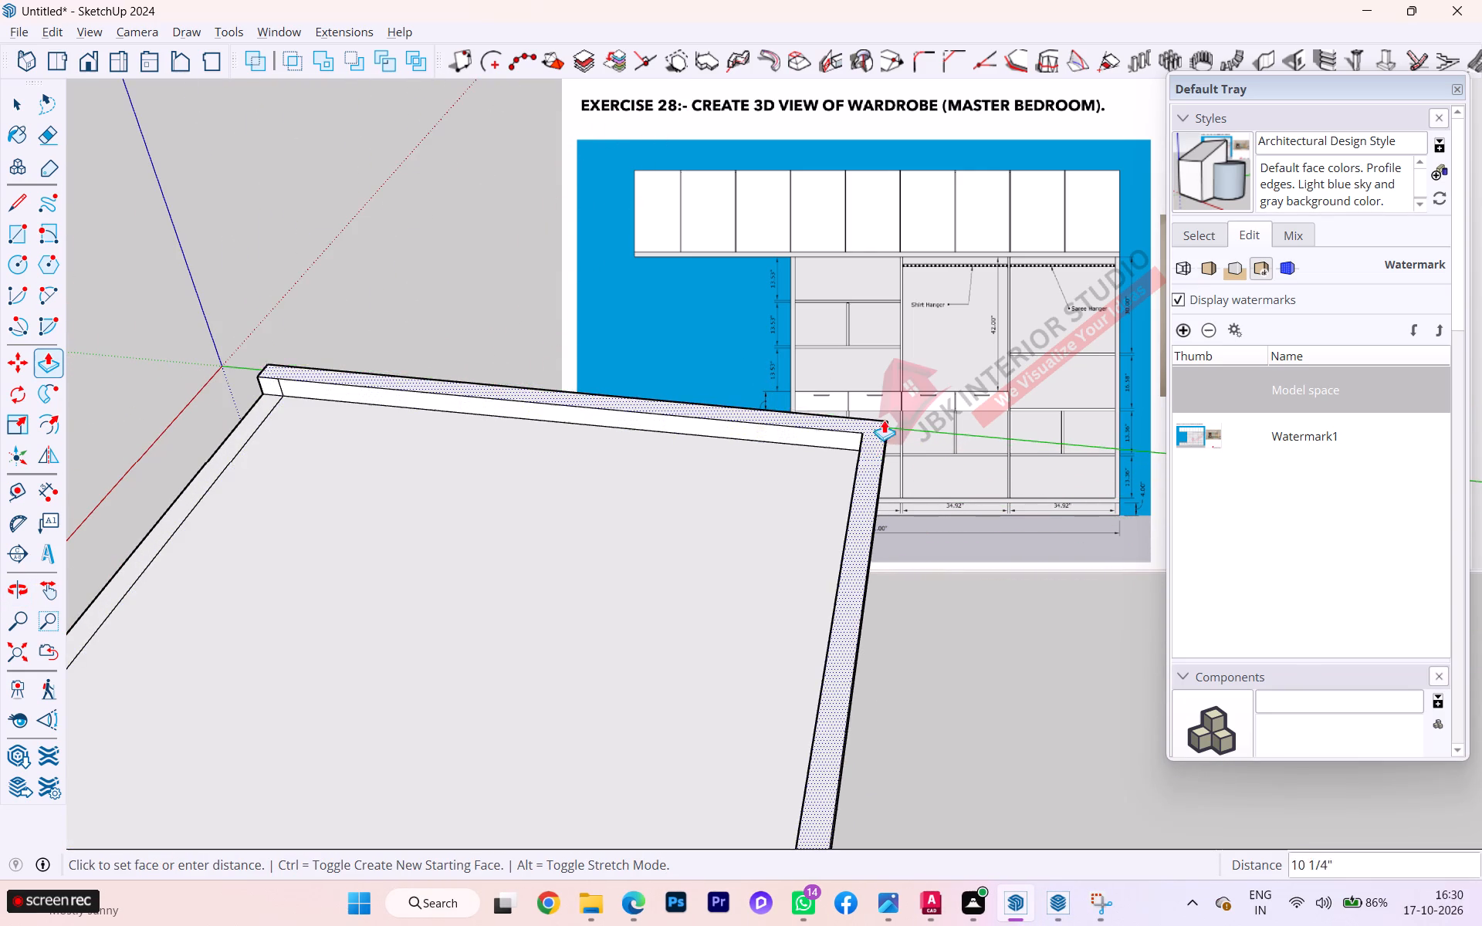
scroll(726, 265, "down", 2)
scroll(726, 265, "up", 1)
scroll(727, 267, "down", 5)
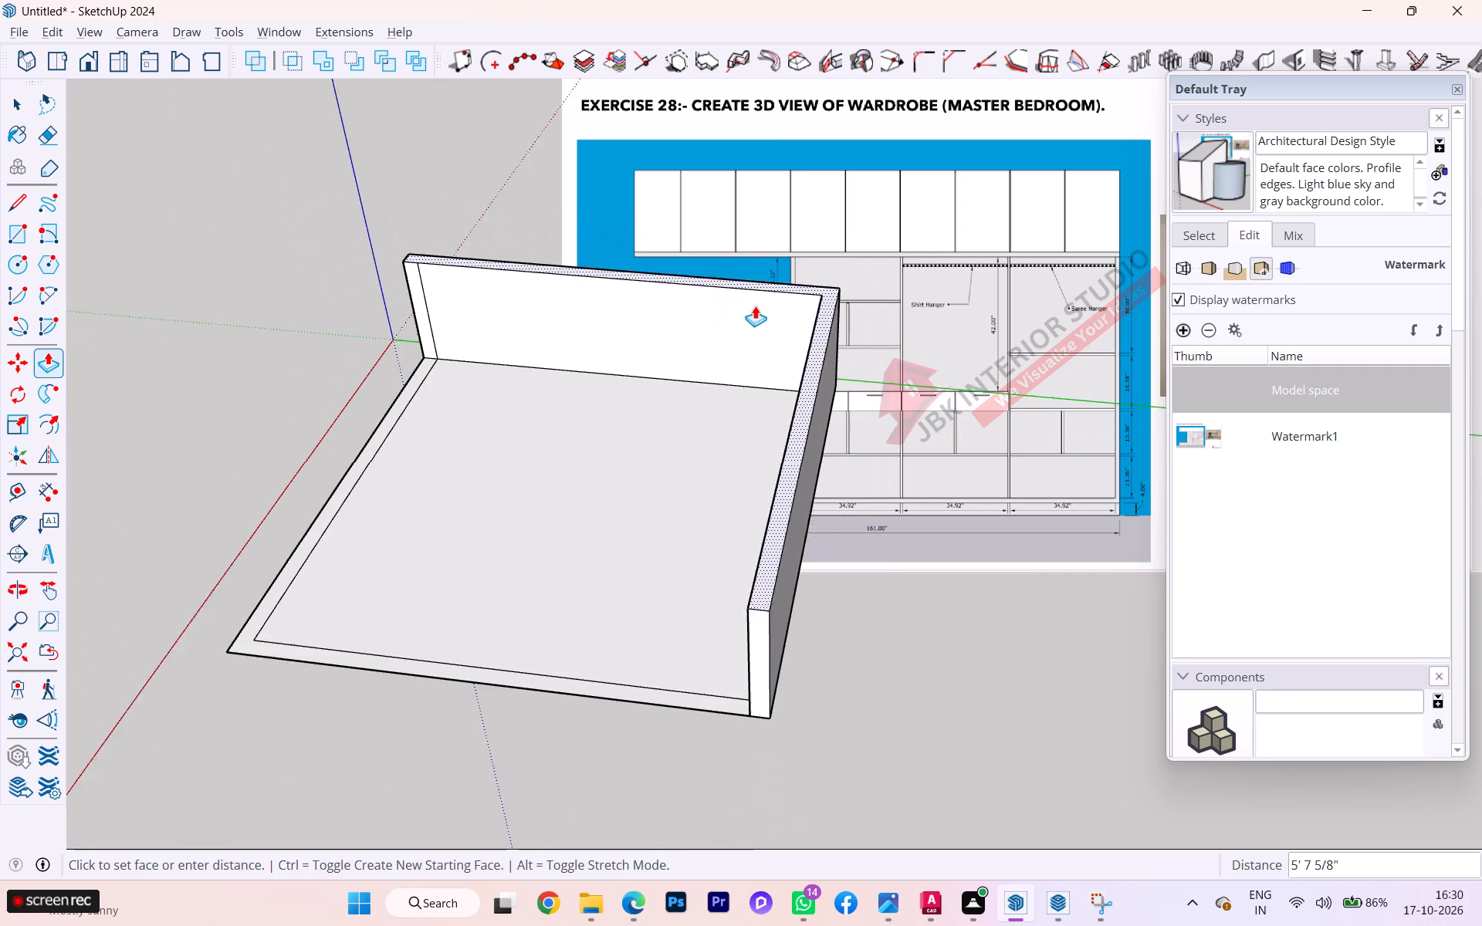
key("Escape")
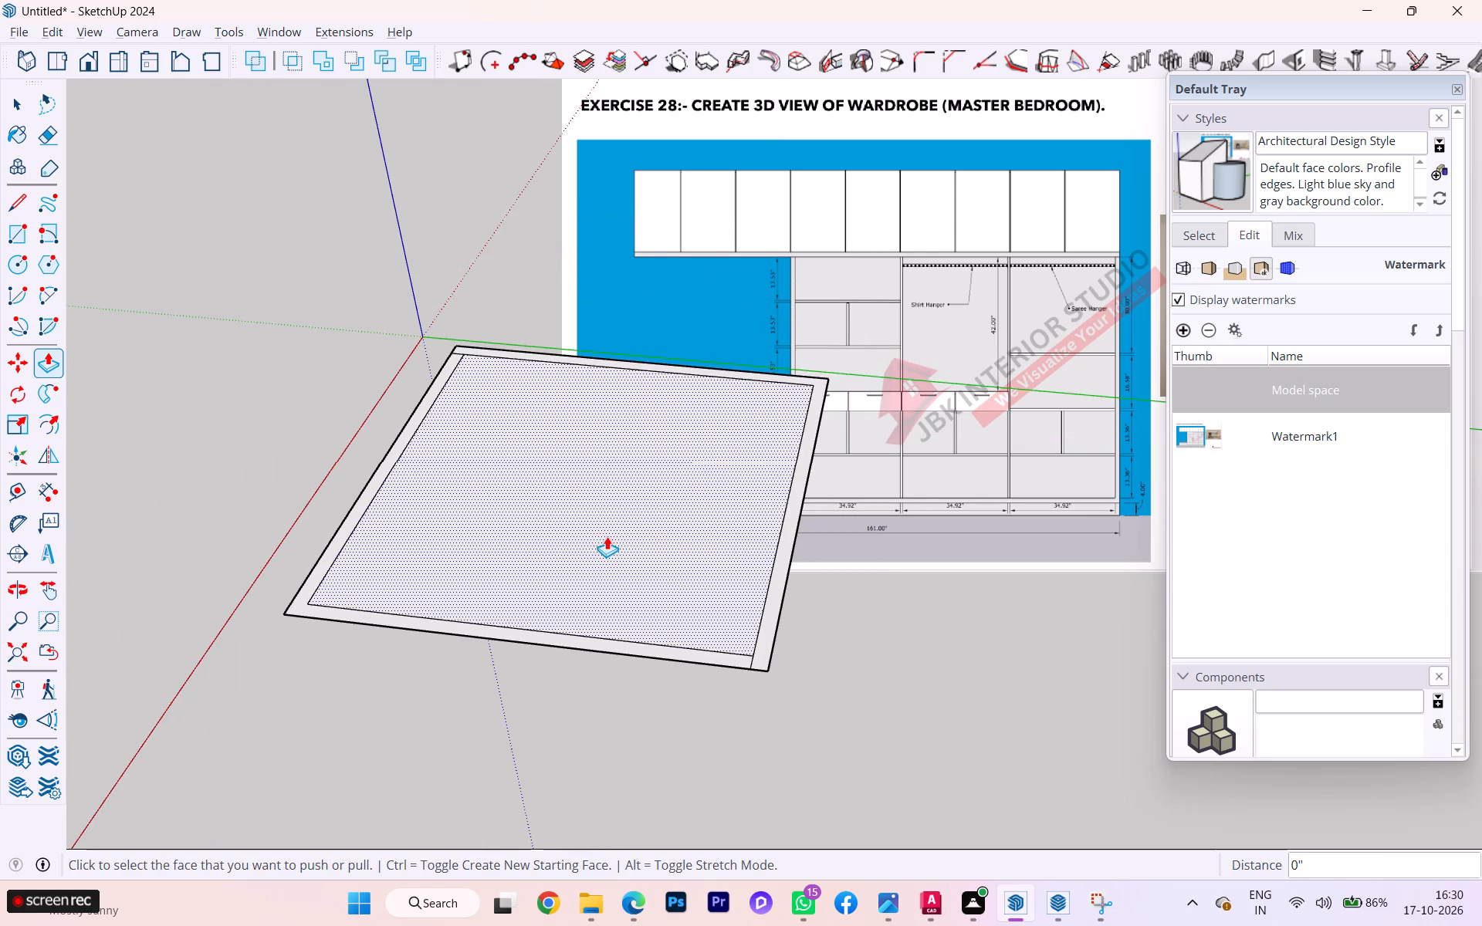
Undo the lines across the border, the 9" offset outline and the floor rectangle, emptying the model.
key("ctrl+z")
key("ctrl+z")
key("ctrl+z")
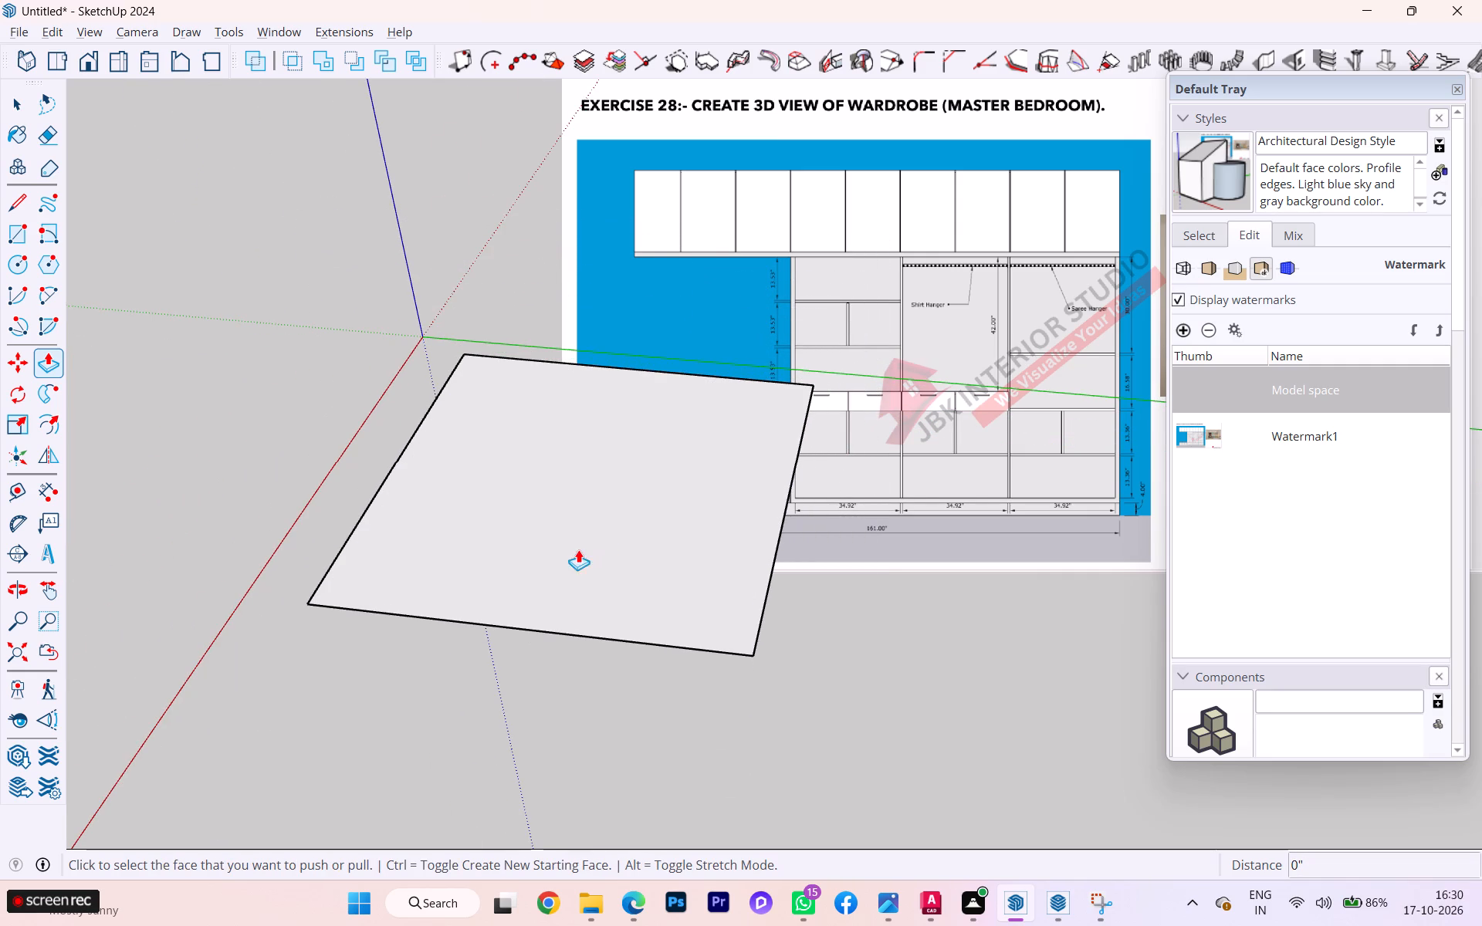
key("space")
left_click(479, 549)
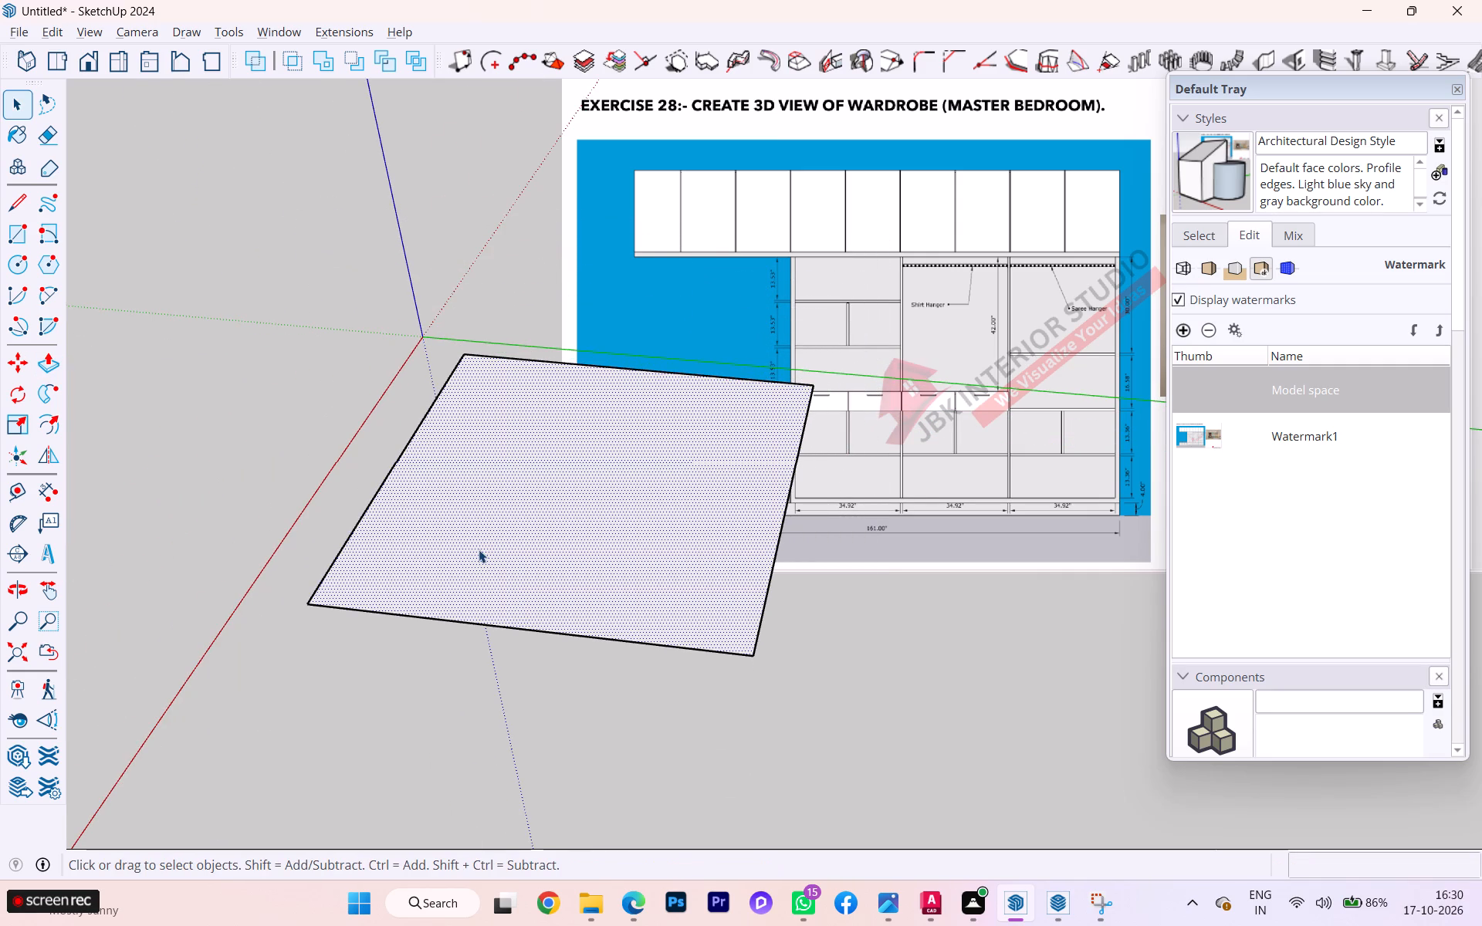
key("ctrl+z")
key("ctrl+z")
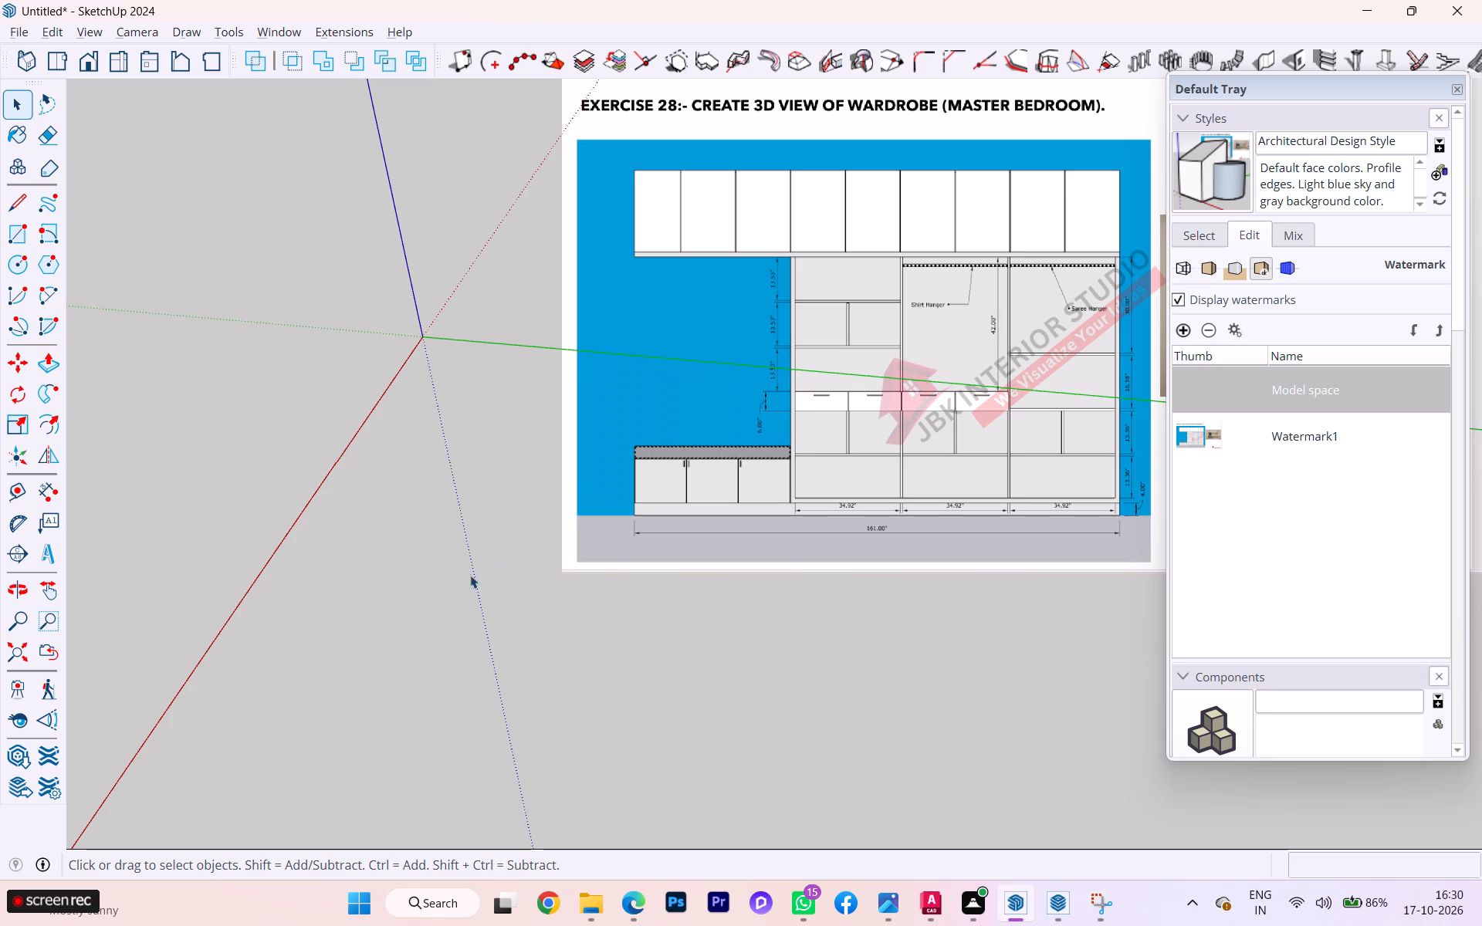
Draw a 15' by 15' floor rectangle on the ground plane near the origin.
scroll(431, 574, "down", 3)
middle_click_drag(432, 574, 480, 404)
scroll(553, 465, "down", 2)
scroll(344, 581, "down", 3)
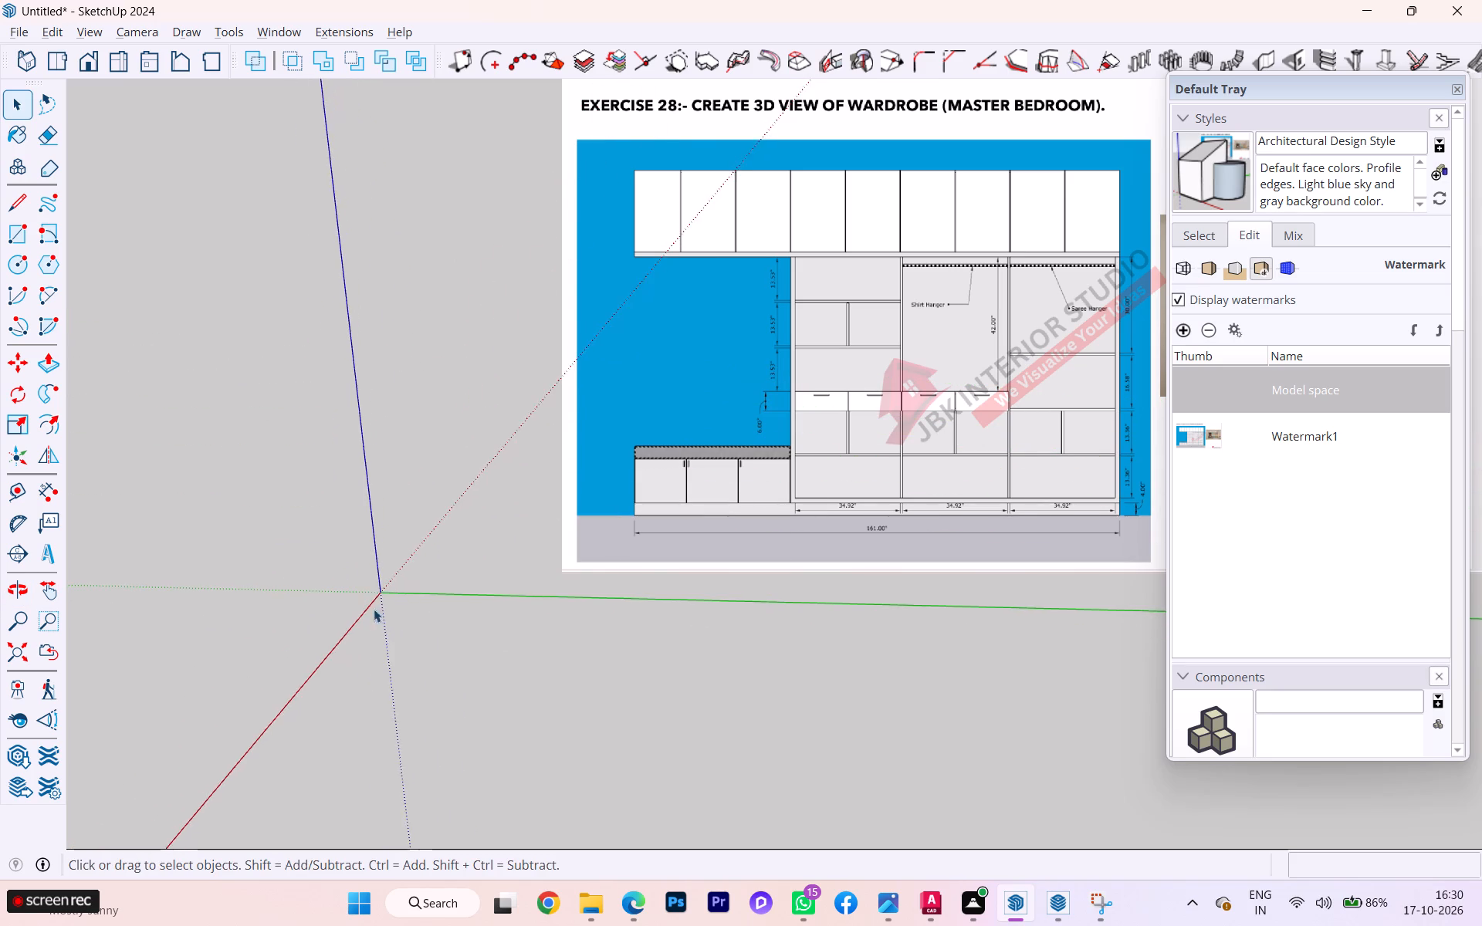
middle_click_drag(398, 606, 626, 576)
scroll(787, 542, "down", 6)
scroll(894, 534, "down", 1)
scroll(890, 536, "up", 1)
scroll(852, 551, "down", 2)
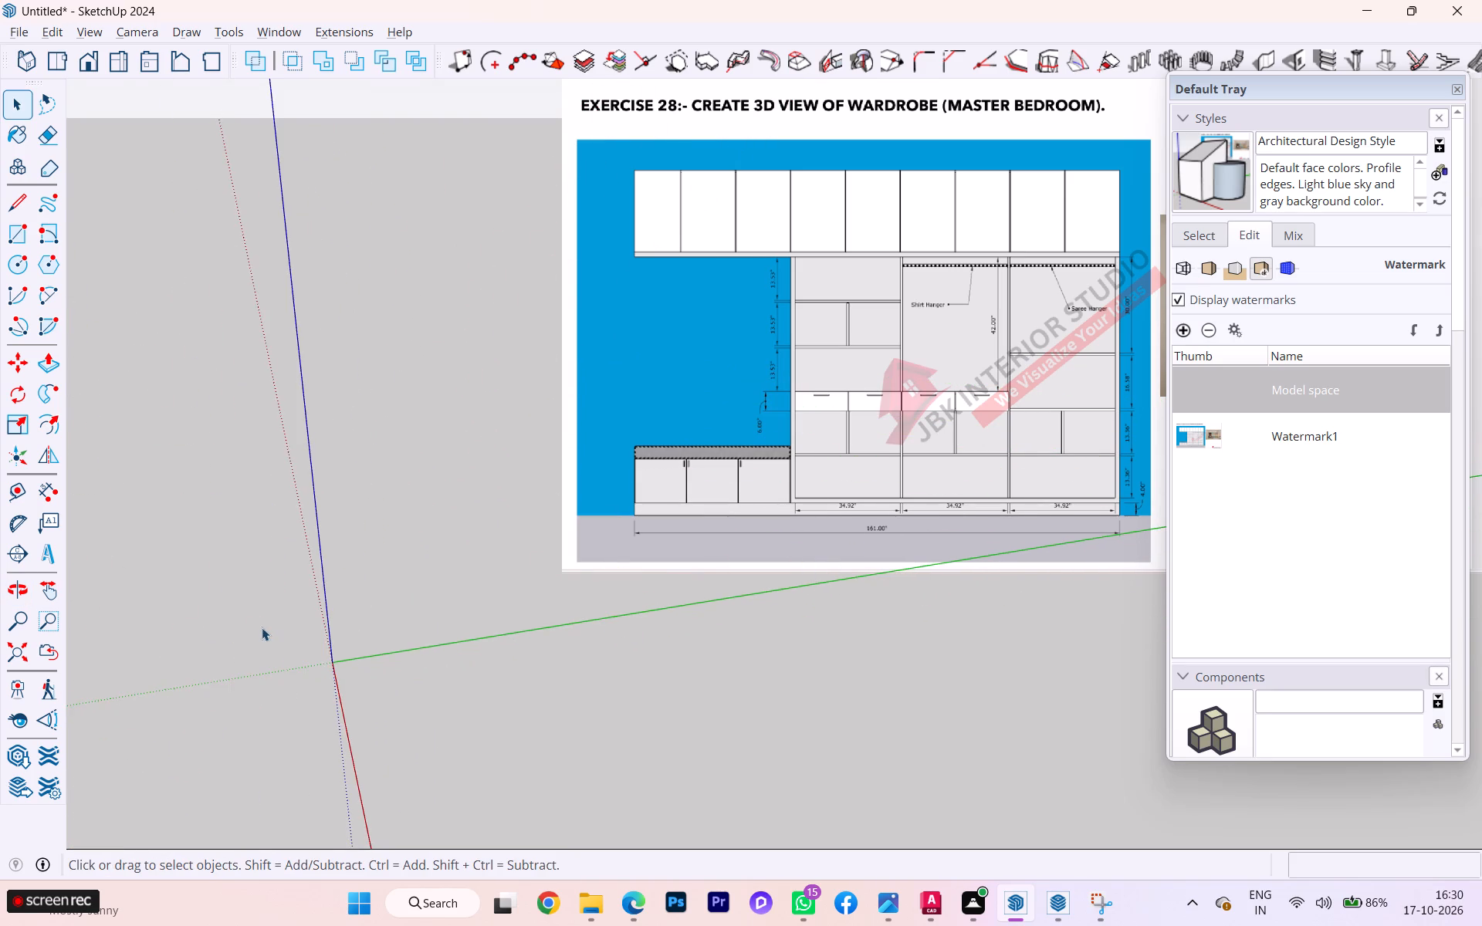
middle_click_drag(262, 627, 285, 590)
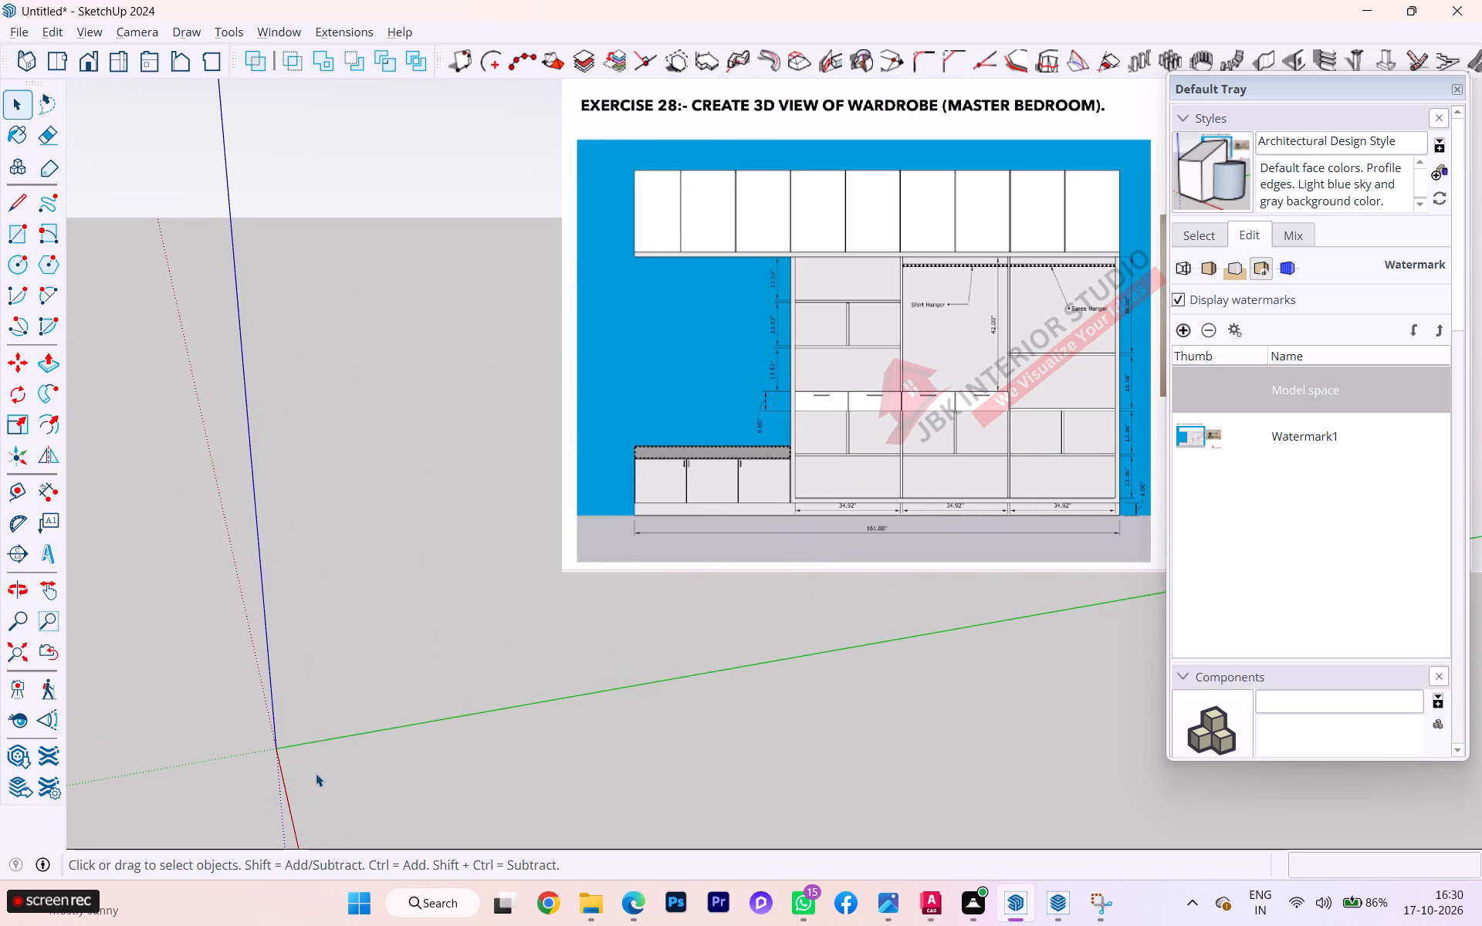
key("r")
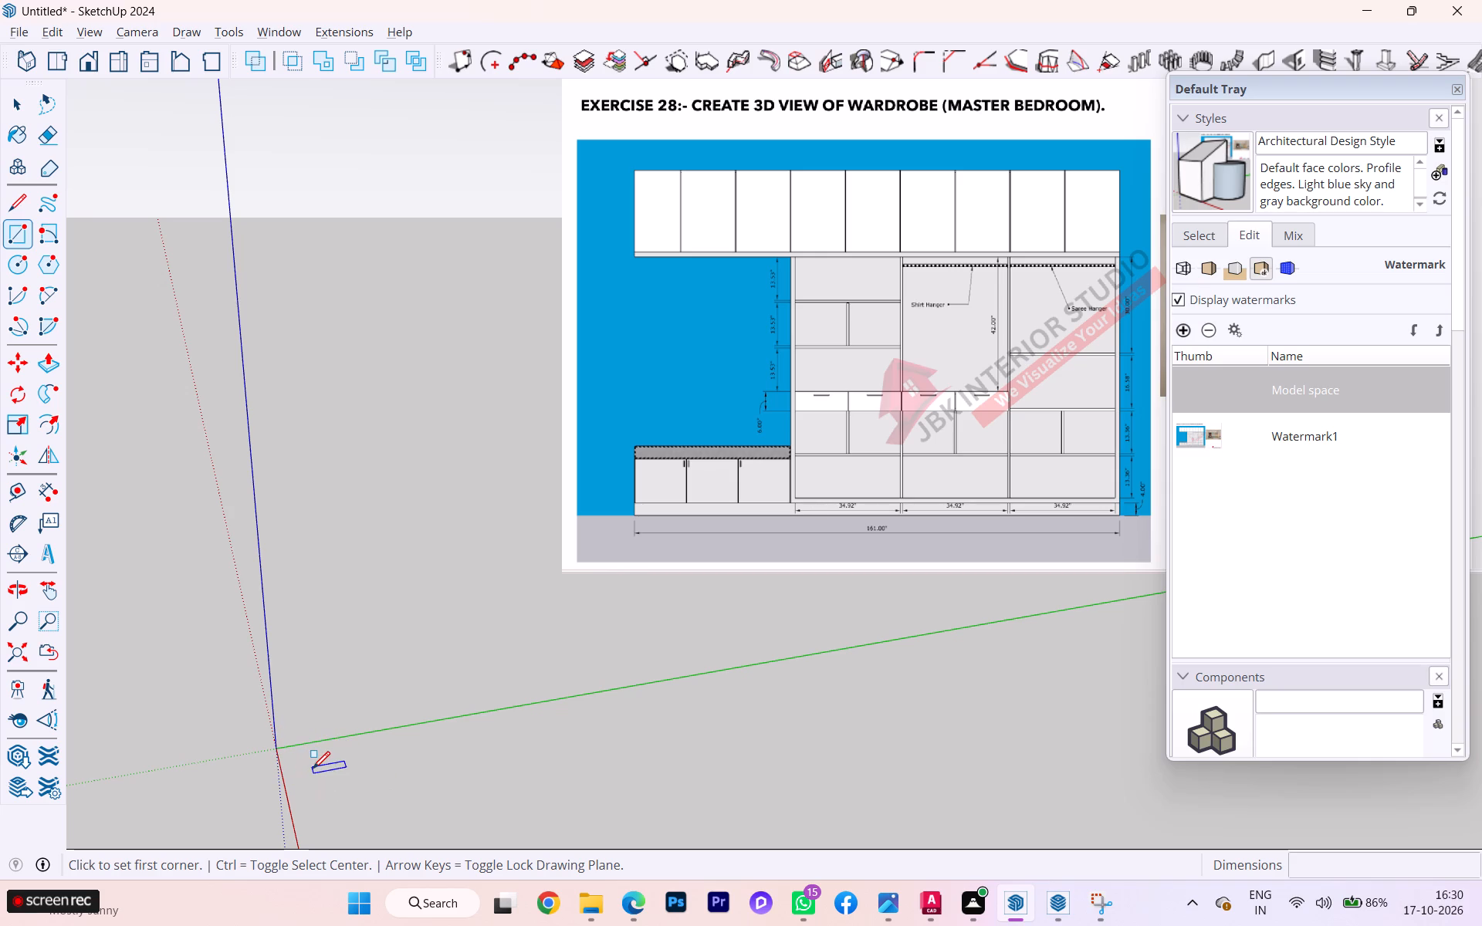
left_click(313, 769)
scroll(545, 803, "down", 2)
scroll(500, 754, "down", 1)
scroll(500, 753, "up", 5)
scroll(500, 753, "down", 3)
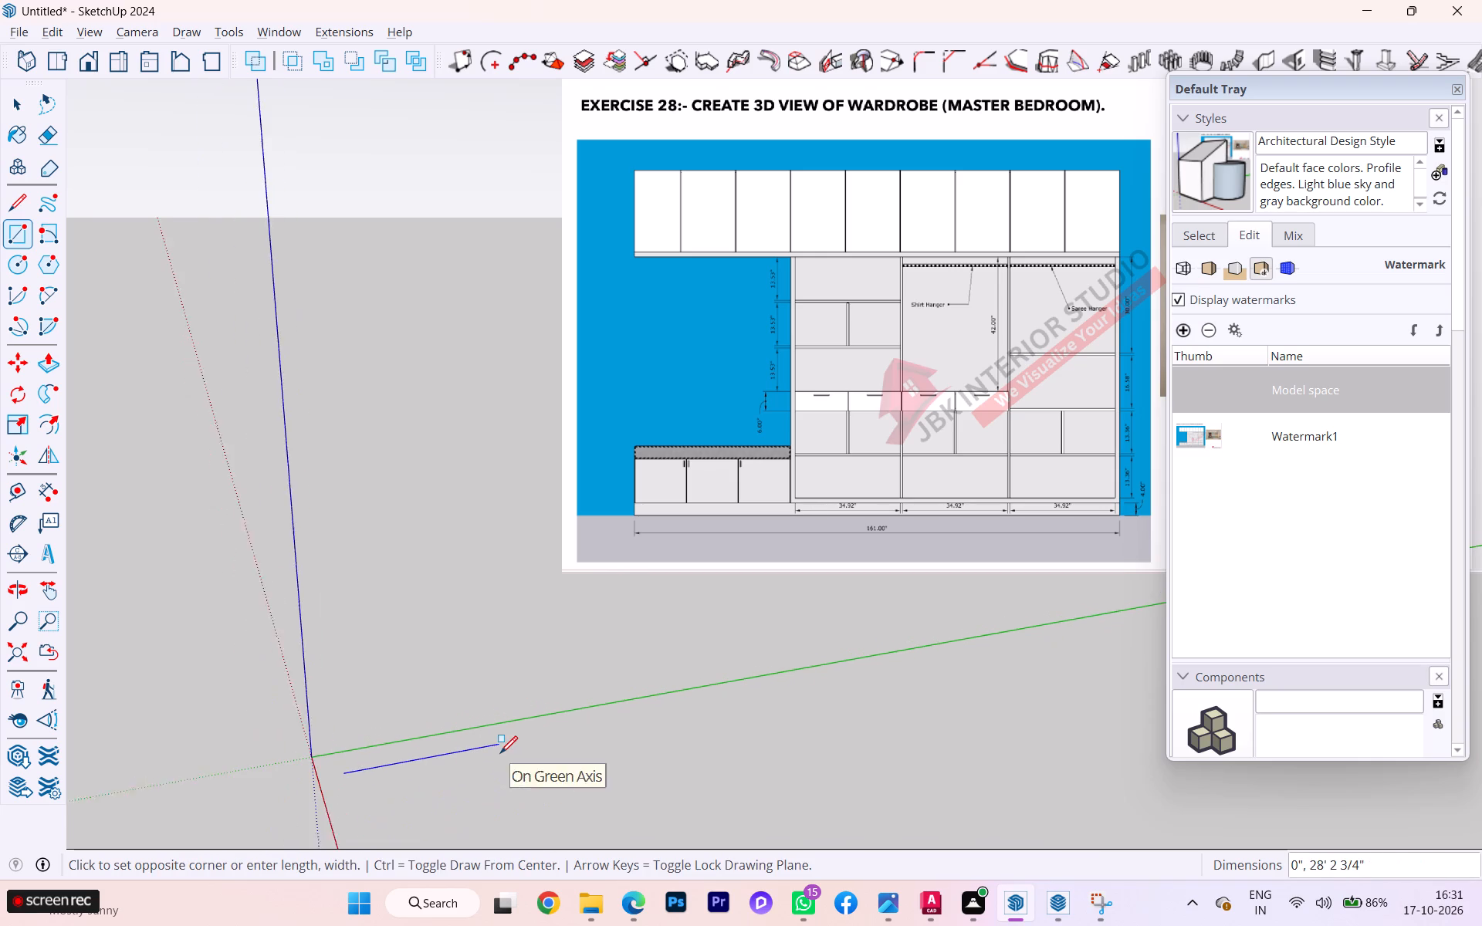
scroll(500, 753, "down", 6)
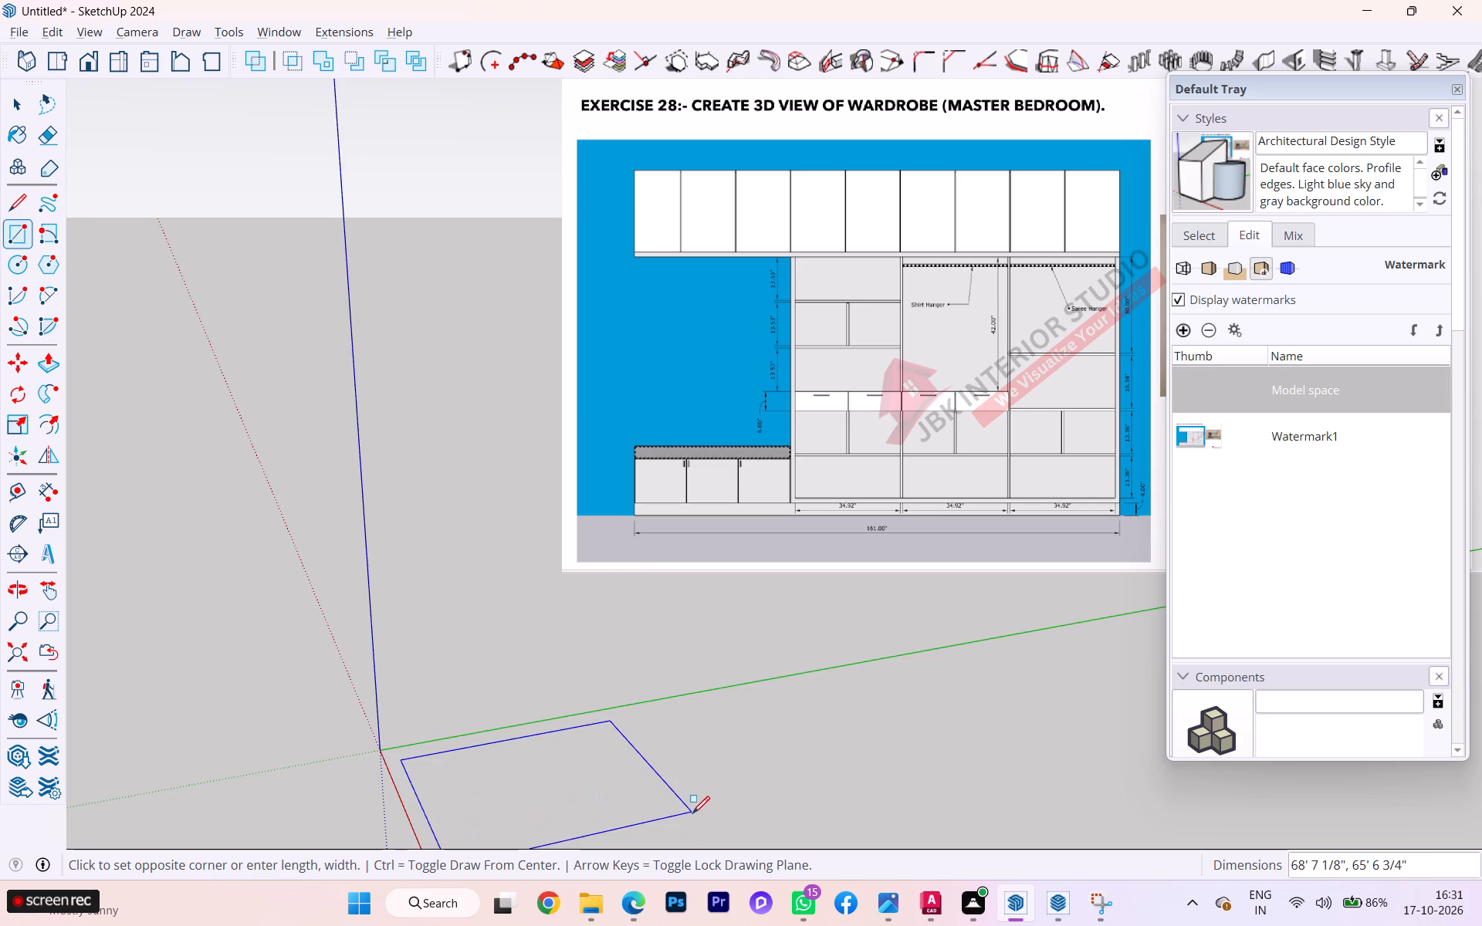
scroll(702, 820, "down", 1)
type("15")
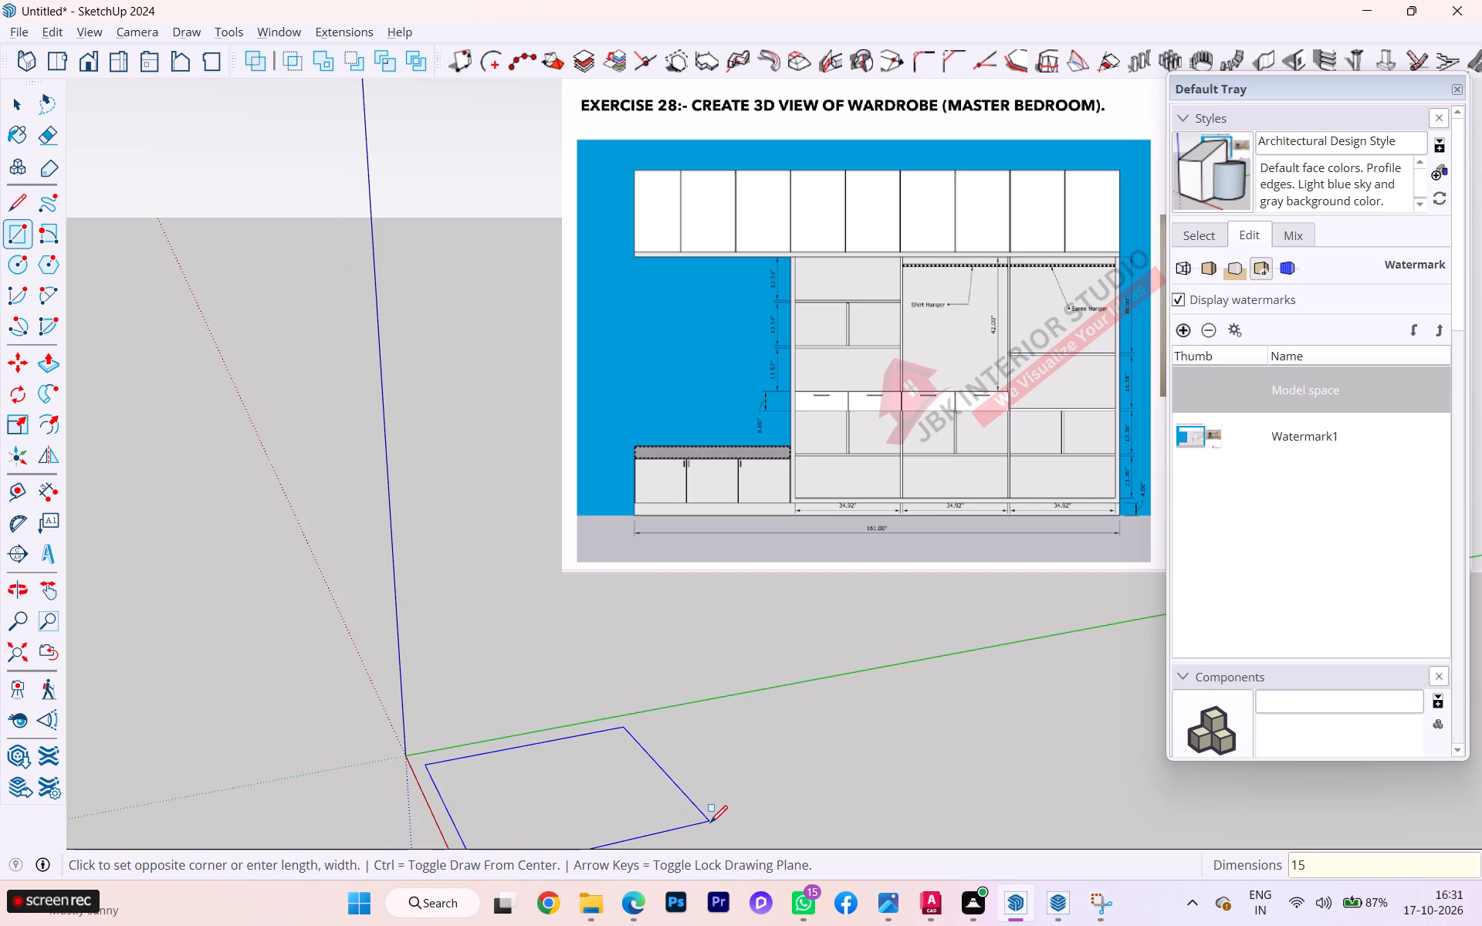
key("apostrophe")
key("comma")
type("15")
key("apostrophe")
key("Return")
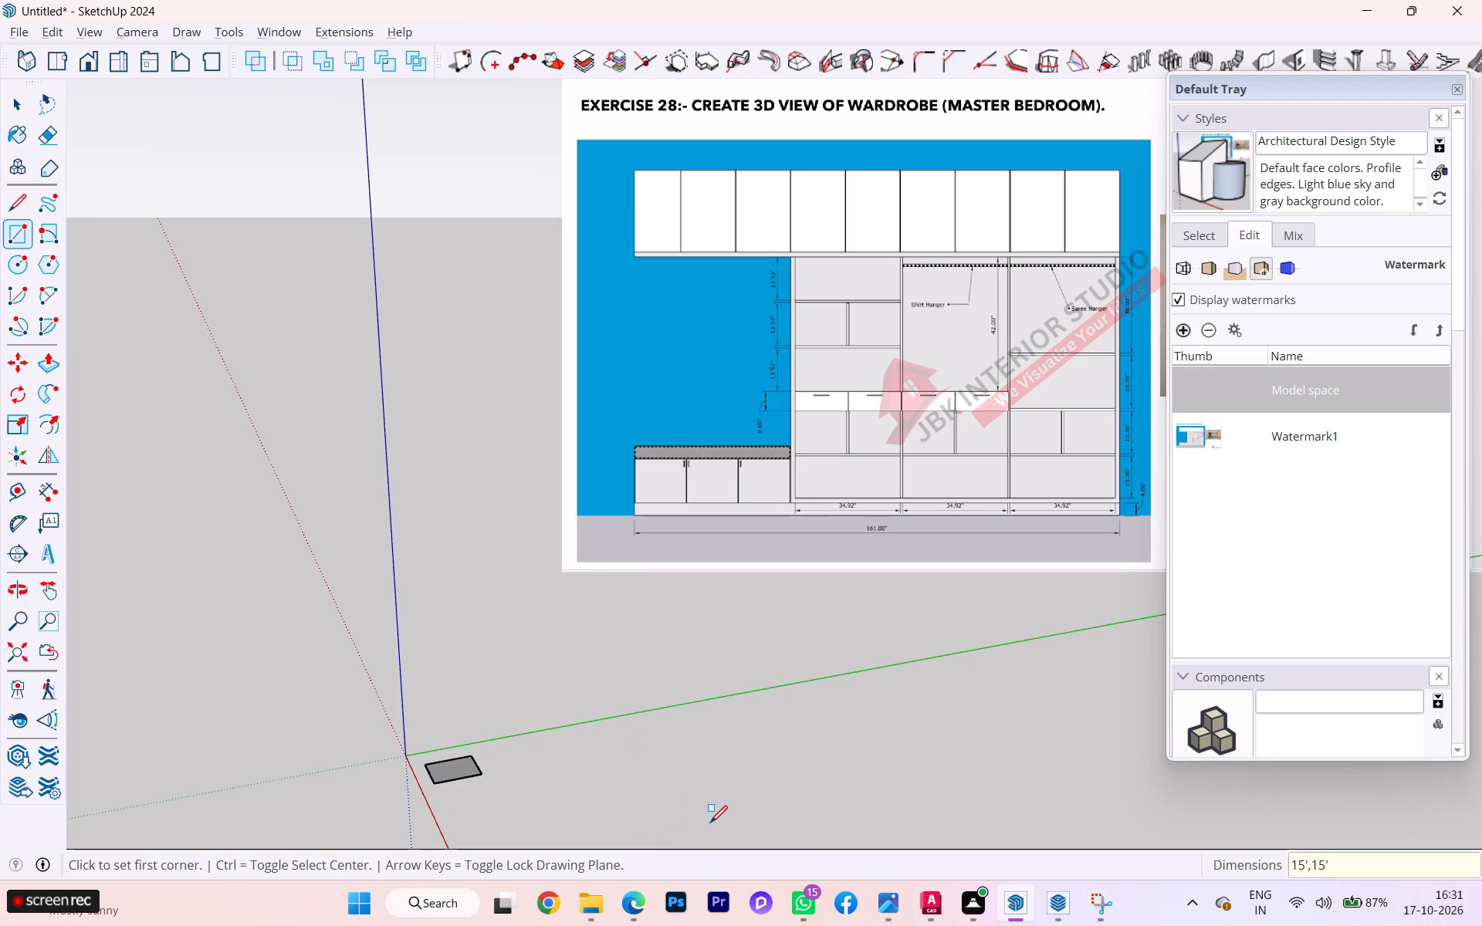
left_click(28, 115)
Offset the floor face's outline inward by 9" to form a border strip.
scroll(421, 769, "up", 2)
scroll(421, 769, "down", 2)
scroll(421, 769, "up", 4)
scroll(424, 778, "down", 4)
scroll(424, 780, "up", 2)
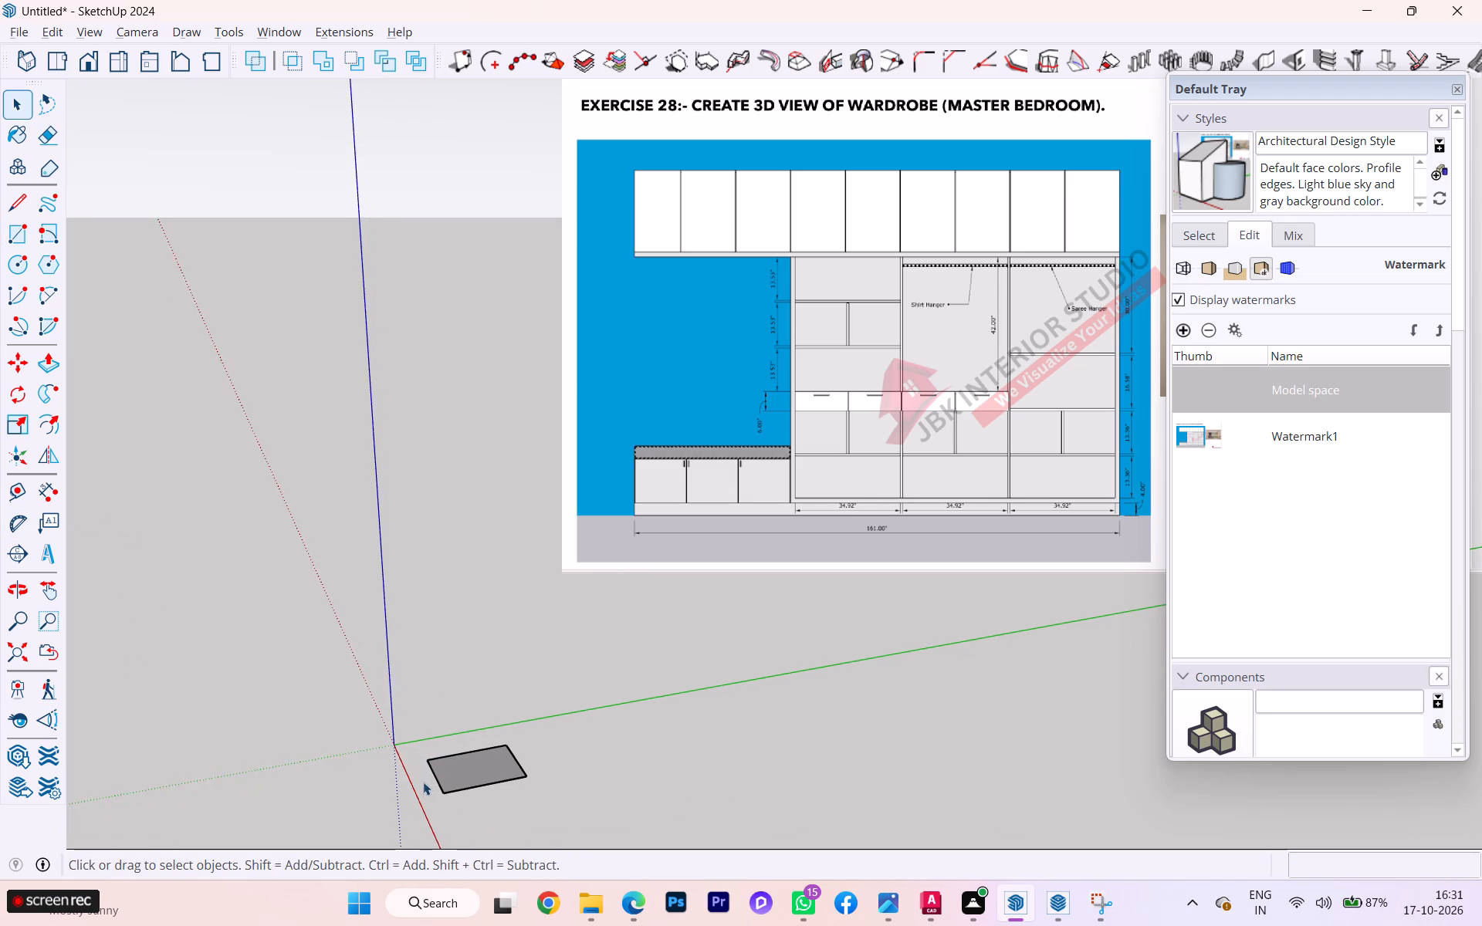
scroll(423, 782, "up", 1)
scroll(419, 796, "down", 1)
scroll(419, 796, "up", 6)
scroll(419, 799, "down", 1)
scroll(420, 799, "up", 6)
scroll(537, 786, "down", 3)
scroll(539, 786, "up", 3)
scroll(528, 765, "down", 1)
scroll(526, 765, "up", 1)
scroll(524, 764, "down", 1)
scroll(524, 763, "up", 11)
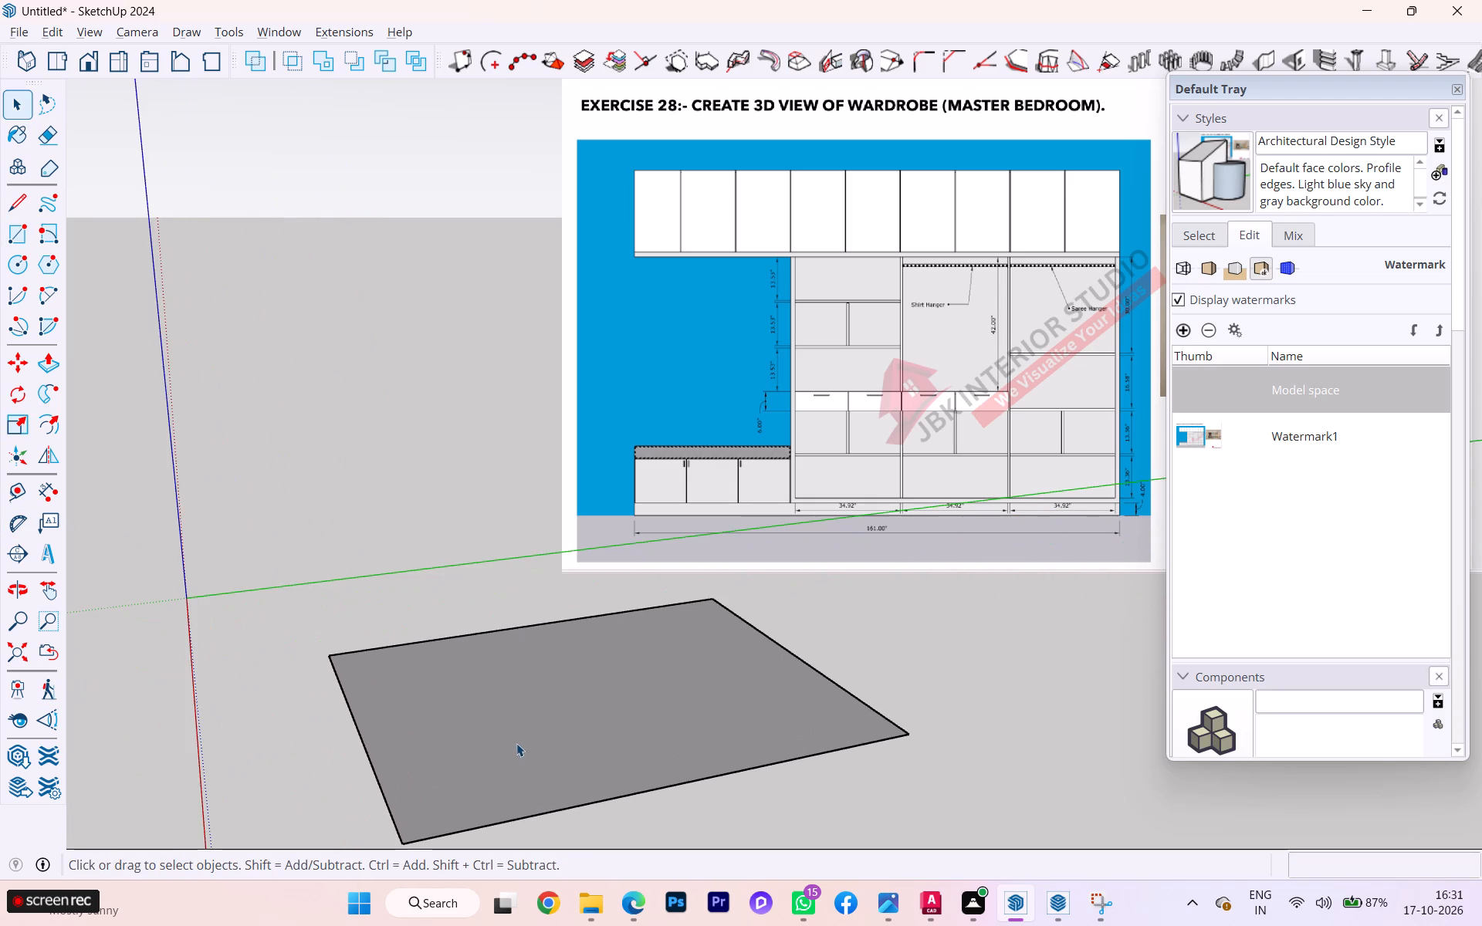
middle_click_drag(493, 751, 516, 719)
scroll(316, 744, "down", 1)
scroll(316, 744, "up", 3)
scroll(465, 719, "up", 3)
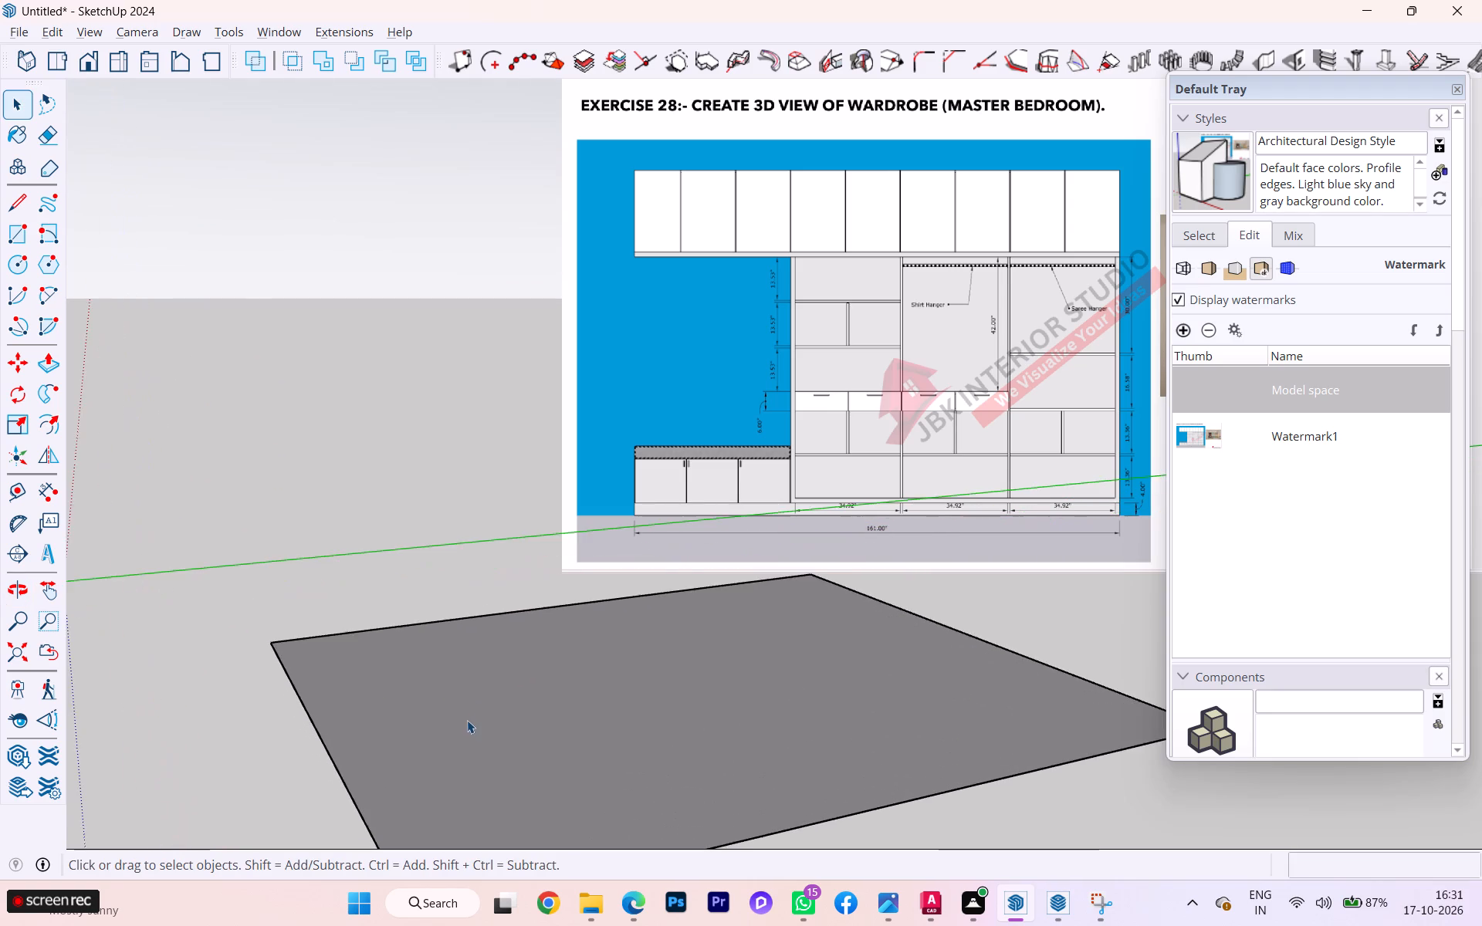
scroll(464, 719, "down", 3)
scroll(624, 732, "down", 2)
middle_click_drag(684, 735, 621, 826)
scroll(421, 735, "up", 2)
scroll(421, 734, "down", 1)
scroll(421, 734, "up", 1)
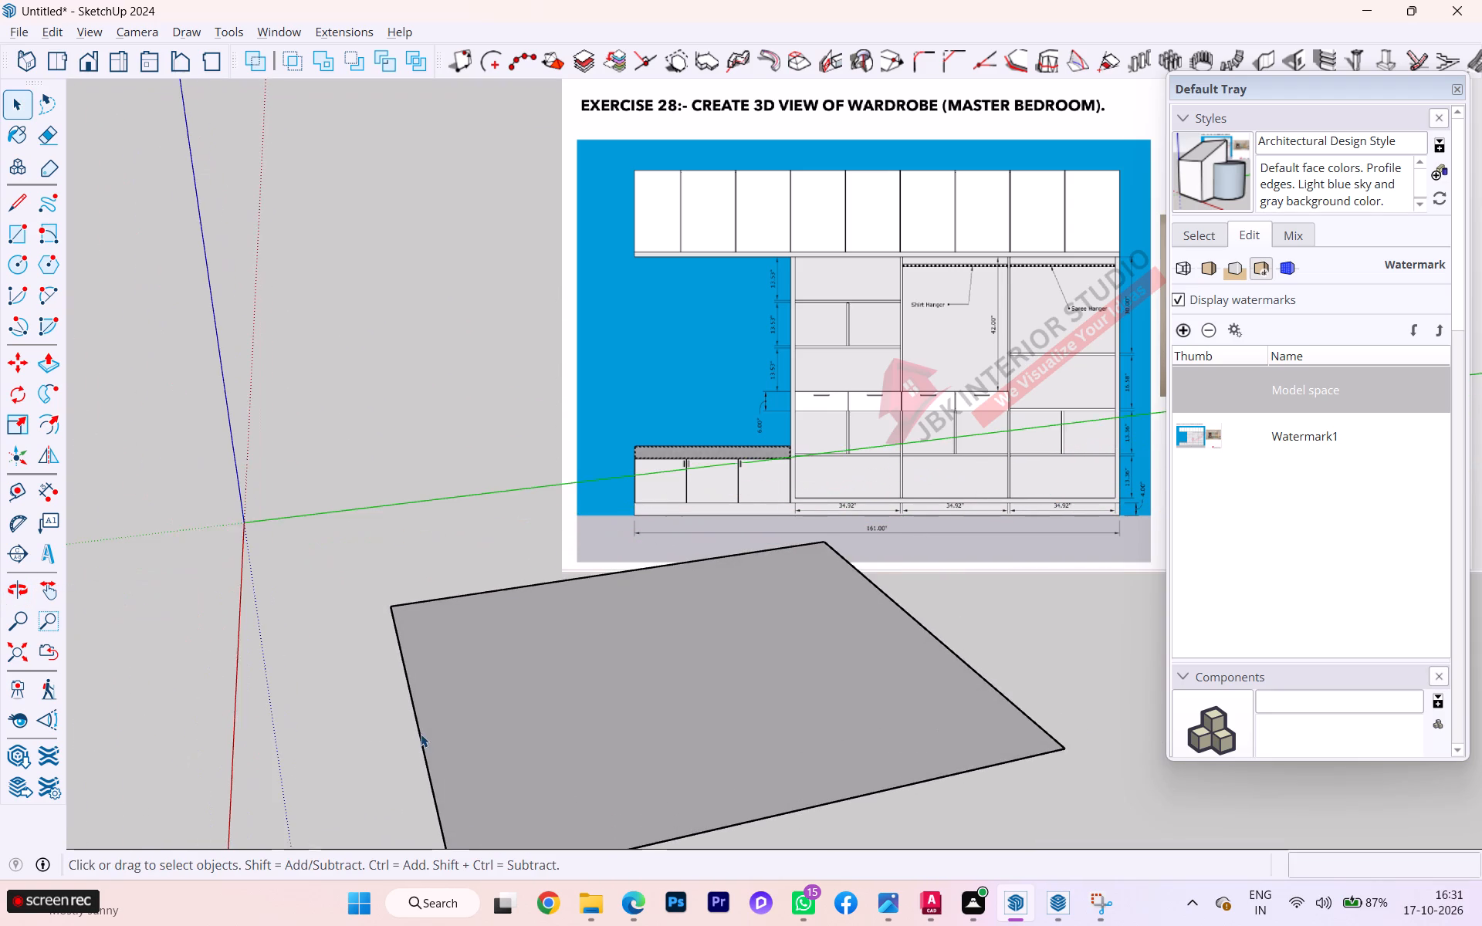
left_click(516, 707)
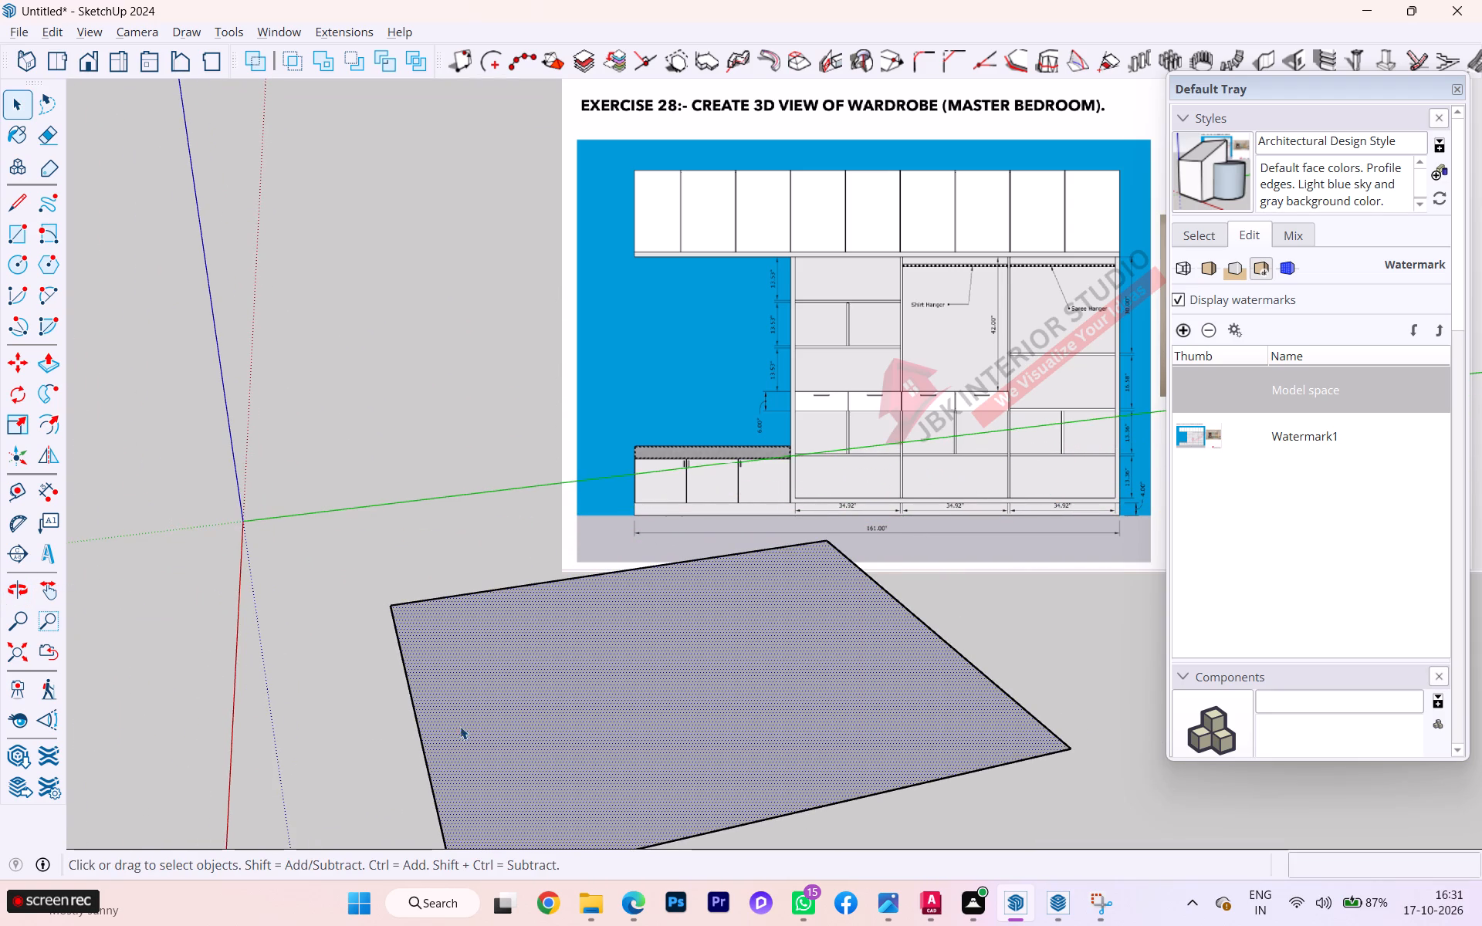
key("f")
left_click(440, 734)
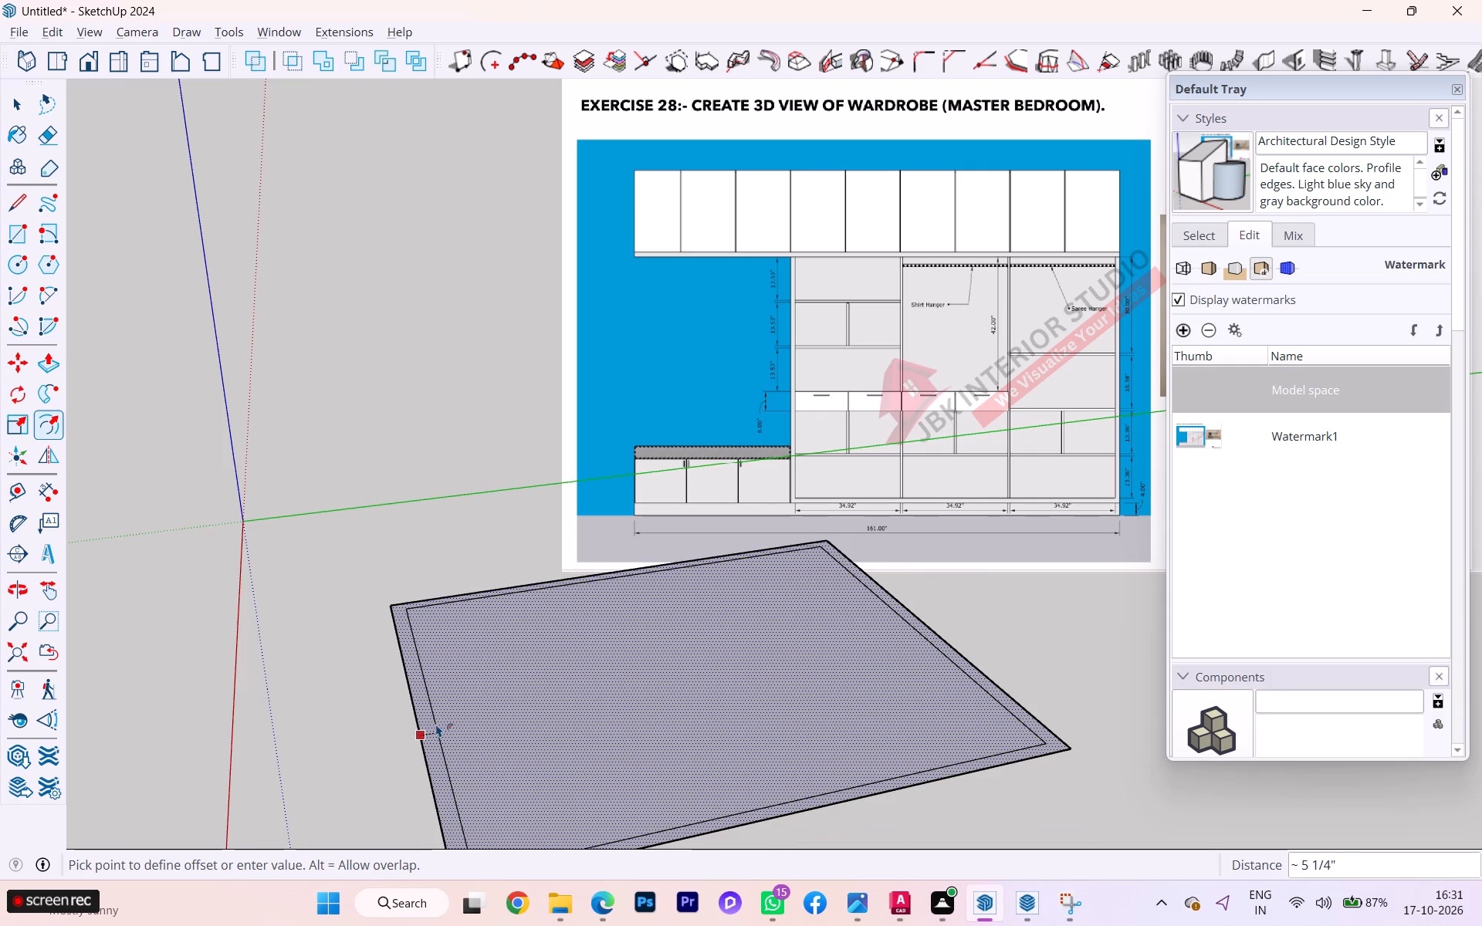
key("9")
key("Return")
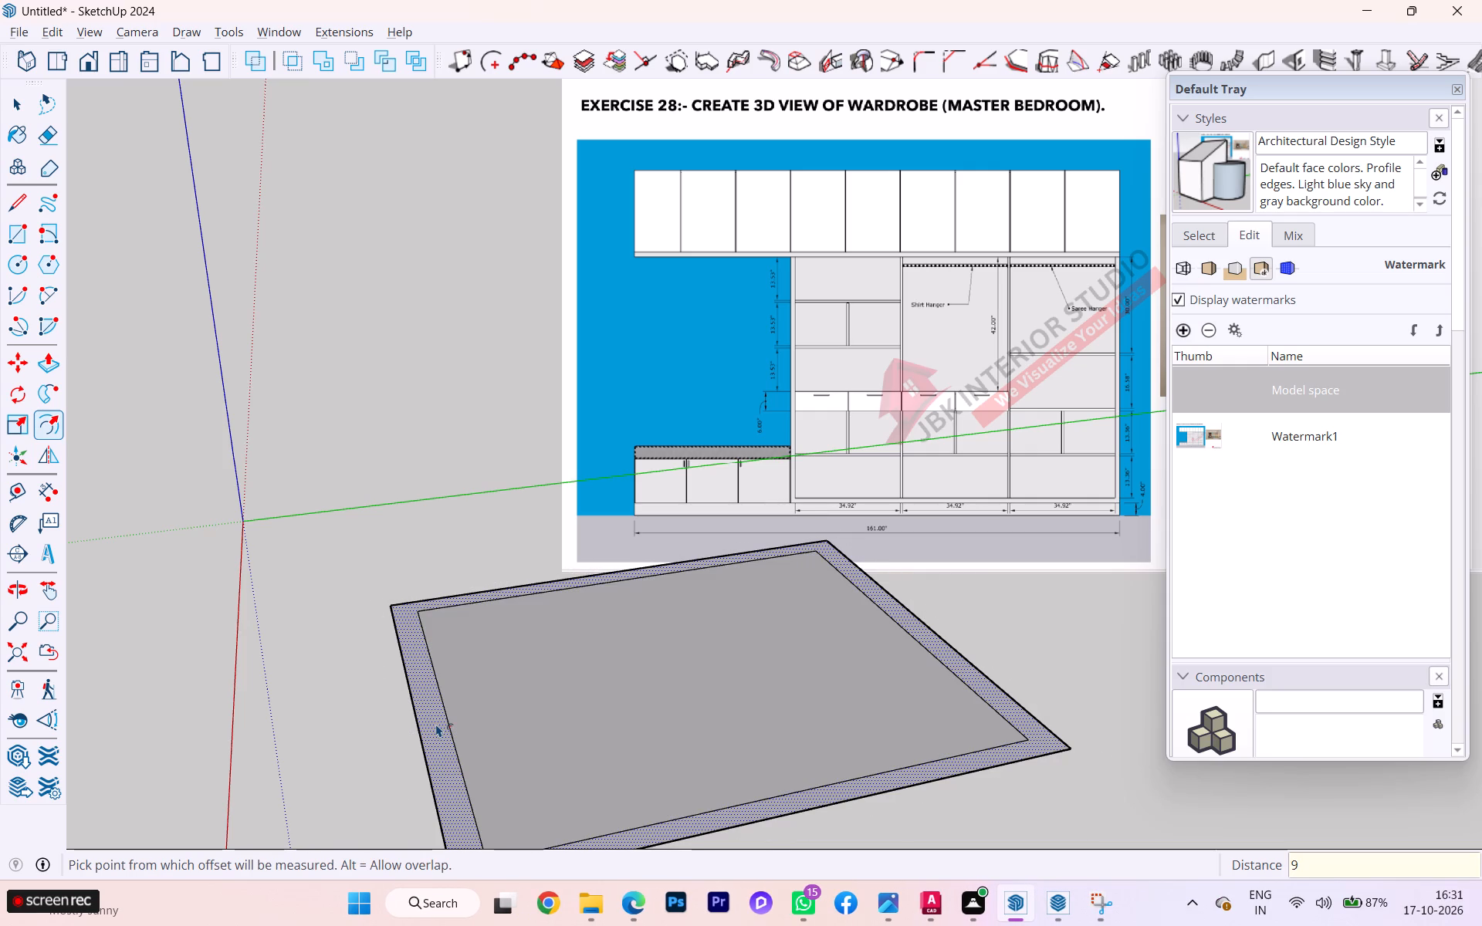
key("space")
Draw lines across the border strip at two opposite inner corners to separate the L-shaped part along the two rear sides.
scroll(290, 725, "down", 7)
scroll(621, 764, "down", 2)
middle_click_drag(695, 805, 736, 832)
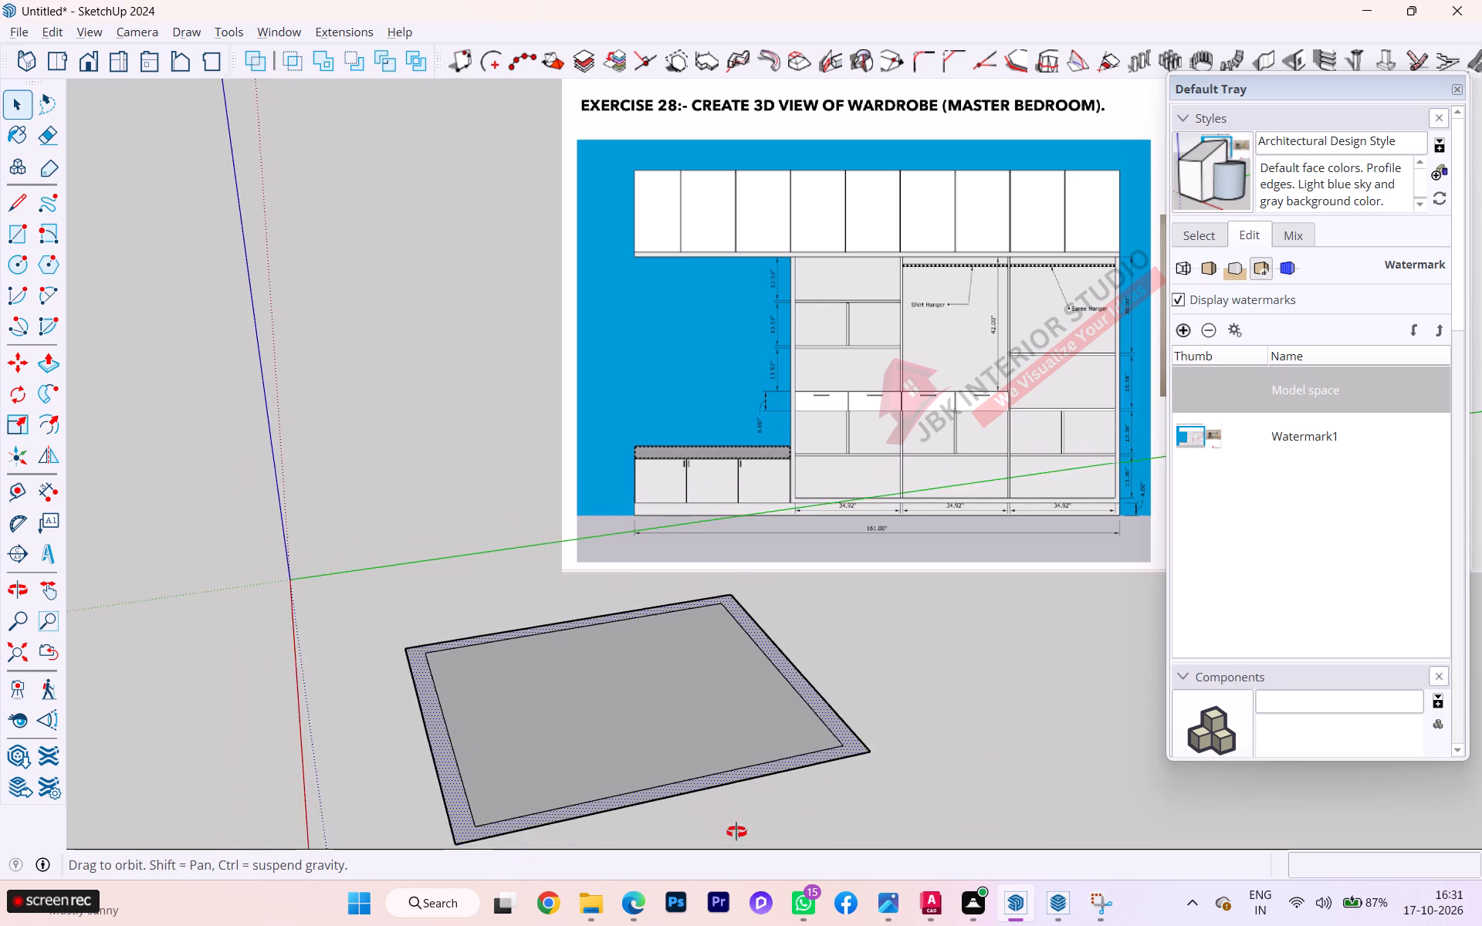
middle_click_drag(736, 832, 797, 925)
scroll(508, 654, "up", 4)
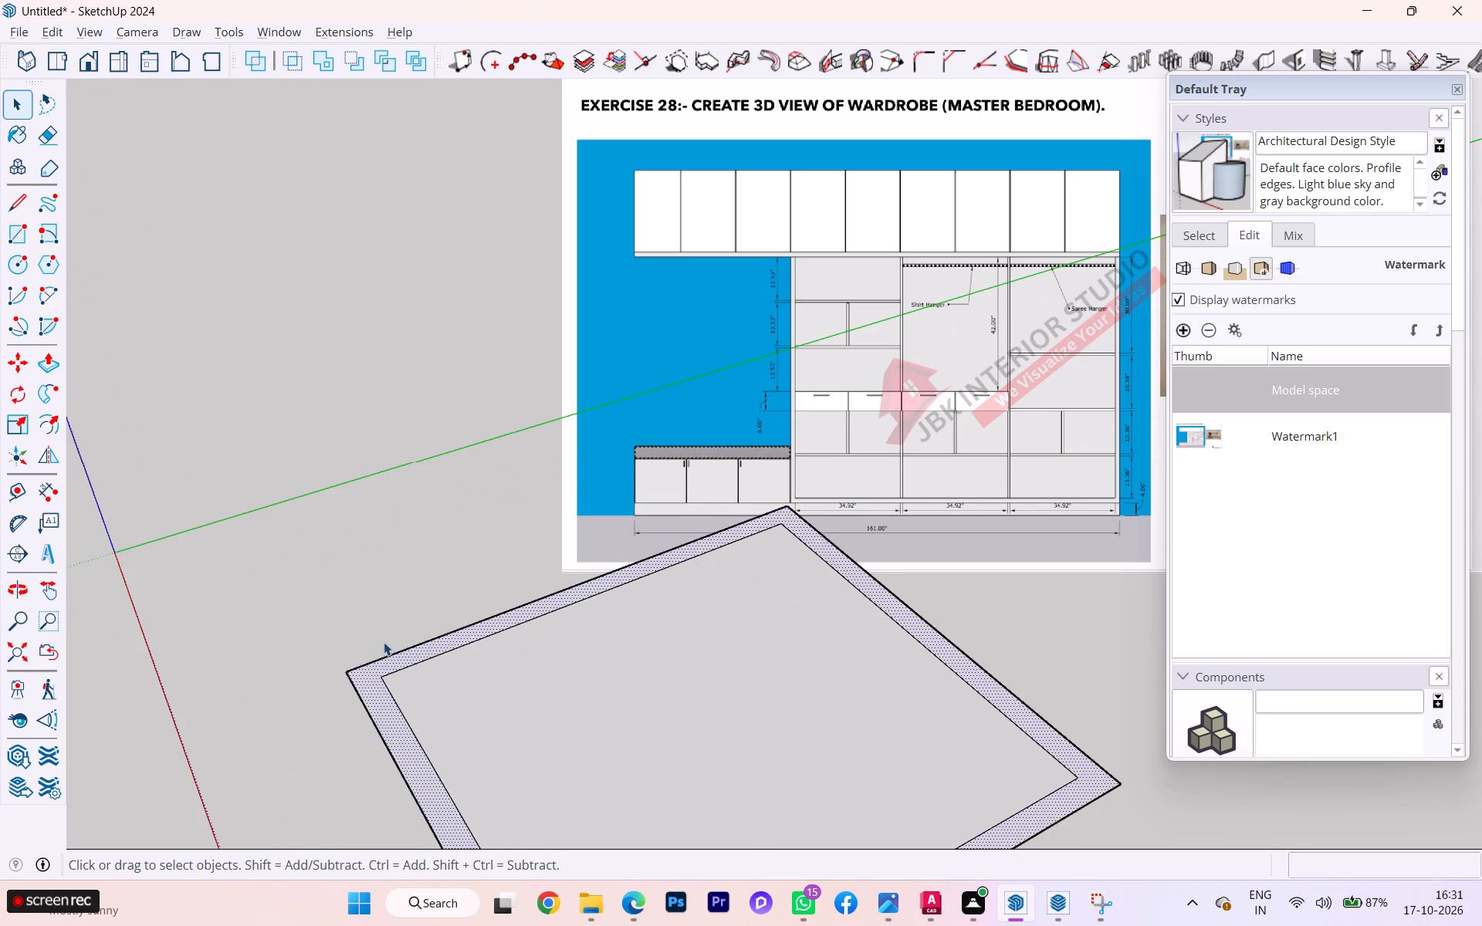
key("l")
scroll(374, 677, "up", 2)
left_click(391, 682)
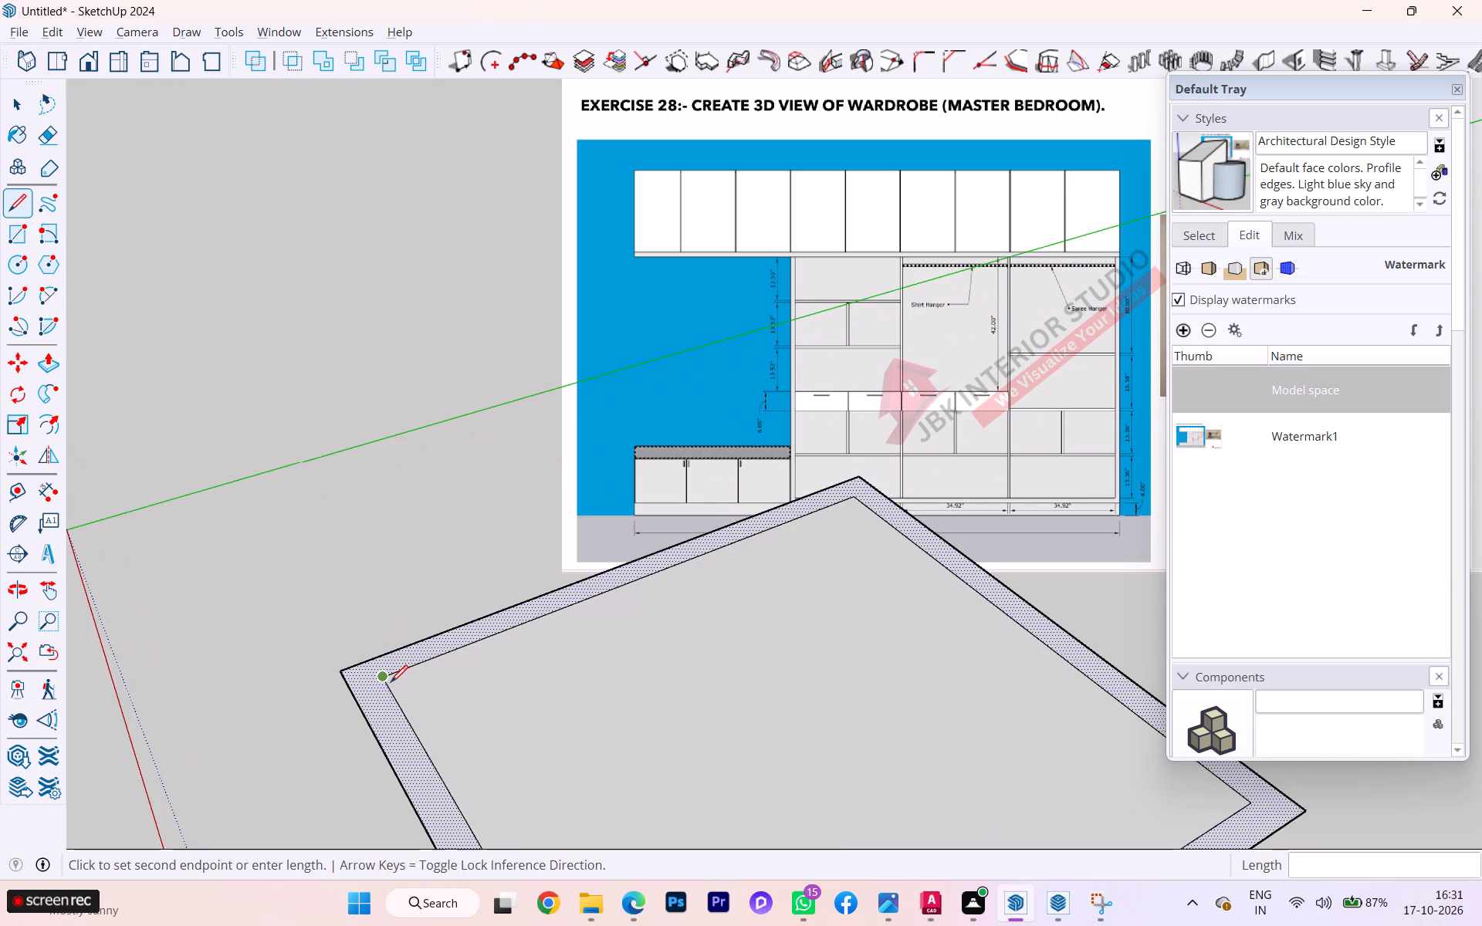
left_click(357, 693)
key("space")
scroll(154, 692, "down", 2)
scroll(153, 691, "up", 1)
scroll(152, 691, "down", 1)
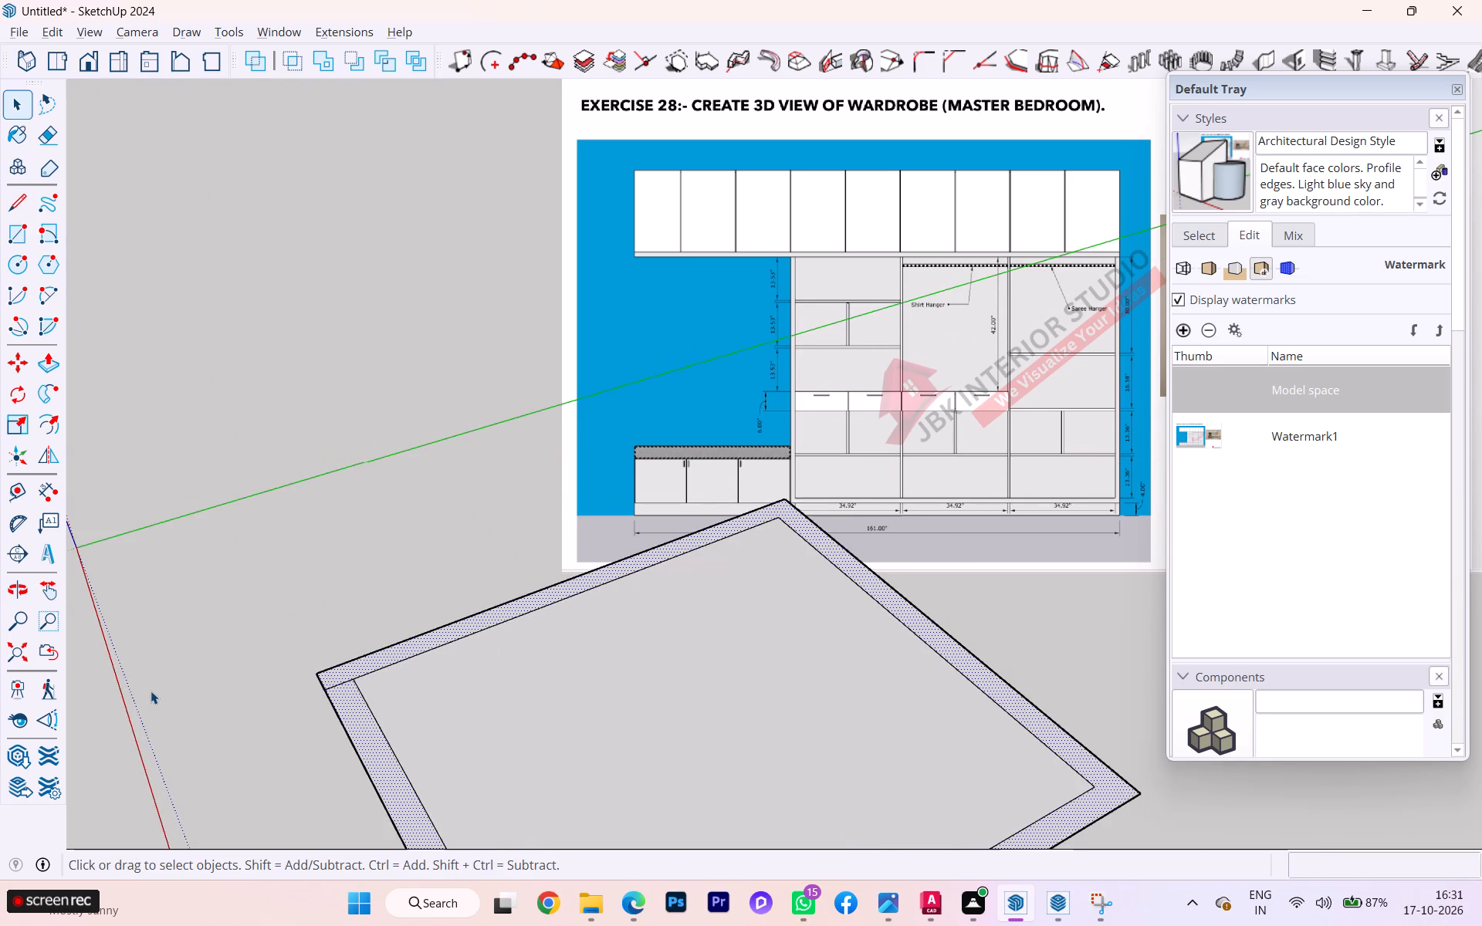
scroll(637, 748, "down", 1)
scroll(586, 742, "up", 1)
scroll(464, 725, "down", 2)
key("l")
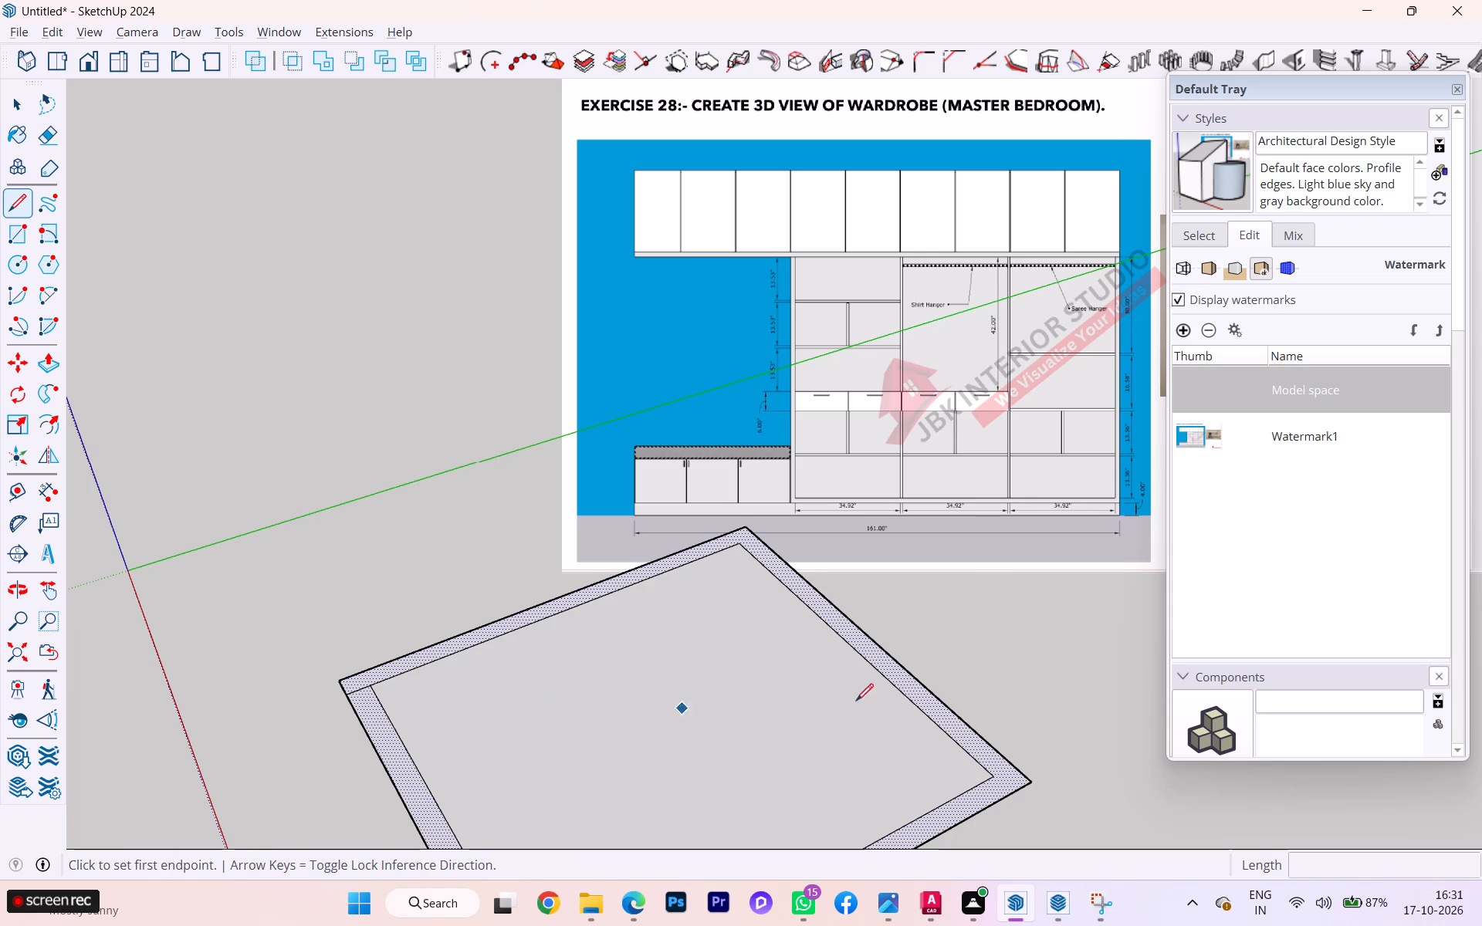
scroll(973, 761, "up", 1)
scroll(986, 762, "down", 1)
scroll(989, 765, "up", 2)
left_click(996, 783)
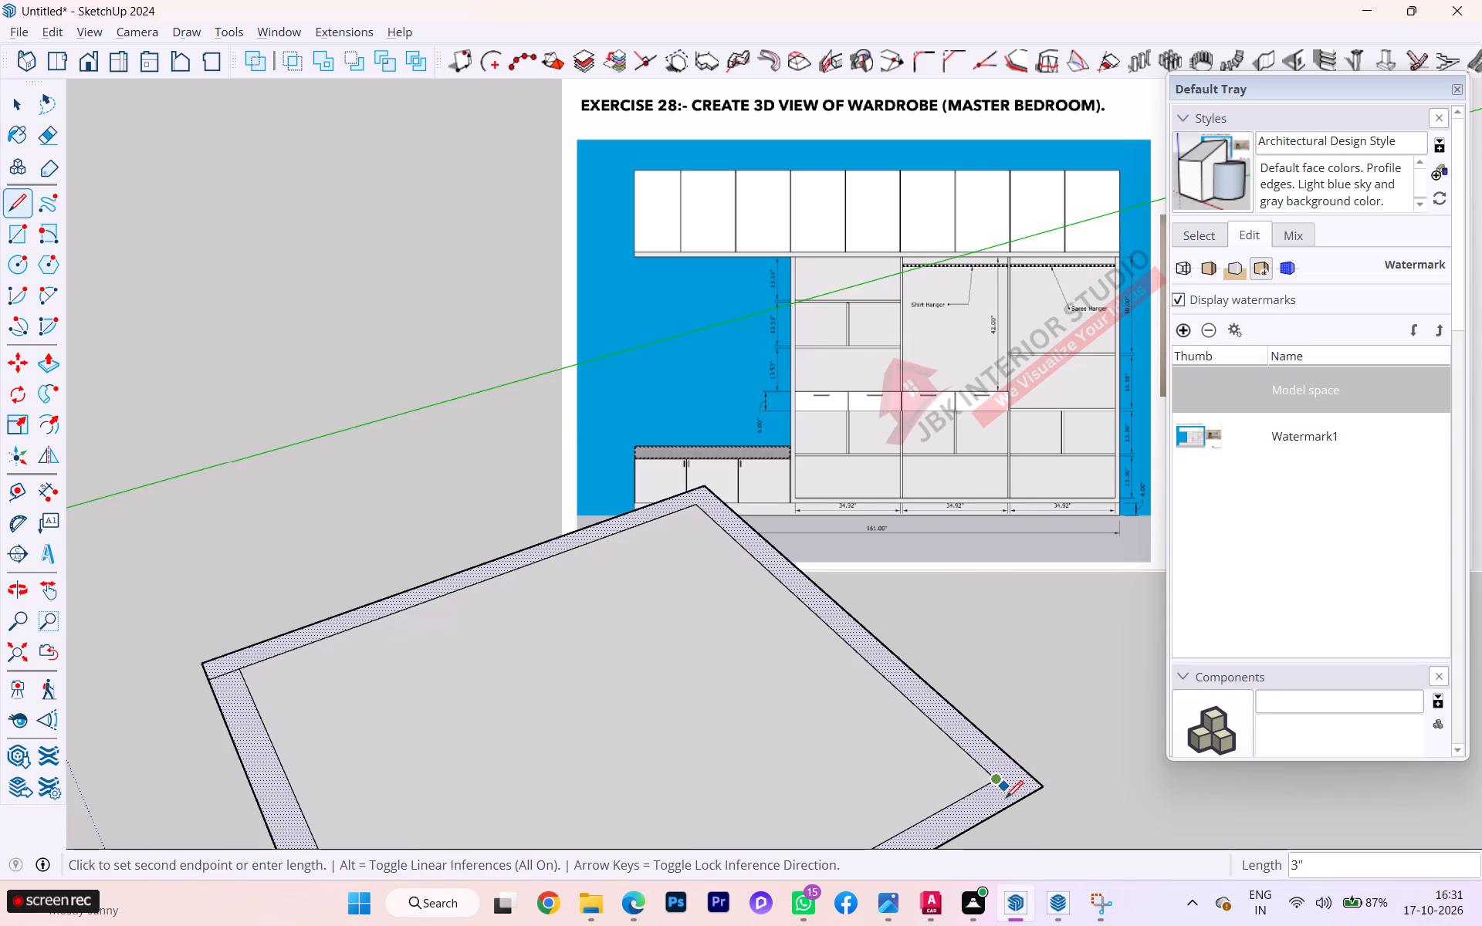
left_click(1011, 805)
key("space")
Push/Pull the L-shaped border face along the two rear sides upward by 12' to form the walls.
left_click(993, 760)
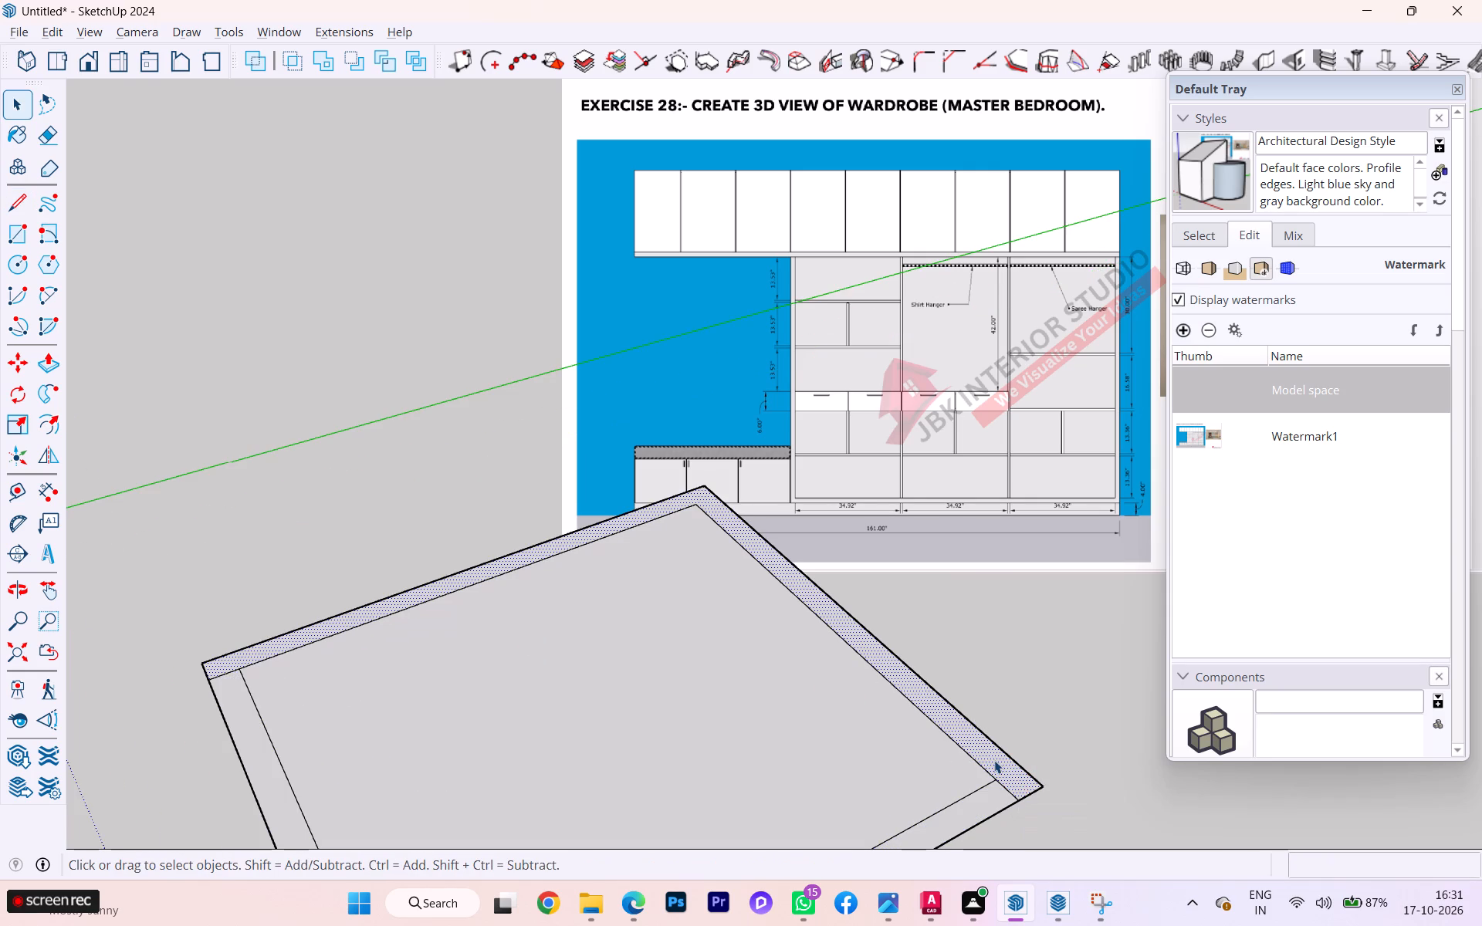
key("p")
key("p")
left_click(1000, 760)
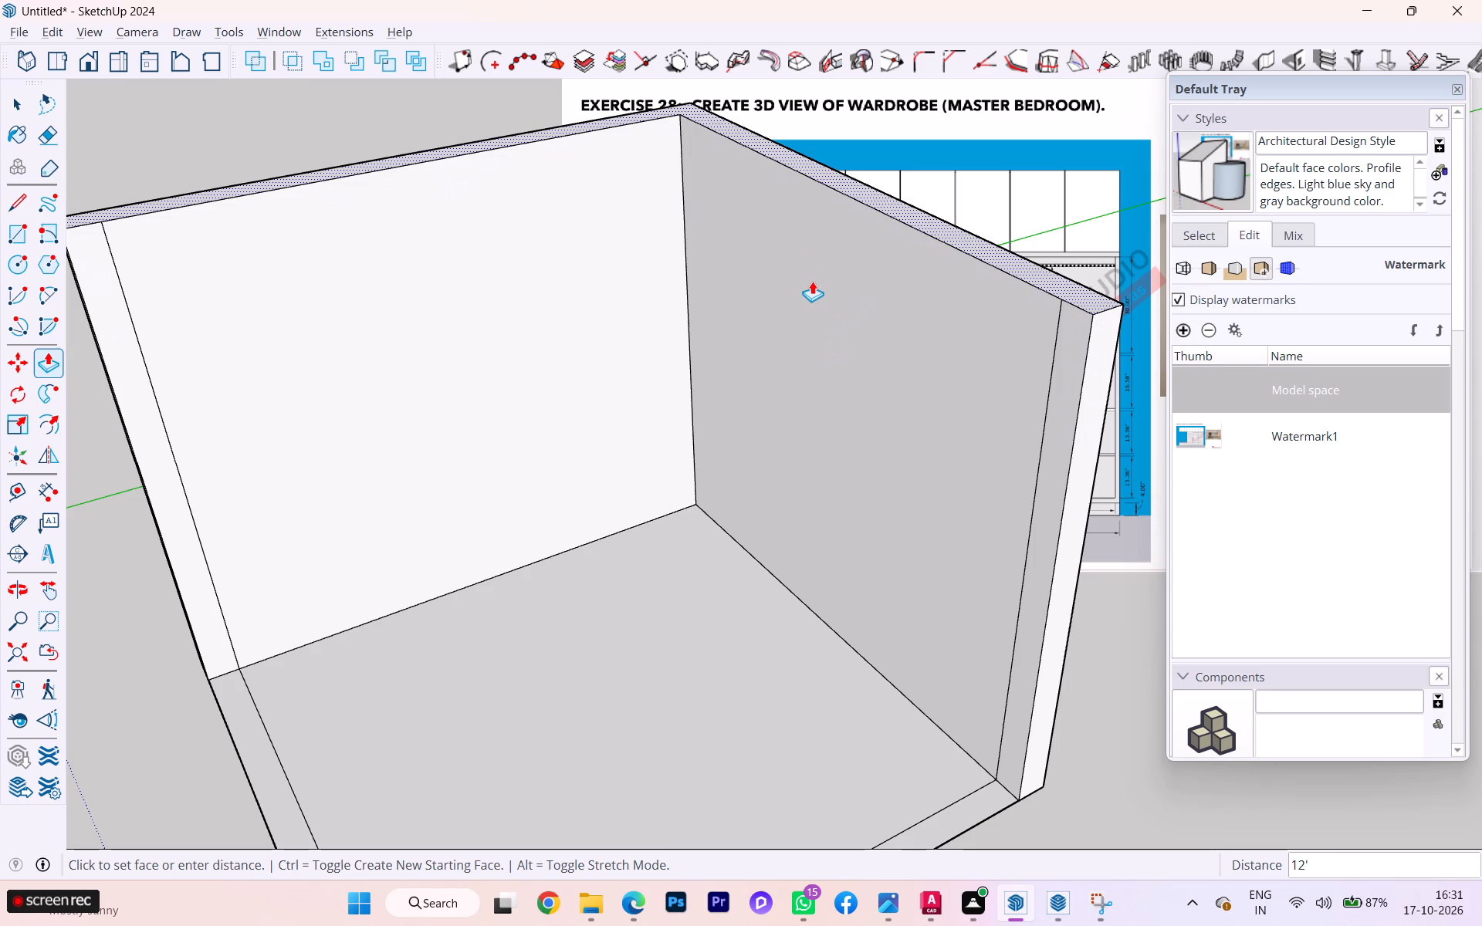
scroll(798, 294, "down", 3)
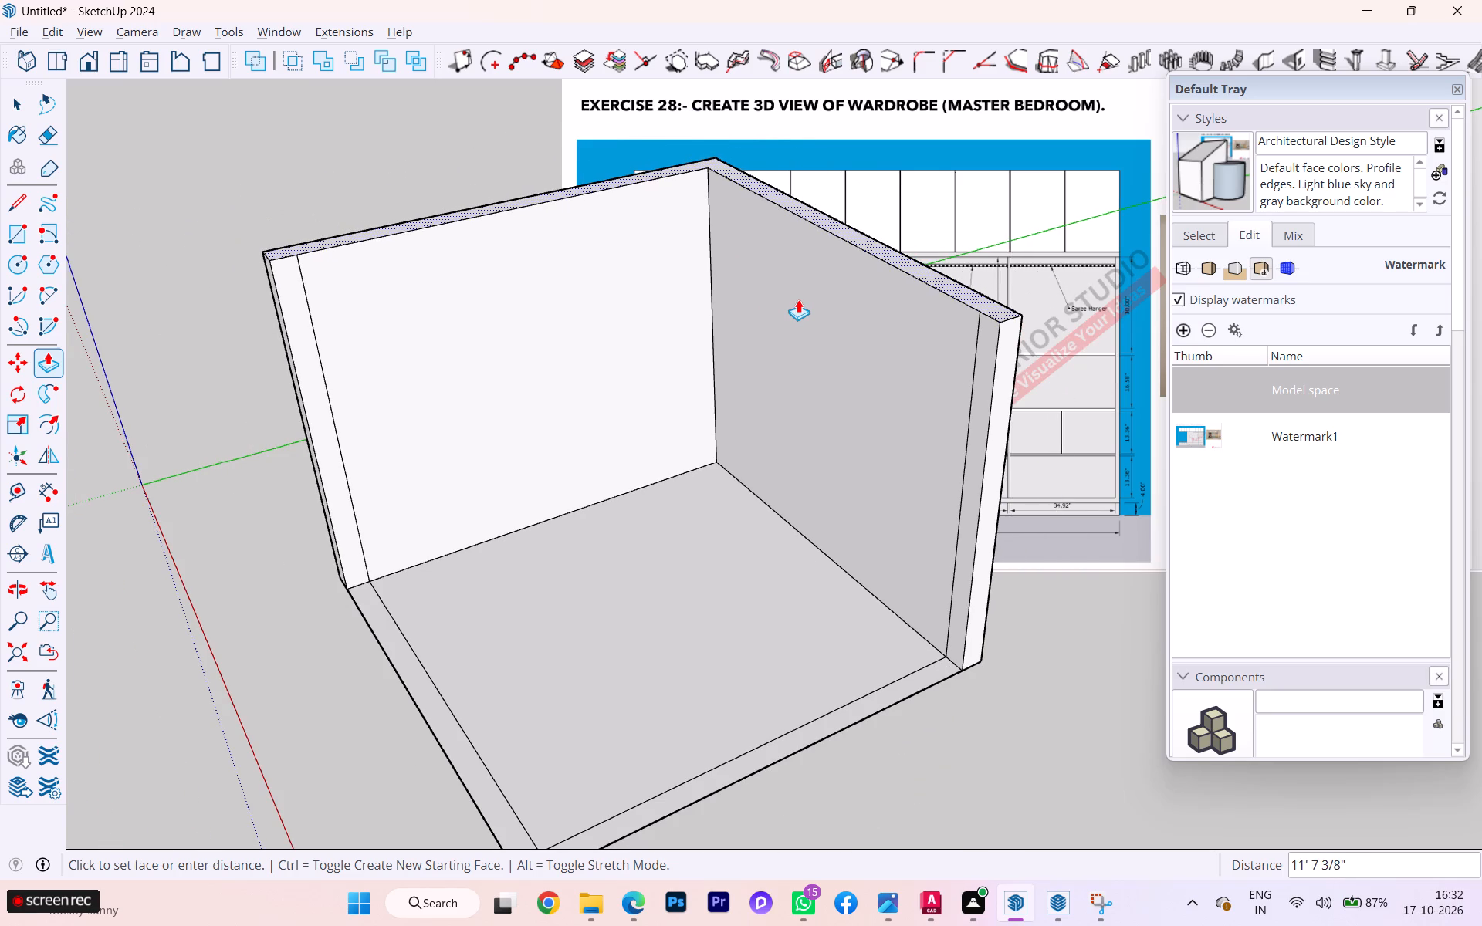
type("12'")
key("Return")
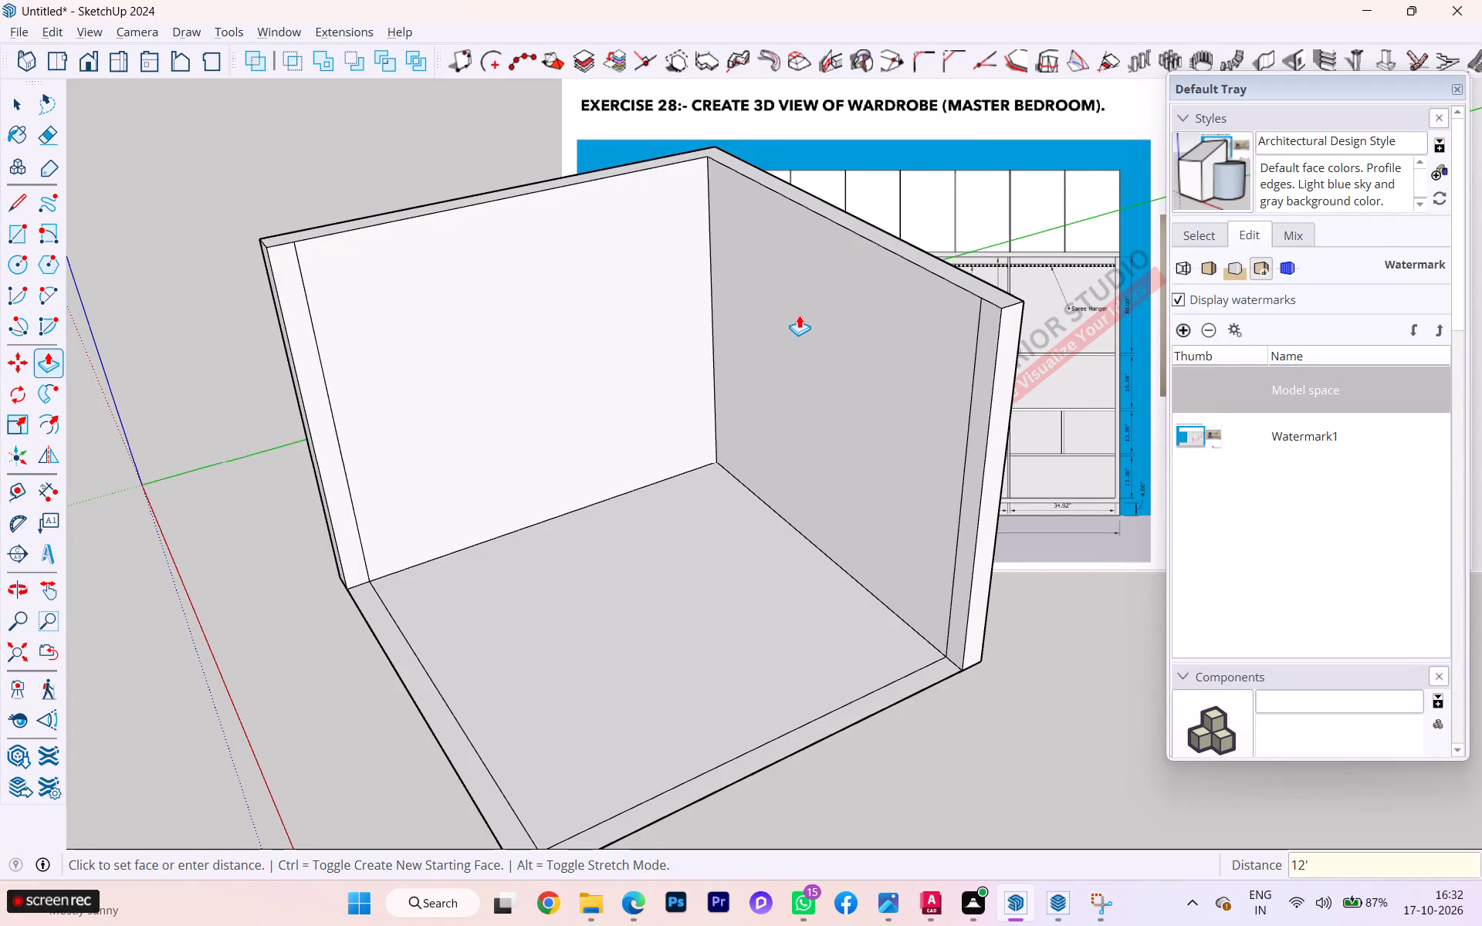
key("space")
Examine the raised walls, their inner vertical edges and the remaining floor border strip along the two open sides.
scroll(398, 667, "up", 4)
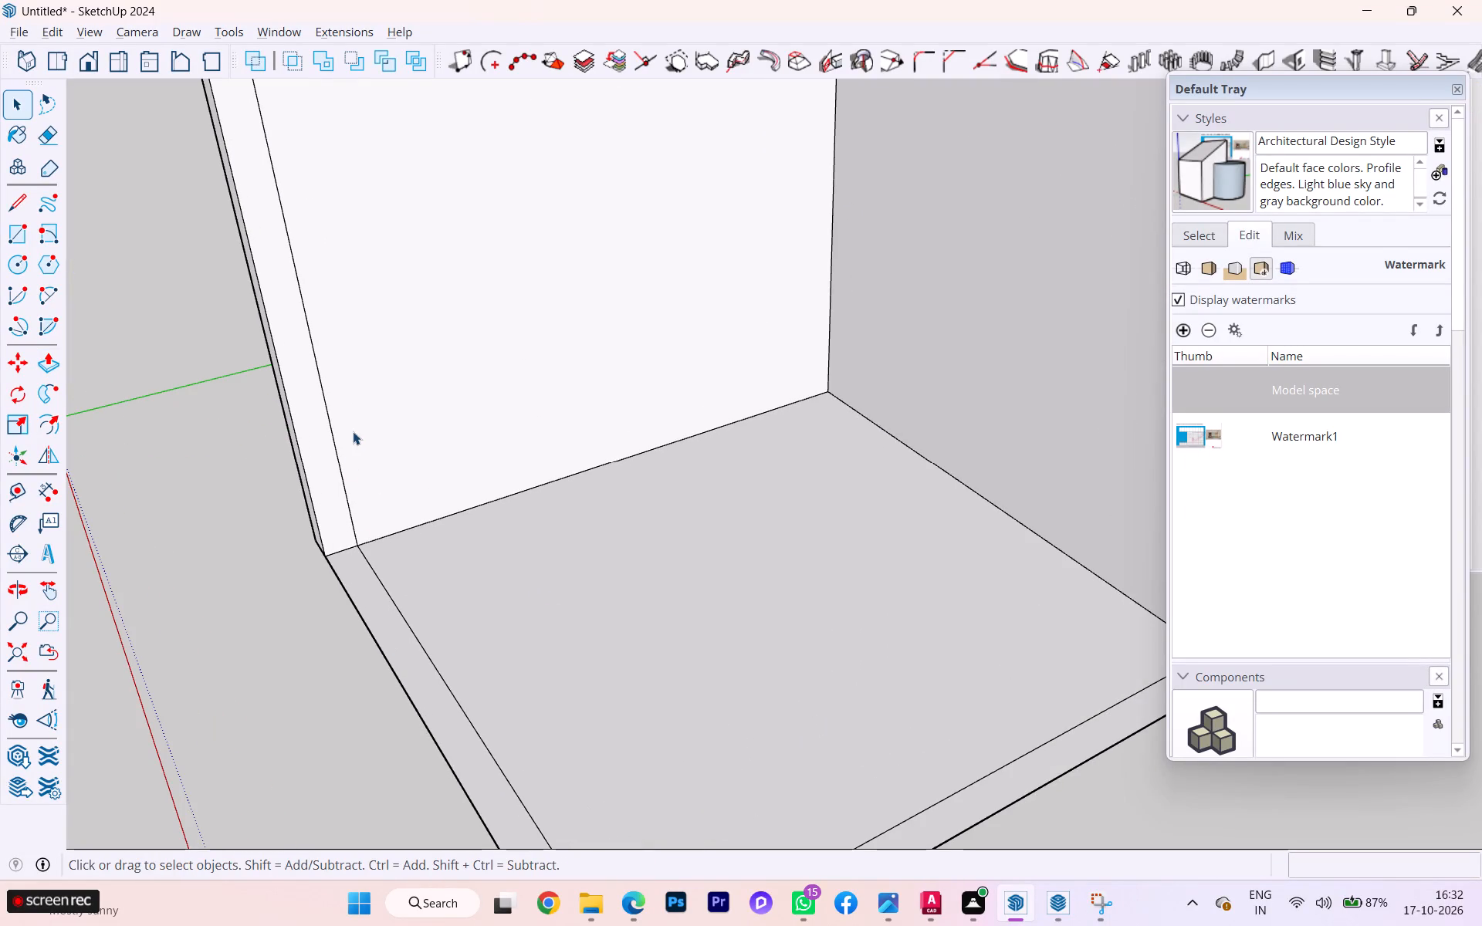
left_click(353, 431)
left_click(334, 431)
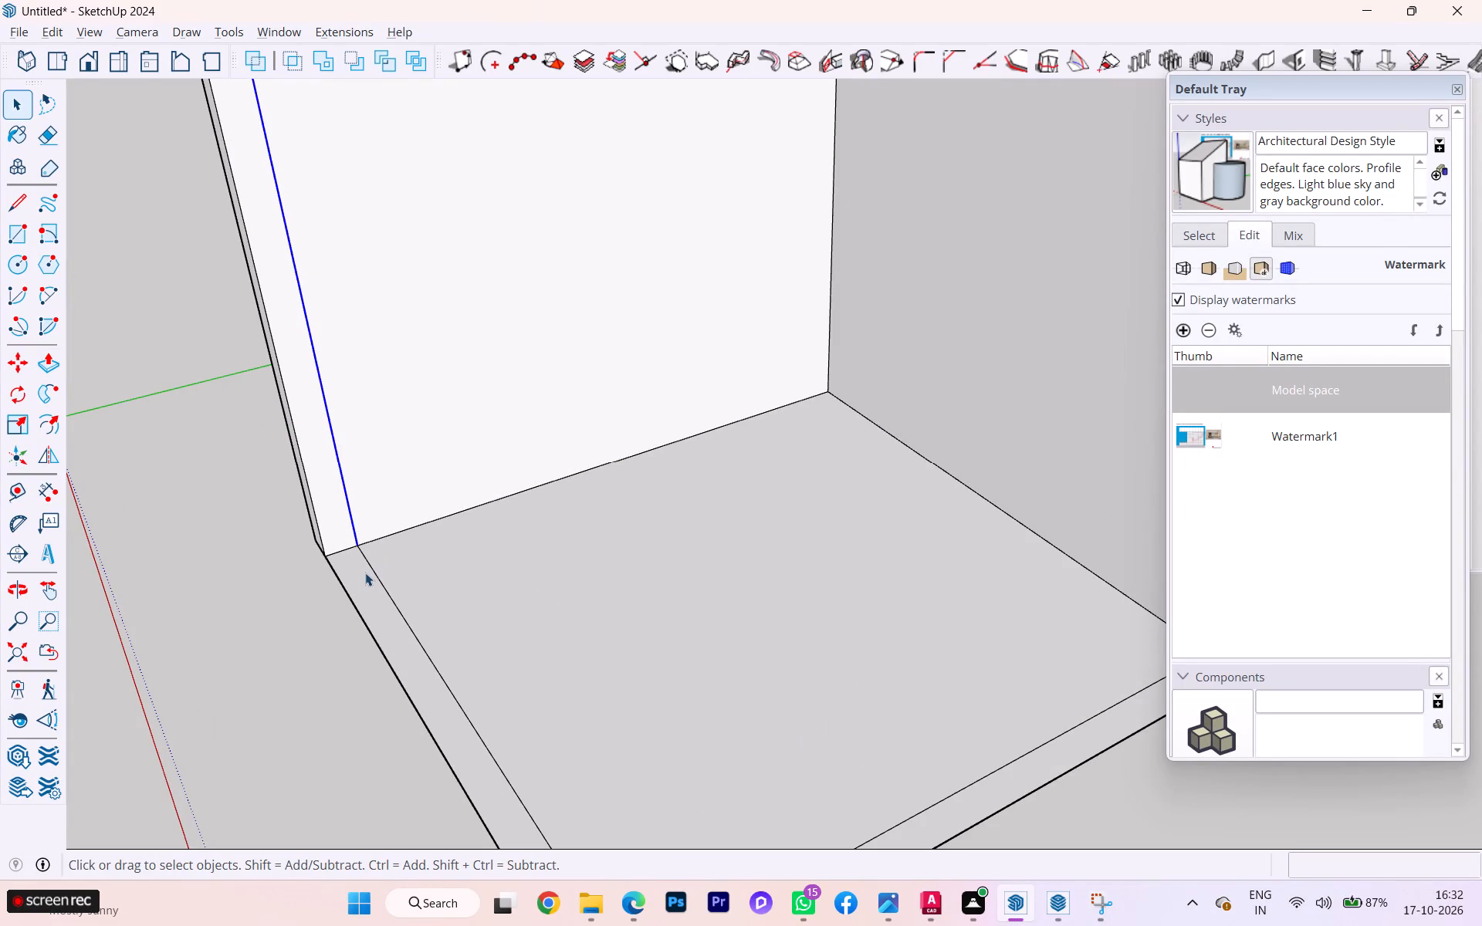
left_click(365, 573)
scroll(361, 575, "down", 1)
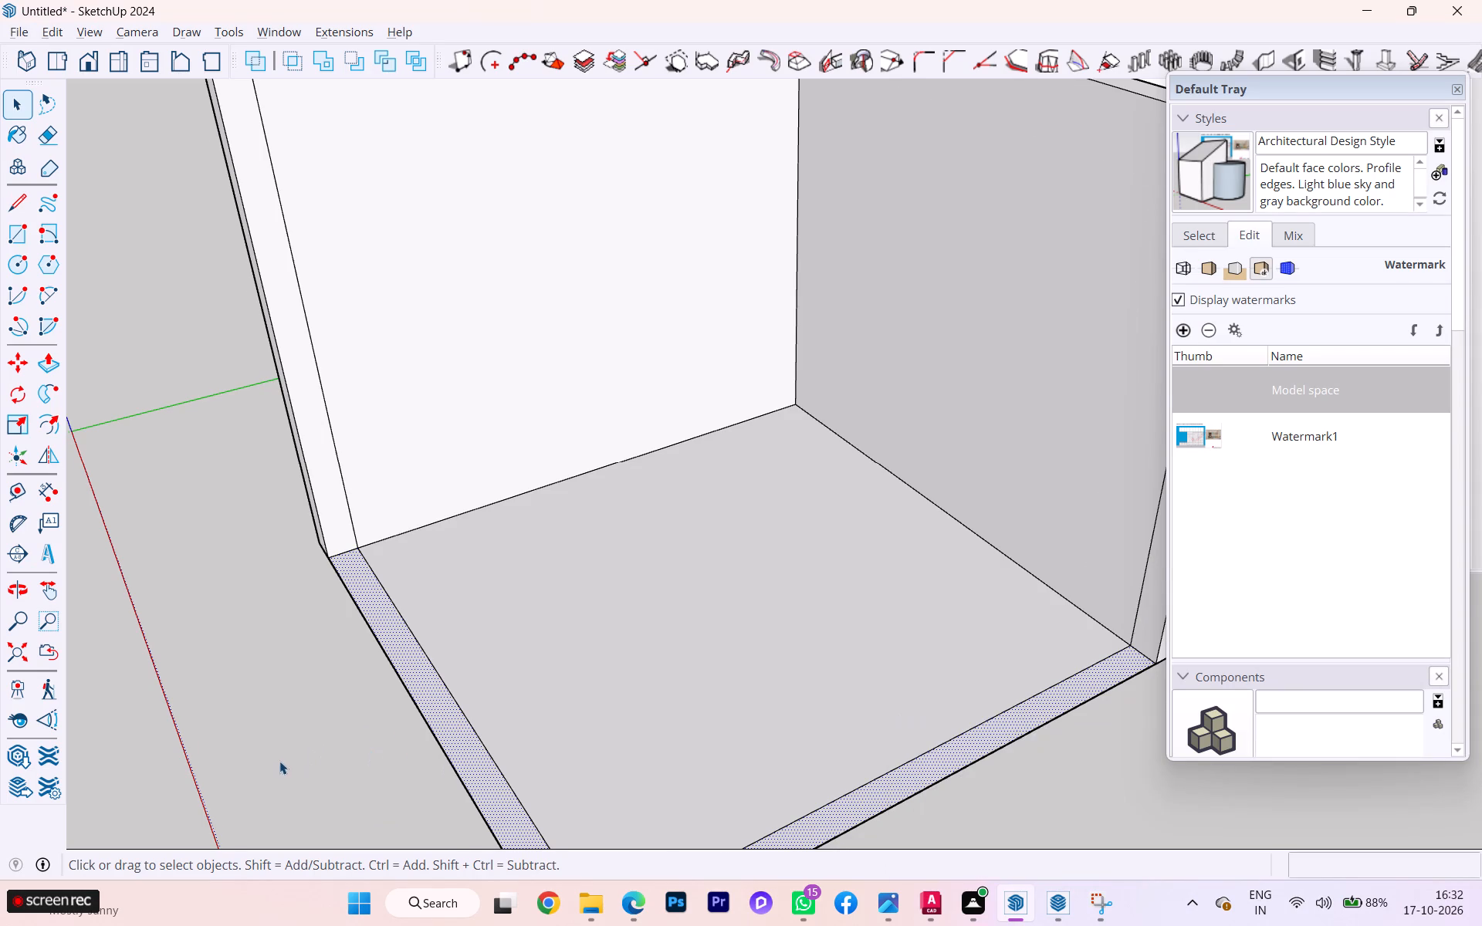
scroll(278, 762, "down", 3)
scroll(1125, 698, "up", 1)
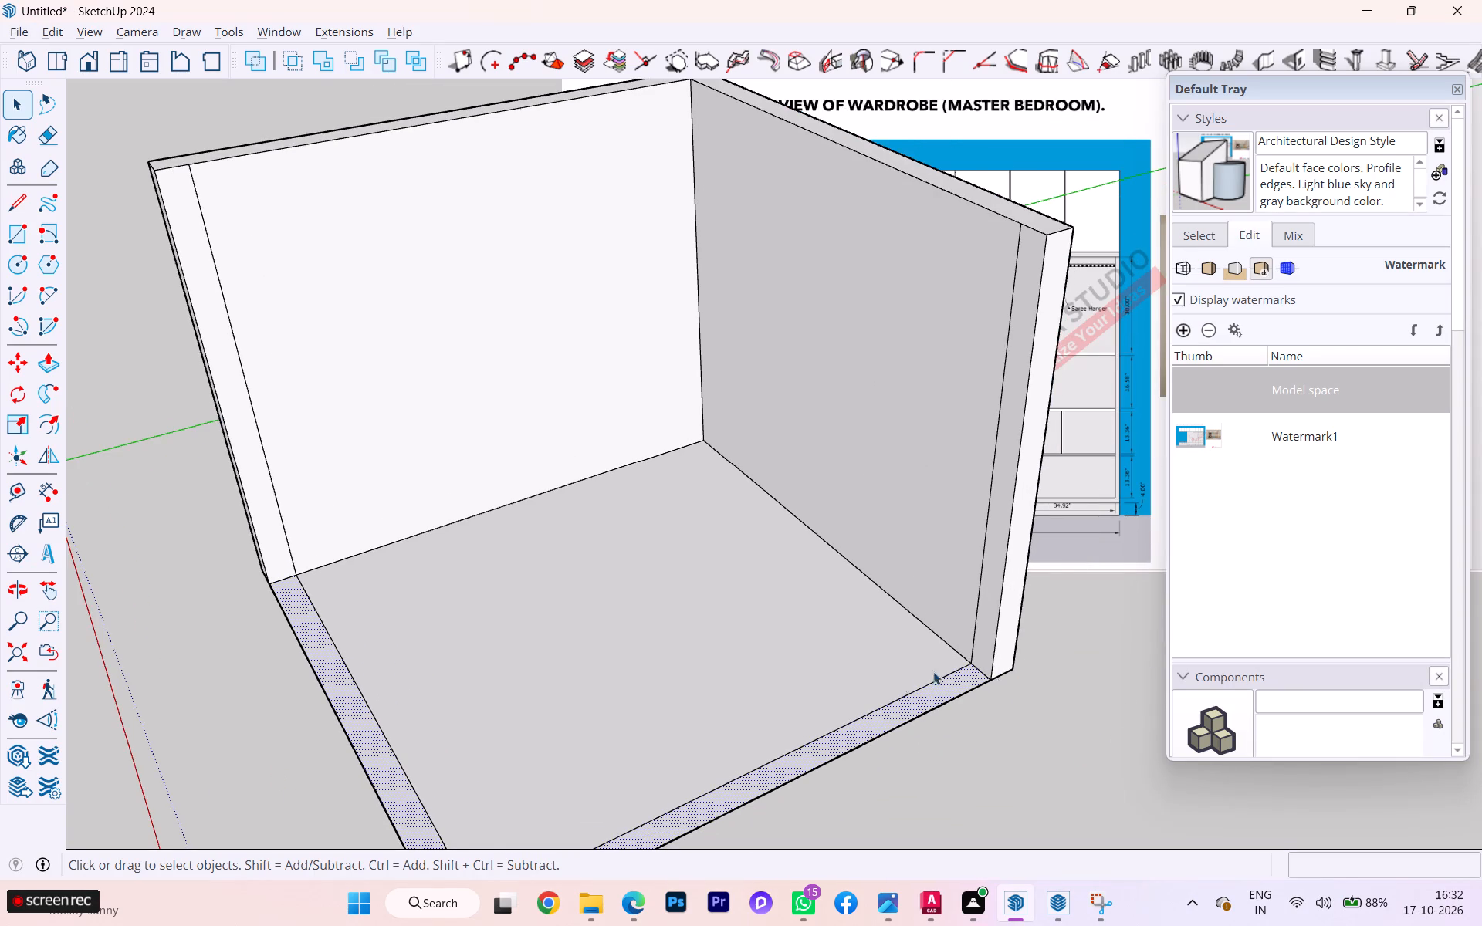
scroll(818, 695, "down", 1)
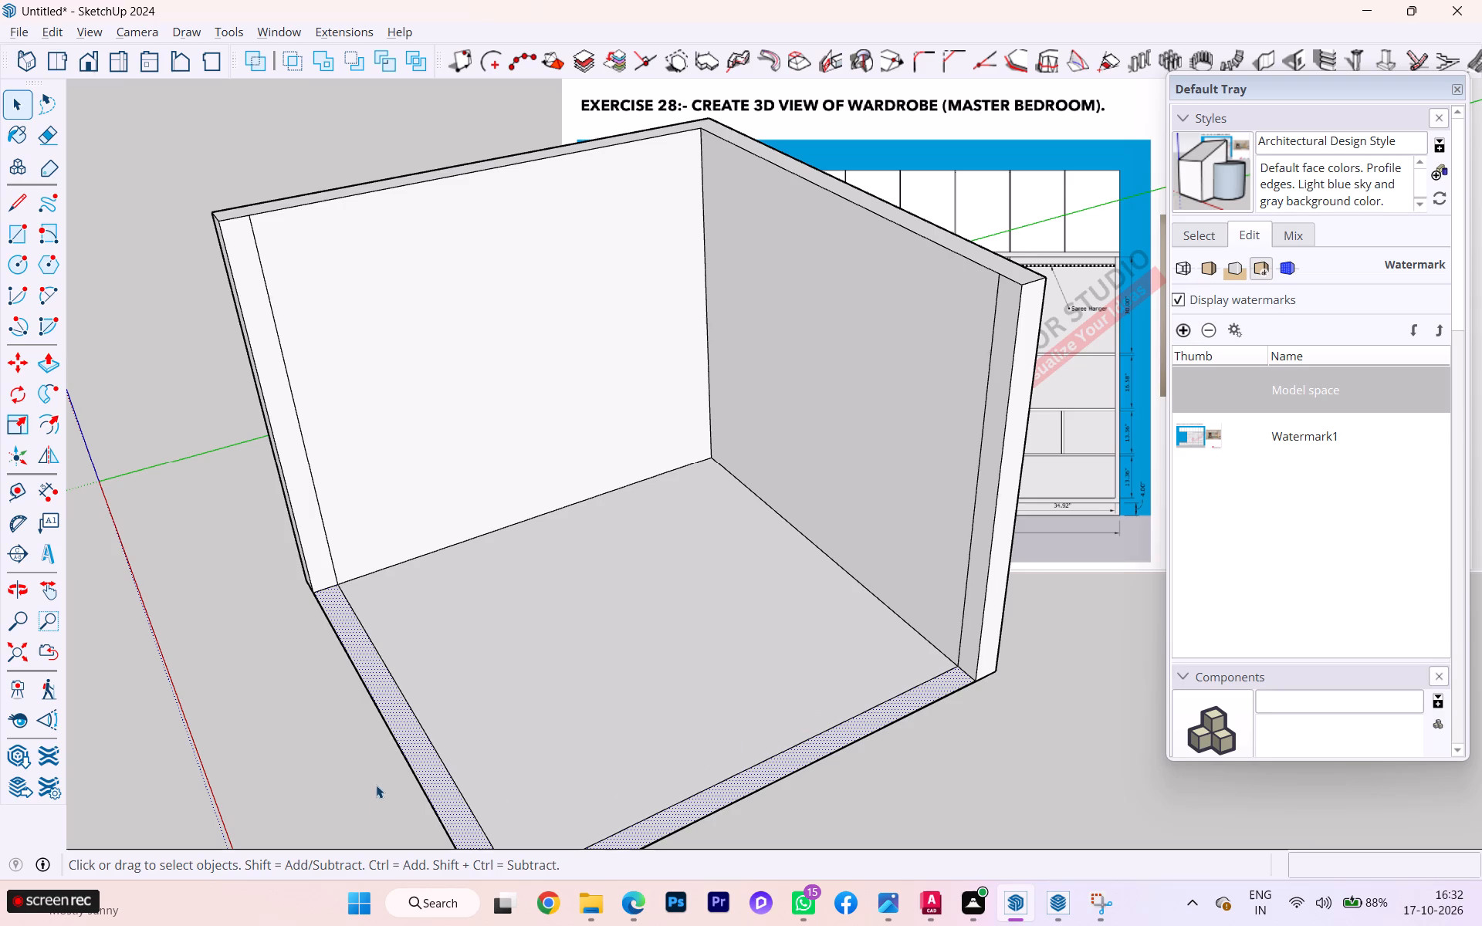
scroll(374, 734, "down", 3)
middle_click_drag(753, 694, 763, 684)
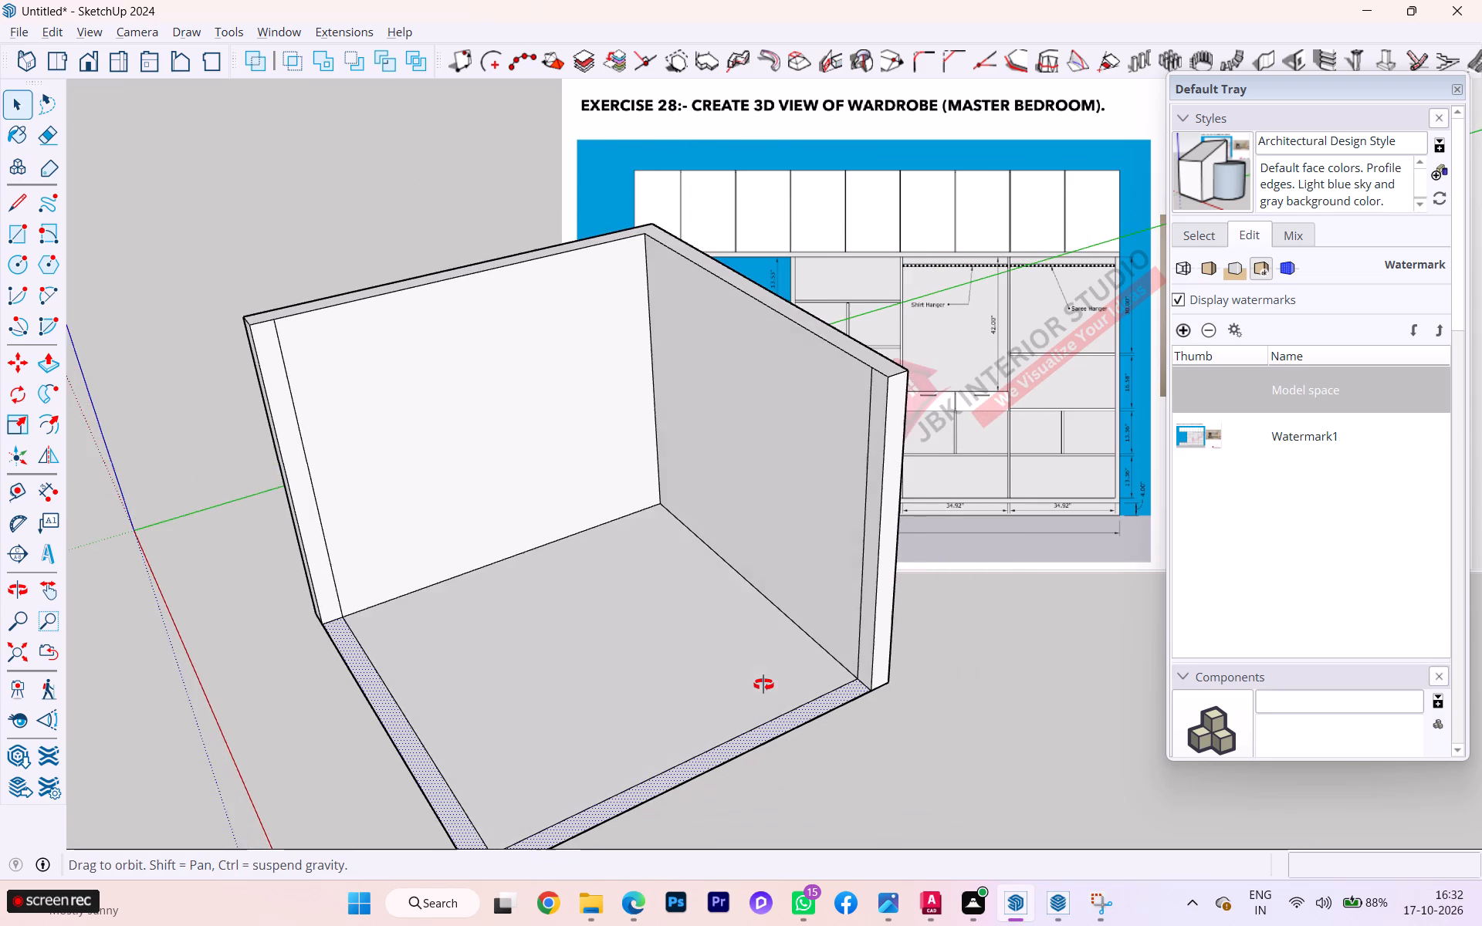
middle_click_drag(763, 684, 795, 669)
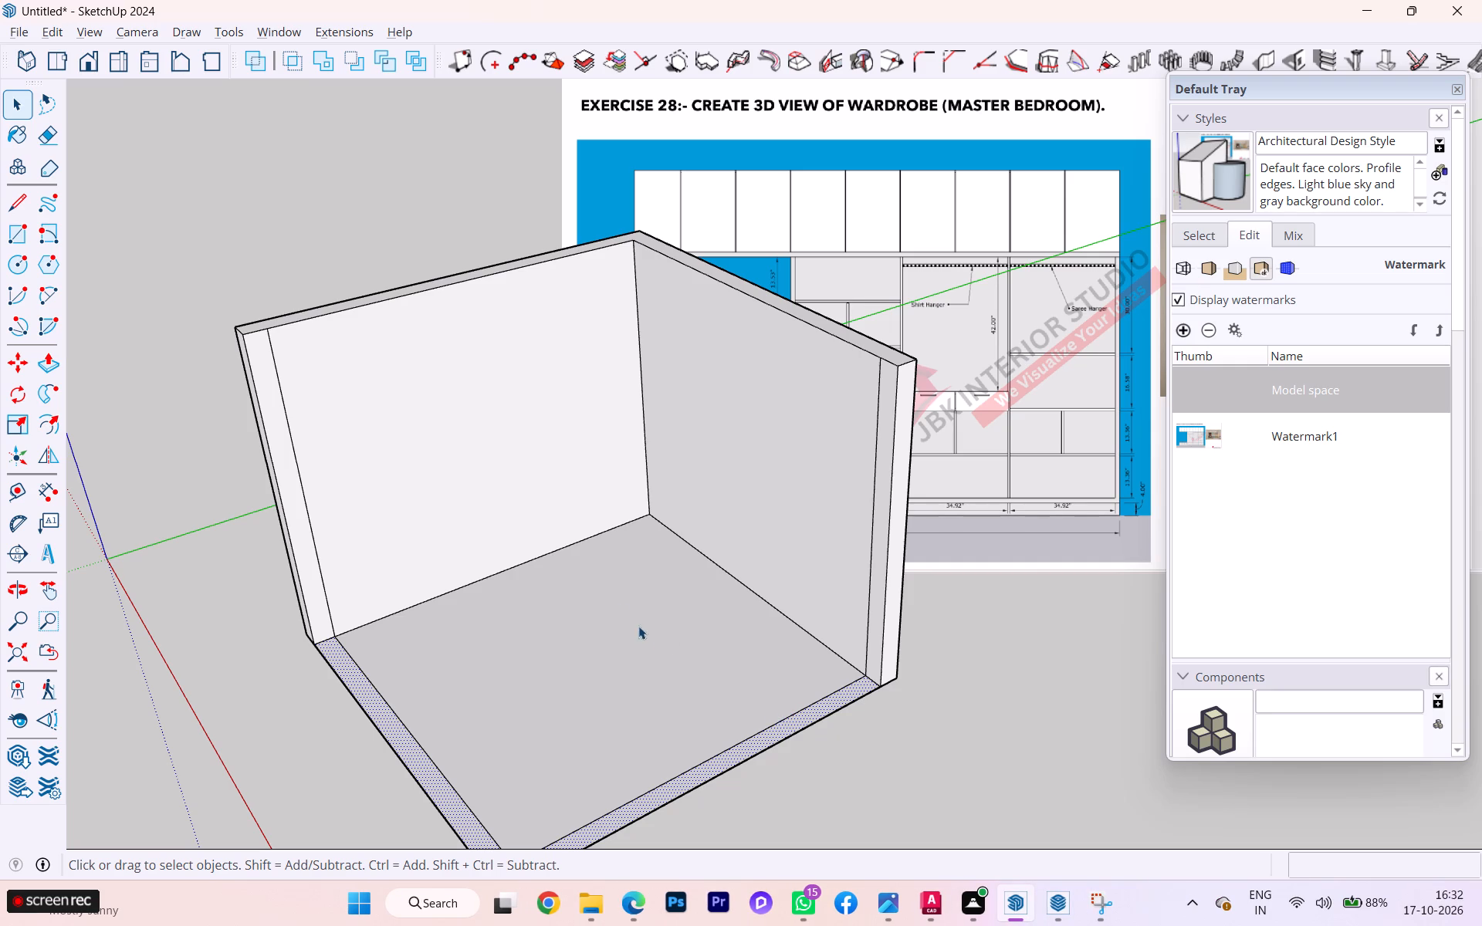
scroll(134, 299, "up", 2)
left_click(316, 397)
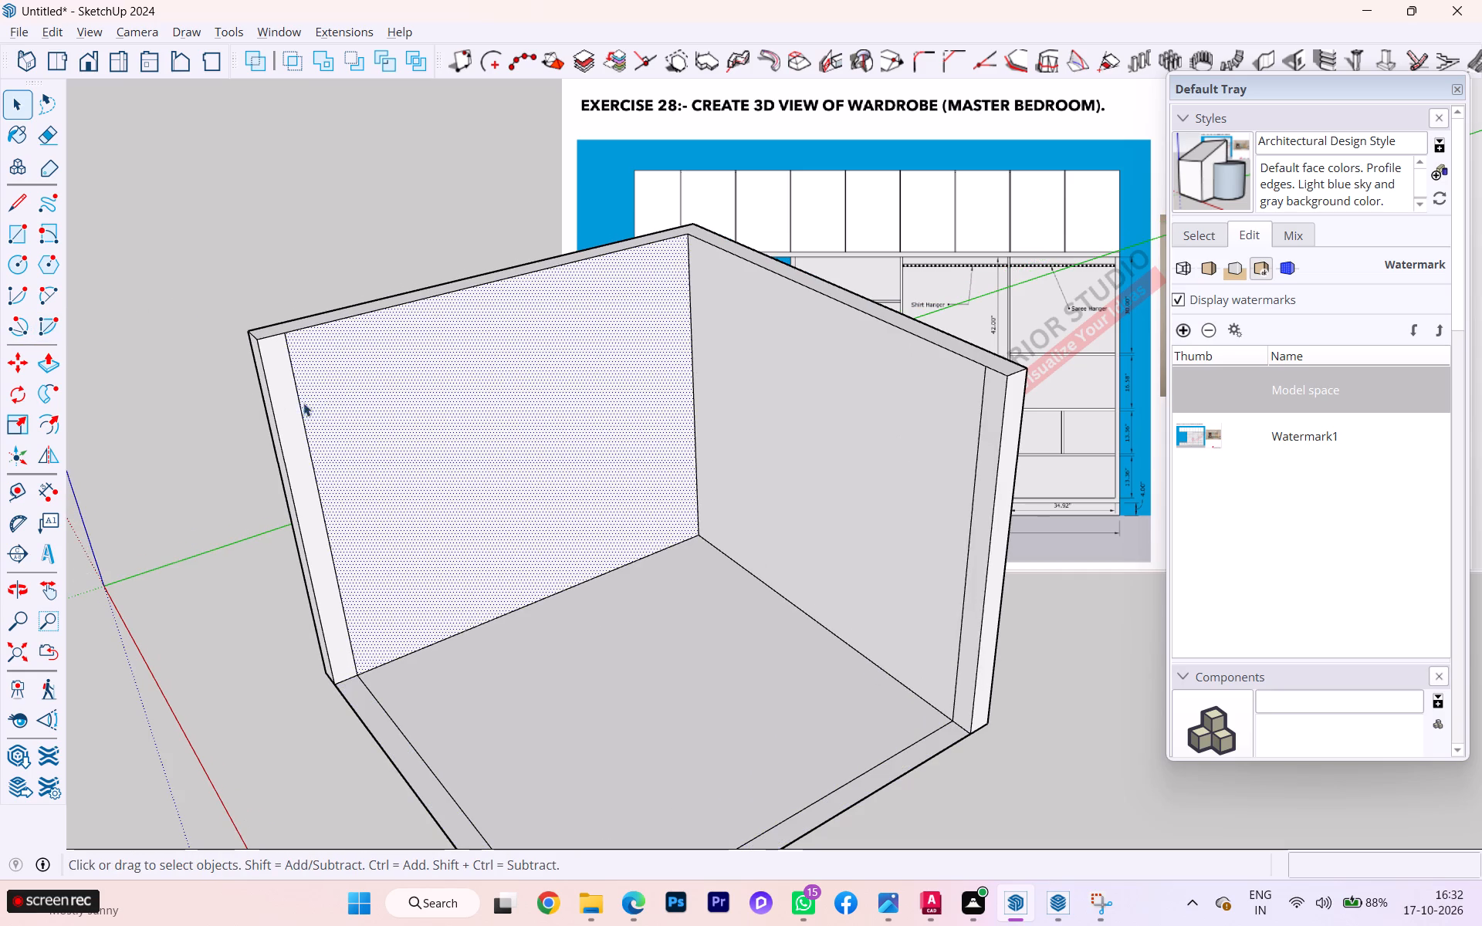
left_click(294, 407)
left_click(308, 394)
scroll(119, 428, "down", 1)
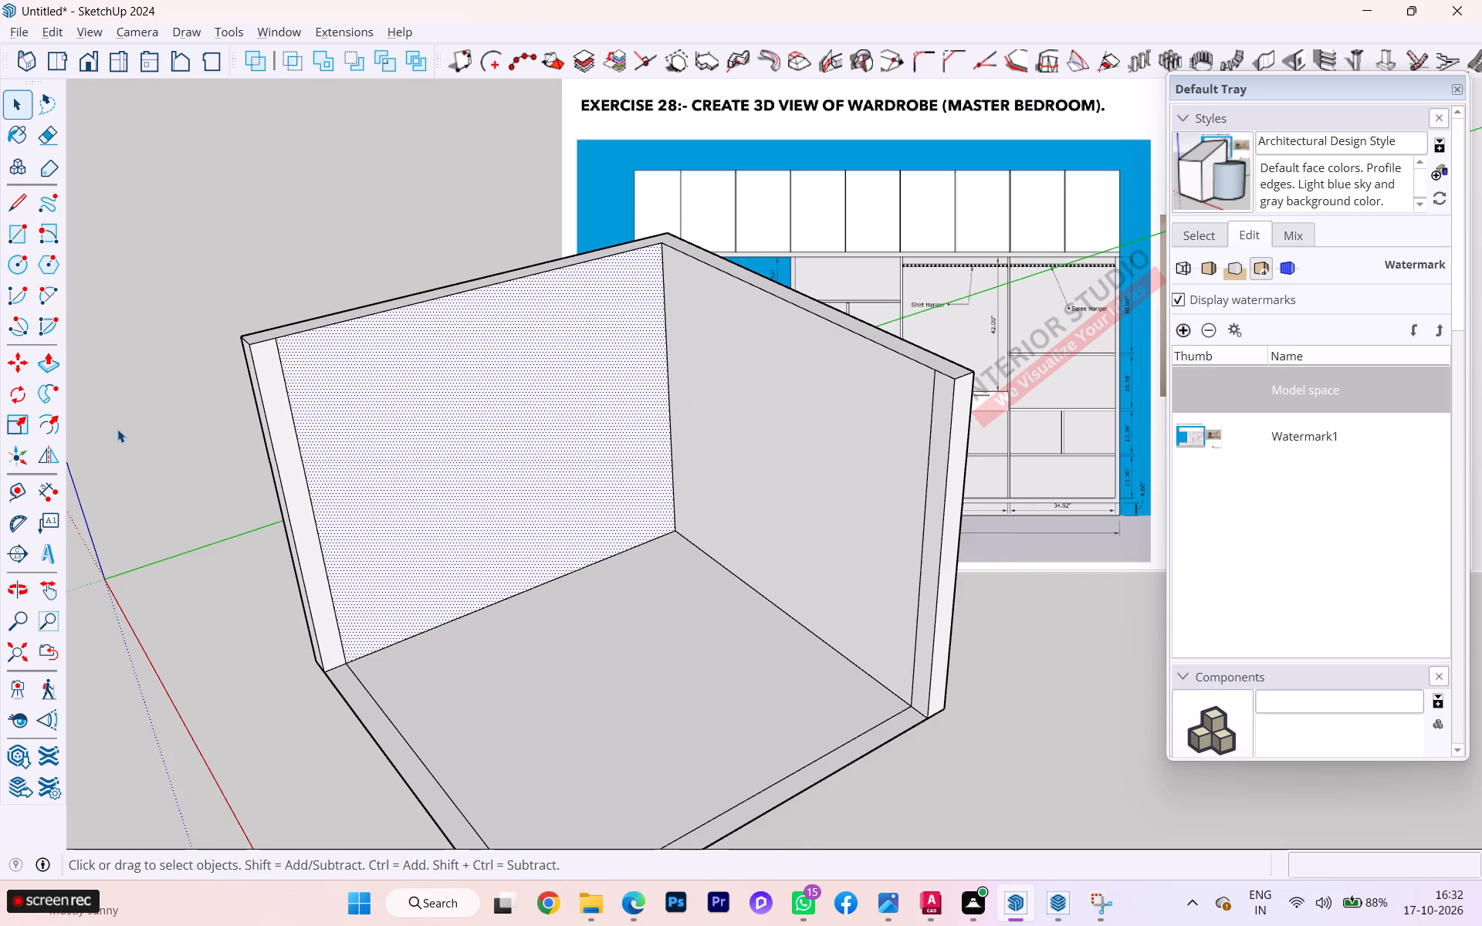
left_click(117, 429)
scroll(79, 480, "down", 4)
scroll(43, 553, "down", 1)
scroll(43, 553, "up", 1)
scroll(43, 554, "down", 1)
scroll(25, 562, "up", 2)
scroll(24, 563, "down", 1)
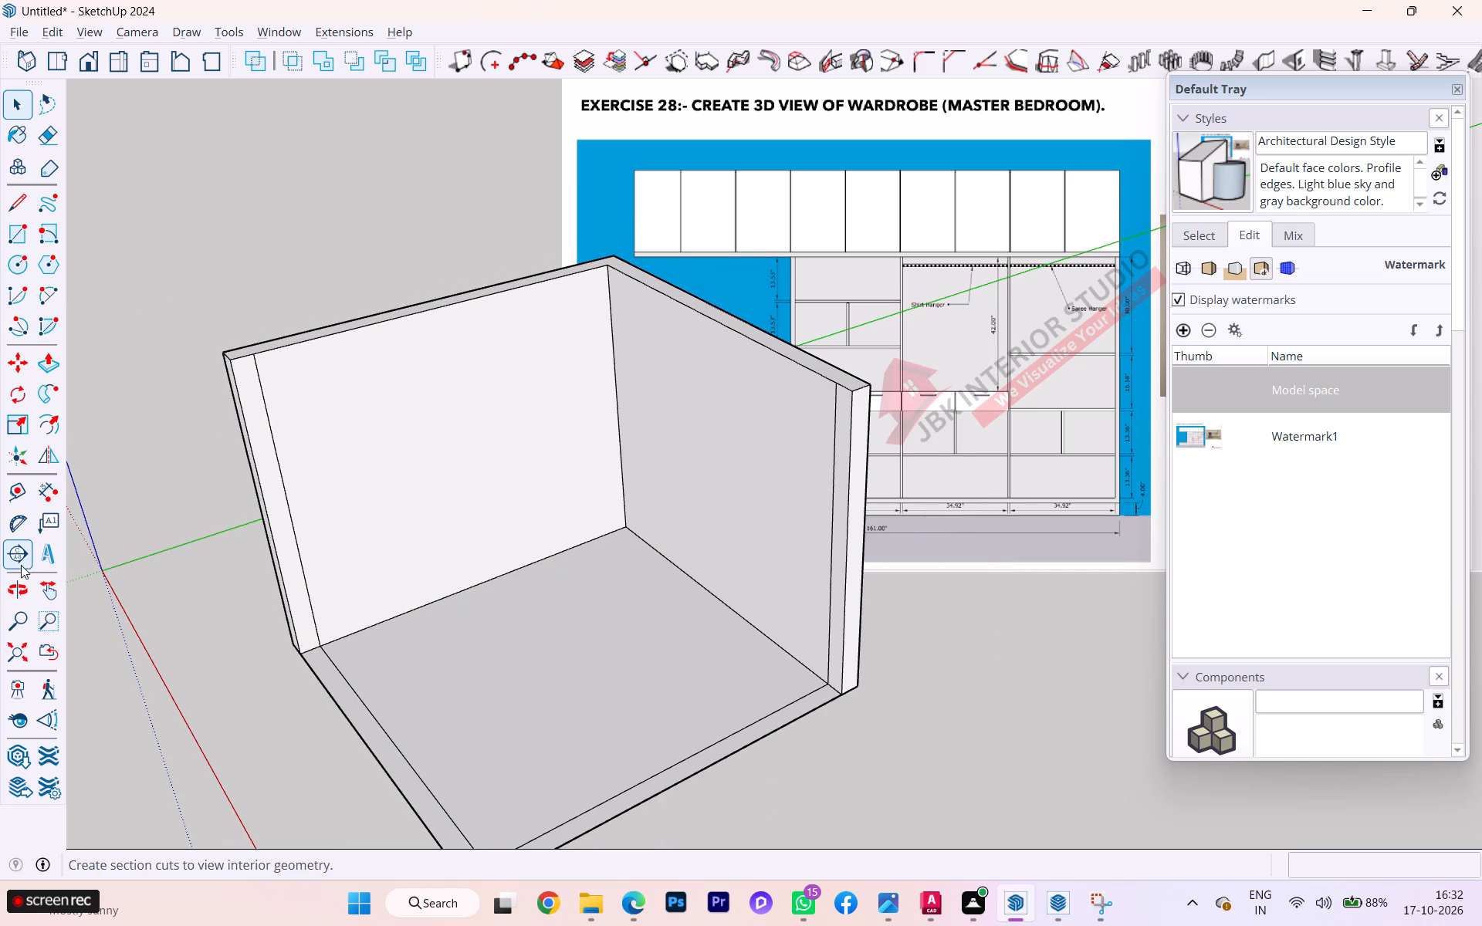
scroll(21, 565, "down", 4)
scroll(120, 581, "down", 3)
scroll(120, 581, "up", 1)
scroll(120, 581, "down", 6)
Examine the room model from underneath and around the outside, checking the floor face and the wall bases.
middle_click_drag(677, 559, 692, 522)
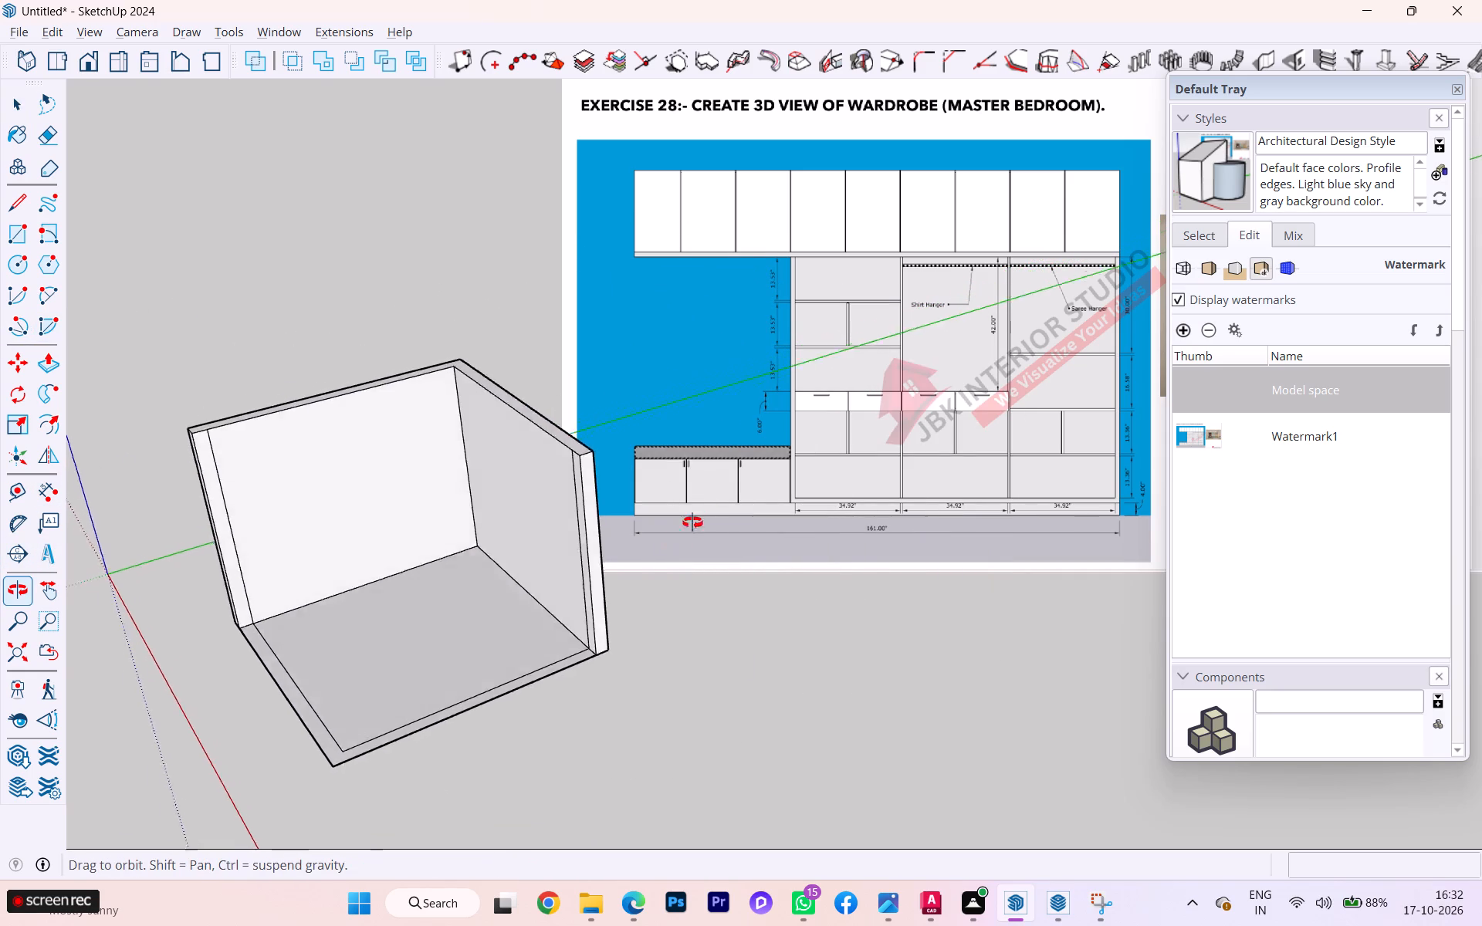
middle_click_drag(692, 522, 819, 438)
scroll(512, 540, "up", 5)
scroll(682, 549, "down", 1)
middle_click_drag(658, 554, 628, 120)
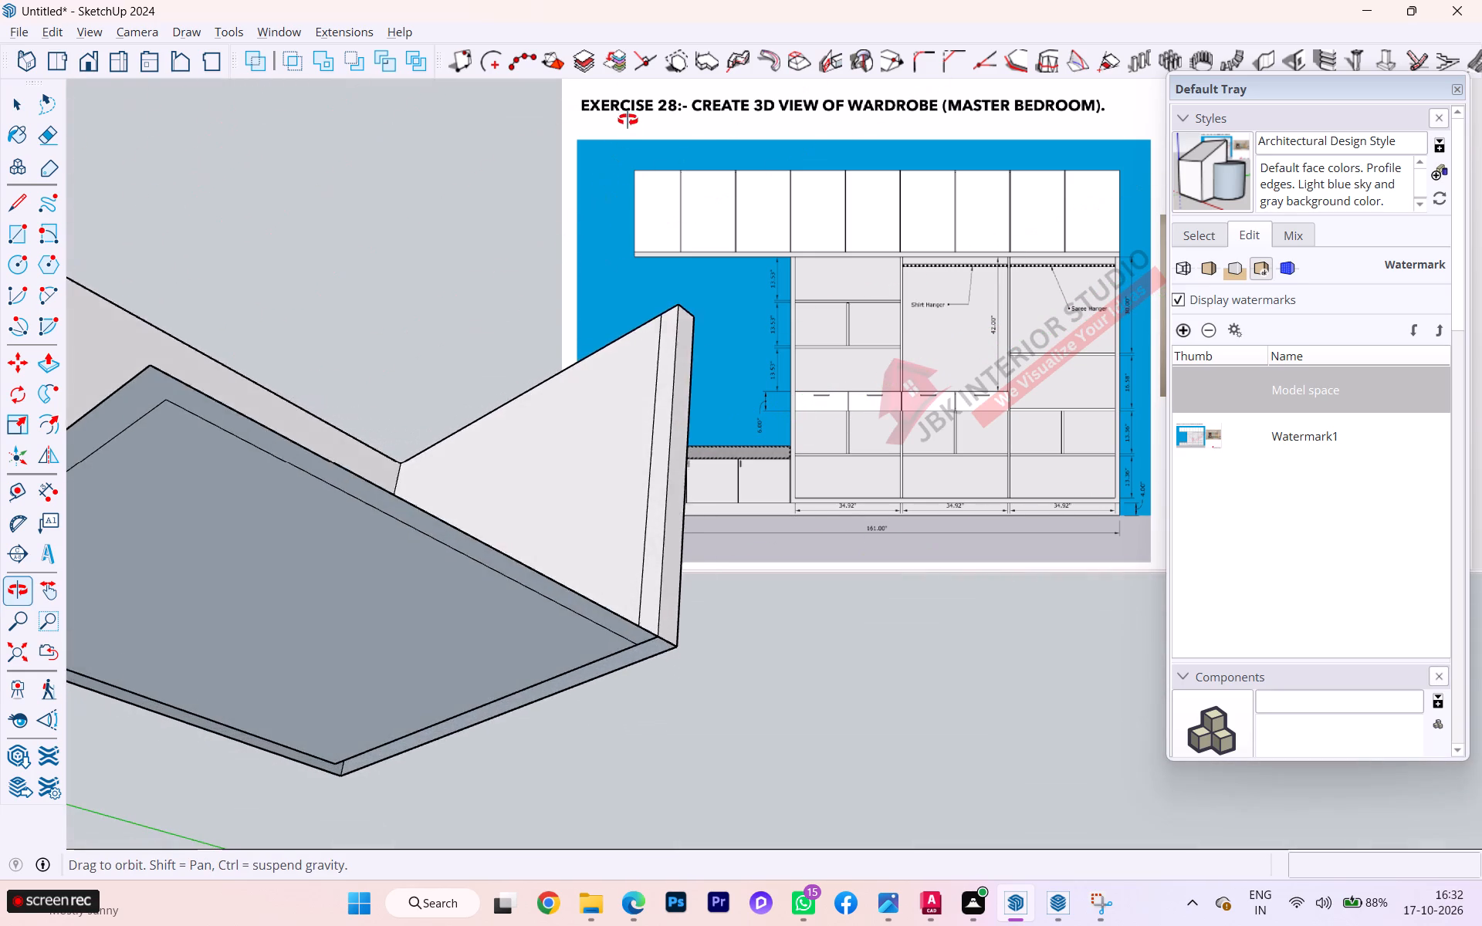
middle_click_drag(628, 120, 276, 106)
scroll(452, 556, "down", 2)
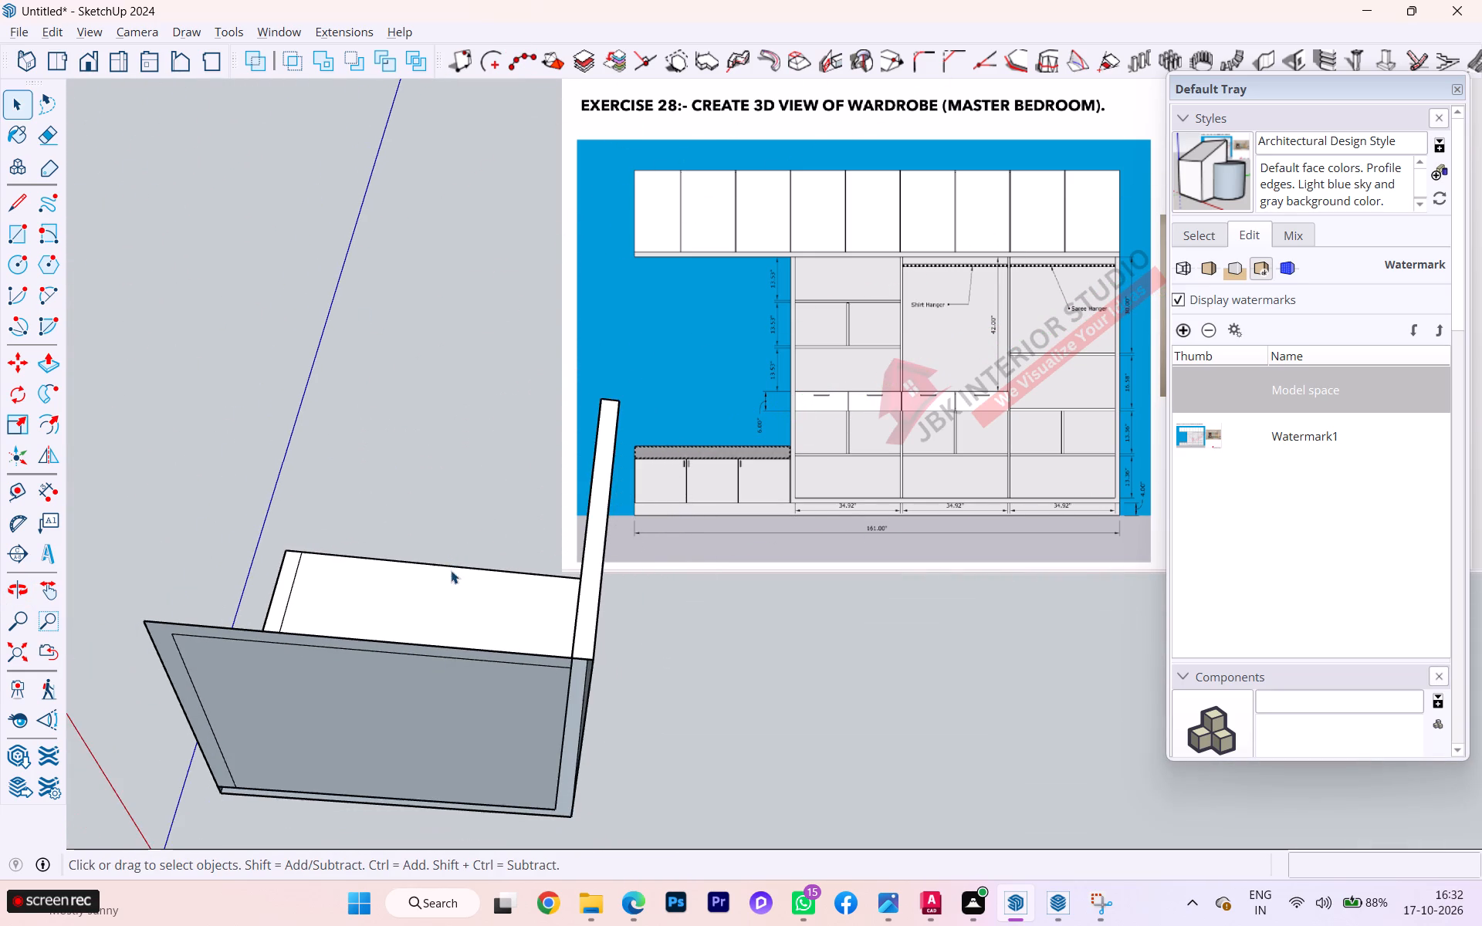
scroll(452, 587, "down", 1)
scroll(481, 683, "up", 3)
middle_click_drag(441, 611, 407, 604)
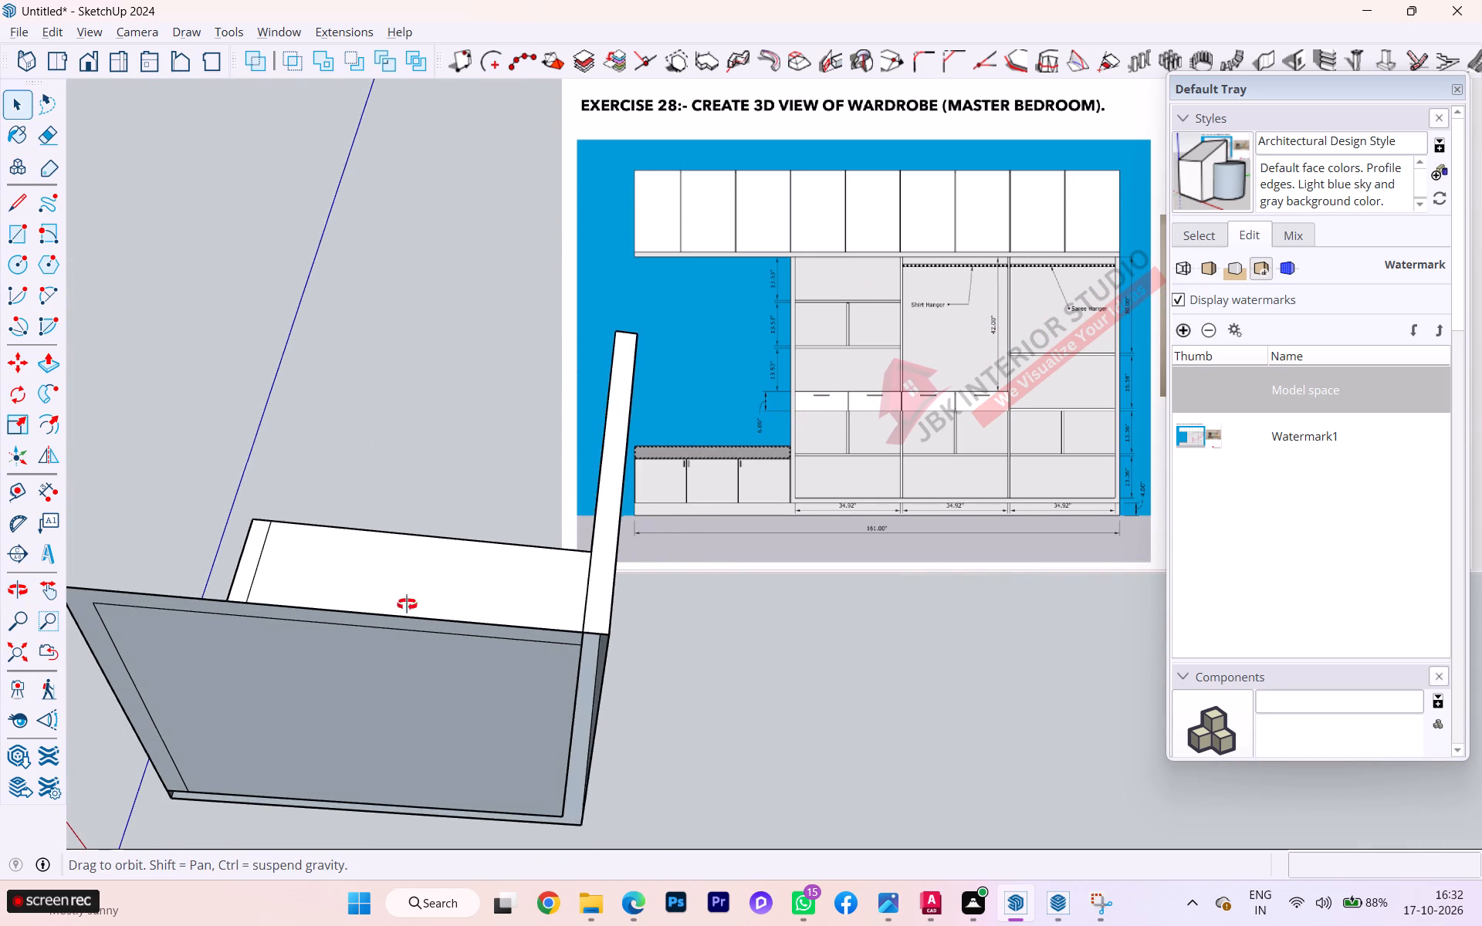
middle_click_drag(407, 604, 502, 426)
scroll(407, 738, "up", 3)
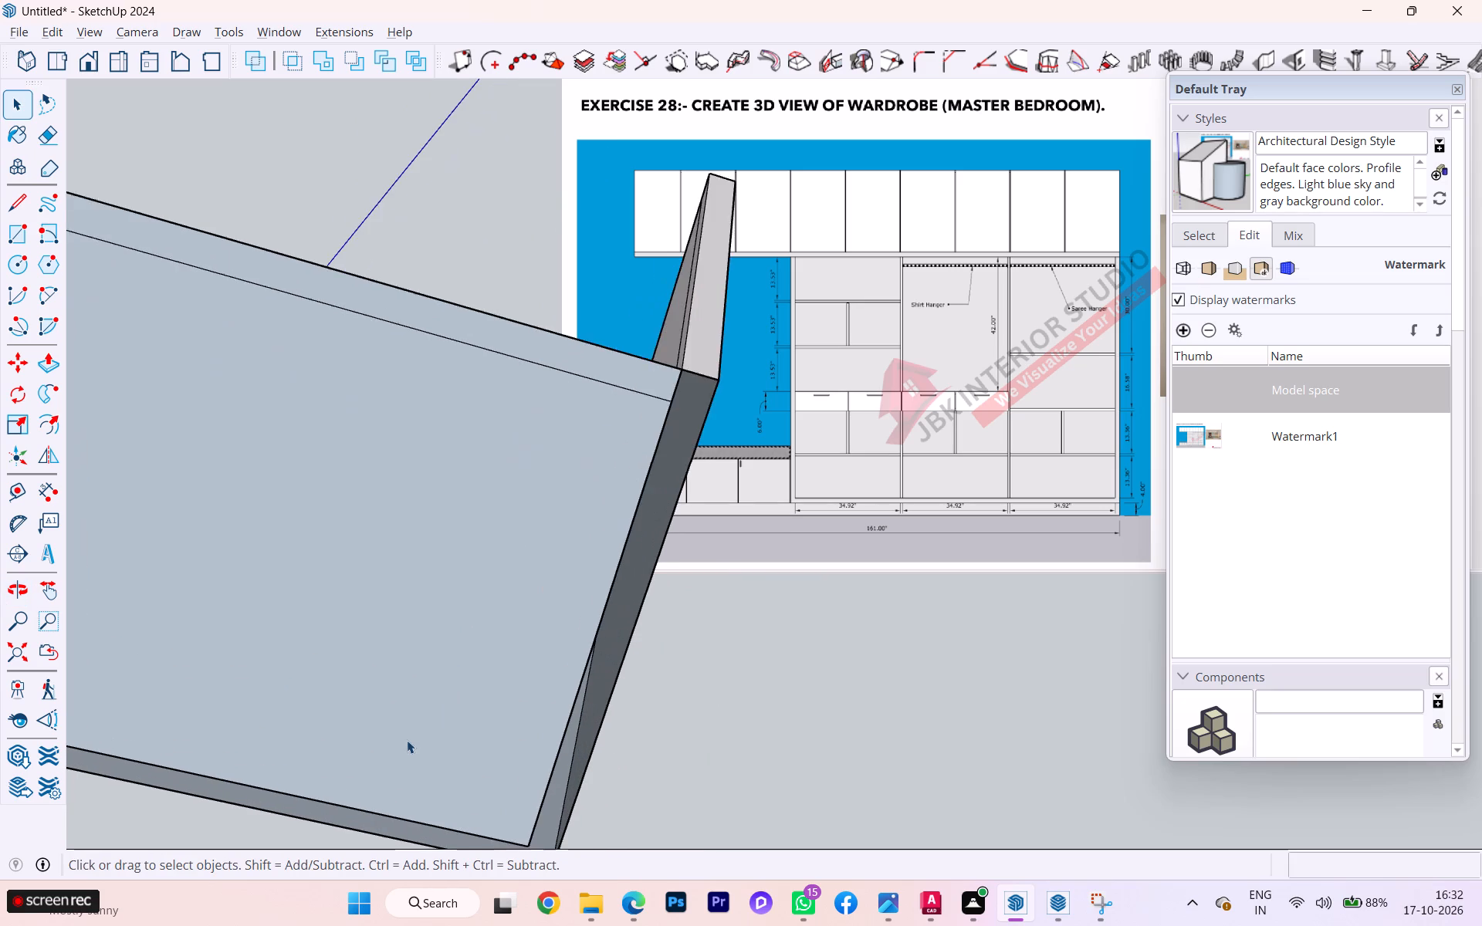
scroll(408, 742, "down", 1)
scroll(350, 584, "down", 3)
scroll(449, 724, "down", 2)
middle_click_drag(465, 735, 350, 642)
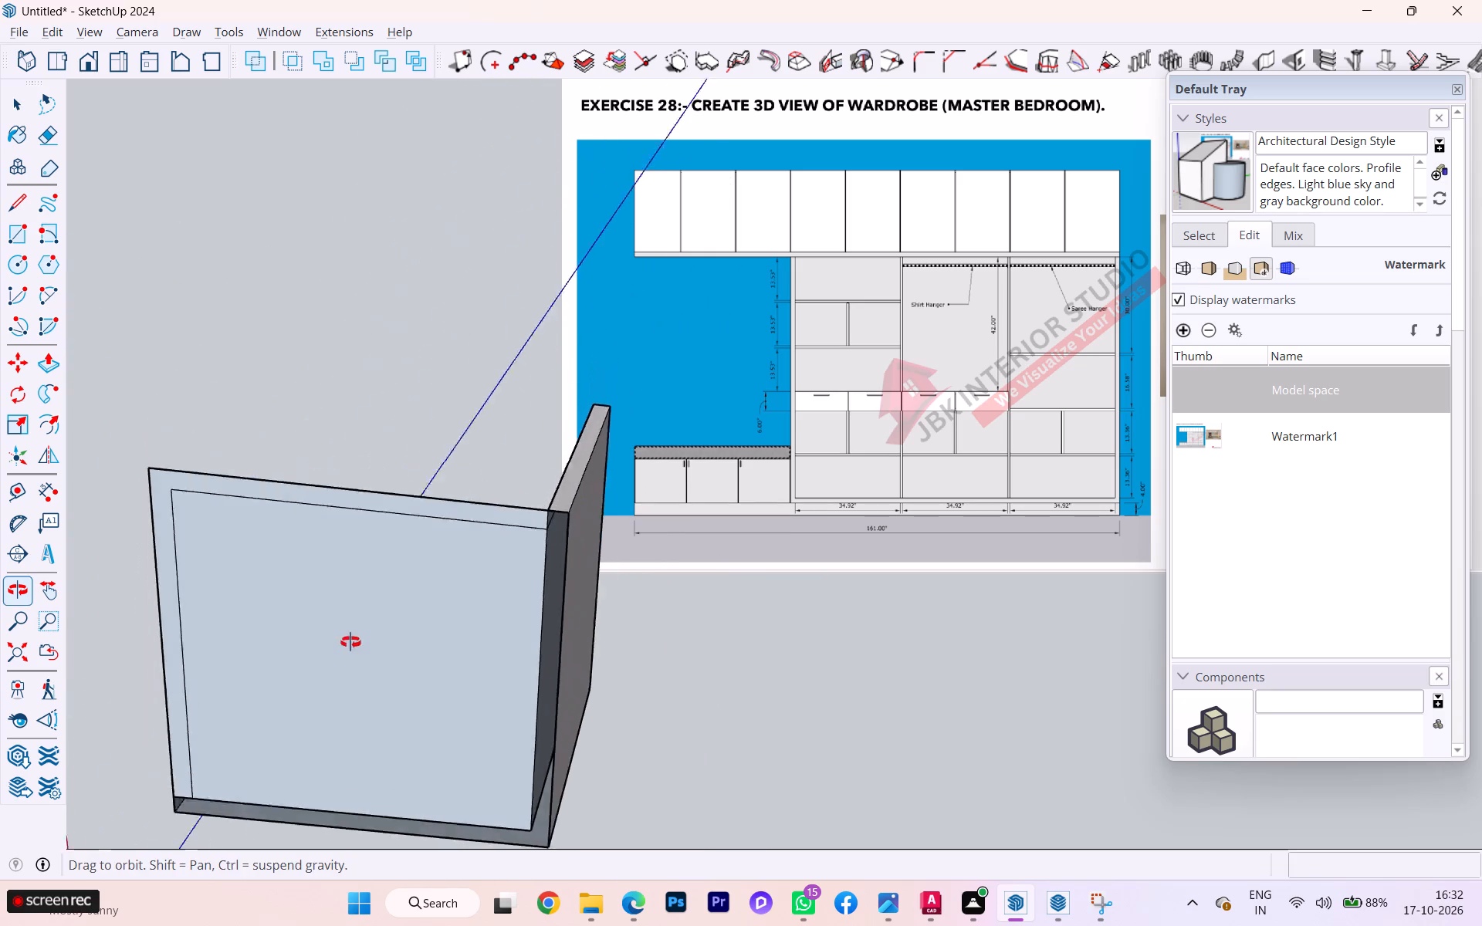
middle_click_drag(350, 642, 222, 647)
scroll(296, 620, "down", 3)
scroll(298, 620, "up", 1)
scroll(388, 664, "down", 2)
middle_click_drag(398, 681, 472, 781)
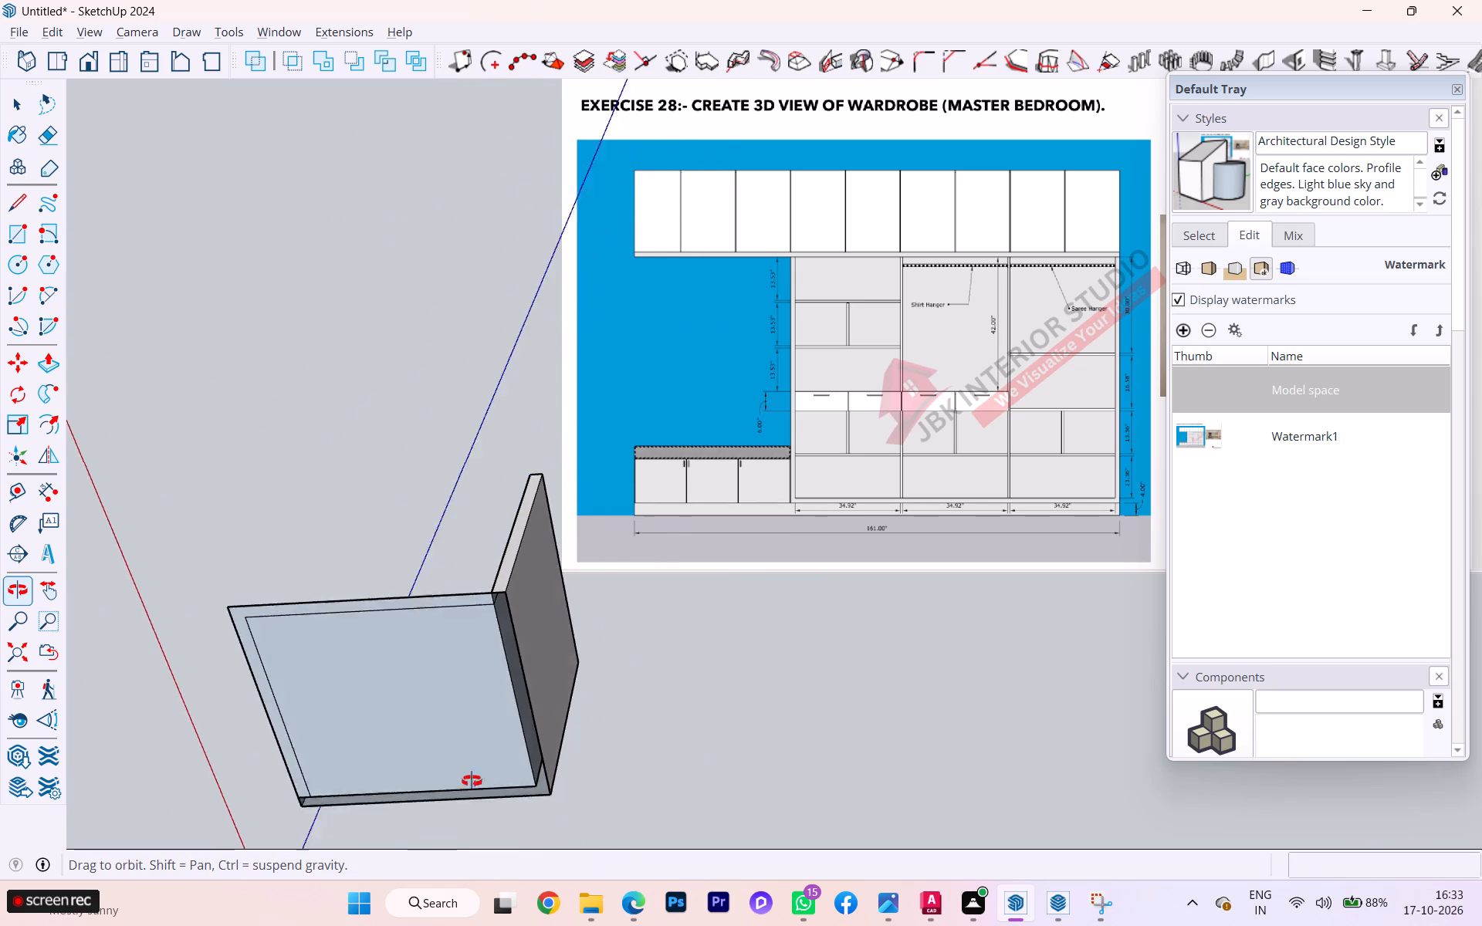
middle_click_drag(472, 781, 620, 863)
scroll(520, 705, "up", 3)
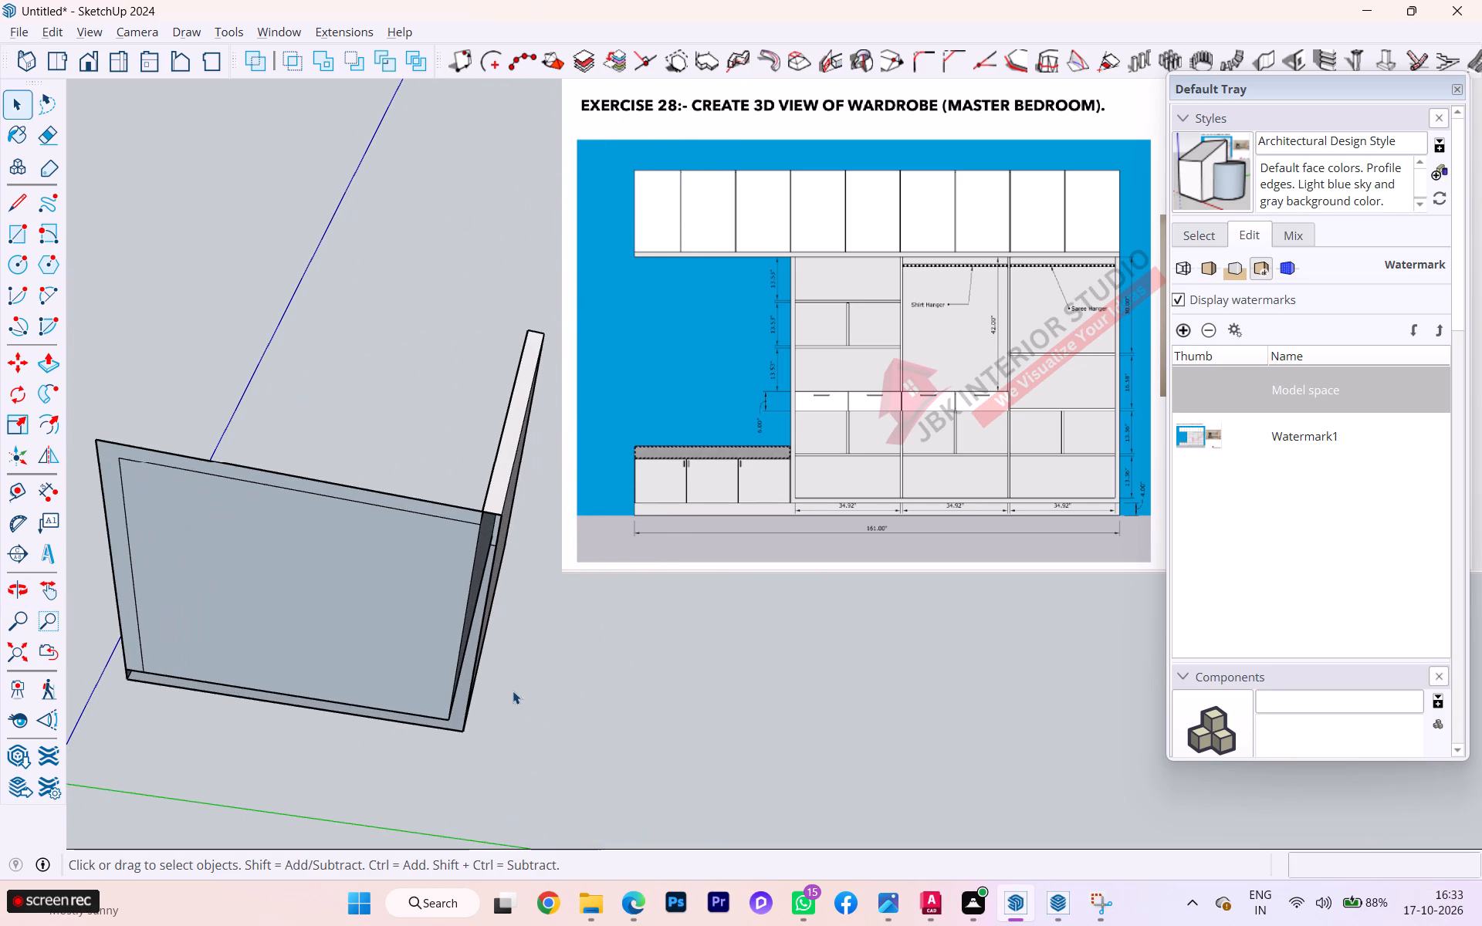
scroll(464, 698, "up", 1)
scroll(361, 712, "down", 2)
scroll(360, 716, "up", 4)
scroll(363, 719, "down", 1)
middle_click_drag(364, 723, 446, 884)
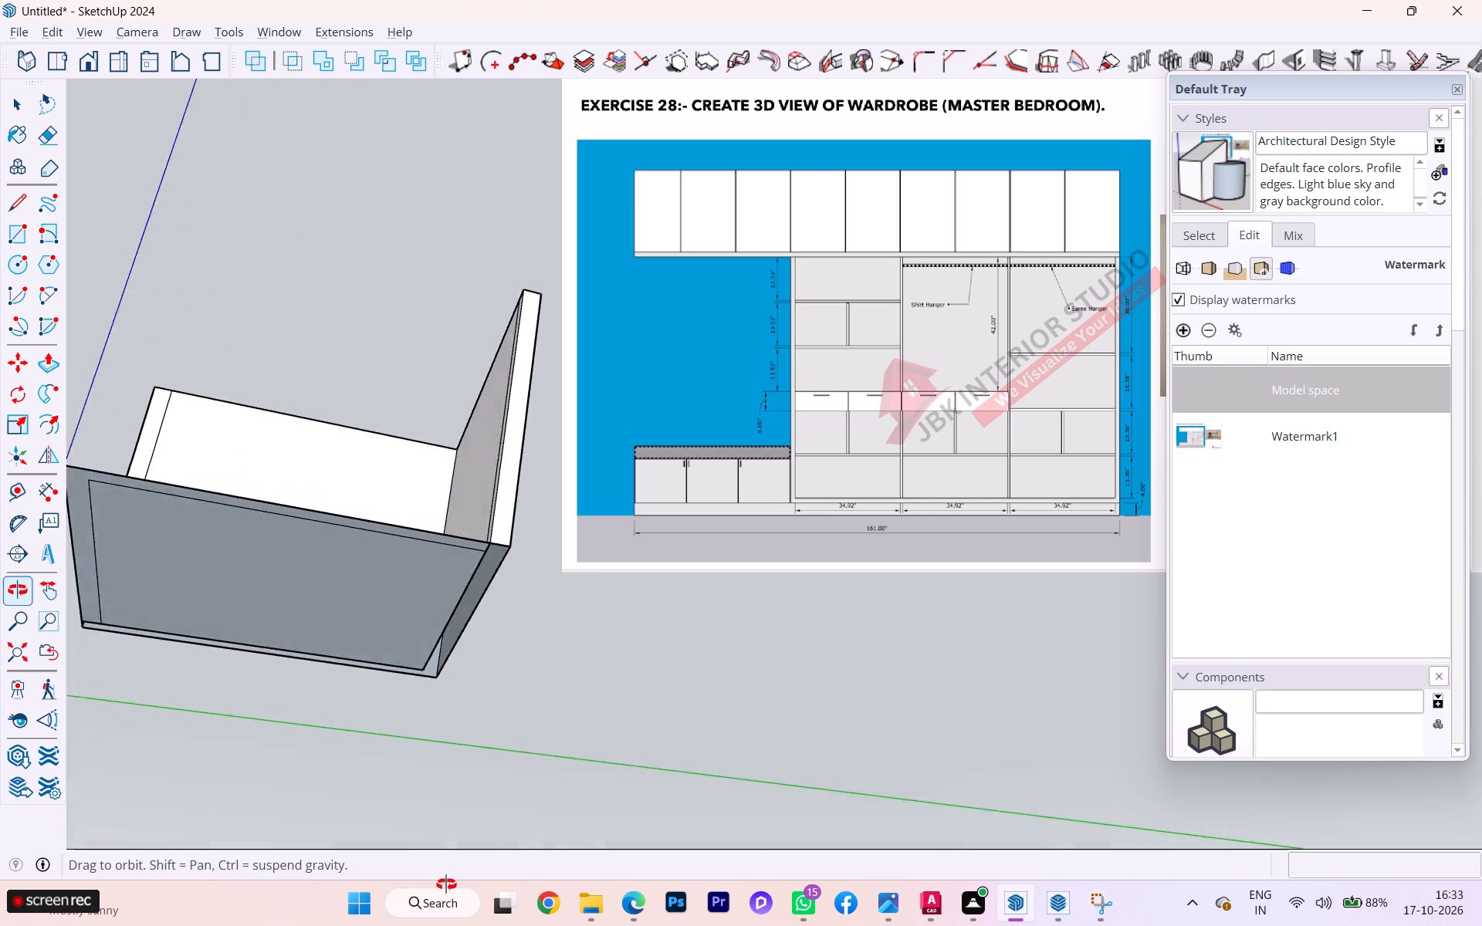
middle_click_drag(446, 884, 488, 925)
scroll(487, 923, "up", 1)
scroll(445, 664, "down", 1)
middle_click_drag(446, 678, 514, 925)
scroll(498, 922, "down", 1)
scroll(514, 925, "up", 1)
middle_click_drag(404, 633, 444, 785)
scroll(404, 640, "down", 1)
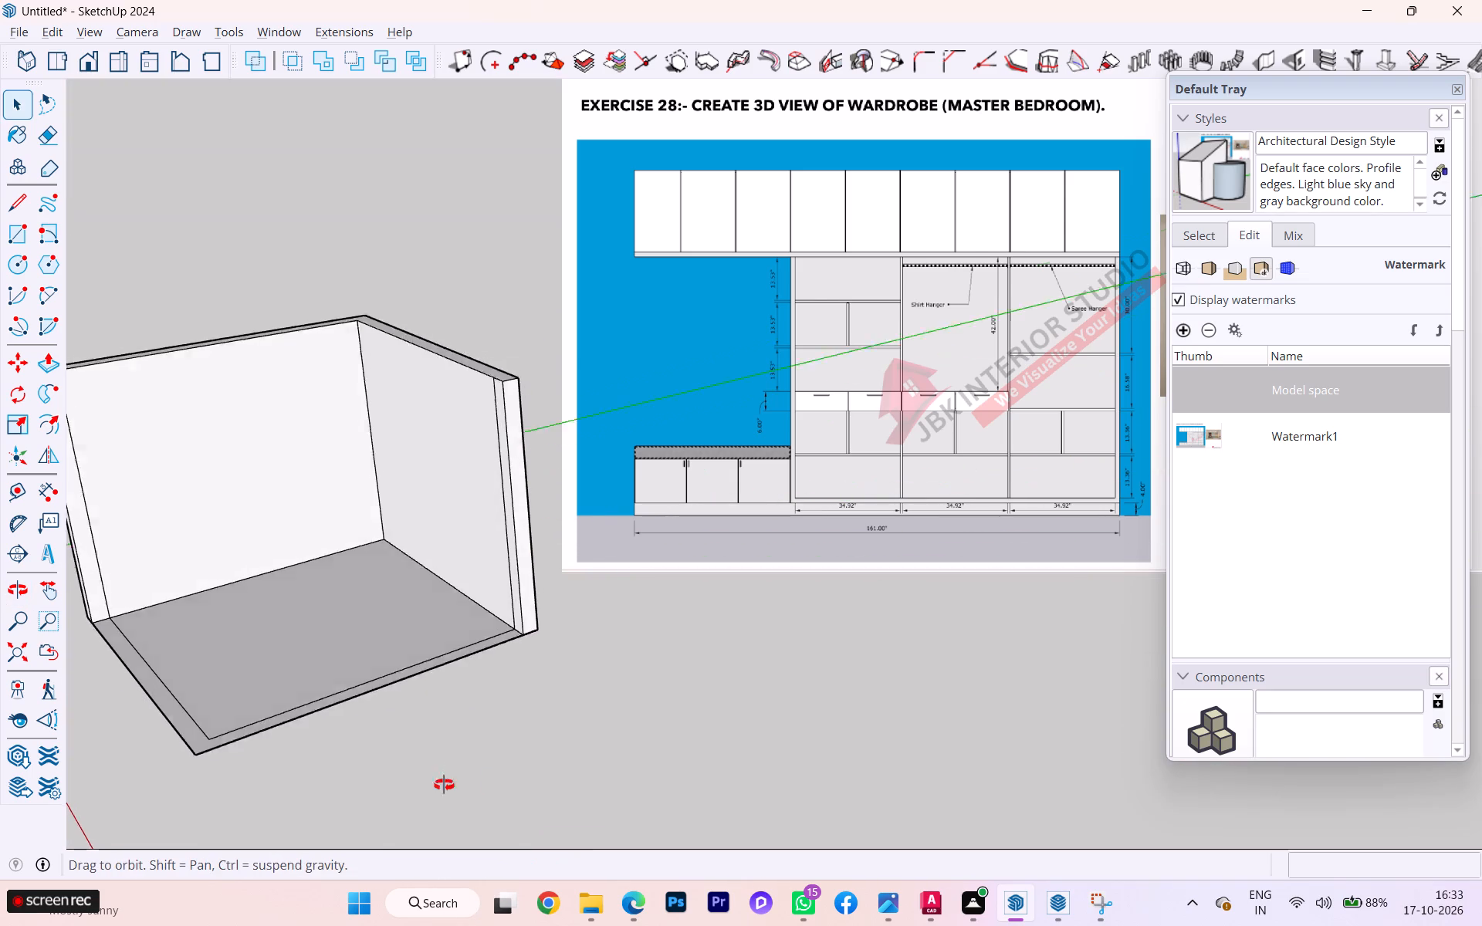
middle_click_drag(444, 785, 456, 822)
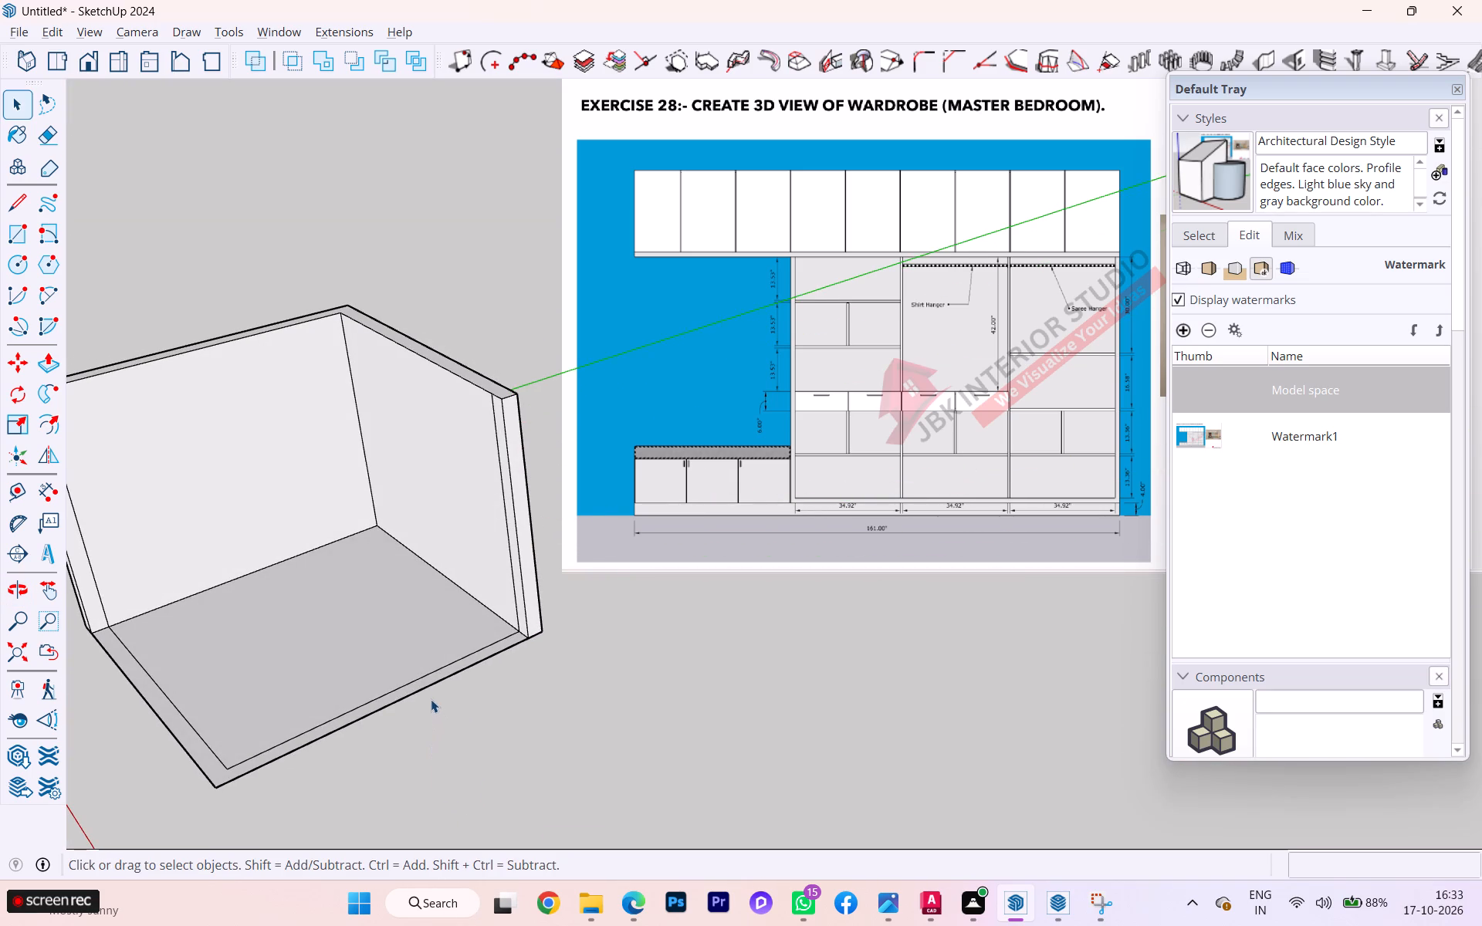
Undo the 12' Push/Pull of the walls.
key("ctrl+z")
Delete the inner floor face enclosed by the border strip.
key("space")
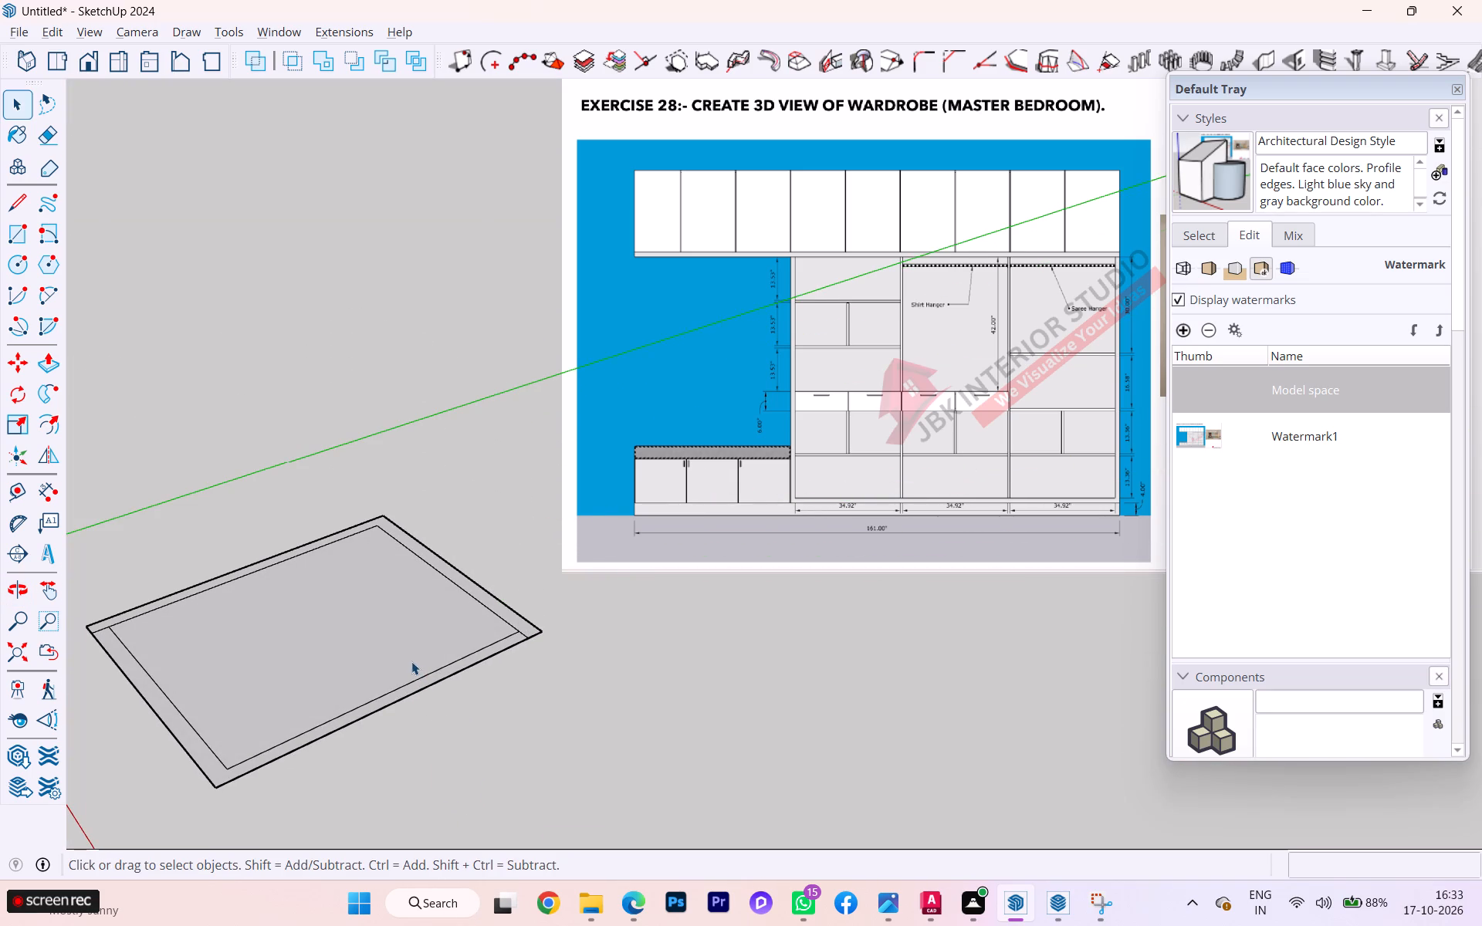
left_click(411, 661)
key("Delete")
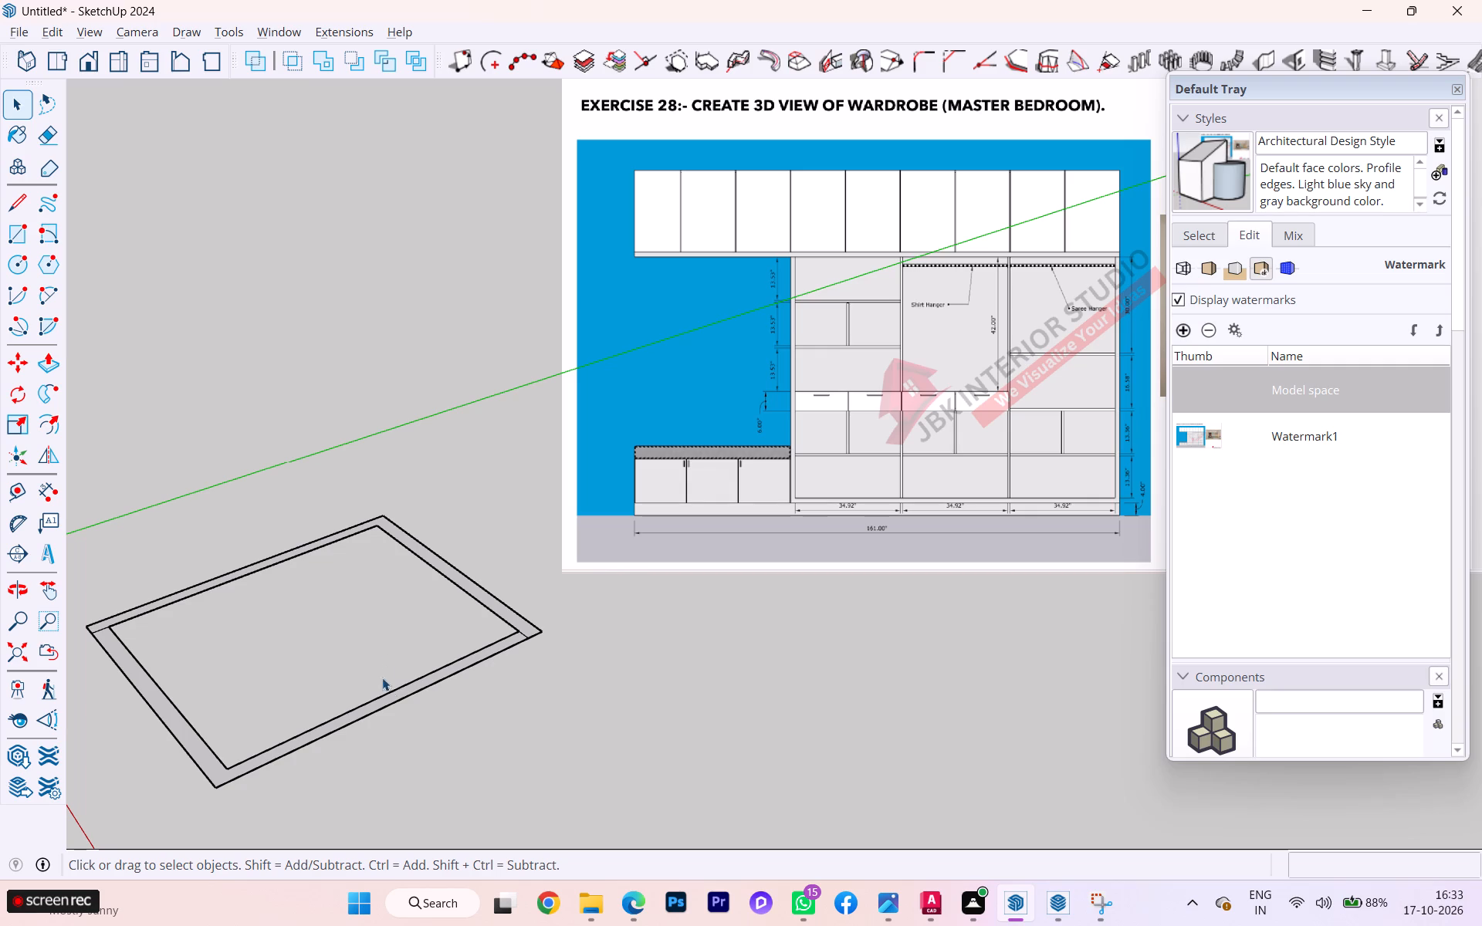
left_click(410, 744)
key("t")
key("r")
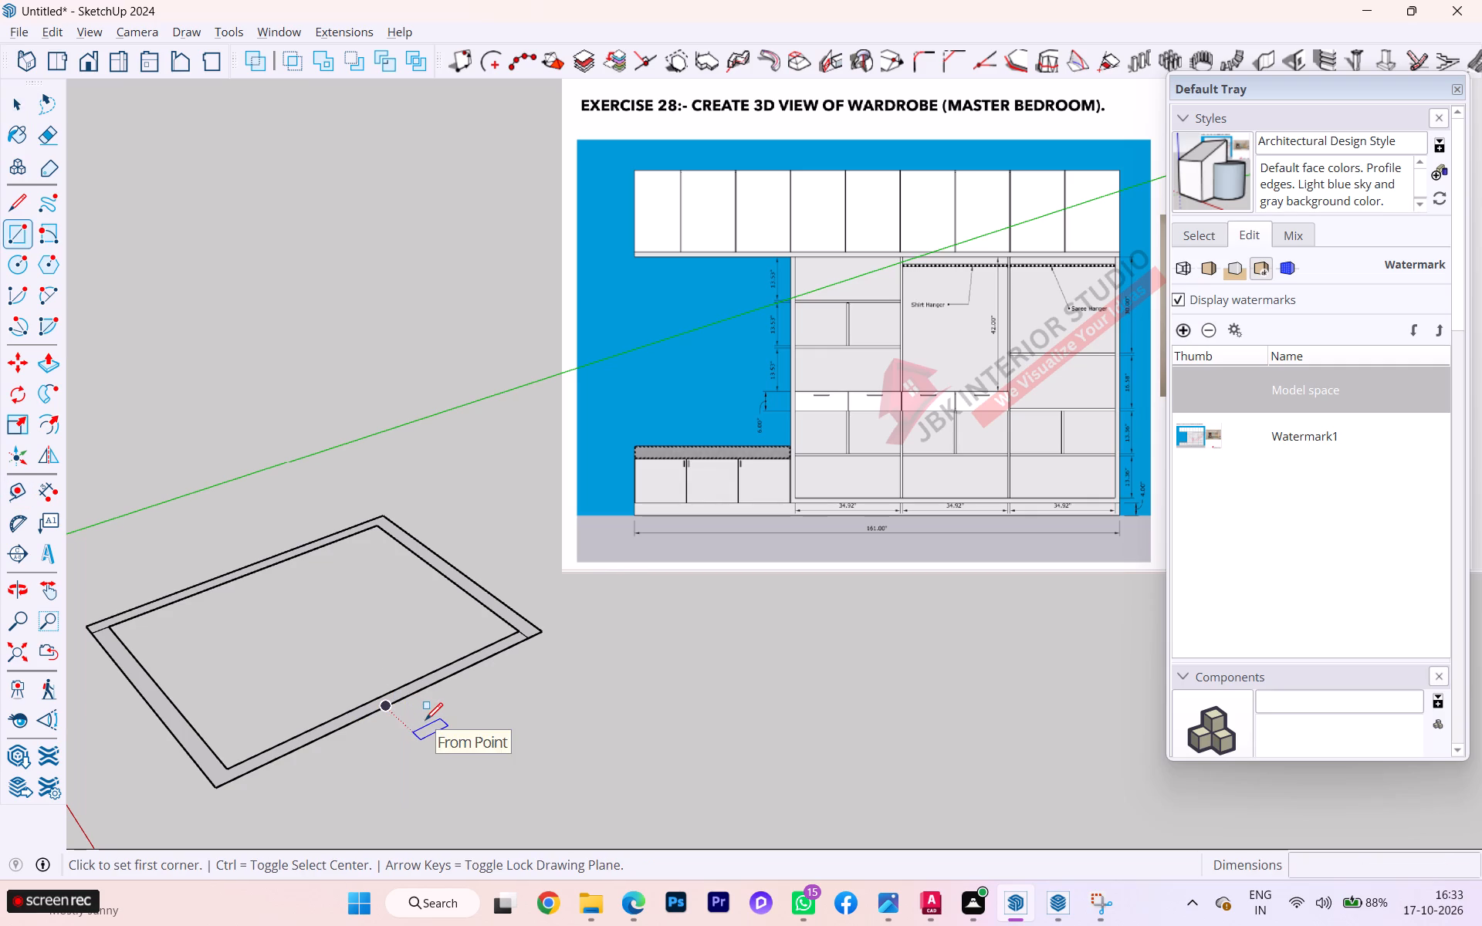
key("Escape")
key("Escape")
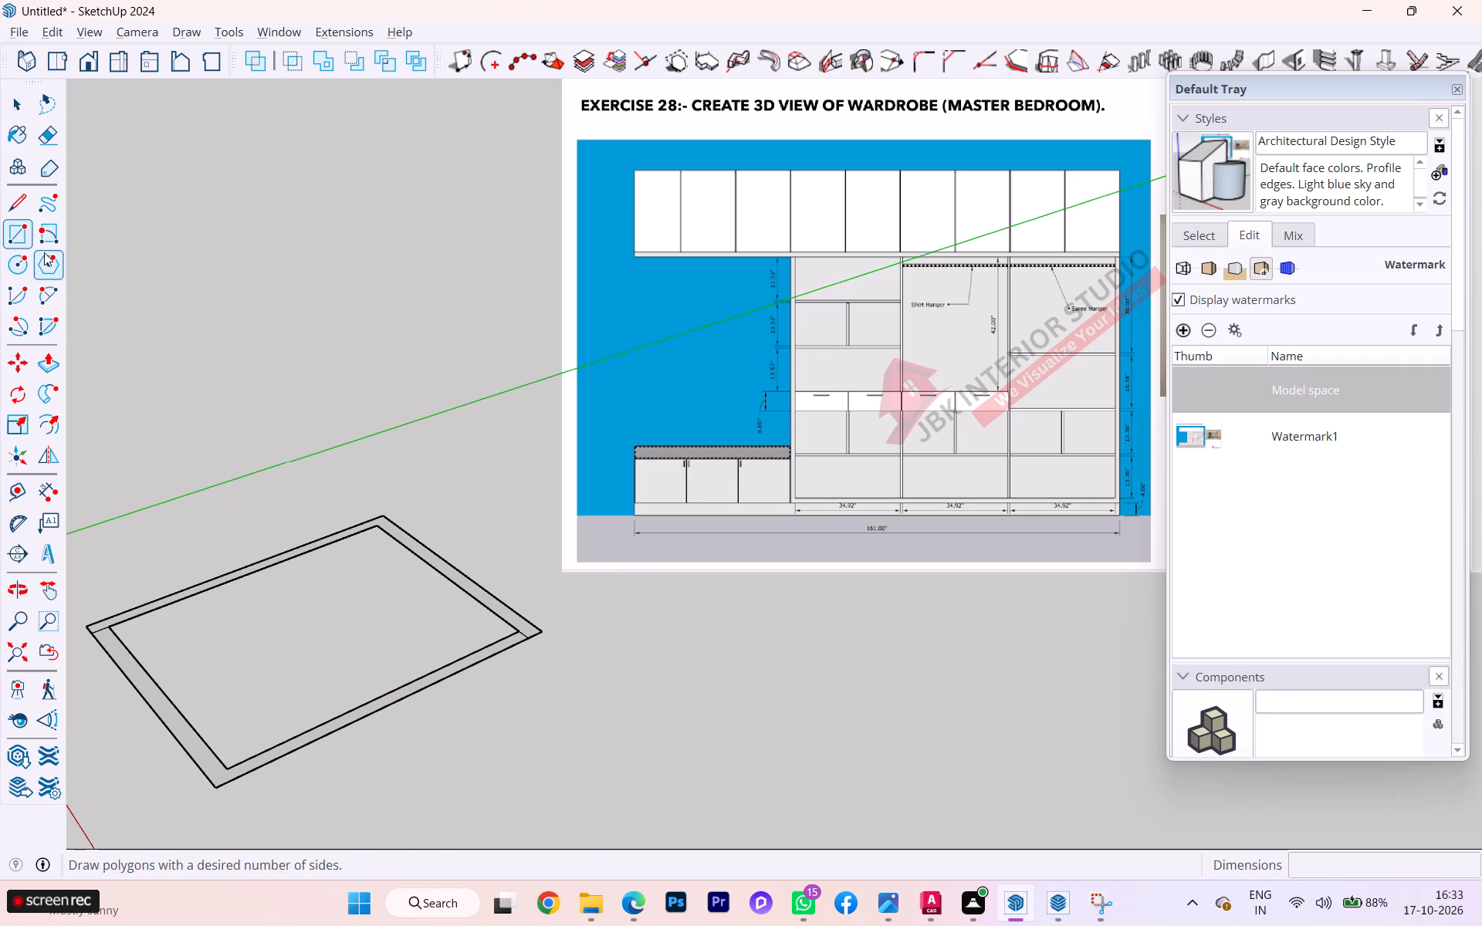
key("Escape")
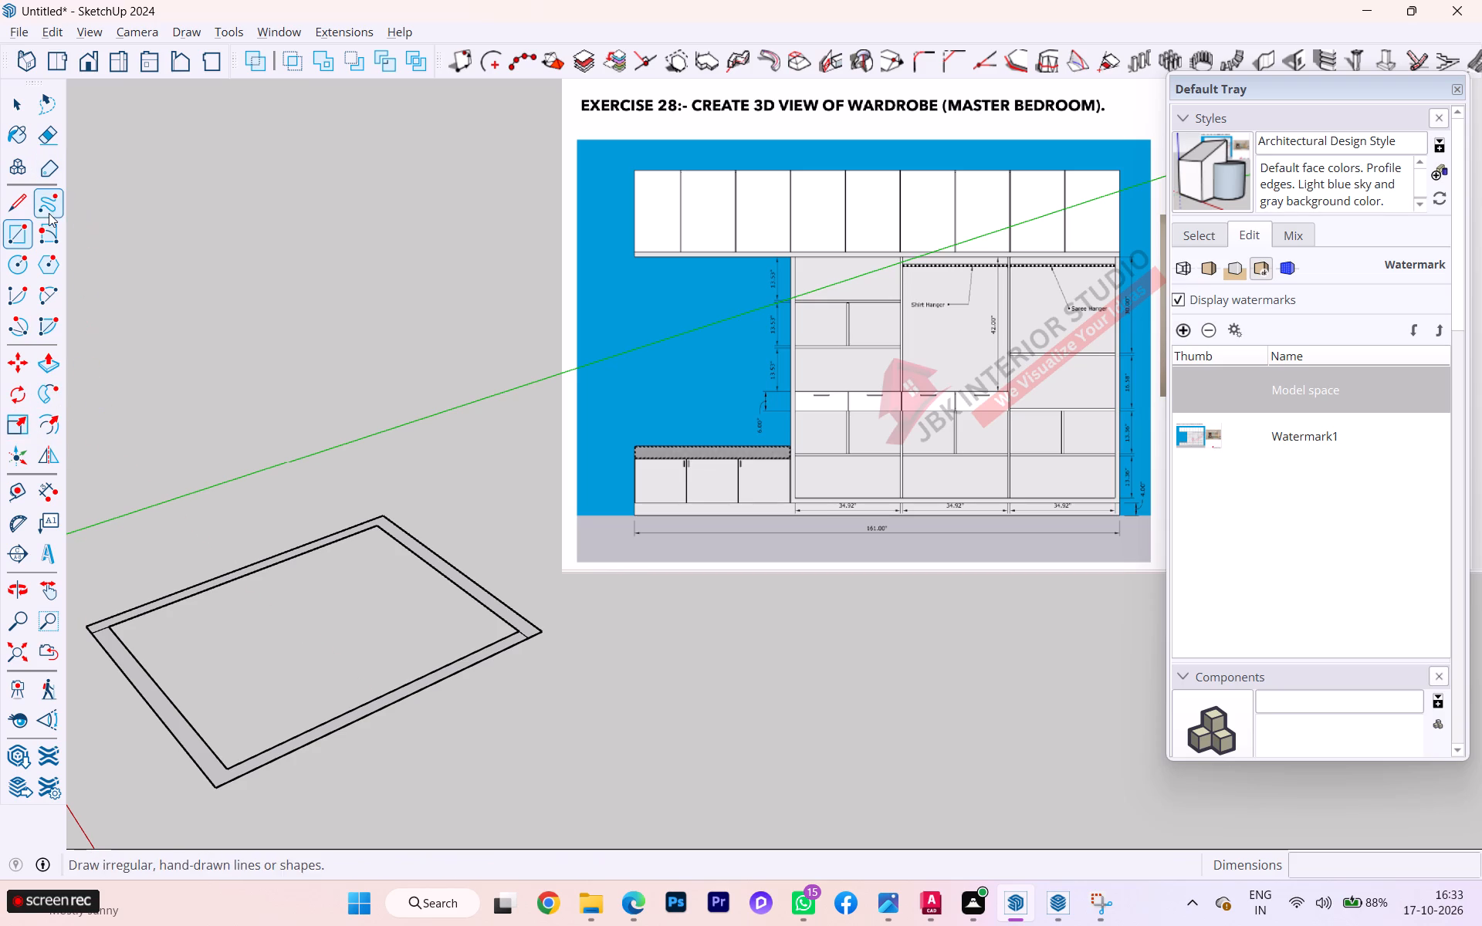
Erase the inner and outer edges of the border strip along the two open sides, keeping only the L-shaped wall face.
left_click(52, 133)
left_click(388, 715)
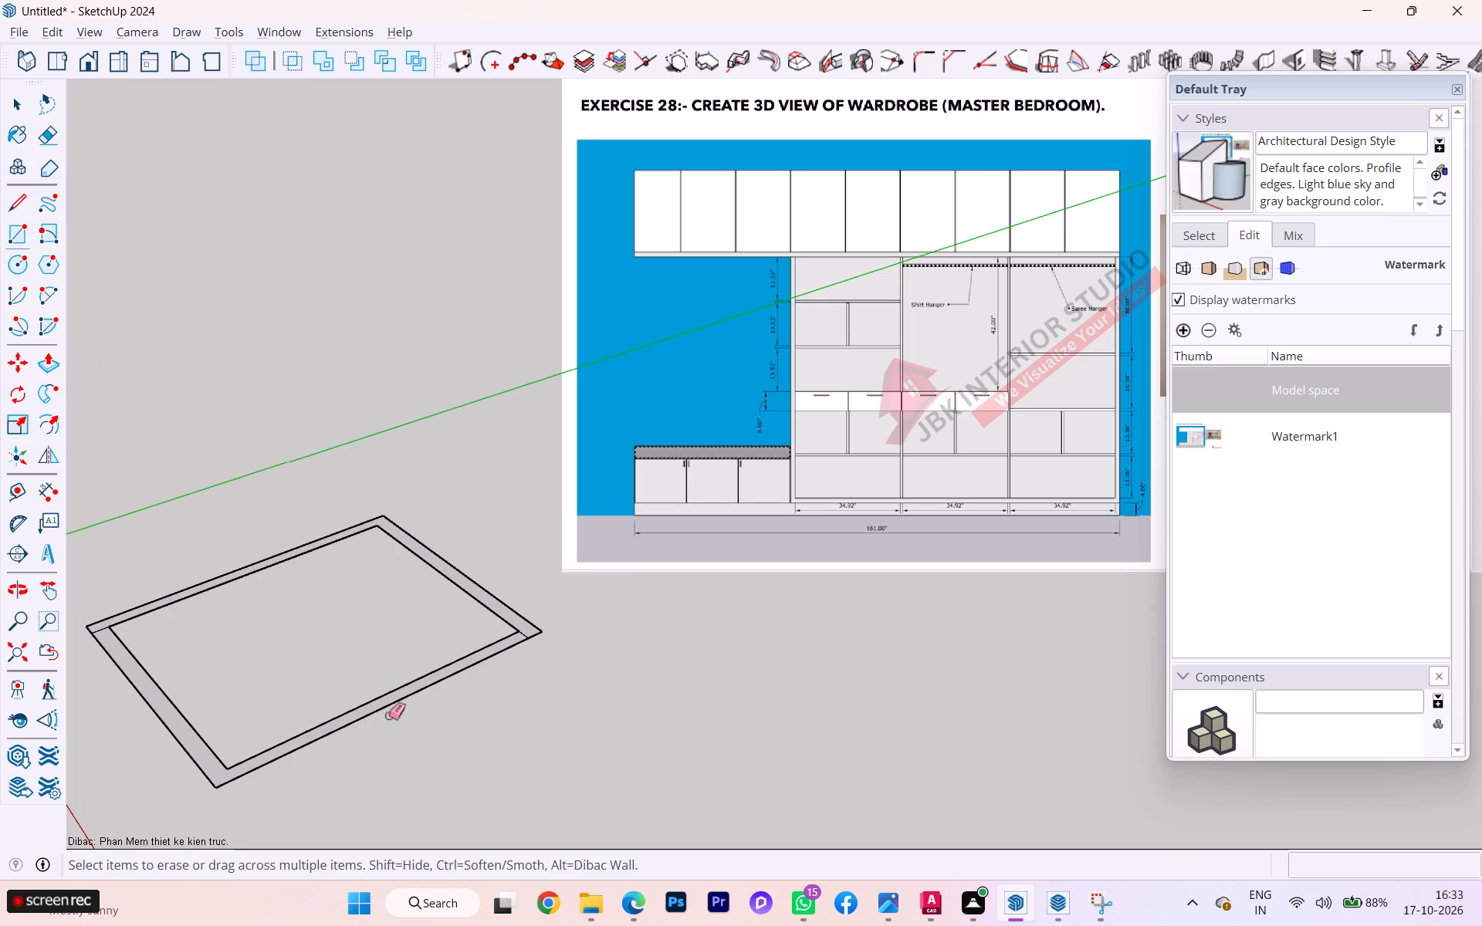
left_click(381, 694)
left_click(379, 693)
scroll(633, 686, "up", 1)
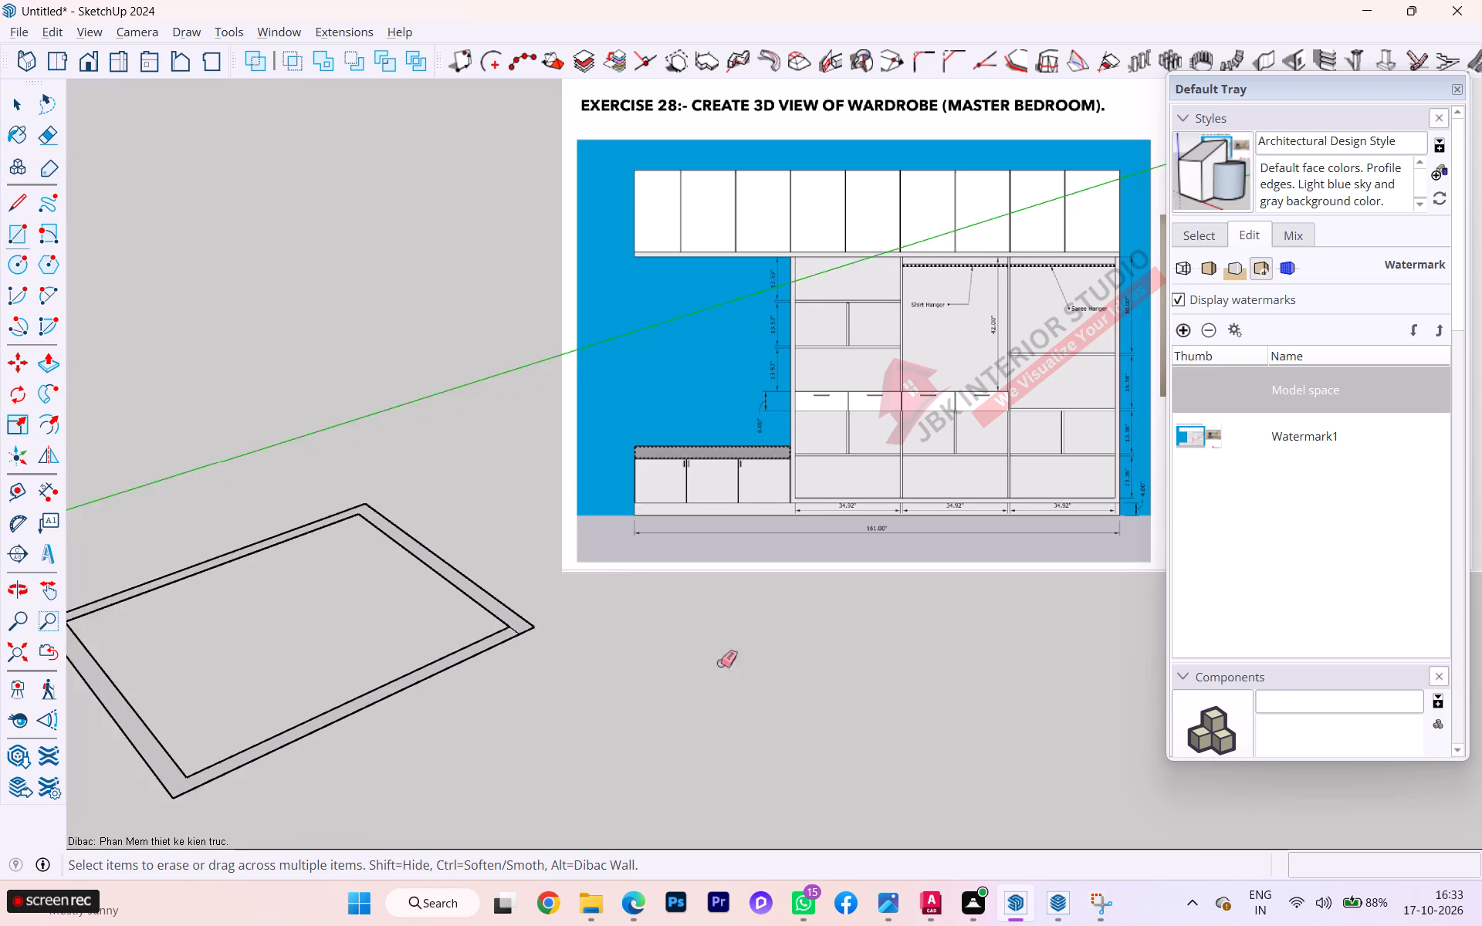
scroll(922, 647, "down", 2)
scroll(931, 646, "up", 1)
scroll(931, 646, "down", 3)
scroll(456, 698, "up", 5)
scroll(301, 695, "up", 6)
scroll(322, 672, "down", 1)
scroll(323, 672, "up", 1)
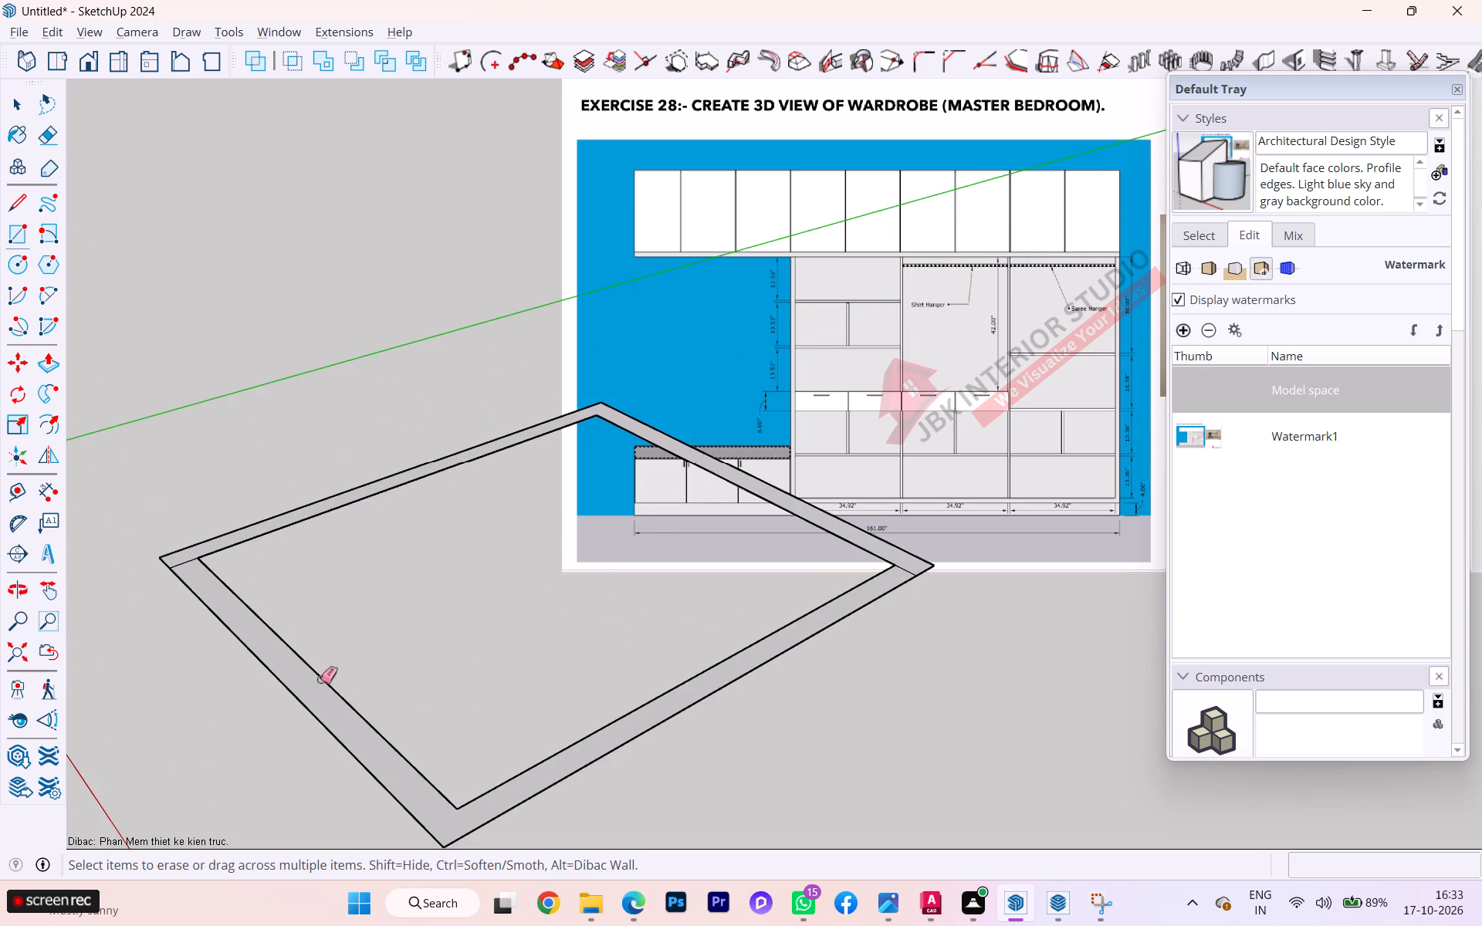
left_click(320, 679)
left_click(313, 697)
left_click(308, 708)
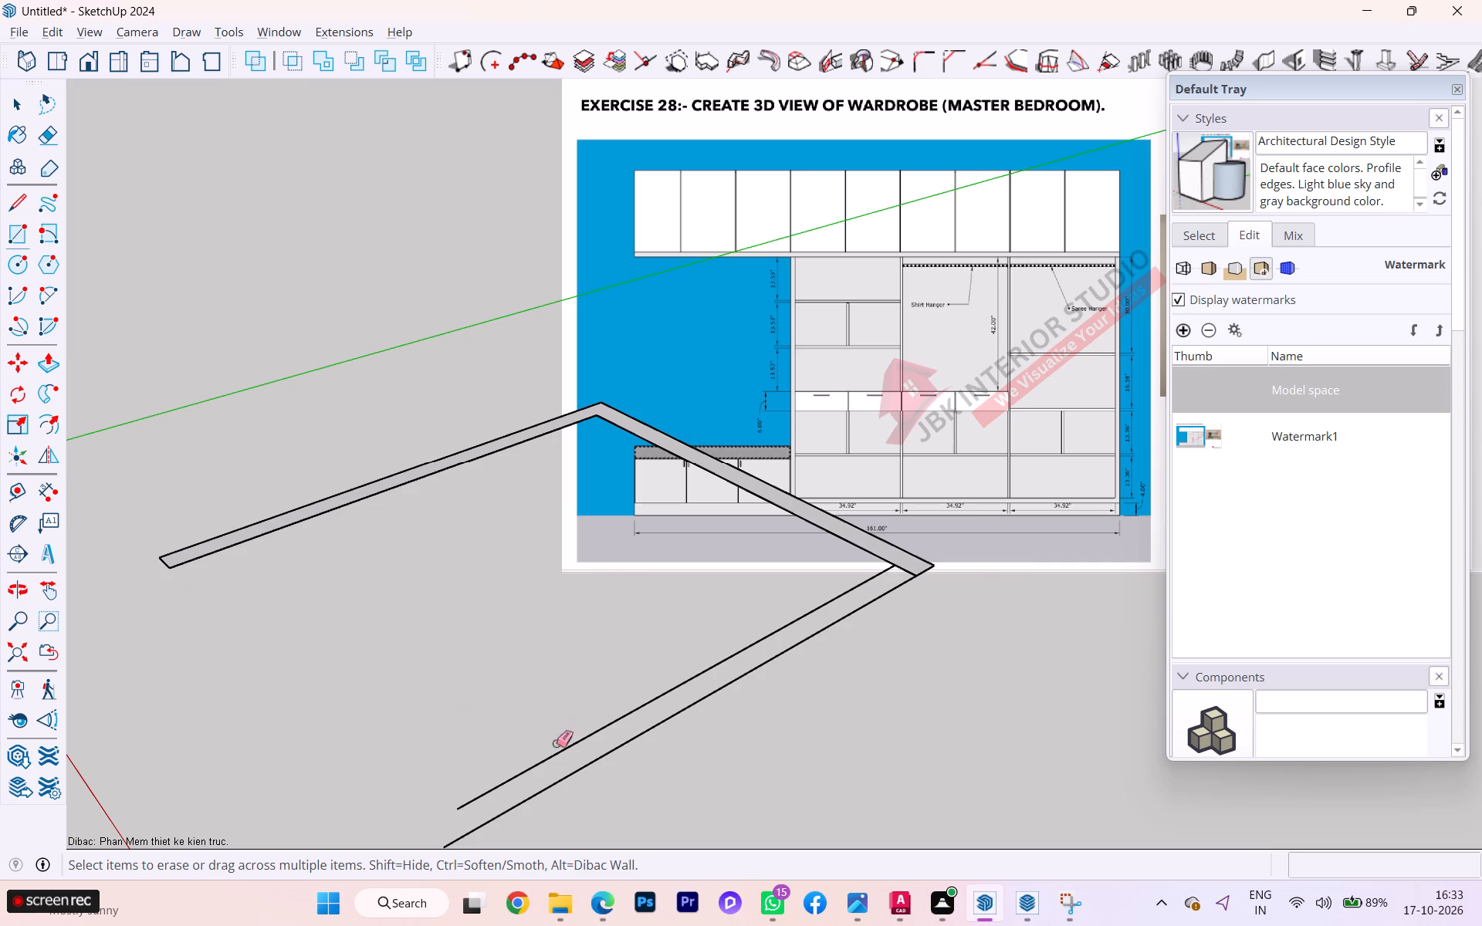
left_click(554, 751)
left_click(557, 759)
left_click(576, 767)
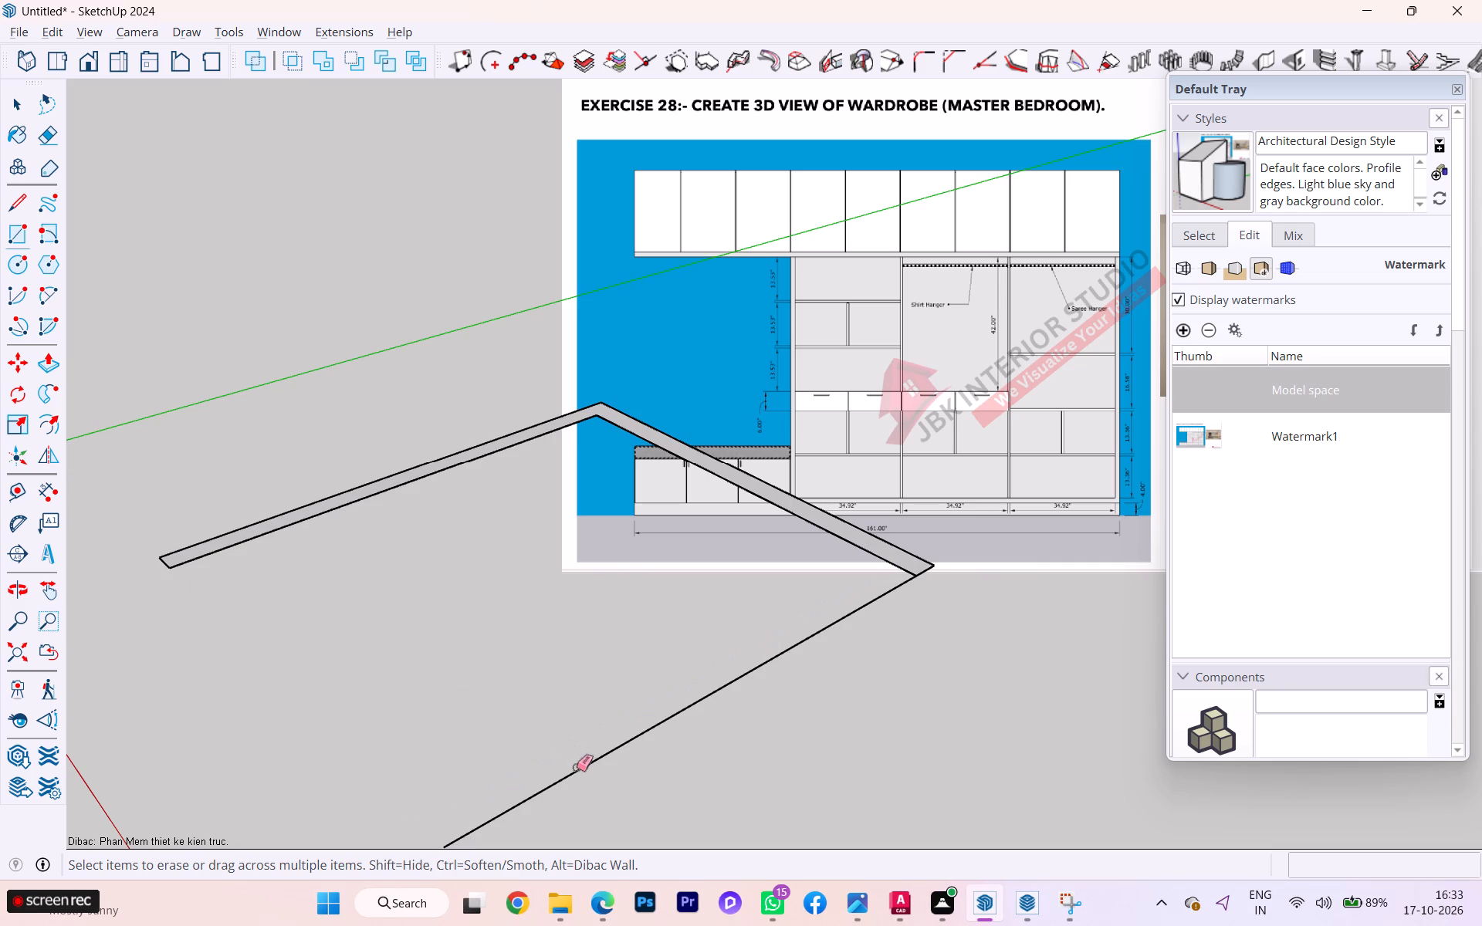
left_click(570, 772)
Examine the remaining L-shaped wall face from ground level and from above.
scroll(780, 581, "down", 3)
middle_click_drag(851, 600, 0, 333)
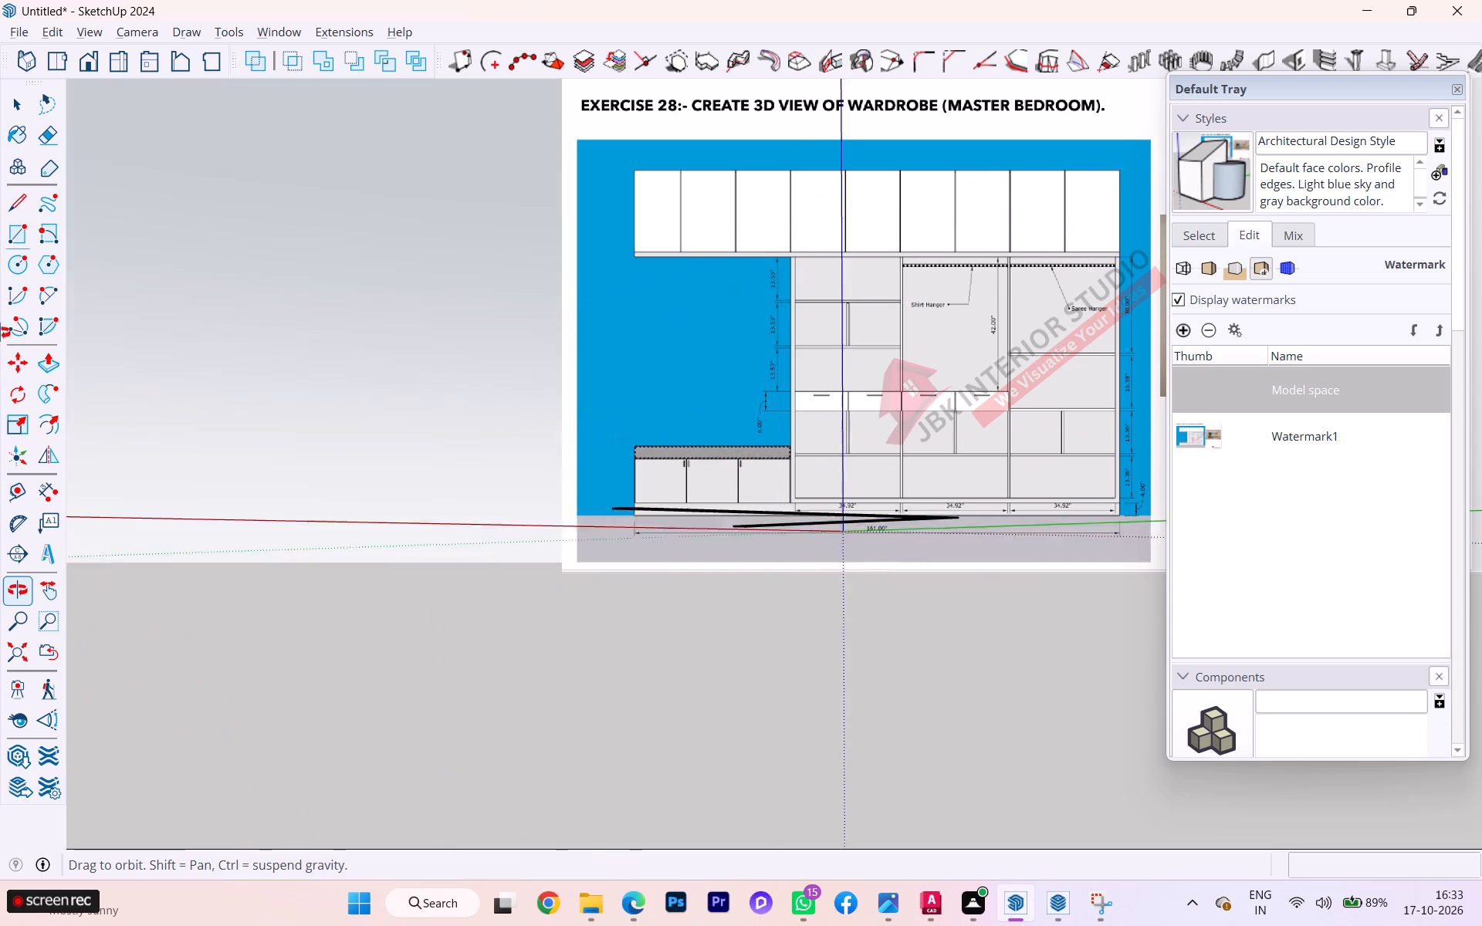
middle_click_drag(0, 333, 667, 767)
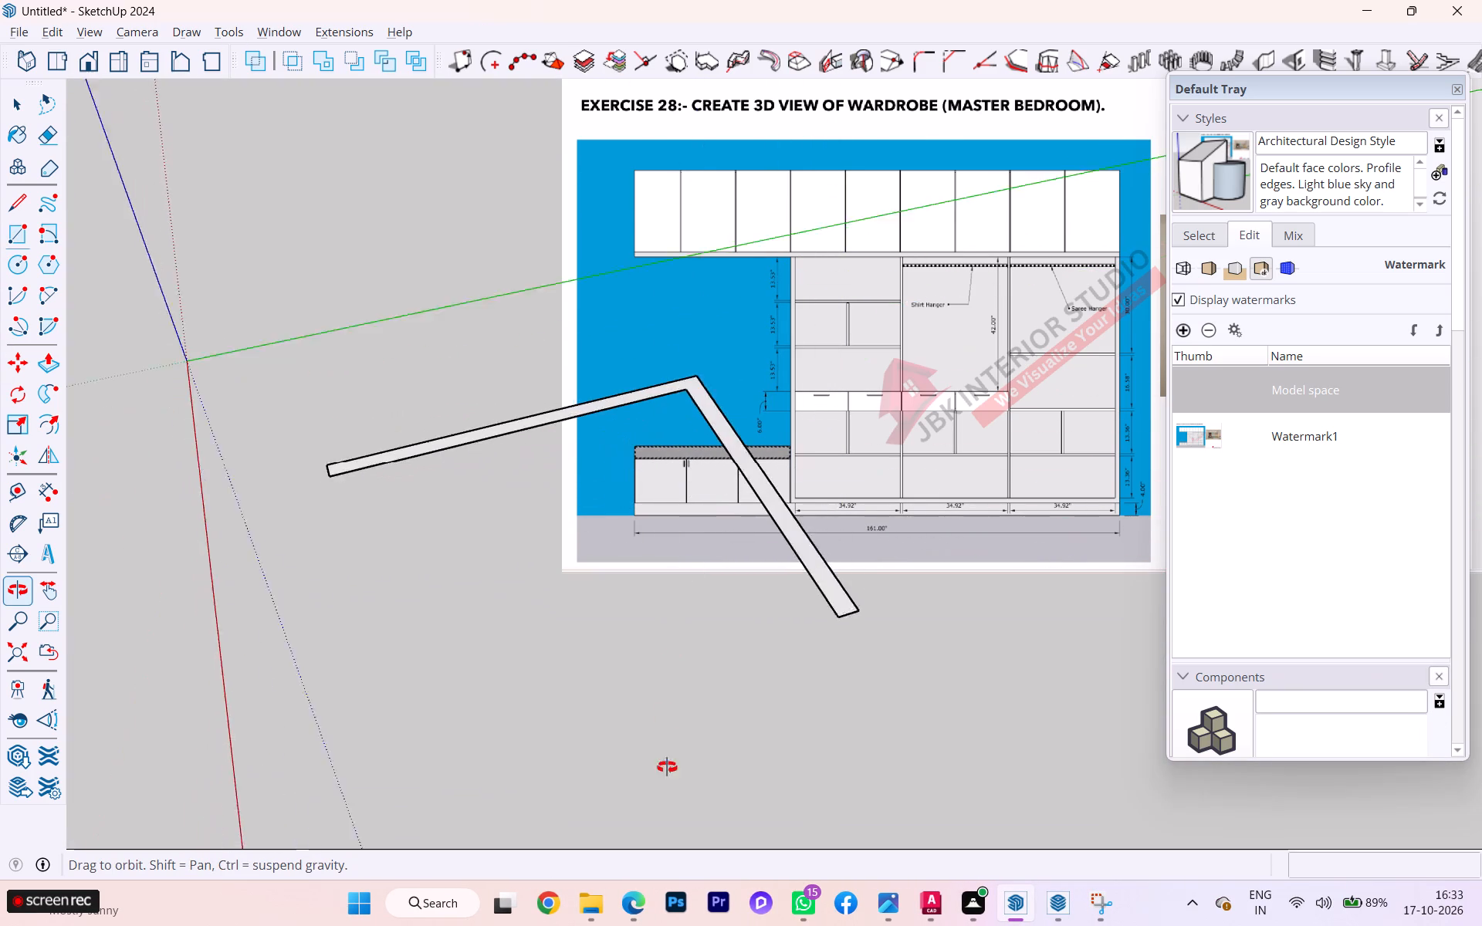
middle_click_drag(667, 767, 664, 810)
key("space")
scroll(458, 664, "down", 4)
scroll(442, 730, "up", 1)
scroll(442, 730, "down", 2)
middle_click_drag(637, 423, 658, 401)
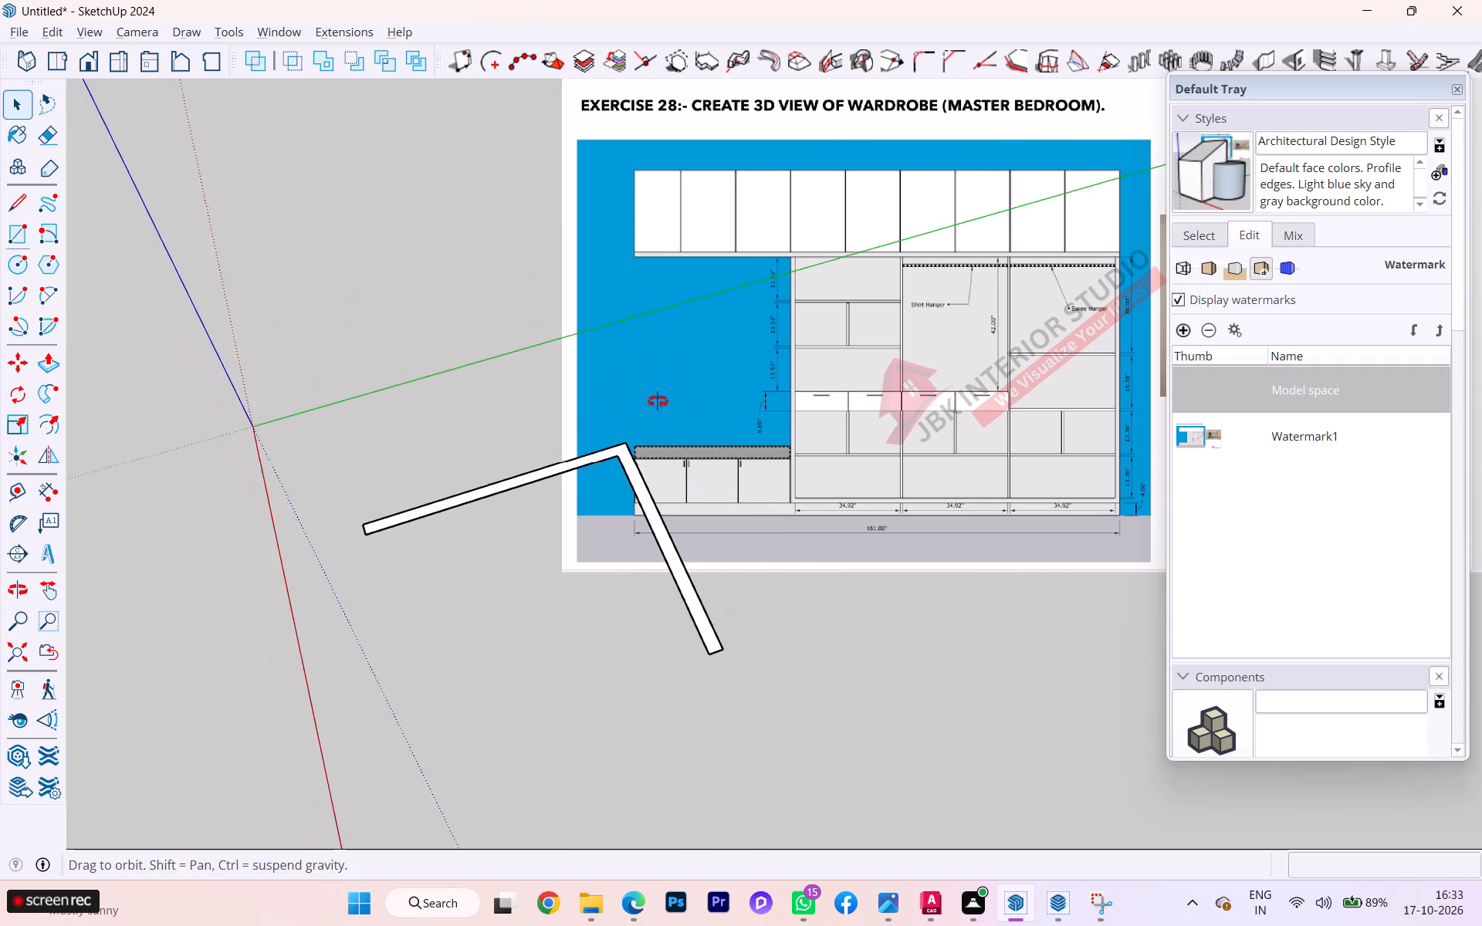
Examine the L-shaped wall face from several angles, including from ground level and from above.
middle_click_drag(658, 401, 704, 305)
scroll(694, 536, "up", 4)
scroll(292, 627, "down", 5)
scroll(20, 691, "down", 2)
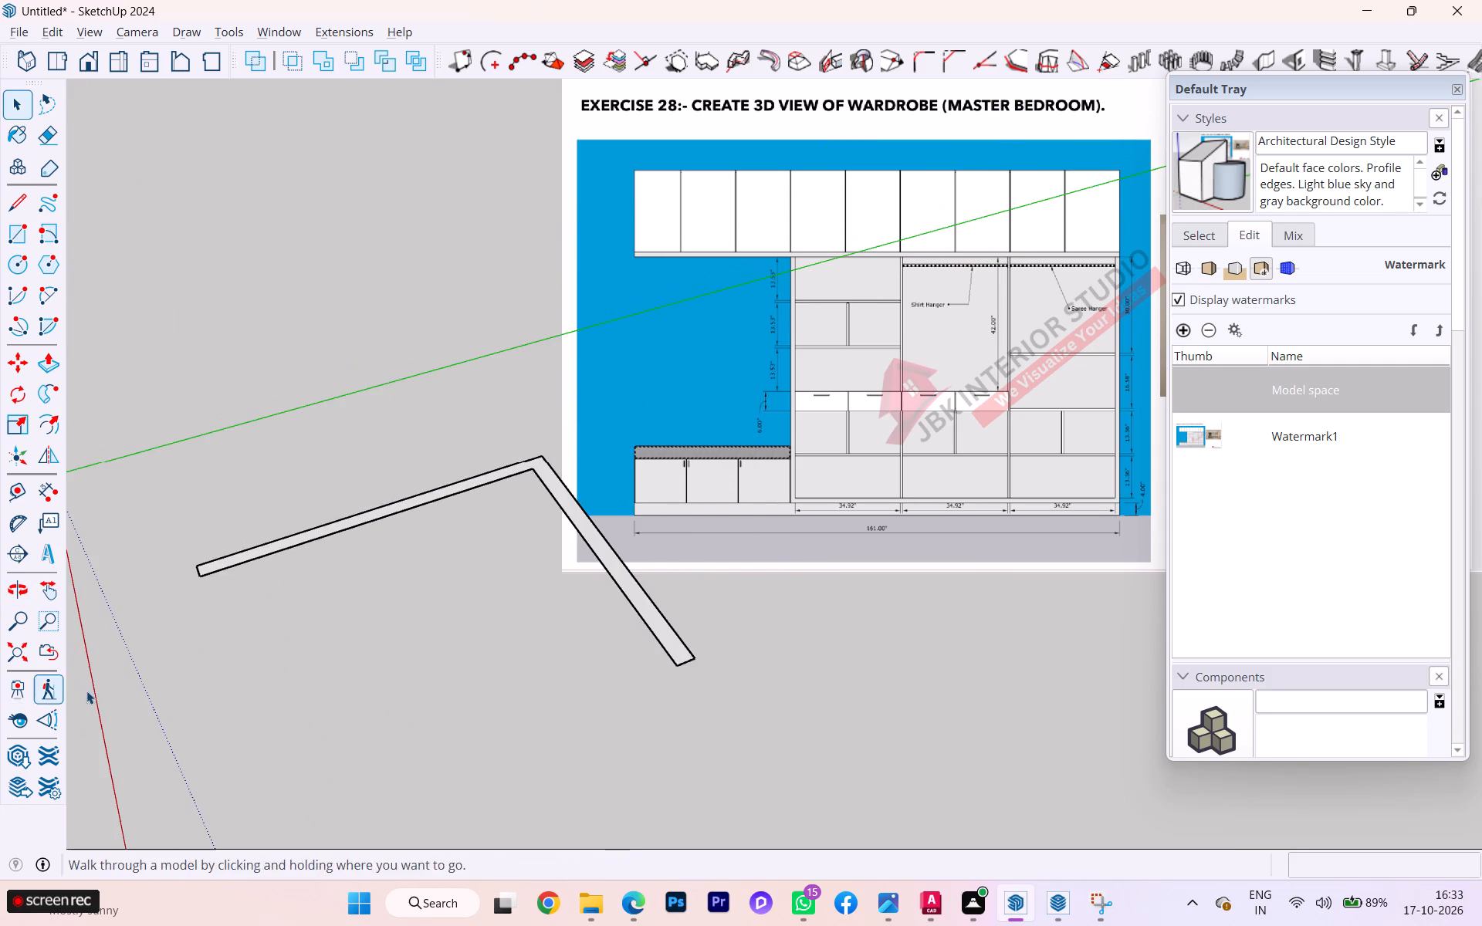
scroll(86, 691, "down", 3)
scroll(342, 651, "up", 1)
scroll(384, 630, "down", 4)
middle_click_drag(258, 631, 342, 493)
scroll(480, 561, "up", 5)
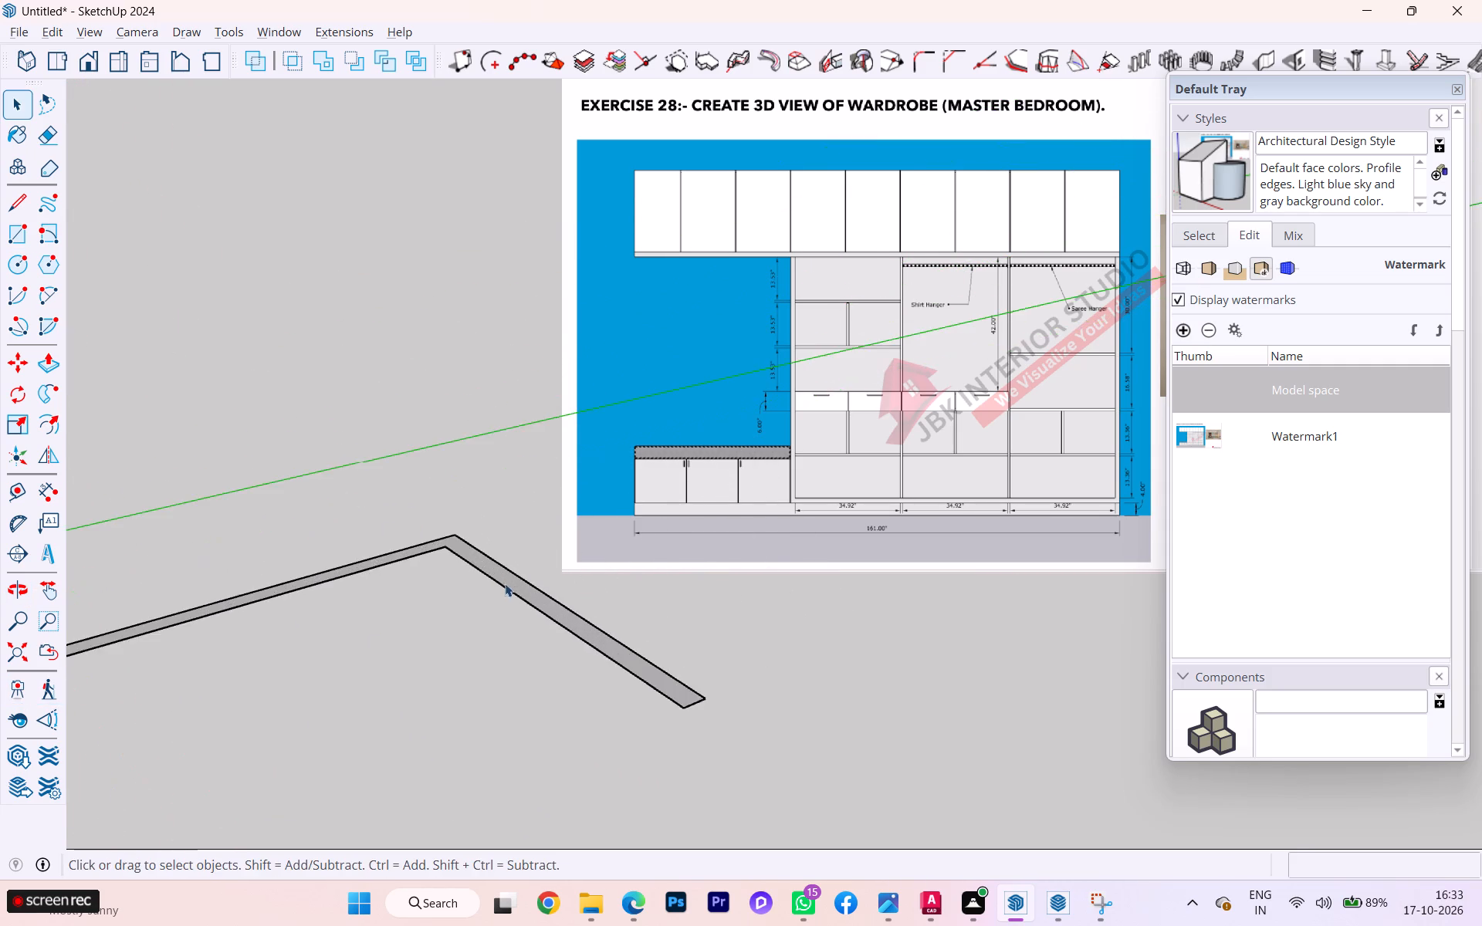
scroll(475, 632, "down", 2)
middle_click_drag(452, 634, 238, 394)
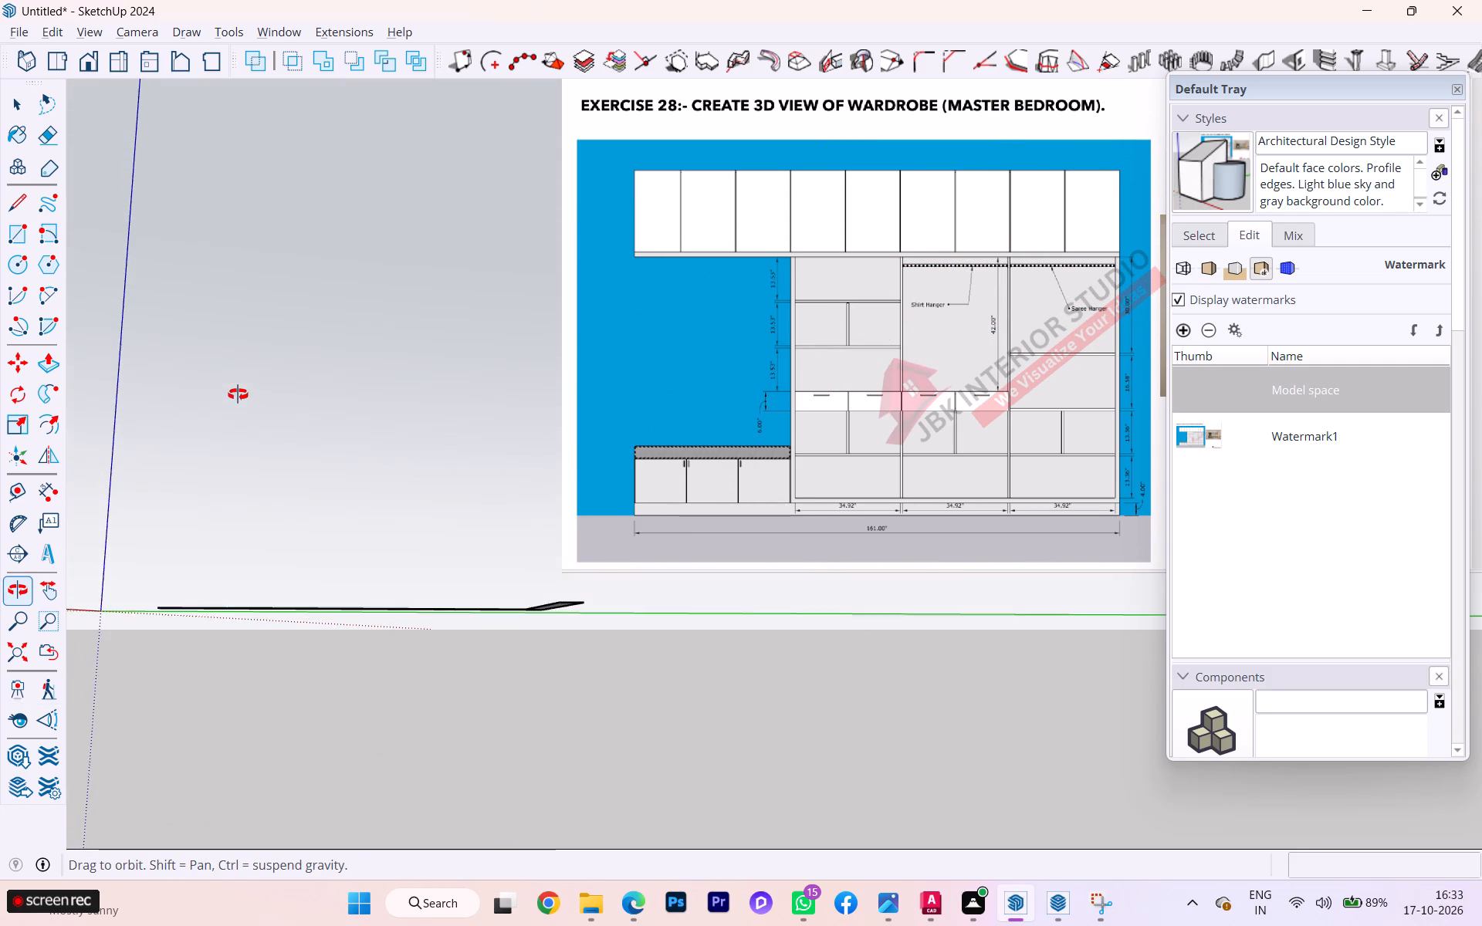
middle_click_drag(238, 394, 234, 380)
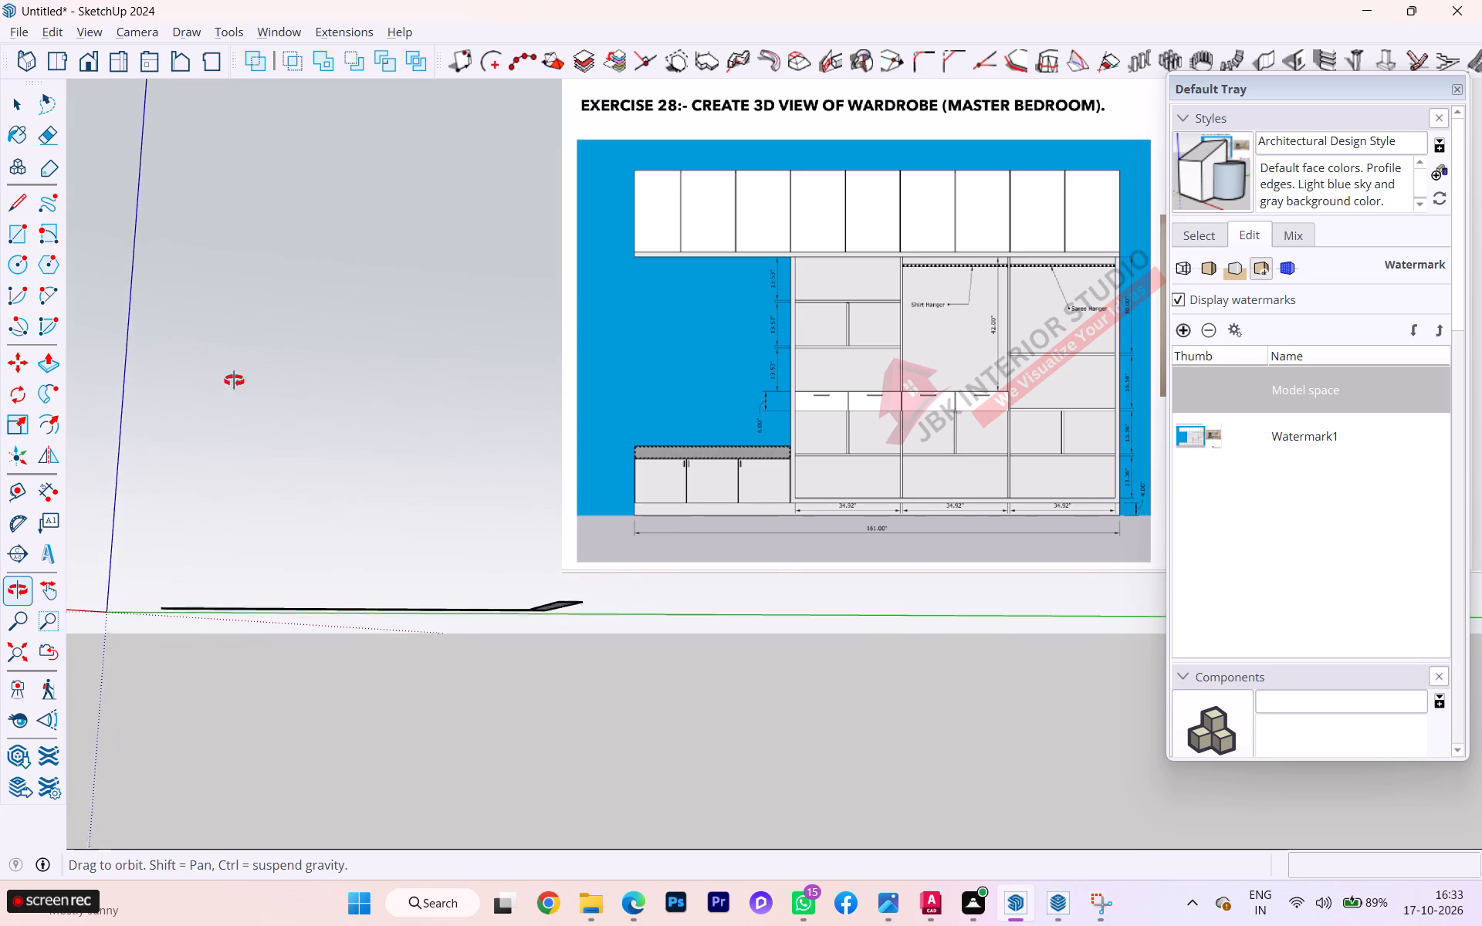
middle_click_drag(234, 380, 536, 816)
scroll(474, 620, "down", 3)
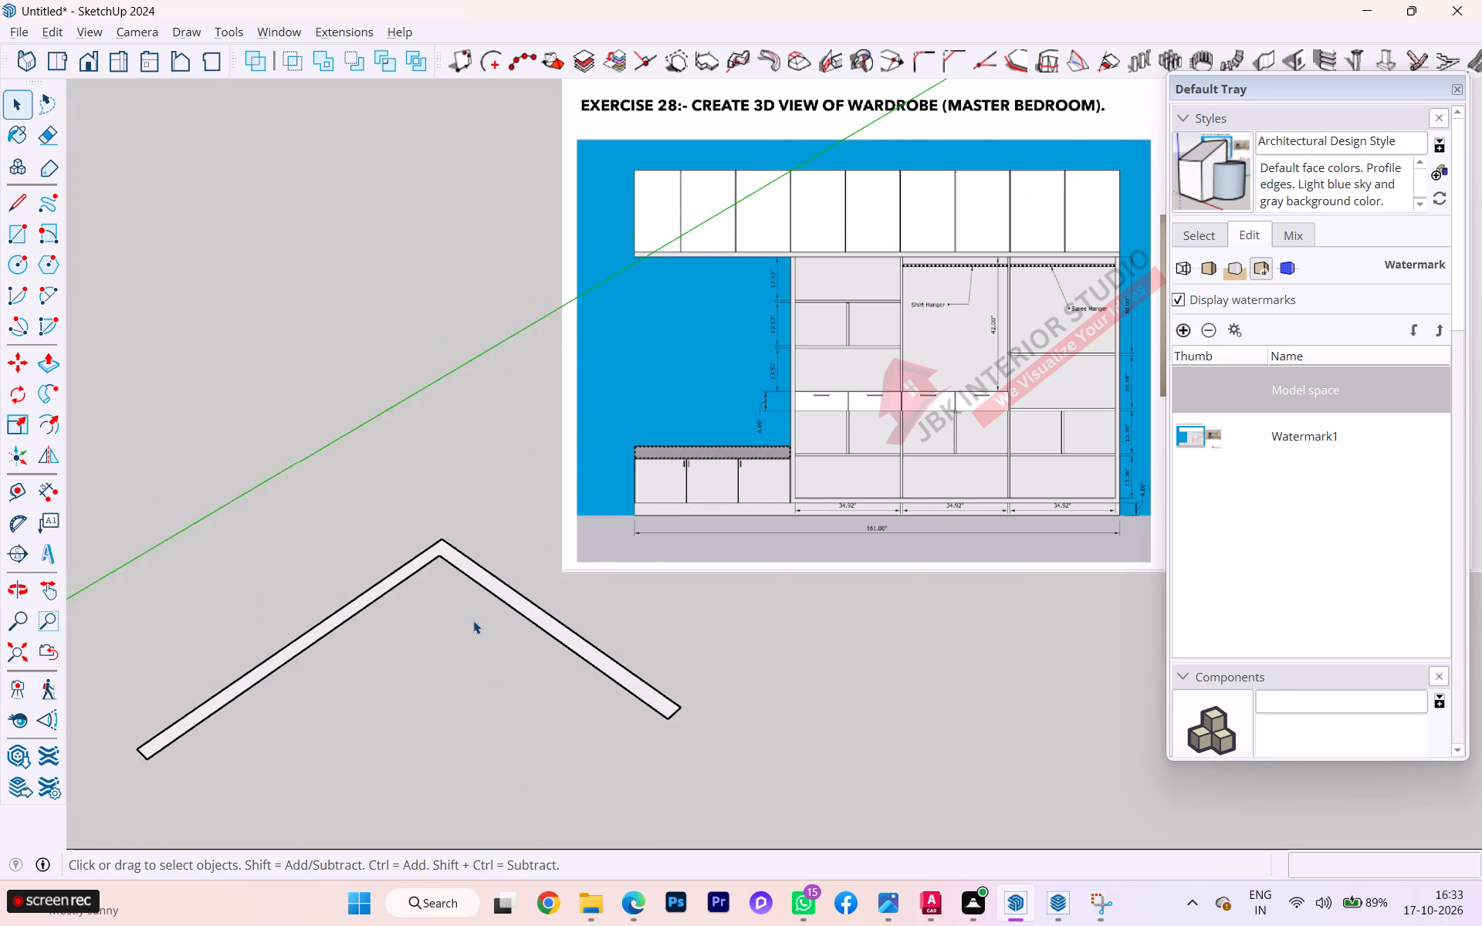
scroll(473, 620, "down", 1)
scroll(566, 738, "down", 3)
Delete the whole L-shaped wall outline, including its two leftover end edges.
left_click(649, 759)
left_click_drag(554, 734, 407, 551)
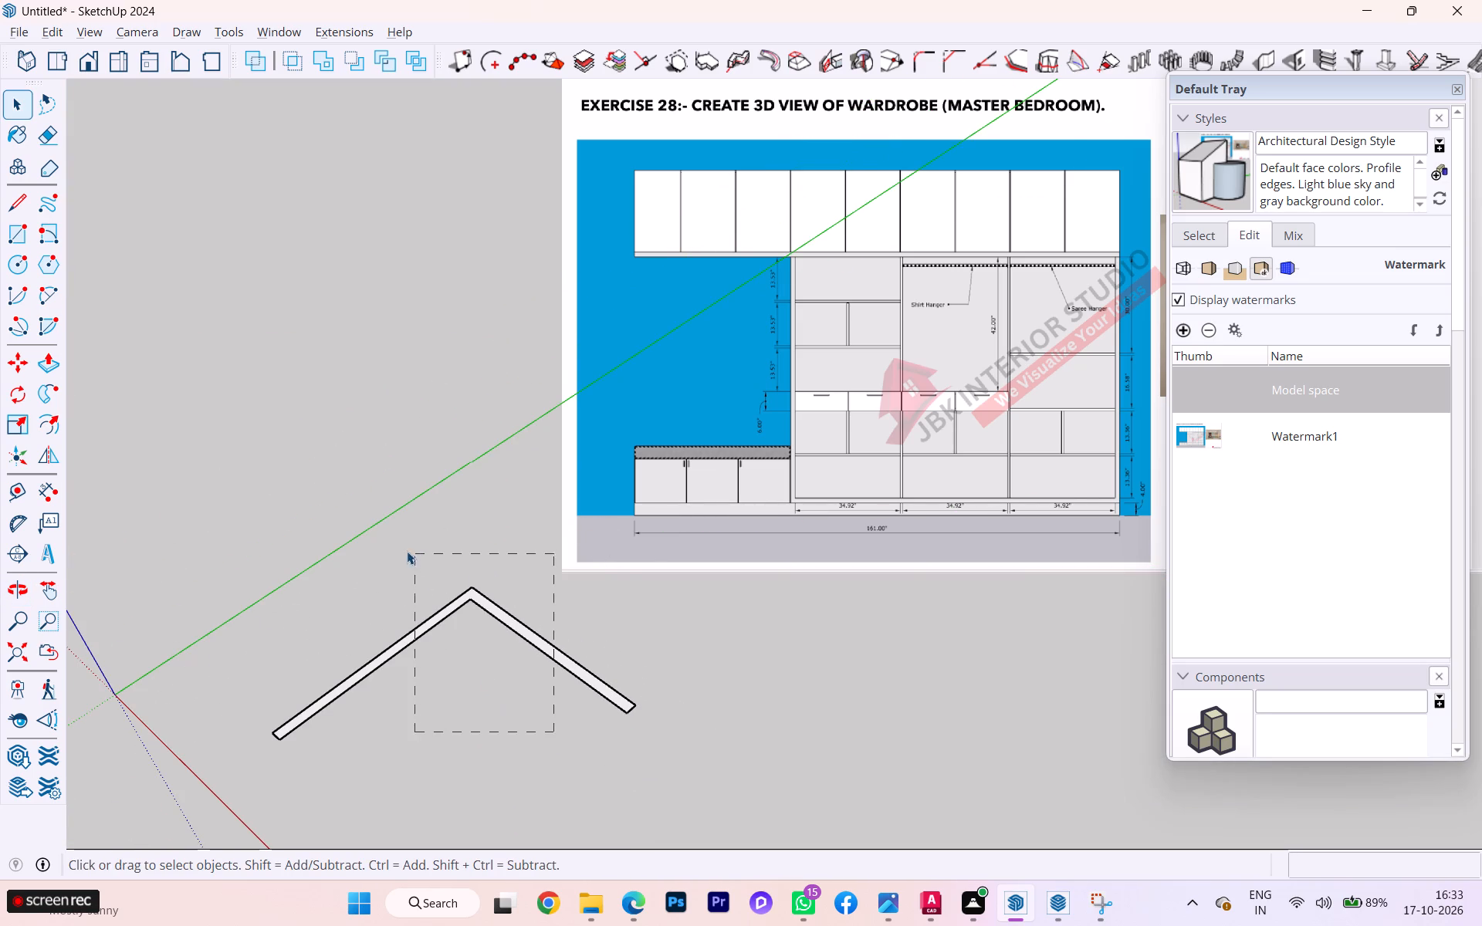
left_click_drag(407, 551, 396, 546)
key("Delete")
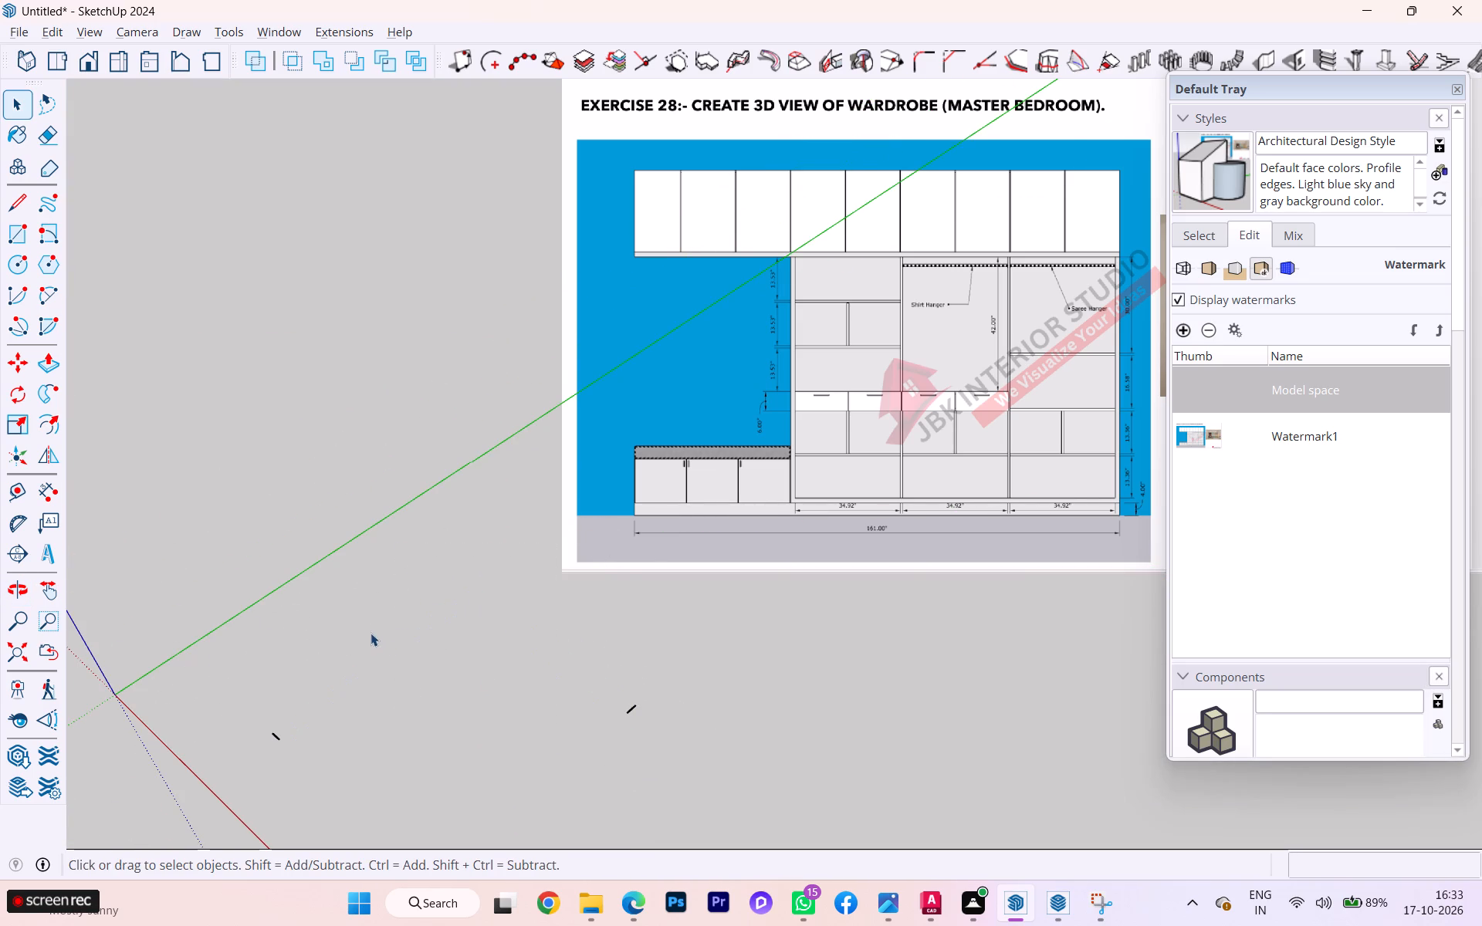
left_click_drag(787, 769, 237, 620)
key("Delete")
Draw a 15' by 15' rectangle flat on the ground plane near the origin, beside the green axis.
scroll(266, 627, "down", 7)
scroll(294, 613, "up", 5)
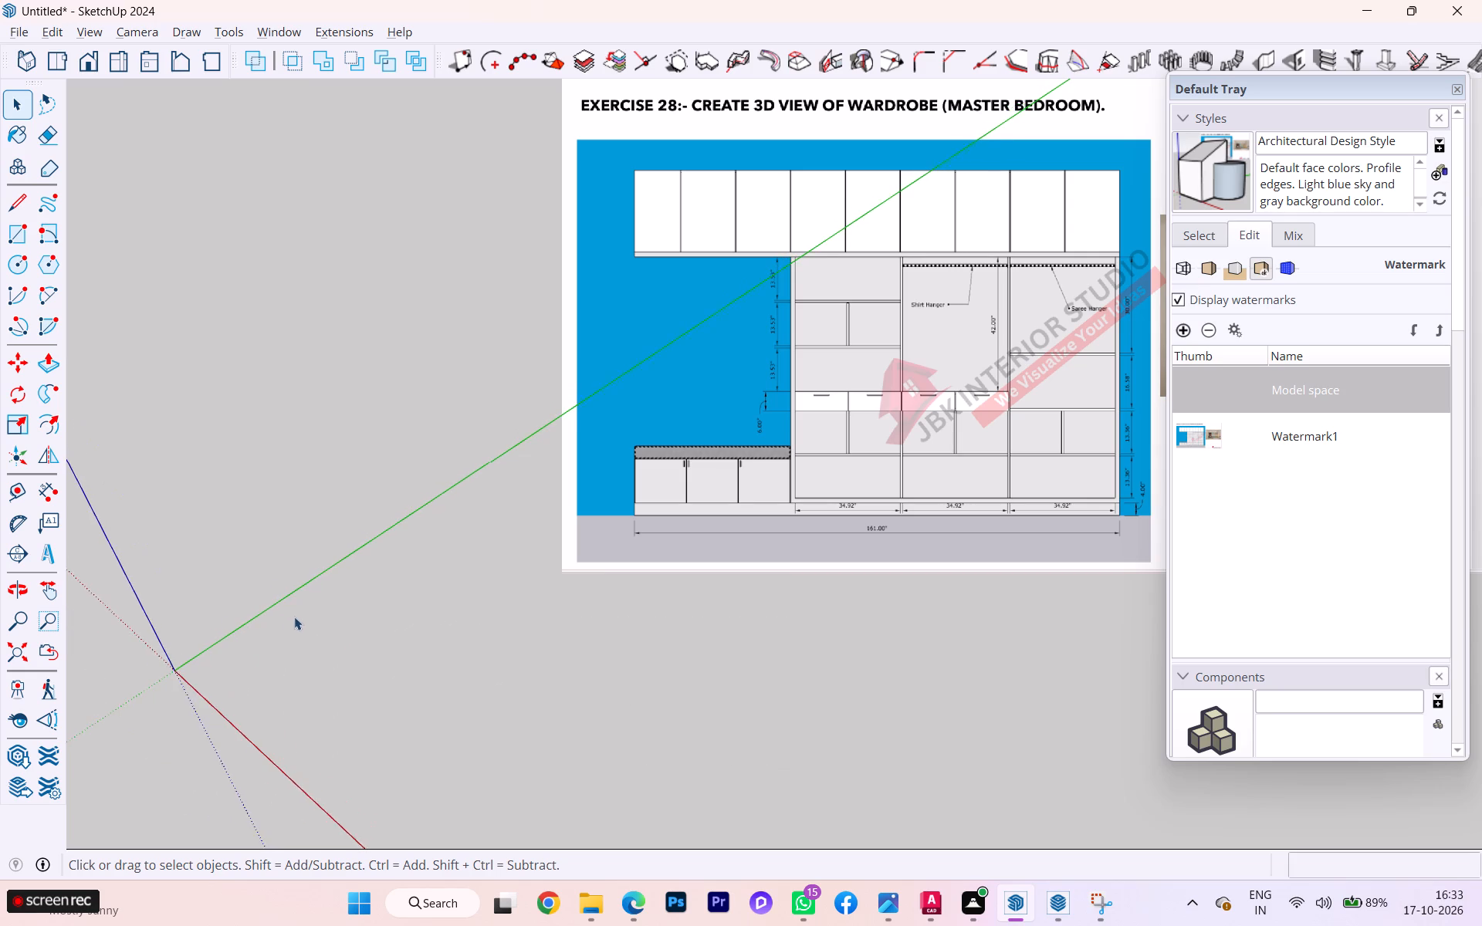
scroll(255, 601, "down", 1)
middle_click_drag(253, 598, 222, 535)
left_click(19, 242)
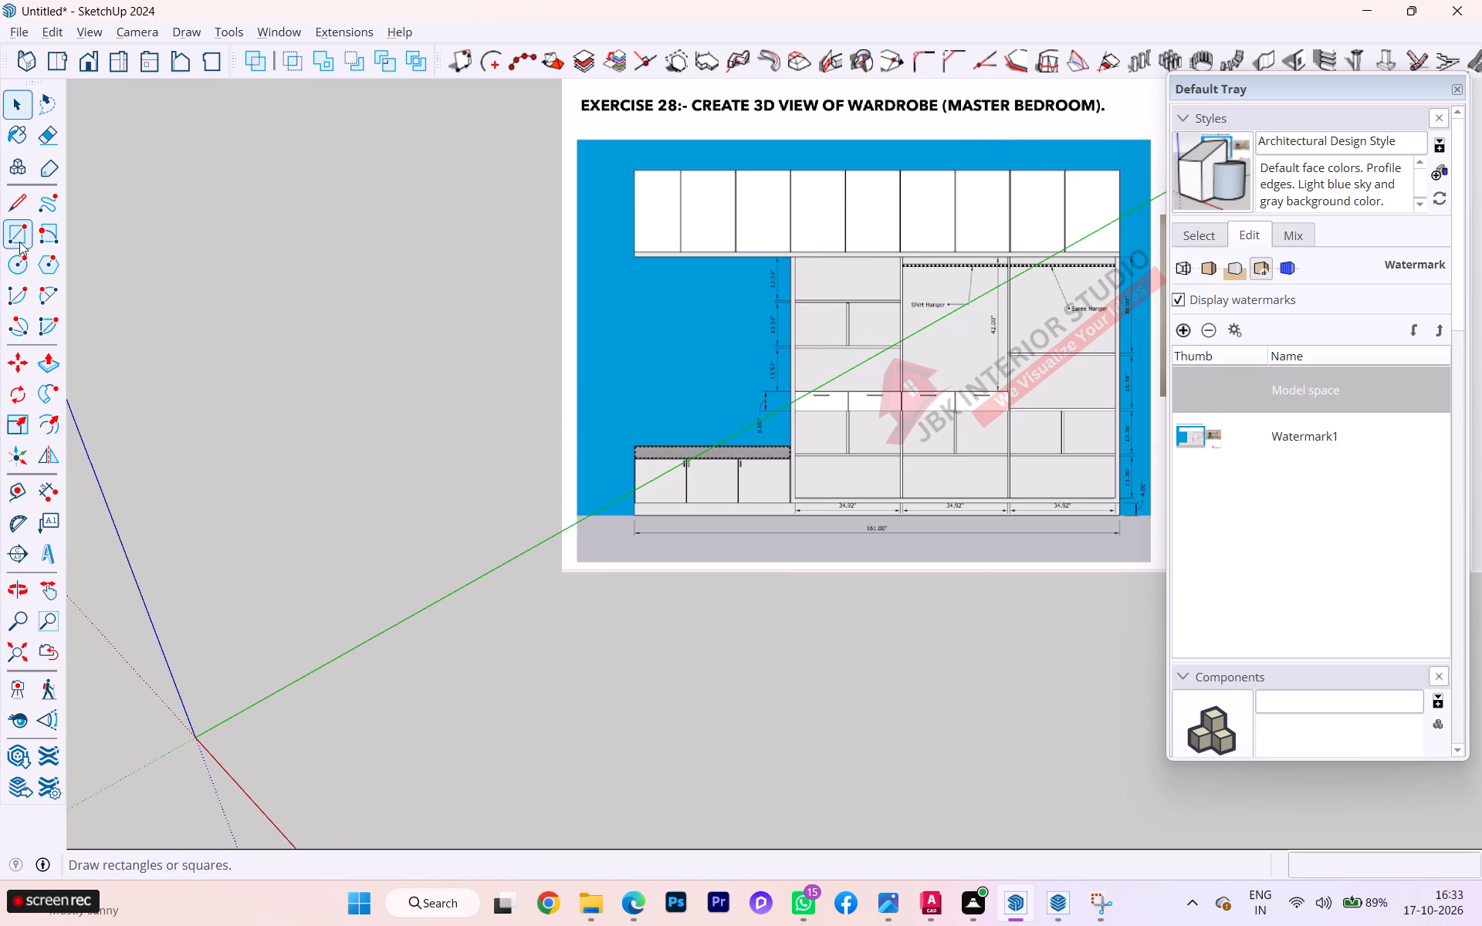
left_click(285, 732)
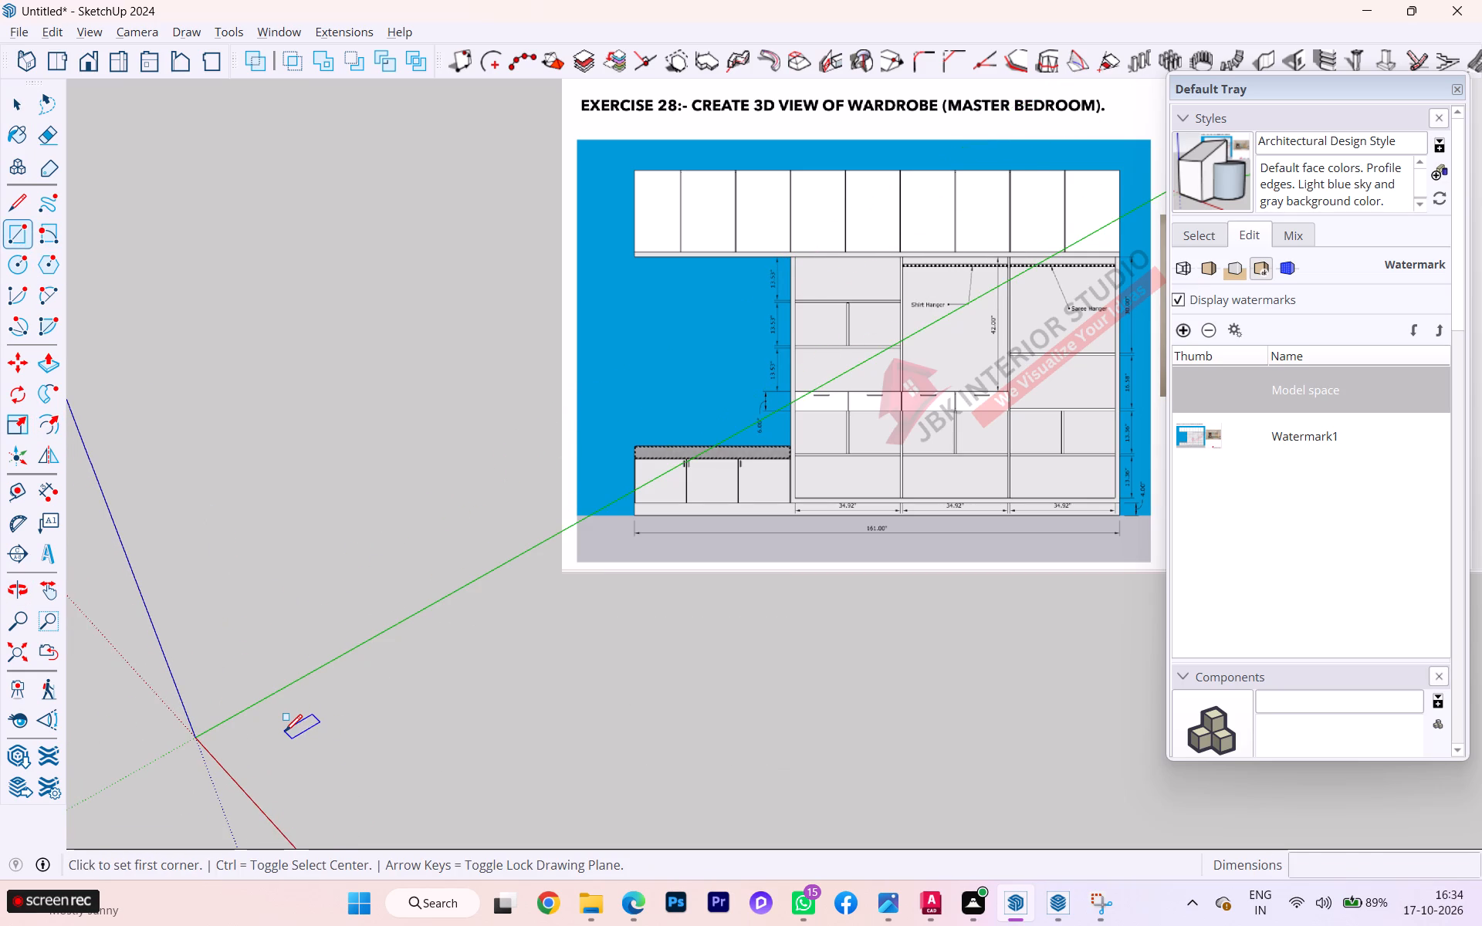
key("Up")
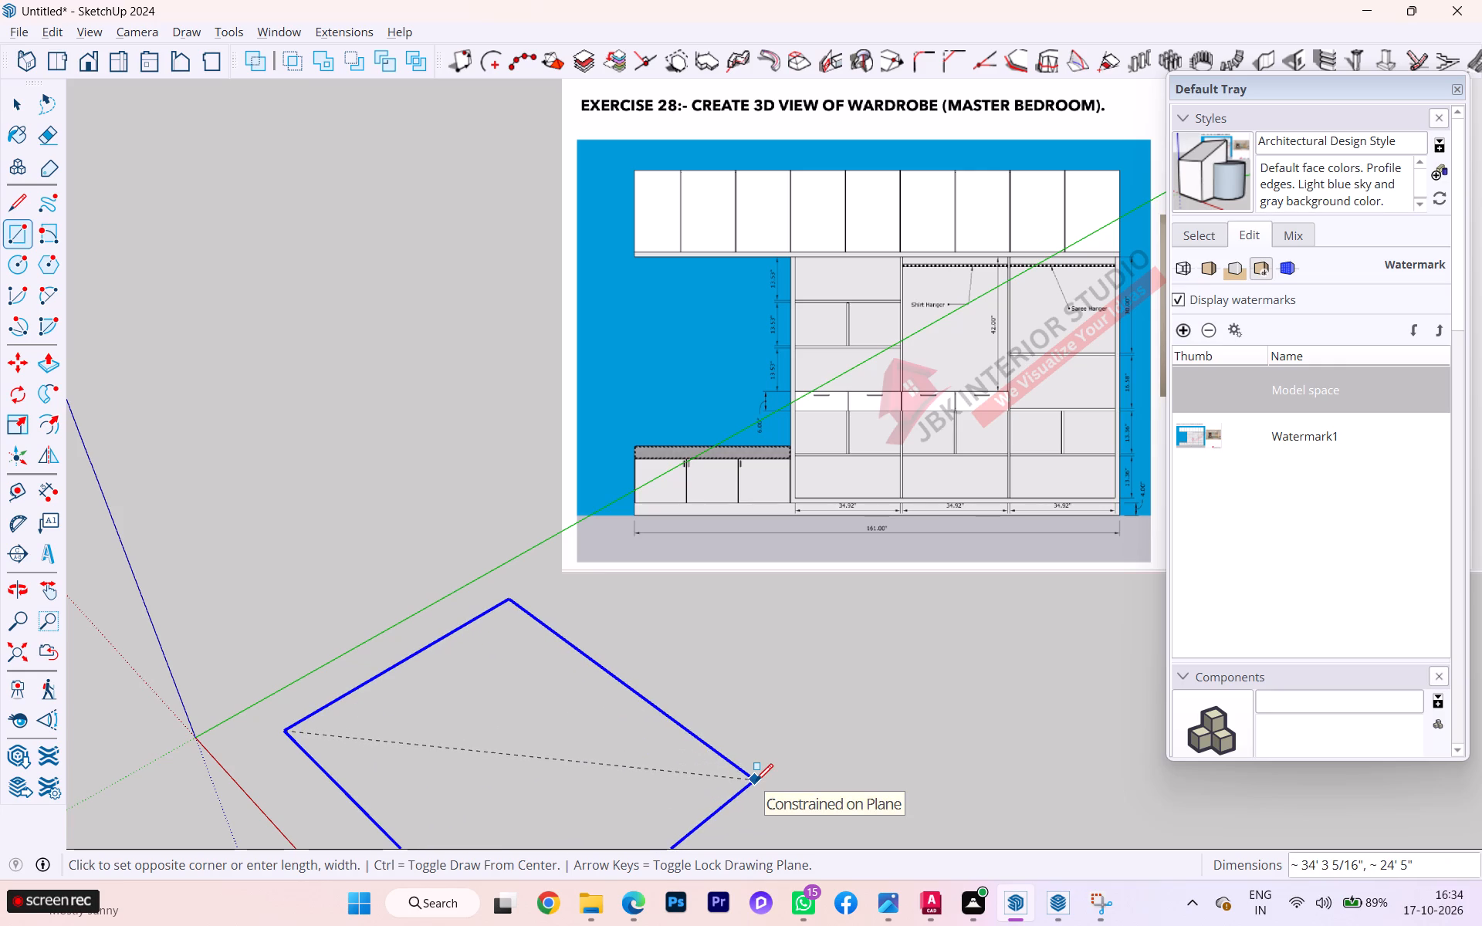
key("1")
type("5'")
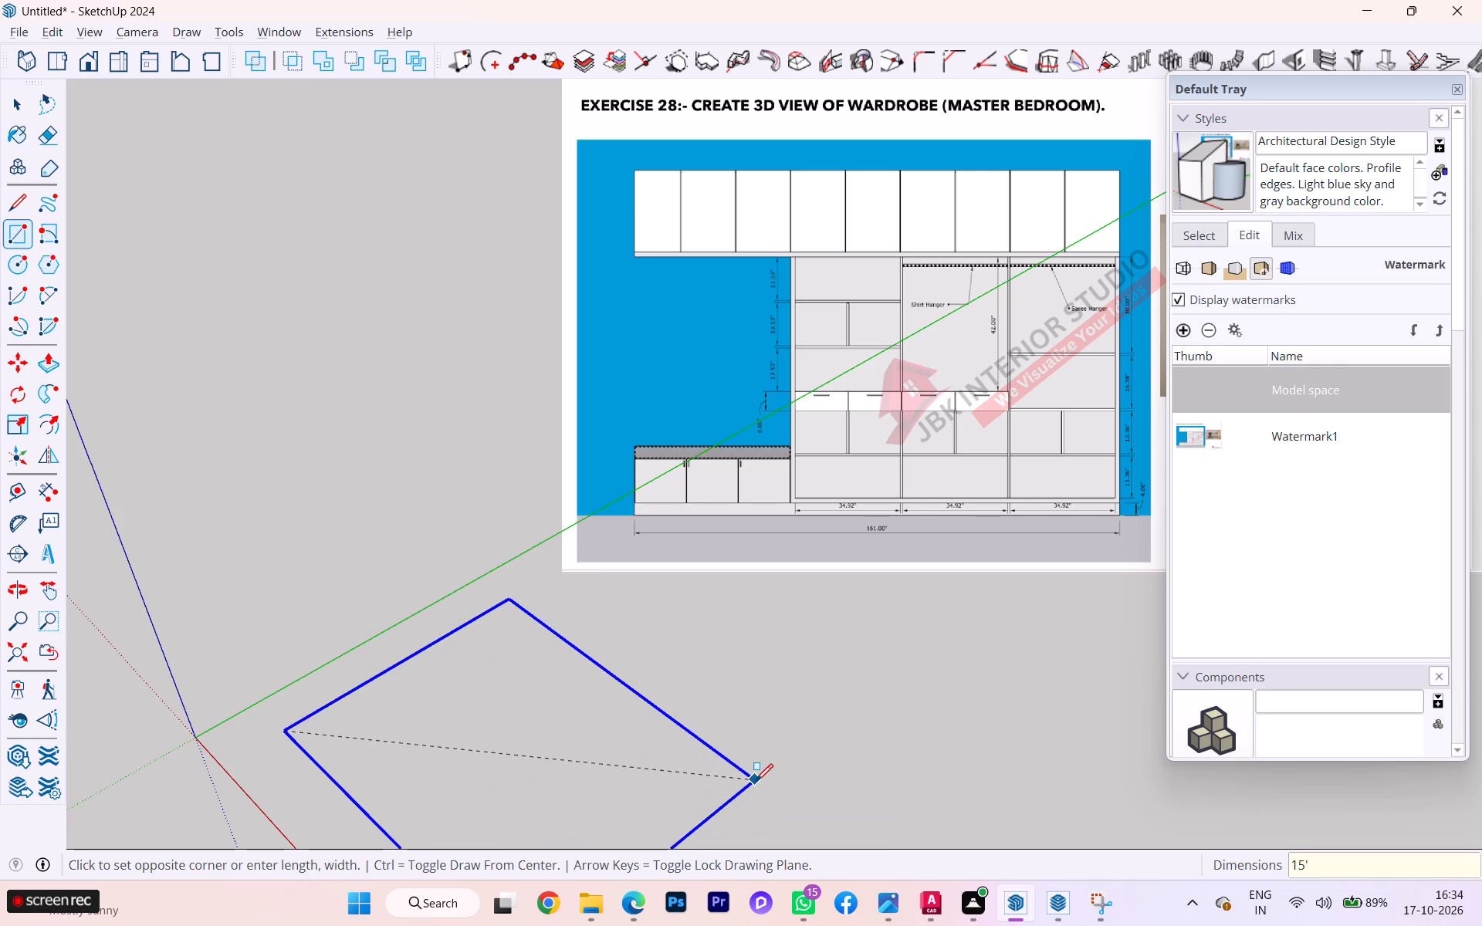
type(".15")
key("BackSpace")
key("BackSpace")
key("BackSpace")
key("comma")
type("15'")
key("Return")
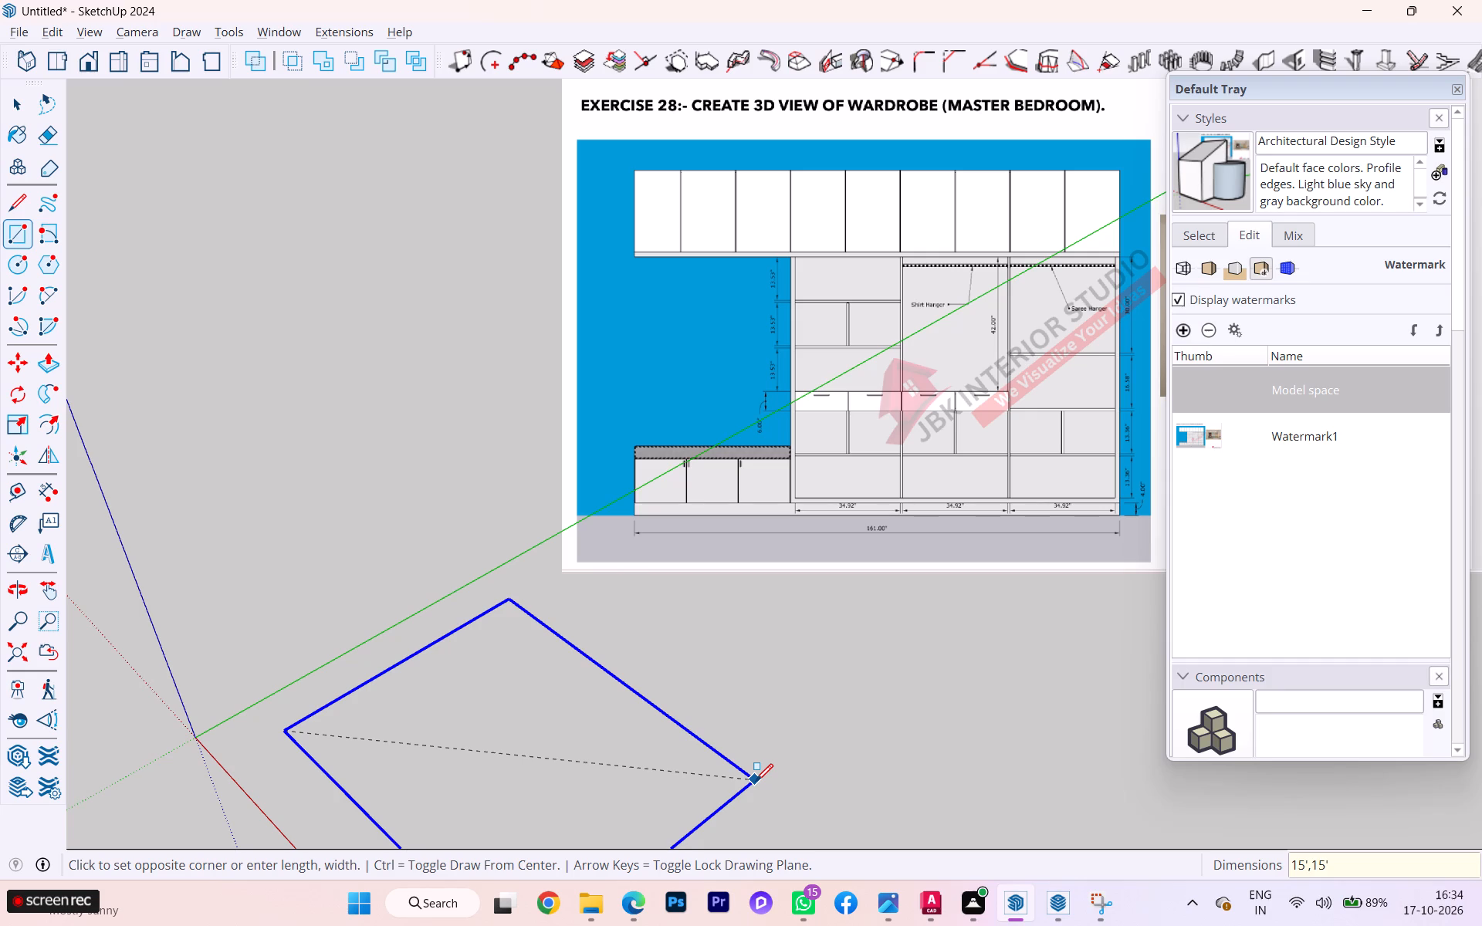
key("space")
Offset the square's outline 9" inward to form a border strip for the walls.
scroll(301, 806, "up", 4)
scroll(321, 793, "down", 1)
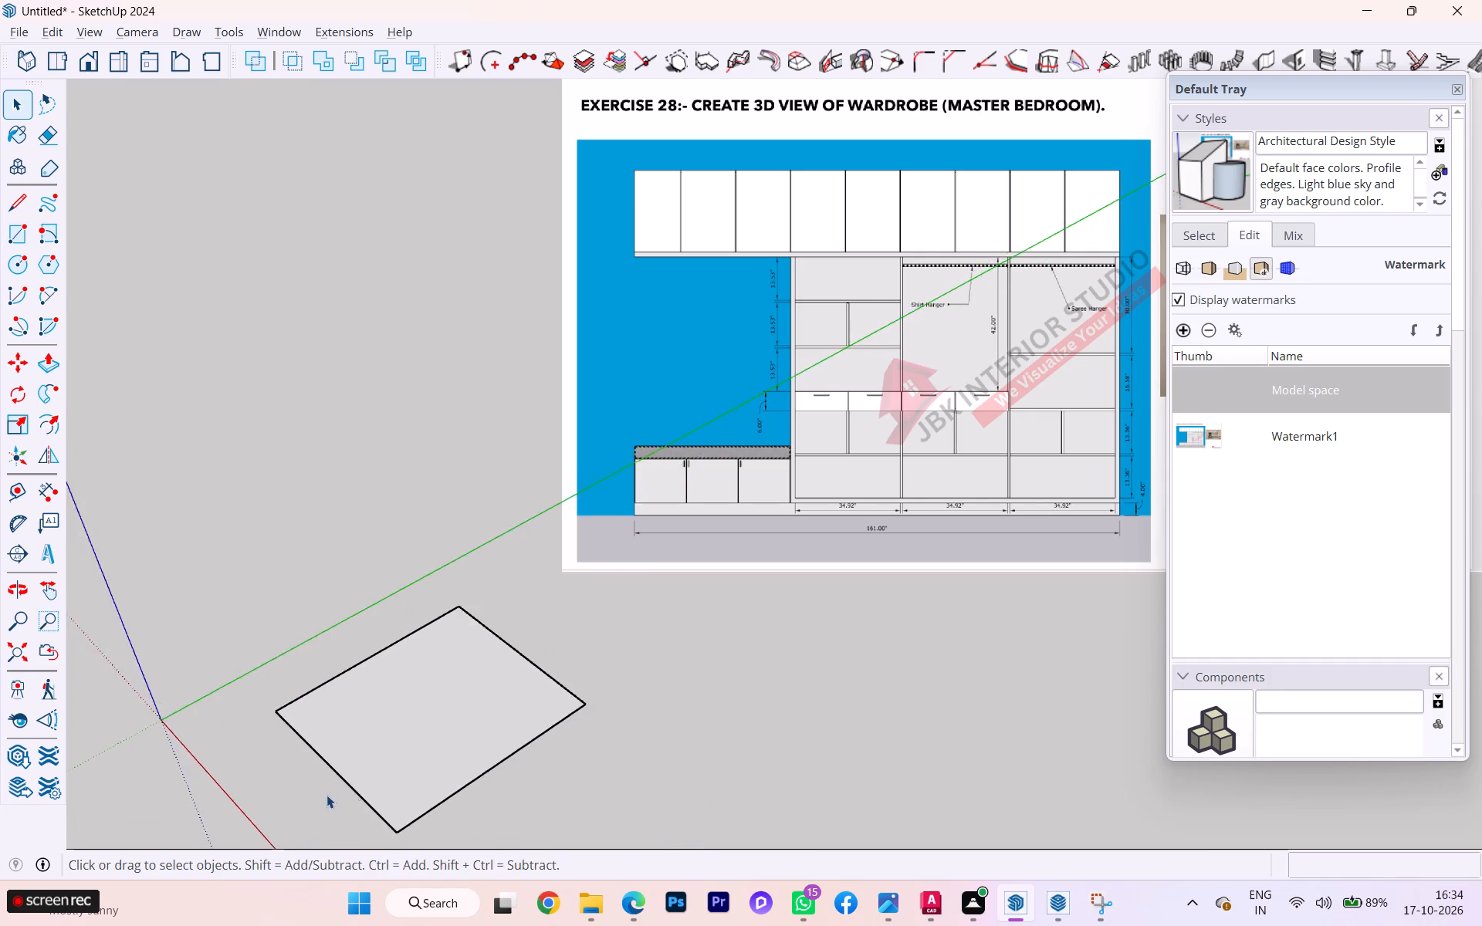
scroll(364, 788, "up", 2)
scroll(380, 786, "down", 1)
scroll(381, 786, "up", 3)
scroll(381, 786, "down", 2)
scroll(381, 786, "up", 8)
left_click(345, 738)
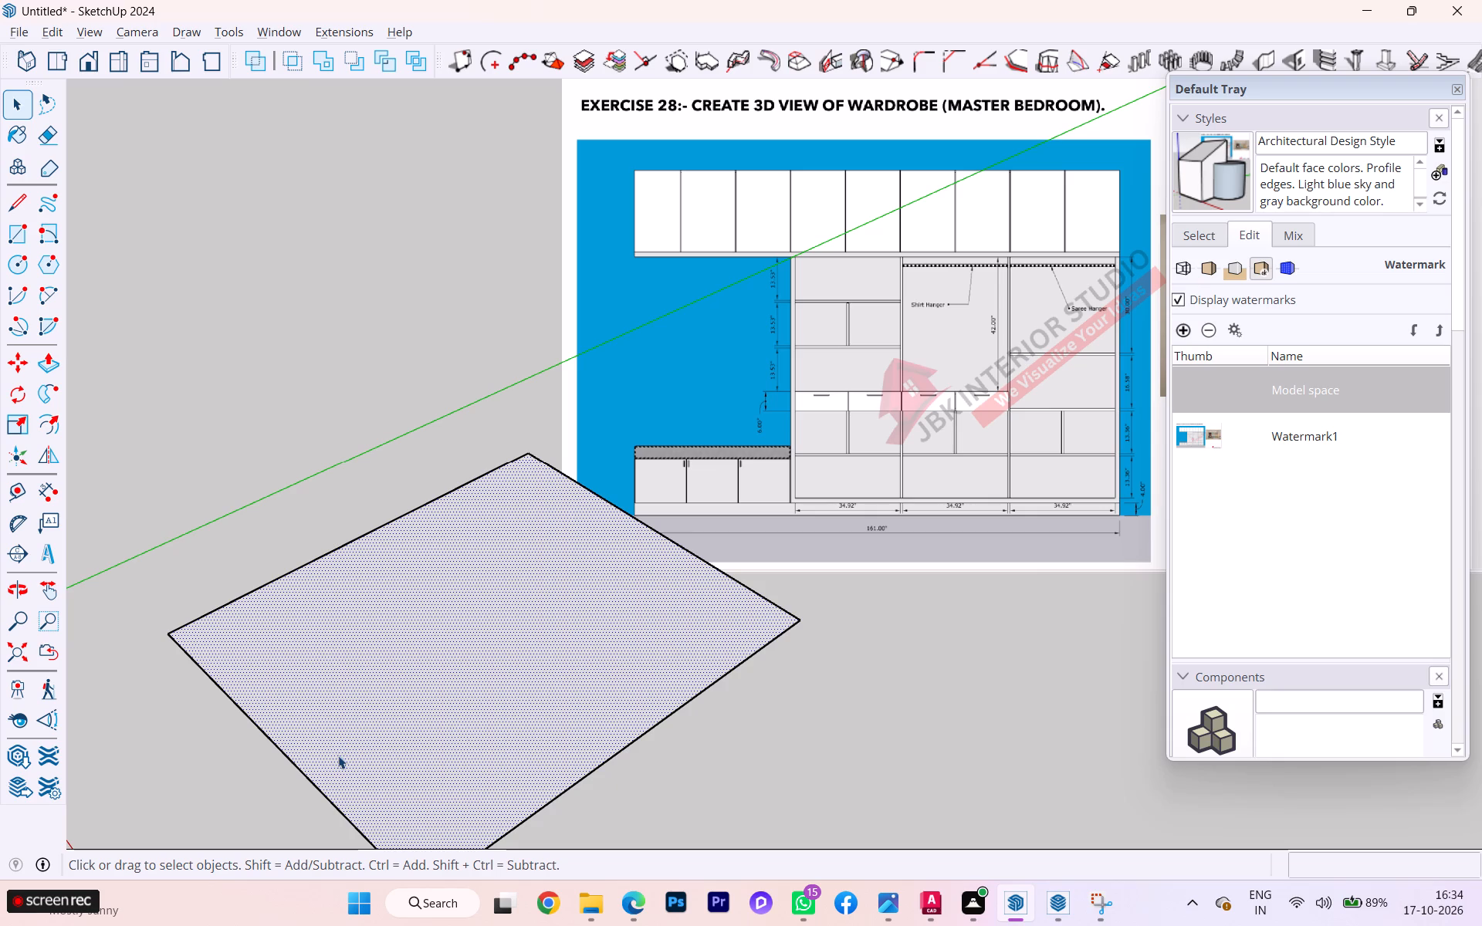
key("f")
left_click(308, 780)
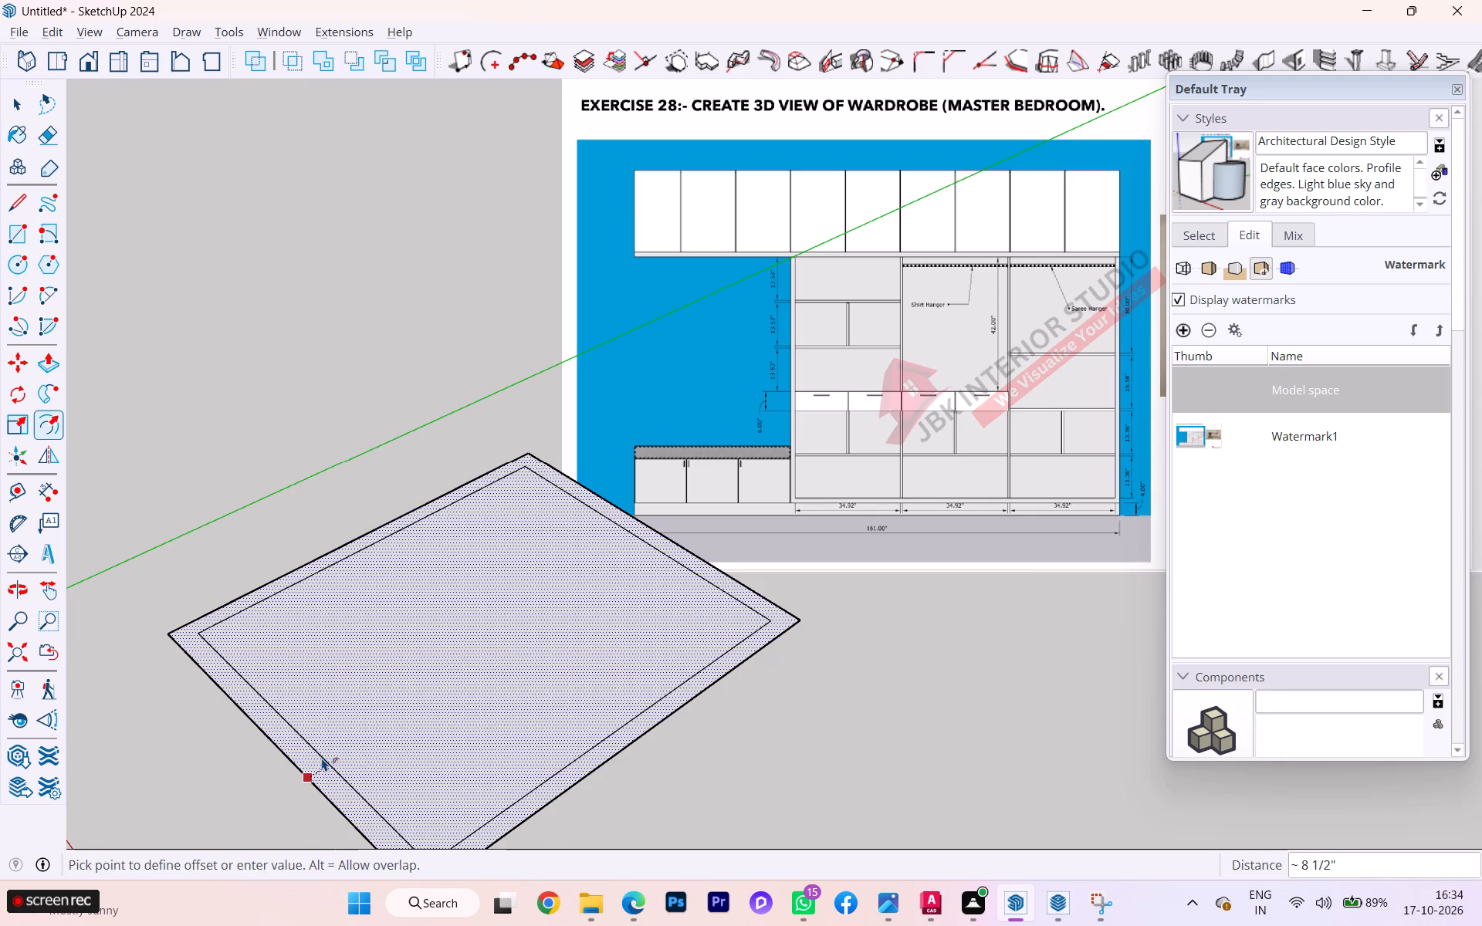
key("9")
key("Return")
key("Escape")
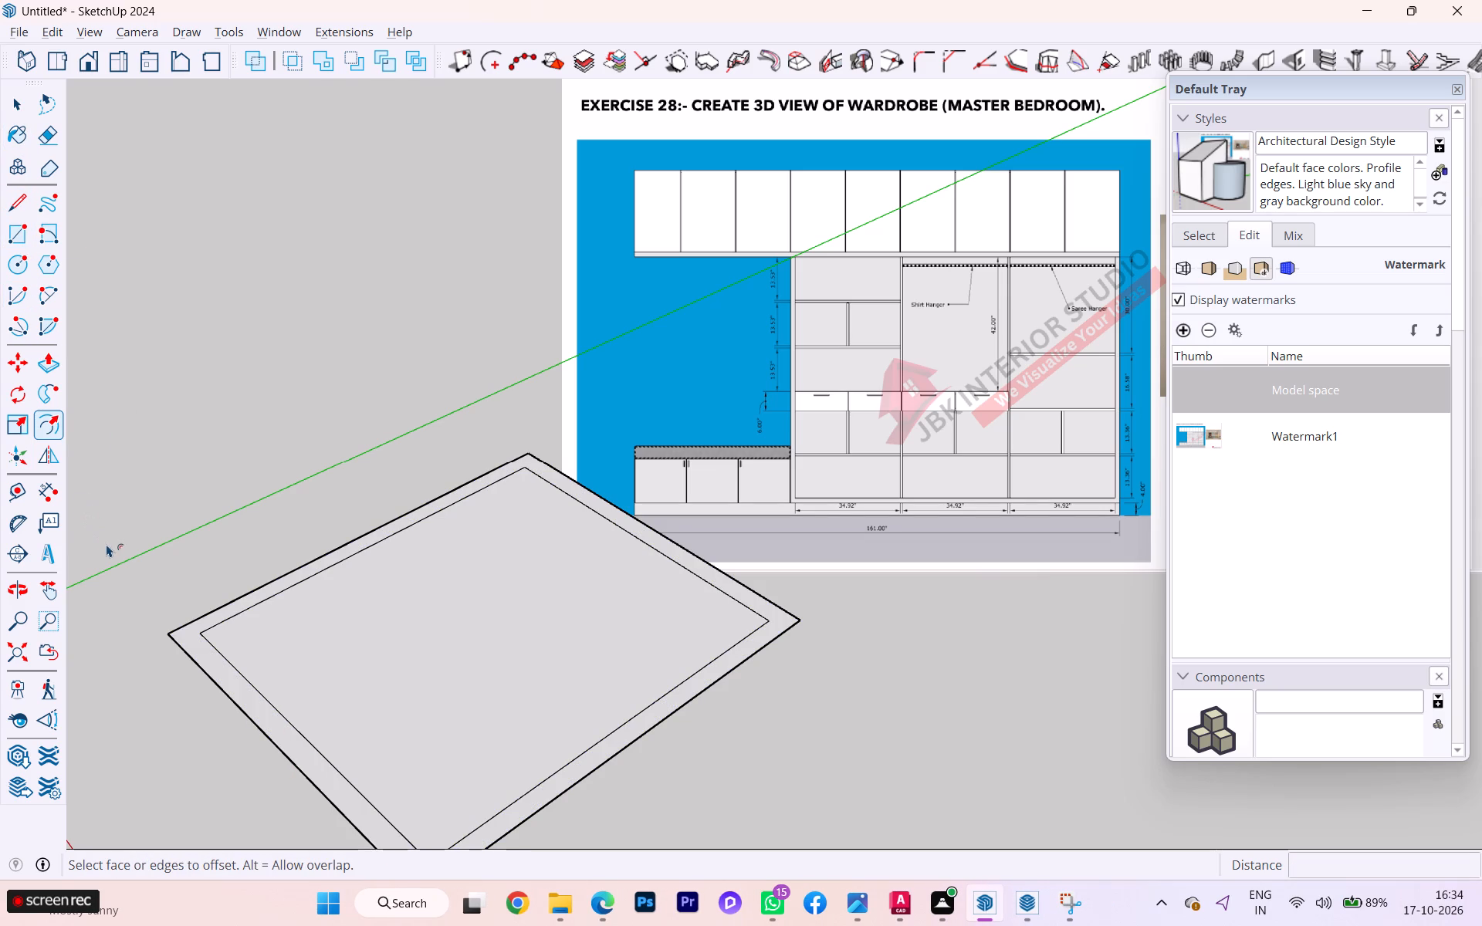
Draw two 9" lines across the border strip at opposite inner corners, marking the ends of the L-shaped wall.
key("l")
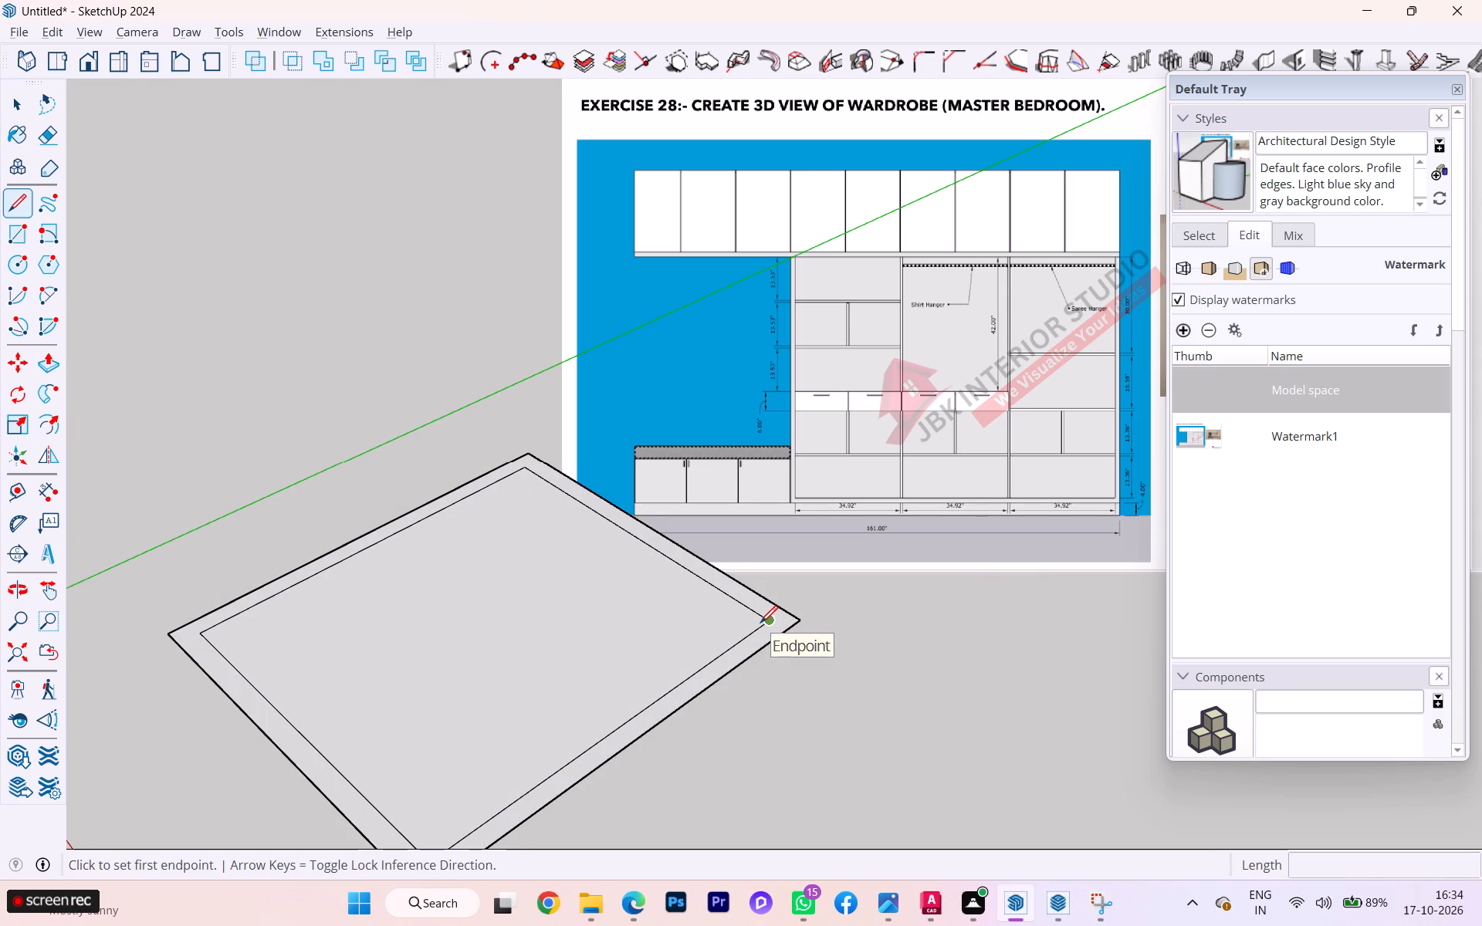
left_click(760, 624)
left_click(784, 634)
key("space")
key("space")
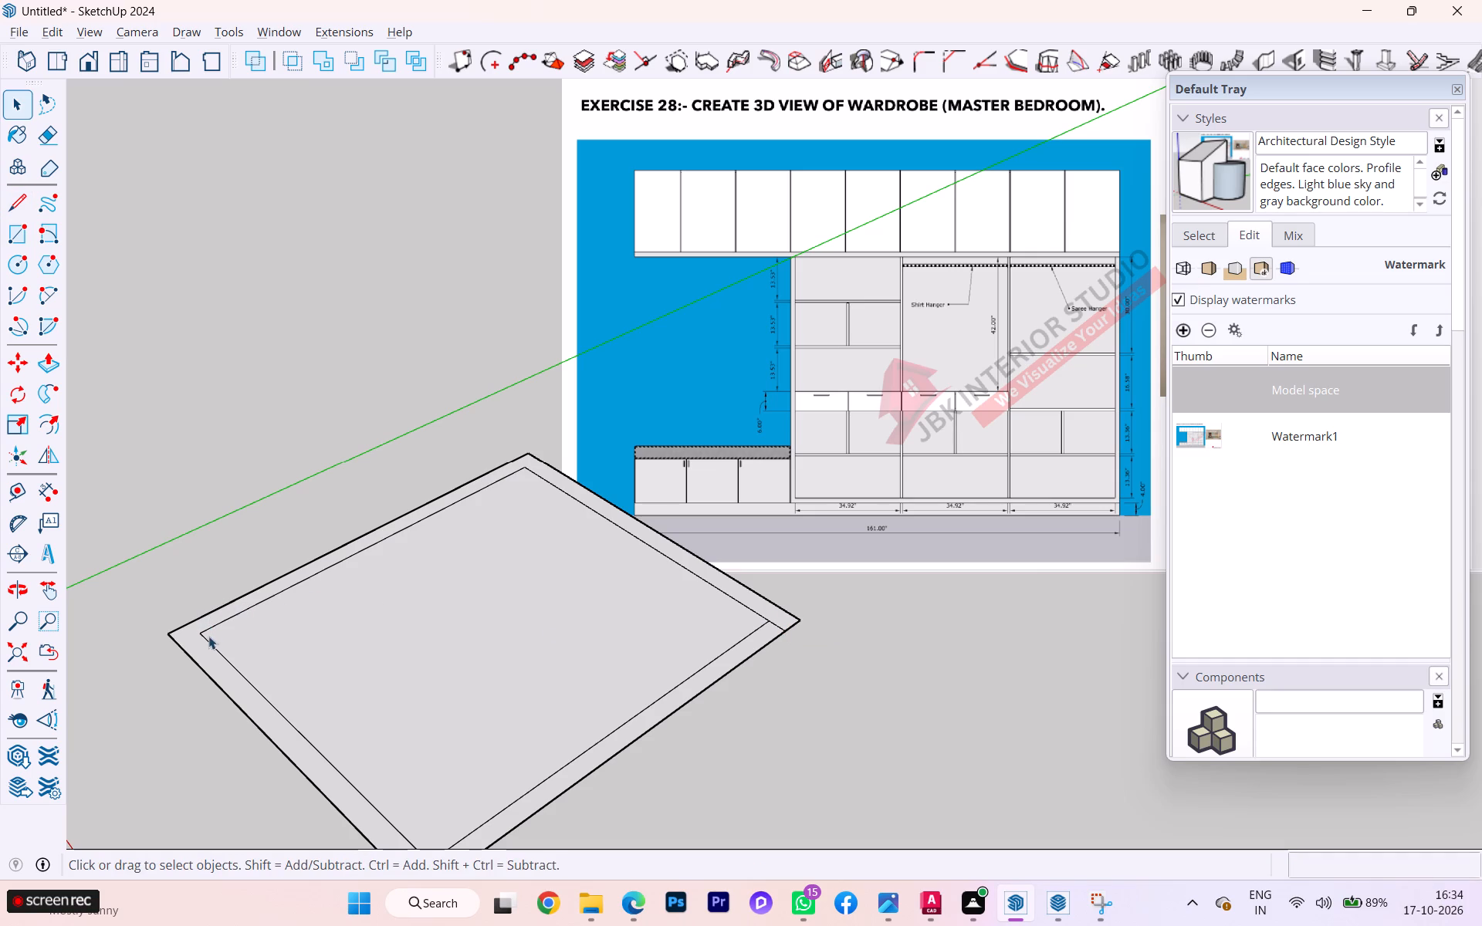
left_click(24, 208)
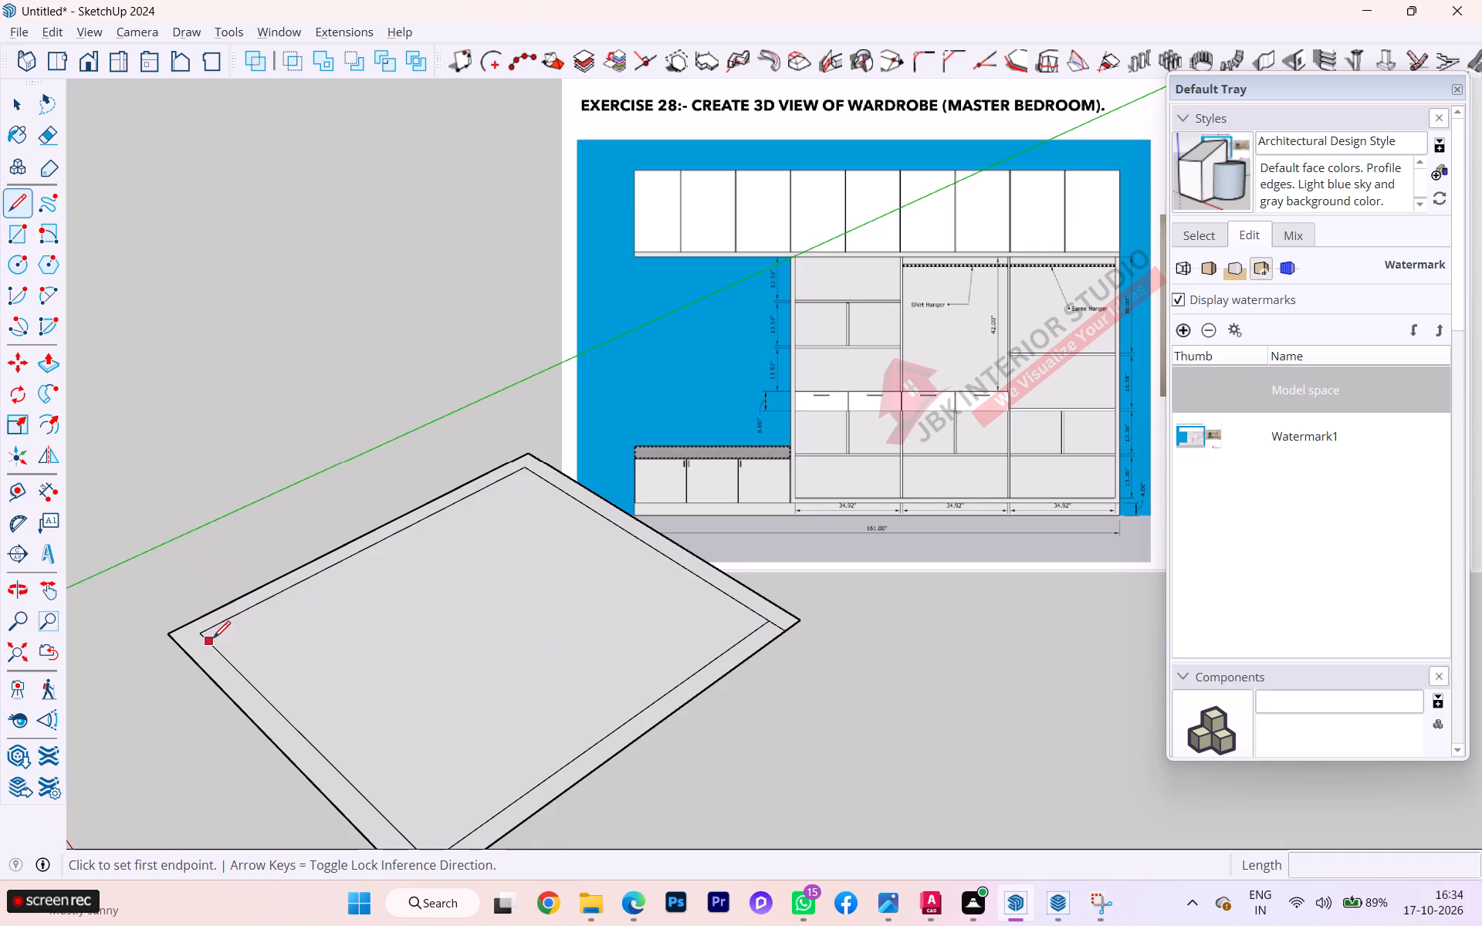
left_click(206, 631)
left_click(182, 646)
key("space")
Delete the inner floor face enclosed by the border strip.
left_click(413, 628)
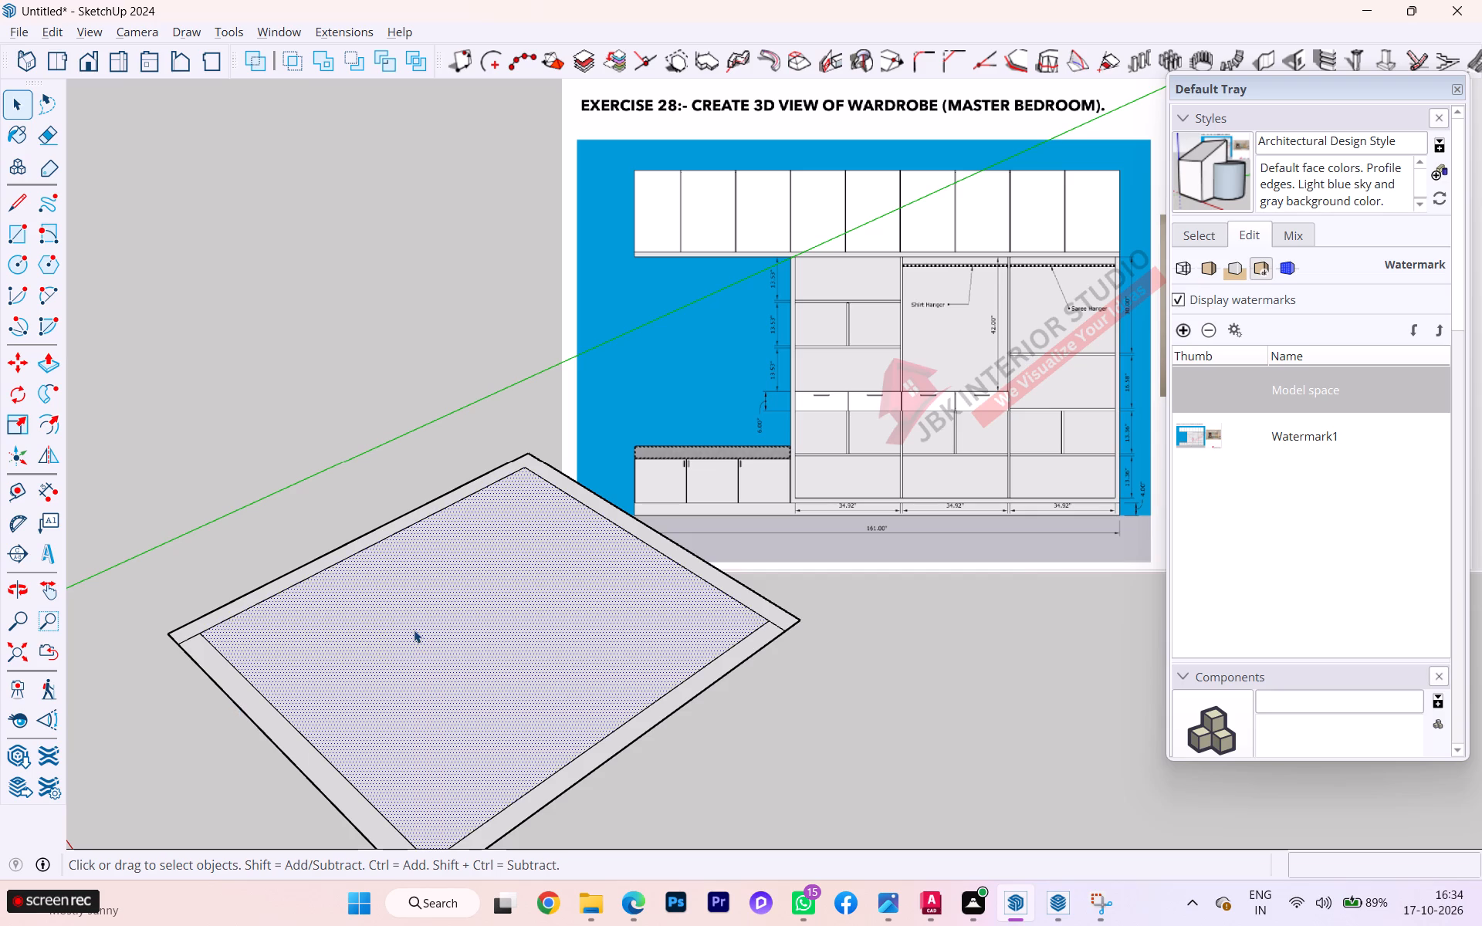
key("Delete")
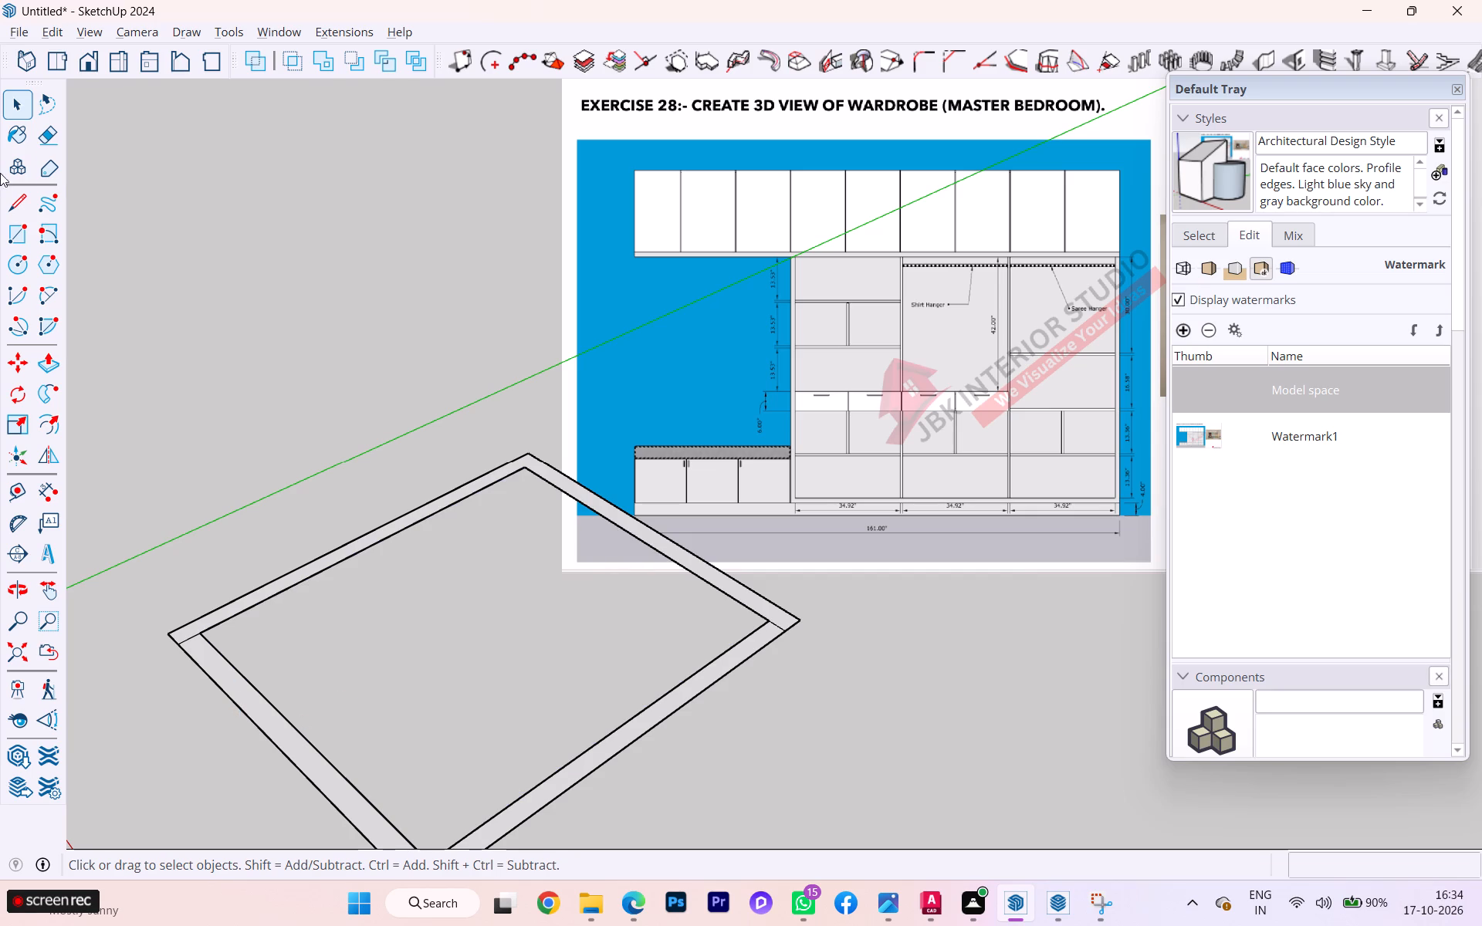
Erase the inner and outer edges of the border strip along the two nearer sides, keeping only the L-shaped wall face.
left_click(48, 133)
left_click_drag(245, 670, 227, 688)
left_click(227, 688)
left_click(228, 695)
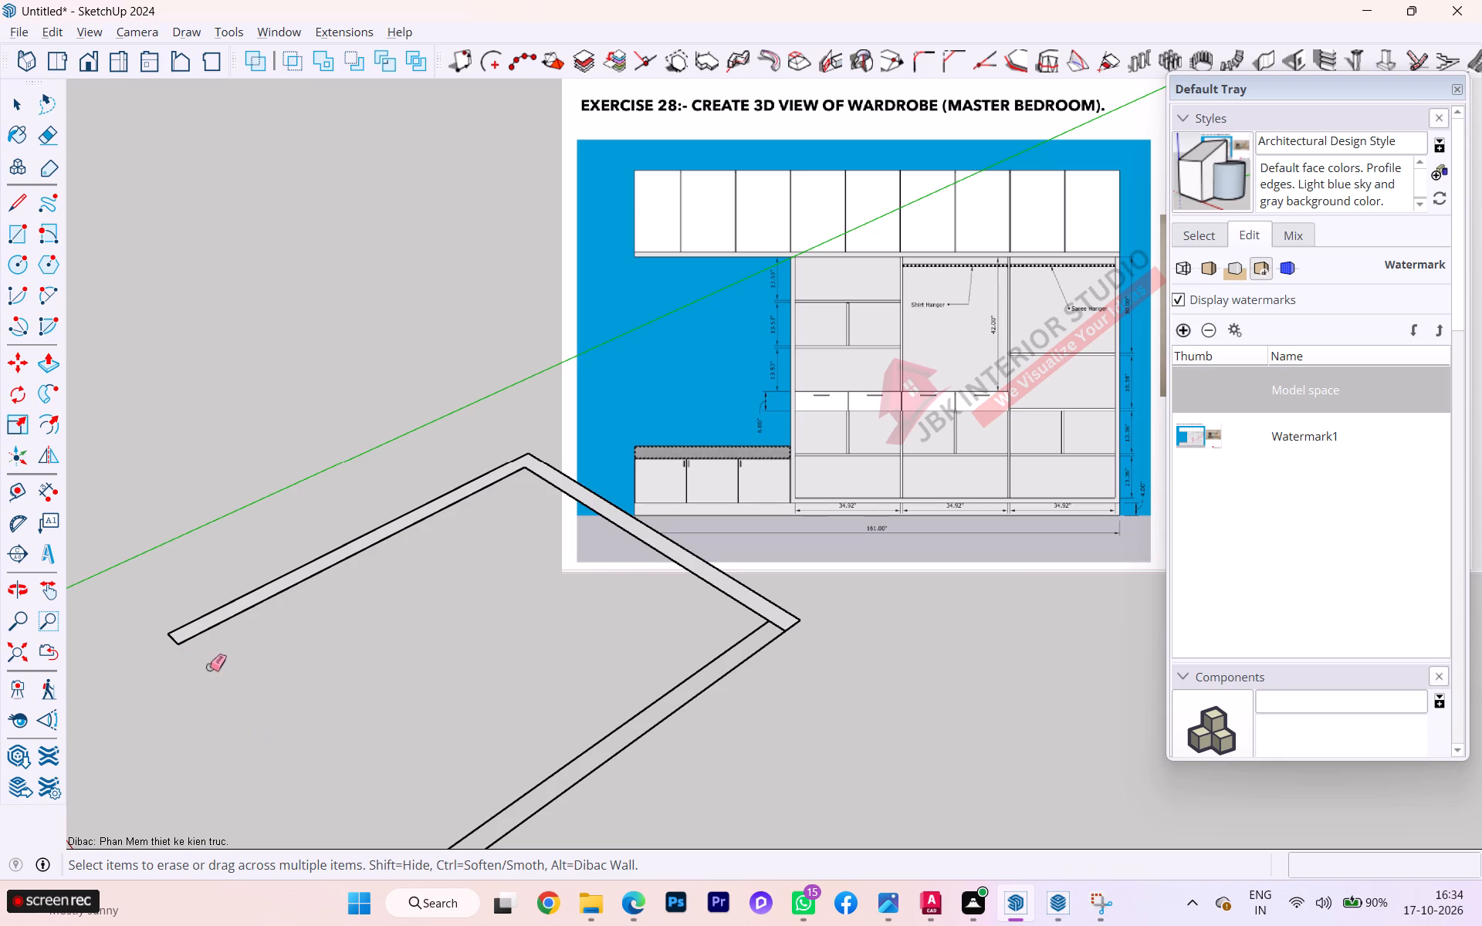
left_click(625, 744)
double_click(613, 728)
left_click_drag(654, 765, 598, 723)
Examine the L-shaped wall face in perspective and in the standard top view.
scroll(565, 697, "down", 1)
scroll(441, 650, "down", 2)
scroll(65, 662, "down", 7)
middle_click_drag(67, 630, 106, 456)
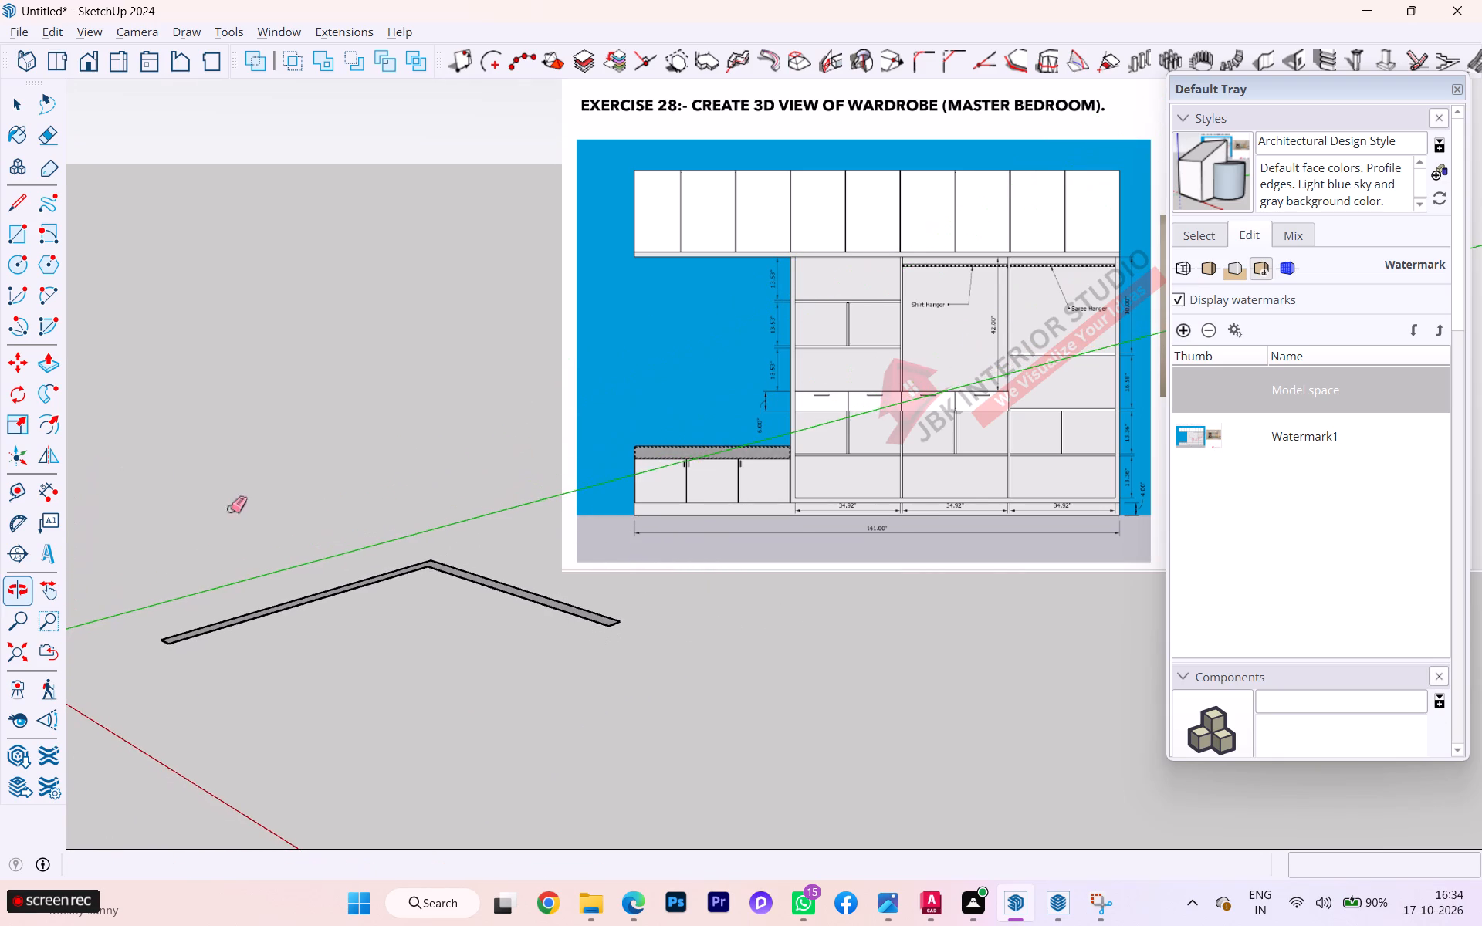
key("space")
scroll(524, 605, "down", 1)
middle_click_drag(531, 606, 535, 674)
scroll(425, 683, "down", 2)
scroll(425, 683, "up", 2)
scroll(425, 684, "down", 5)
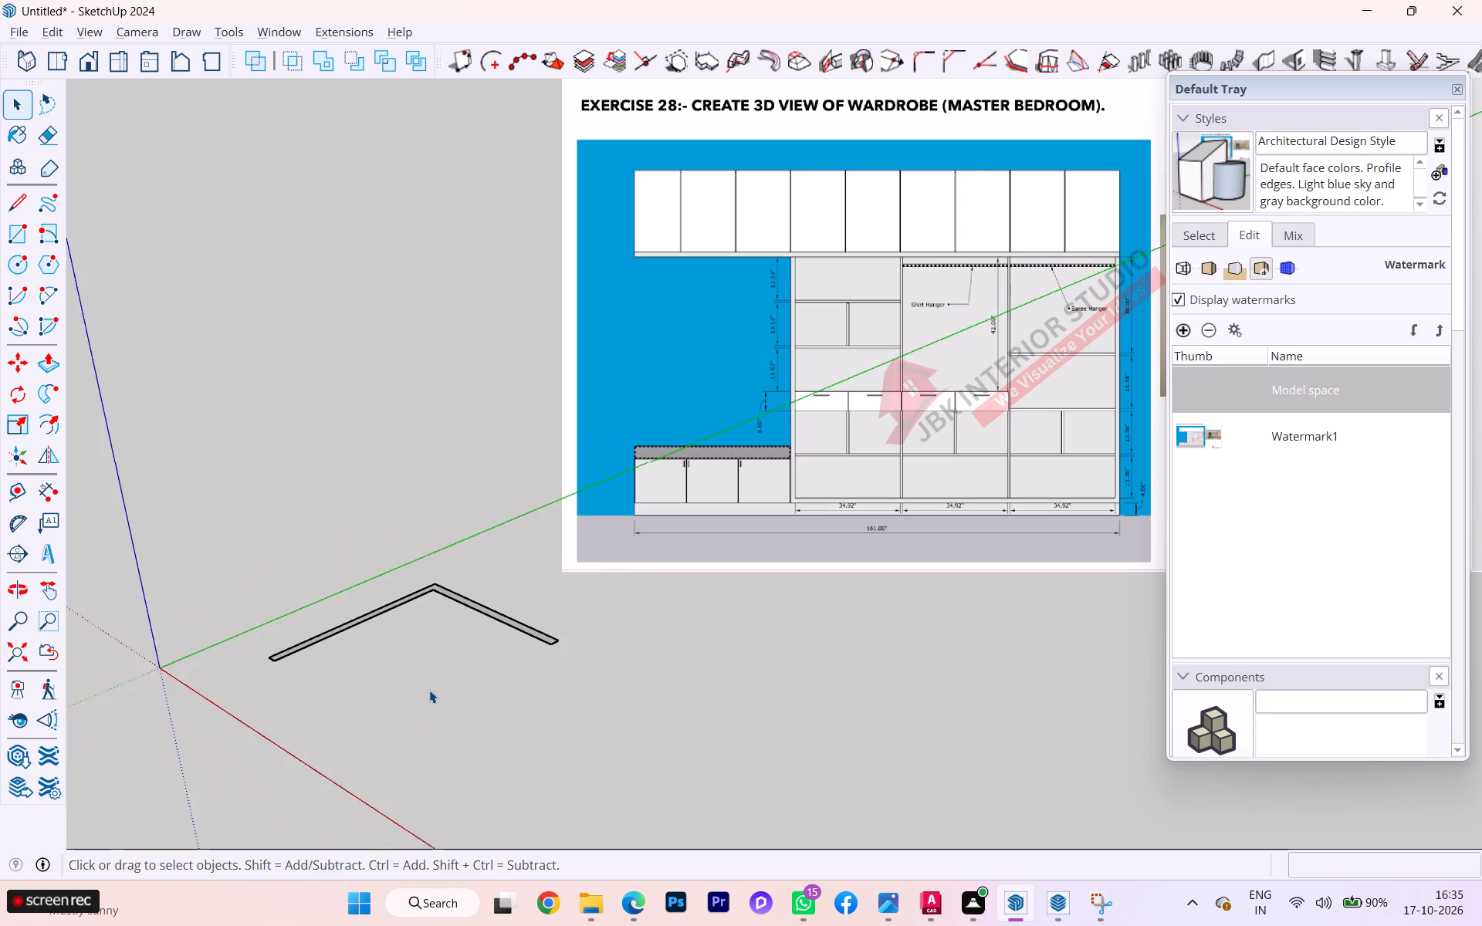
scroll(476, 485, "up", 5)
left_click(60, 63)
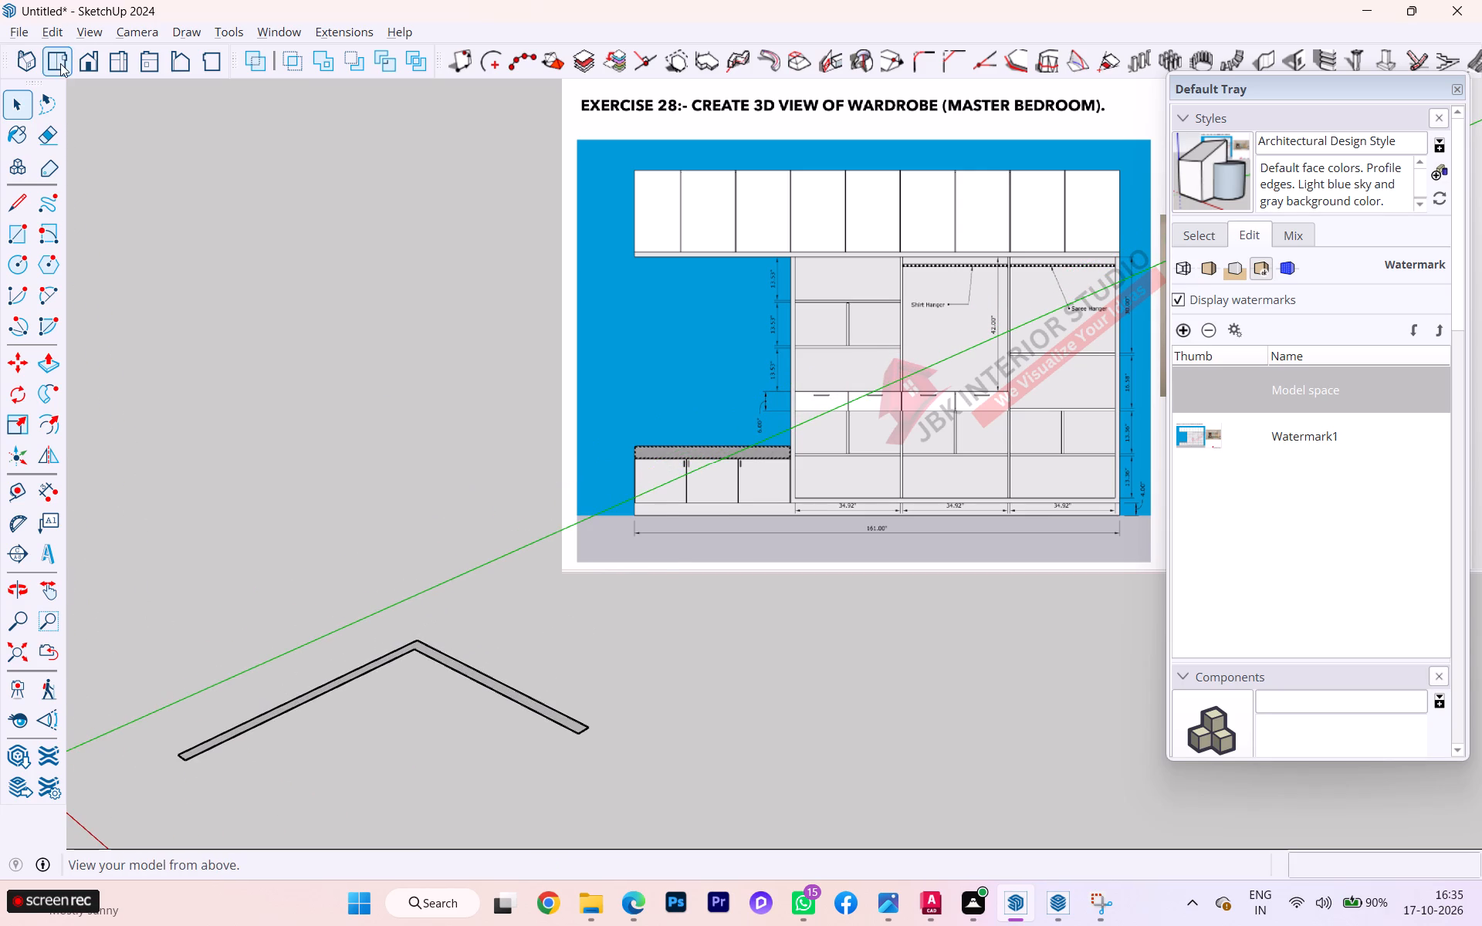
scroll(257, 451, "down", 1)
scroll(257, 451, "up", 2)
scroll(256, 451, "down", 1)
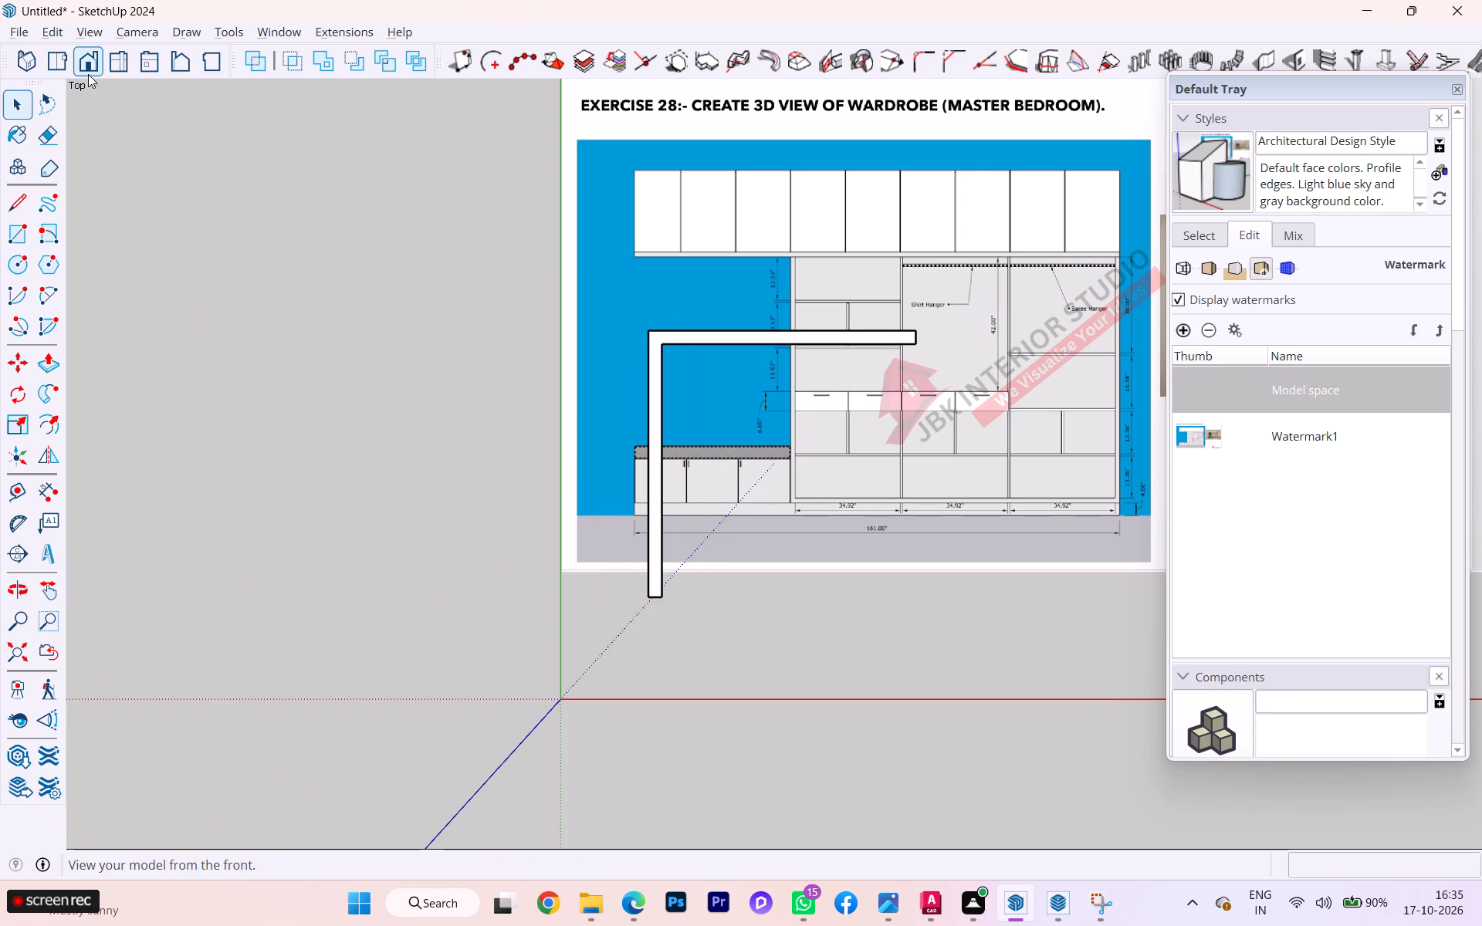
Extrude the L-shaped wall face upward by 12' with Push/Pull.
scroll(275, 416, "down", 1)
middle_click_drag(245, 455, 235, 153)
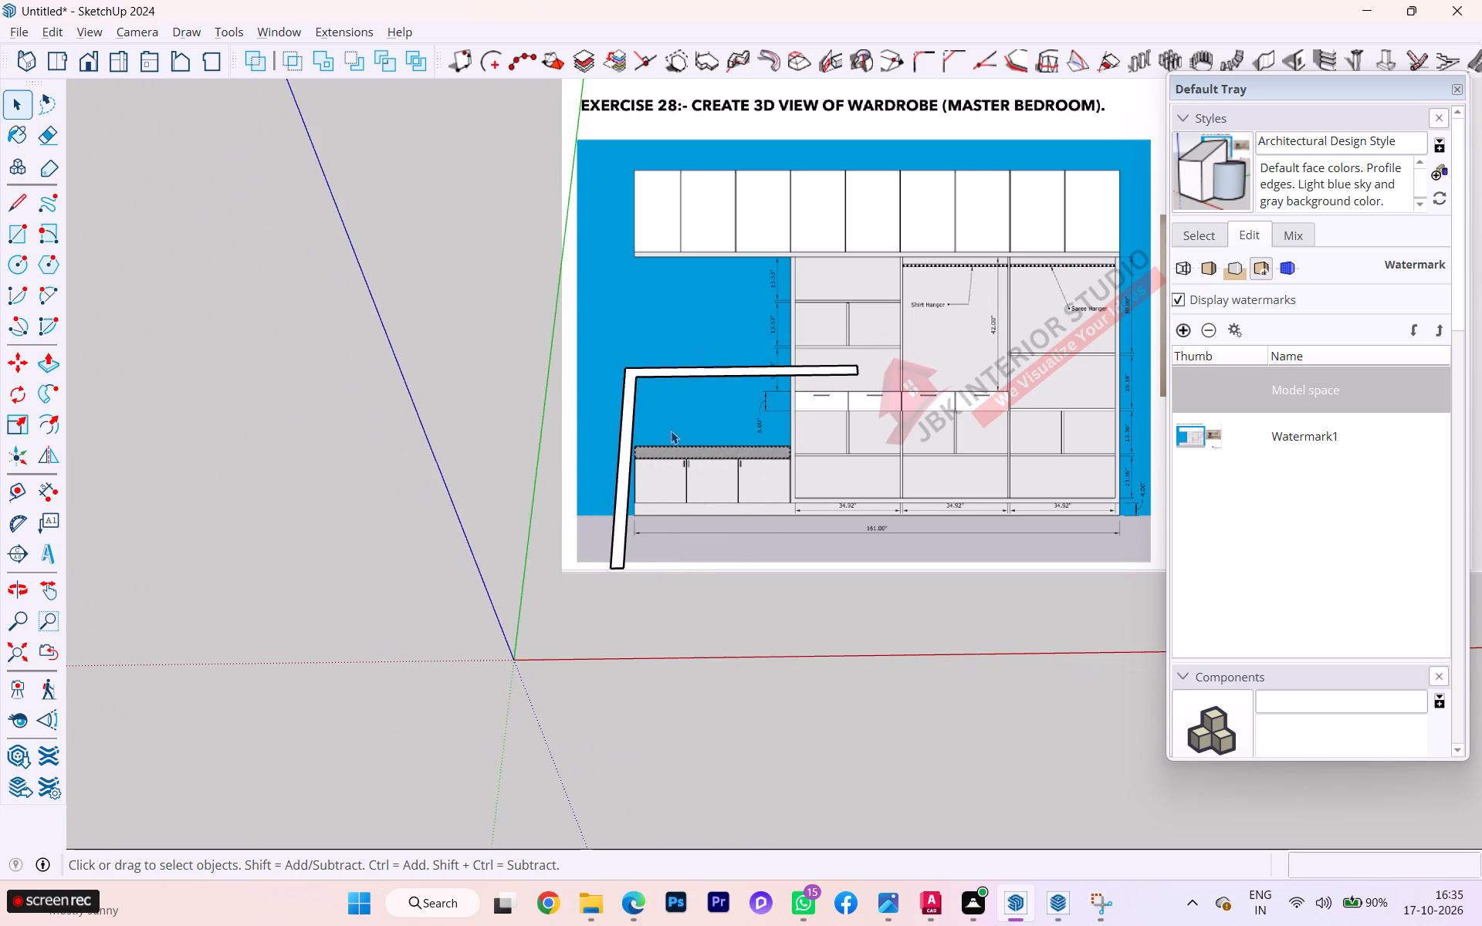
scroll(683, 443, "down", 1)
scroll(687, 446, "up", 4)
middle_click_drag(425, 520, 451, 335)
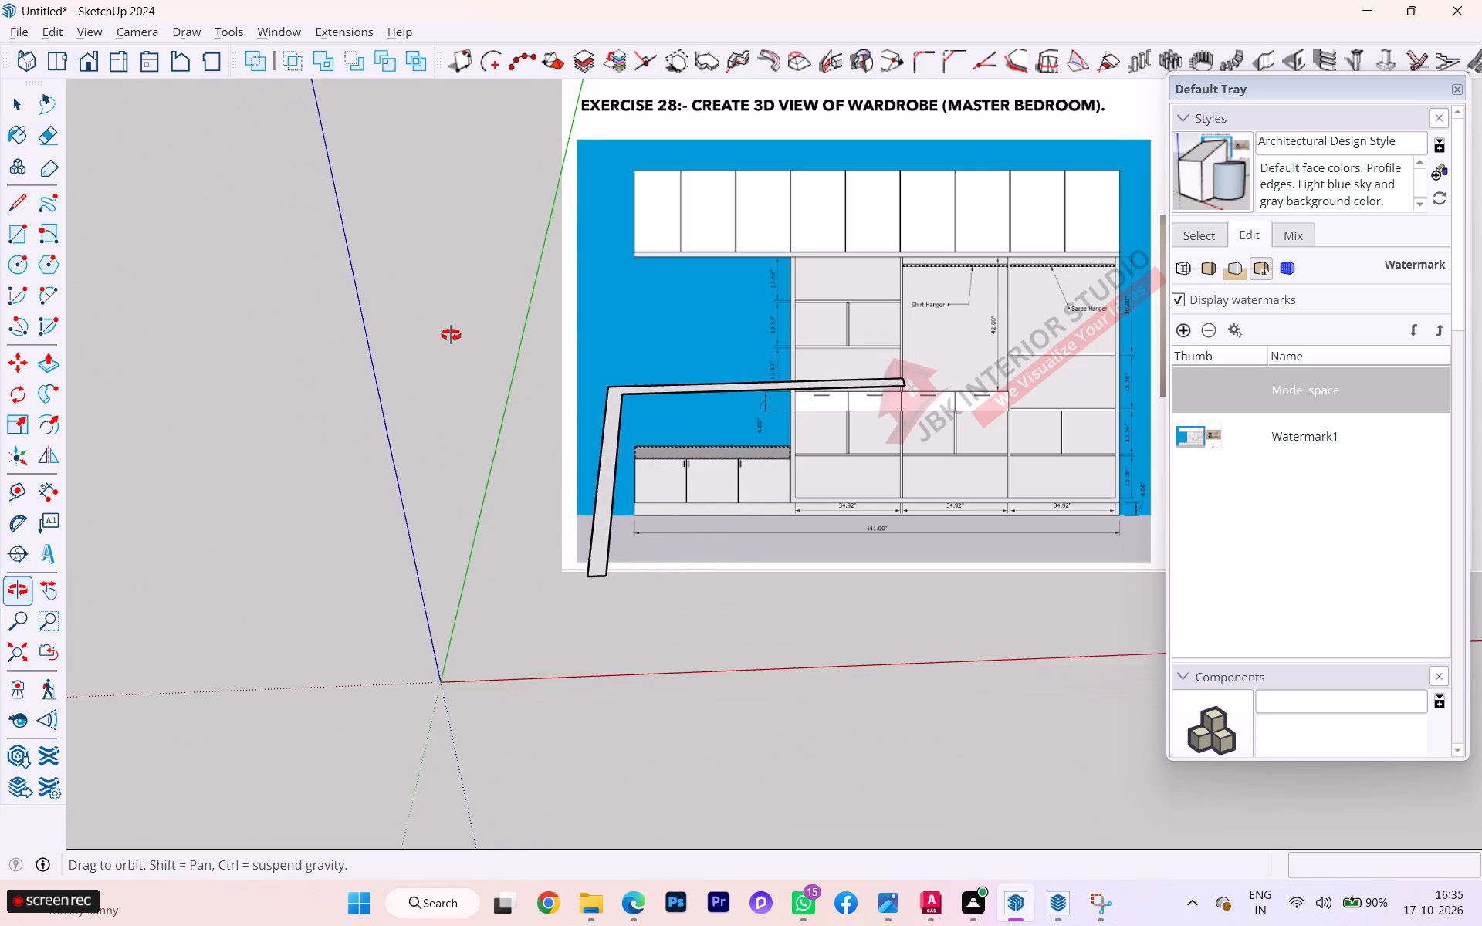
middle_click_drag(451, 335, 452, 330)
scroll(617, 373, "up", 3)
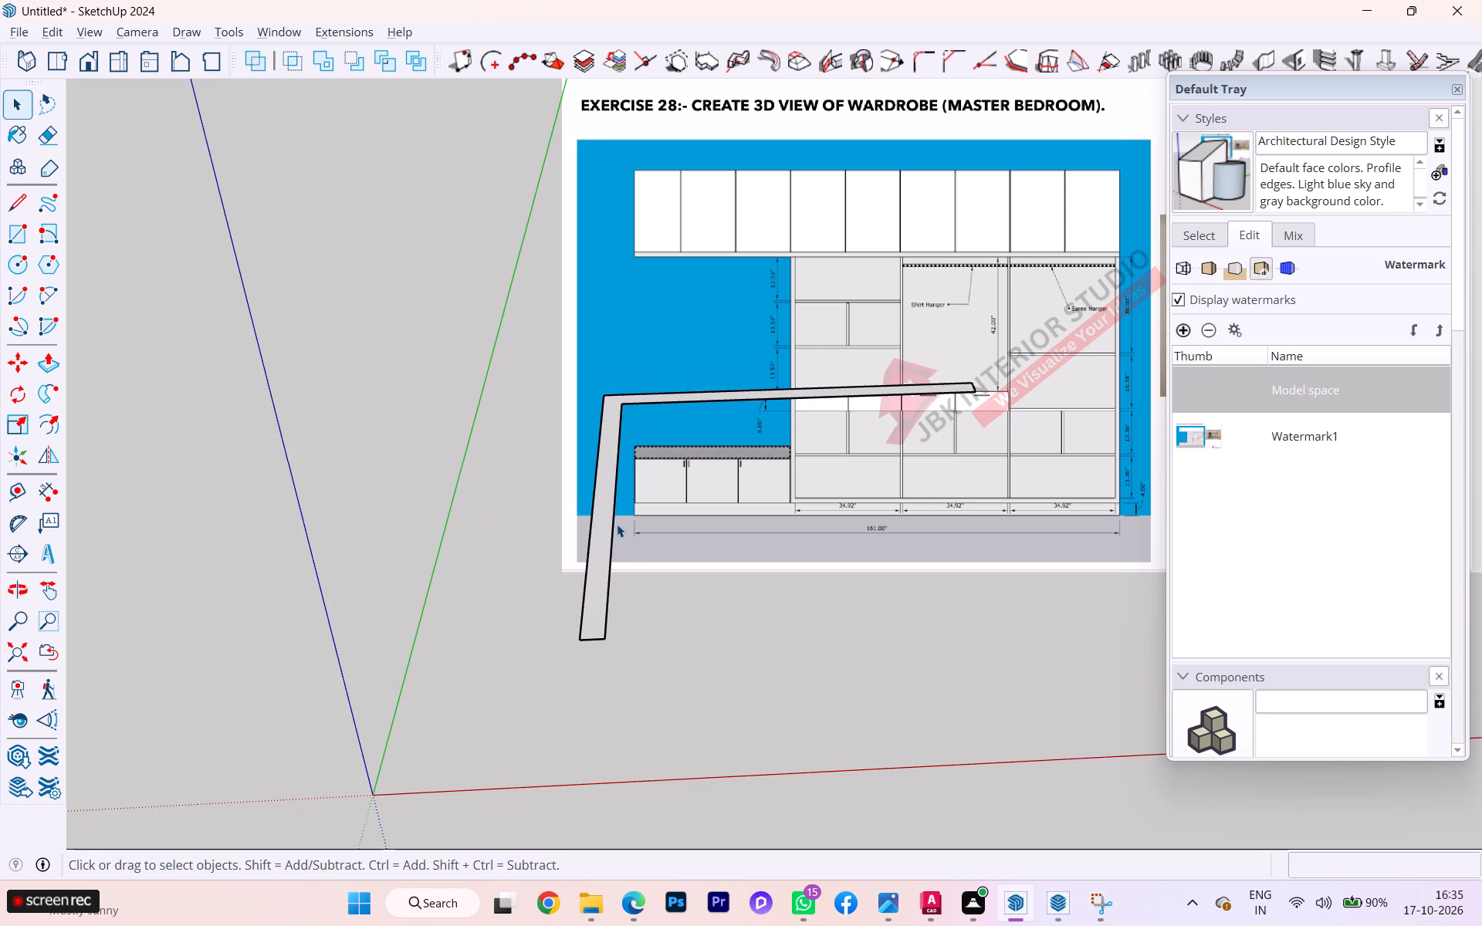
key("p")
left_click(610, 546)
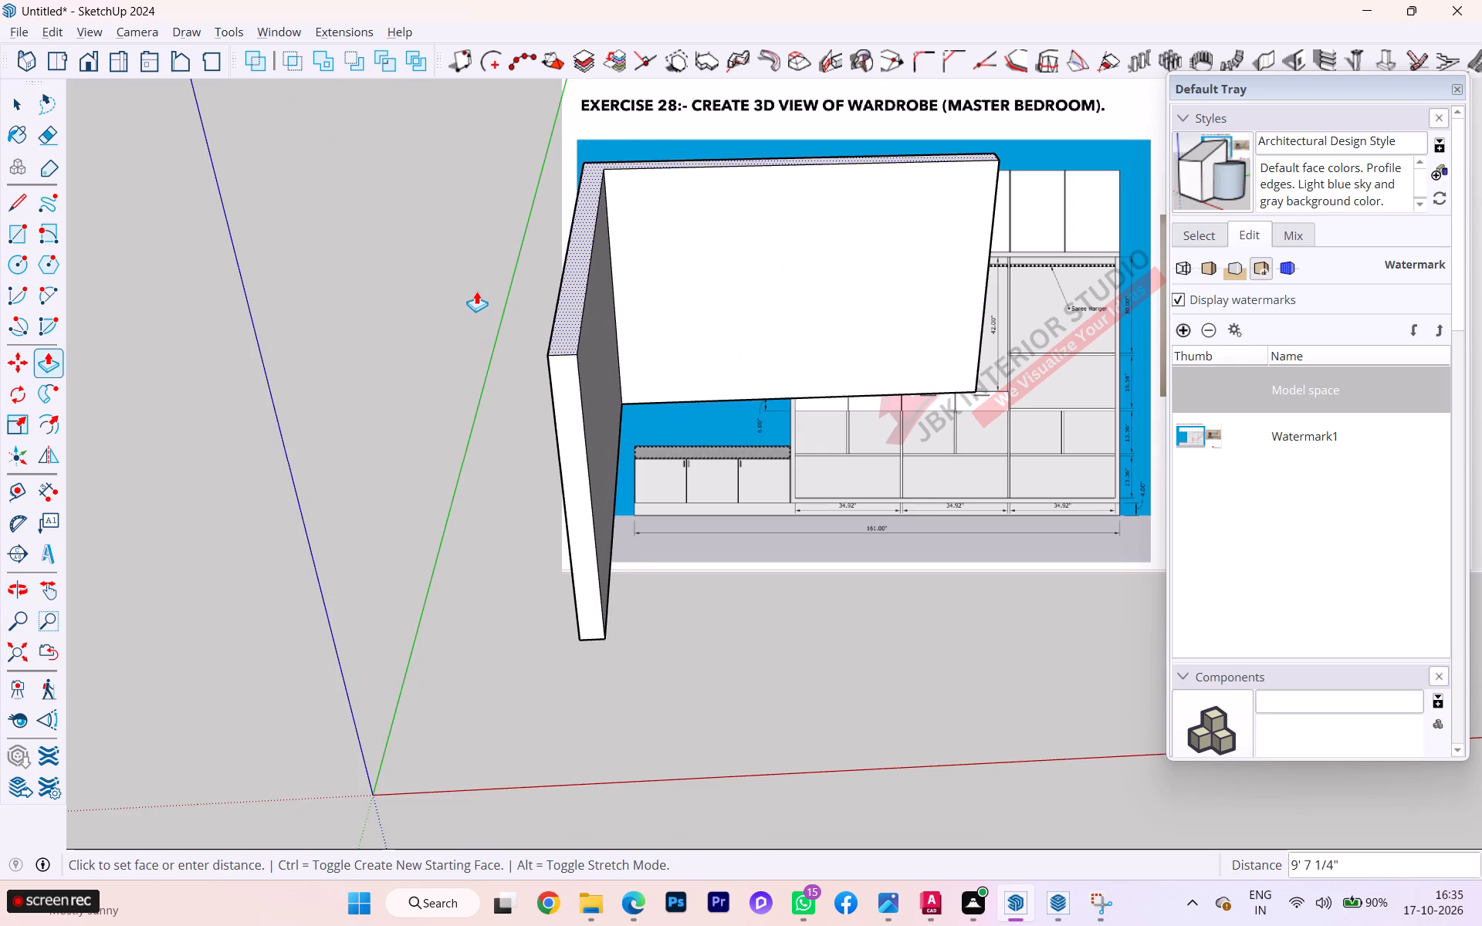
type("12")
key("apostrophe")
key("Return")
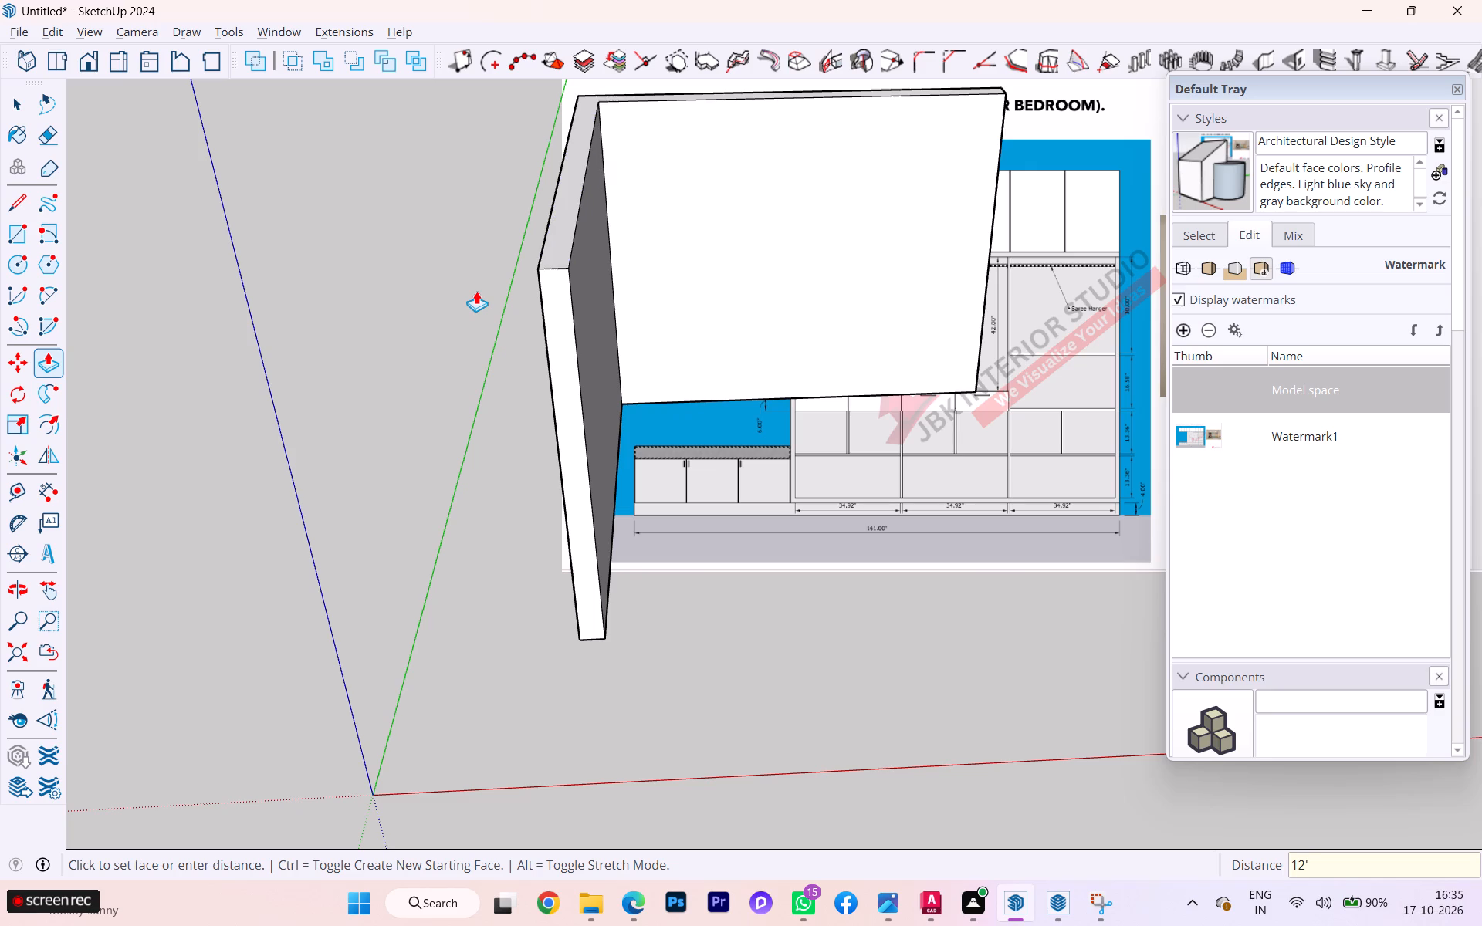
Examine the extruded L-shaped walls from several angles, including the inside corner and the base.
scroll(400, 596, "down", 3)
middle_click_drag(353, 585, 281, 272)
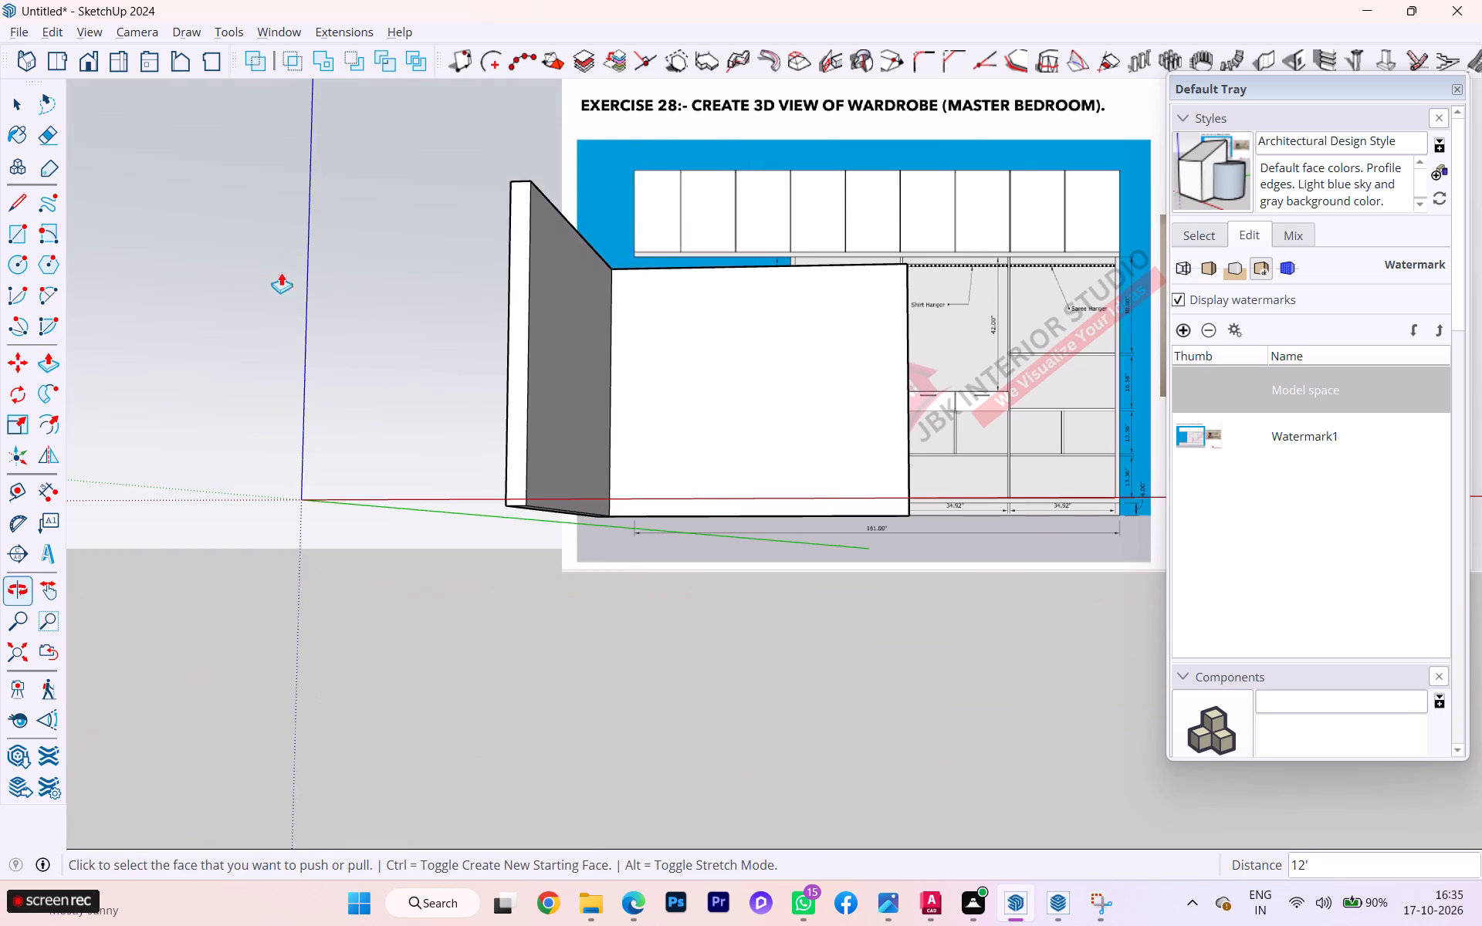
scroll(574, 475, "down", 1)
middle_click_drag(574, 477, 361, 701)
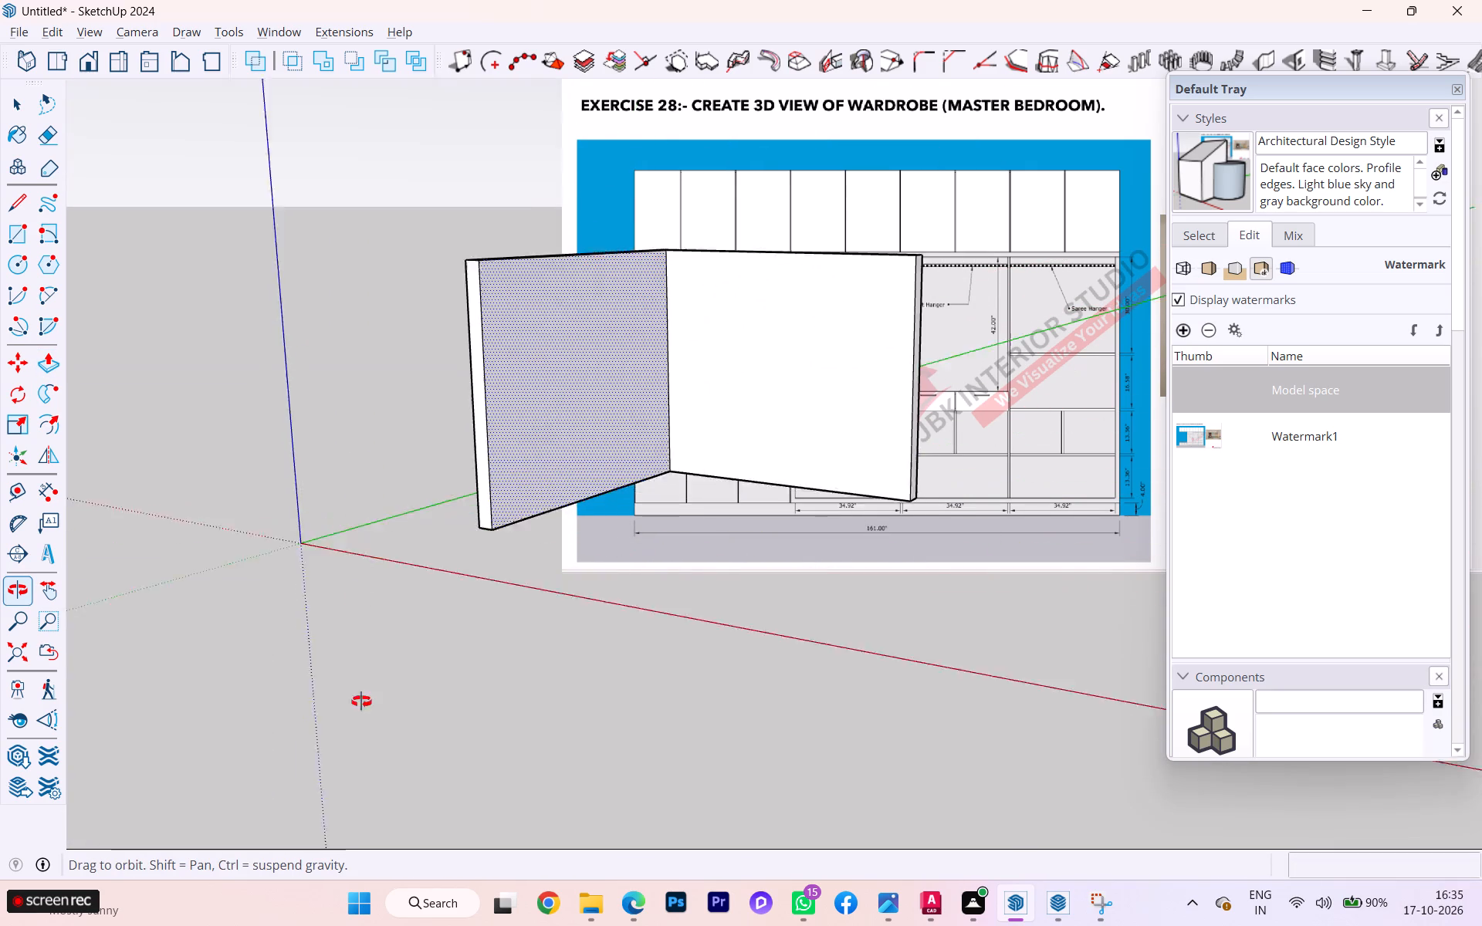
middle_click_drag(361, 701, 374, 896)
middle_click_drag(394, 698, 203, 478)
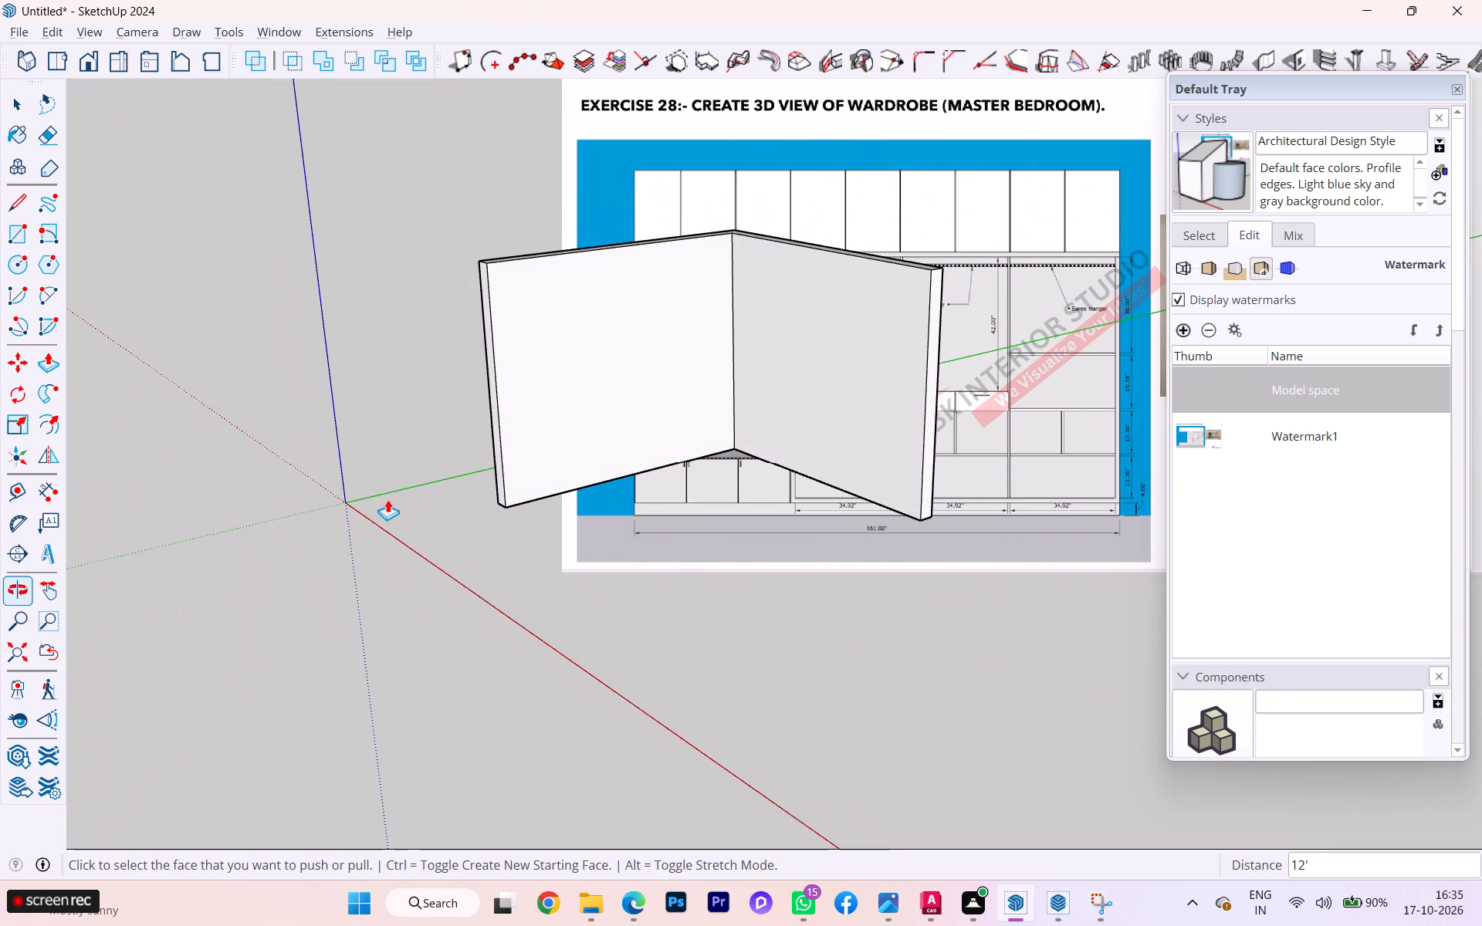
key("space")
scroll(495, 503, "up", 3)
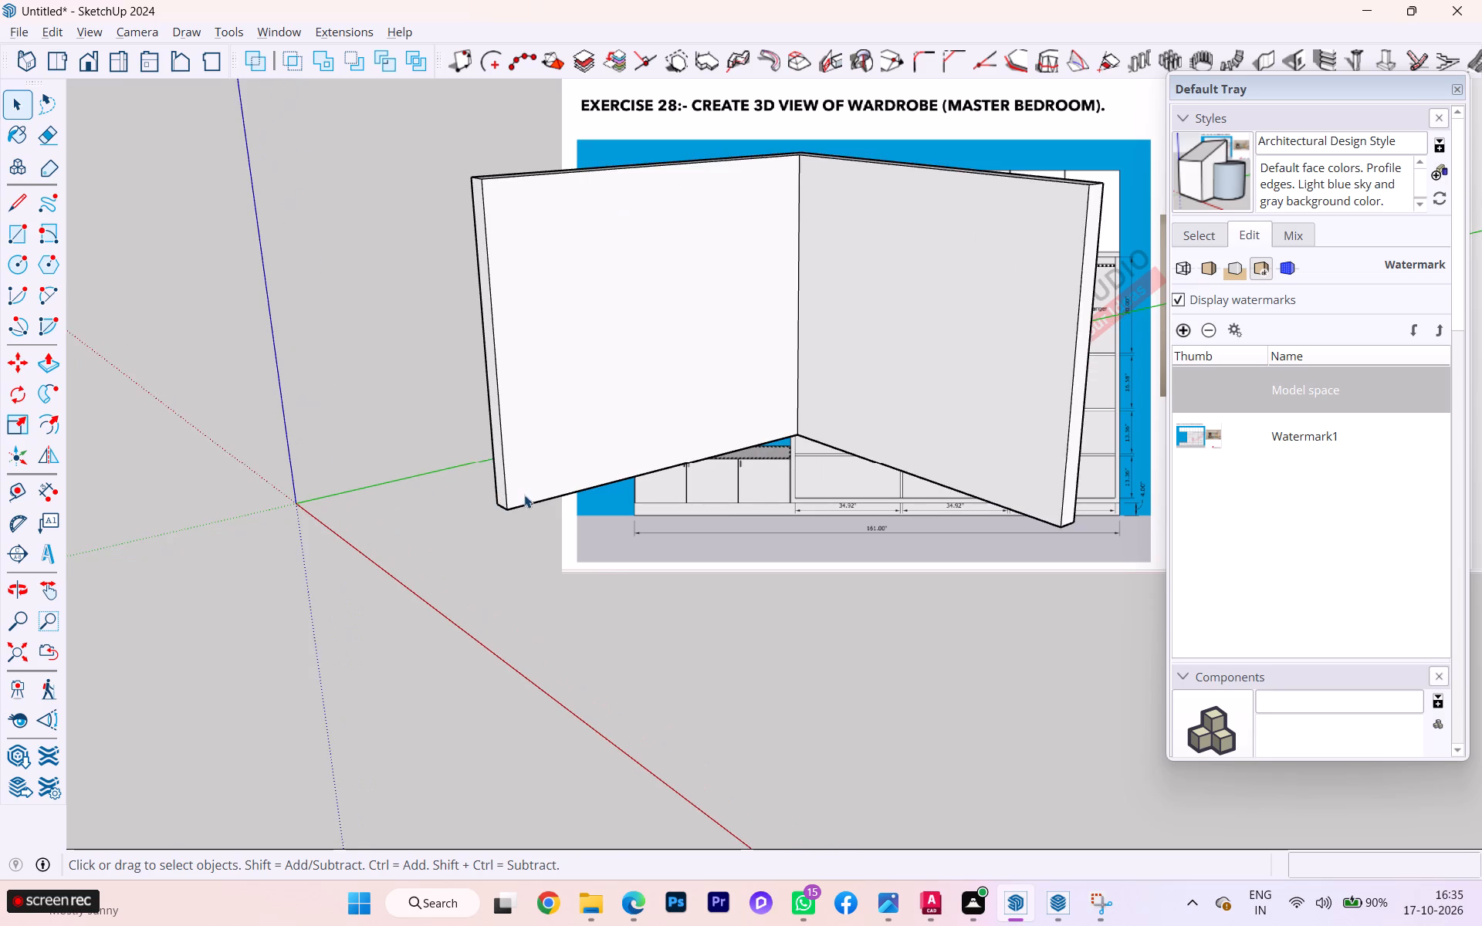
scroll(516, 509, "down", 2)
middle_click_drag(486, 547, 482, 534)
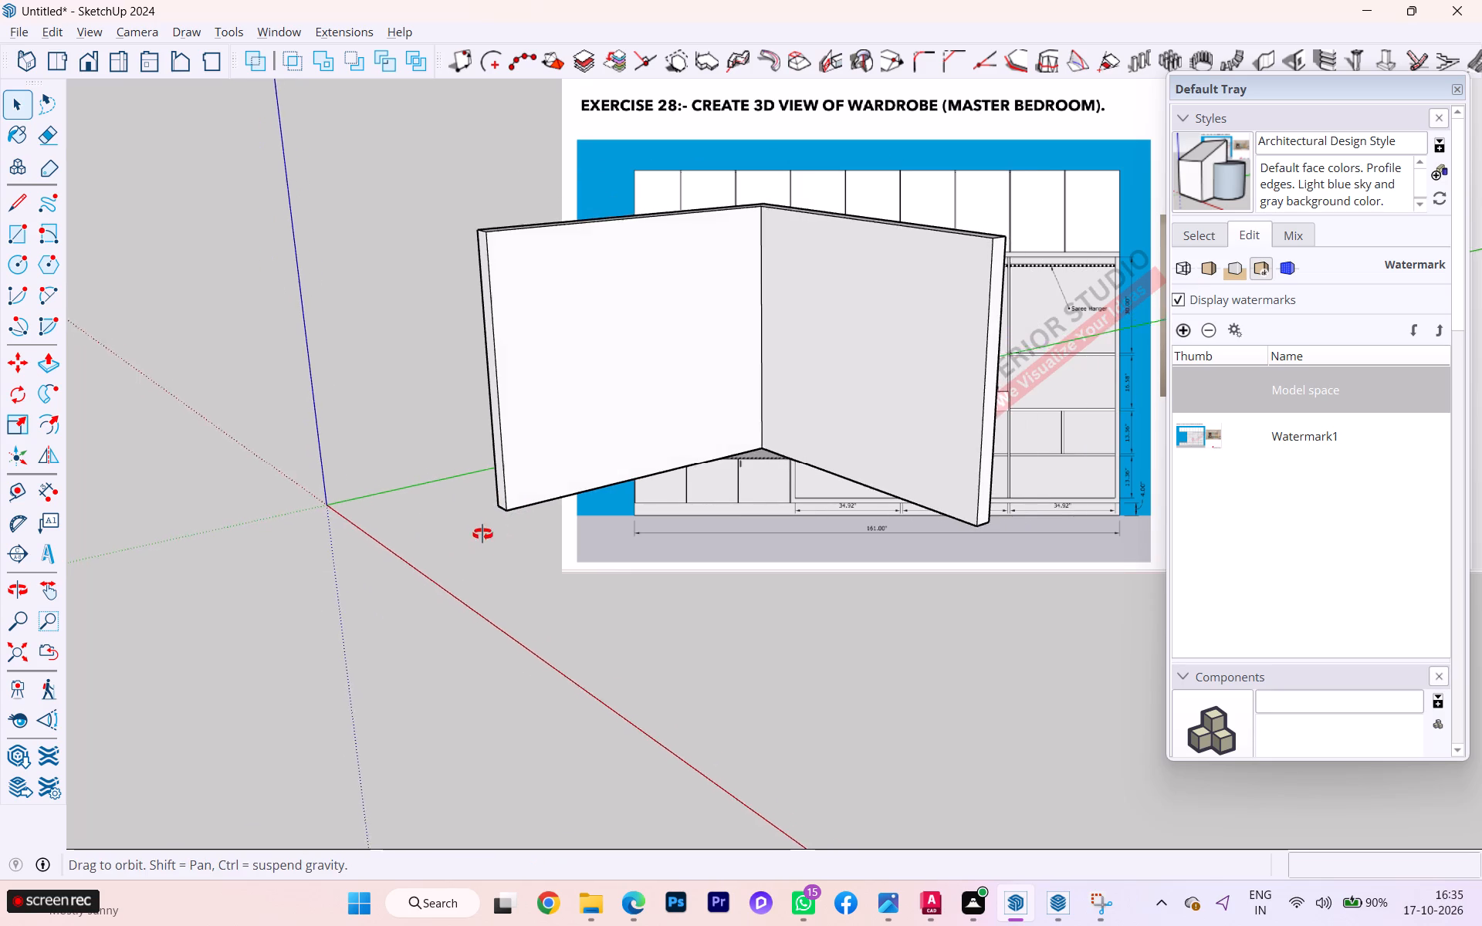
middle_click_drag(482, 534, 485, 500)
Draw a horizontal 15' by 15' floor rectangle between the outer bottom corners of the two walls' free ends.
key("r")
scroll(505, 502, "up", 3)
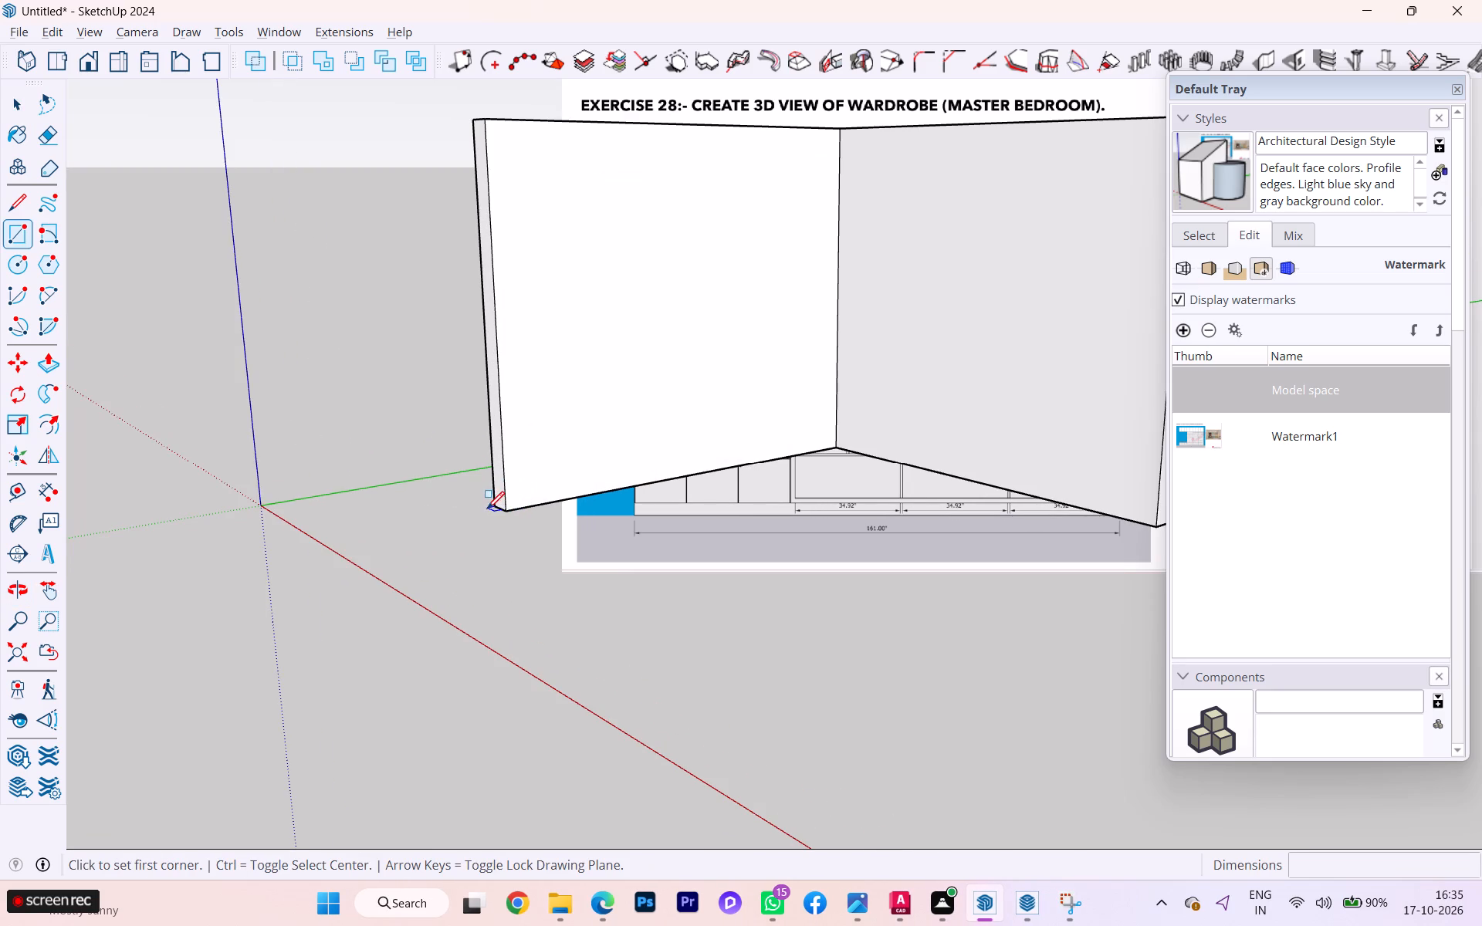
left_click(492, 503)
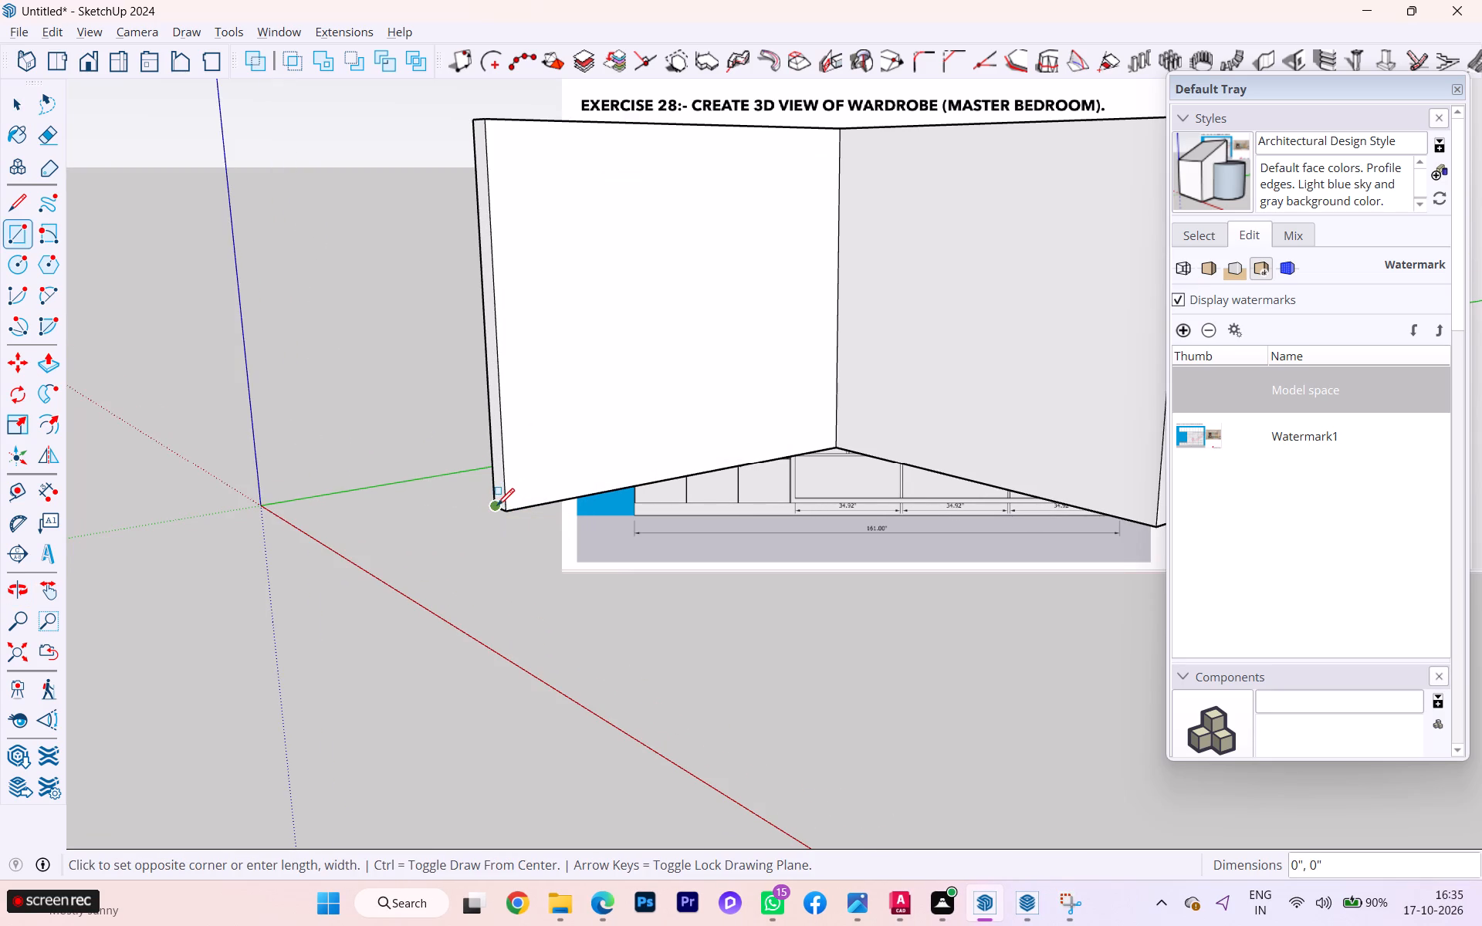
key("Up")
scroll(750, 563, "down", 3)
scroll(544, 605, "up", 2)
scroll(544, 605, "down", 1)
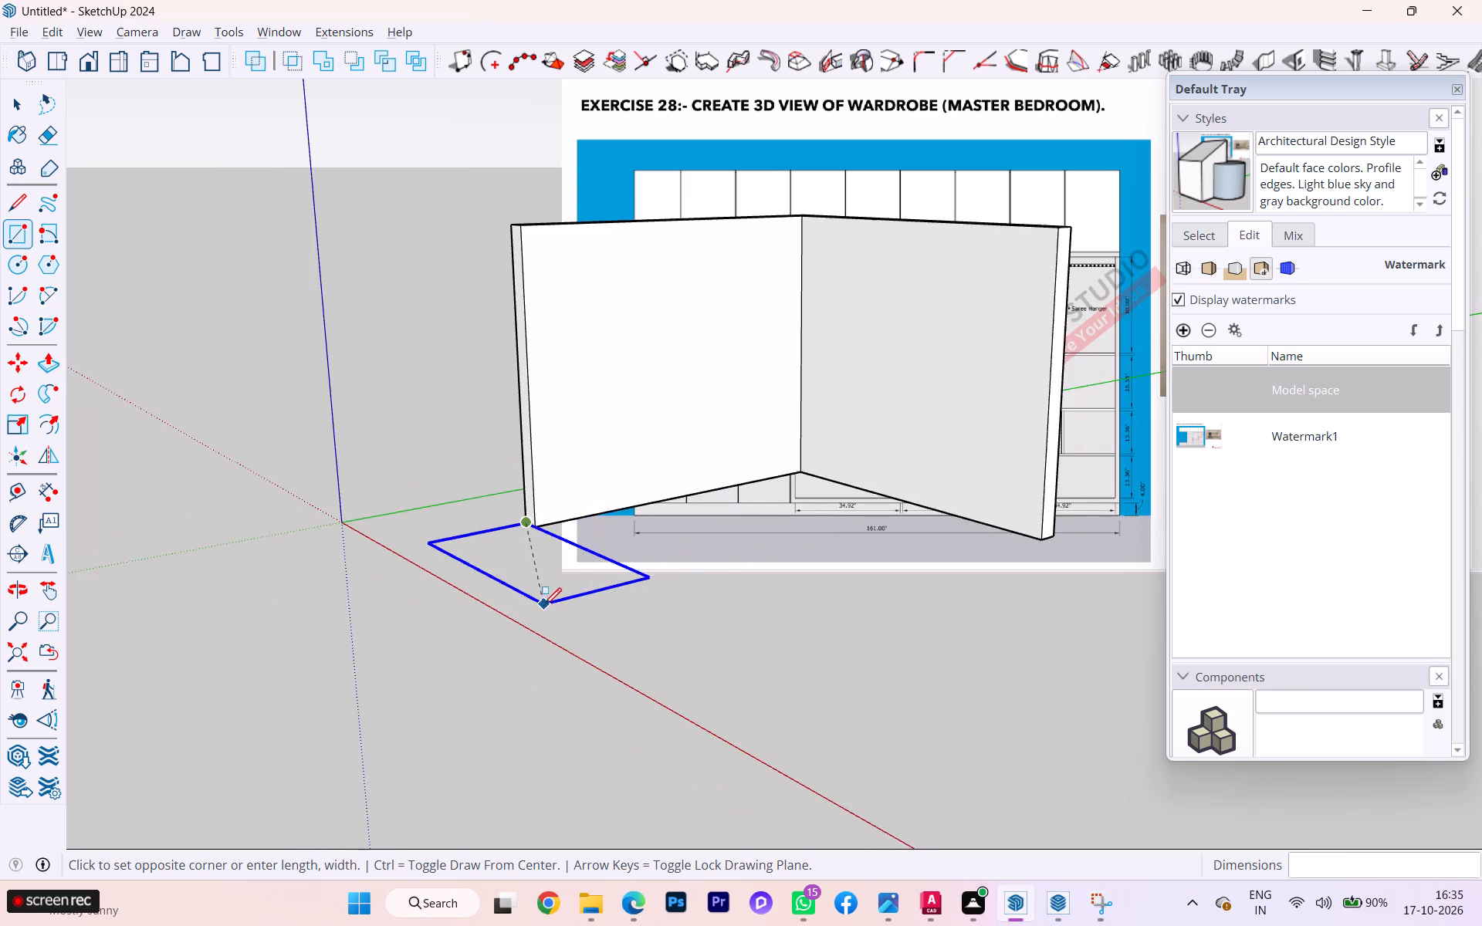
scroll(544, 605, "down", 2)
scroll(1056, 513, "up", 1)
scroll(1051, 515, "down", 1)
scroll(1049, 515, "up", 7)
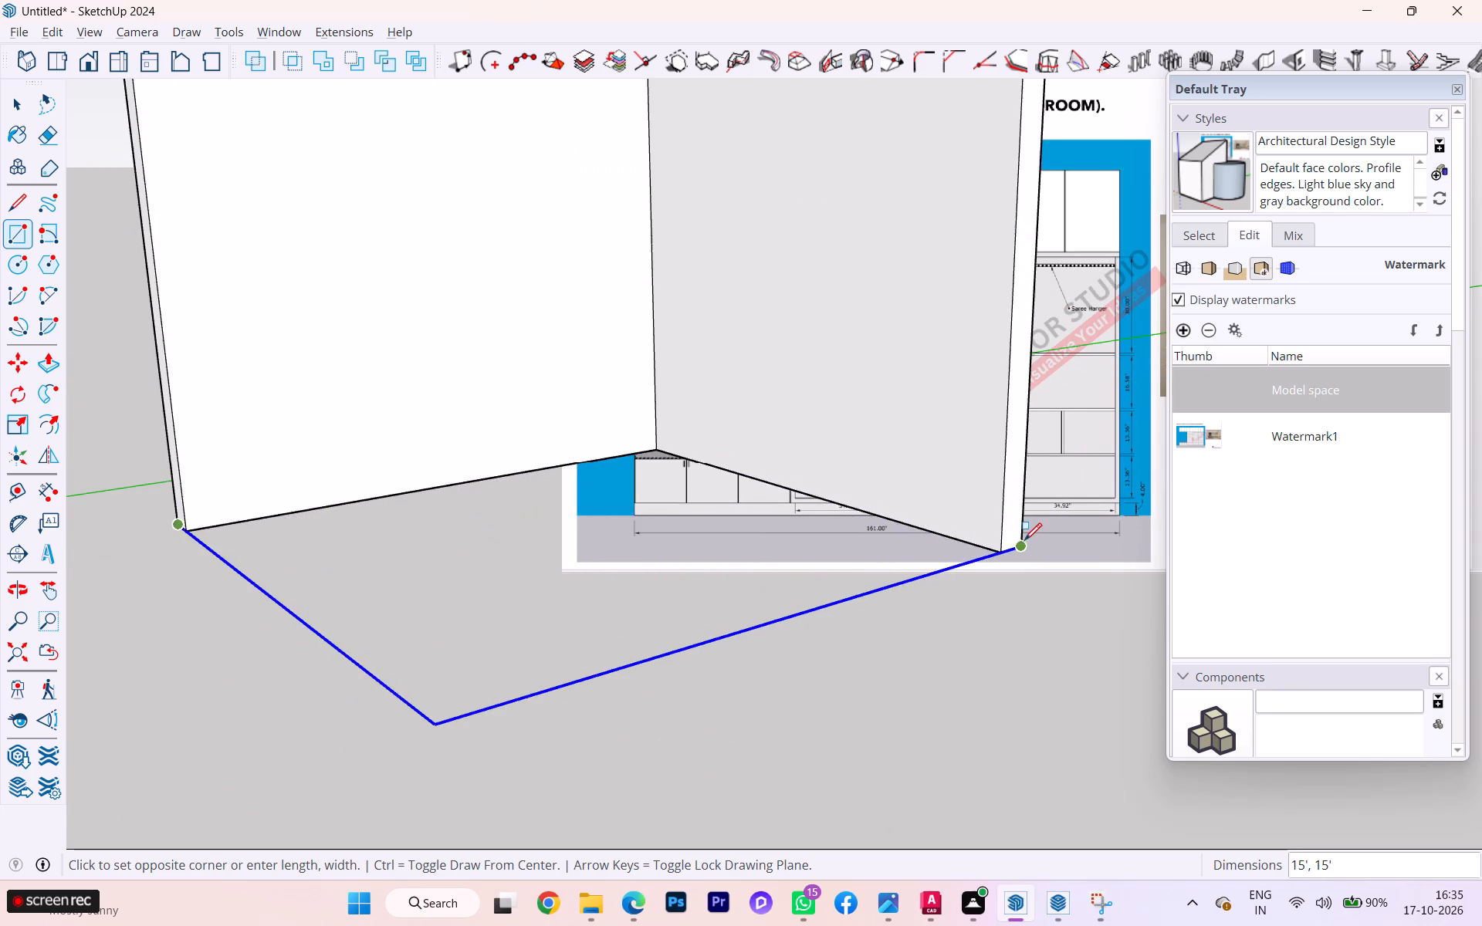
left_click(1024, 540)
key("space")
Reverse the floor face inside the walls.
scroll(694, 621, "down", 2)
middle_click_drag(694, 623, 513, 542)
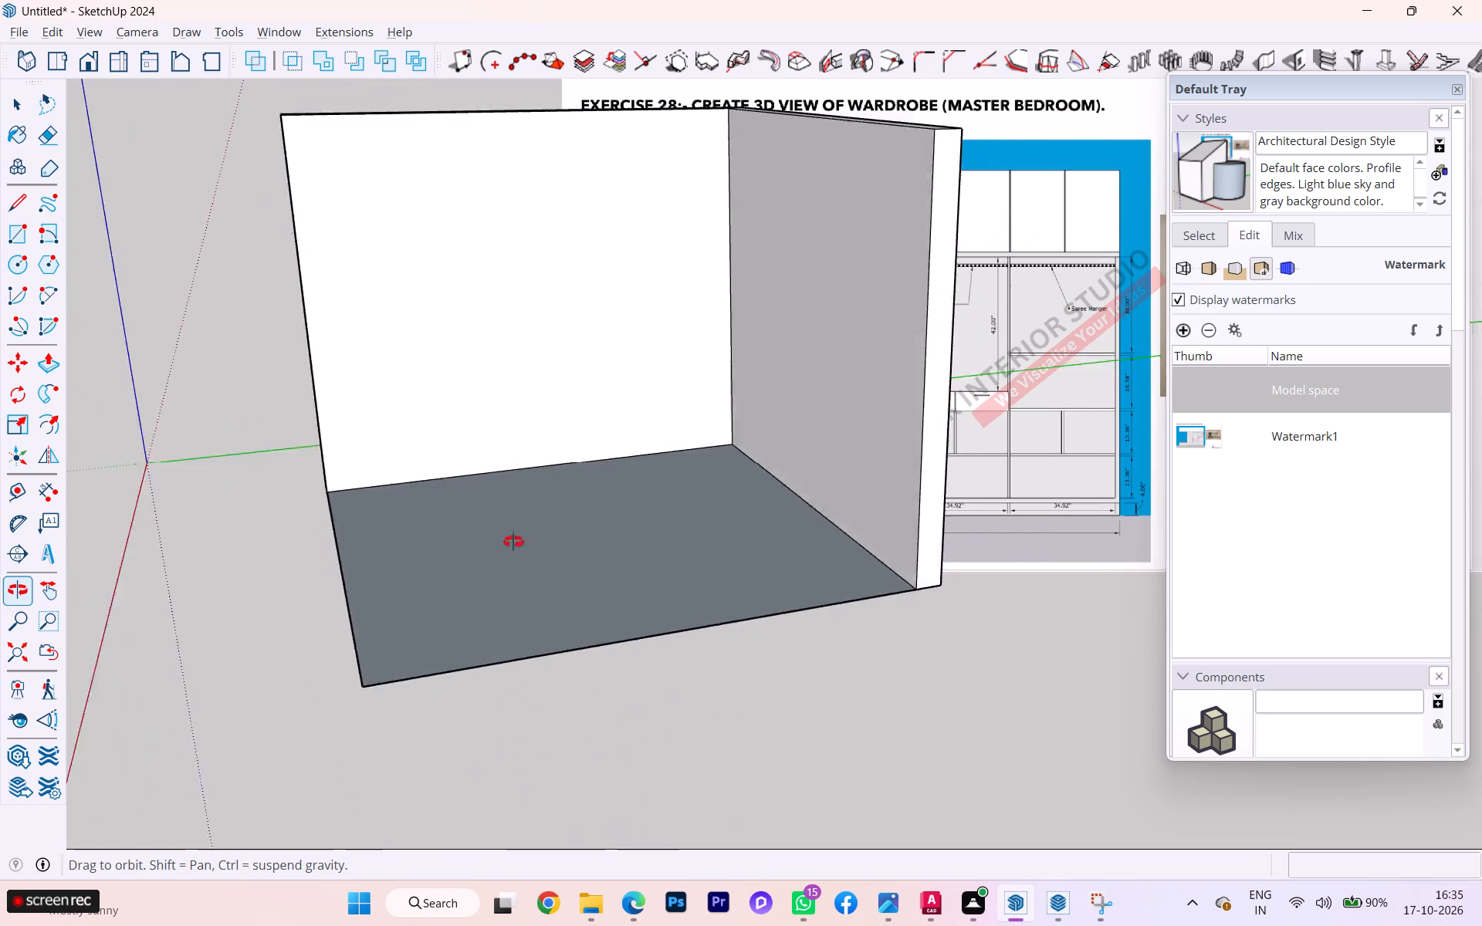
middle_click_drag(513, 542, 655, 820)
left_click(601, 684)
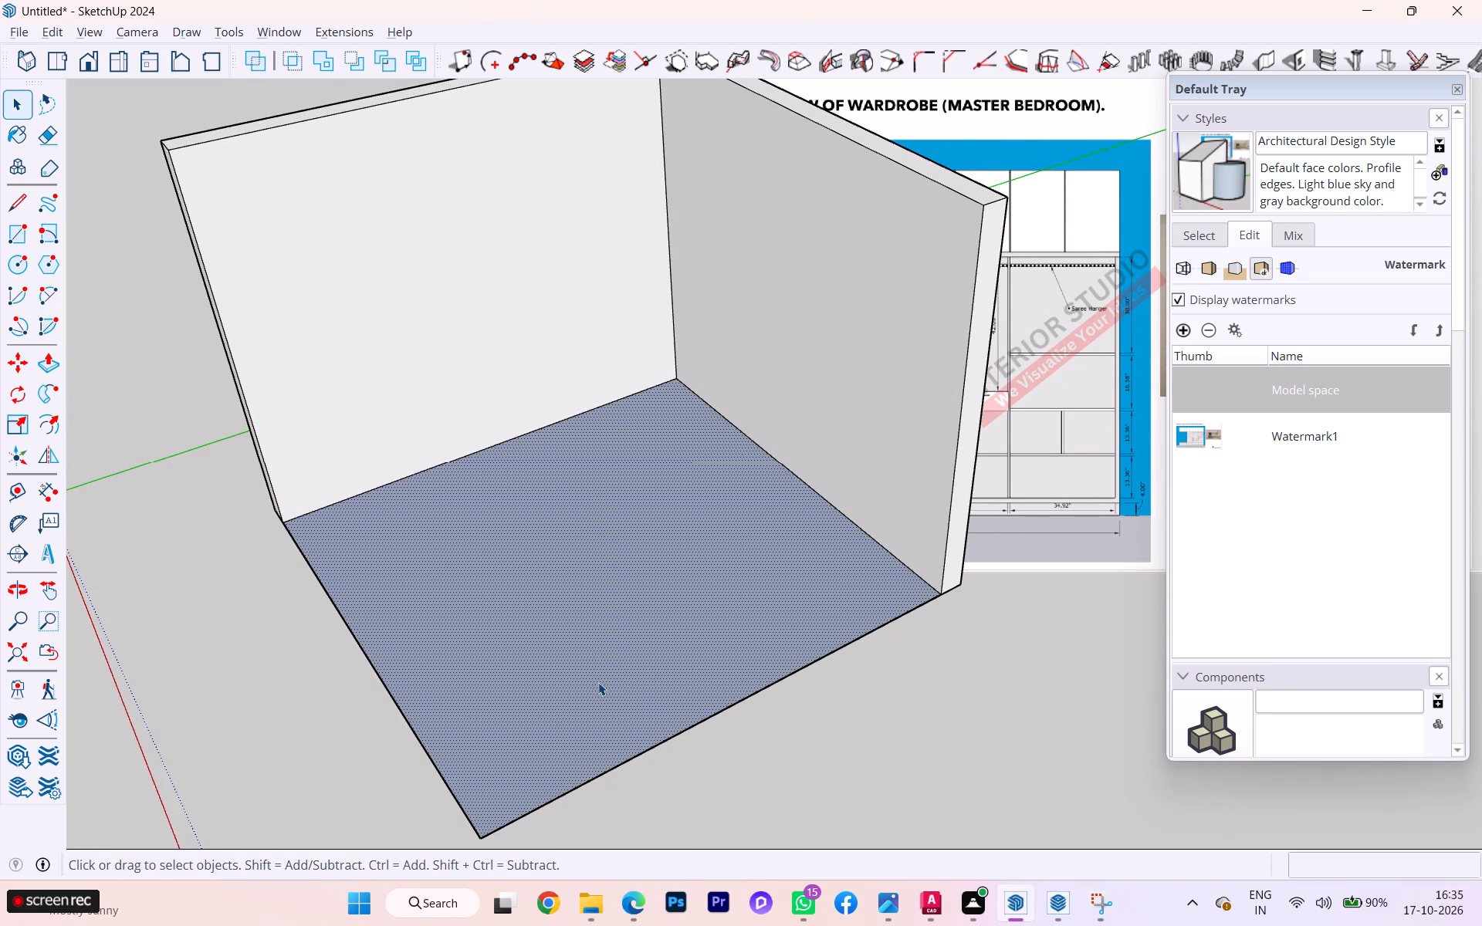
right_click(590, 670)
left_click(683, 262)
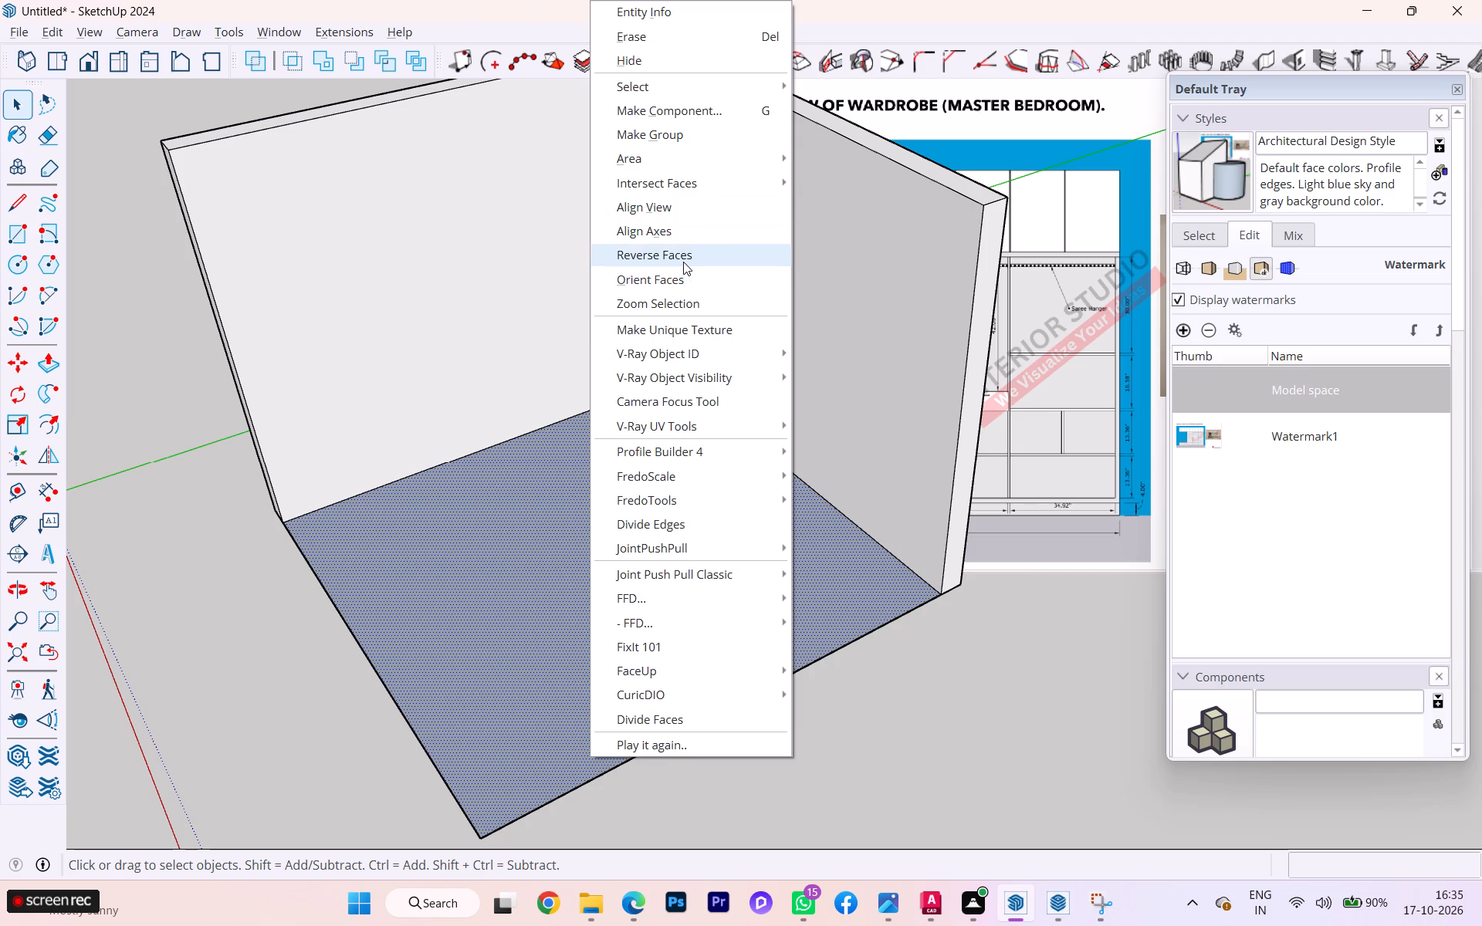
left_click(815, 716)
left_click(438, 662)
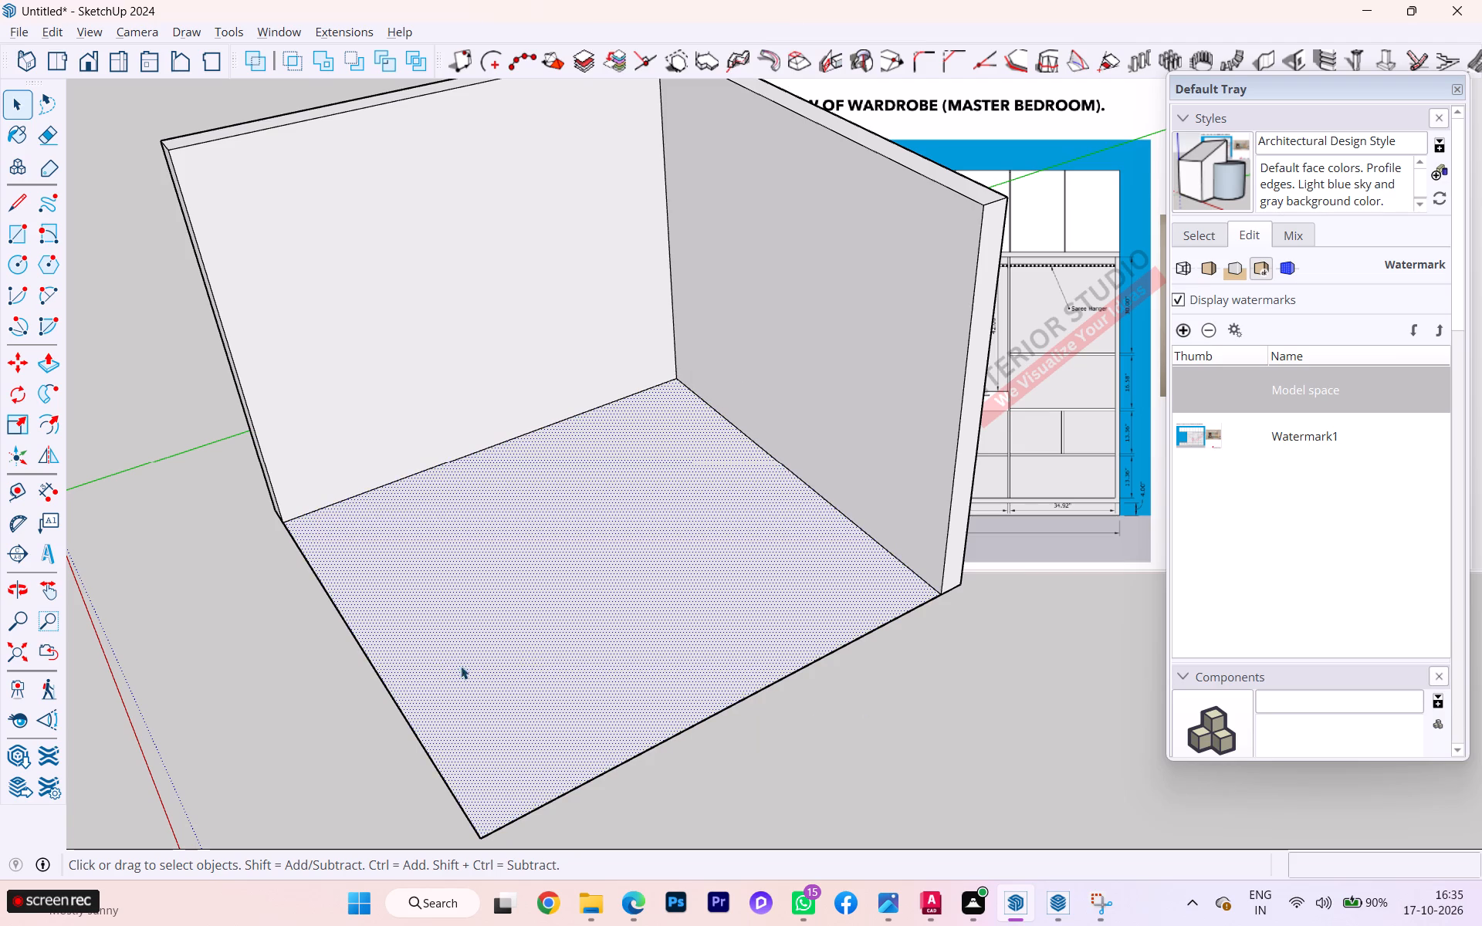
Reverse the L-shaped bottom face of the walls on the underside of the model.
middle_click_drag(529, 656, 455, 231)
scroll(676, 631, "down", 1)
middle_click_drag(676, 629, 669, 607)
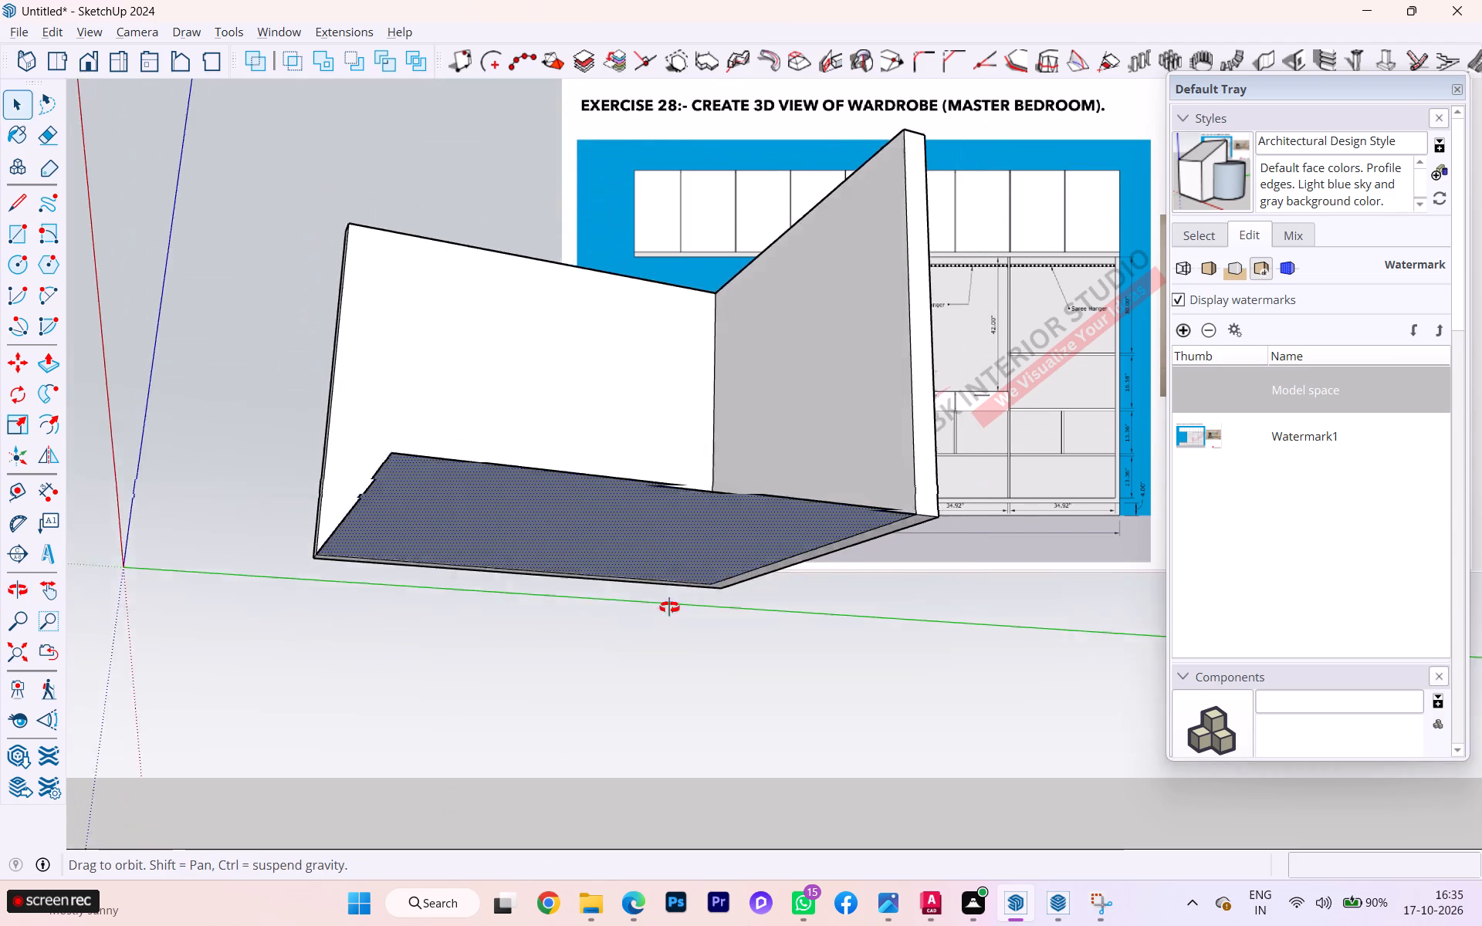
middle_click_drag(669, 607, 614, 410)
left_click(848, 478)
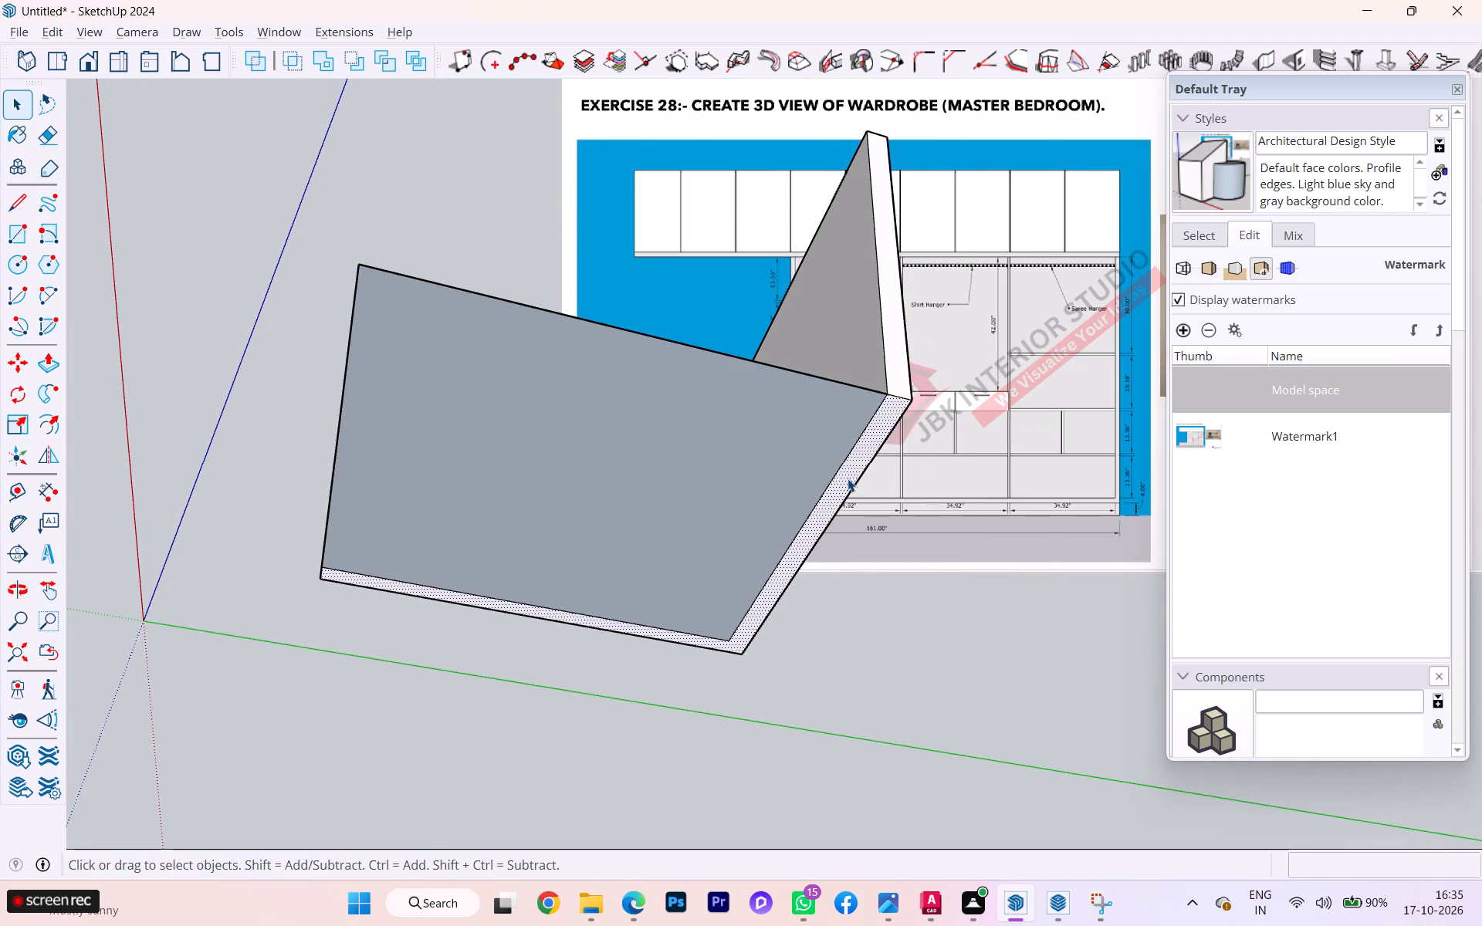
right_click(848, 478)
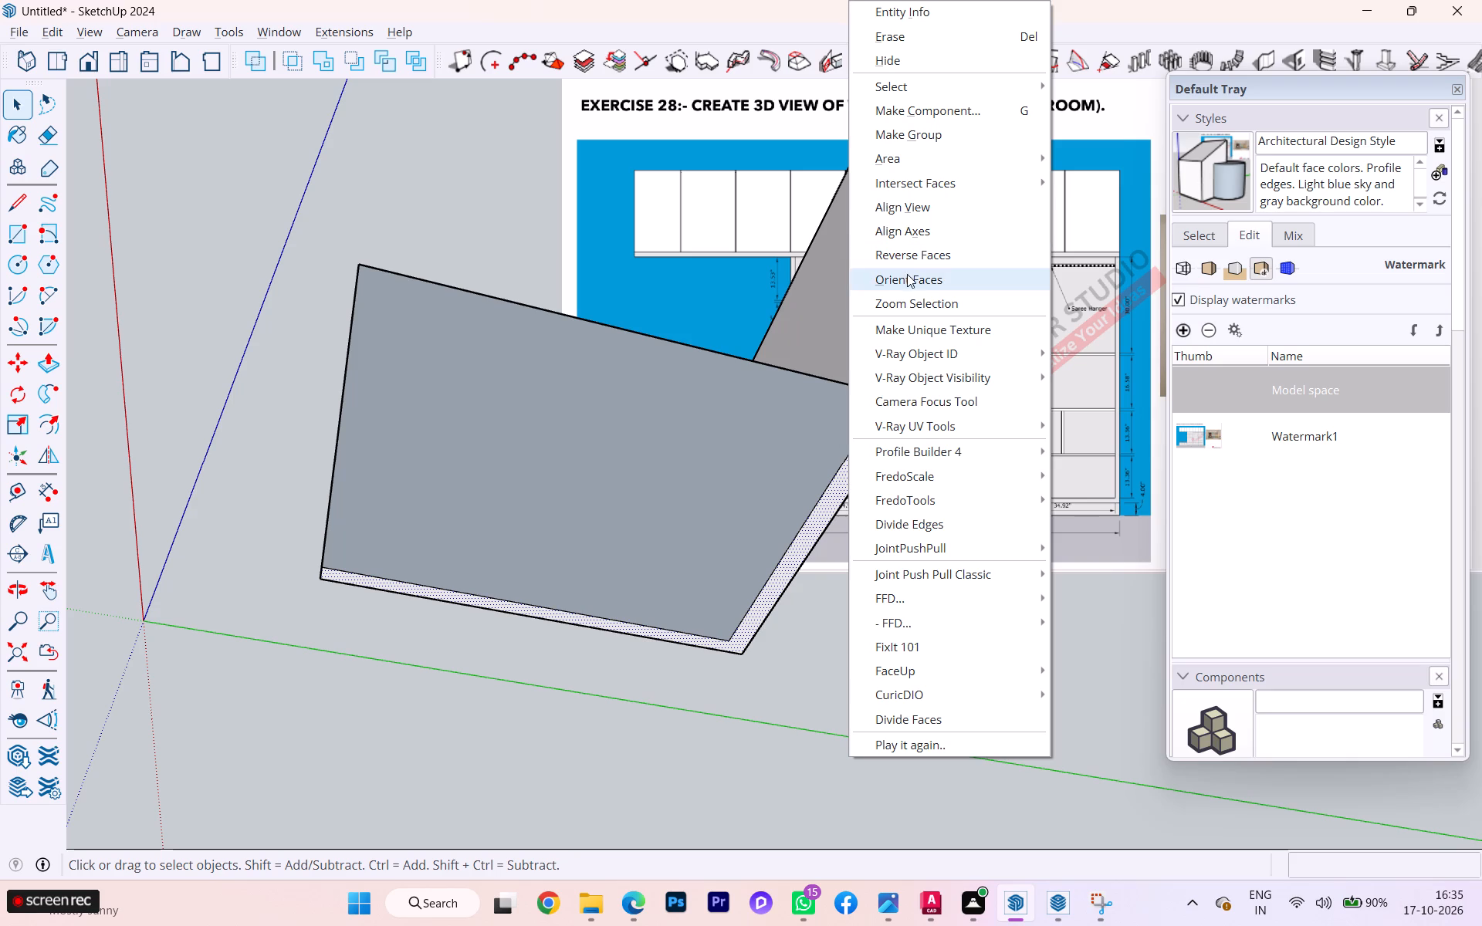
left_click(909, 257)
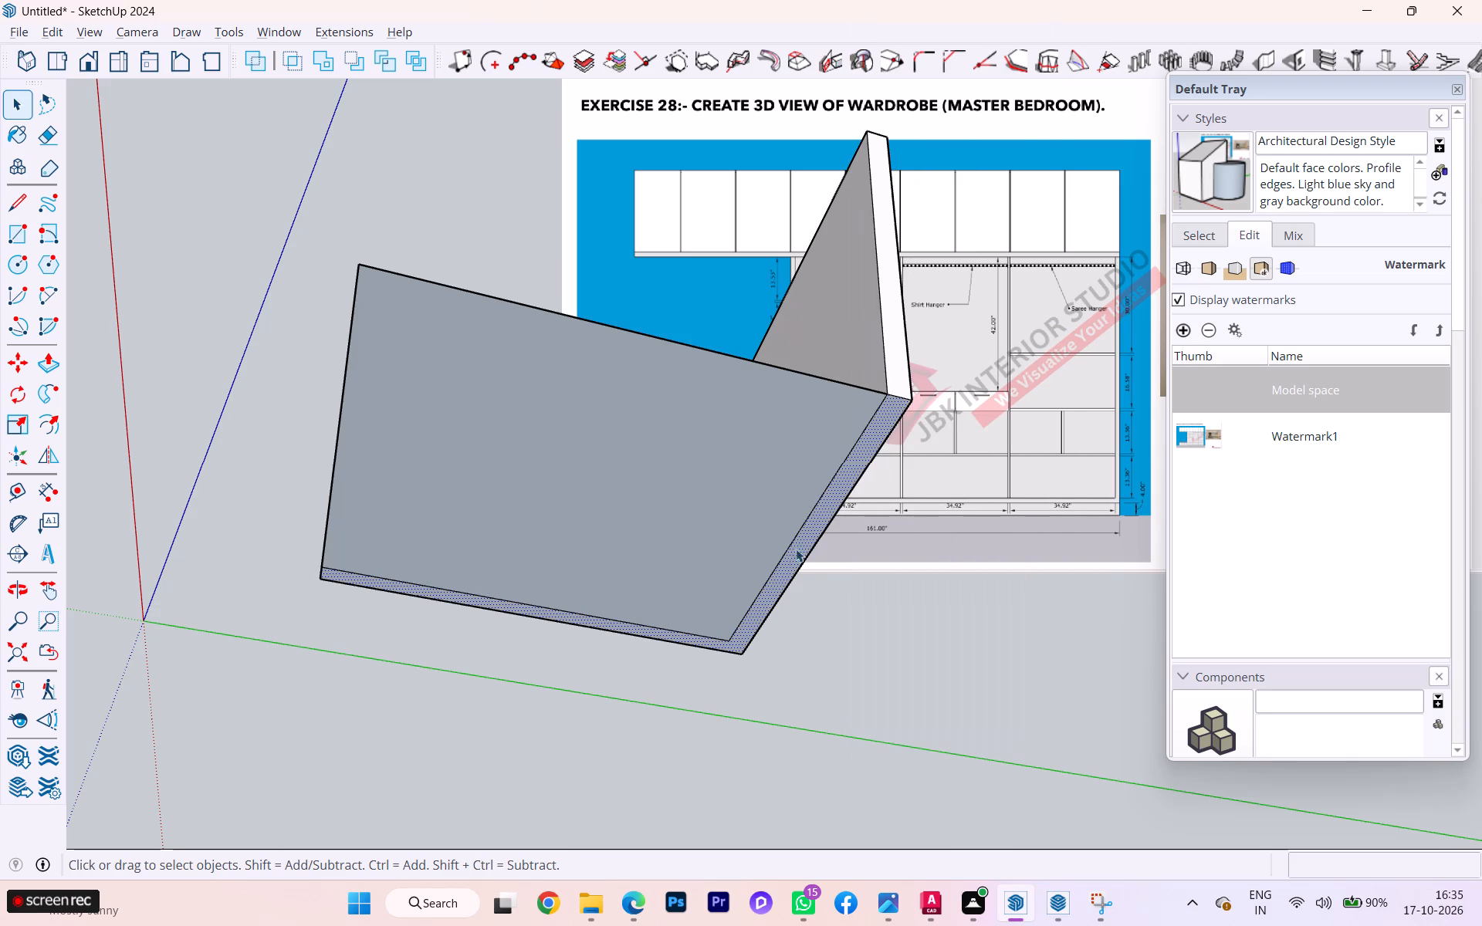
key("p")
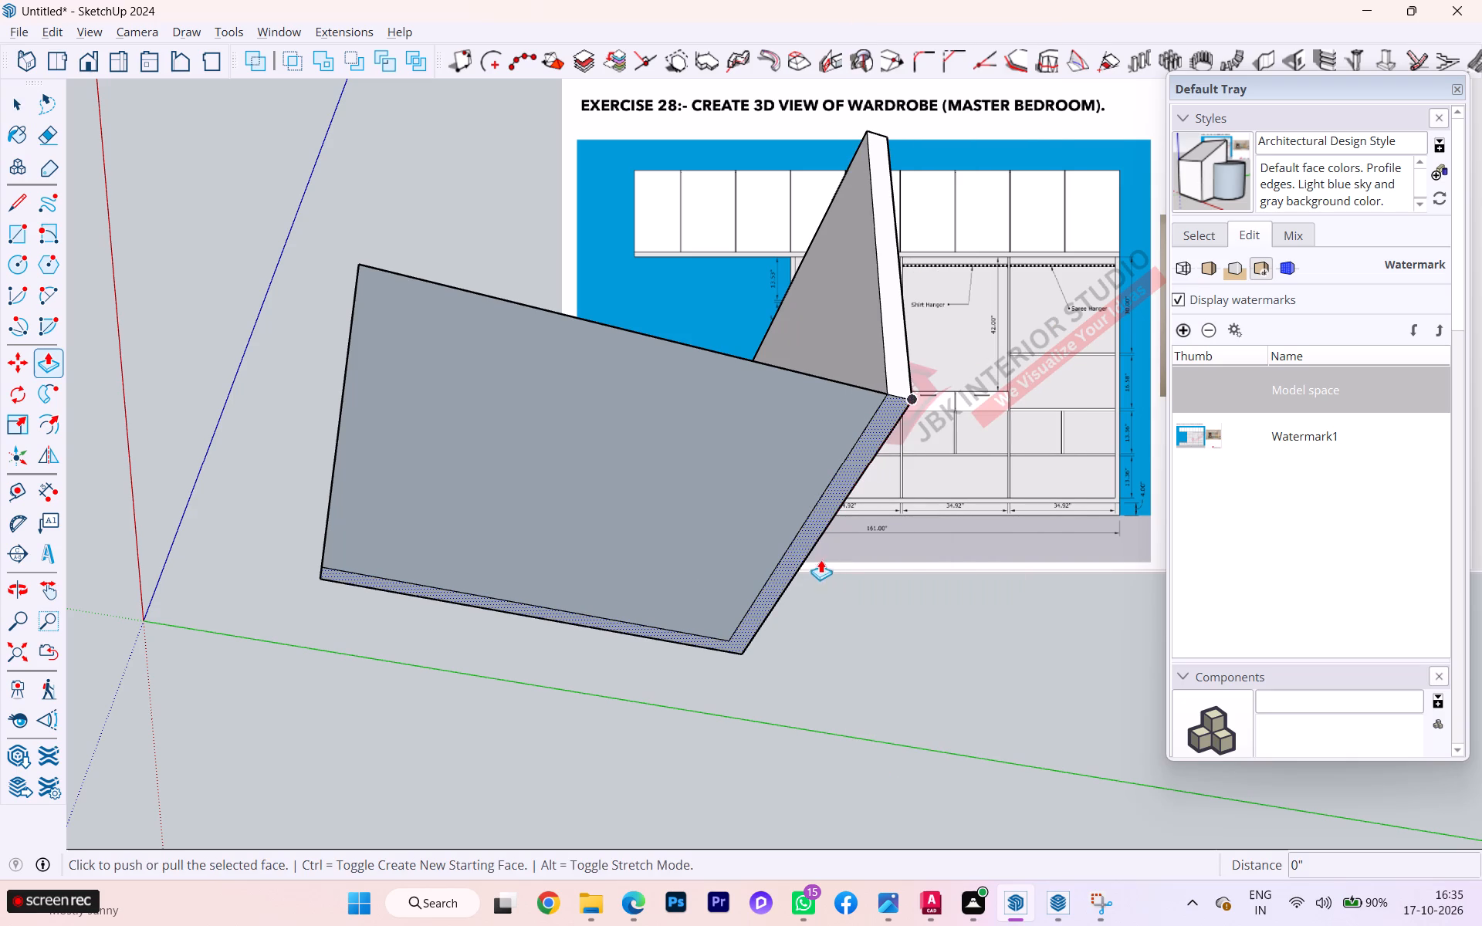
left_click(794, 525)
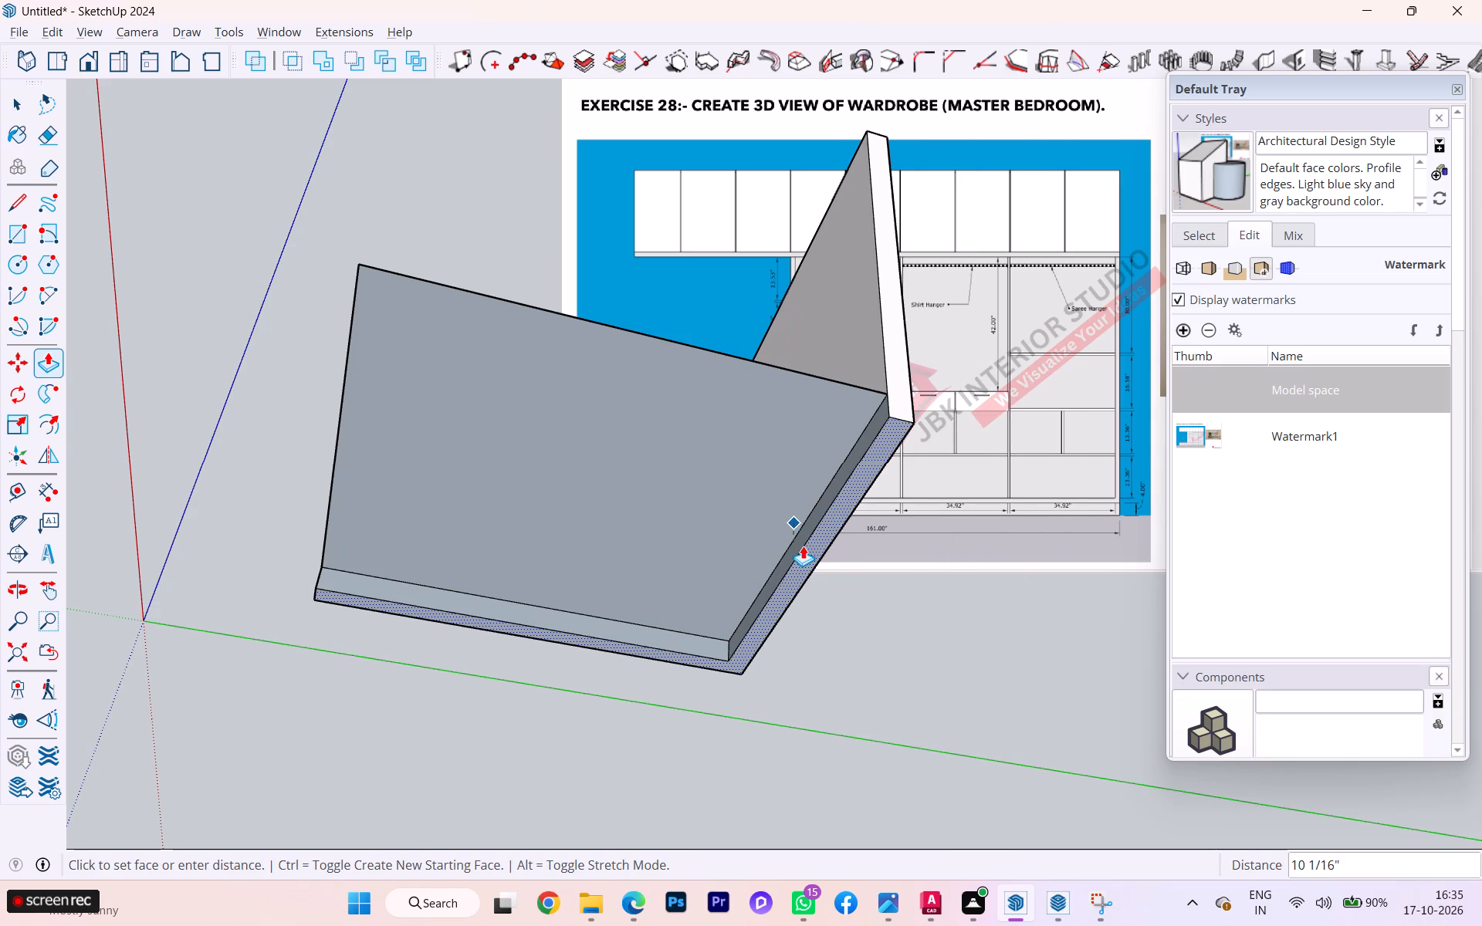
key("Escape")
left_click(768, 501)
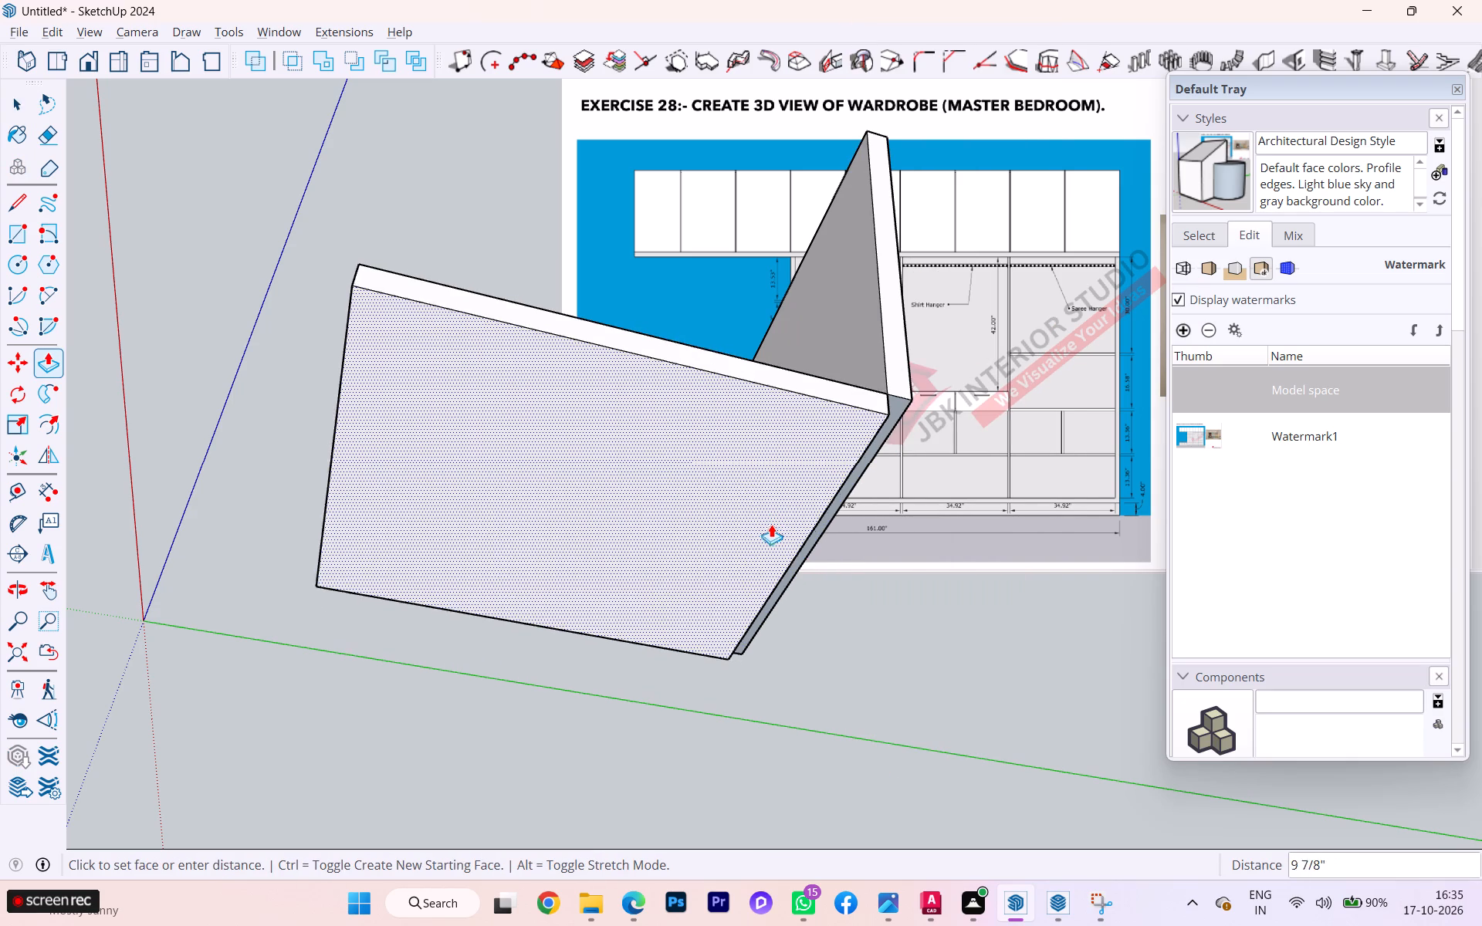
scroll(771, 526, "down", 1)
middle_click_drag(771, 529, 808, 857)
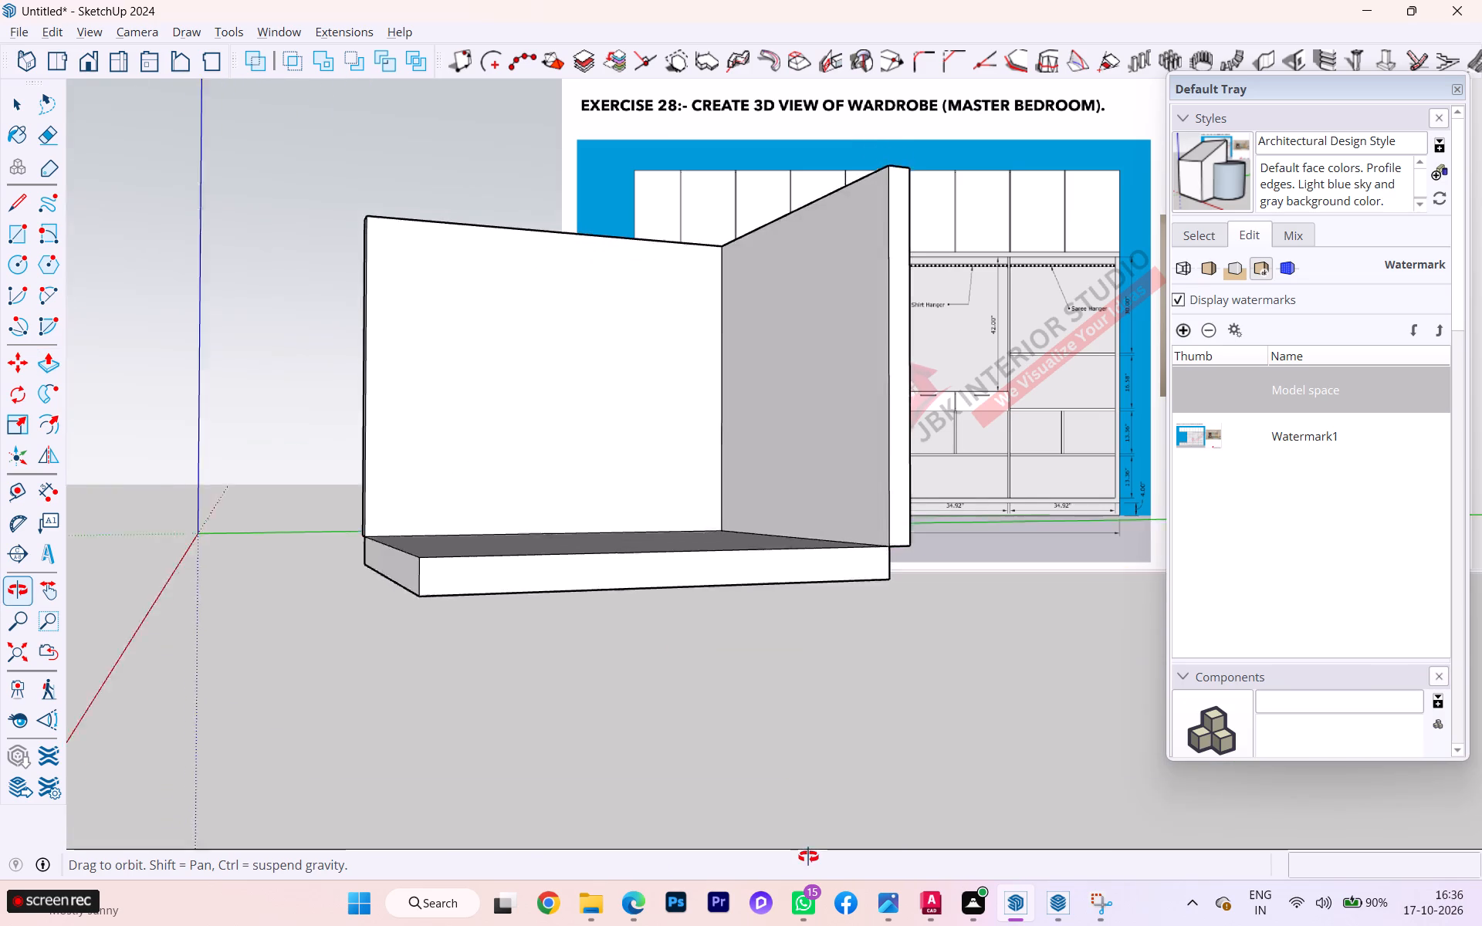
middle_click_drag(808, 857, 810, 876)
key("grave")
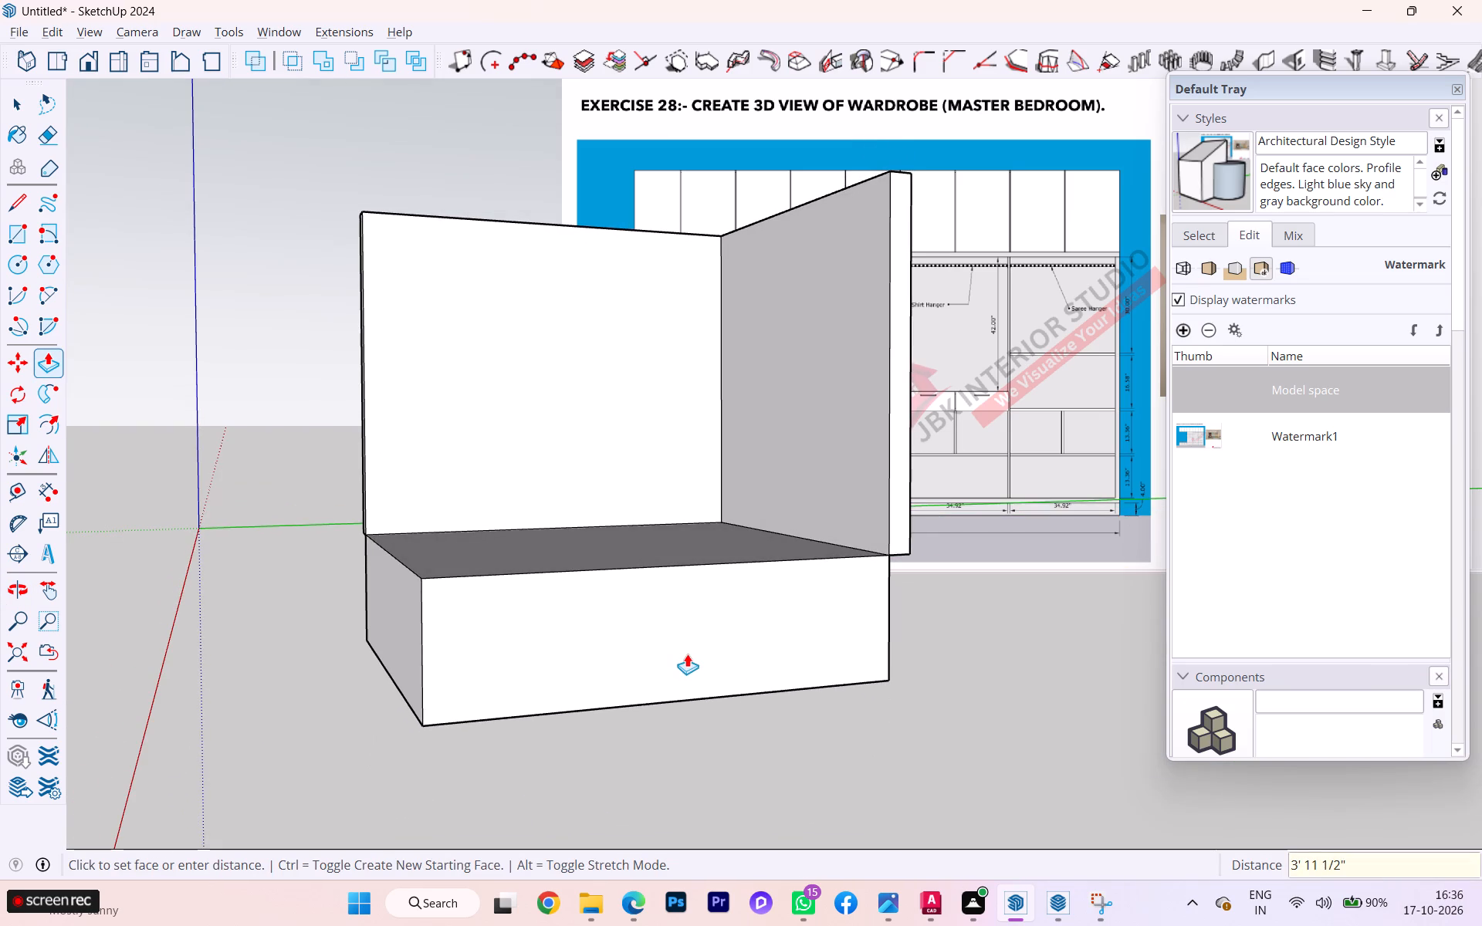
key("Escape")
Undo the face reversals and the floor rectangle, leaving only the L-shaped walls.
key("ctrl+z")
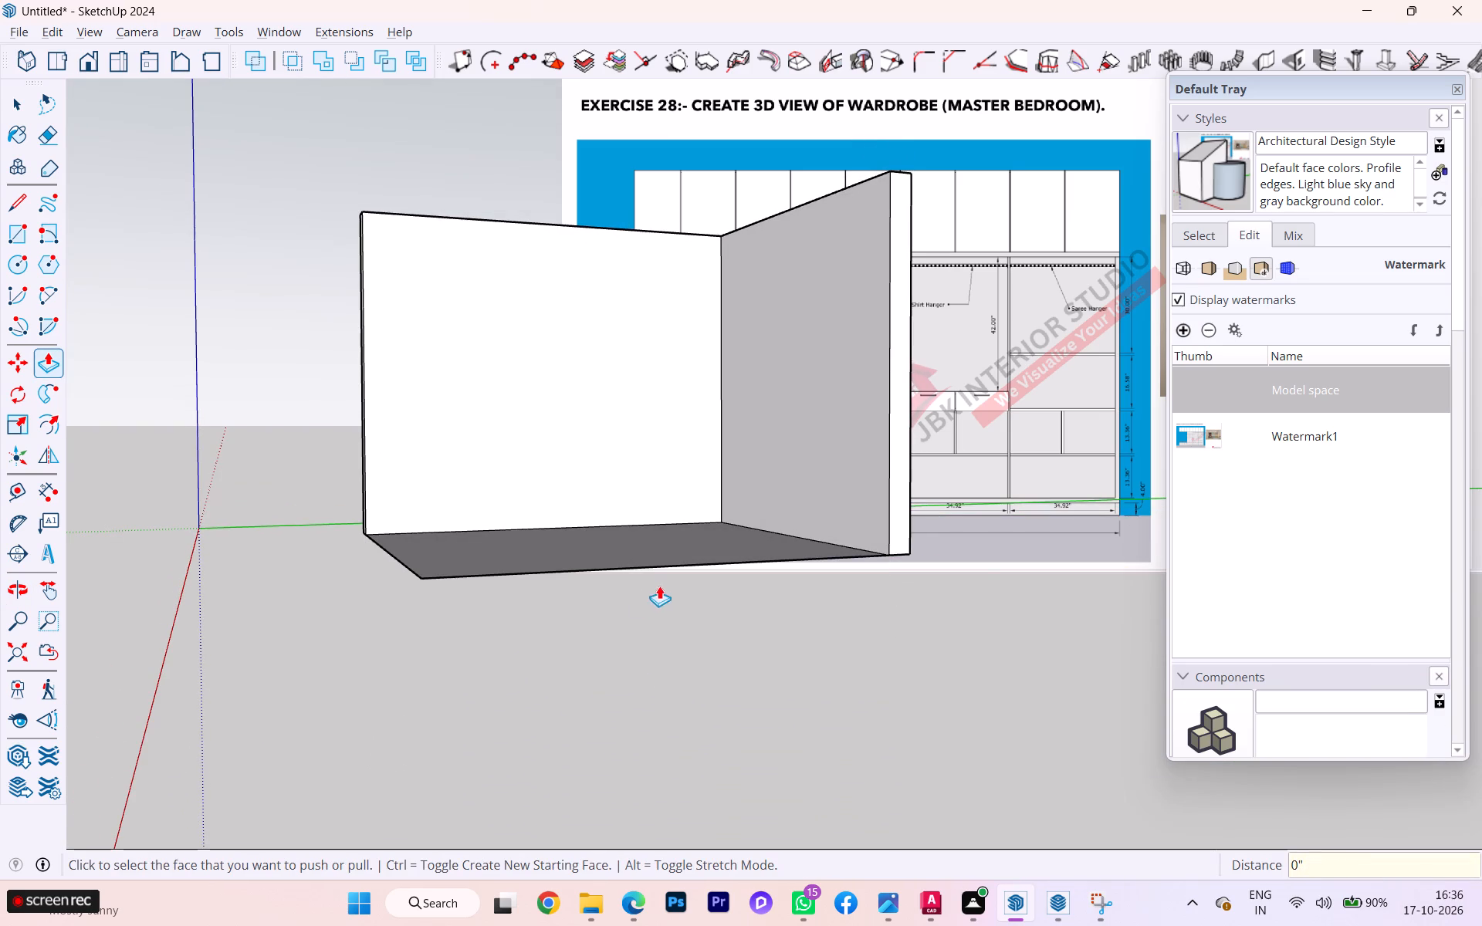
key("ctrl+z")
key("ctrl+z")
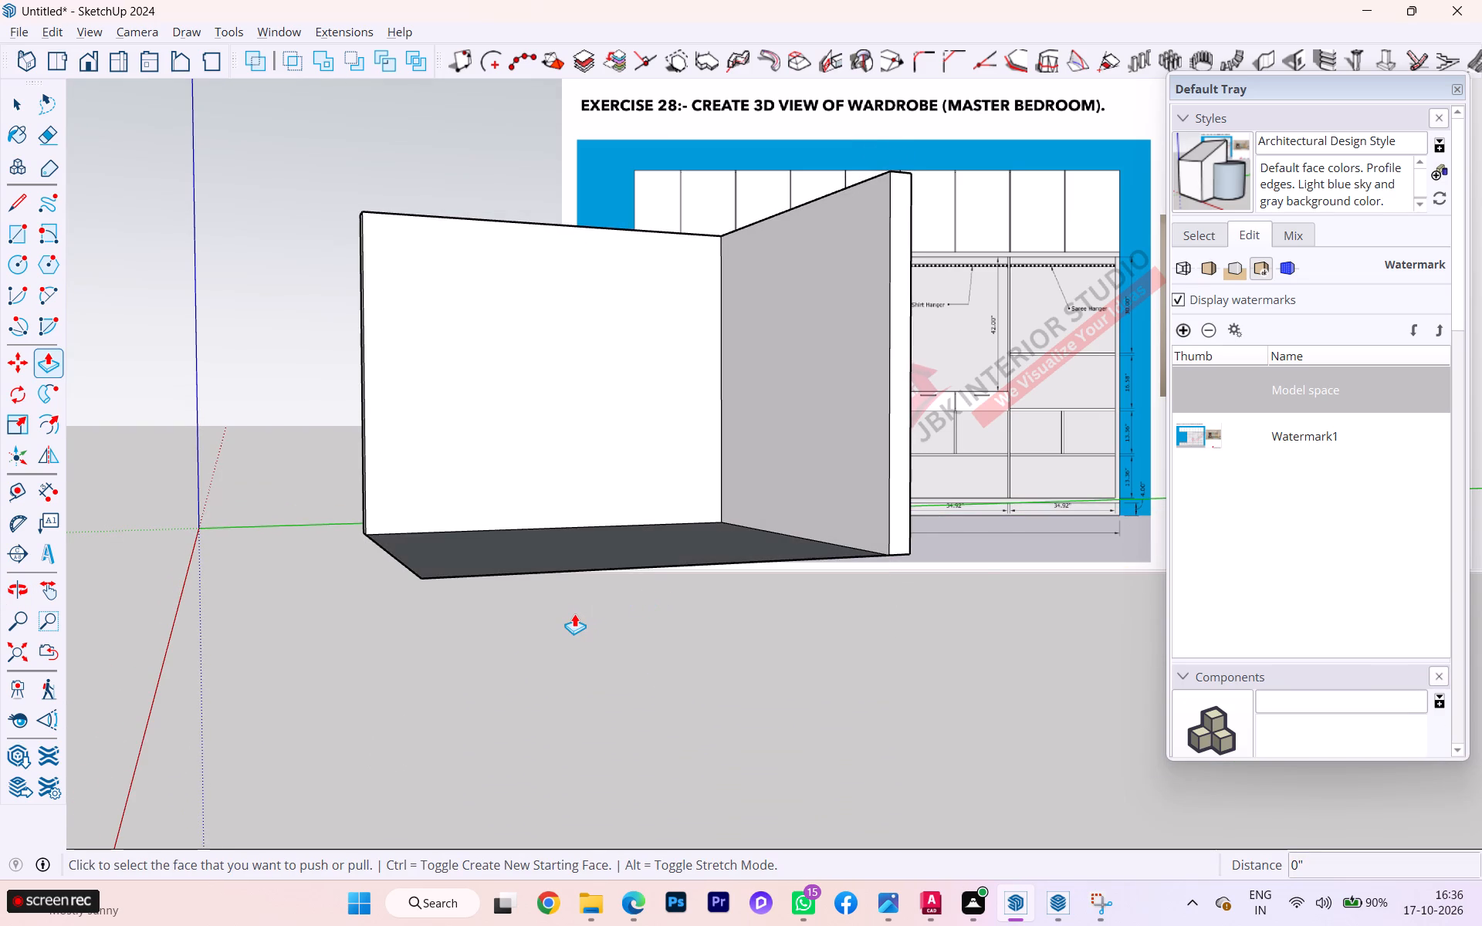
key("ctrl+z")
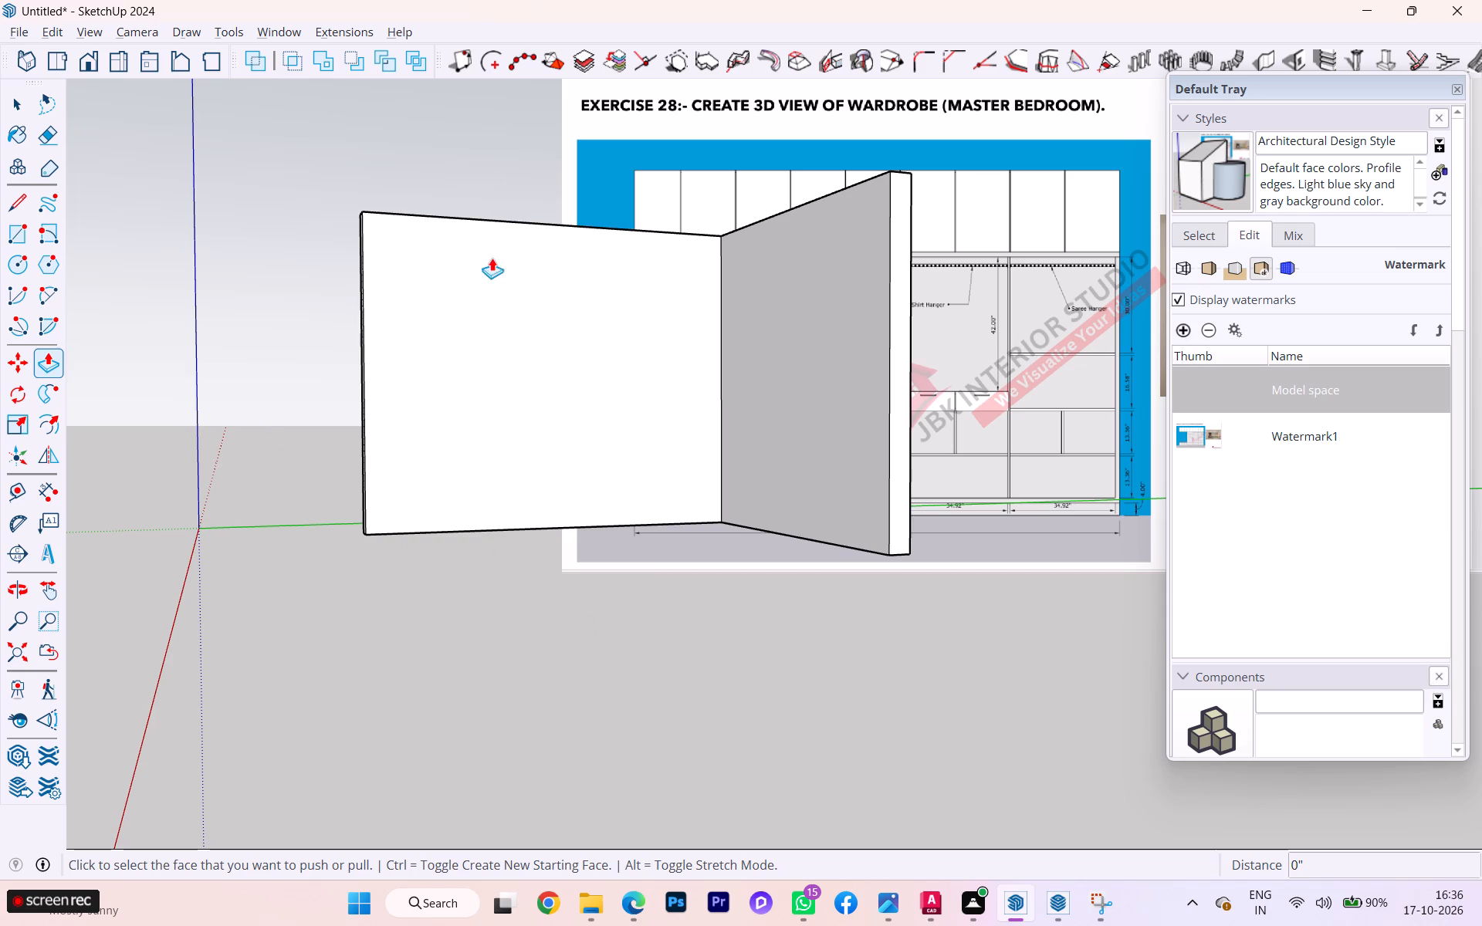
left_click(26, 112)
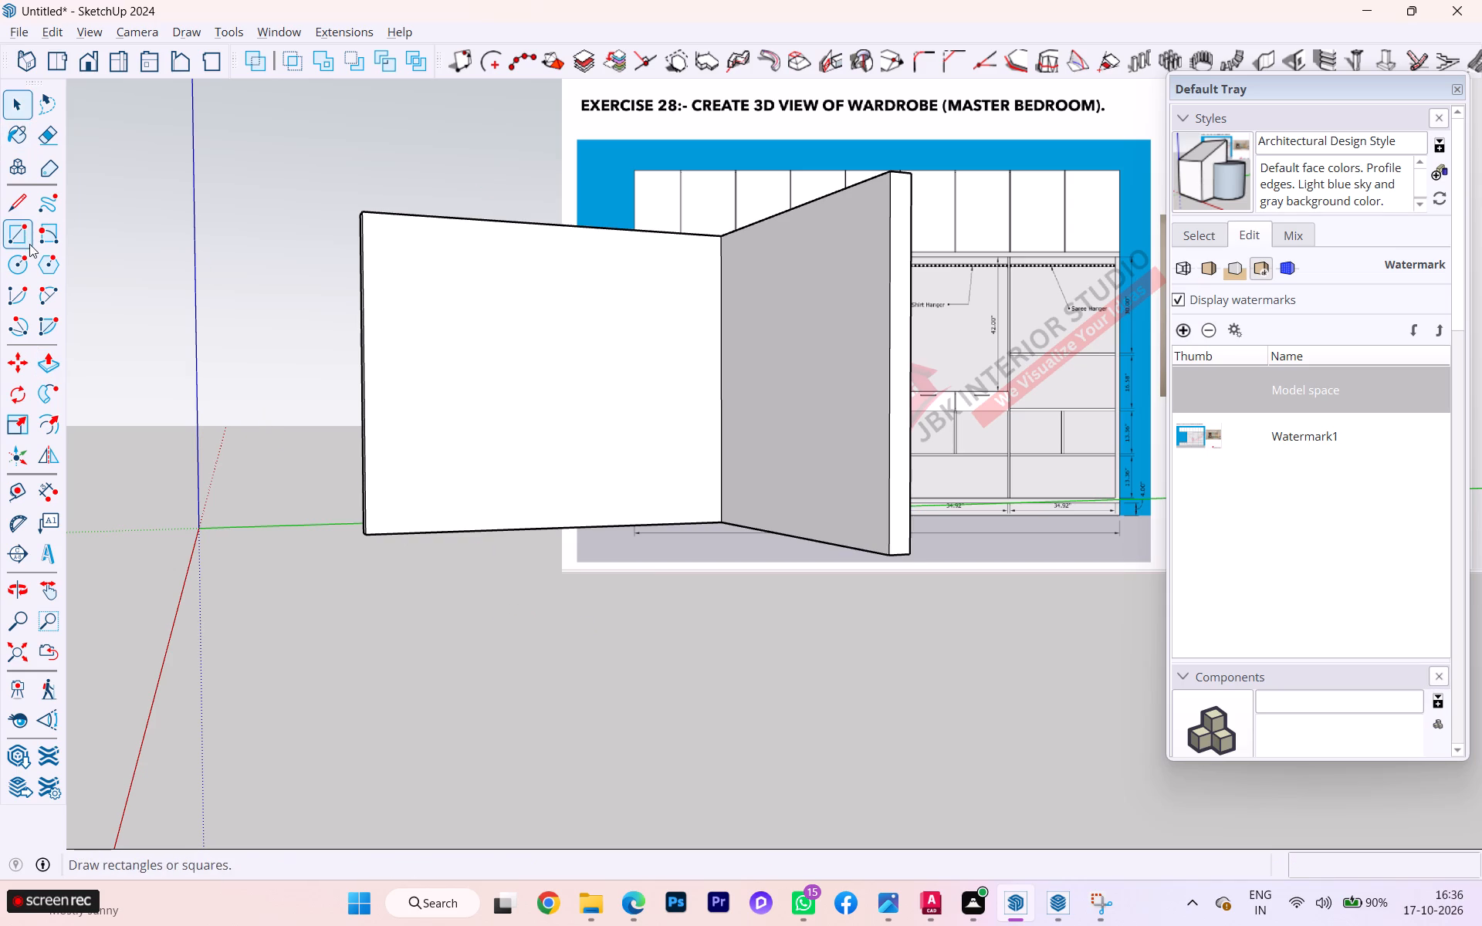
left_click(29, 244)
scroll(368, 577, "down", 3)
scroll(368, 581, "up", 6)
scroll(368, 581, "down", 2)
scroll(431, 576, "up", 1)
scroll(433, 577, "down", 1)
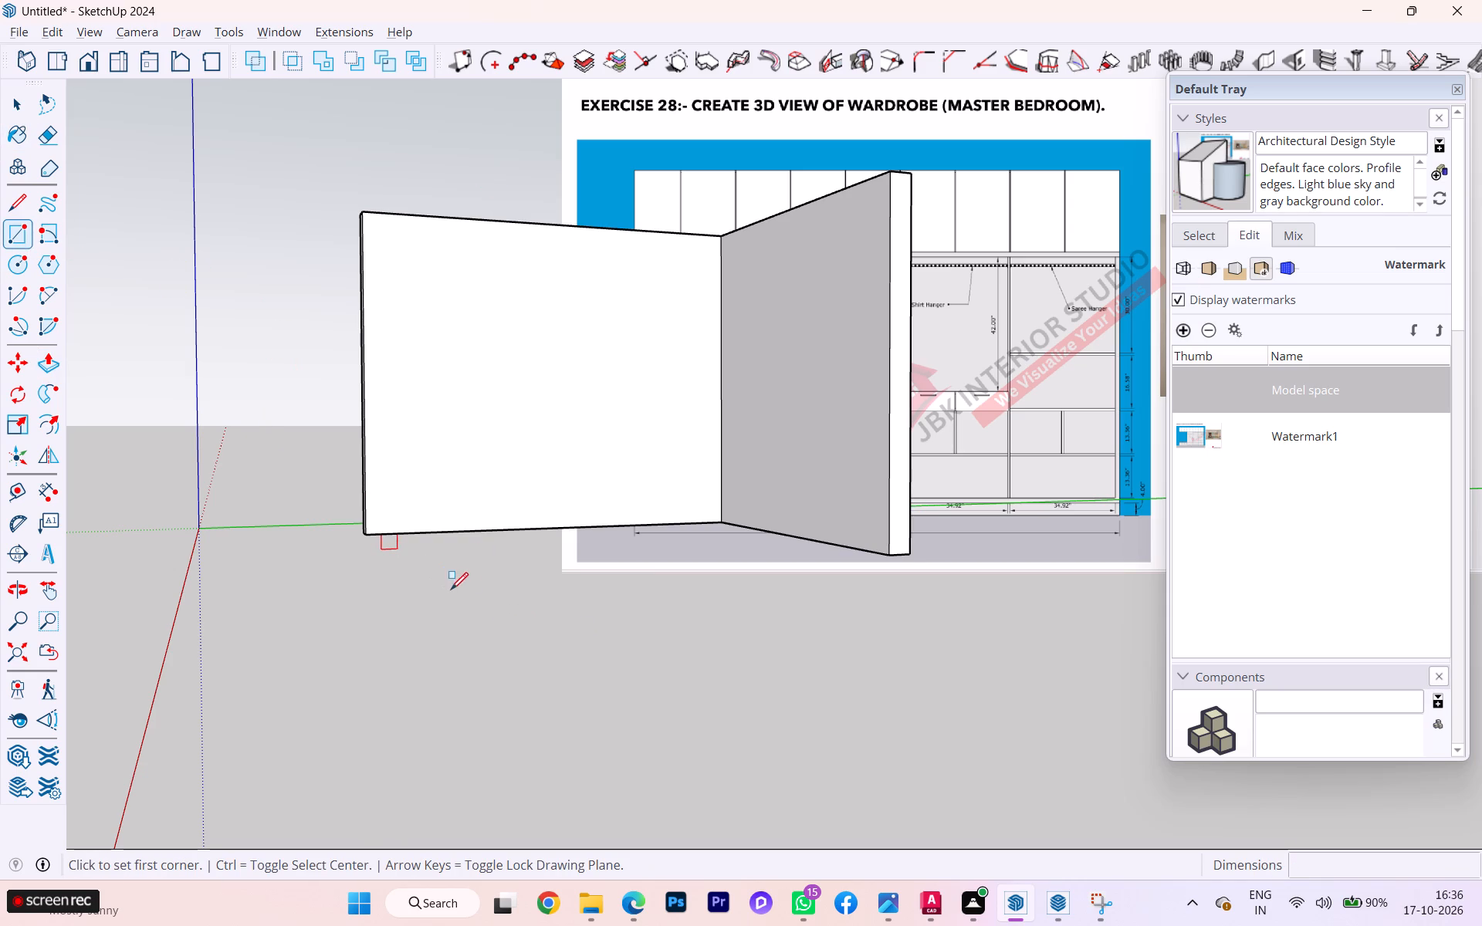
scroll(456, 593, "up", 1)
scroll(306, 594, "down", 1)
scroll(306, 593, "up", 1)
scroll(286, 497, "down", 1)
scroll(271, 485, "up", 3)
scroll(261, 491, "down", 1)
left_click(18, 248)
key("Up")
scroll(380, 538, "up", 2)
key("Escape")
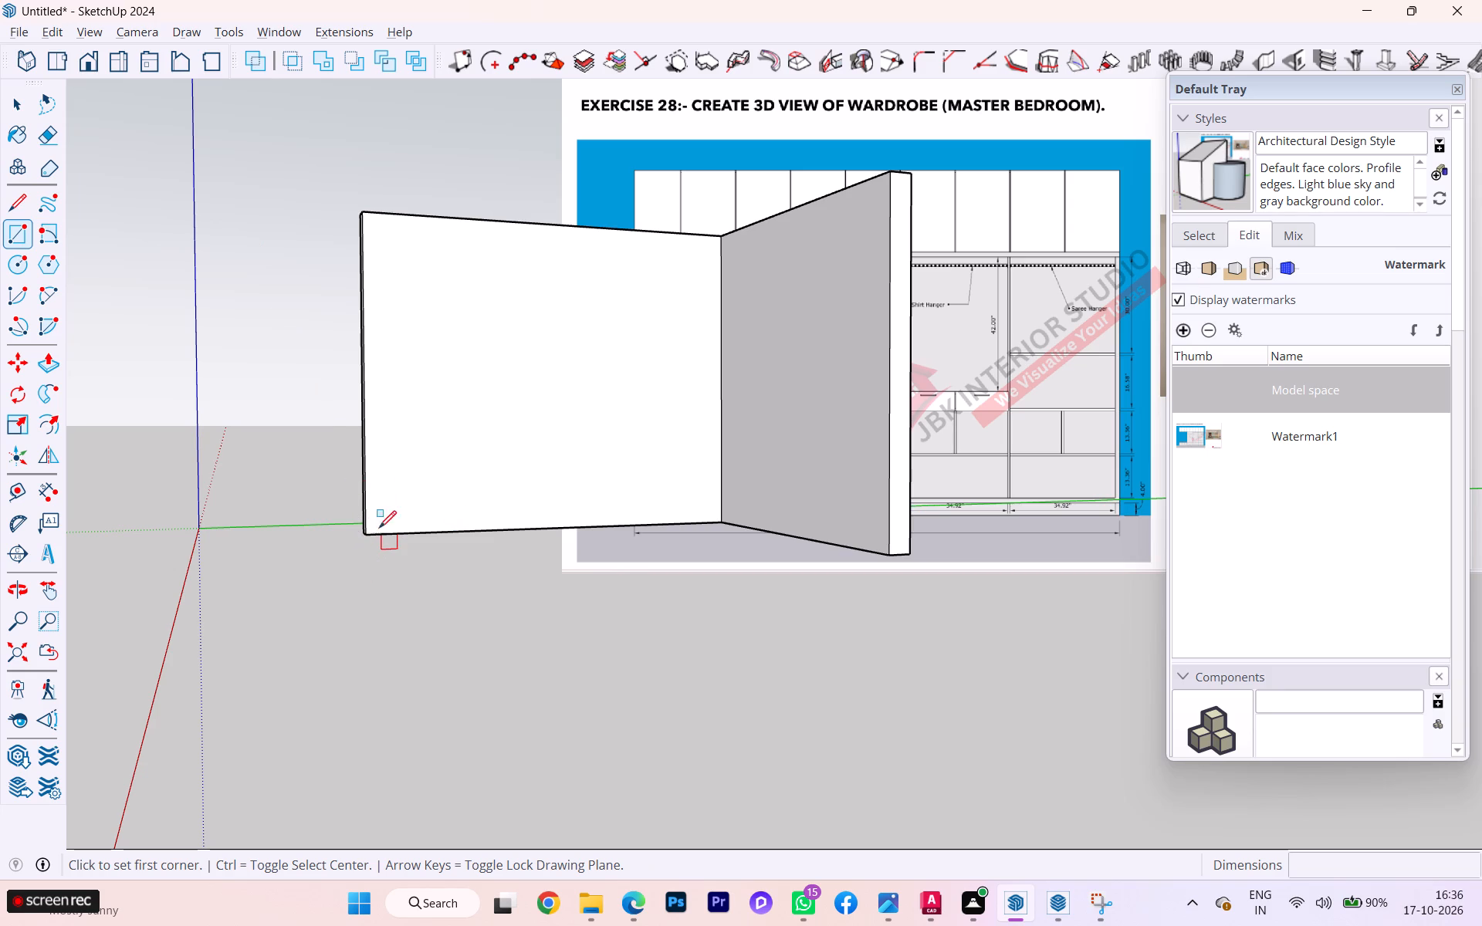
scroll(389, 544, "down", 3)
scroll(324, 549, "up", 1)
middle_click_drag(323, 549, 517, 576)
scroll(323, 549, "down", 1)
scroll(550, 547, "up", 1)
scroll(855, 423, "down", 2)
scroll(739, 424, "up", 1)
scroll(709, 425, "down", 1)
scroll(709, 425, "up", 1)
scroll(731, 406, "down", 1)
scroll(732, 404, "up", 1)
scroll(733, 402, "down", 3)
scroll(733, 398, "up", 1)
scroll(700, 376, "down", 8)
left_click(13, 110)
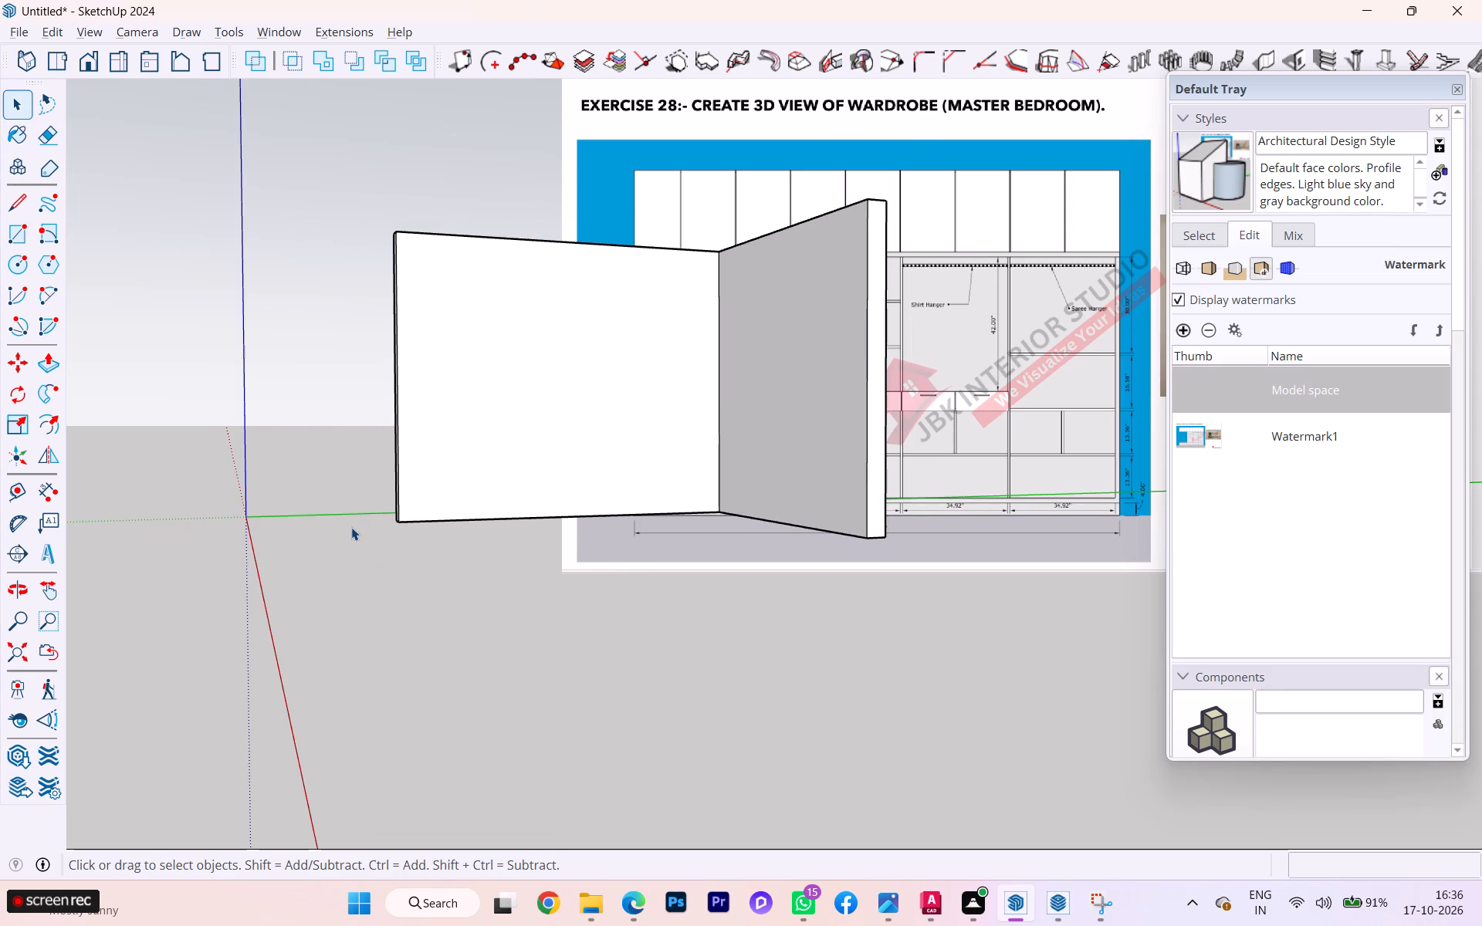
Examine the L-shaped walls from the inside corner and from slightly below the base.
left_click(353, 532)
scroll(336, 509, "down", 1)
scroll(336, 508, "up", 1)
scroll(336, 507, "down", 1)
middle_click_drag(338, 507, 628, 547)
scroll(629, 547, "up", 1)
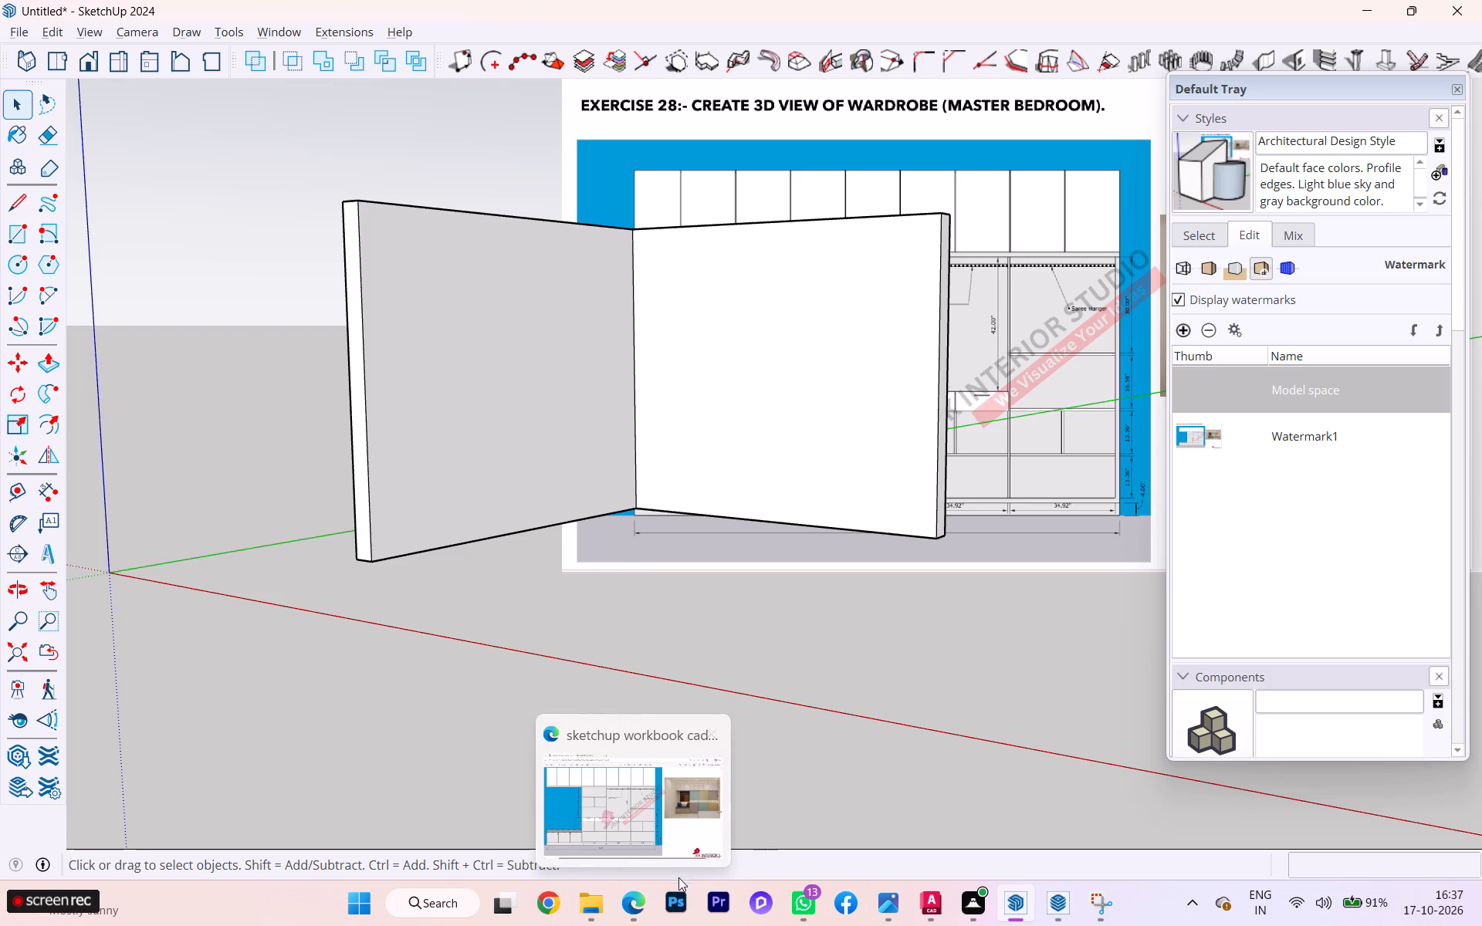
scroll(659, 578, "up", 2)
scroll(576, 559, "down", 3)
middle_click_drag(553, 552, 532, 424)
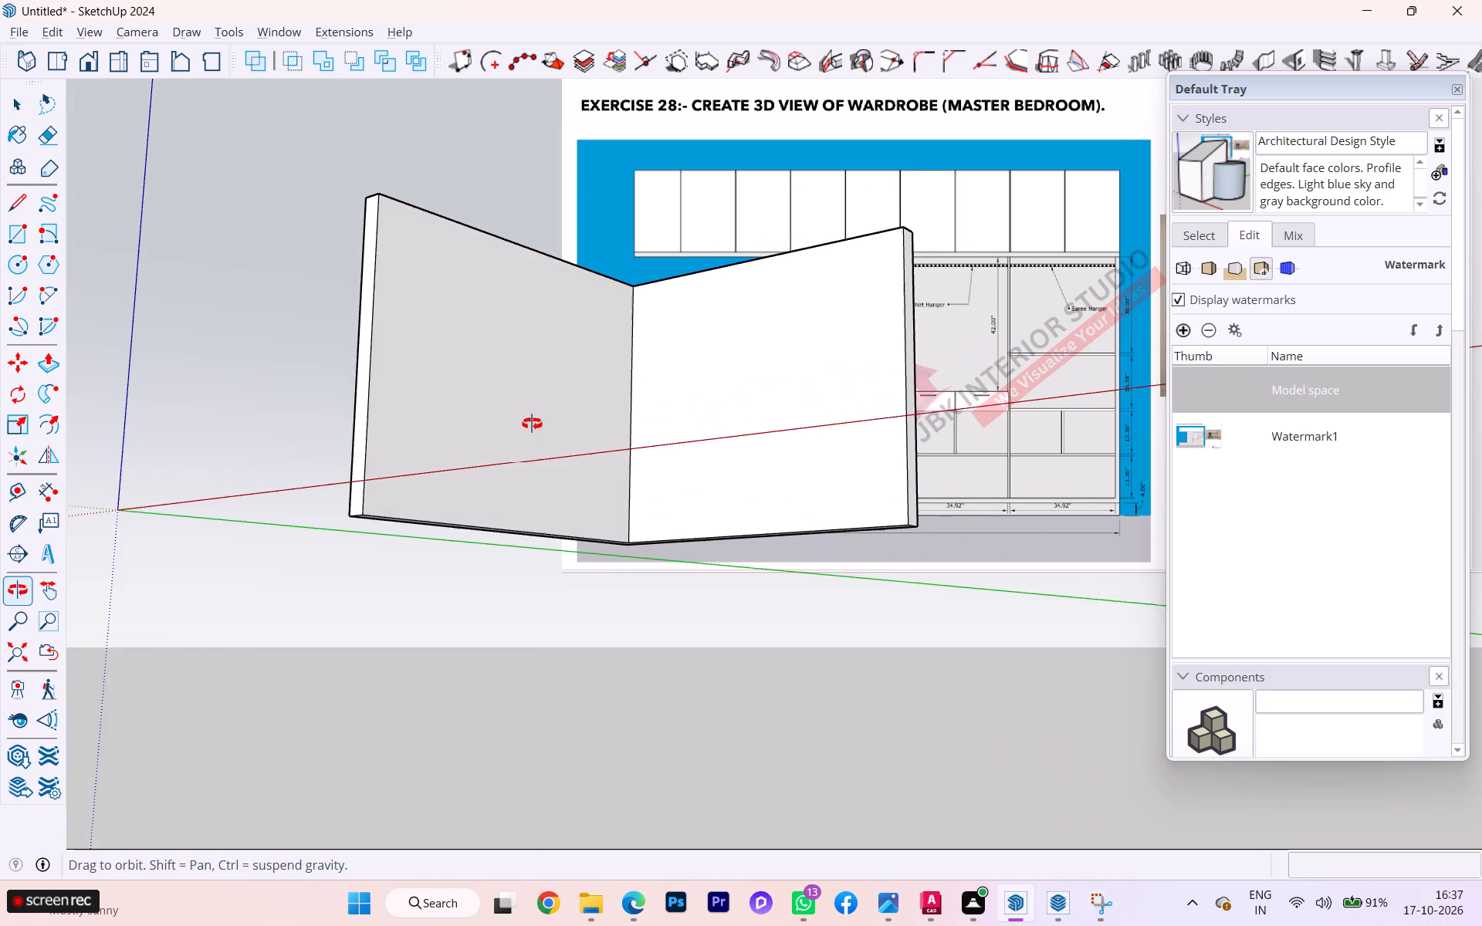
middle_click_drag(532, 424, 532, 424)
scroll(872, 535, "down", 4)
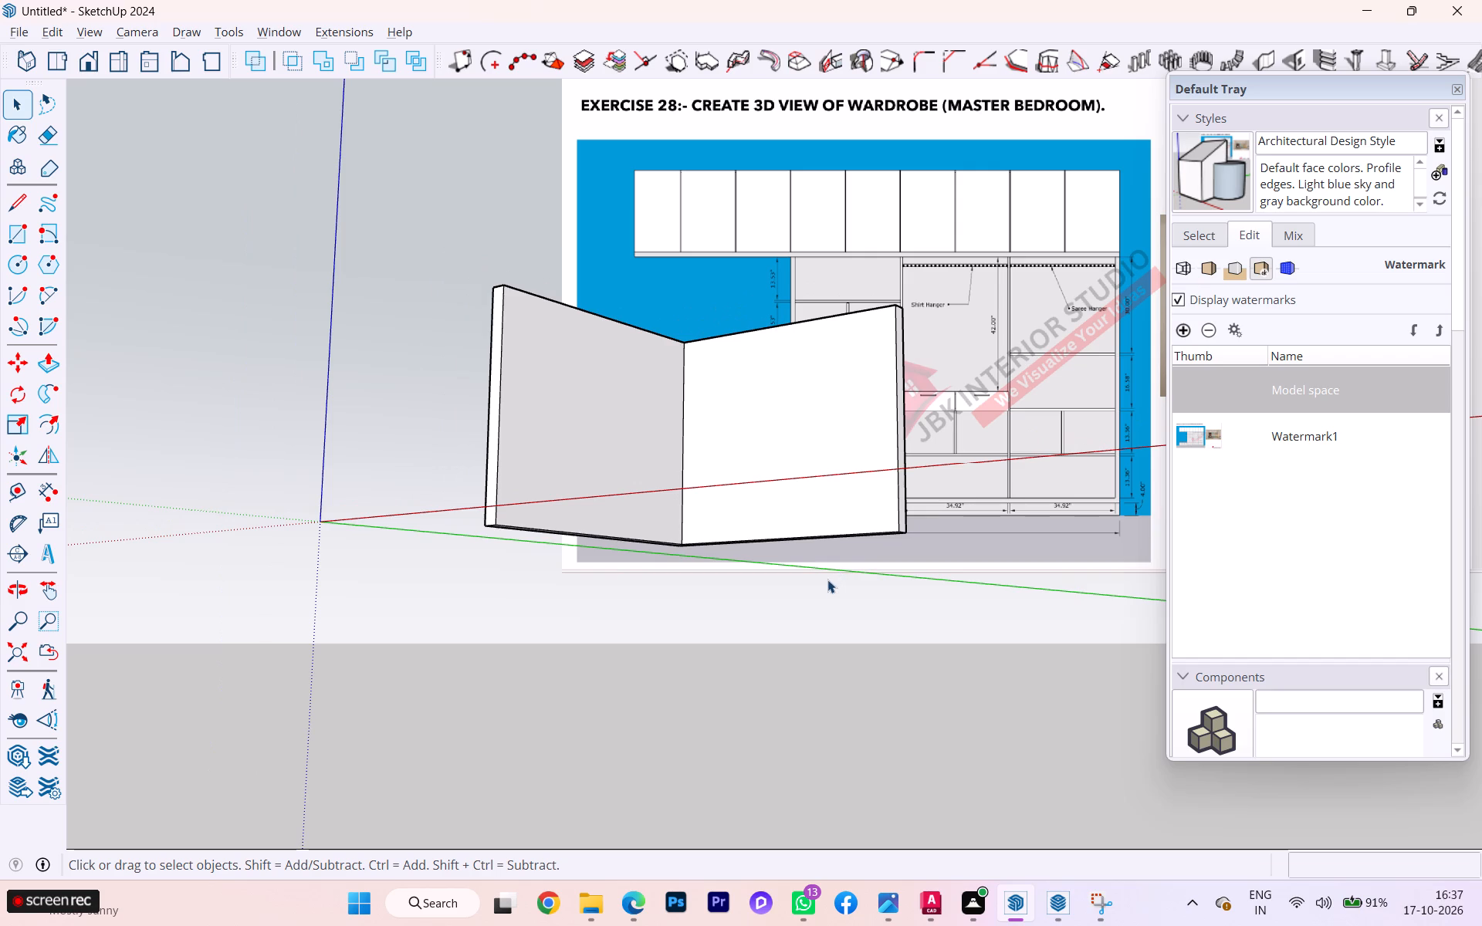
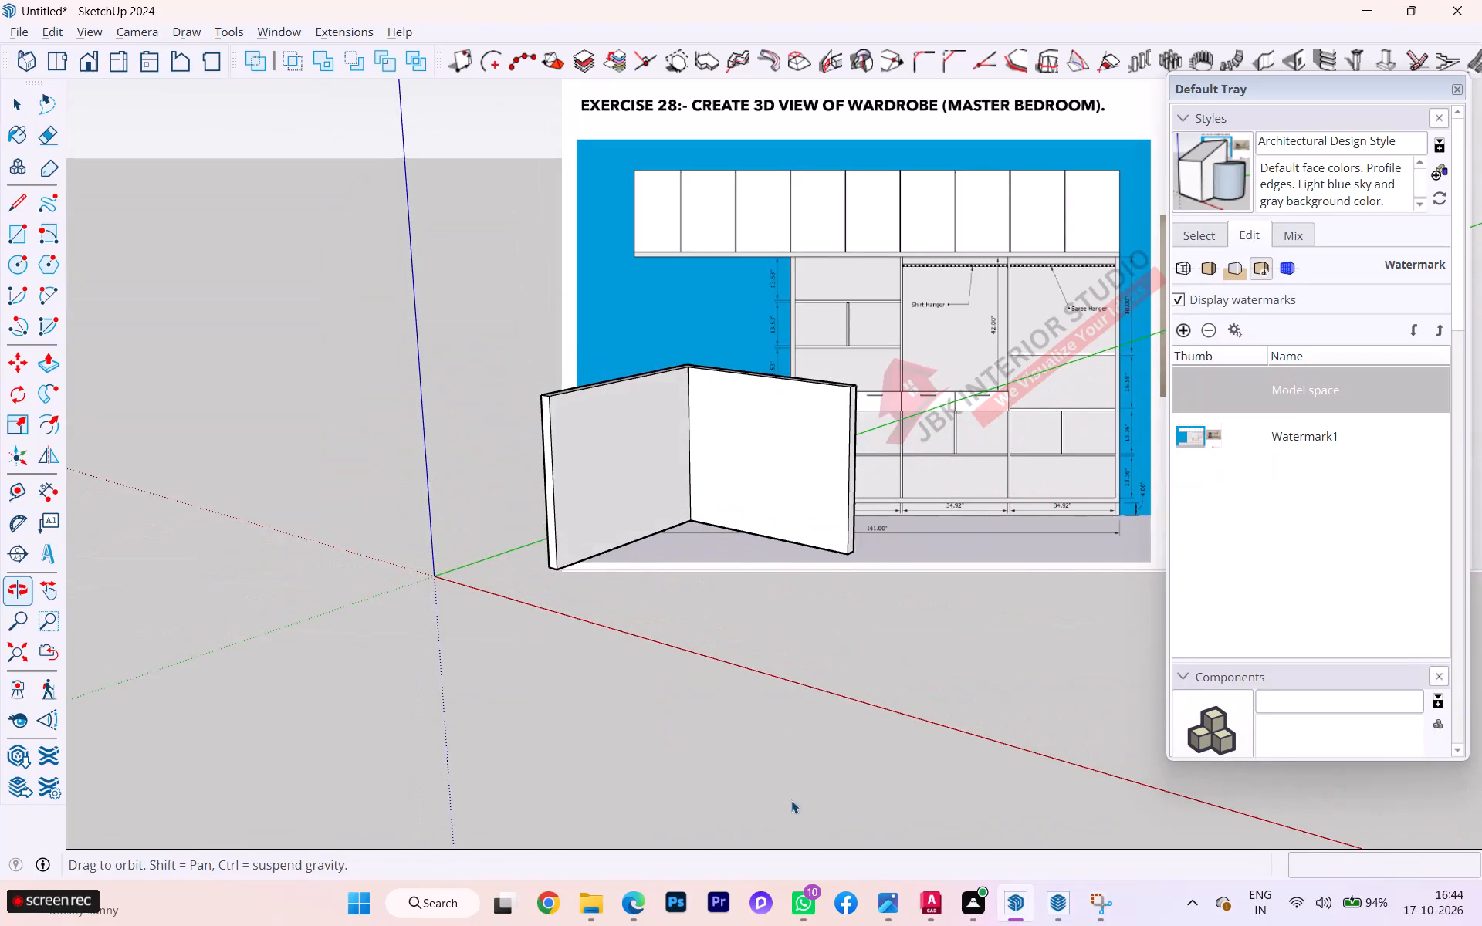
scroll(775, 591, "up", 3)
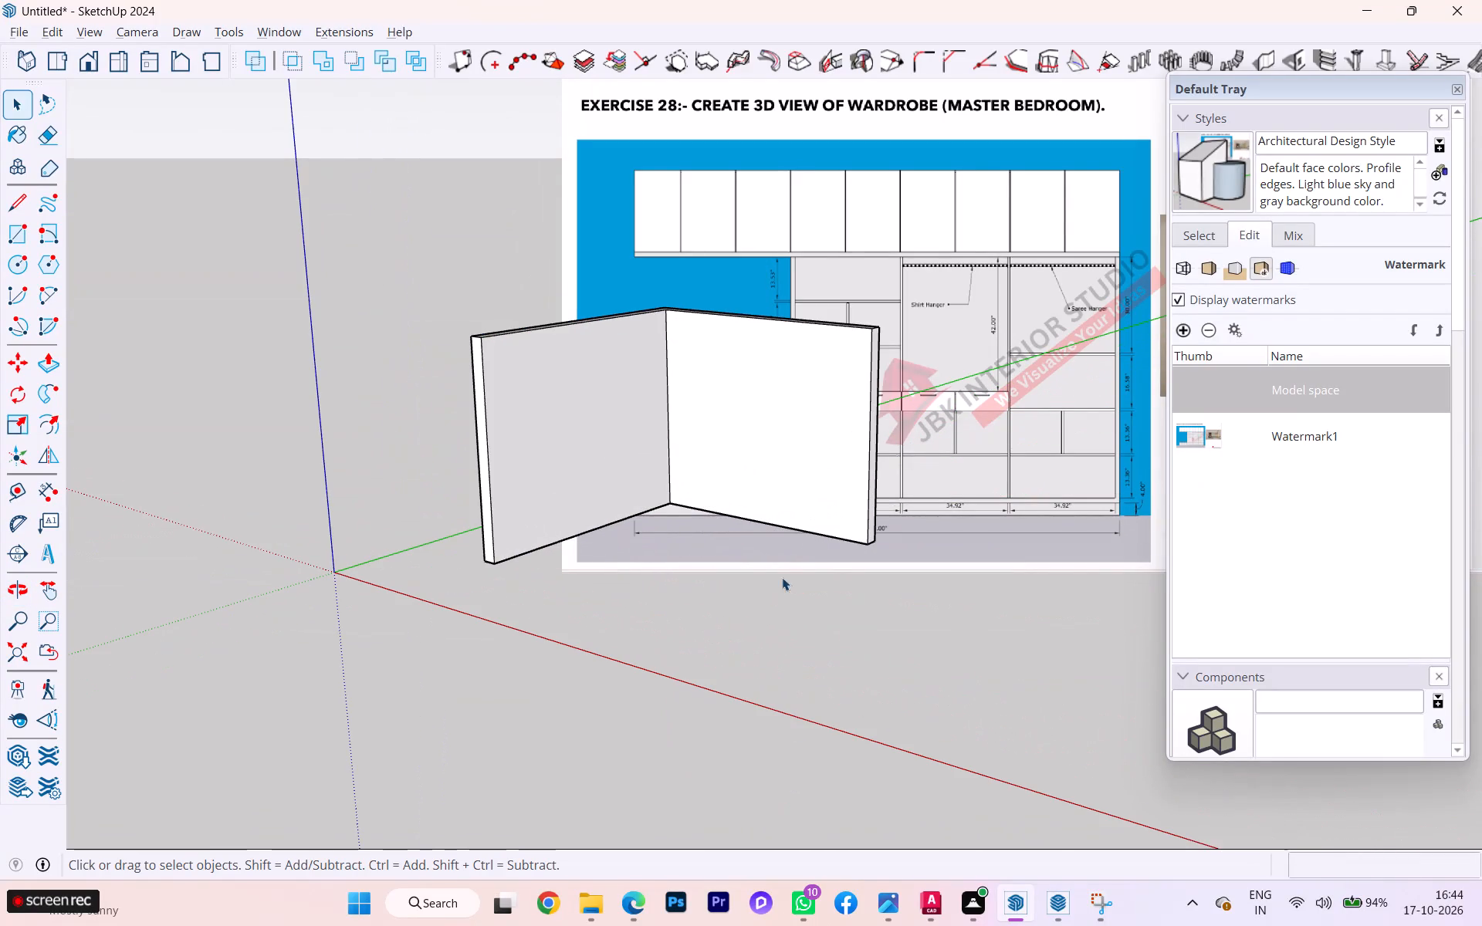
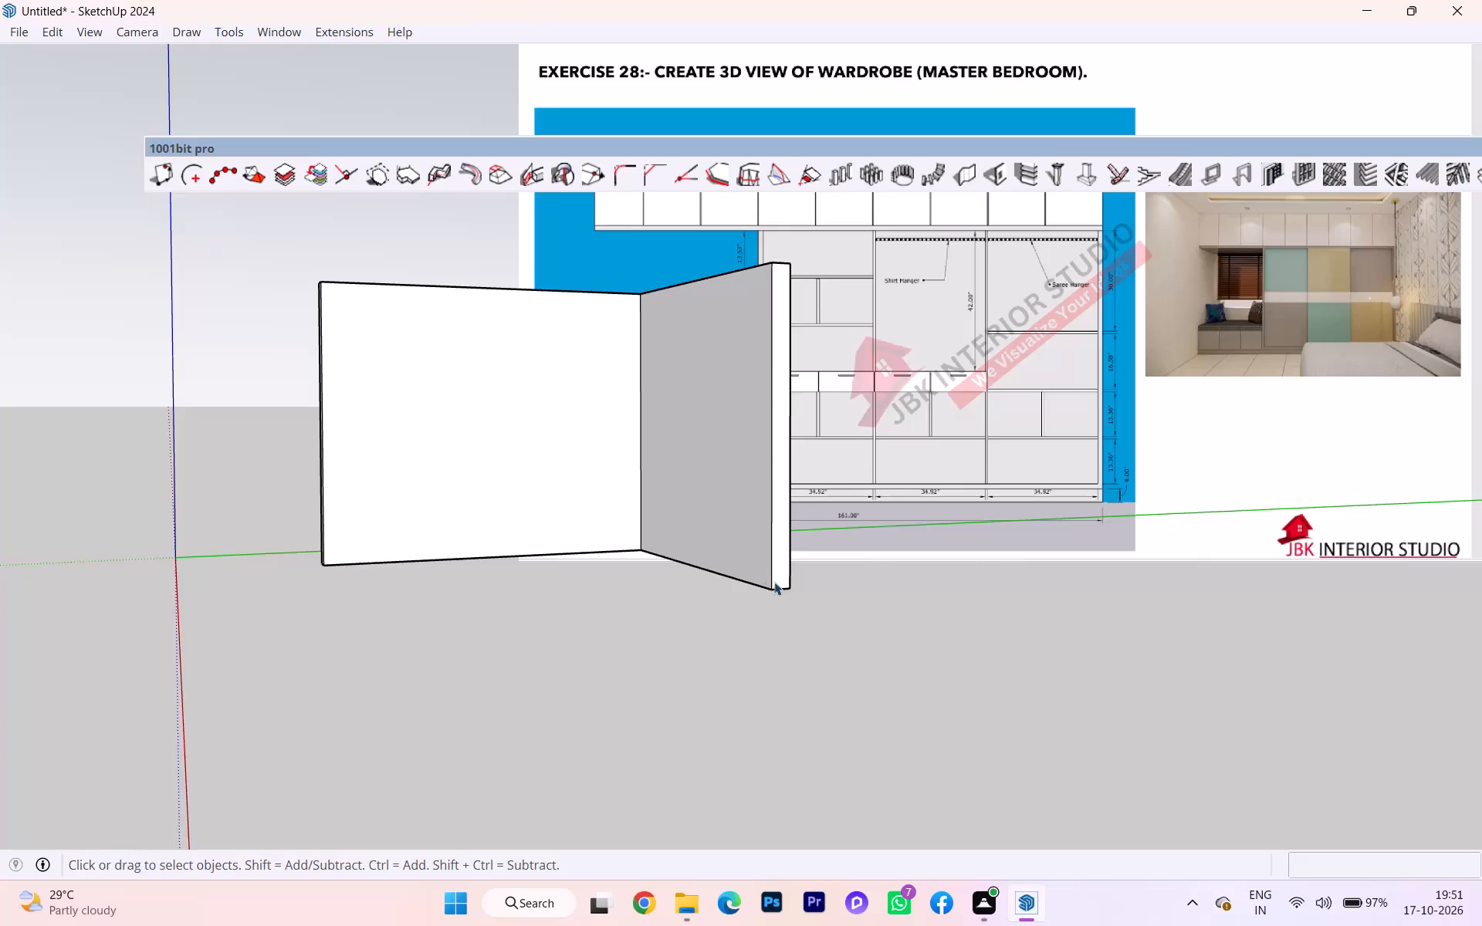
Show the Default Tray and dock the floating 1001bit pro toolbar with the window frame.
scroll(618, 576, "down", 2)
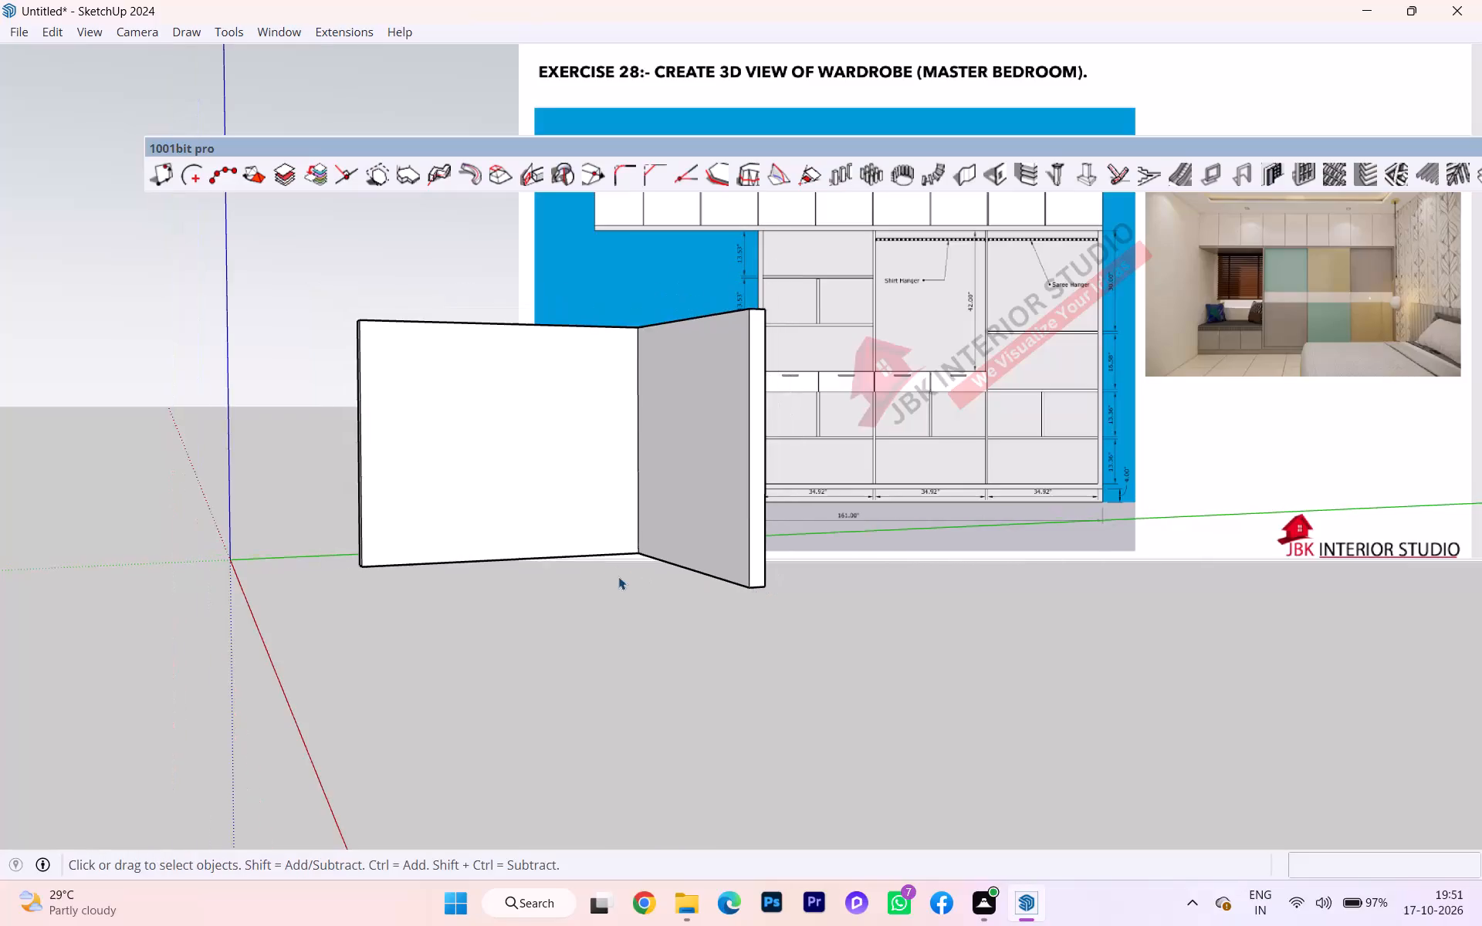
middle_click_drag(618, 576, 962, 661)
scroll(813, 593, "down", 4)
scroll(681, 612, "down", 1)
scroll(749, 614, "up", 4)
scroll(807, 603, "down", 1)
scroll(807, 603, "up", 2)
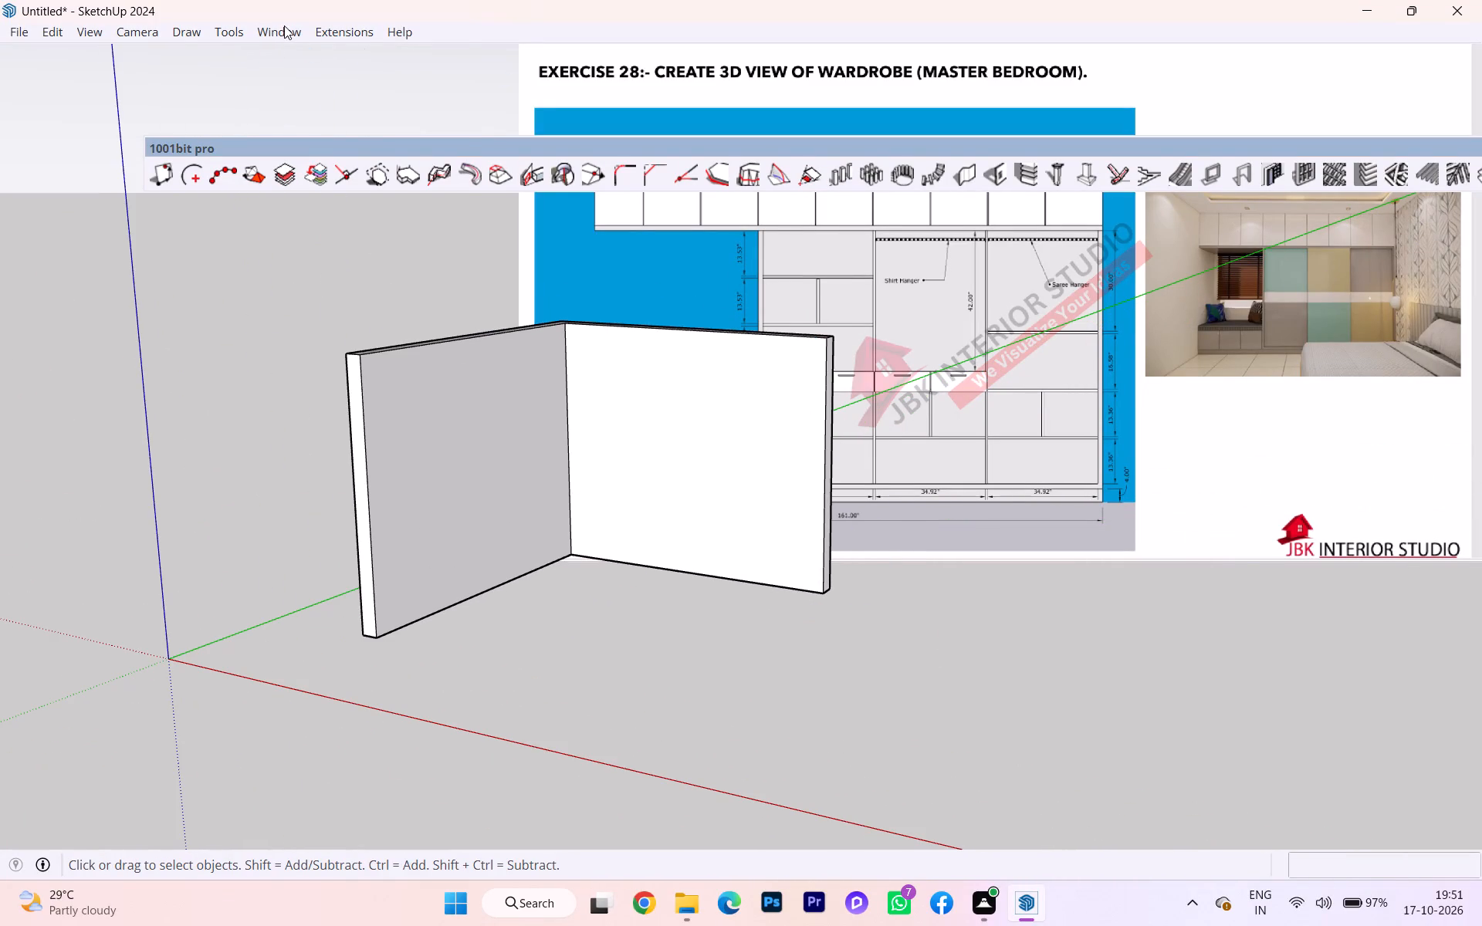
left_click(289, 25)
left_click(305, 49)
left_click(502, 56)
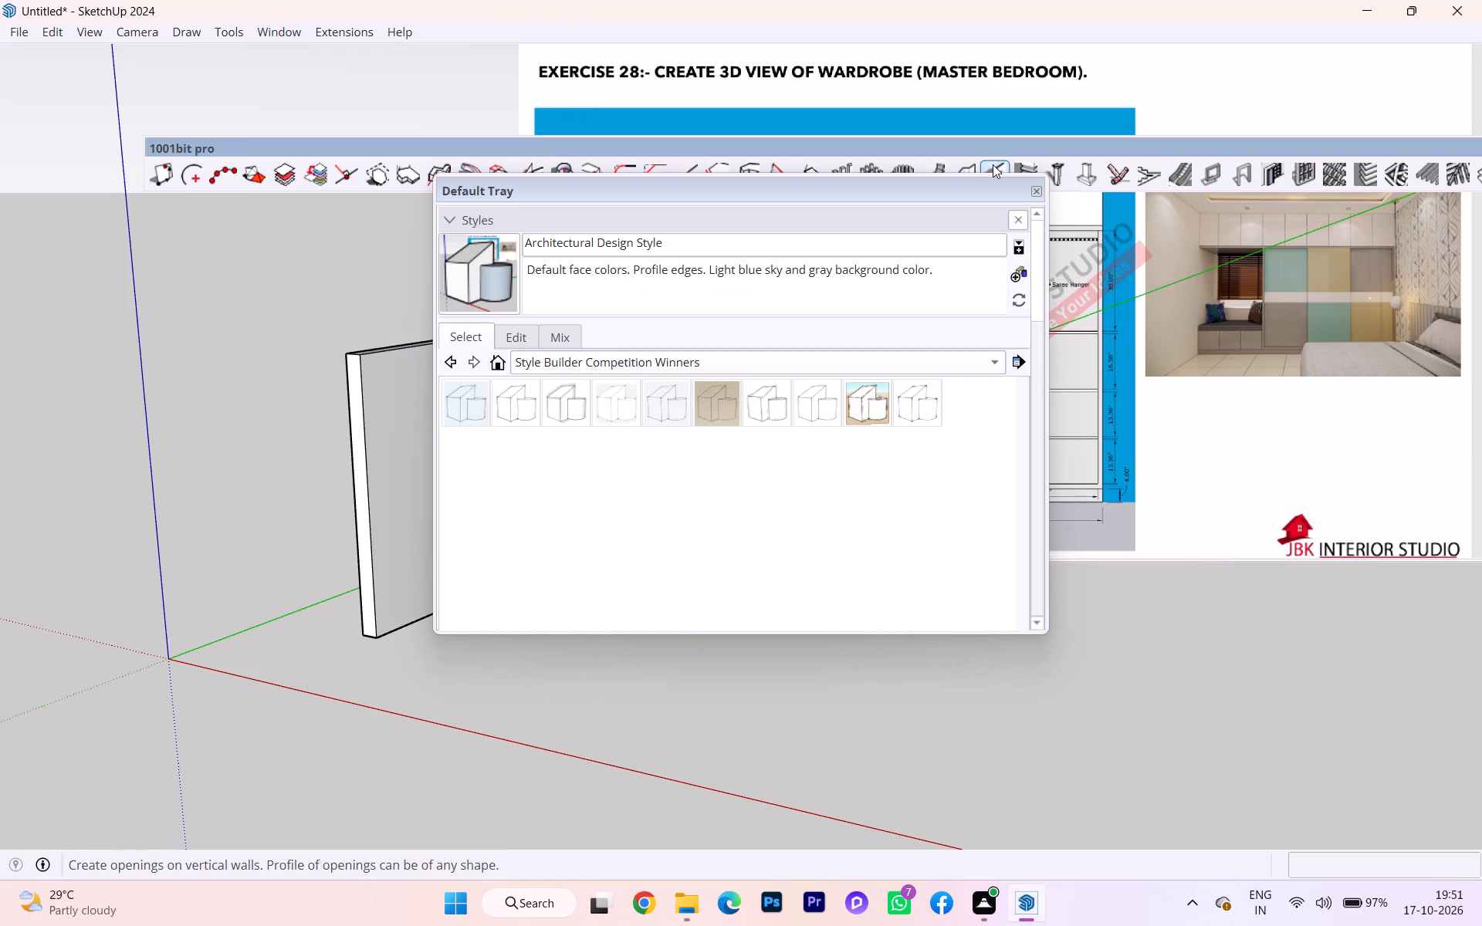
left_click_drag(1020, 150, 983, 39)
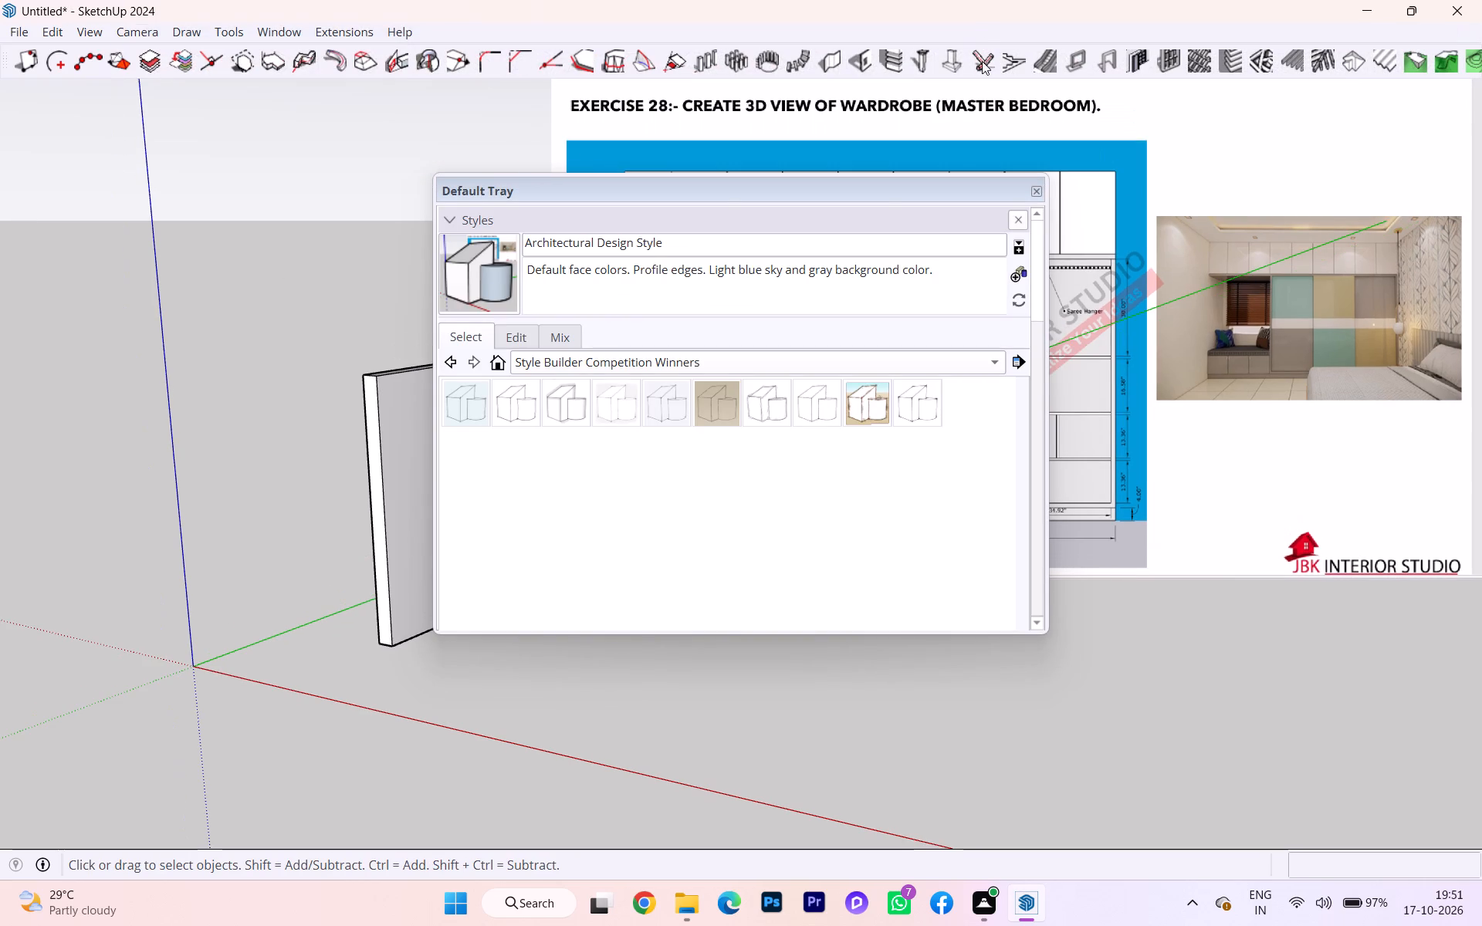
Move the Default Tray clear of the walls, make it narrower, and collapse its Styles section.
left_click_drag(840, 191, 1092, 417)
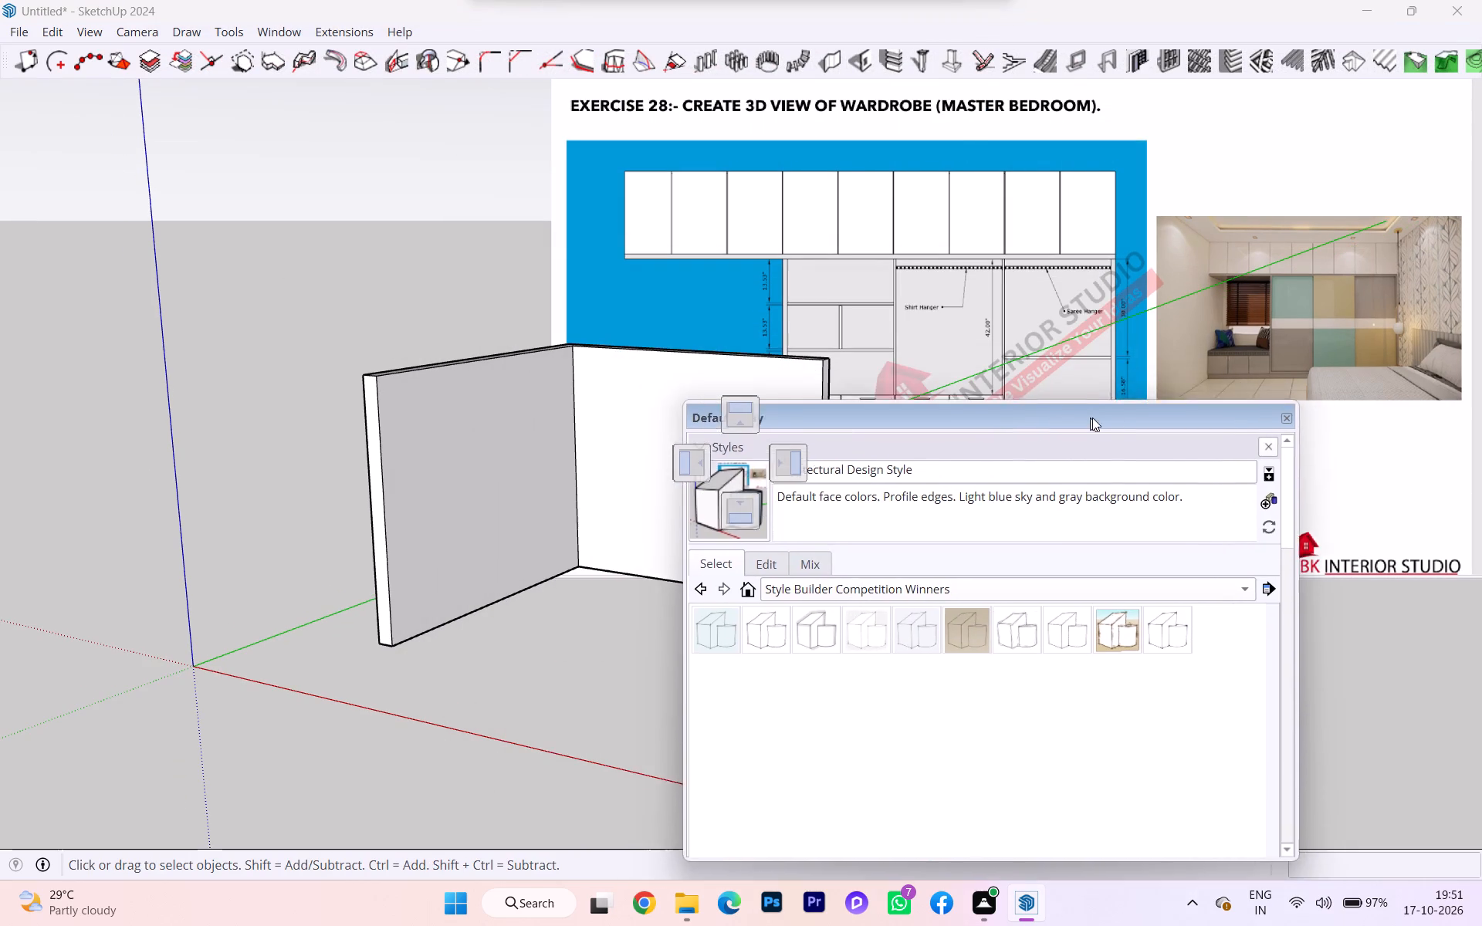
left_click_drag(1092, 417, 1267, 421)
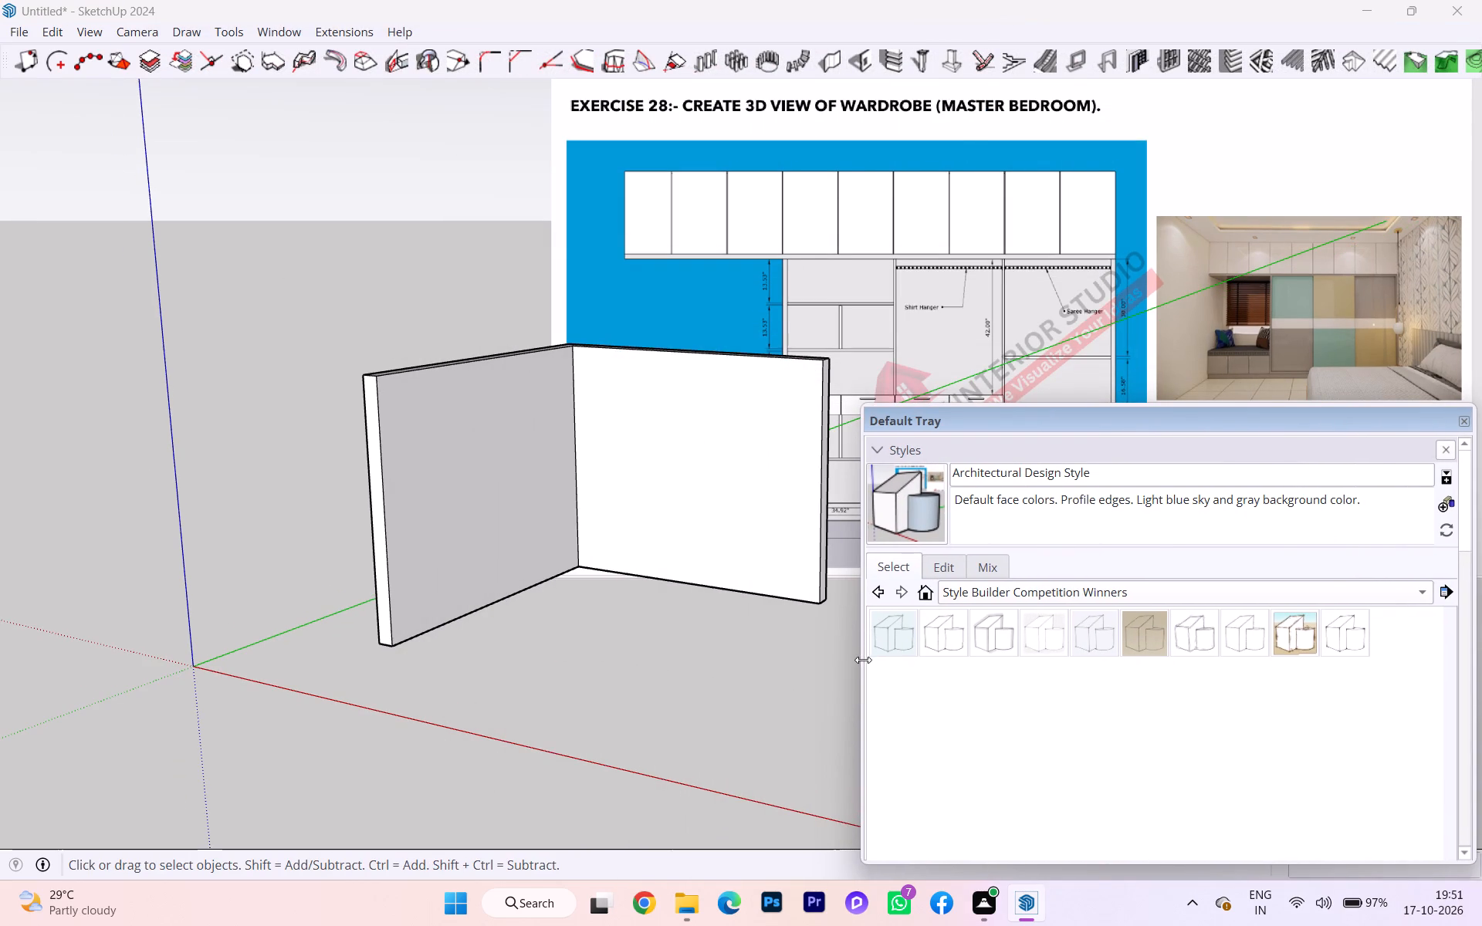
left_click_drag(863, 660, 1066, 728)
scroll(1183, 491, "up", 4)
scroll(1183, 491, "down", 2)
scroll(1166, 498, "up", 3)
scroll(1166, 498, "down", 6)
scroll(1166, 498, "up", 1)
scroll(1166, 497, "down", 1)
scroll(1166, 497, "up", 5)
scroll(1164, 491, "down", 2)
scroll(1164, 491, "up", 2)
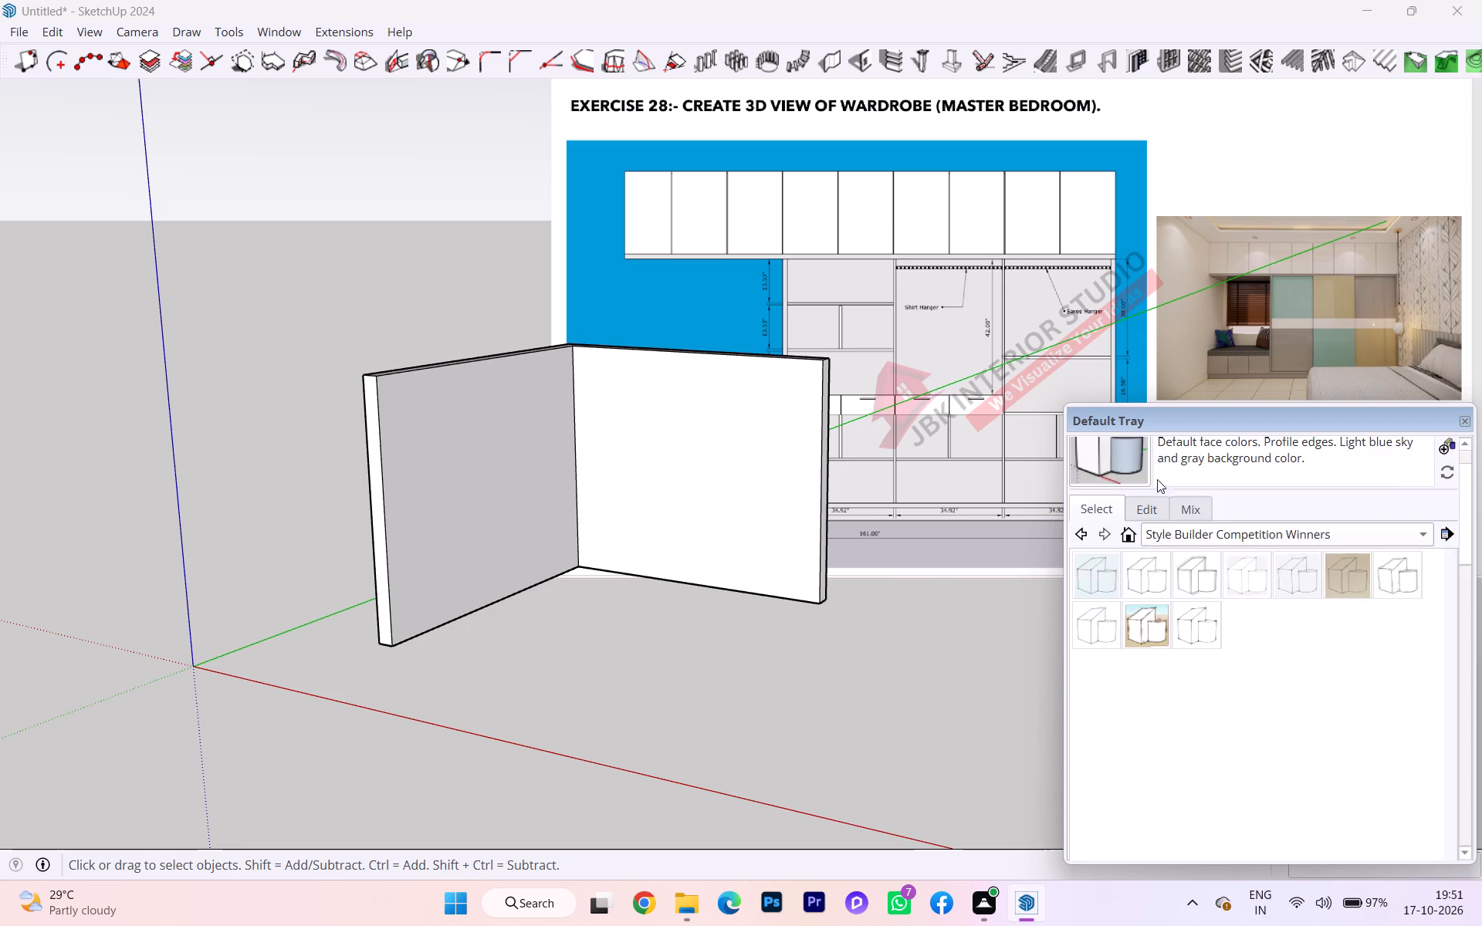
scroll(1157, 479, "up", 2)
left_click(1087, 444)
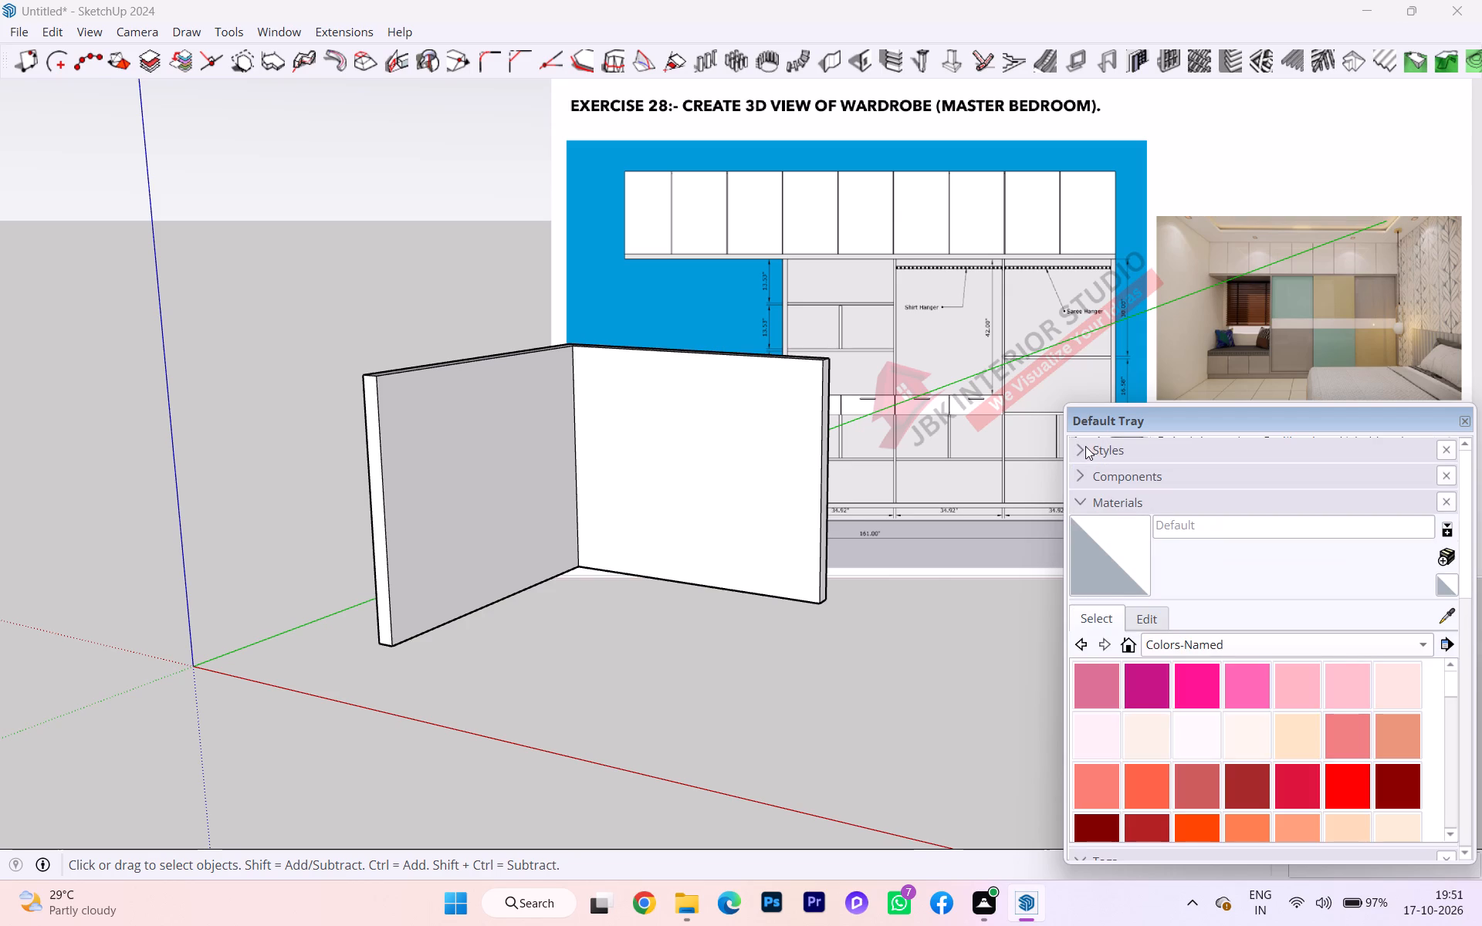
Draw a 15' by 14'3" floor rectangle between the inner bottom corners at the free ends of the two walls.
scroll(667, 471, "down", 1)
scroll(670, 476, "up", 1)
scroll(674, 482, "down", 1)
middle_click_drag(778, 557, 797, 644)
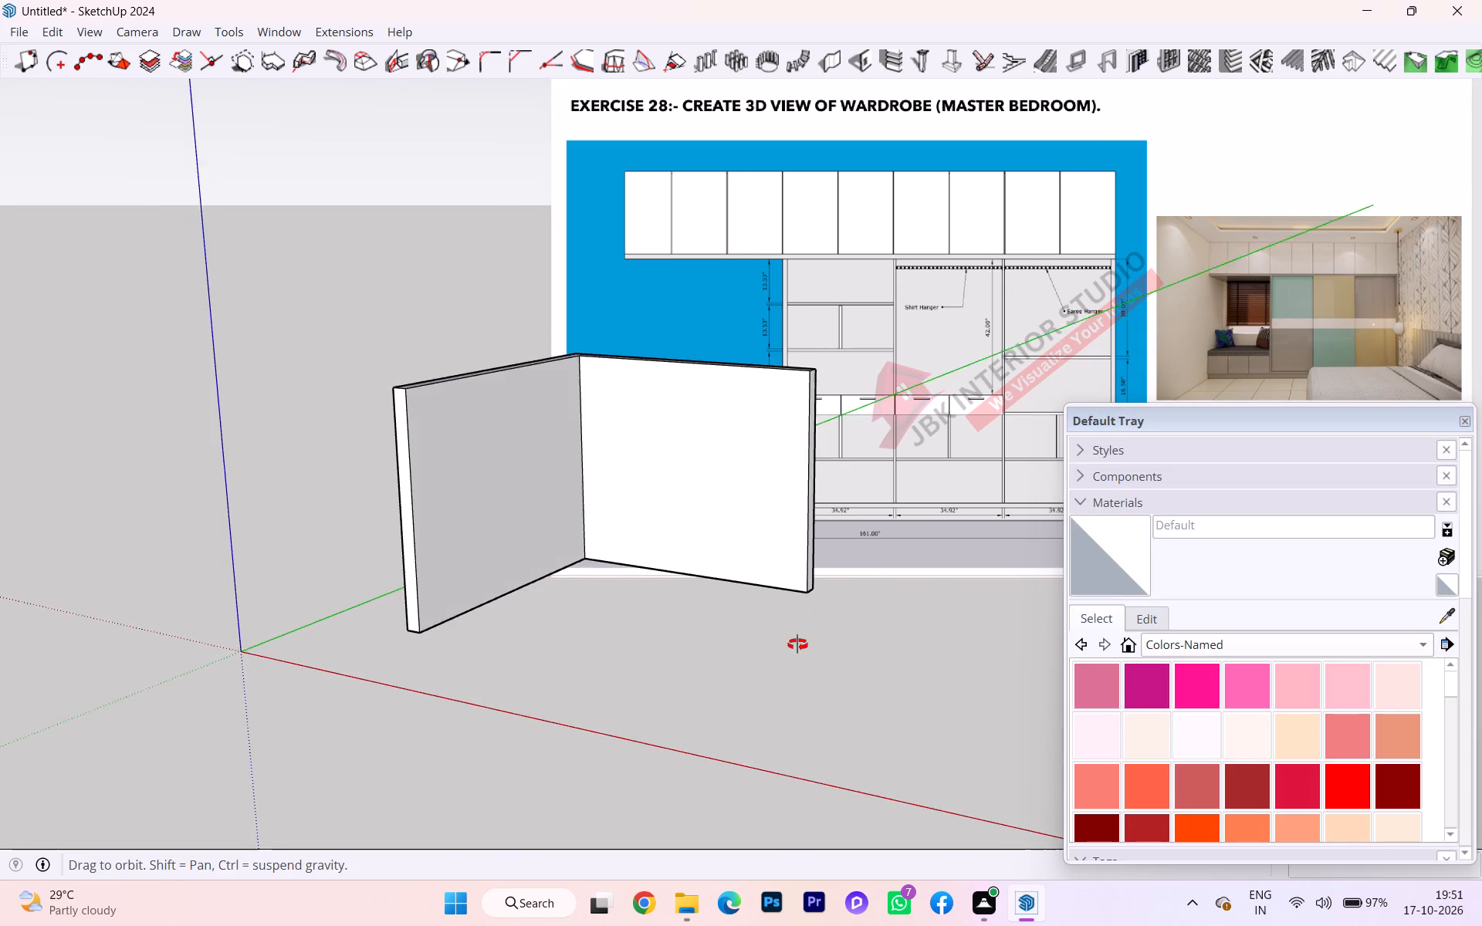
middle_click_drag(797, 644, 803, 705)
scroll(801, 702, "down", 1)
scroll(766, 533, "up", 6)
scroll(804, 602, "down", 1)
scroll(804, 602, "up", 6)
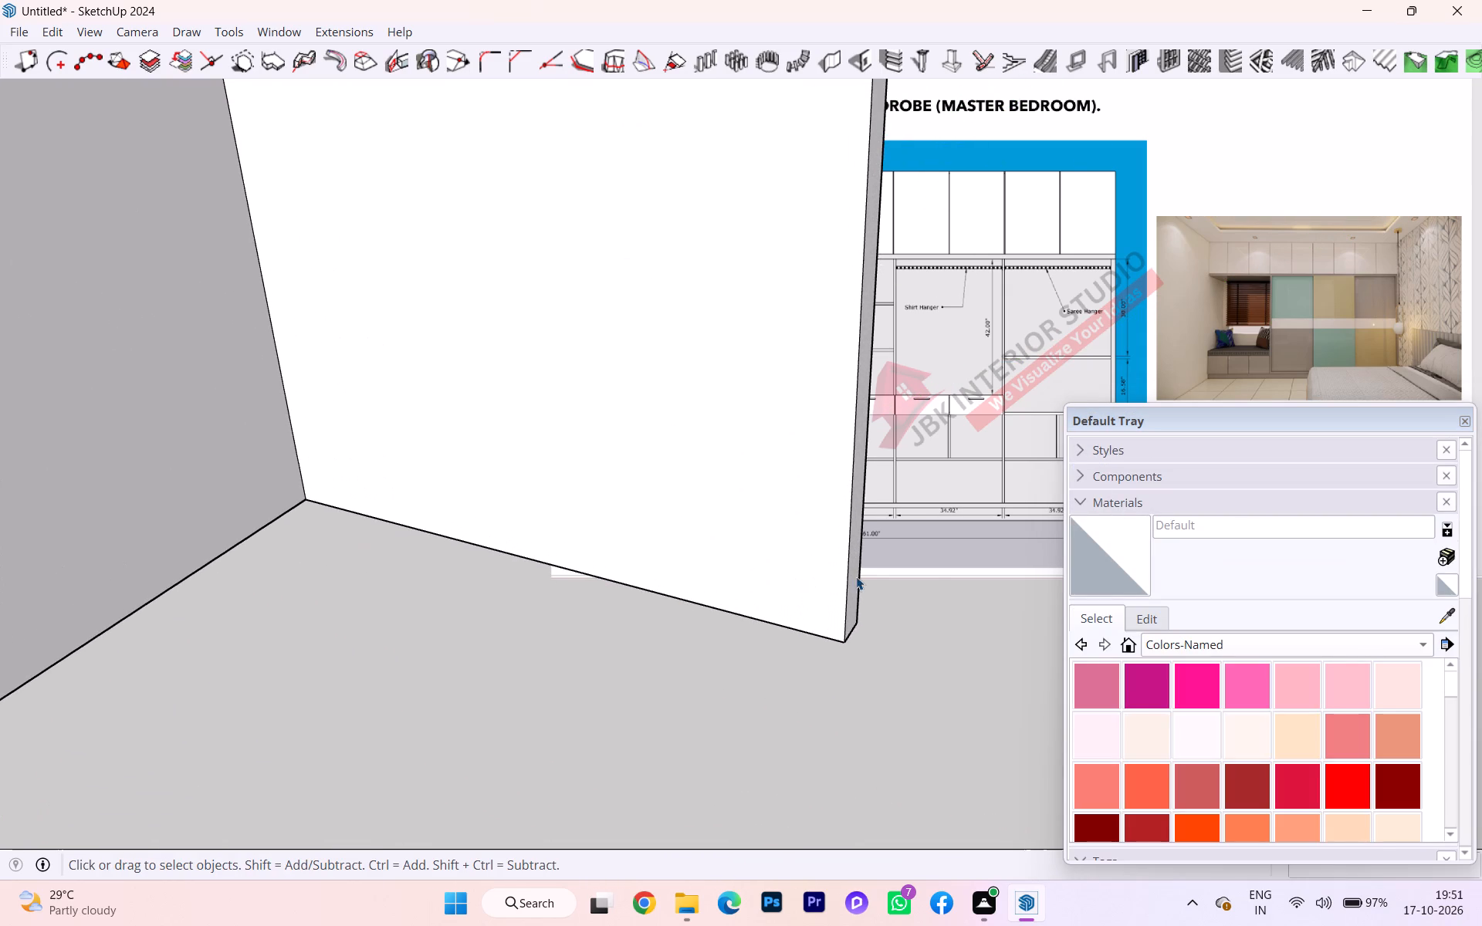
key("r")
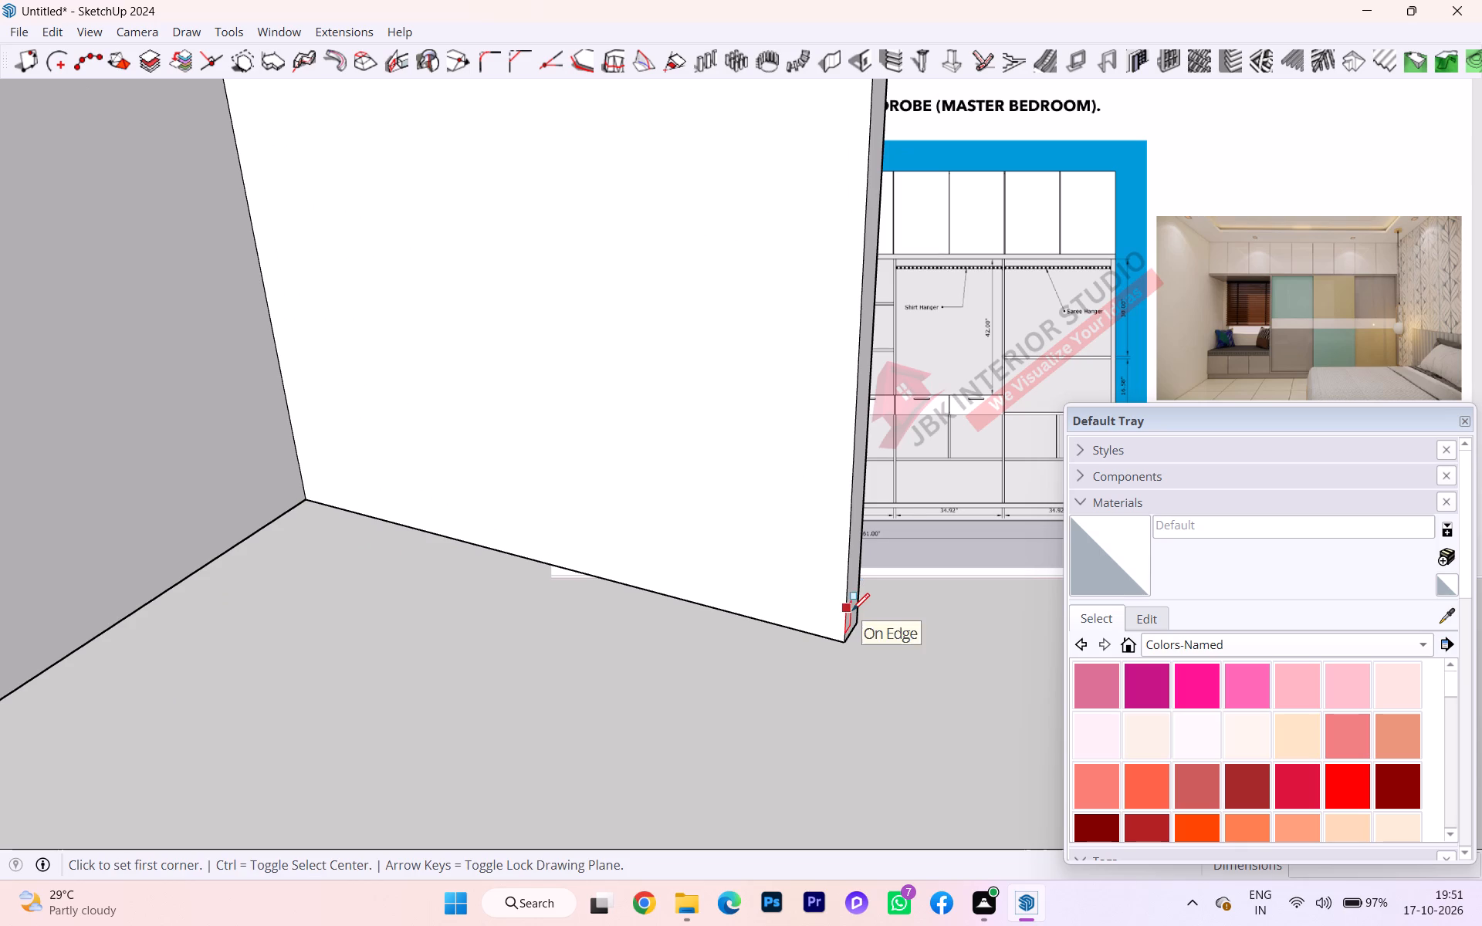
key("BackSpace")
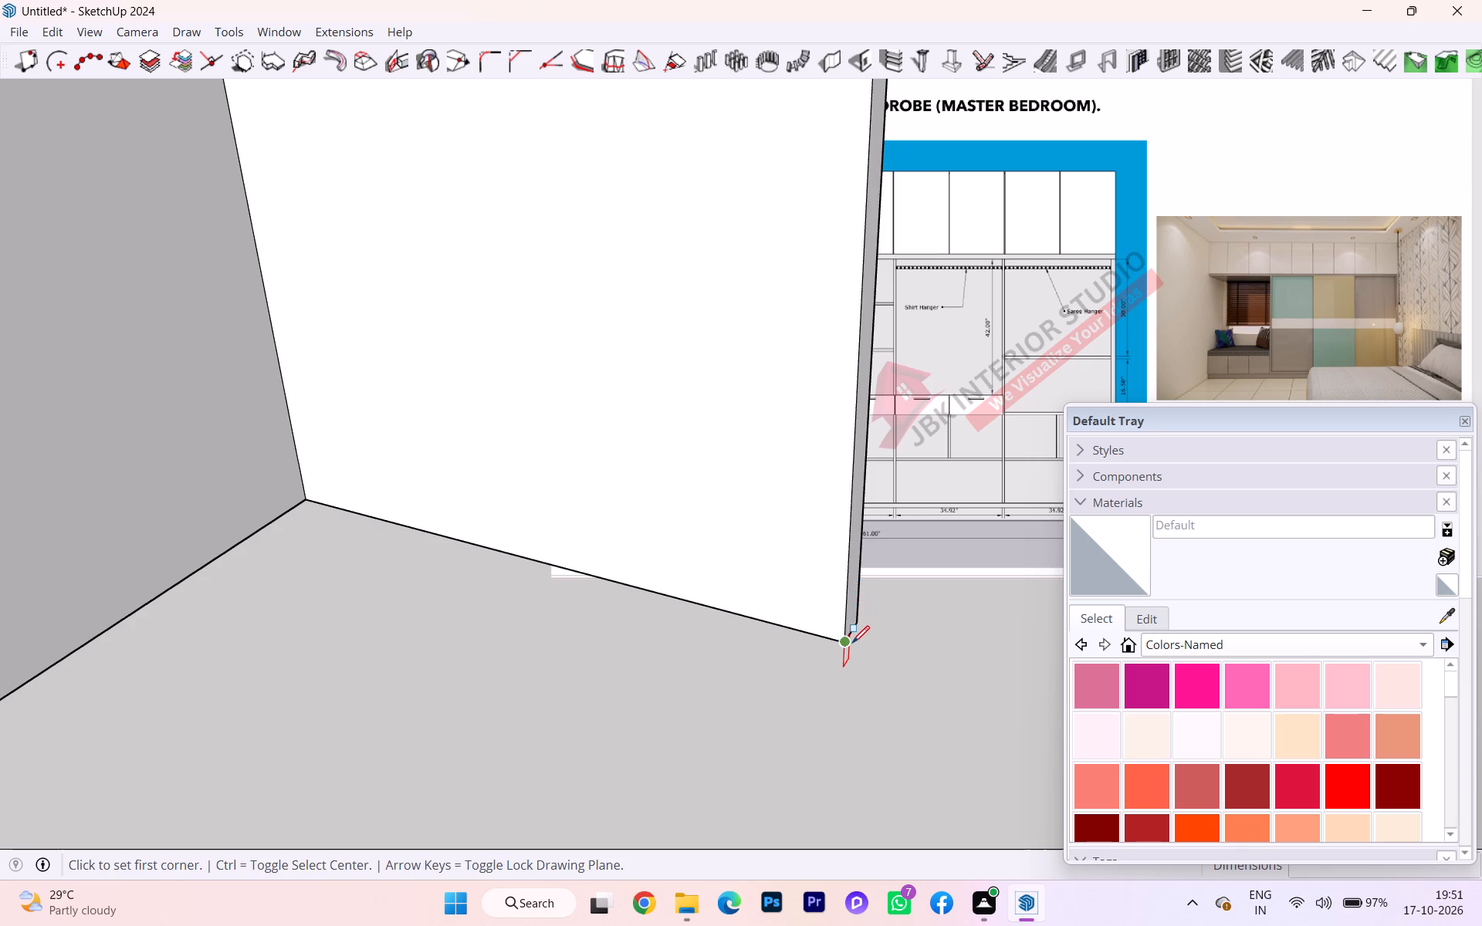
left_click(837, 641)
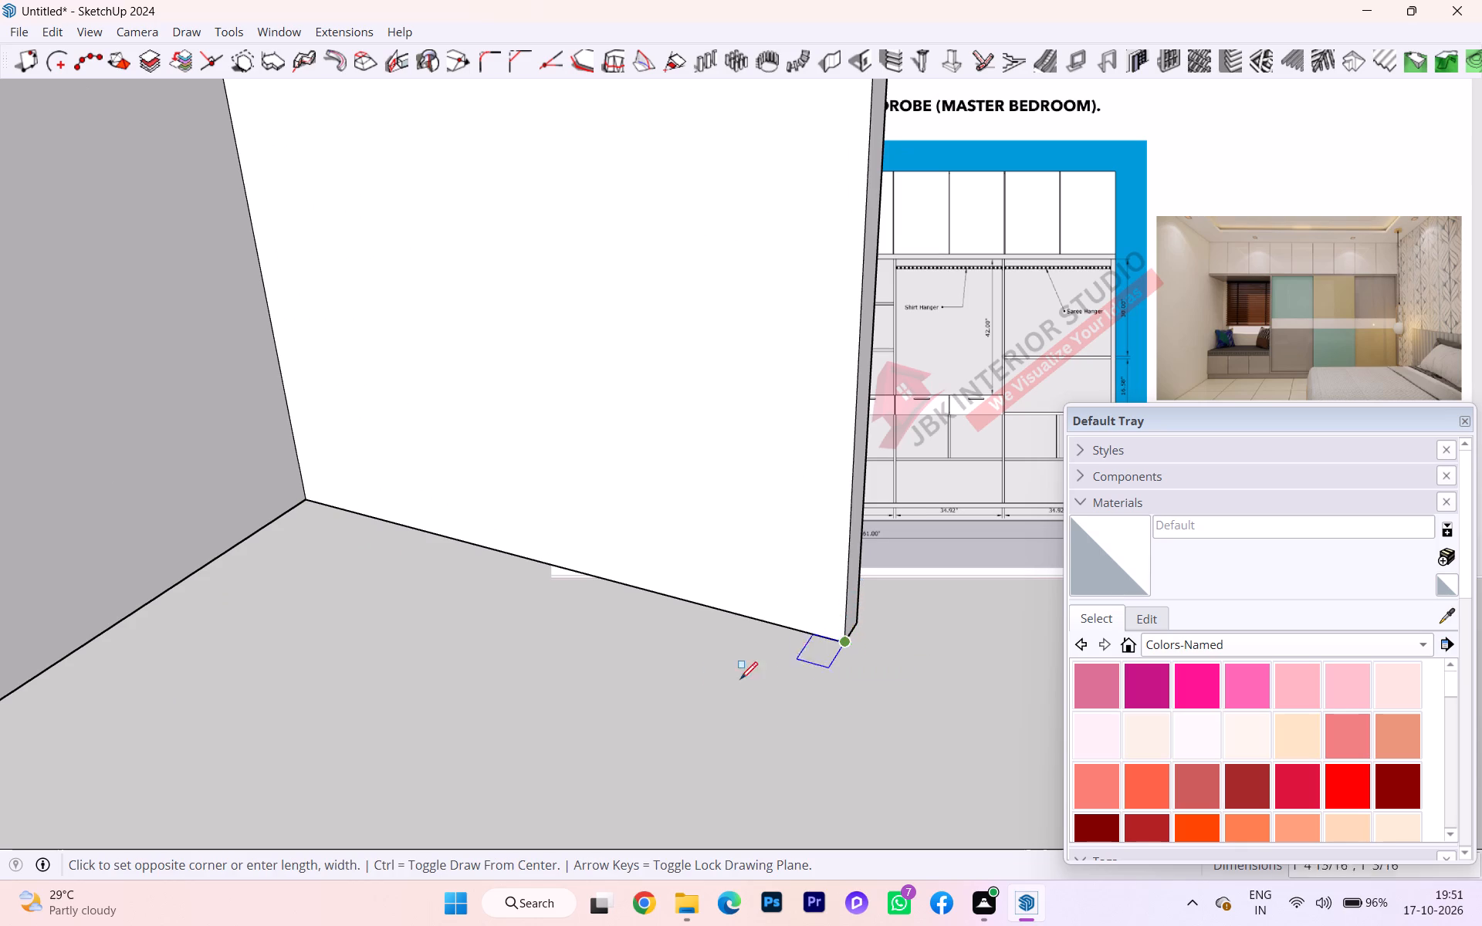
scroll(633, 697, "down", 2)
scroll(632, 697, "up", 2)
scroll(632, 697, "down", 14)
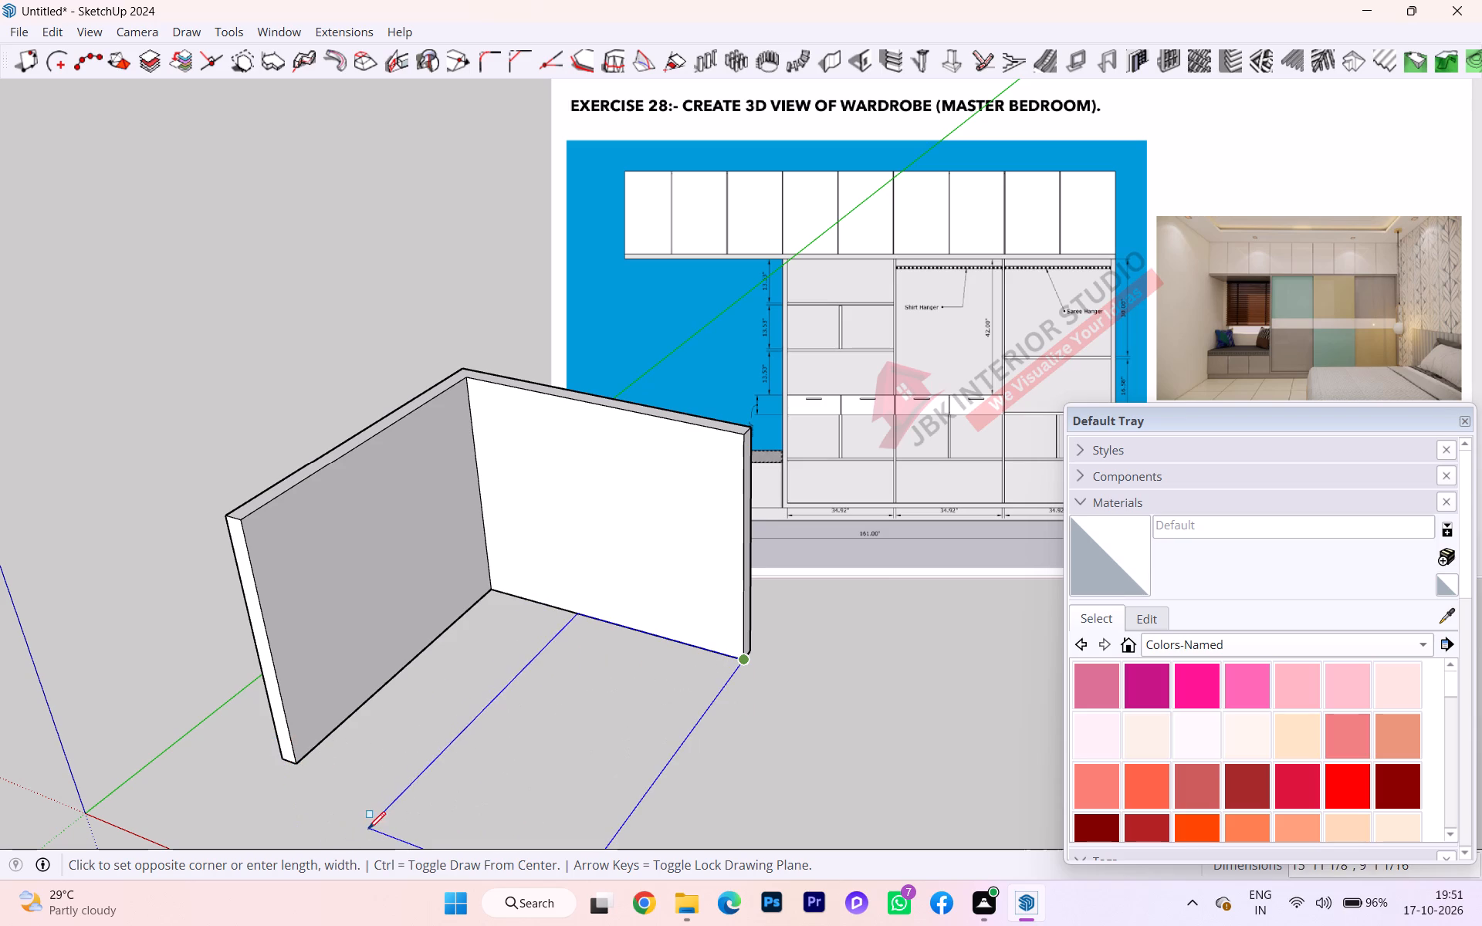
left_click(279, 759)
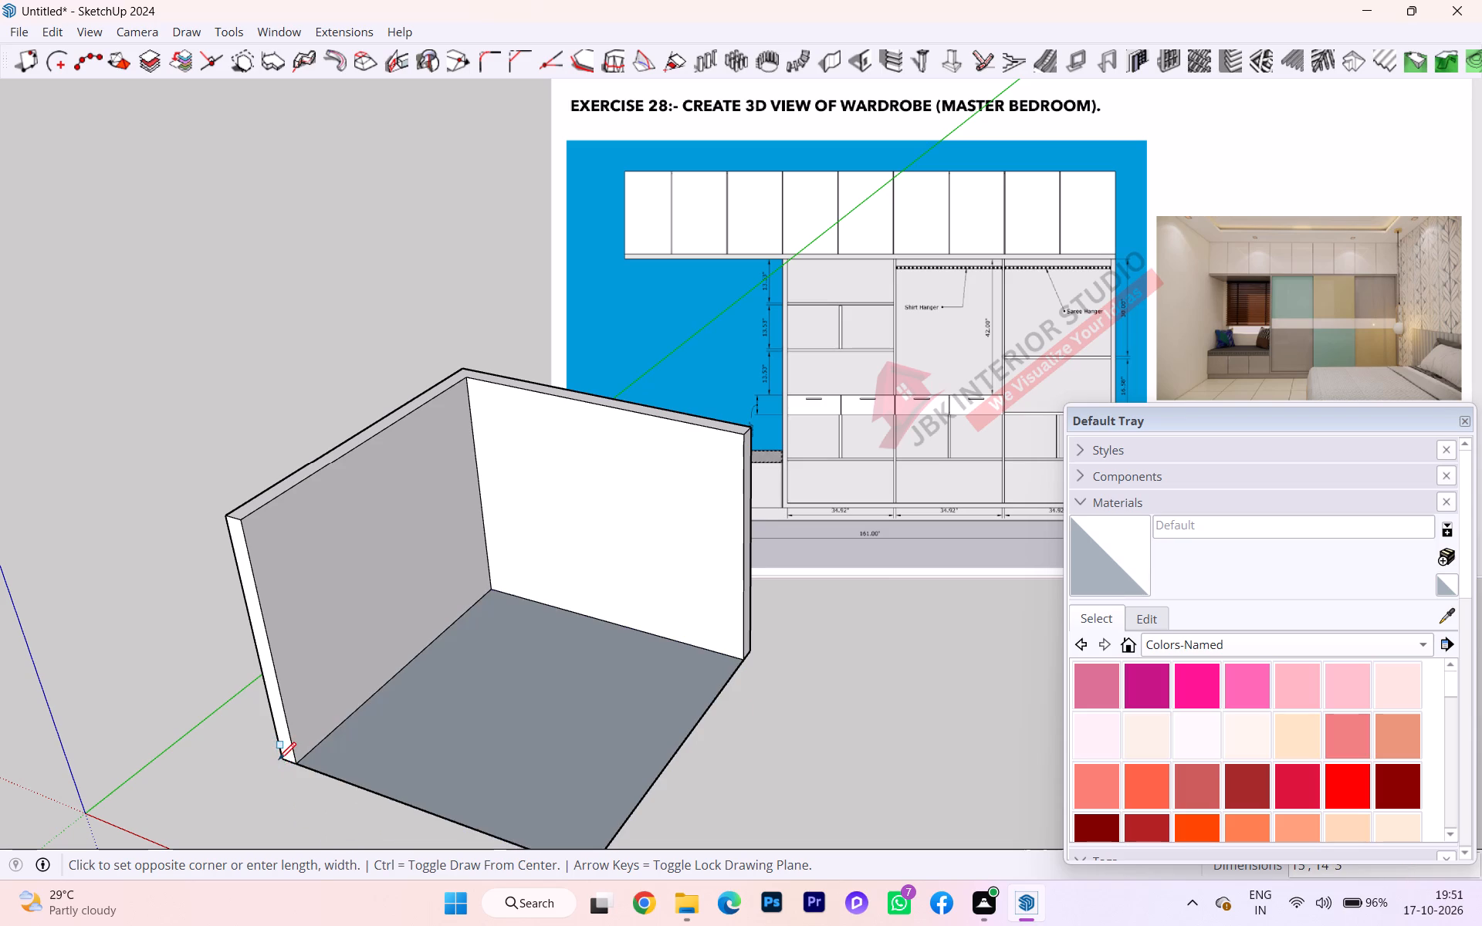
scroll(558, 664, "down", 2)
middle_click_drag(560, 667, 400, 313)
middle_click_drag(607, 647, 604, 524)
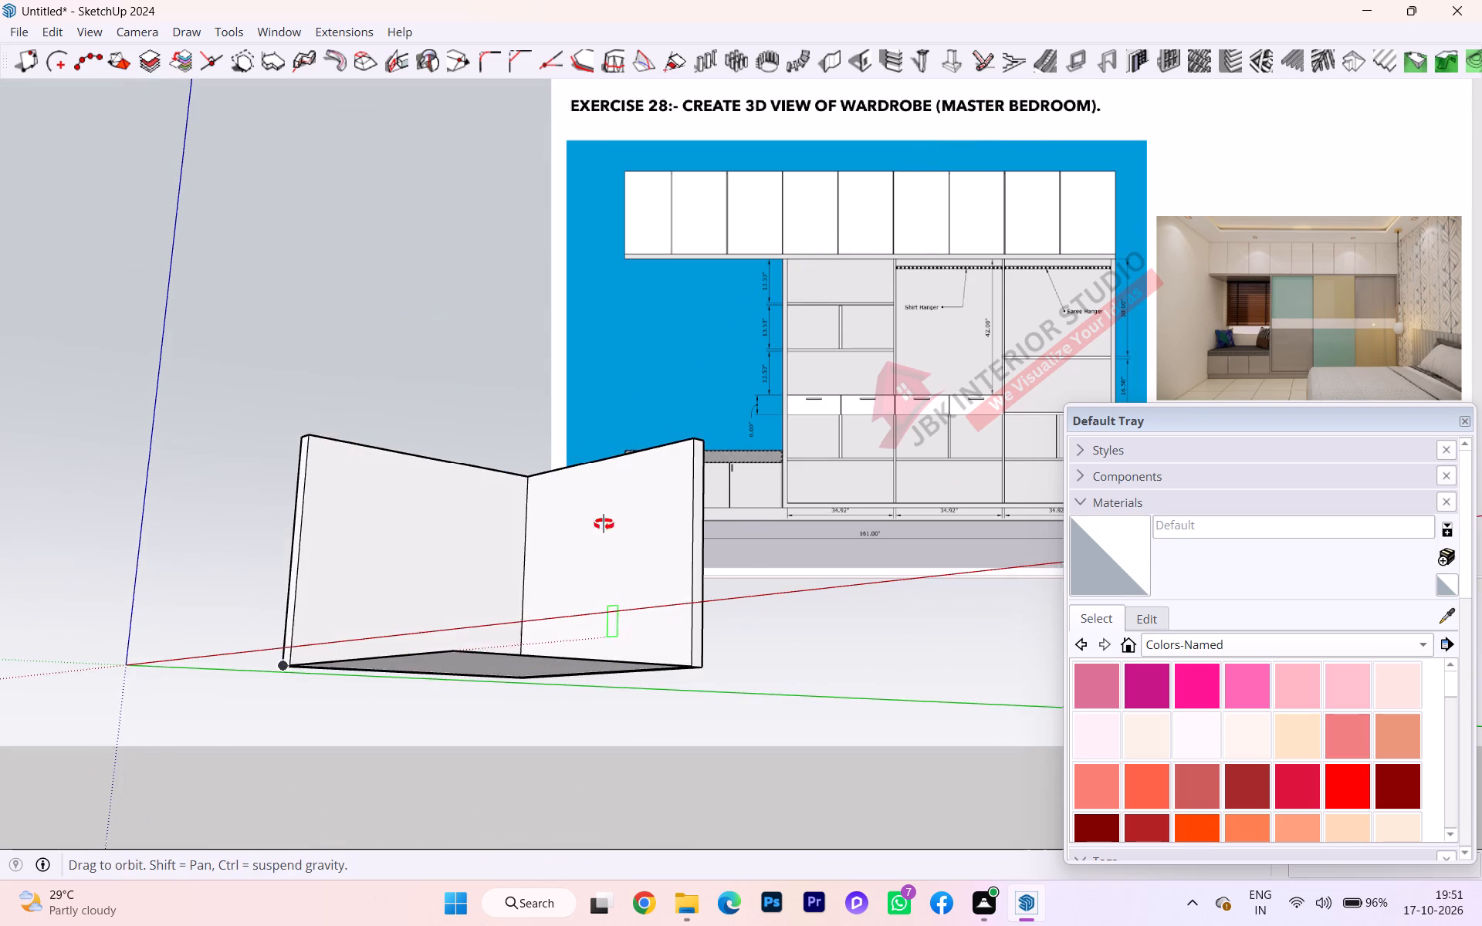
middle_click_drag(604, 524, 628, 925)
scroll(638, 903, "up", 1)
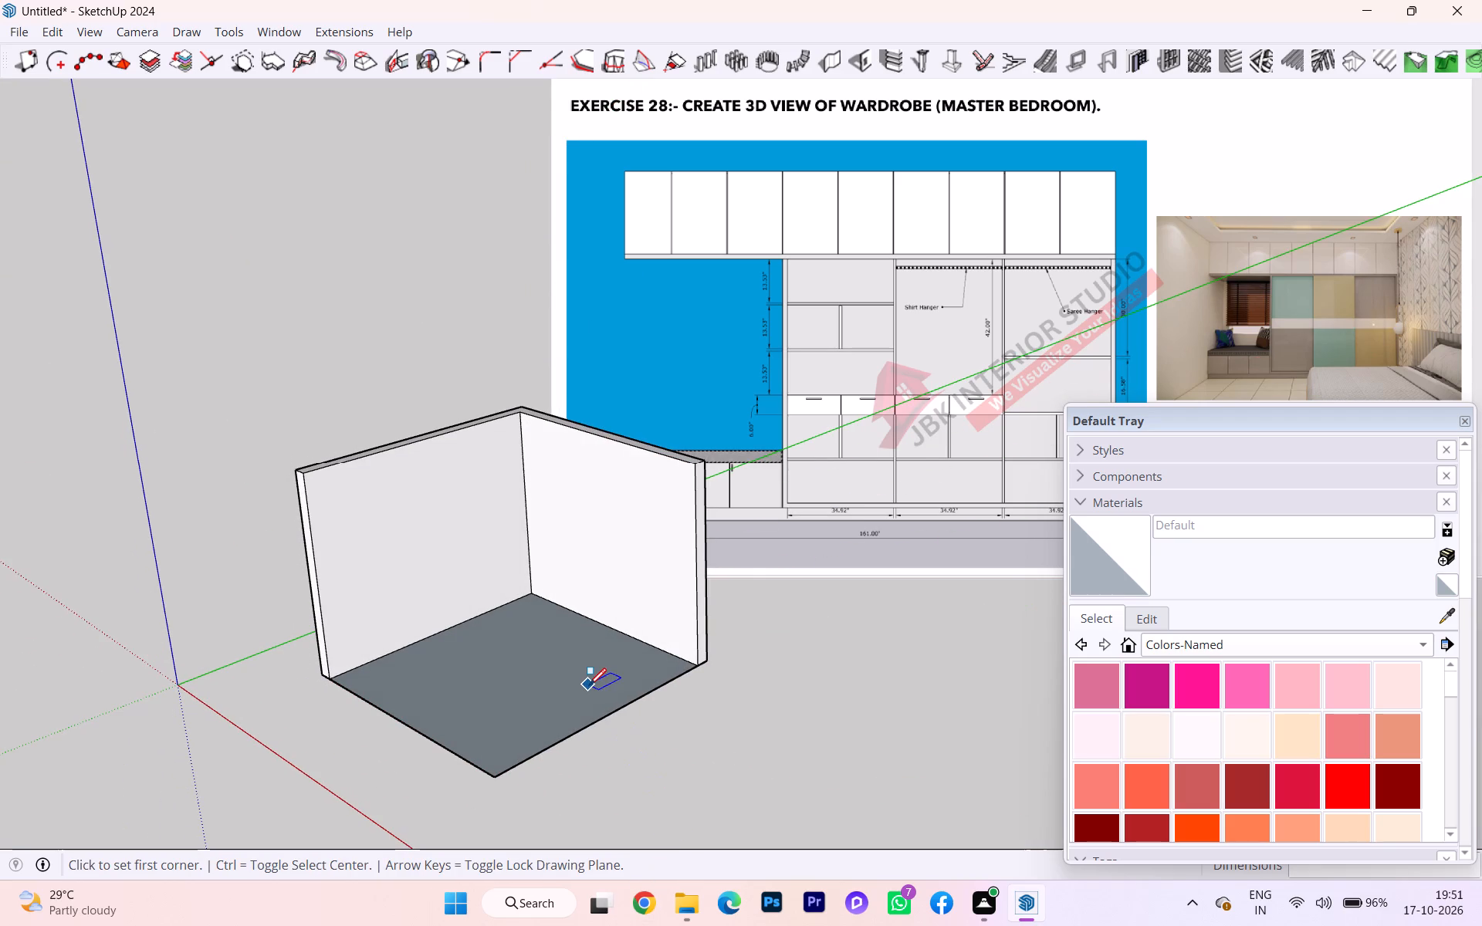
key("space")
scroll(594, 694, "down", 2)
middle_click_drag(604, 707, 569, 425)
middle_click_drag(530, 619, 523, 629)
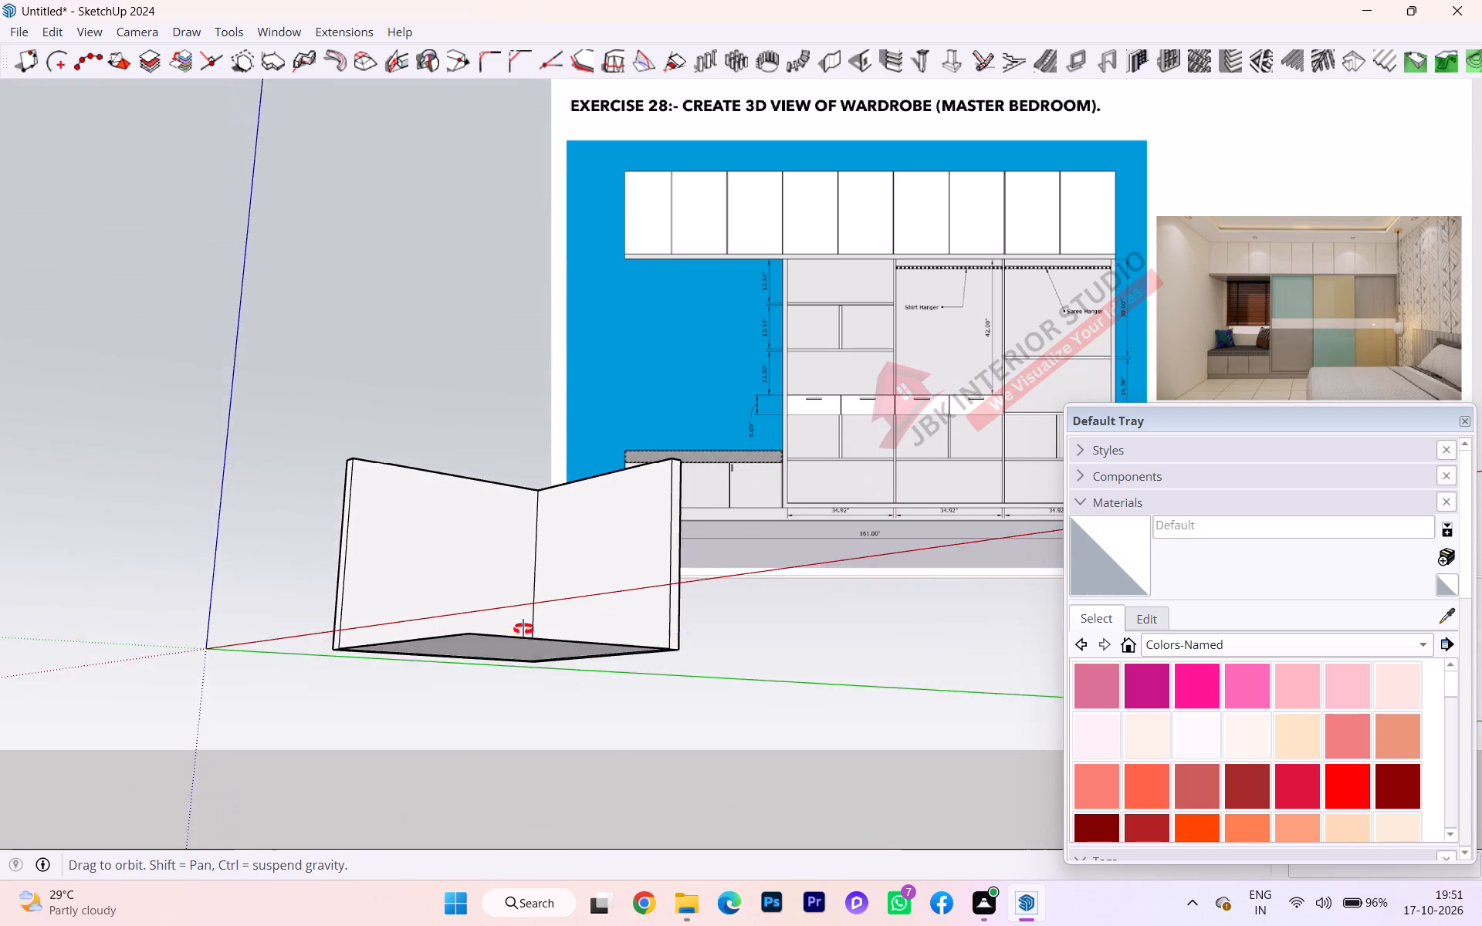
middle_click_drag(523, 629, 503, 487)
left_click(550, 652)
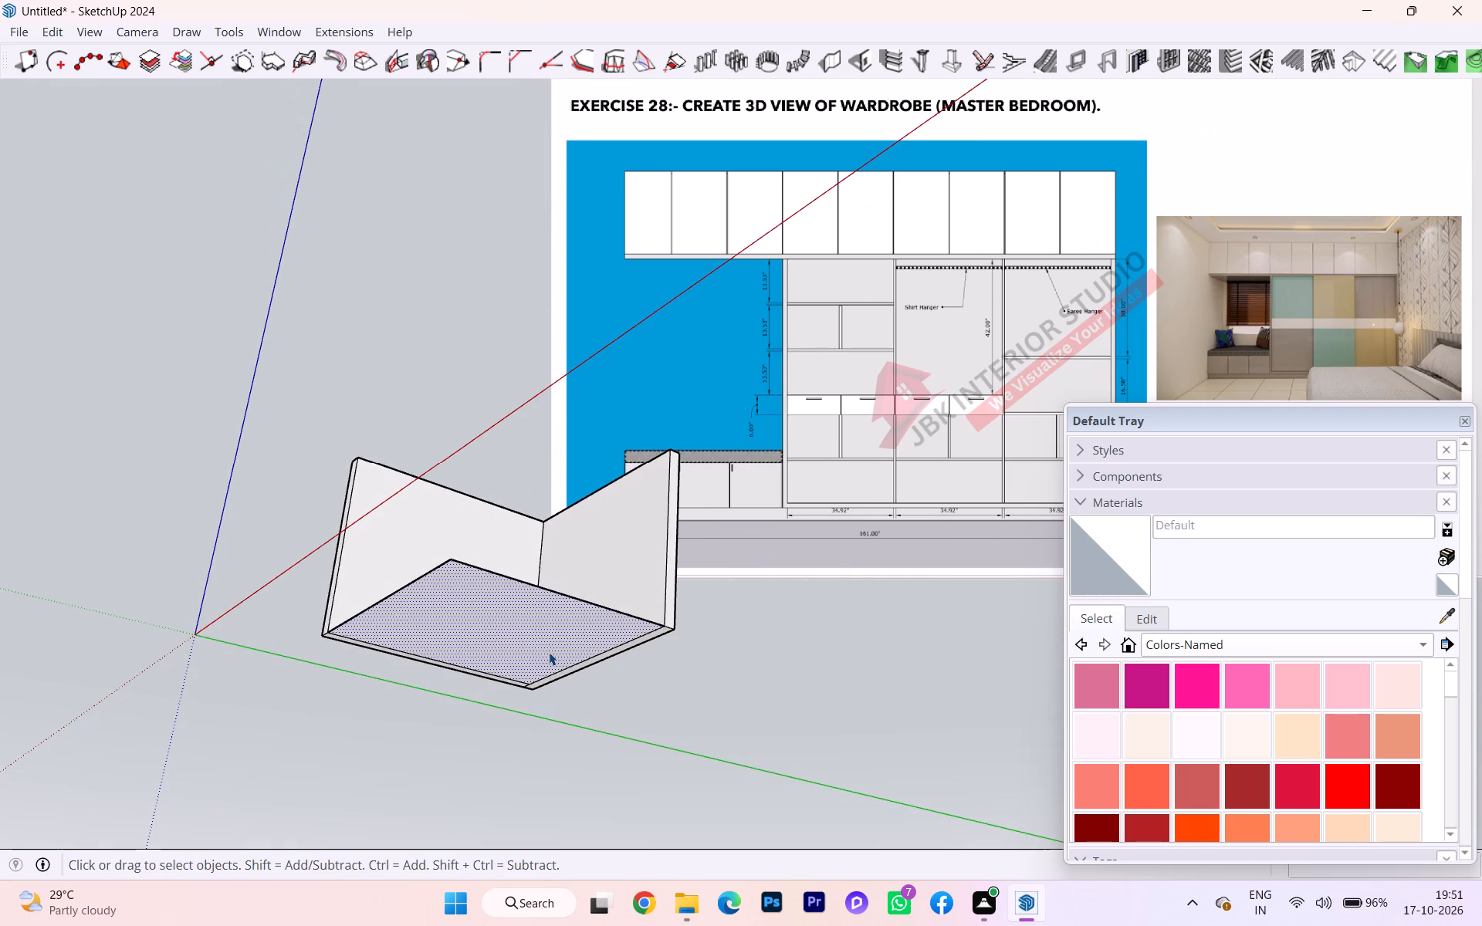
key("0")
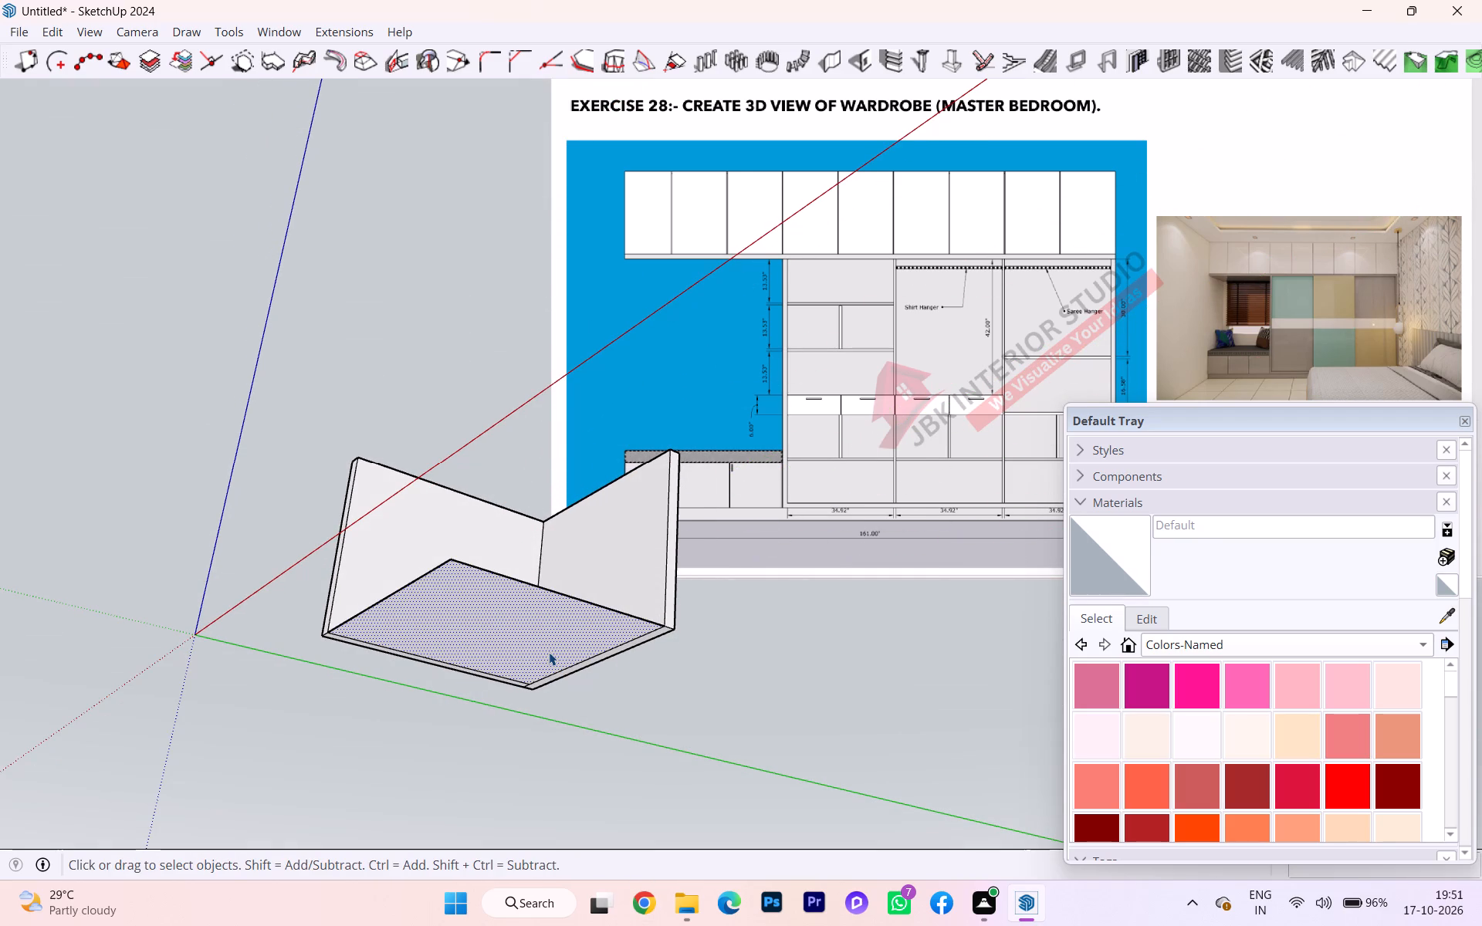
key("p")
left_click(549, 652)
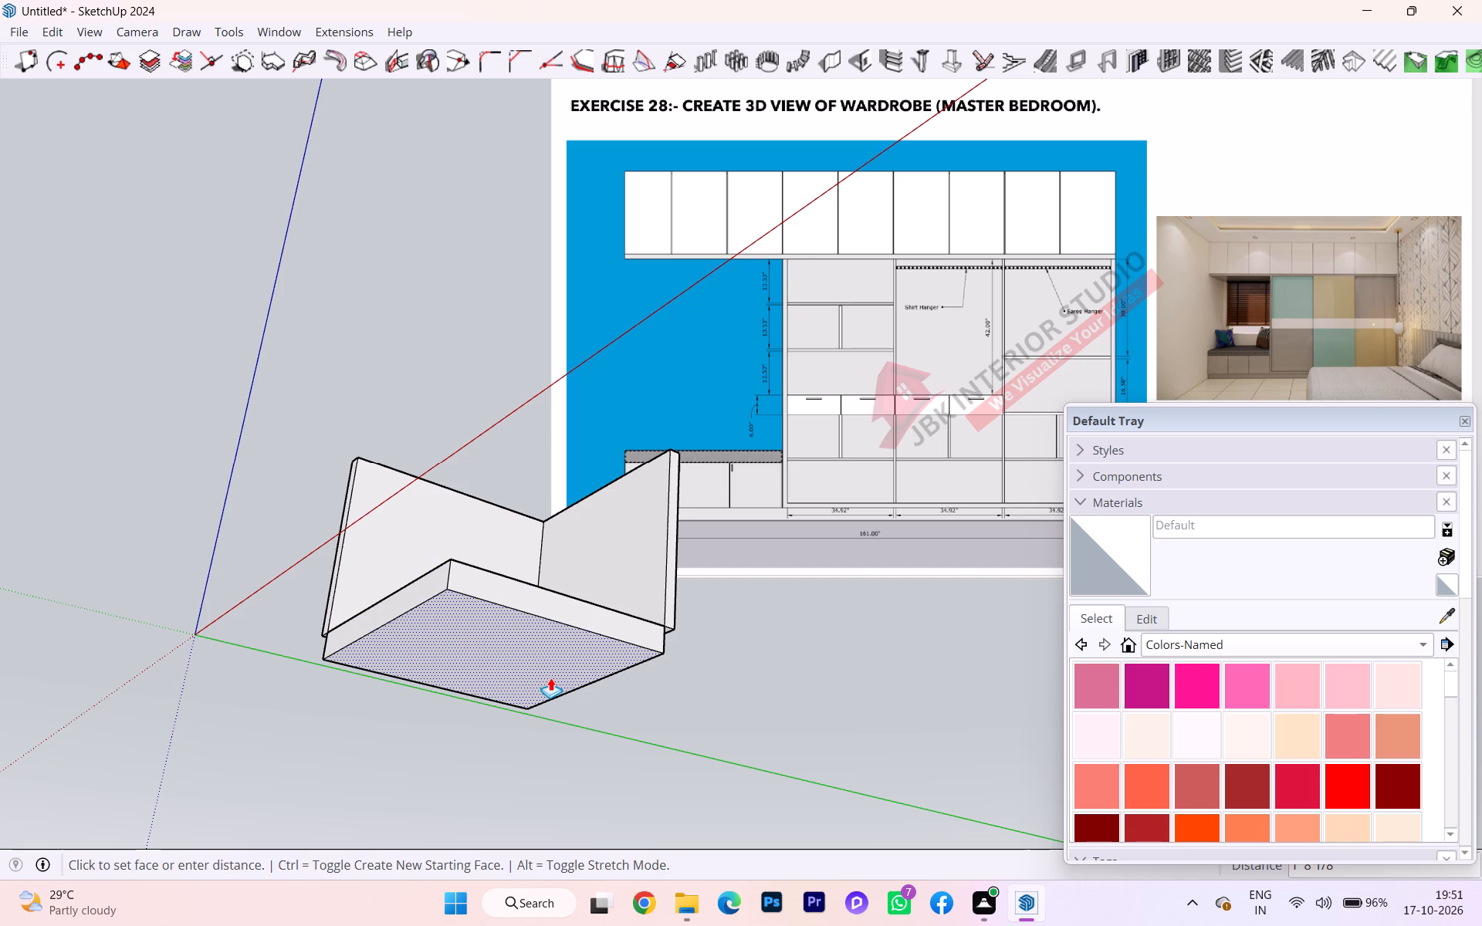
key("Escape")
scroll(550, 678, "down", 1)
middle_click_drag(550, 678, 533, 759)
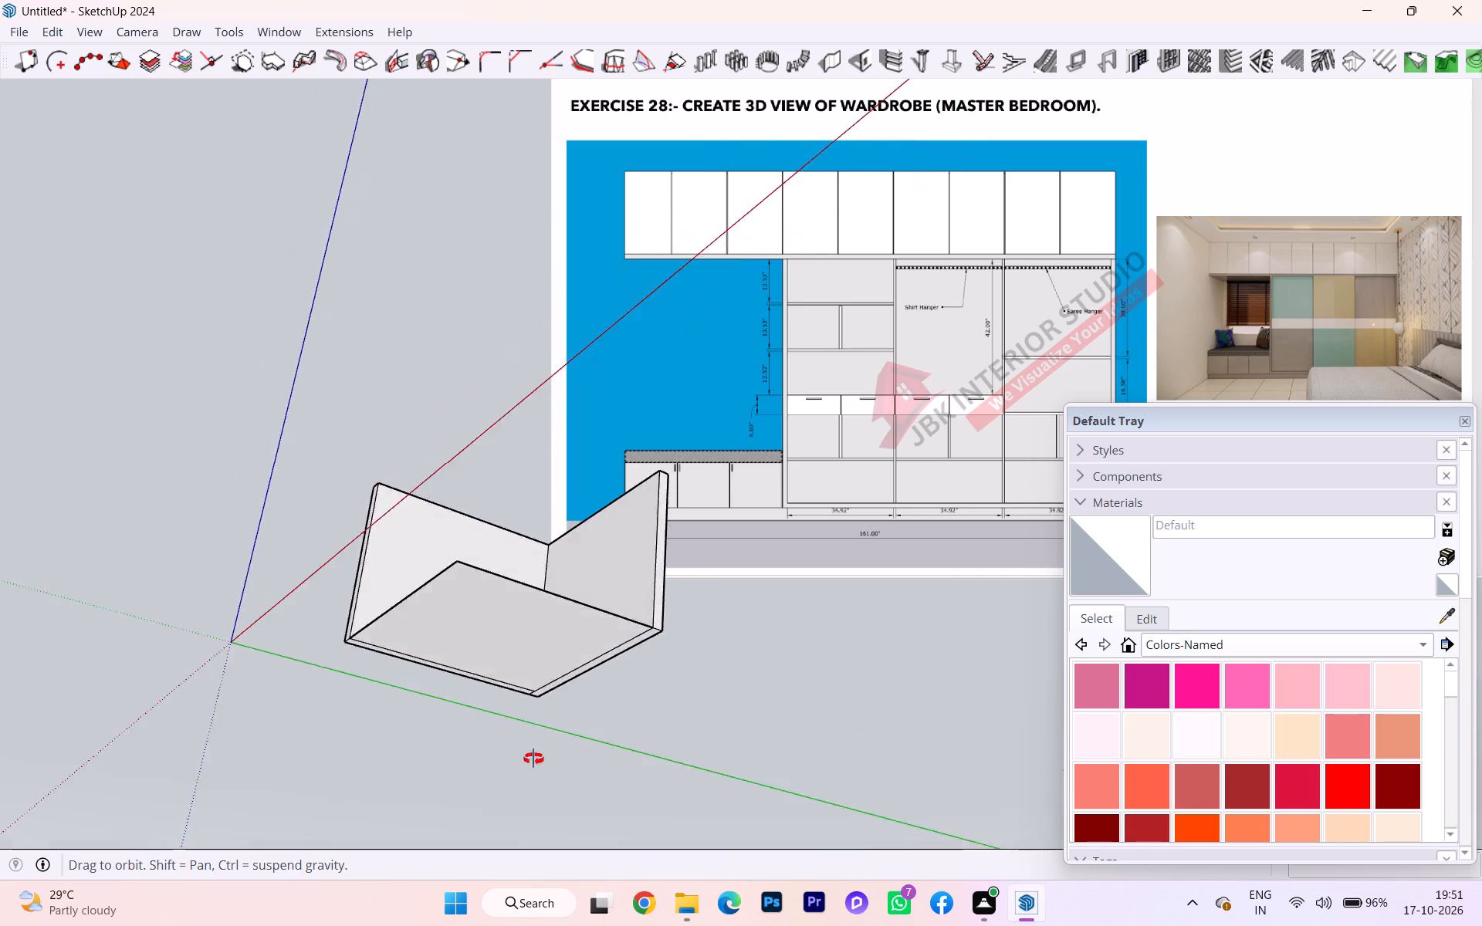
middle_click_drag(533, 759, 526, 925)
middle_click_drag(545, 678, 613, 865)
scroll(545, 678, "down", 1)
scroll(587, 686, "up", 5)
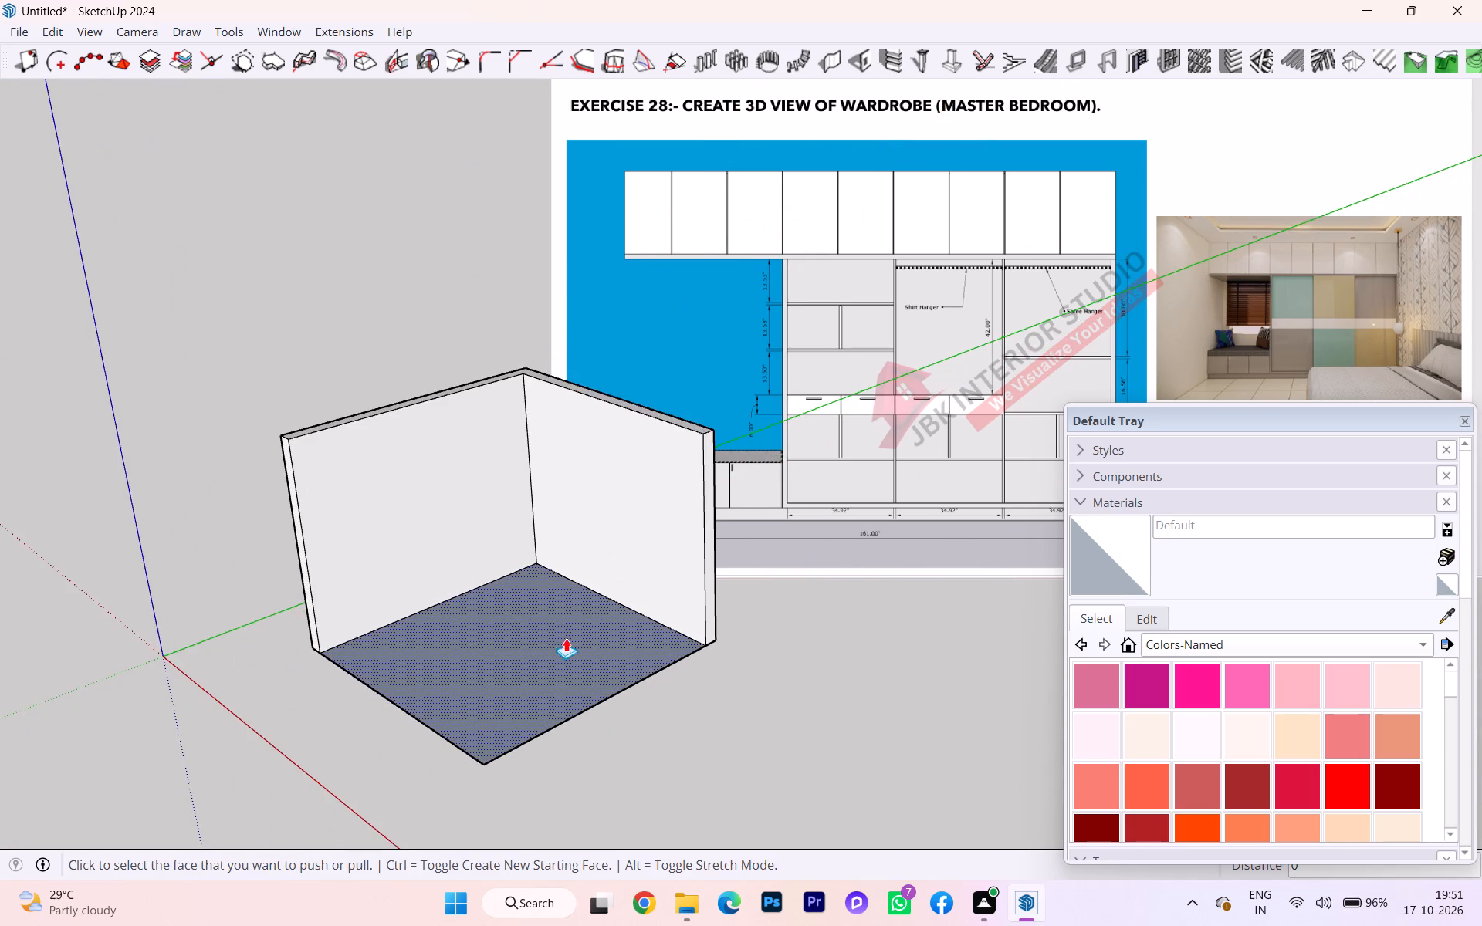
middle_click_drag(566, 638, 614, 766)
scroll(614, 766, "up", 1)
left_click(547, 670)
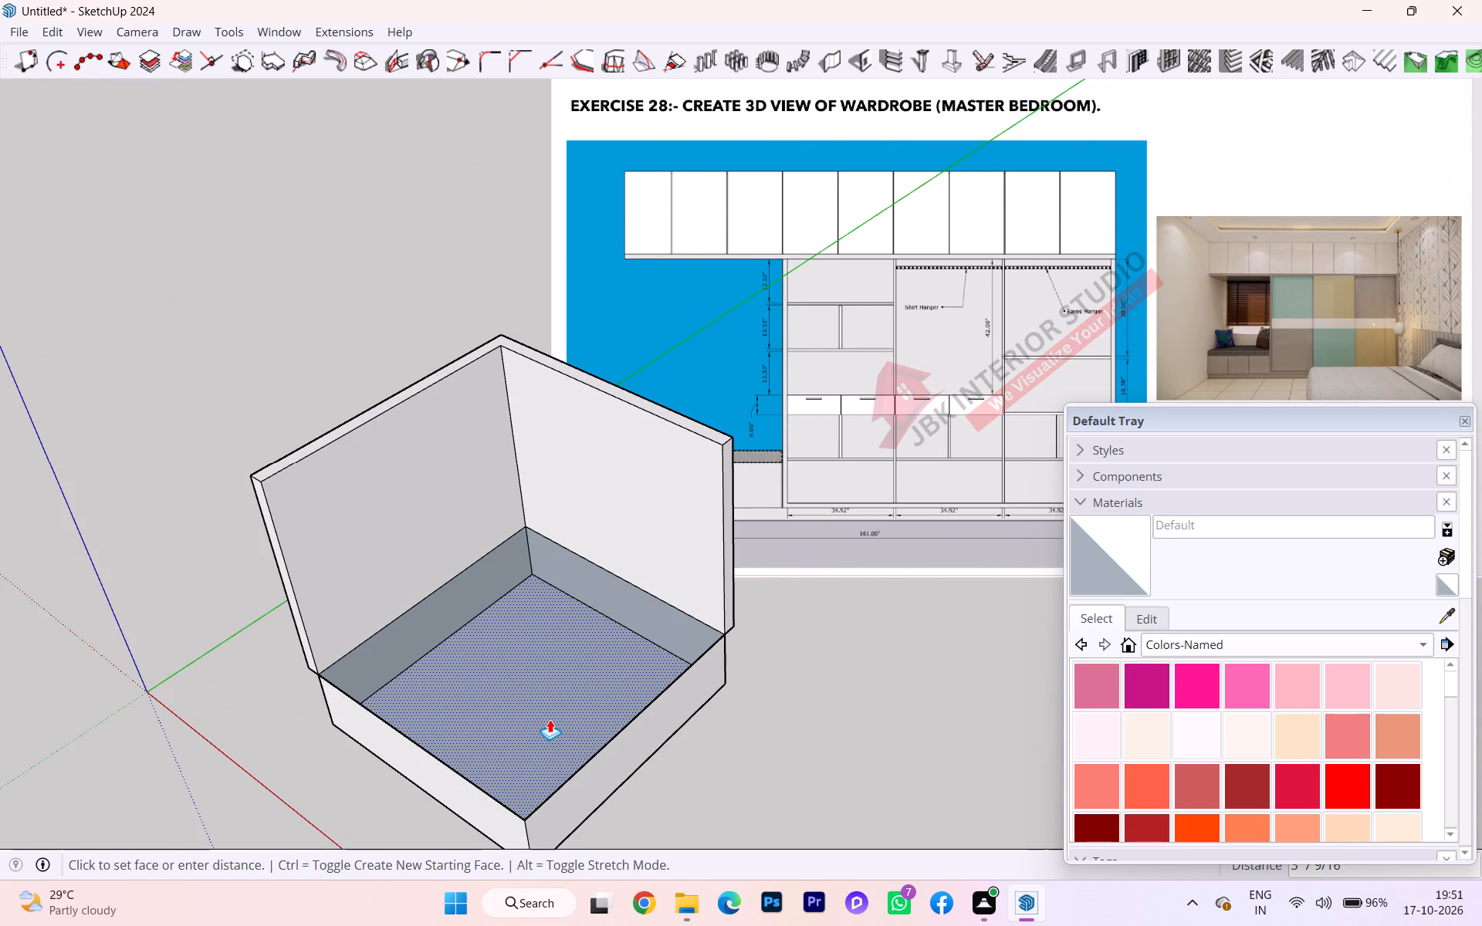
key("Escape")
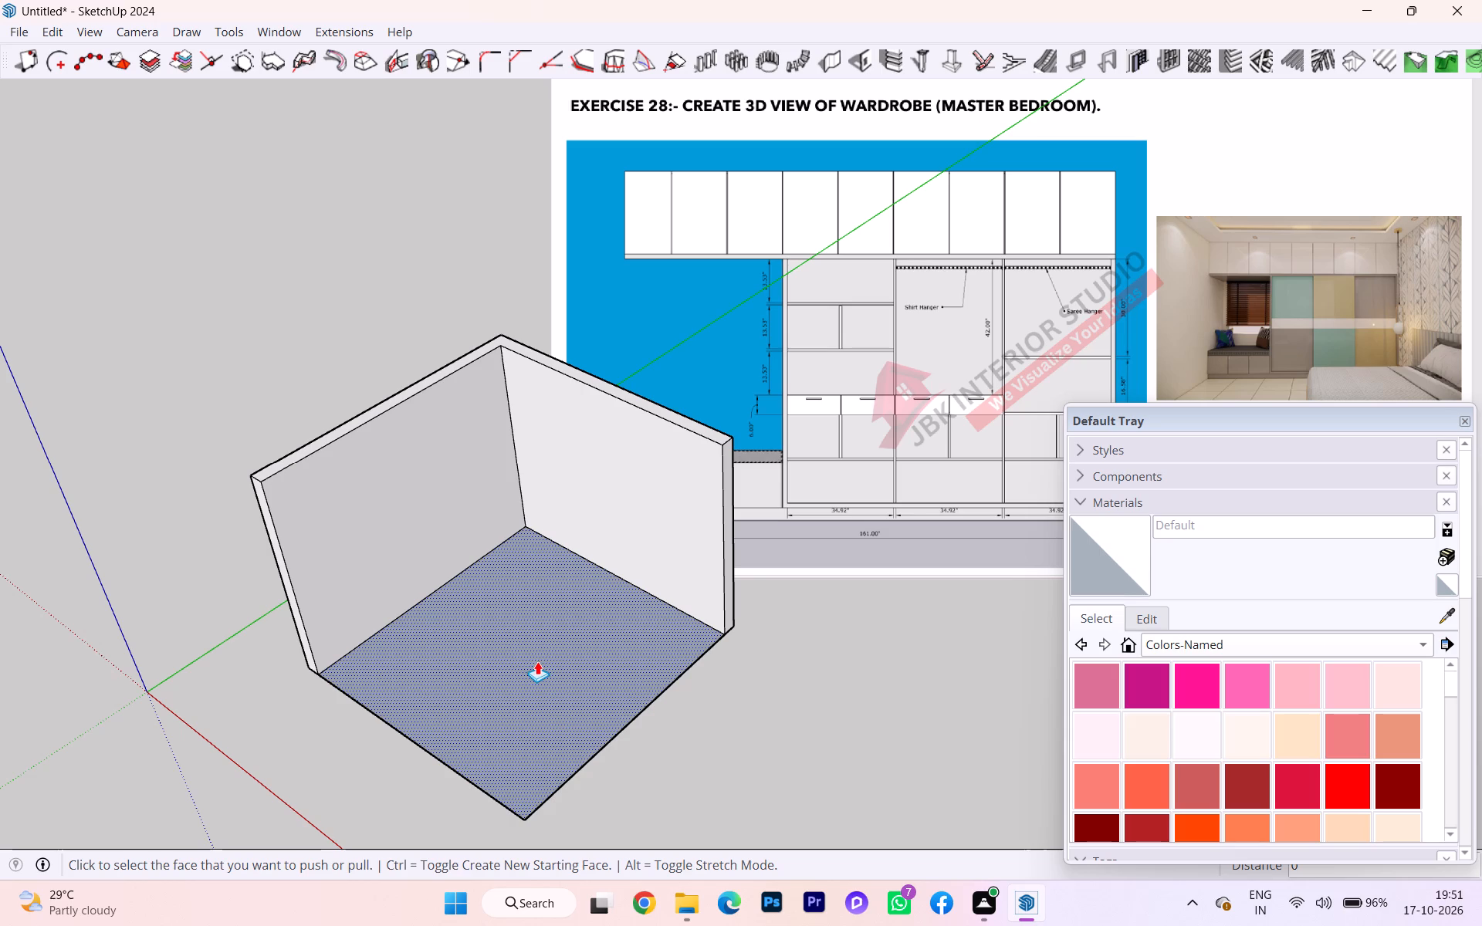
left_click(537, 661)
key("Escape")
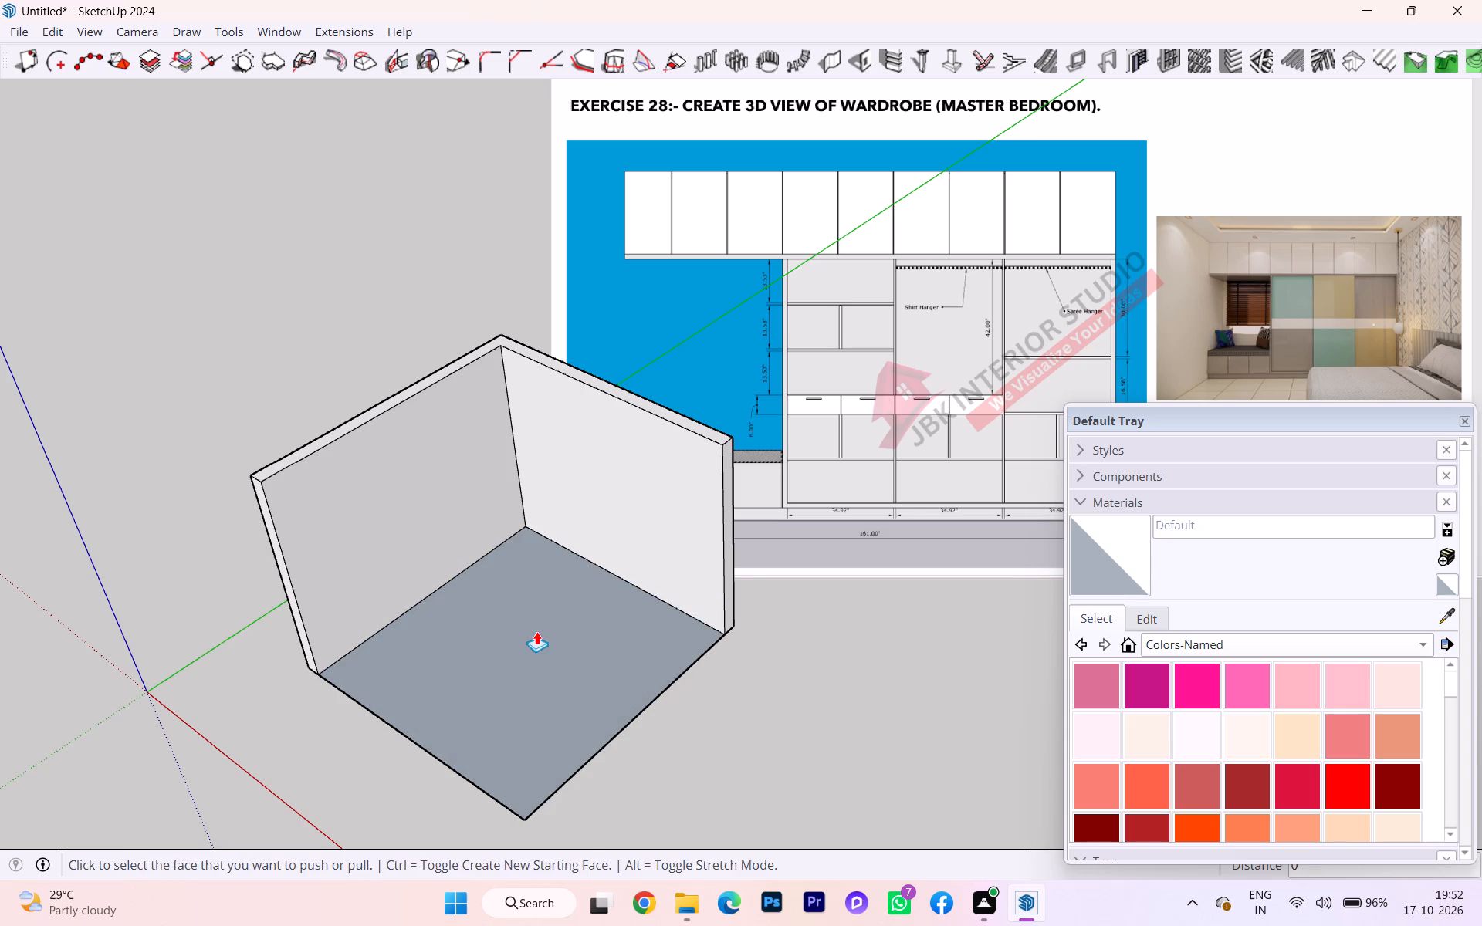
Reverse the floor face between the two walls so its front side faces up.
key("space")
left_click(537, 657)
right_click(537, 658)
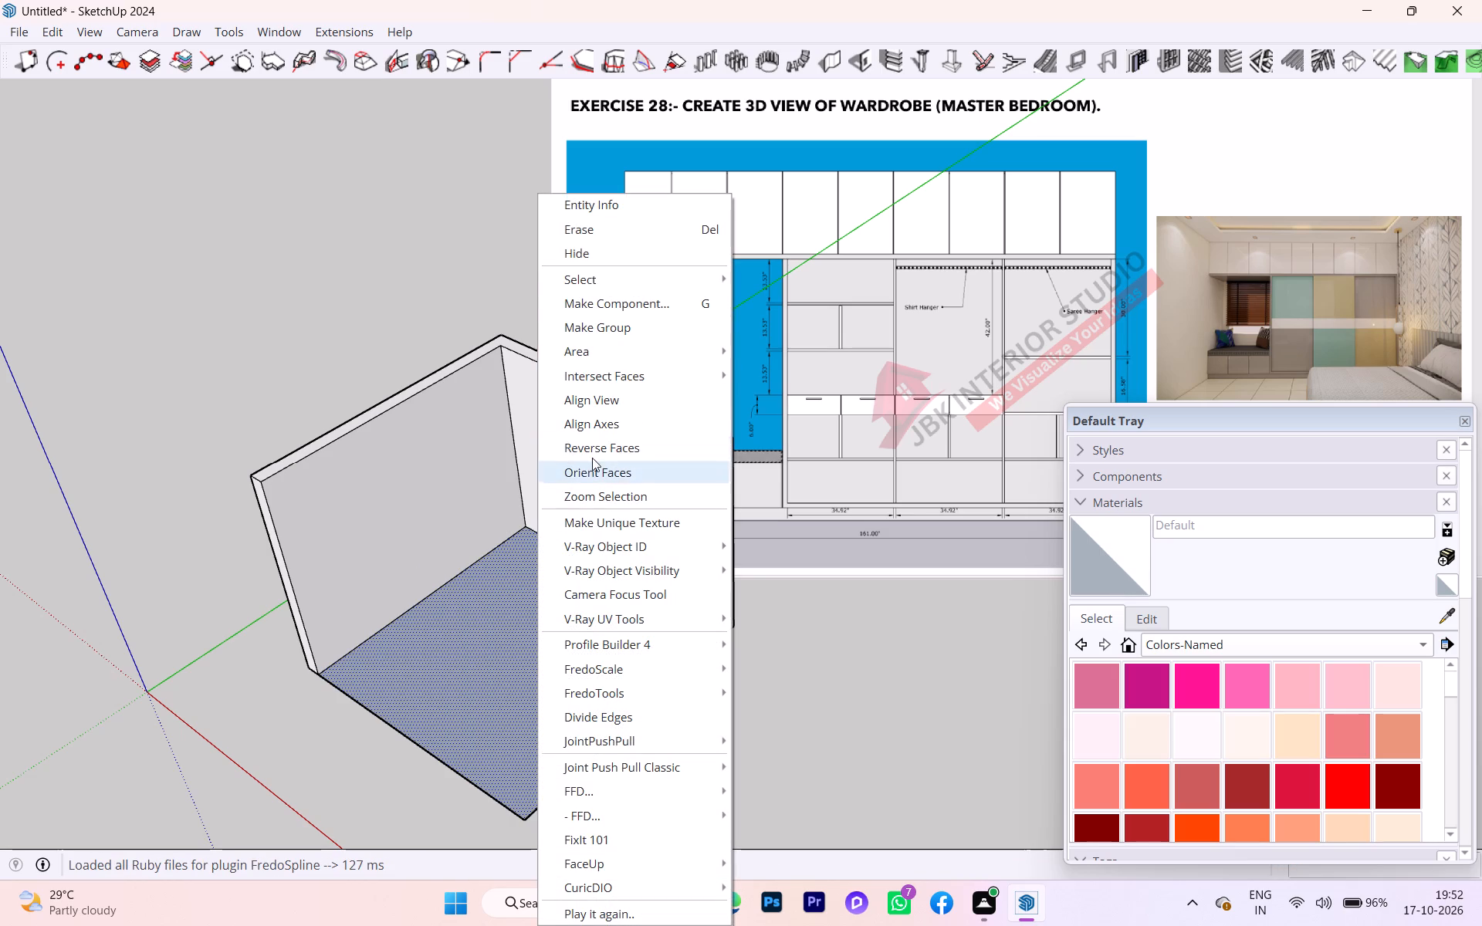
left_click(604, 454)
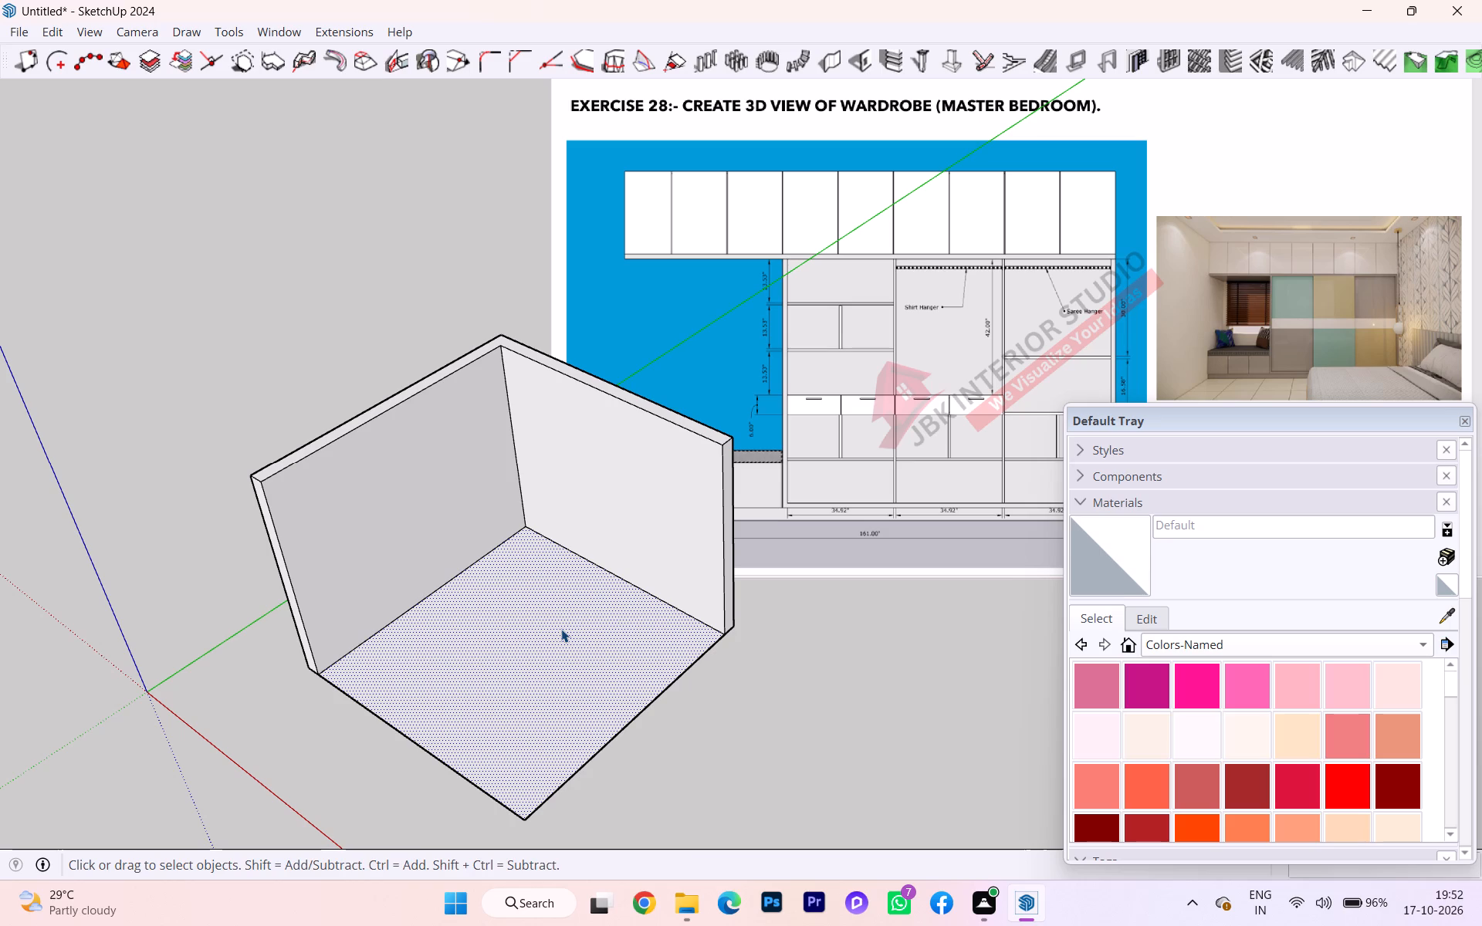
Push/Pull the floor face downward 6" from its underside to make a floor slab.
key("p")
left_click(561, 629)
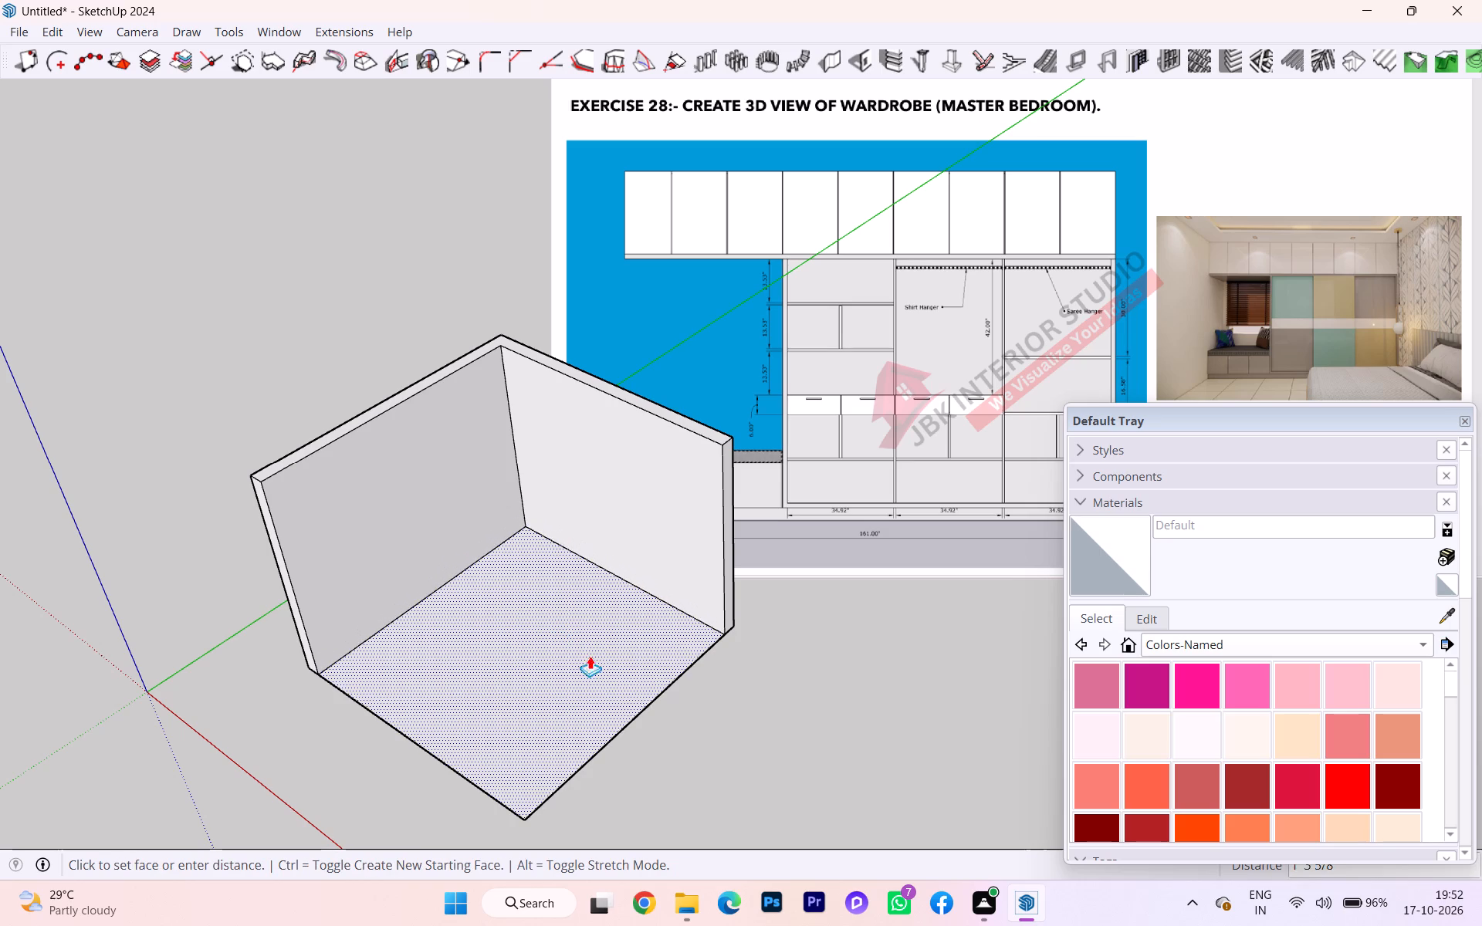
key("Escape")
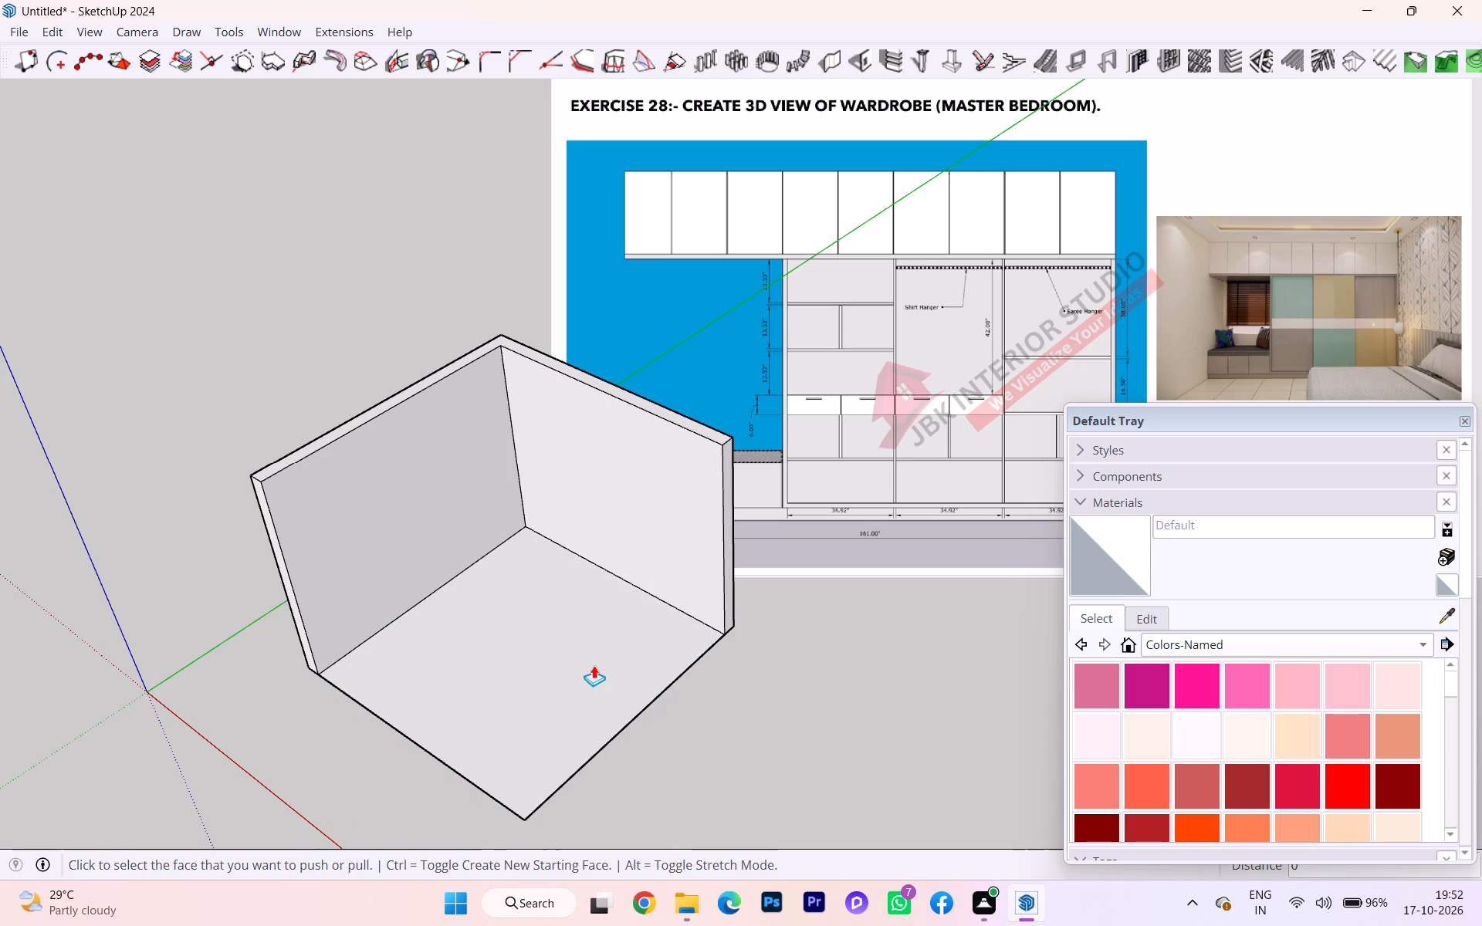
middle_click_drag(588, 661, 577, 438)
middle_click_drag(618, 694, 599, 468)
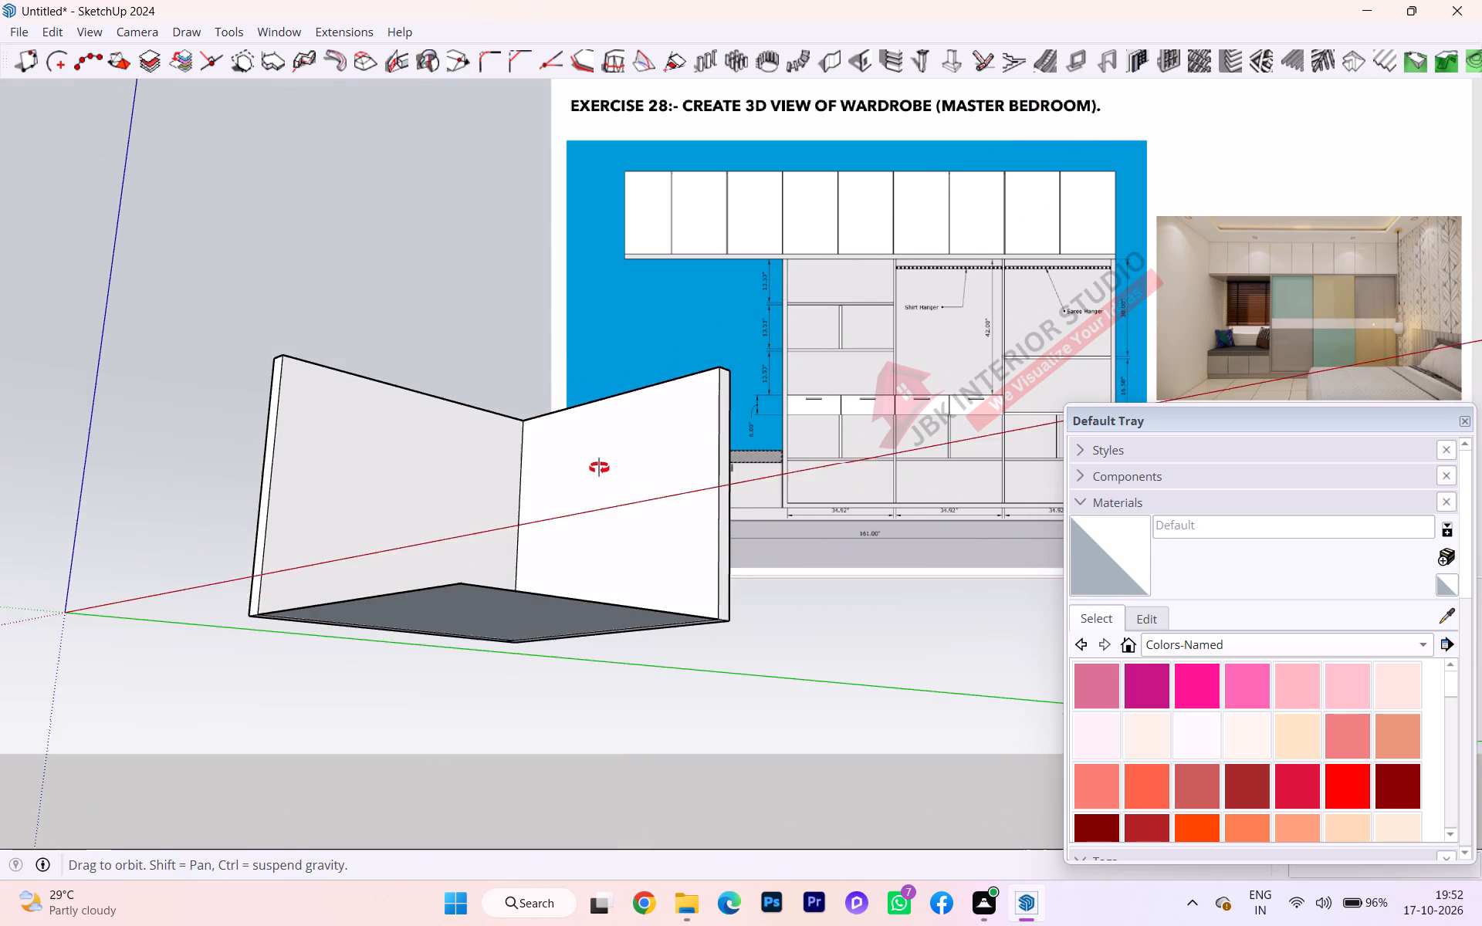
middle_click_drag(599, 468, 598, 467)
left_click(512, 599)
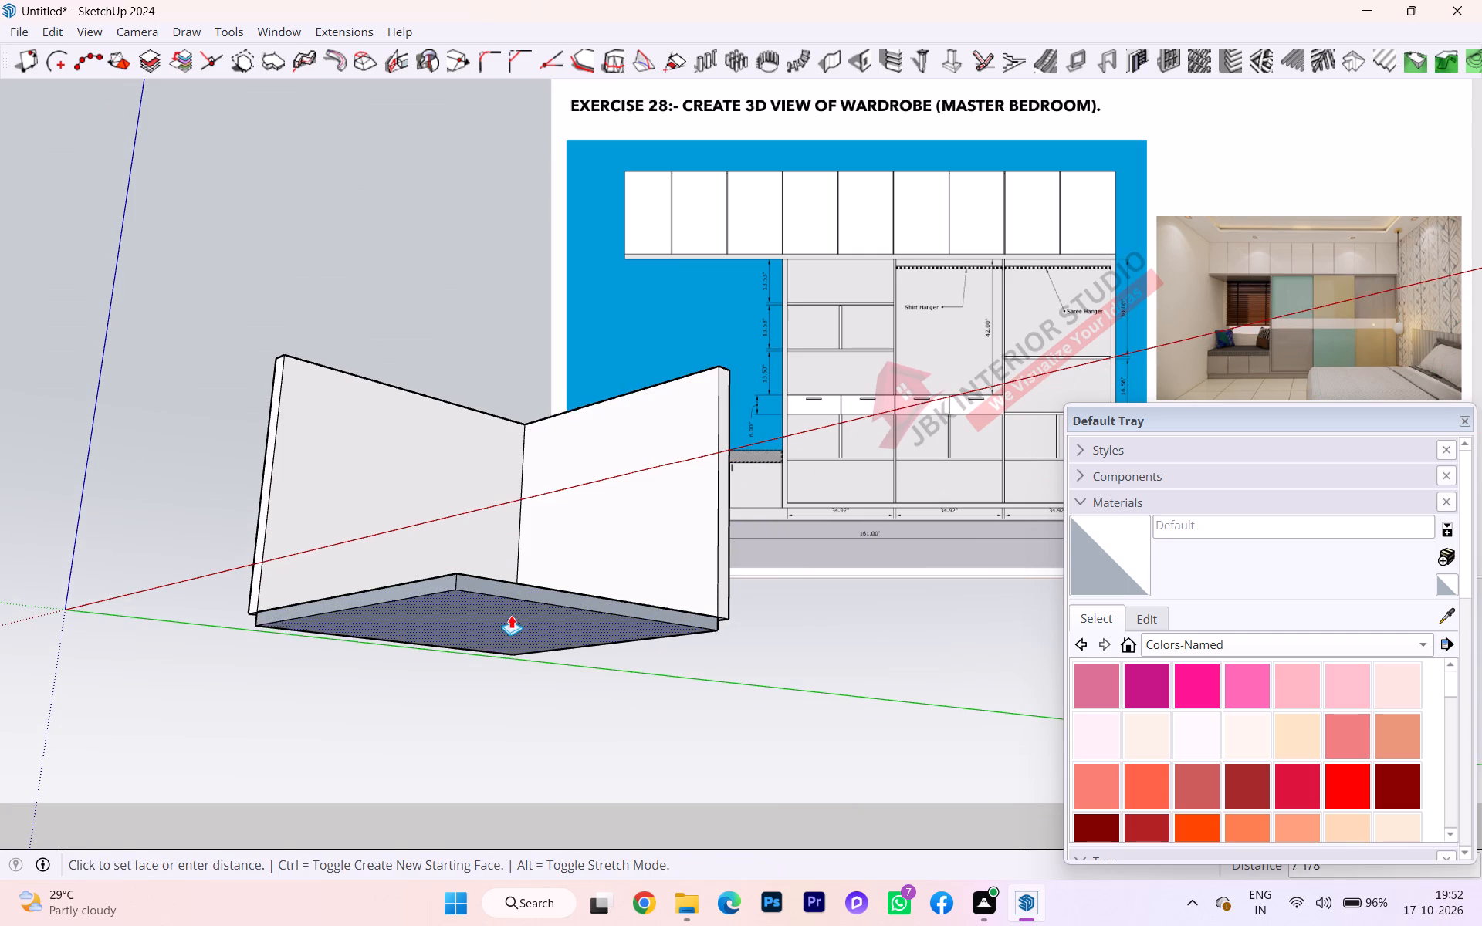
key("6")
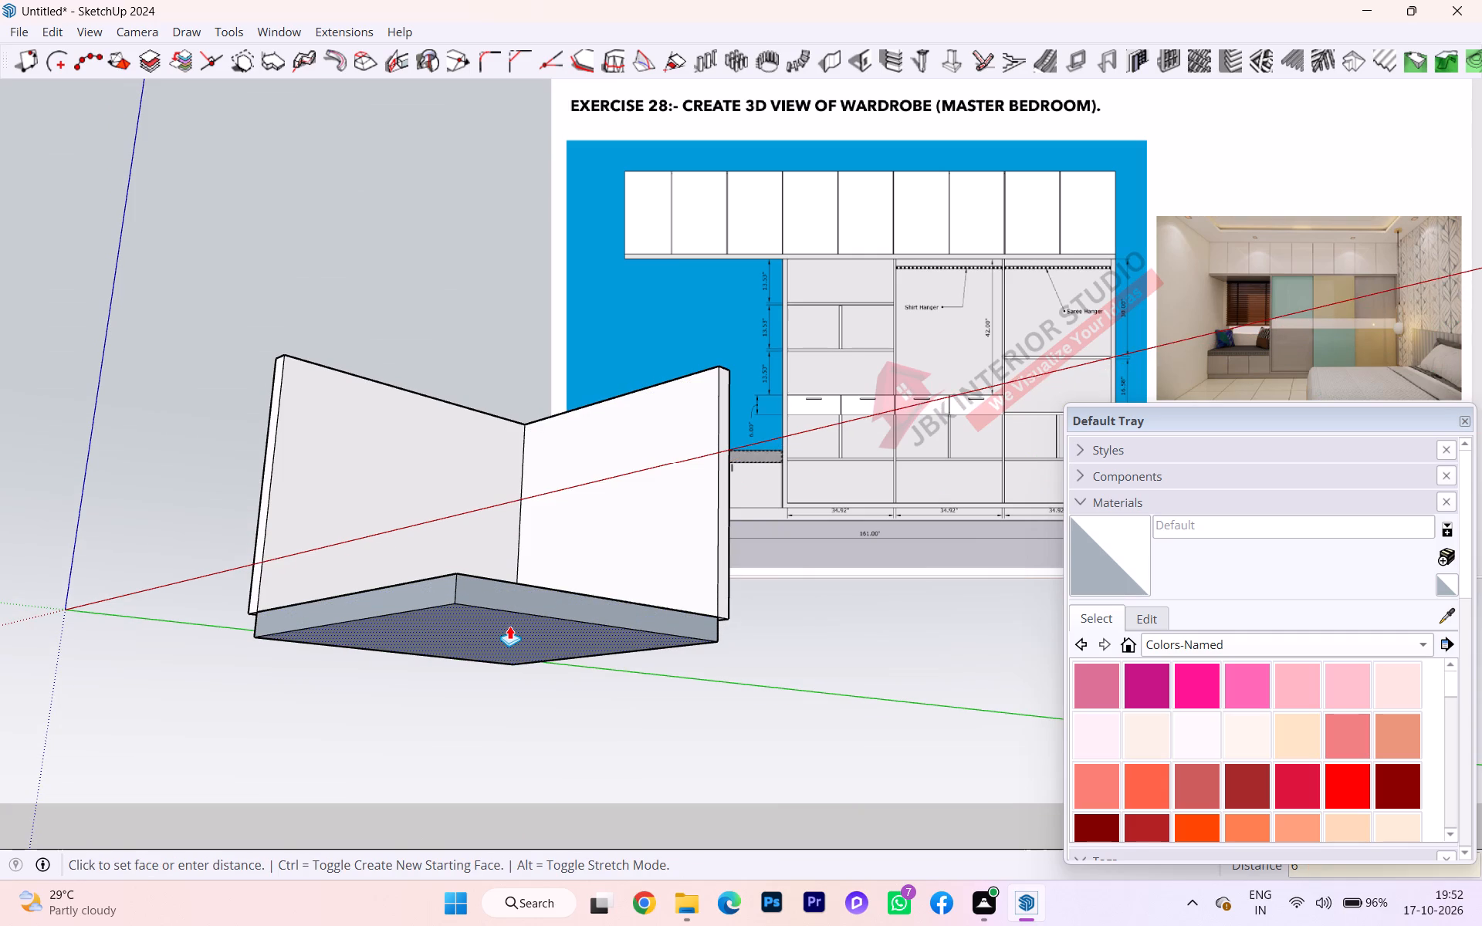
key("Return")
Examine the floor slab's edge where it meets the underside of the walls, from the back of the room.
scroll(577, 655, "down", 1)
middle_click_drag(577, 655, 237, 615)
scroll(586, 629, "down", 1)
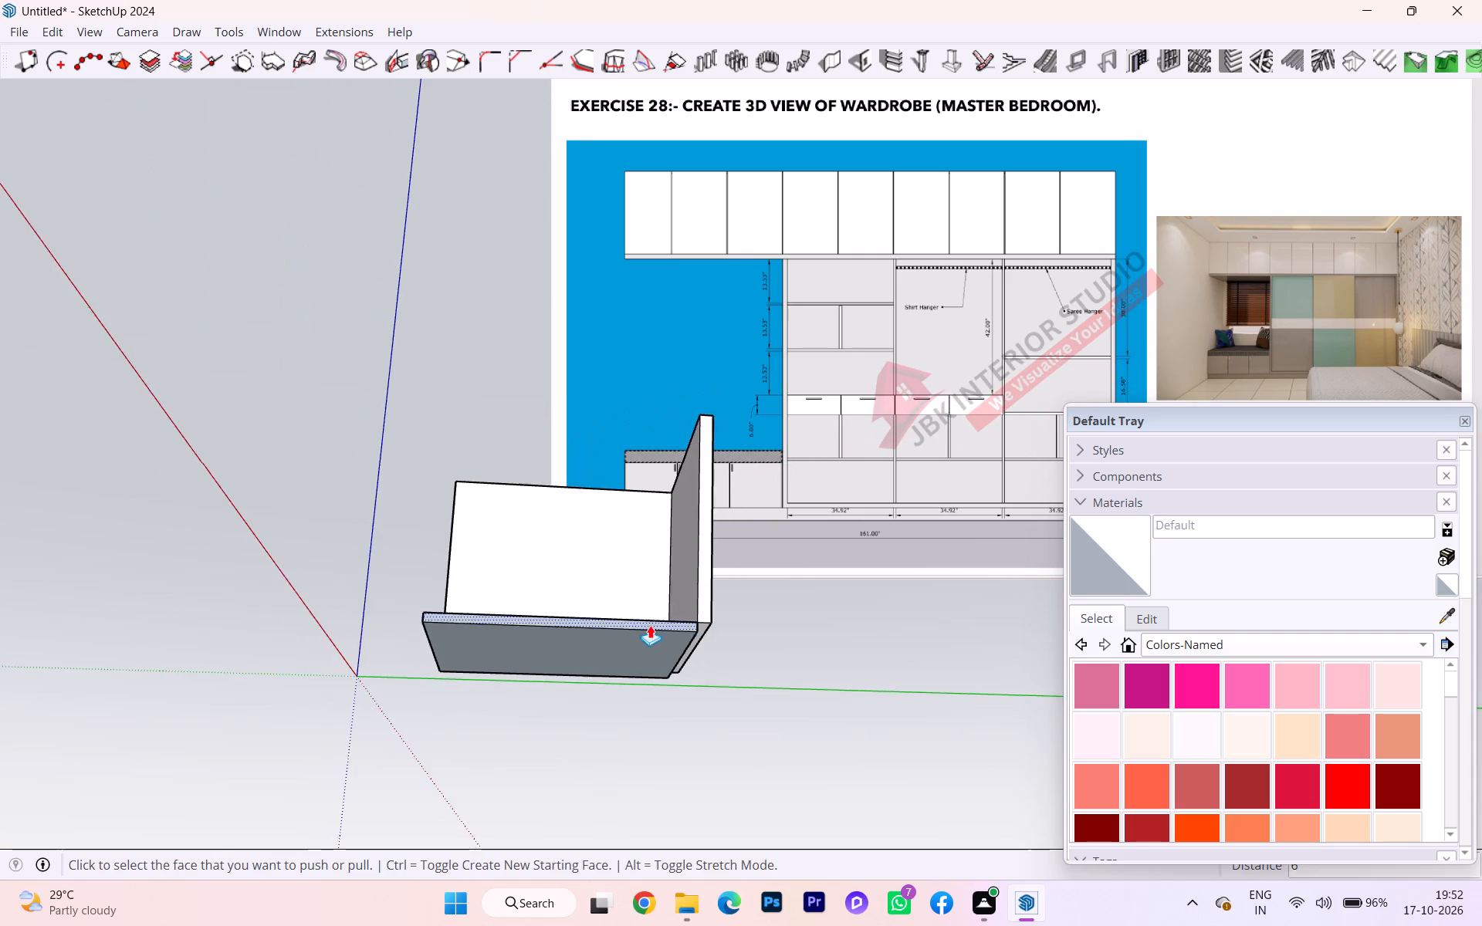
middle_click_drag(726, 624, 175, 622)
scroll(584, 615, "up", 6)
scroll(756, 702, "down", 1)
scroll(756, 702, "up", 3)
scroll(747, 660, "down", 1)
scroll(747, 660, "up", 1)
scroll(747, 660, "down", 1)
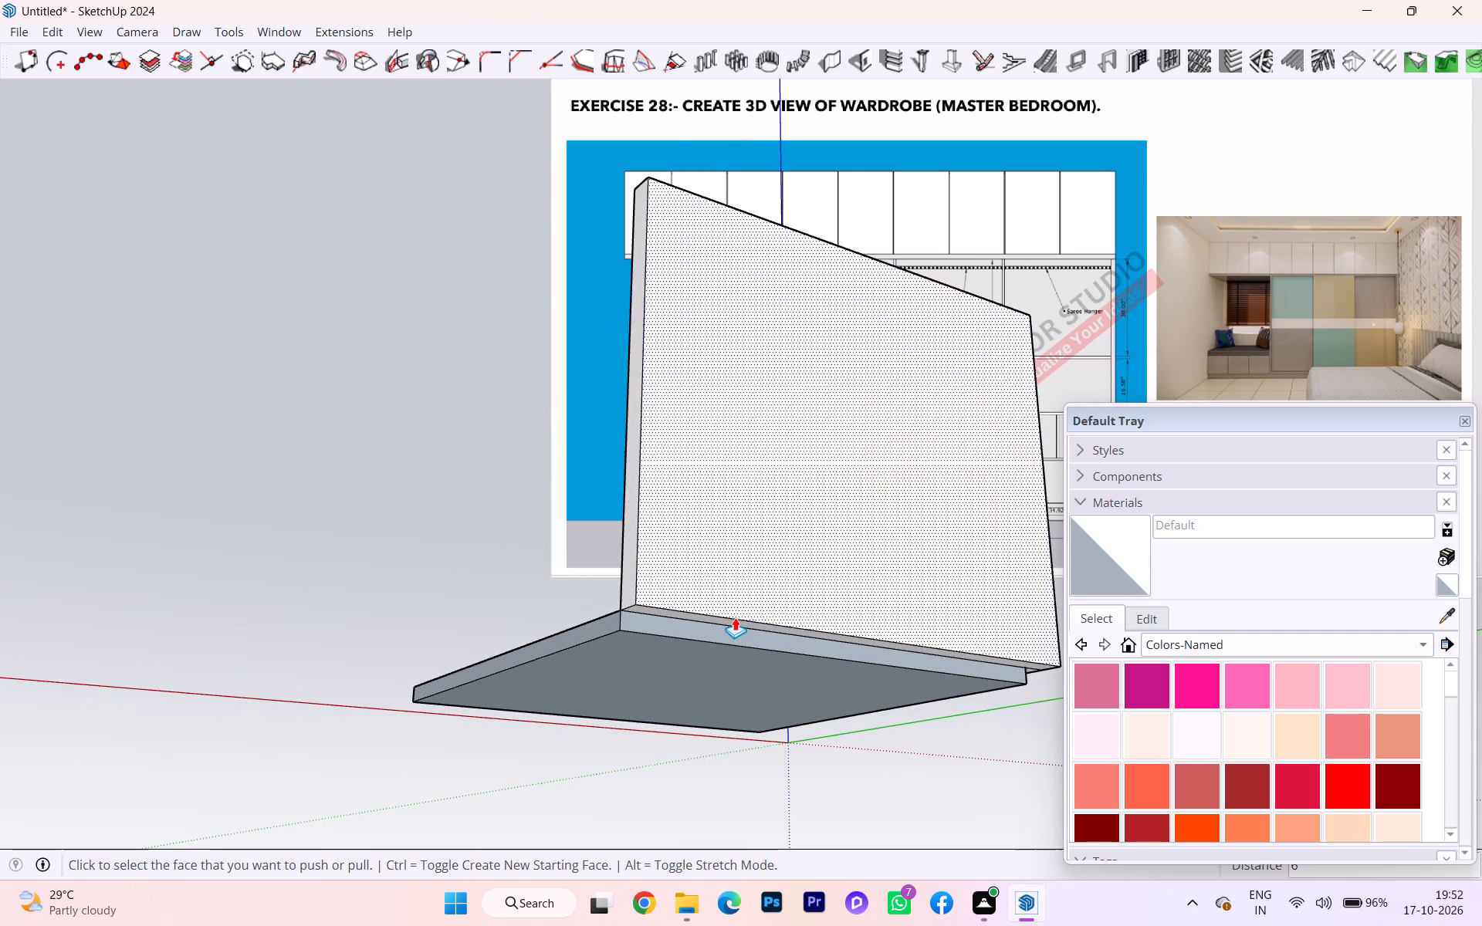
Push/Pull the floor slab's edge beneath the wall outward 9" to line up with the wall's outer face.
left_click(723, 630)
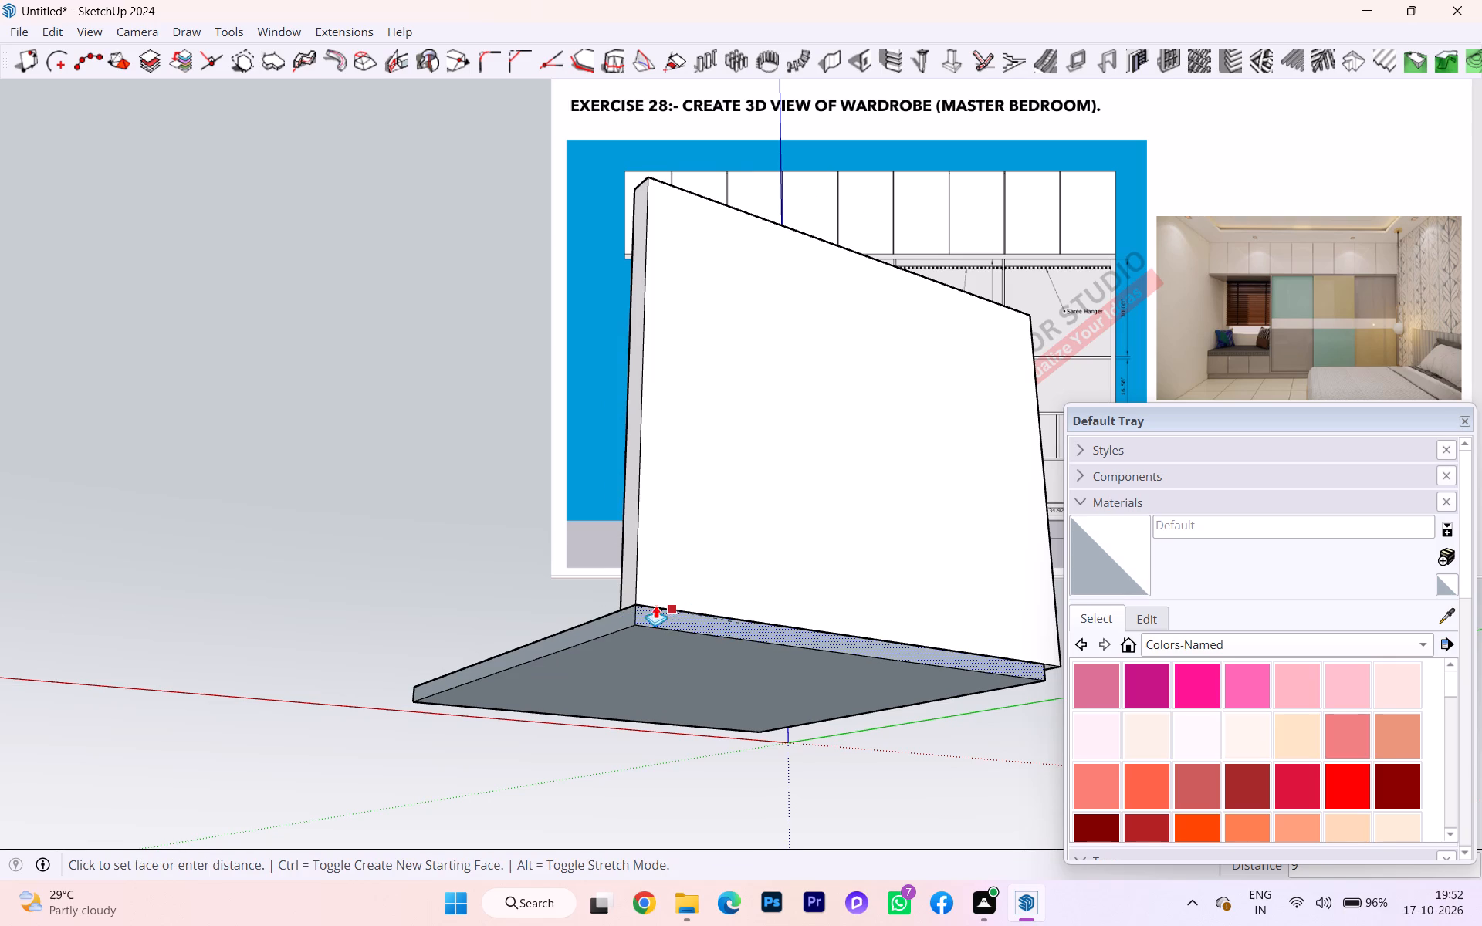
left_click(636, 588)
Examine the floor slab's edges and its joint with both walls from inside and in front of the room.
scroll(569, 671, "up", 1)
scroll(569, 672, "down", 4)
middle_click_drag(570, 673, 1147, 838)
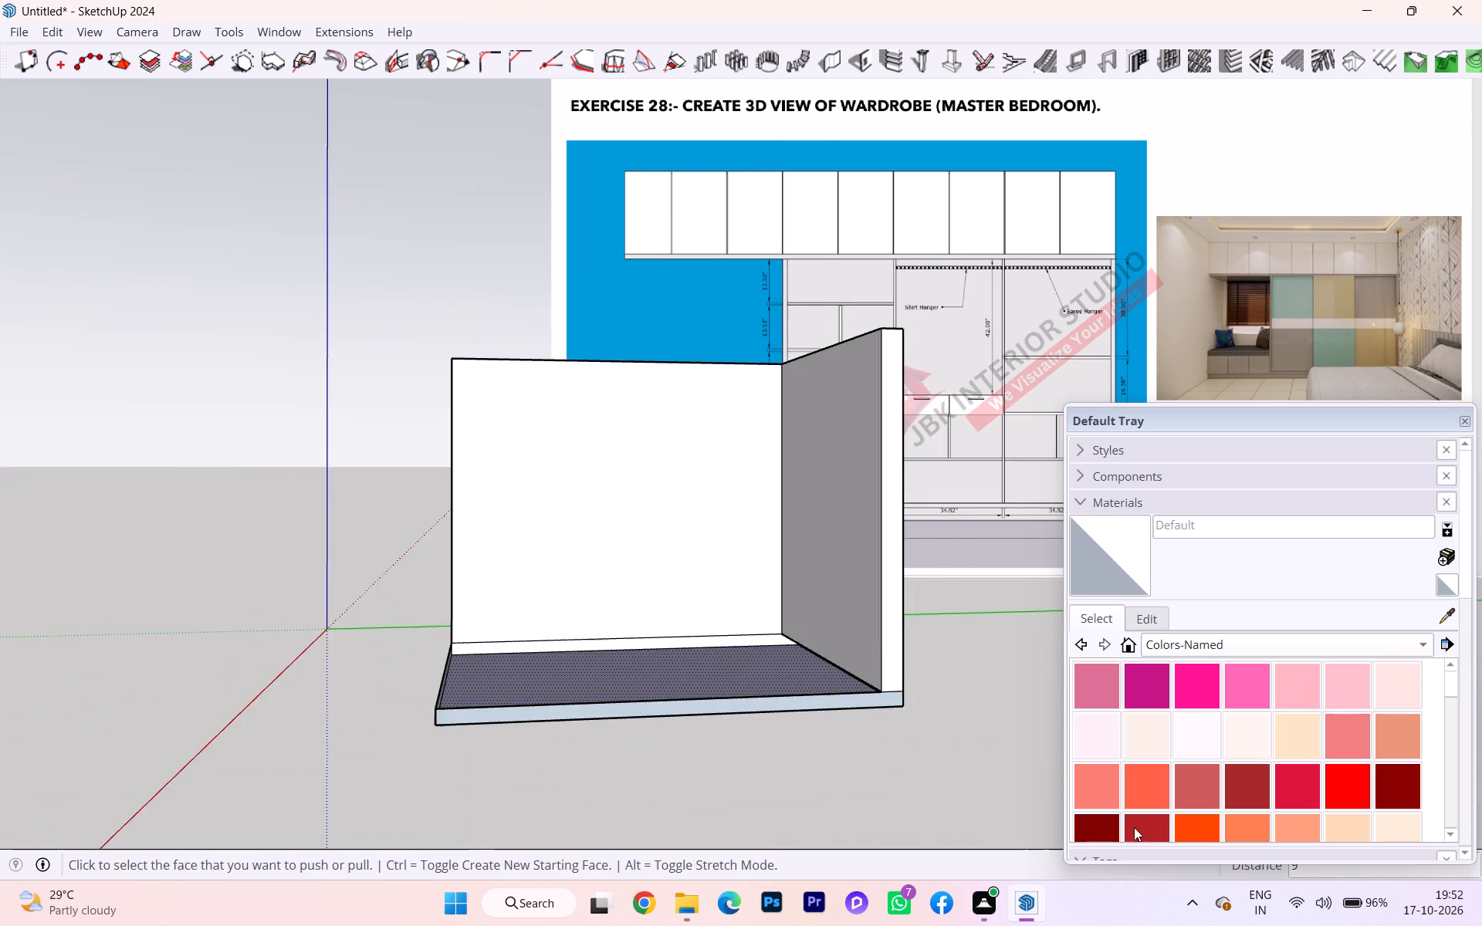
middle_click_drag(667, 752, 1101, 922)
scroll(867, 874, "down", 1)
middle_click_drag(767, 713, 914, 901)
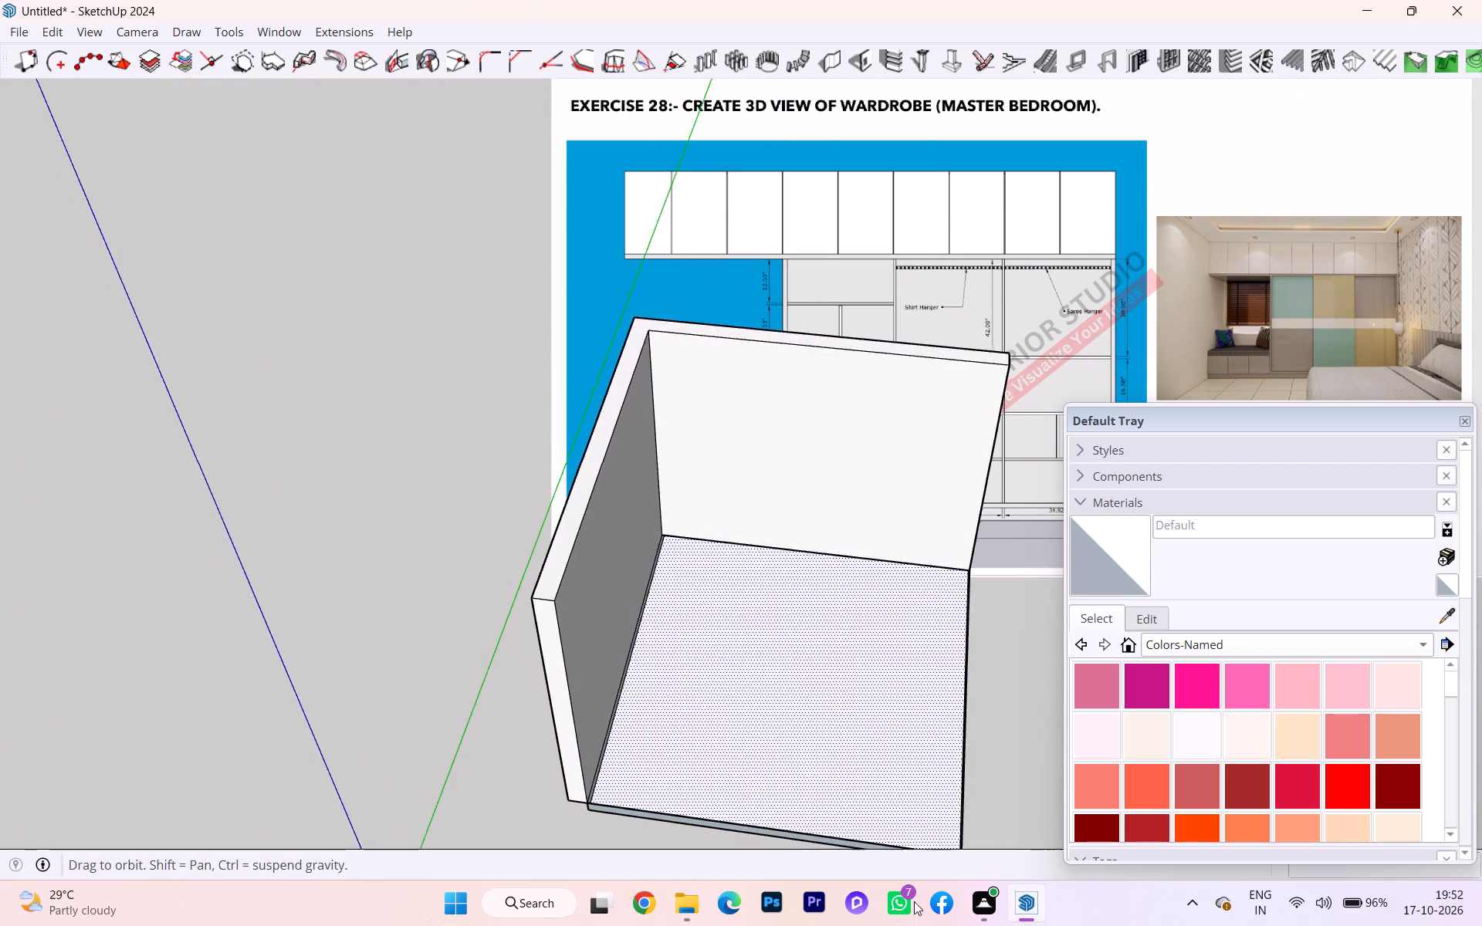
middle_click_drag(914, 901, 918, 911)
middle_click_drag(813, 756, 789, 470)
scroll(682, 663, "up", 4)
scroll(552, 749, "down", 1)
scroll(552, 749, "up", 2)
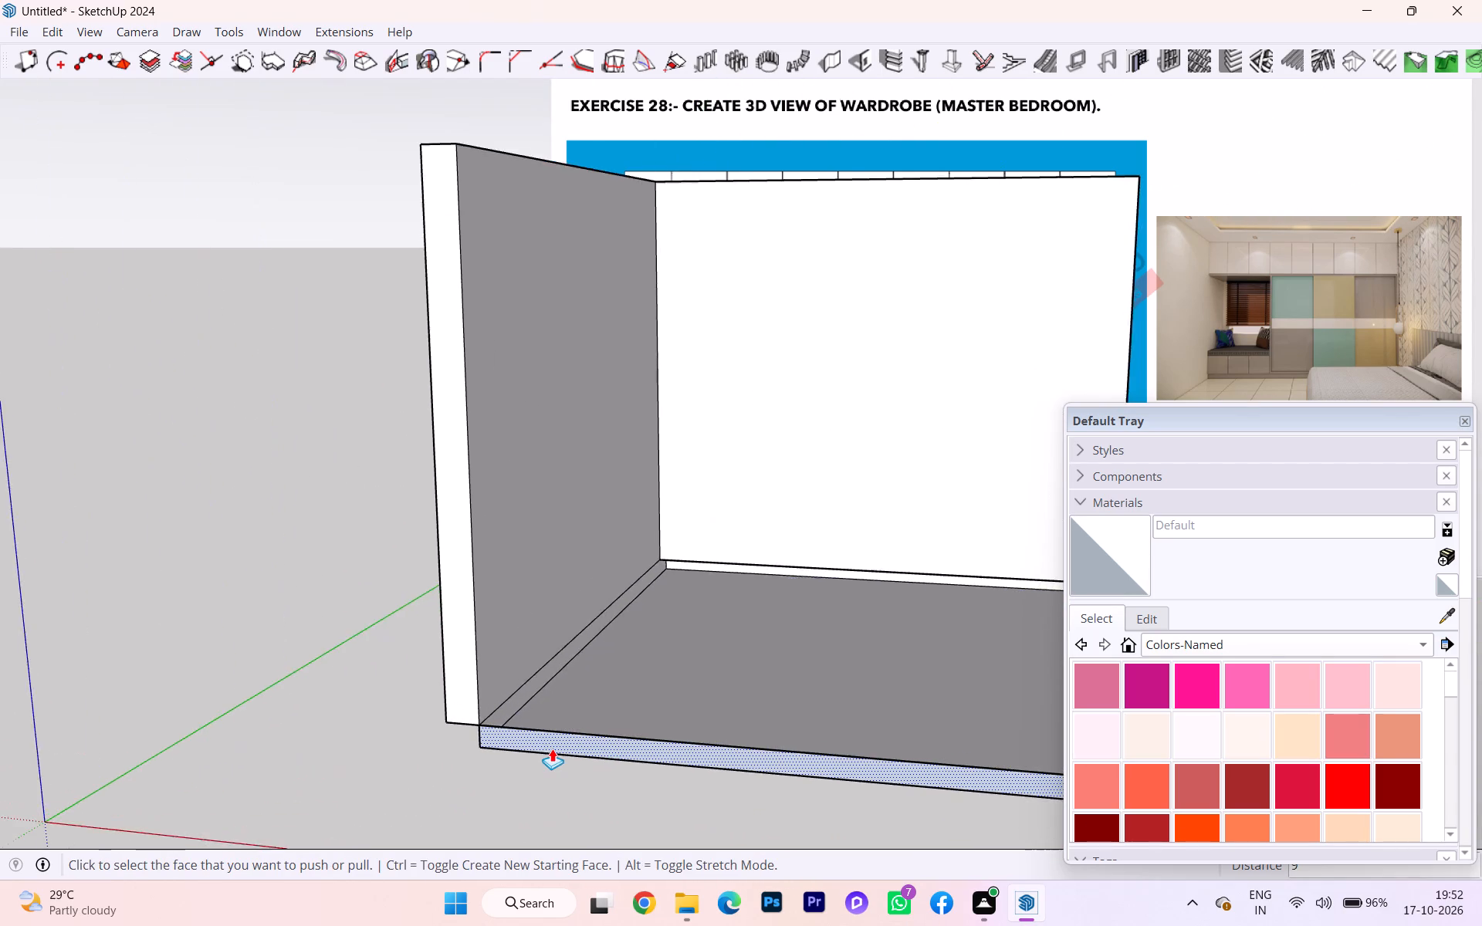
scroll(552, 749, "up", 5)
scroll(762, 769, "up", 2)
middle_click_drag(758, 762, 450, 844)
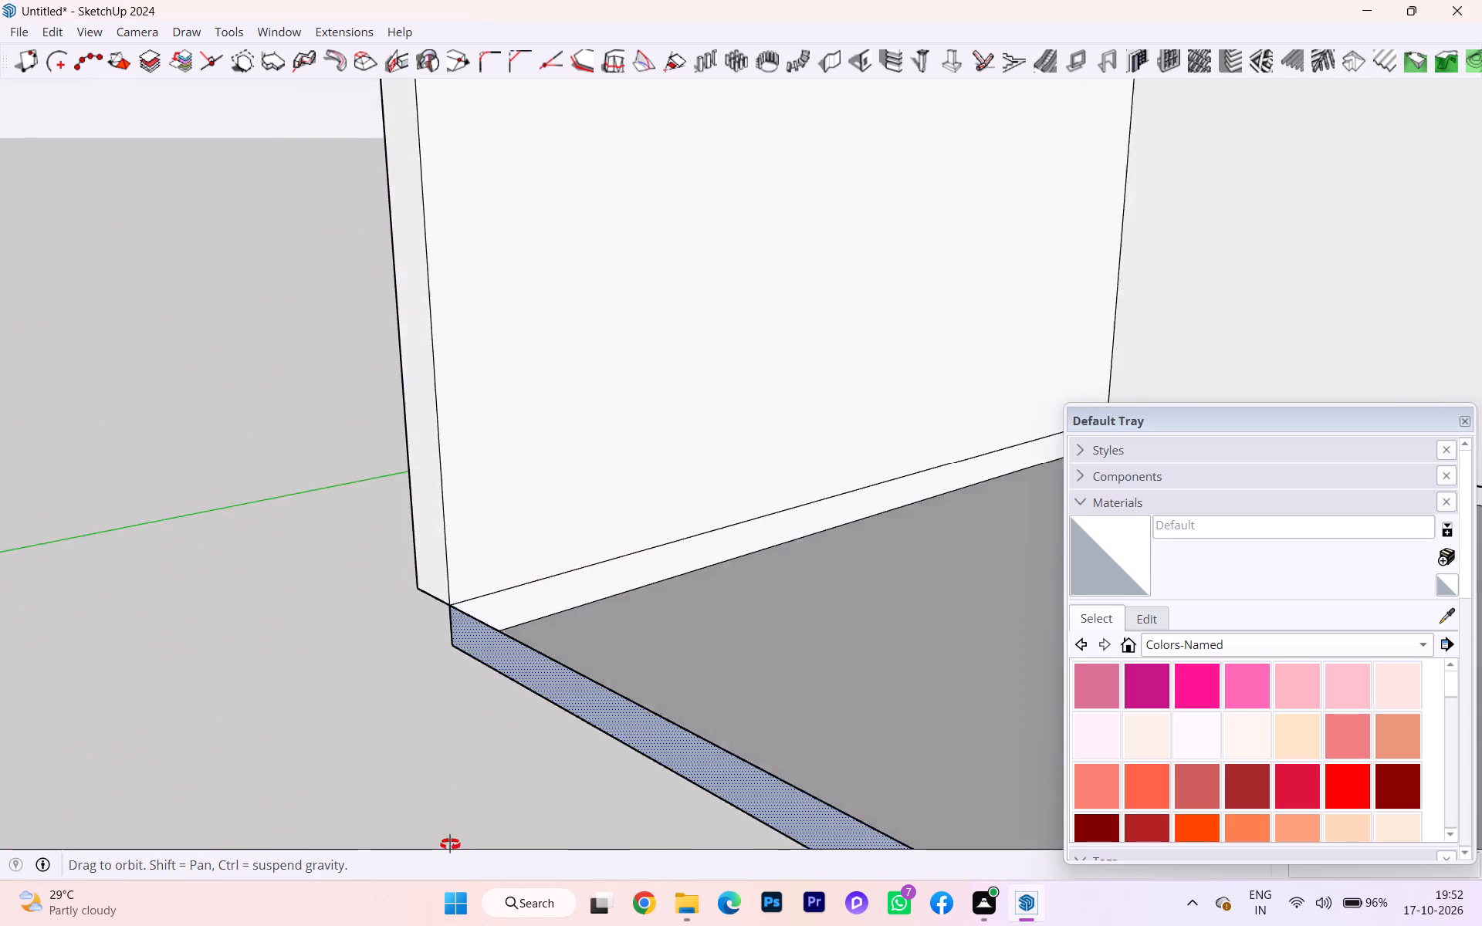
middle_click_drag(450, 844, 449, 851)
scroll(449, 850, "down", 1)
scroll(448, 809, "up", 1)
scroll(510, 718, "down", 9)
scroll(530, 684, "up", 2)
scroll(532, 682, "down", 2)
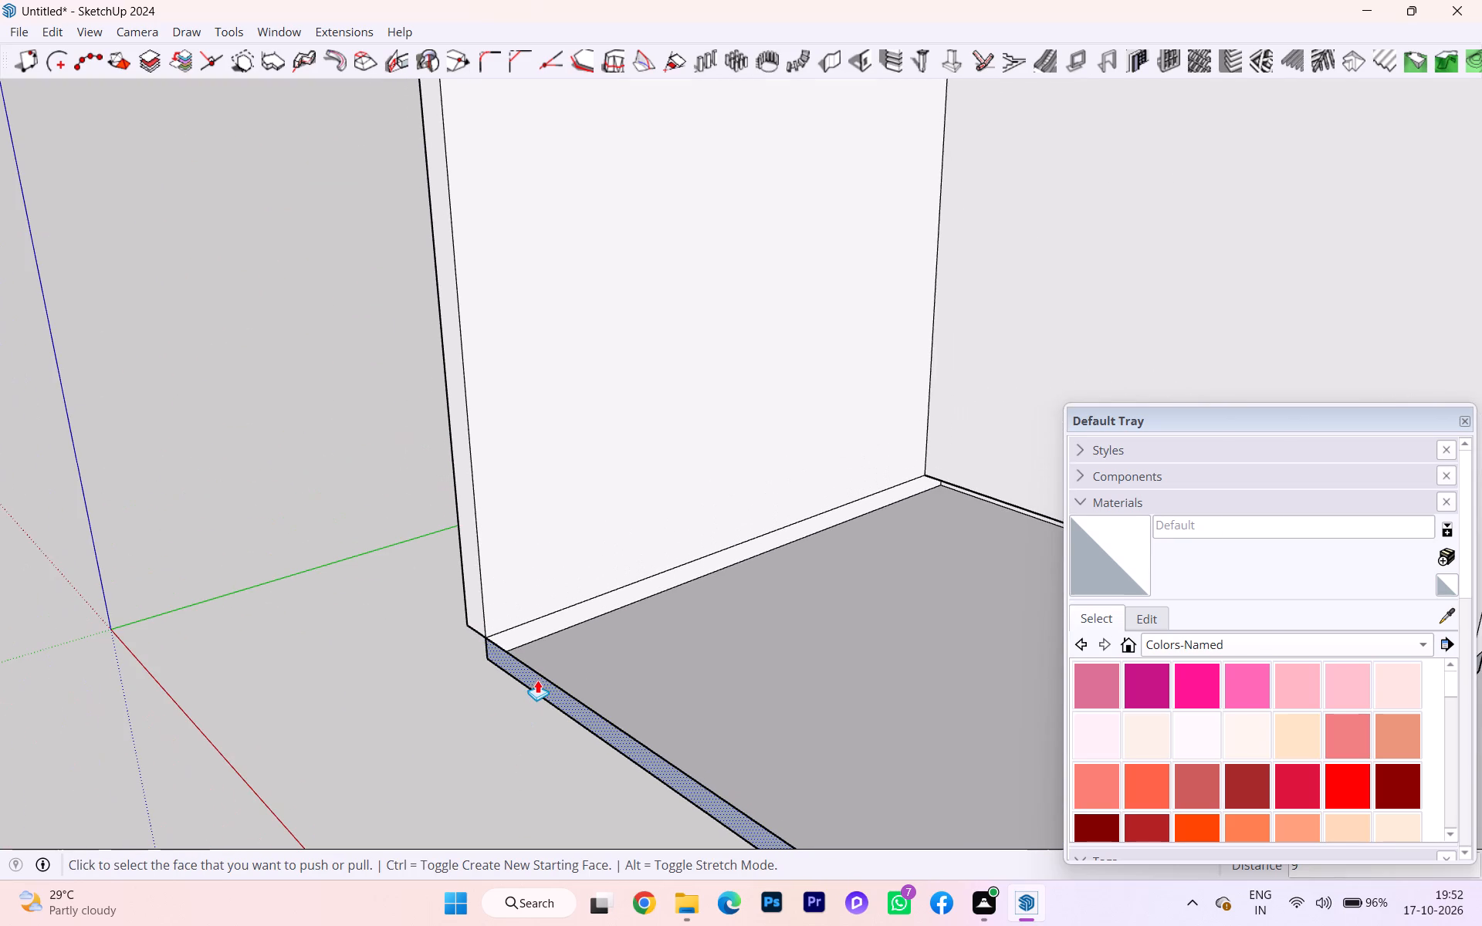
Undo the slab edge extension, the 6" slab extrusion, the face reversal and the floor rectangle between the walls.
key("ctrl+z")
key("ctrl+z")
key("ctrl+z")
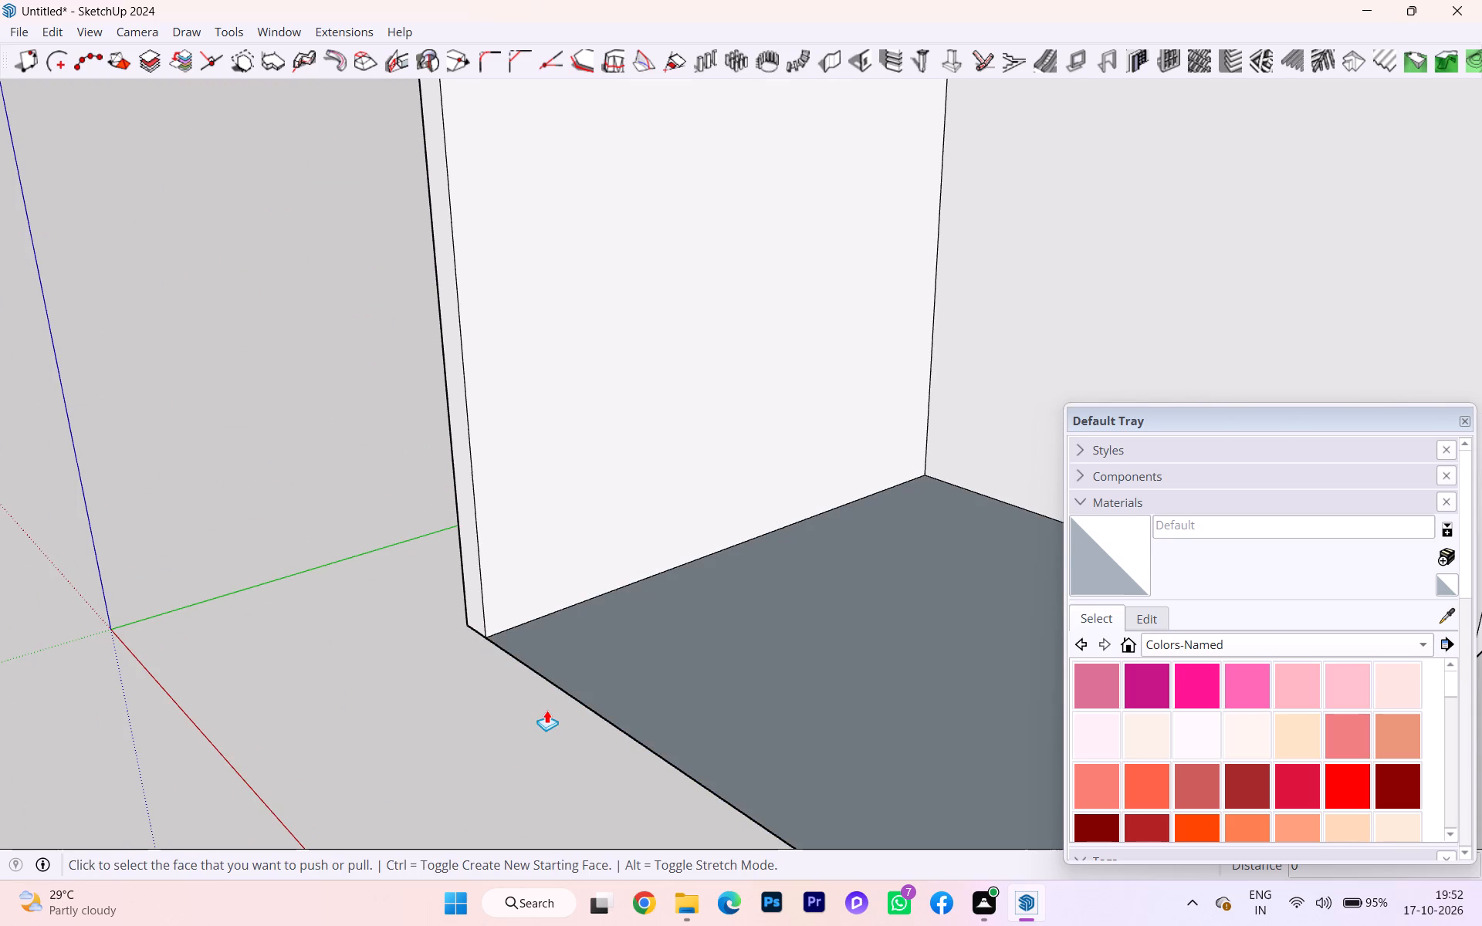
key("ctrl+z")
scroll(538, 693, "down", 6)
scroll(538, 692, "up", 1)
scroll(538, 692, "down", 1)
key("space")
scroll(540, 699, "down", 3)
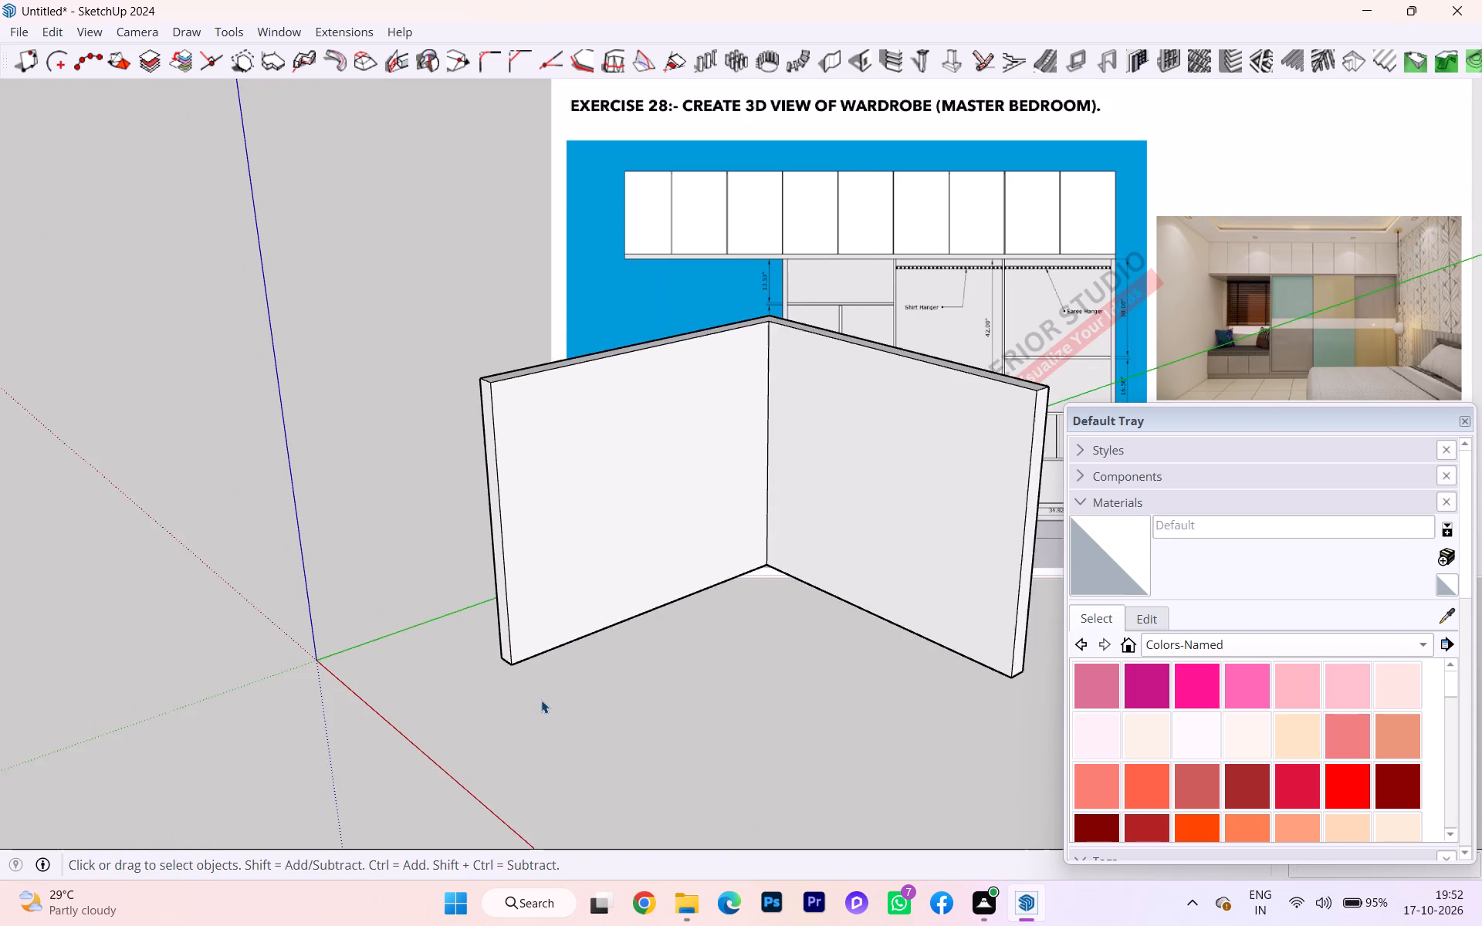
scroll(546, 708, "down", 2)
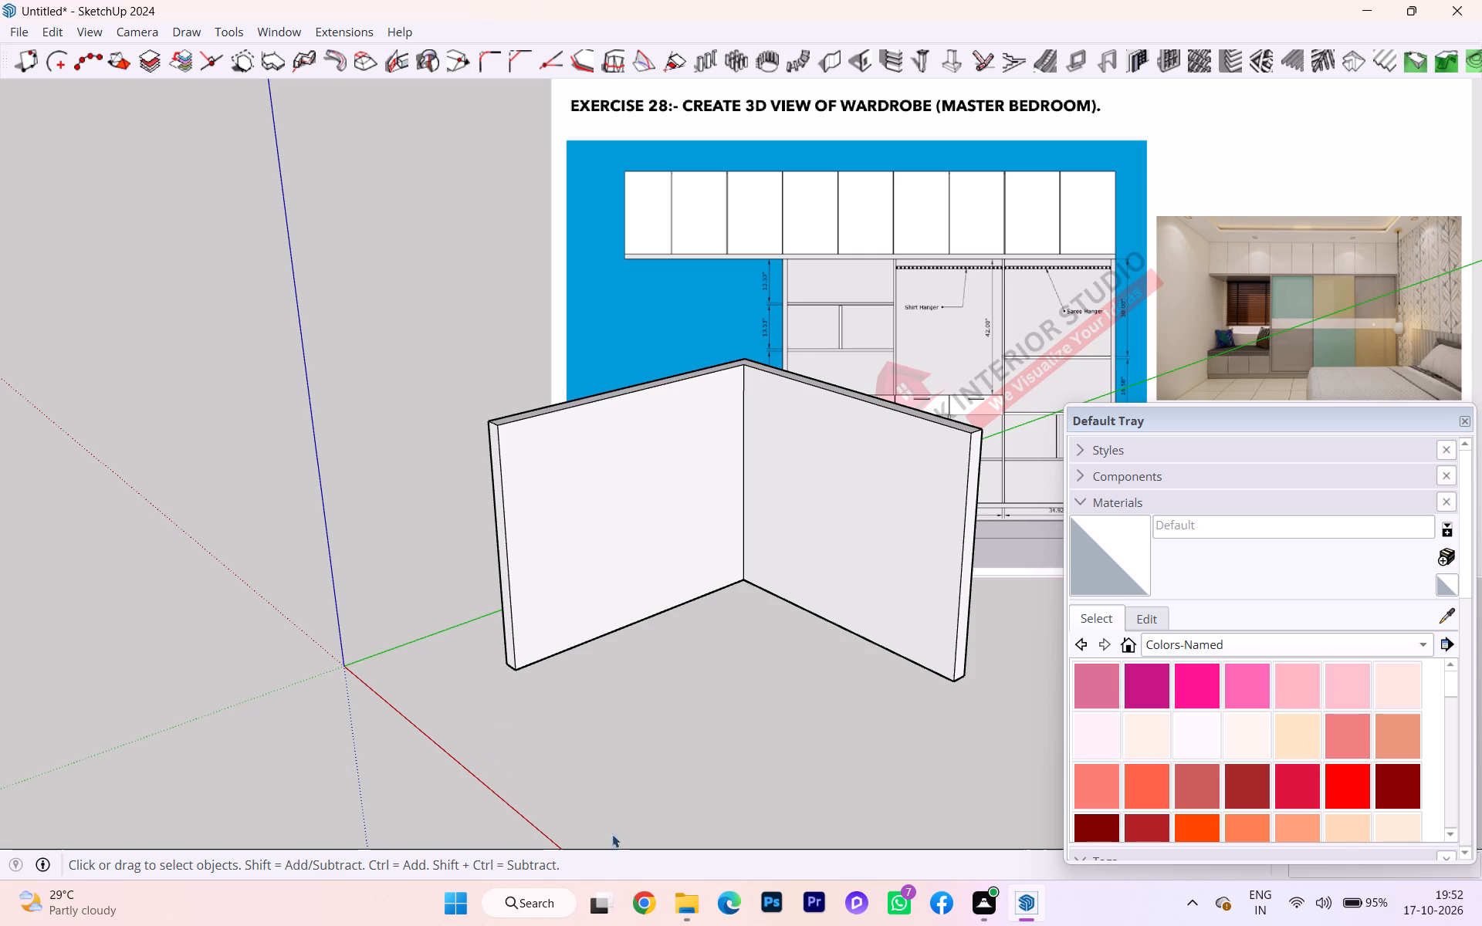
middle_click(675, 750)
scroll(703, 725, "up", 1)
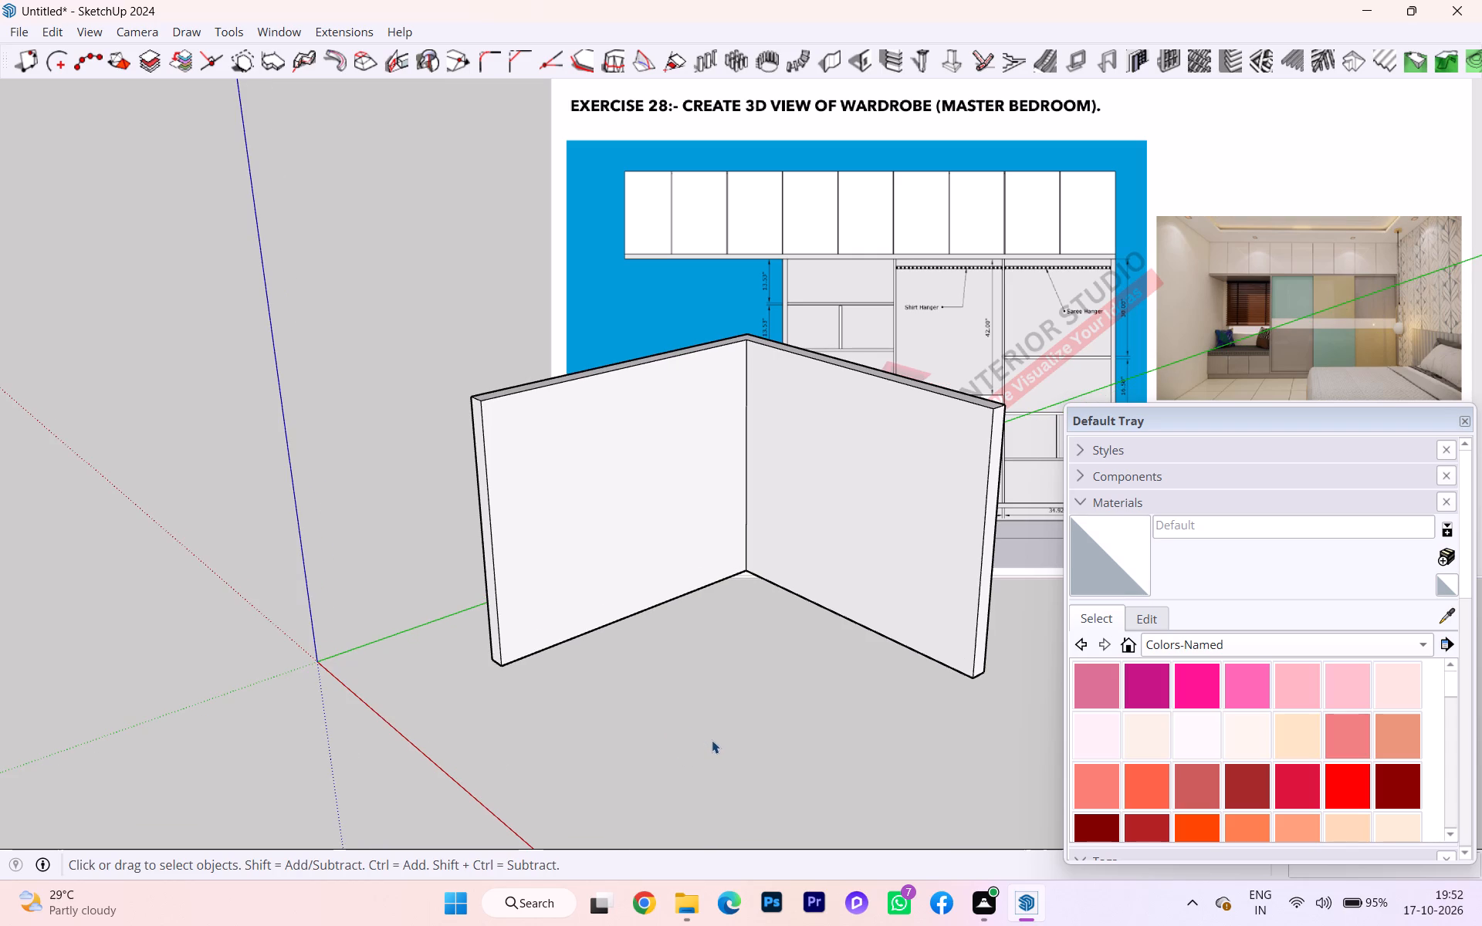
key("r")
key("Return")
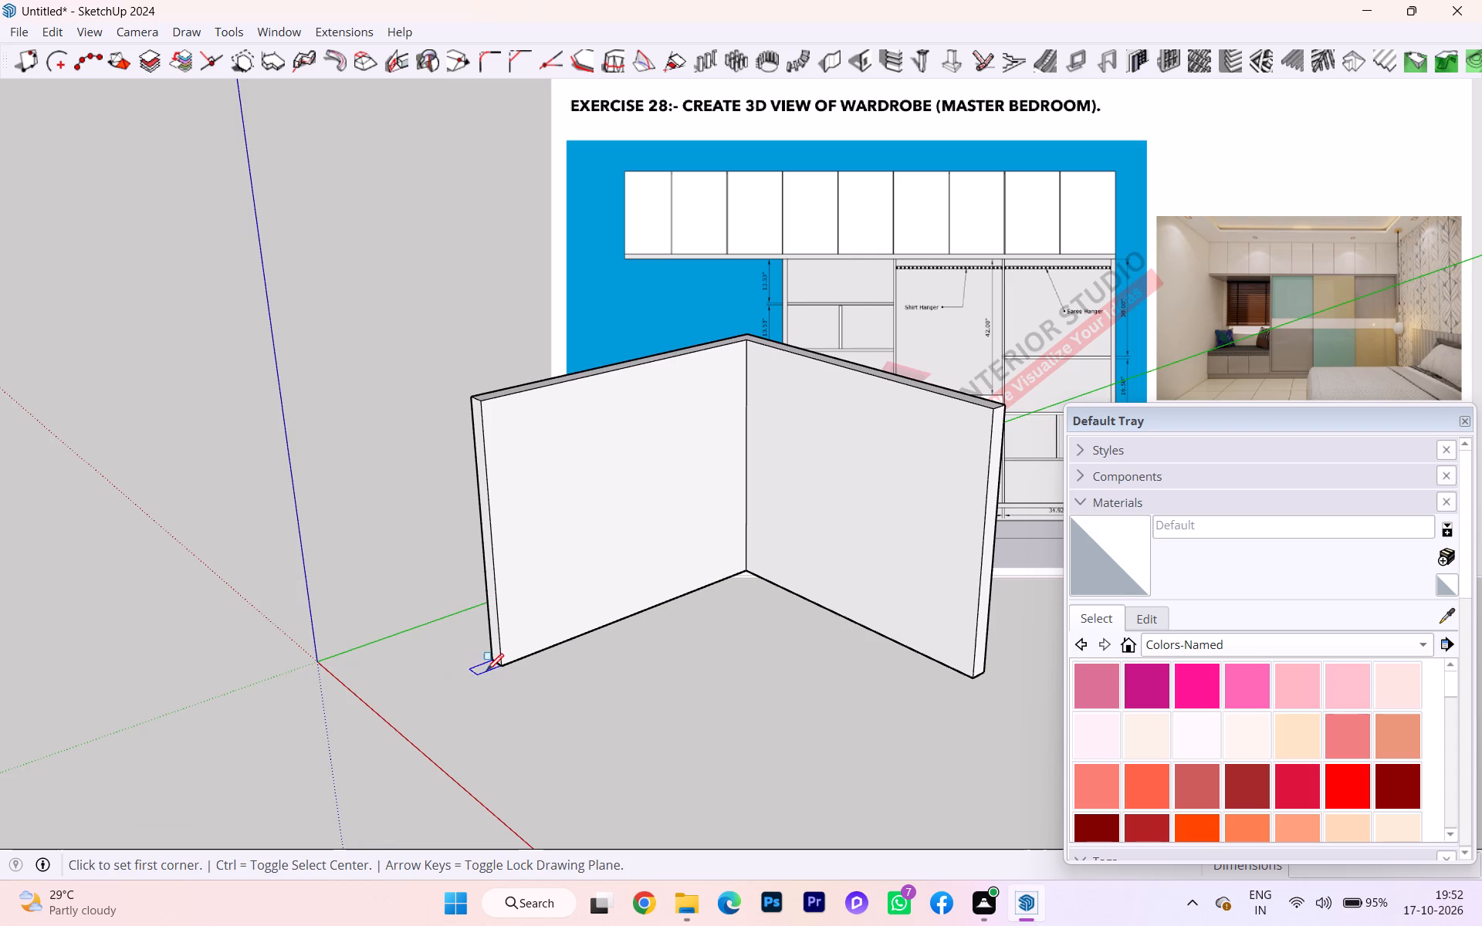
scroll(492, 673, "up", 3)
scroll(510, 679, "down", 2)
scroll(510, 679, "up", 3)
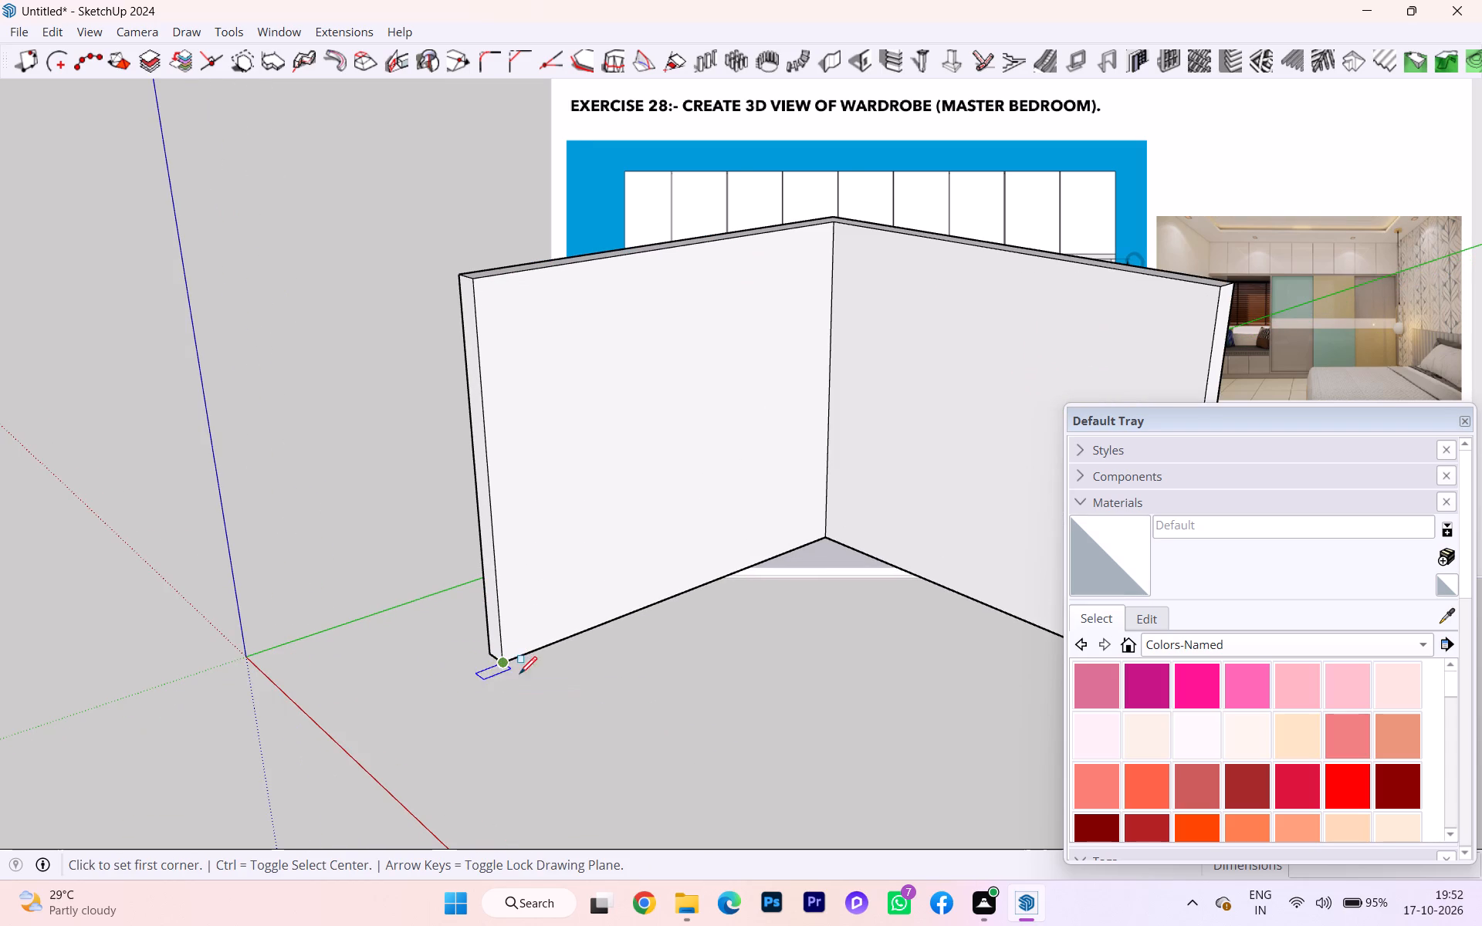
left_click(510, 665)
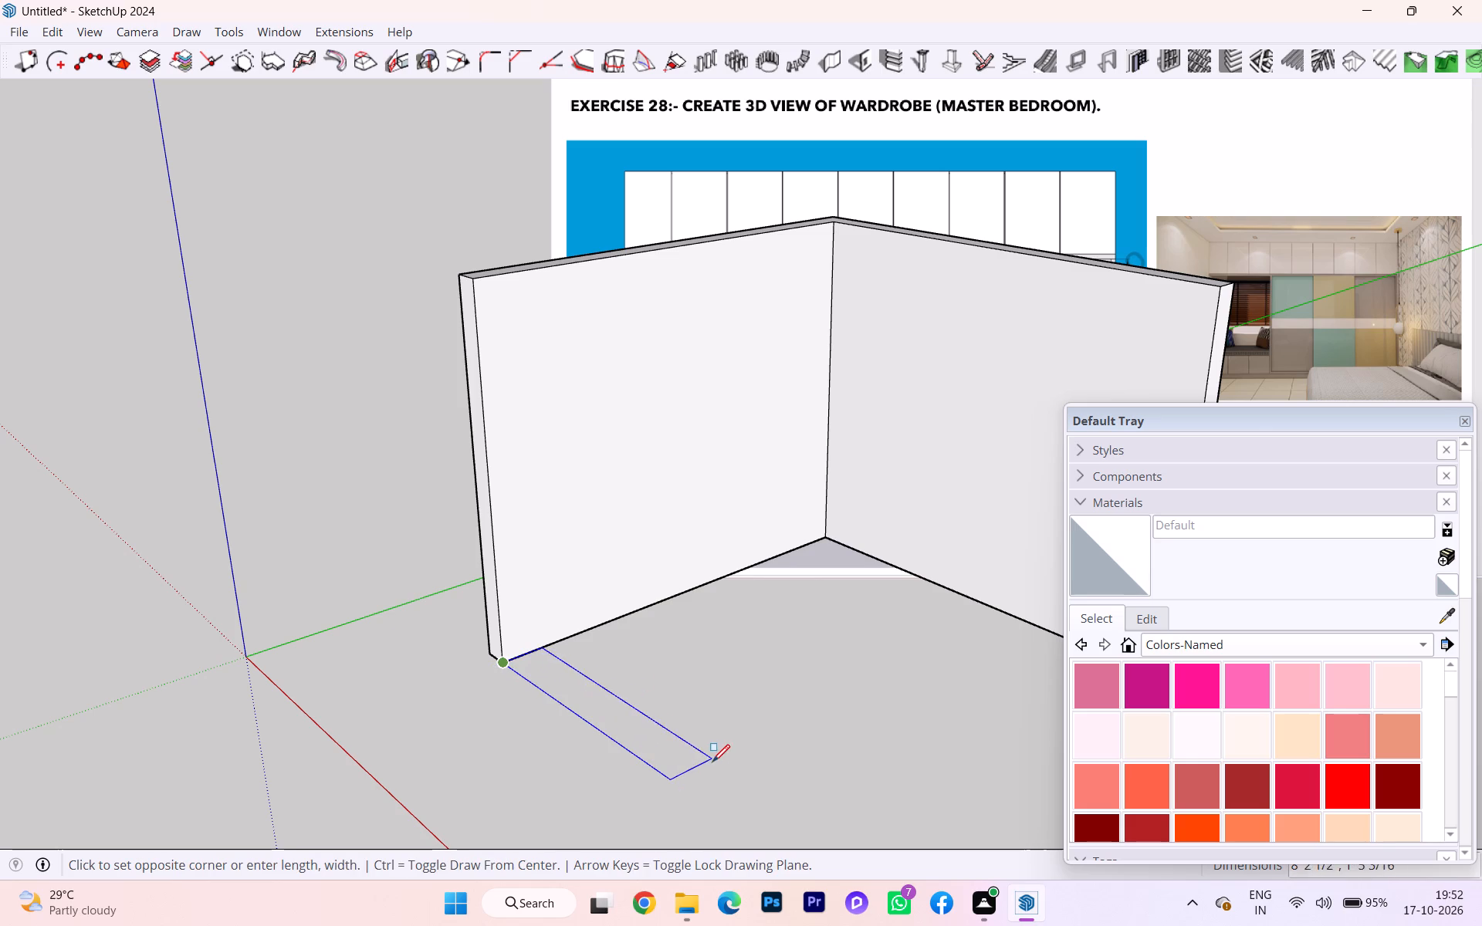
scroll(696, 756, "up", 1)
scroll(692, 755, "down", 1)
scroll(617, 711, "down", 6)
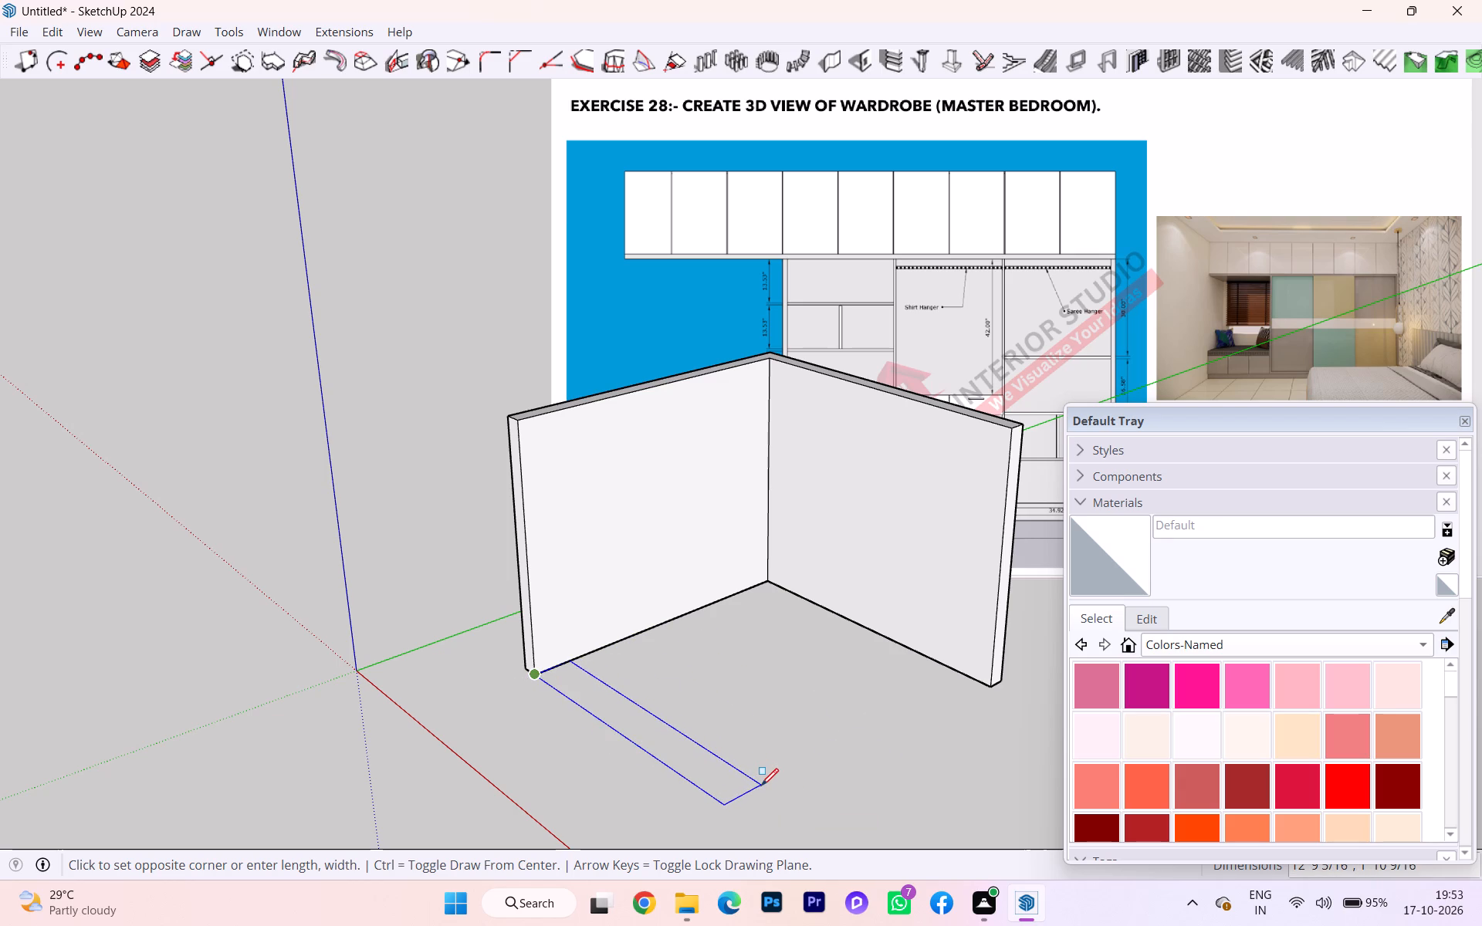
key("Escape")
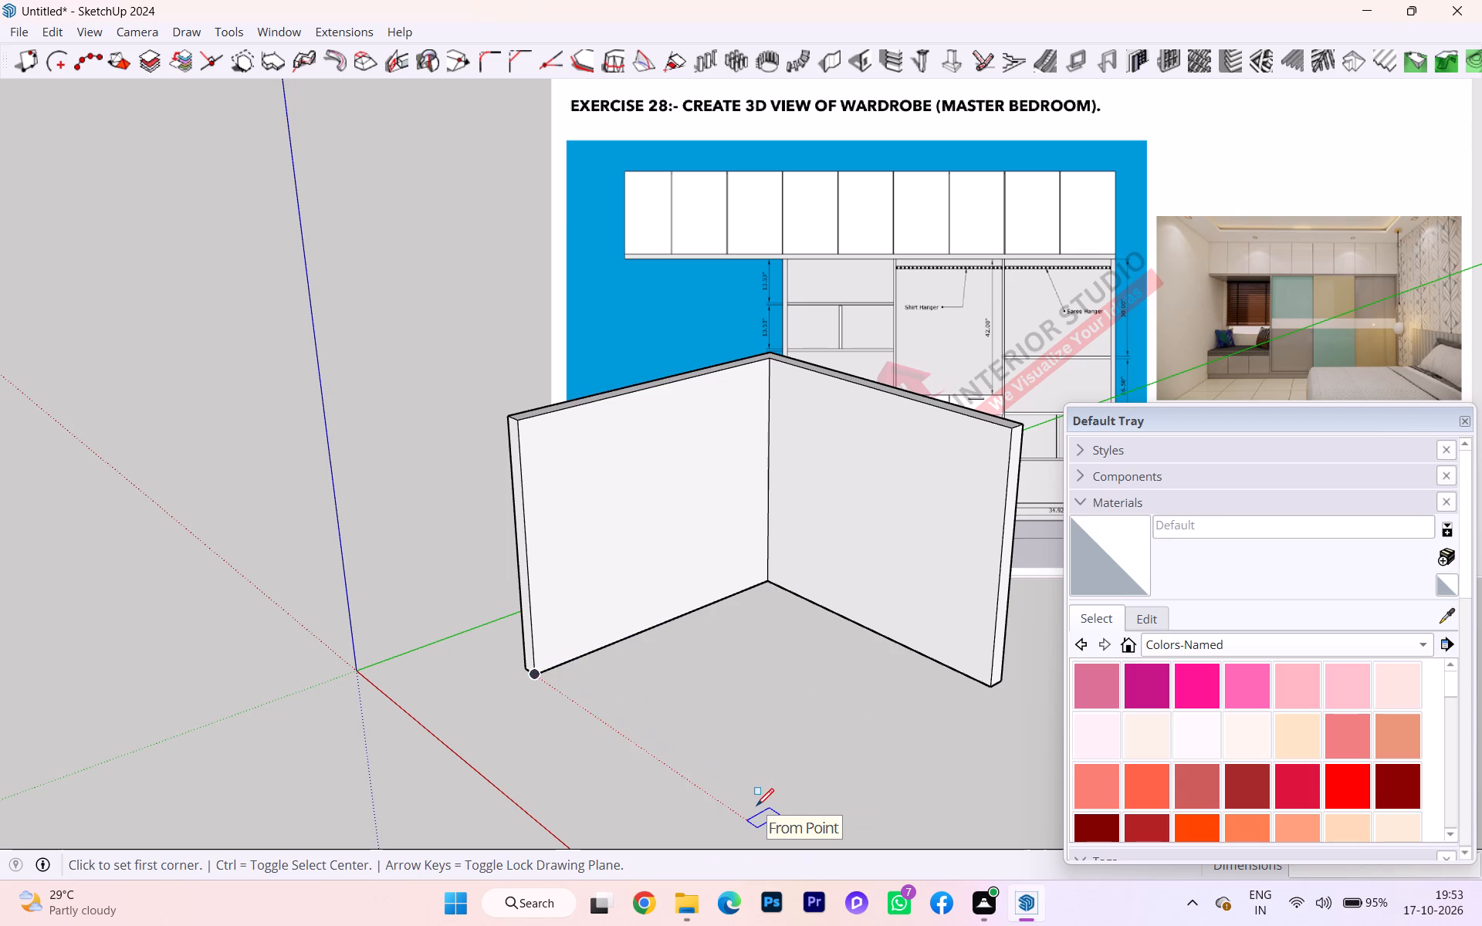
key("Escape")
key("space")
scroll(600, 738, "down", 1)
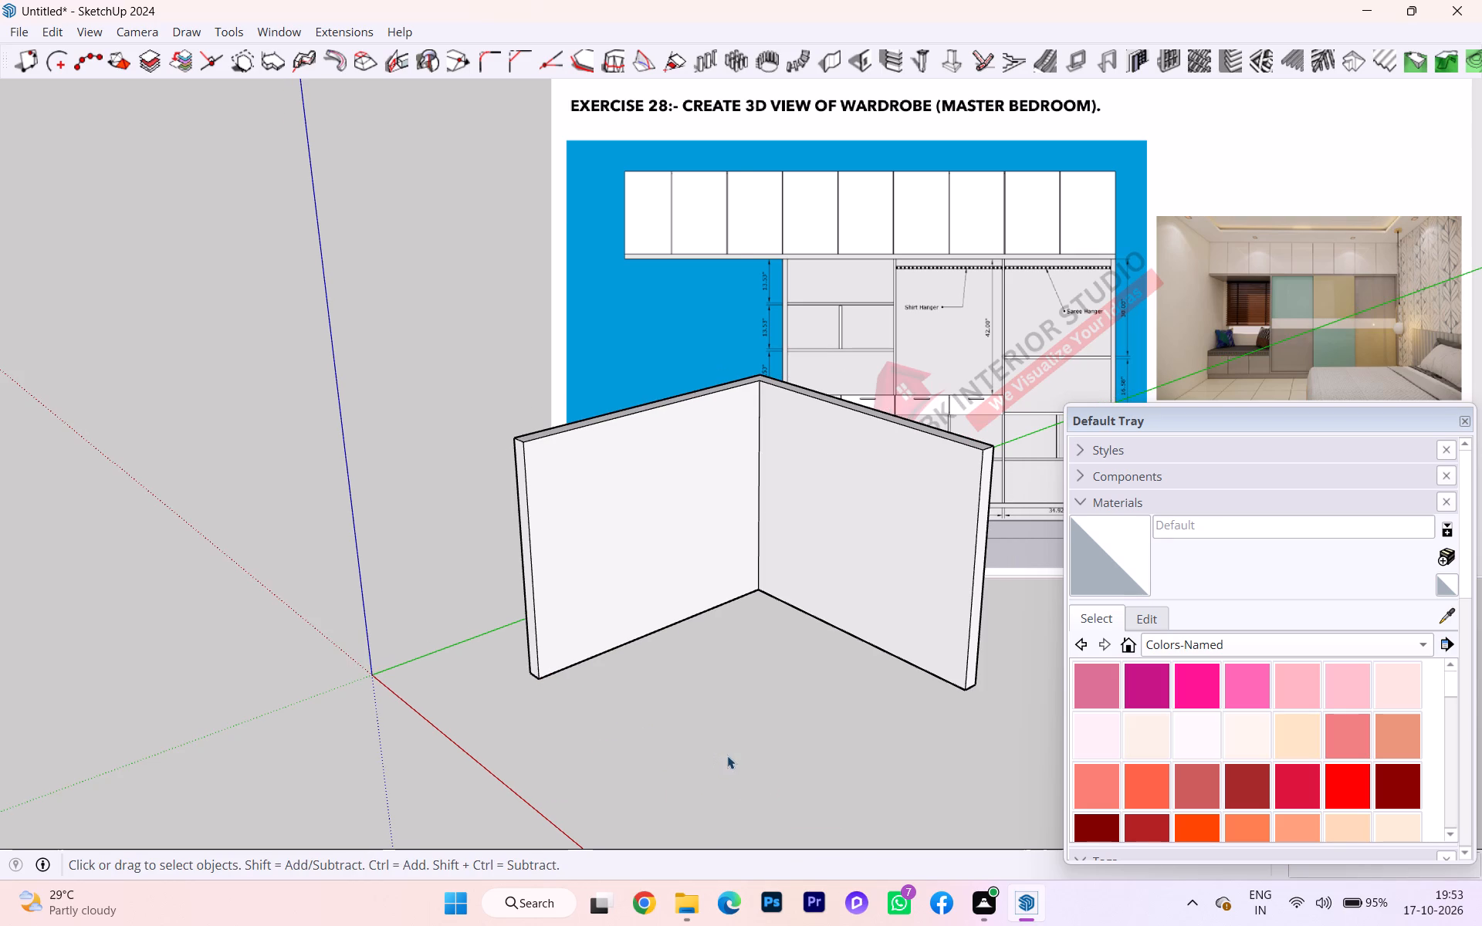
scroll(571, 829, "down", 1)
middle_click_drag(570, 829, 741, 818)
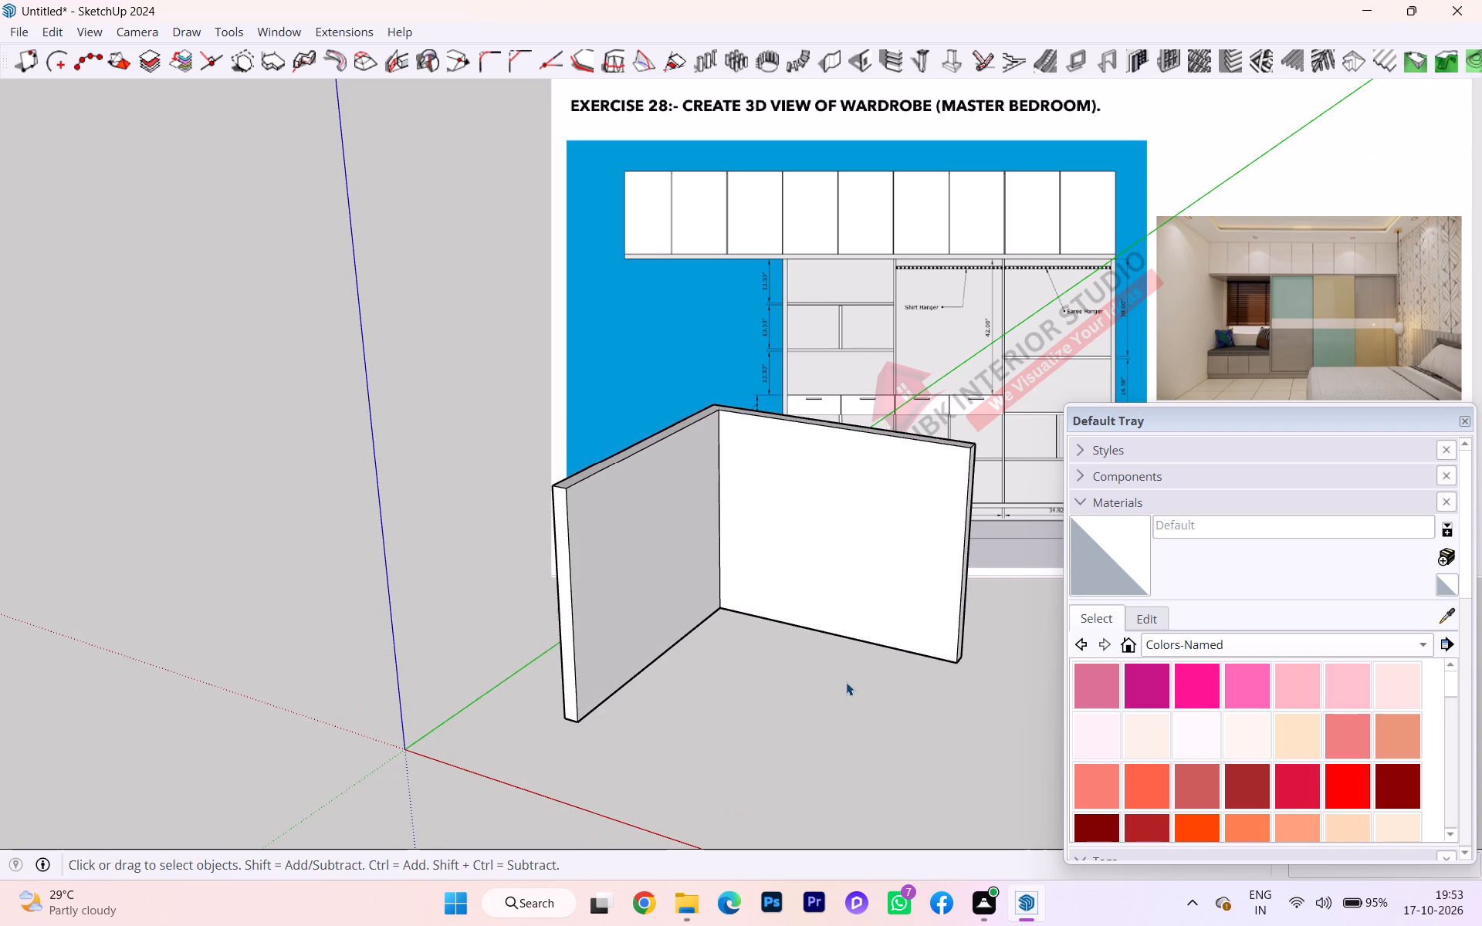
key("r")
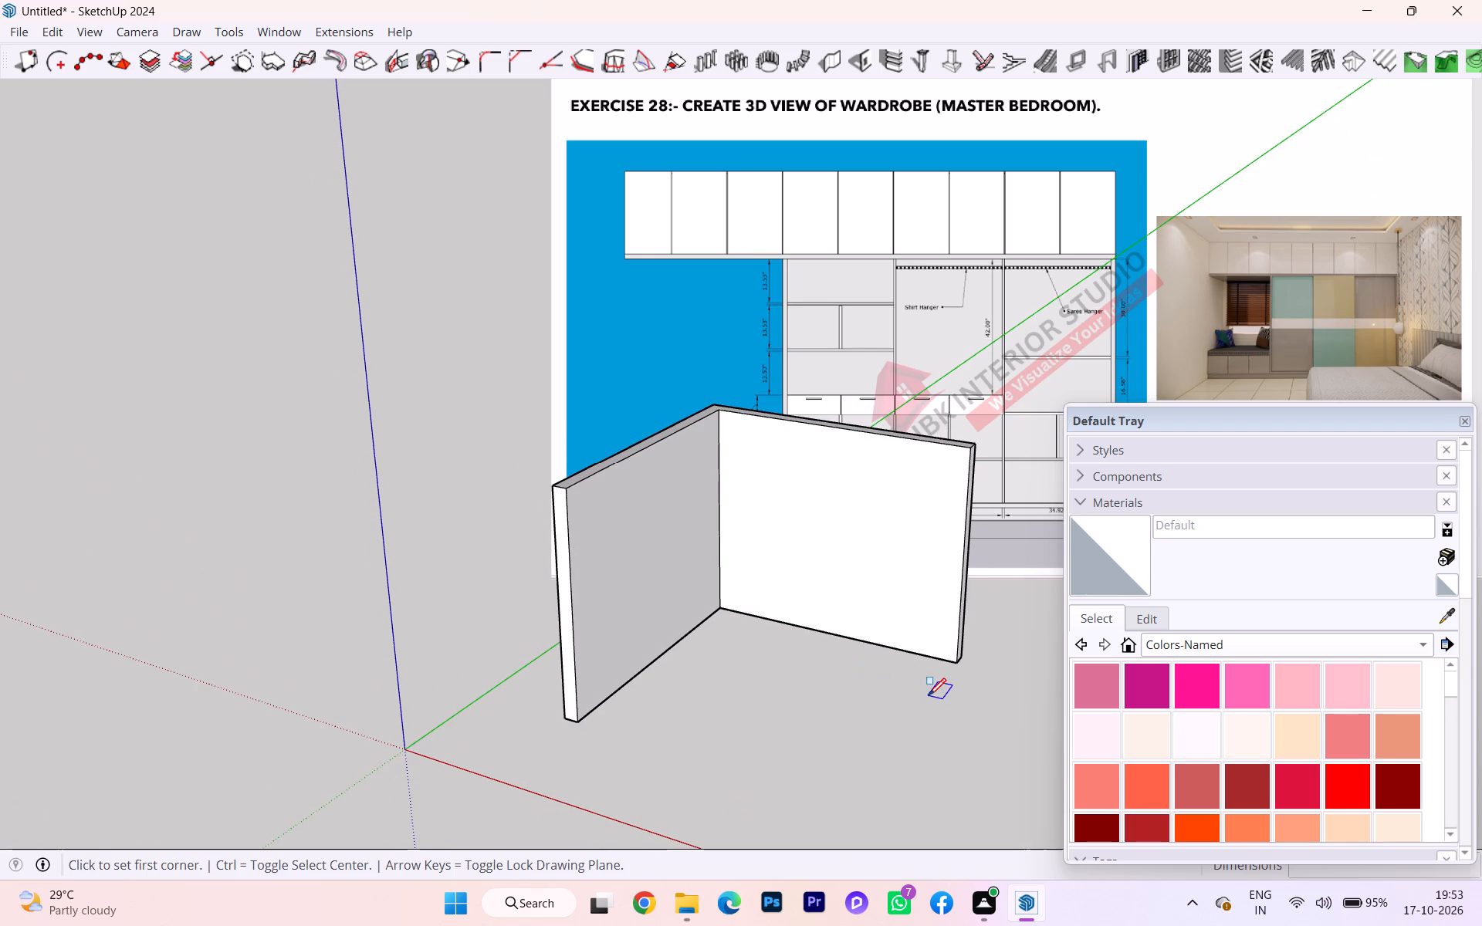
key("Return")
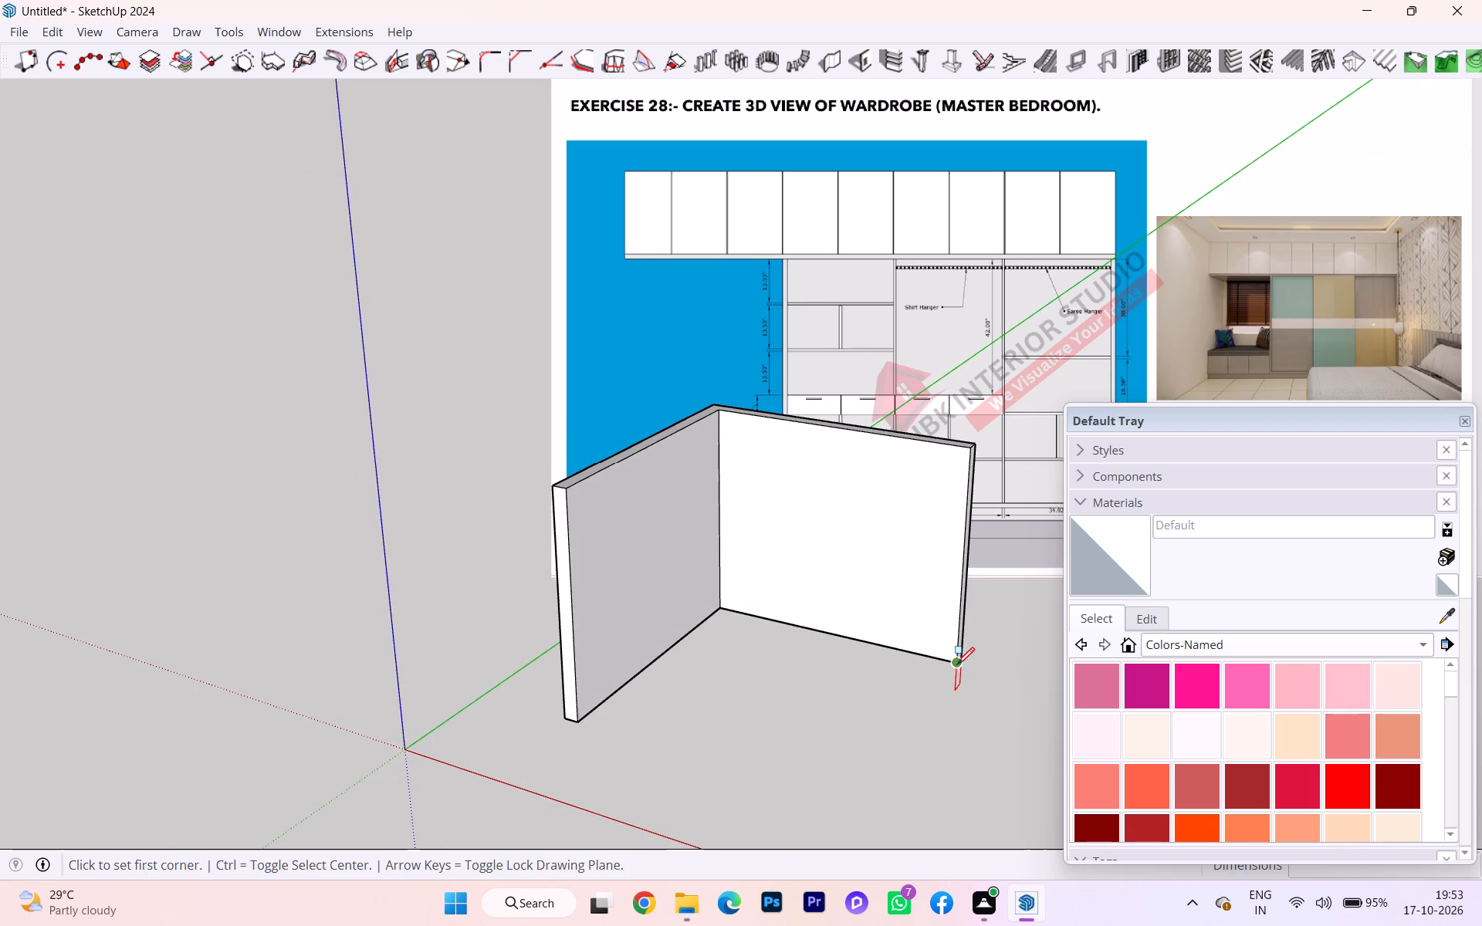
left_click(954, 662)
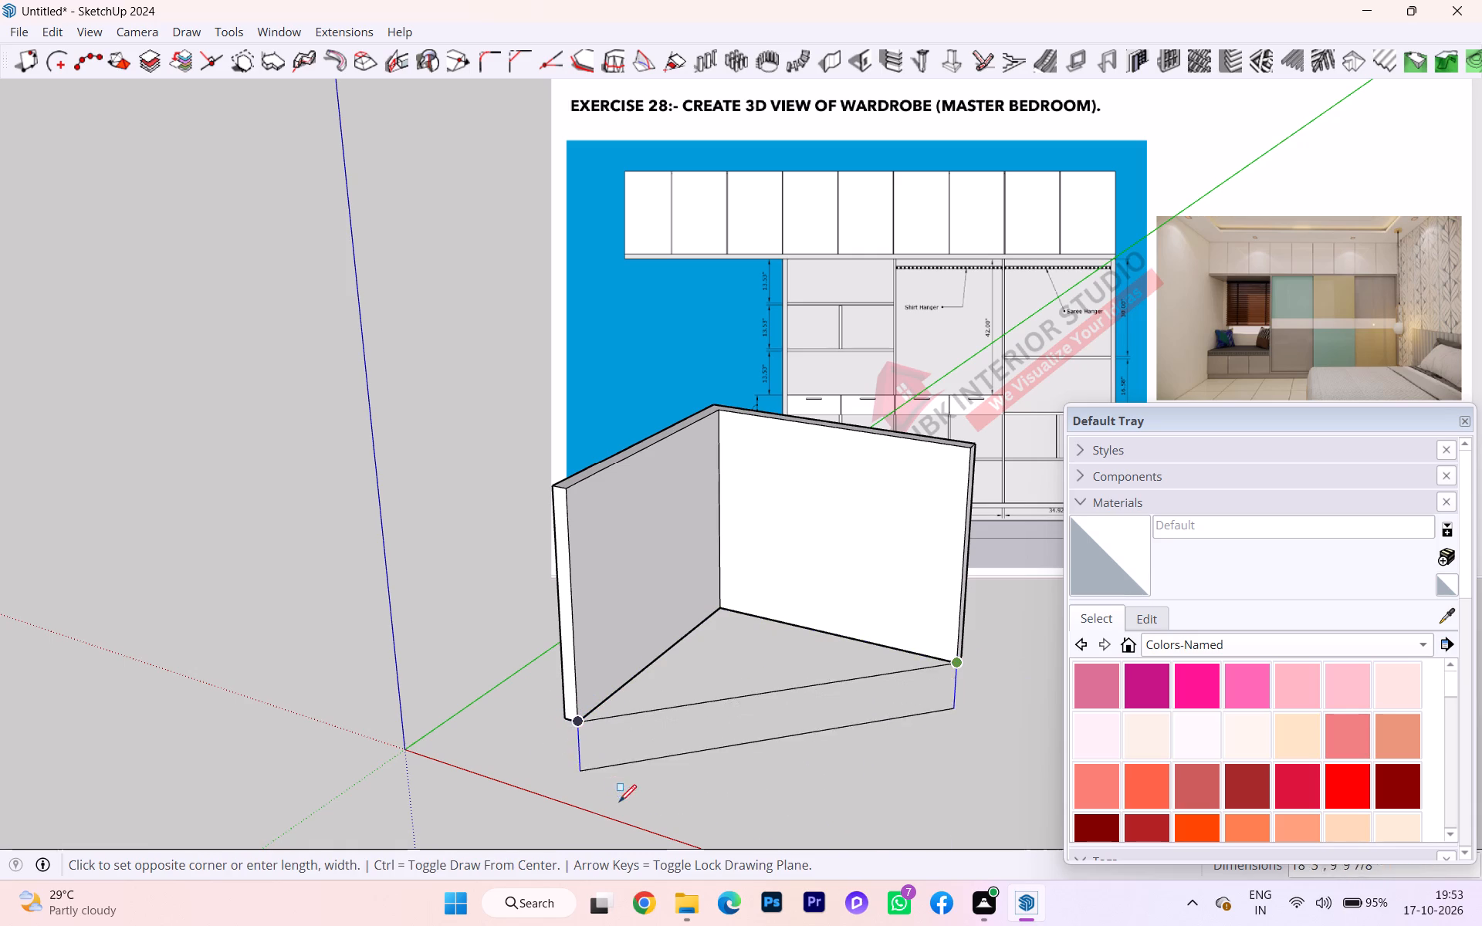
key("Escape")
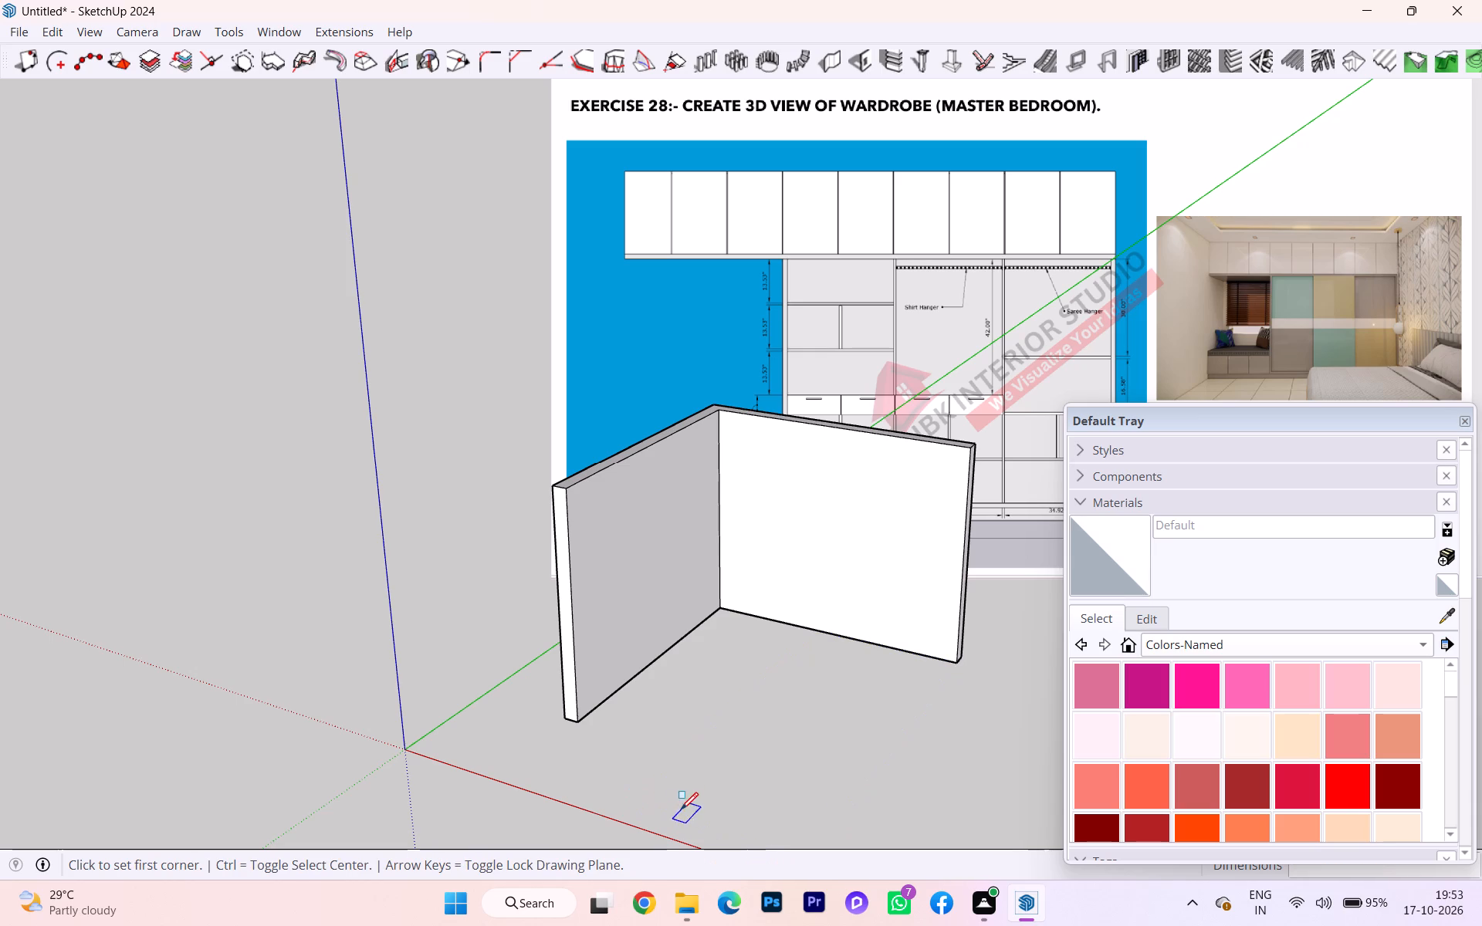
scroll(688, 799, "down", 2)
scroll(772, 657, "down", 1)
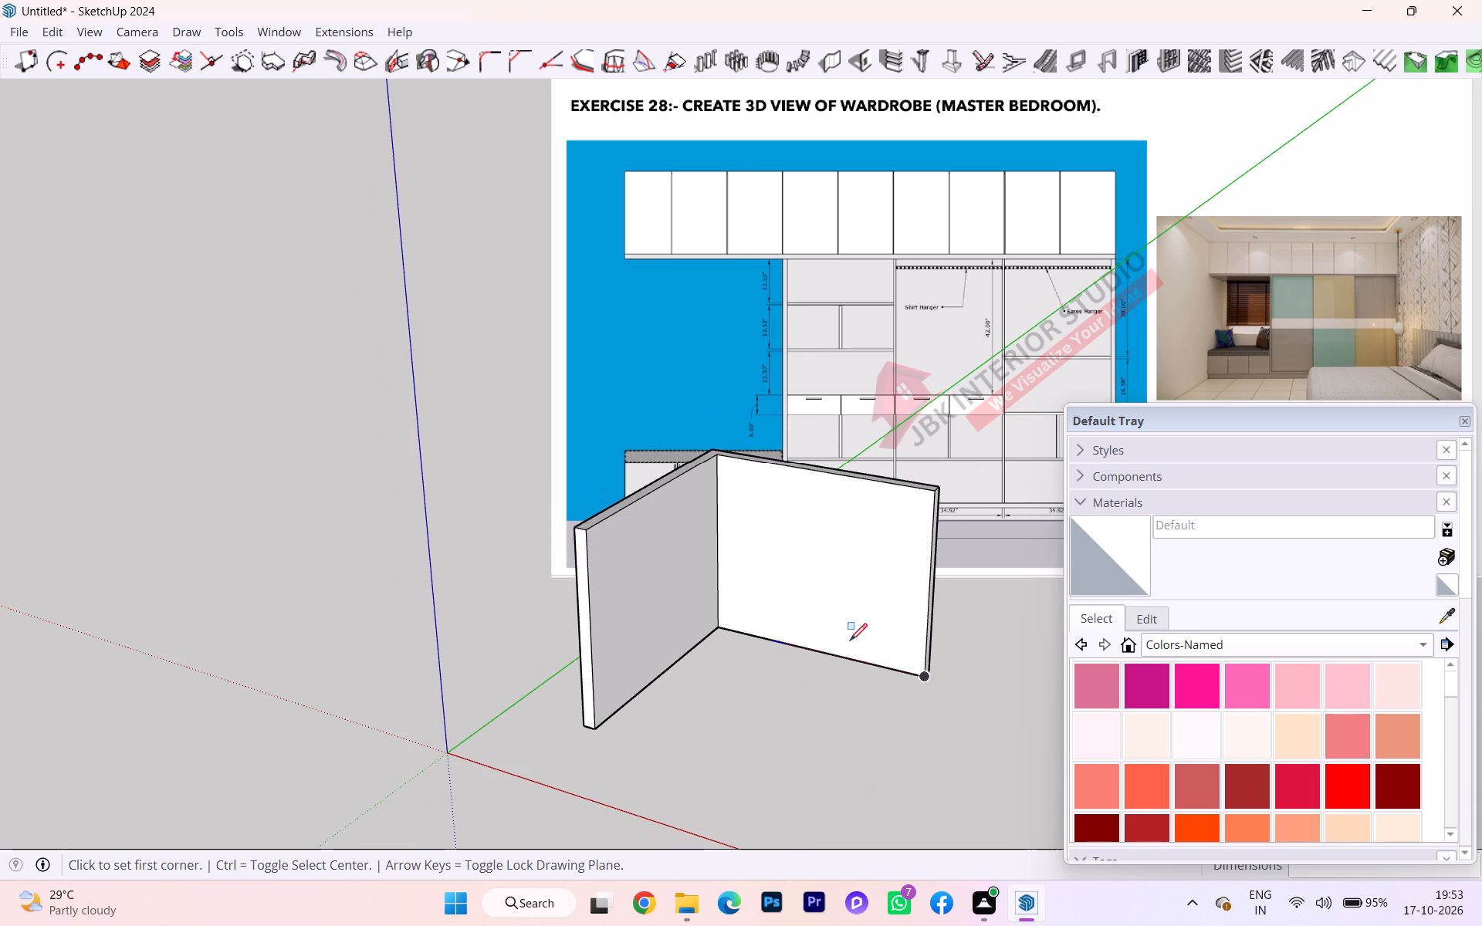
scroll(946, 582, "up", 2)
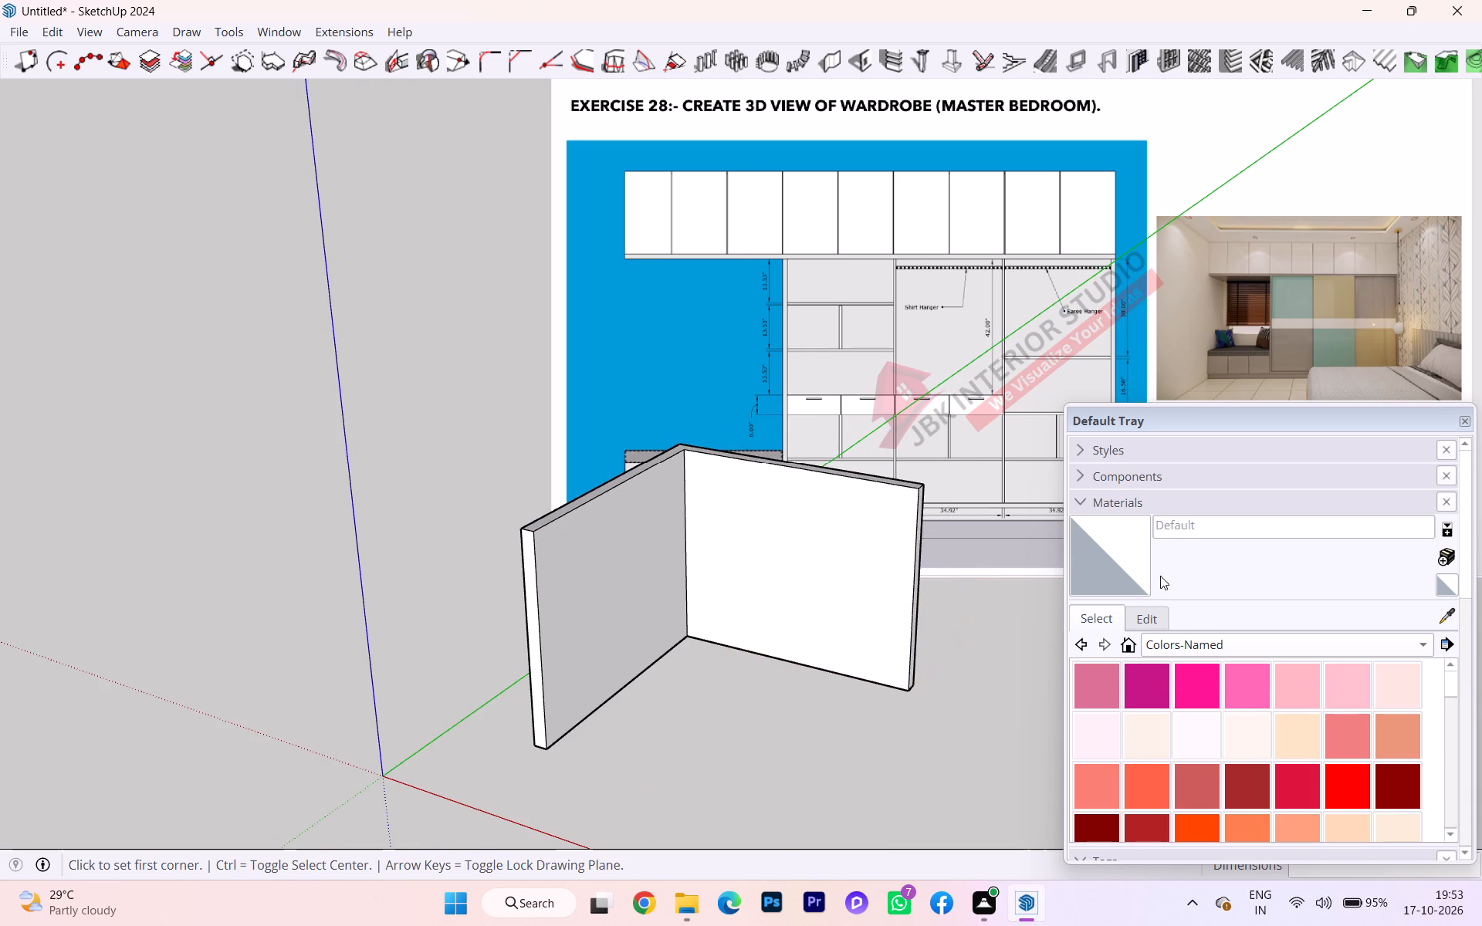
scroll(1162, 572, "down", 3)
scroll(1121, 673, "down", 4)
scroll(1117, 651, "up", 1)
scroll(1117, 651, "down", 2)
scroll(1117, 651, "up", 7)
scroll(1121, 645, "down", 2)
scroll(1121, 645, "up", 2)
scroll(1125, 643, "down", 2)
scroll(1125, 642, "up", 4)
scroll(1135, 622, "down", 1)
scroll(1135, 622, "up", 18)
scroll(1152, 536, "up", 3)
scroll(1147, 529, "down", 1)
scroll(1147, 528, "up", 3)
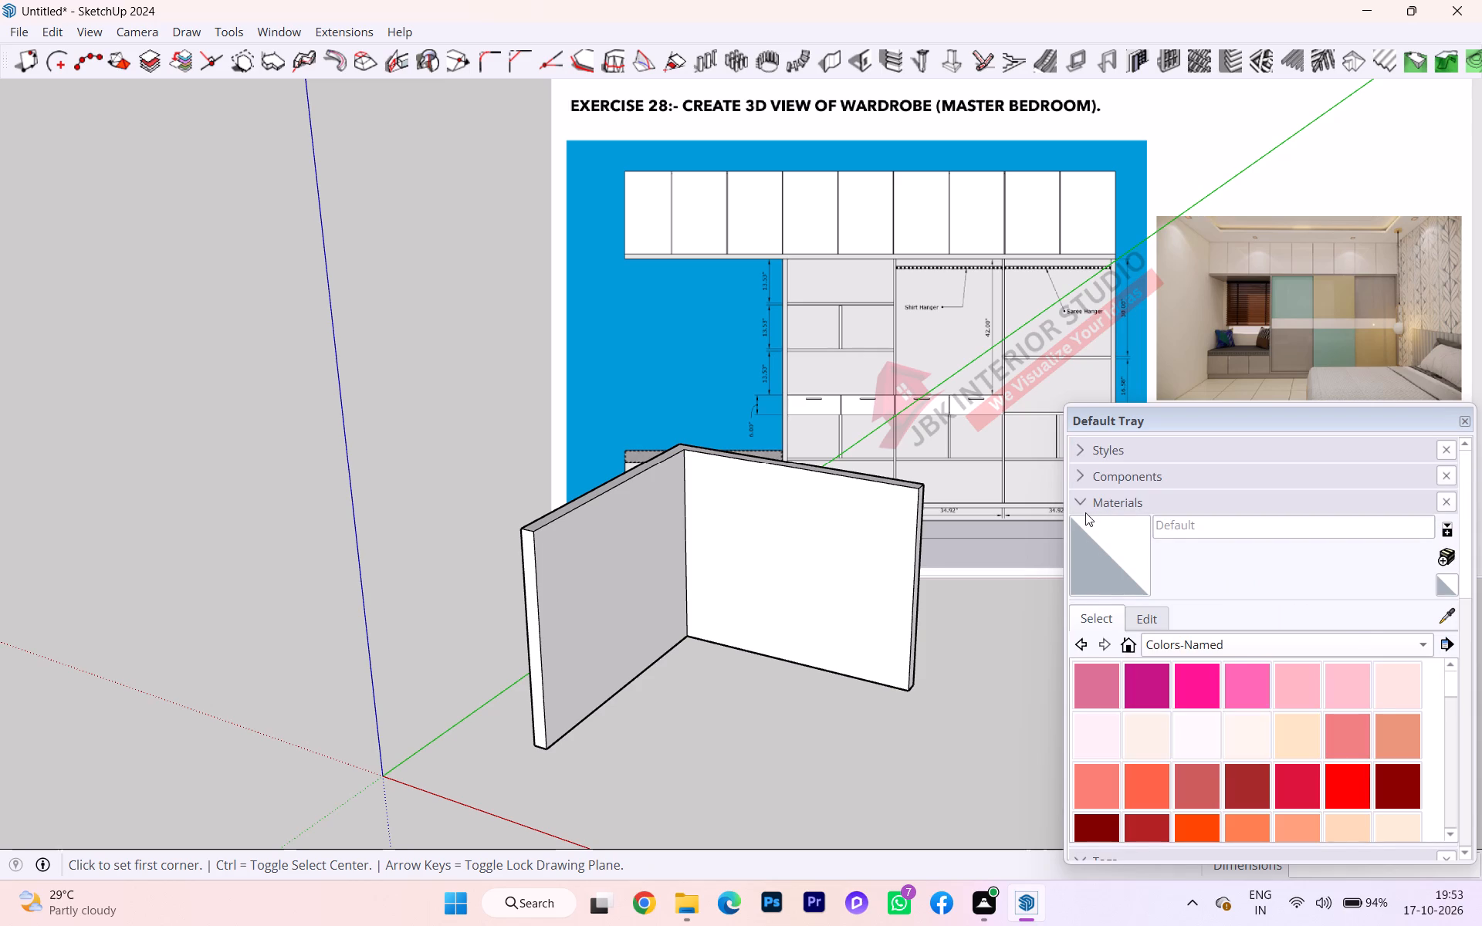
Create a new tag named "wall".
left_click(1082, 508)
left_click(1091, 563)
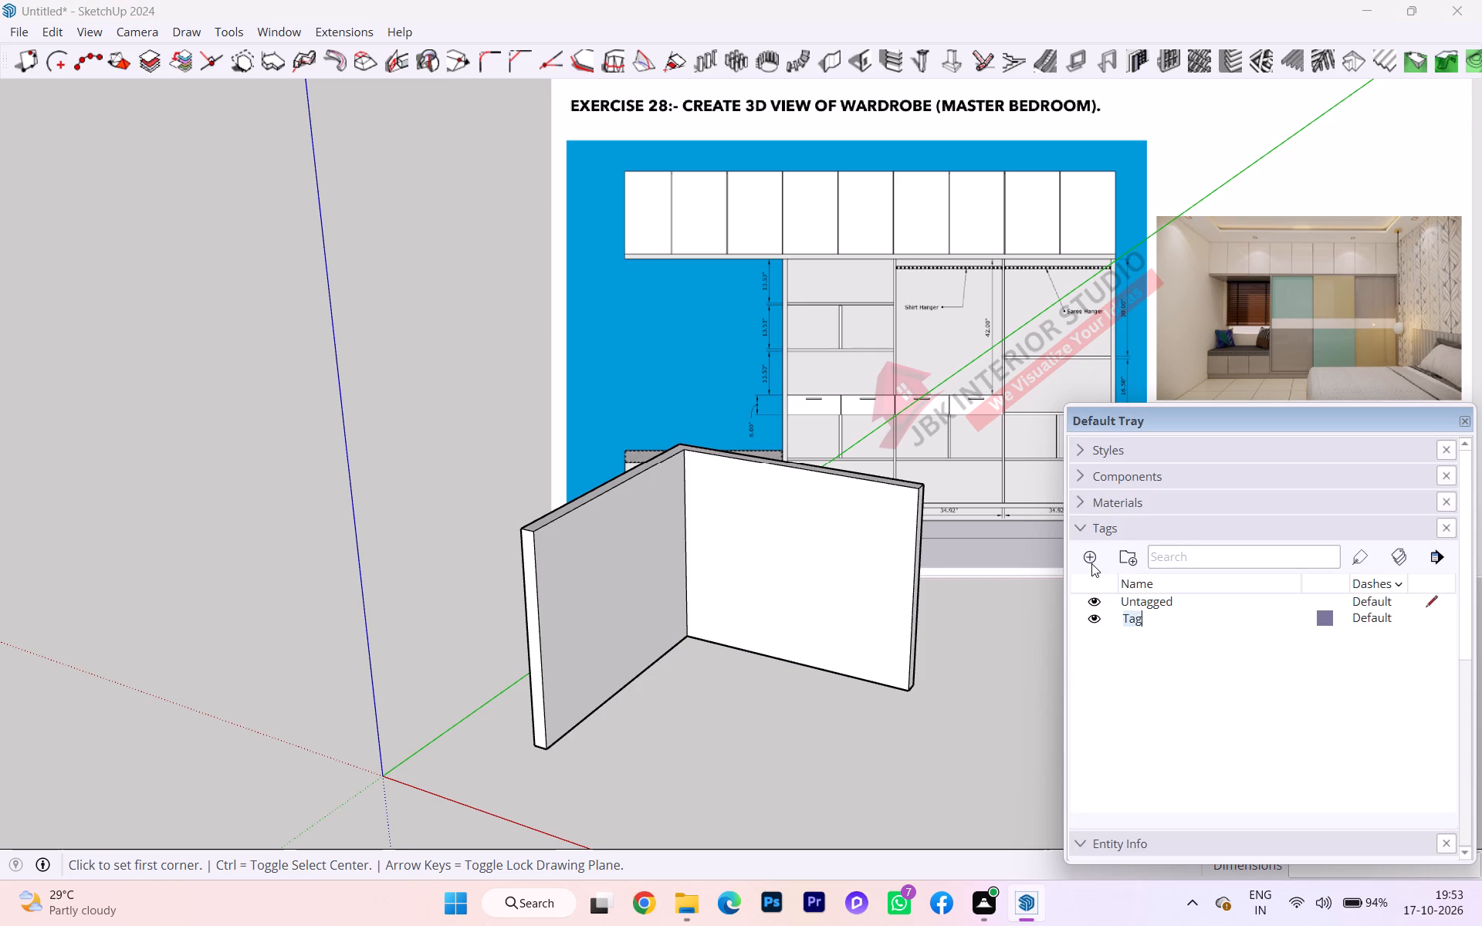
key("BackSpace")
type("wall")
key("Return")
key("Return")
Add a second tag and try to name it "wall 1".
left_click(1100, 563)
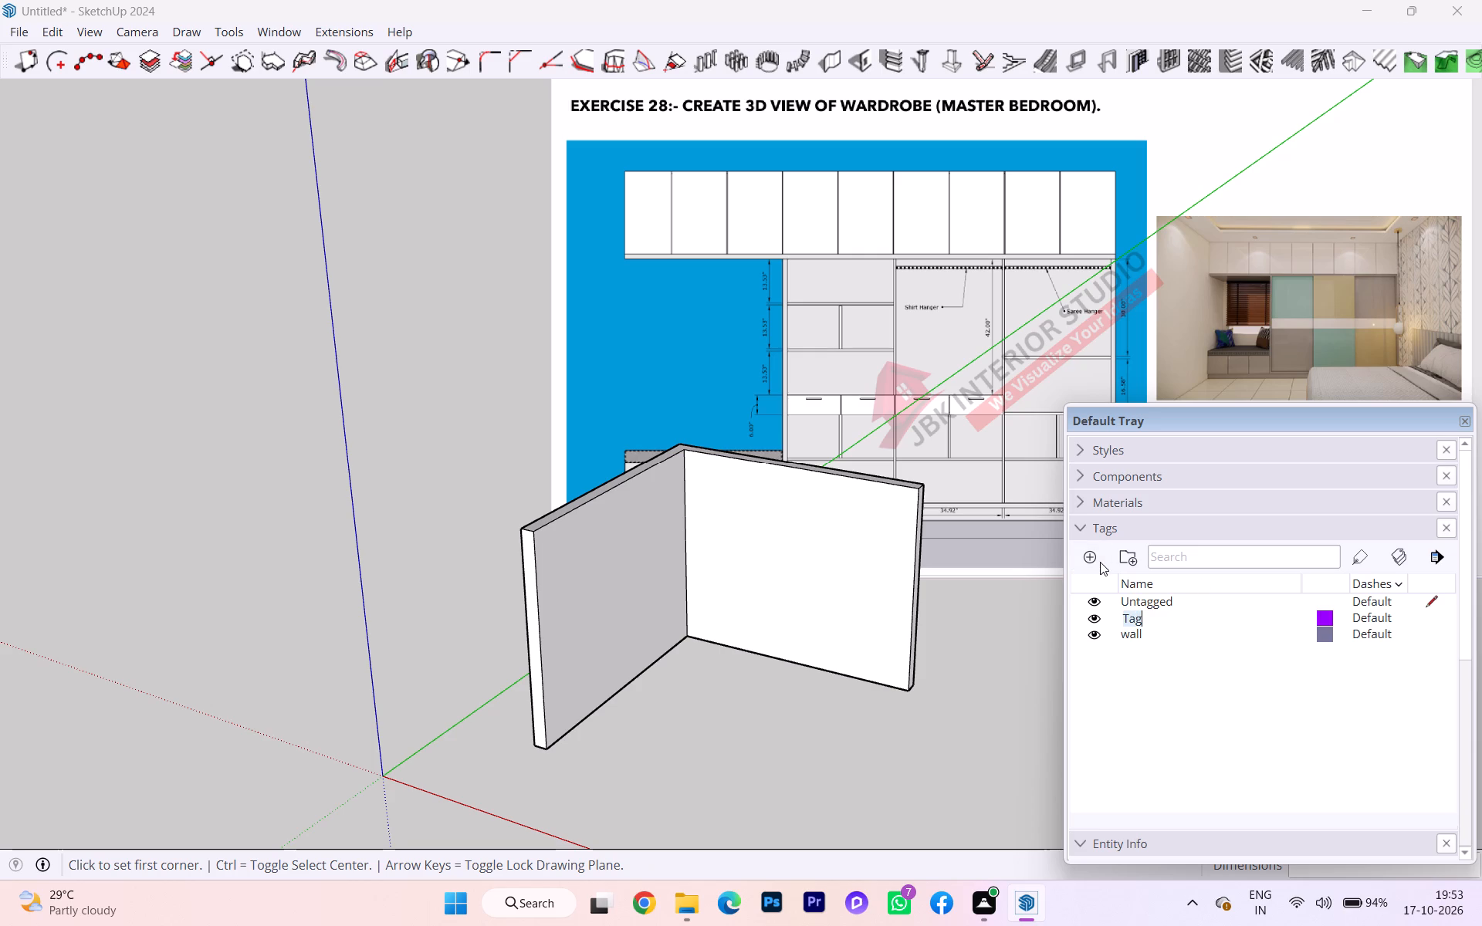
key("BackSpace")
key("BackSpace")
type("wall 1")
key("Escape")
key("space")
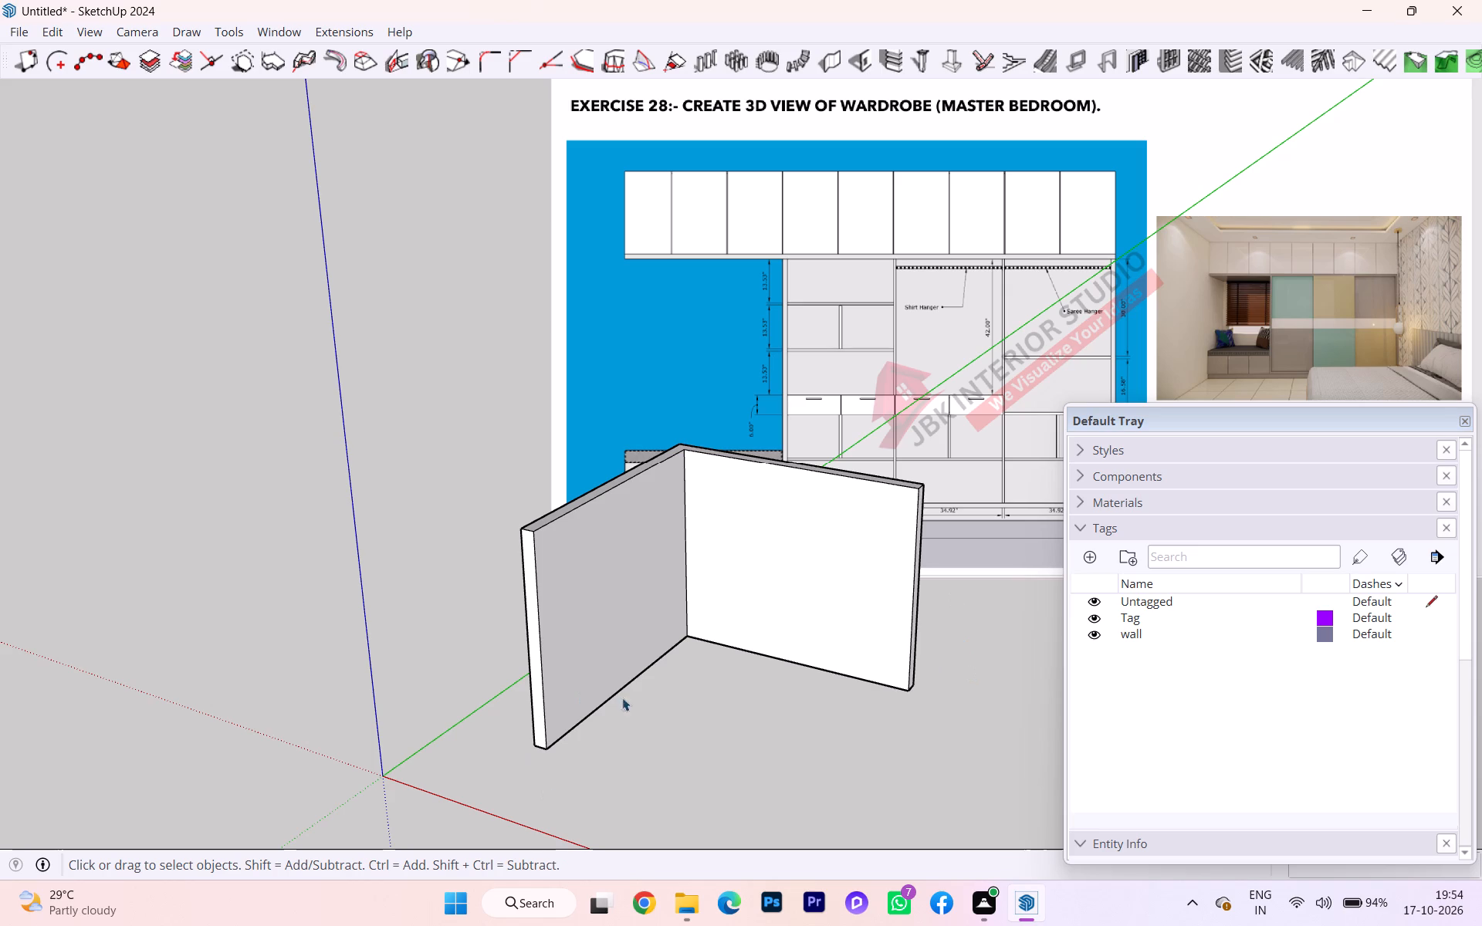
Make a group from all faces and edges of the connected L-shaped walls.
triple_click(837, 622)
left_click(837, 622)
right_click(837, 622)
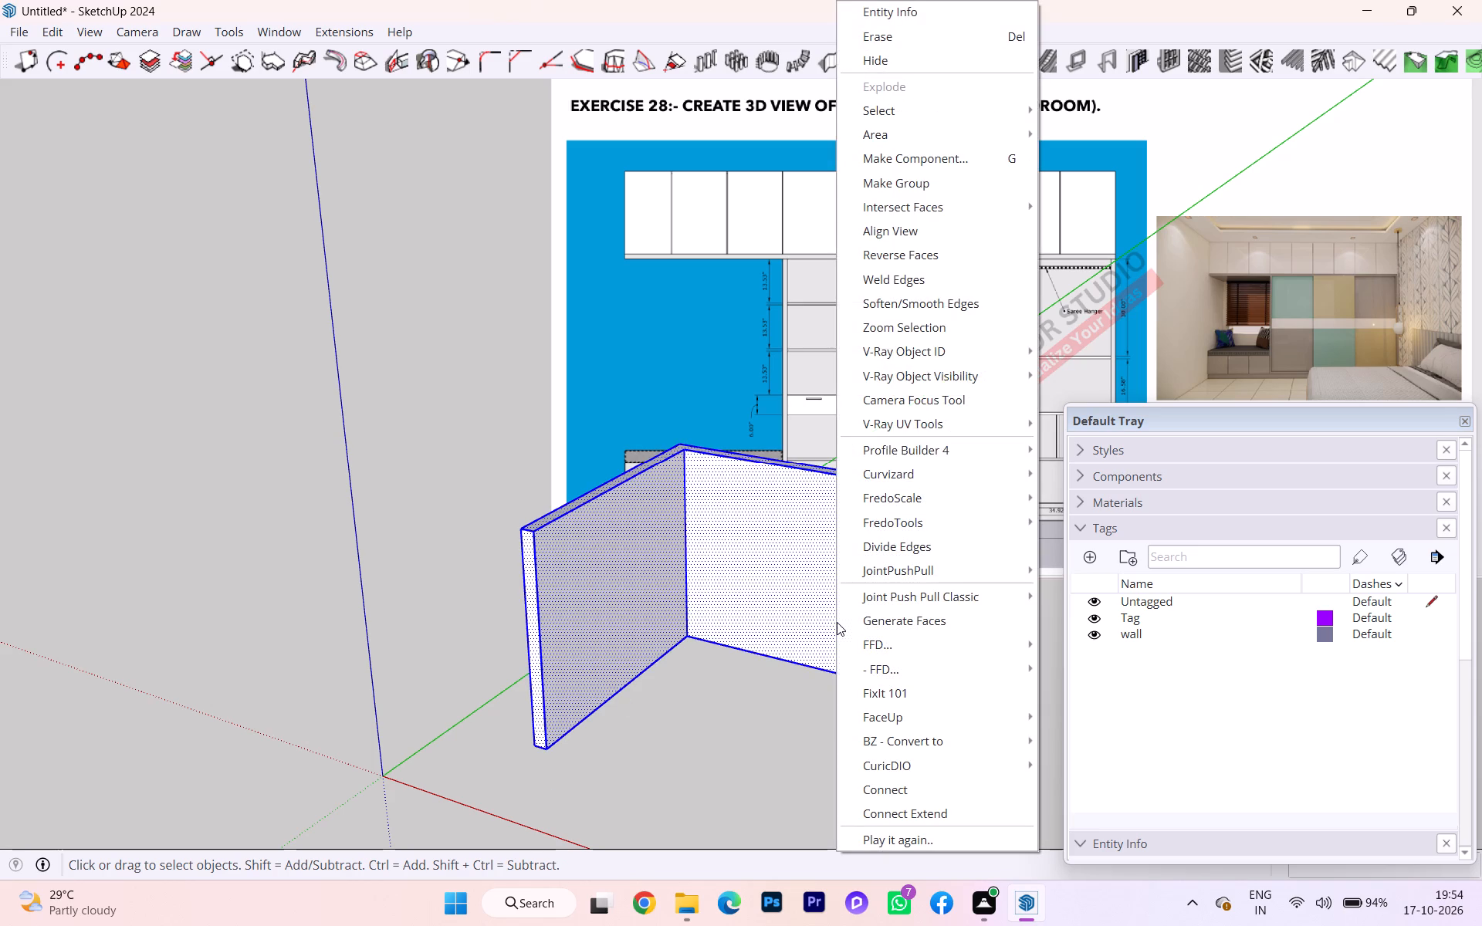
left_click(937, 187)
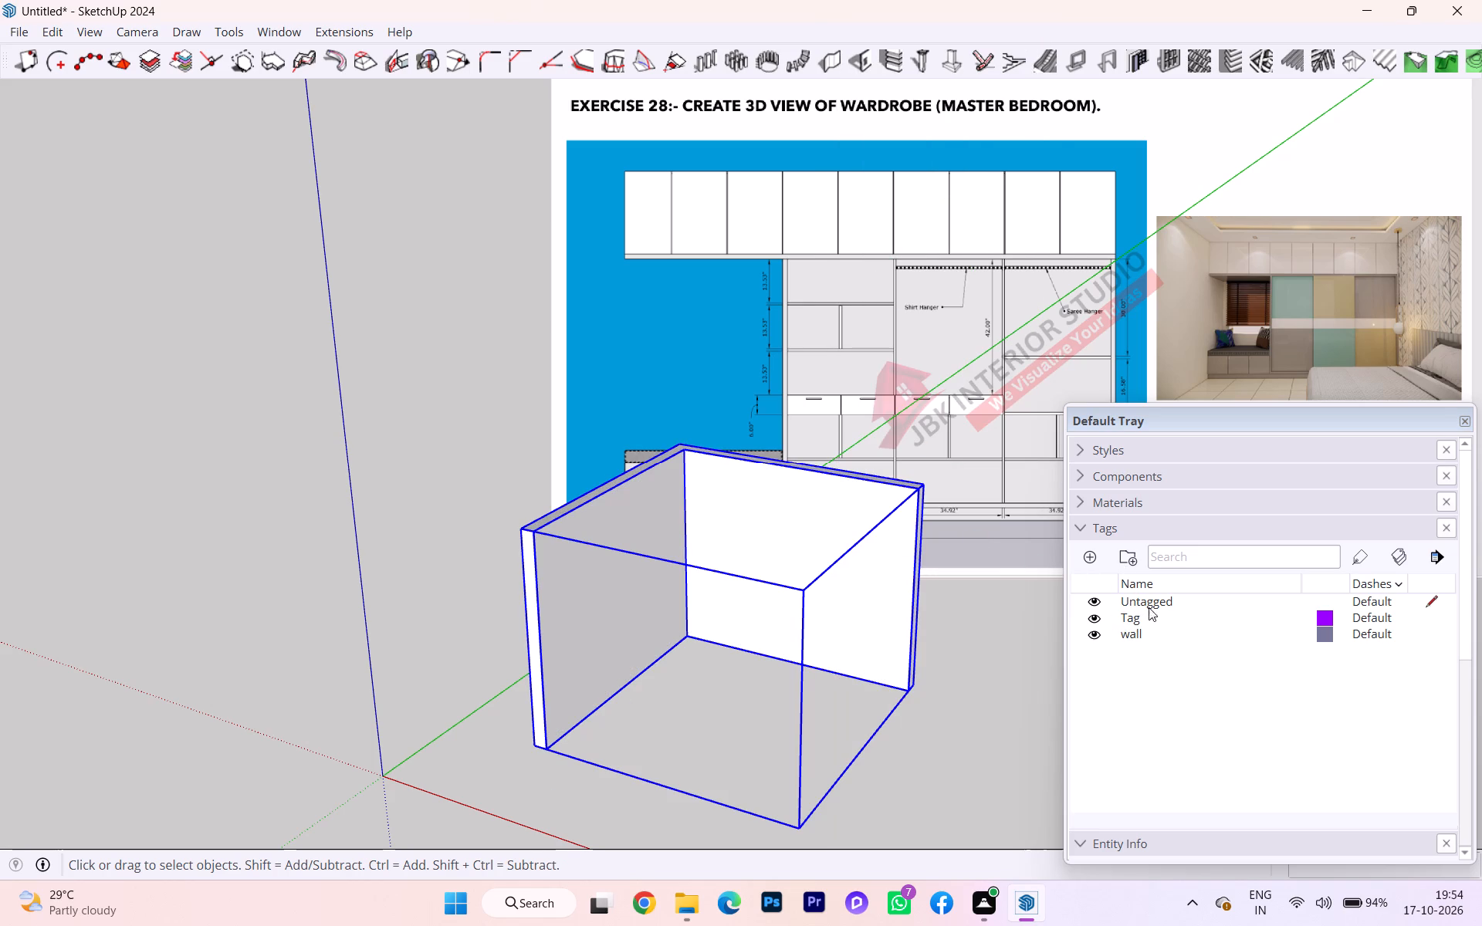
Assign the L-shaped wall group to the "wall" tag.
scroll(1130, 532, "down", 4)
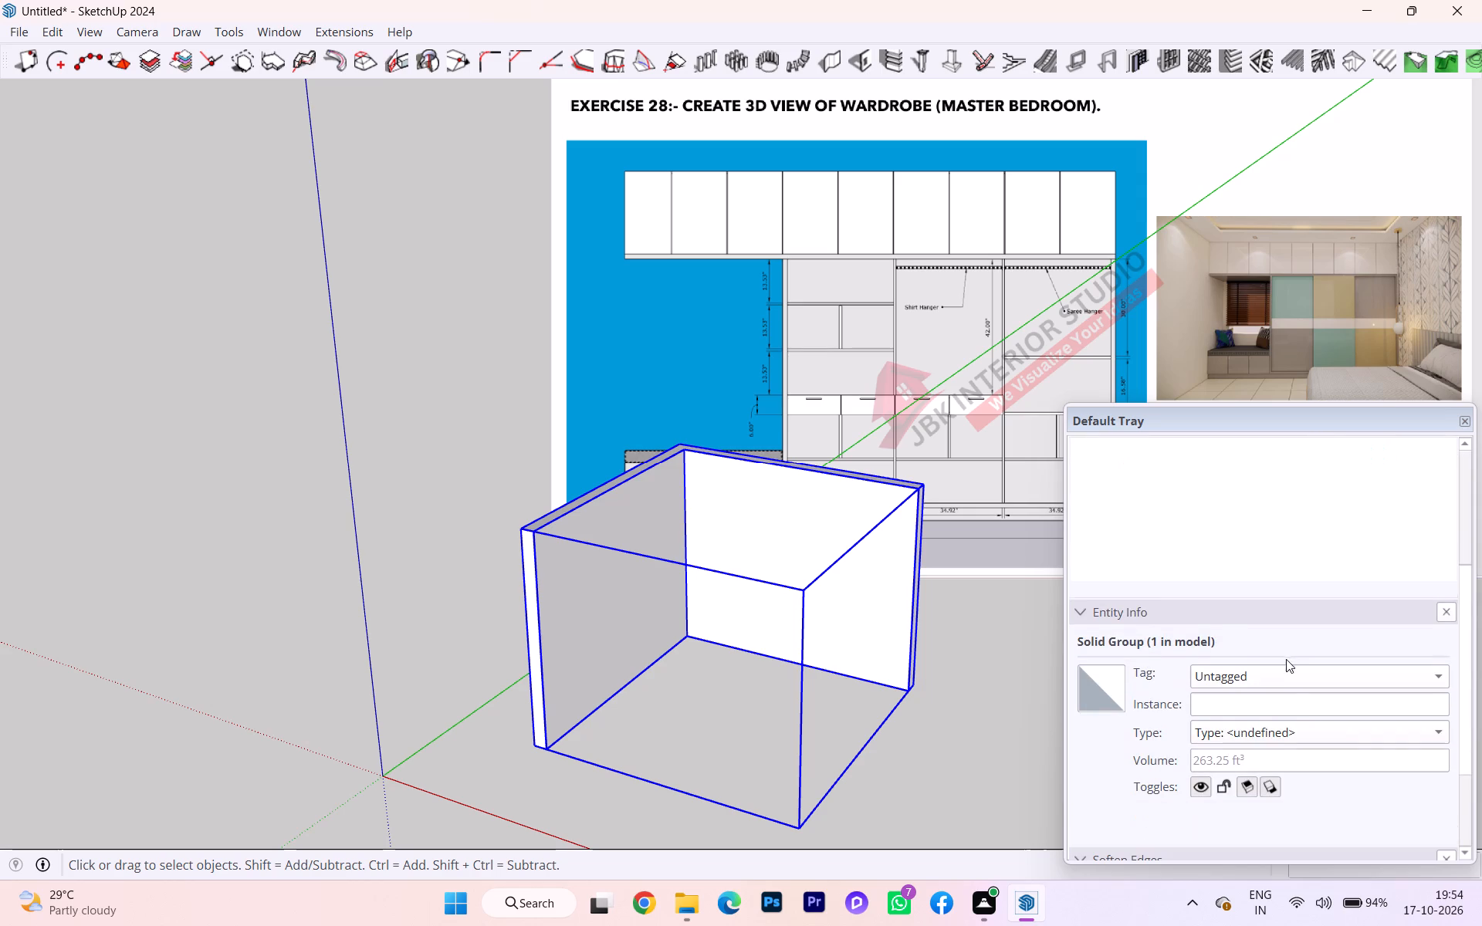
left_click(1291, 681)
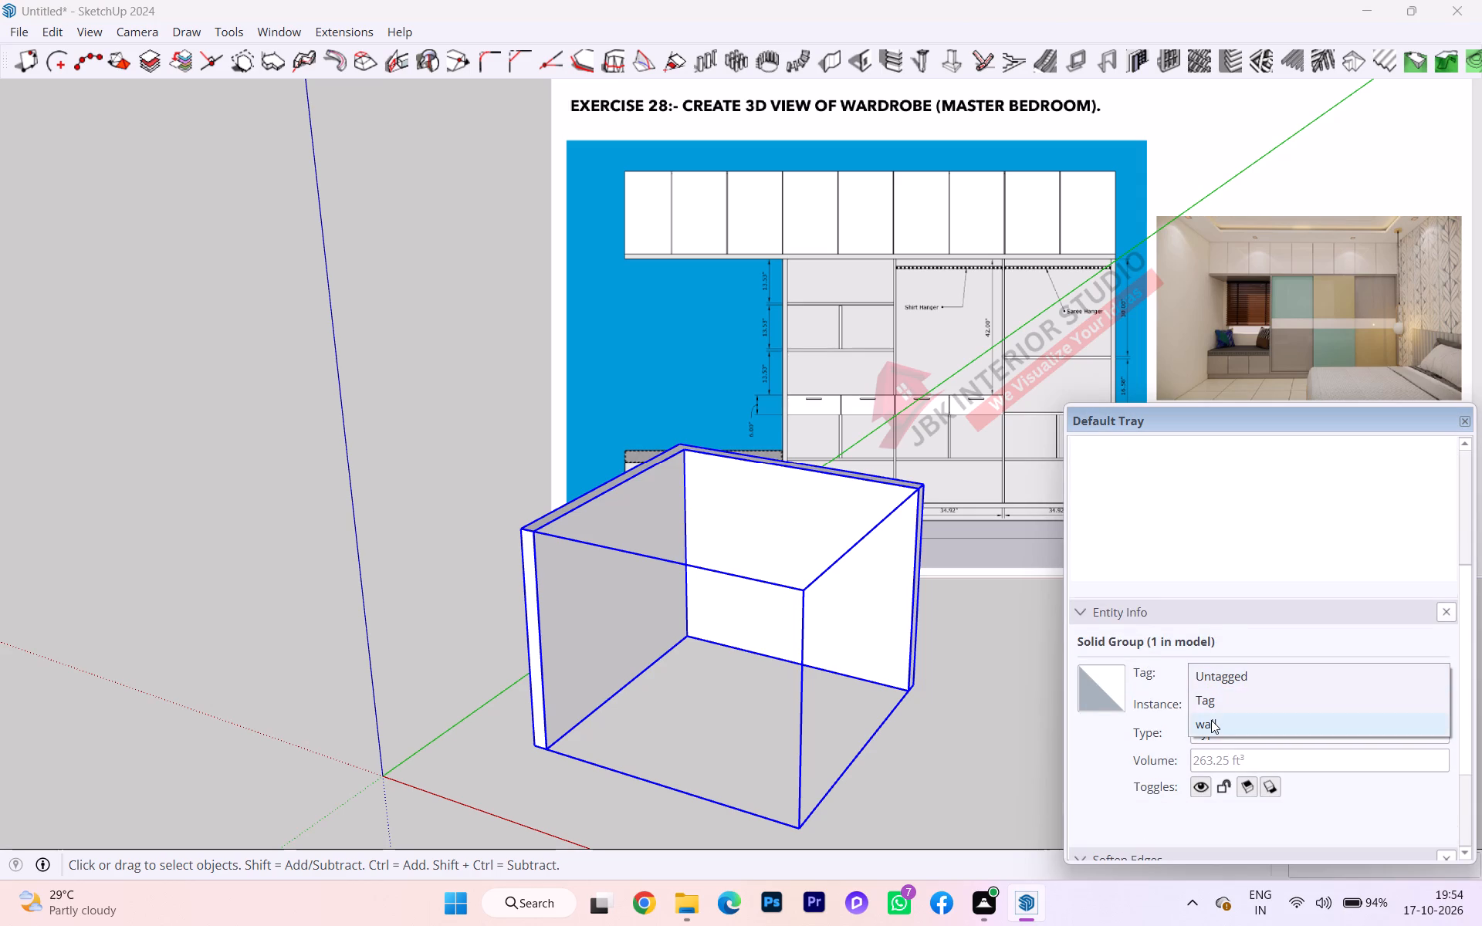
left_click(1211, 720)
Rename the second tag, still called "Tag", as "wall 01".
scroll(1131, 643, "up", 5)
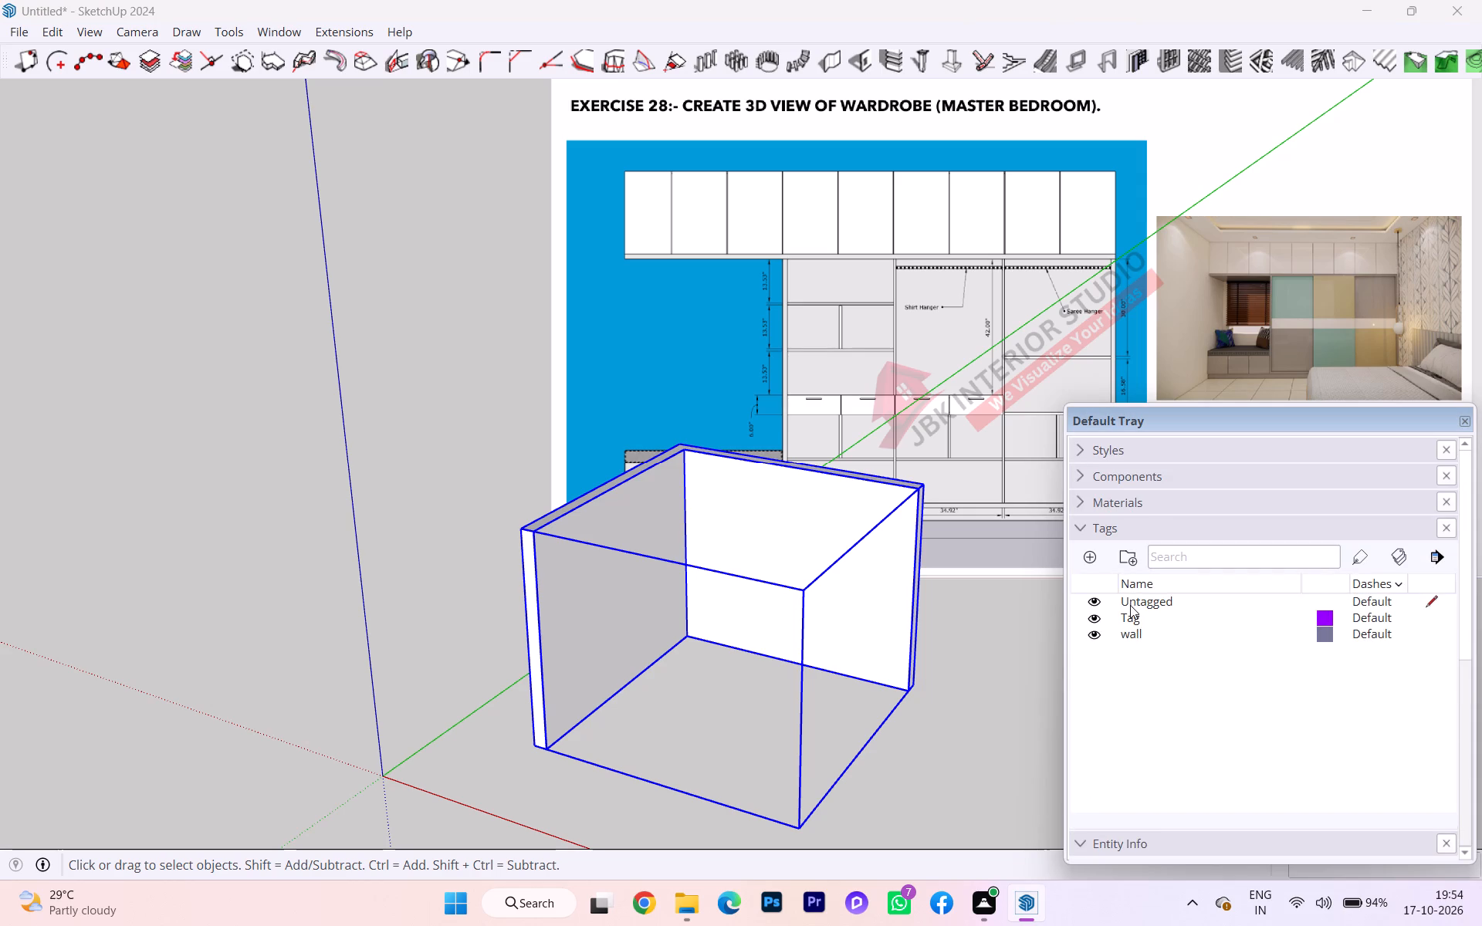
left_click(1132, 614)
right_click(1132, 615)
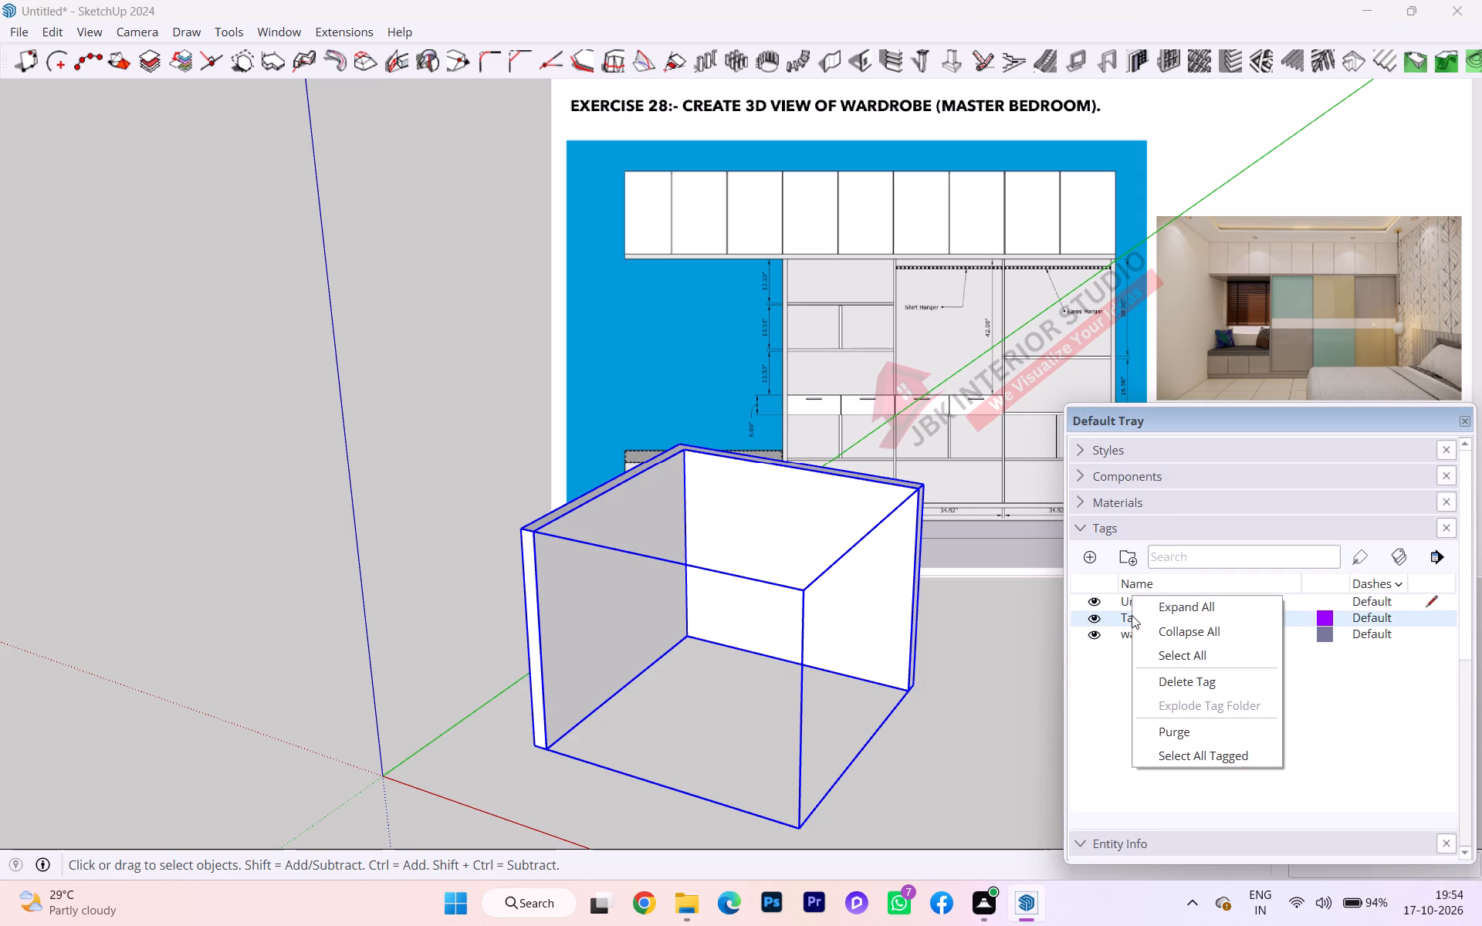
left_click(1132, 615)
double_click(1132, 615)
left_click(1145, 621)
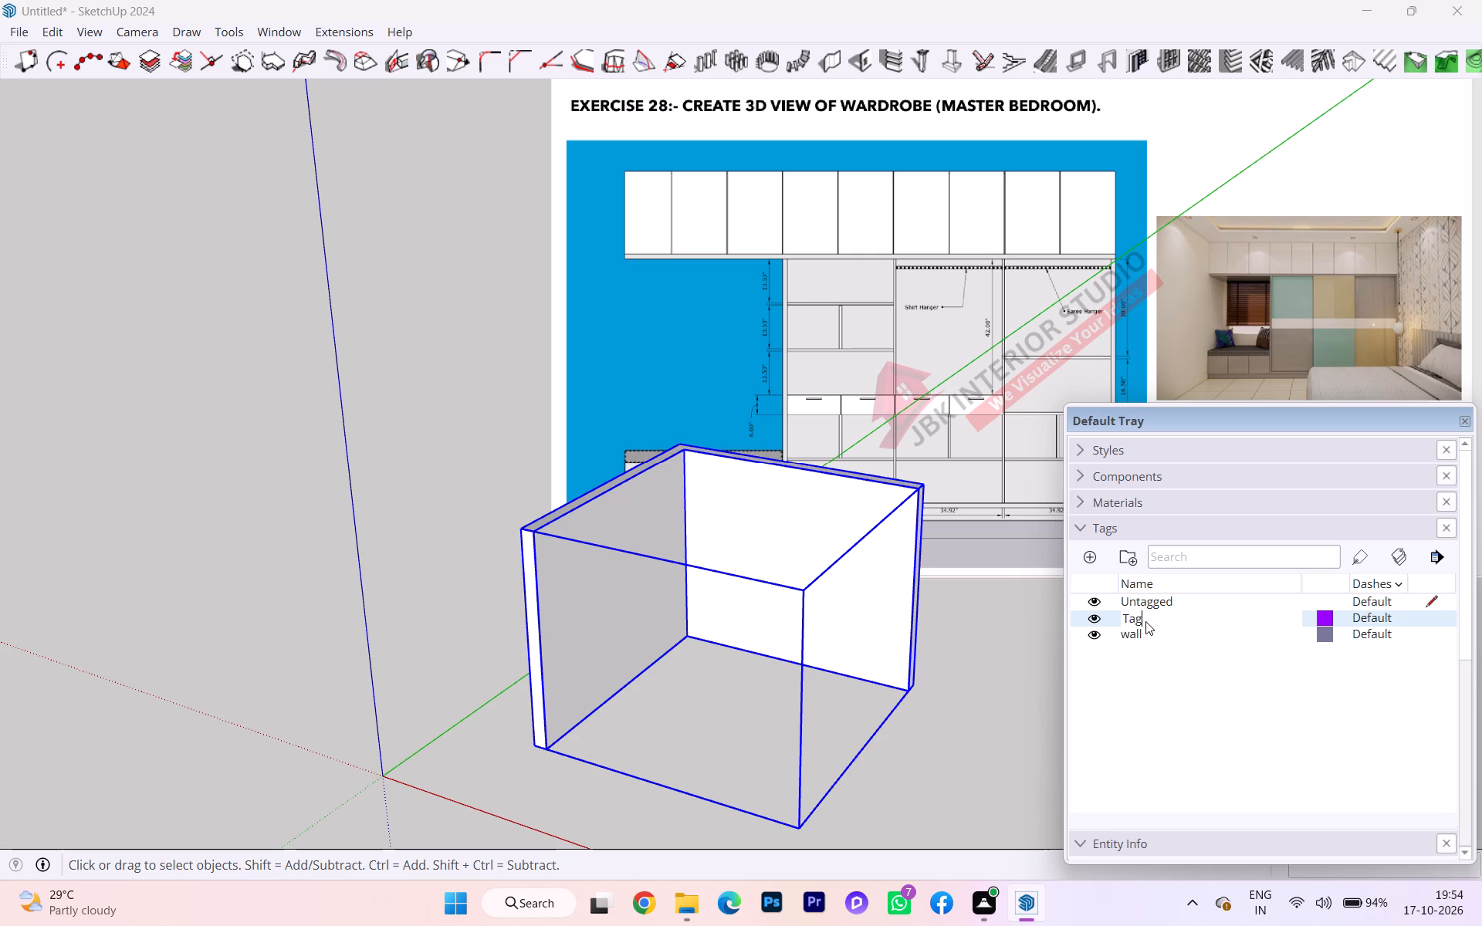
key("backslash")
key("BackSpace")
key("BackSpace")
key("BackSpace")
key("BackSpace")
type("wall")
key("space")
key("0")
key("1")
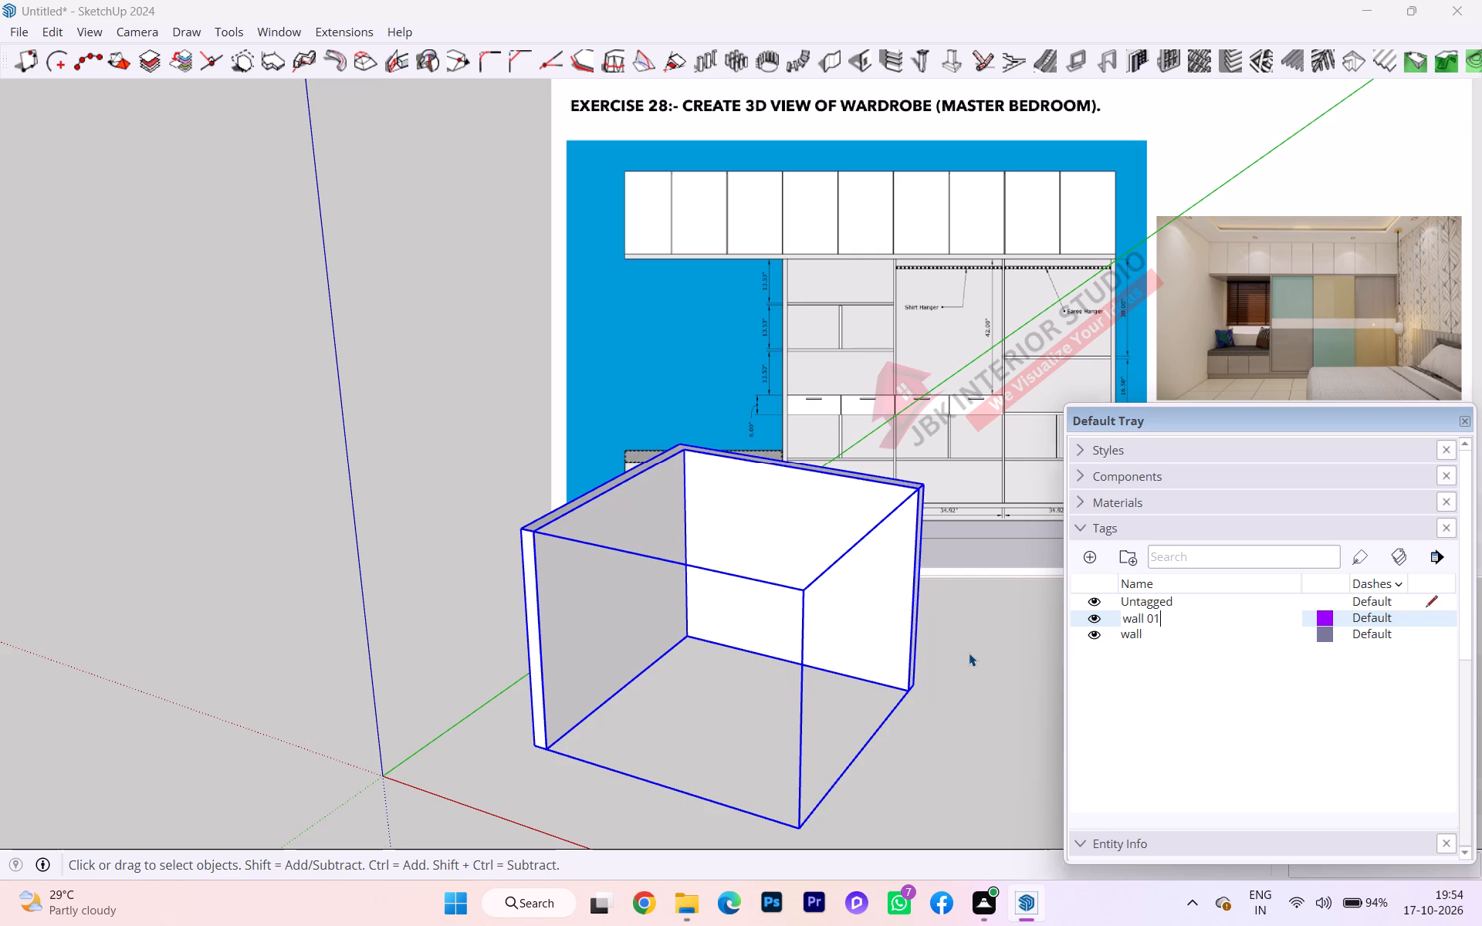
left_click(969, 653)
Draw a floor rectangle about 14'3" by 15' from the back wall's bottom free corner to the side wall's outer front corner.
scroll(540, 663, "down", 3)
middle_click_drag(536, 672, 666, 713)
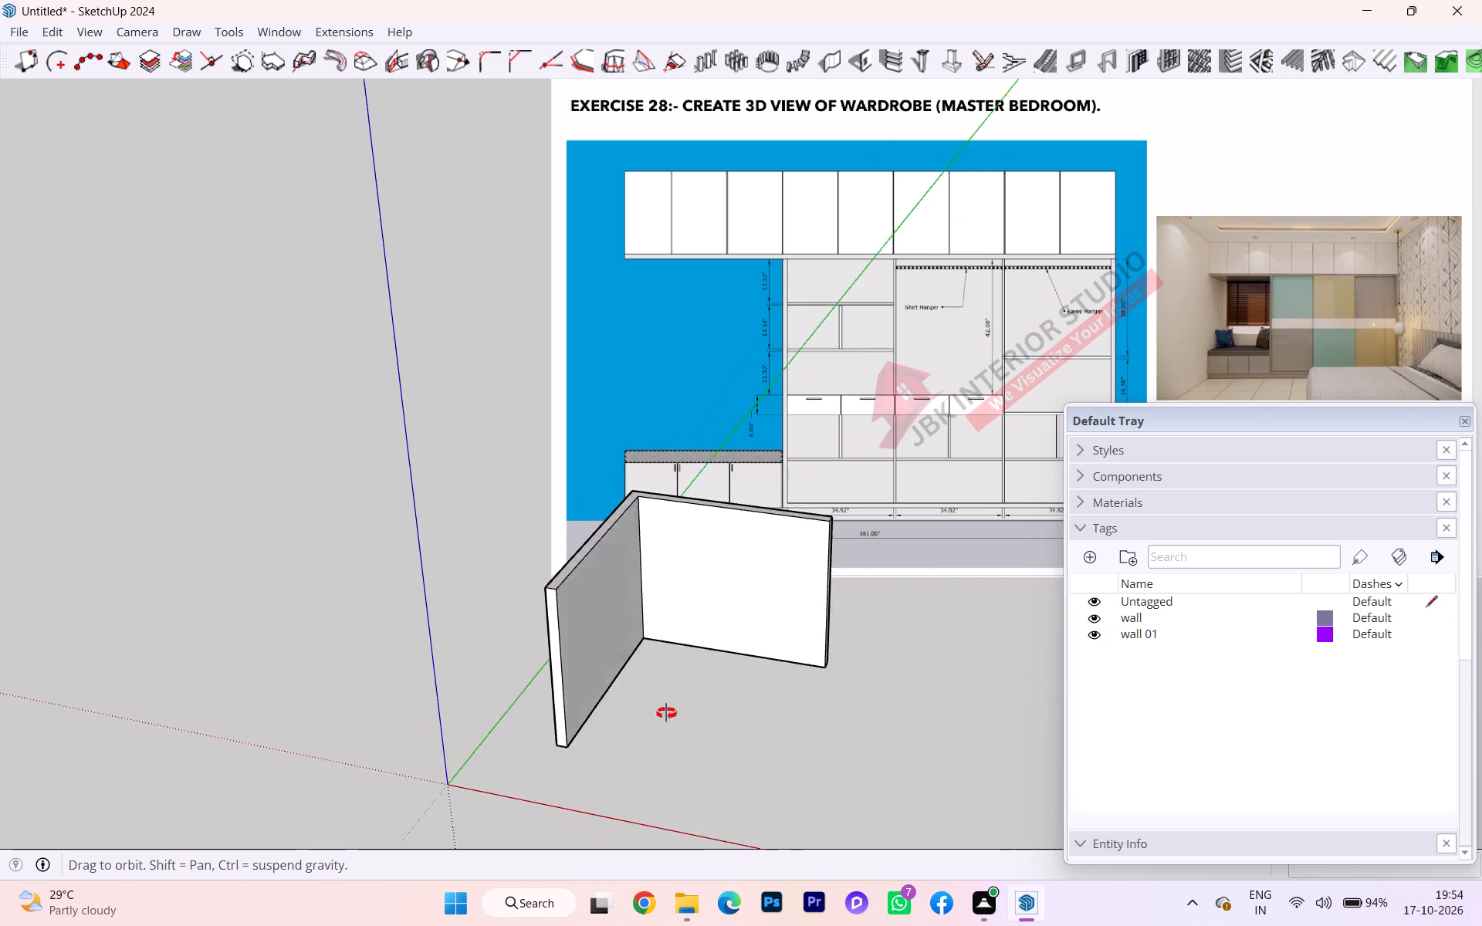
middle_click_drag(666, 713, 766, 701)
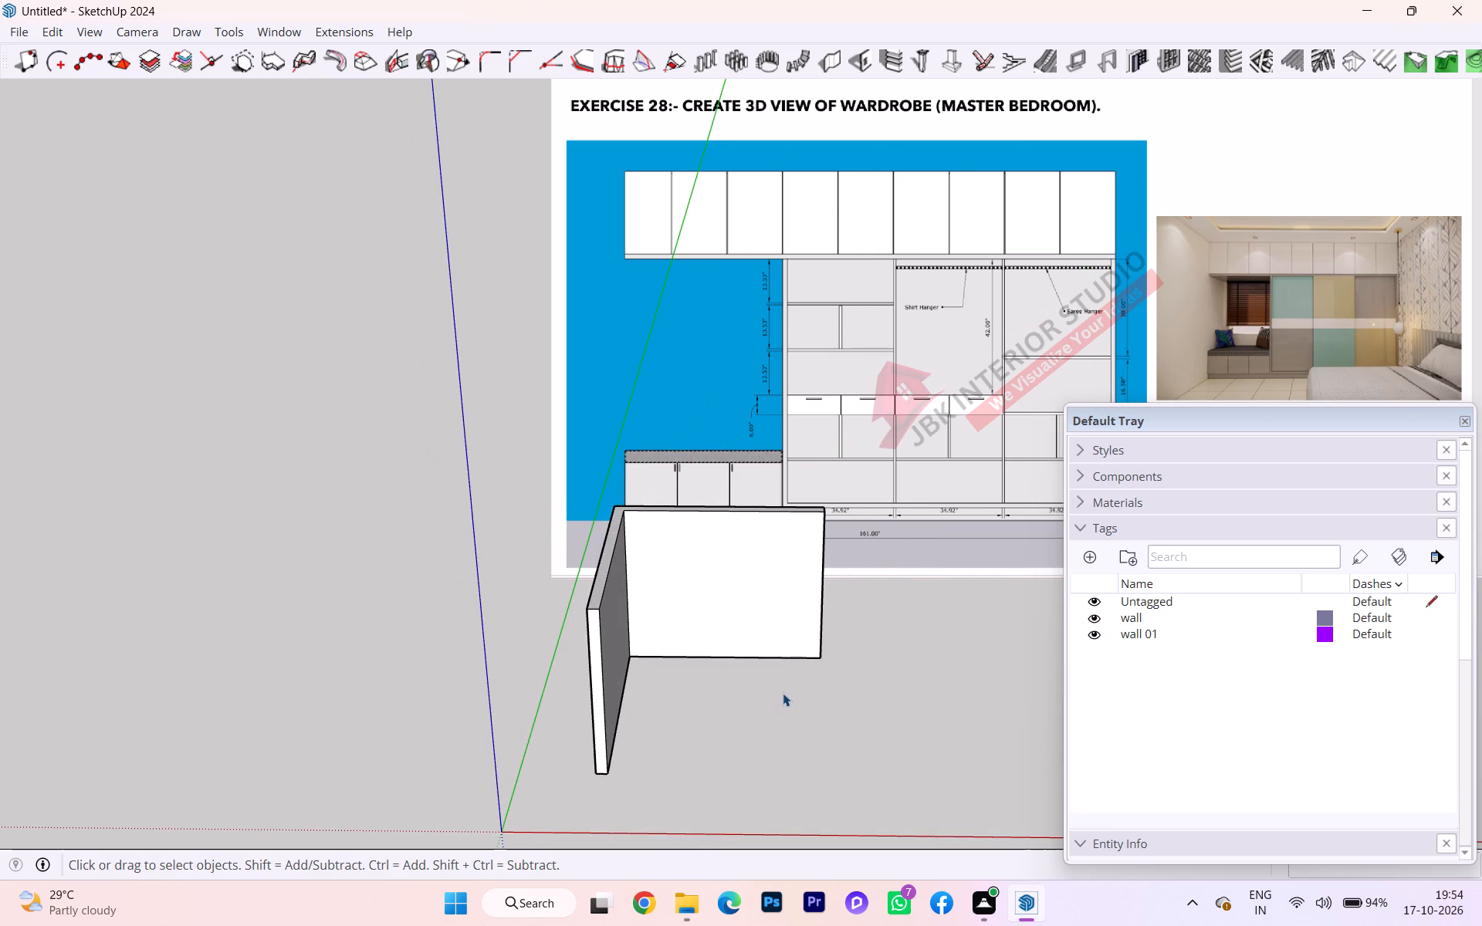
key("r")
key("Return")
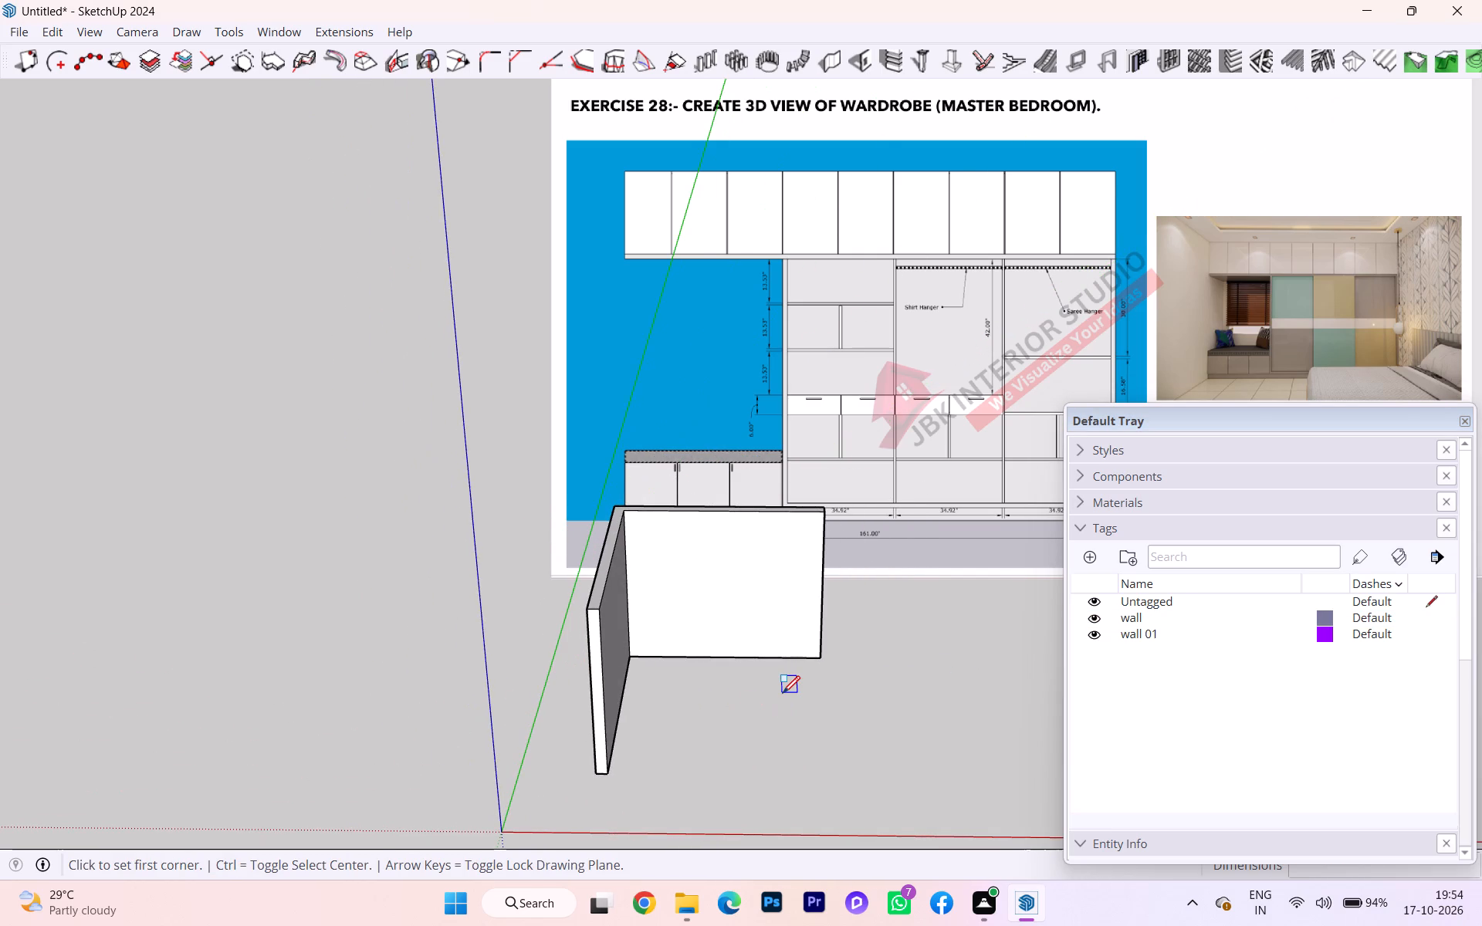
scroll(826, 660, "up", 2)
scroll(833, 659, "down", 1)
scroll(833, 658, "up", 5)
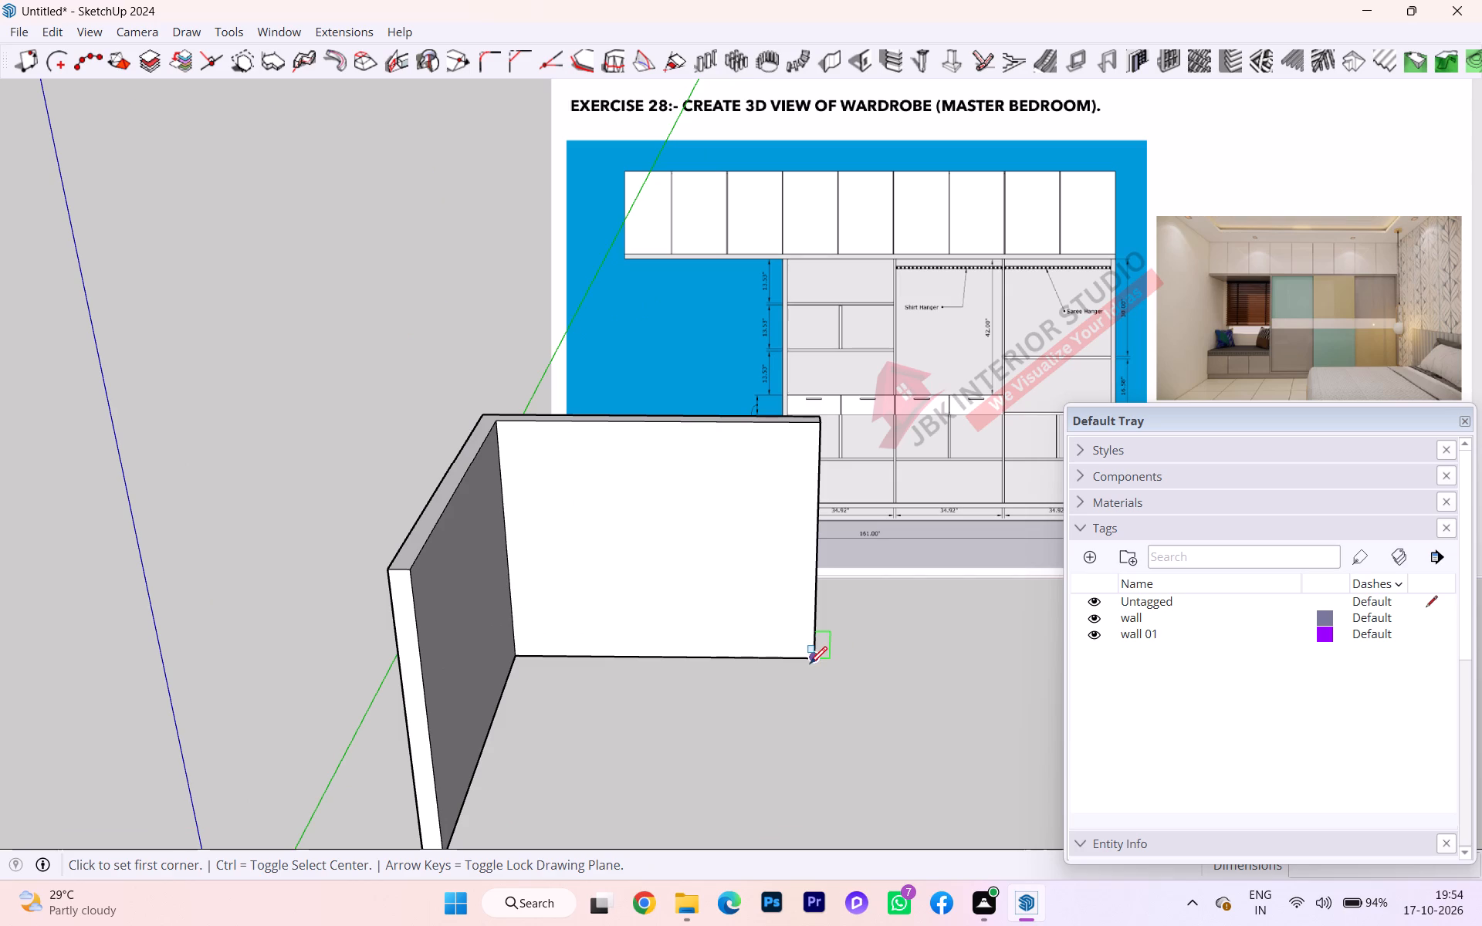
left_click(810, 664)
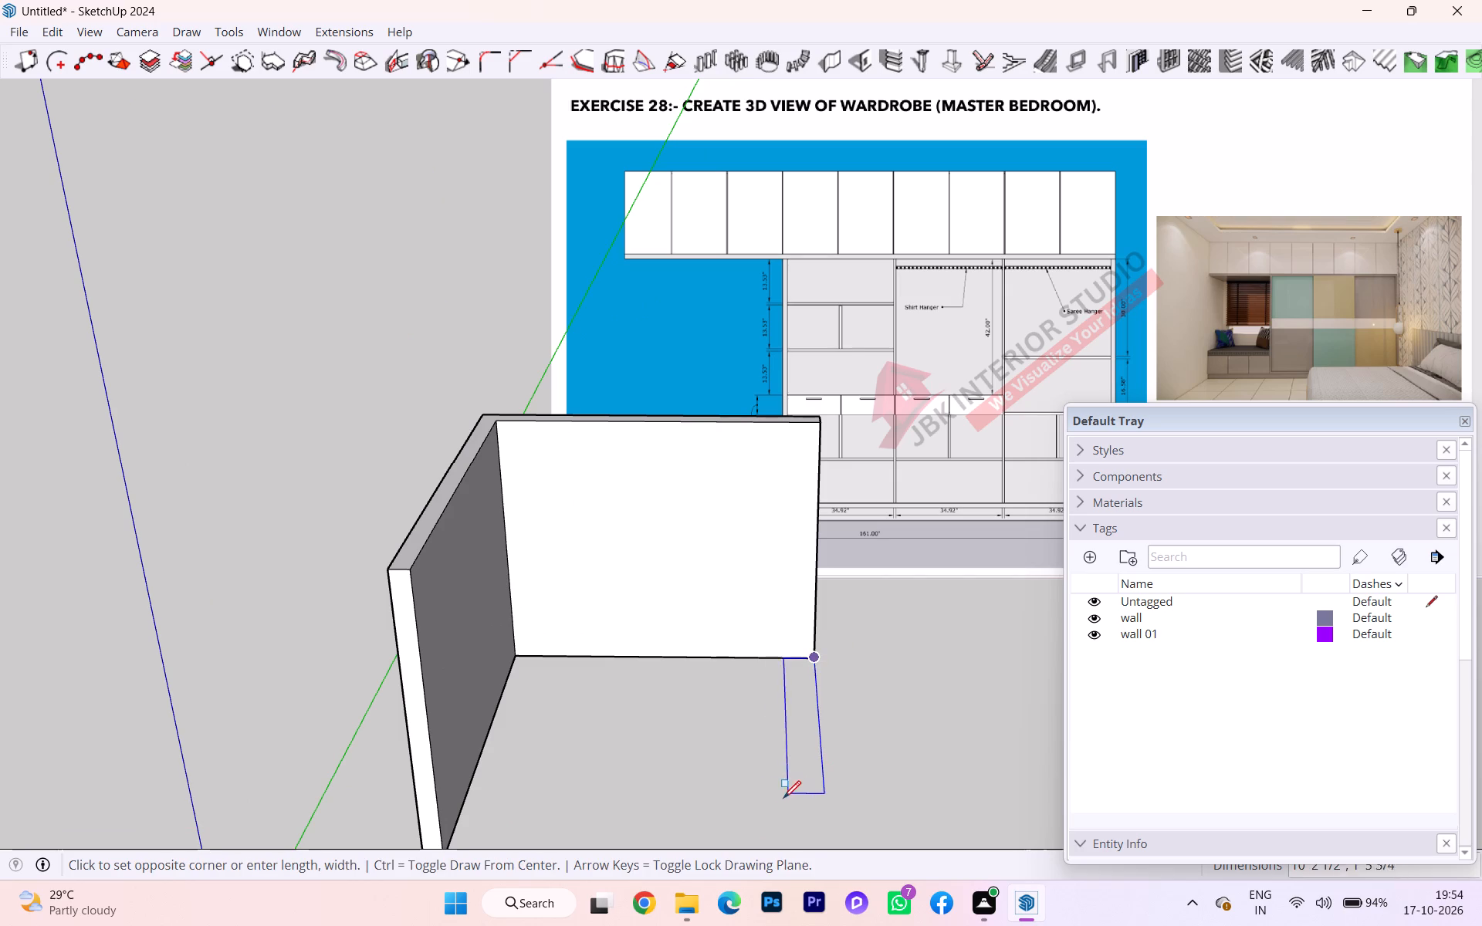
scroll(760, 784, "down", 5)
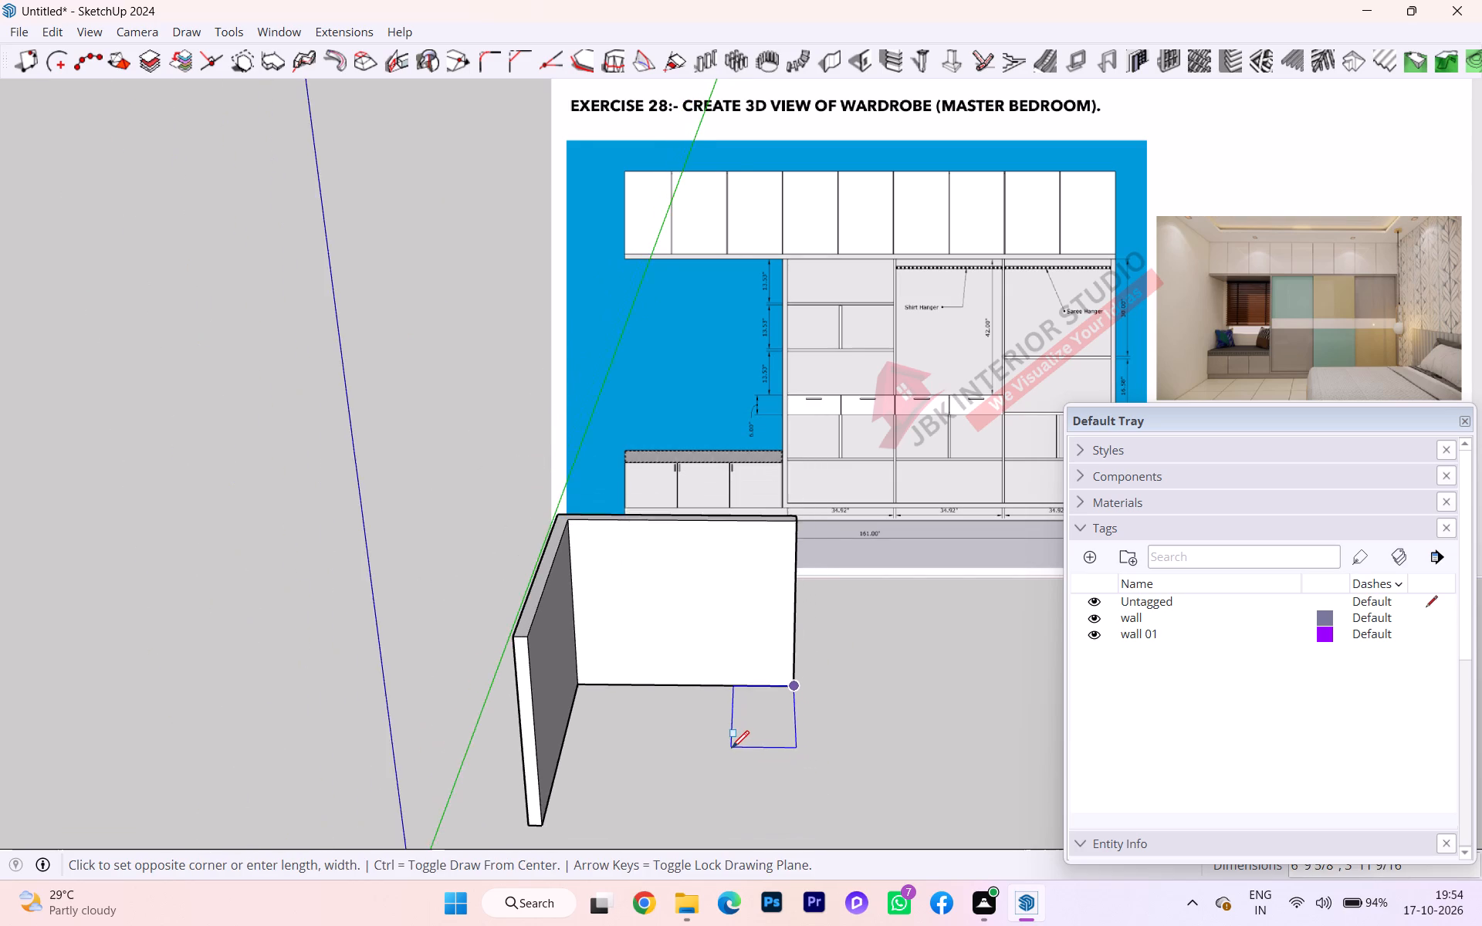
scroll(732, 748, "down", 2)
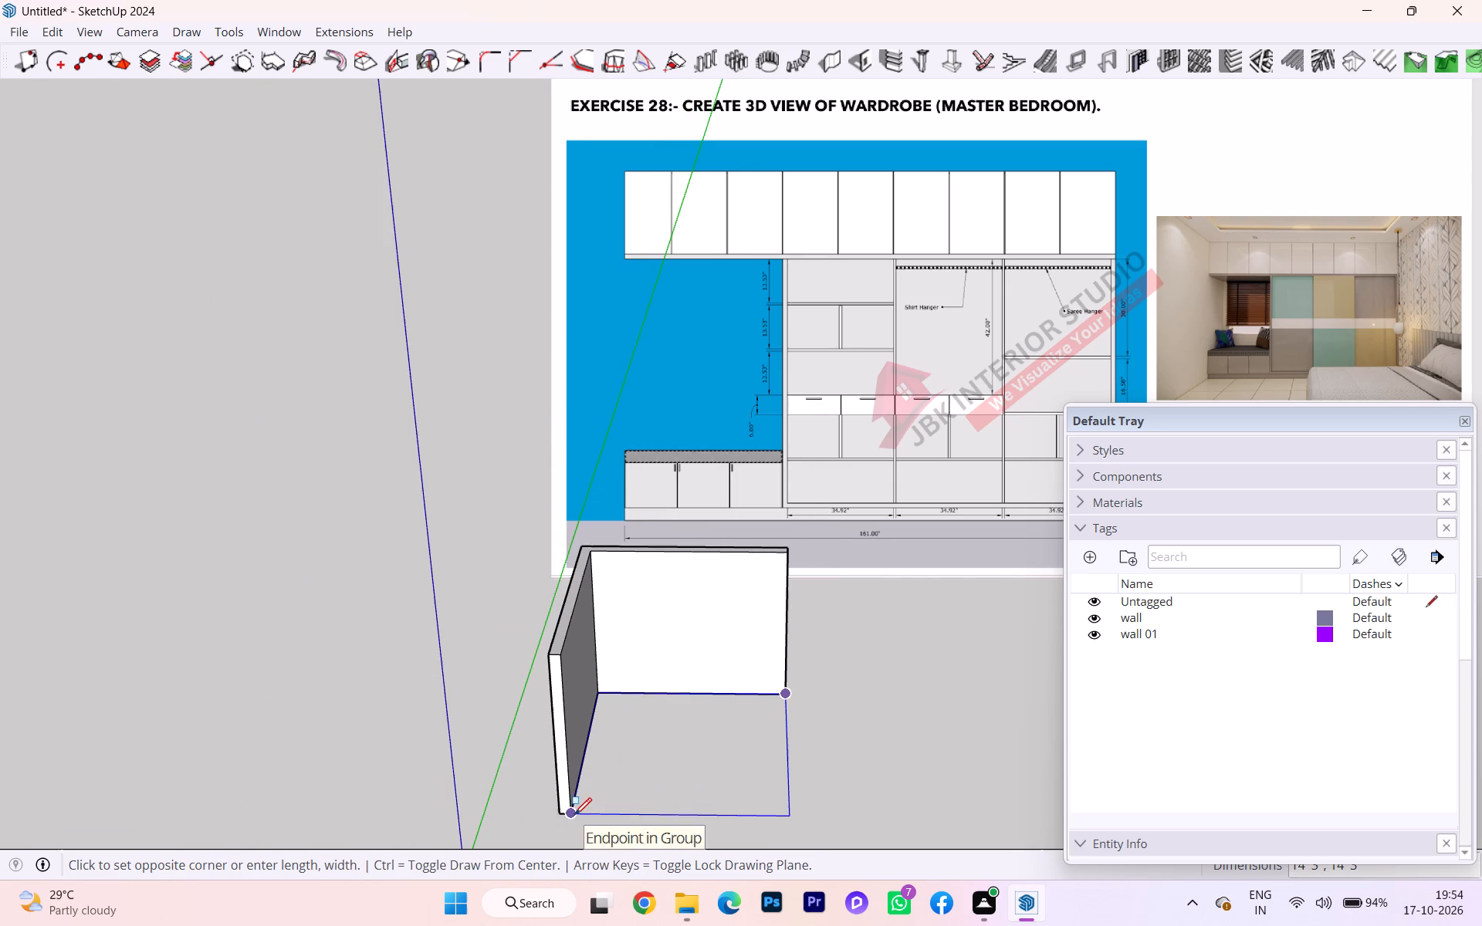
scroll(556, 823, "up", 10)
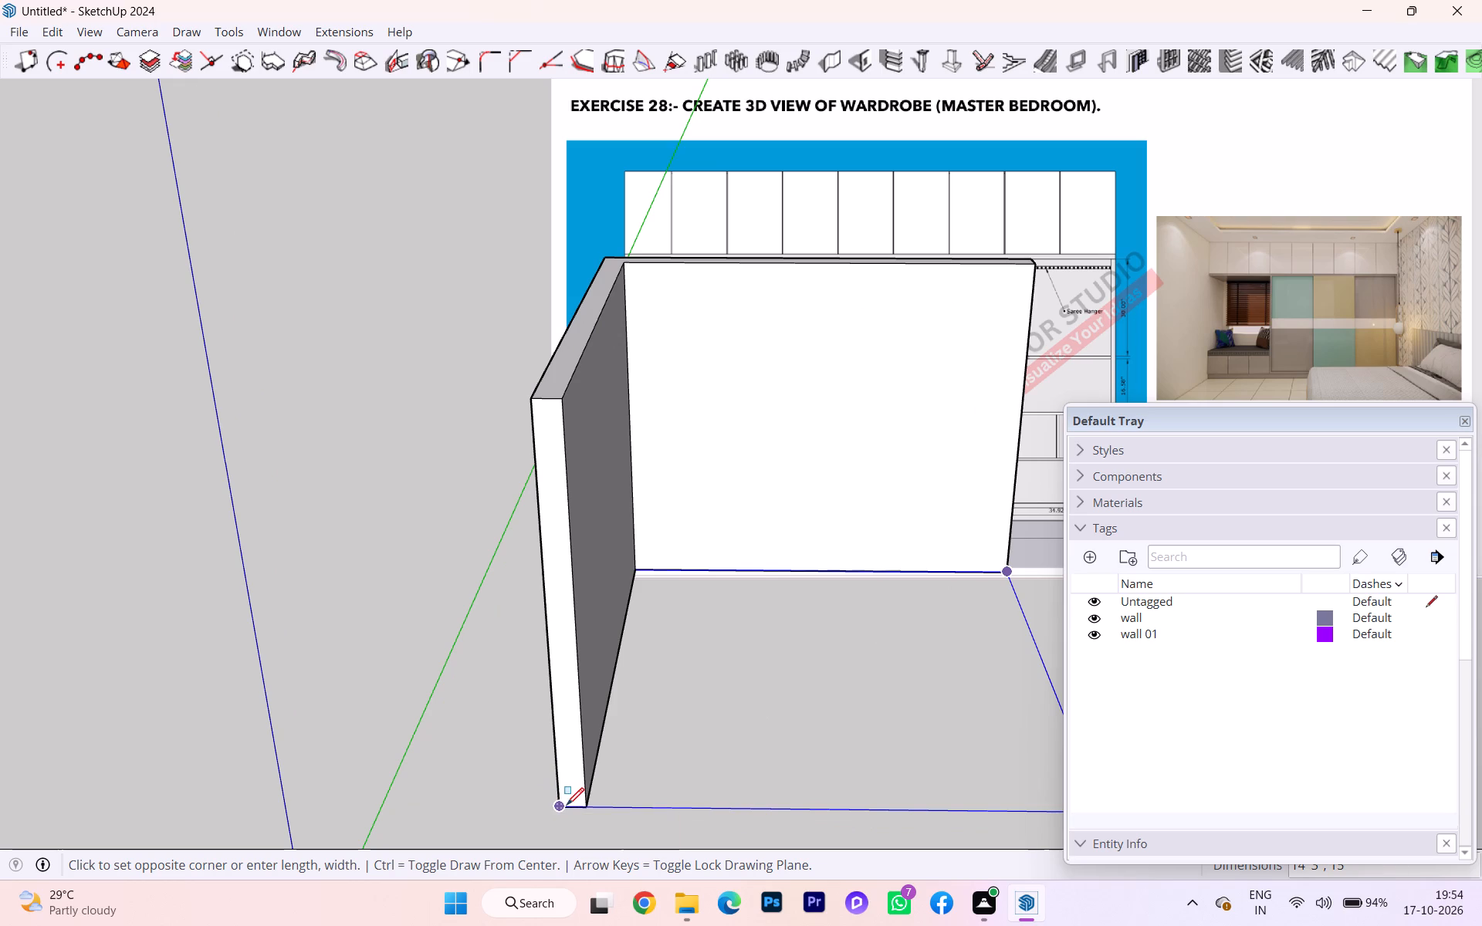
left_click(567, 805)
Examine the new floor rectangle against the walls from below and from the front.
scroll(431, 758, "down", 5)
middle_click_drag(772, 783, 345, 646)
scroll(799, 691, "down", 1)
middle_click_drag(800, 691, 466, 722)
middle_click_drag(734, 766, 776, 502)
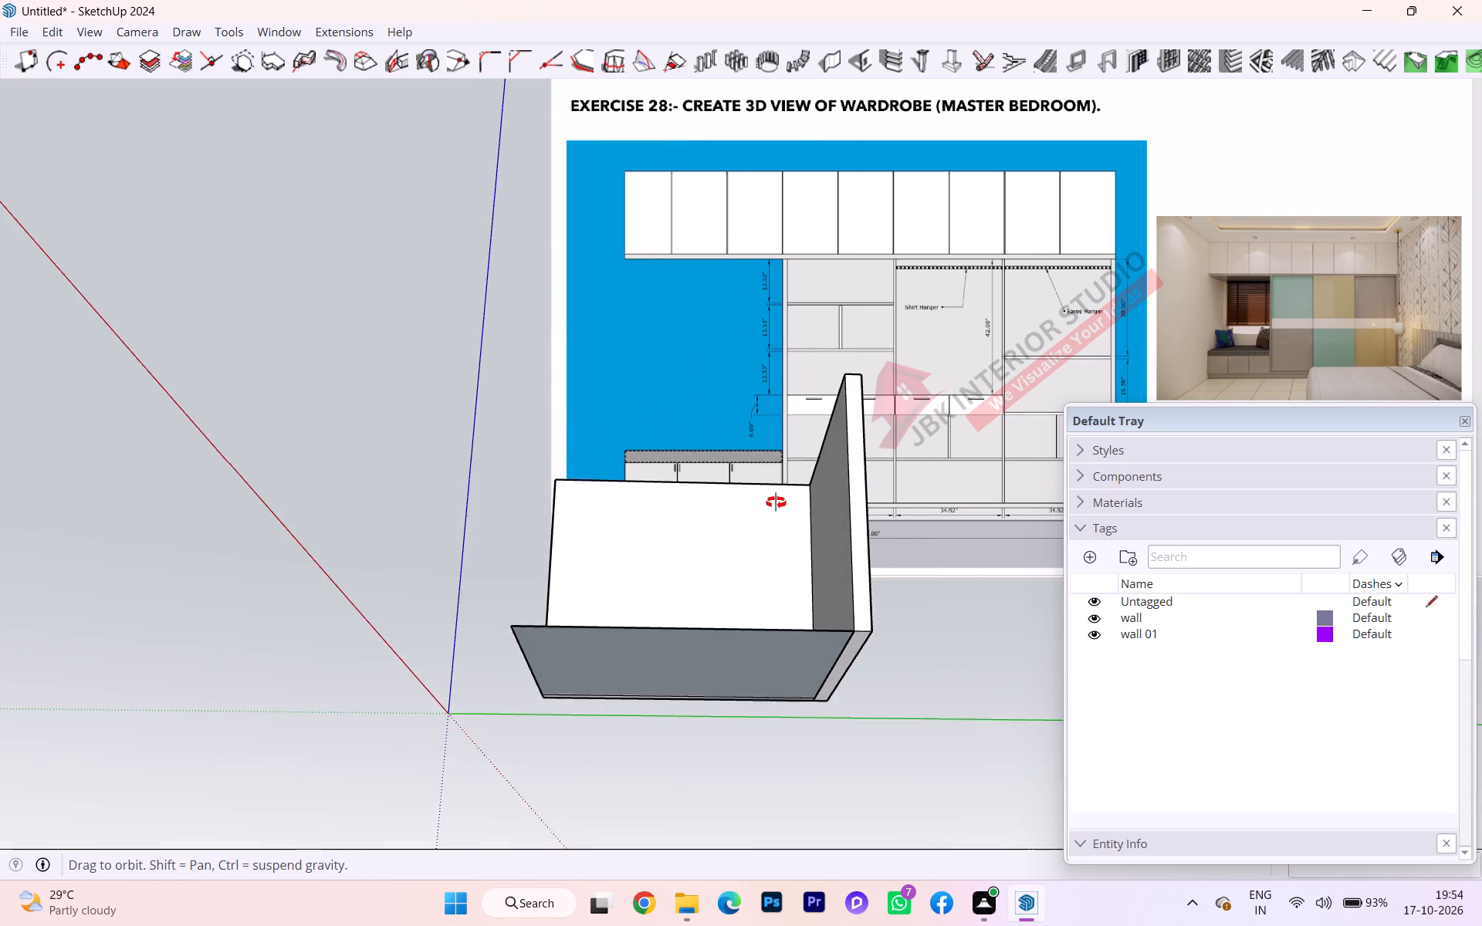
middle_click_drag(776, 502, 756, 797)
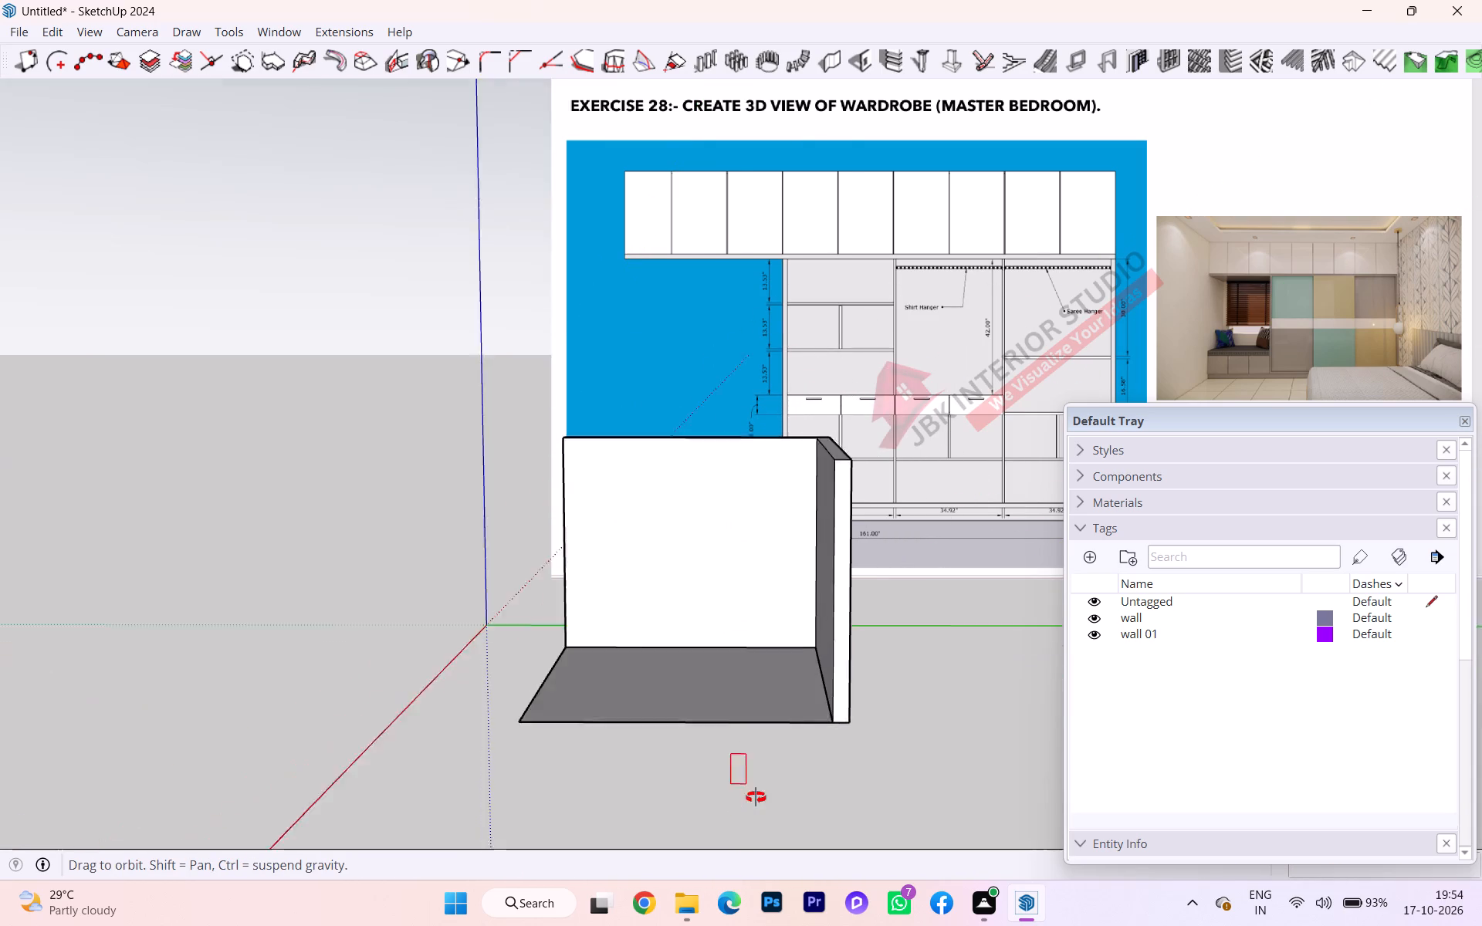
middle_click_drag(756, 797, 758, 806)
scroll(749, 786, "up", 1)
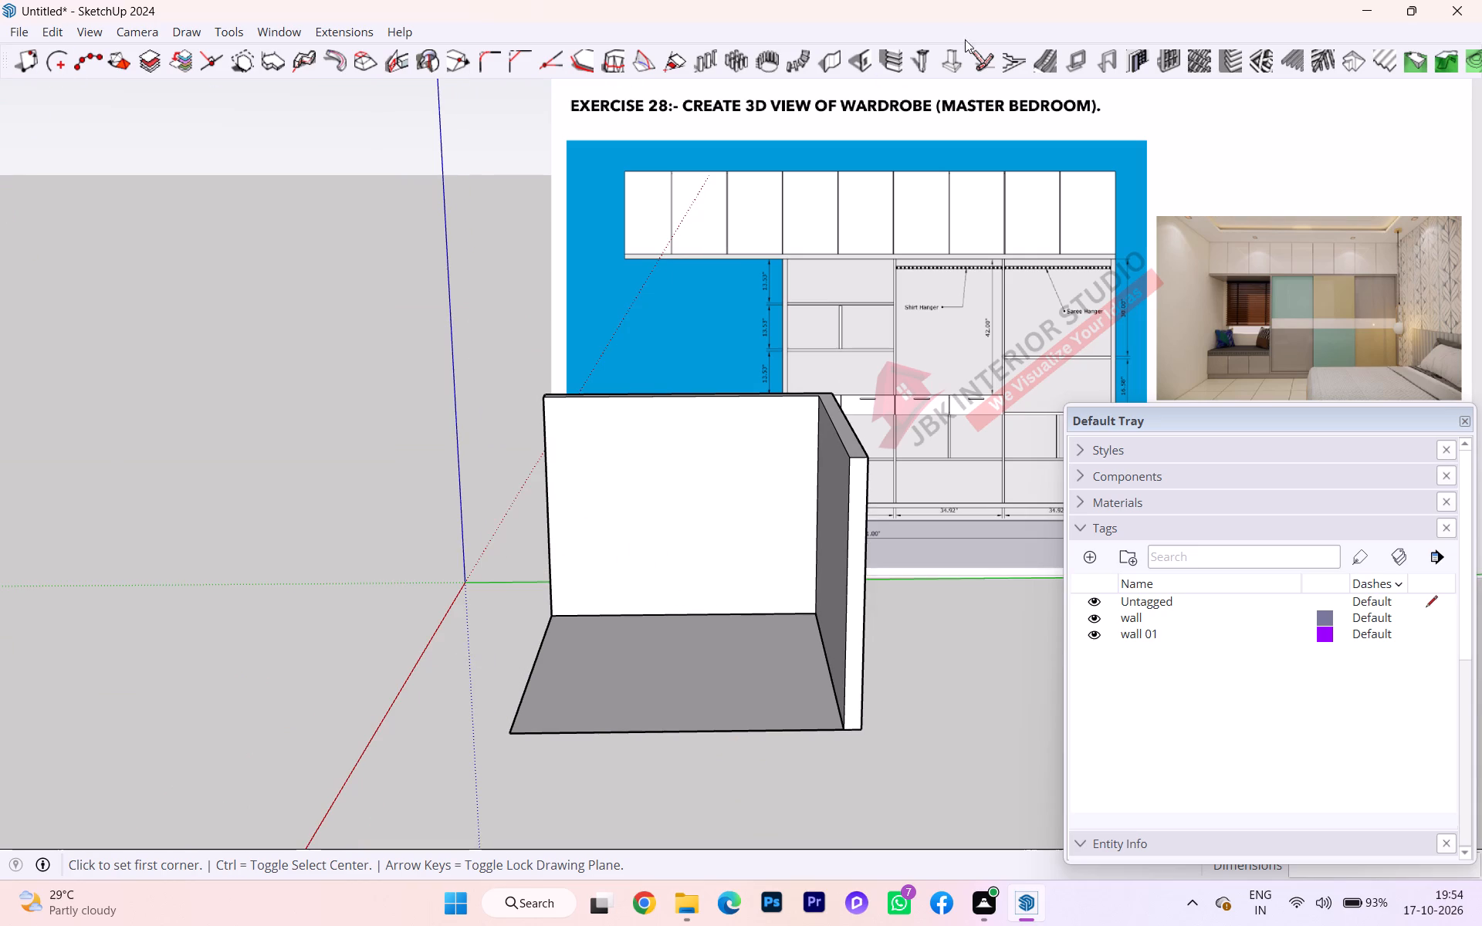
Display the Large Tool Set and switch to the Select tool.
right_click(1101, 30)
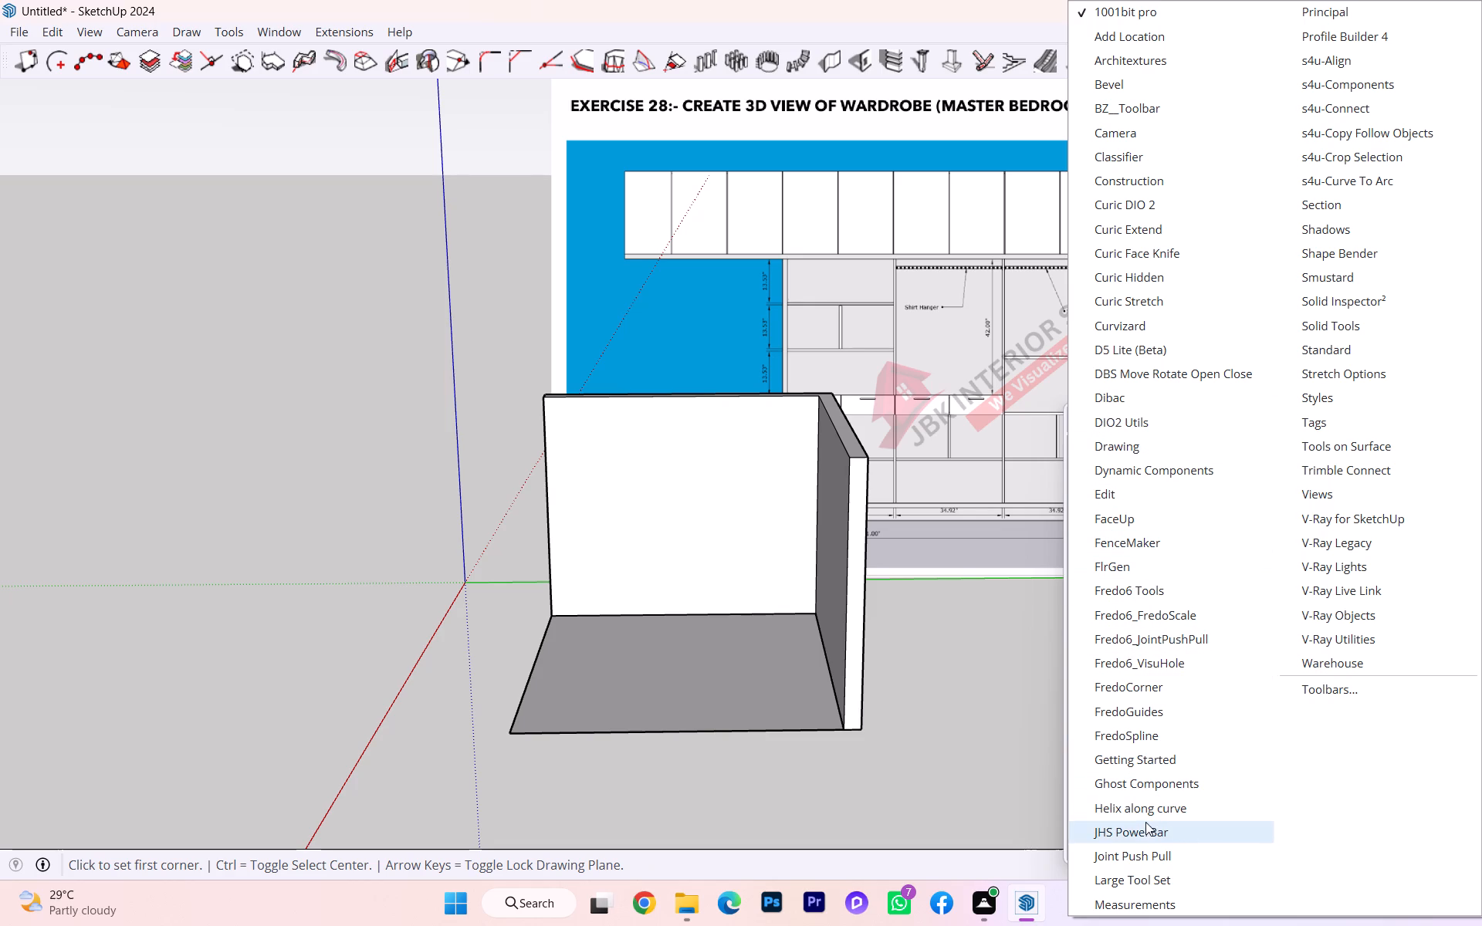
left_click(1132, 880)
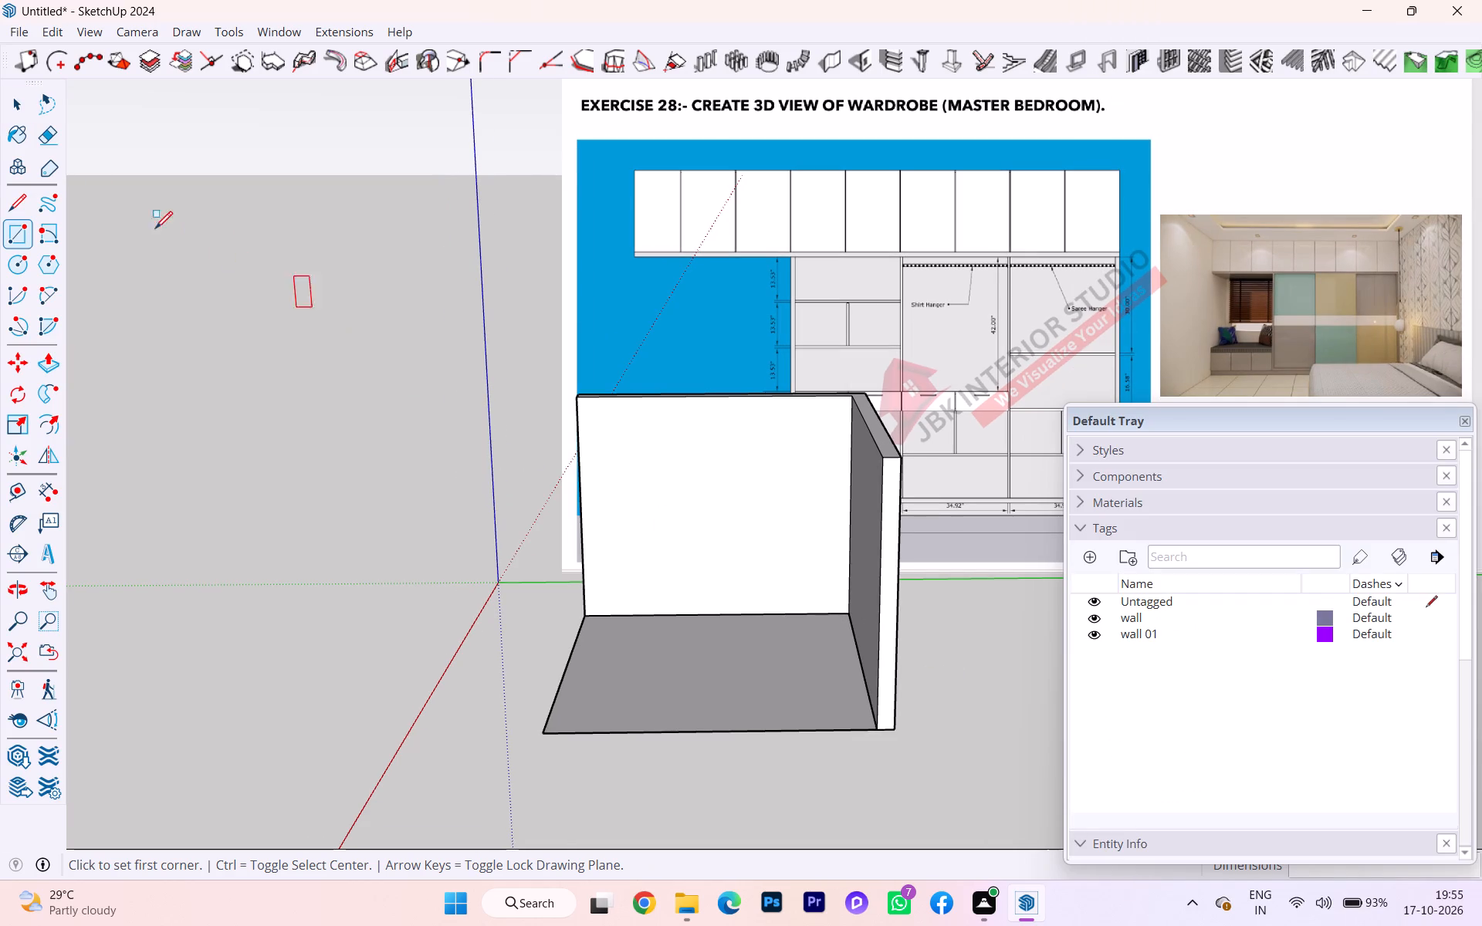
left_click(8, 107)
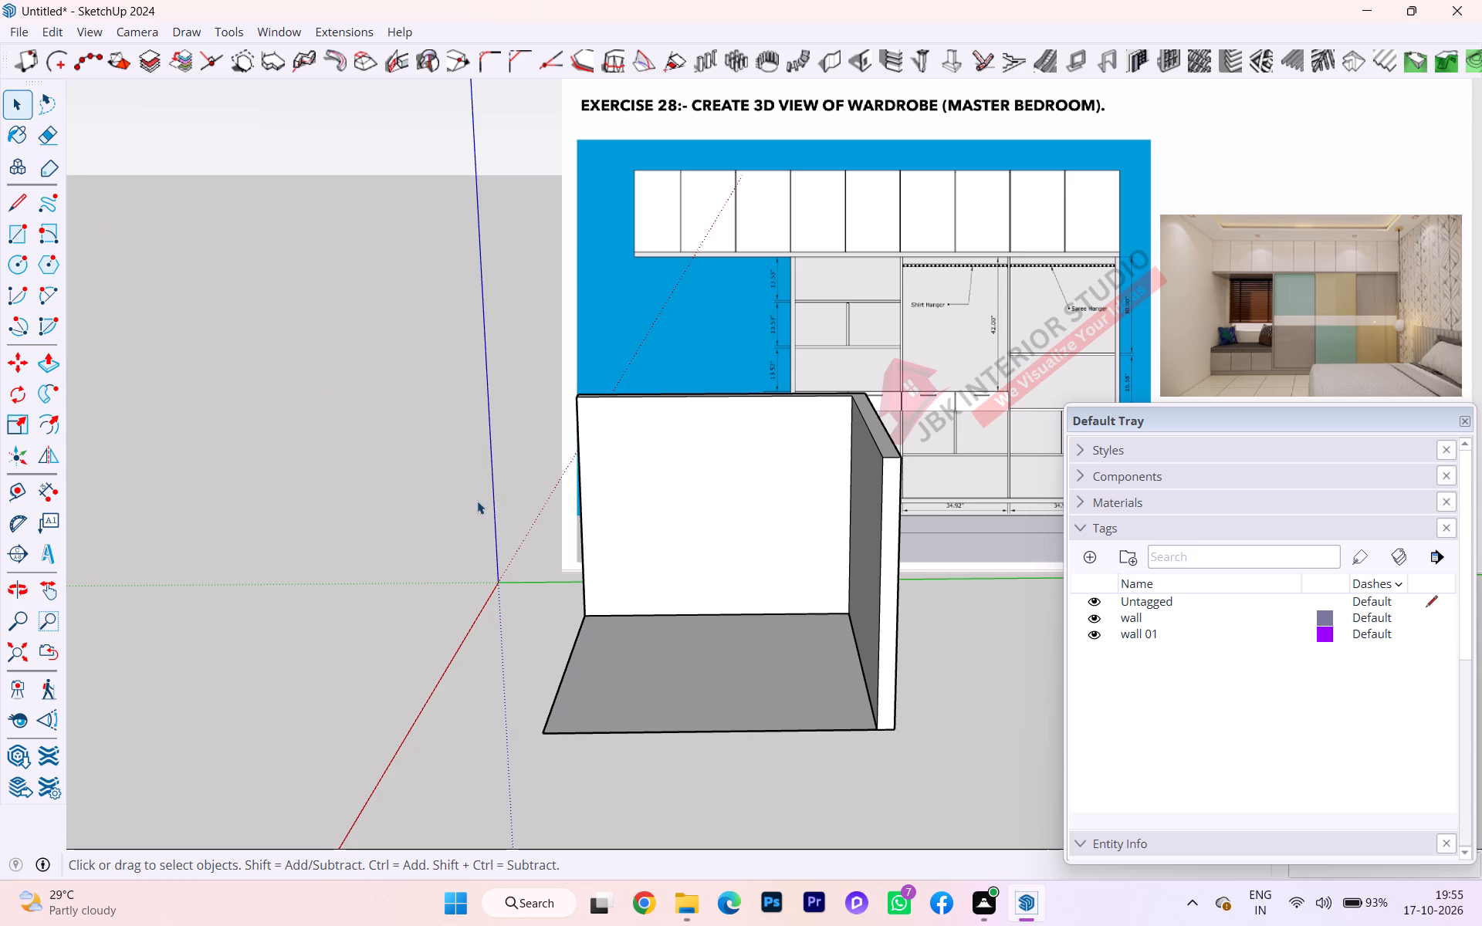
Examine the walls and floor from above, below and the open sides.
scroll(477, 496, "down", 1)
scroll(510, 526, "up", 1)
scroll(577, 610, "down", 1)
middle_click_drag(707, 668, 746, 750)
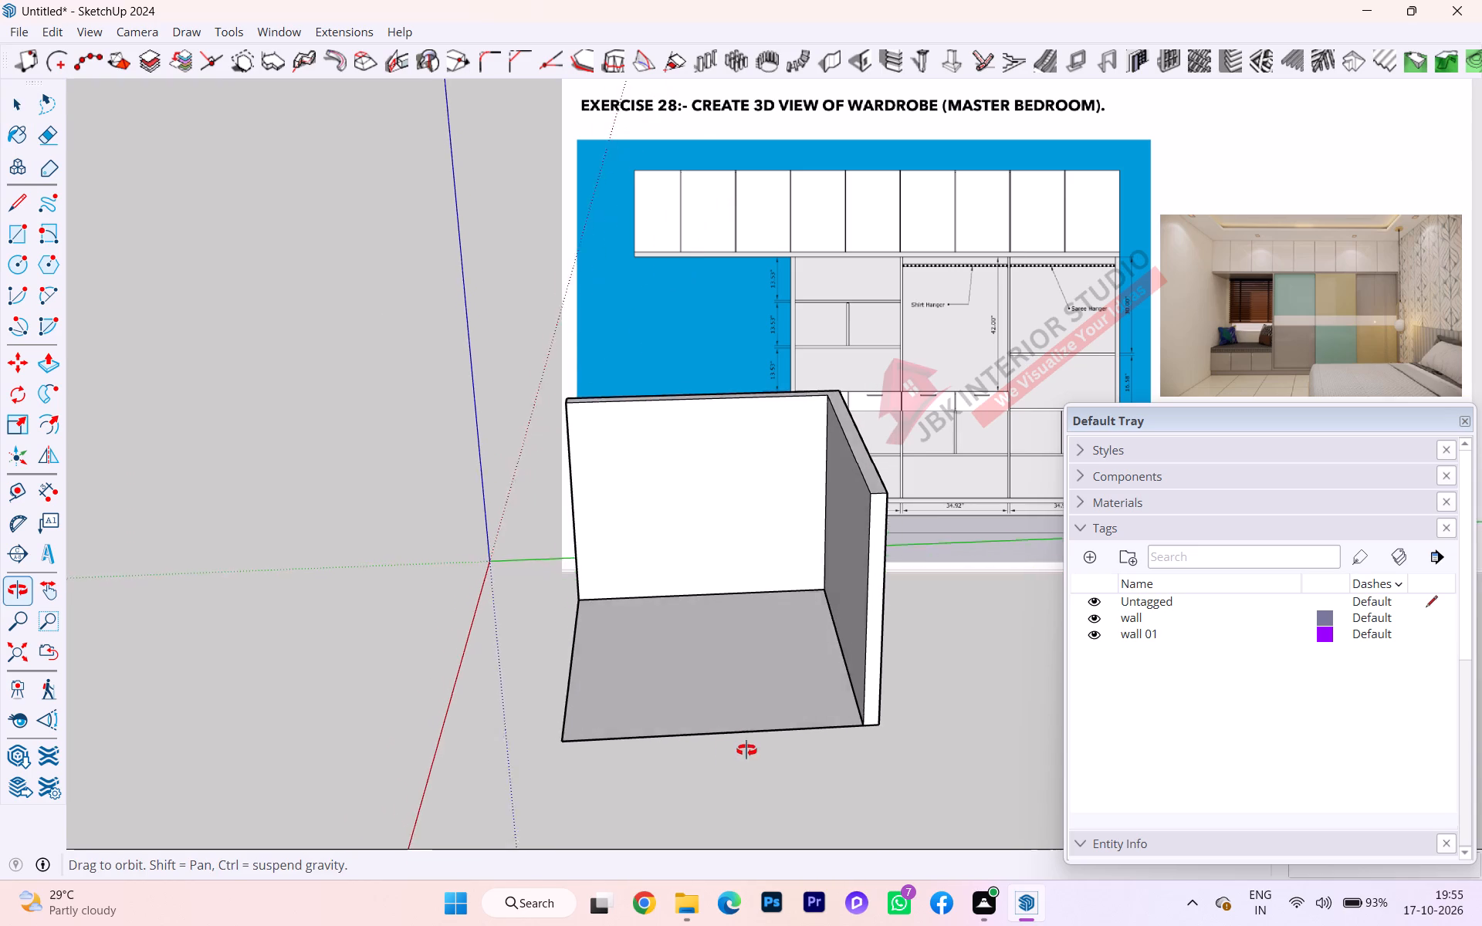
middle_click_drag(746, 750, 746, 760)
scroll(728, 644, "up", 3)
scroll(418, 522, "down", 2)
scroll(479, 552, "down", 2)
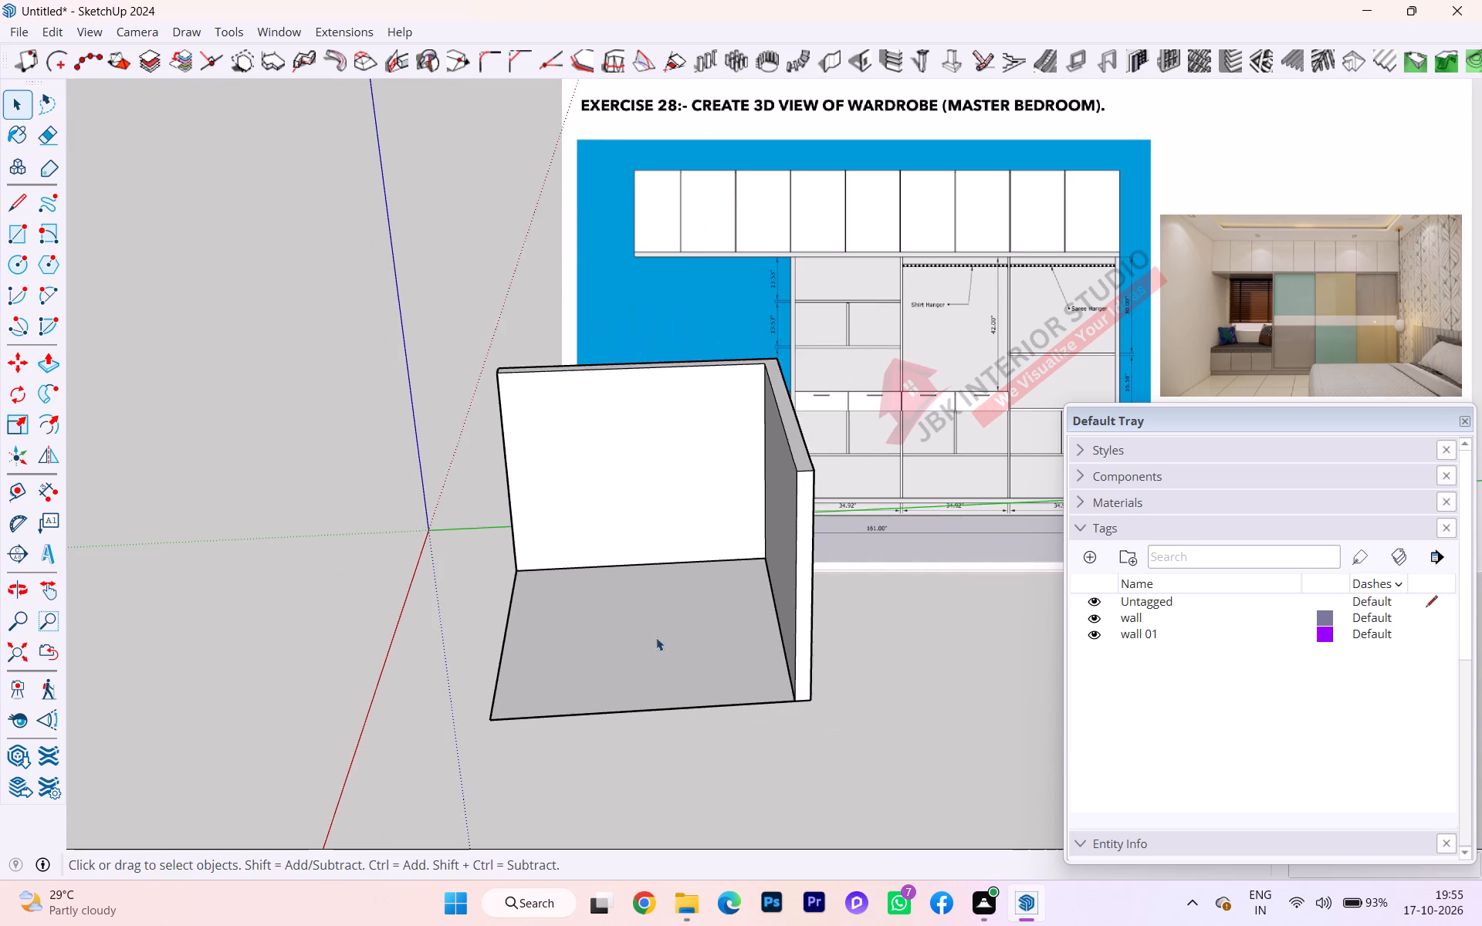
middle_click_drag(668, 637, 570, 248)
middle_click_drag(732, 486, 700, 326)
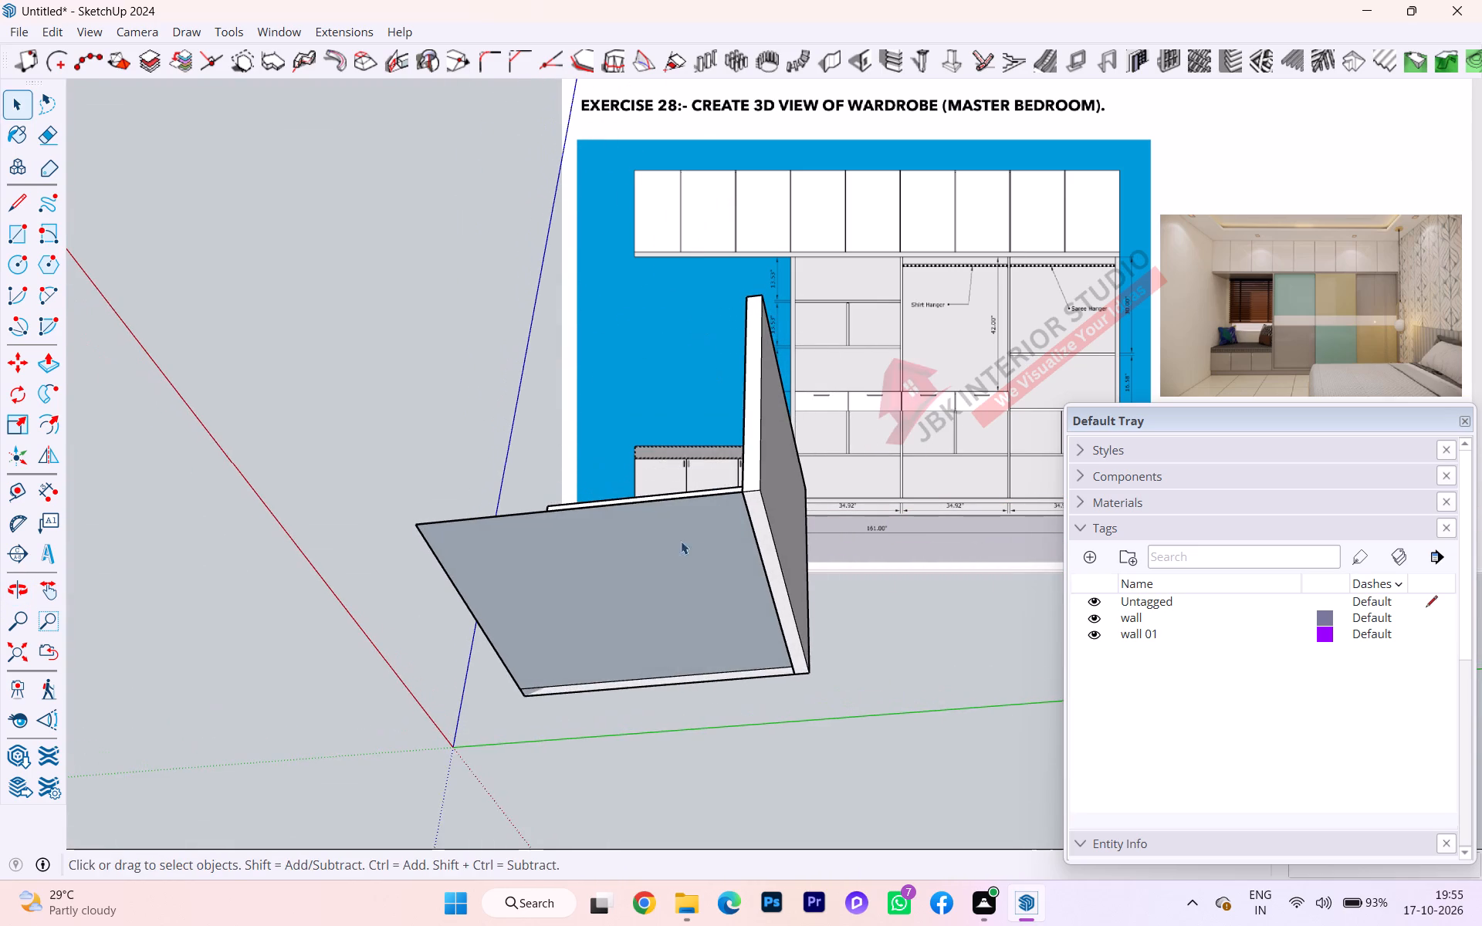
middle_click_drag(677, 550, 908, 788)
scroll(855, 664, "down", 1)
scroll(806, 731, "up", 1)
middle_click_drag(553, 604, 736, 846)
scroll(553, 604, "down", 1)
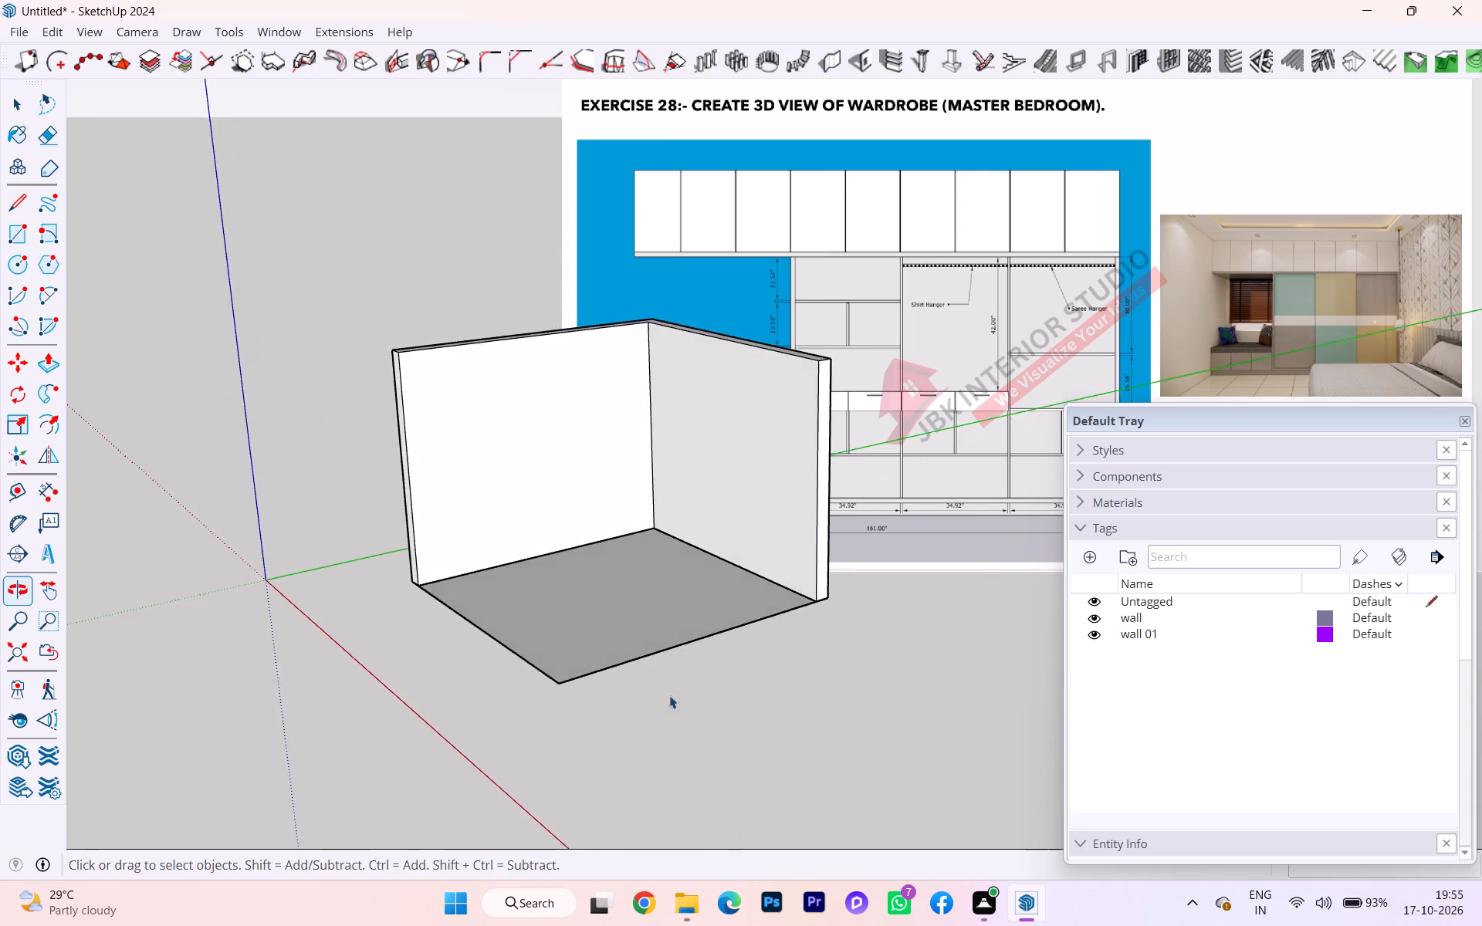
scroll(574, 631, "down", 1)
middle_click_drag(572, 633, 712, 858)
scroll(604, 644, "up", 2)
scroll(604, 644, "down", 1)
middle_click_drag(641, 654, 636, 629)
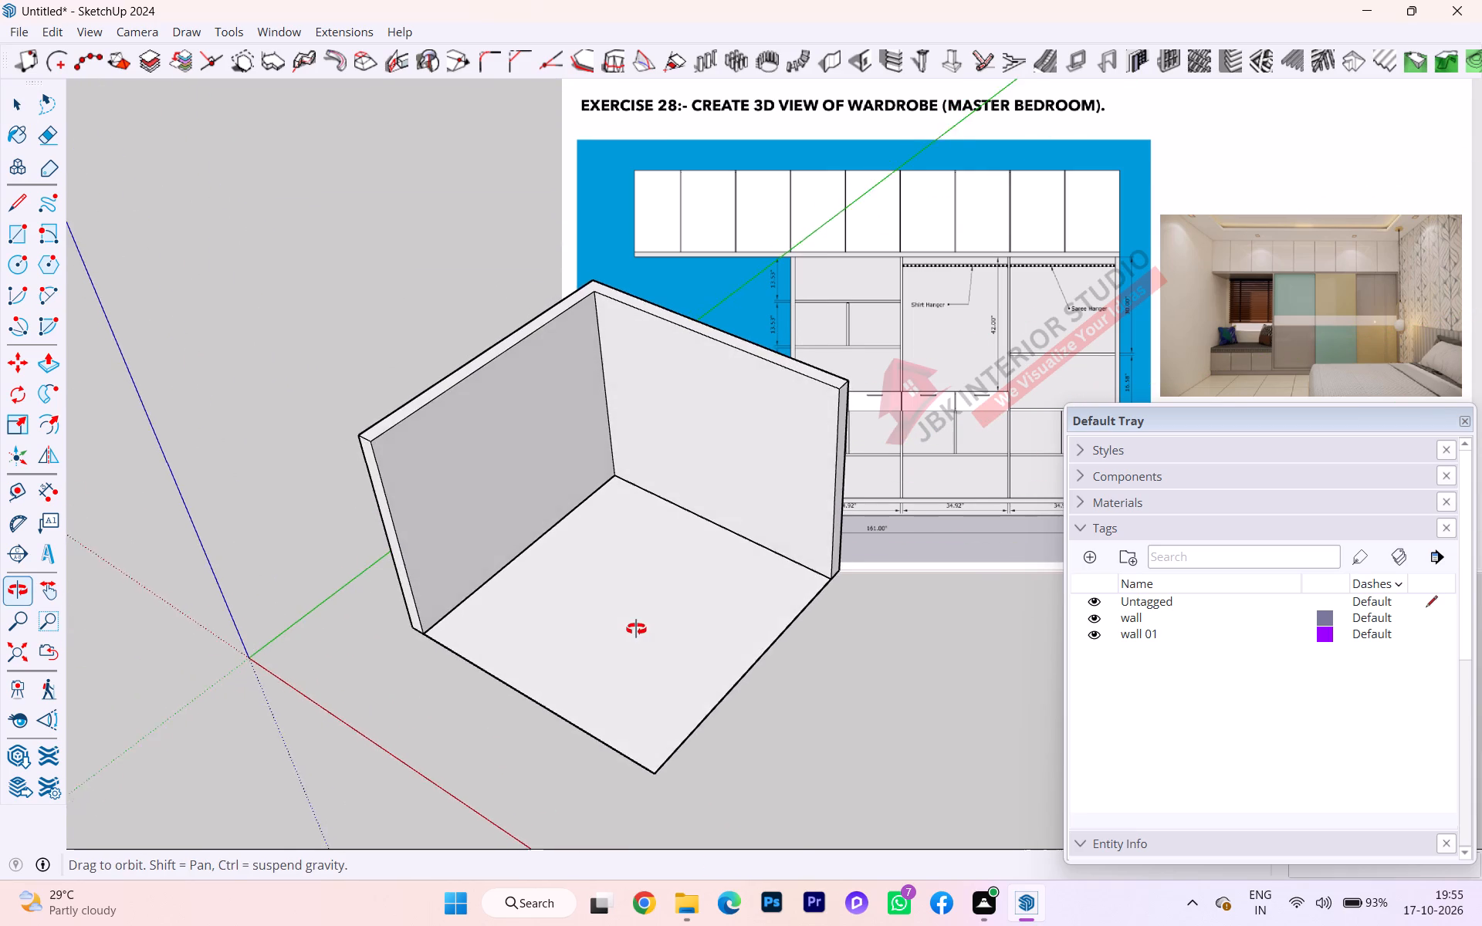
middle_click_drag(636, 629, 638, 620)
scroll(638, 620, "up", 1)
Delete the entire L-shaped wall group.
double_click(394, 477)
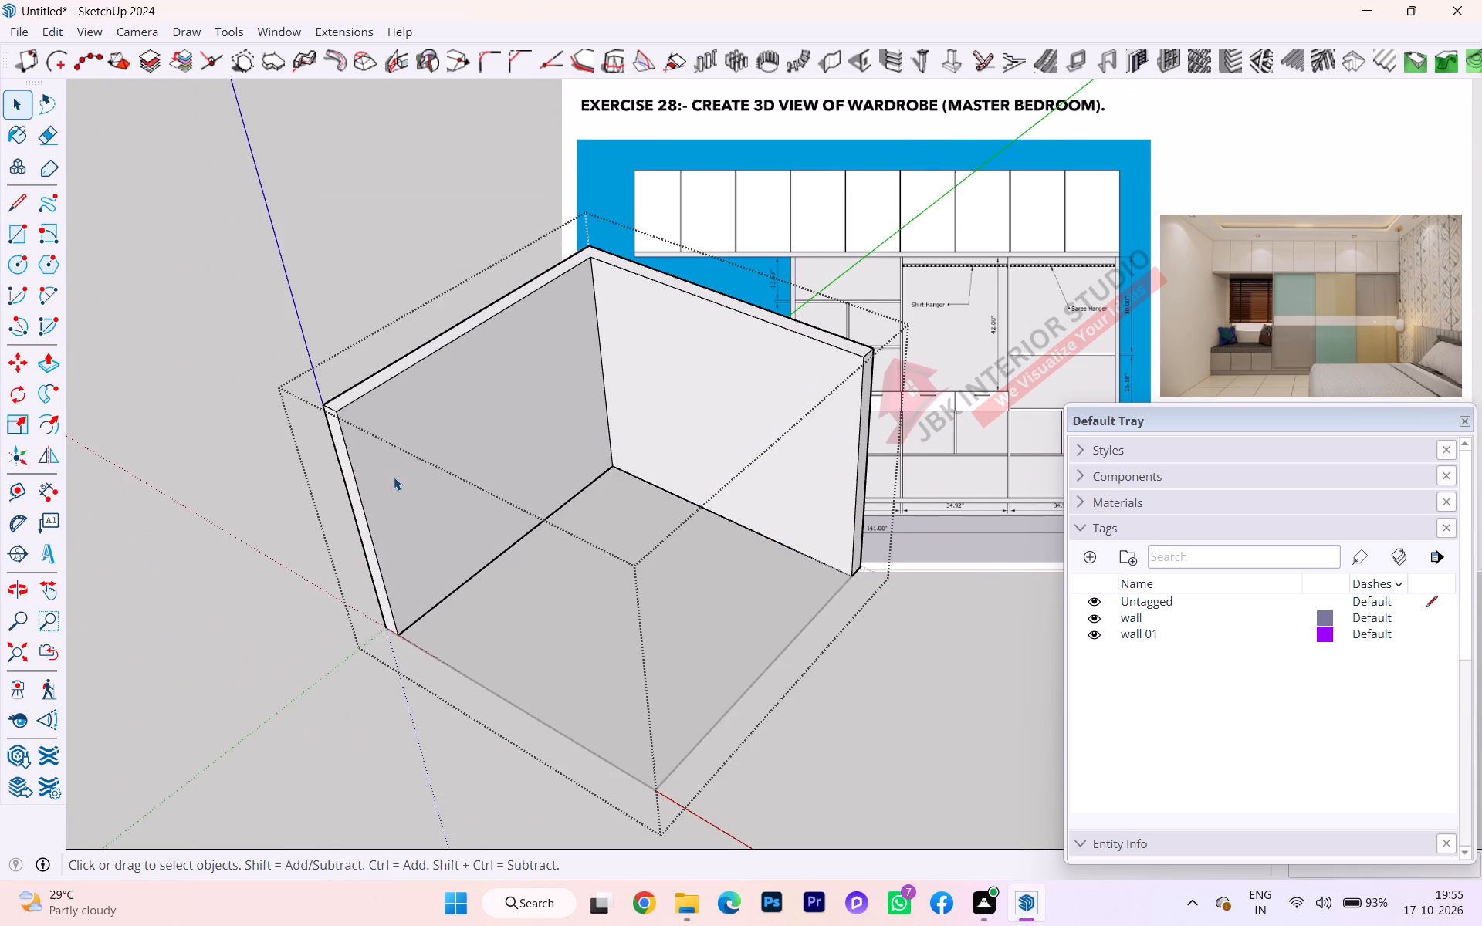
left_click_drag(864, 658, 868, 647)
left_click(460, 479)
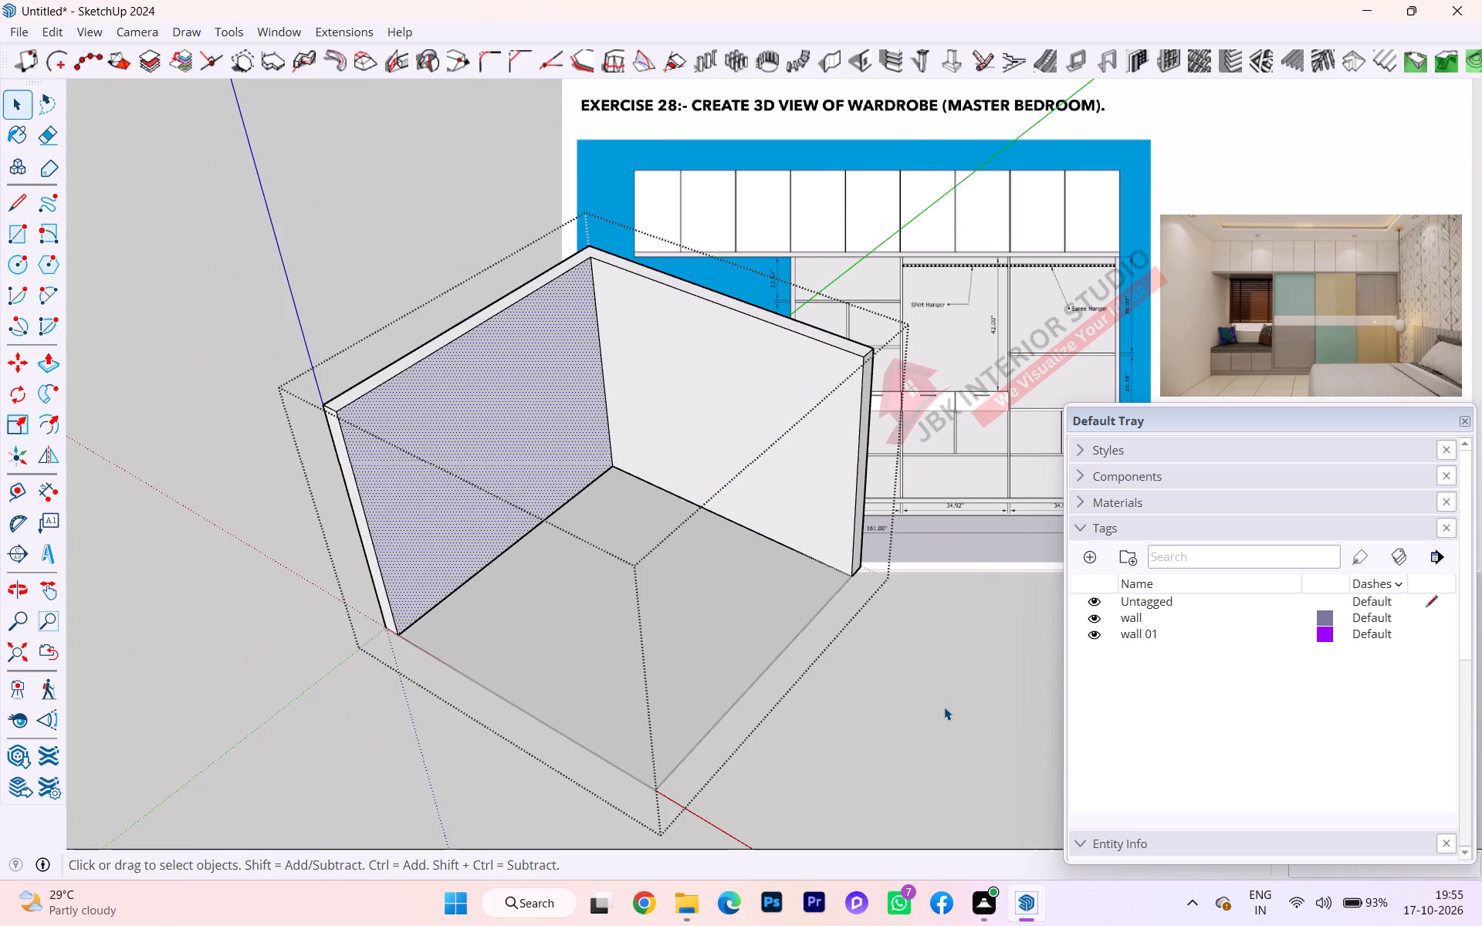
left_click(949, 711)
left_click(408, 522)
key("Delete")
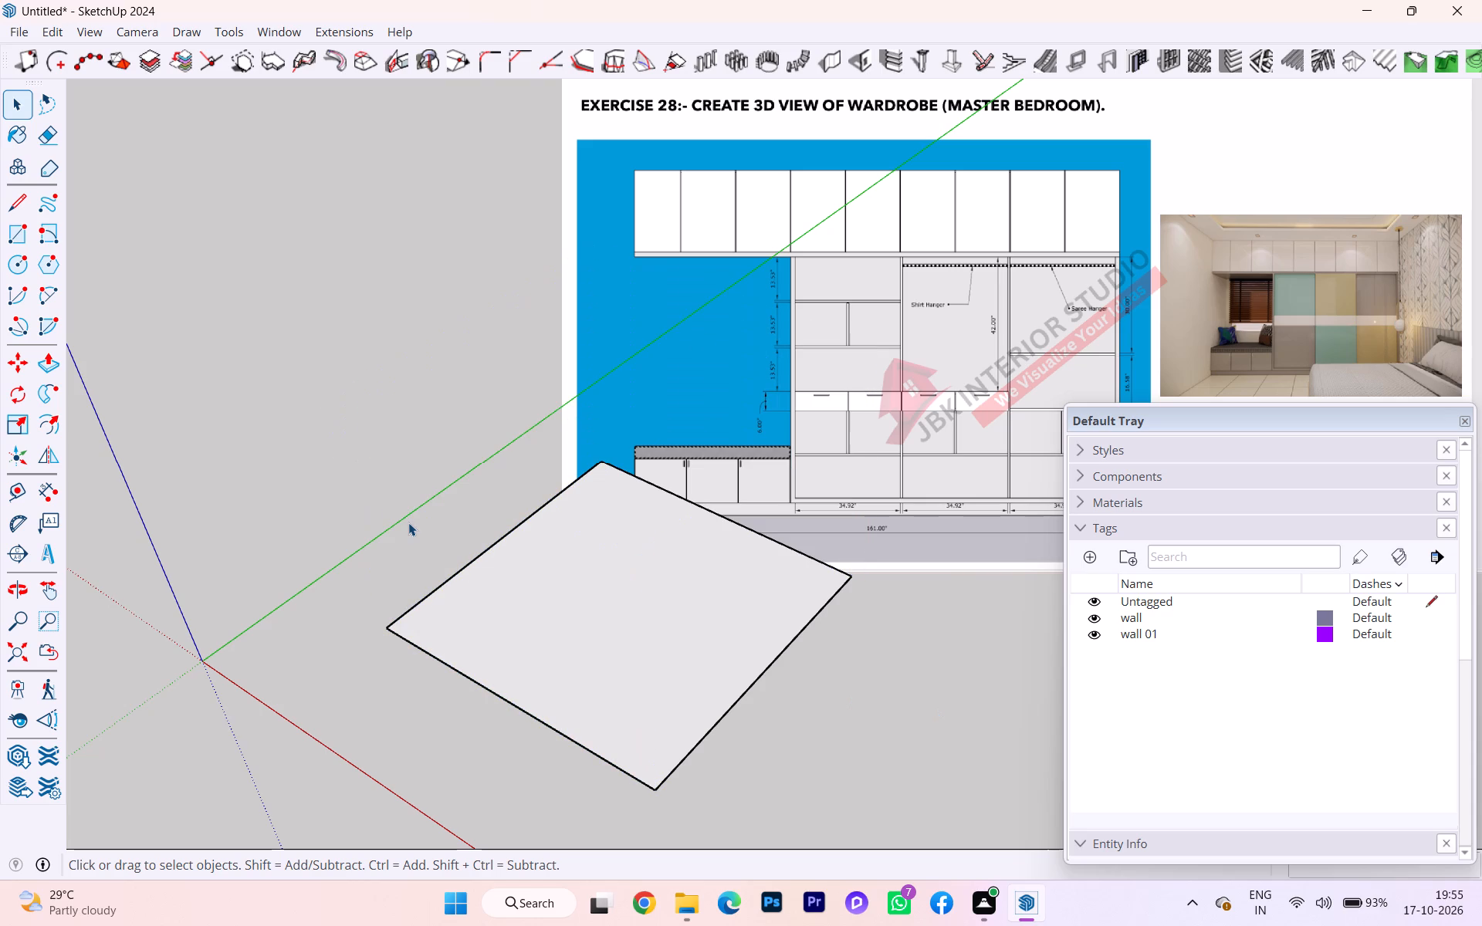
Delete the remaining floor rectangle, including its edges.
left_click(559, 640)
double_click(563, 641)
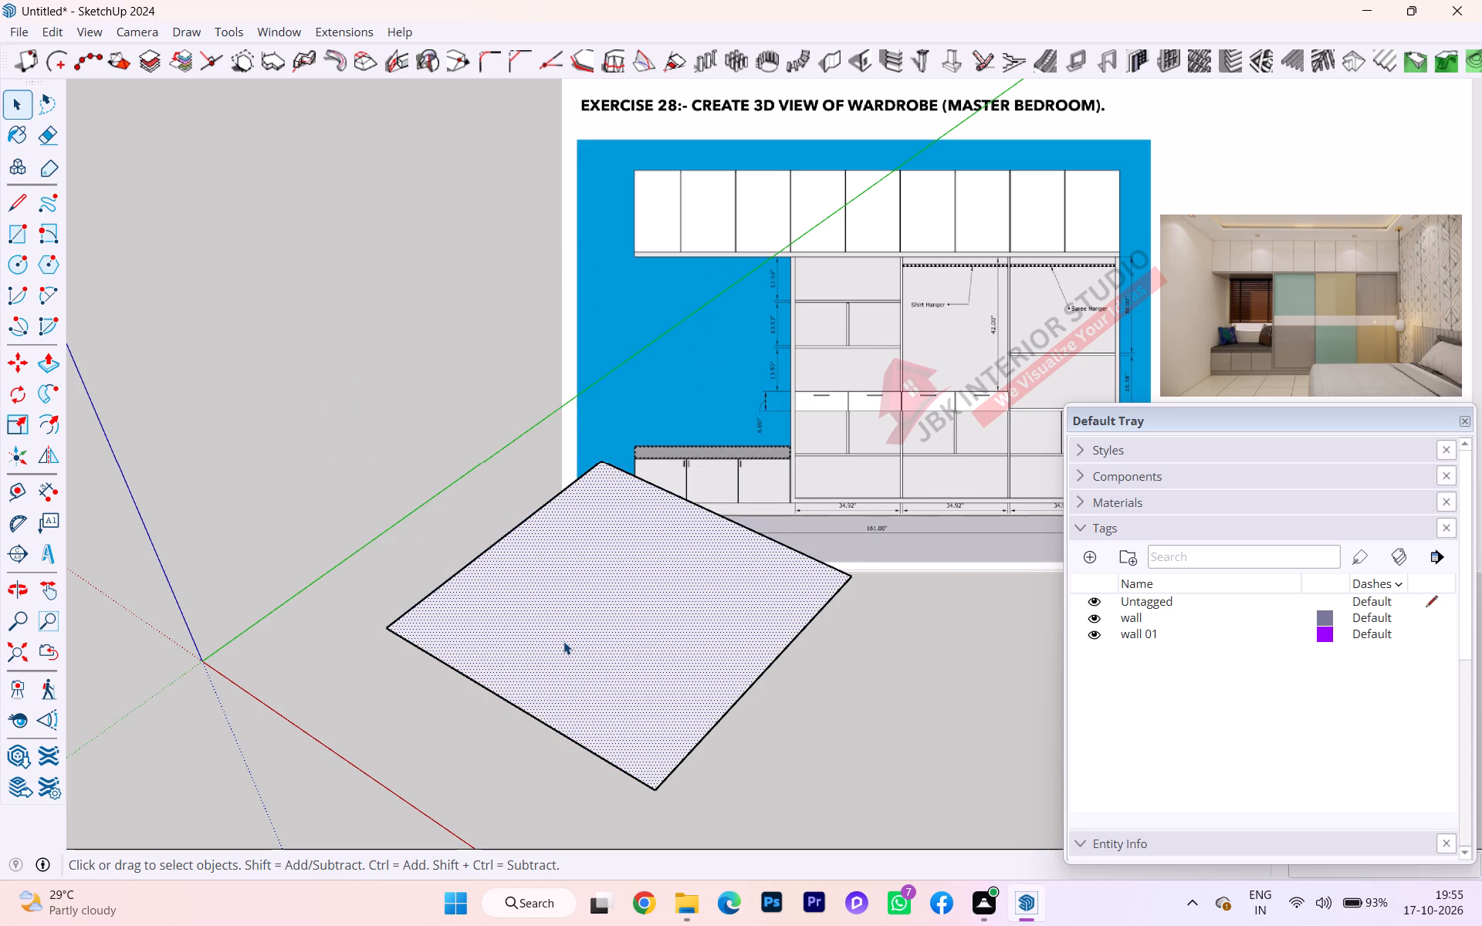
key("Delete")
Draw a 20' by 20' rectangle on the ground beside the origin.
scroll(553, 603, "up", 1)
scroll(551, 603, "down", 1)
scroll(550, 603, "up", 1)
scroll(549, 603, "down", 3)
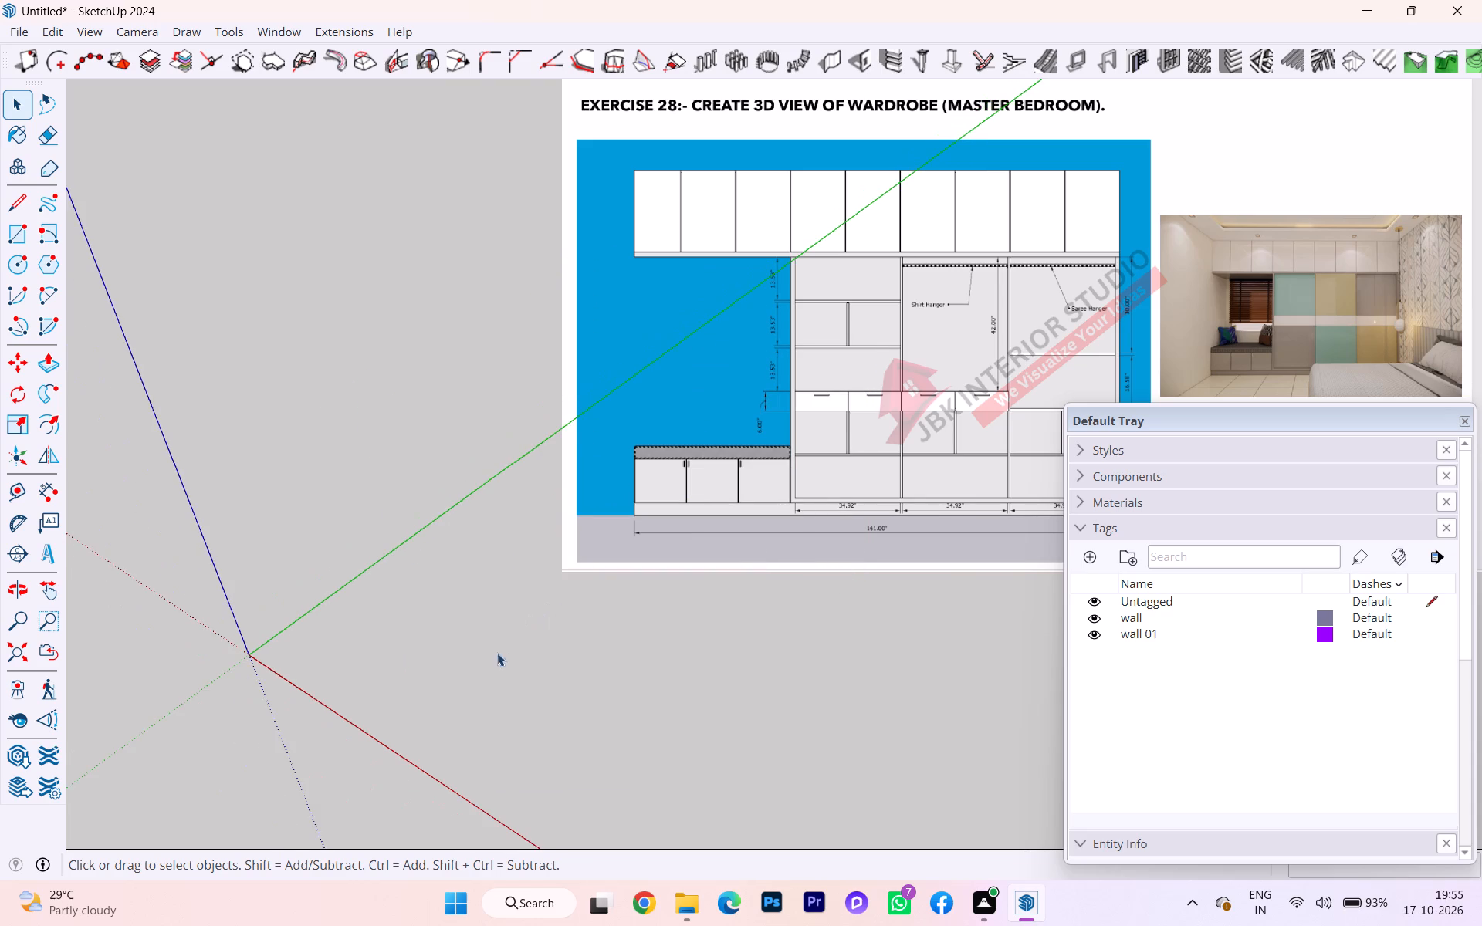
scroll(271, 694, "down", 1)
scroll(271, 694, "up", 1)
scroll(271, 695, "down", 4)
scroll(469, 565, "up", 11)
scroll(565, 536, "down", 4)
scroll(565, 536, "up", 3)
scroll(564, 536, "down", 3)
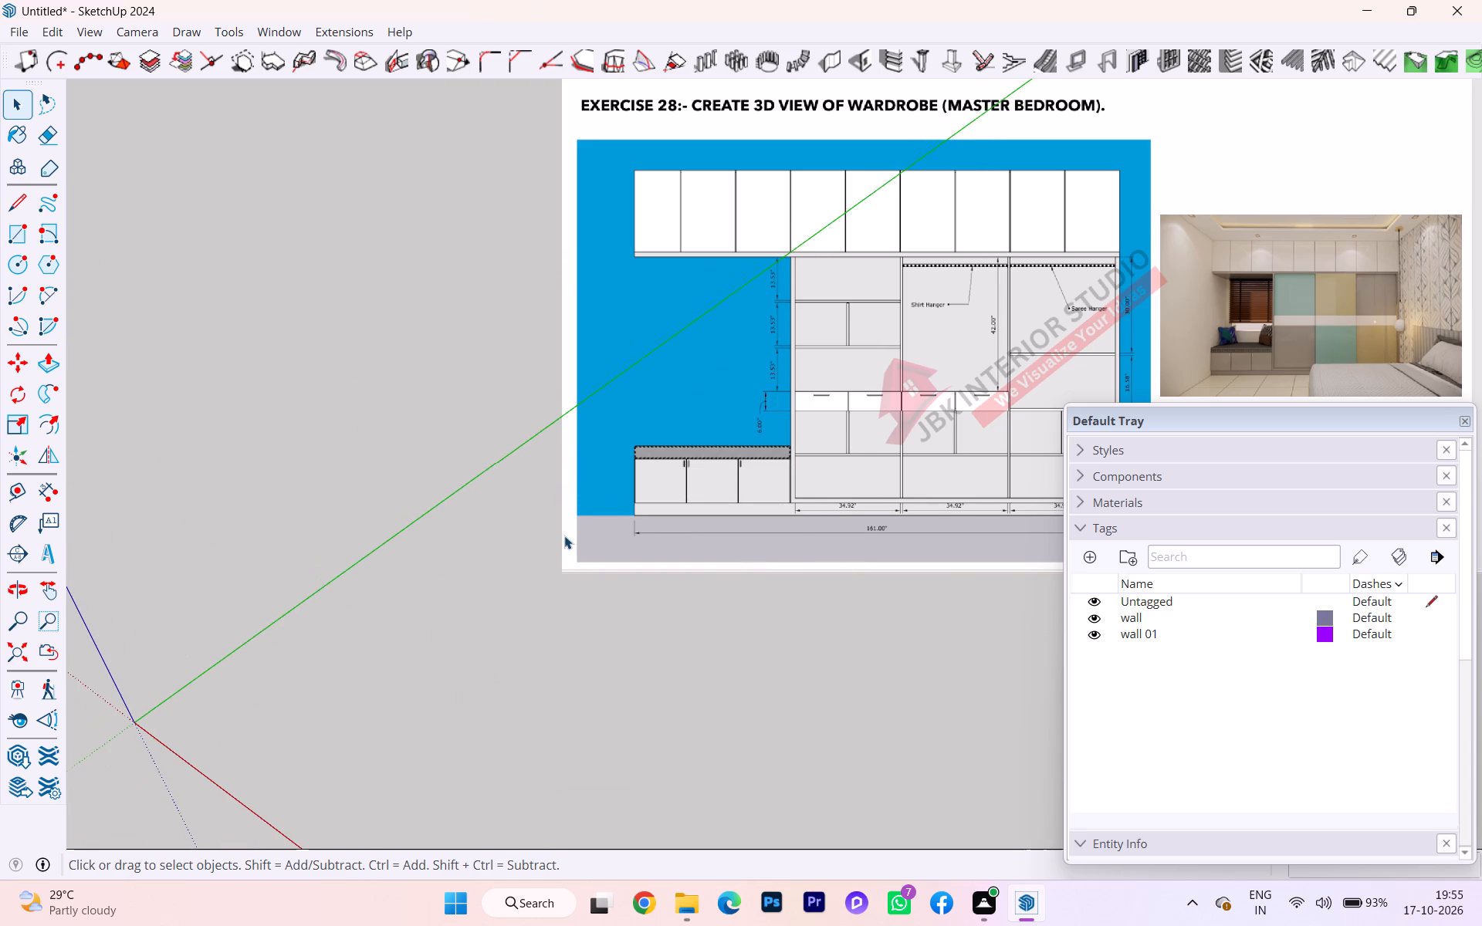
key("r")
left_click(220, 688)
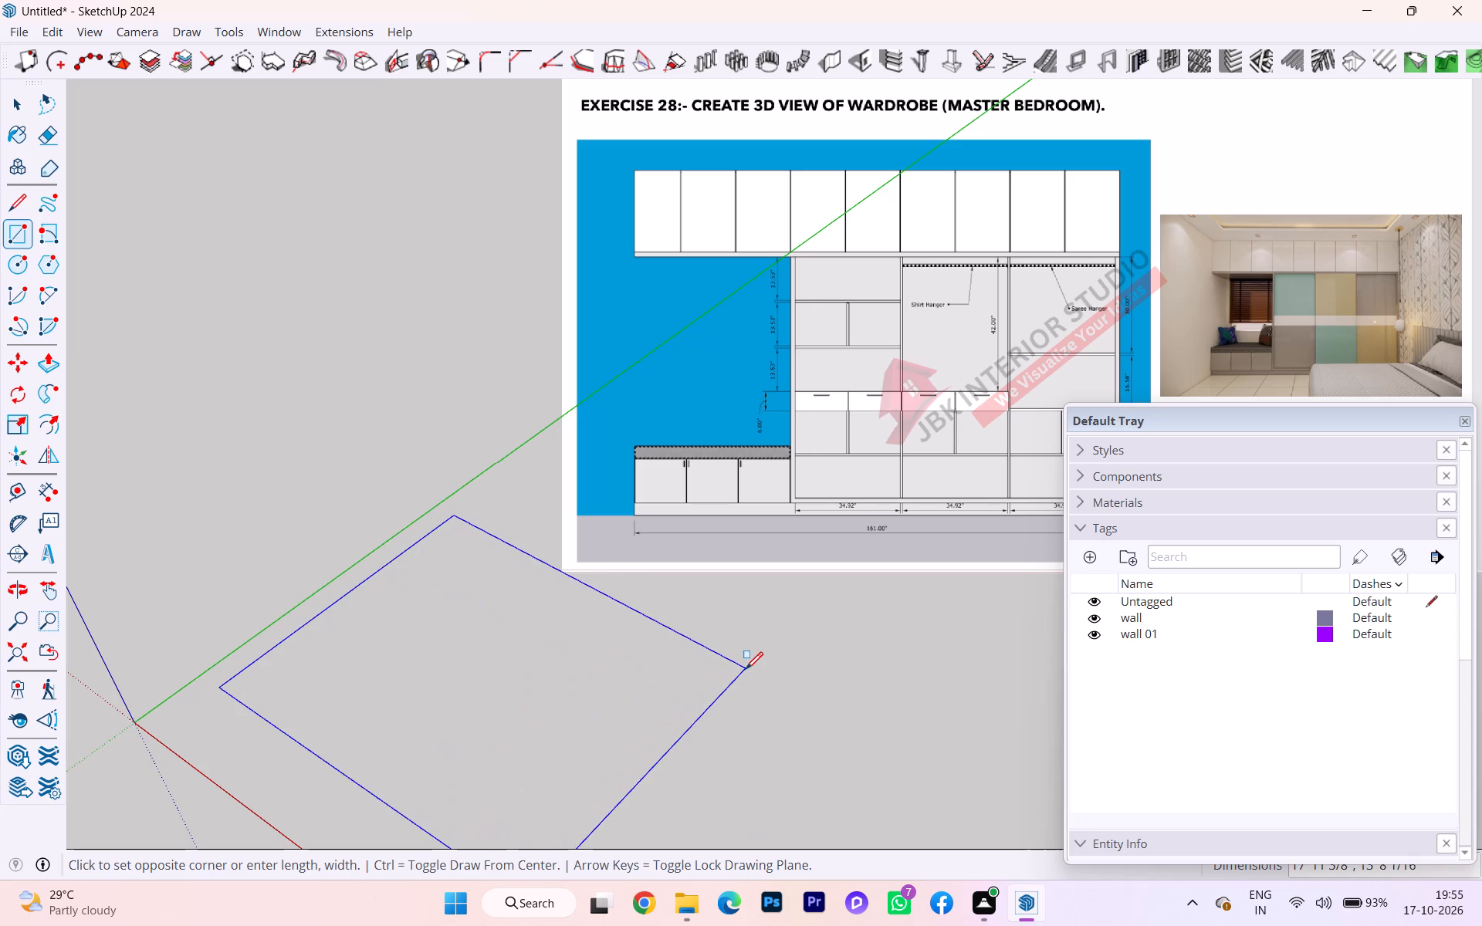
type("20'")
type(",20")
key("apostrophe")
key("Return")
key("space")
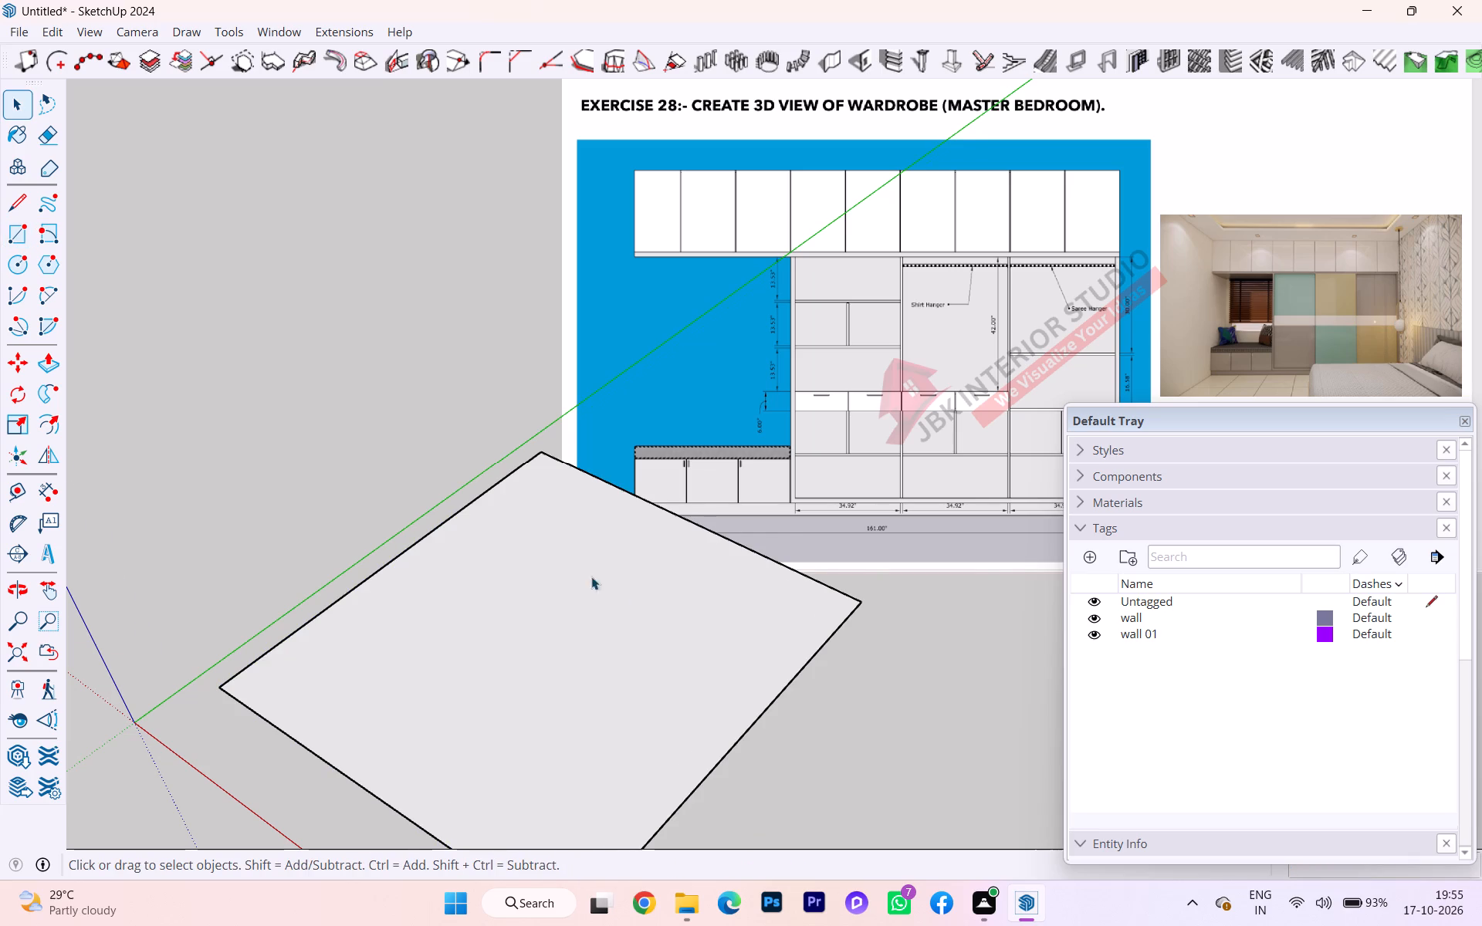
Offset the ground rectangle's outline 6 inches inward to form the wall border.
scroll(574, 570, "down", 2)
scroll(547, 566, "up", 1)
scroll(540, 566, "down", 2)
left_click(489, 630)
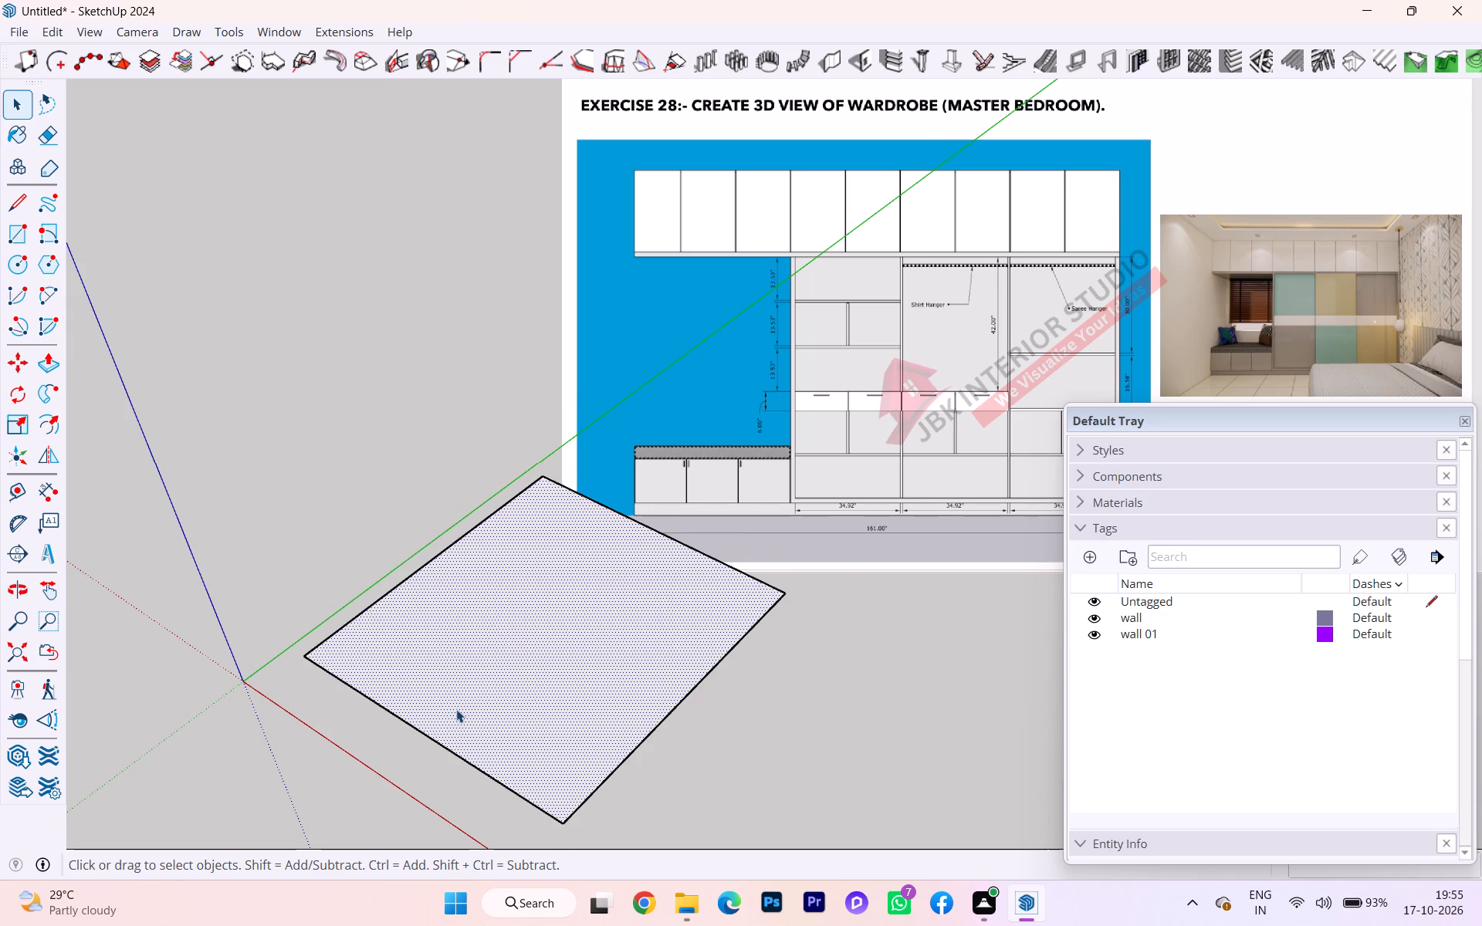
double_click(456, 709)
key("f")
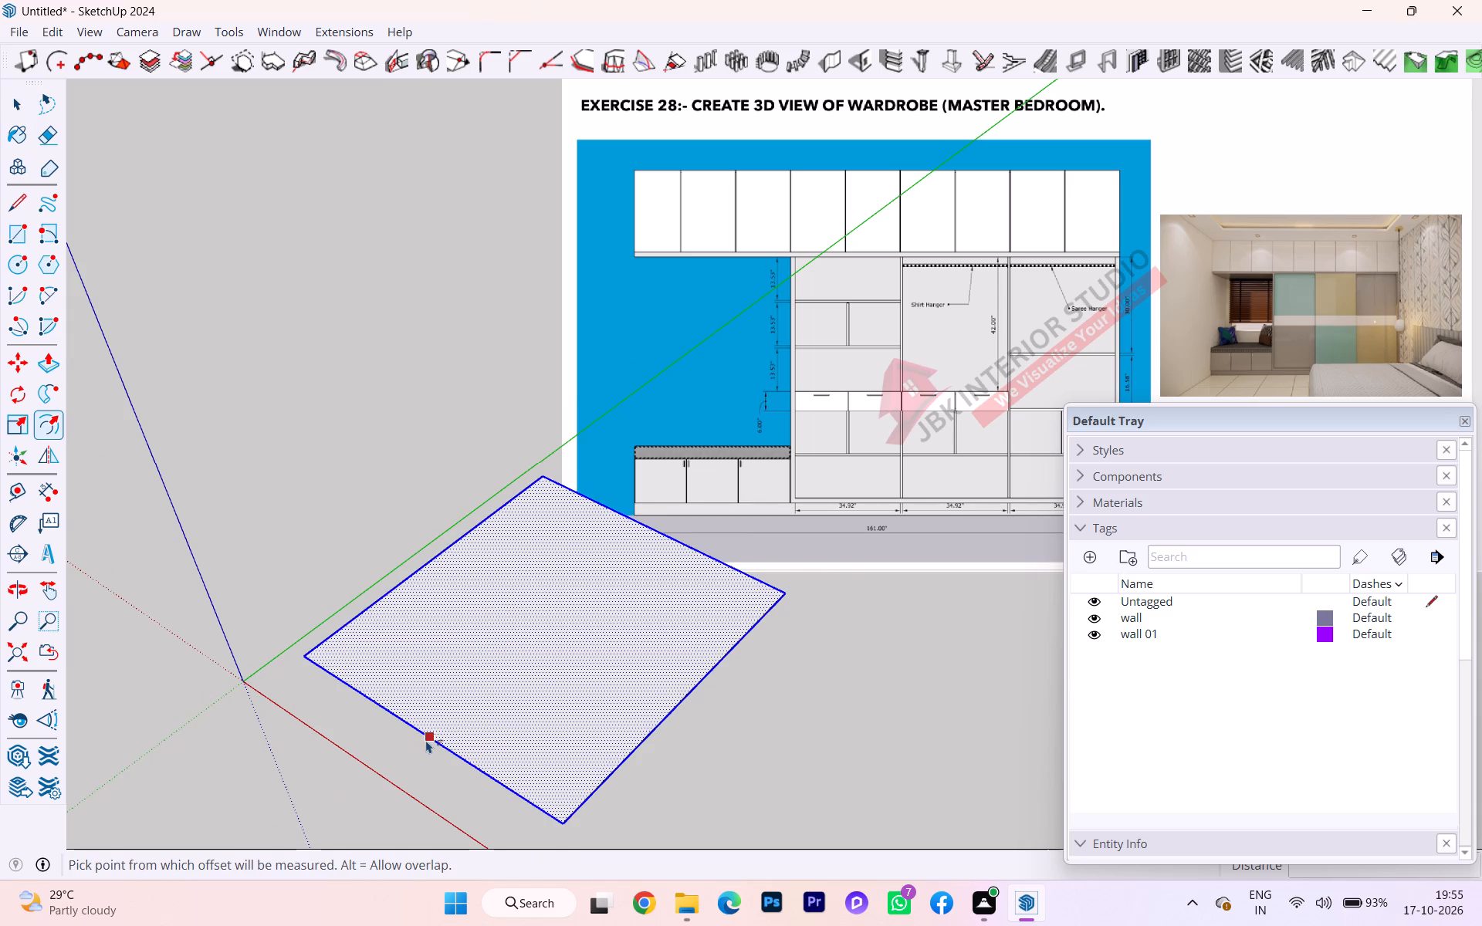
left_click(428, 738)
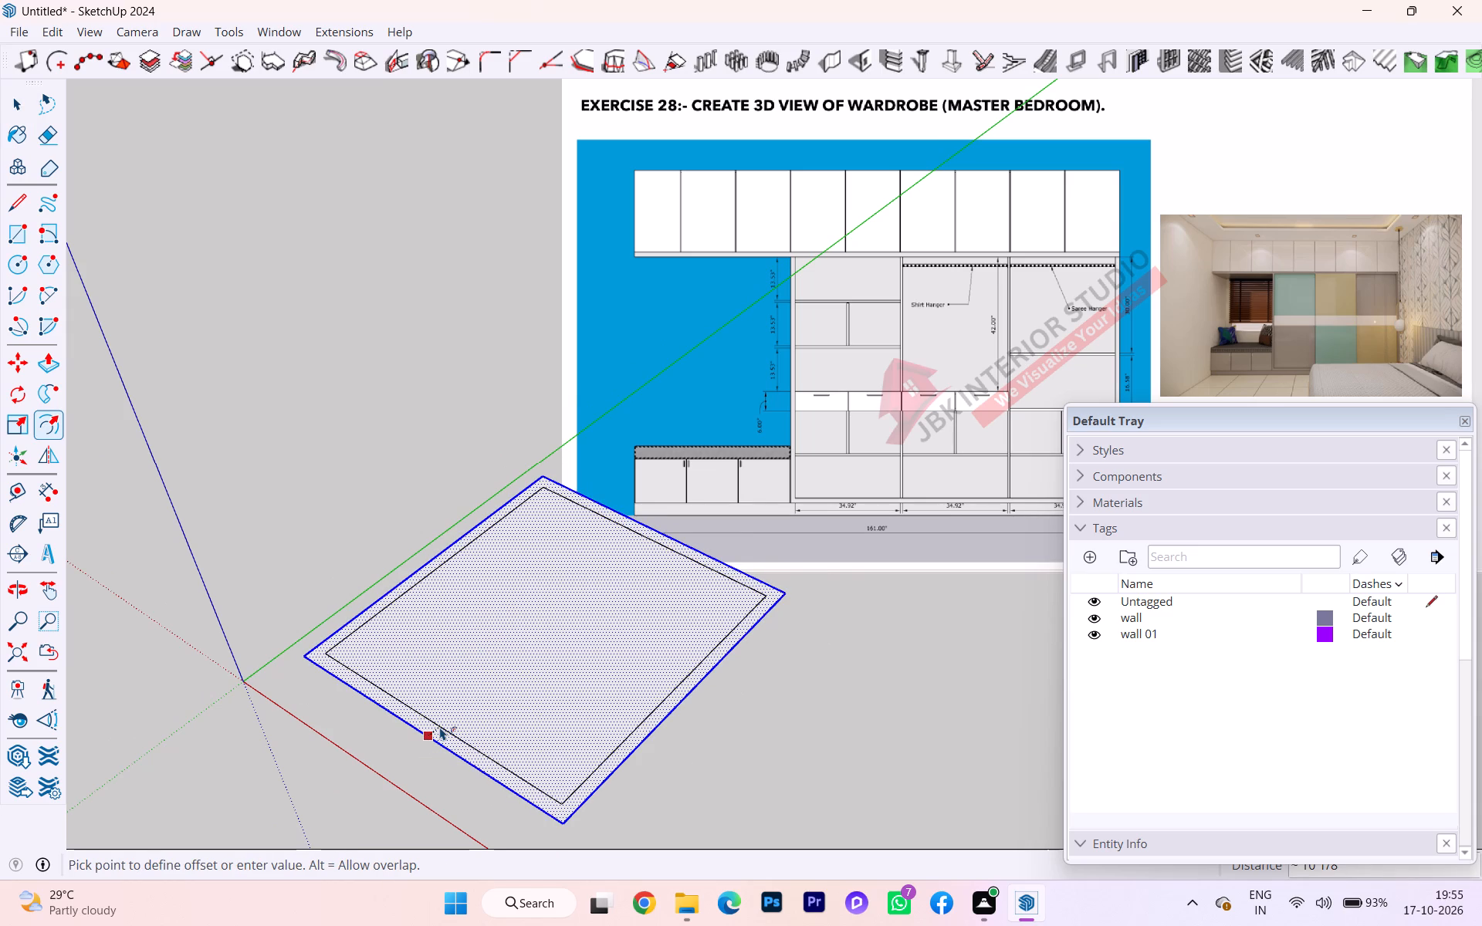
key("6")
key("Return")
Draw a line across the border from the inner corner nearest the origin to the outer edge, about 6 inches long.
scroll(328, 675, "up", 1)
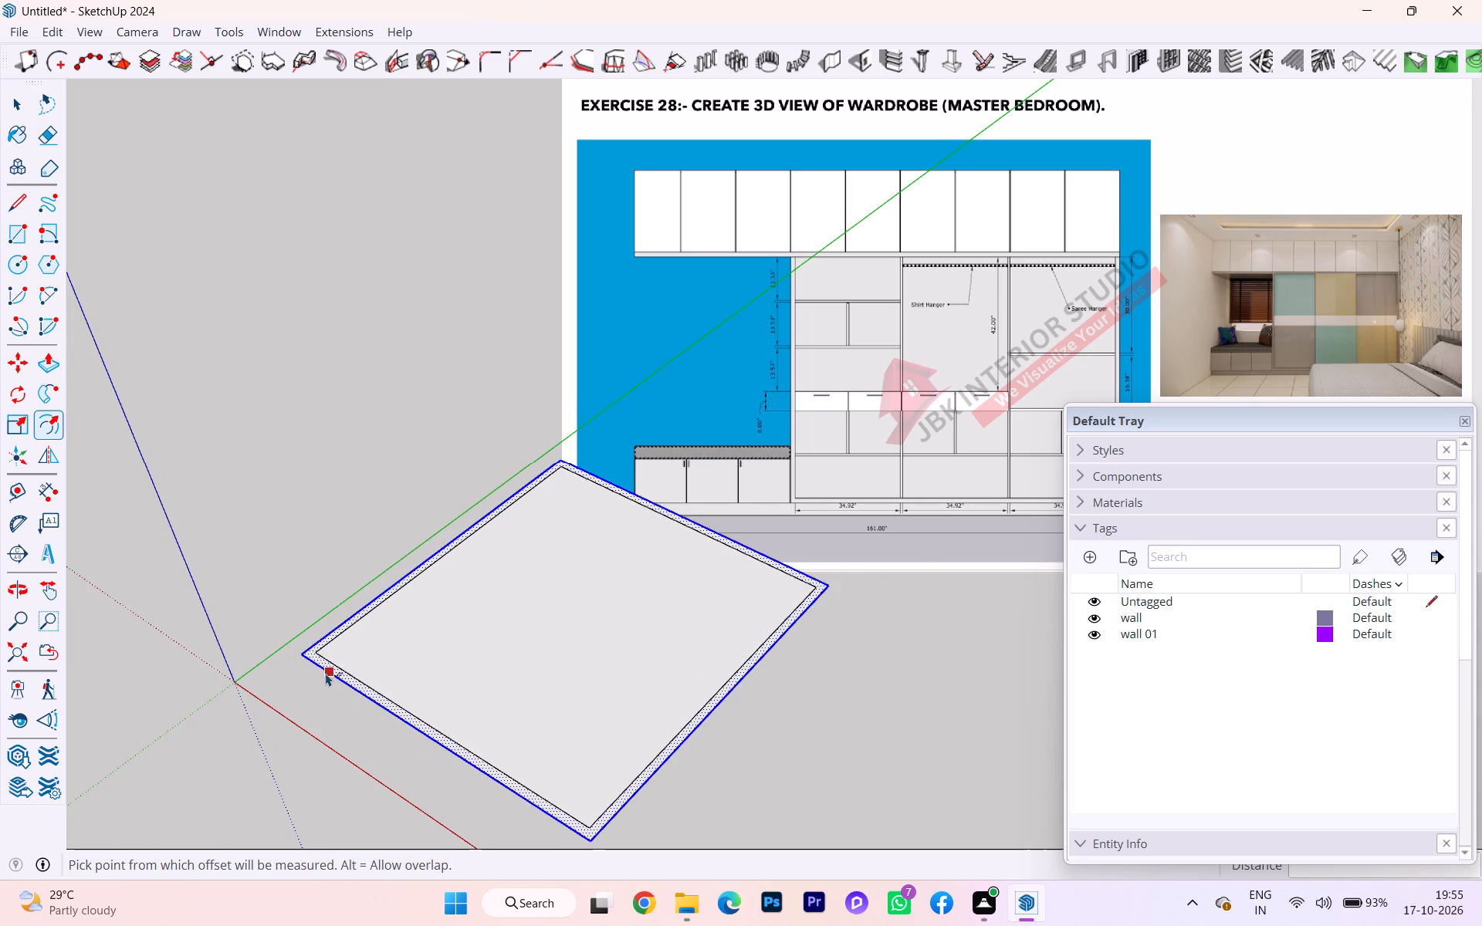
scroll(303, 660, "up", 2)
left_click(27, 112)
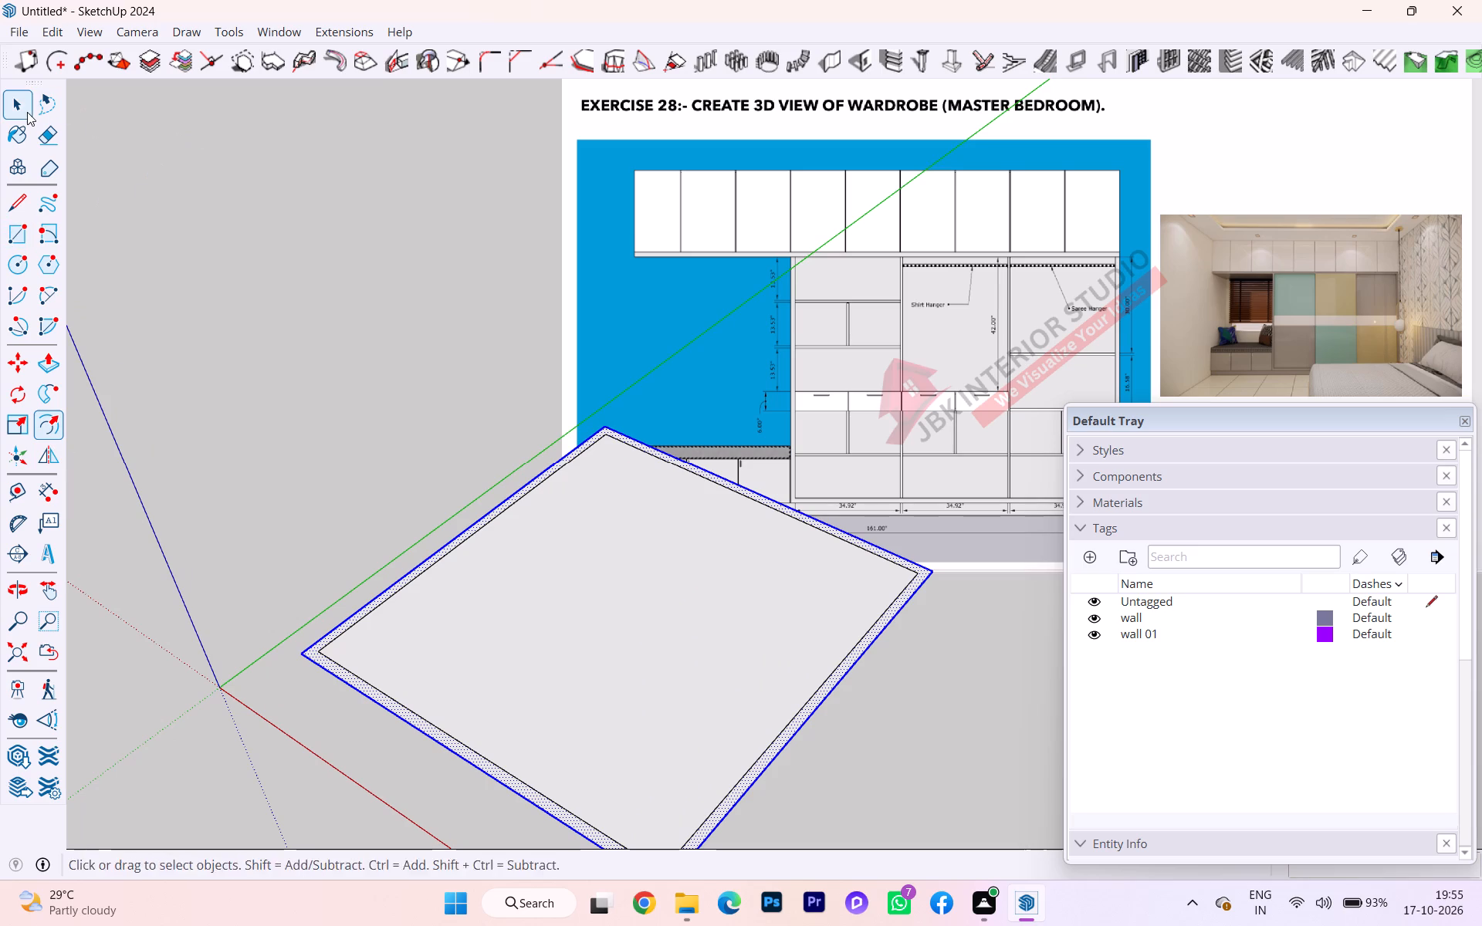
key("l")
key("Return")
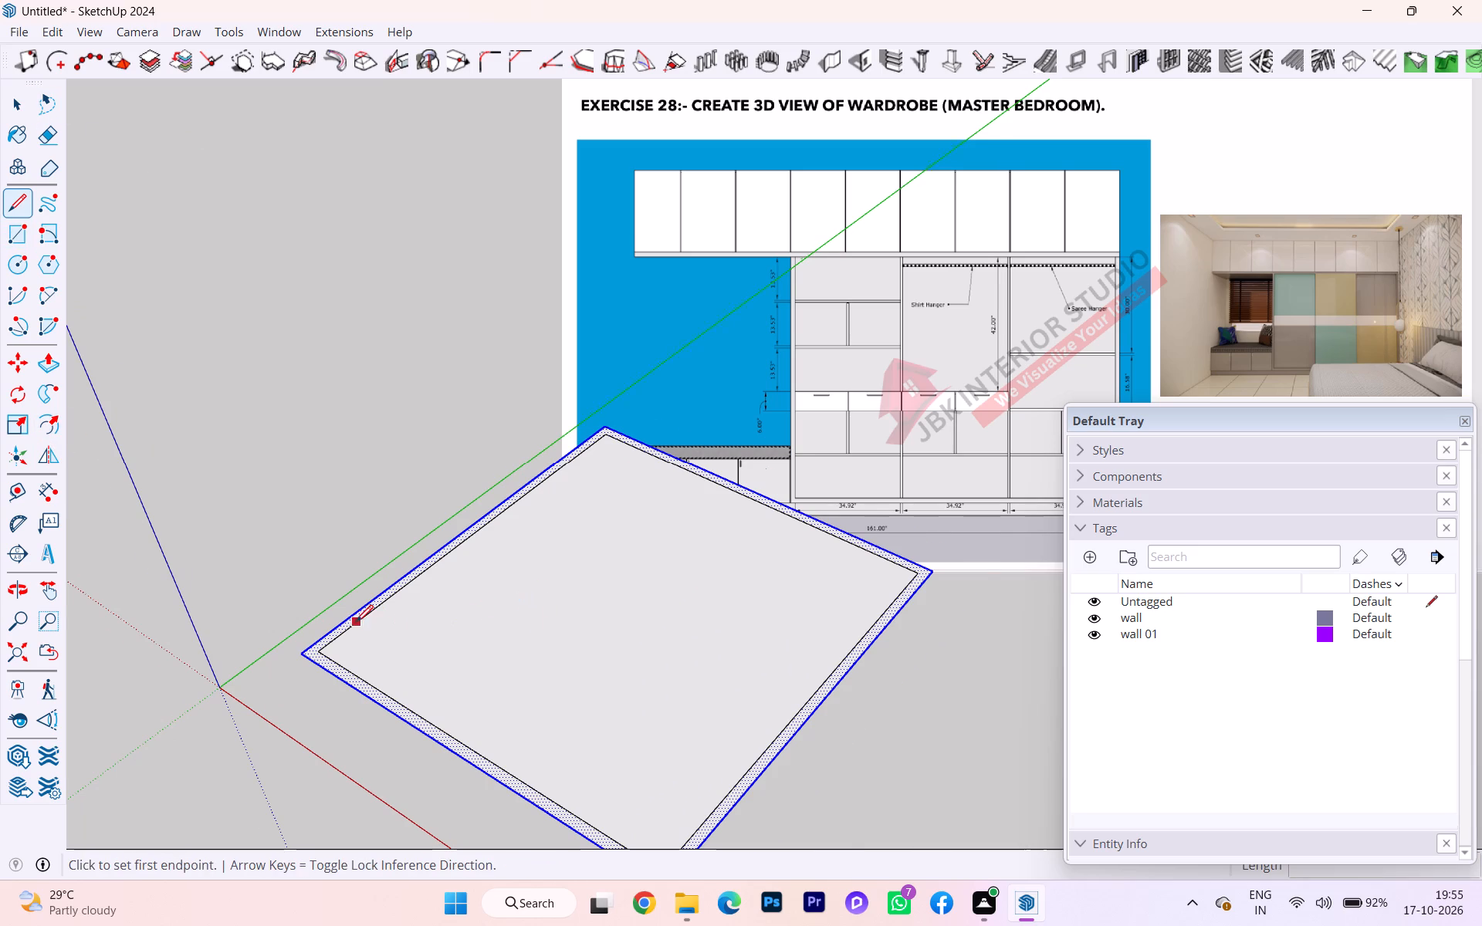
scroll(356, 622, "up", 5)
scroll(320, 637, "down", 1)
scroll(320, 638, "up", 6)
scroll(321, 669, "down", 1)
scroll(321, 670, "up", 2)
scroll(318, 664, "down", 2)
scroll(318, 664, "up", 1)
scroll(318, 664, "down", 1)
scroll(318, 664, "up", 2)
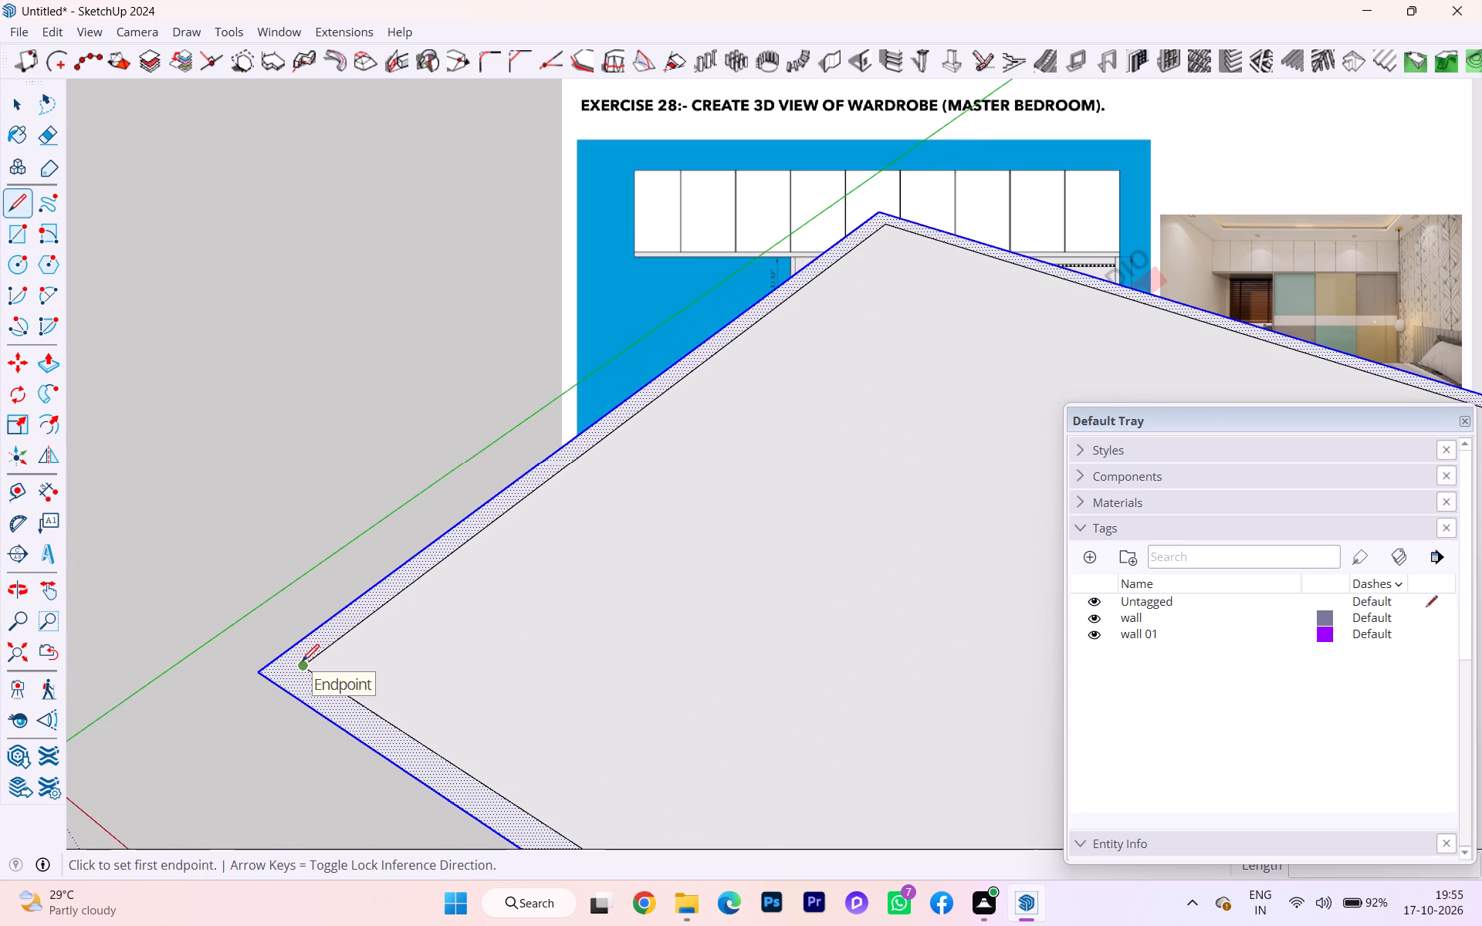
left_click(302, 661)
left_click(275, 681)
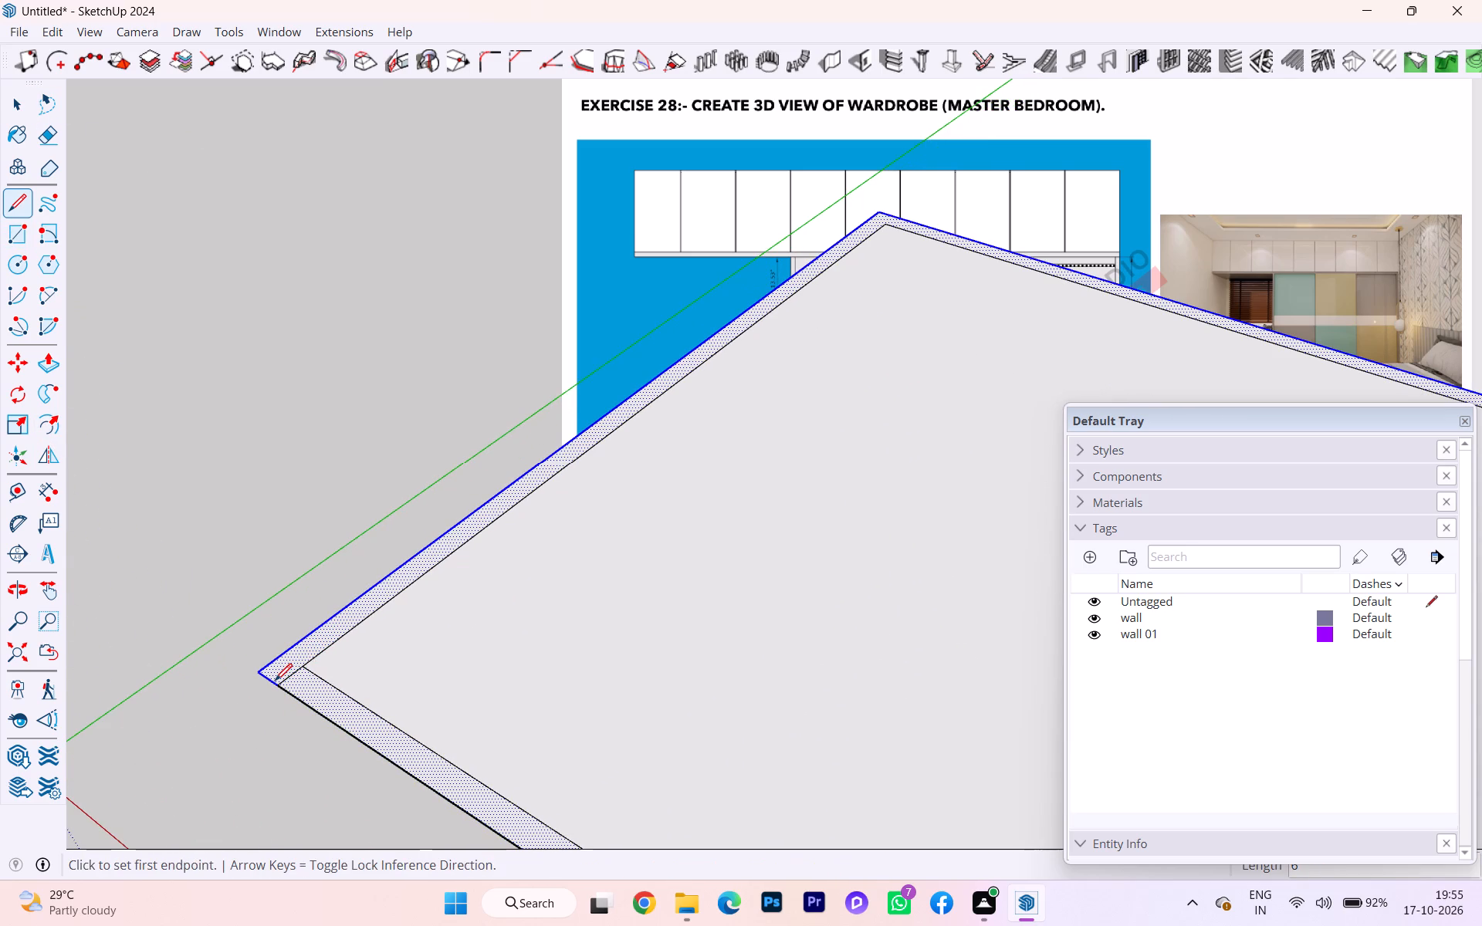
Draw a second line across the border at the diagonally opposite inner corner, splitting the border into two L-shaped strips.
scroll(243, 673, "down", 5)
scroll(211, 684, "up", 1)
scroll(211, 684, "down", 4)
scroll(214, 682, "up", 1)
scroll(214, 682, "down", 4)
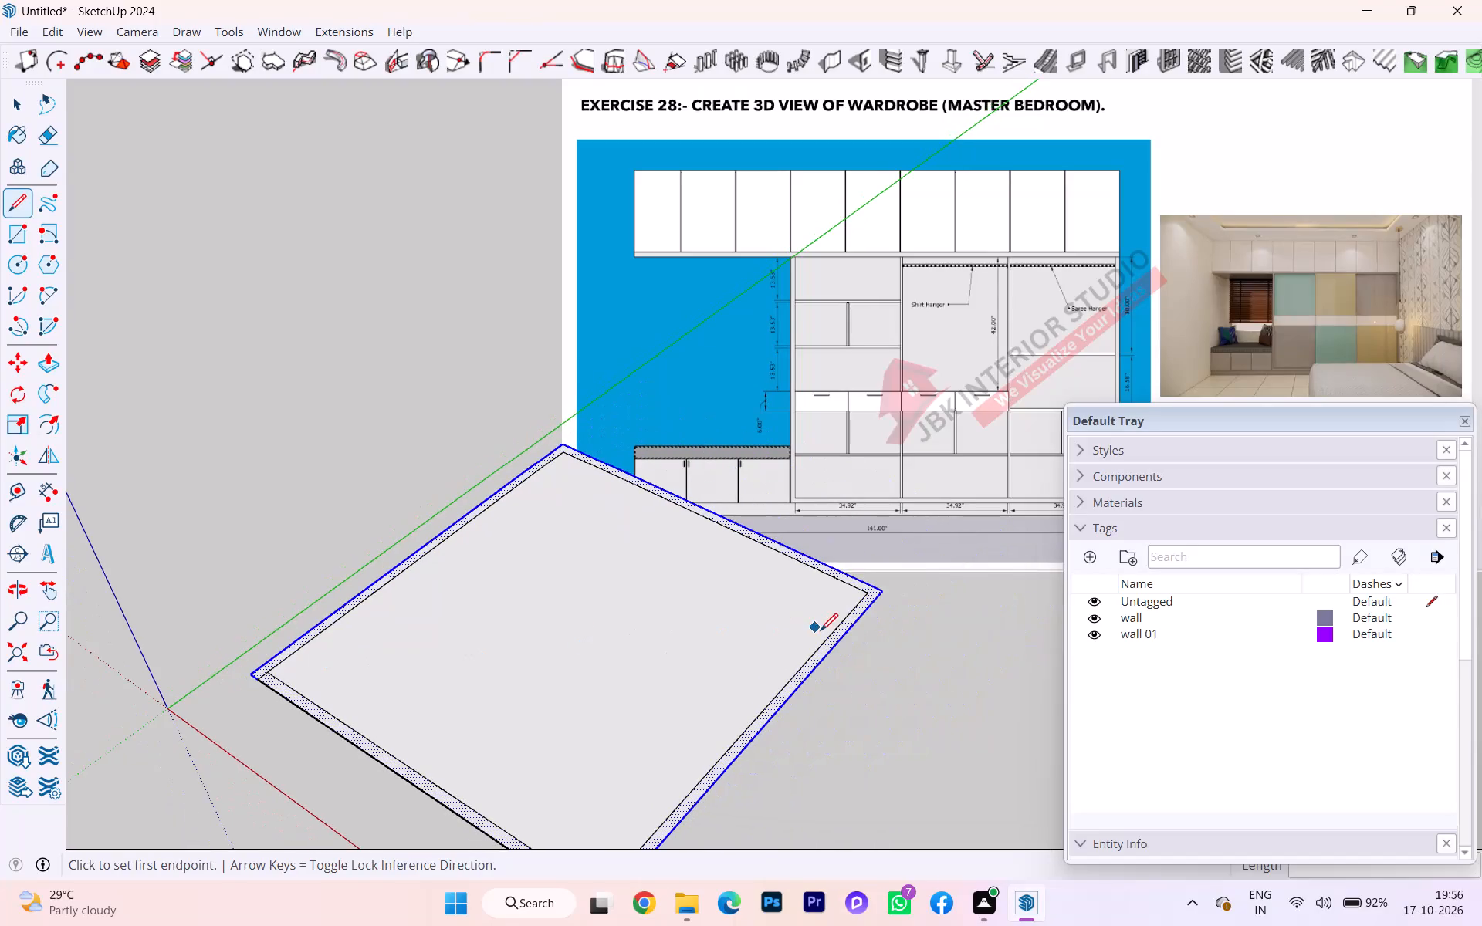
scroll(891, 613, "up", 3)
scroll(868, 588, "down", 1)
scroll(868, 588, "up", 7)
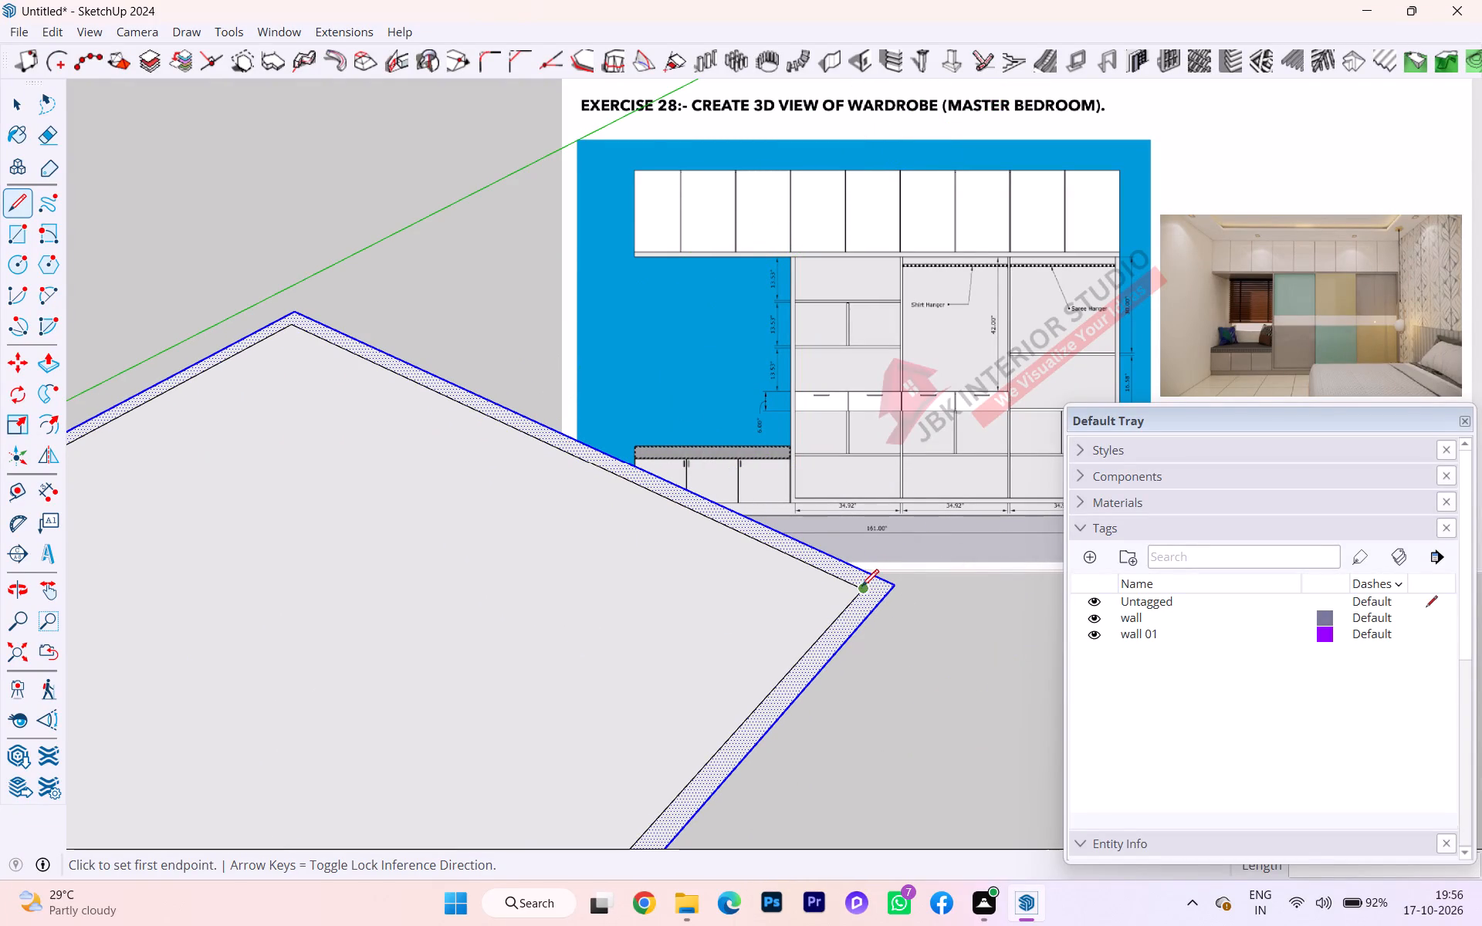
left_click(861, 588)
left_click(887, 603)
key("space")
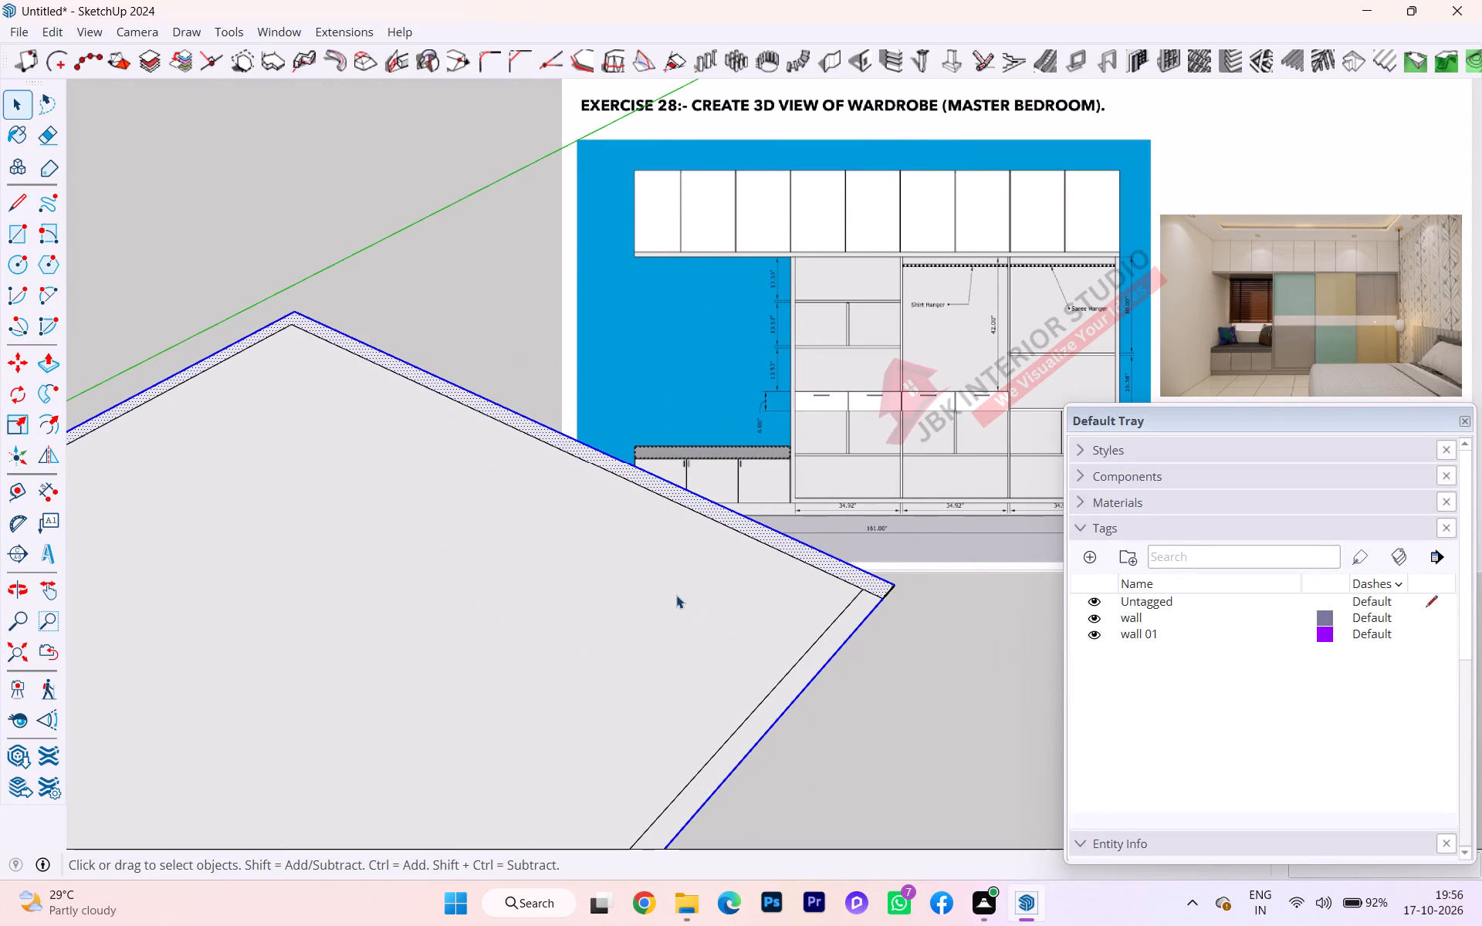
Delete the large inner floor face enclosed by the border.
left_click(676, 594)
scroll(658, 599, "down", 1)
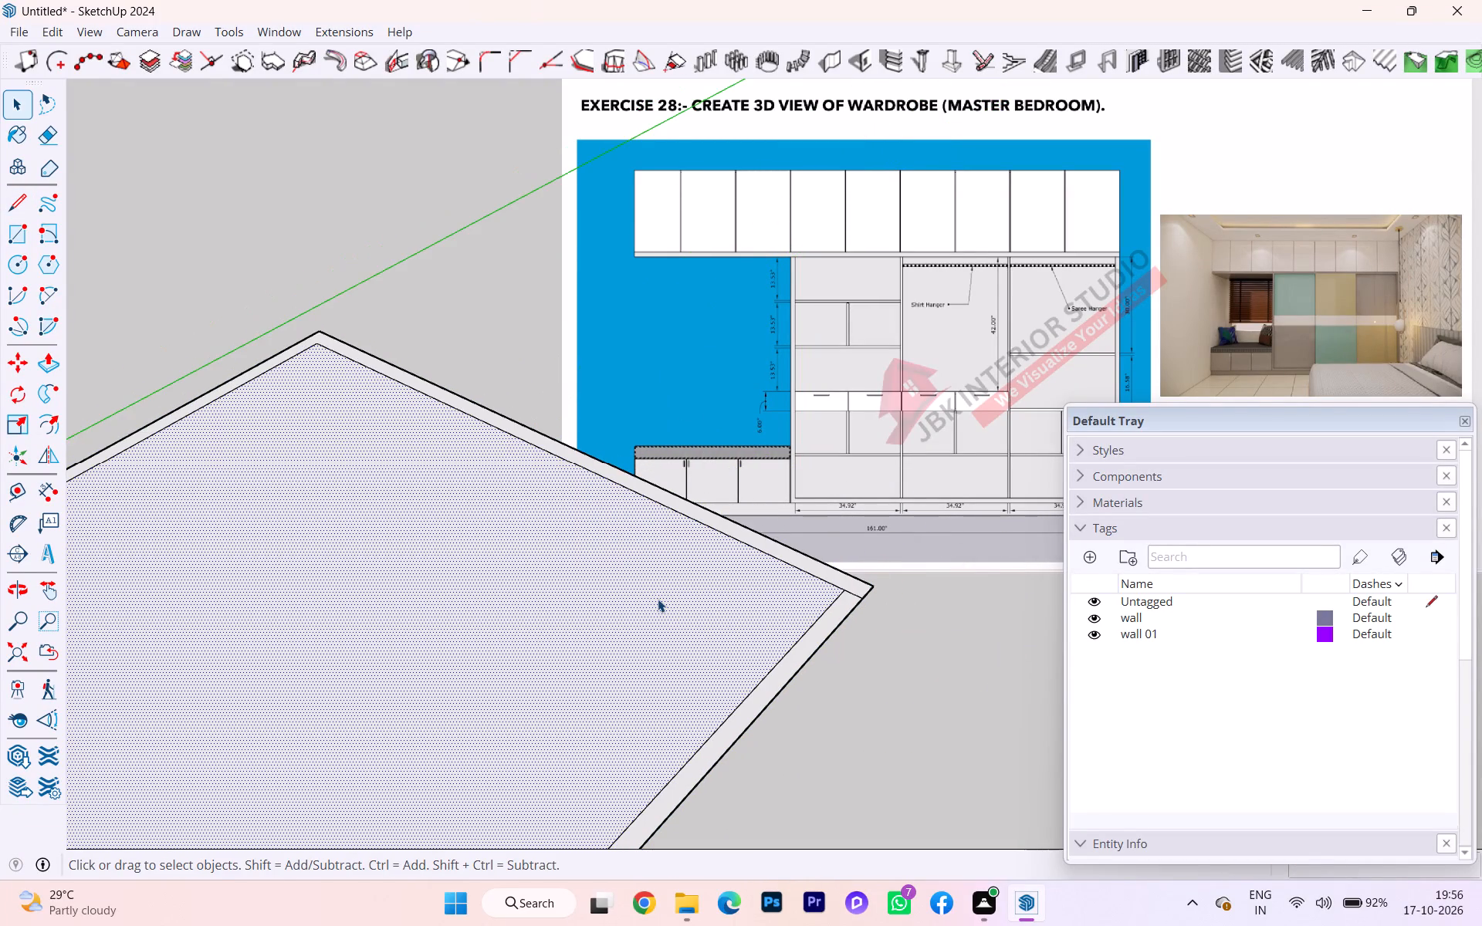
scroll(658, 599, "down", 1)
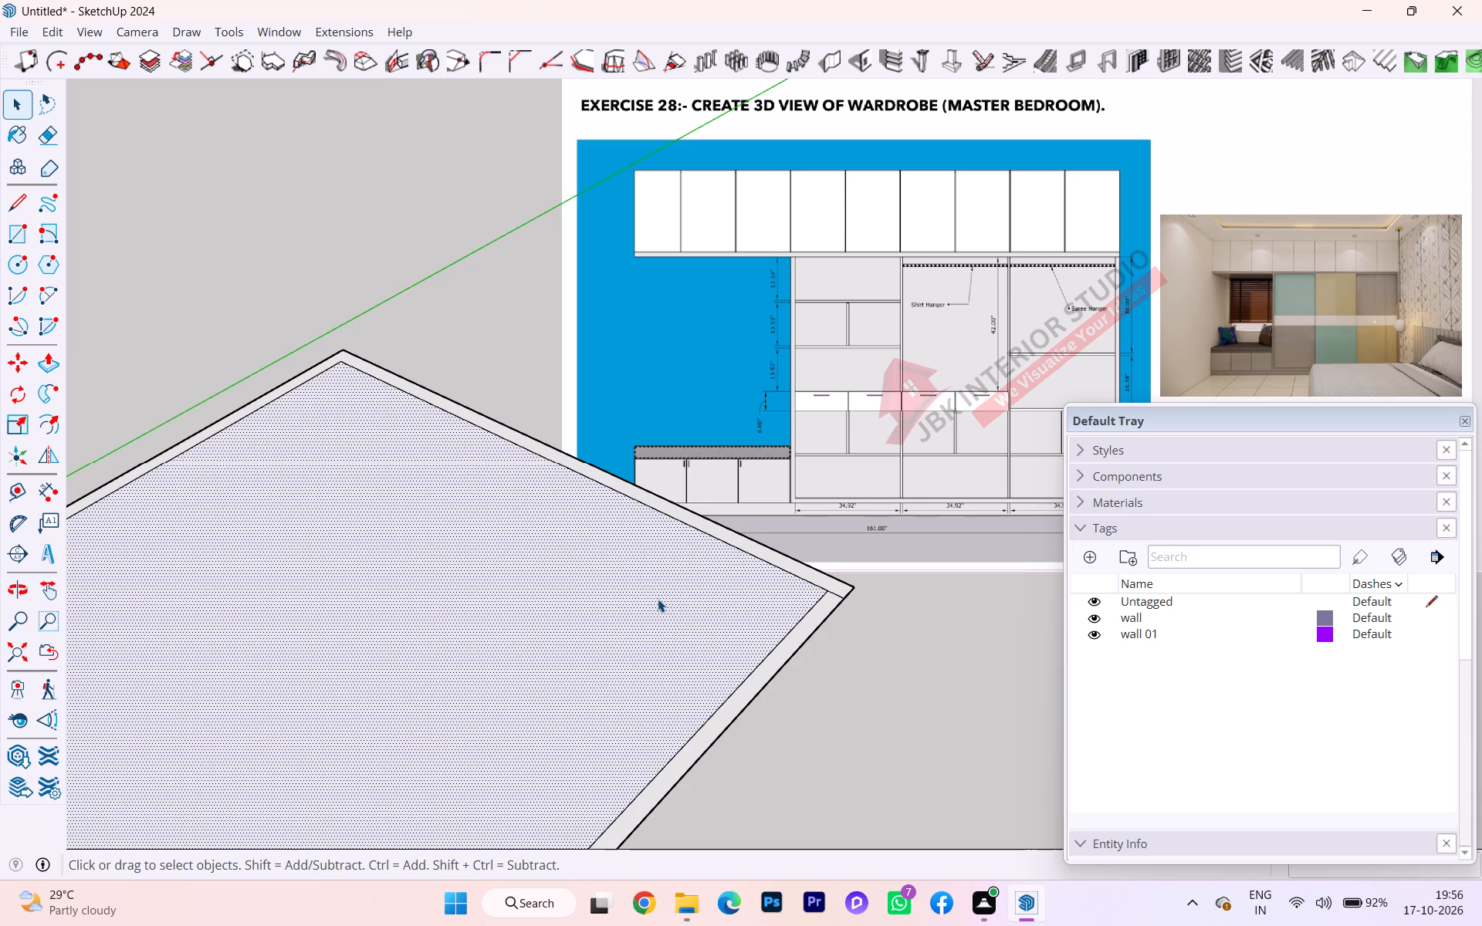
key("Delete")
Push/Pull the rear L-shaped border strip up 12' to form two adjoining walls.
scroll(655, 586, "down", 1)
scroll(655, 586, "up", 1)
scroll(655, 586, "down", 1)
scroll(864, 565, "up", 3)
scroll(841, 580, "down", 1)
scroll(837, 581, "up", 2)
left_click(793, 590)
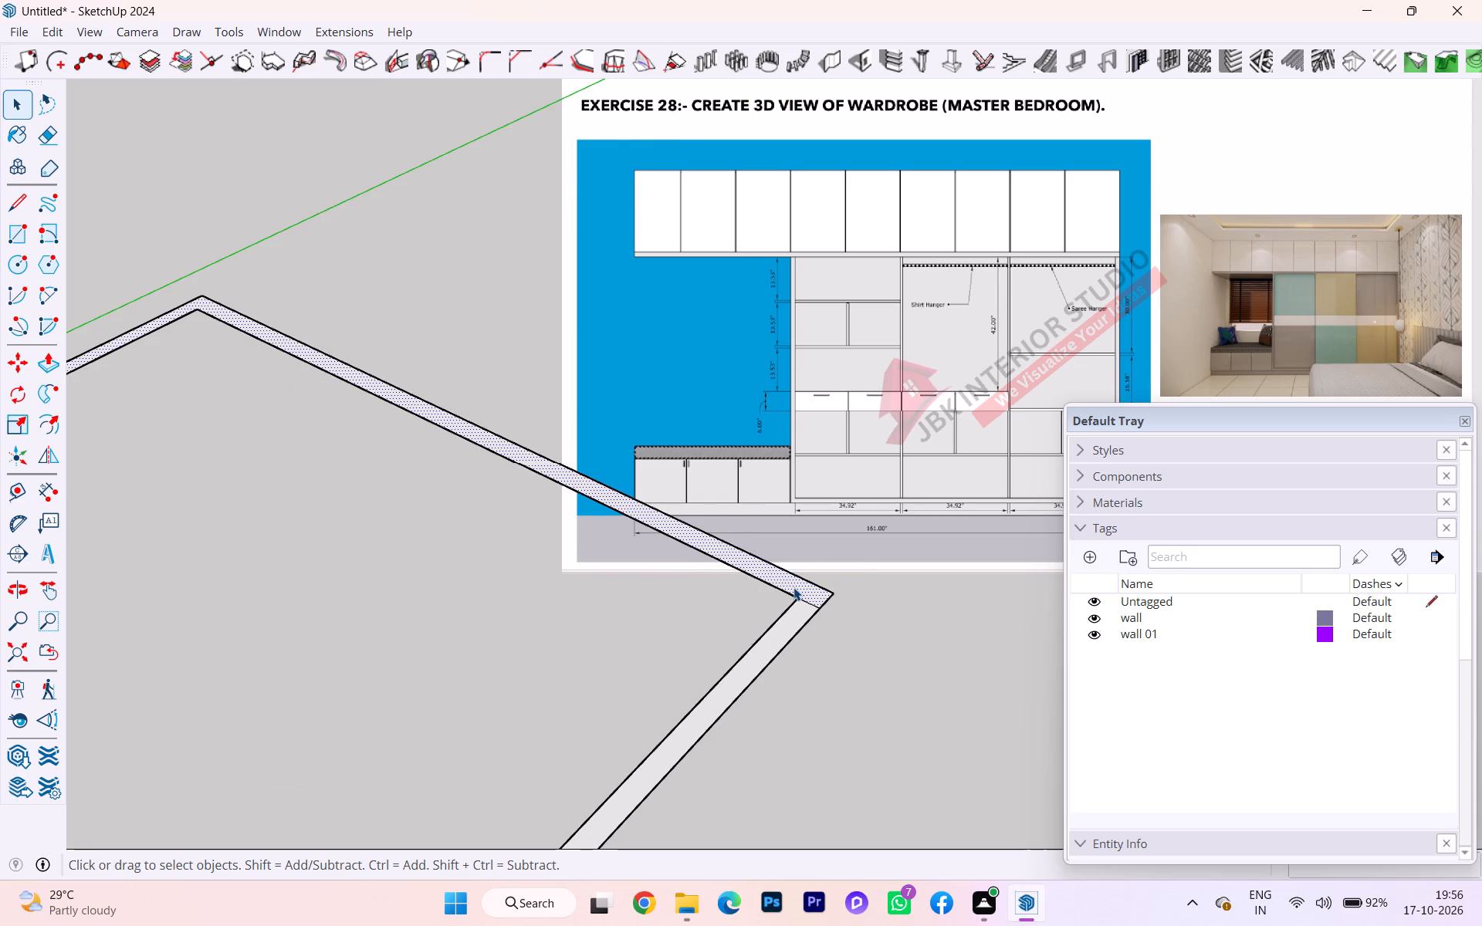
key("p")
left_click(800, 581)
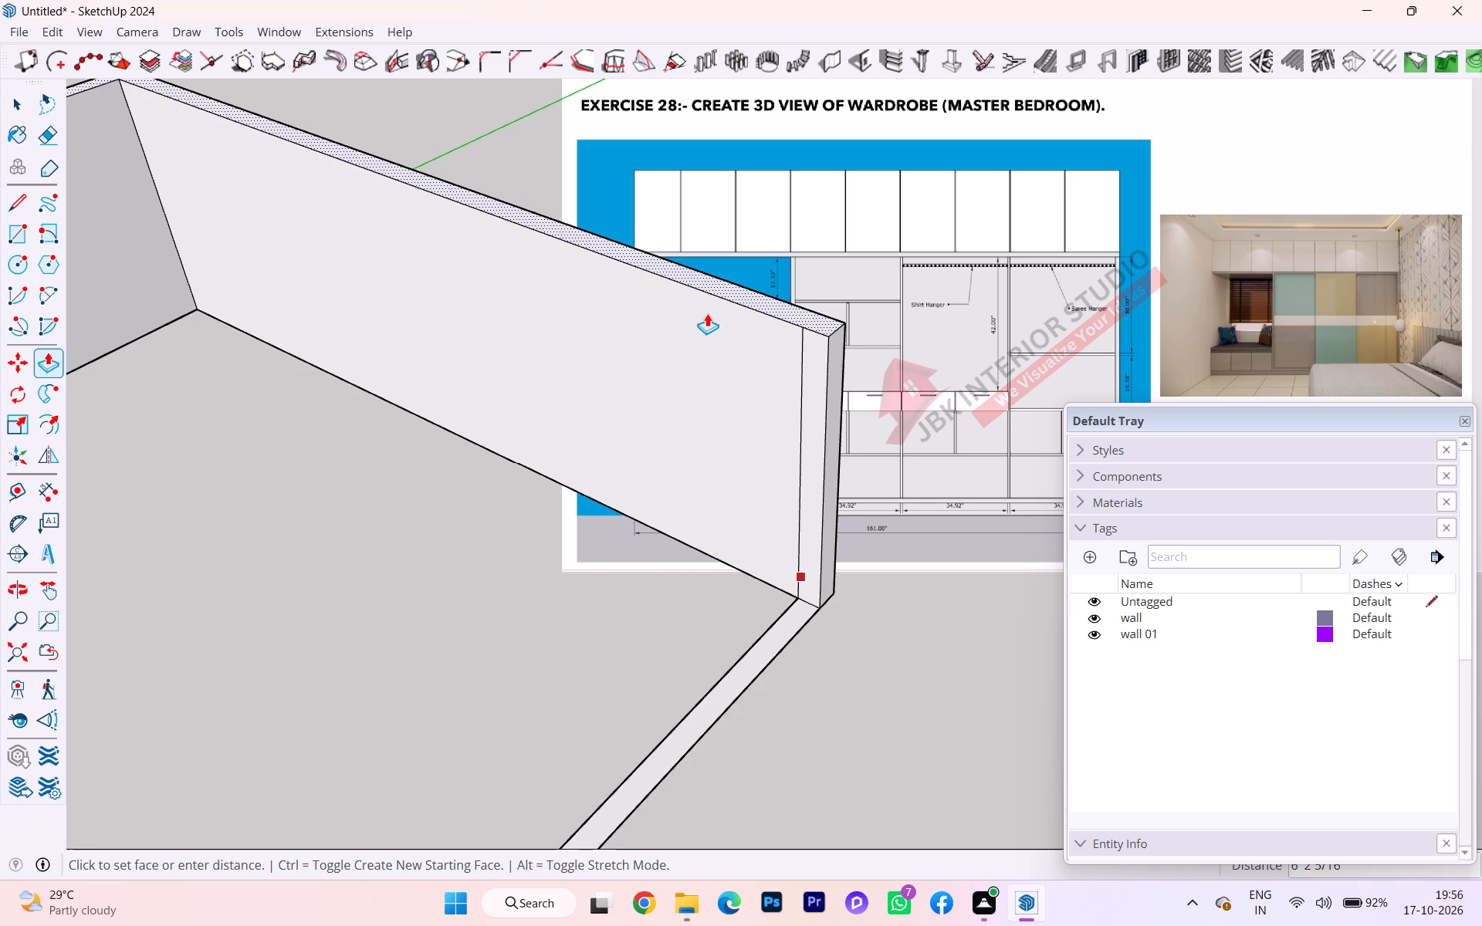
type("12'")
key("Return")
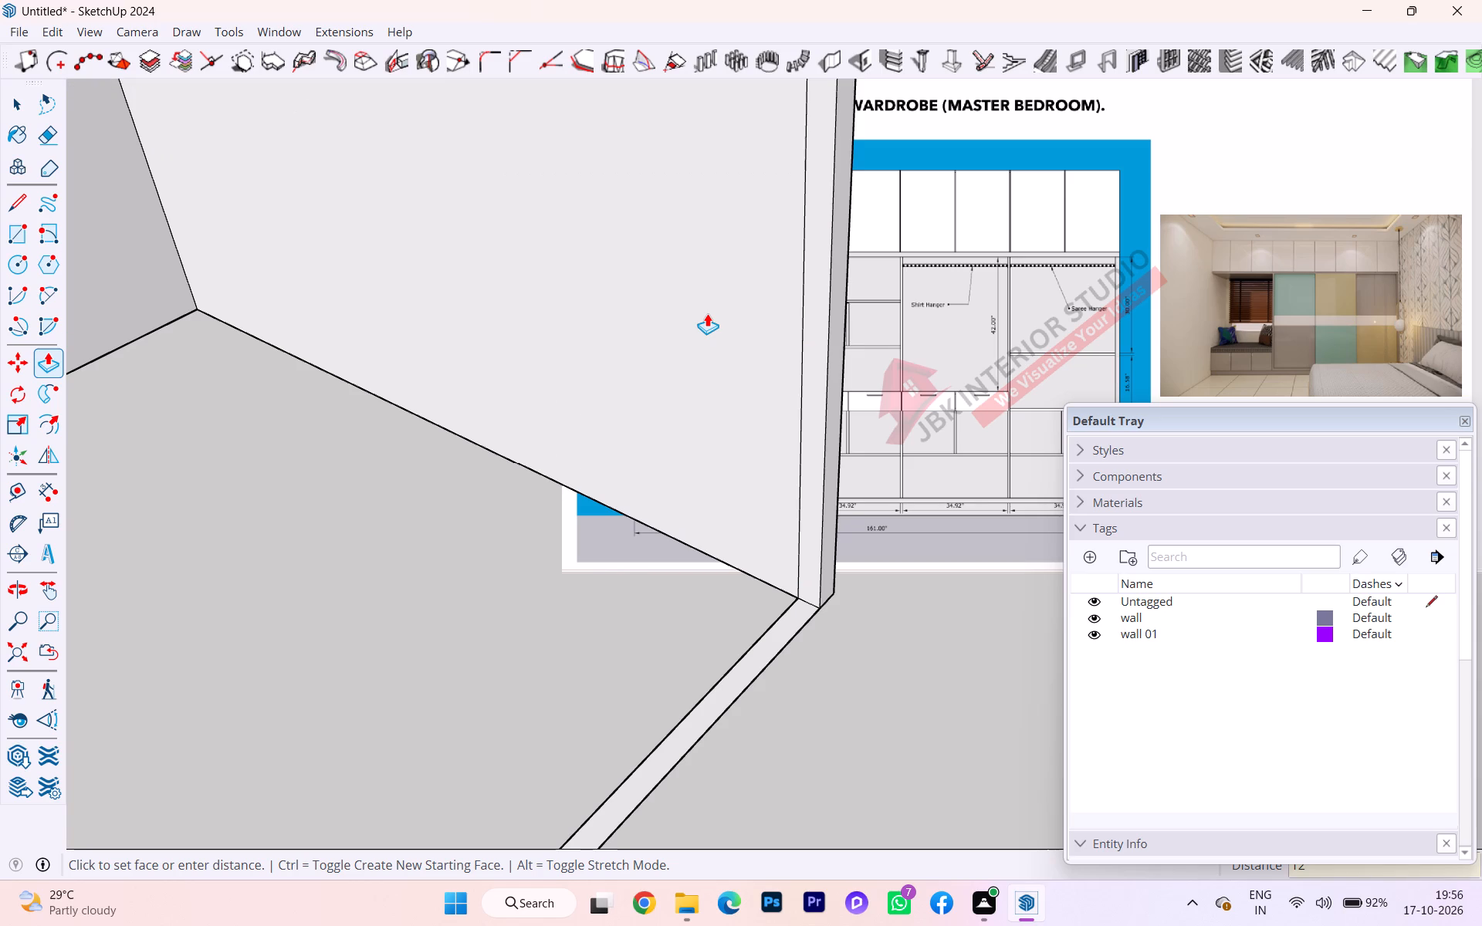
left_click(5, 103)
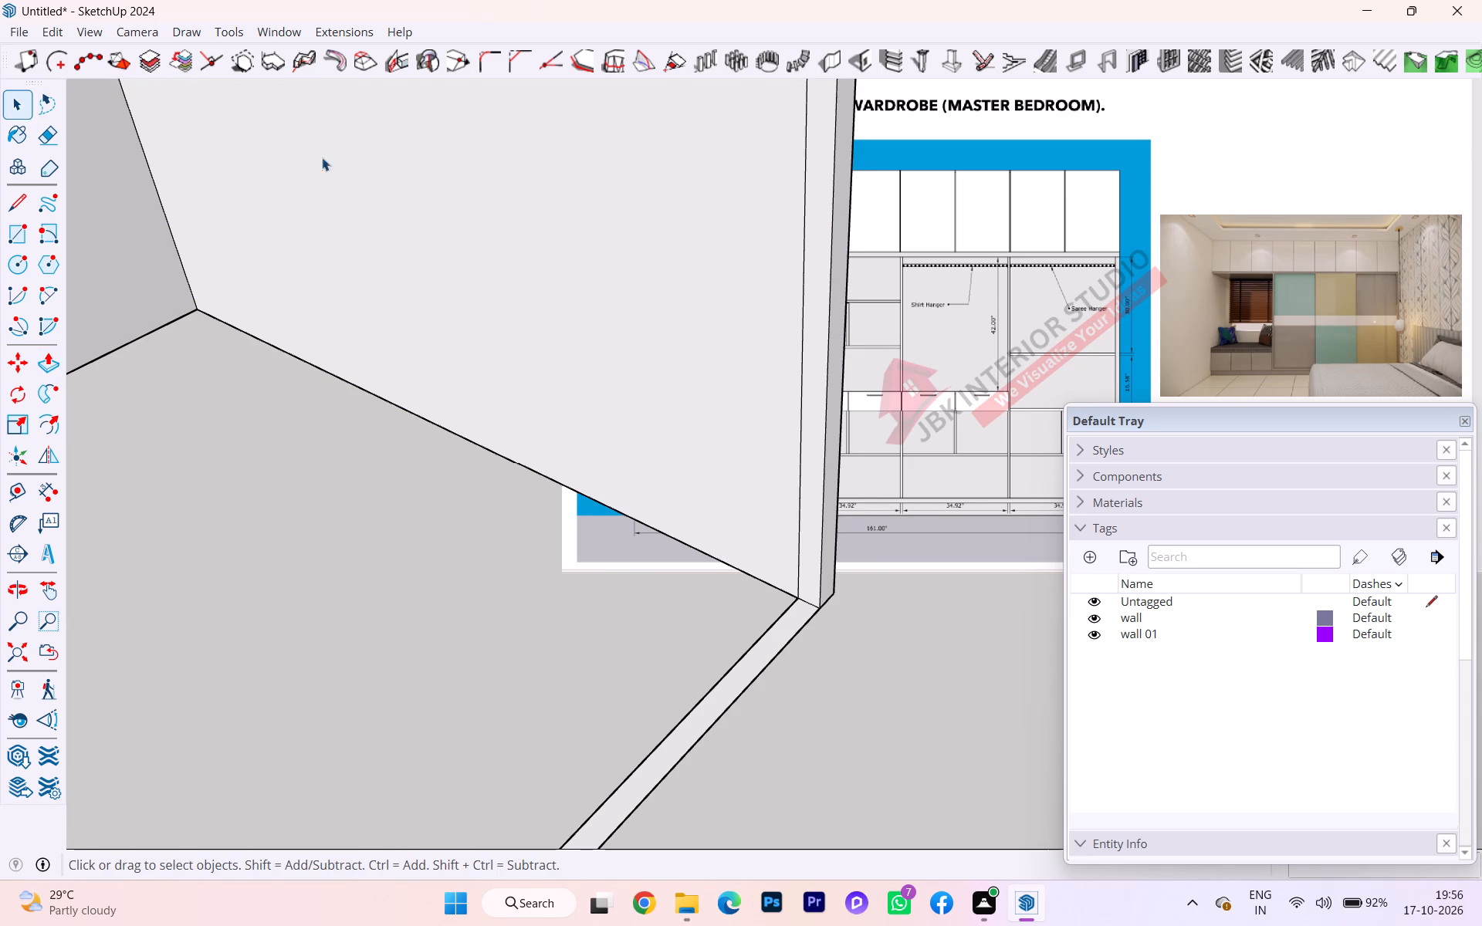
Examine the two raised walls and the flat border strip on the open sides.
scroll(405, 209, "down", 3)
scroll(417, 224, "up", 1)
scroll(590, 348, "down", 8)
scroll(437, 312, "down", 1)
middle_click_drag(436, 304, 445, 257)
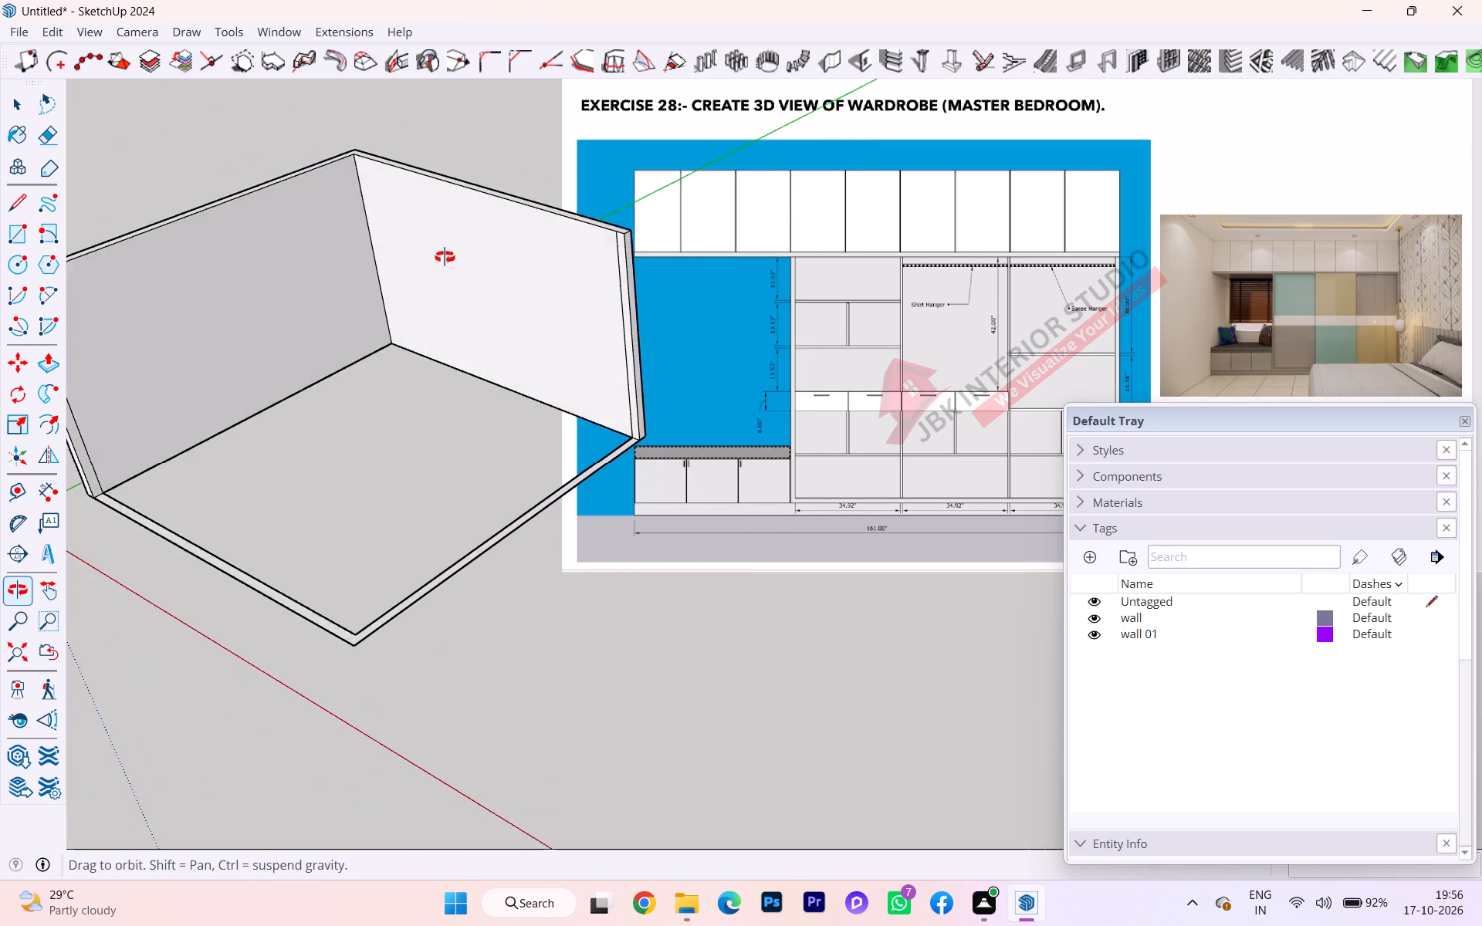
middle_click_drag(445, 257, 452, 196)
scroll(323, 264, "down", 1)
scroll(259, 287, "down", 1)
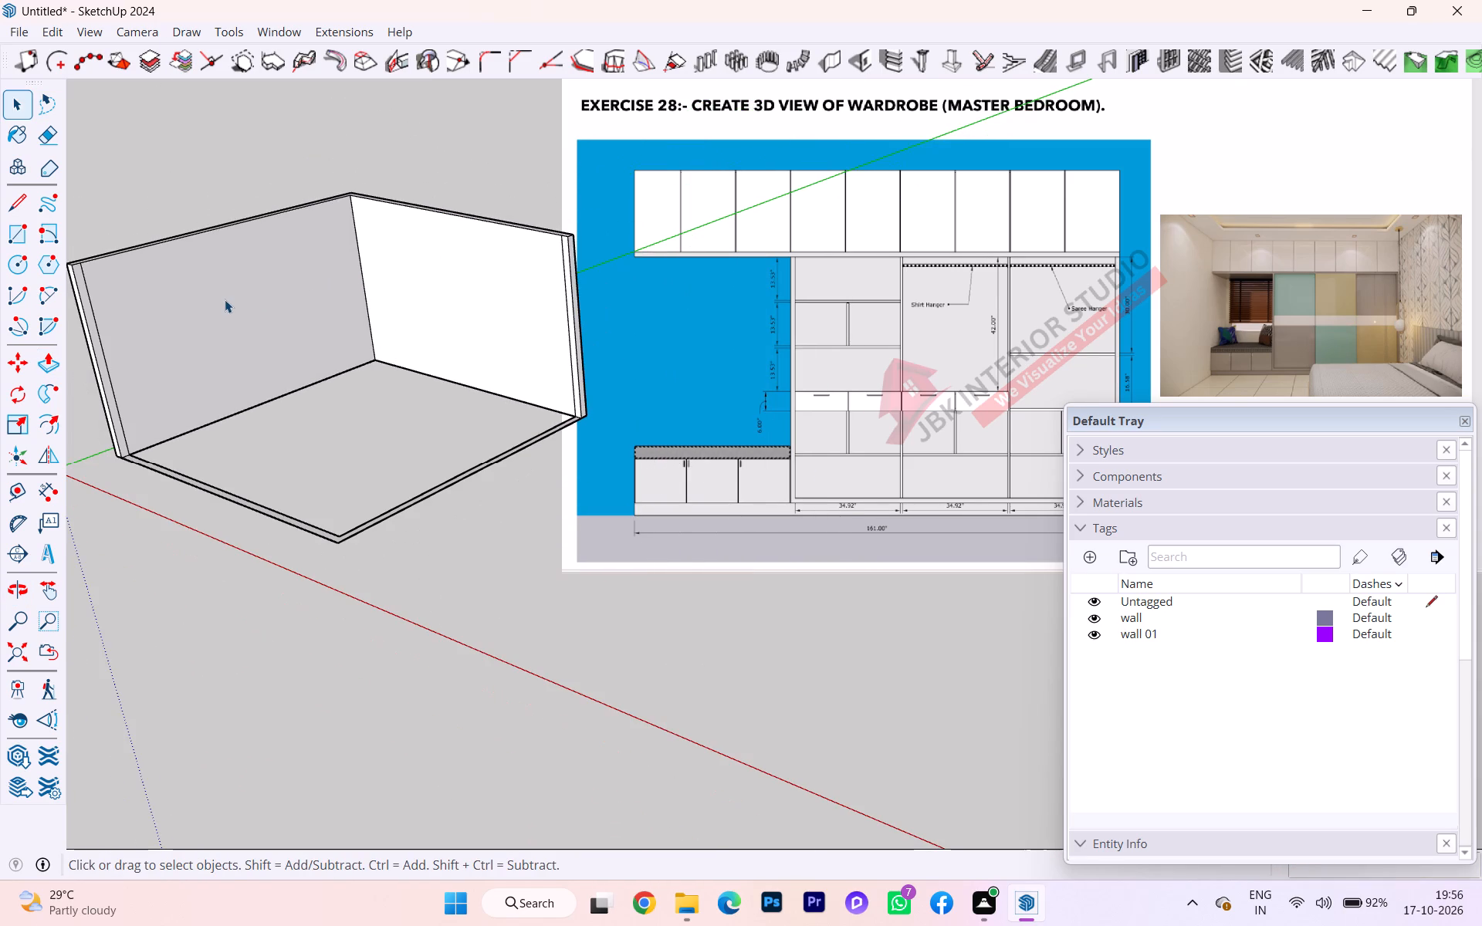
triple_click(225, 299)
left_click(225, 299)
left_click(531, 565)
scroll(330, 450, "down", 2)
scroll(330, 450, "up", 3)
scroll(330, 450, "down", 1)
scroll(464, 384, "down", 1)
scroll(465, 377, "up", 1)
scroll(472, 366, "down", 1)
scroll(477, 359, "up", 5)
scroll(499, 338, "down", 1)
scroll(514, 336, "up", 8)
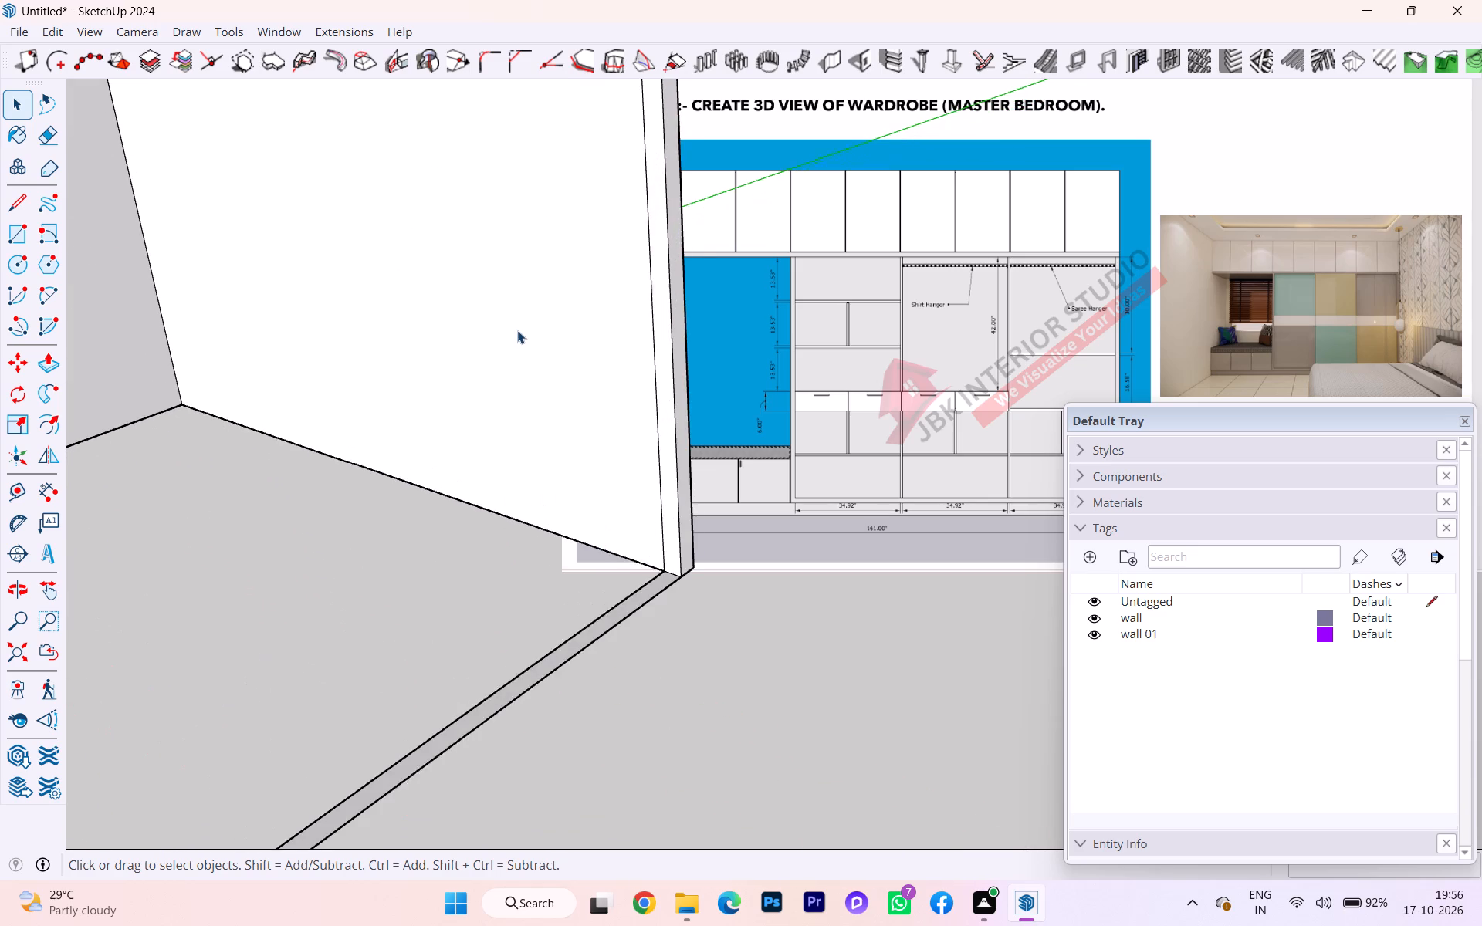
scroll(524, 326, "up", 1)
scroll(524, 326, "down", 3)
scroll(524, 326, "up", 1)
scroll(524, 326, "down", 8)
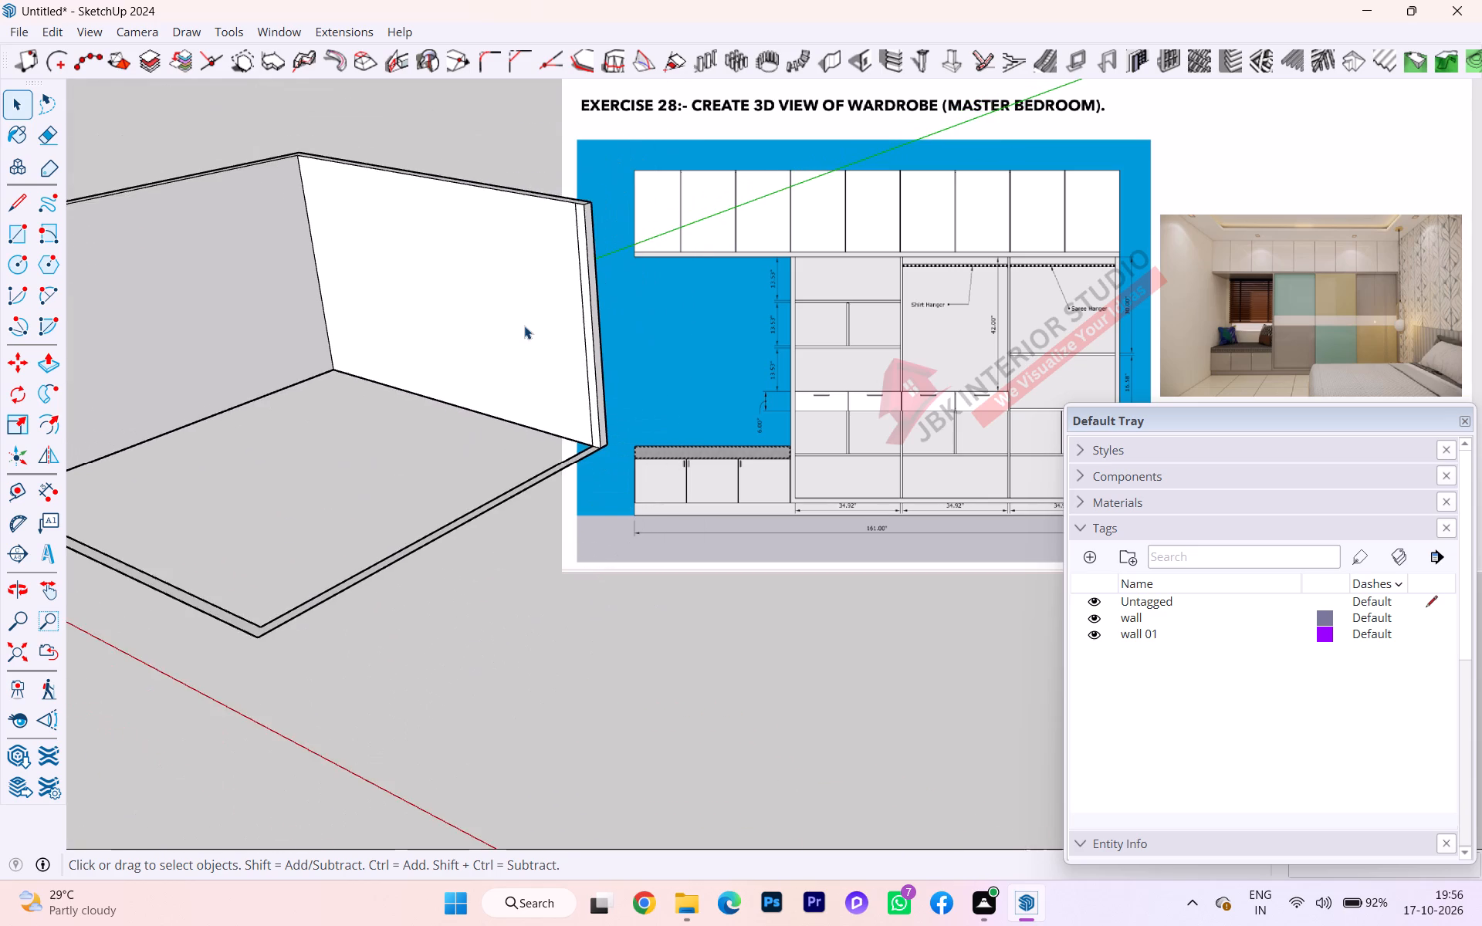
scroll(524, 326, "up", 8)
scroll(560, 308, "down", 1)
scroll(560, 309, "up", 3)
scroll(571, 468, "down", 4)
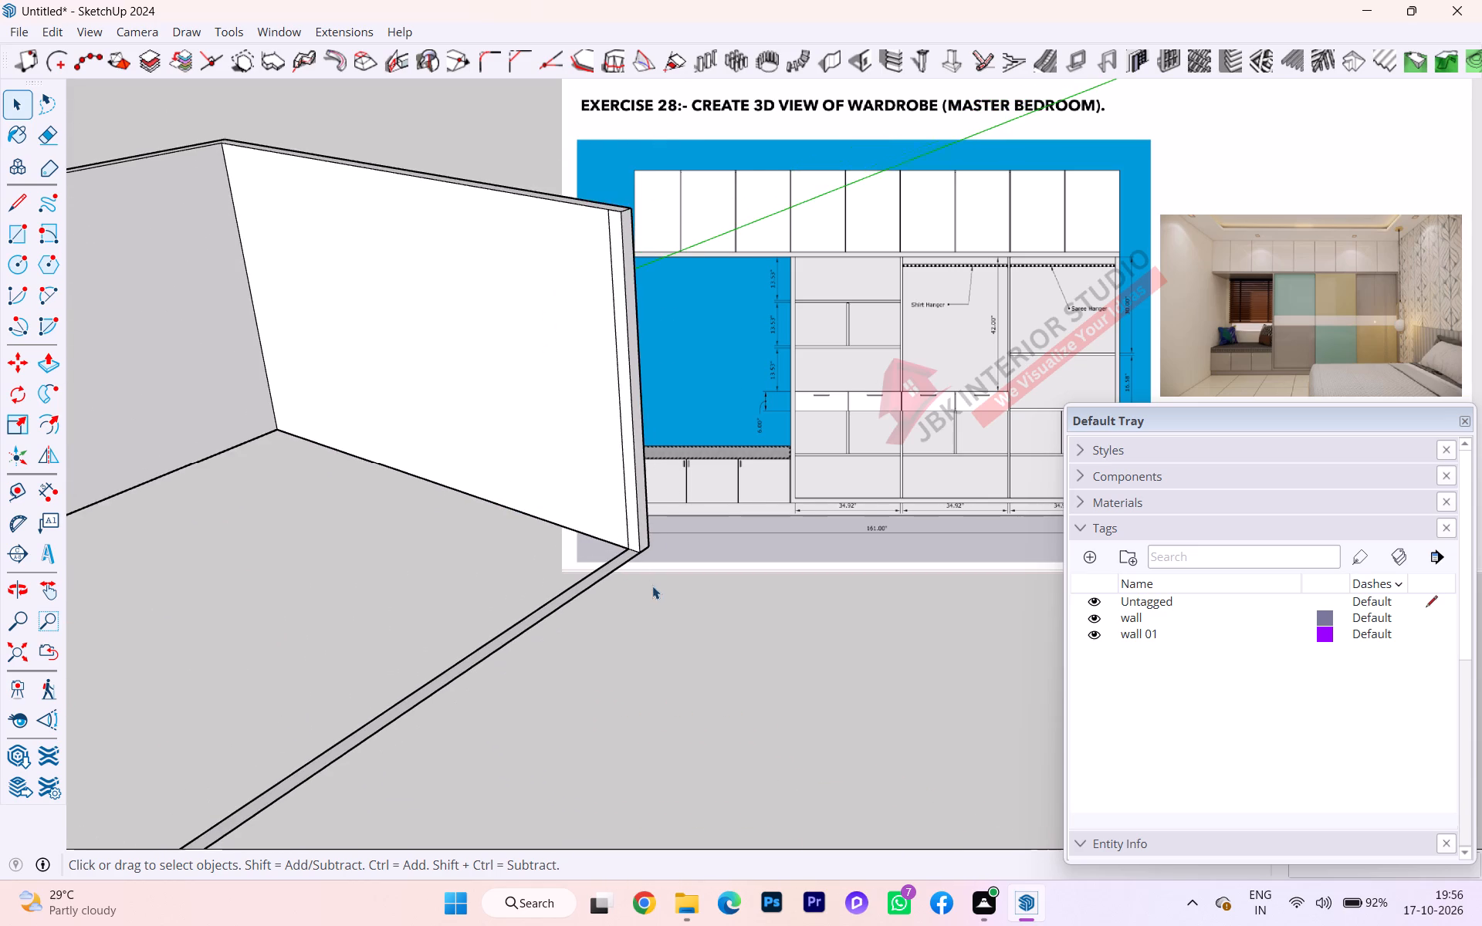
scroll(652, 588, "up", 3)
scroll(651, 590, "down", 1)
Erase the edges of the leftover flat L-shaped strip along the open sides of the room.
middle_click_drag(402, 299, 575, 194)
scroll(402, 299, "down", 1)
scroll(672, 351, "down", 2)
scroll(675, 363, "up", 1)
scroll(675, 363, "down", 2)
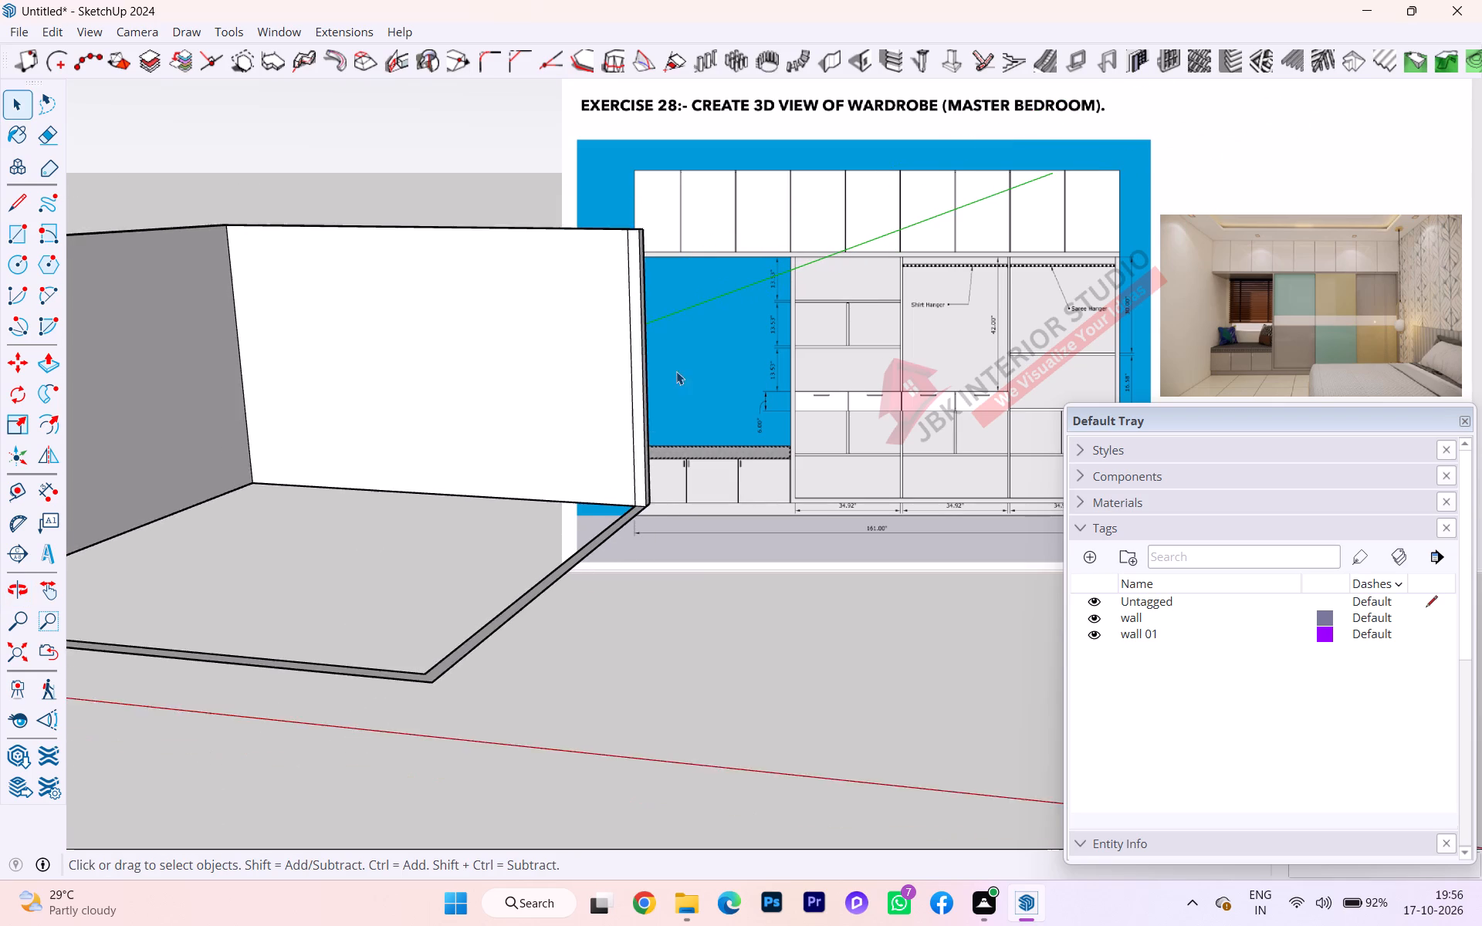
scroll(676, 371, "down", 5)
middle_click_drag(752, 434, 726, 340)
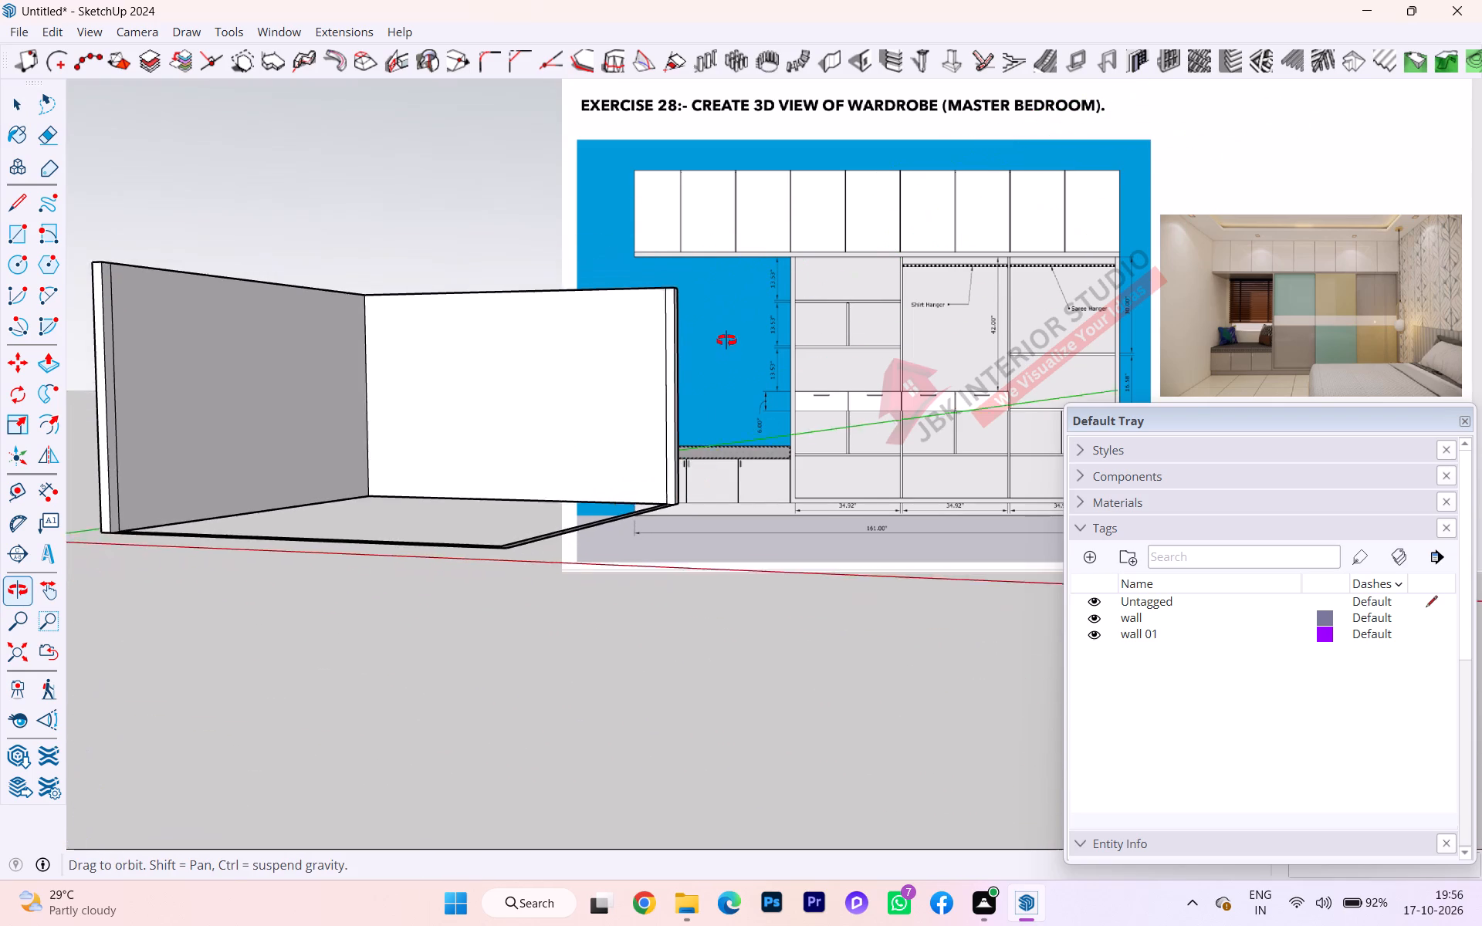
middle_click_drag(726, 340, 726, 339)
scroll(284, 348, "up", 4)
scroll(375, 319, "down", 2)
scroll(376, 320, "up", 2)
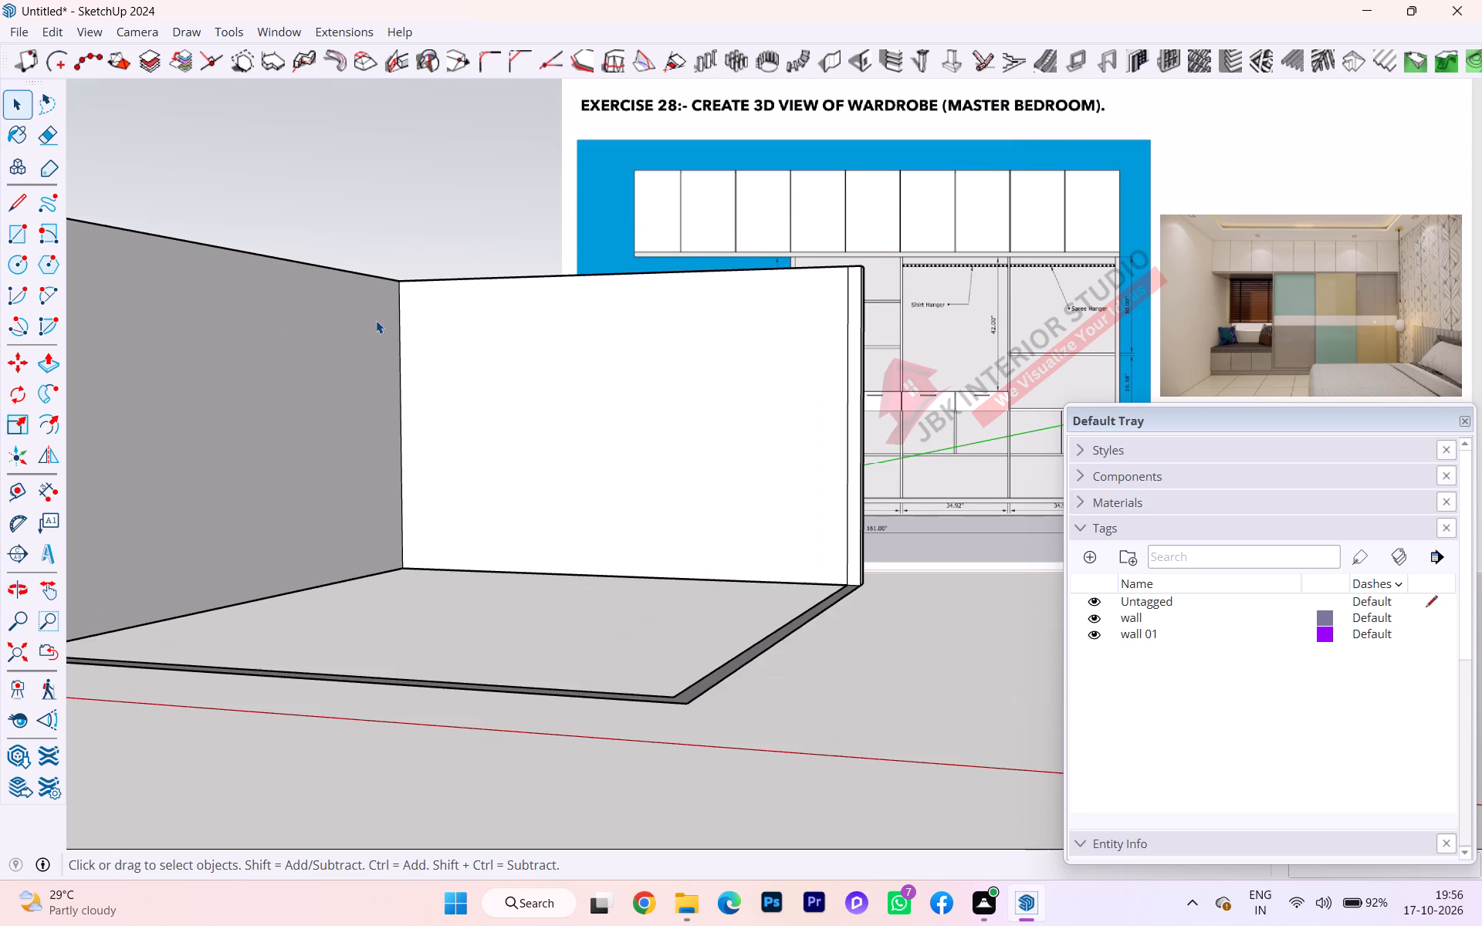
scroll(465, 333, "down", 2)
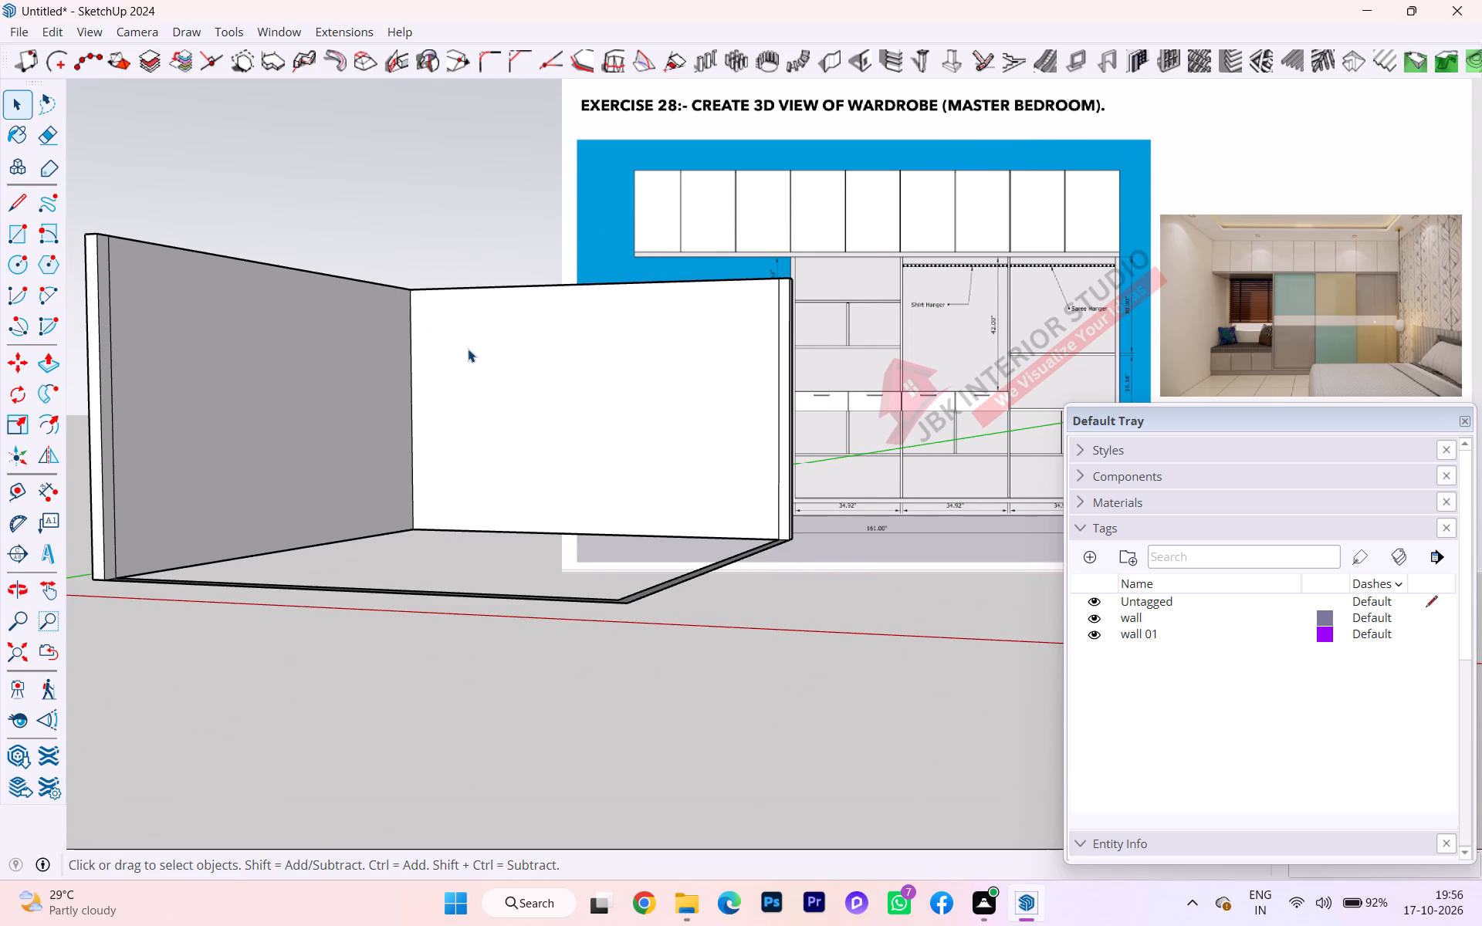
key("e")
key("Return")
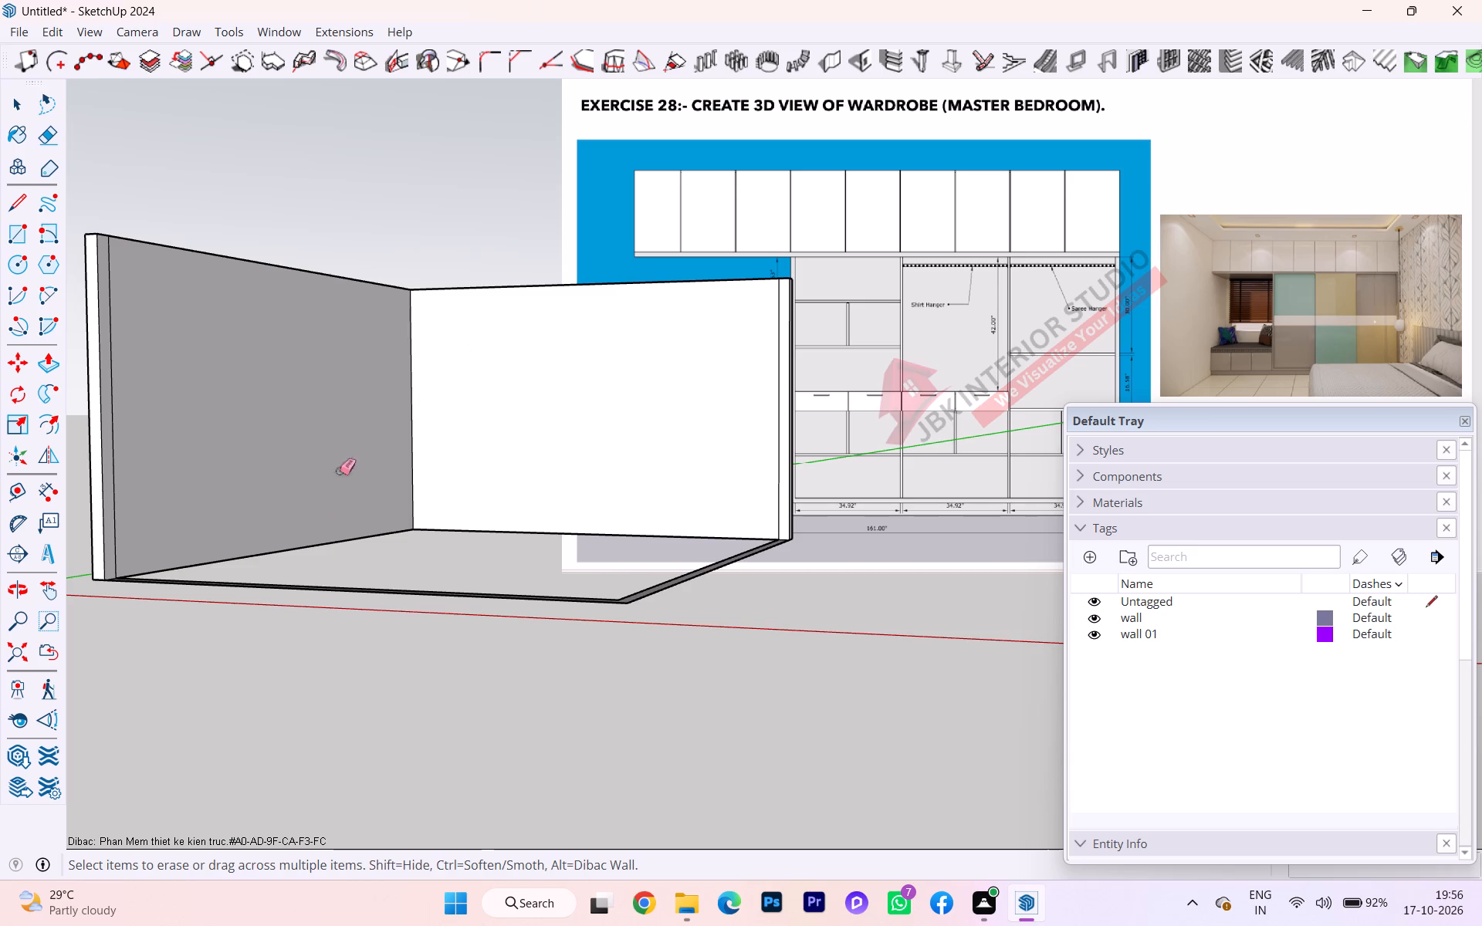
left_click_drag(293, 569, 299, 600)
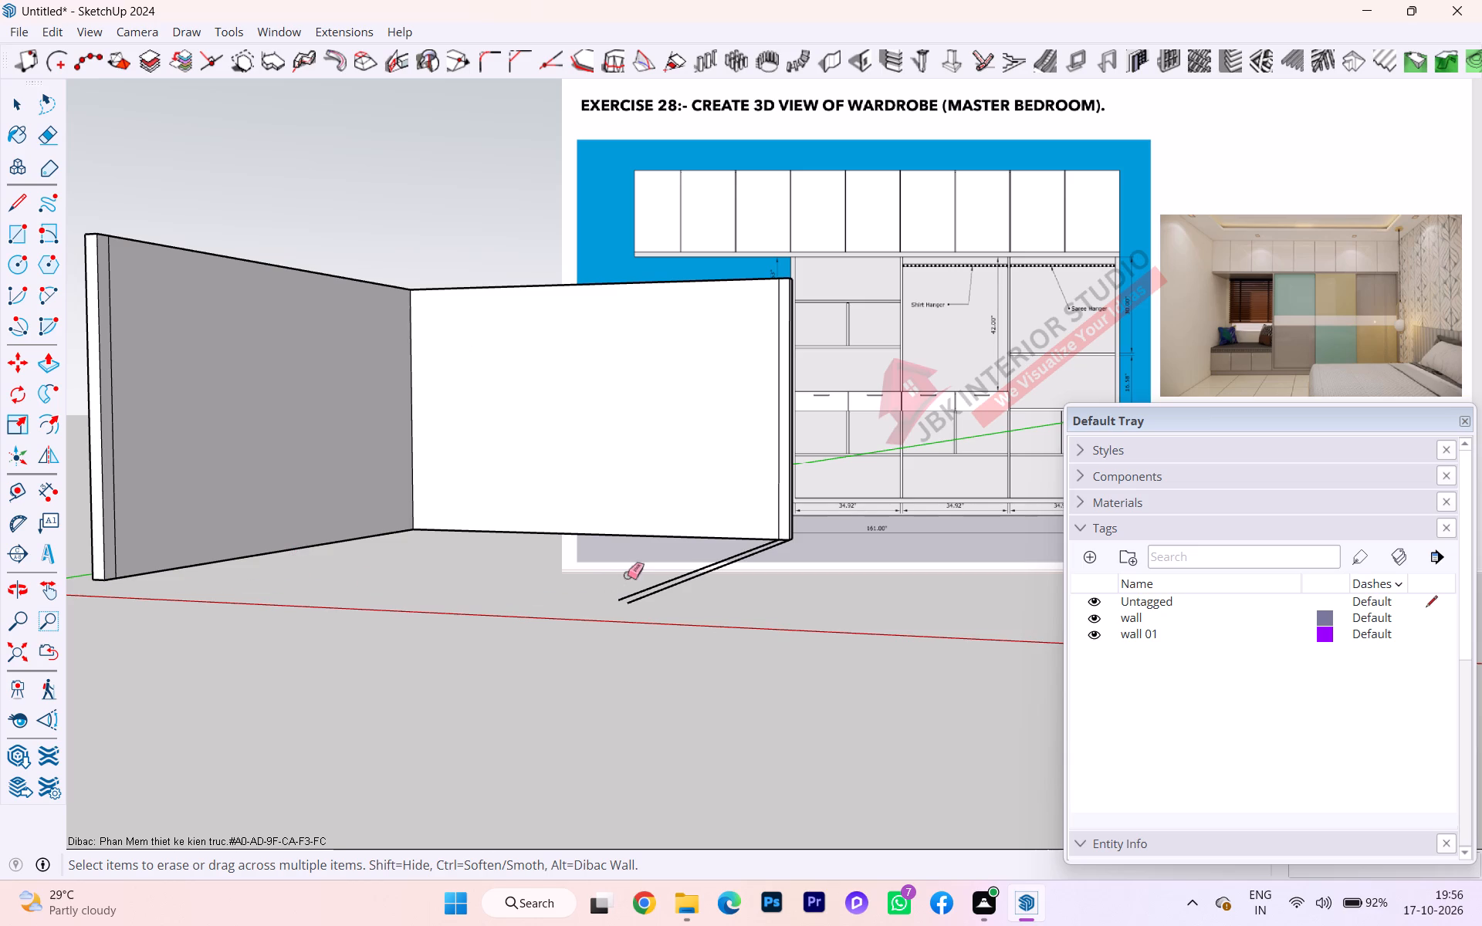
left_click_drag(627, 575, 663, 595)
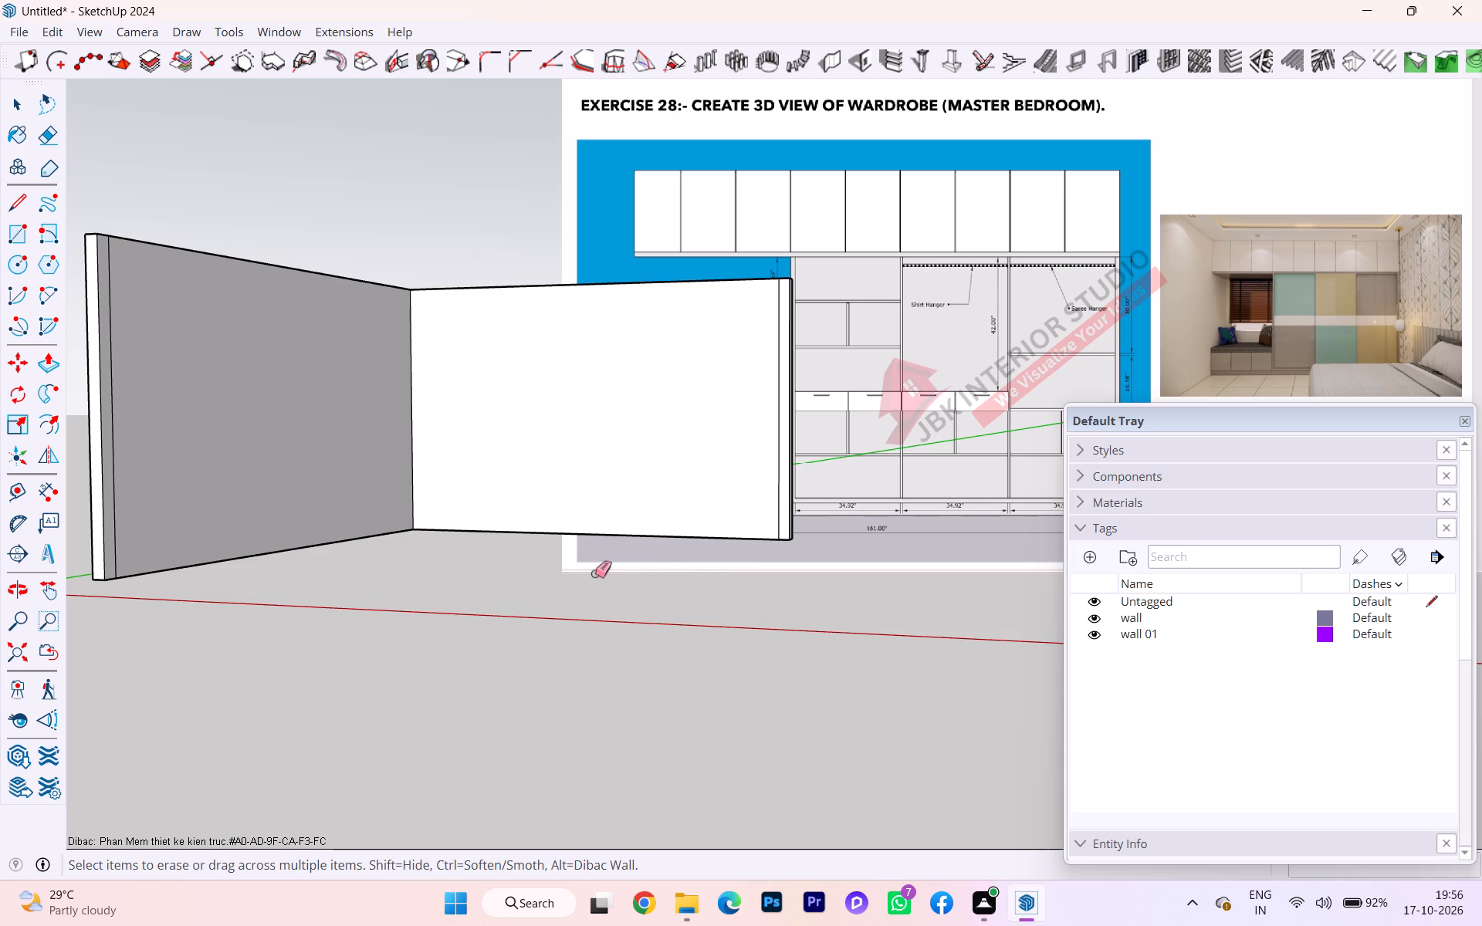
Undo the erasing of the flat L-shaped strip's edges along the open sides of the room.
key("ctrl+z")
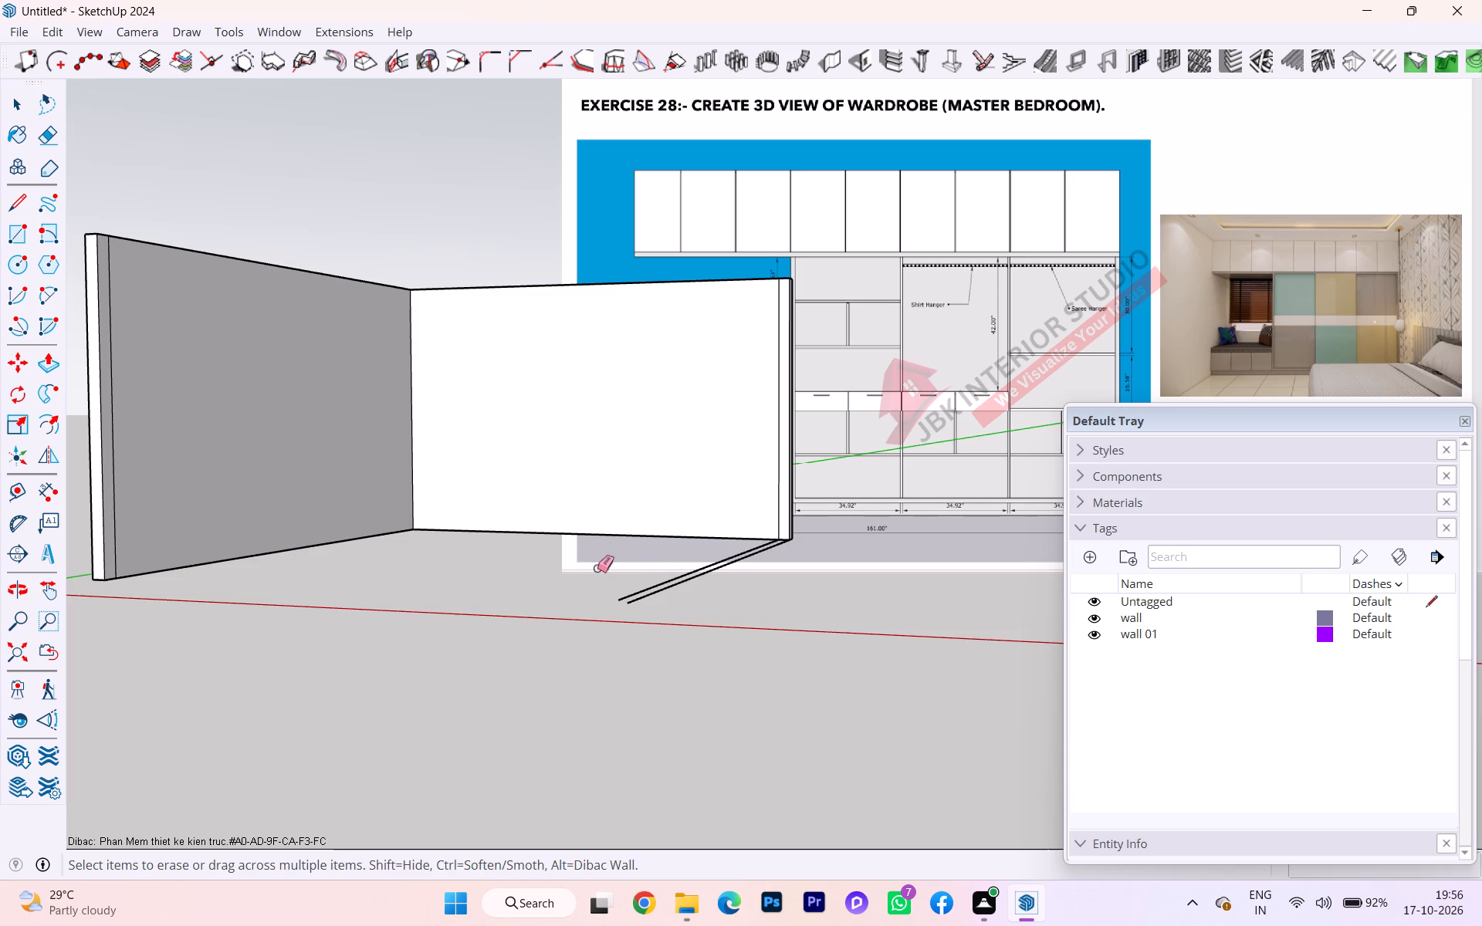
key("ctrl+z")
scroll(640, 583, "down", 2)
middle_click_drag(679, 649, 718, 871)
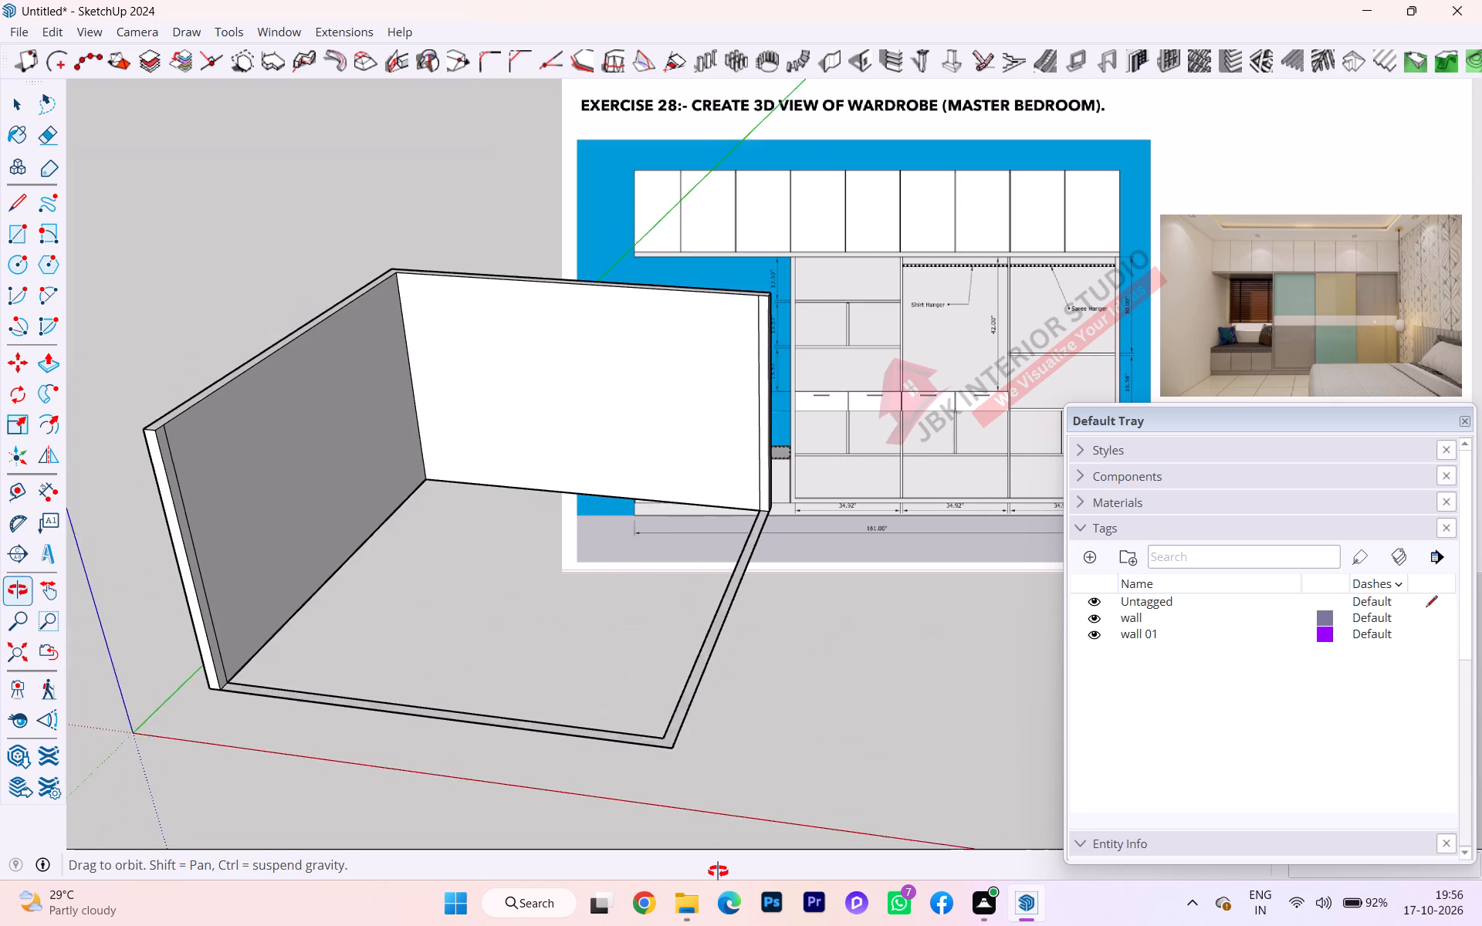
middle_click_drag(718, 871, 718, 872)
key("space")
scroll(657, 750, "up", 2)
scroll(657, 750, "down", 1)
scroll(657, 750, "up", 3)
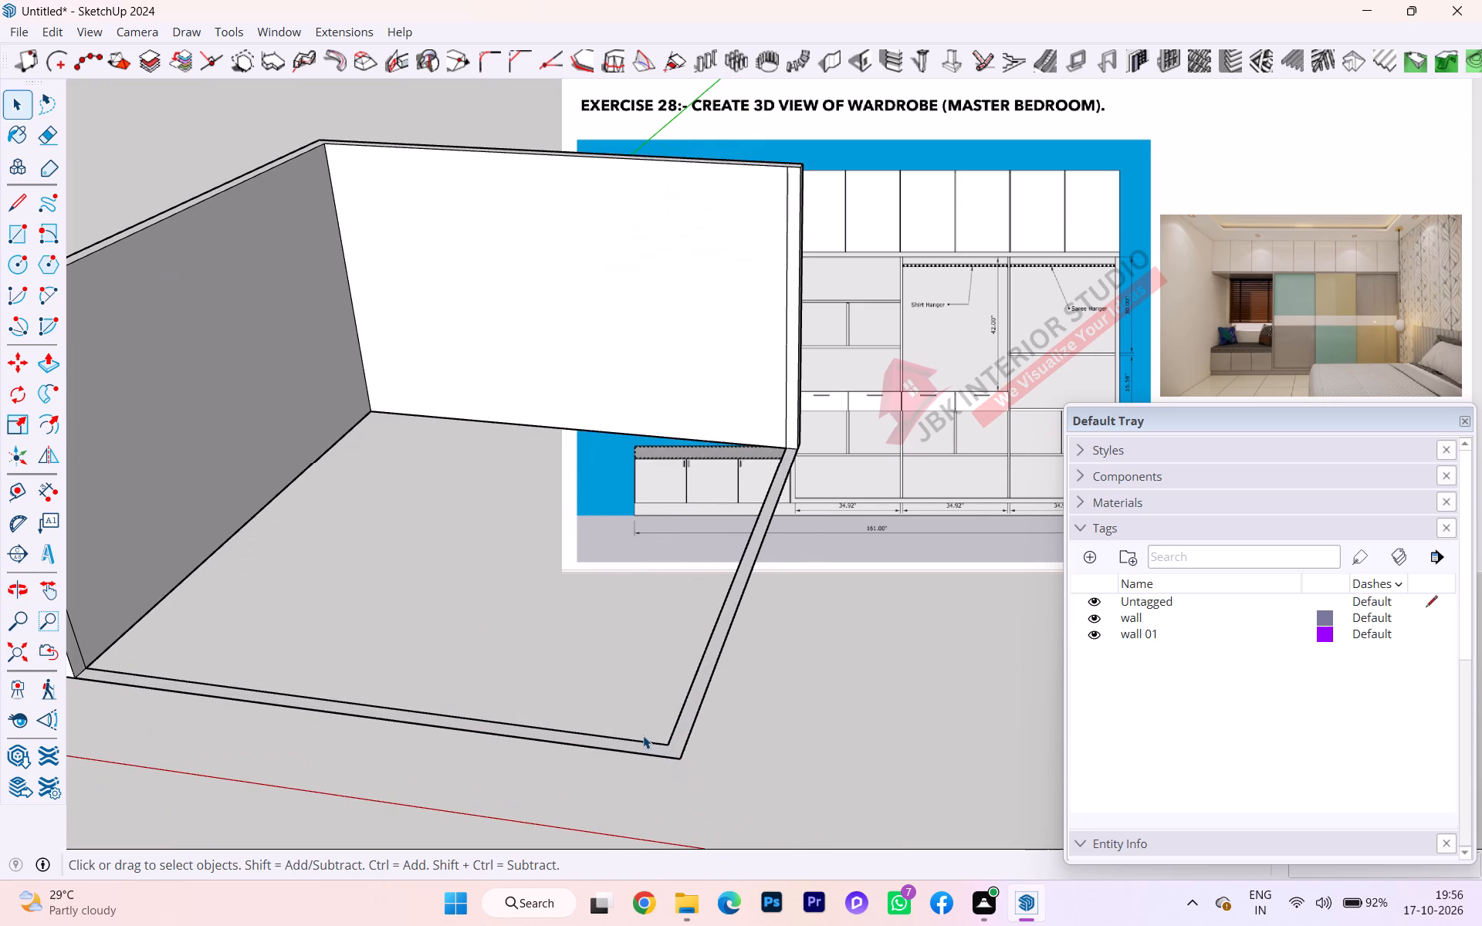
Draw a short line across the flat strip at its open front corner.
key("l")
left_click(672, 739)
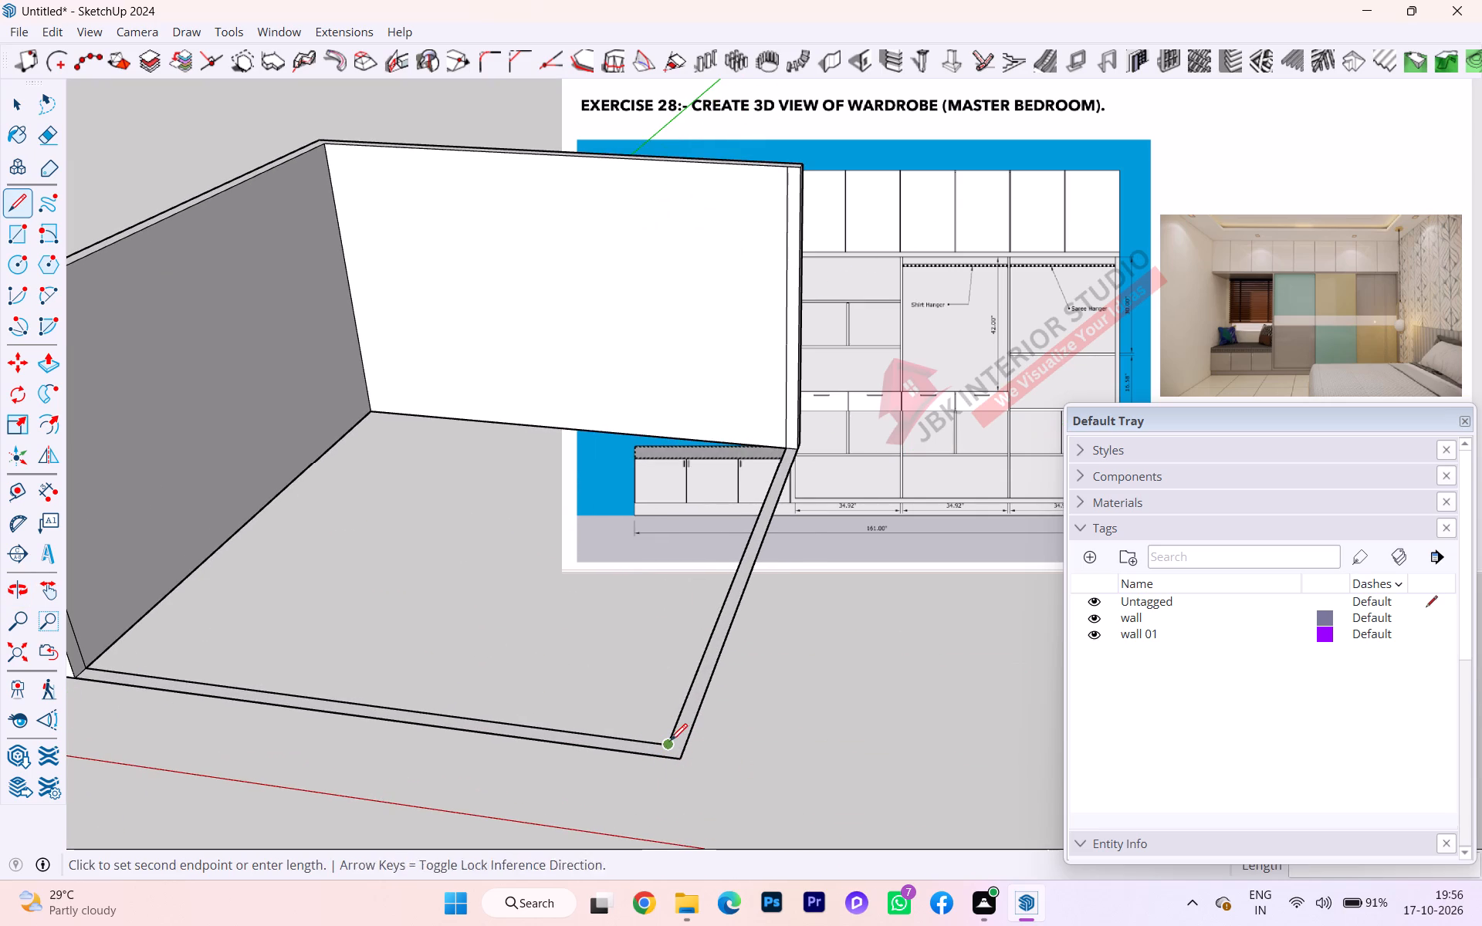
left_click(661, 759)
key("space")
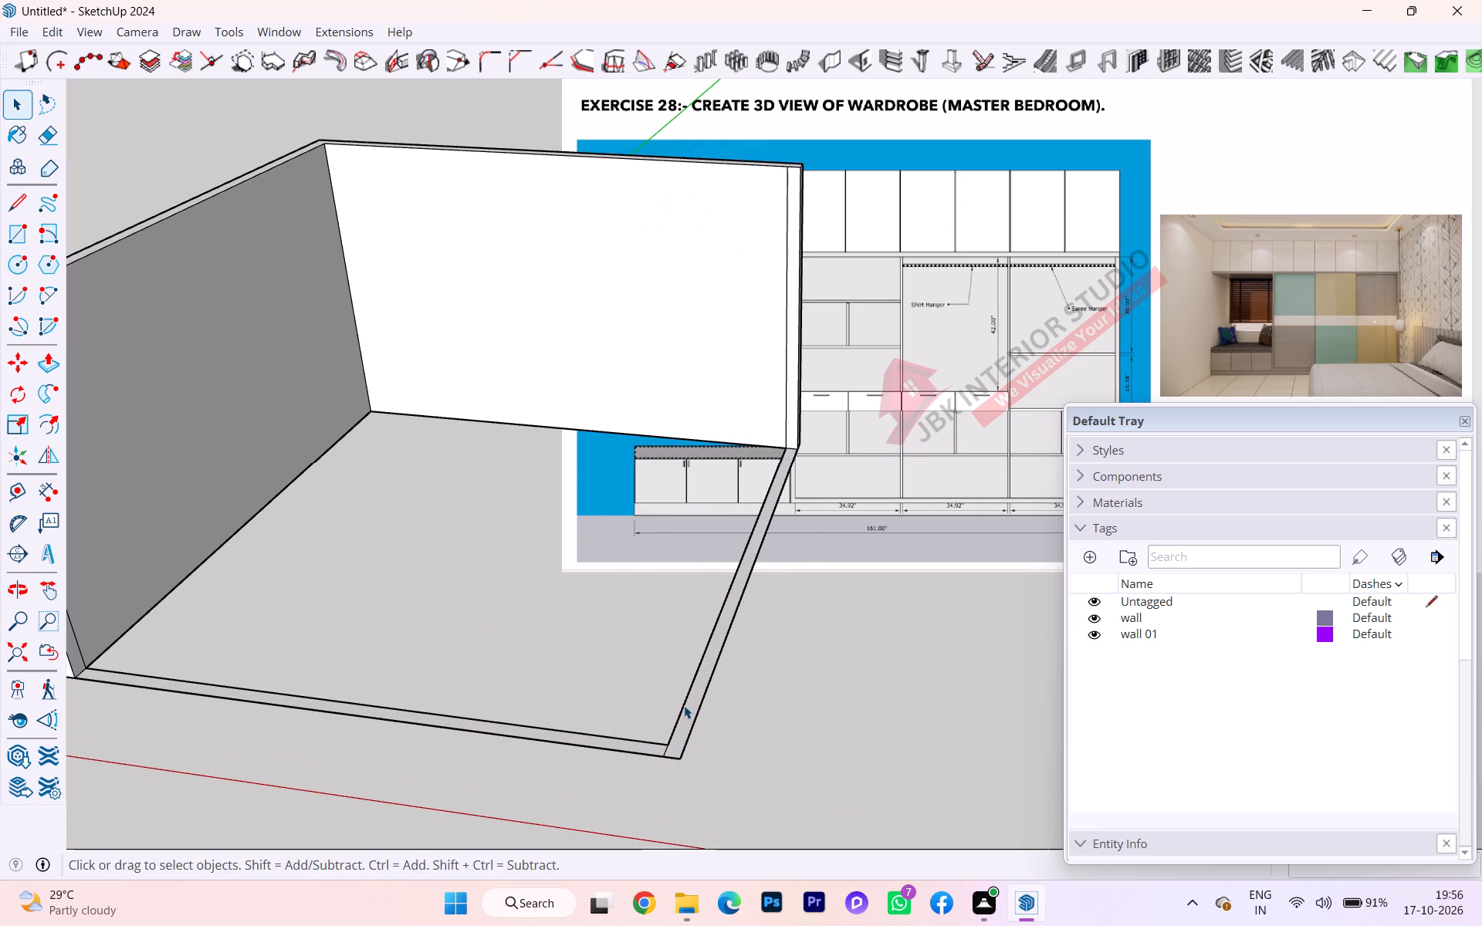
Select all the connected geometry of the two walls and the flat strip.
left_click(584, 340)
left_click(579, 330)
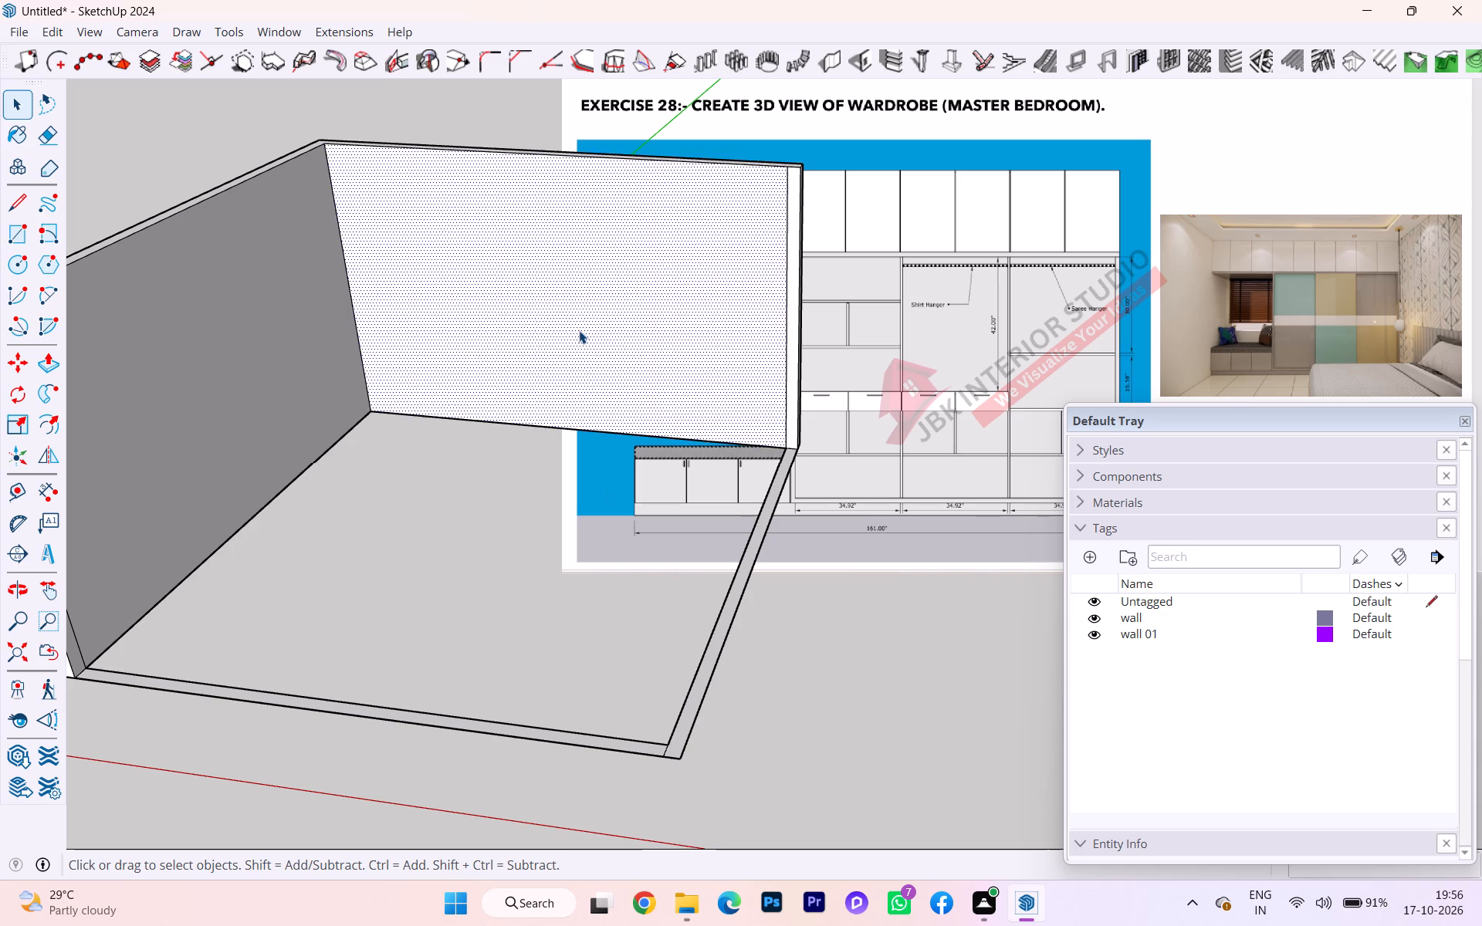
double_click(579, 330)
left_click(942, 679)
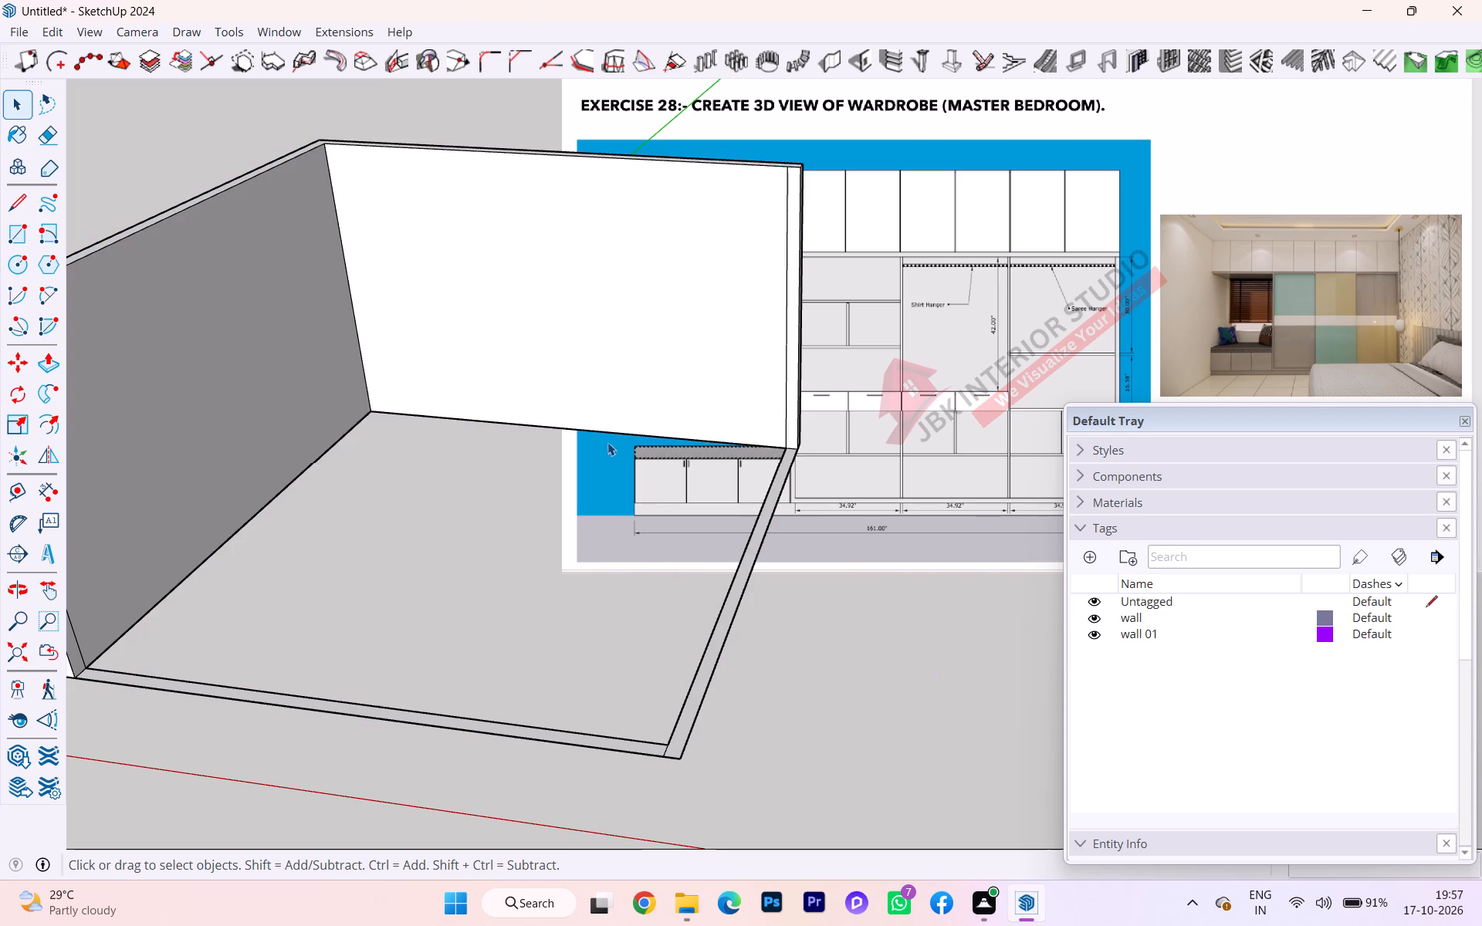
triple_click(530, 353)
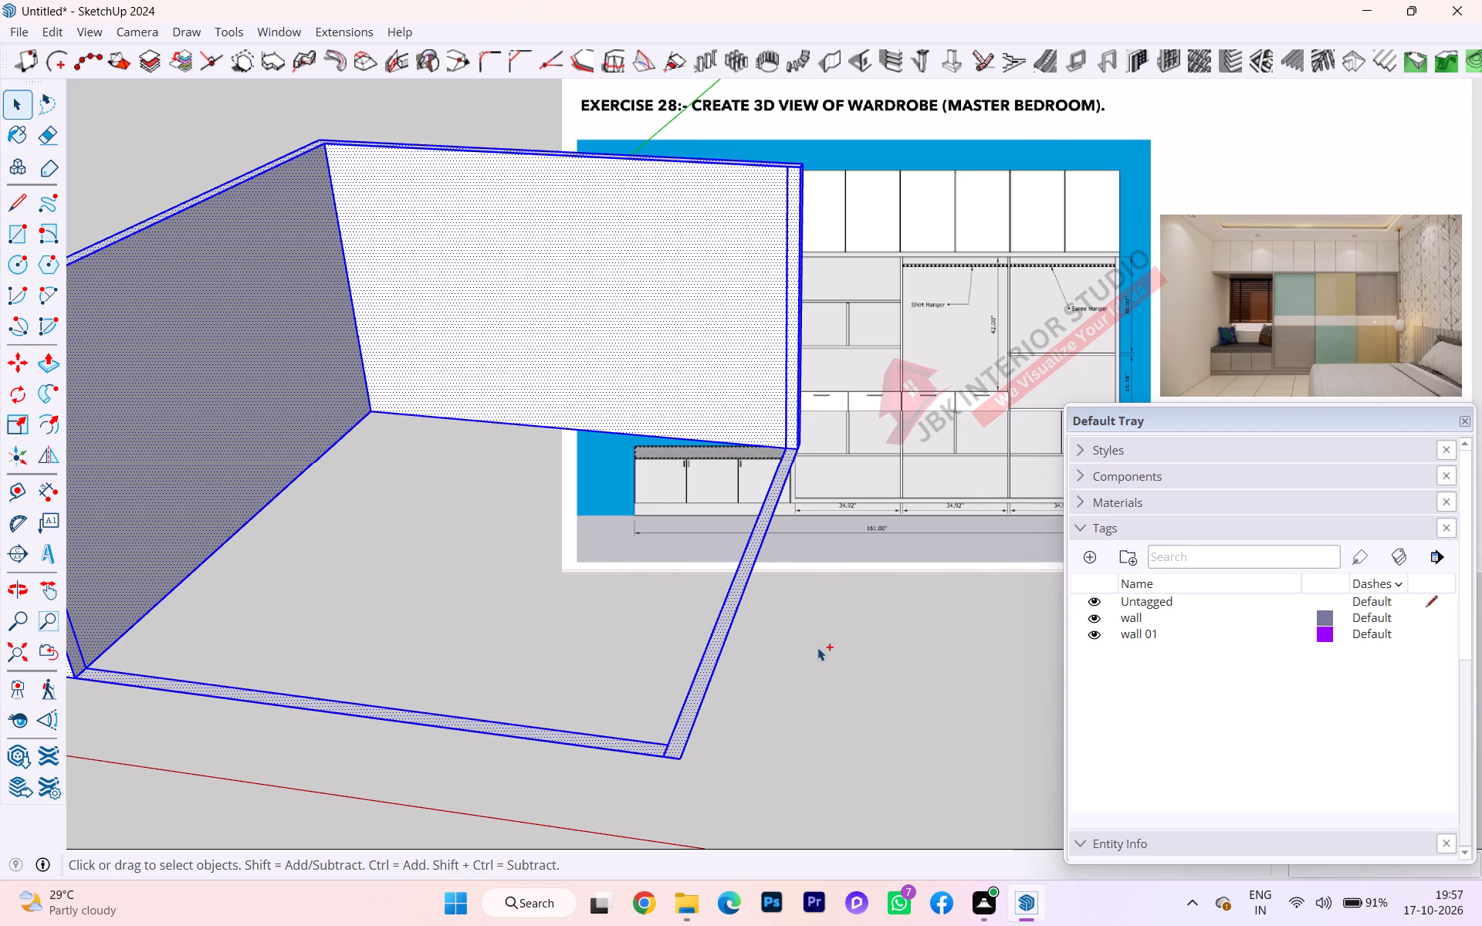
Undo the line across the strip's corner and the Push/Pull of the walls, and clear the selection.
key("ctrl+z")
key("ctrl+z")
middle_click_drag(774, 536, 460, 691)
left_click(671, 735)
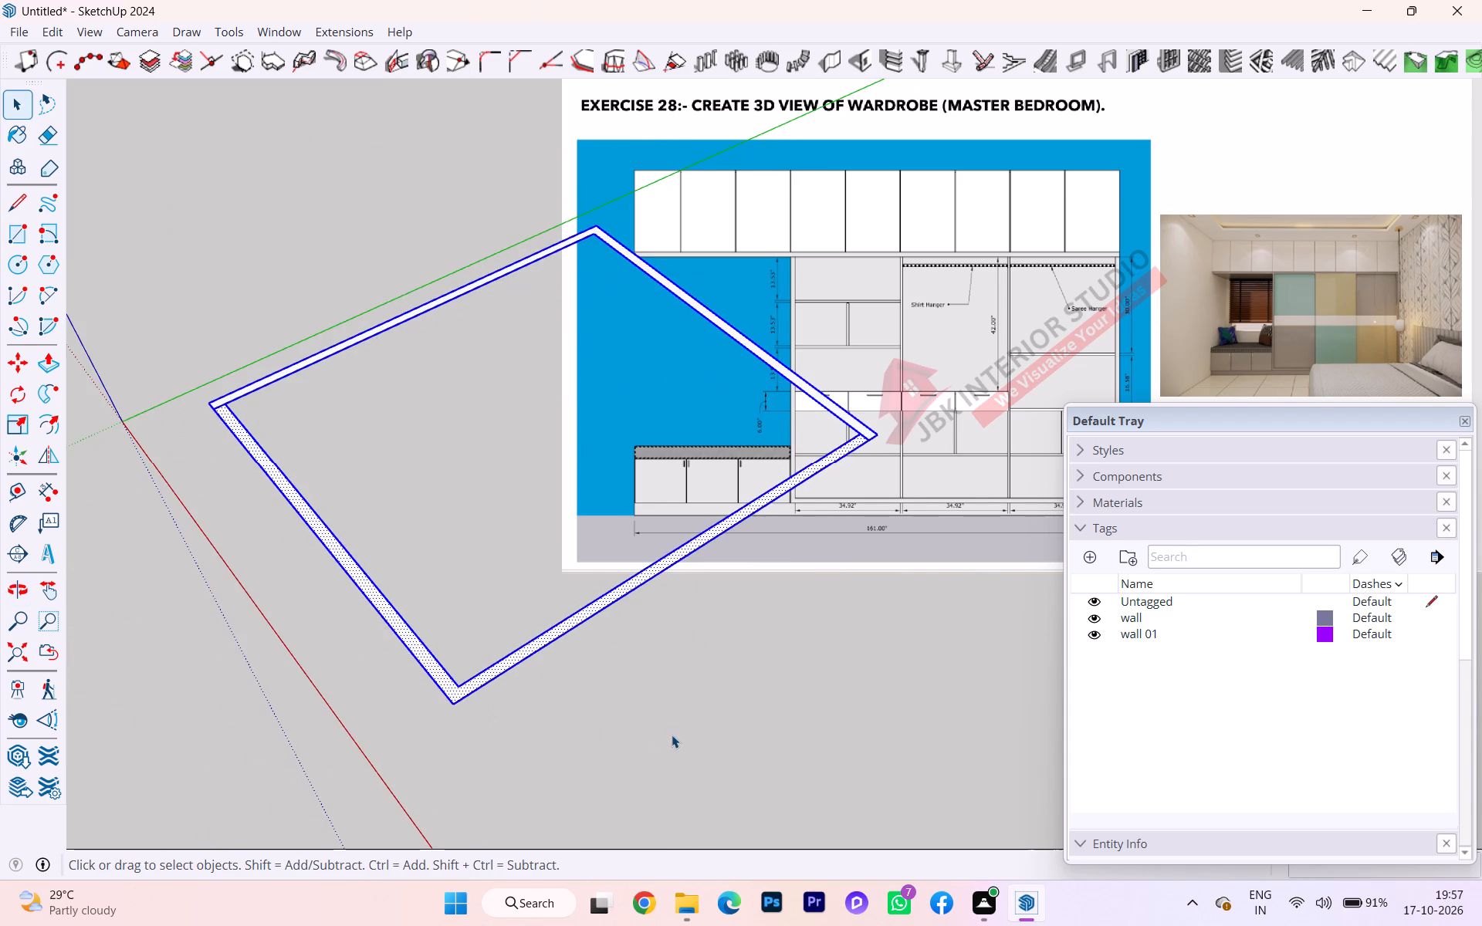
Make a group from the rear L-shaped border strip face and its edges.
scroll(849, 414, "up", 15)
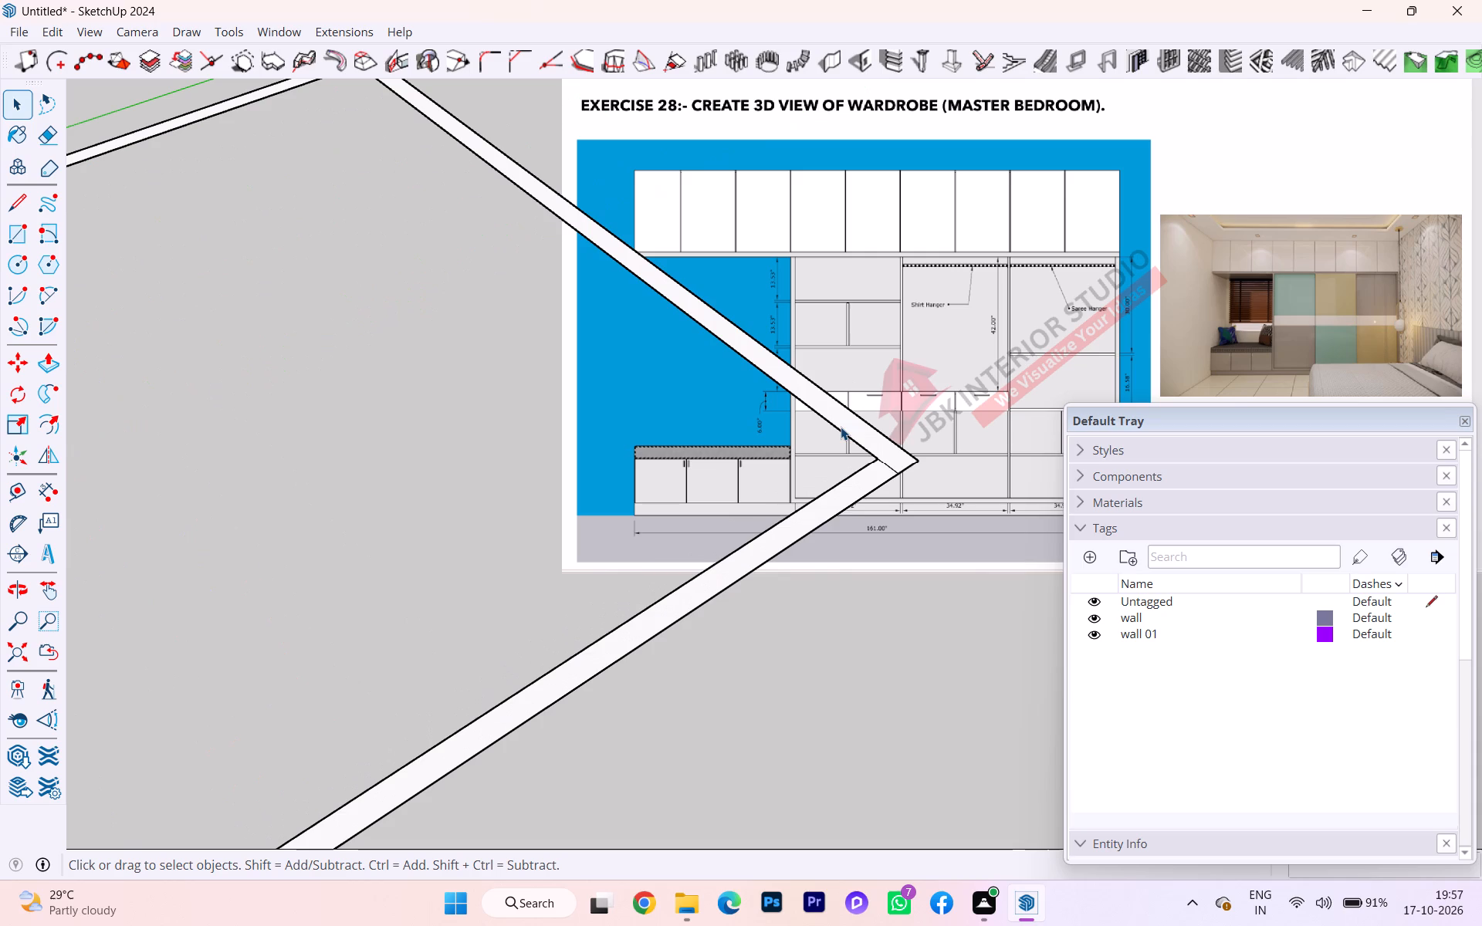
double_click(842, 422)
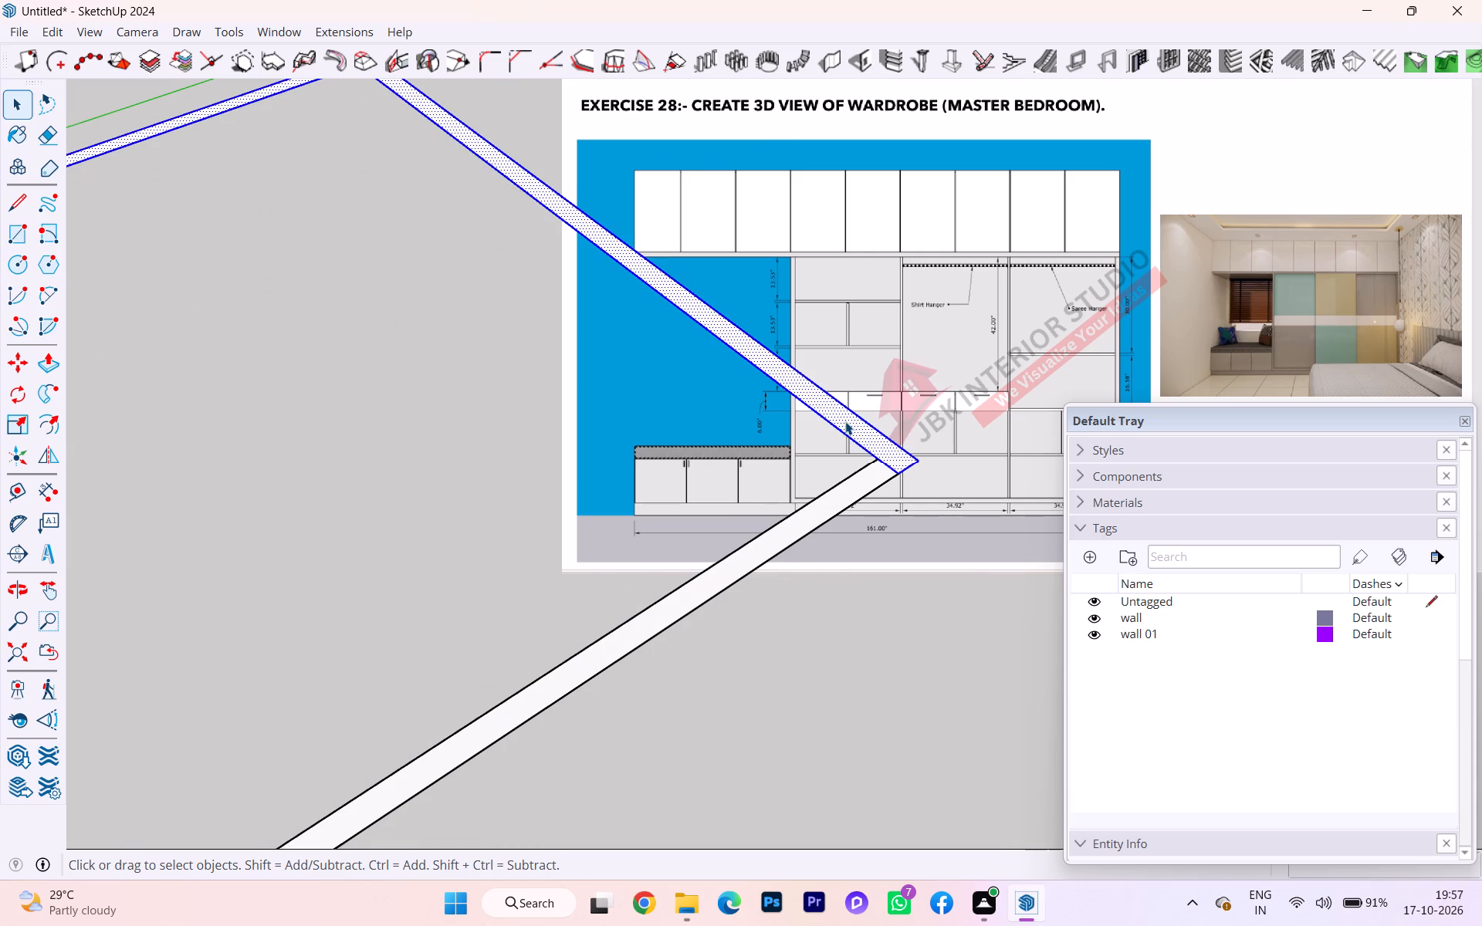
scroll(845, 421, "down", 6)
scroll(845, 421, "up", 3)
right_click(845, 421)
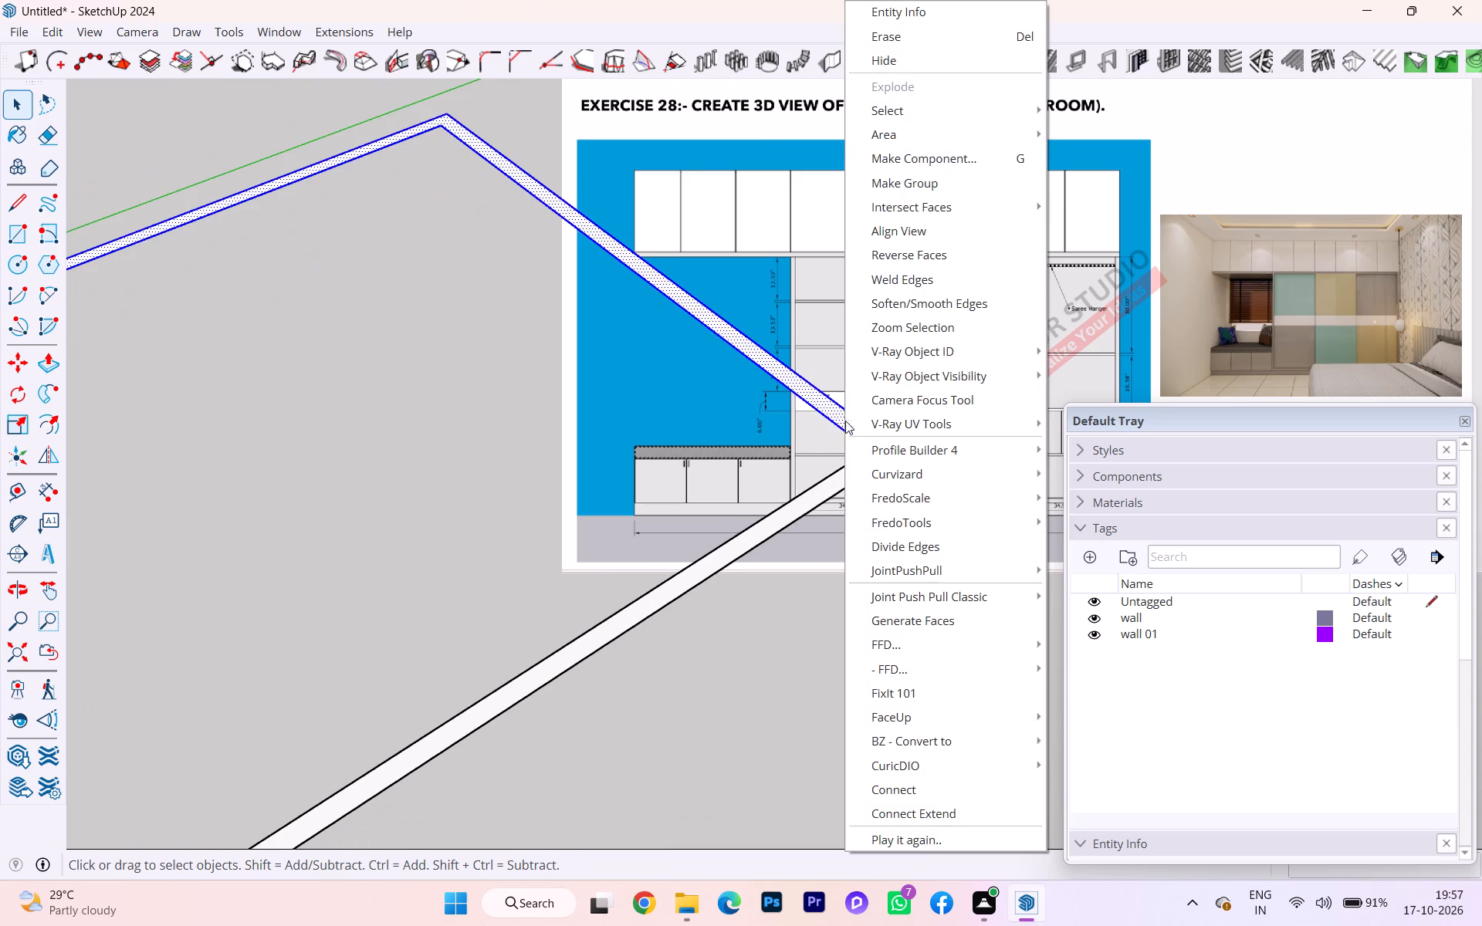
left_click(932, 193)
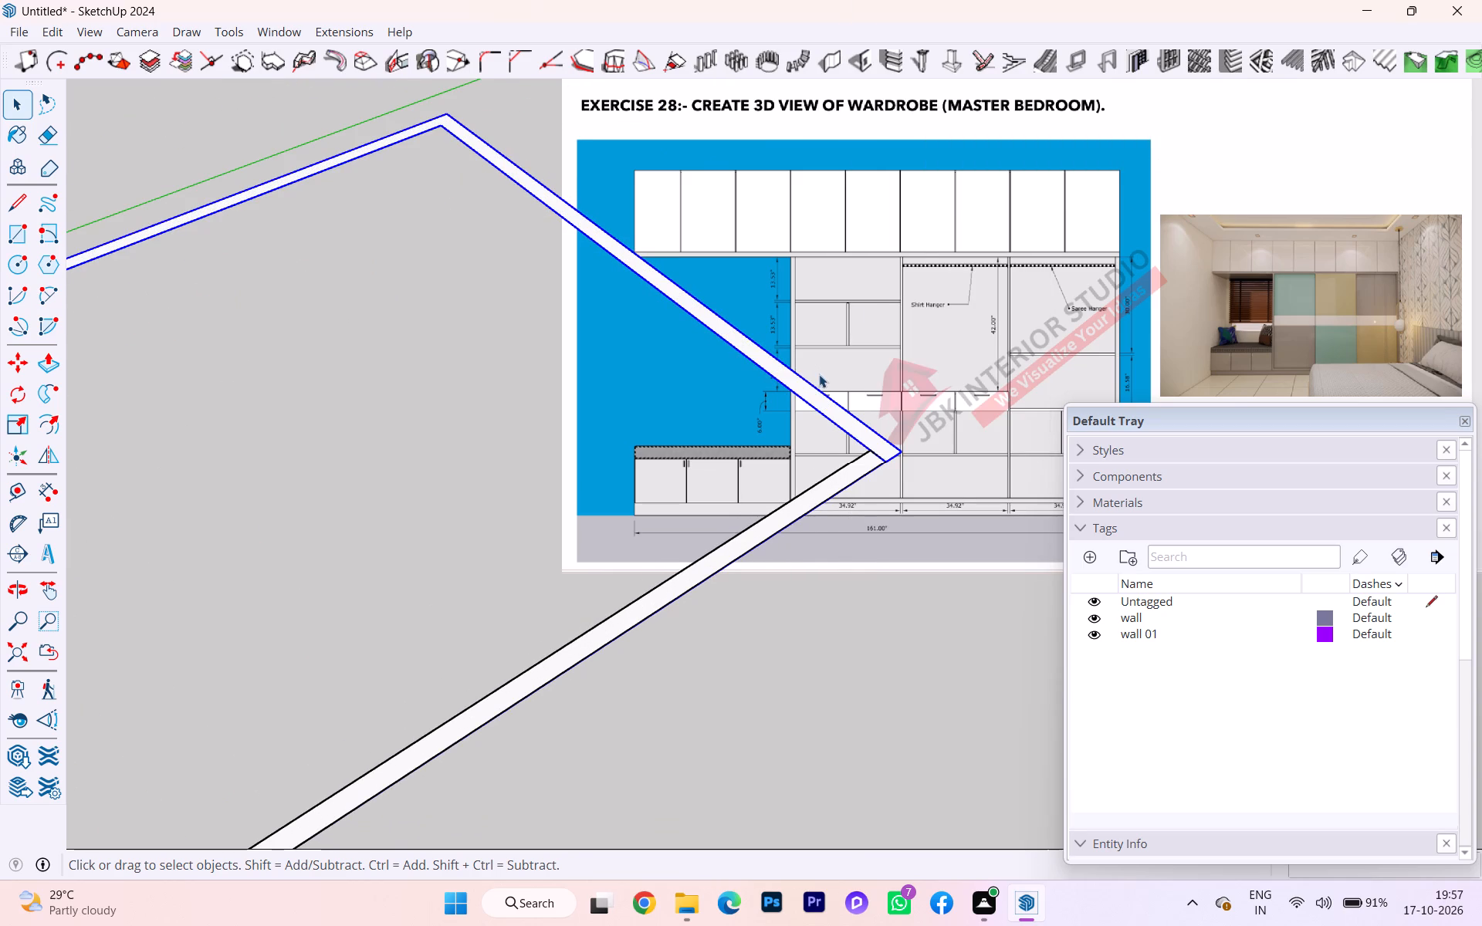
Inside the rear strip group, Push/Pull the L-shaped face up 12' to form the two walls, and close the group.
scroll(817, 389, "up", 4)
left_click(811, 407)
double_click(811, 407)
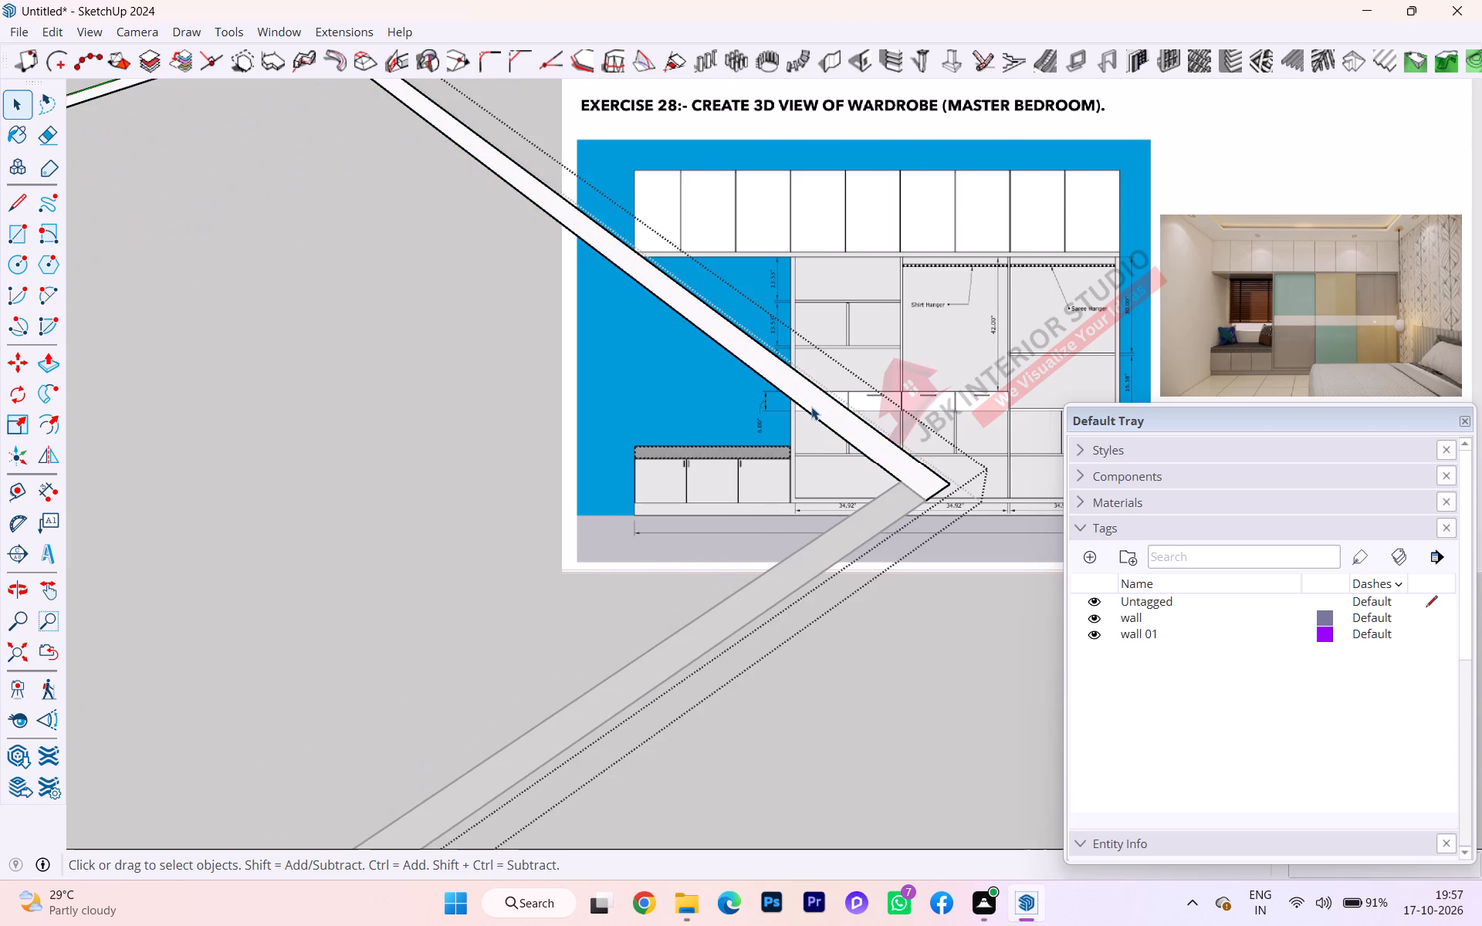
left_click(811, 407)
key("p")
left_click(811, 407)
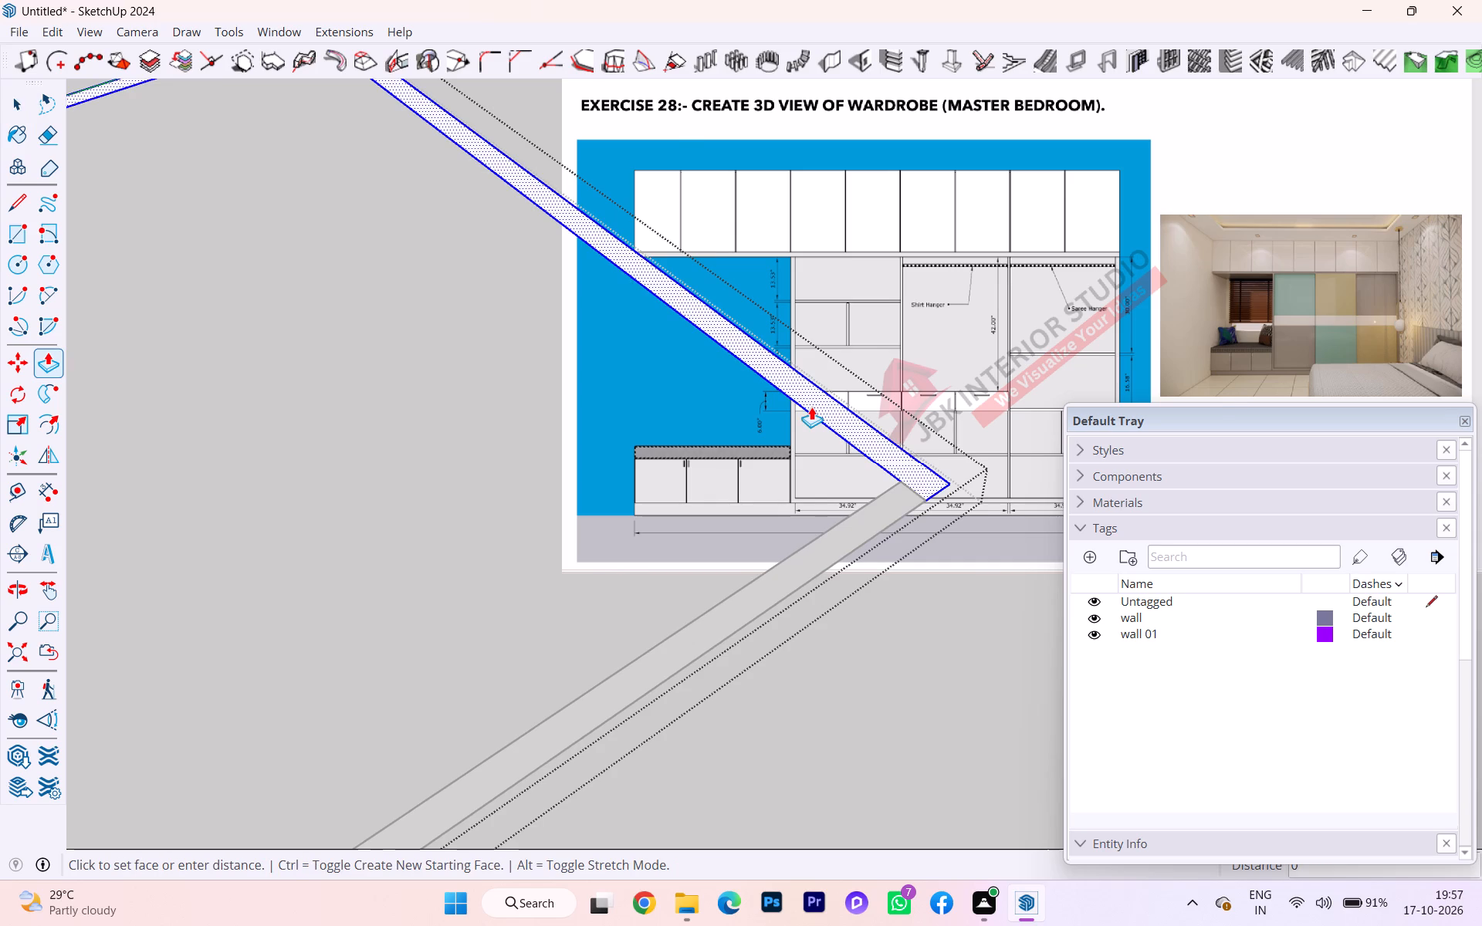
scroll(784, 237, "down", 8)
scroll(792, 254, "up", 2)
scroll(792, 254, "down", 6)
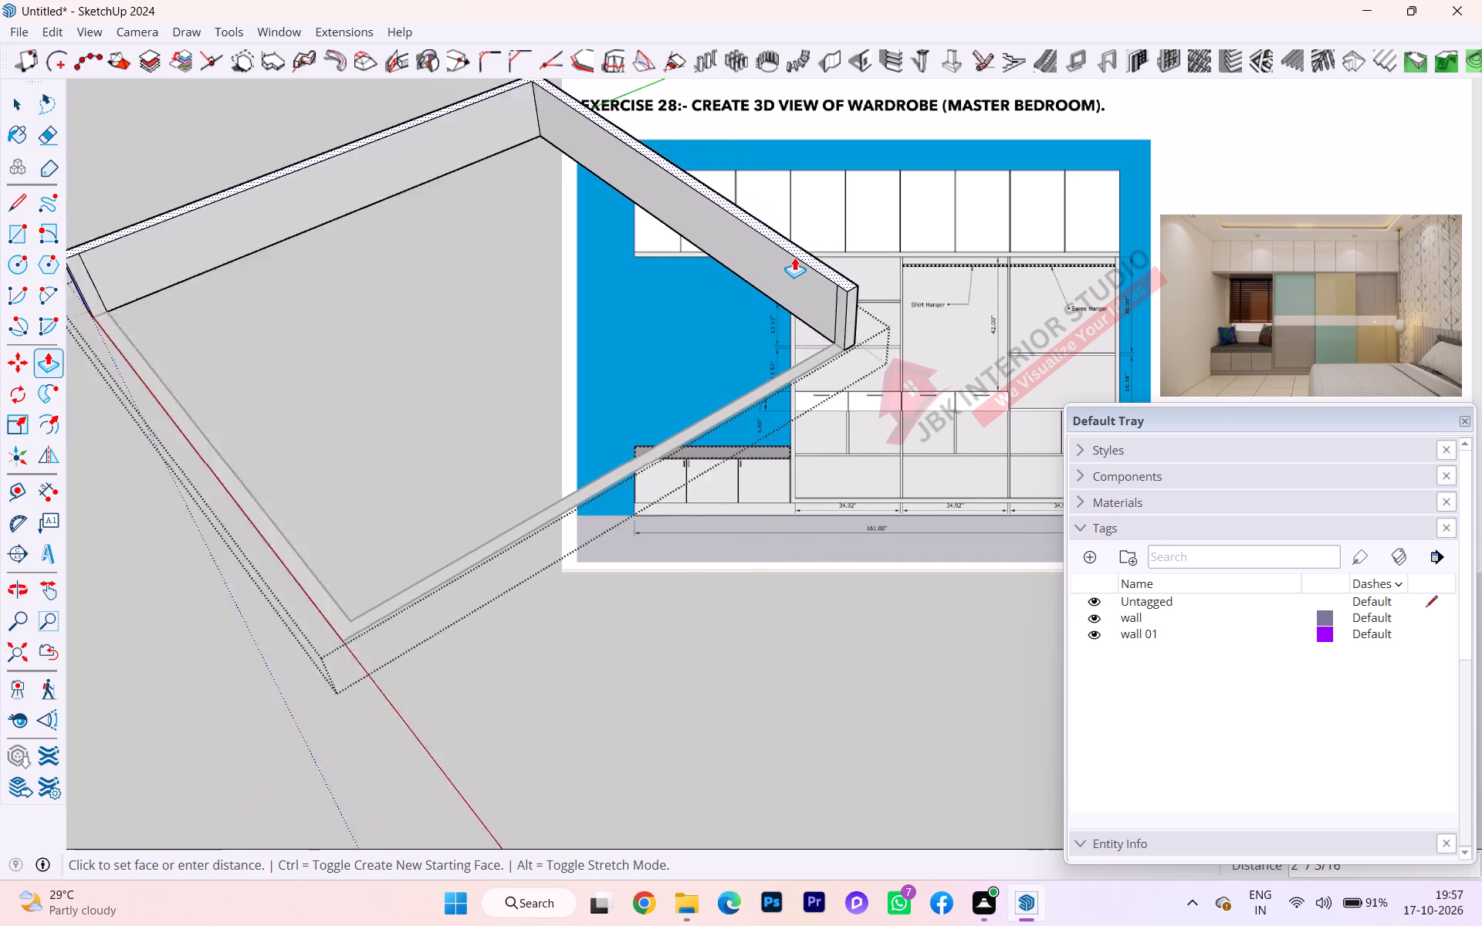
scroll(794, 257, "up", 3)
scroll(794, 257, "down", 3)
scroll(773, 147, "up", 1)
scroll(765, 150, "down", 2)
scroll(749, 161, "up", 1)
scroll(748, 164, "down", 7)
scroll(699, 231, "down", 1)
middle_click_drag(699, 232, 690, 272)
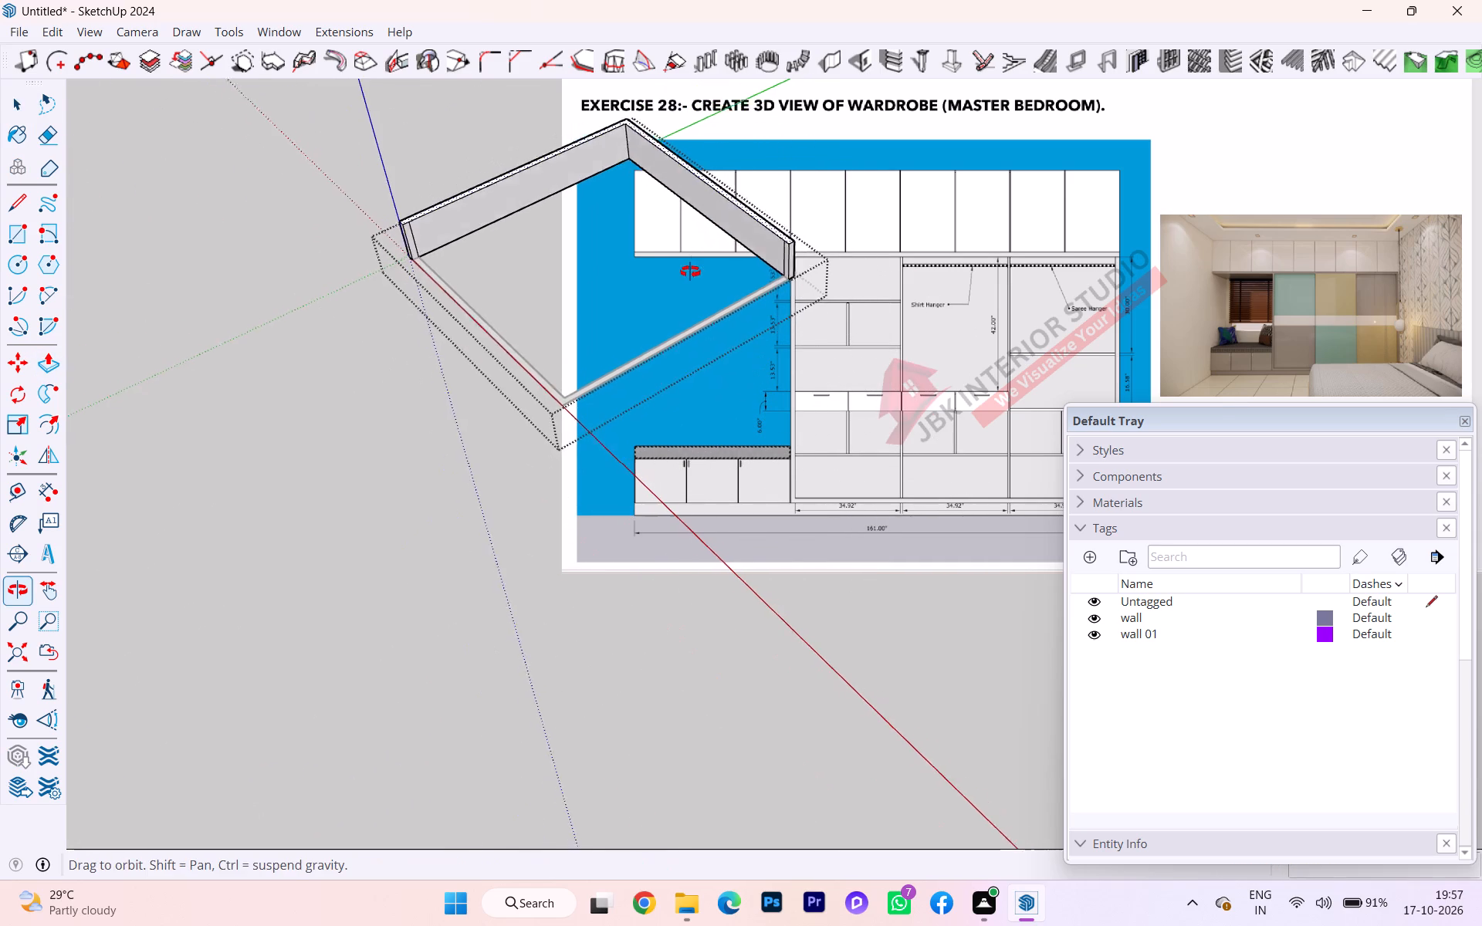
middle_click_drag(690, 272, 691, 273)
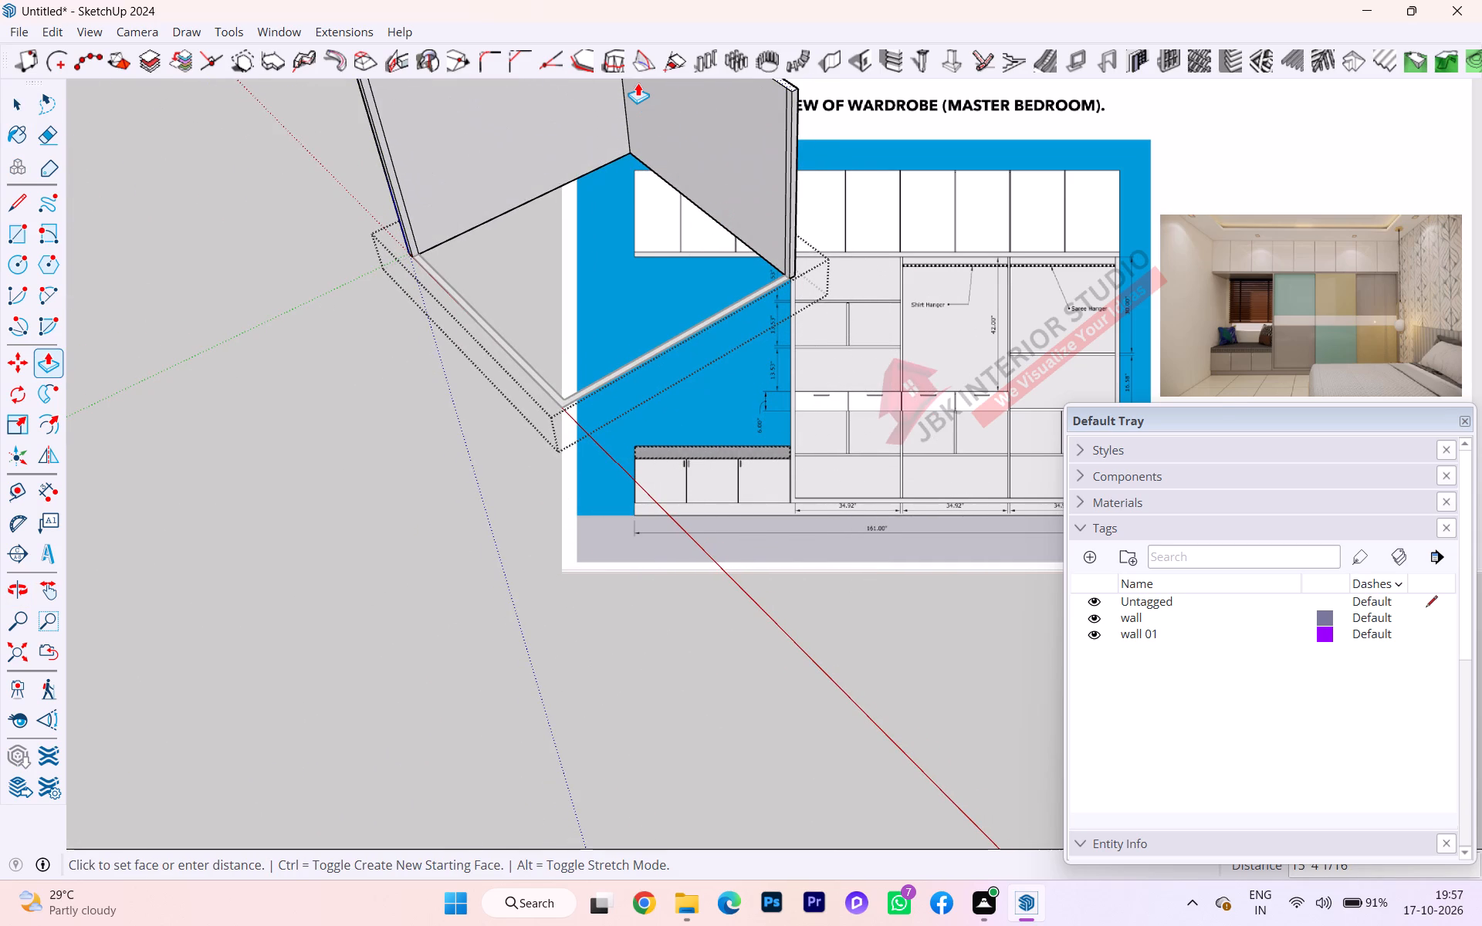
type("11")
key("BackSpace")
key("BackSpace")
type("12'")
key("Return")
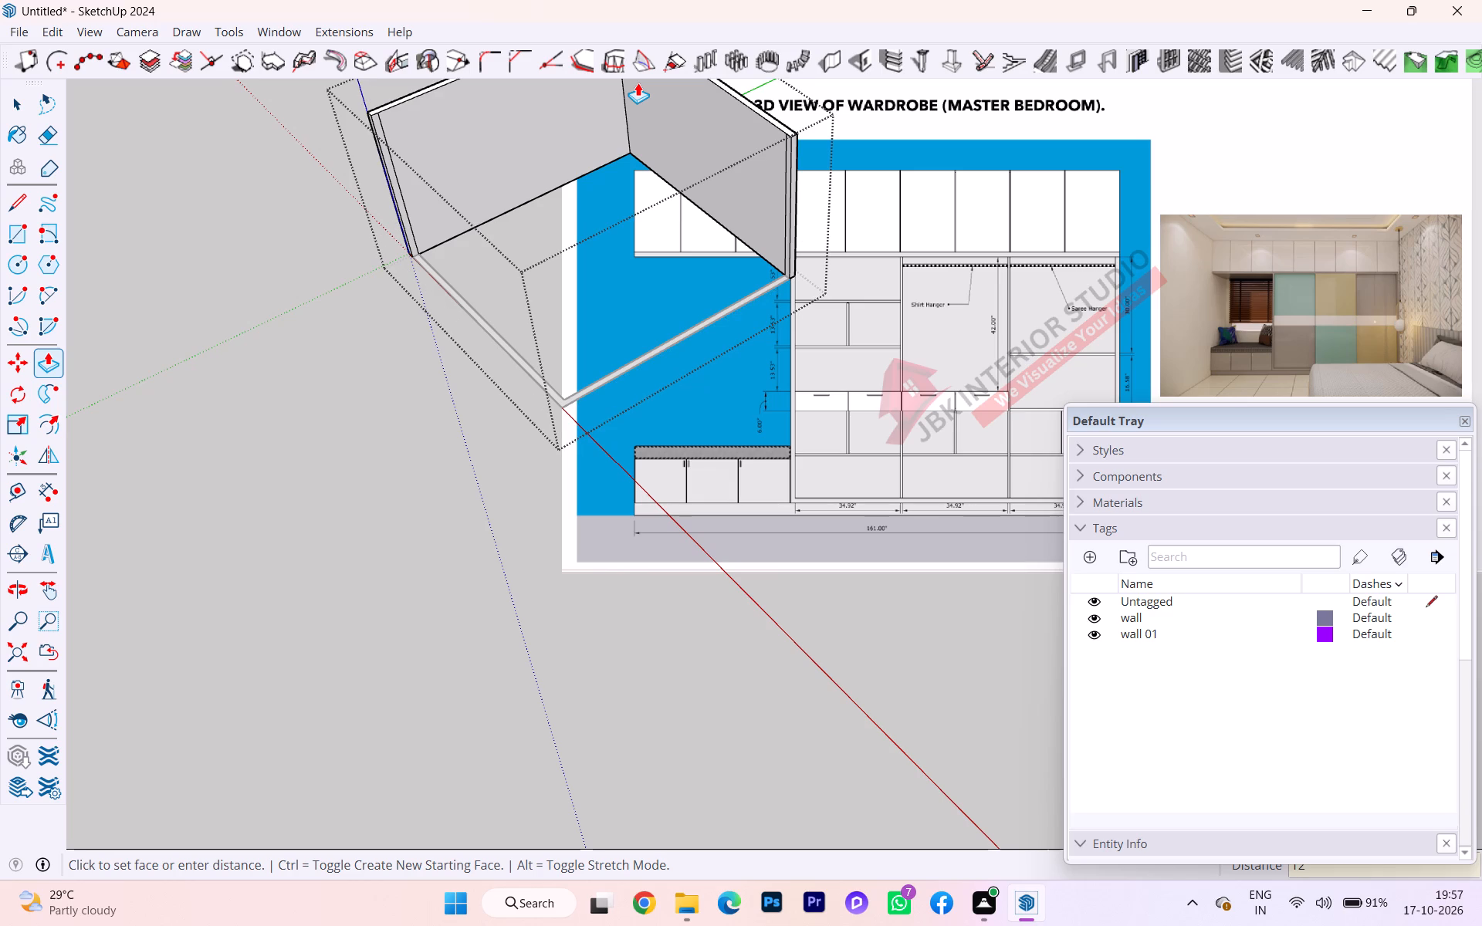
scroll(536, 340, "down", 2)
scroll(303, 553, "down", 2)
scroll(303, 556, "up", 1)
scroll(303, 556, "down", 3)
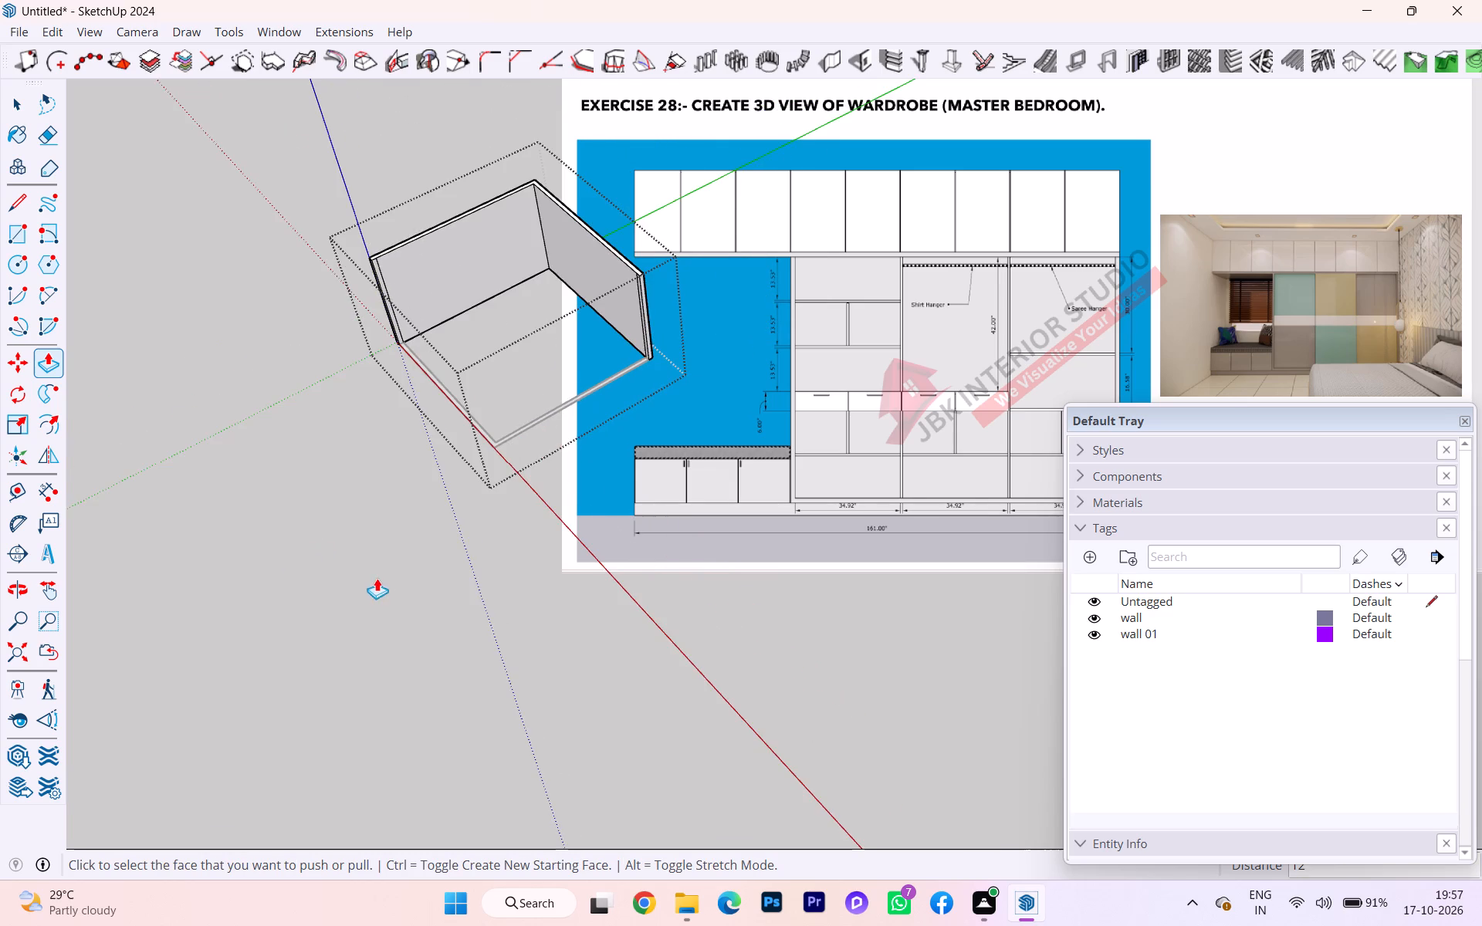
scroll(486, 578, "up", 4)
key("space")
left_click(492, 571)
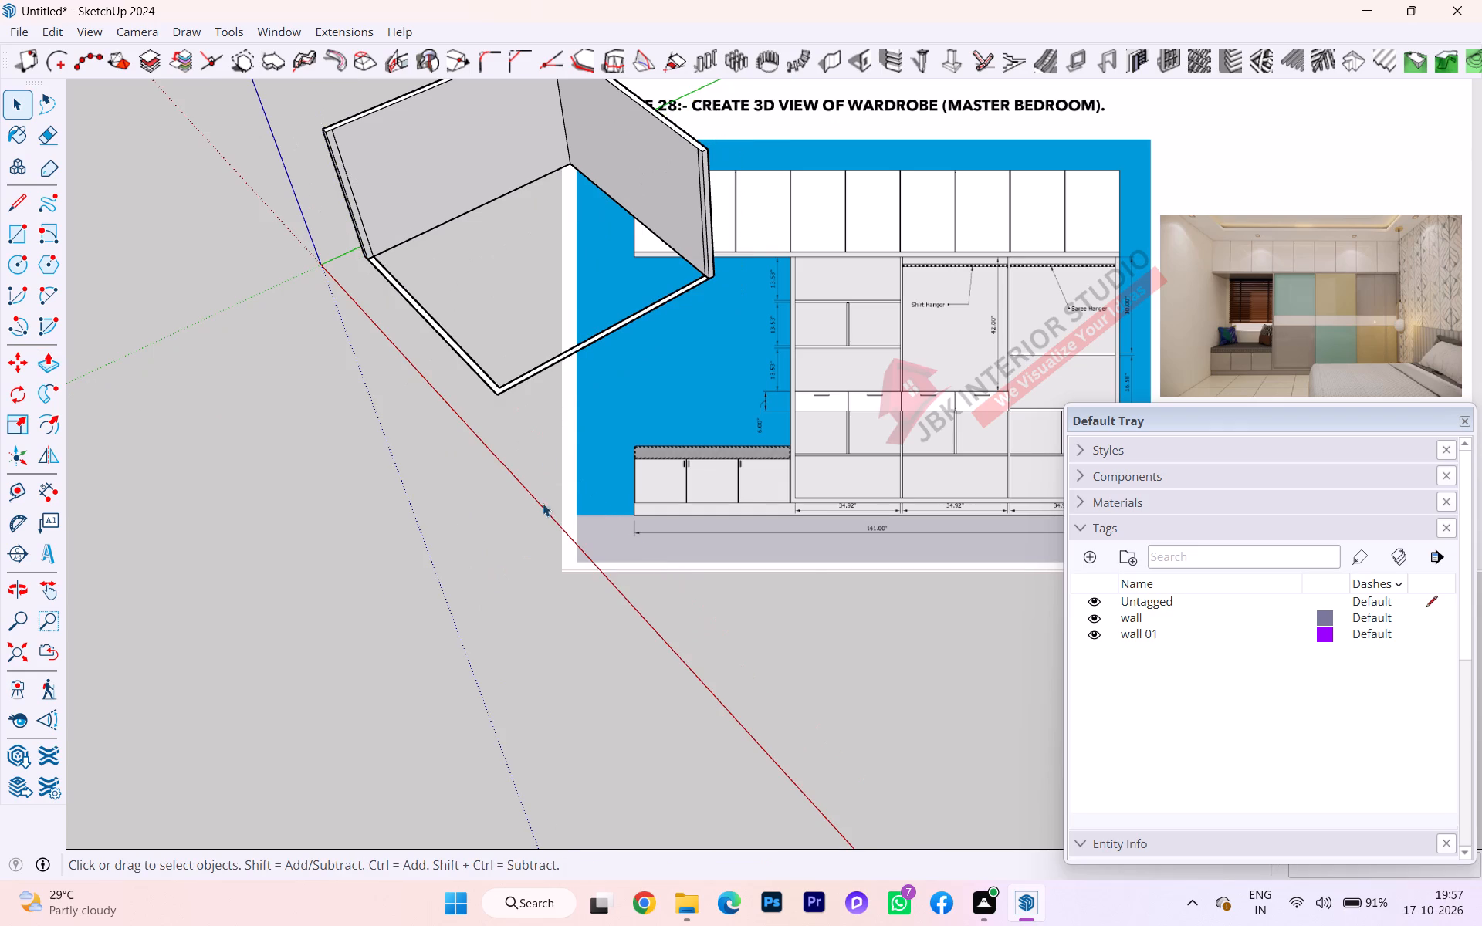
Assign the wall 01 tag to the grouped walls.
left_click(676, 181)
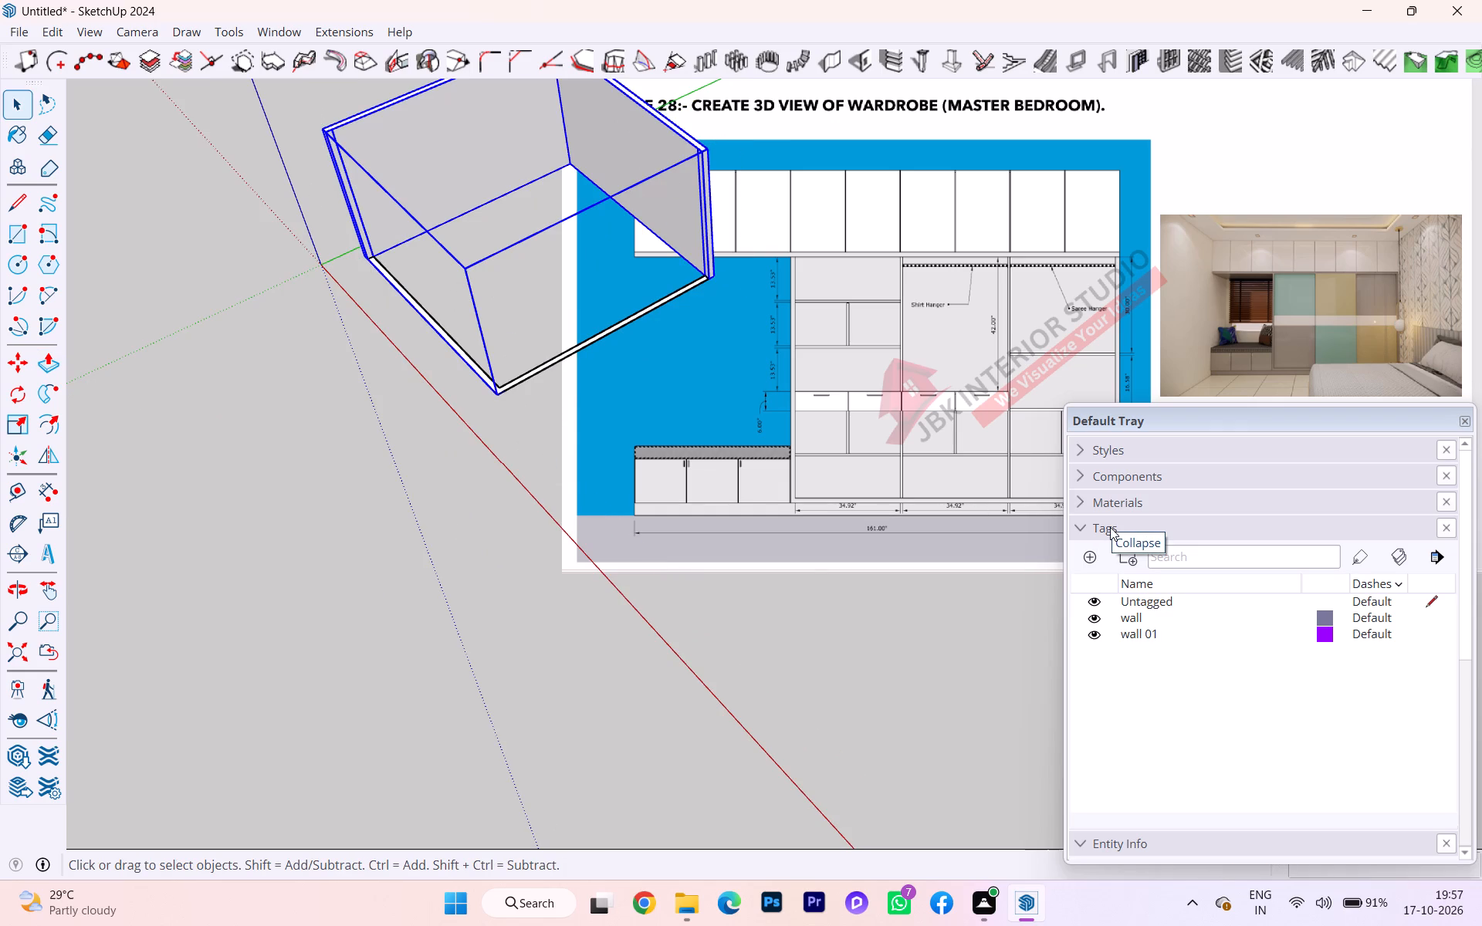
scroll(718, 508, "down", 6)
middle_click_drag(710, 228, 716, 216)
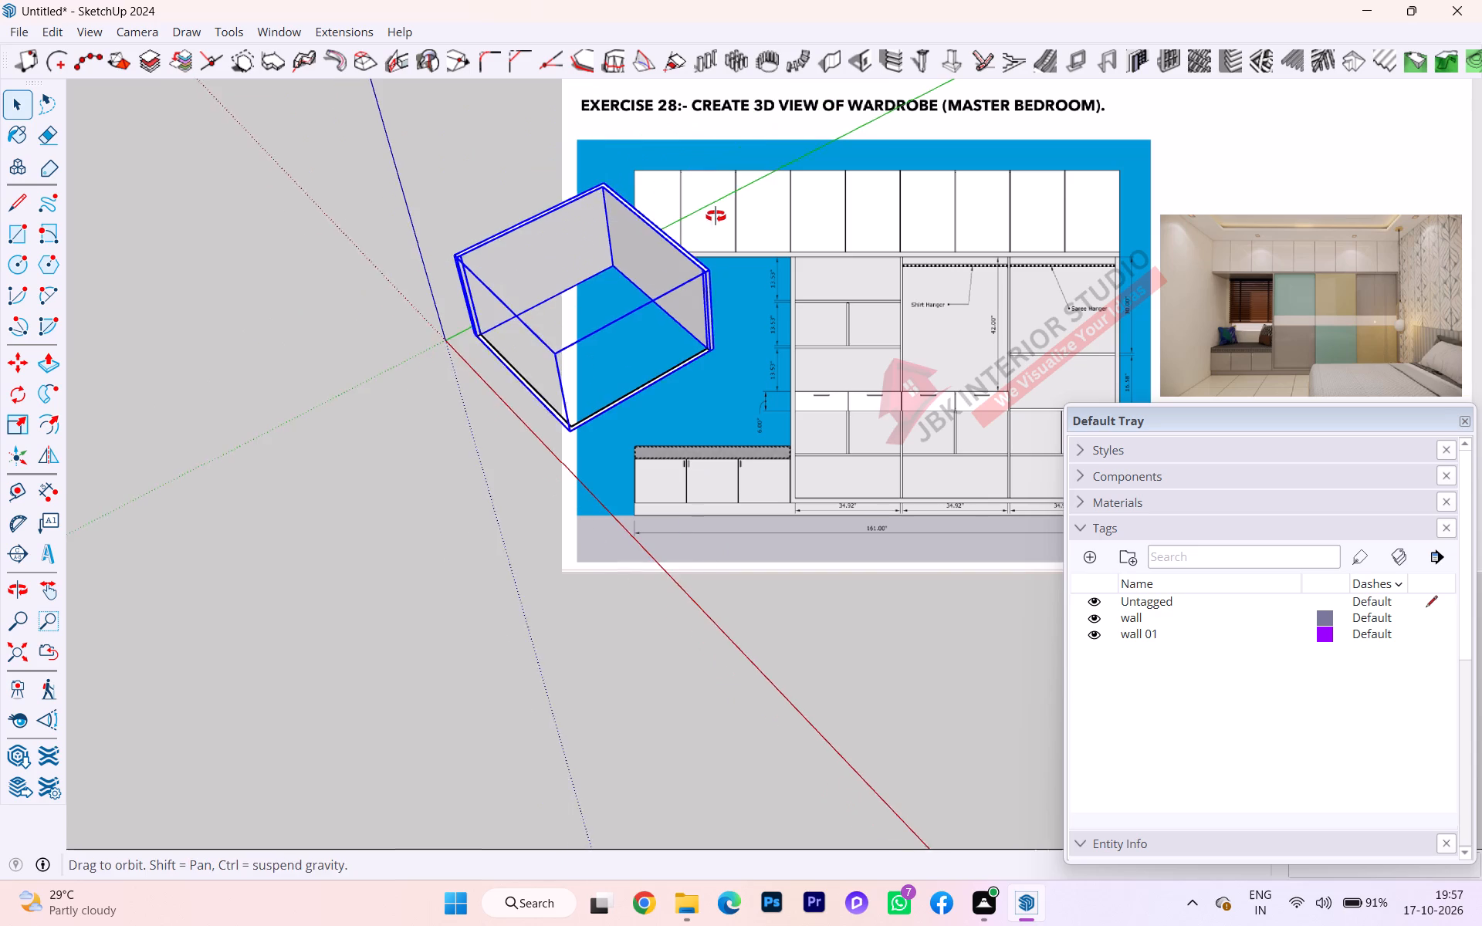
middle_click_drag(716, 216, 849, 60)
scroll(1051, 519, "up", 2)
scroll(1071, 587, "up", 5)
scroll(1157, 591, "up", 2)
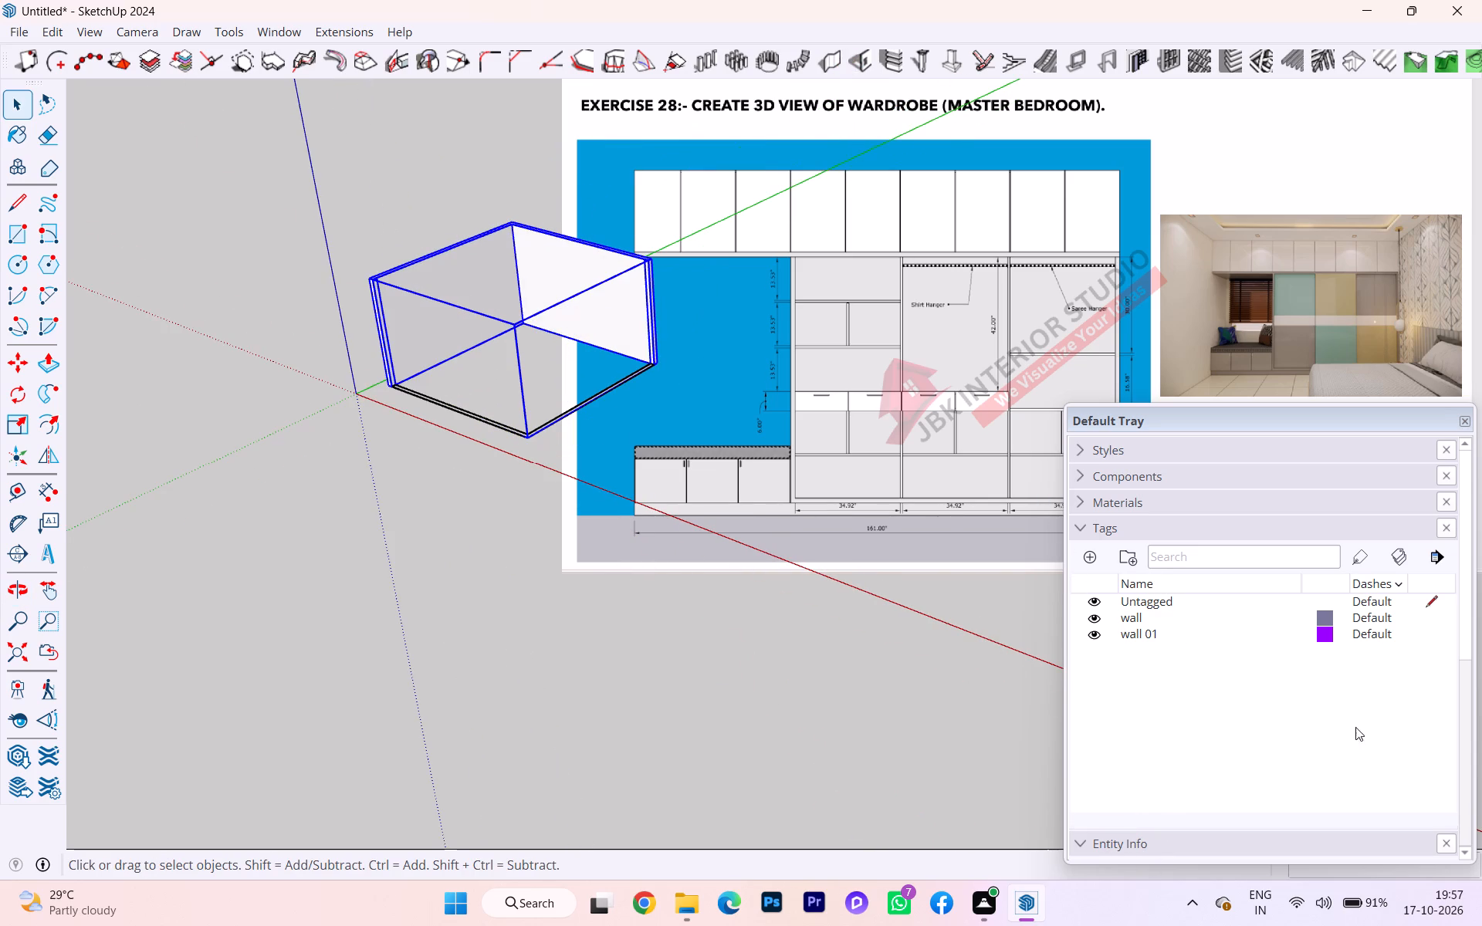
scroll(1146, 787, "down", 2)
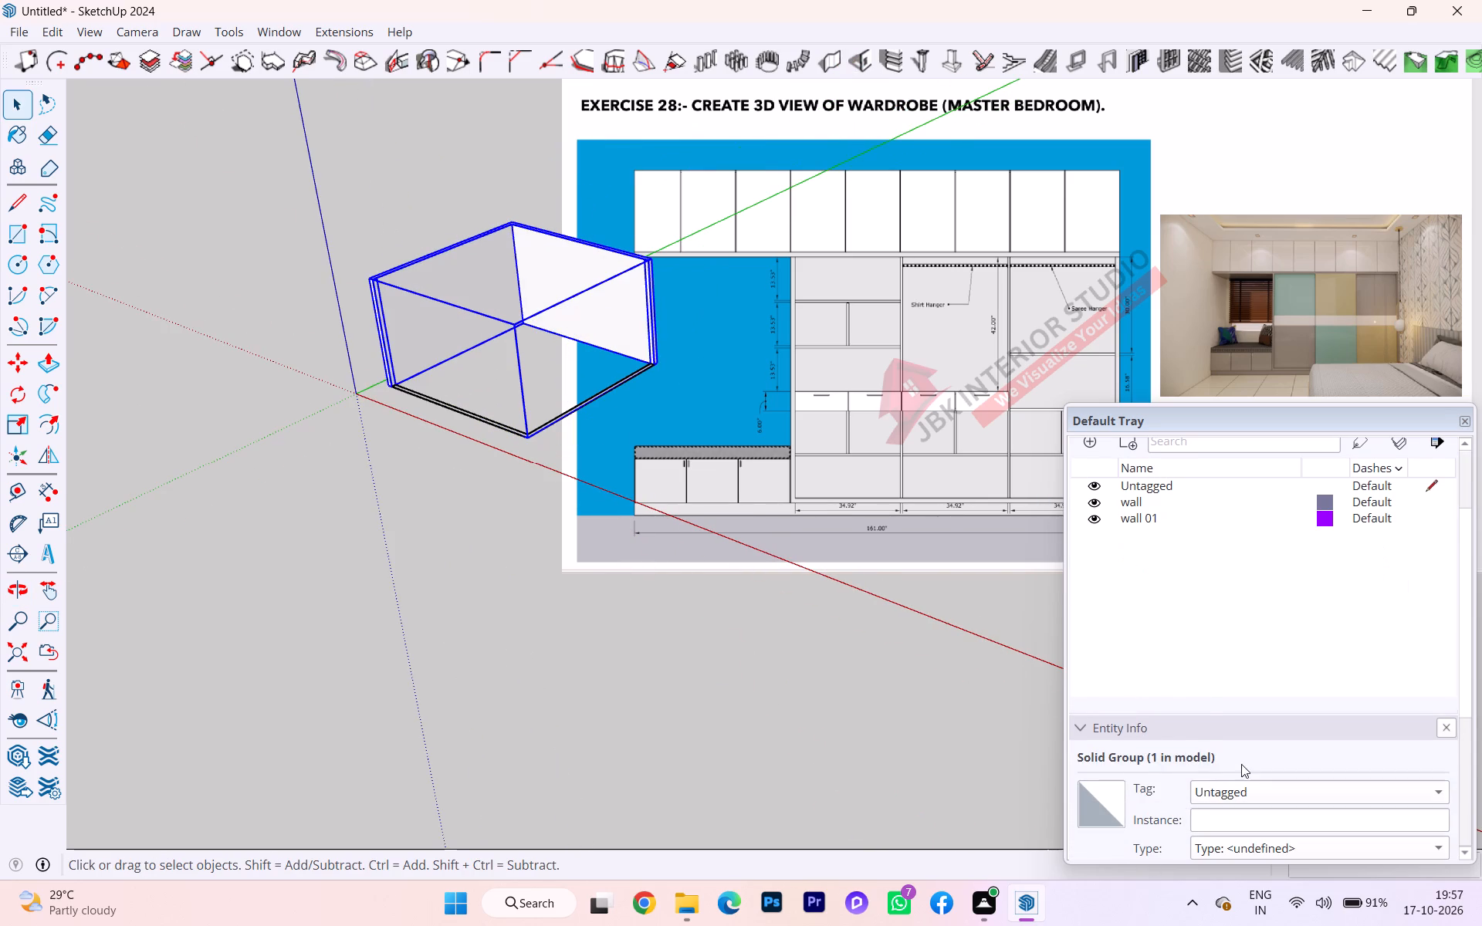
left_click(1244, 790)
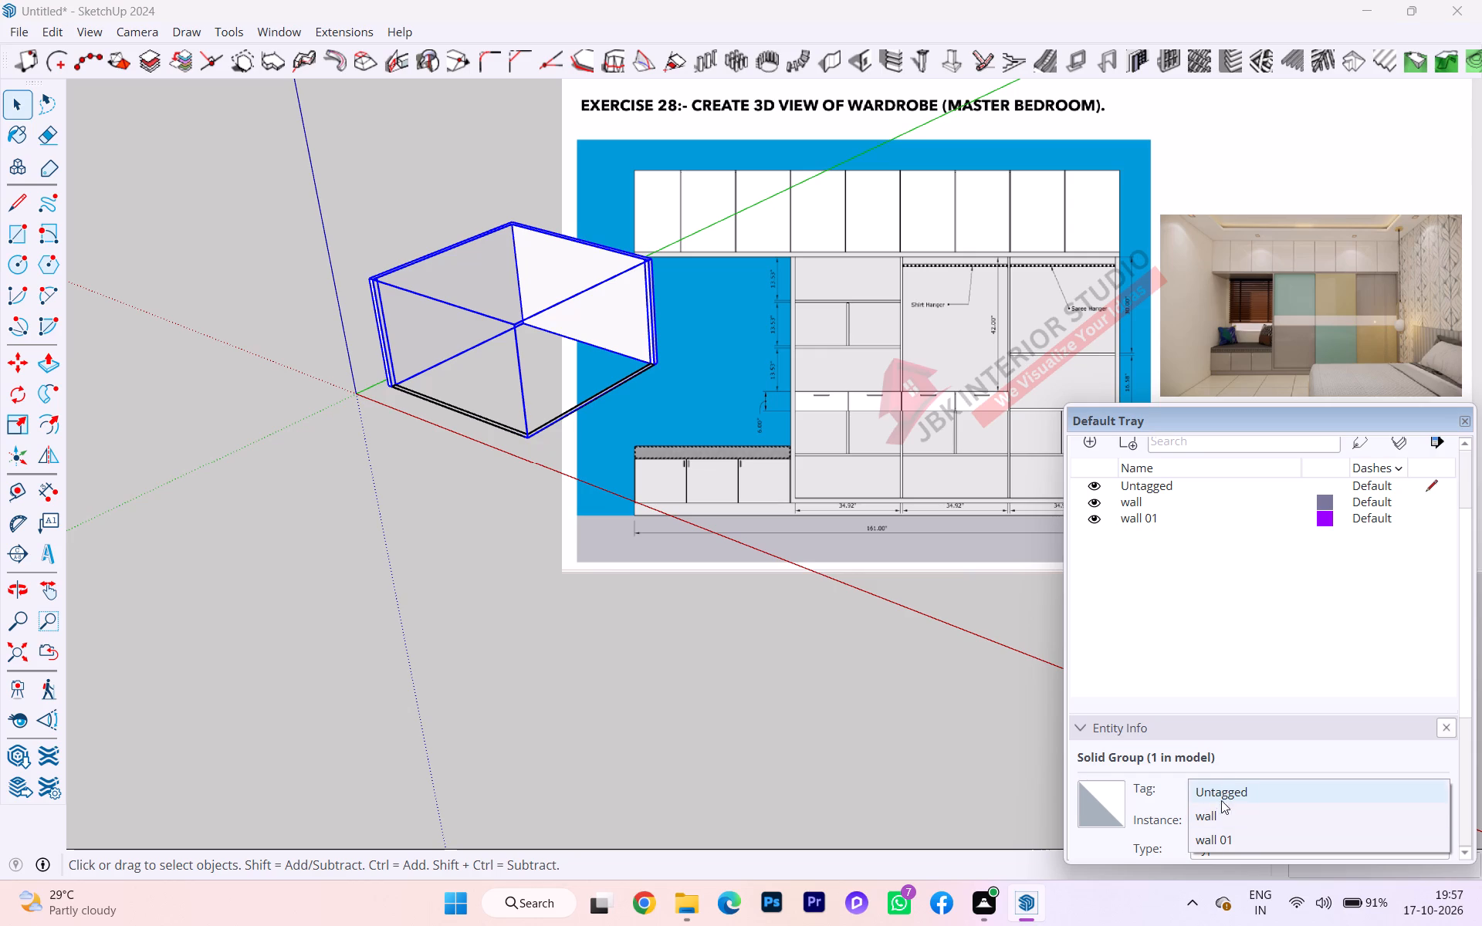
left_click(1236, 843)
Examine the grouped walls and the ungrouped flat strip along the open sides, and clear the selection.
scroll(421, 279, "up", 4)
scroll(435, 278, "down", 1)
scroll(435, 278, "up", 1)
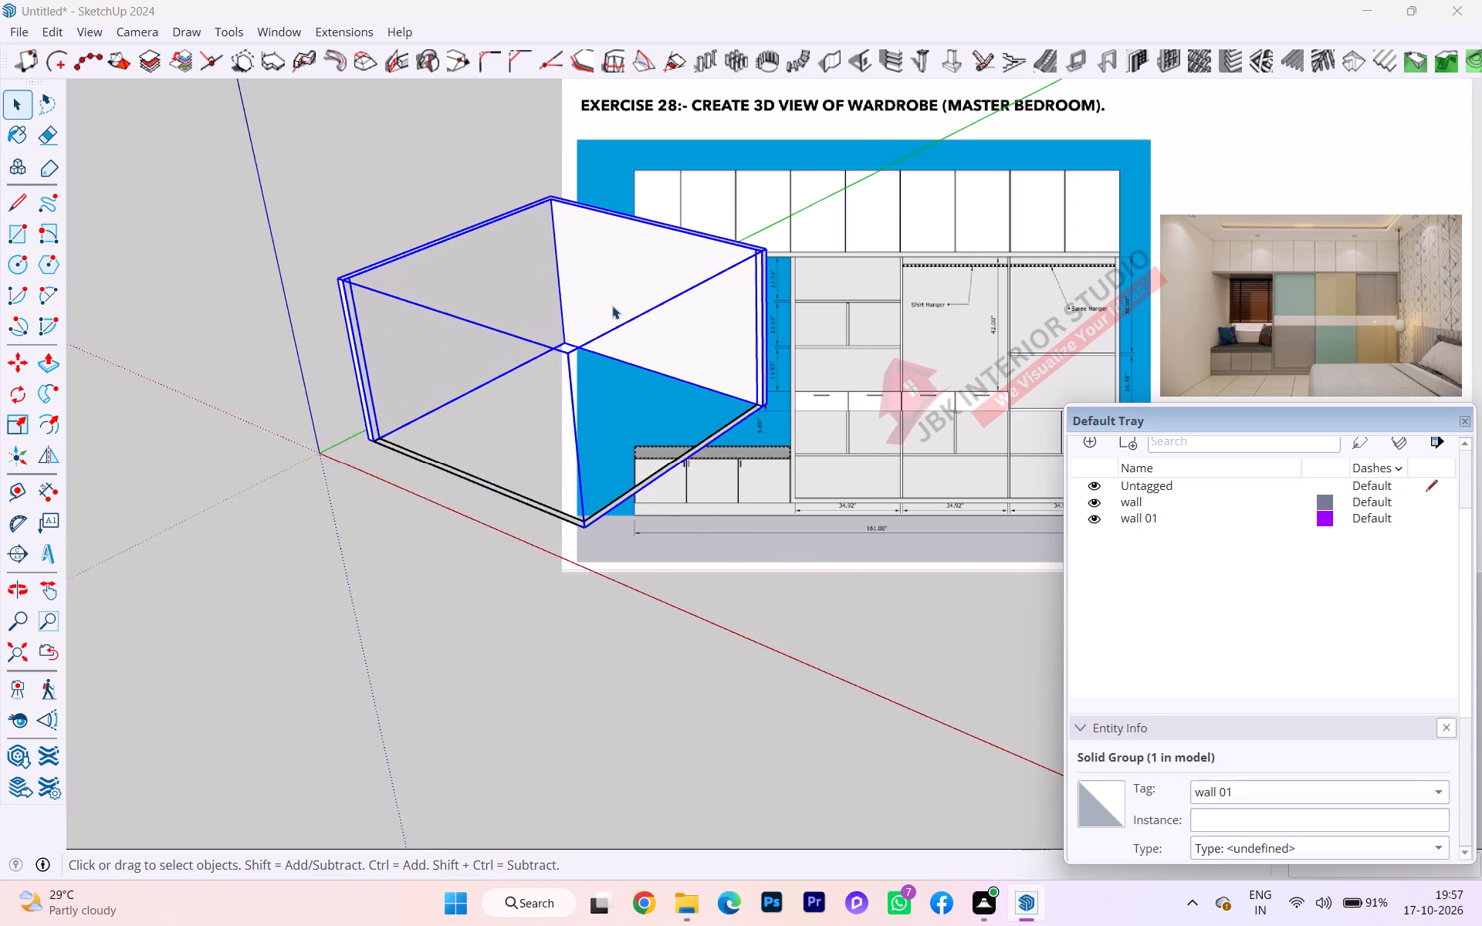
scroll(614, 304, "up", 7)
scroll(625, 271, "down", 1)
middle_click_drag(625, 264, 612, 255)
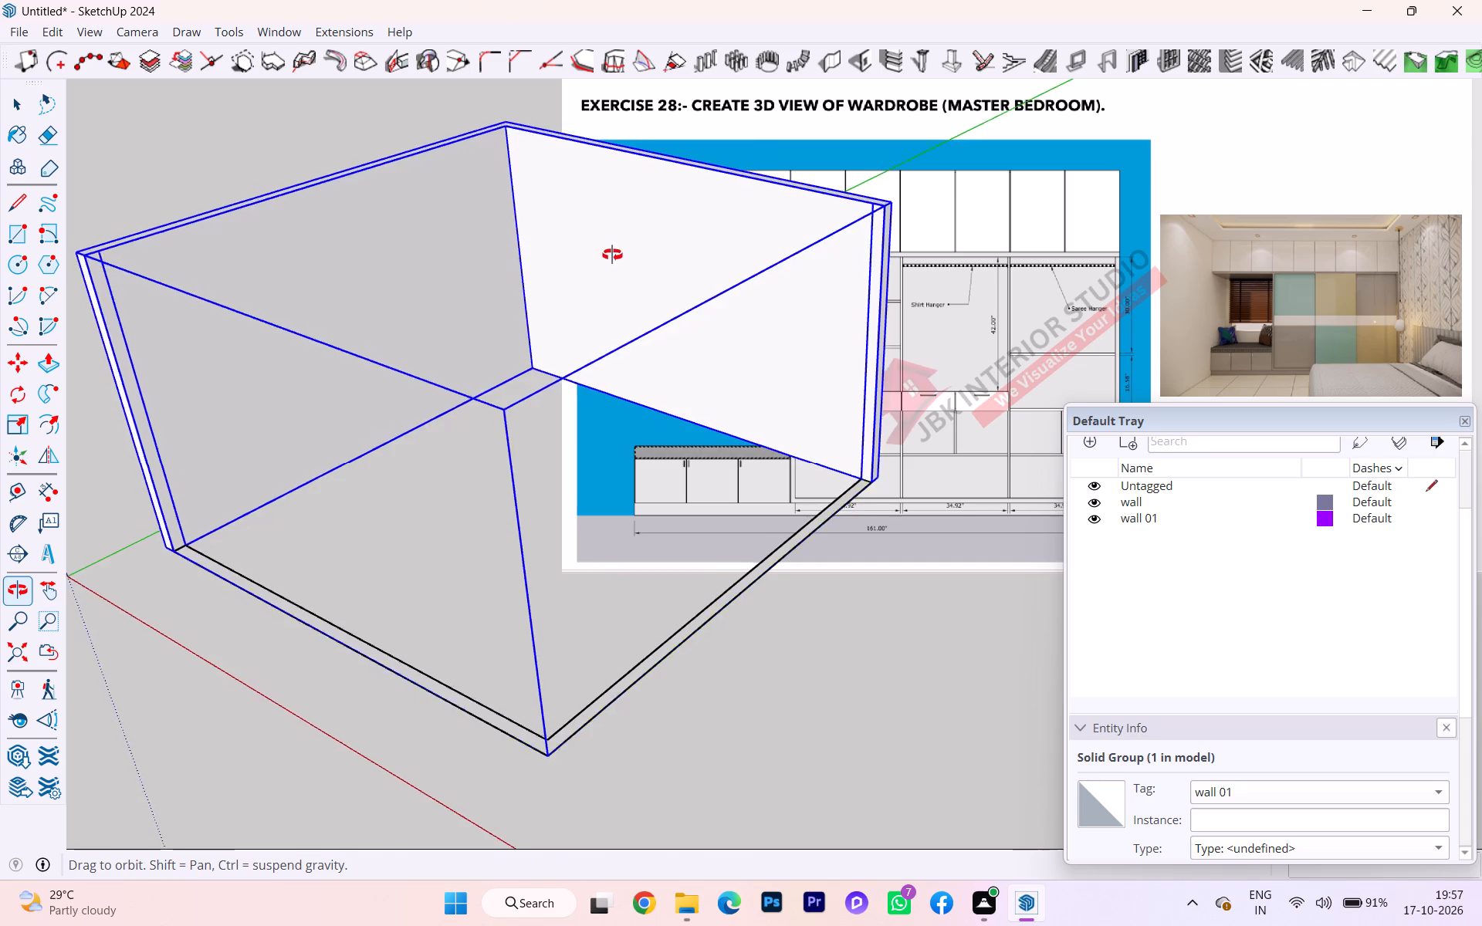
middle_click_drag(612, 255, 616, 122)
scroll(658, 368, "up", 1)
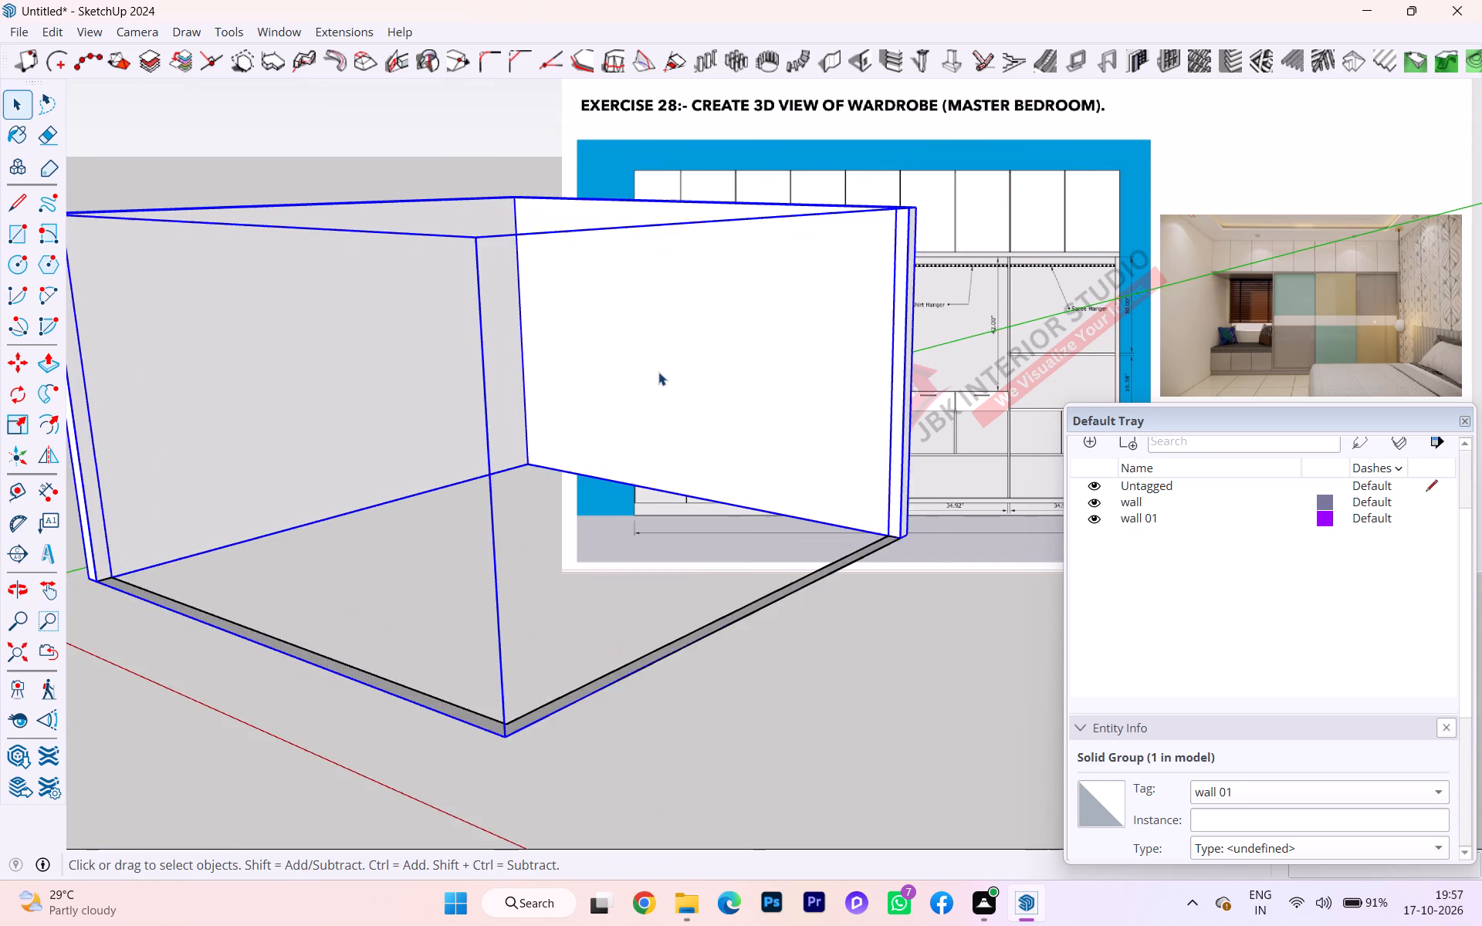
scroll(658, 372, "up", 1)
scroll(658, 373, "down", 2)
scroll(658, 373, "up", 1)
scroll(695, 406, "down", 2)
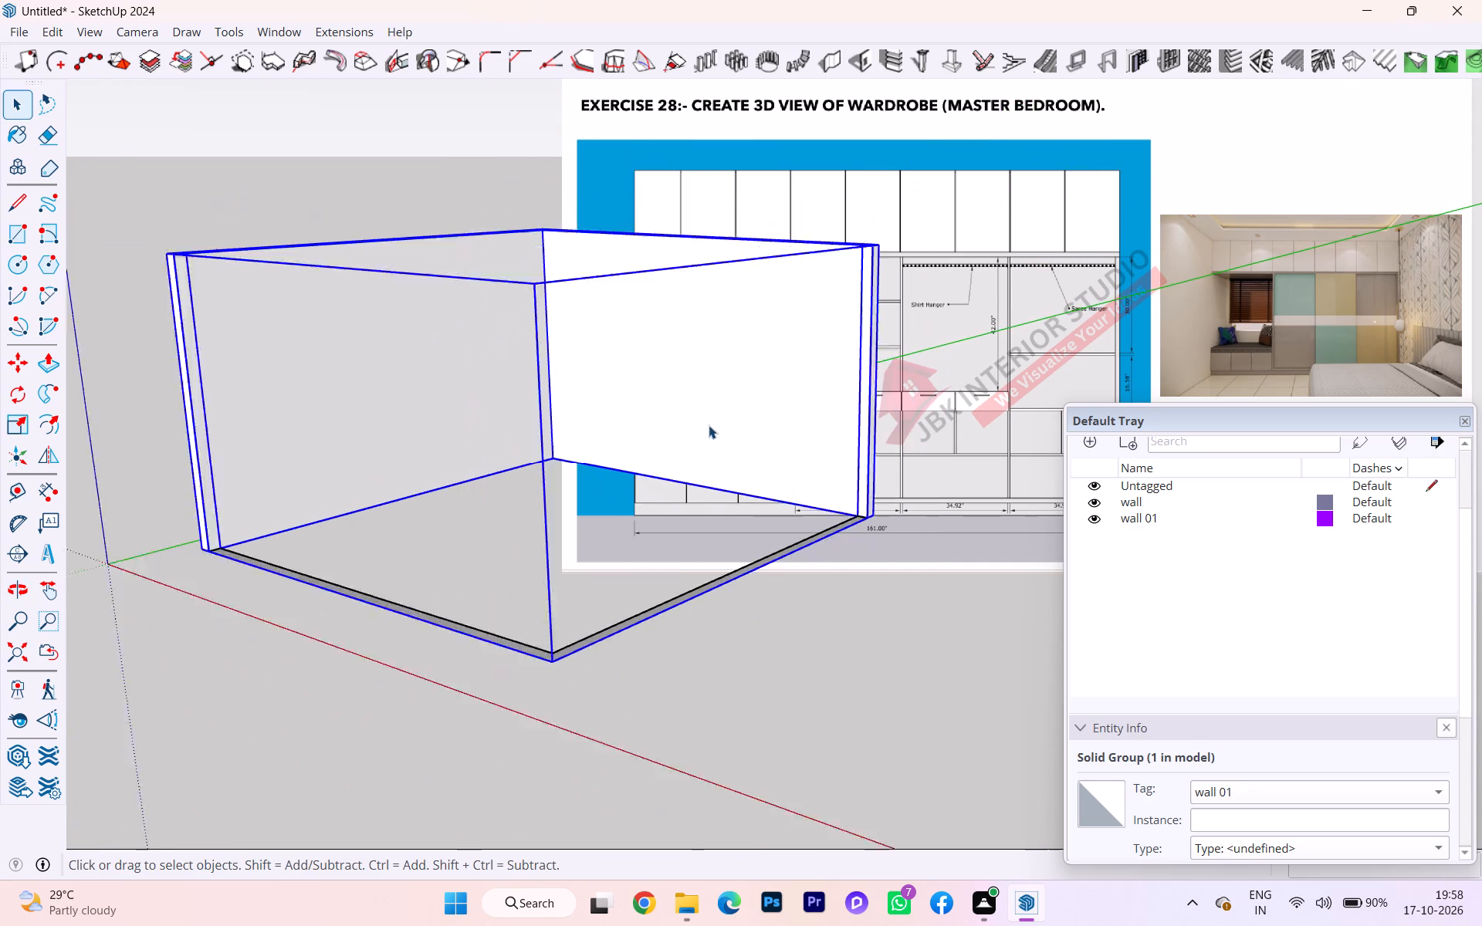
scroll(709, 425, "down", 1)
middle_click_drag(709, 426, 770, 683)
scroll(698, 681, "up", 4)
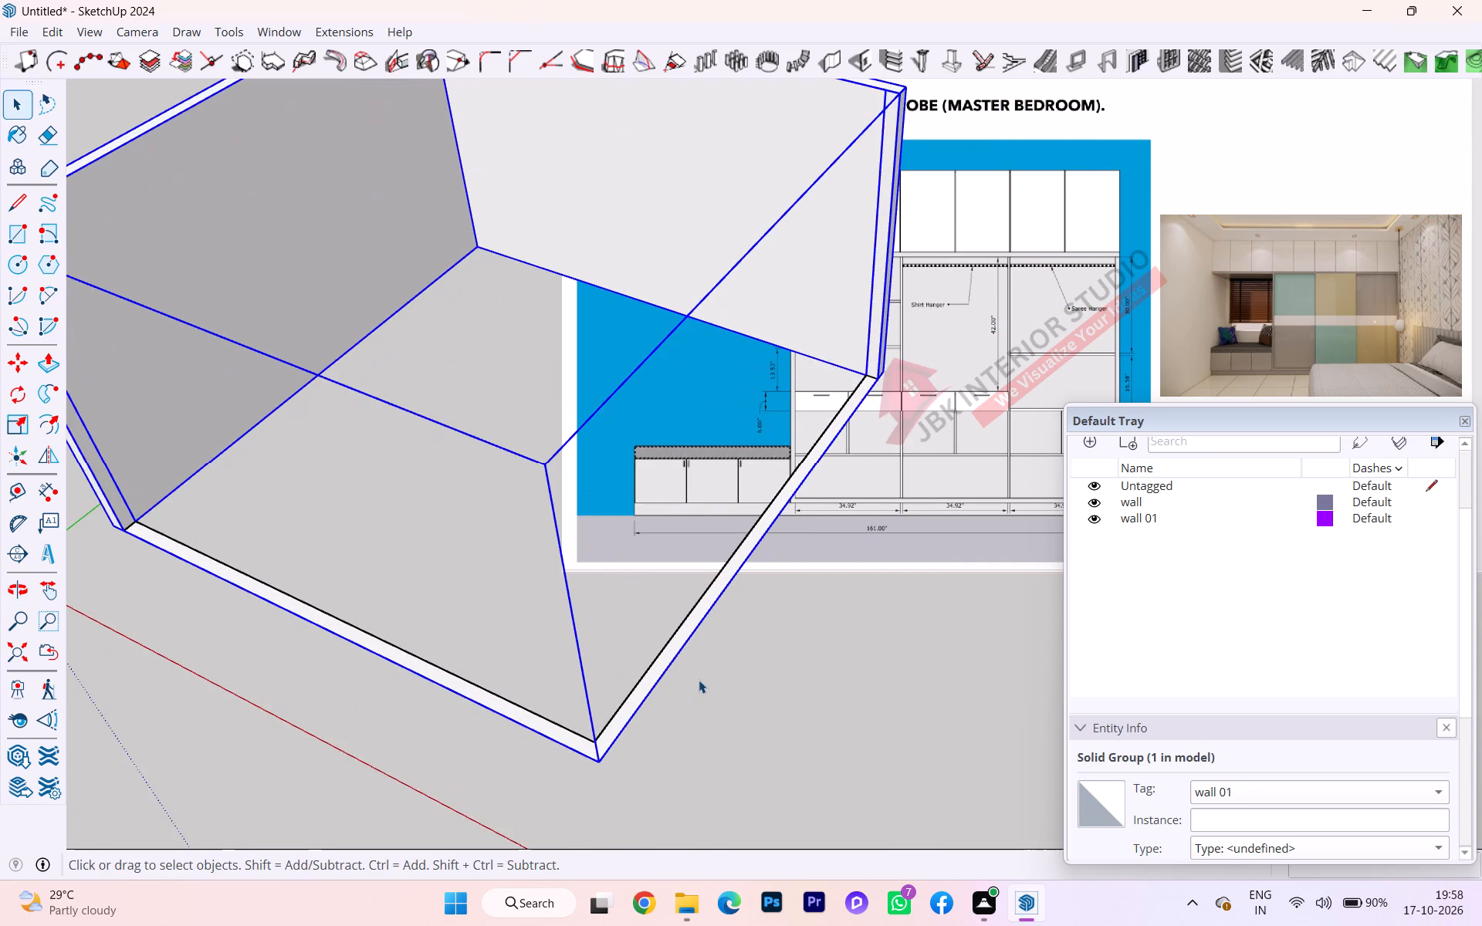
scroll(709, 671, "down", 1)
left_click(811, 663)
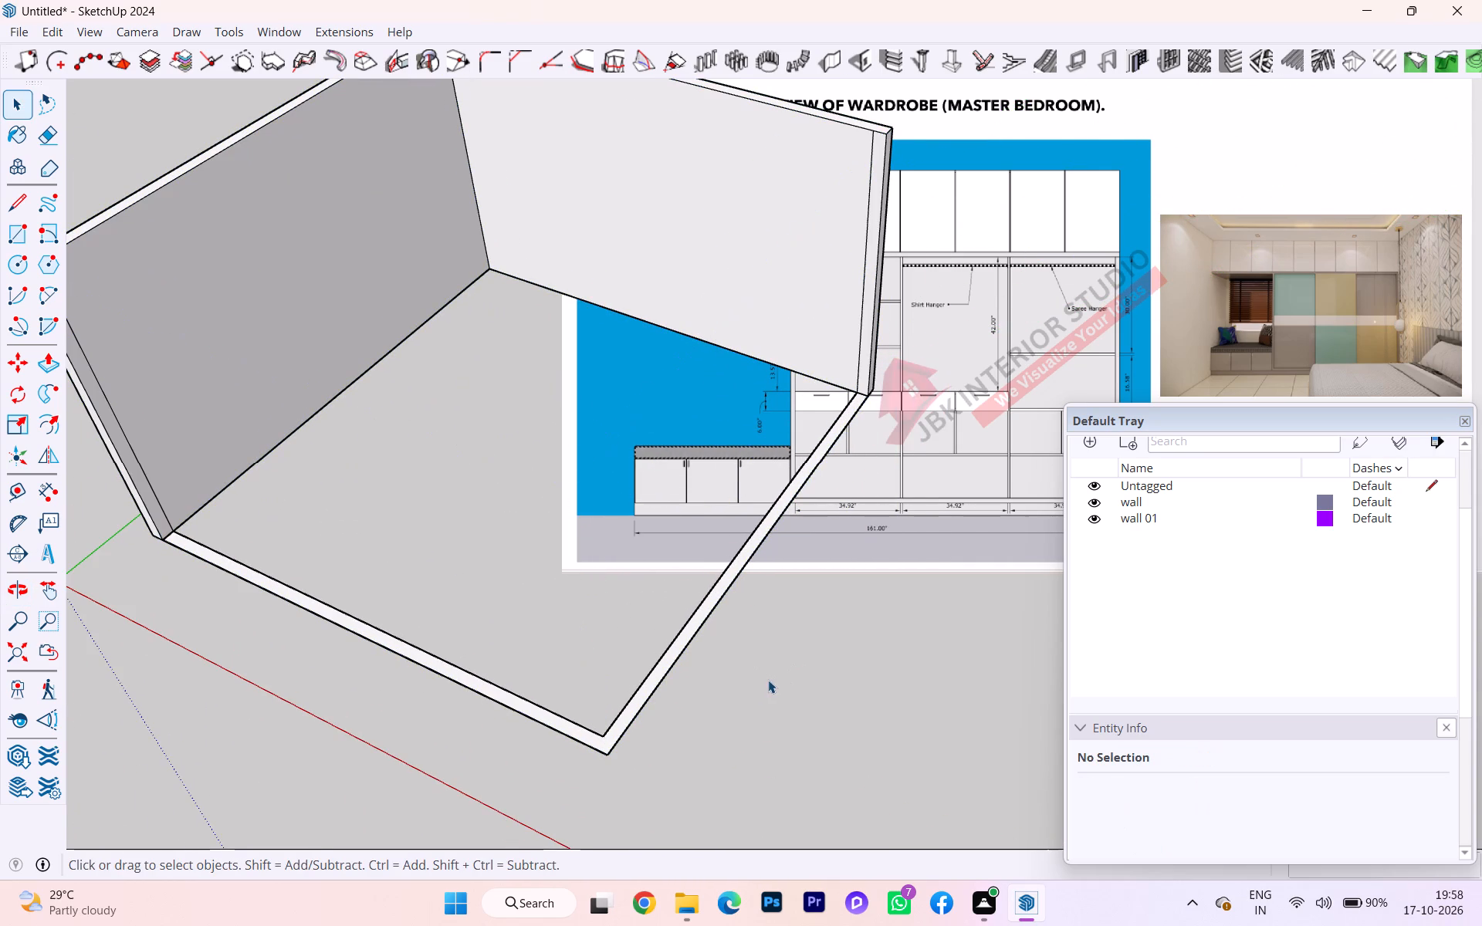
Draw a line across the outer corner of the flat border strip to split the right-hand side strip from the front strip.
key("l")
key("Return")
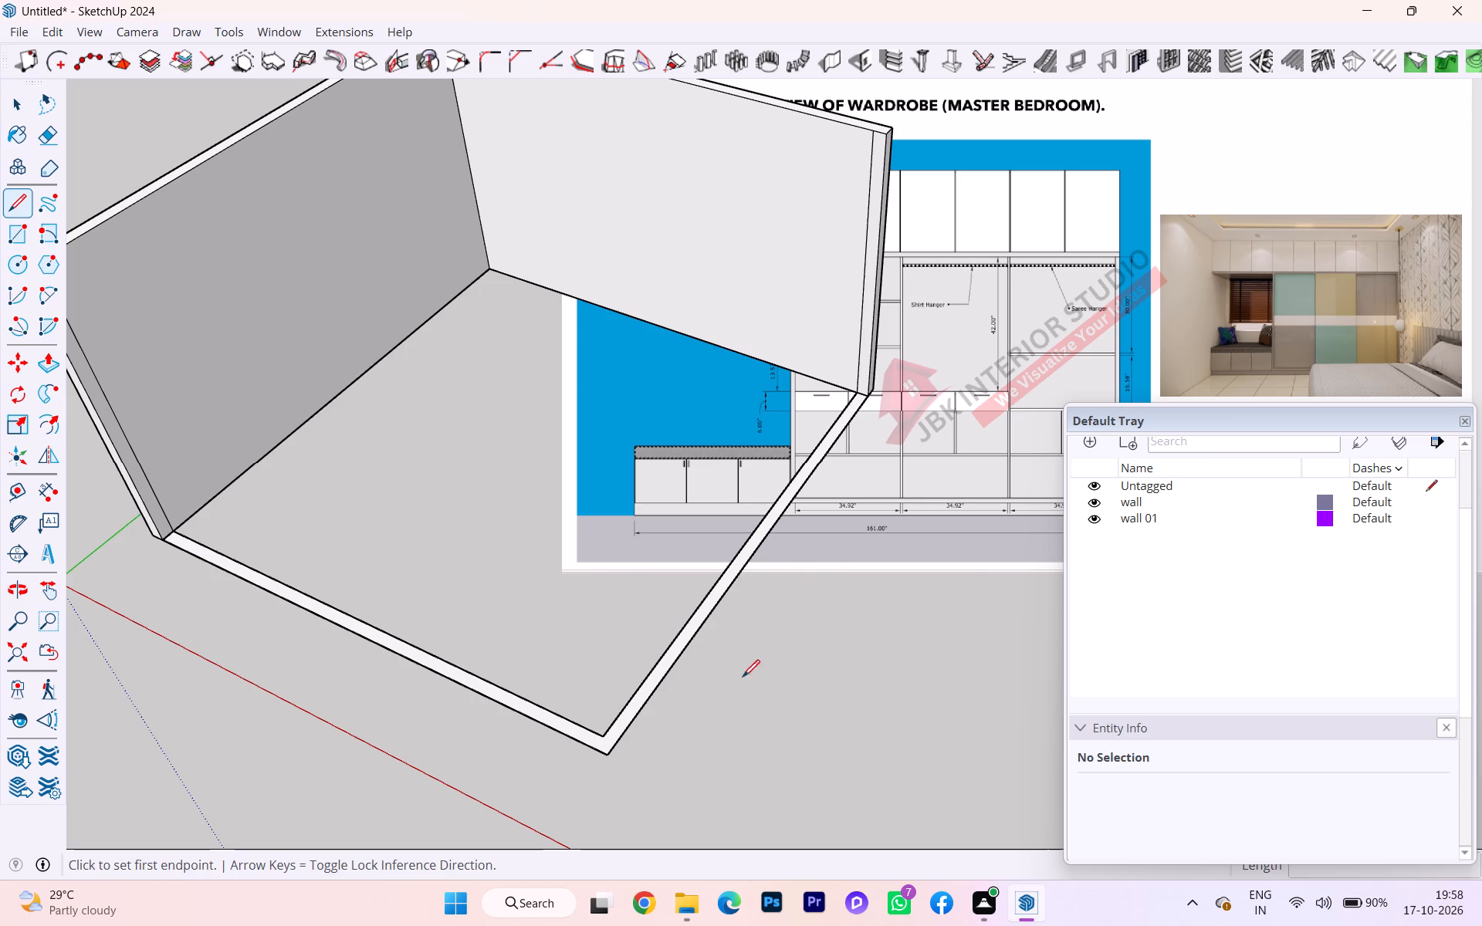
scroll(606, 723, "down", 1)
scroll(605, 729, "up", 1)
left_click(606, 737)
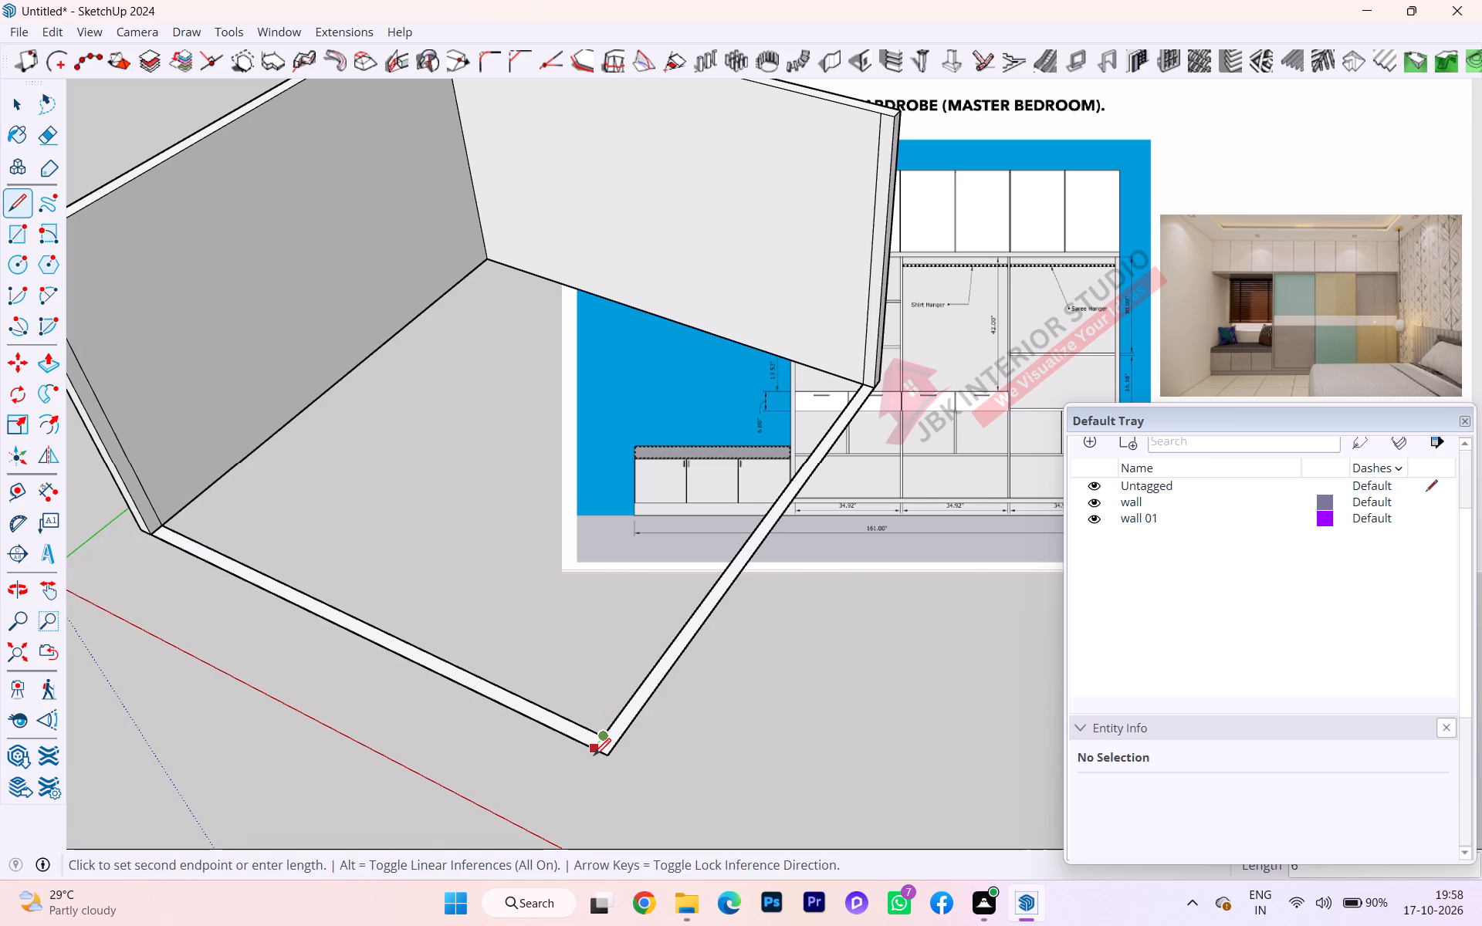
left_click(592, 755)
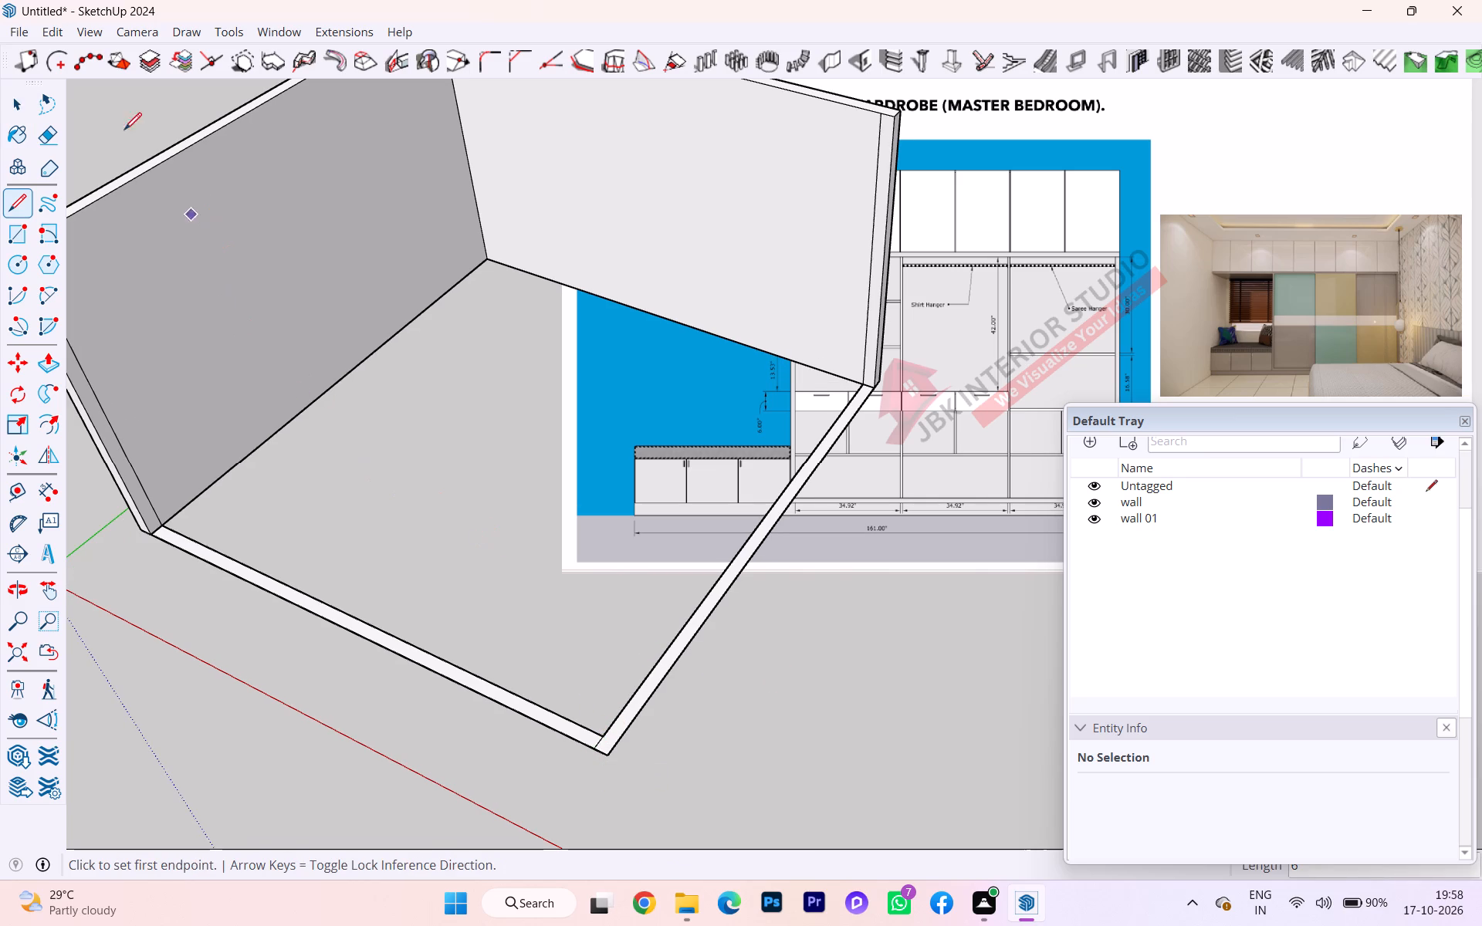
left_click(22, 100)
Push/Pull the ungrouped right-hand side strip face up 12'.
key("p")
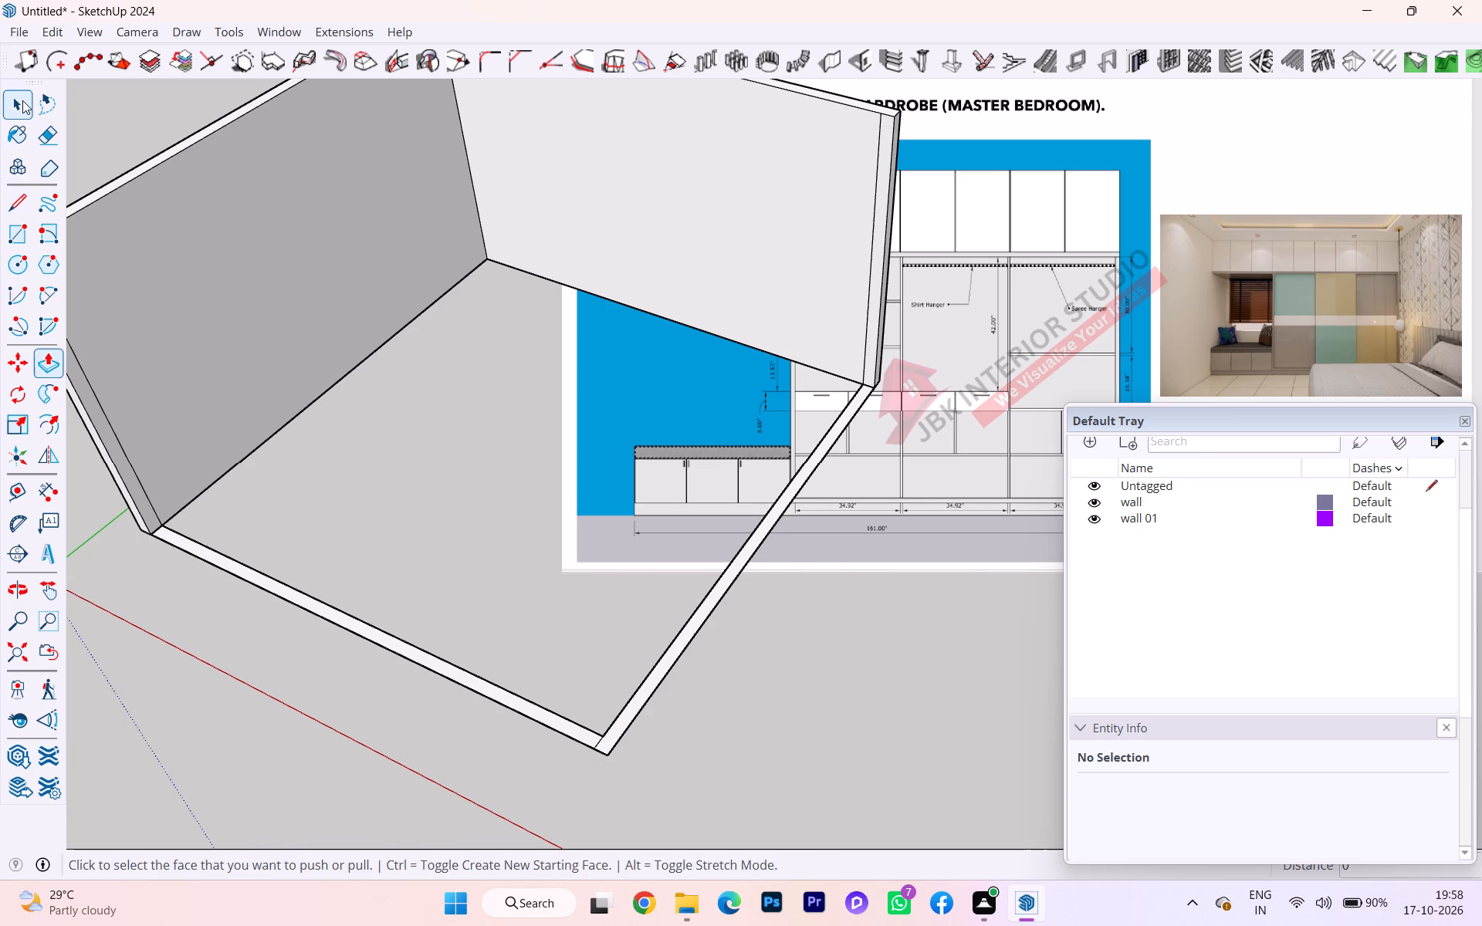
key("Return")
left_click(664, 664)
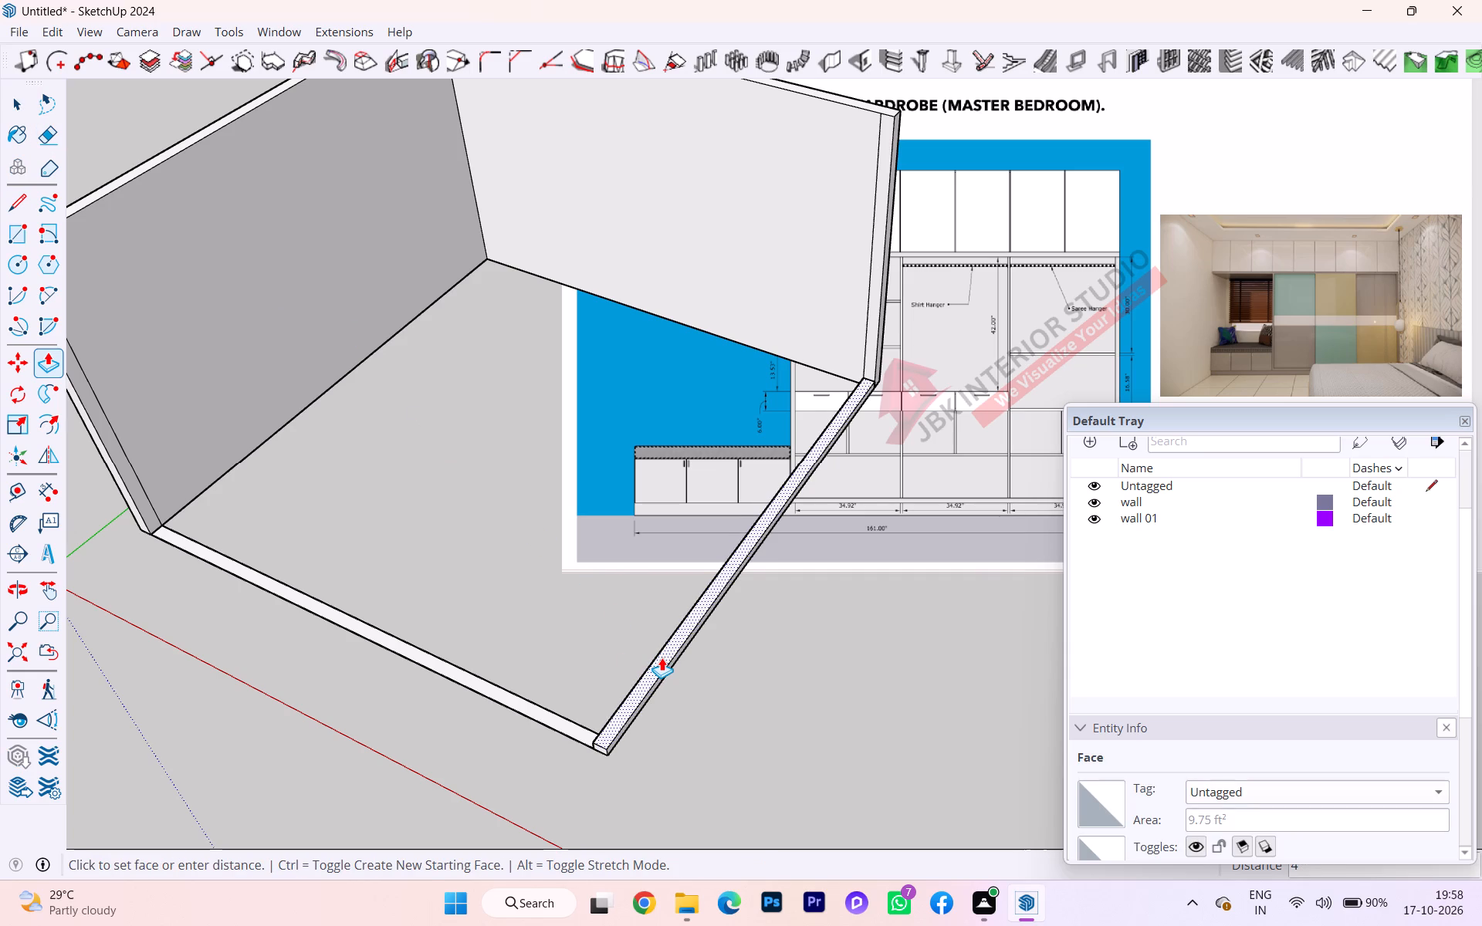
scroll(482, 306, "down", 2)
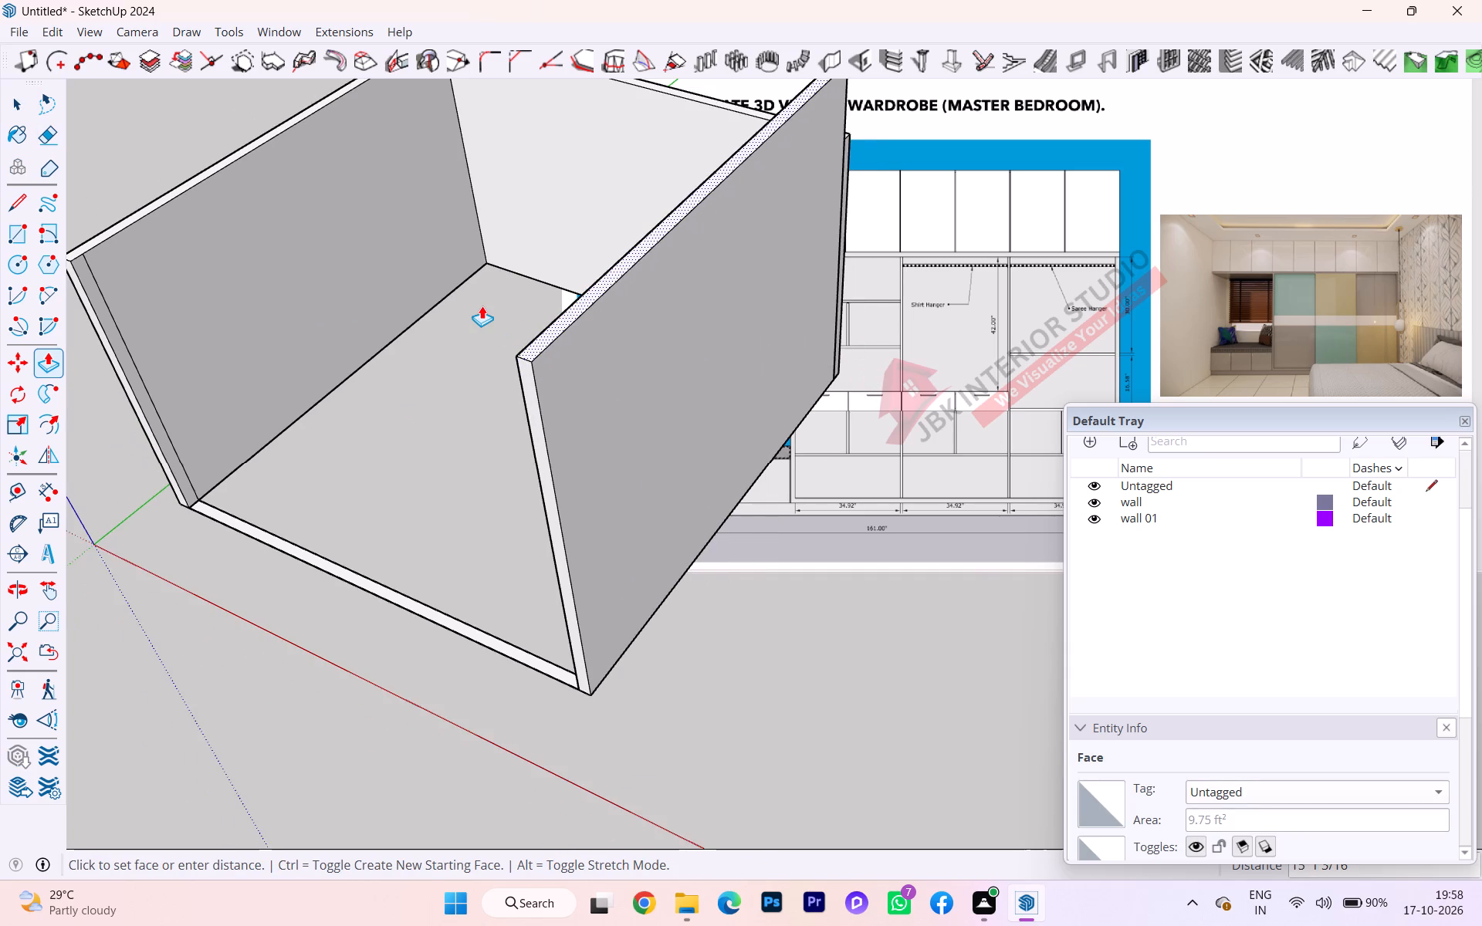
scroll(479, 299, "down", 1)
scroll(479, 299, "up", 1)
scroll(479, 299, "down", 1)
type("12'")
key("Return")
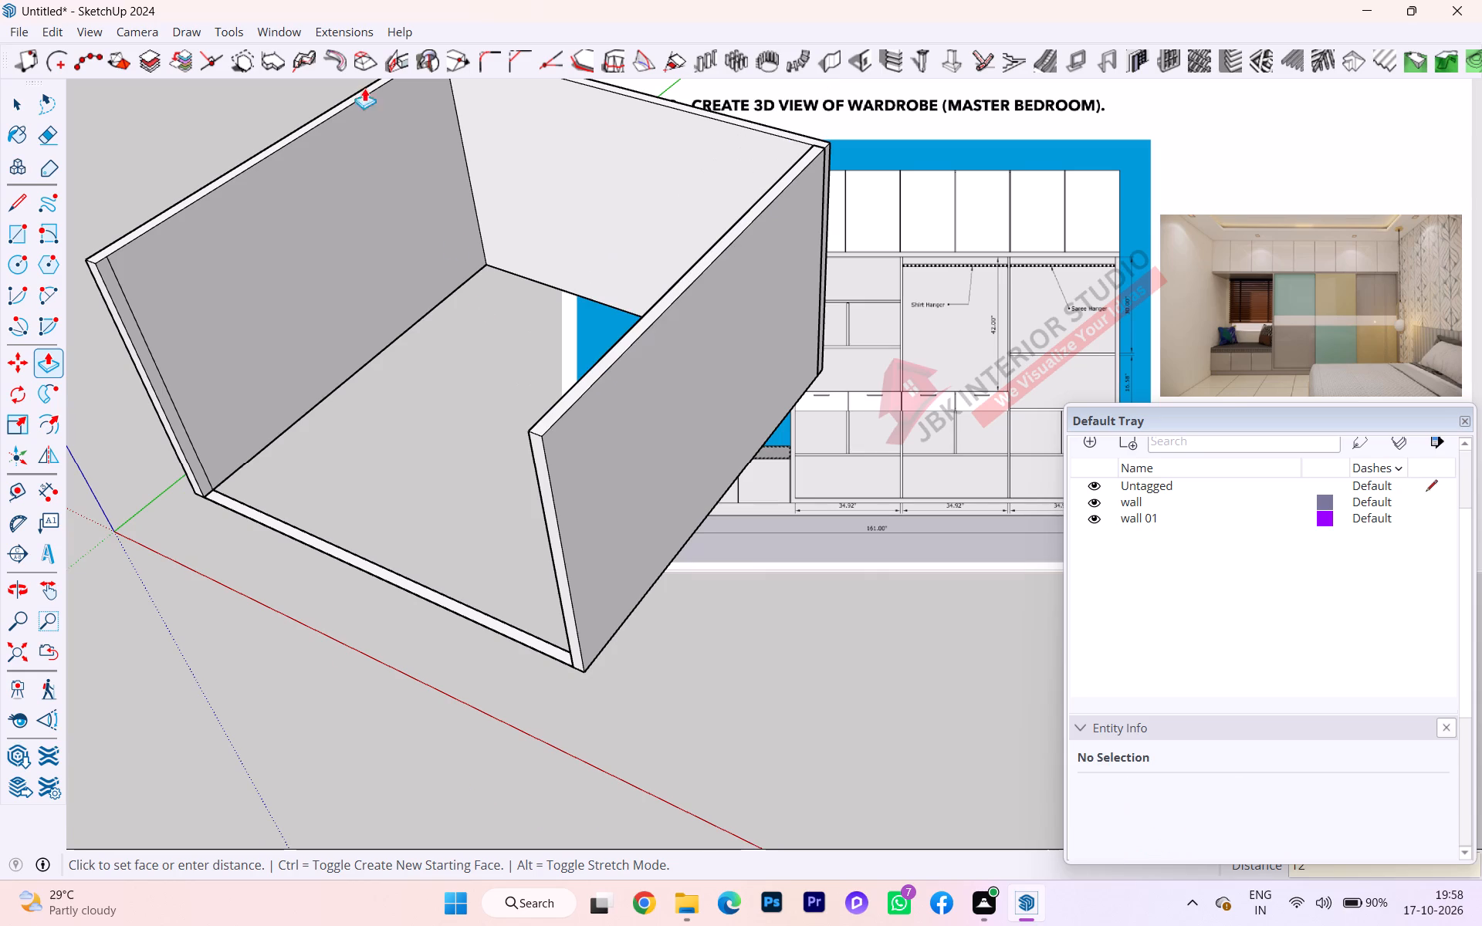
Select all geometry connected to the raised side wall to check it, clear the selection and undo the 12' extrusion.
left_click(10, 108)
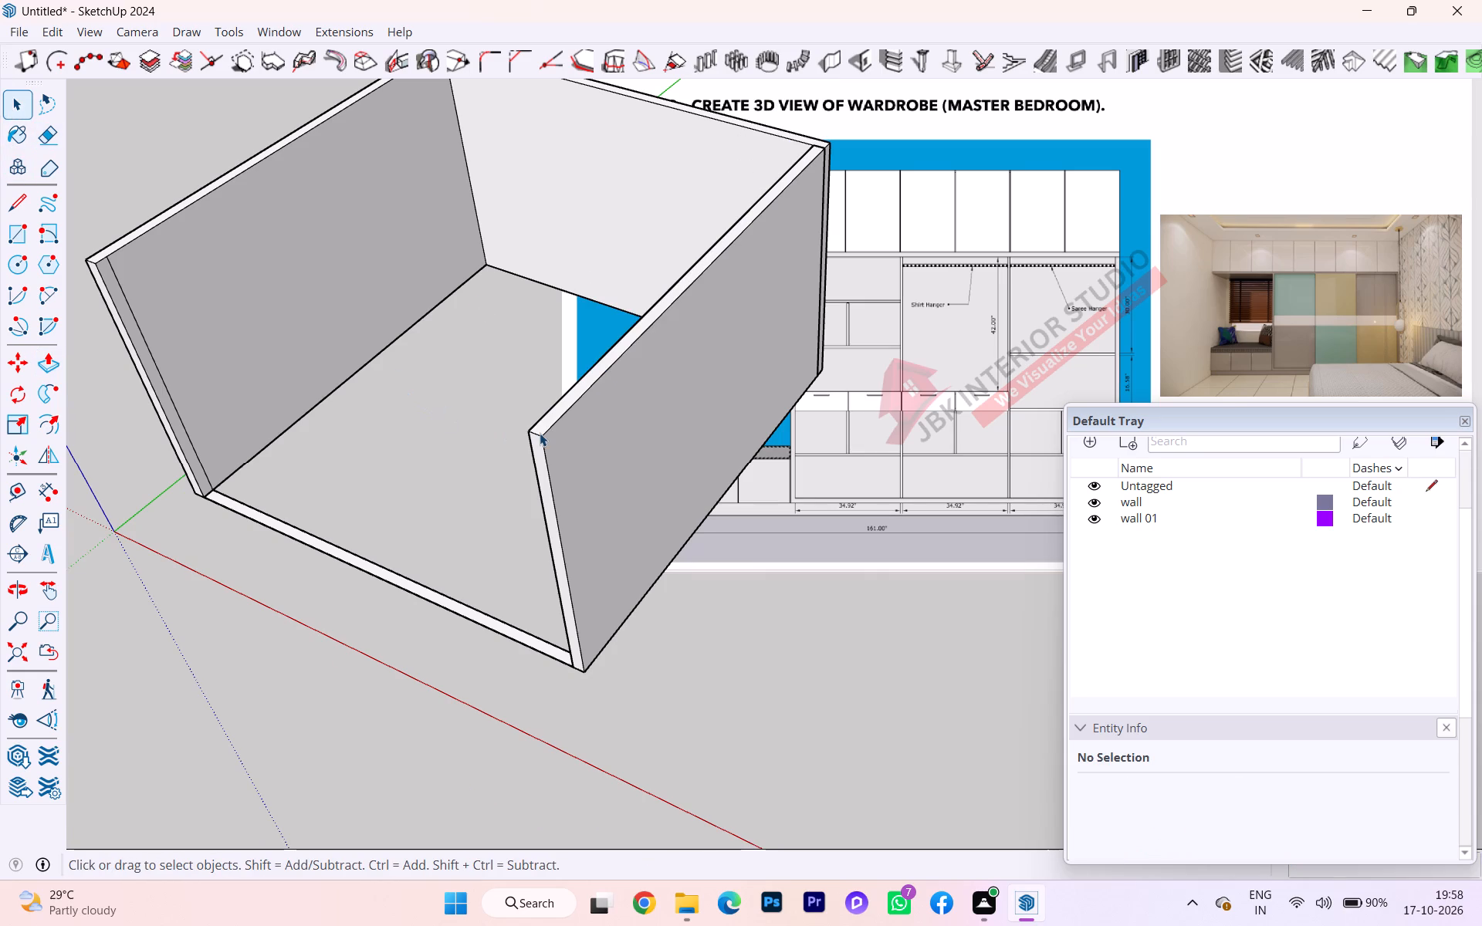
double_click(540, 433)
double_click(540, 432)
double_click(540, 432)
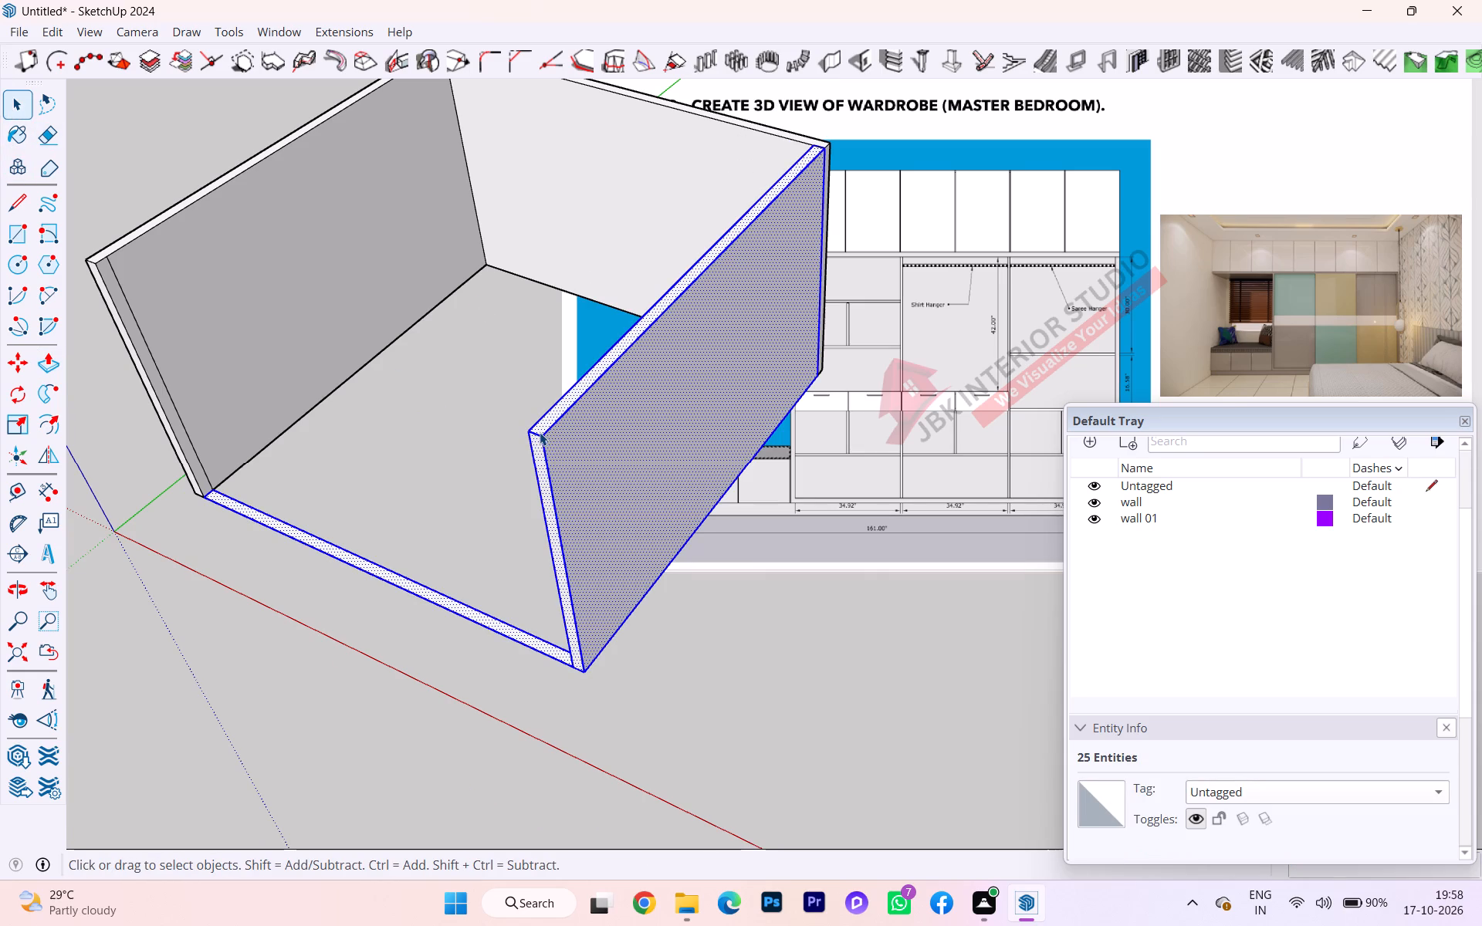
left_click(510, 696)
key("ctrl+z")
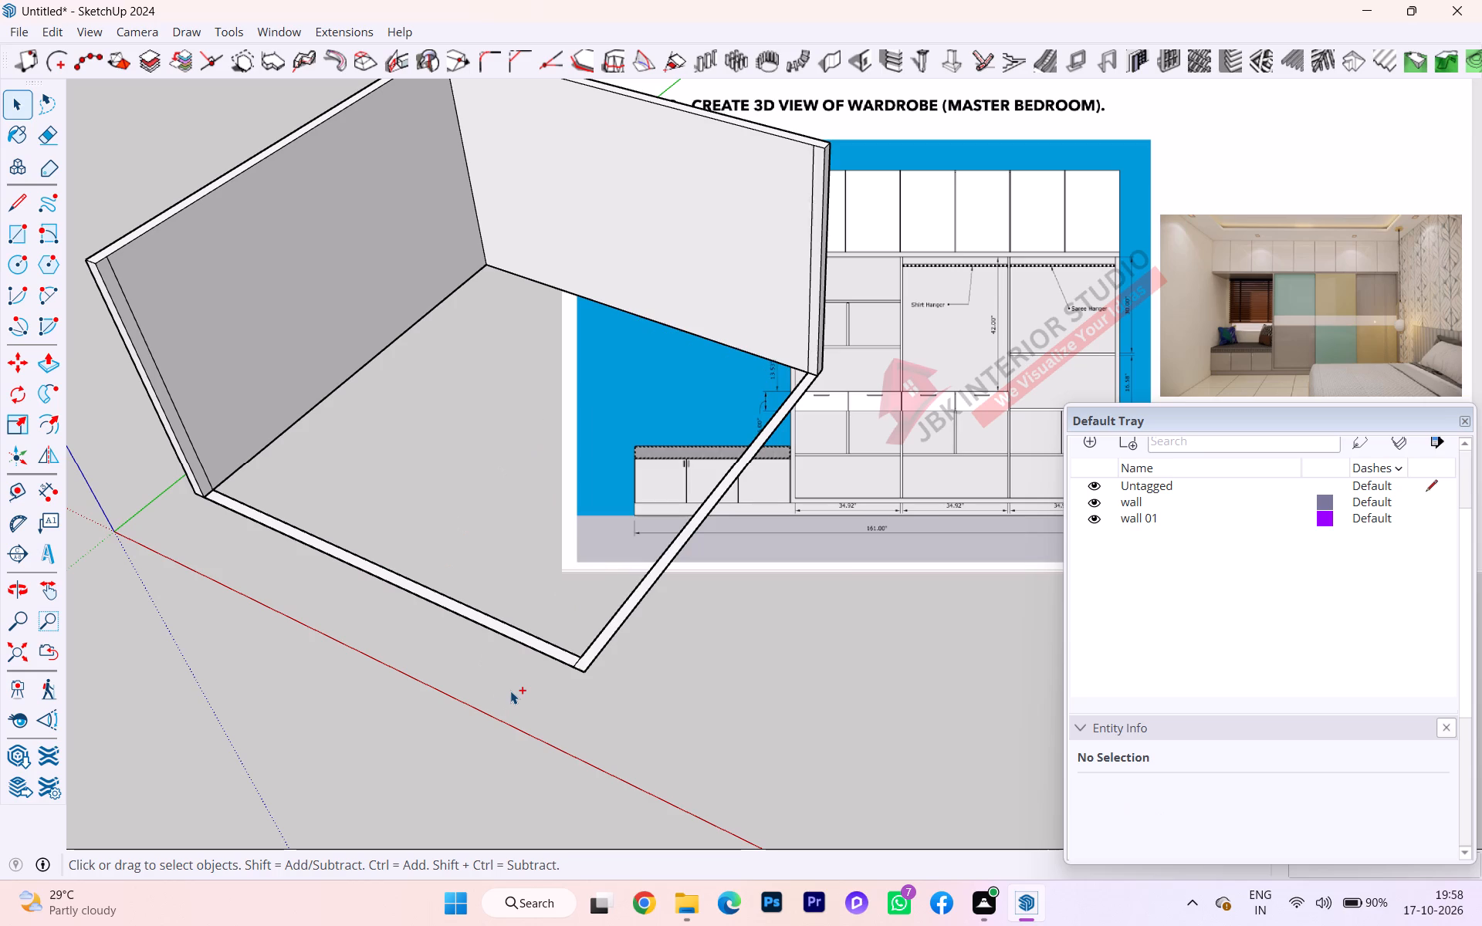
Make a group from the right-hand side strip face and its edges.
scroll(752, 424, "up", 1)
scroll(752, 424, "down", 1)
scroll(750, 424, "up", 9)
scroll(722, 488, "down", 1)
scroll(722, 488, "up", 1)
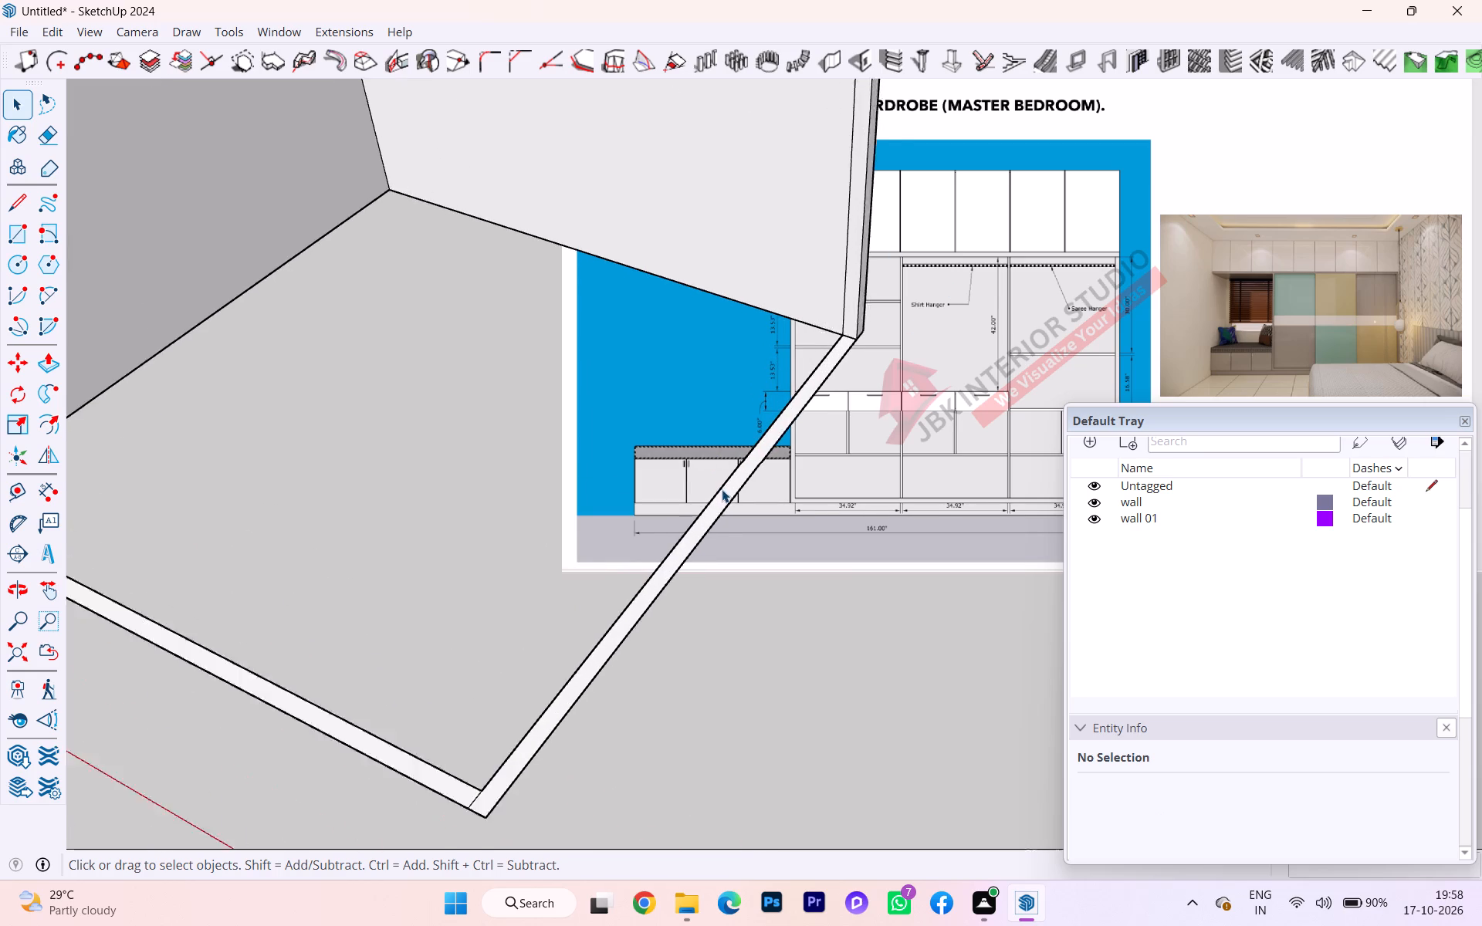
scroll(722, 489, "up", 1)
left_click(719, 510)
double_click(719, 511)
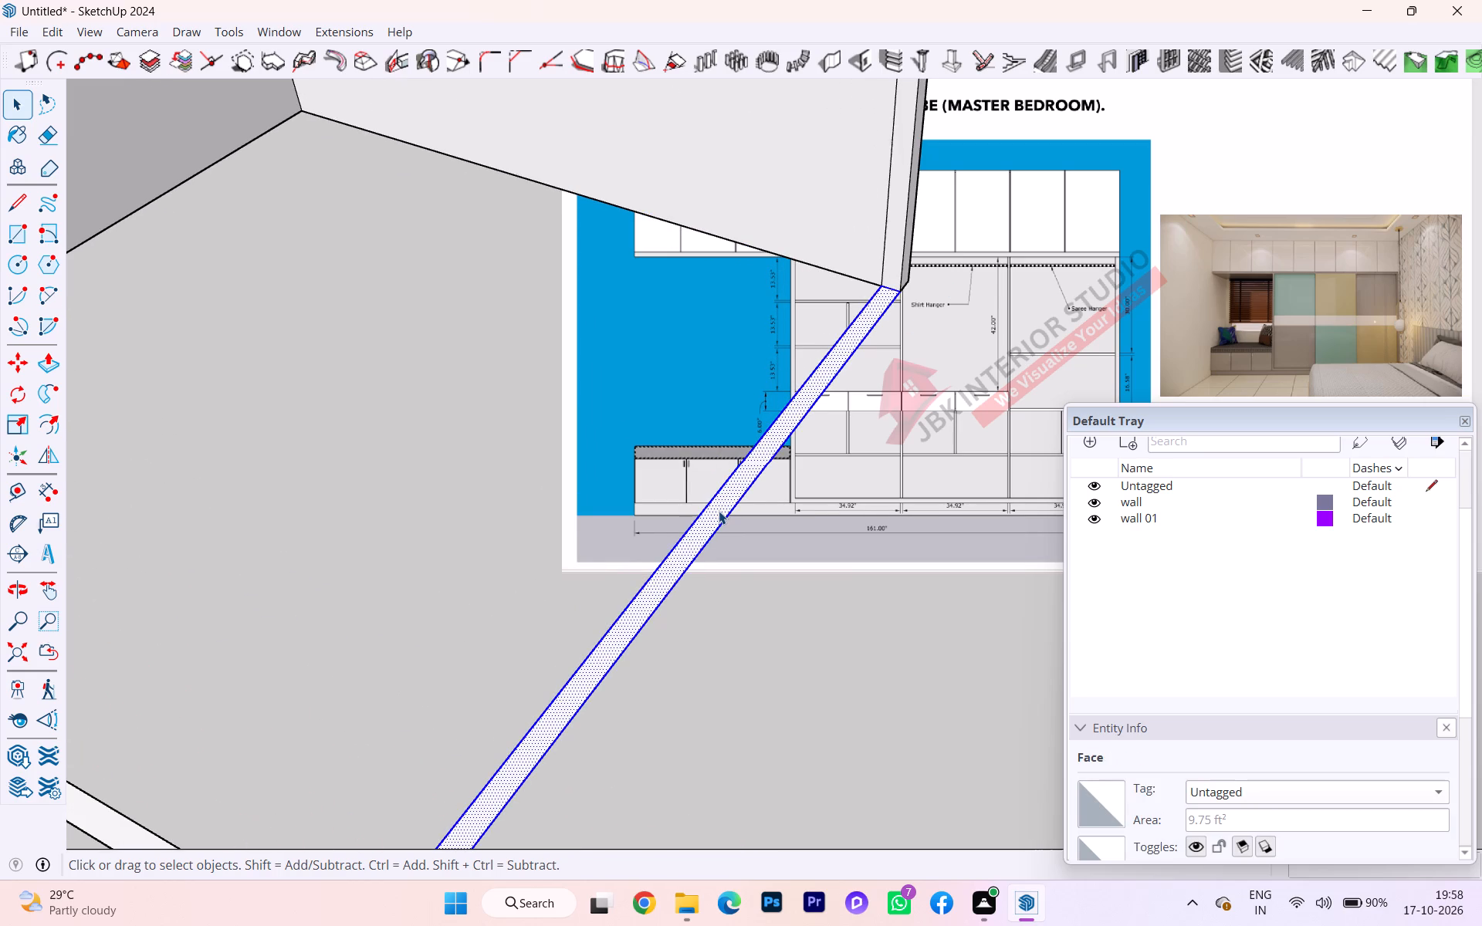
scroll(719, 511, "down", 4)
right_click(719, 511)
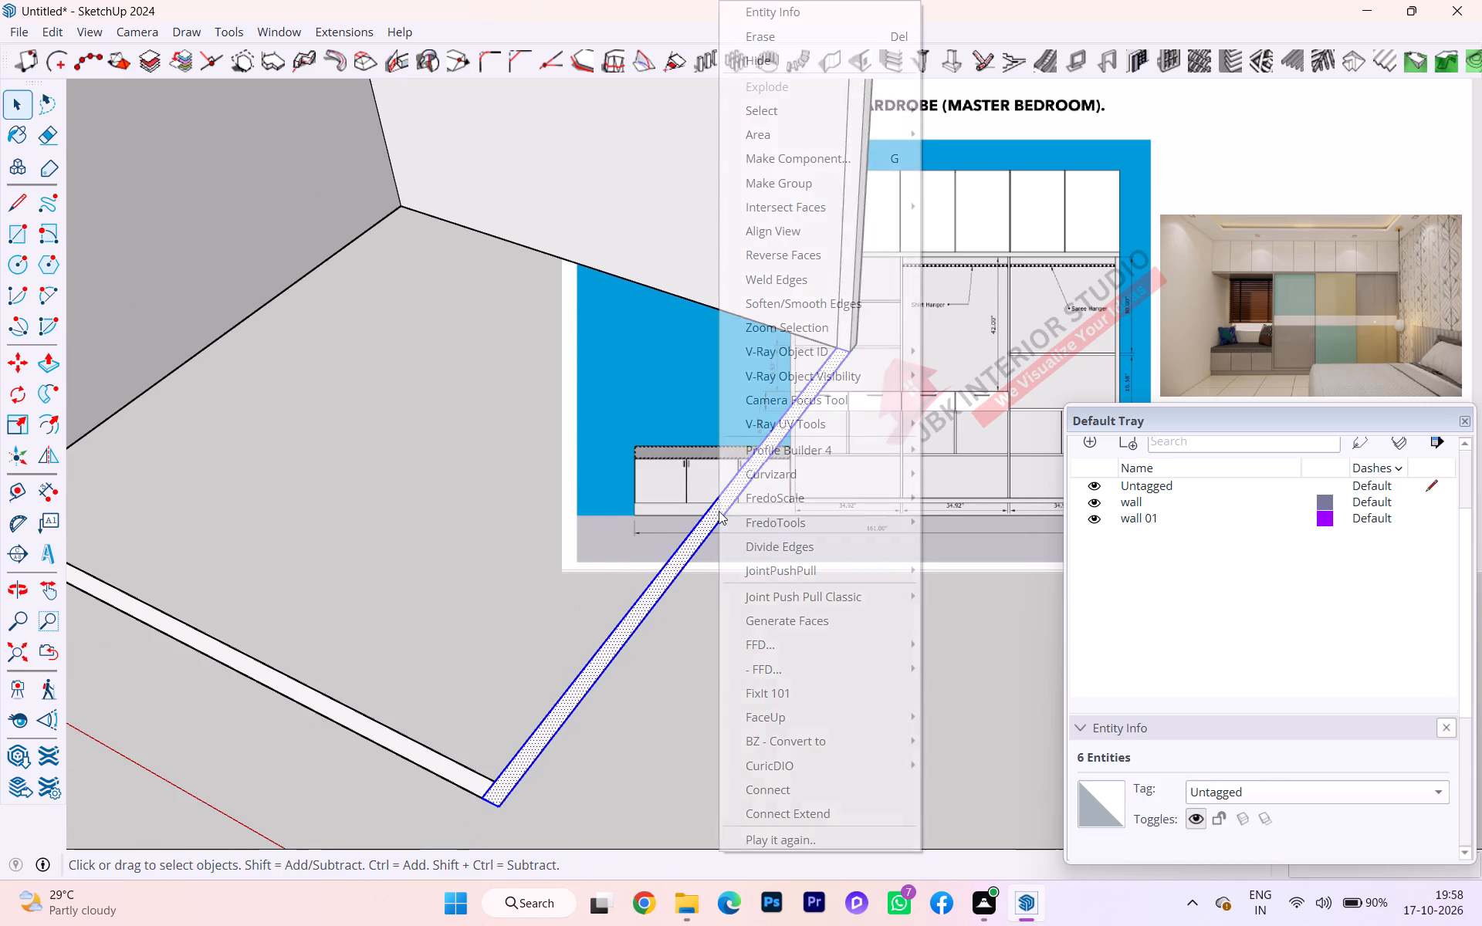
left_click(793, 179)
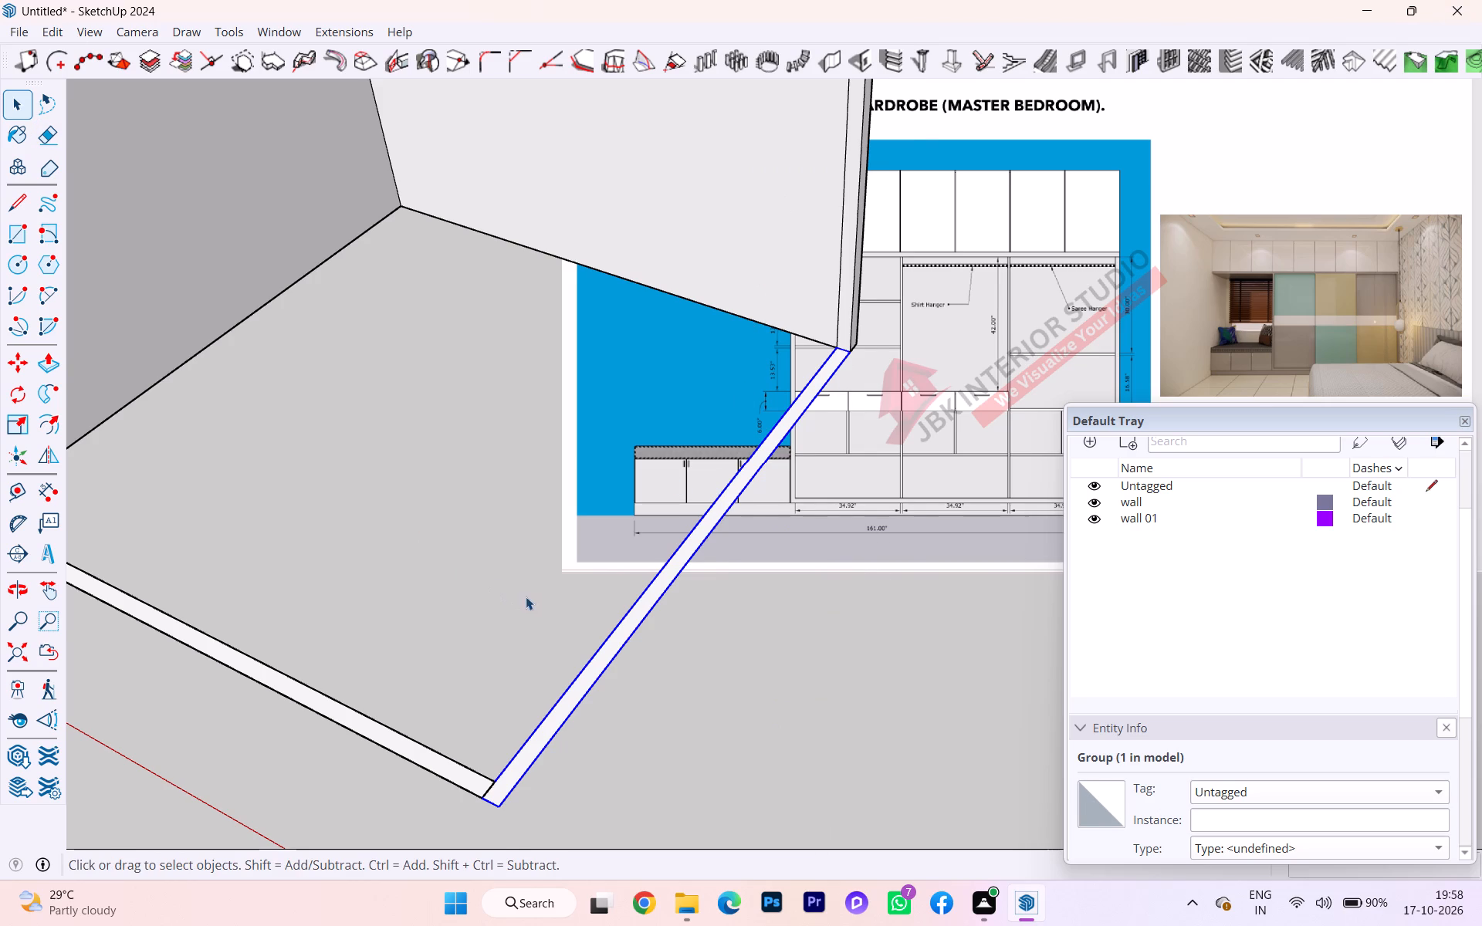
Inside the side strip group, Push/Pull the face up 12' to match the existing walls, and close the group.
scroll(527, 596, "up", 2)
double_click(633, 655)
left_click(633, 655)
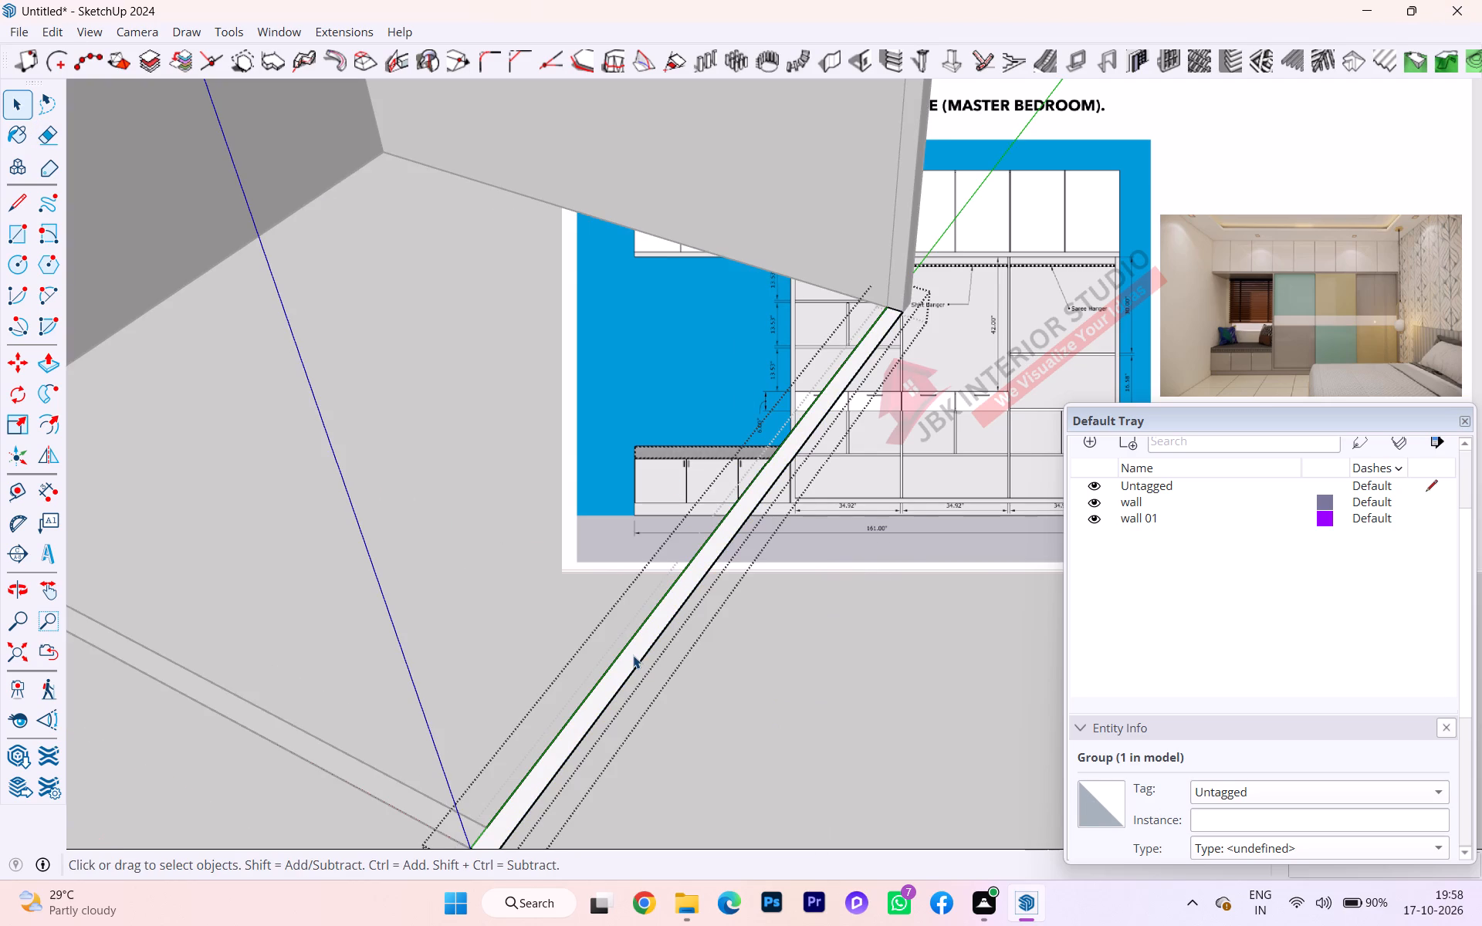
key("p")
key("Return")
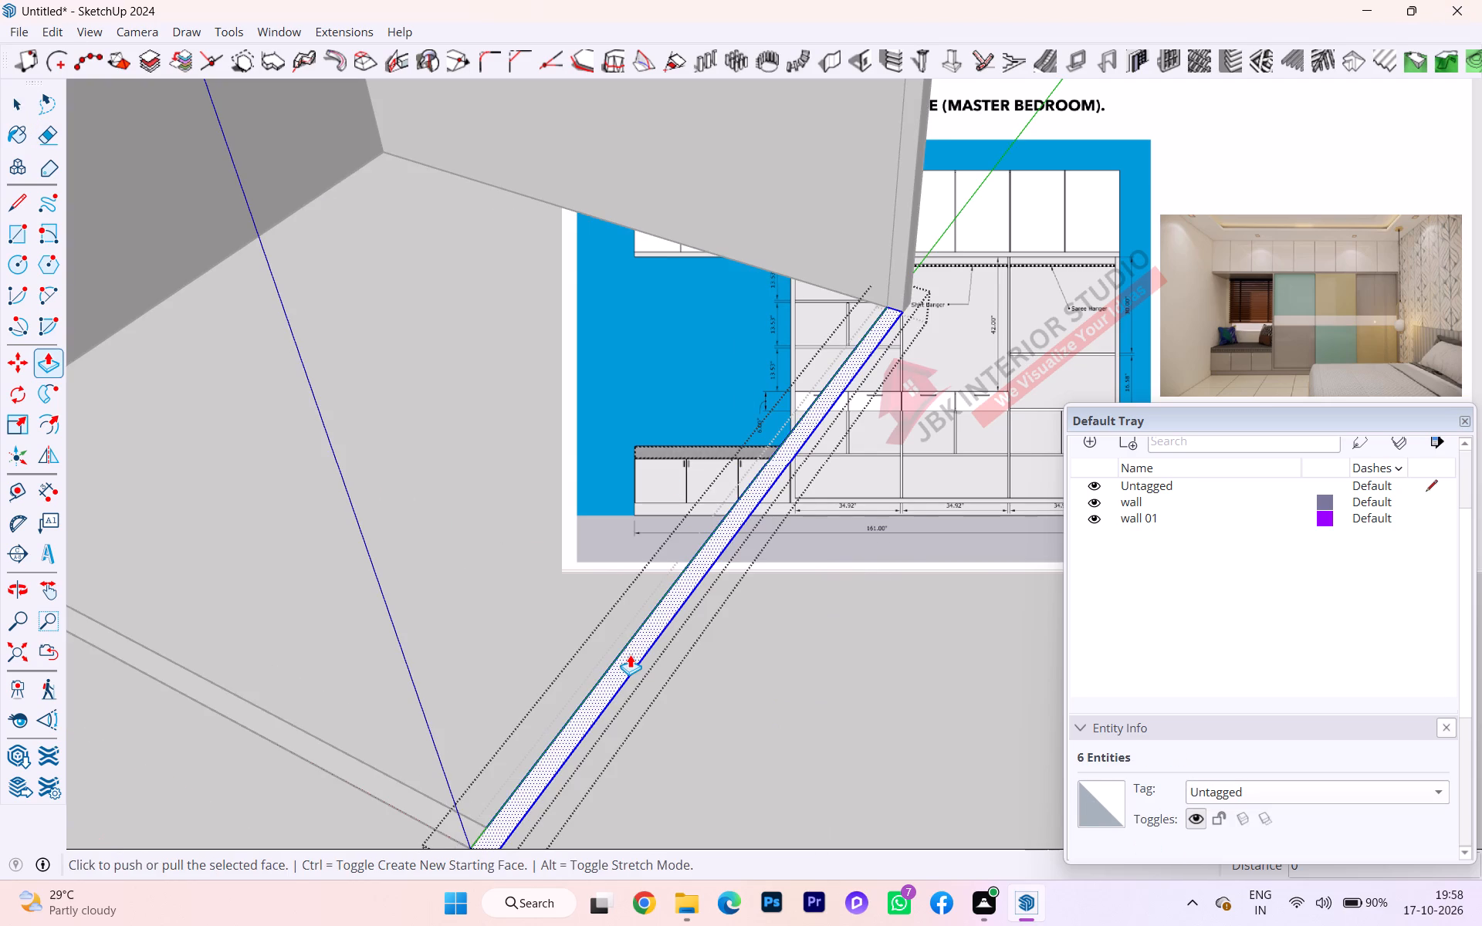
left_click(655, 615)
scroll(418, 409, "down", 1)
scroll(414, 411, "up", 1)
scroll(414, 411, "down", 15)
scroll(416, 411, "up", 1)
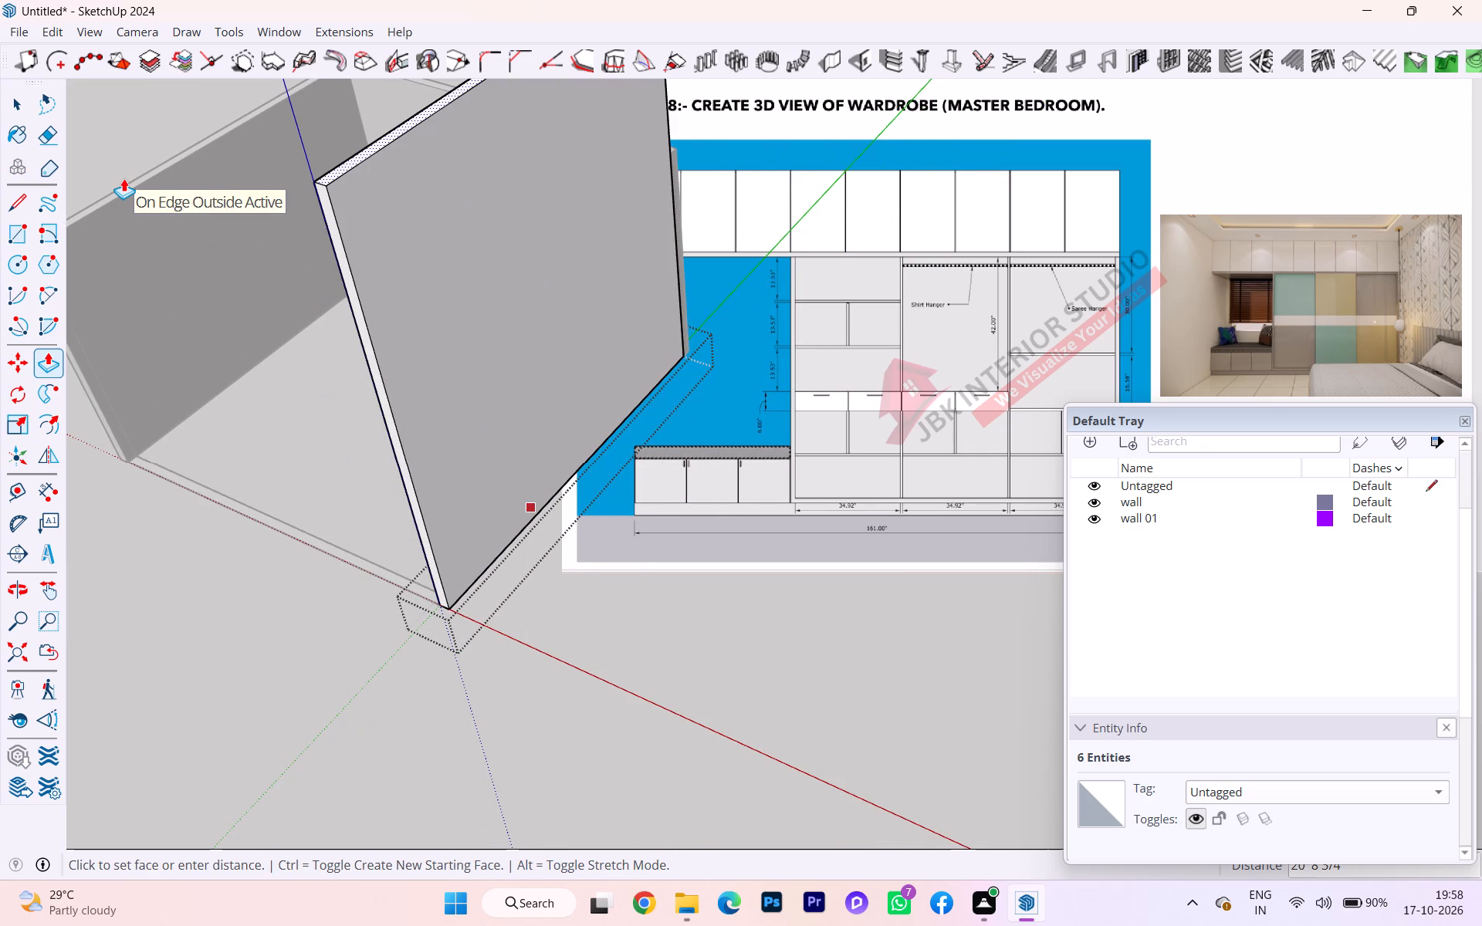
left_click(82, 217)
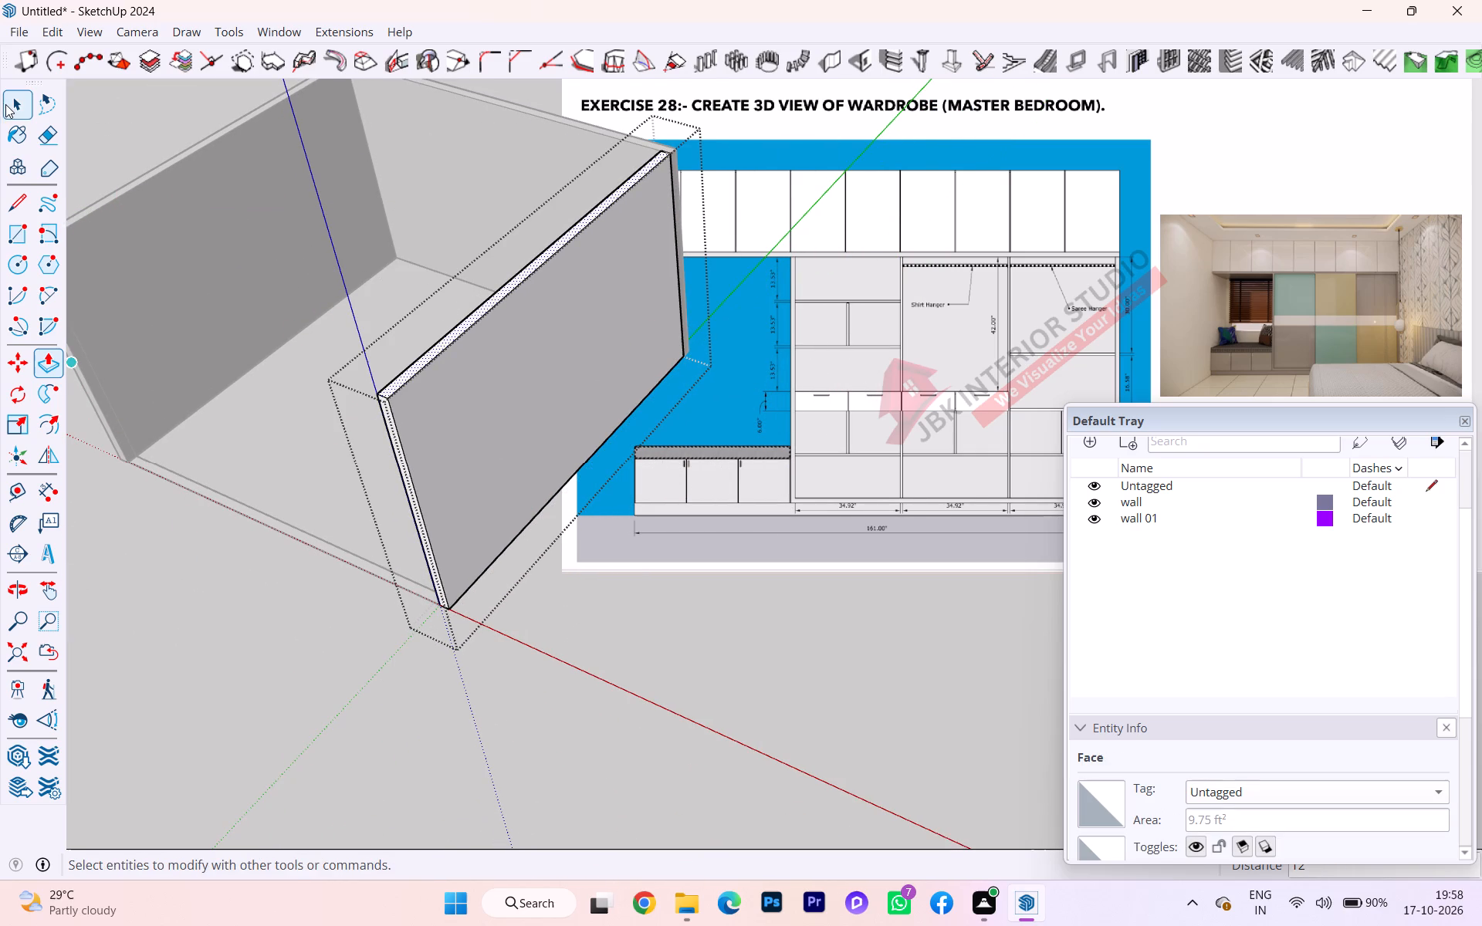
left_click(6, 104)
left_click(226, 482)
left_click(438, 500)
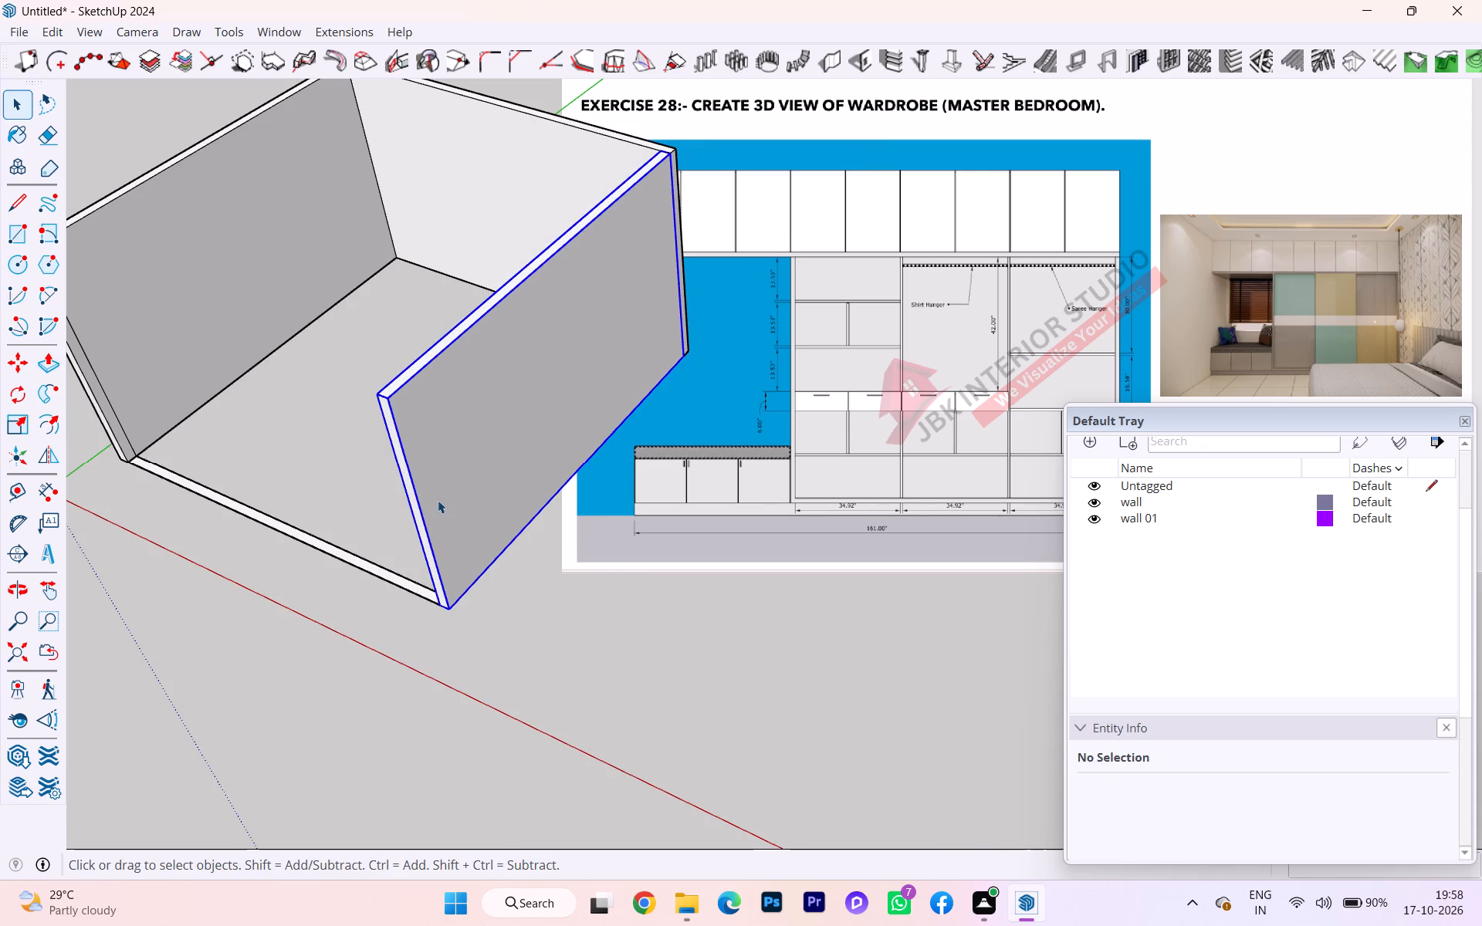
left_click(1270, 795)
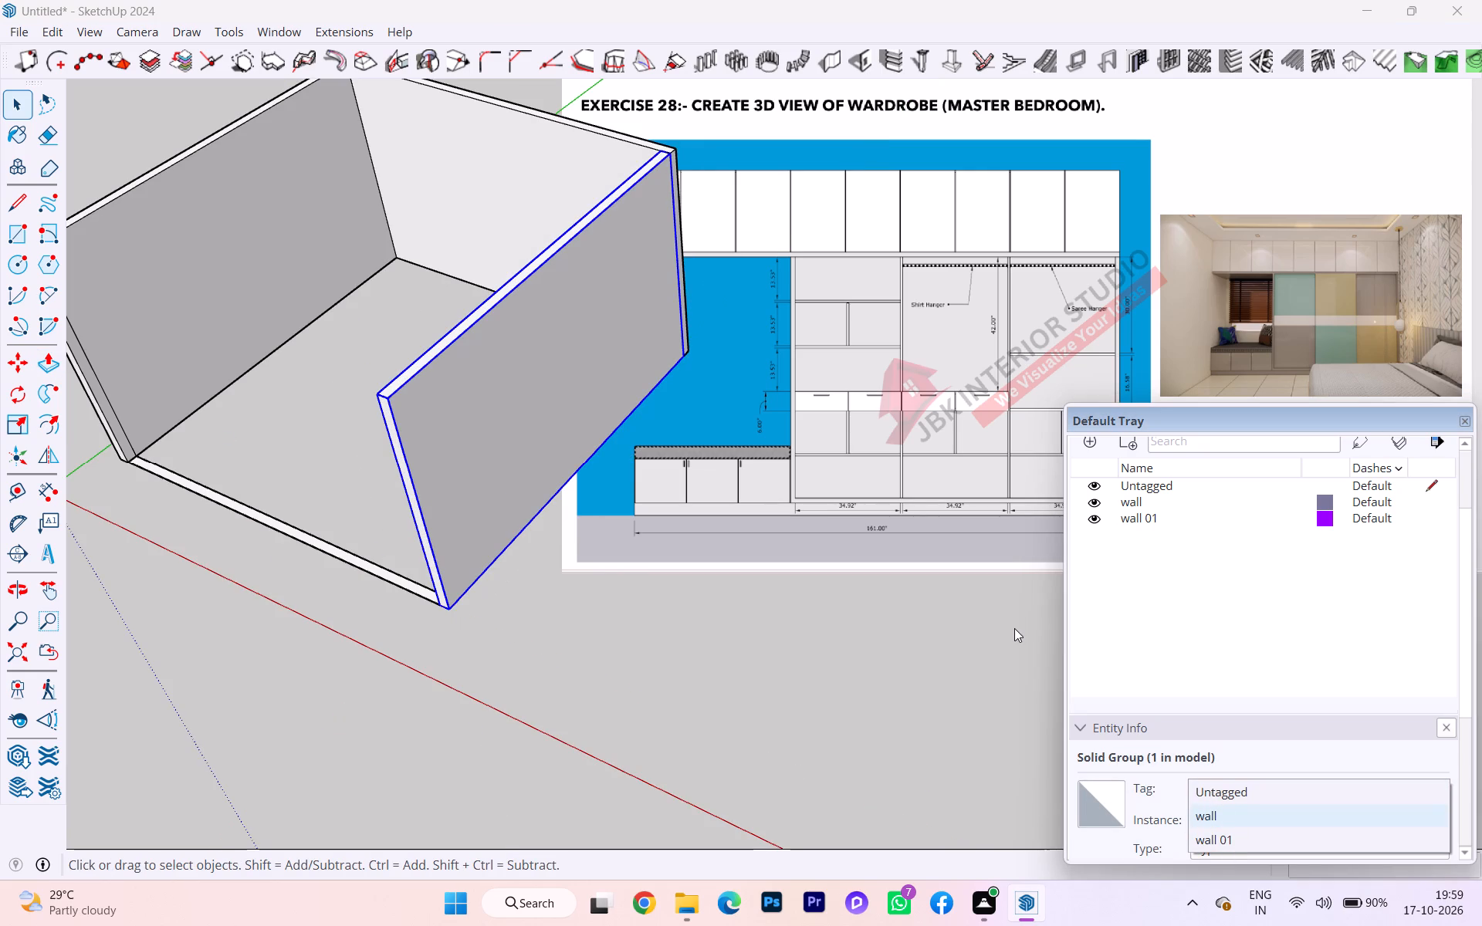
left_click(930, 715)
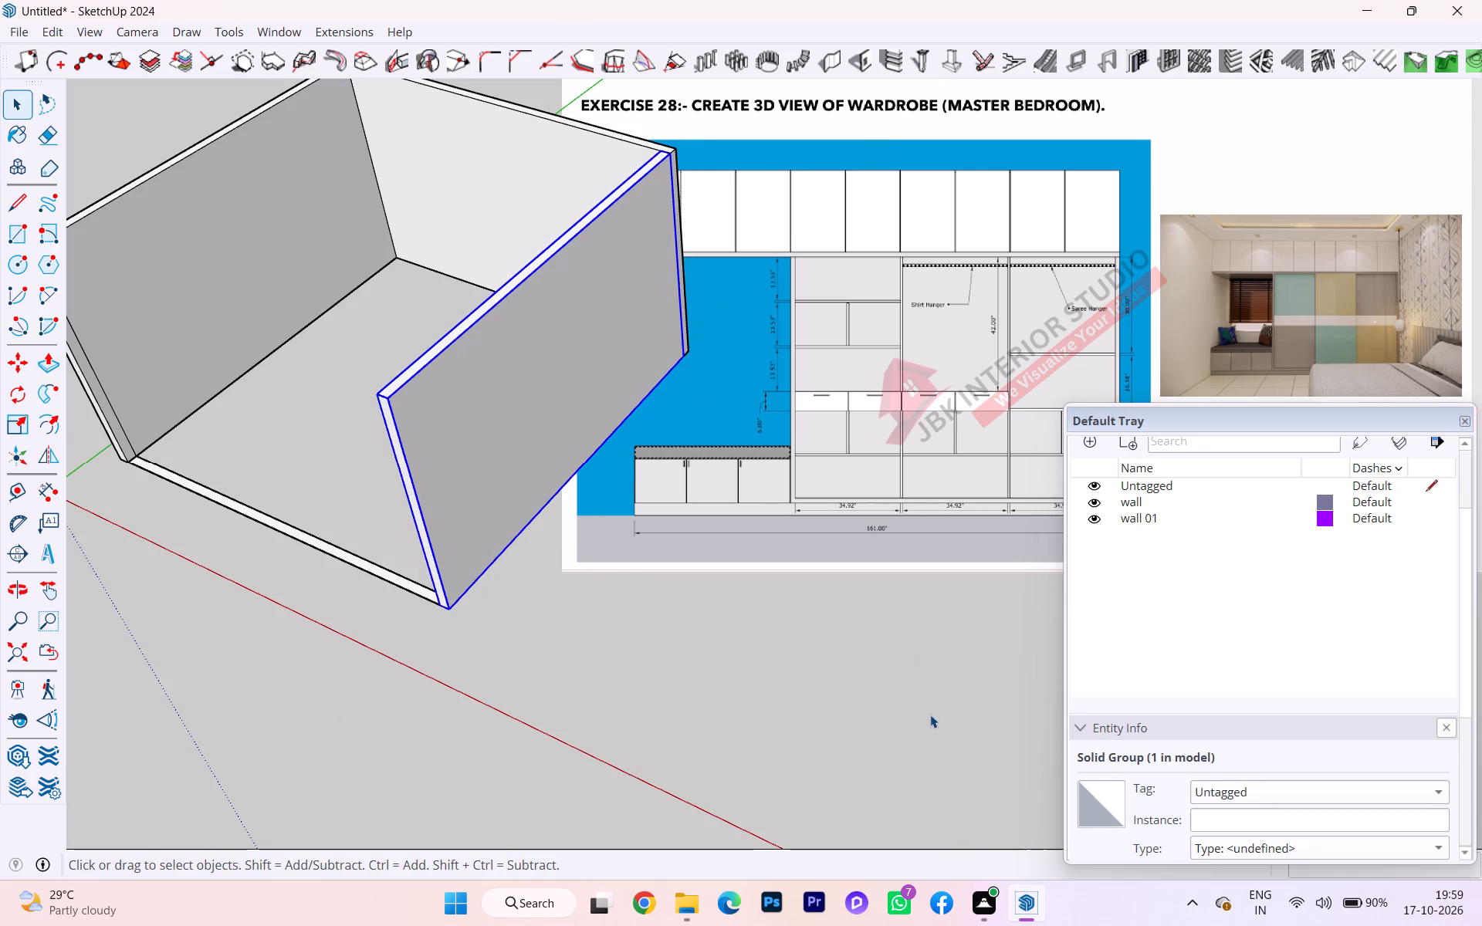
Change the tag of the grouped L-shaped rear walls to wall.
left_click(309, 225)
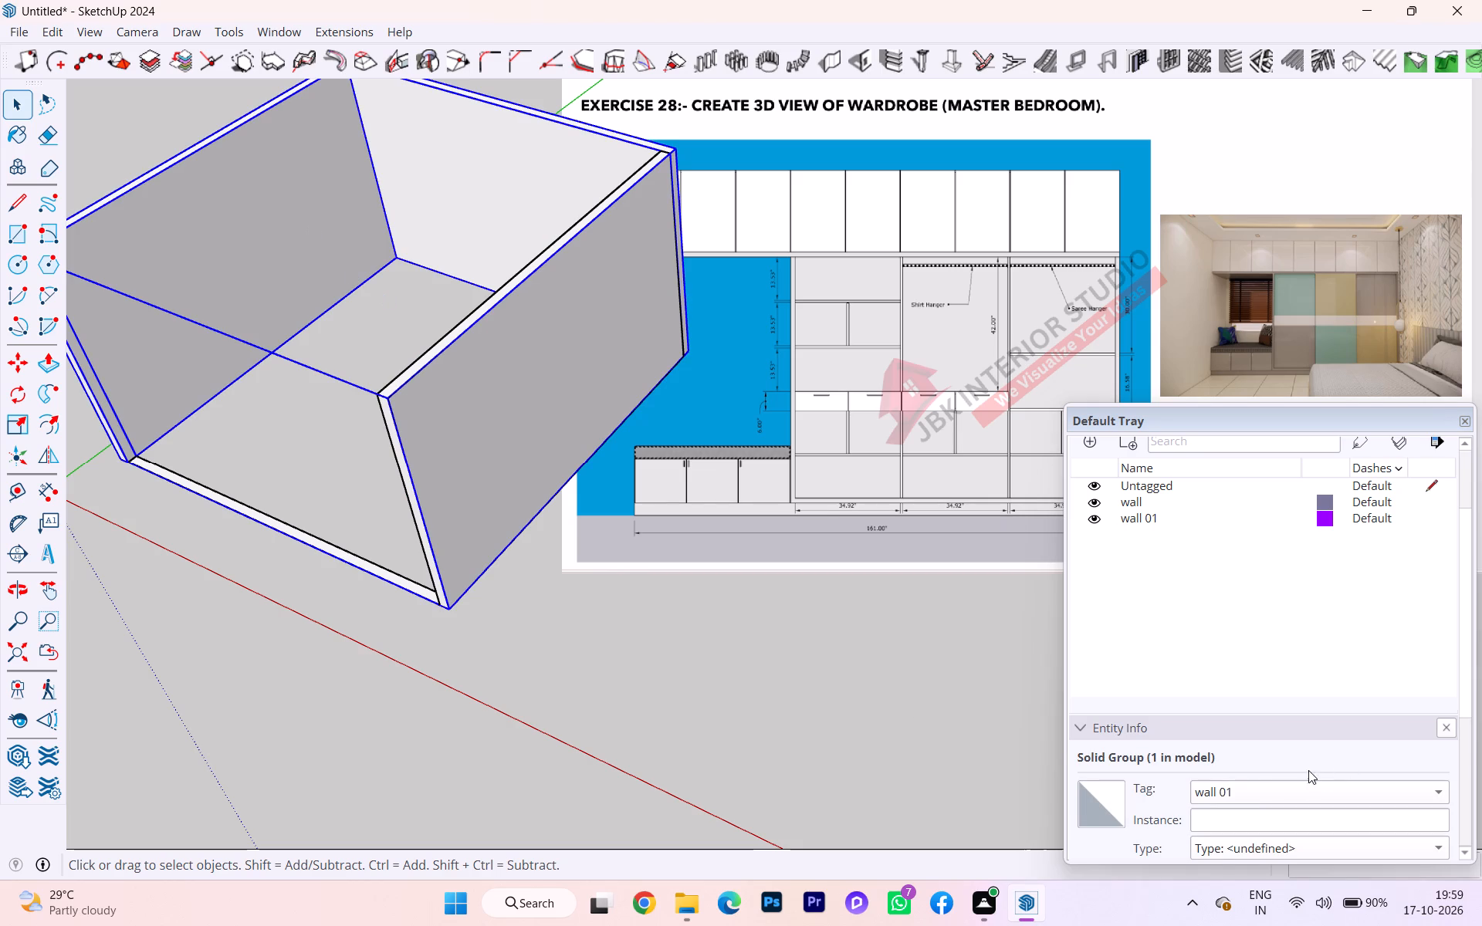
left_click(1230, 788)
left_click(1233, 766)
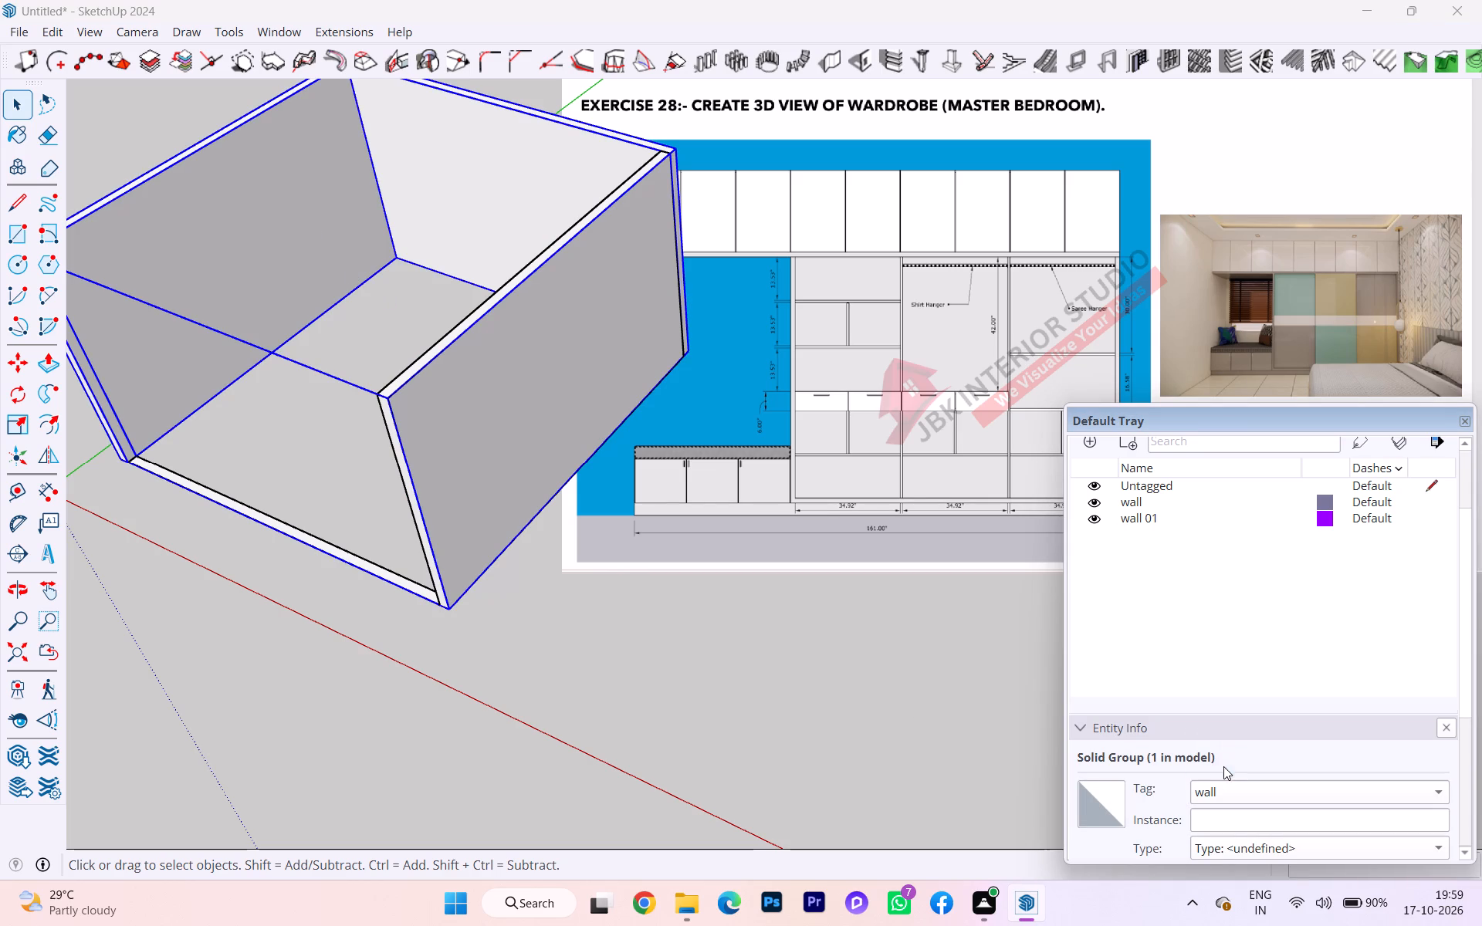
left_click(863, 740)
Assign the wall 01 tag to the right-hand side wall group and clear the selection.
double_click(444, 395)
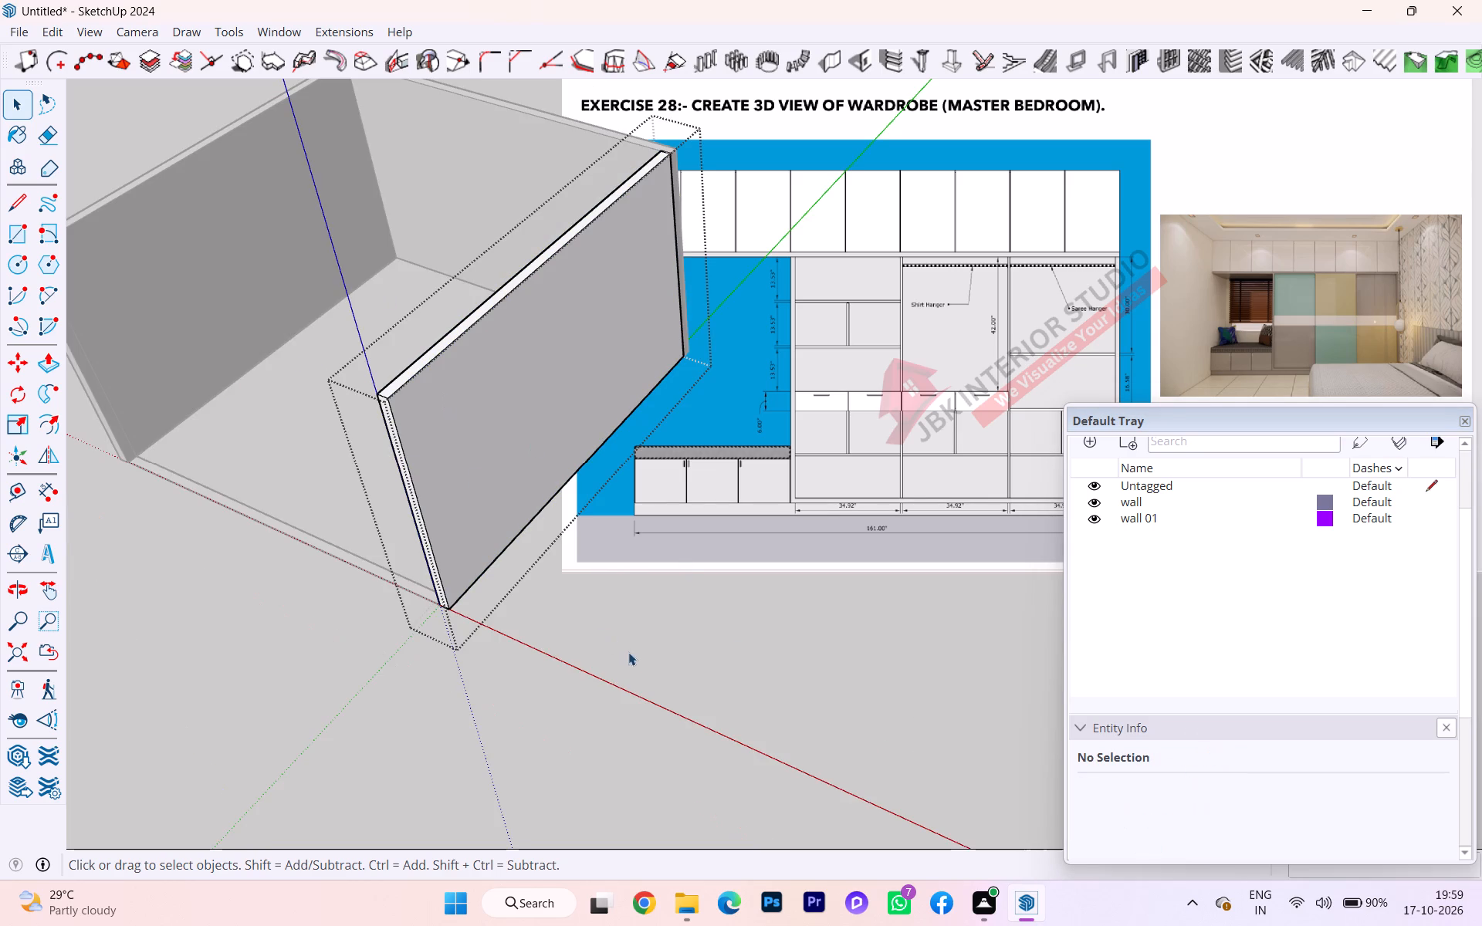
left_click(634, 654)
left_click(422, 442)
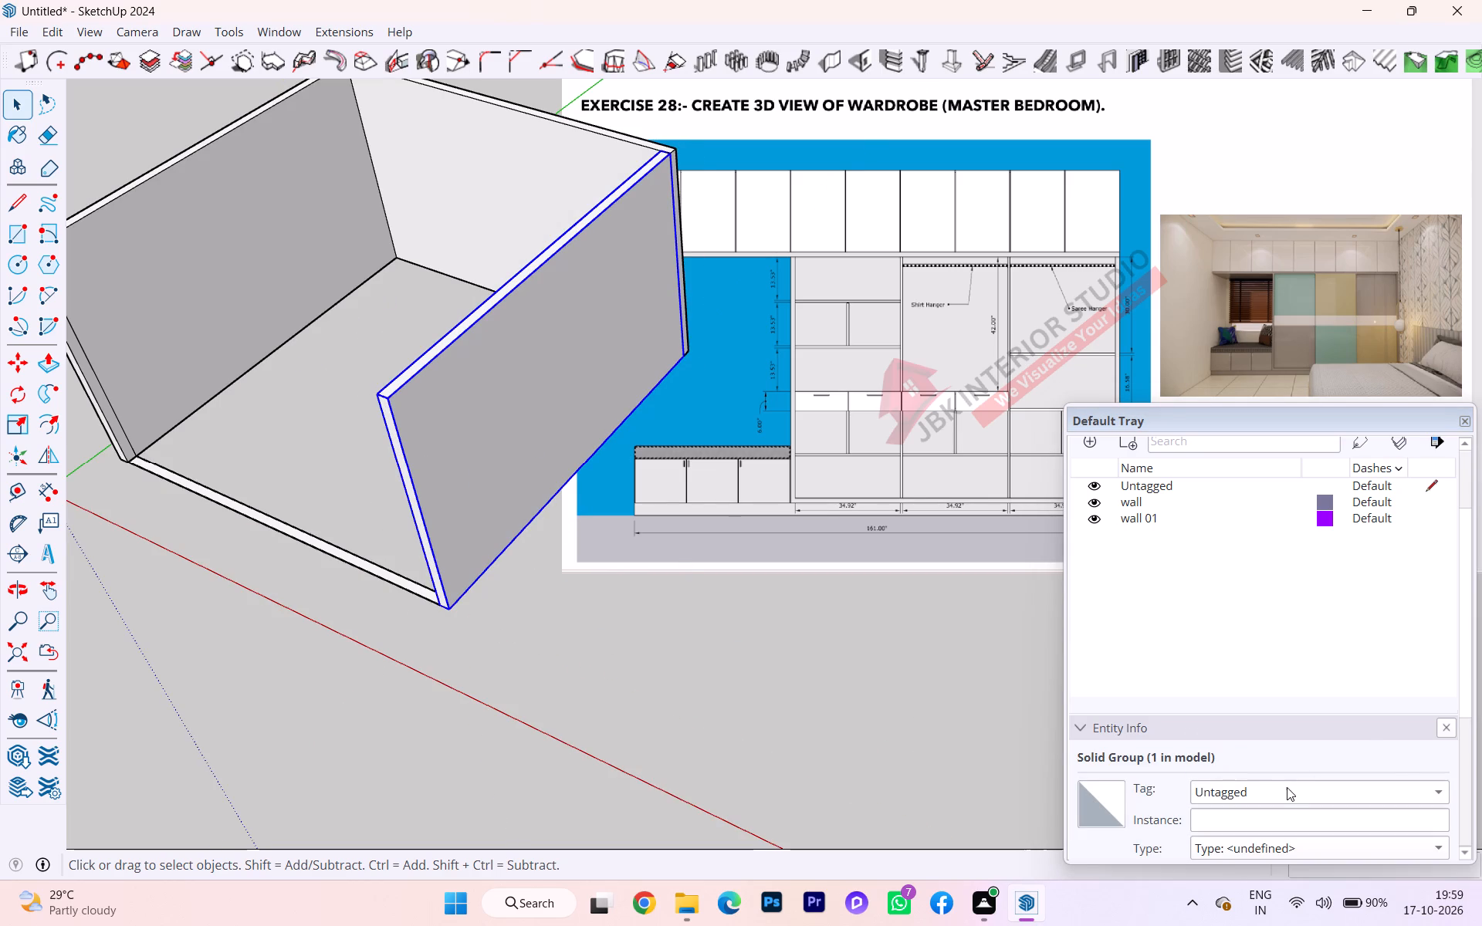
left_click(1267, 788)
left_click(1223, 841)
left_click(911, 690)
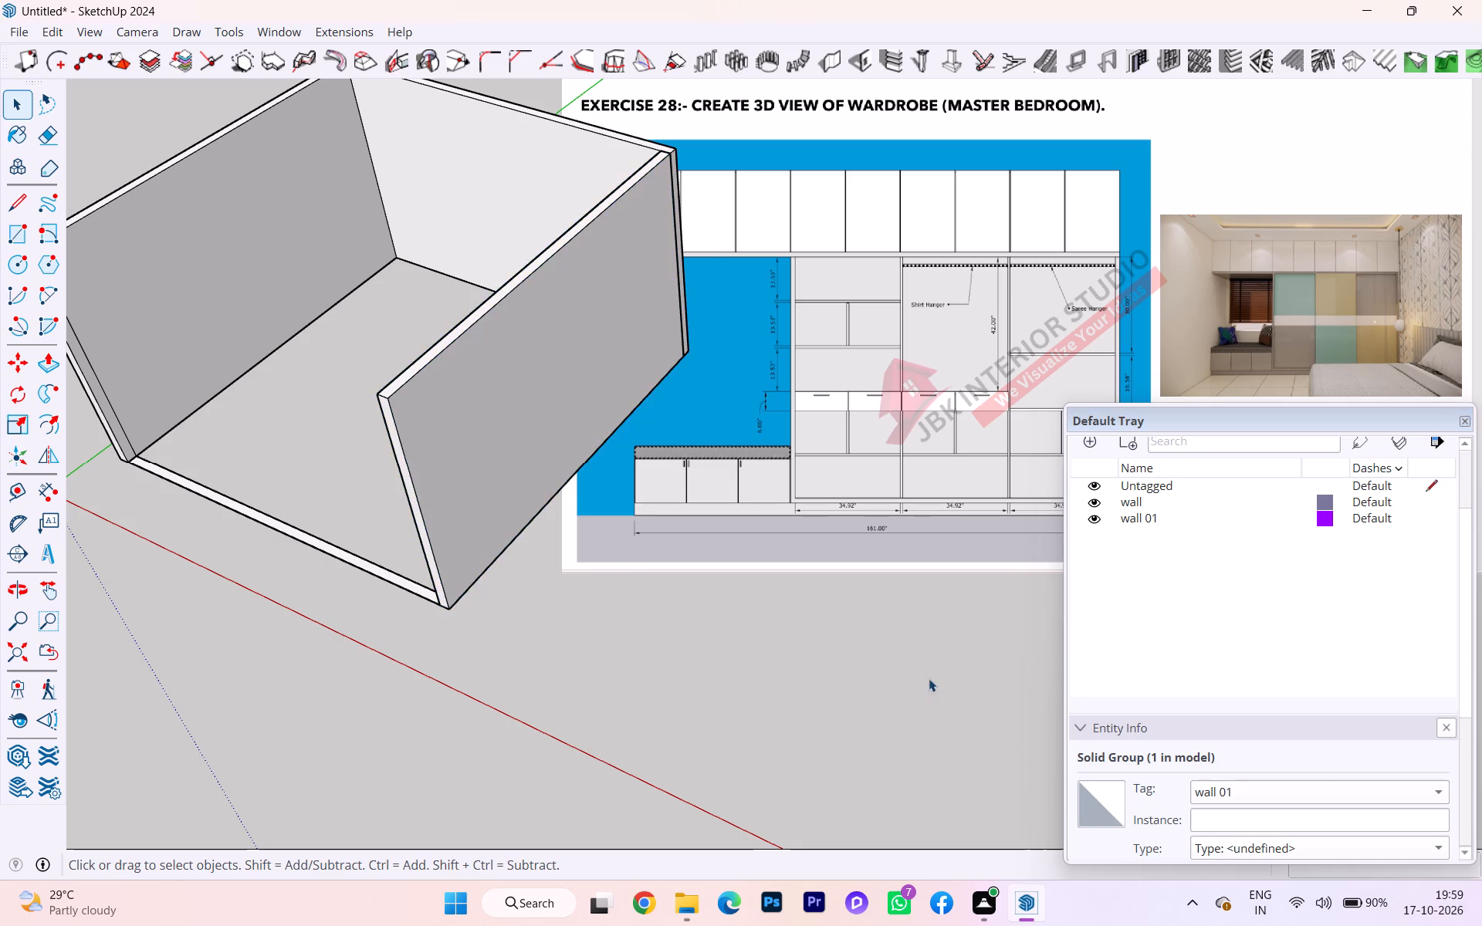
Erase the leftover flat strip along the open front of the room, between the two side walls.
scroll(940, 670, "down", 3)
middle_click_drag(506, 338, 675, 172)
scroll(529, 592, "up", 3)
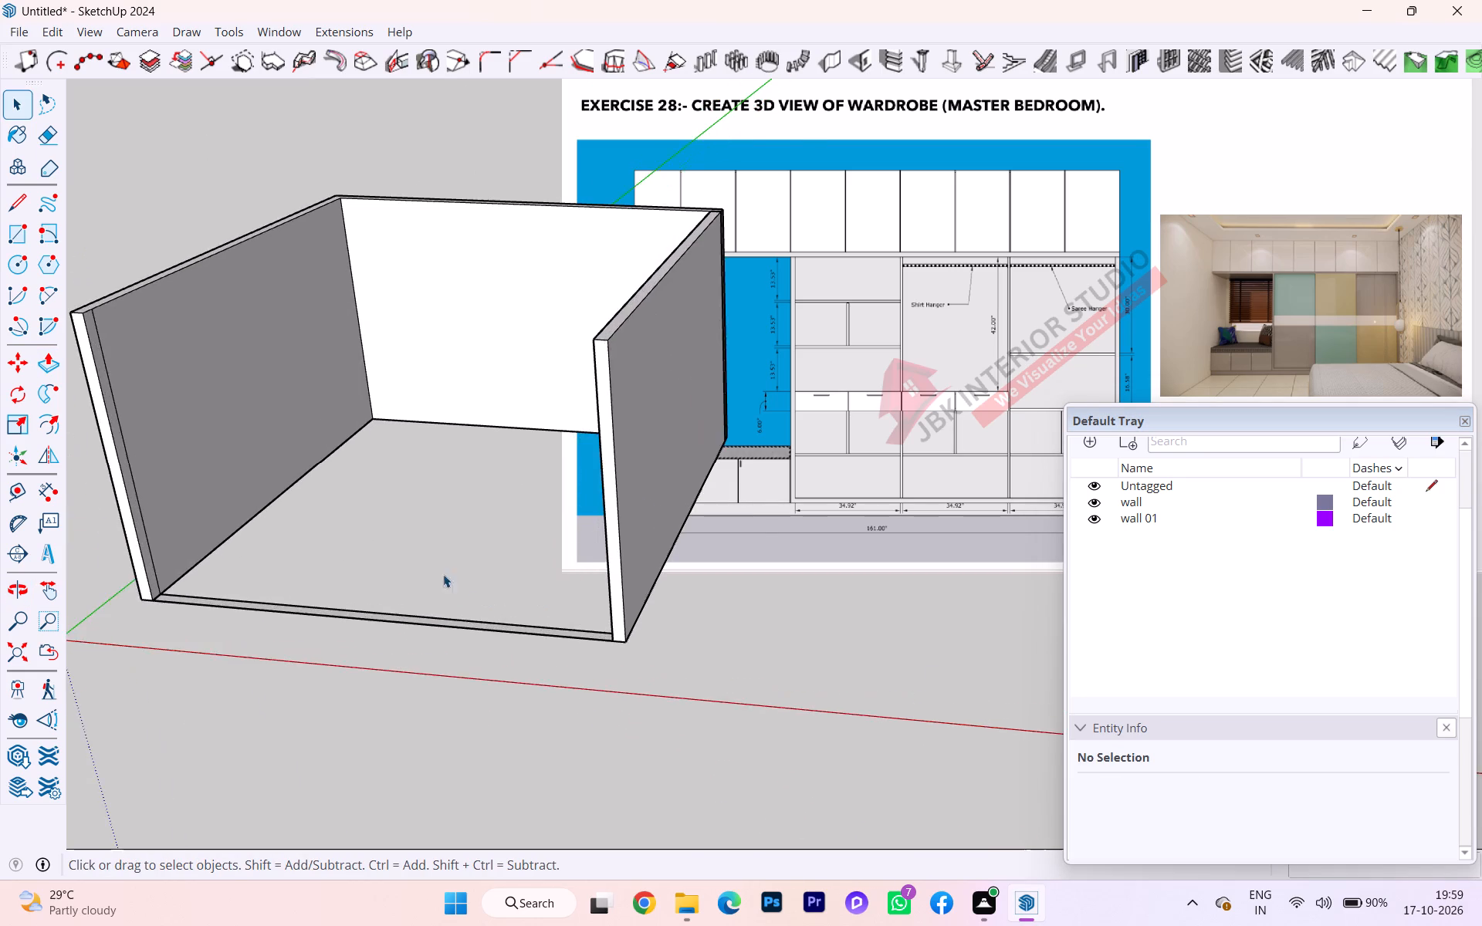
scroll(415, 544, "up", 5)
scroll(350, 537, "down", 4)
scroll(350, 538, "up", 1)
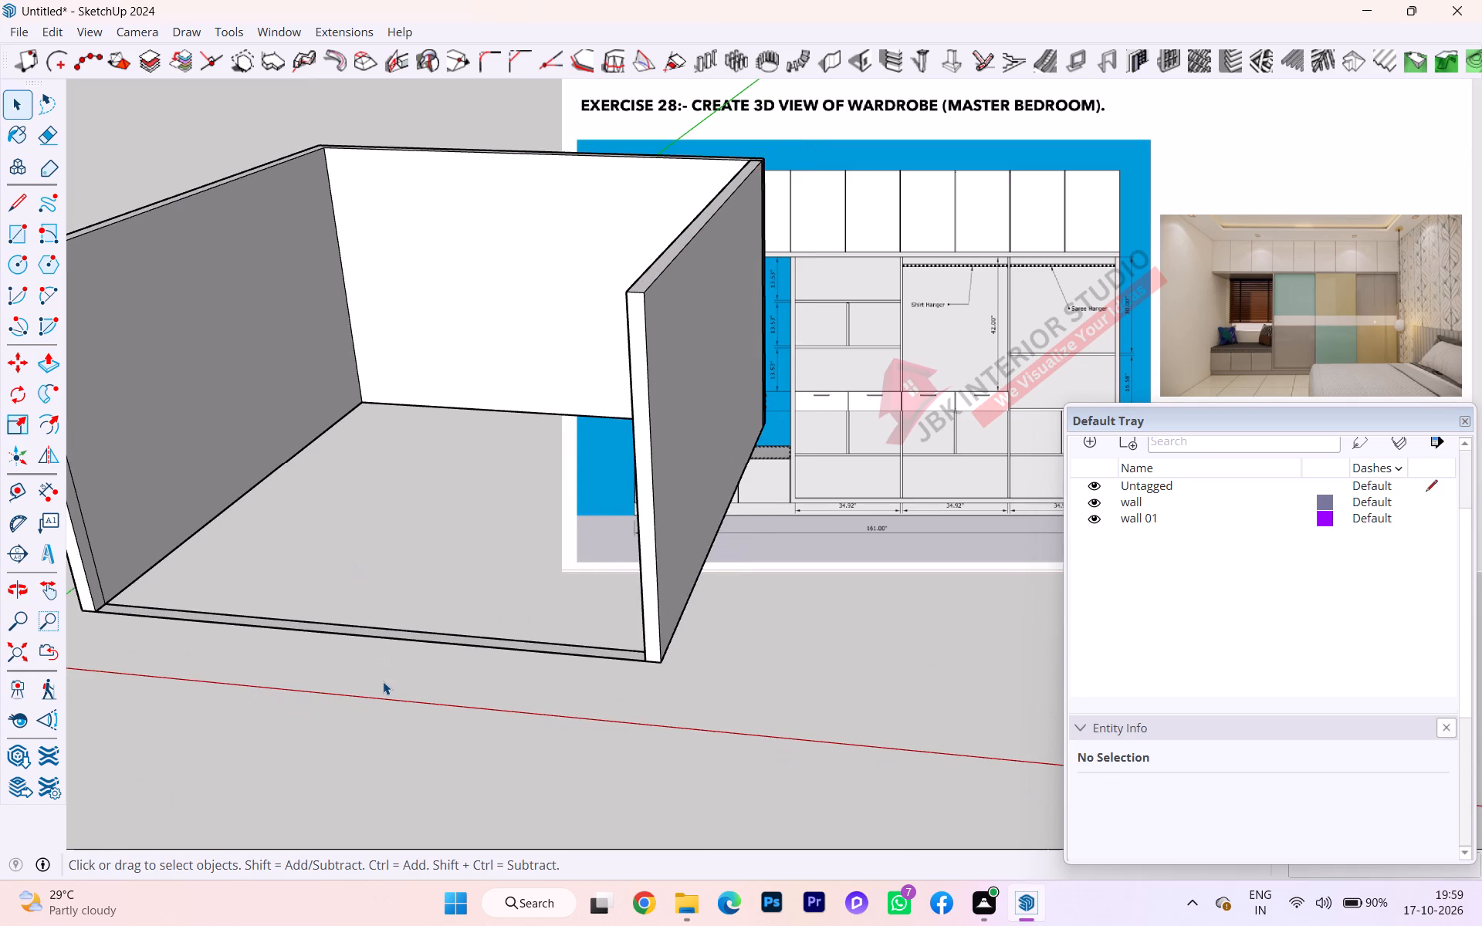
type("tr")
key("Return")
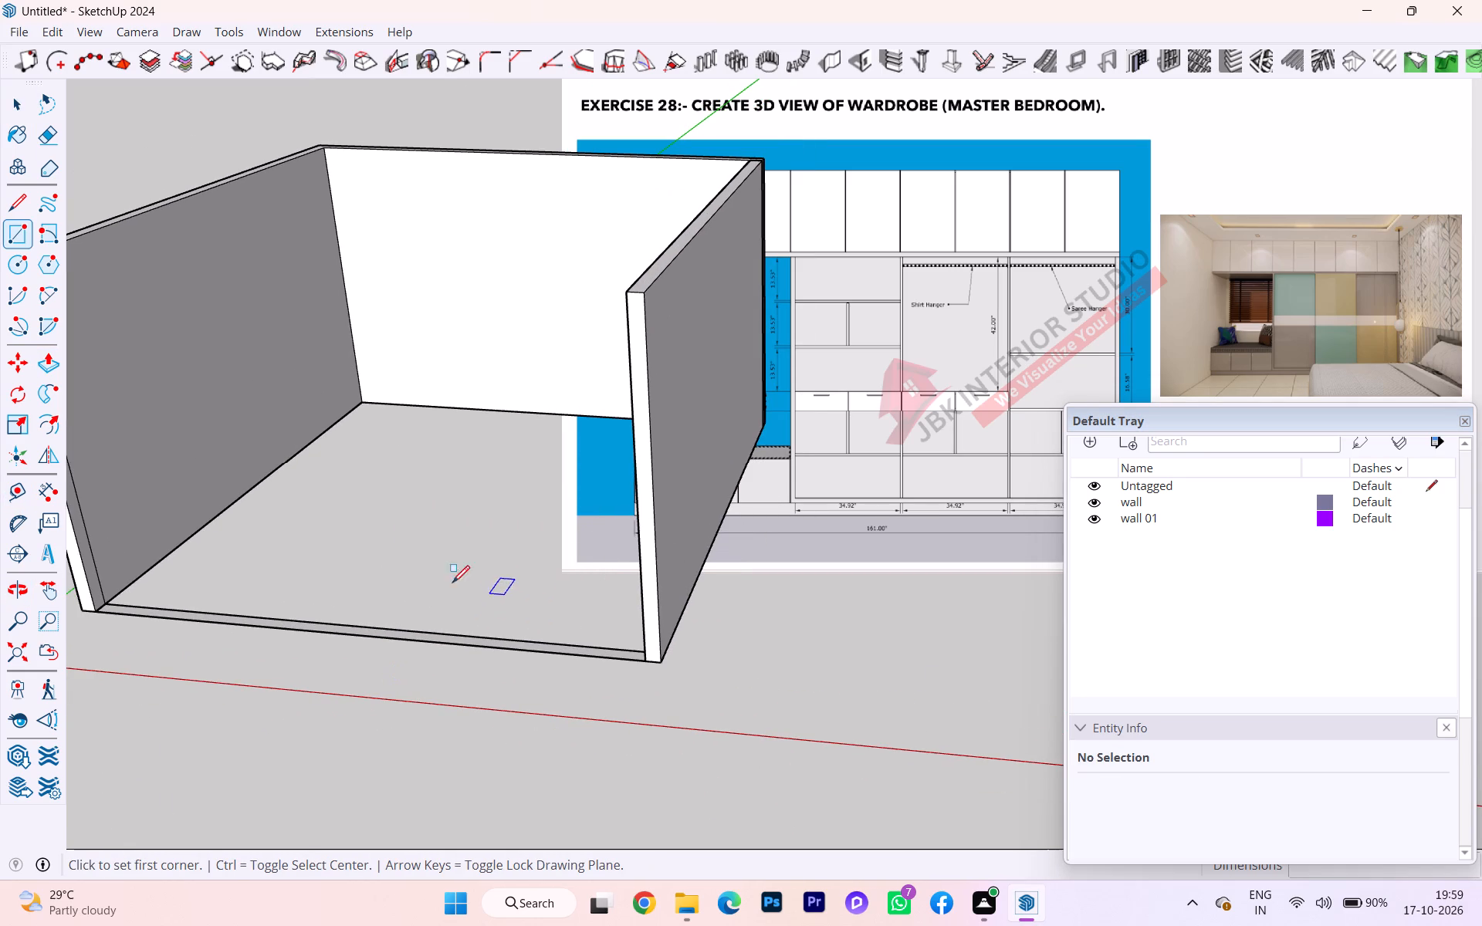
left_click(49, 130)
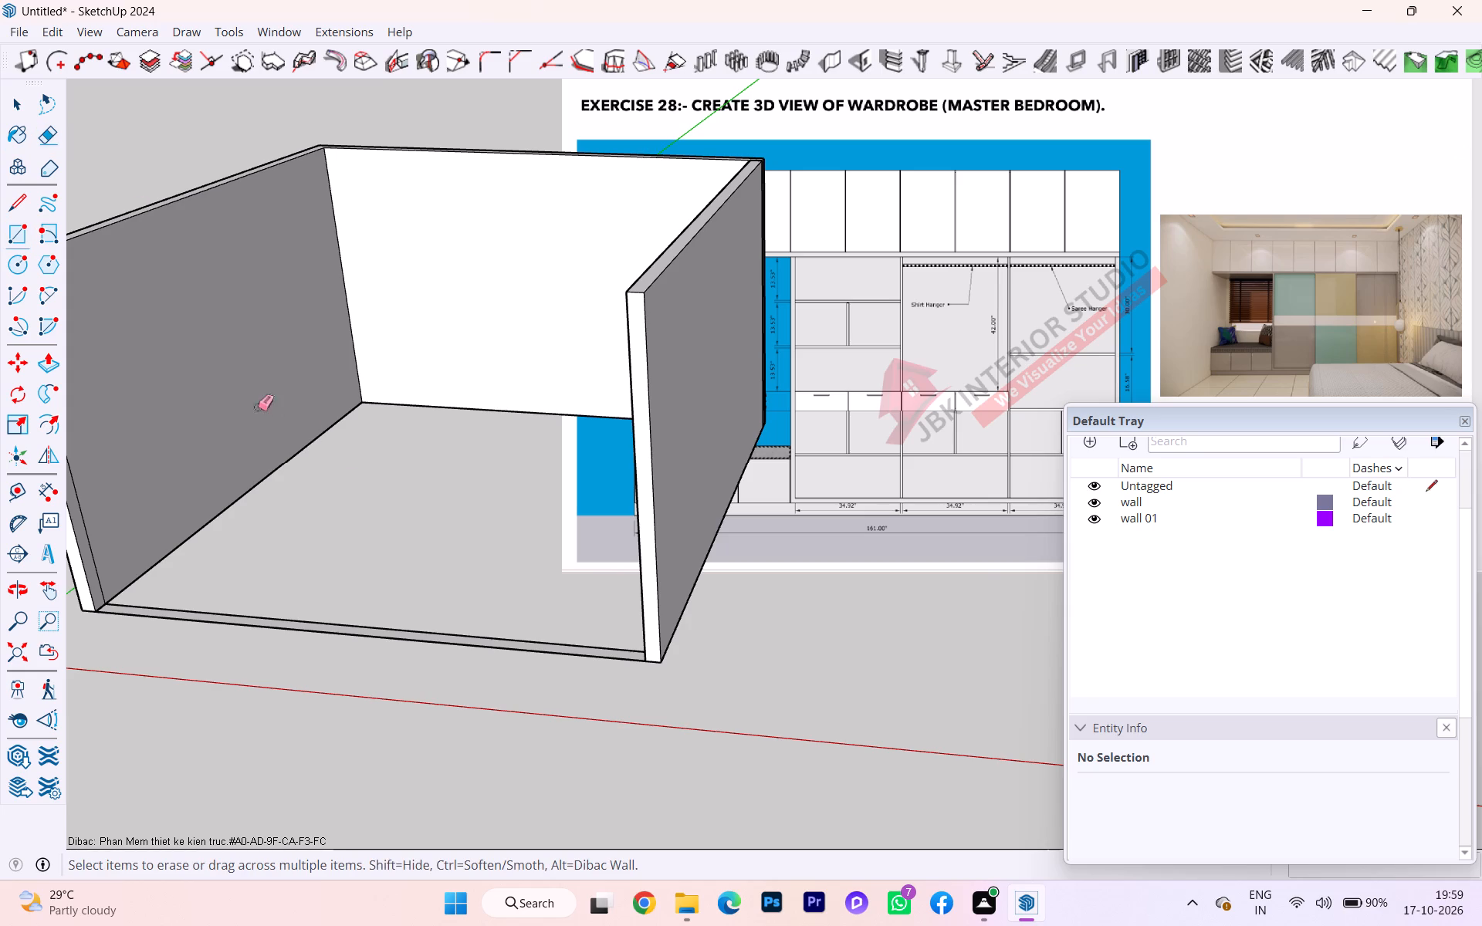
left_click_drag(398, 556, 386, 670)
scroll(396, 531, "down", 1)
scroll(391, 536, "up", 1)
scroll(390, 538, "down", 2)
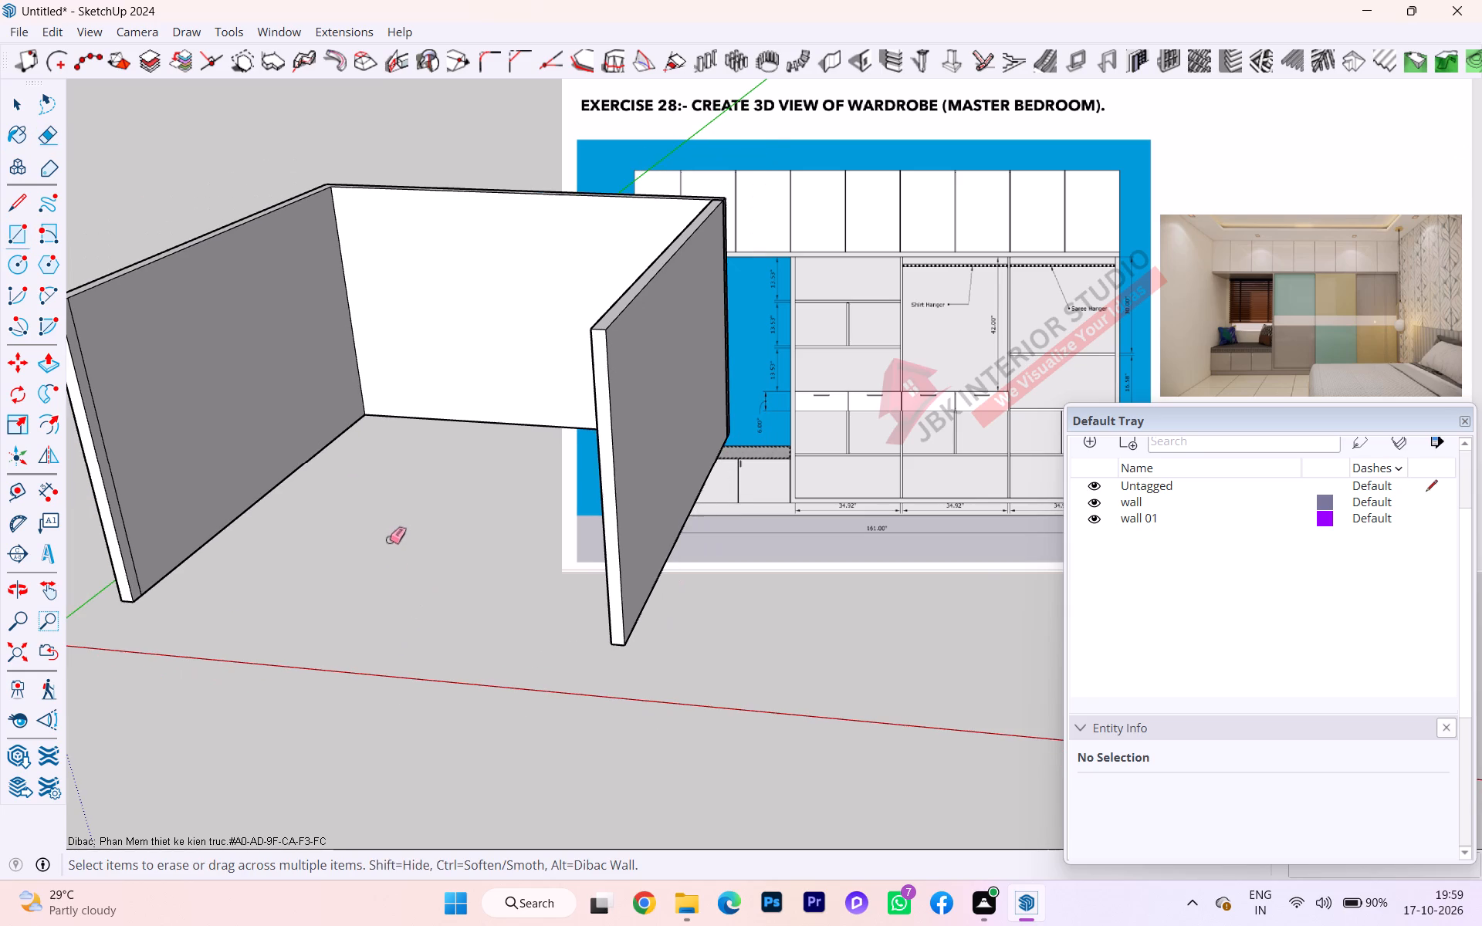
left_click(5, 105)
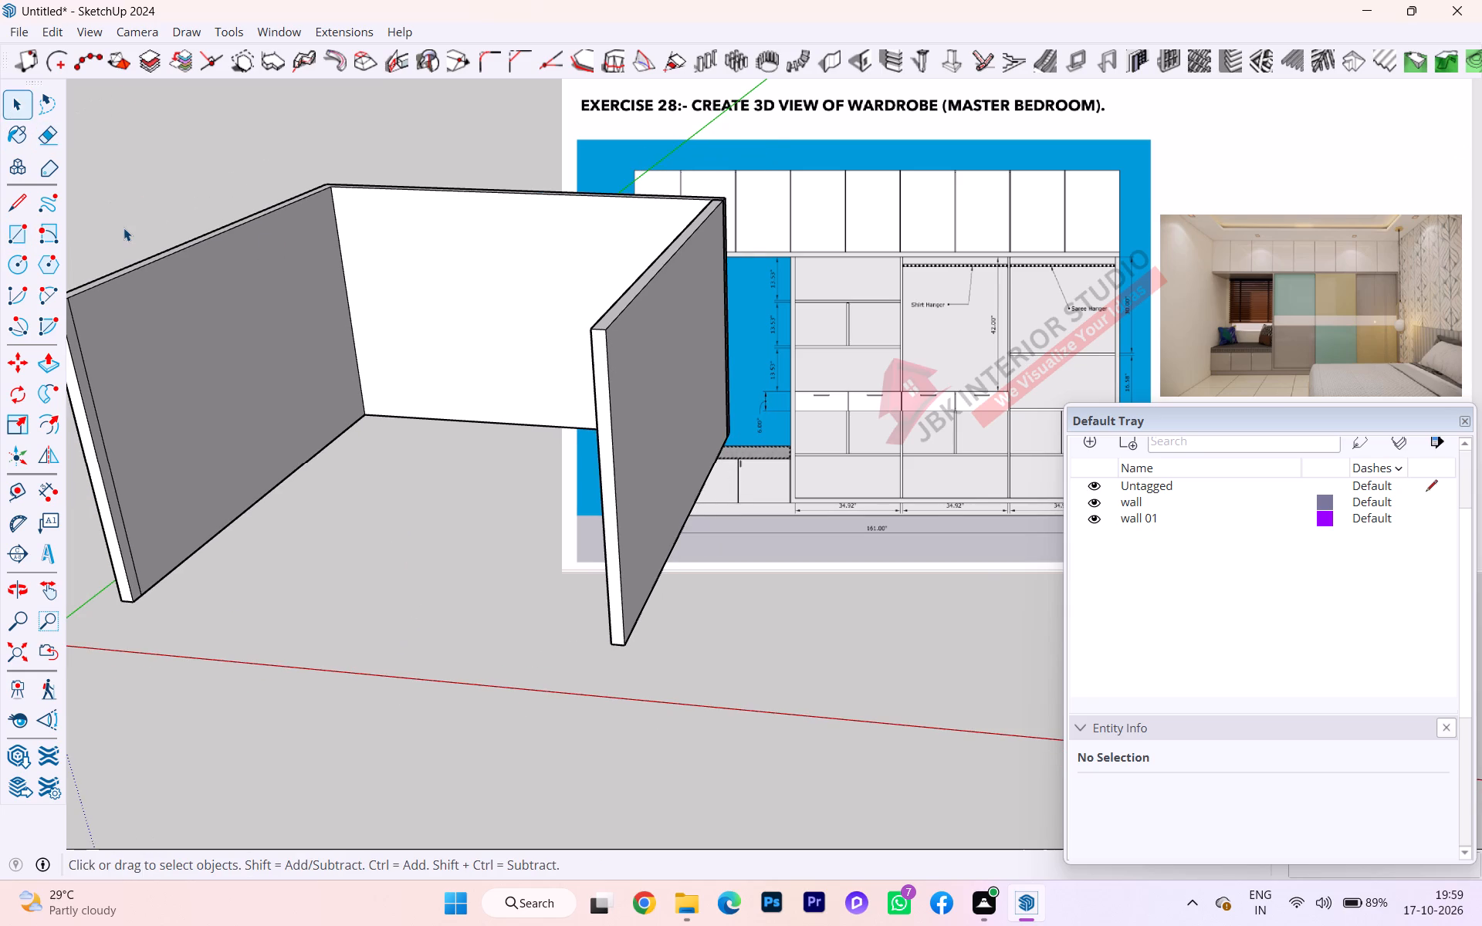
Draw a floor rectangle between the walls, from the rear-left inner corner to the front inner corner of the right wall.
key("r")
key("Return")
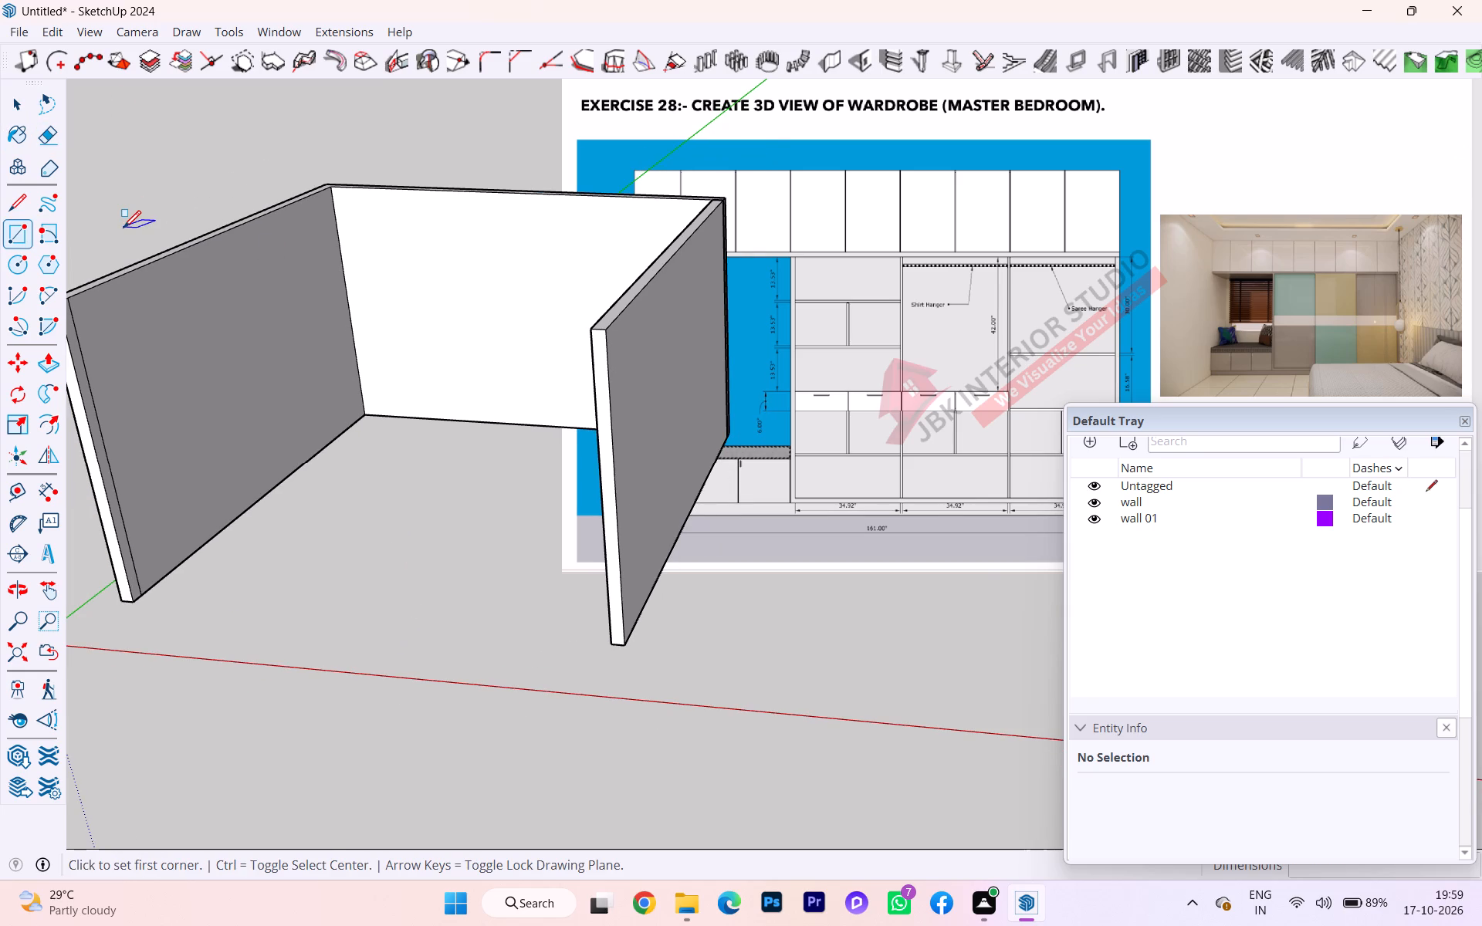
scroll(80, 478, "down", 4)
middle_click_drag(175, 465, 242, 211)
scroll(175, 465, "down", 1)
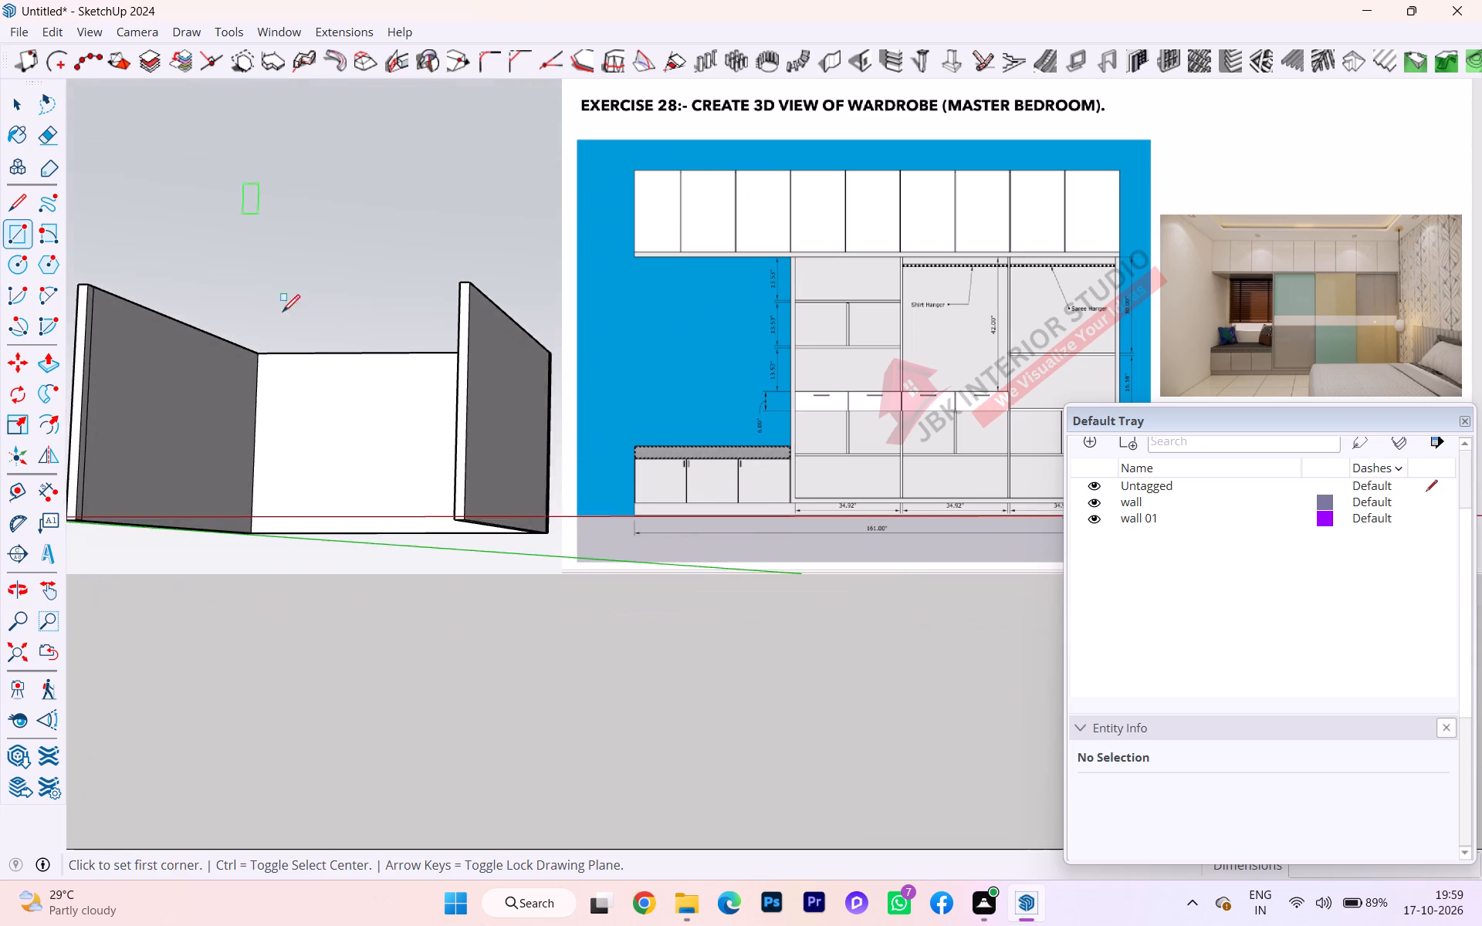
scroll(272, 560, "up", 2)
scroll(271, 573, "down", 2)
scroll(271, 573, "up", 2)
scroll(269, 569, "down", 2)
middle_click_drag(269, 568, 319, 751)
scroll(249, 482, "up", 3)
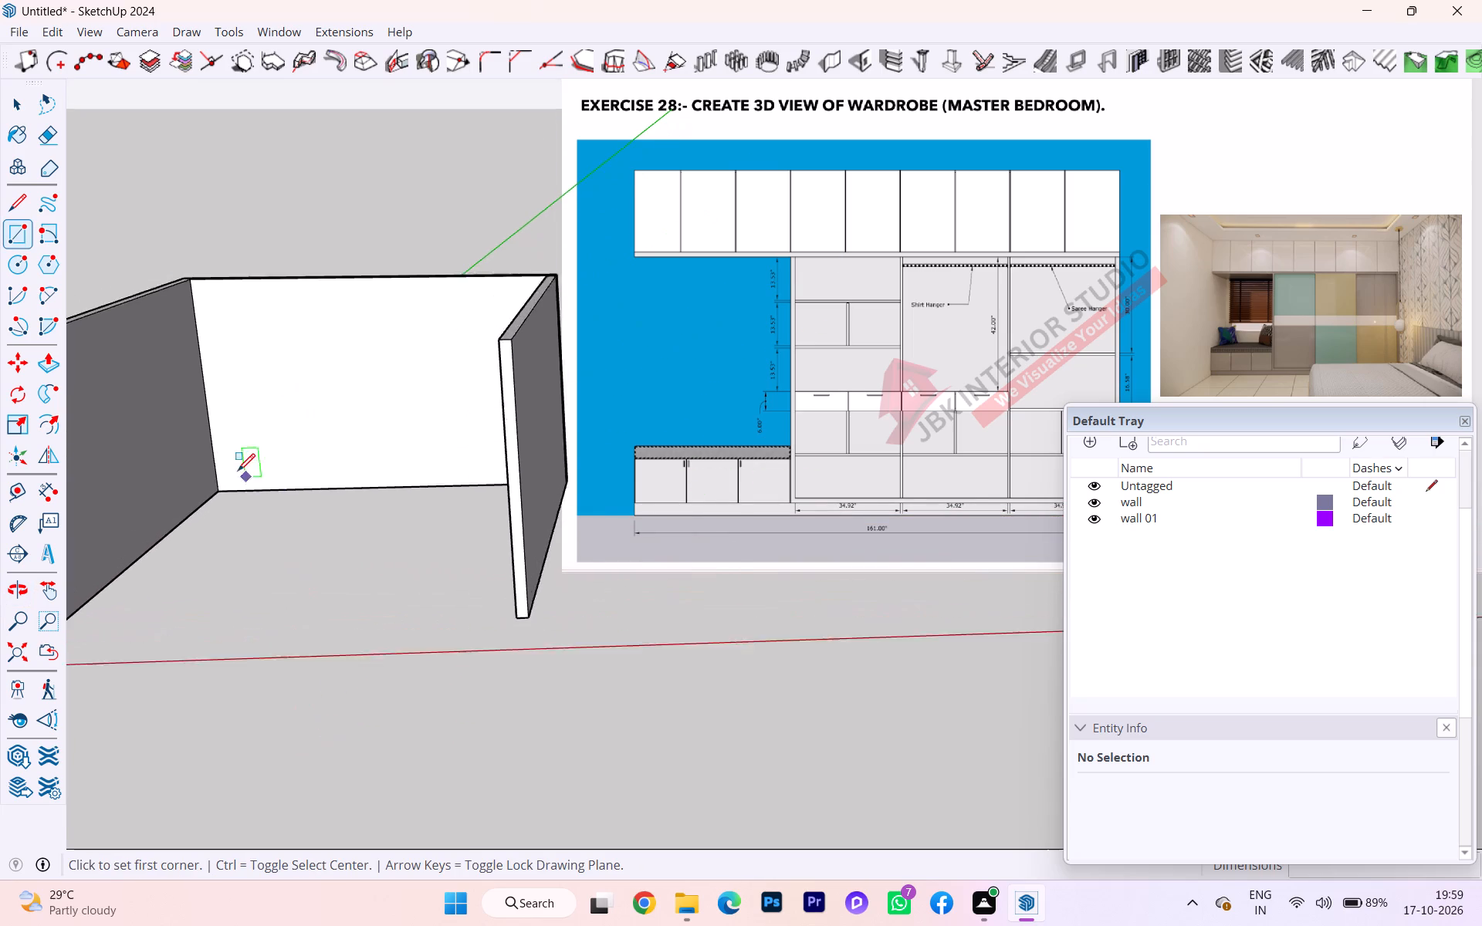
scroll(238, 471, "up", 2)
left_click(209, 497)
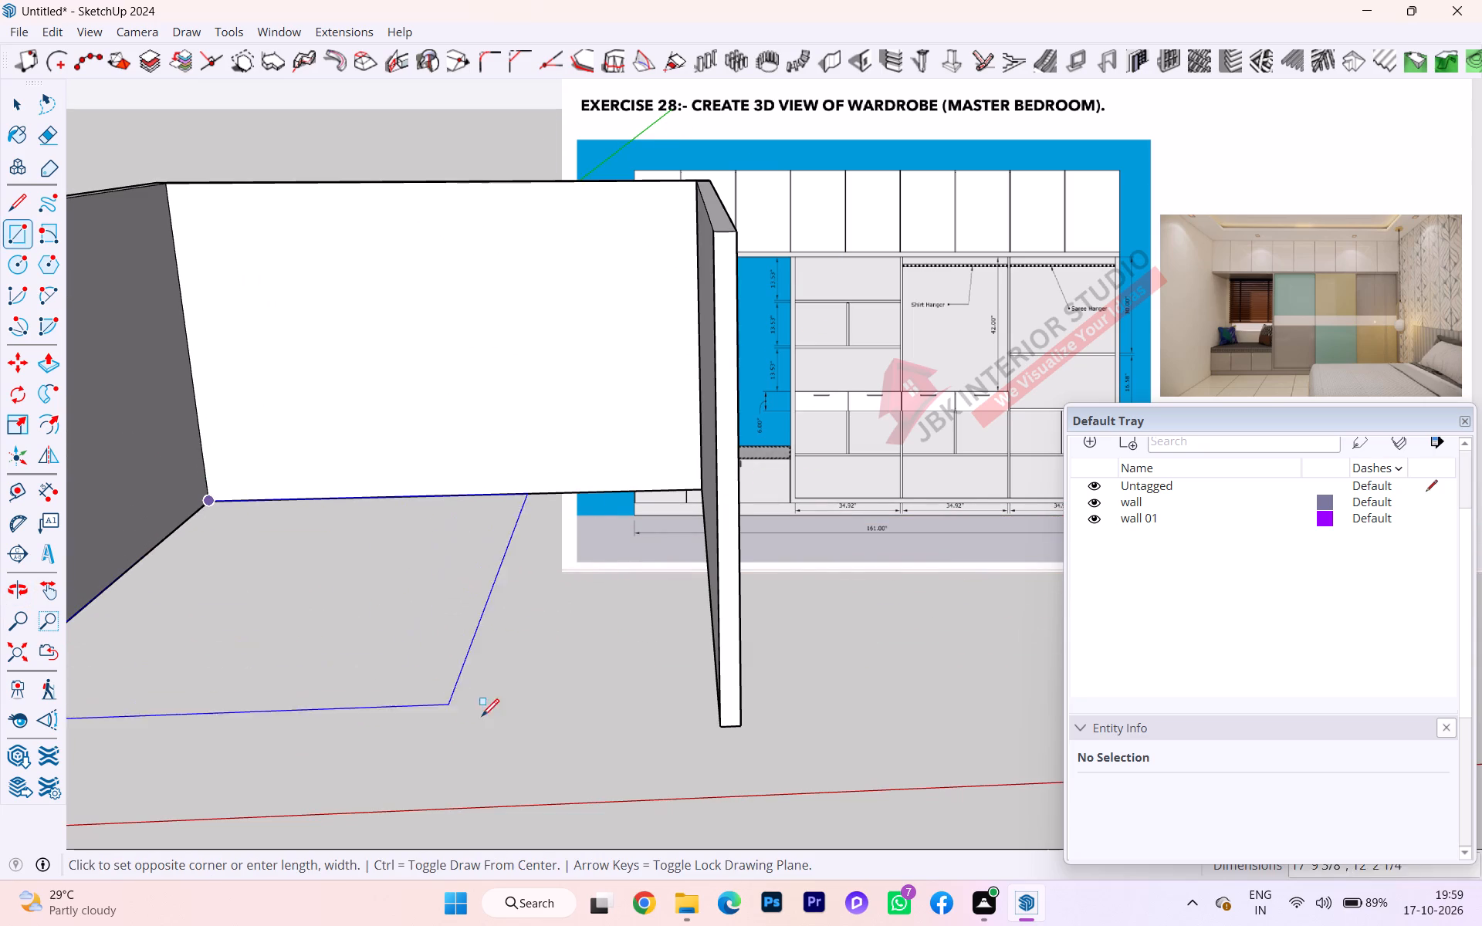
left_click(723, 730)
Make the new floor face and its edges a group.
scroll(655, 634, "down", 3)
middle_click_drag(655, 634, 674, 806)
left_click(0, 92)
left_click(8, 113)
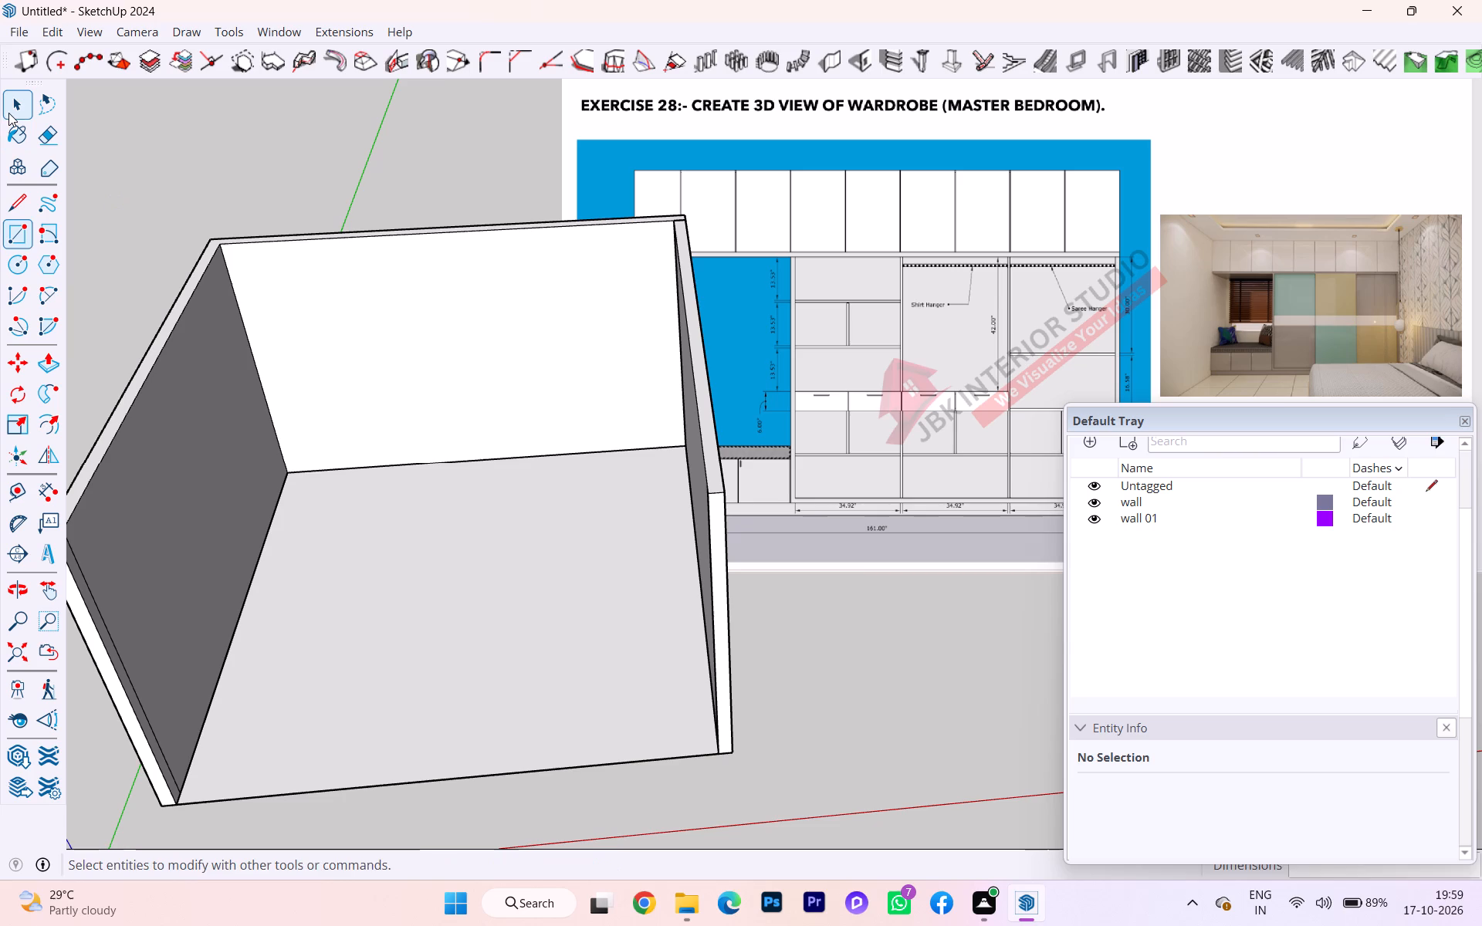
triple_click(377, 549)
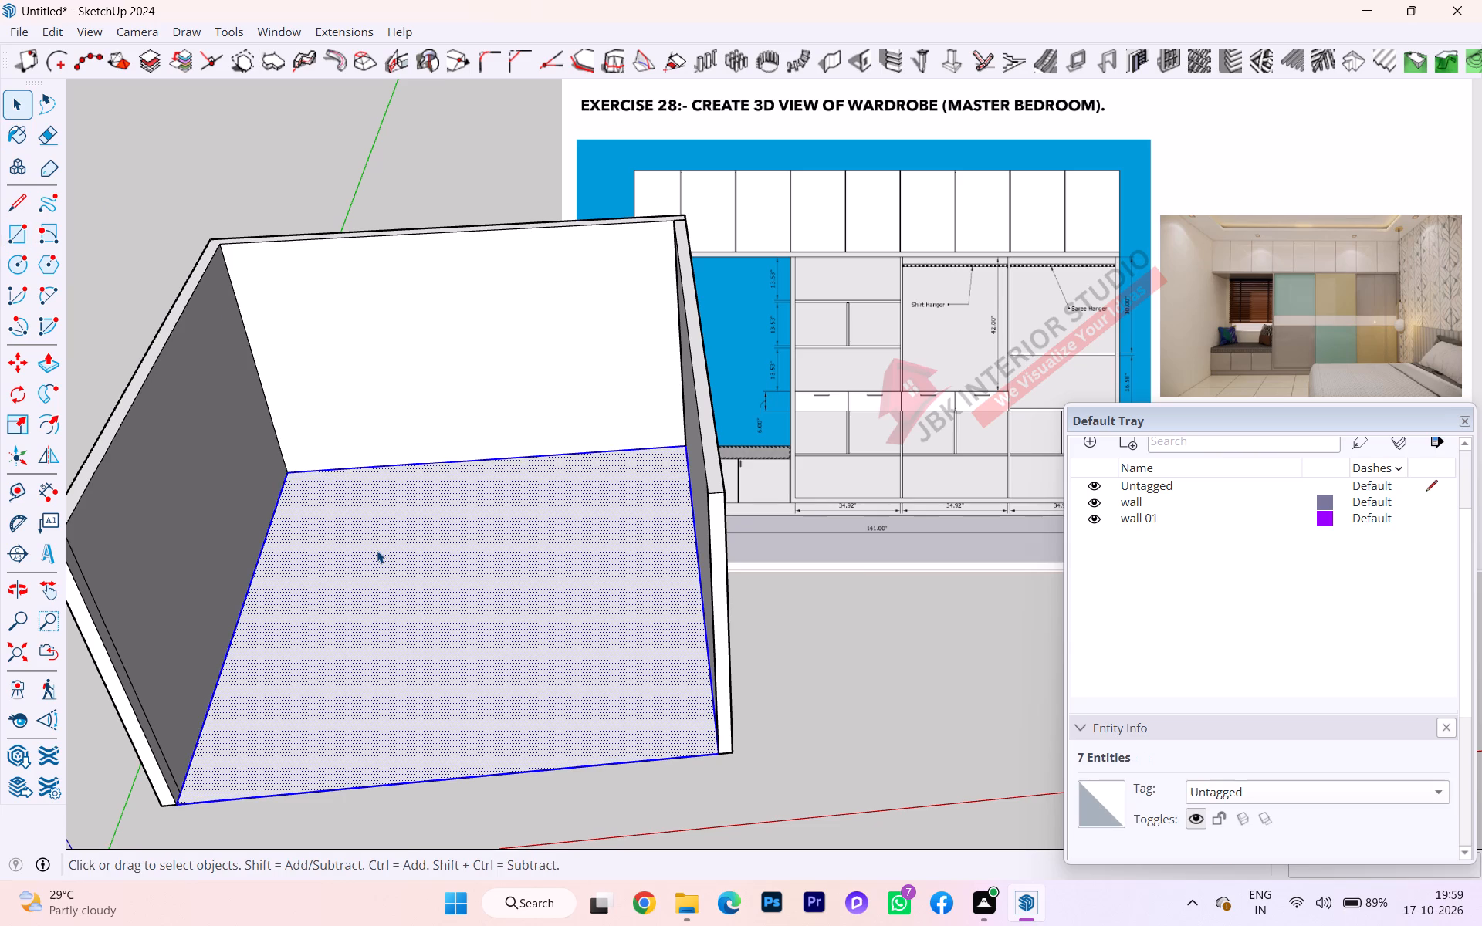
right_click(377, 550)
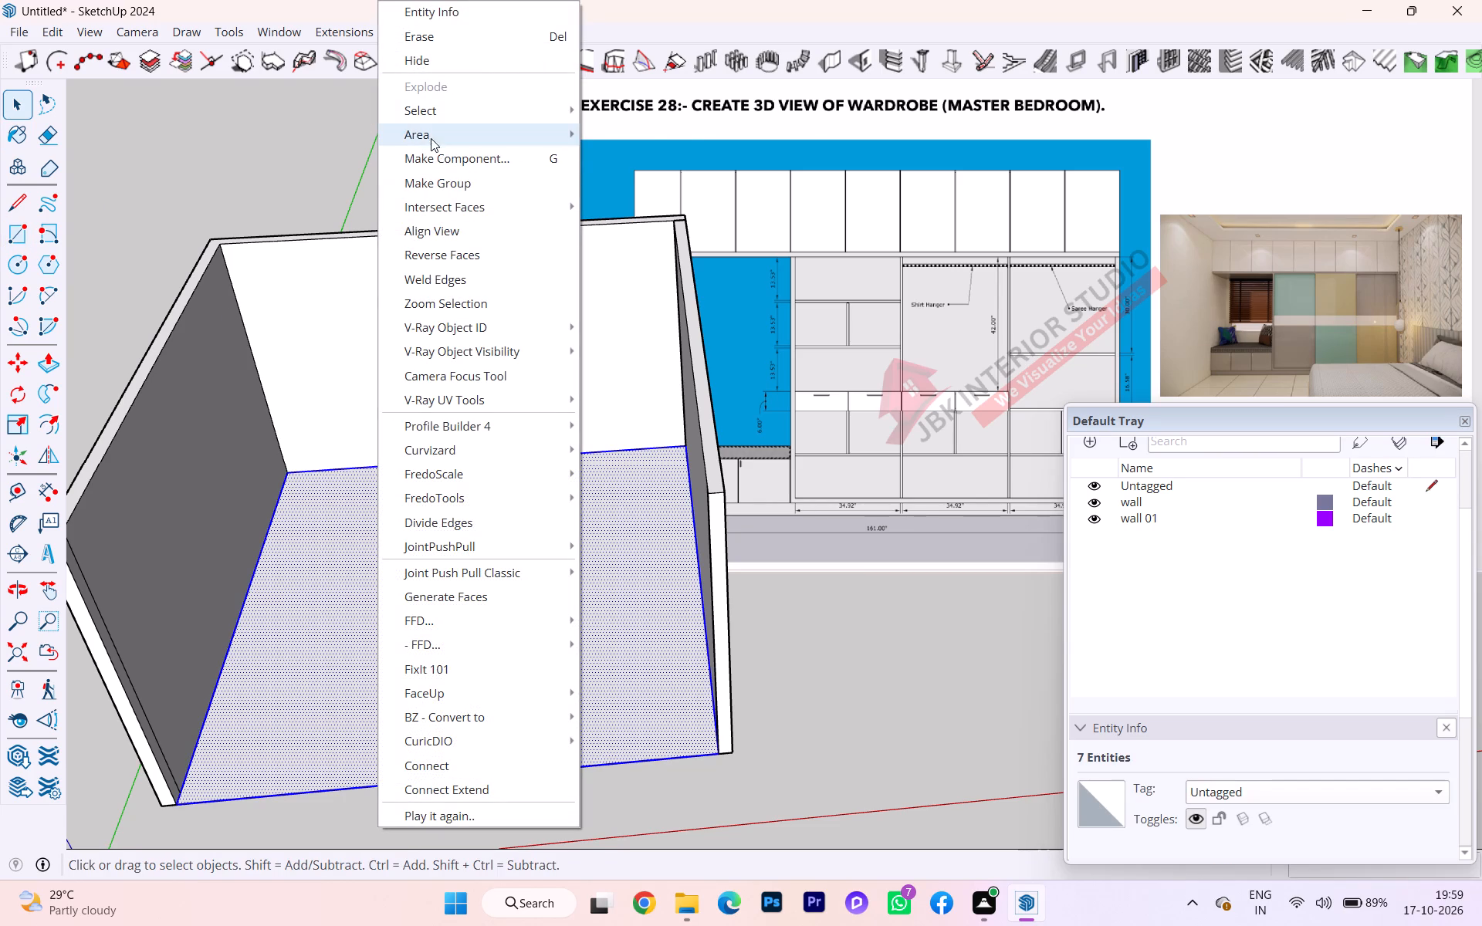
left_click(474, 177)
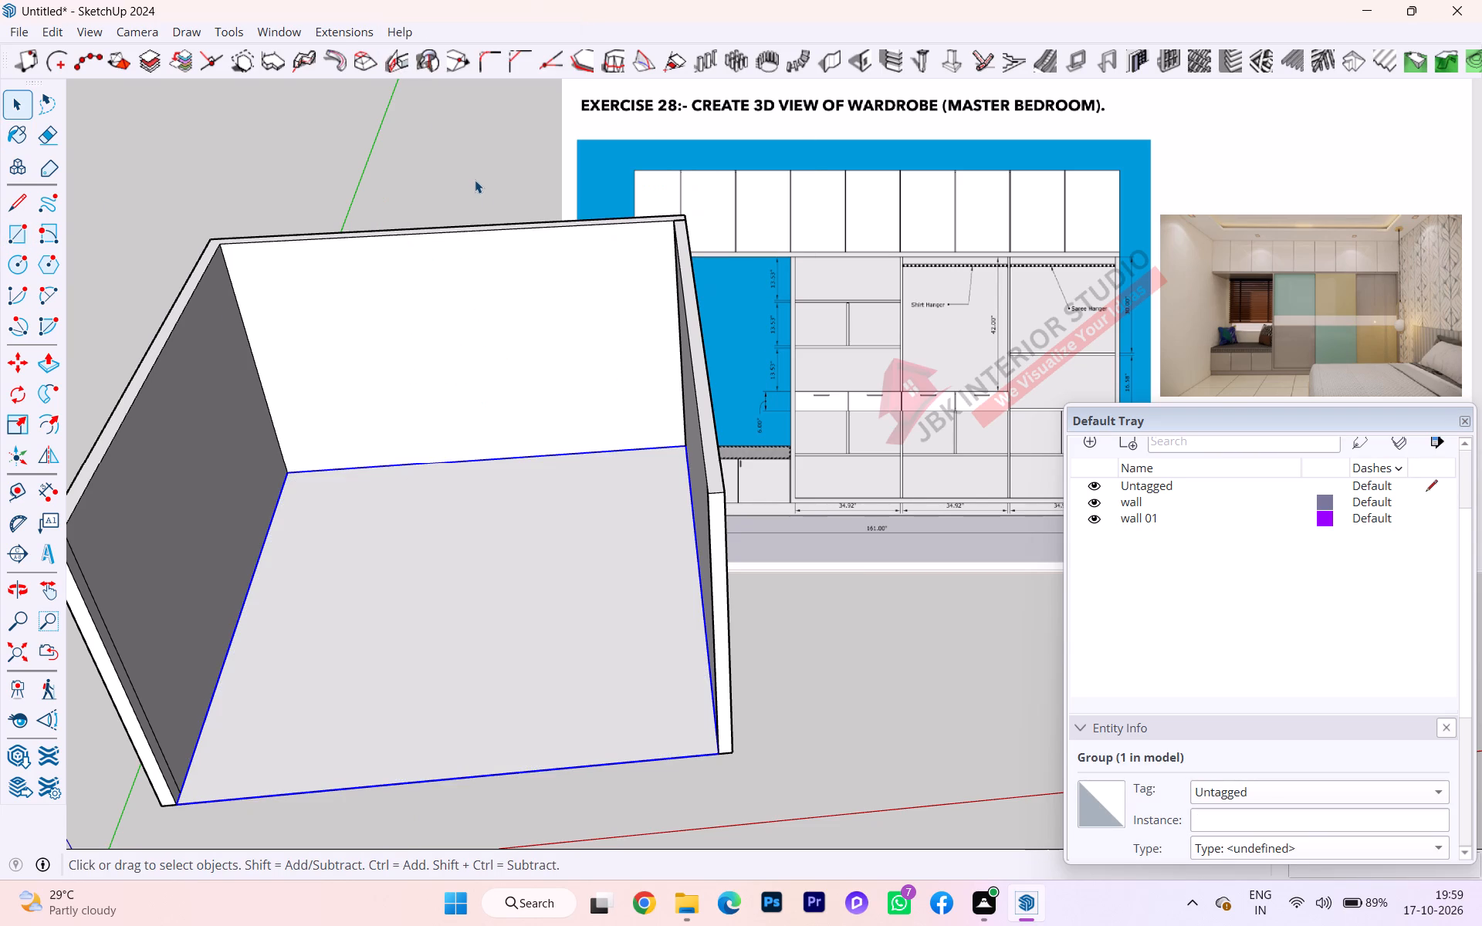
Inside the floor group, Push/Pull the floor face downward 6" to form a slab below the walls.
key("p")
left_click(503, 594)
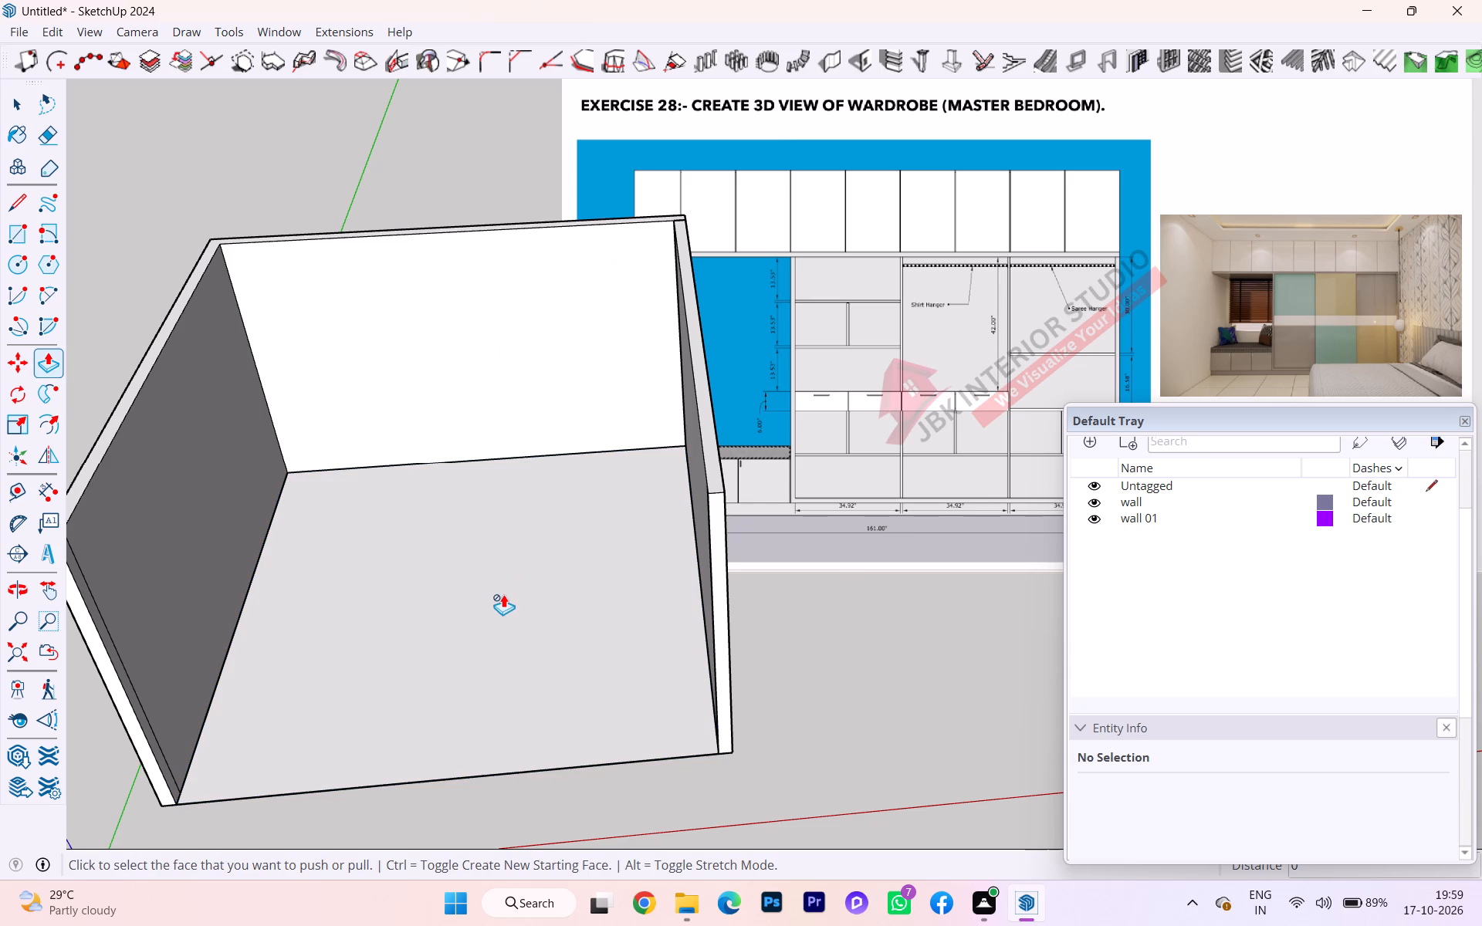
left_click(22, 103)
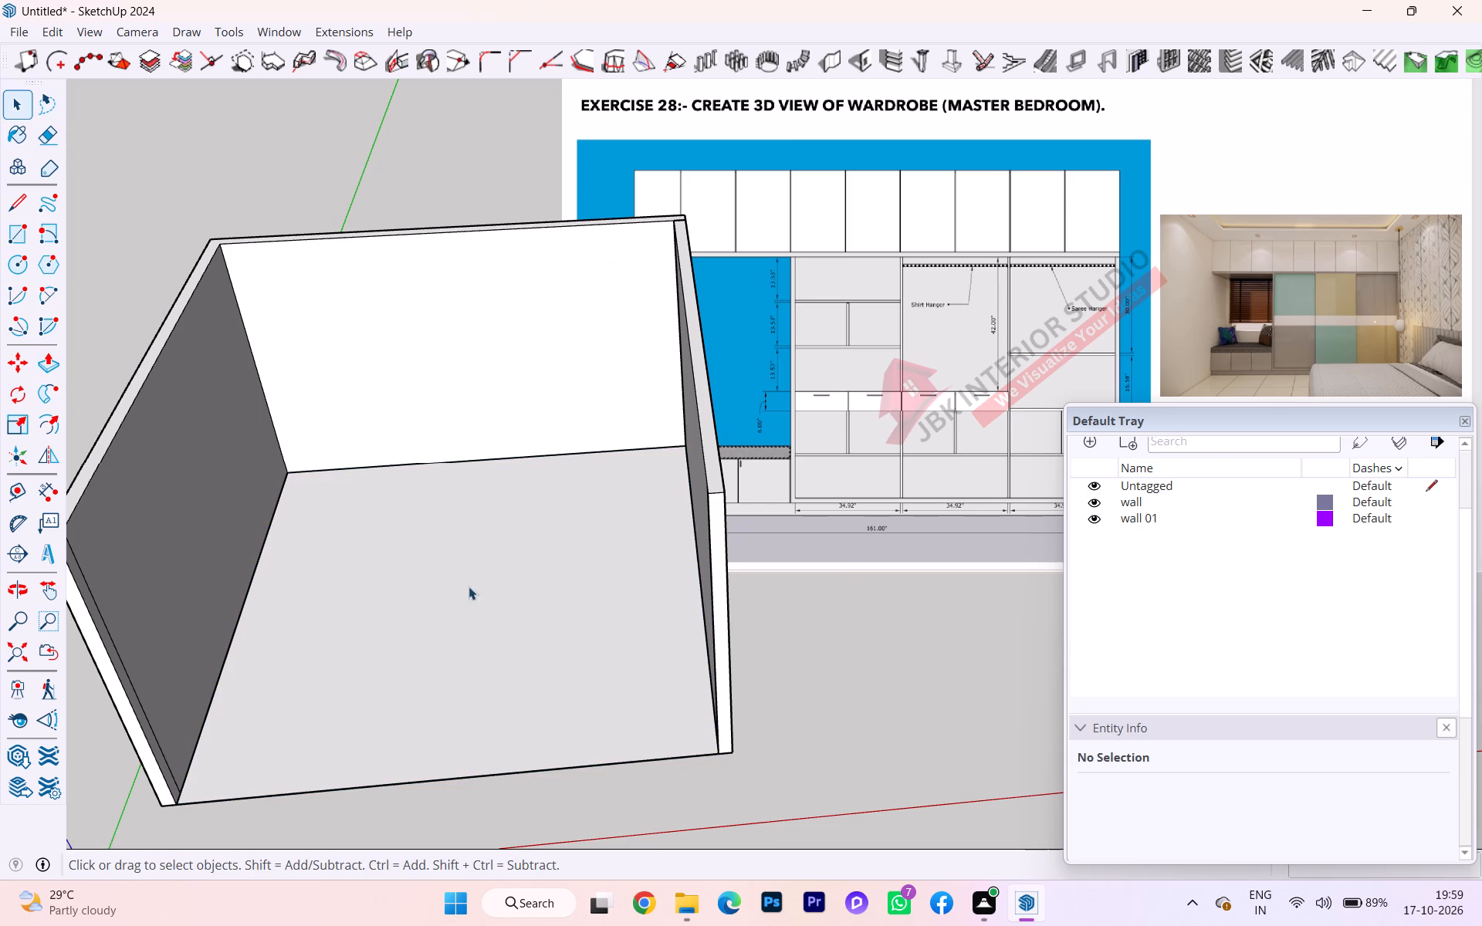
double_click(486, 623)
left_click(486, 623)
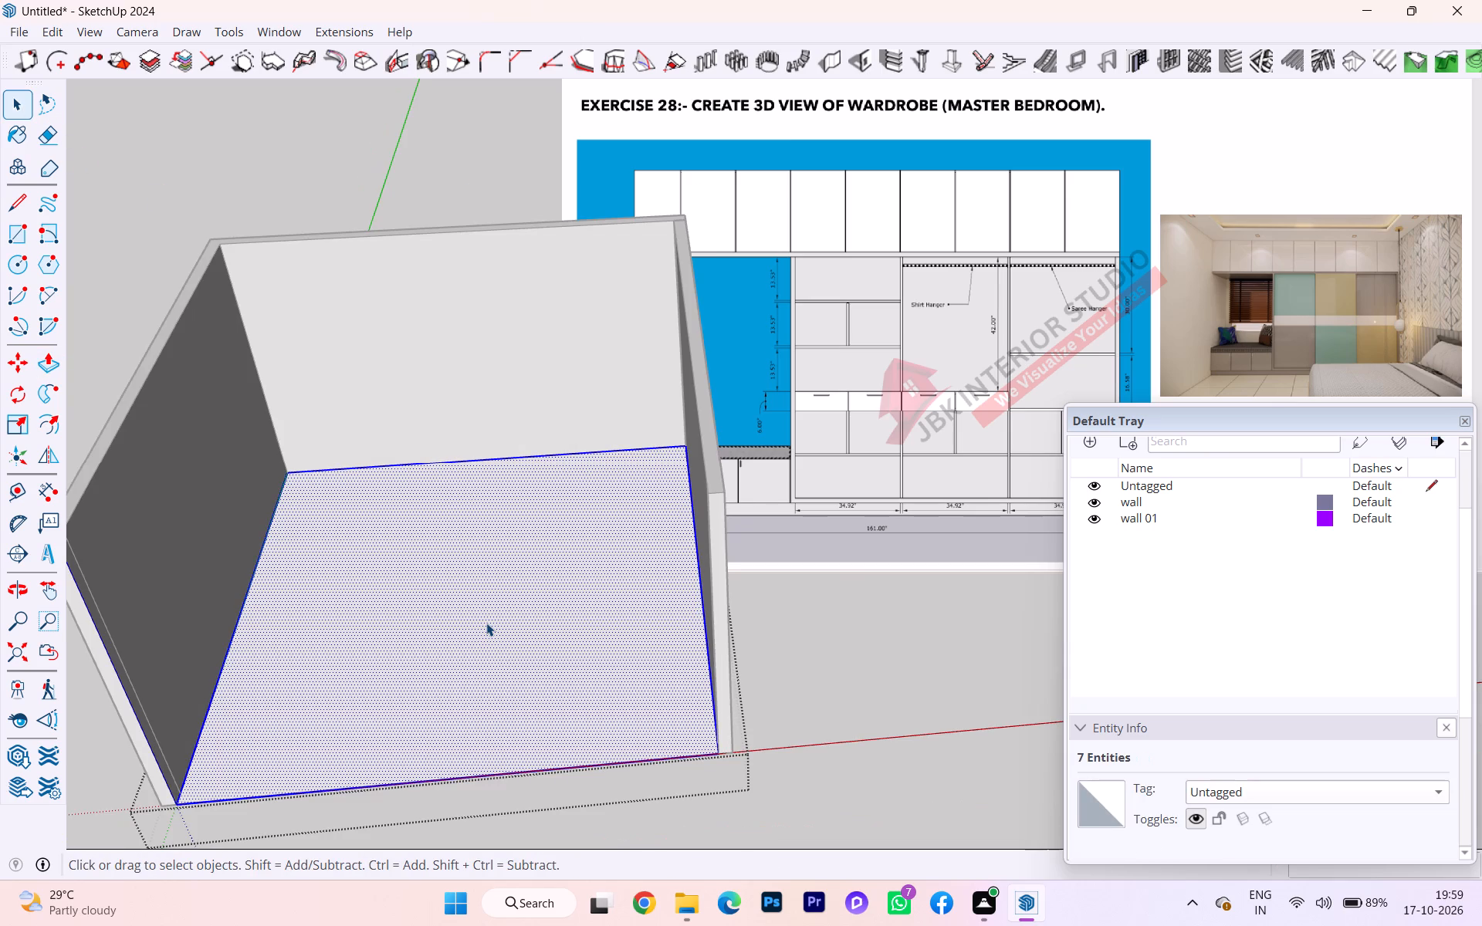
key("p")
key("Return")
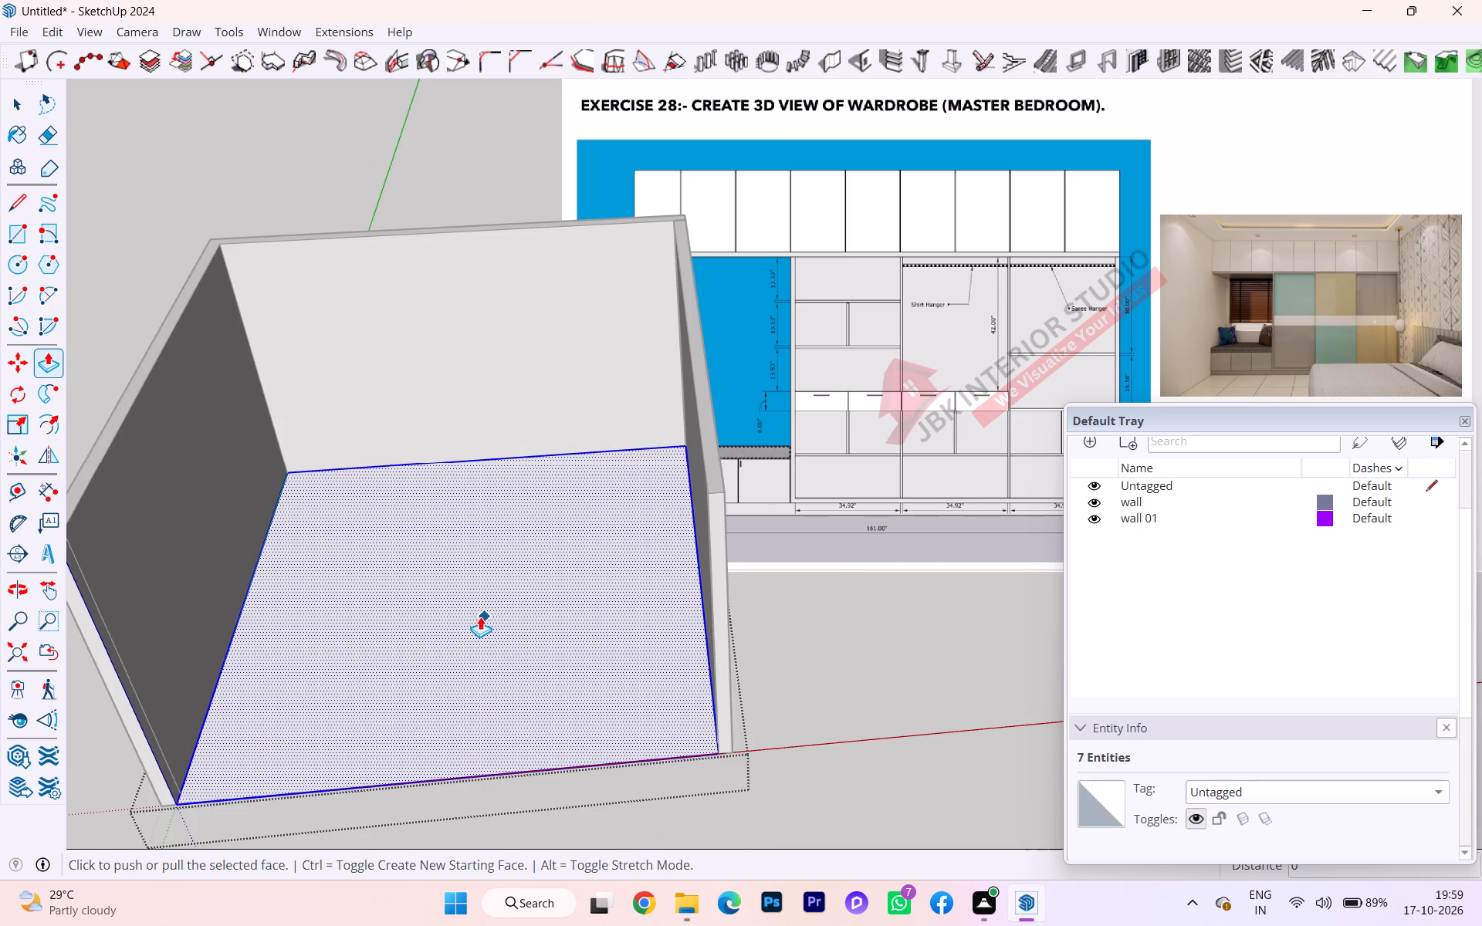
left_click(480, 617)
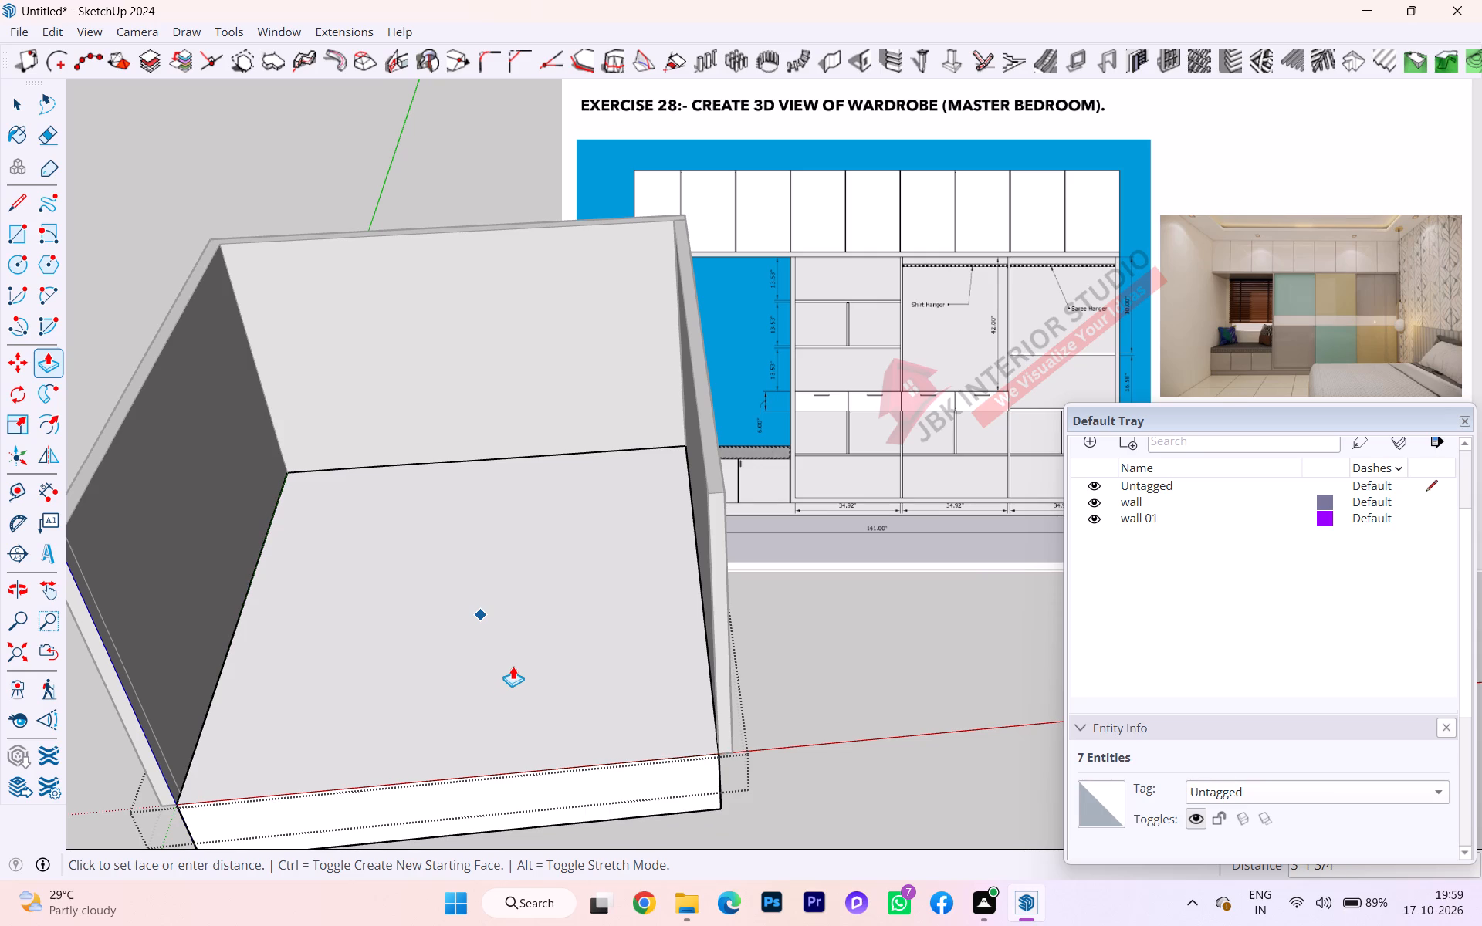
key("6")
key("Return")
Push/Pull the slab's right-side faces outward 6", including the small front corner piece, to reach the right wall's outer face.
scroll(572, 672, "down", 3)
middle_click_drag(615, 806, 536, 502)
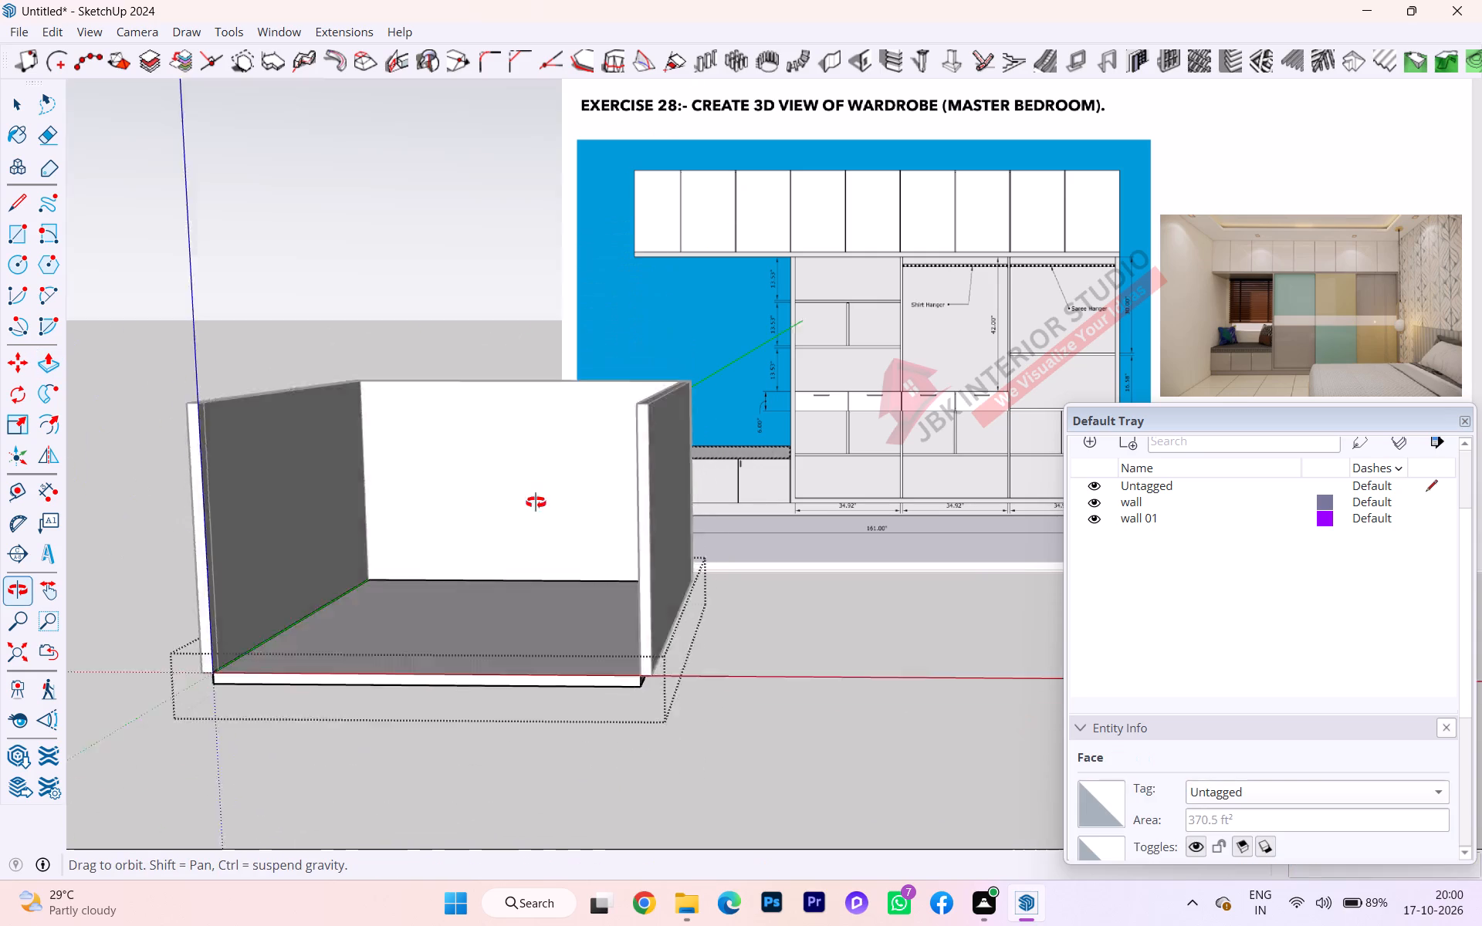
middle_click_drag(536, 502, 549, 338)
scroll(695, 578, "up", 8)
middle_click_drag(646, 593, 49, 469)
scroll(0, 475, "down", 1)
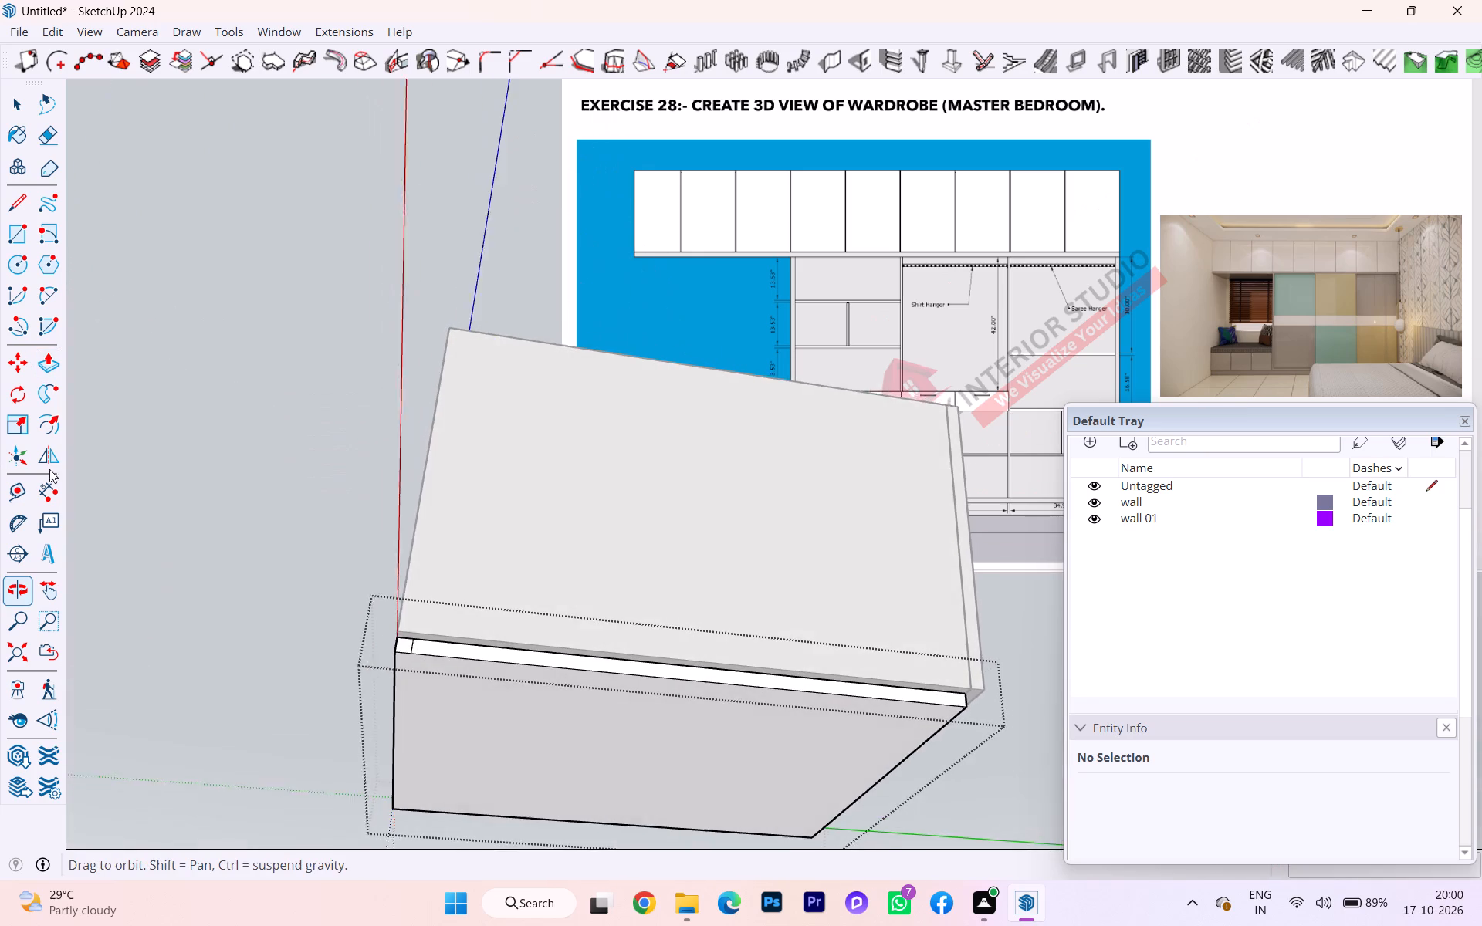
middle_click_drag(49, 469, 40, 469)
scroll(593, 652, "up", 3)
left_click(610, 664)
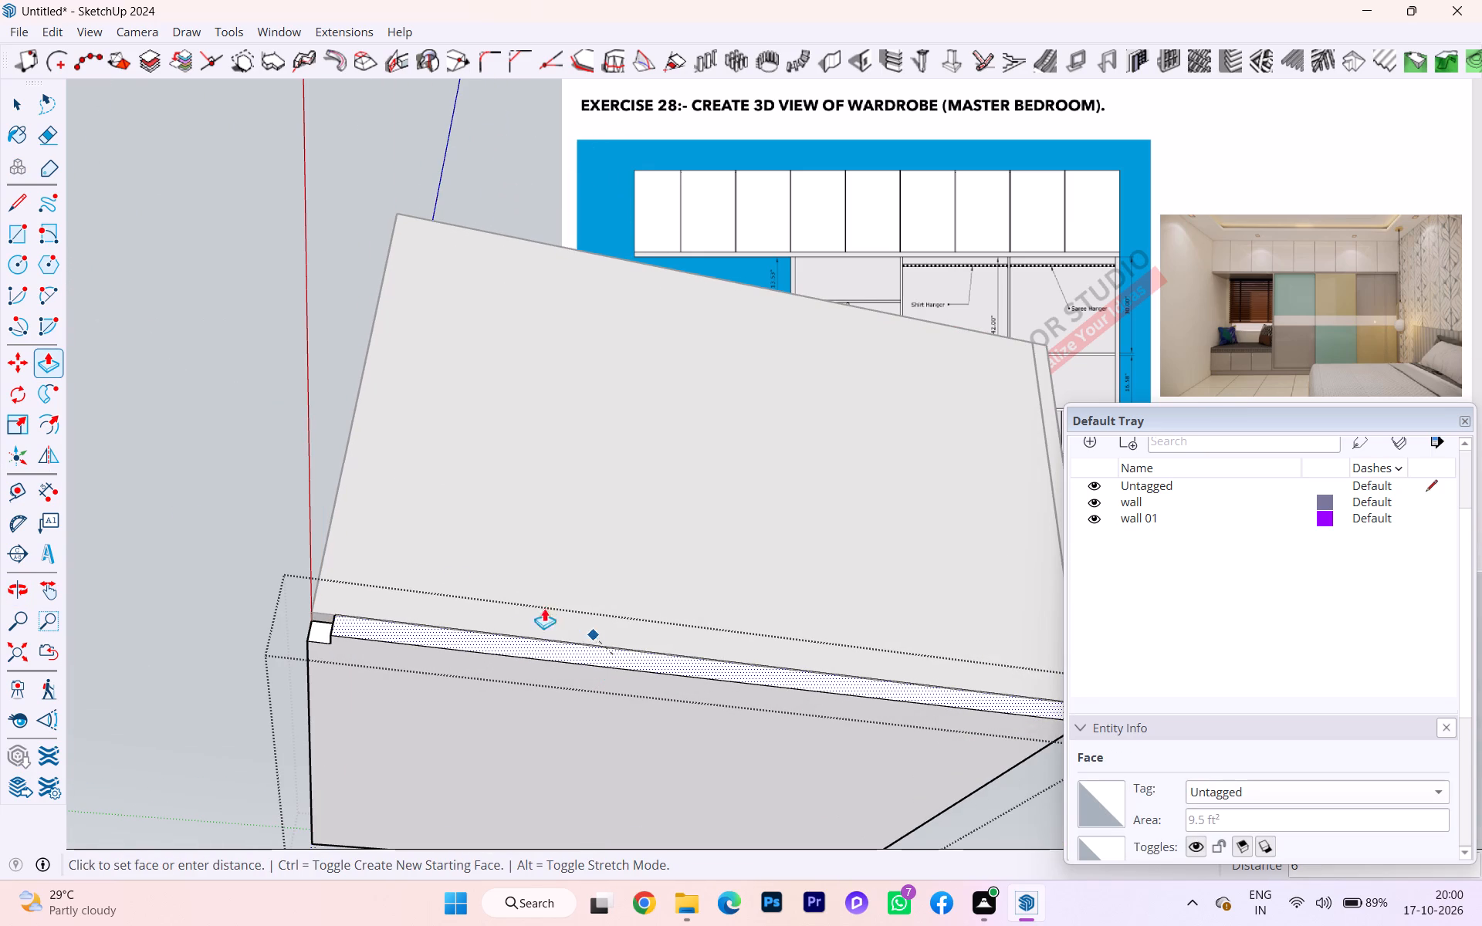
left_click(447, 571)
left_click(322, 624)
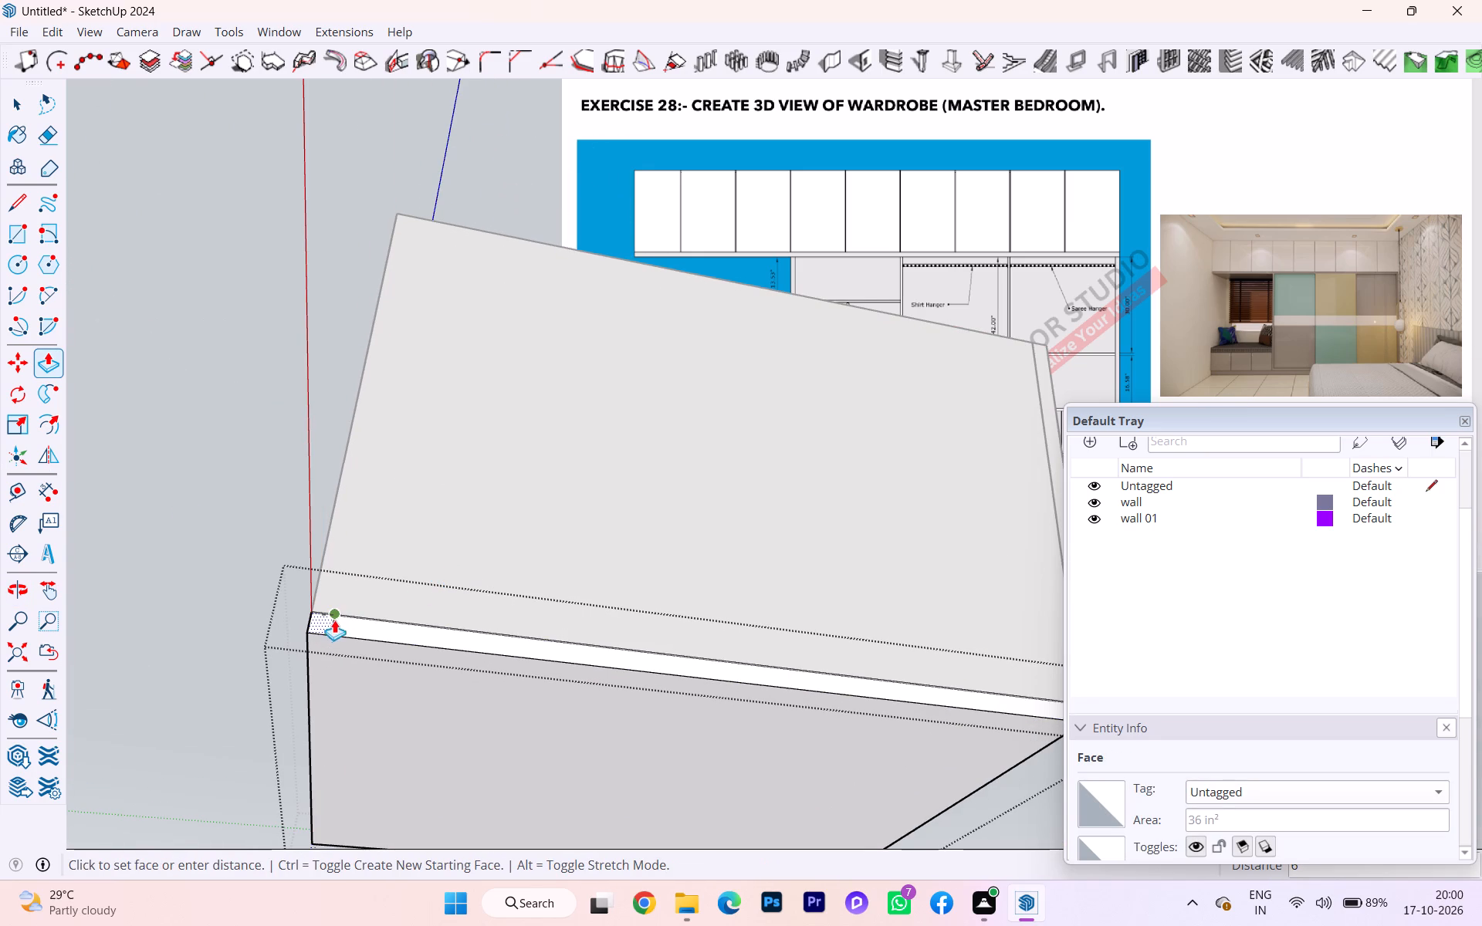
left_click(341, 611)
Push/Pull the slab's rear face outward 6" so it extends beneath the rear wall.
scroll(286, 592, "down", 4)
middle_click_drag(195, 606, 137, 620)
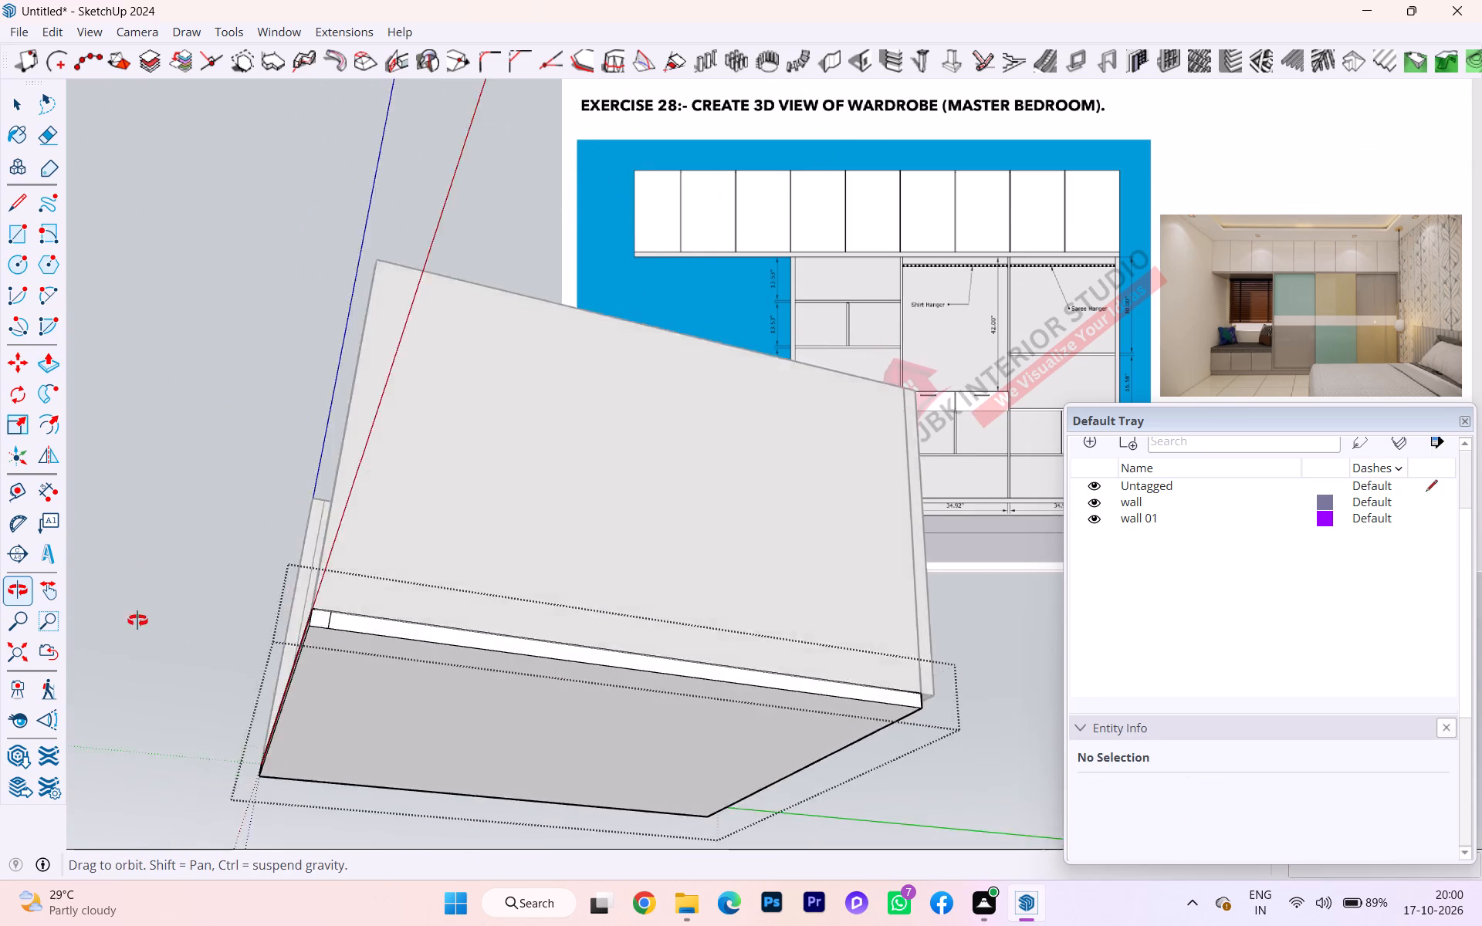
middle_click_drag(137, 620, 59, 606)
middle_click_drag(674, 653, 72, 644)
scroll(655, 661, "up", 2)
left_click(780, 651)
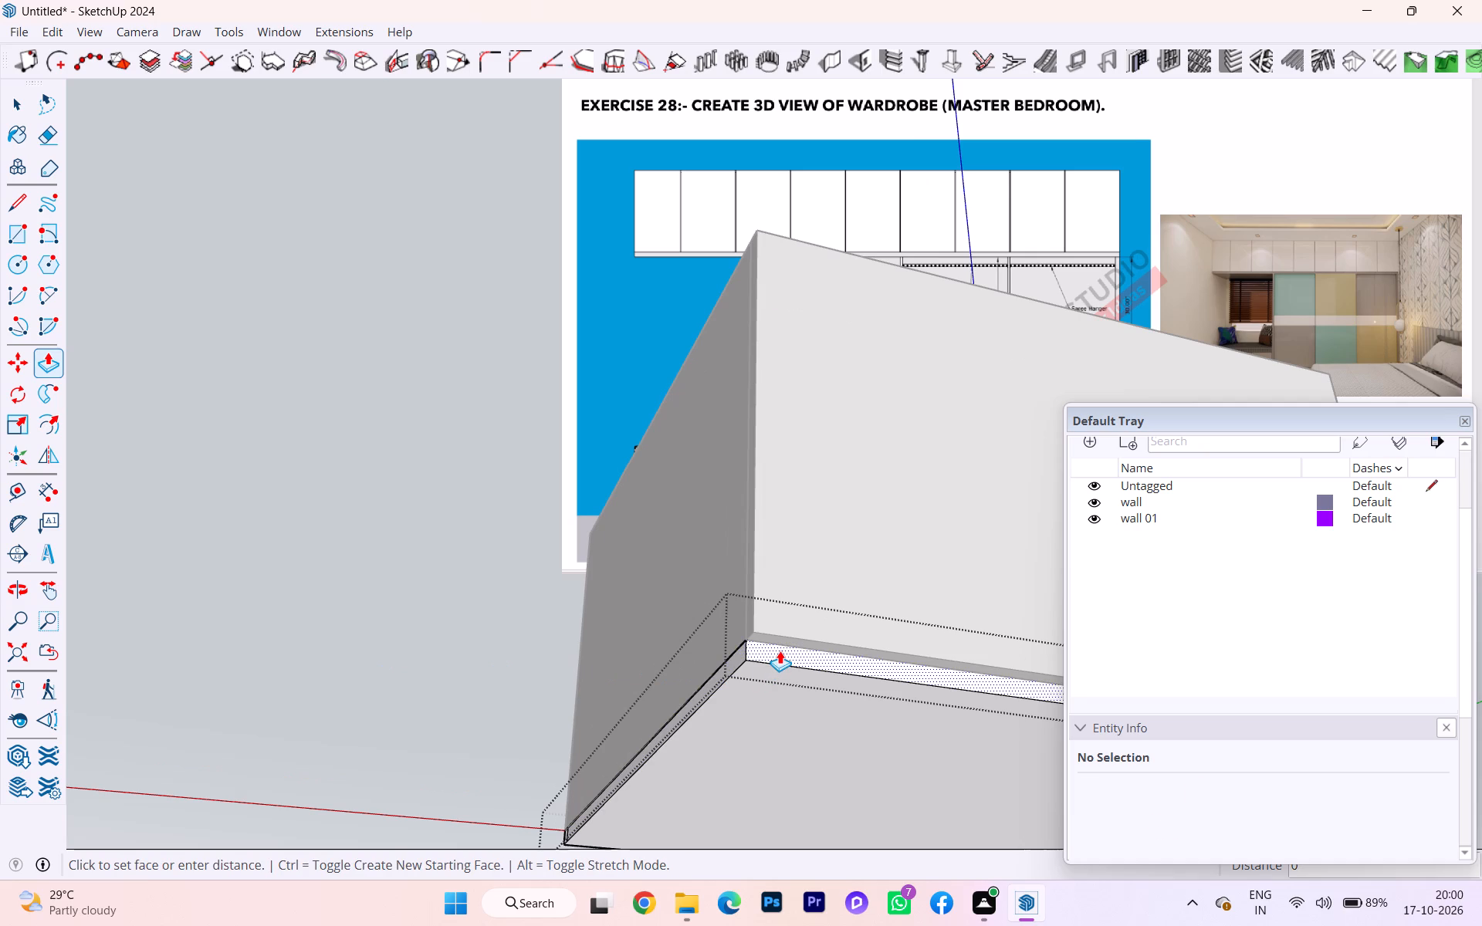
left_click(761, 605)
Push/Pull the long left-side face of the slab outward 6" to extend it beneath the left wall.
scroll(509, 571, "down", 5)
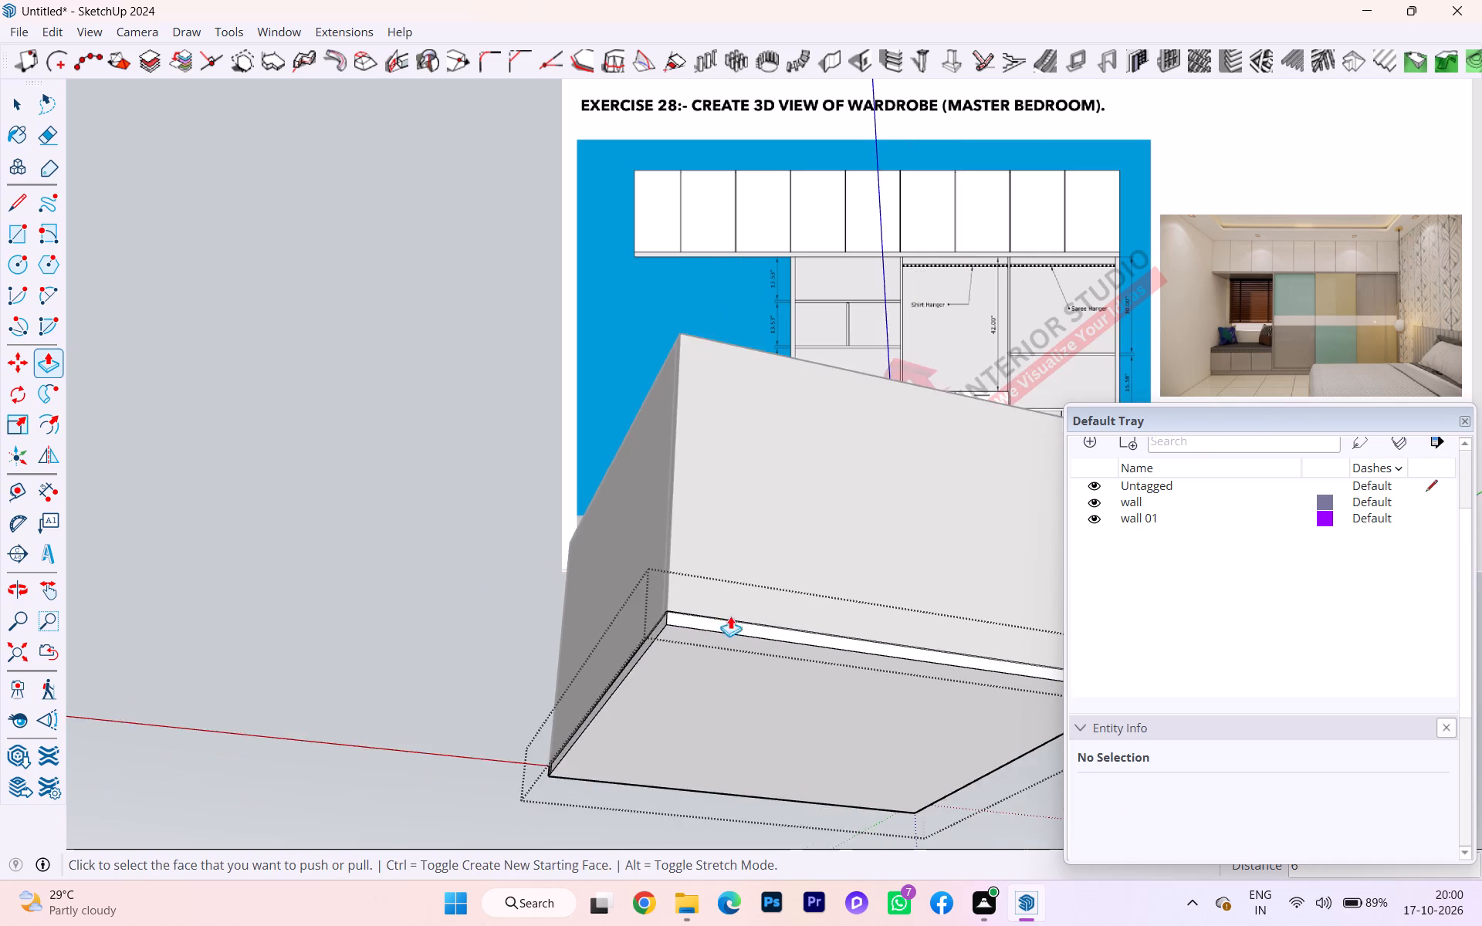
scroll(745, 620, "down", 1)
middle_click_drag(746, 620, 203, 630)
scroll(343, 599, "down", 5)
middle_click_drag(766, 624, 411, 703)
scroll(766, 624, "down", 1)
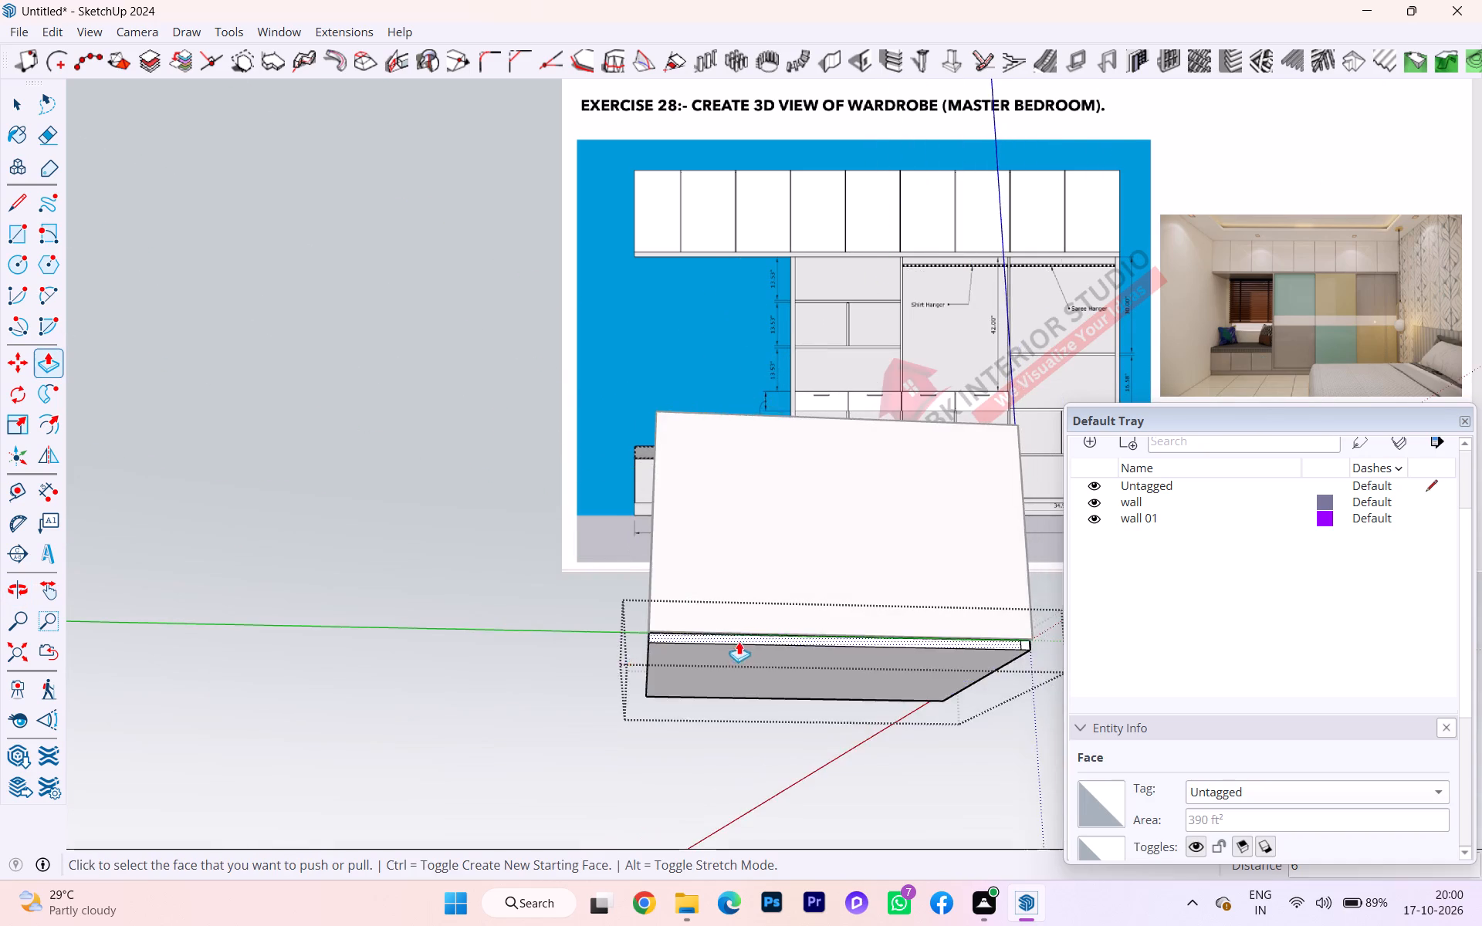
scroll(740, 640, "up", 4)
scroll(743, 639, "down", 1)
scroll(743, 639, "up", 3)
scroll(782, 629, "down", 1)
scroll(782, 629, "up", 2)
middle_click_drag(778, 629, 438, 723)
scroll(790, 710, "up", 1)
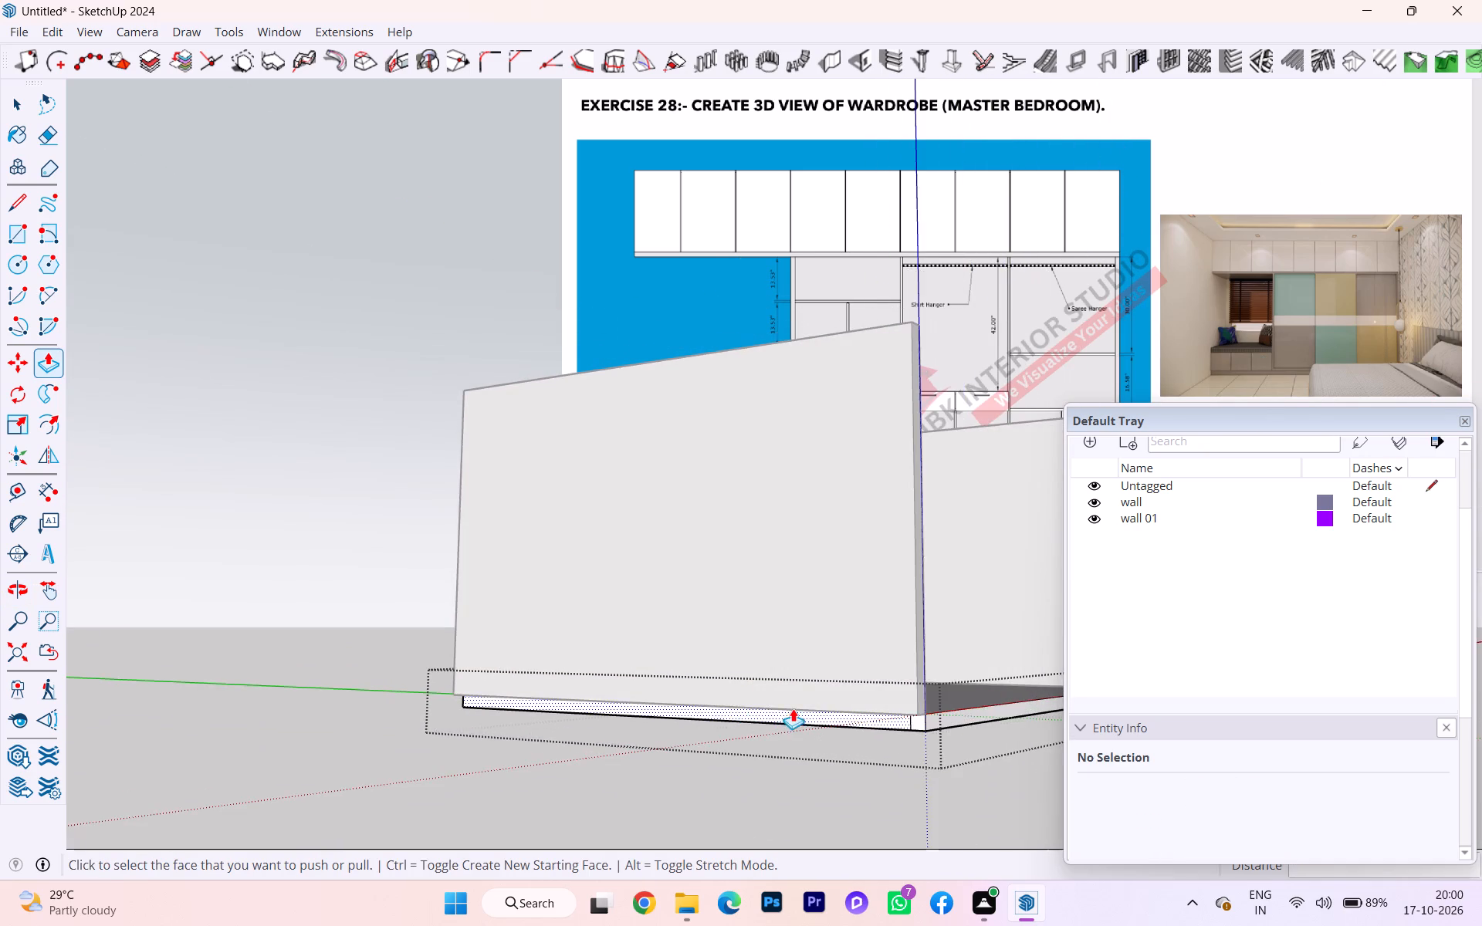
scroll(793, 708, "up", 1)
left_click(799, 709)
left_click(779, 691)
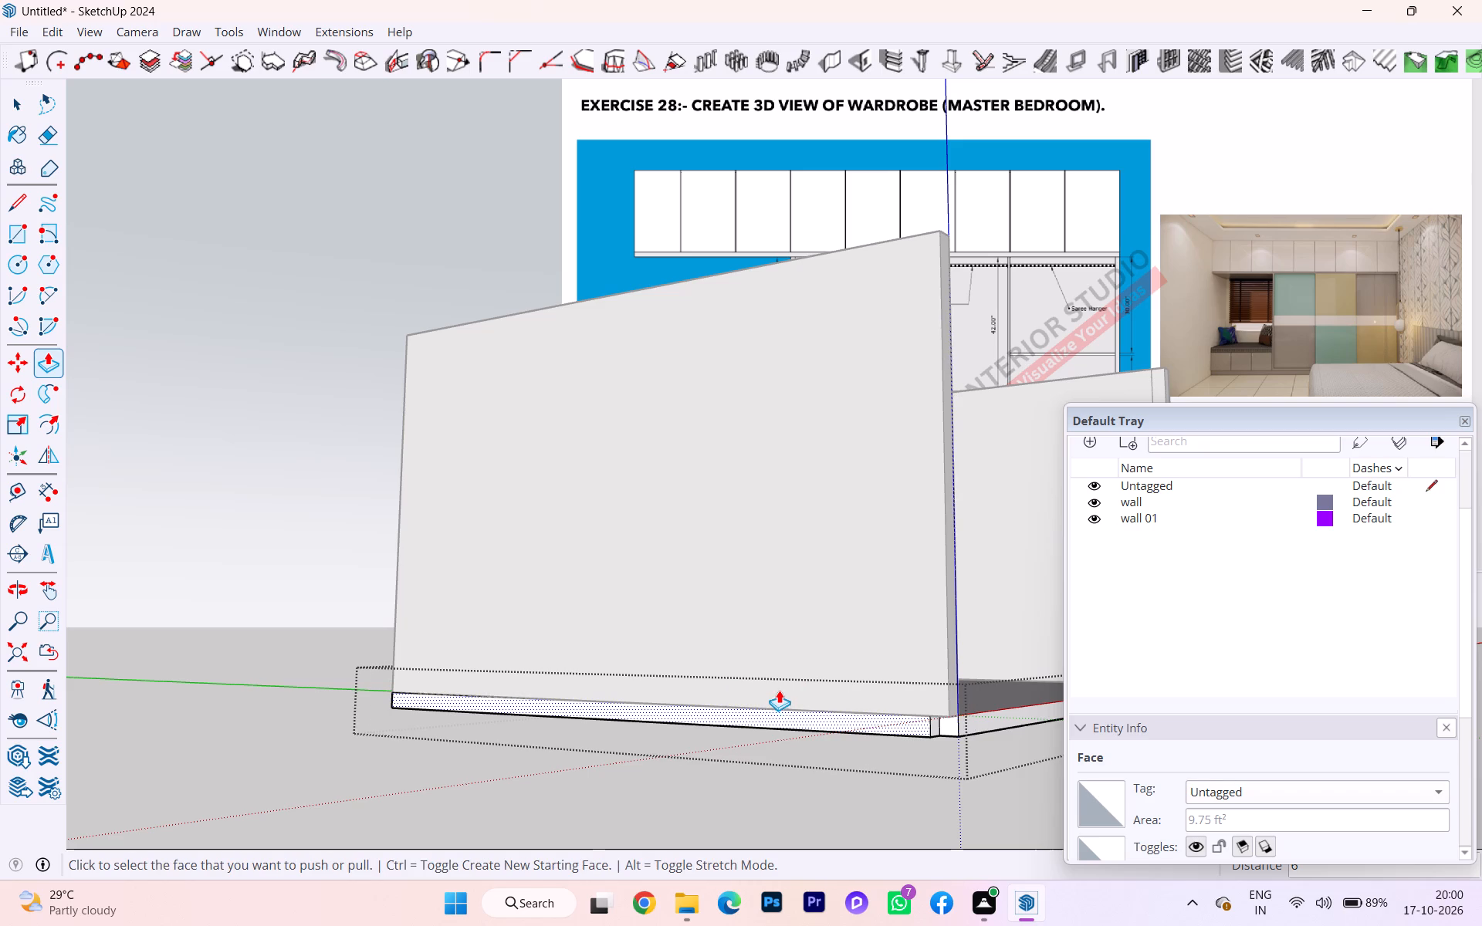
Push/Pull the remaining small face at the slab's front-left corner outward 6" and close the floor group.
scroll(950, 738, "up", 2)
scroll(950, 738, "down", 4)
scroll(950, 738, "up", 1)
scroll(949, 725, "down", 3)
scroll(949, 725, "up", 5)
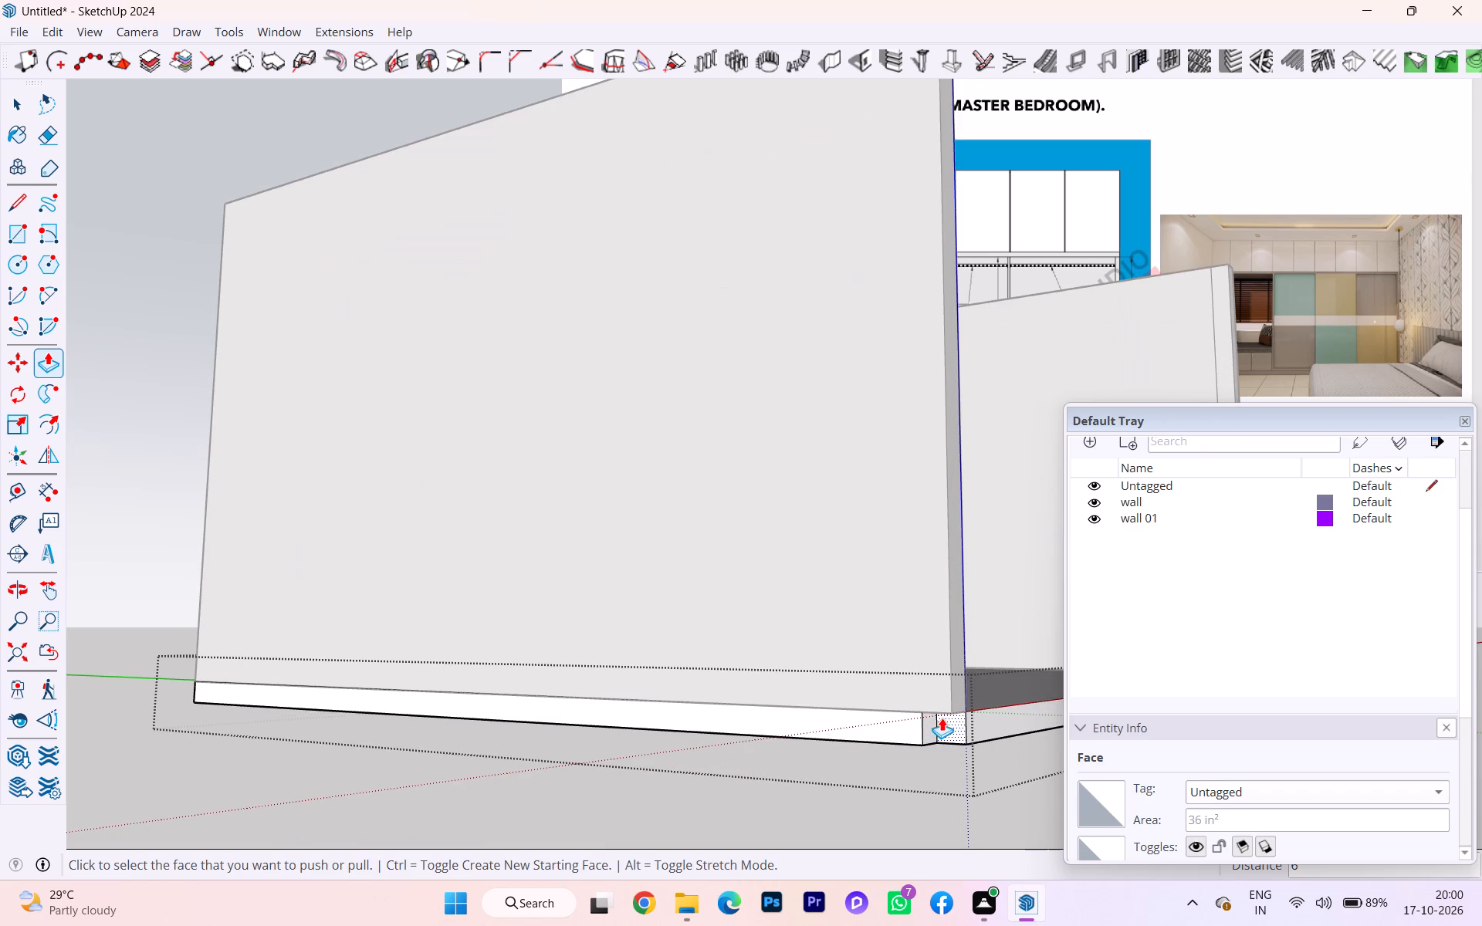
left_click(942, 716)
left_click(874, 707)
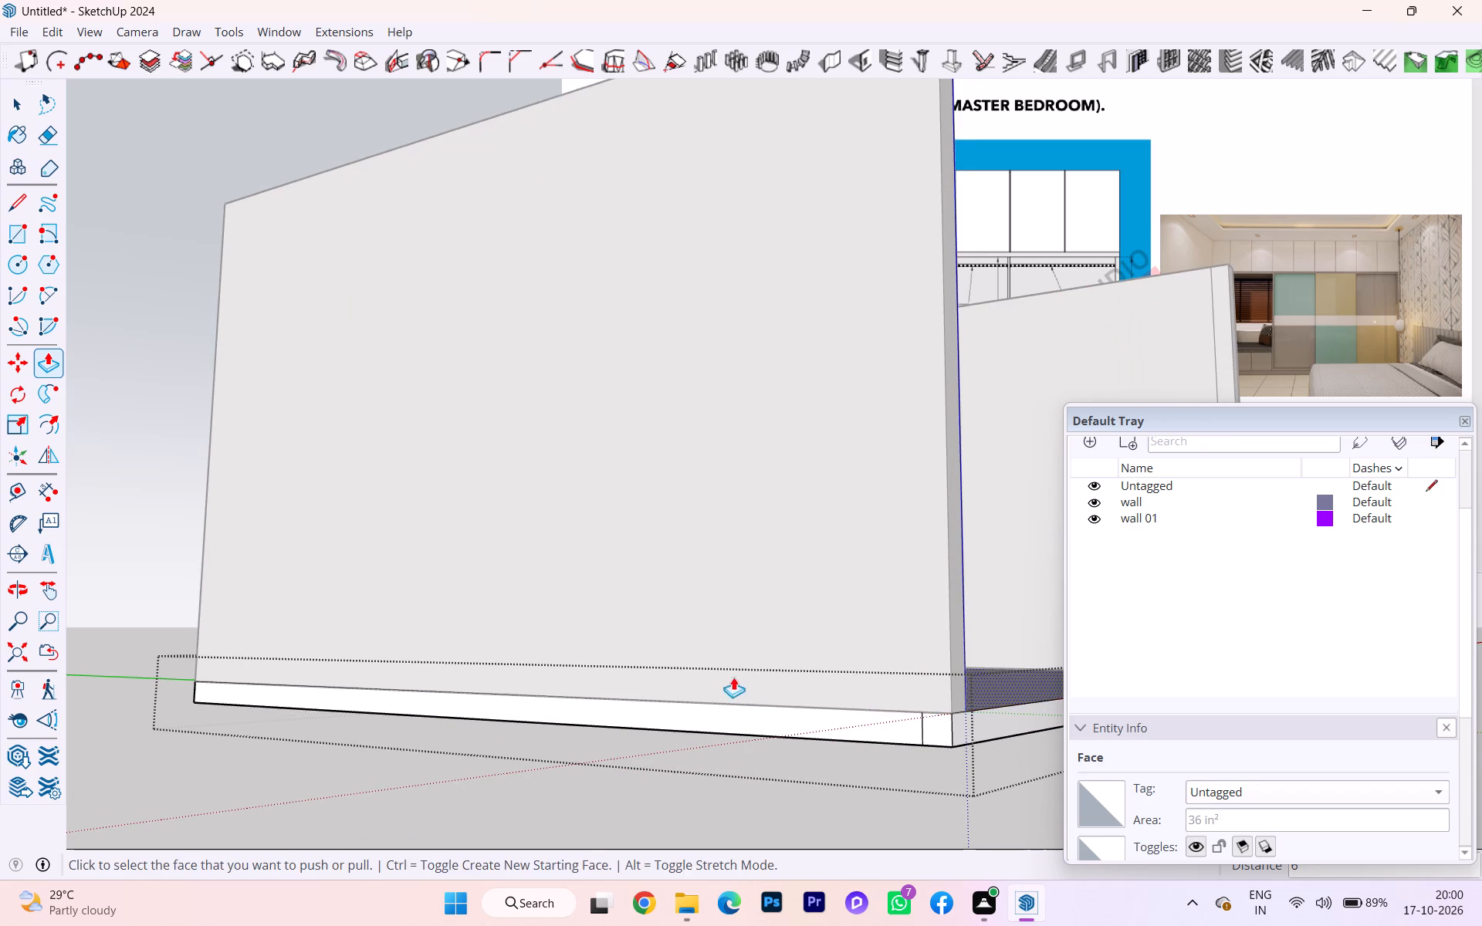
scroll(723, 673, "down", 3)
middle_click_drag(950, 687, 567, 707)
scroll(560, 637, "down", 2)
scroll(565, 616, "up", 2)
scroll(567, 608, "down", 3)
middle_click_drag(566, 566, 543, 773)
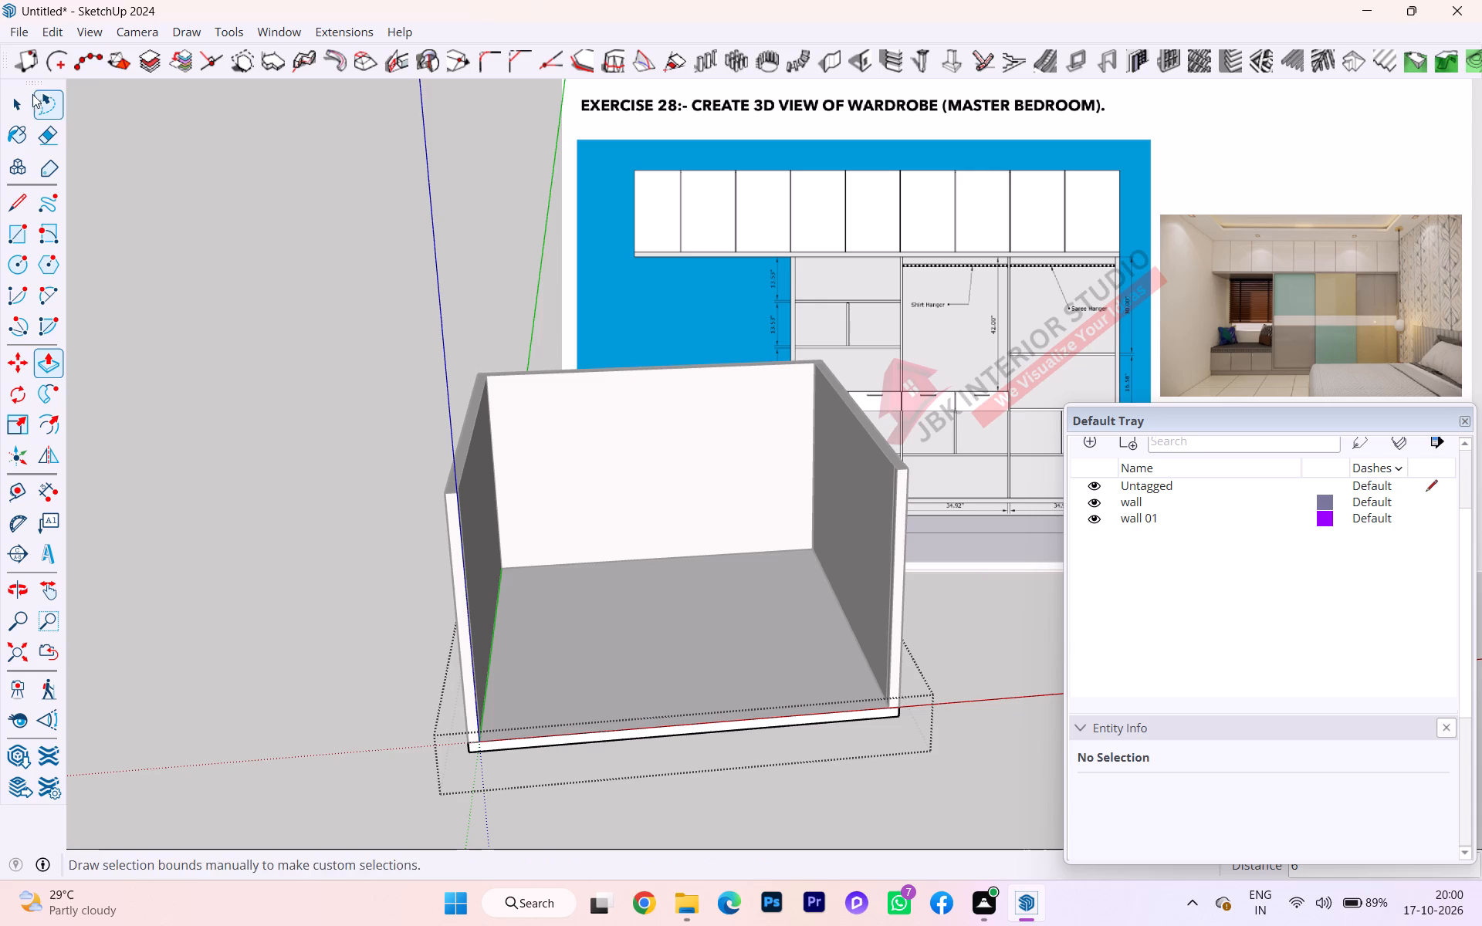
left_click(28, 102)
left_click(274, 541)
Reopen the floor group and erase the leftover vertical seam edge on the slab's left side near the front corner.
scroll(505, 550, "up", 1)
scroll(505, 550, "down", 1)
scroll(505, 550, "up", 5)
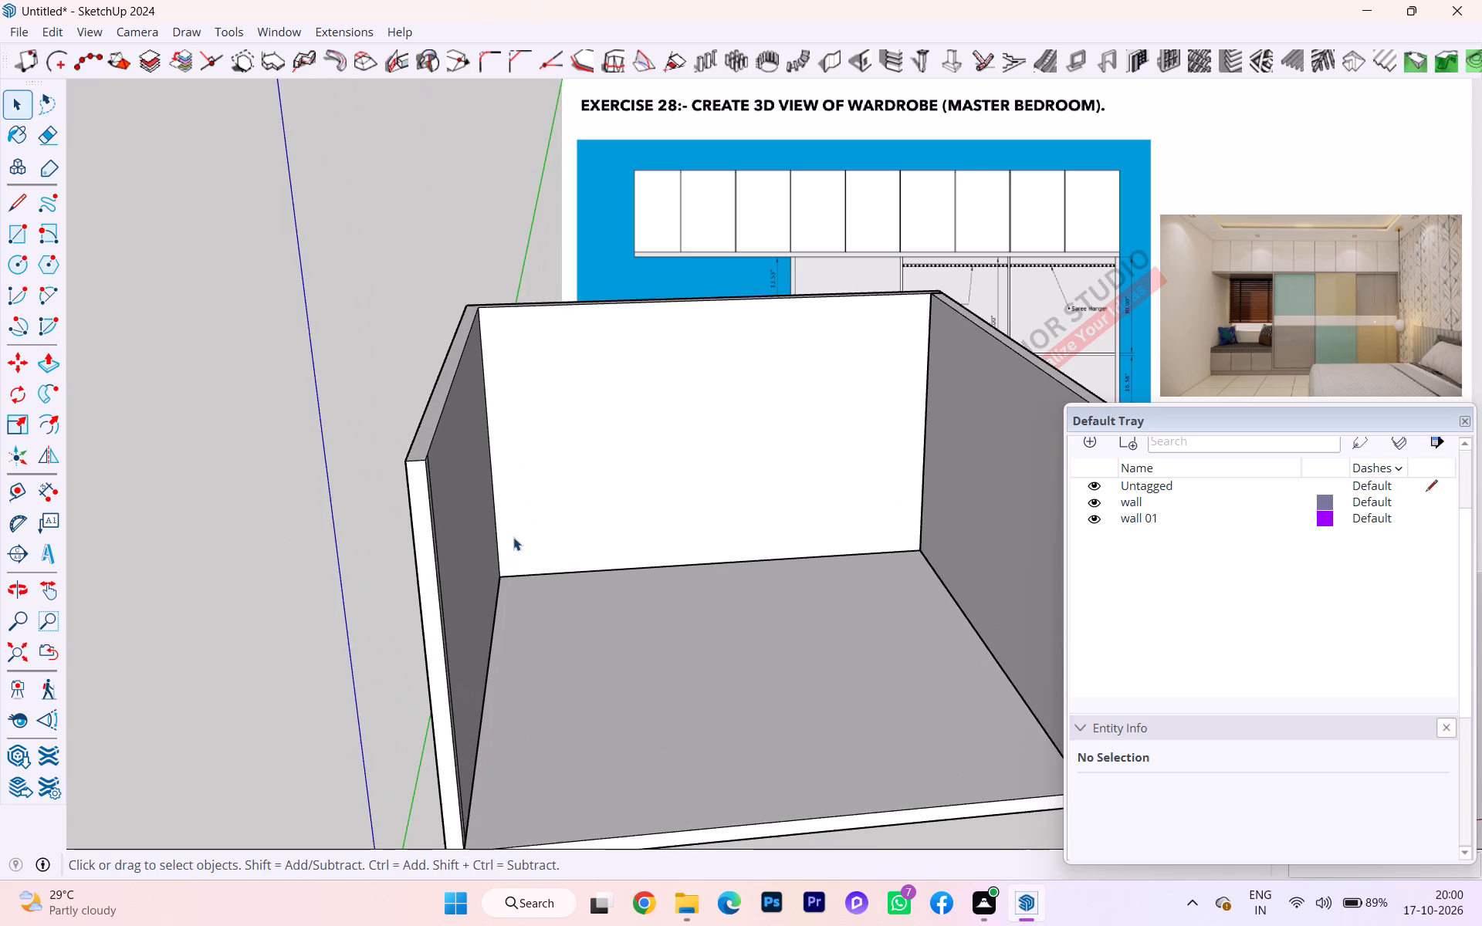
scroll(513, 537, "up", 1)
scroll(509, 536, "down", 2)
middle_click_drag(486, 519, 642, 400)
scroll(526, 691, "up", 3)
scroll(531, 723, "down", 2)
middle_click_drag(545, 702, 673, 482)
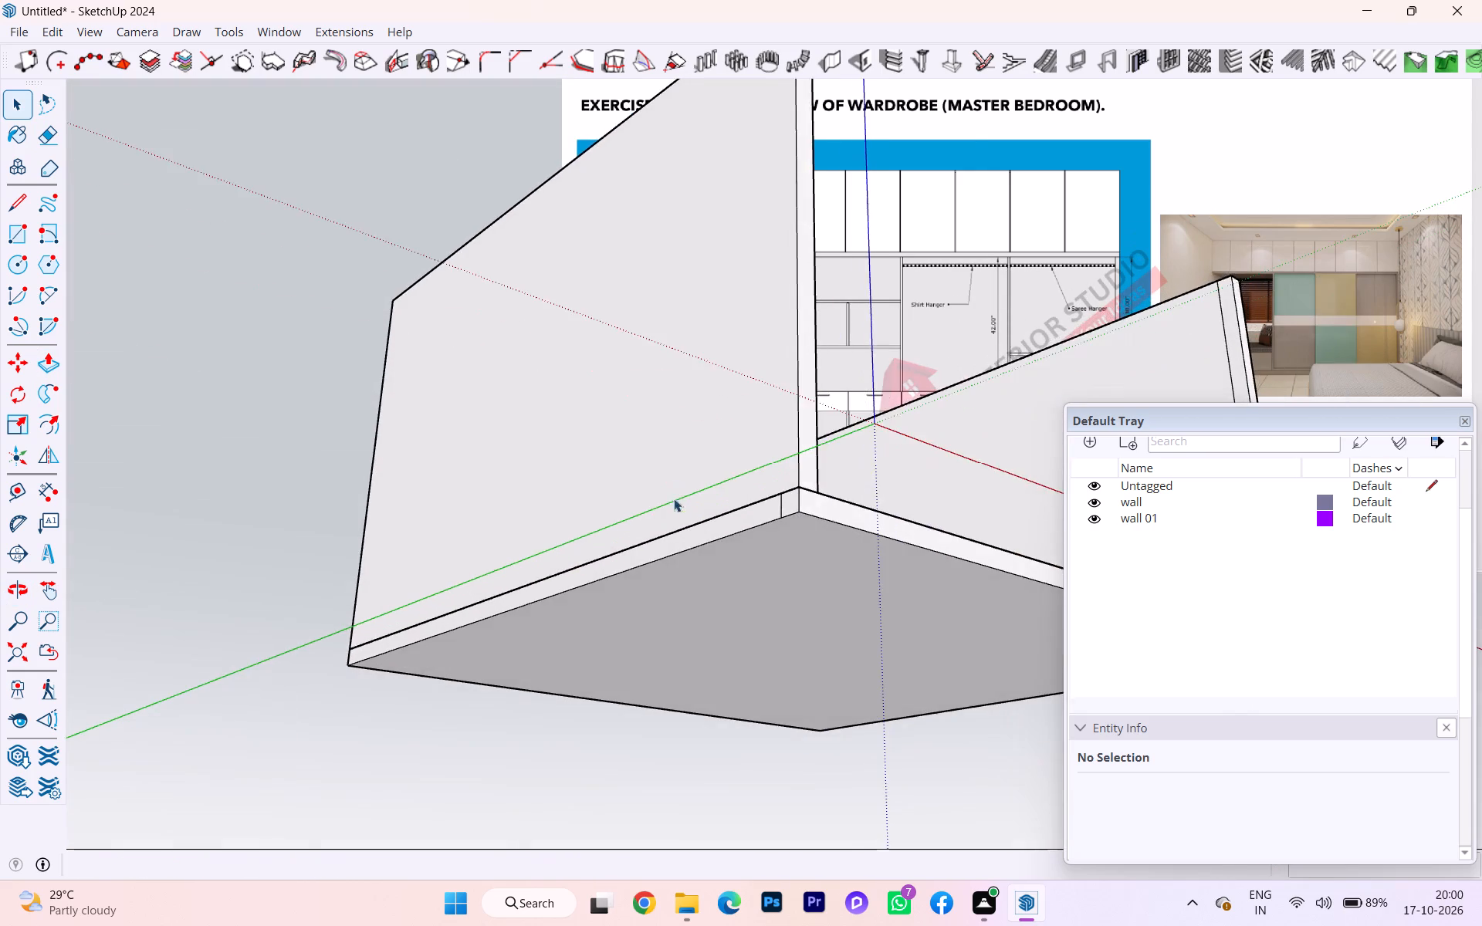
scroll(715, 514, "up", 5)
left_click(798, 518)
double_click(798, 515)
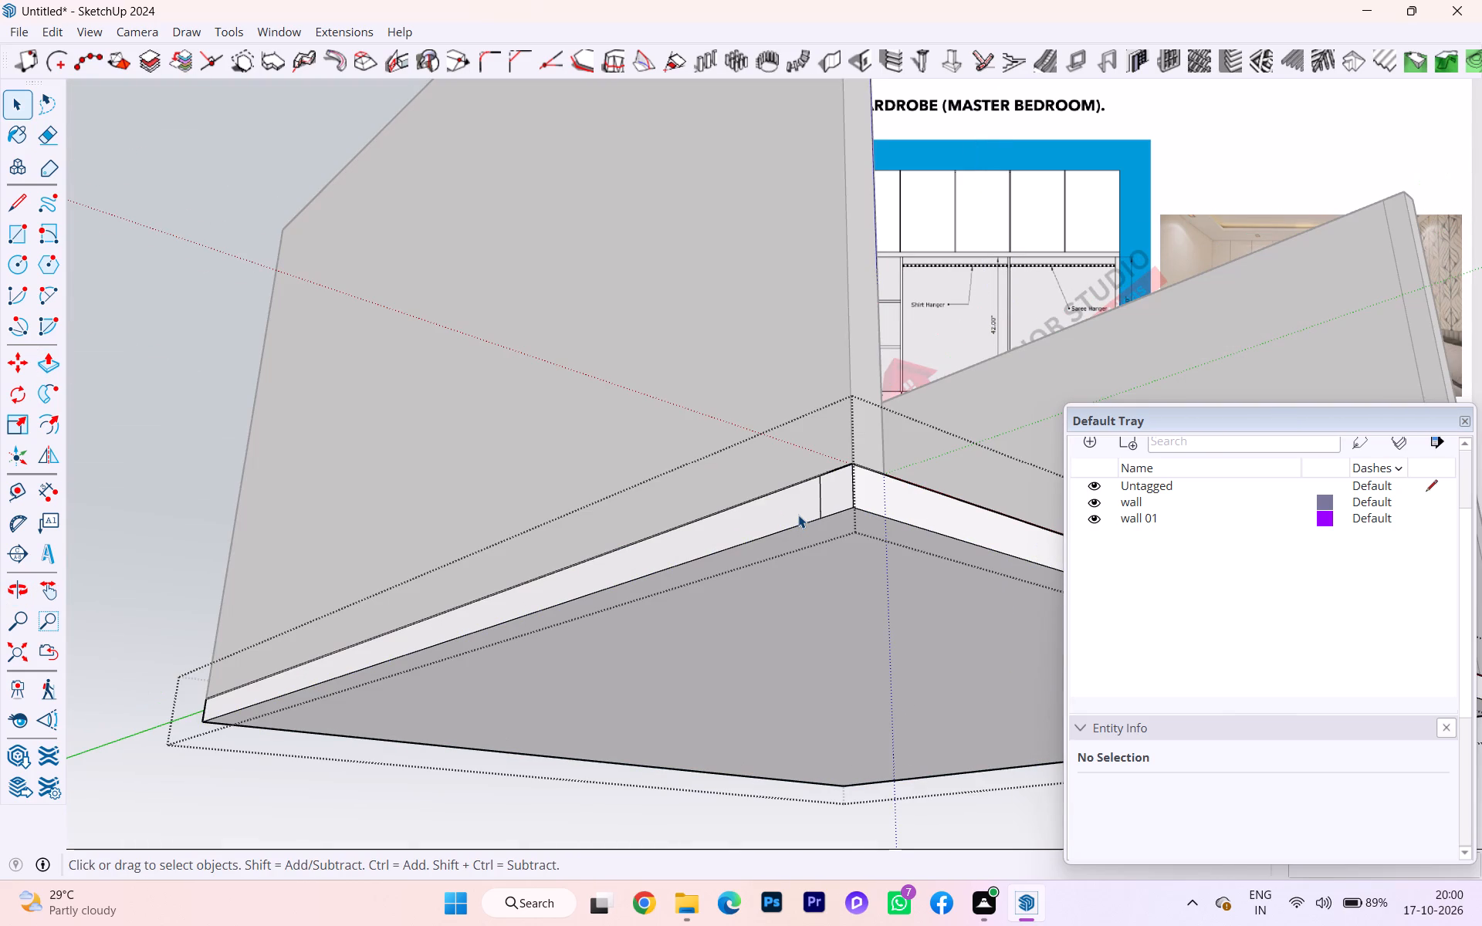
key("e")
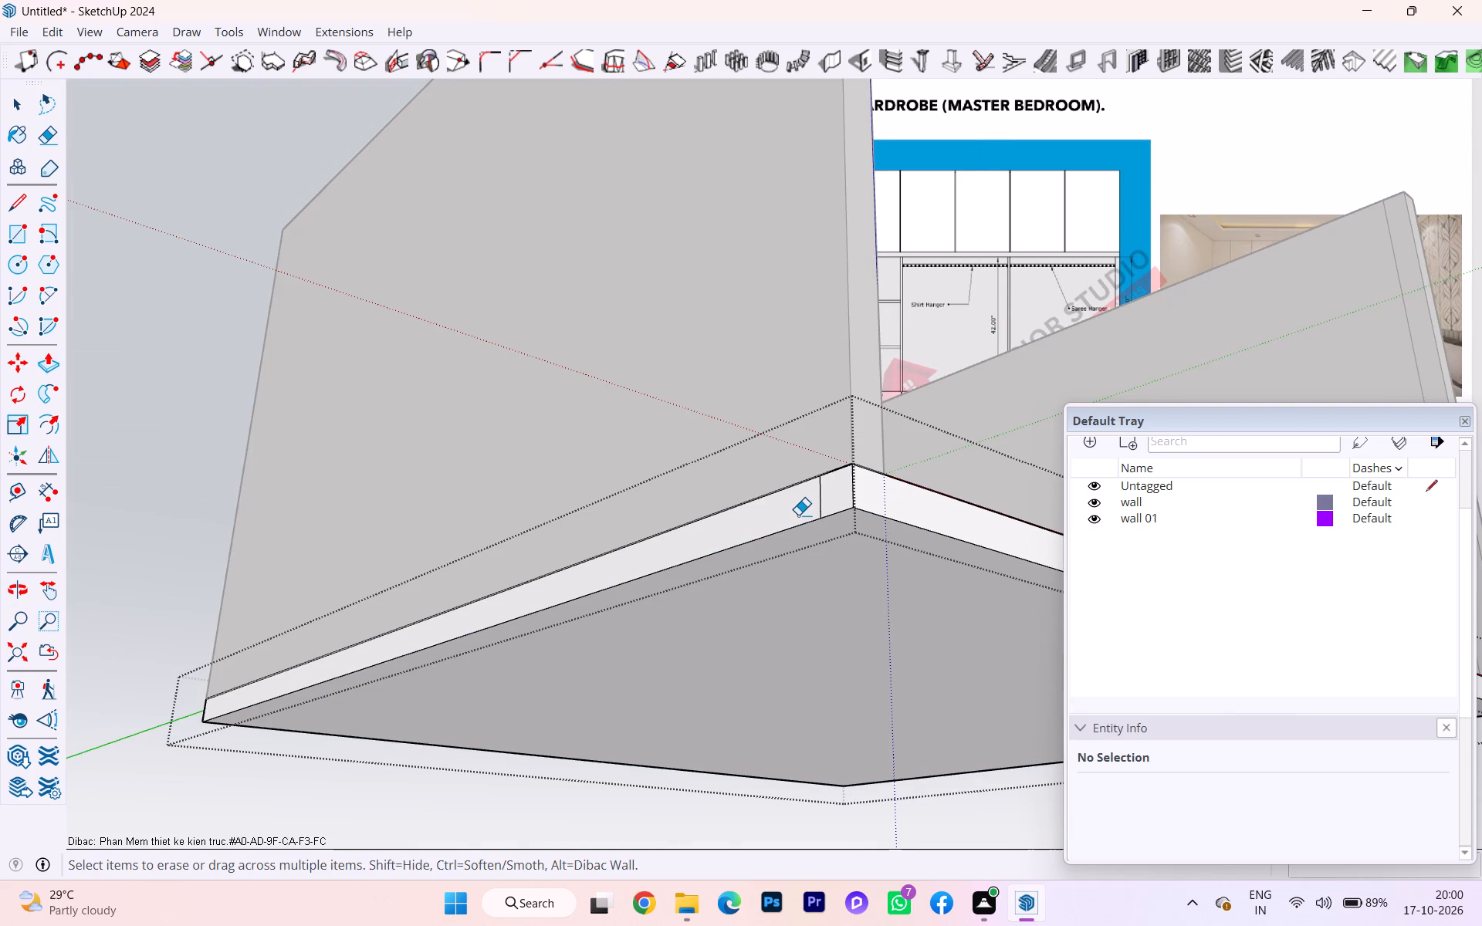
left_click(821, 492)
Erase the matching vertical seam edge on the slab's right side near the front corner.
scroll(448, 451, "down", 5)
middle_click_drag(744, 590, 46, 607)
middle_click_drag(702, 570, 498, 597)
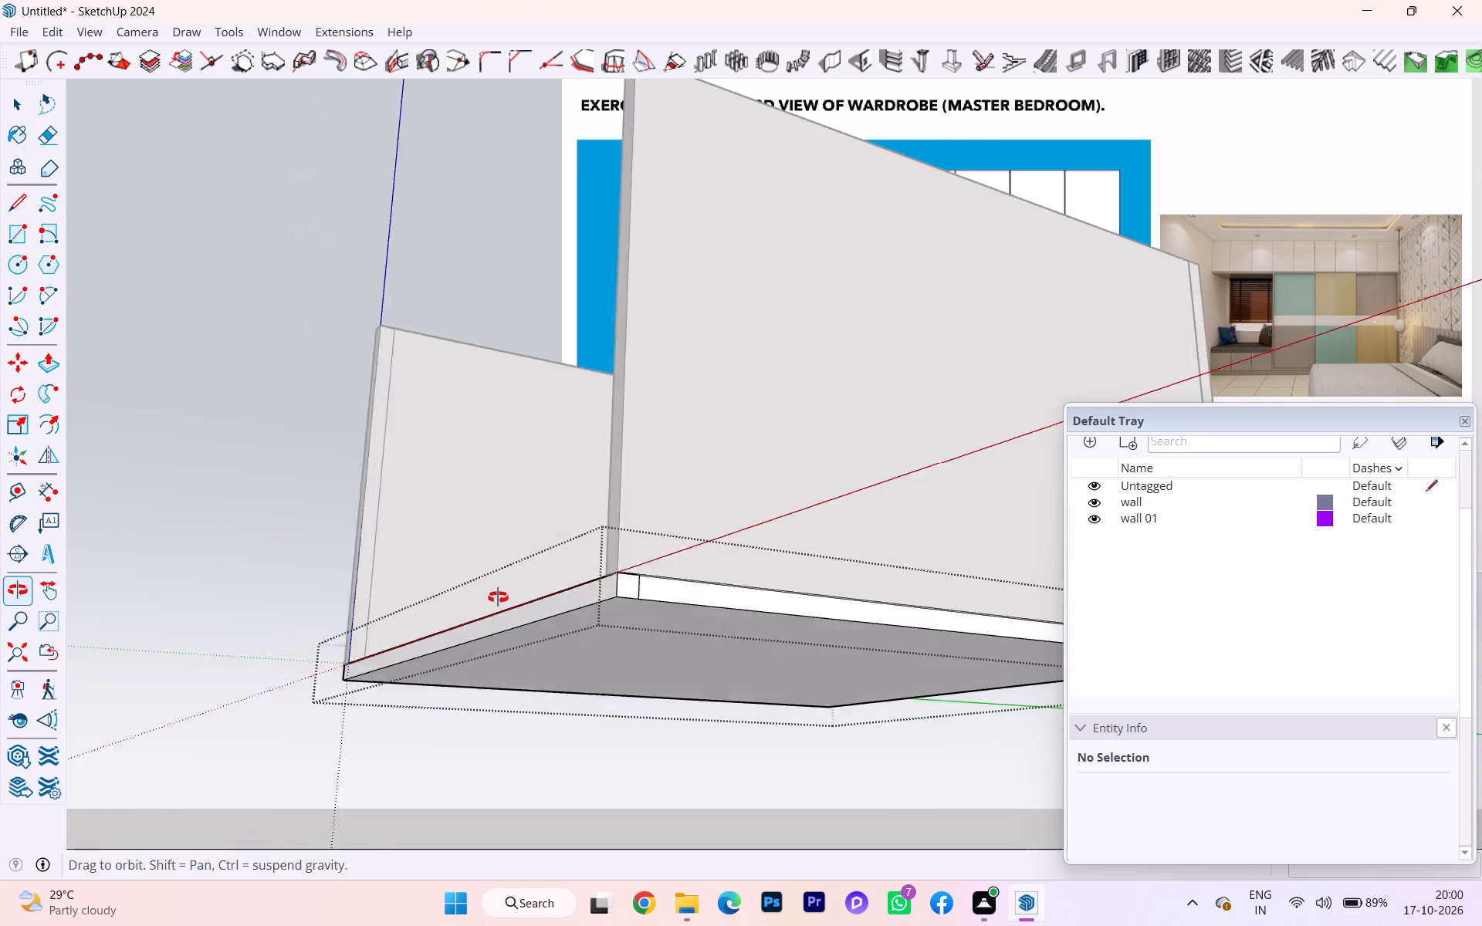
middle_click_drag(498, 597, 496, 598)
scroll(585, 594, "up", 3)
left_click(591, 607)
scroll(440, 572, "down", 2)
scroll(440, 572, "up", 1)
scroll(440, 572, "down", 1)
scroll(440, 572, "up", 1)
middle_click_drag(795, 577, 227, 531)
scroll(795, 577, "down", 1)
scroll(574, 513, "down", 4)
middle_click_drag(882, 536, 1481, 722)
middle_click_drag(397, 613, 1001, 708)
scroll(397, 613, "down", 1)
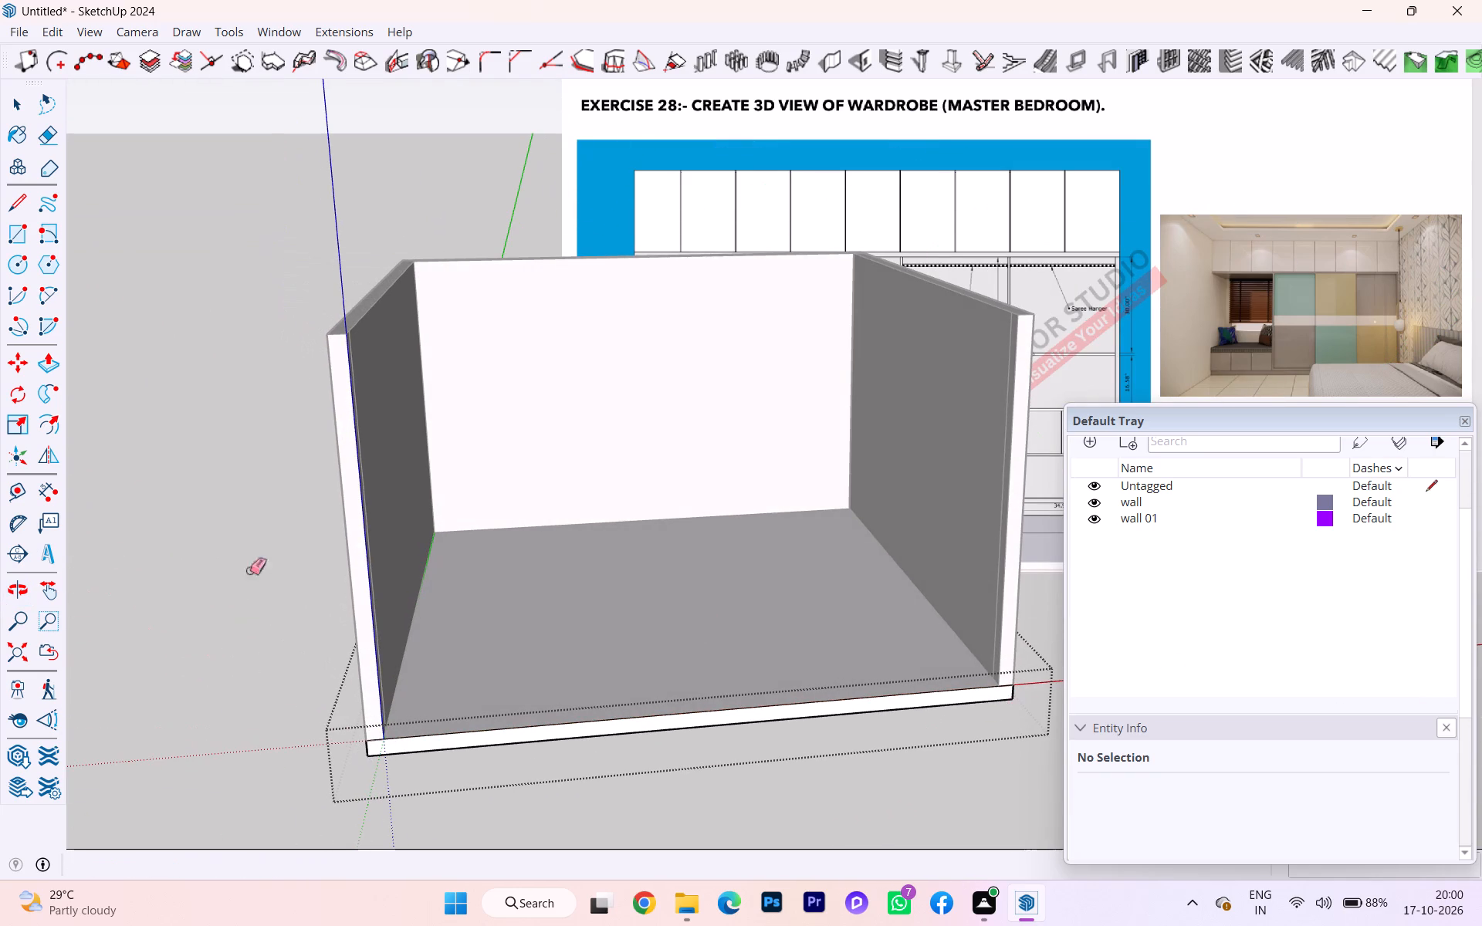
left_click(7, 96)
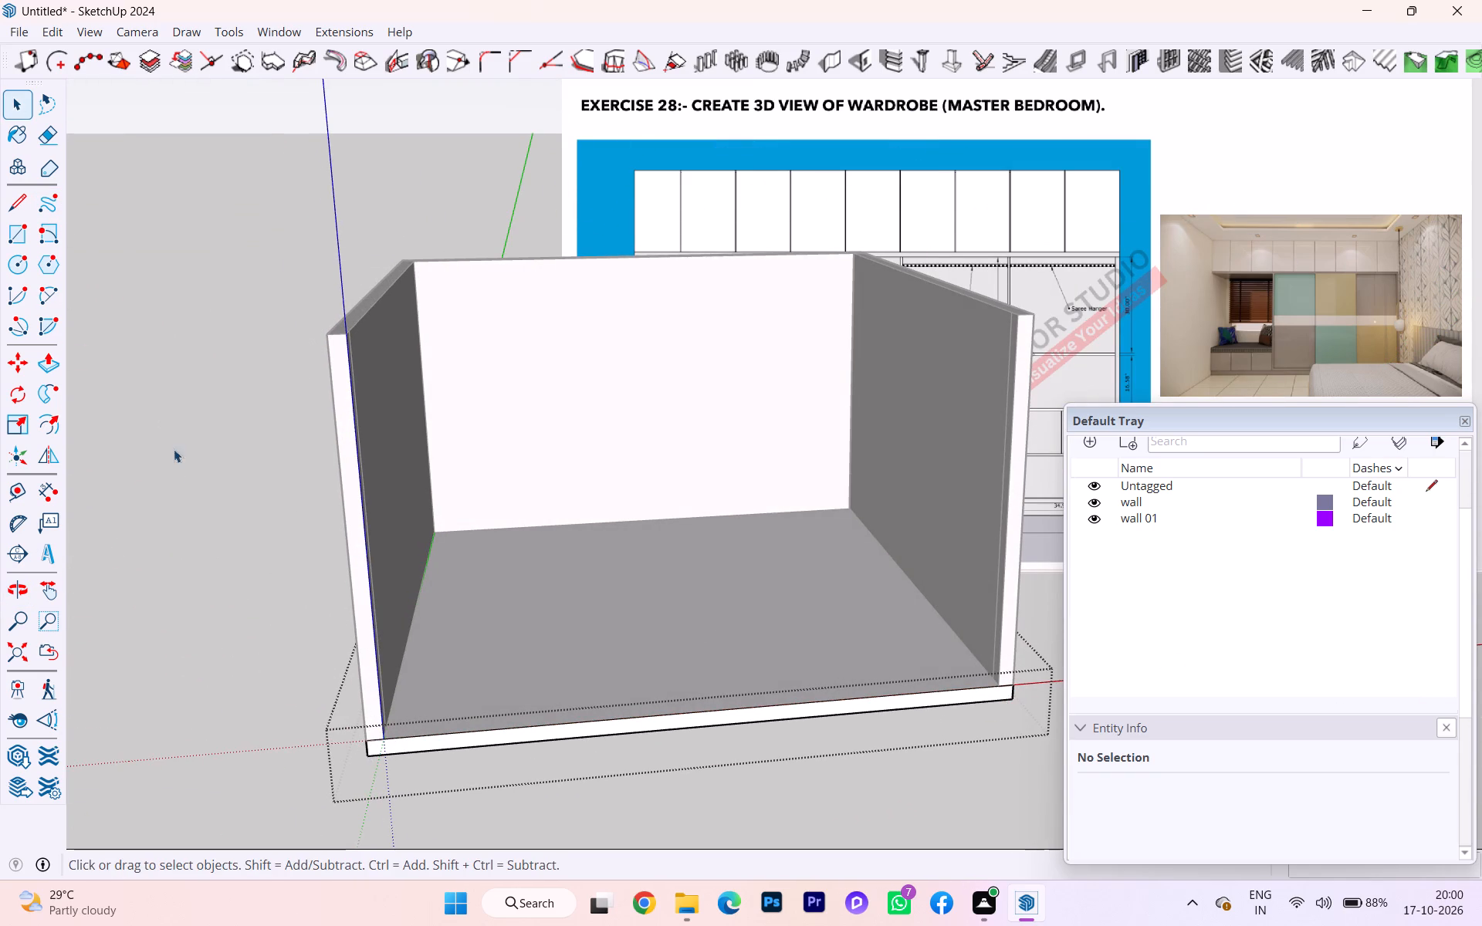
Close the floor slab group.
left_click(188, 476)
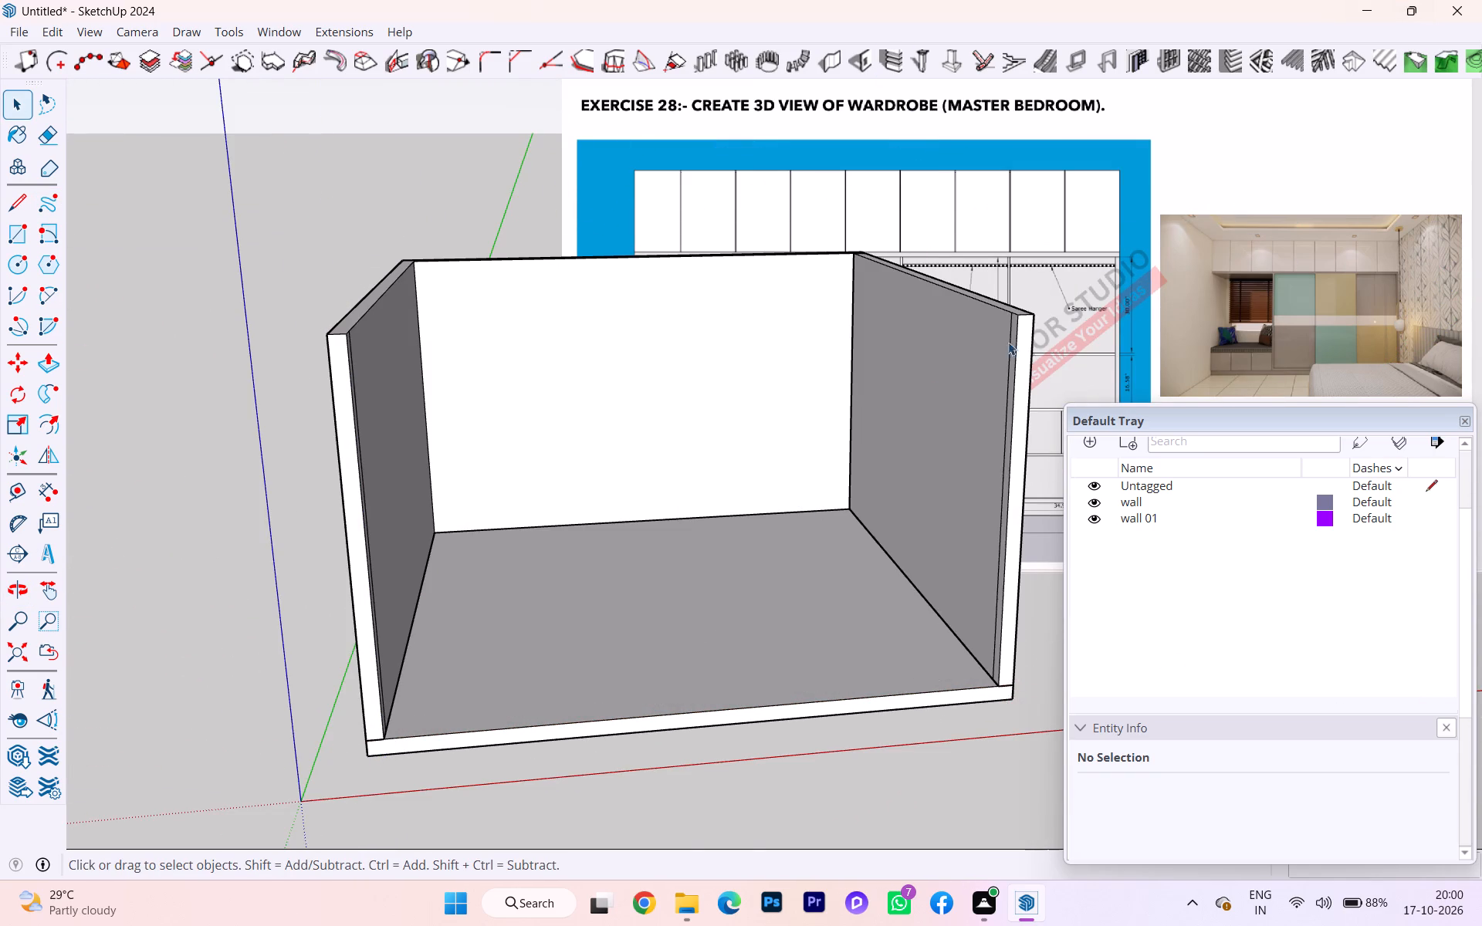
Add a new tag named floor for the slab.
scroll(821, 323, "up", 2)
scroll(820, 322, "down", 5)
middle_click_drag(768, 305, 726, 216)
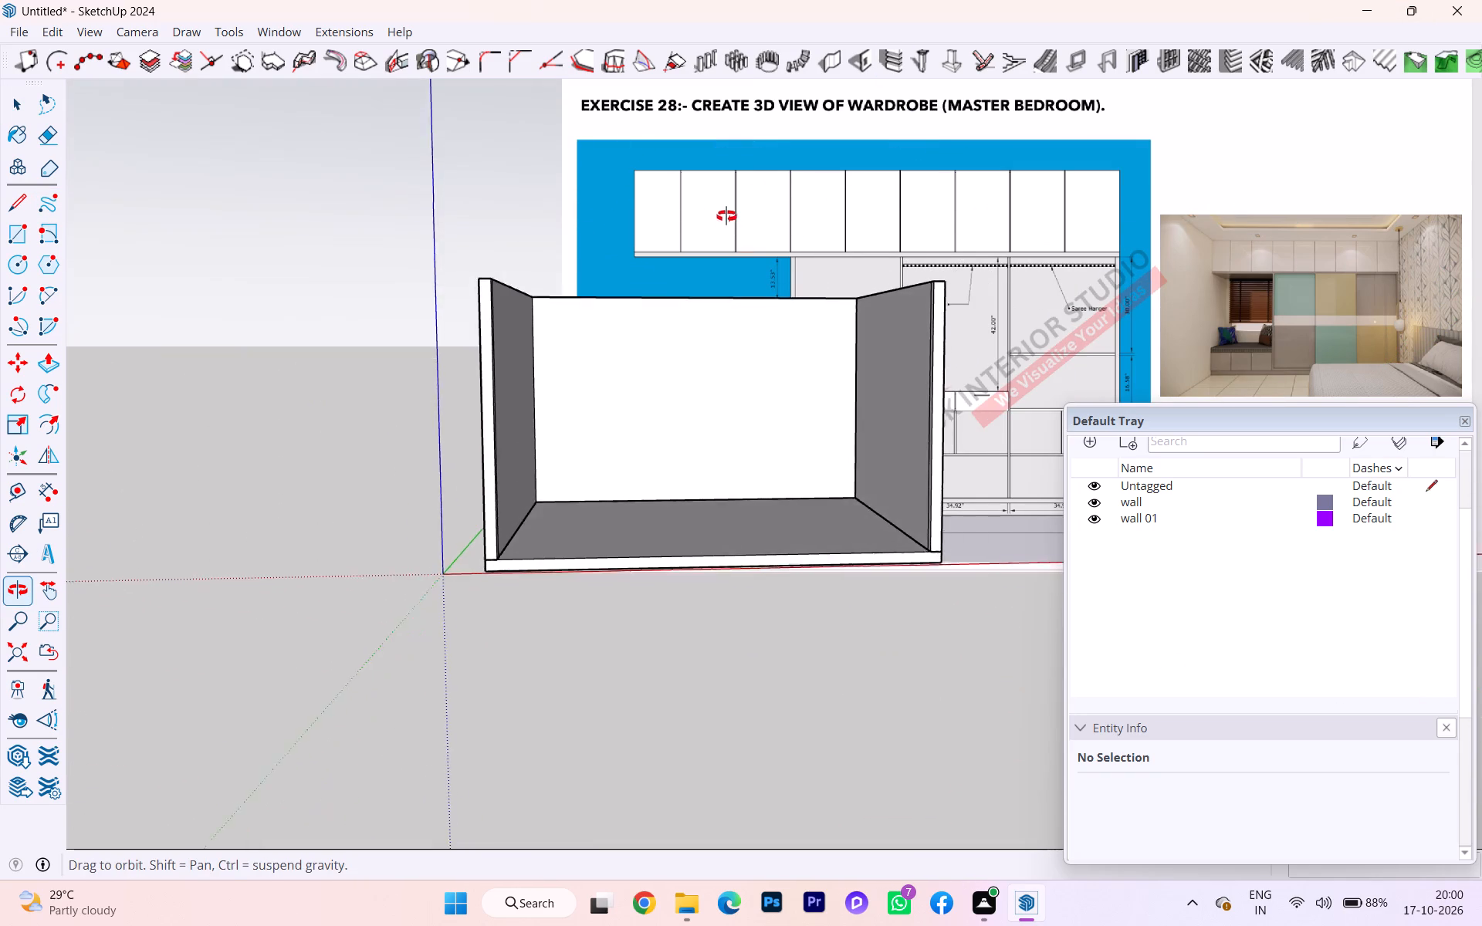
middle_click_drag(726, 216, 726, 215)
scroll(942, 359, "up", 4)
scroll(884, 308, "up", 2)
scroll(884, 308, "down", 1)
scroll(884, 308, "up", 1)
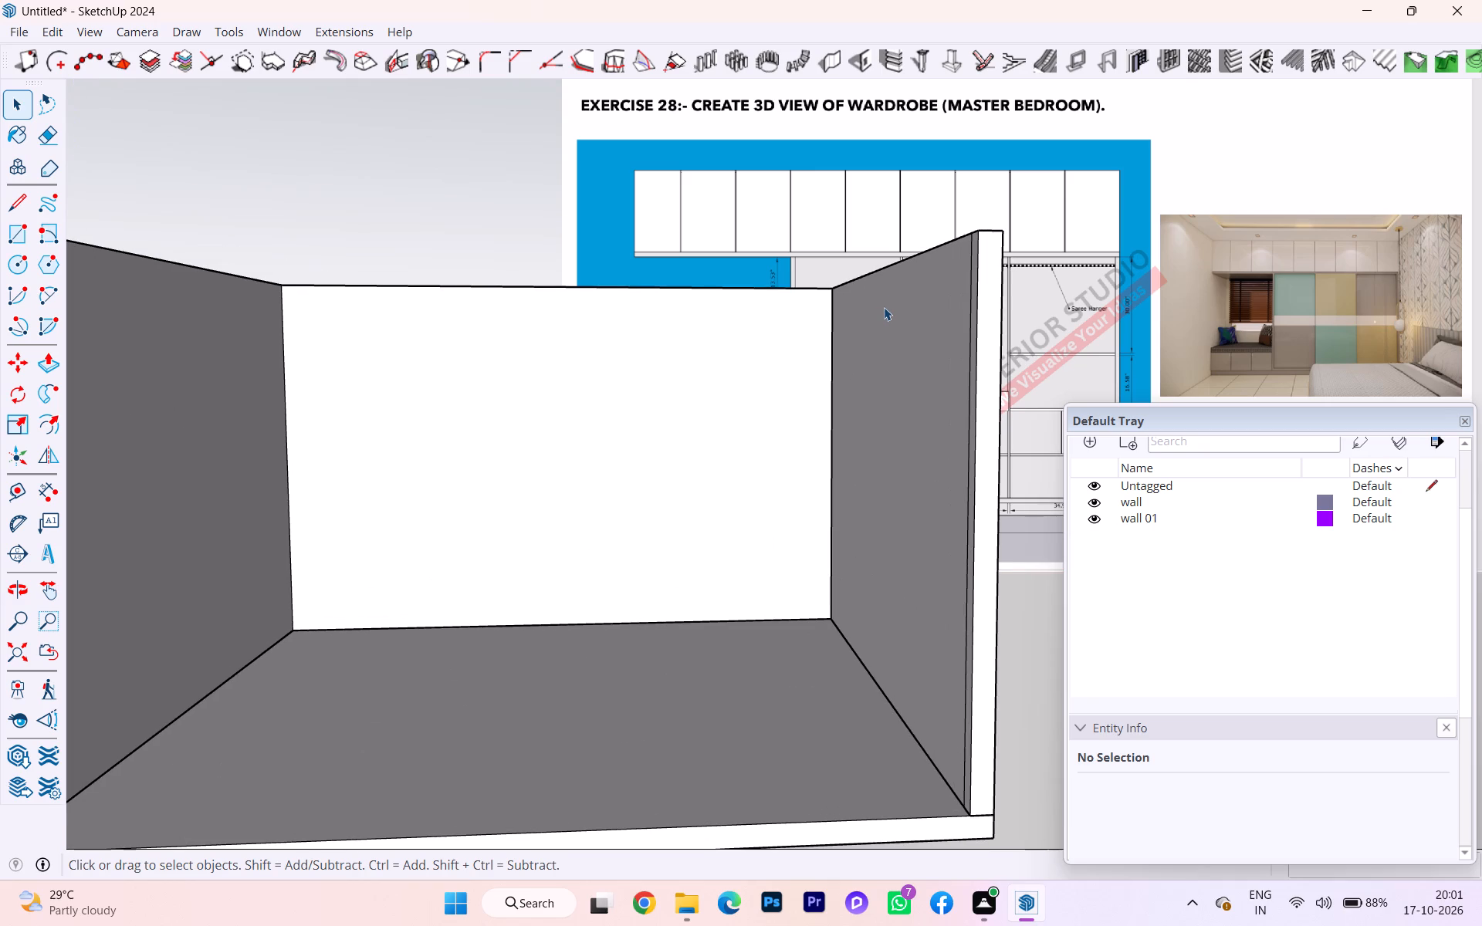
scroll(770, 380, "up", 4)
scroll(770, 381, "down", 8)
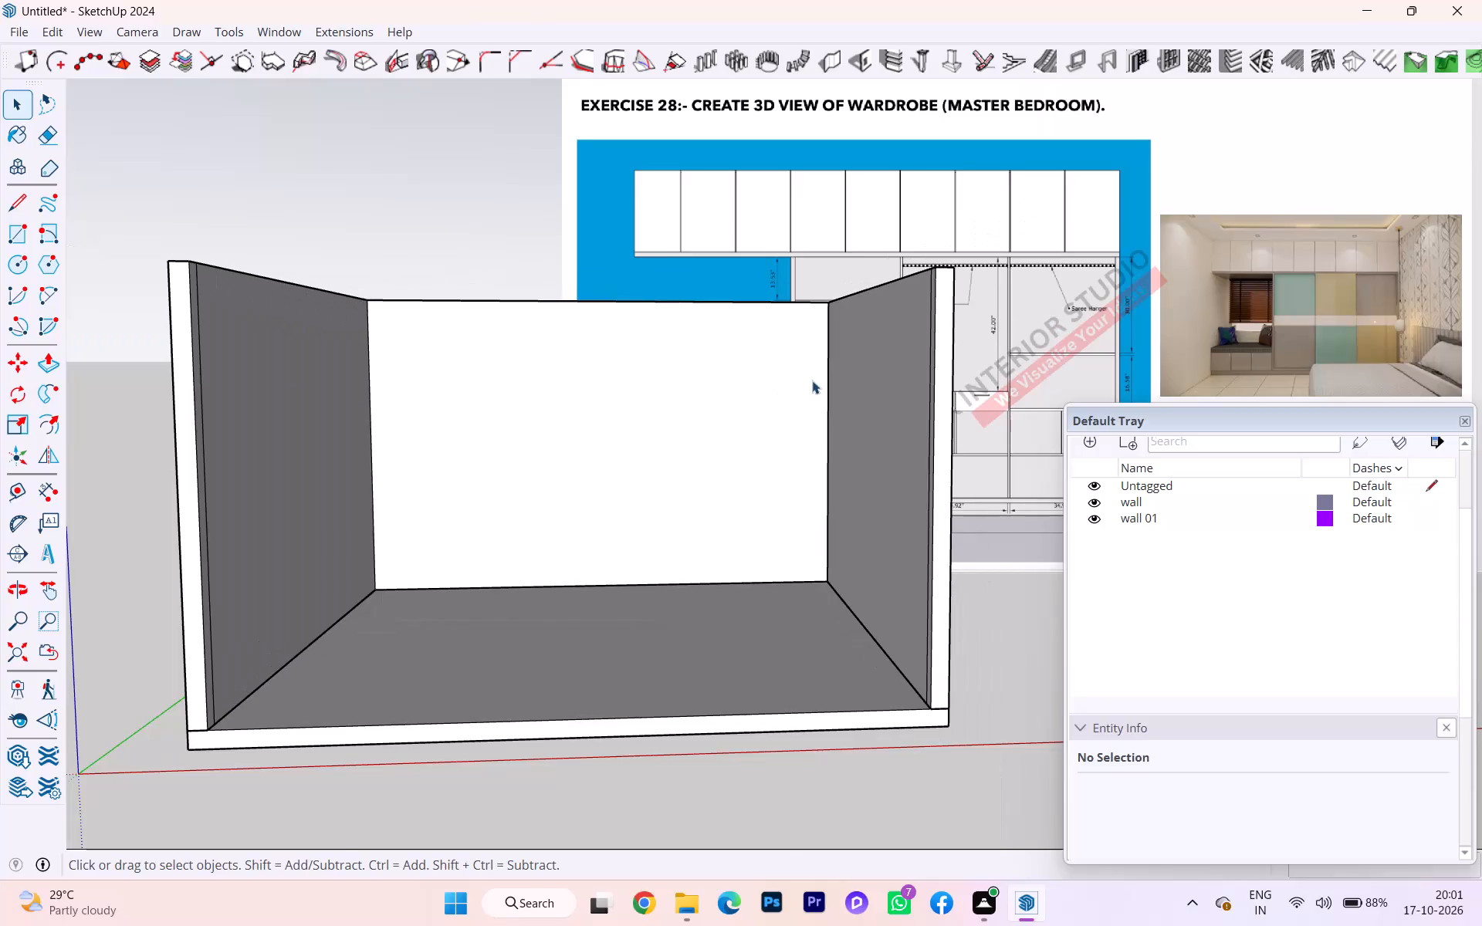
left_click(658, 711)
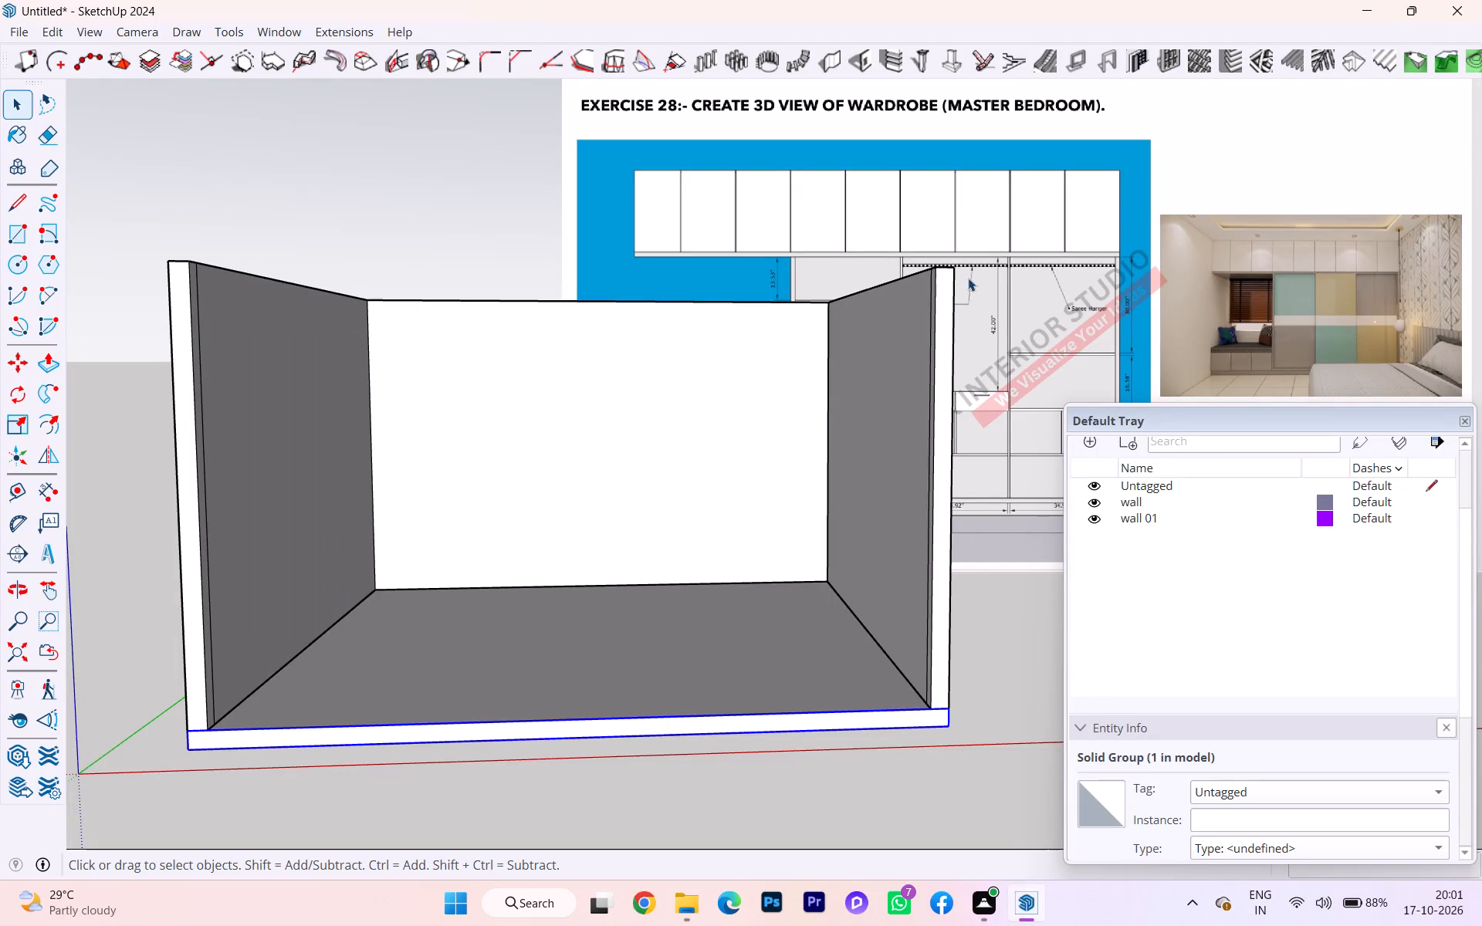
left_click(1085, 443)
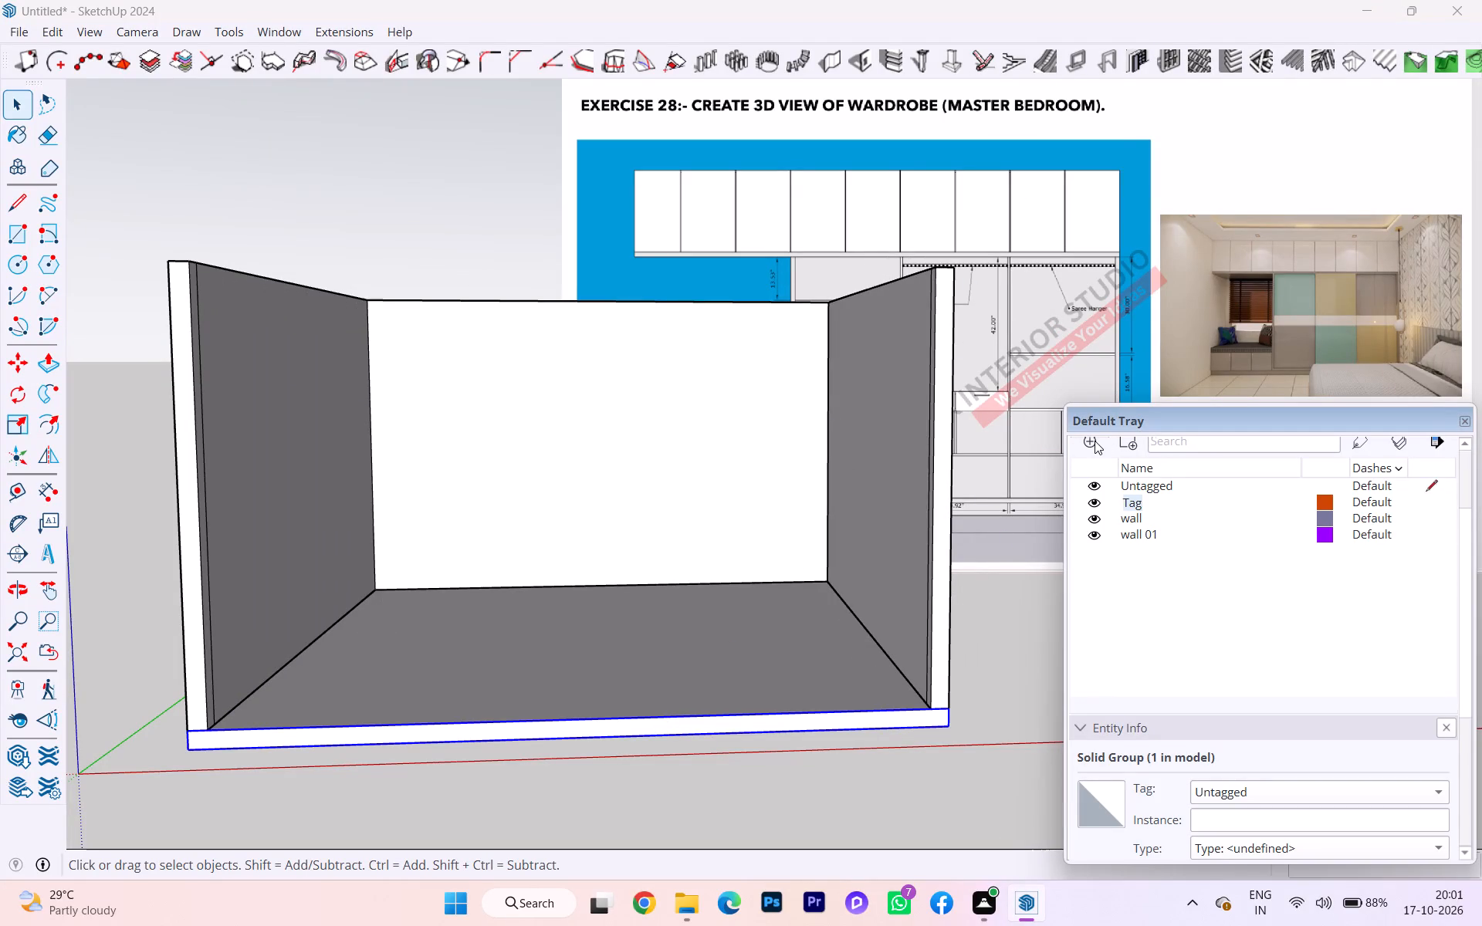
key("BackSpace")
key("BackSpace")
key("BackSpace")
type("fll")
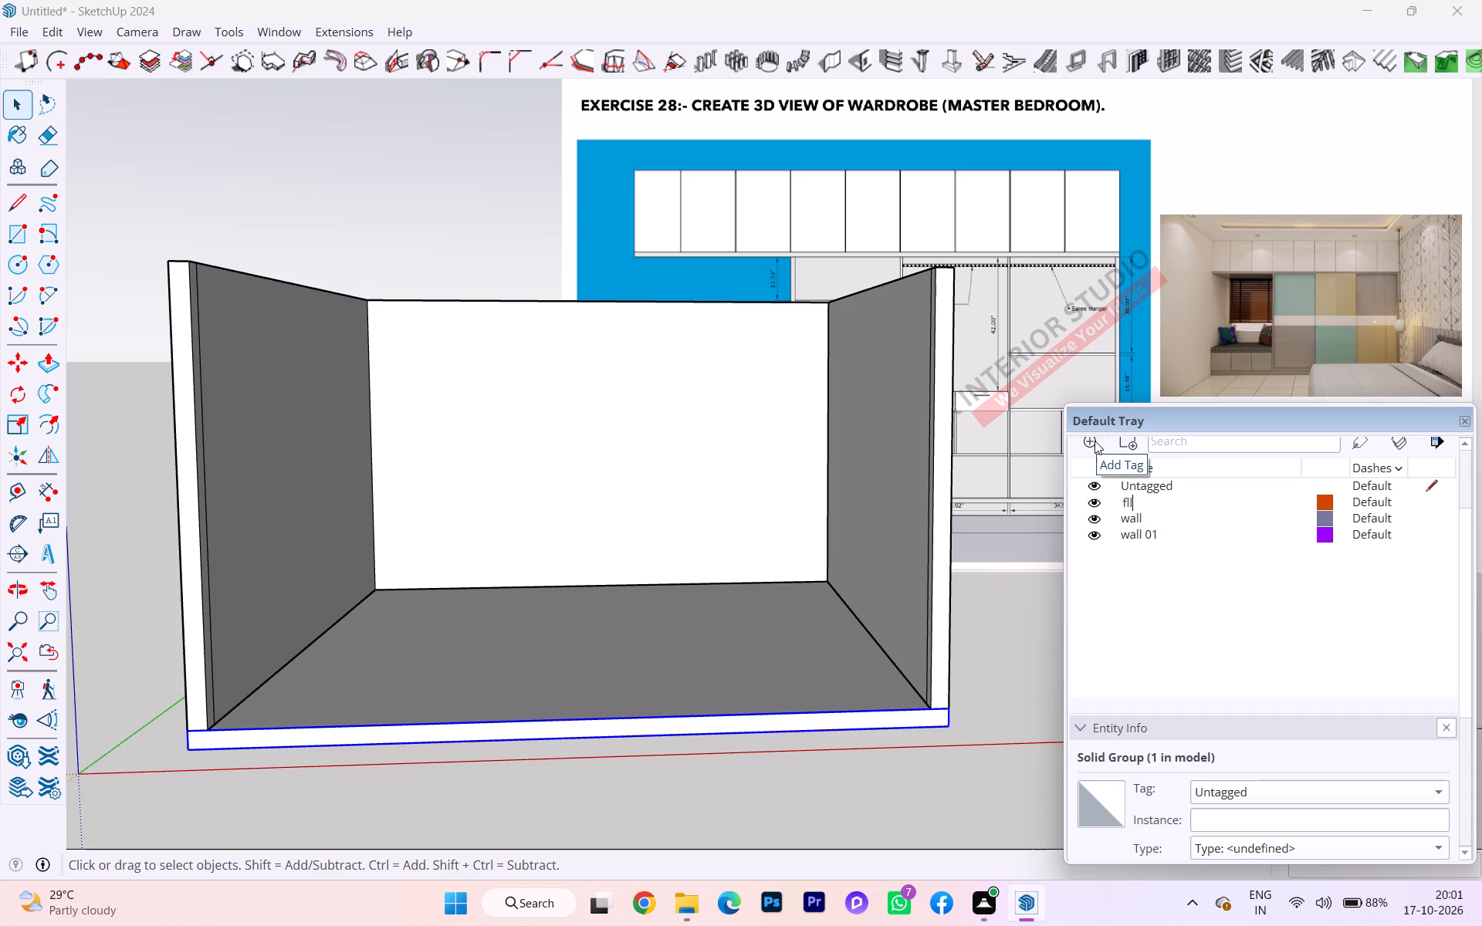
key("BackSpace")
type("oor")
left_click(1000, 553)
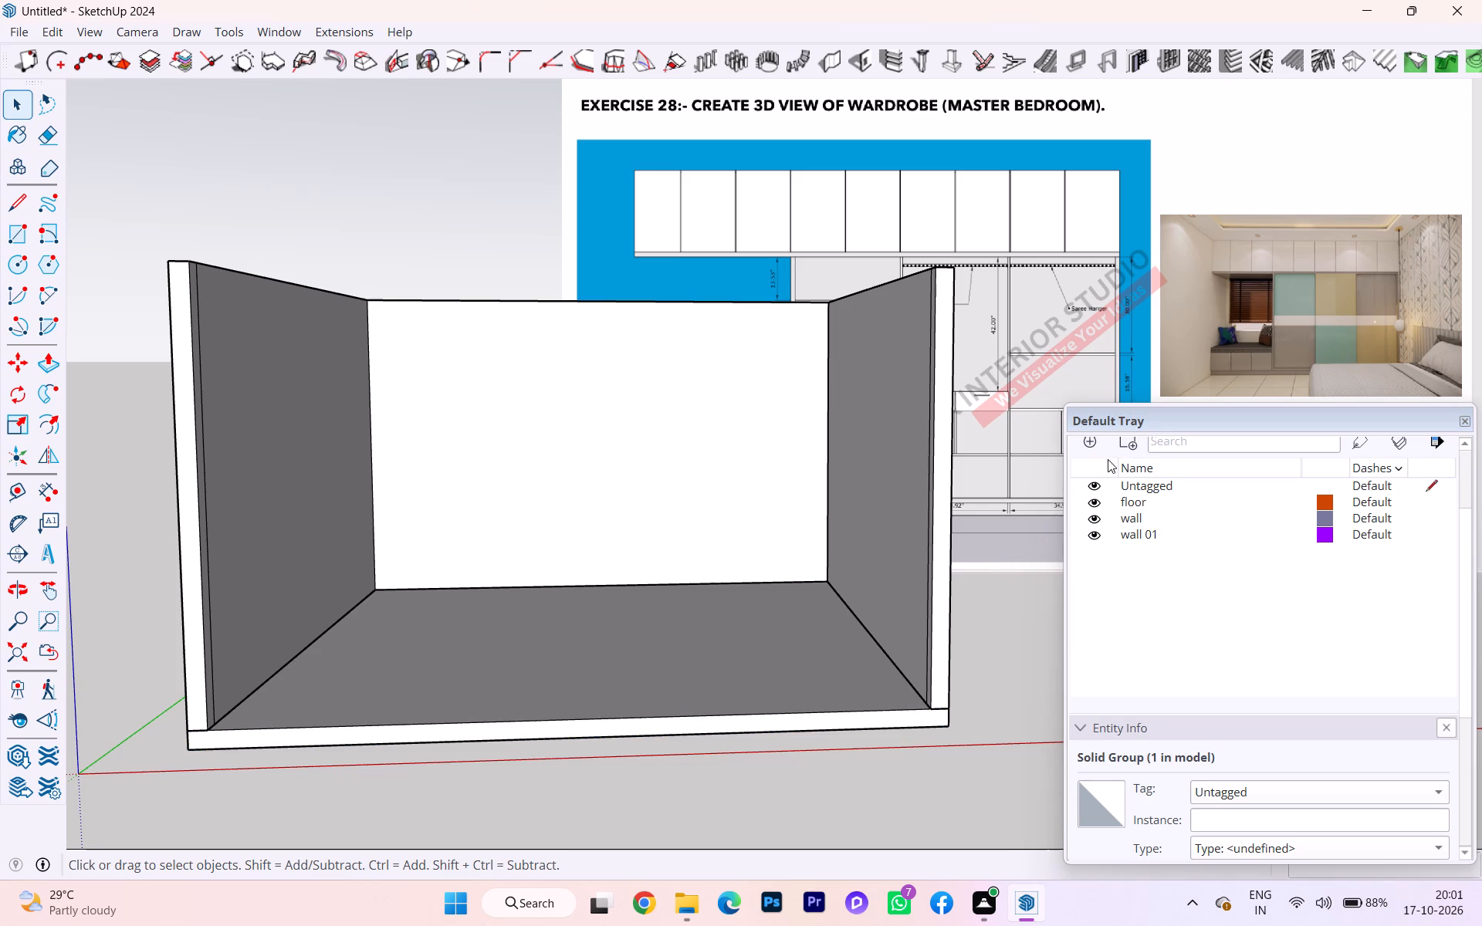
Assign the floor slab group to the floor tag and deselect it.
left_click(766, 699)
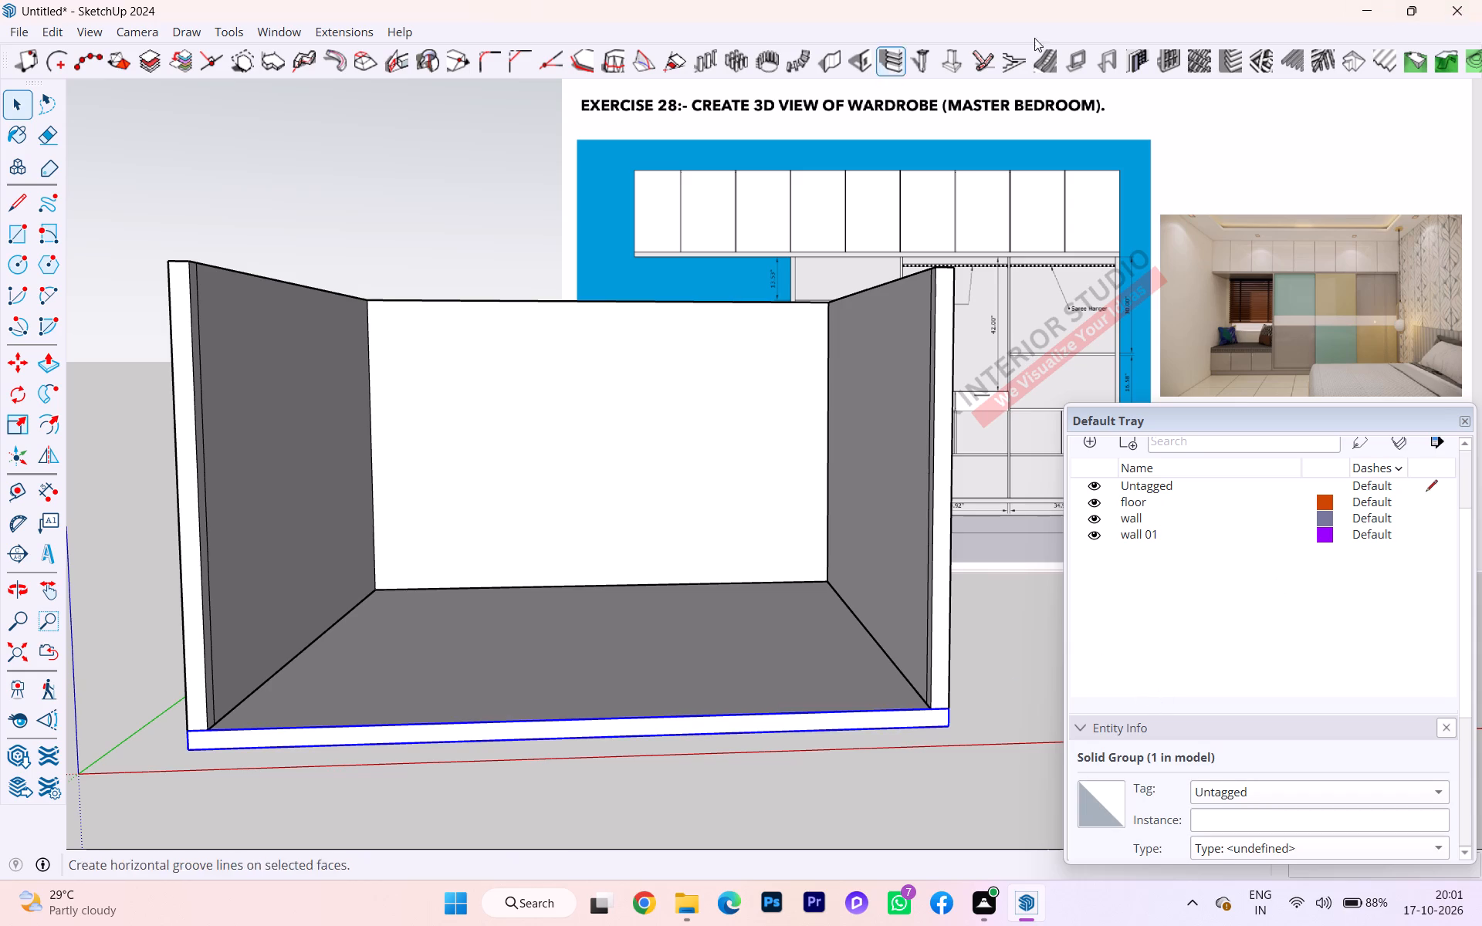
left_click(1375, 788)
left_click(1210, 811)
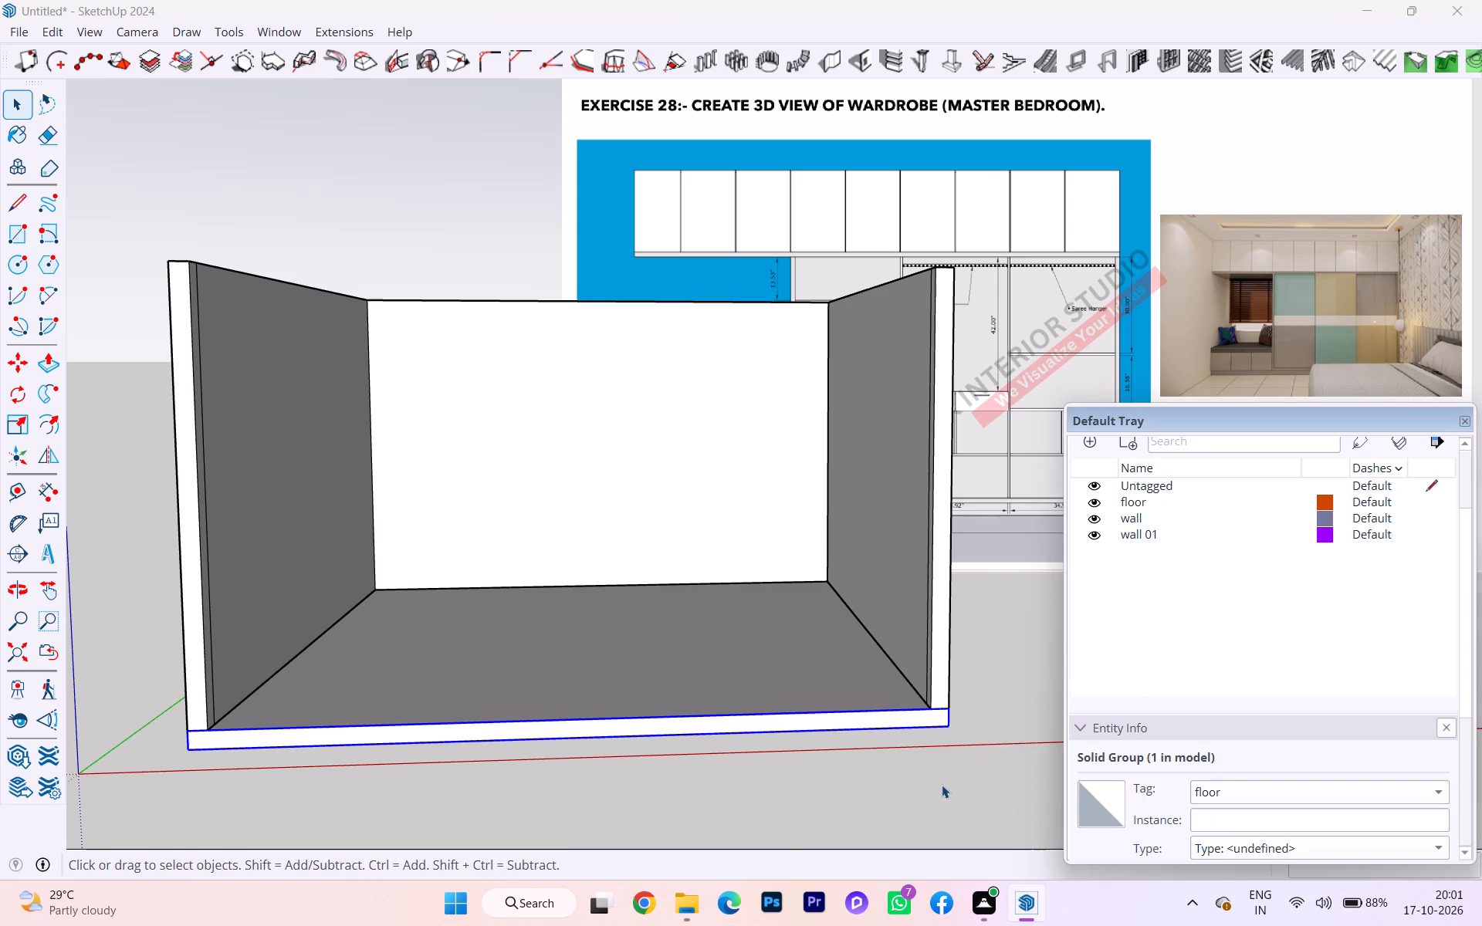
left_click(942, 785)
Open the left and back wall group, erase the vertical seam on the left wall's inner face near its front end, and close the group.
scroll(357, 645, "down", 2)
scroll(357, 654, "up", 1)
scroll(357, 655, "down", 3)
middle_click_drag(467, 707, 458, 830)
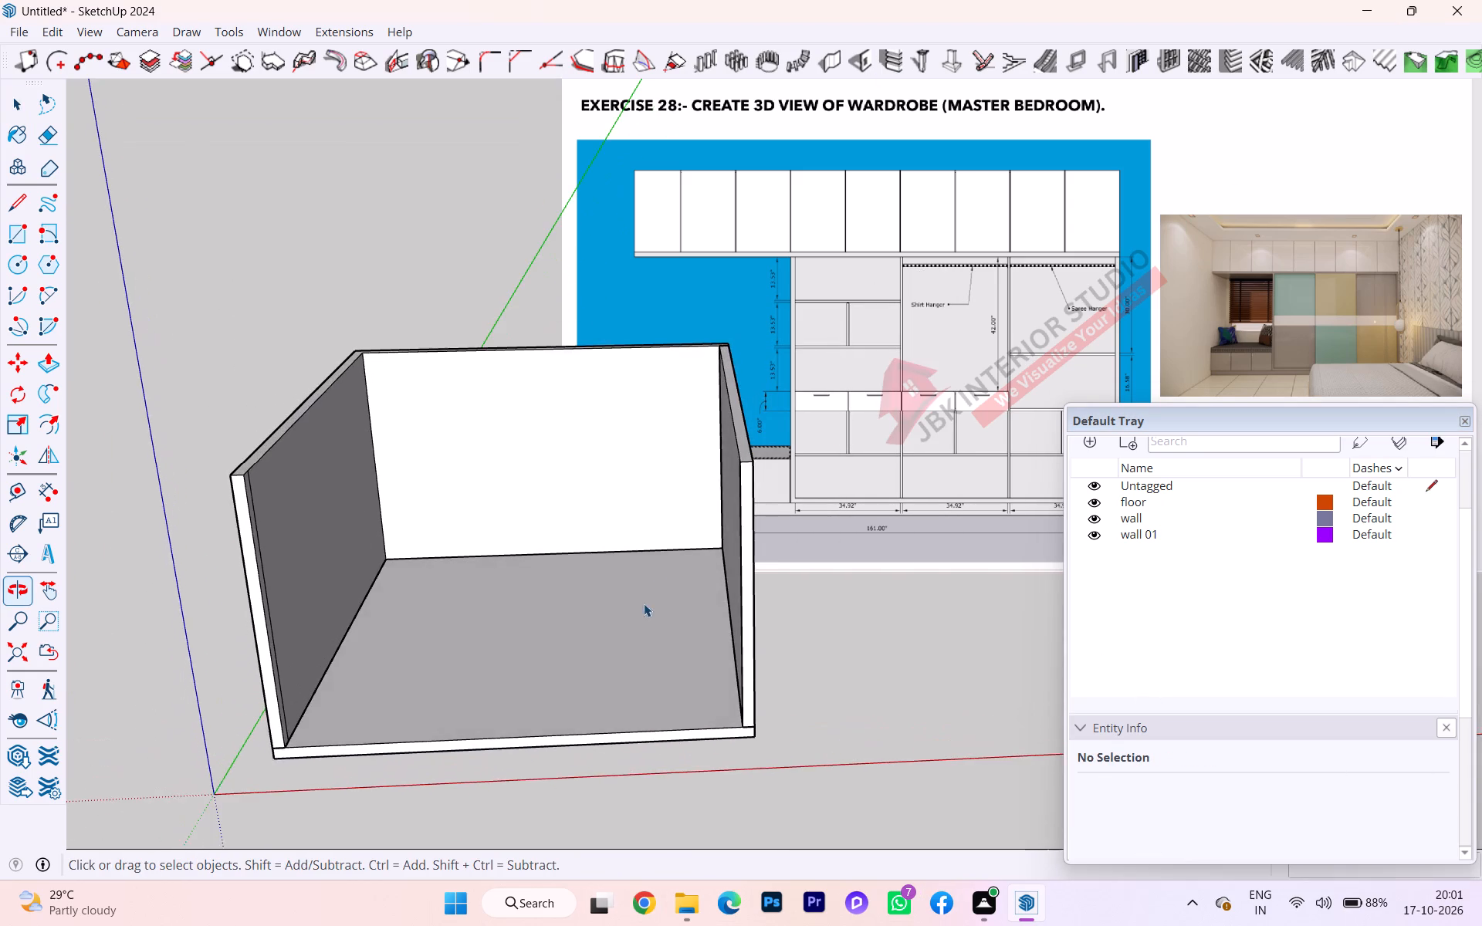
scroll(634, 502, "up", 4)
scroll(604, 458, "down", 6)
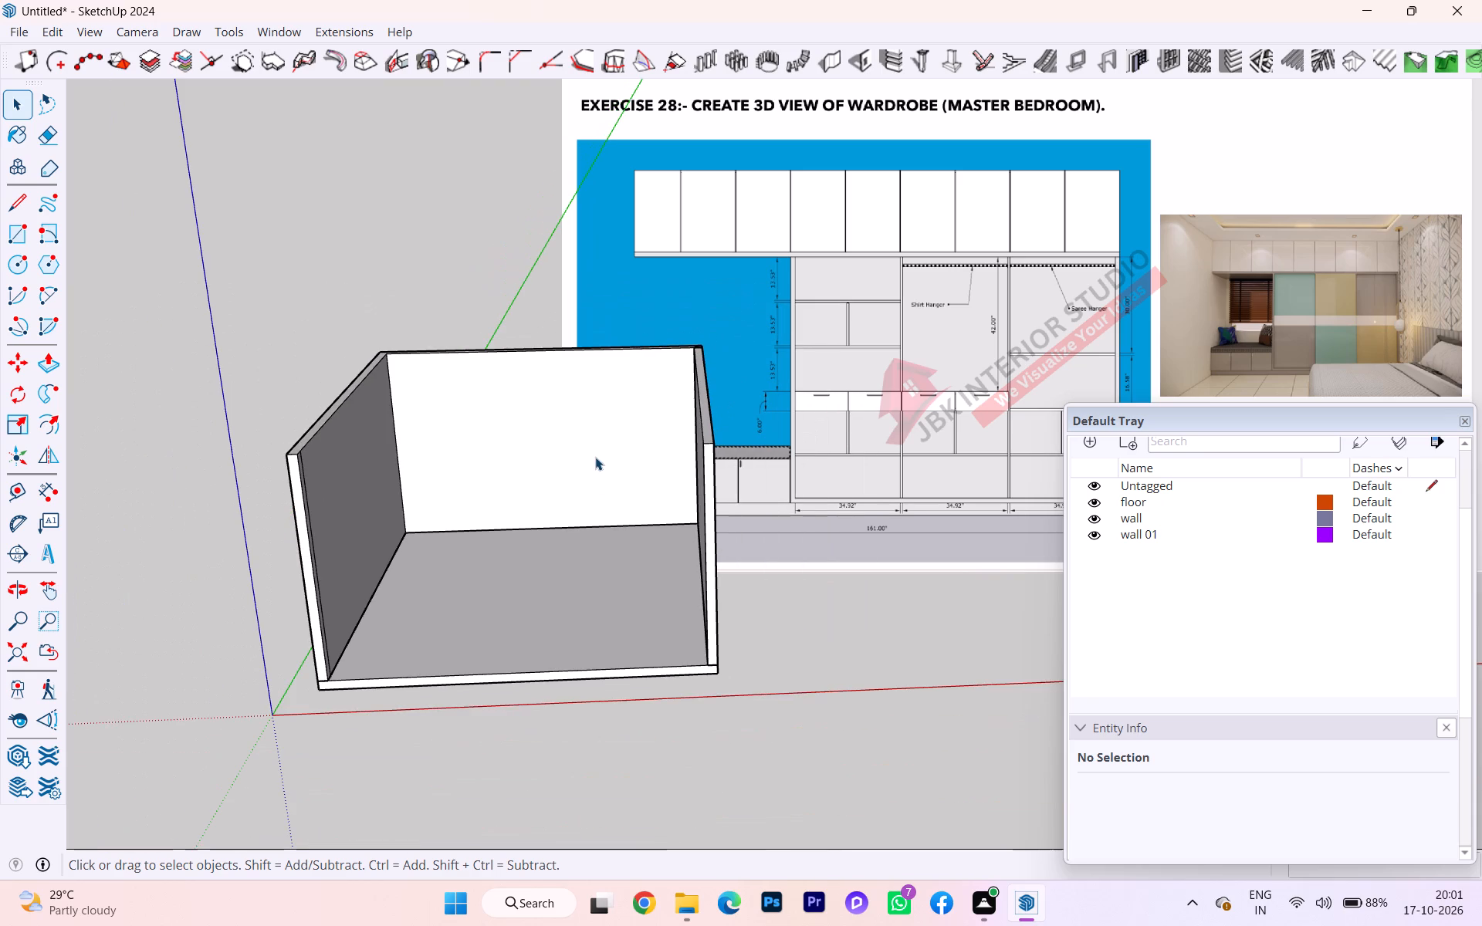
middle_click_drag(364, 536, 358, 485)
scroll(315, 477, "up", 4)
scroll(313, 477, "down", 1)
middle_click_drag(311, 480, 293, 488)
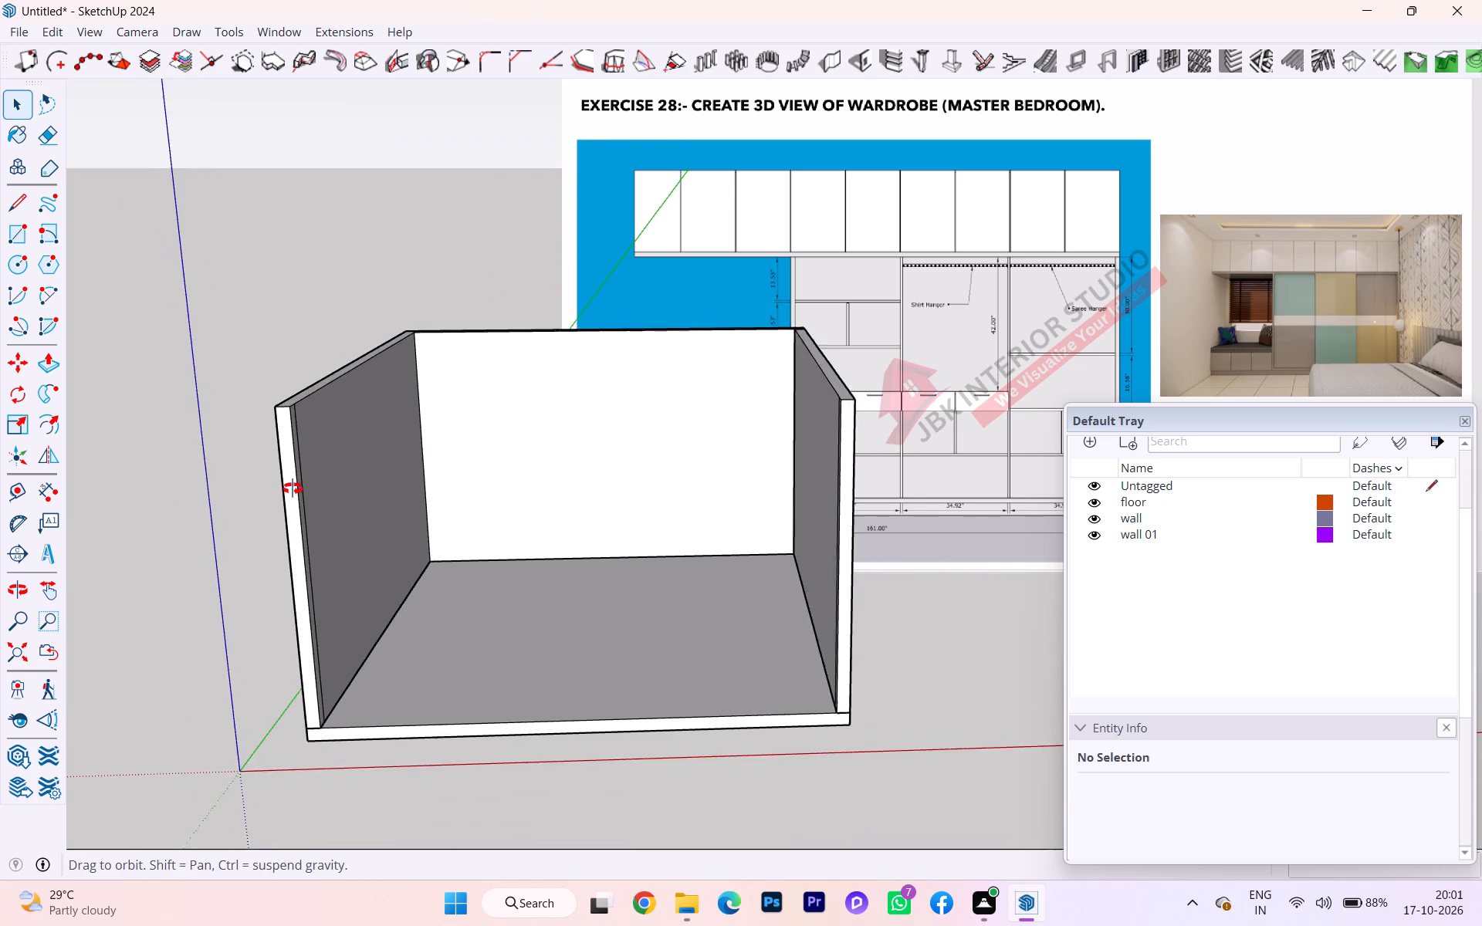
middle_click_drag(293, 488, 179, 509)
scroll(355, 475, "up", 1)
scroll(355, 475, "down", 3)
scroll(355, 475, "up", 3)
double_click(299, 476)
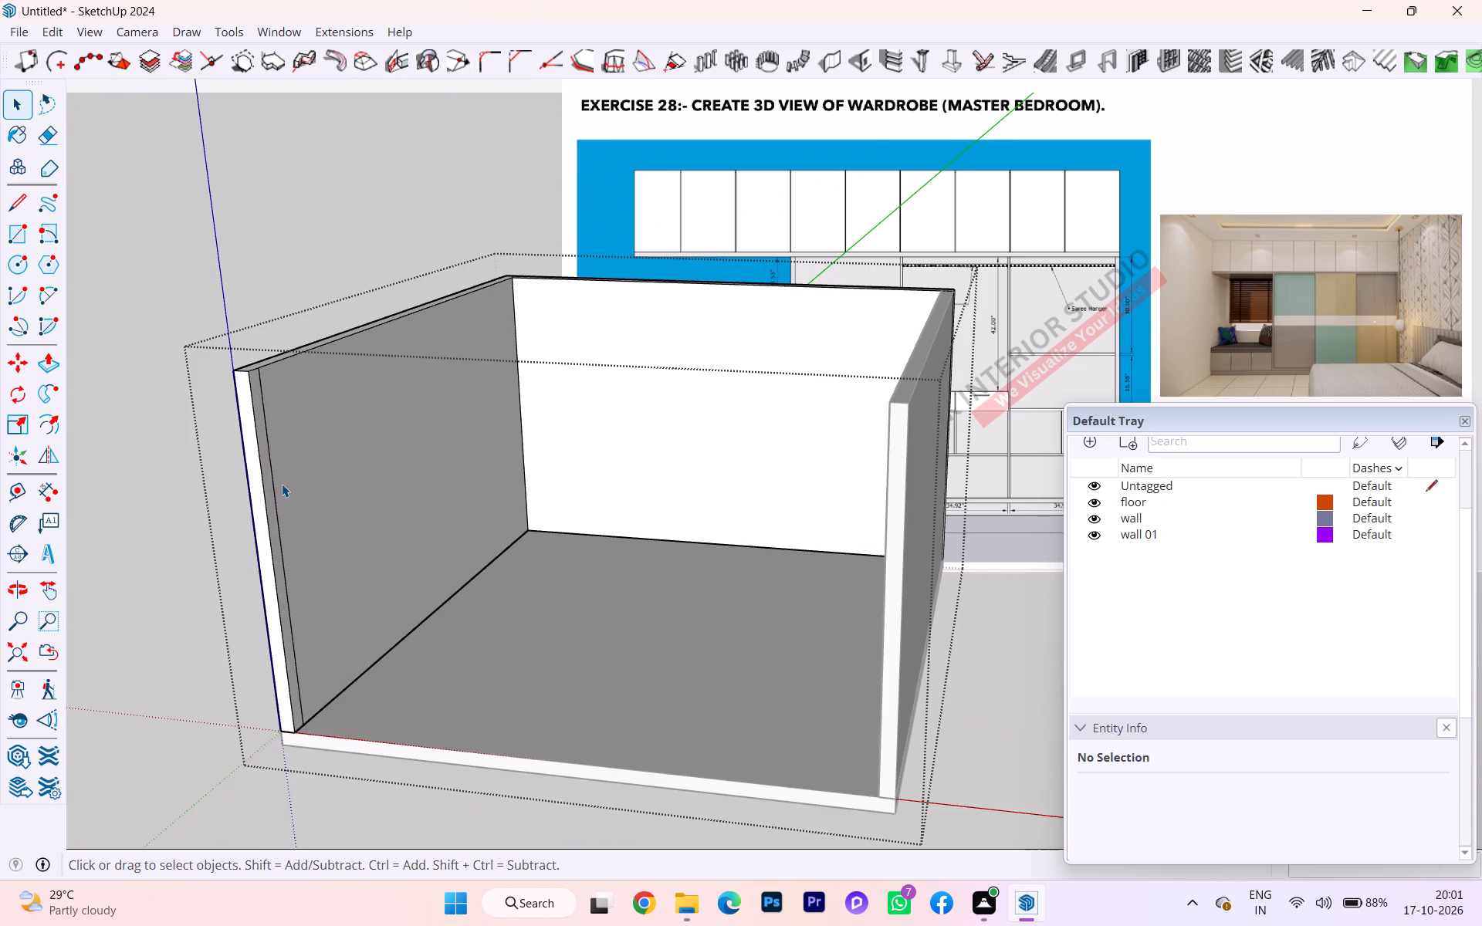
key("e")
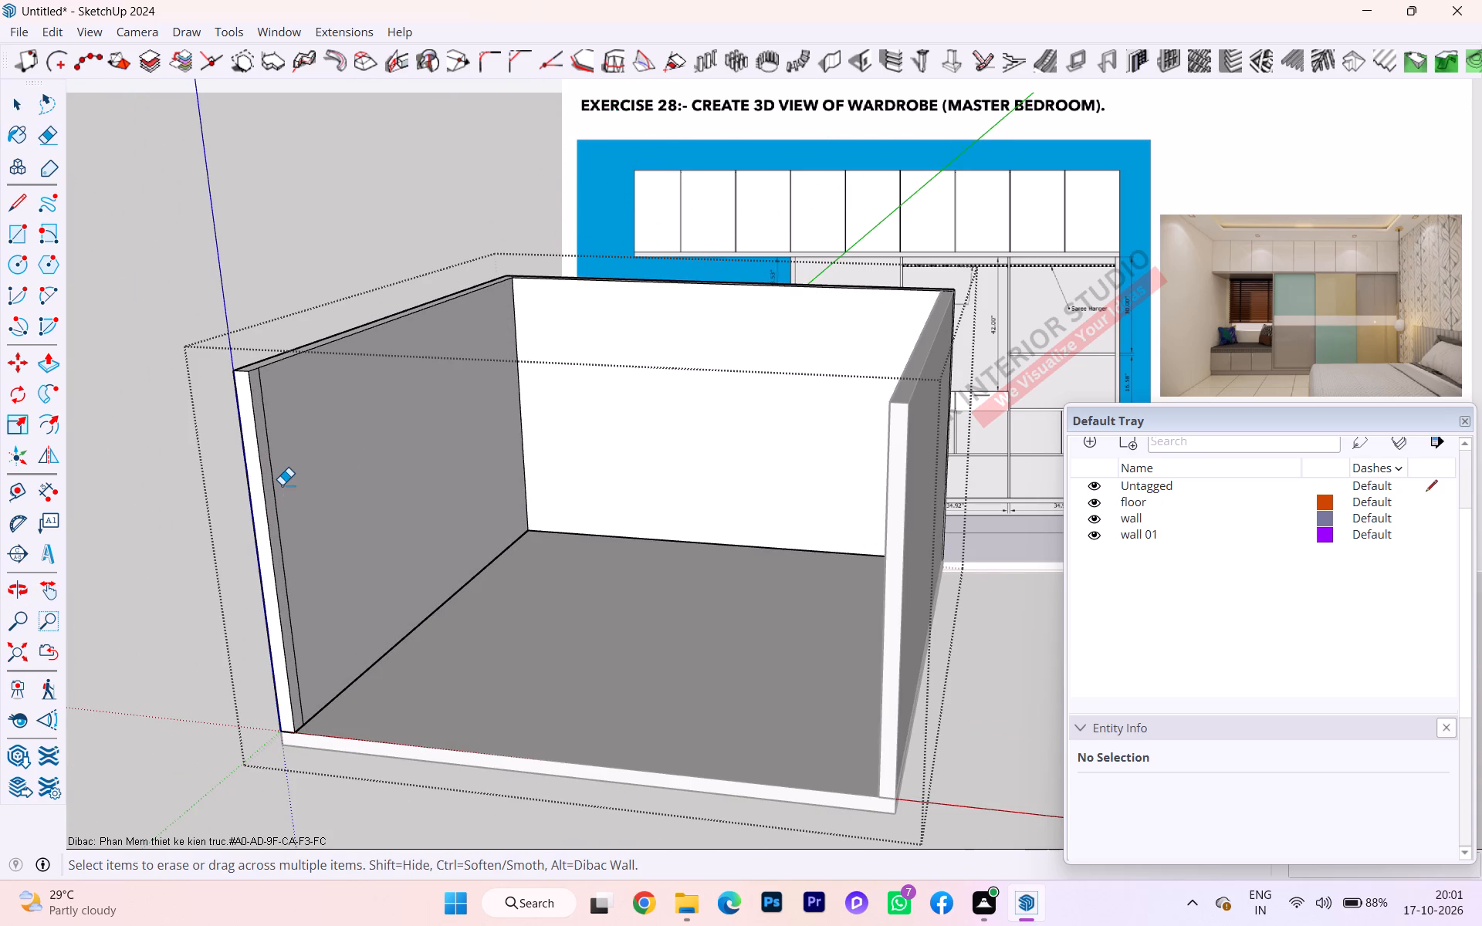
scroll(282, 485, "up", 5)
left_click(268, 497)
scroll(113, 583, "down", 3)
scroll(69, 608, "up", 1)
scroll(64, 610, "down", 4)
middle_click_drag(2, 636, 9, 634)
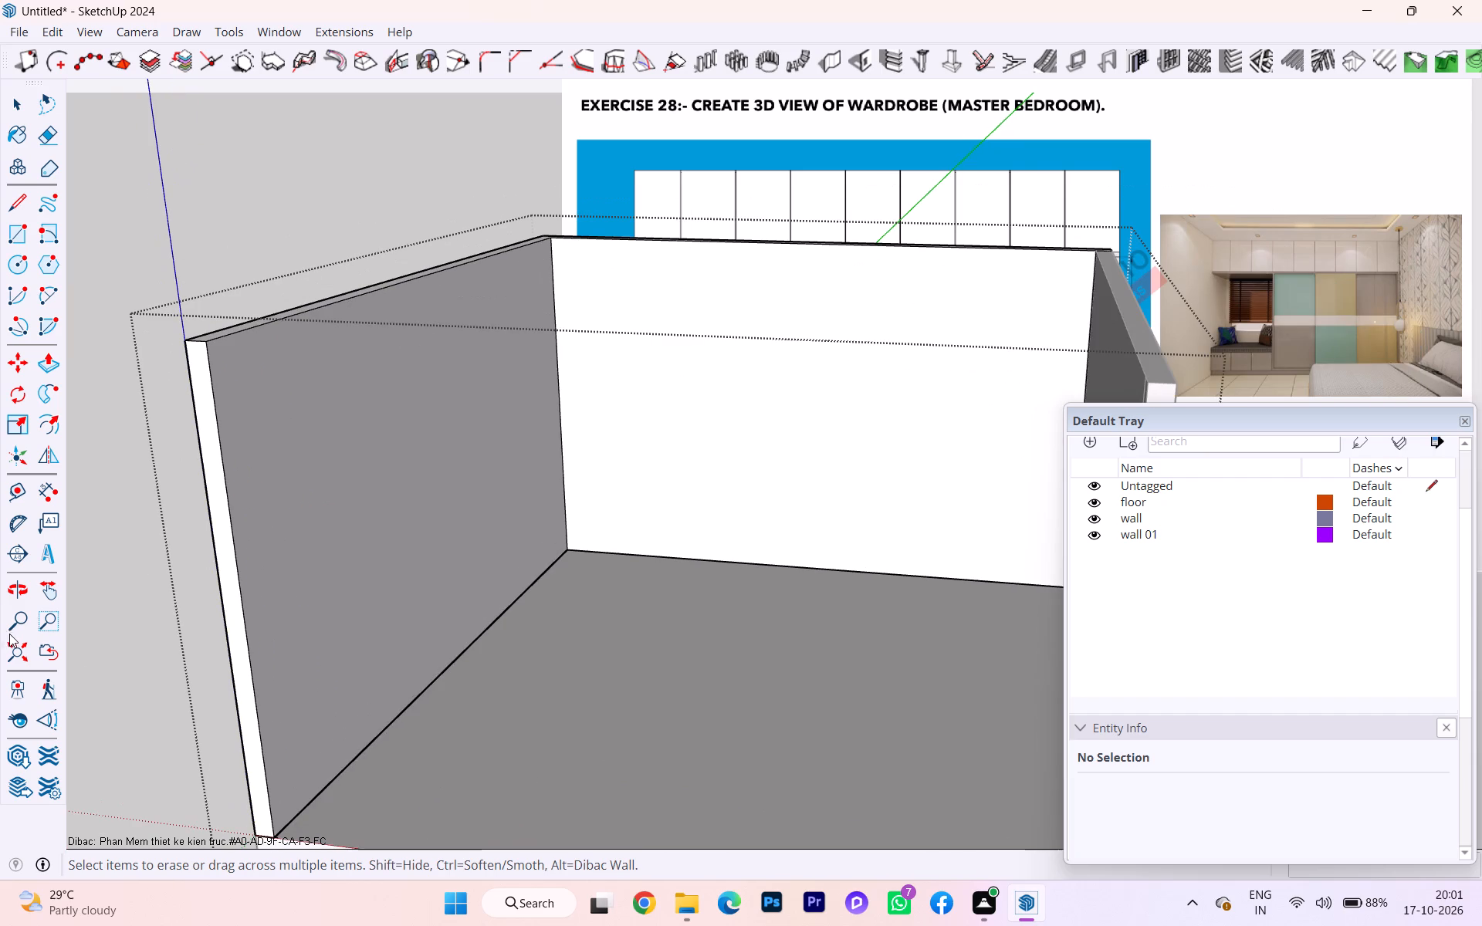
middle_click_drag(9, 634, 486, 695)
scroll(308, 607, "down", 3)
middle_click_drag(306, 605, 985, 630)
scroll(586, 555, "down", 1)
scroll(586, 555, "up", 2)
scroll(585, 554, "down", 2)
scroll(380, 534, "down", 2)
scroll(300, 545, "up", 2)
scroll(297, 546, "down", 3)
scroll(1137, 548, "up", 3)
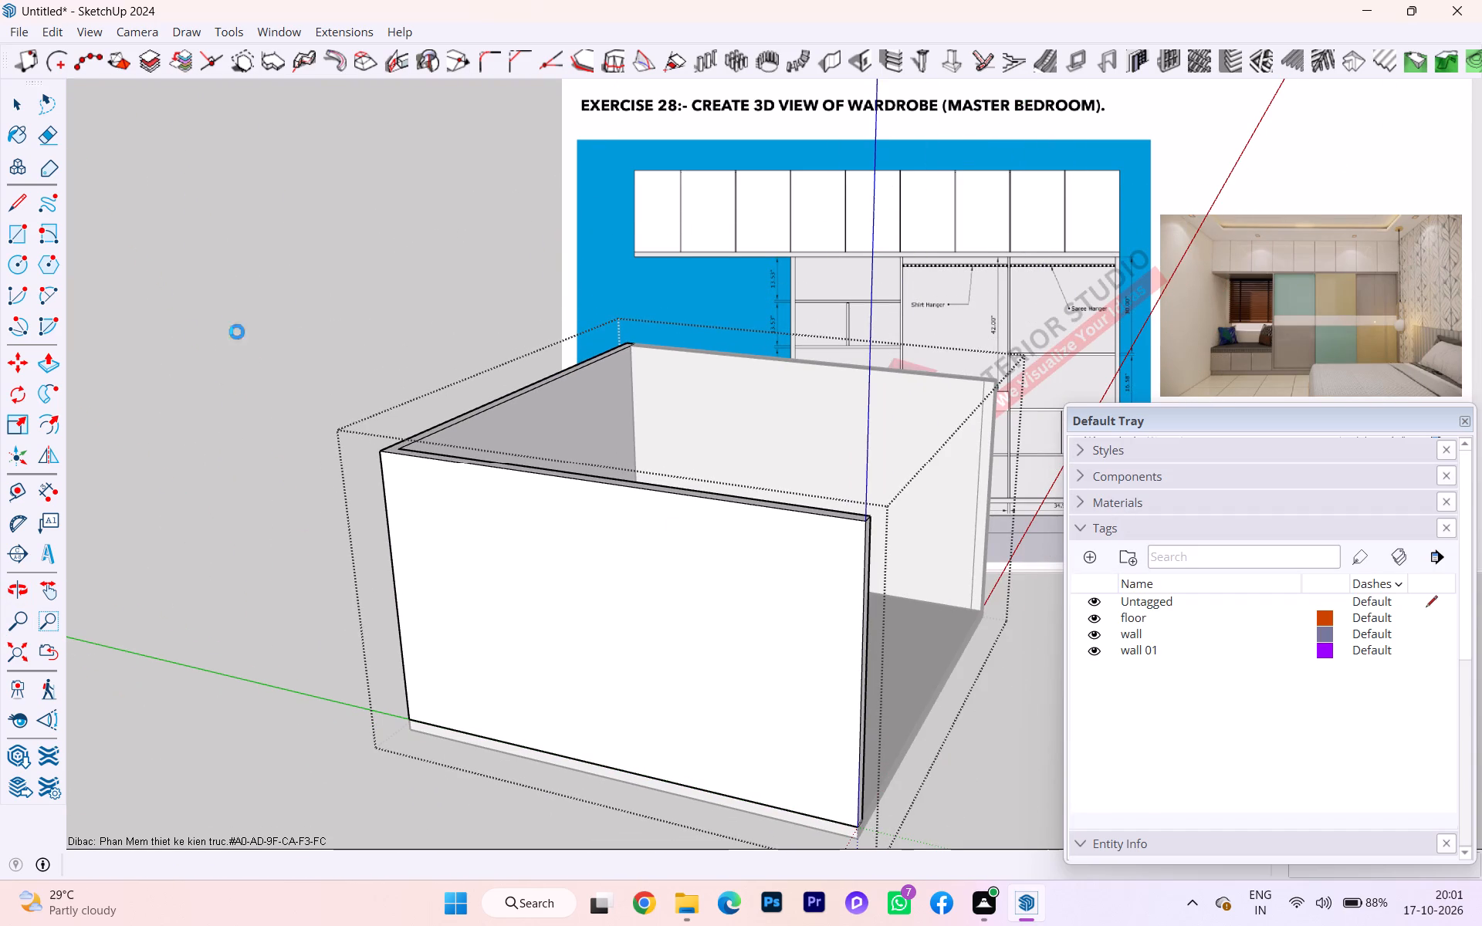
left_click(11, 108)
left_click(181, 512)
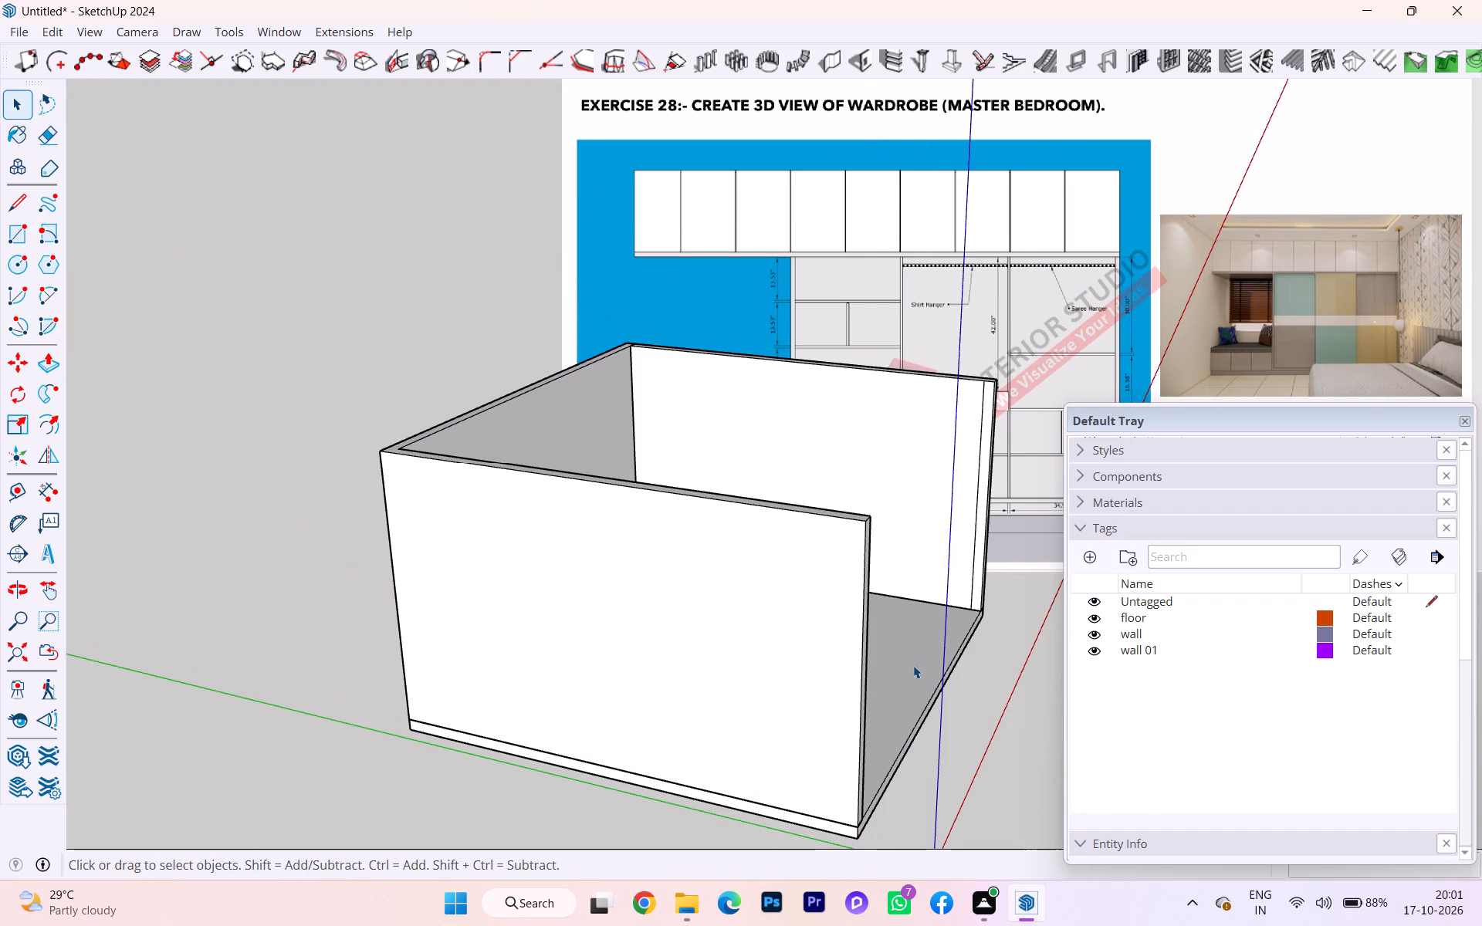
Open the right wall group, erase the vertical seam on its inner face near the front end, and close the group.
scroll(950, 580, "up", 2)
double_click(959, 501)
scroll(965, 485, "up", 3)
double_click(966, 485)
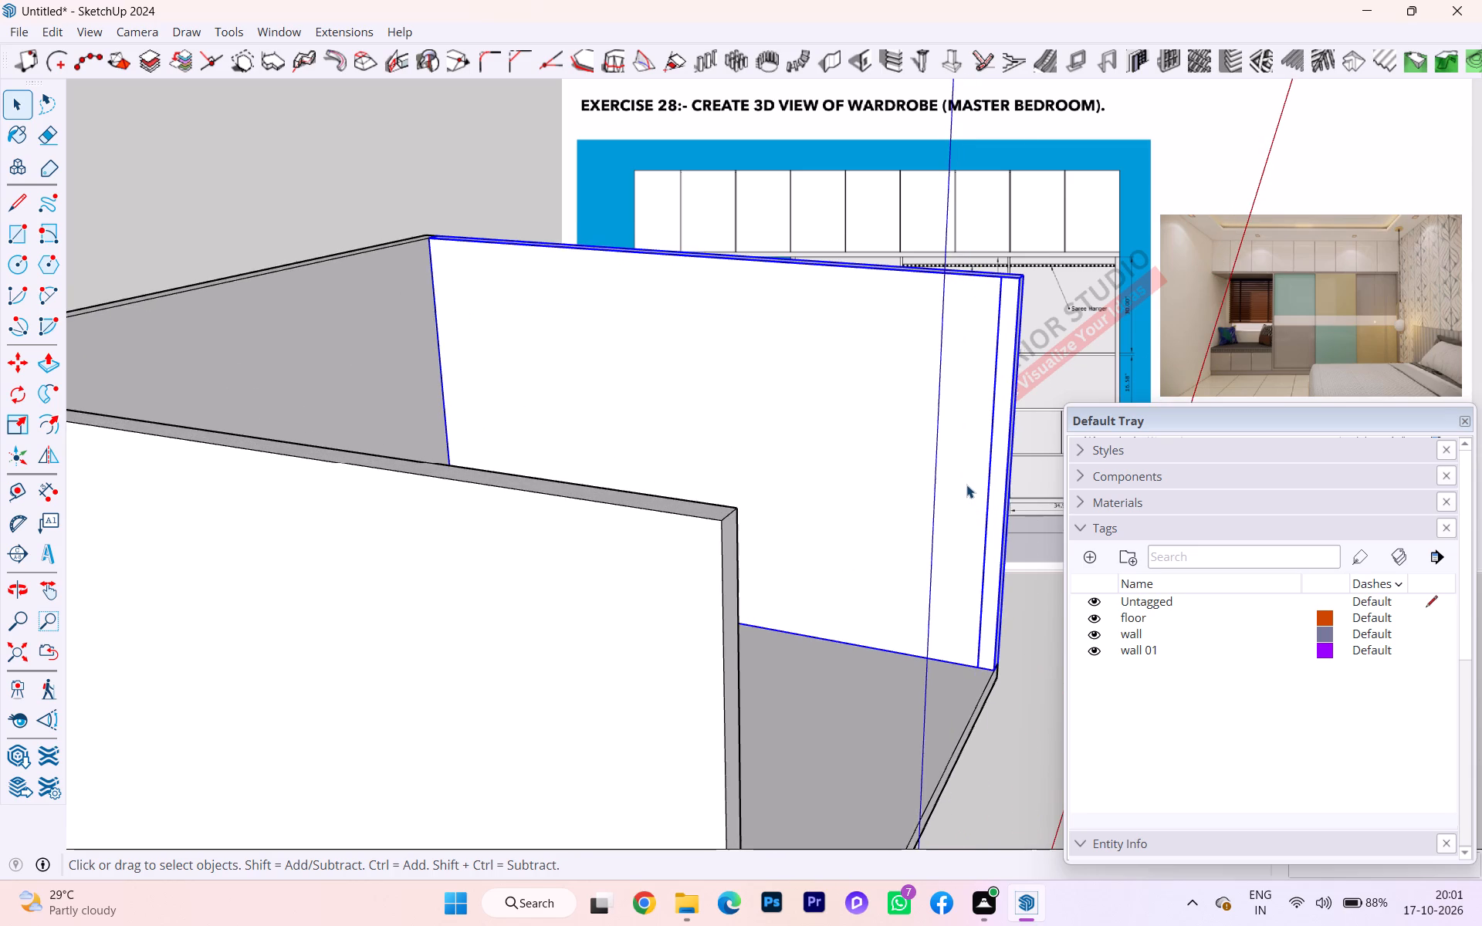
key("e")
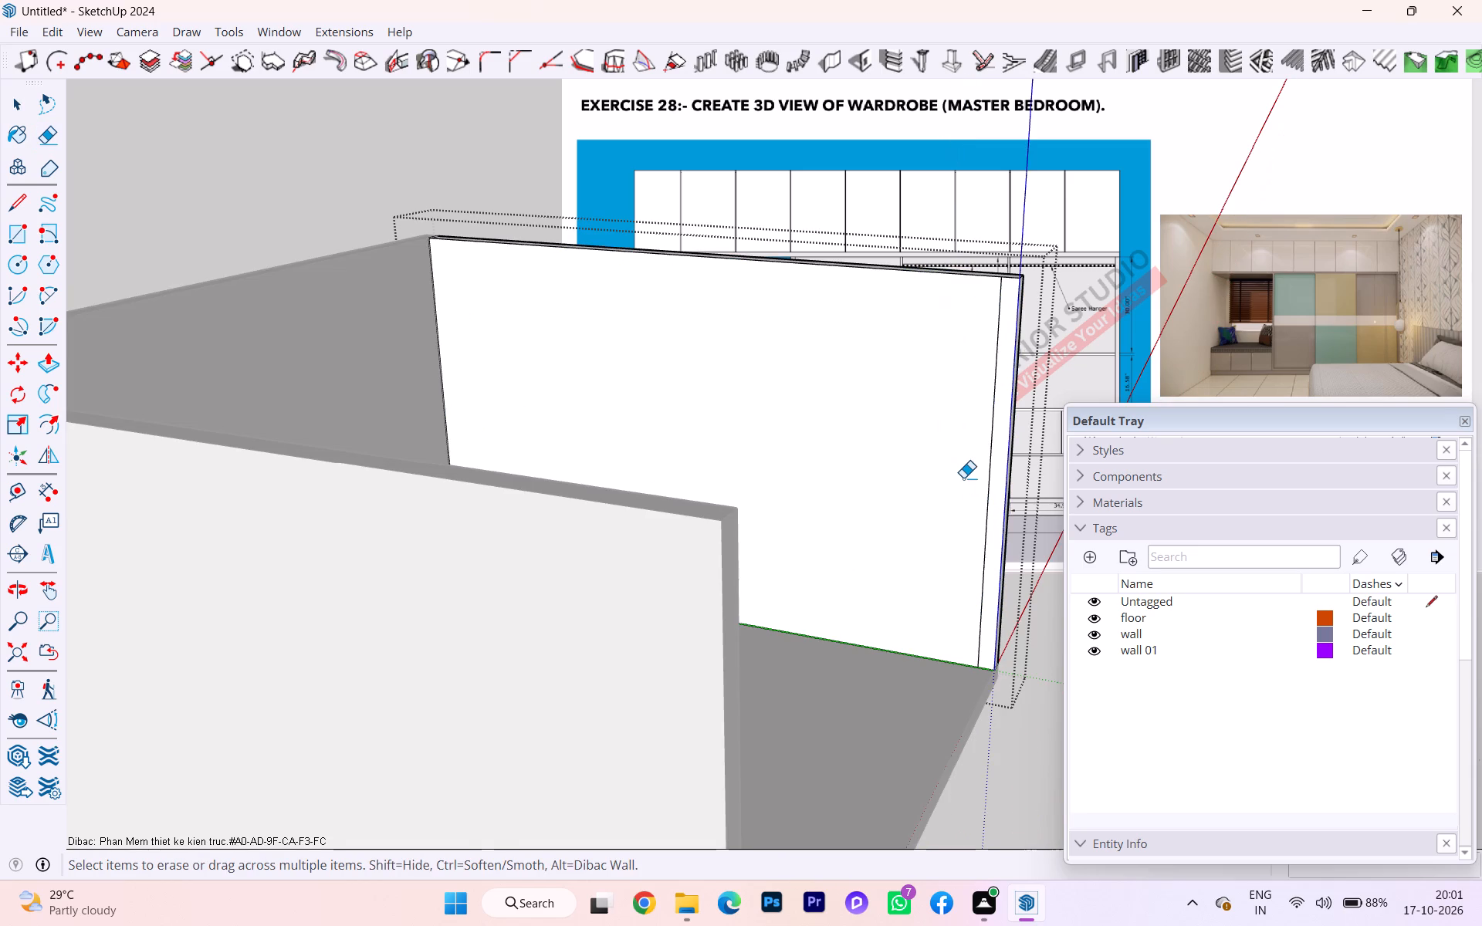
key("Return")
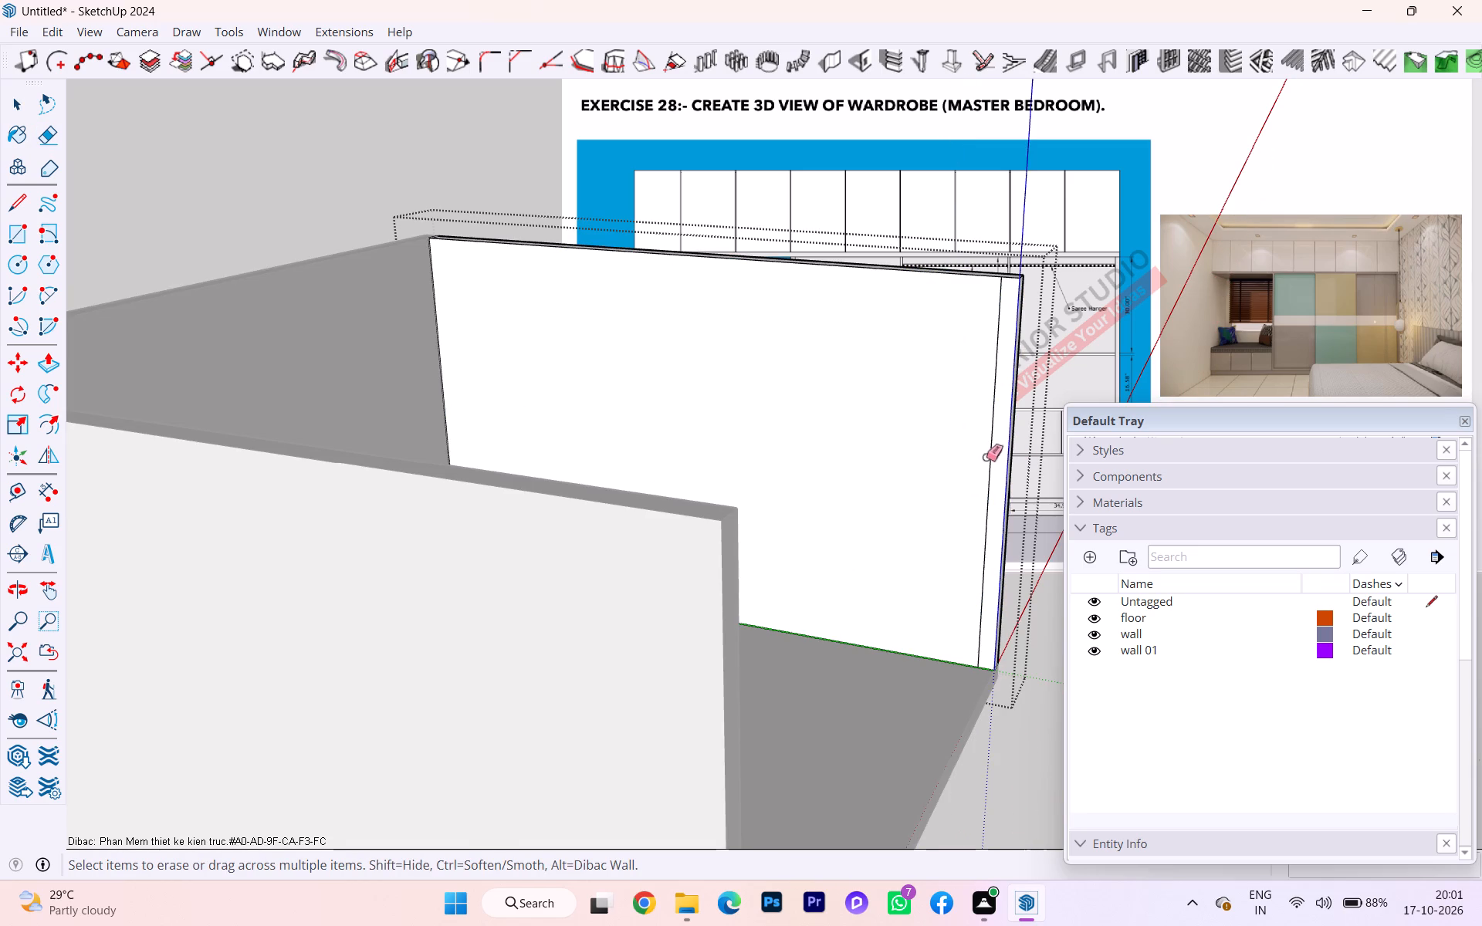
left_click(990, 445)
scroll(989, 446, "down", 1)
scroll(964, 461, "up", 1)
scroll(959, 463, "down", 1)
scroll(868, 514, "down", 4)
scroll(831, 535, "up", 2)
scroll(815, 540, "down", 1)
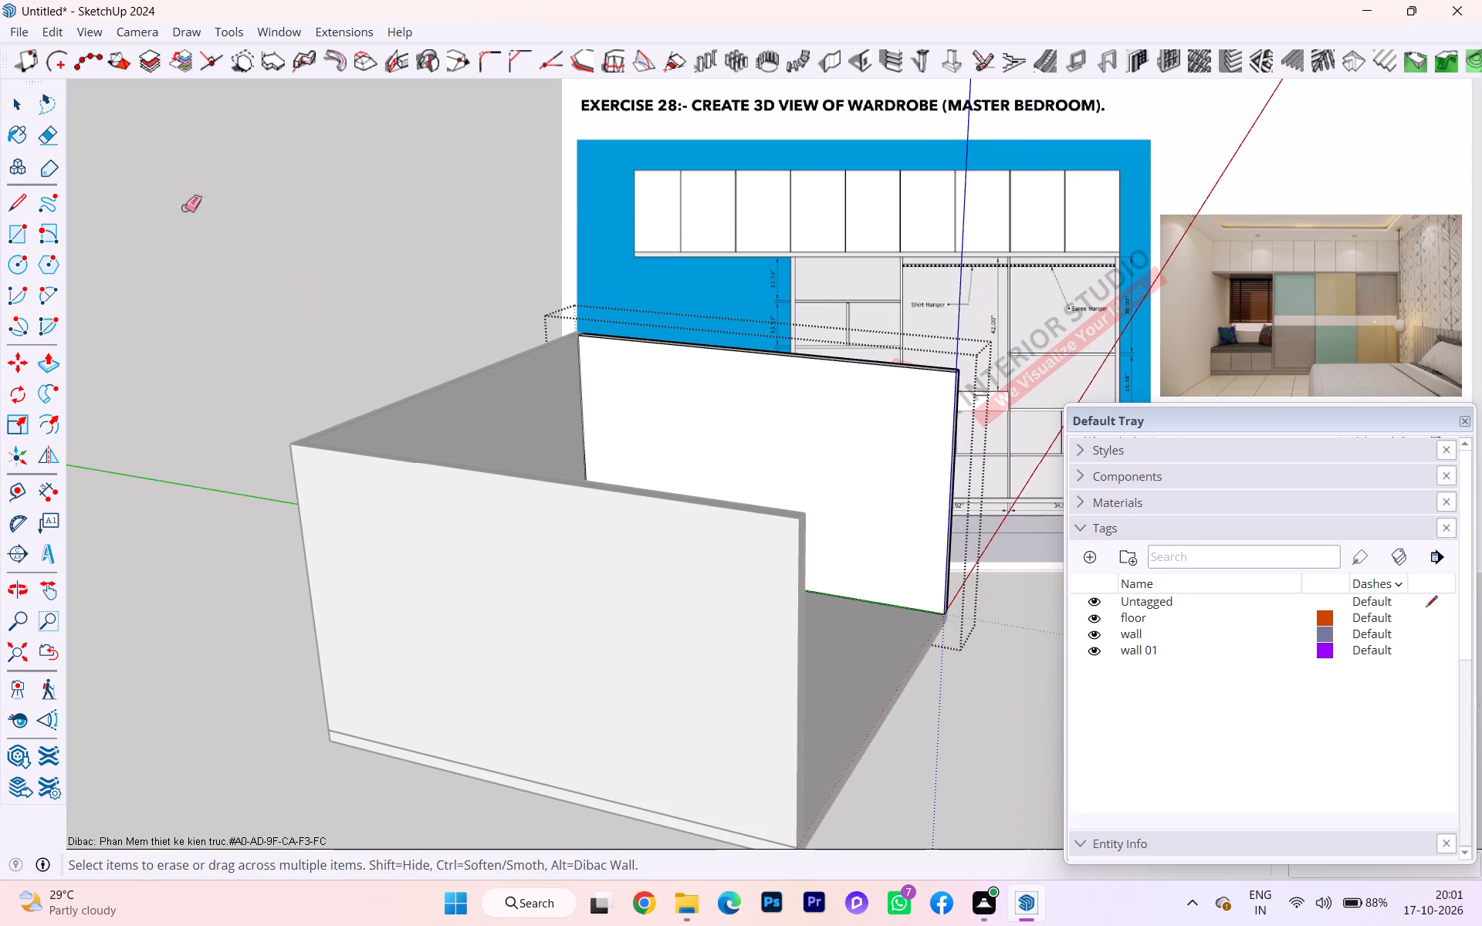
left_click(29, 97)
left_click(174, 439)
Select the floor slab group and check which tag it is assigned to.
middle_click_drag(810, 769, 310, 681)
scroll(810, 769, "down", 1)
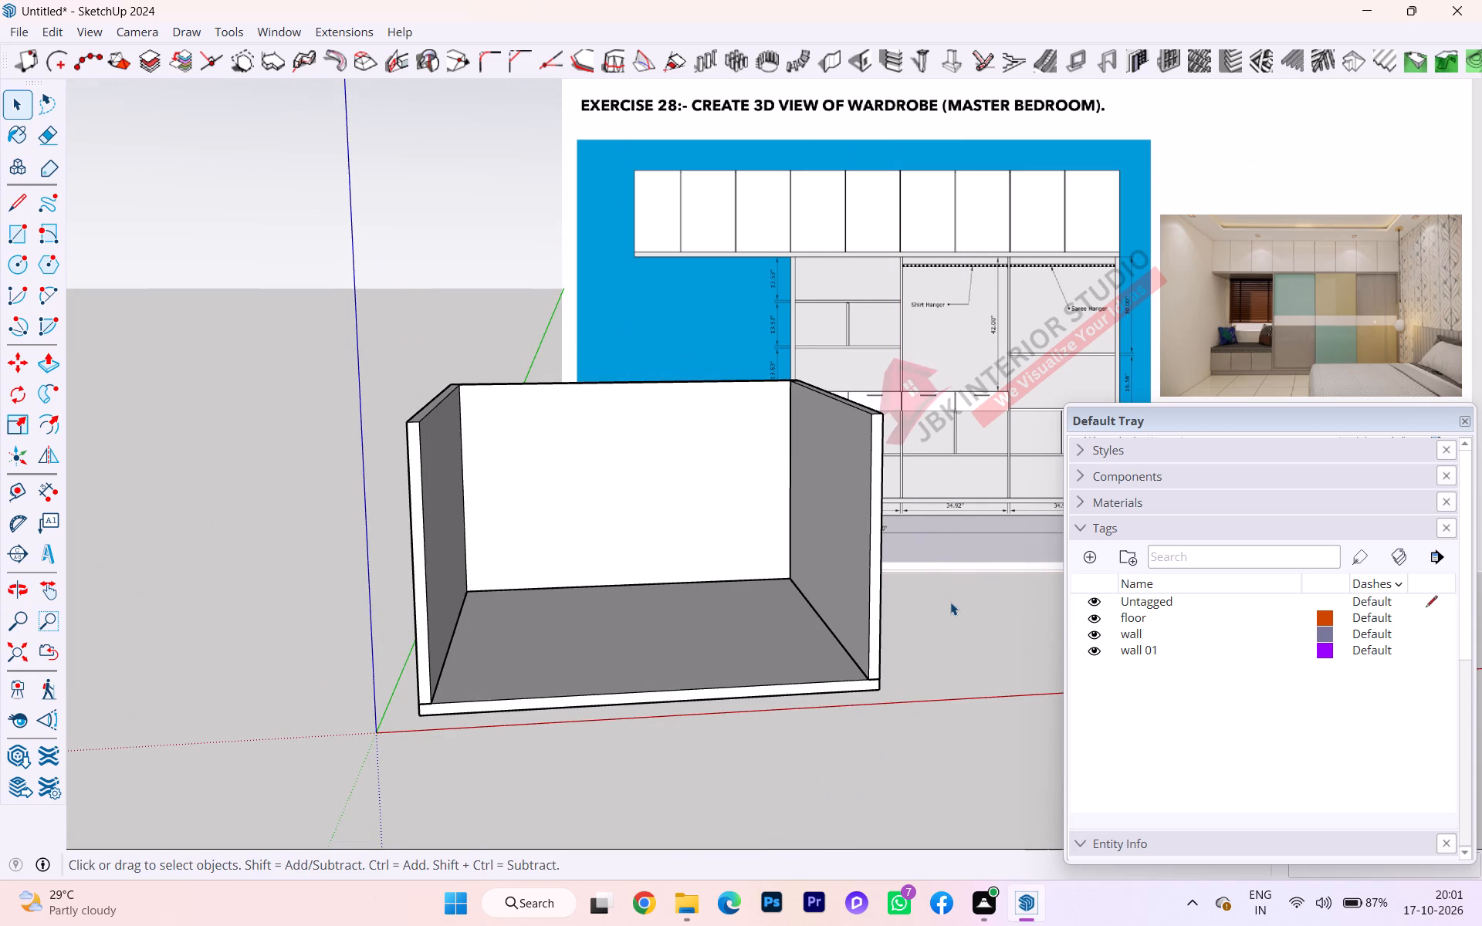
scroll(603, 675, "up", 1)
scroll(603, 675, "down", 2)
scroll(603, 675, "up", 8)
scroll(521, 680, "down", 2)
scroll(472, 695, "up", 1)
scroll(462, 697, "down", 1)
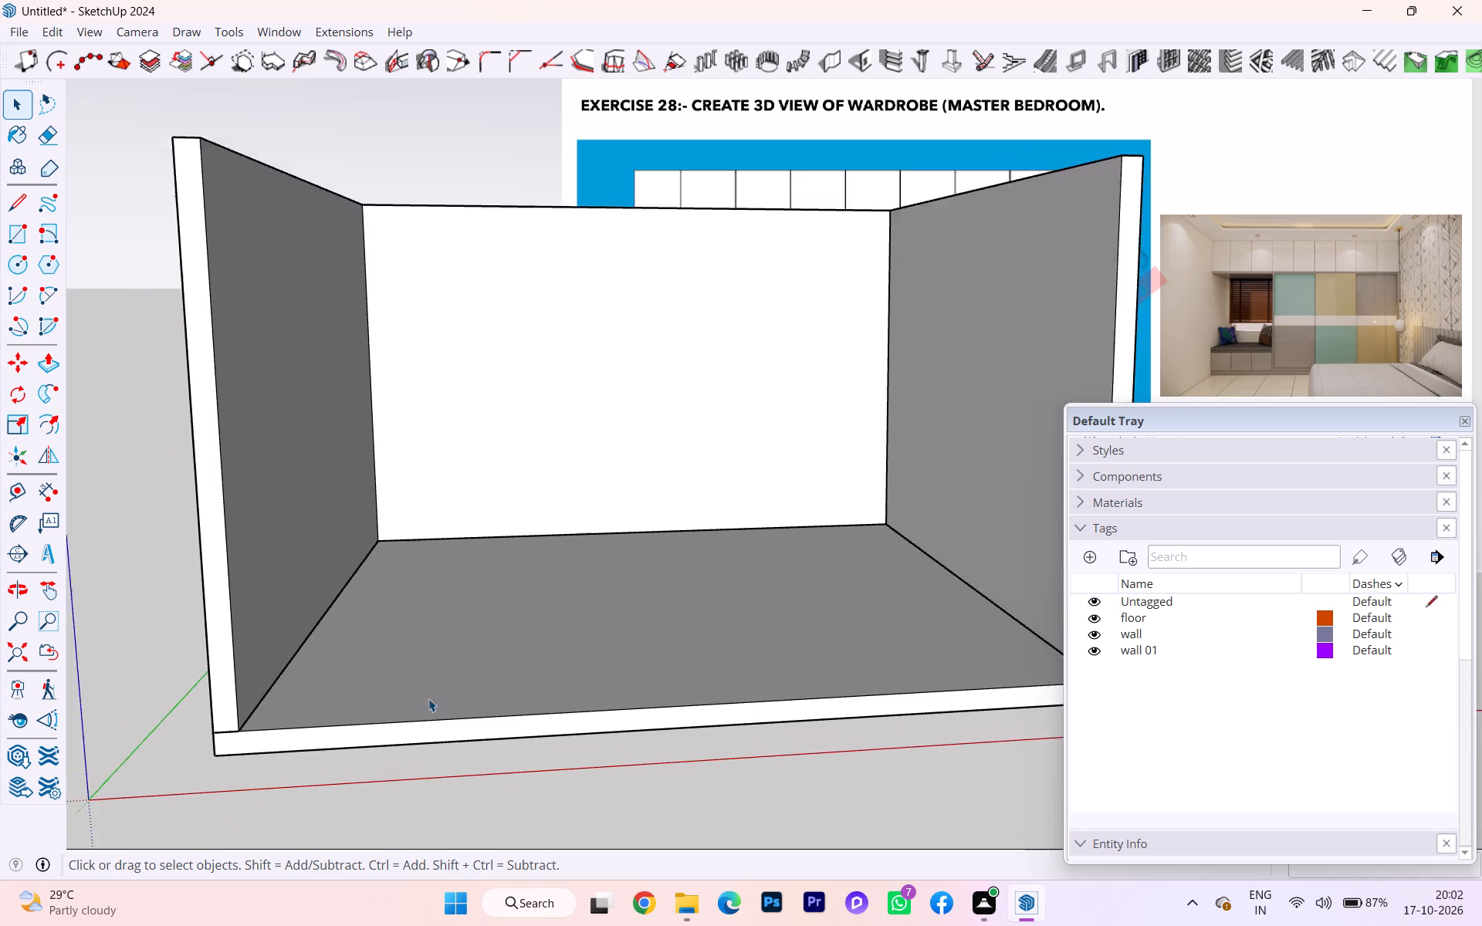
scroll(428, 698, "down", 8)
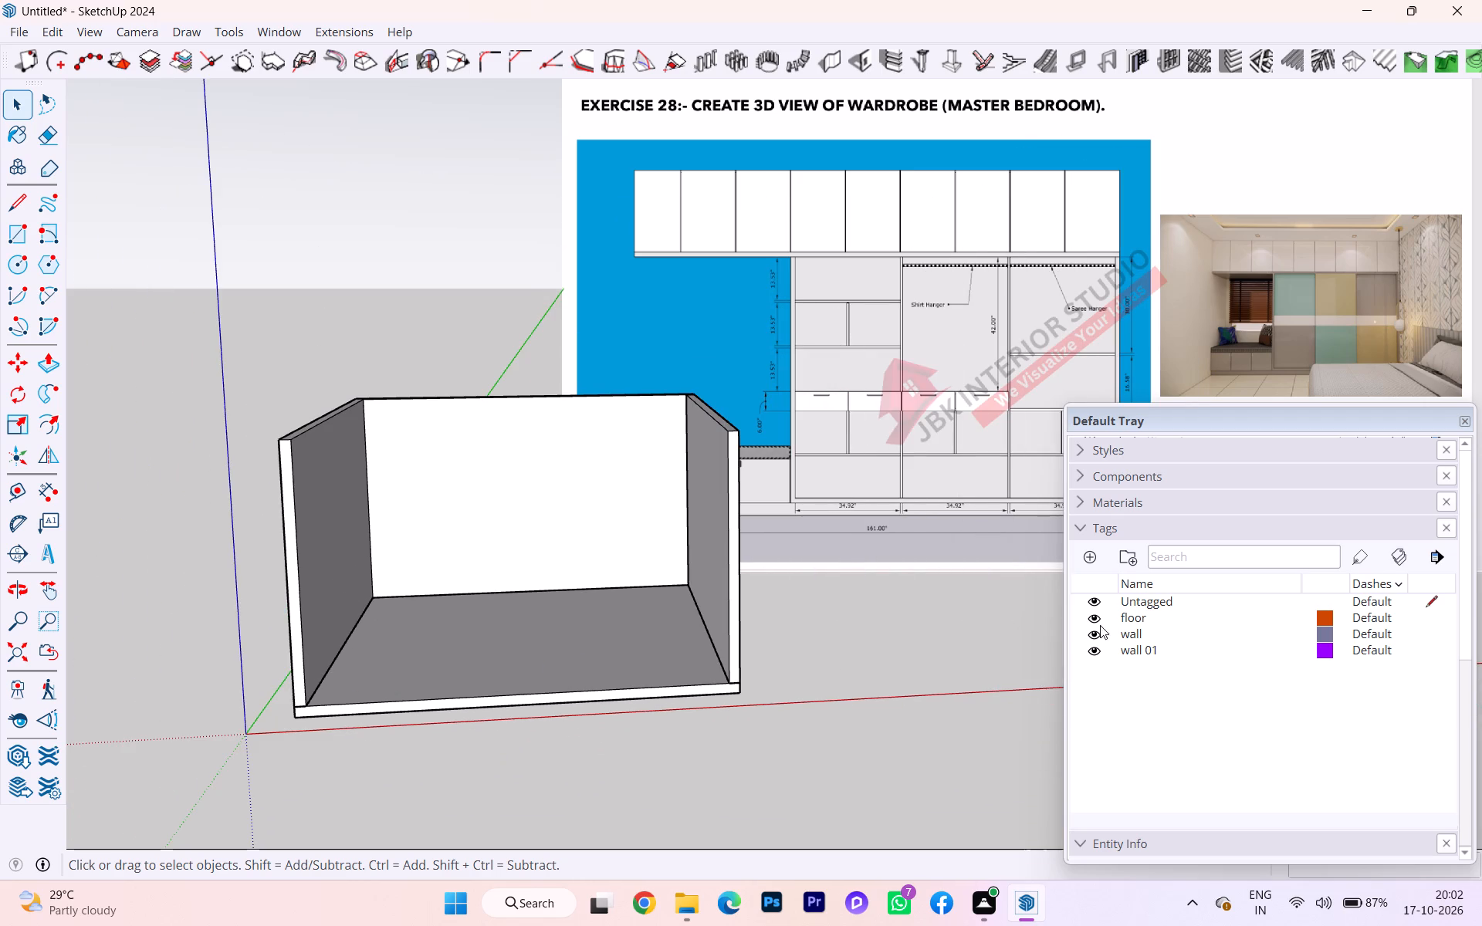
left_click(587, 694)
left_click(639, 671)
middle_click_drag(773, 671, 394, 707)
scroll(544, 637, "up", 2)
scroll(547, 627, "down", 1)
scroll(547, 627, "up", 3)
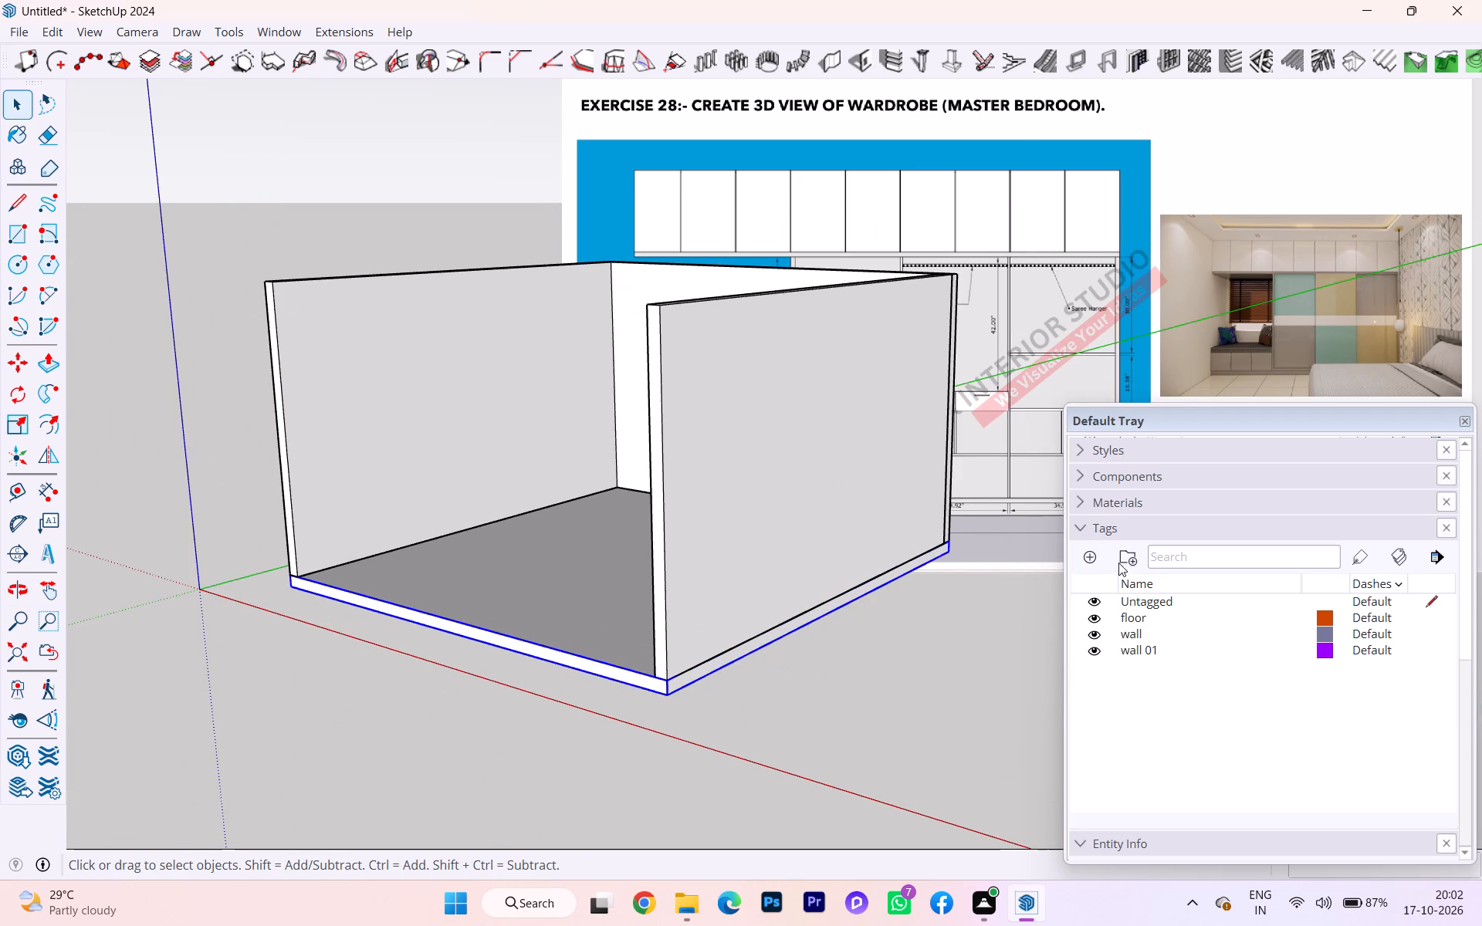
scroll(1145, 682, "down", 2)
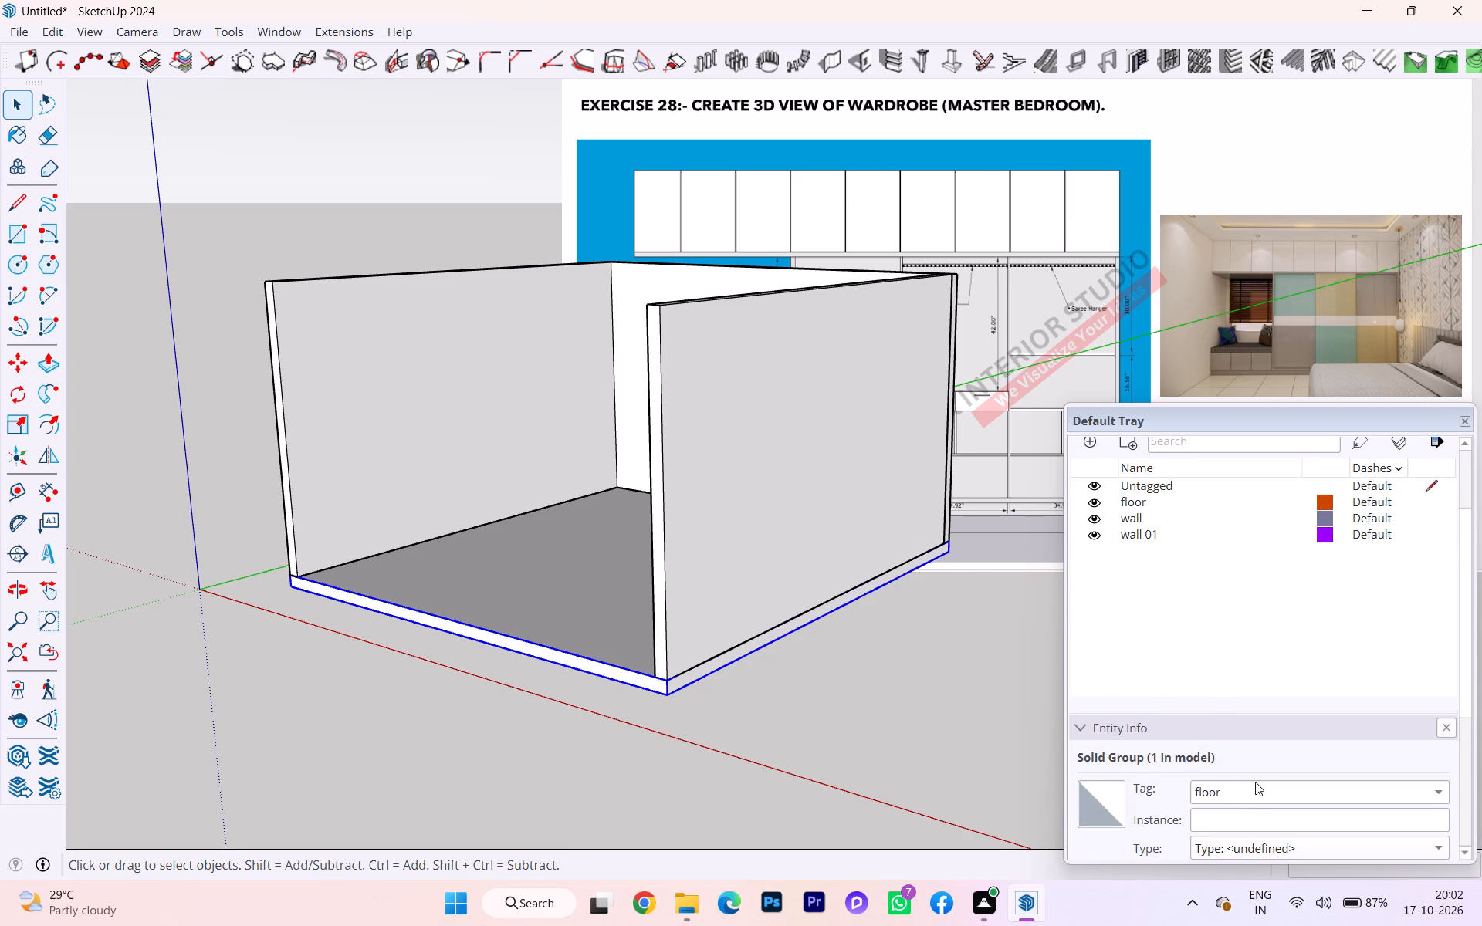
left_click(1255, 782)
left_click(1251, 792)
left_click(958, 679)
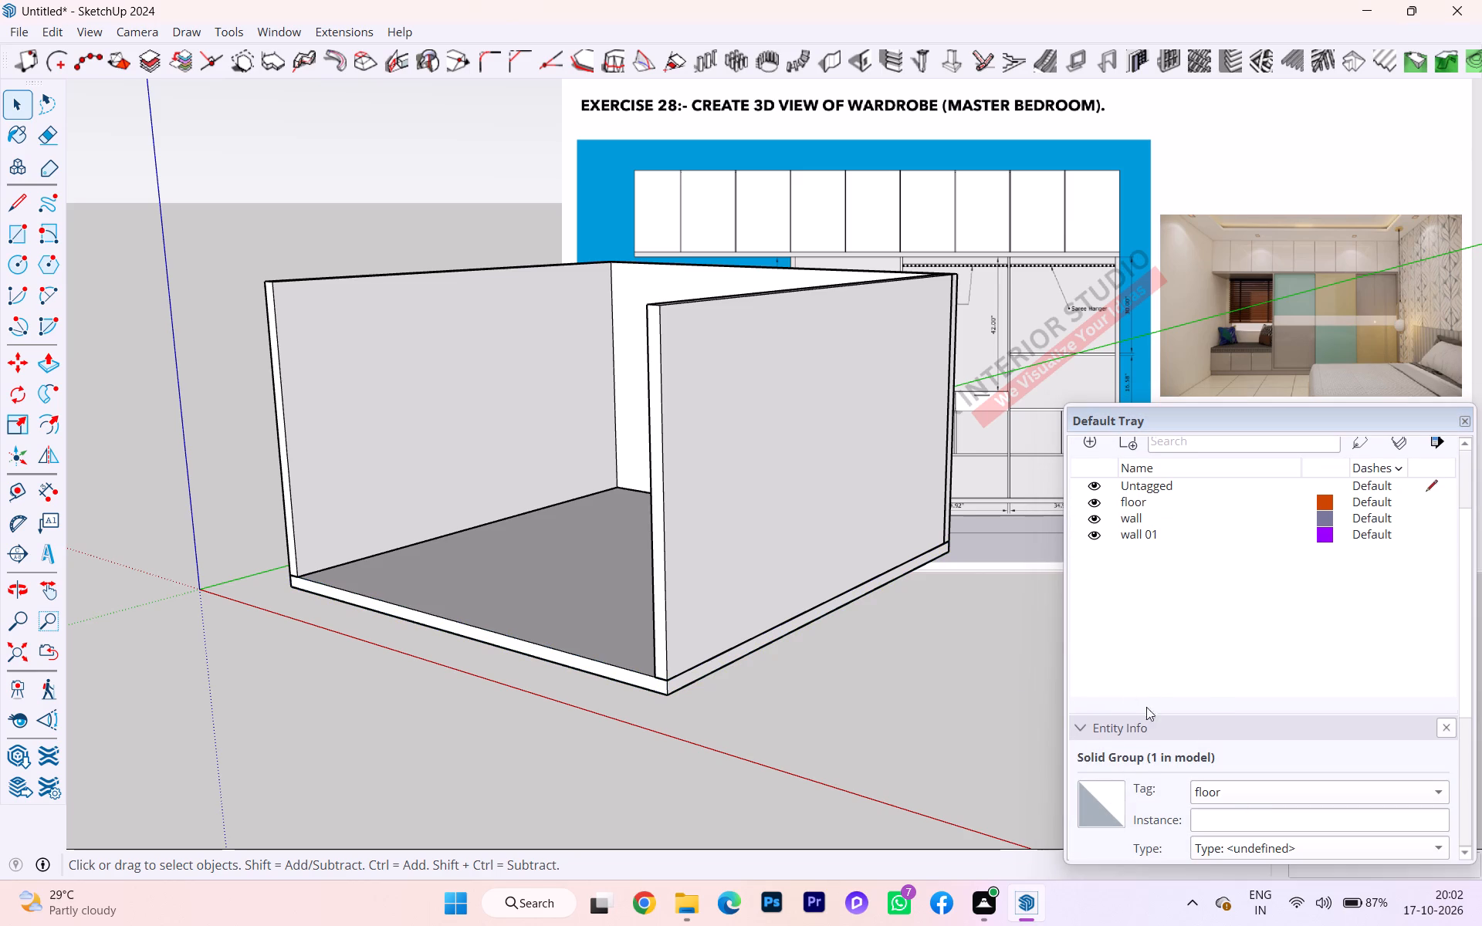
Examine the cleaned-up room's walls and floor slab from the right side and the open front.
scroll(1054, 603, "up", 1)
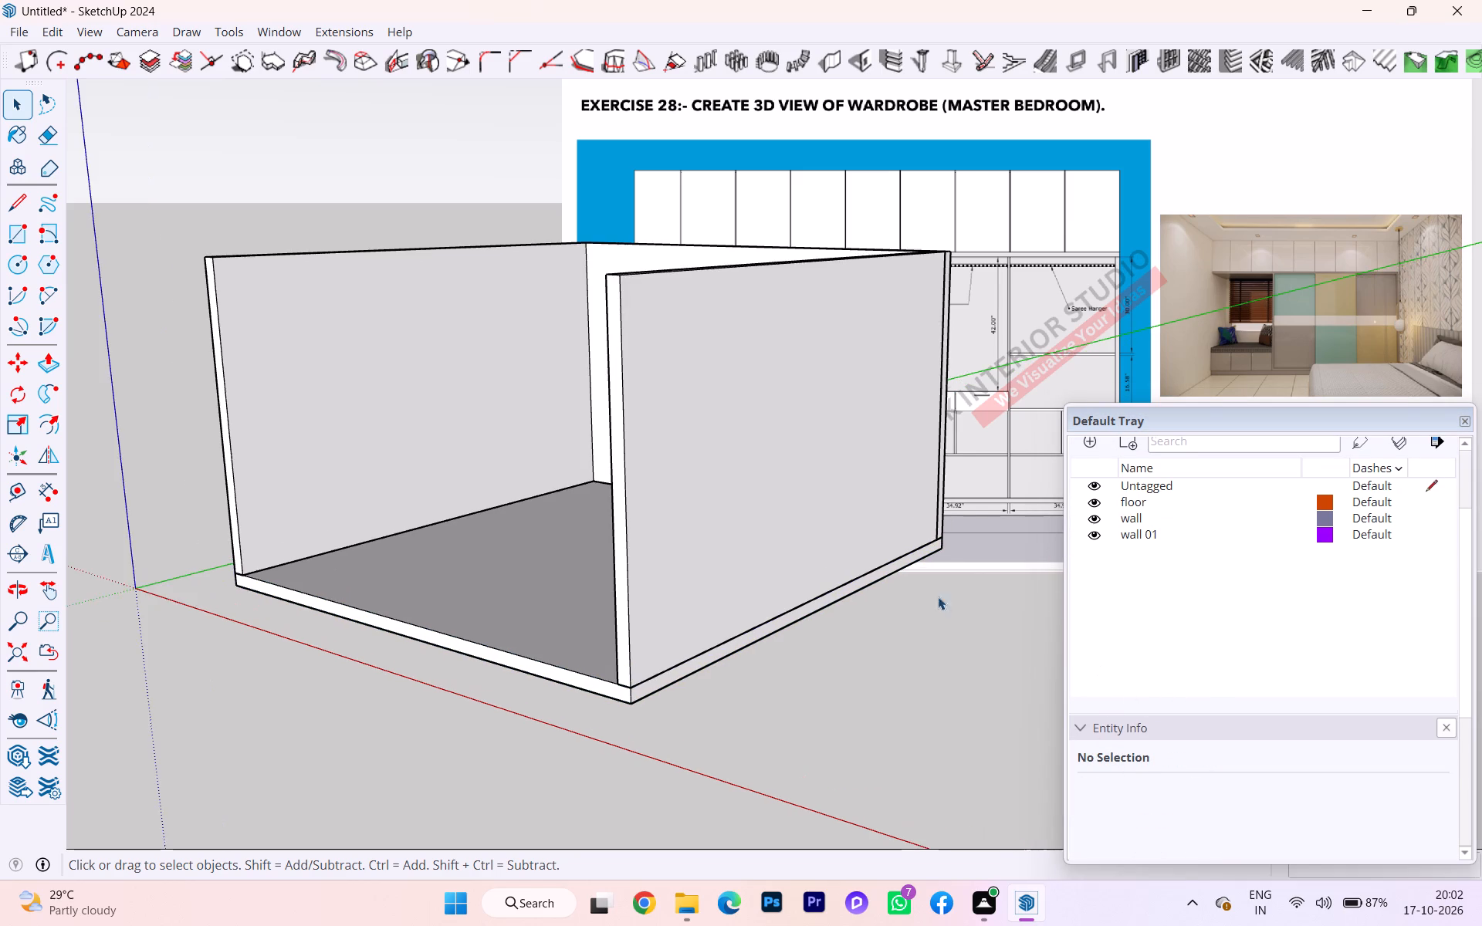
scroll(753, 597, "down", 3)
middle_click_drag(797, 565, 993, 637)
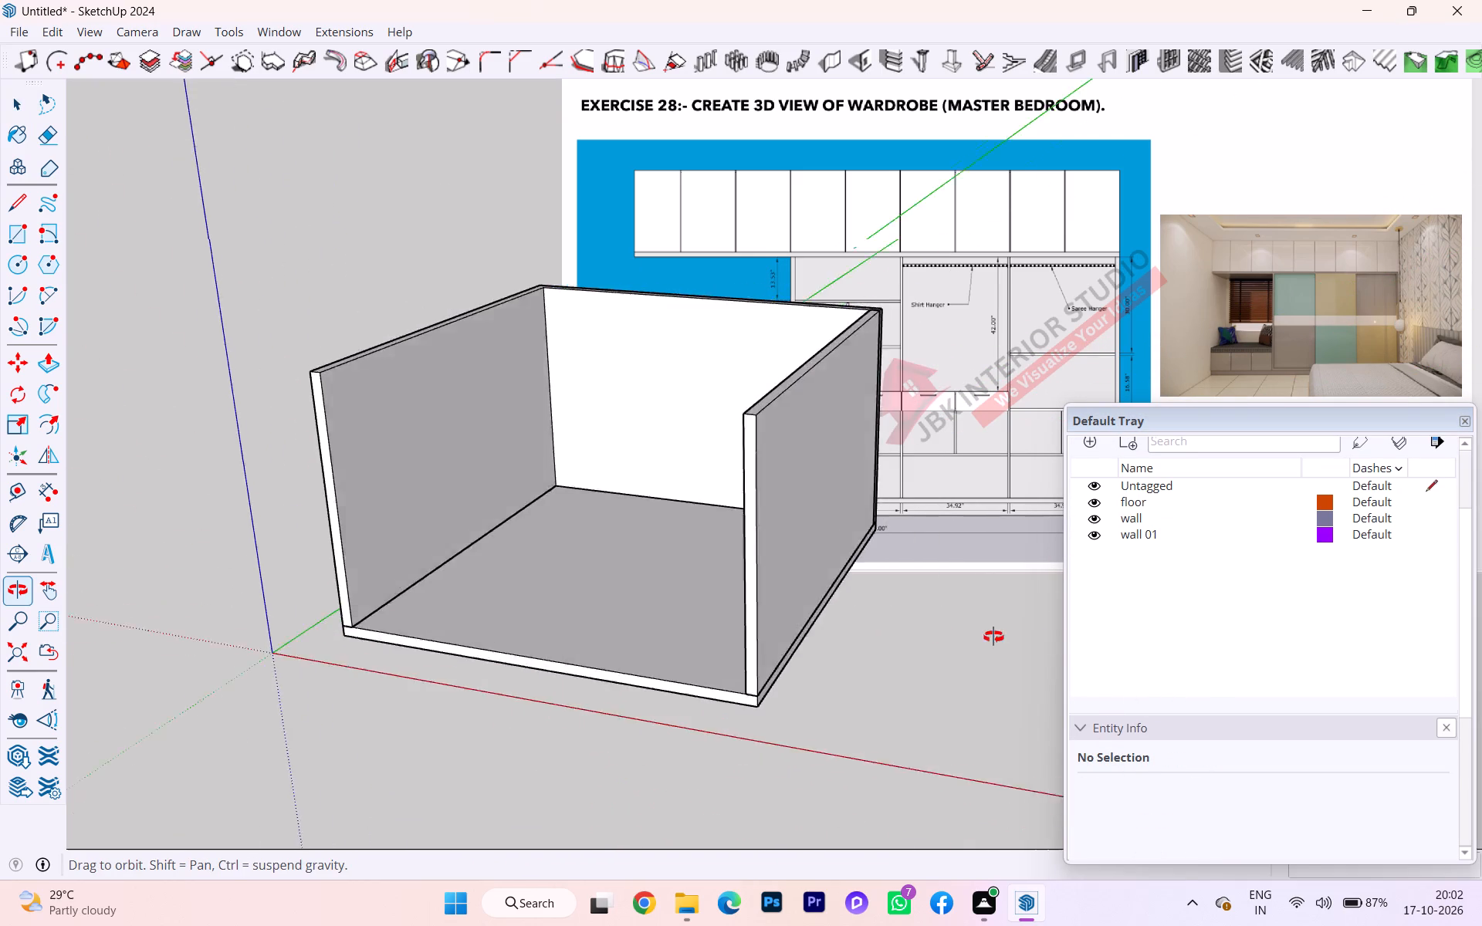
middle_click_drag(993, 637, 1065, 638)
scroll(643, 681, "up", 2)
middle_click_drag(626, 671, 645, 580)
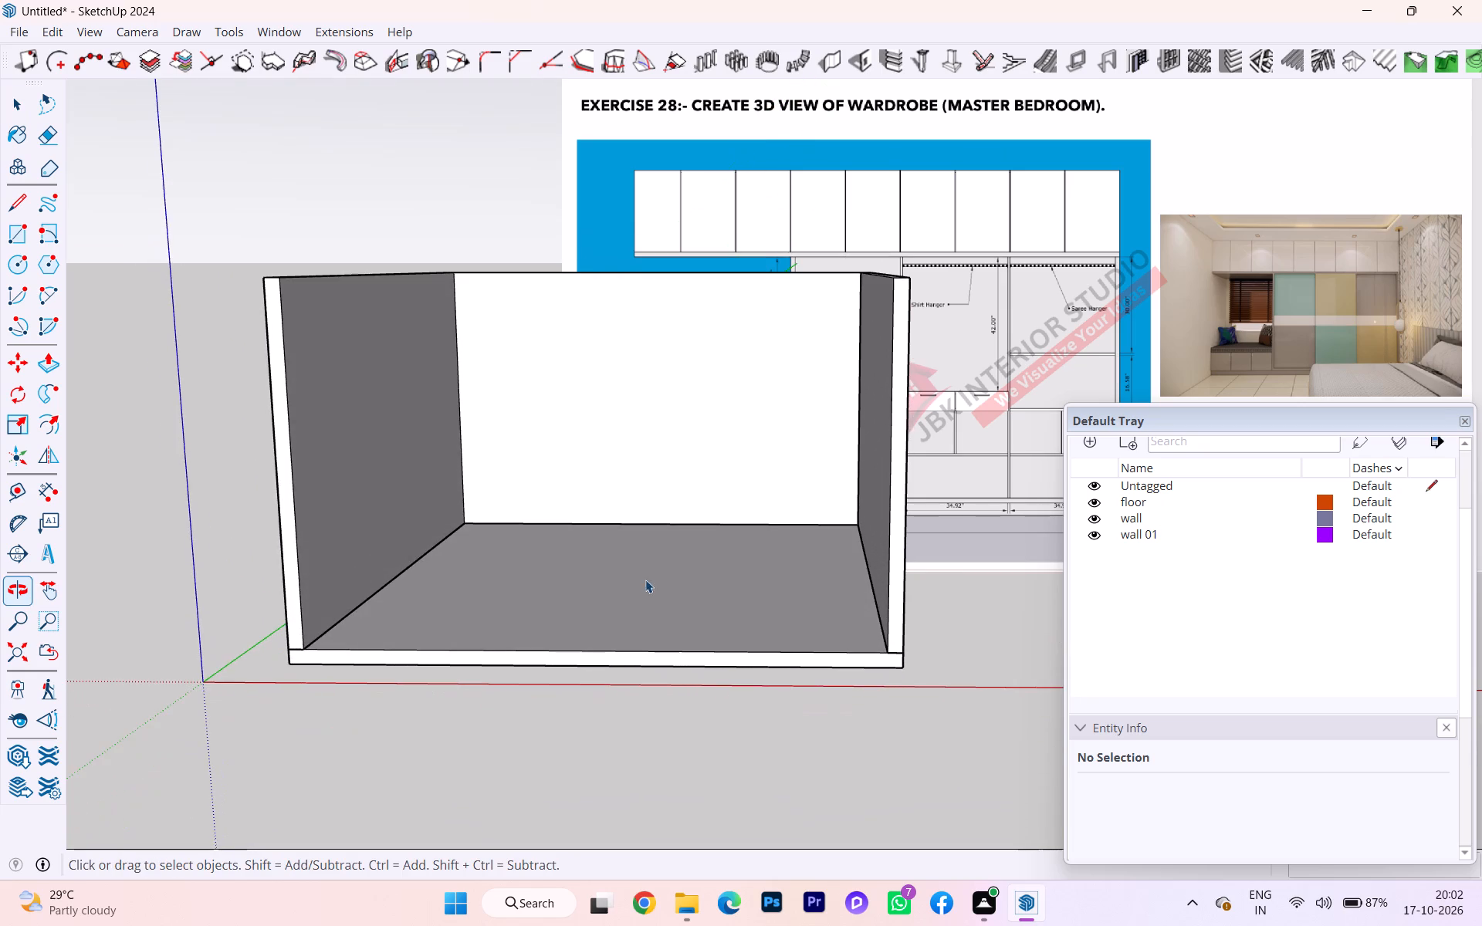
scroll(765, 487, "down", 1)
scroll(765, 487, "up", 4)
scroll(765, 486, "down", 2)
scroll(763, 492, "up", 1)
scroll(761, 496, "down", 5)
middle_click_drag(747, 491, 747, 494)
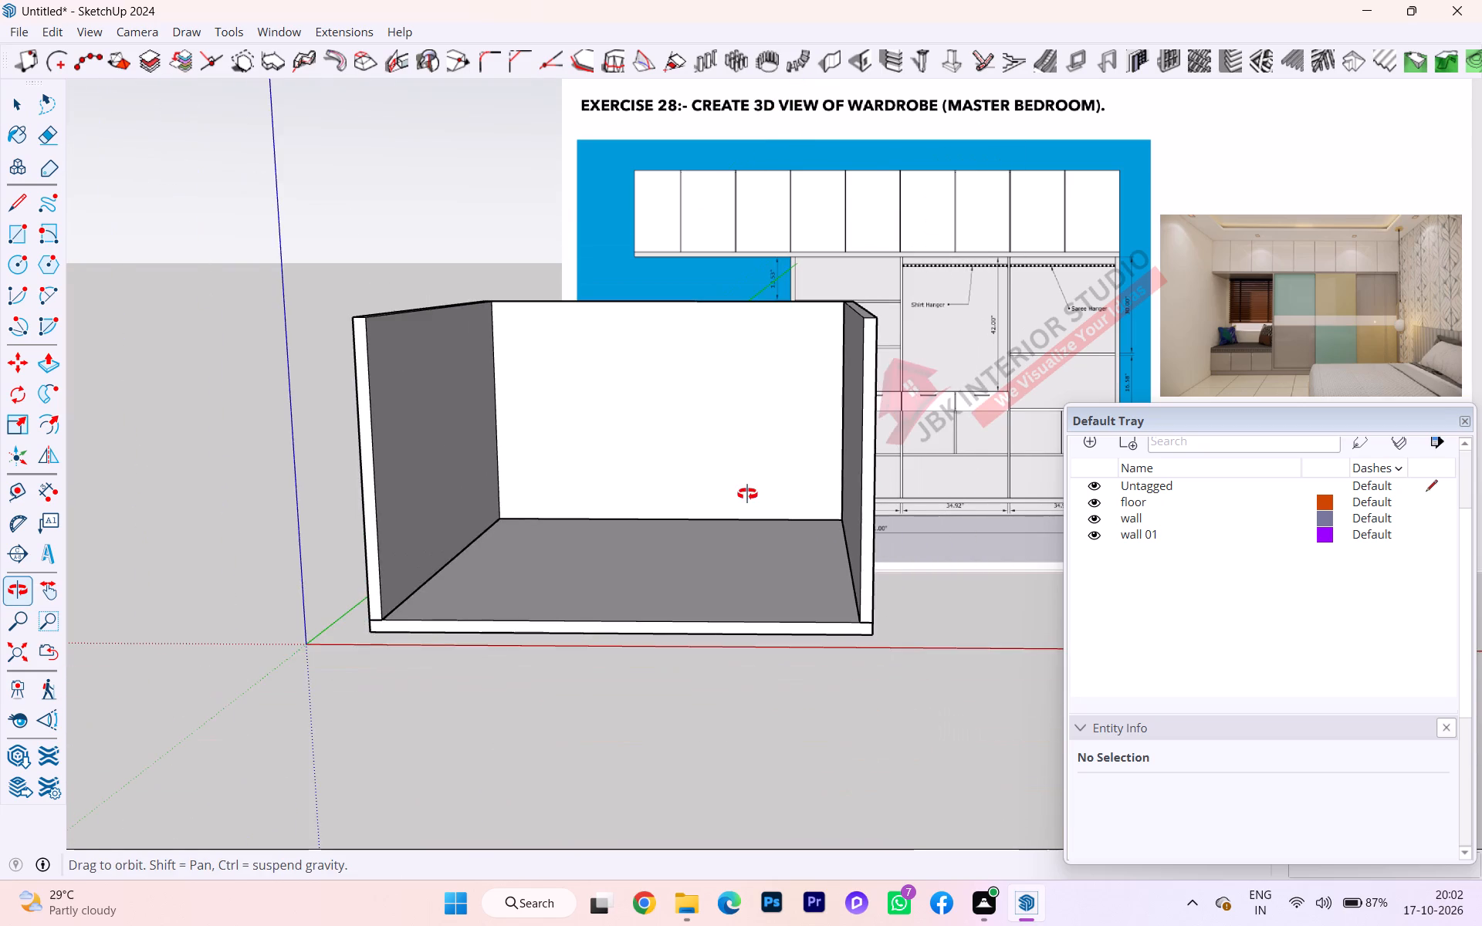
middle_click_drag(747, 494, 760, 604)
scroll(797, 391, "up", 5)
scroll(793, 467, "down", 1)
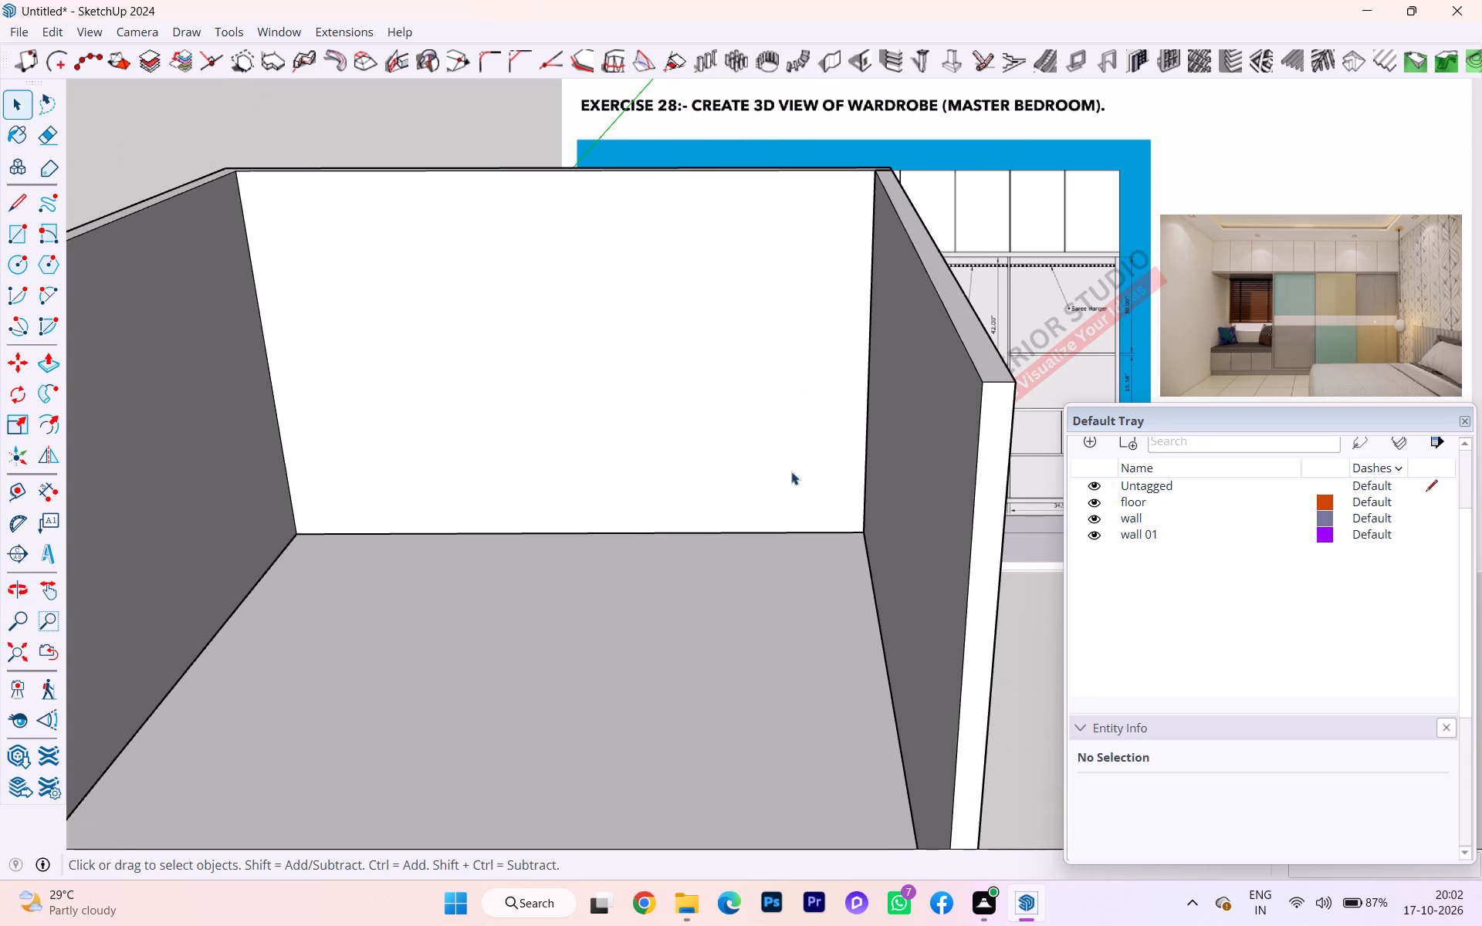
Examine the roofless room's walls and floor slab from the open front and from outside both side walls.
middle_click_drag(791, 473, 726, 330)
scroll(783, 394, "down", 4)
scroll(652, 599, "down", 3)
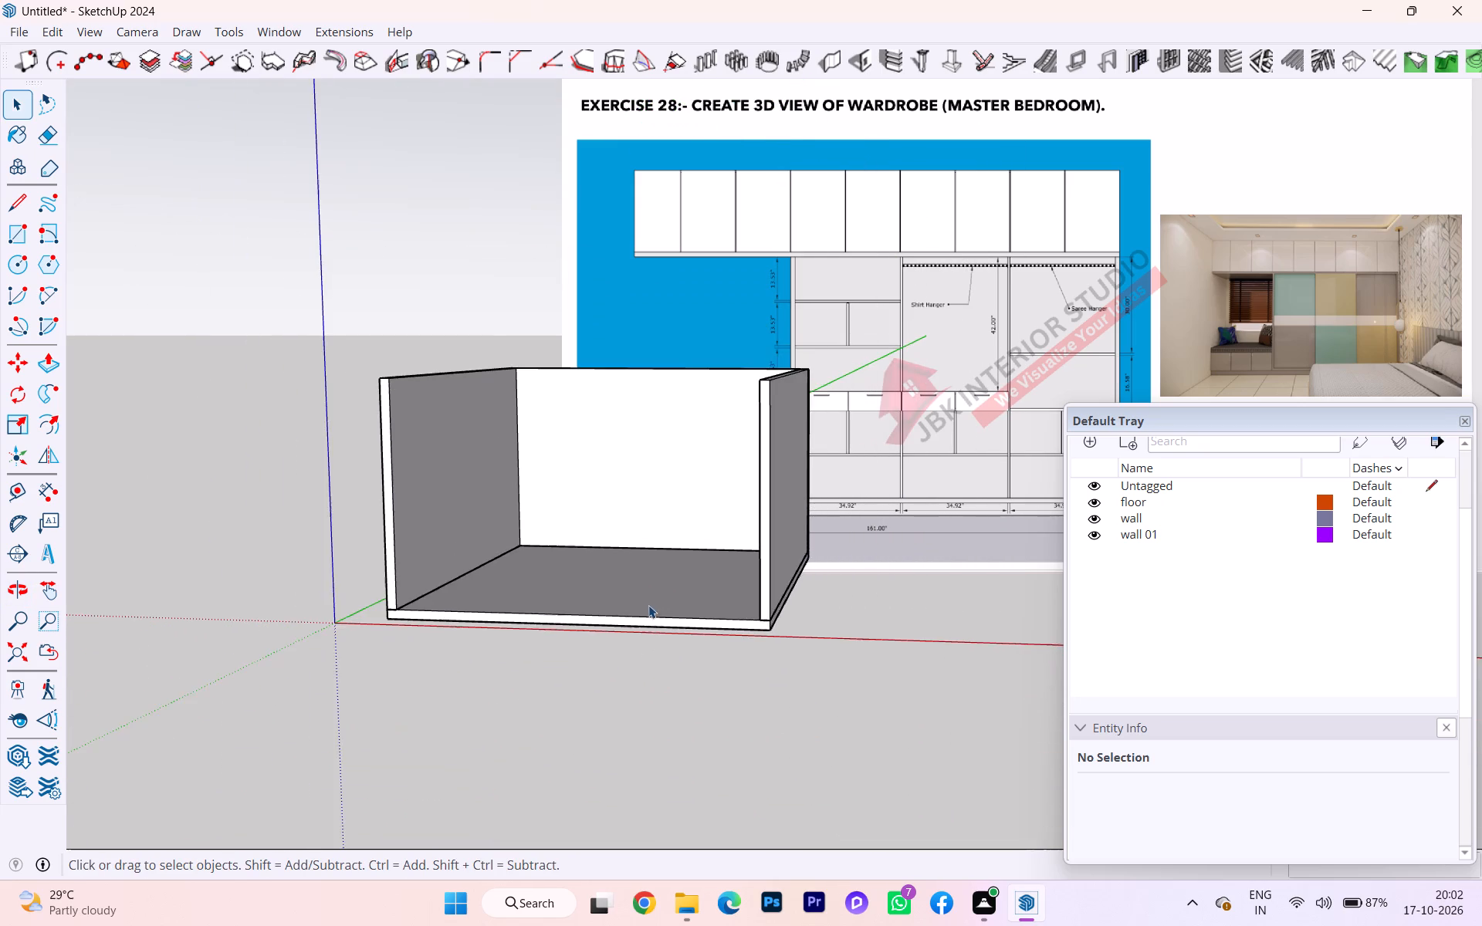
scroll(743, 461, "up", 4)
scroll(743, 461, "down", 1)
scroll(743, 461, "up", 4)
scroll(793, 487, "down", 1)
middle_click_drag(785, 498, 679, 541)
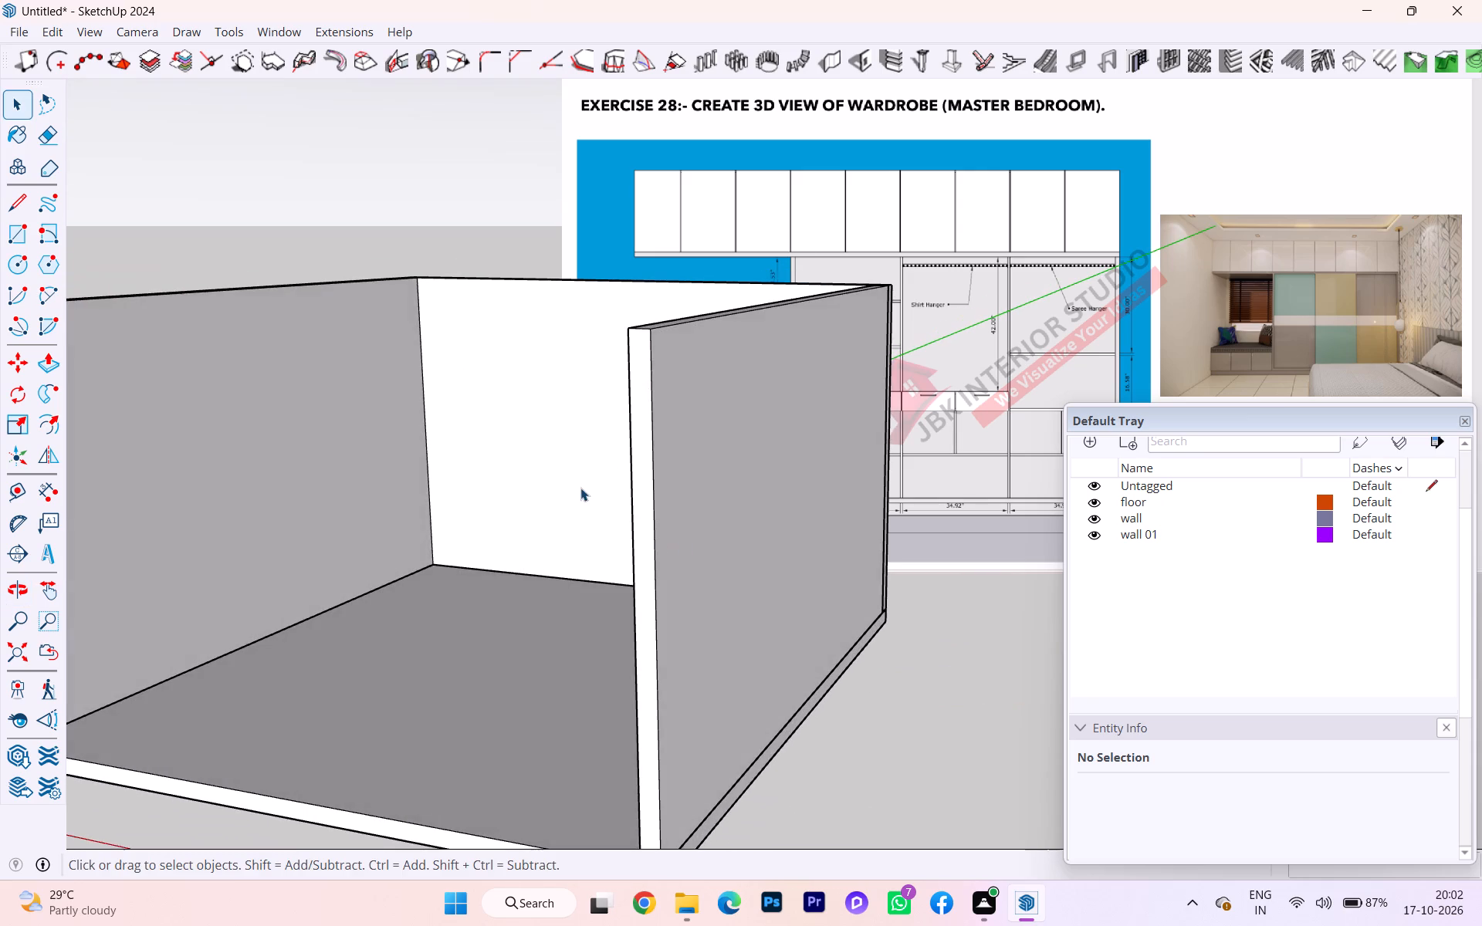
scroll(580, 488, "down", 3)
middle_click_drag(521, 507, 731, 538)
scroll(866, 526, "up", 3)
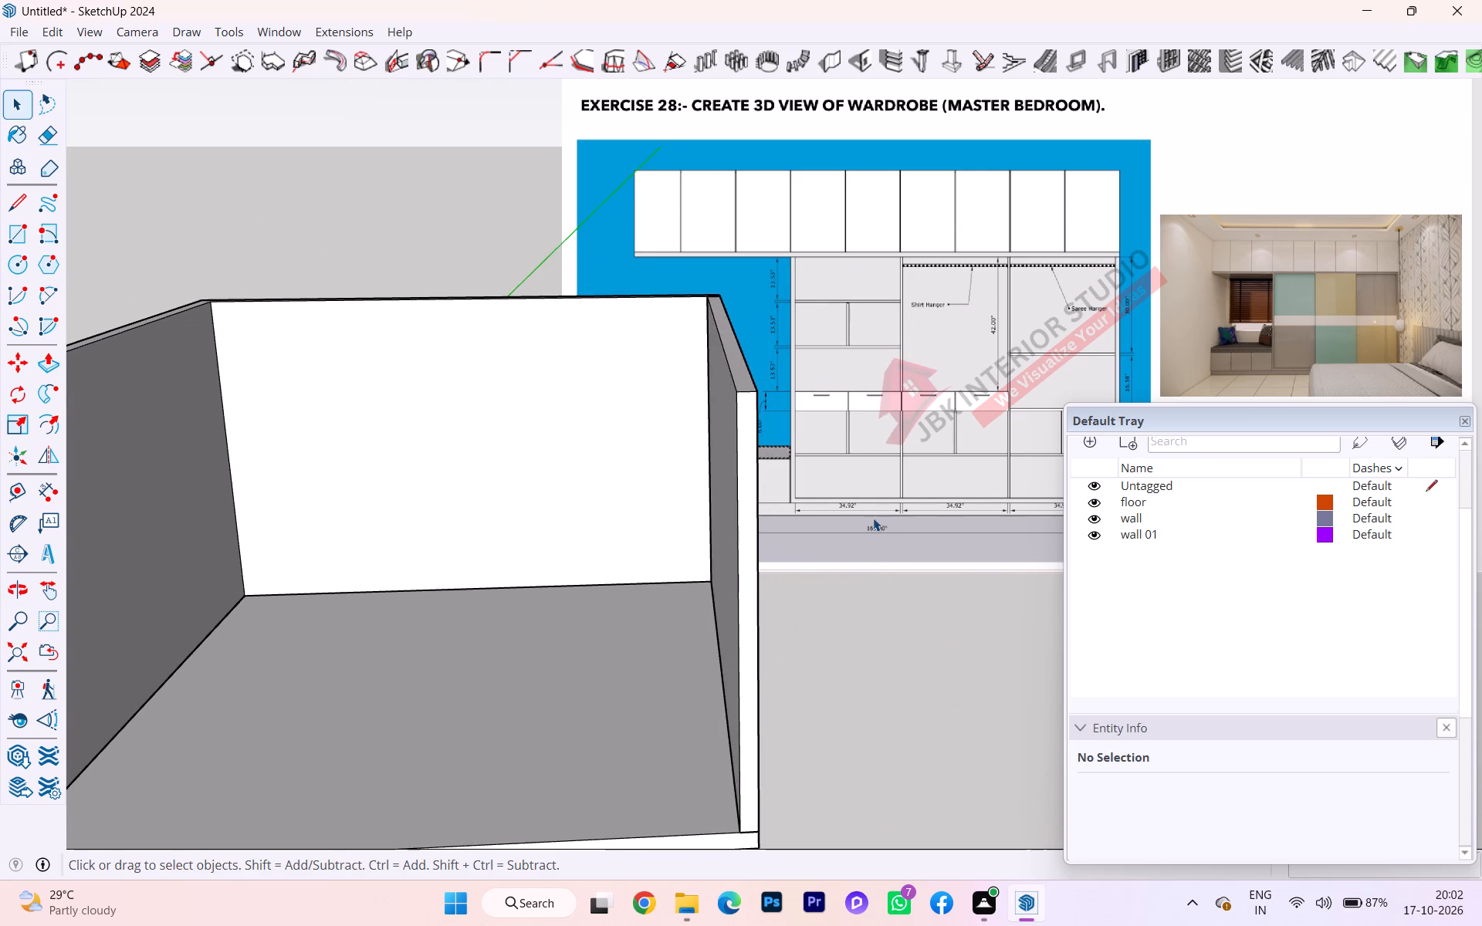
middle_click_drag(873, 518, 689, 542)
scroll(890, 406, "down", 7)
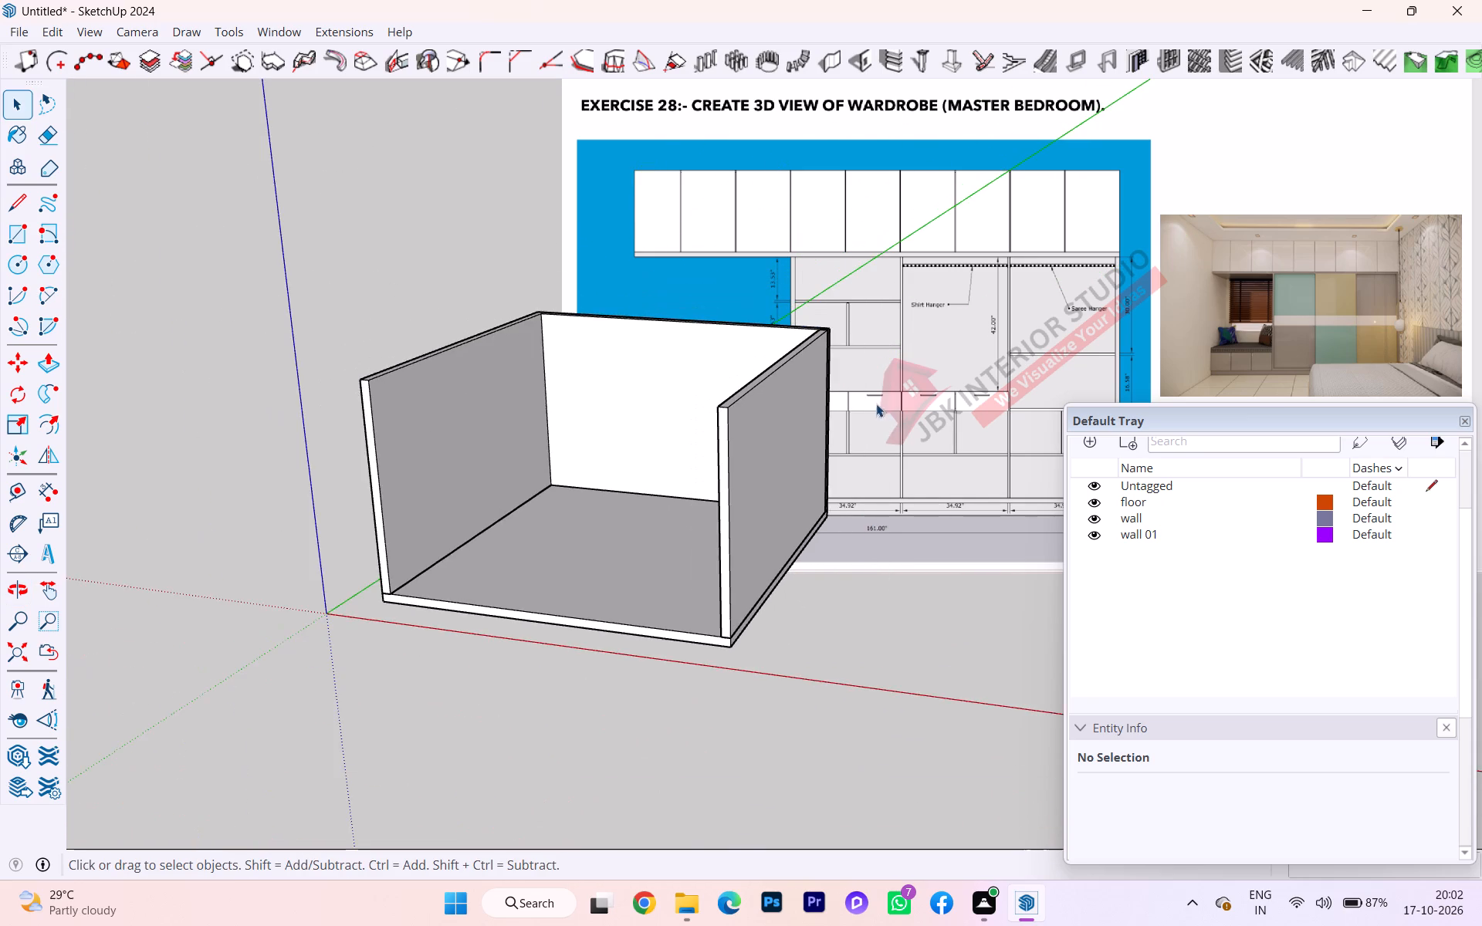
scroll(855, 408, "up", 12)
middle_click_drag(829, 390, 617, 437)
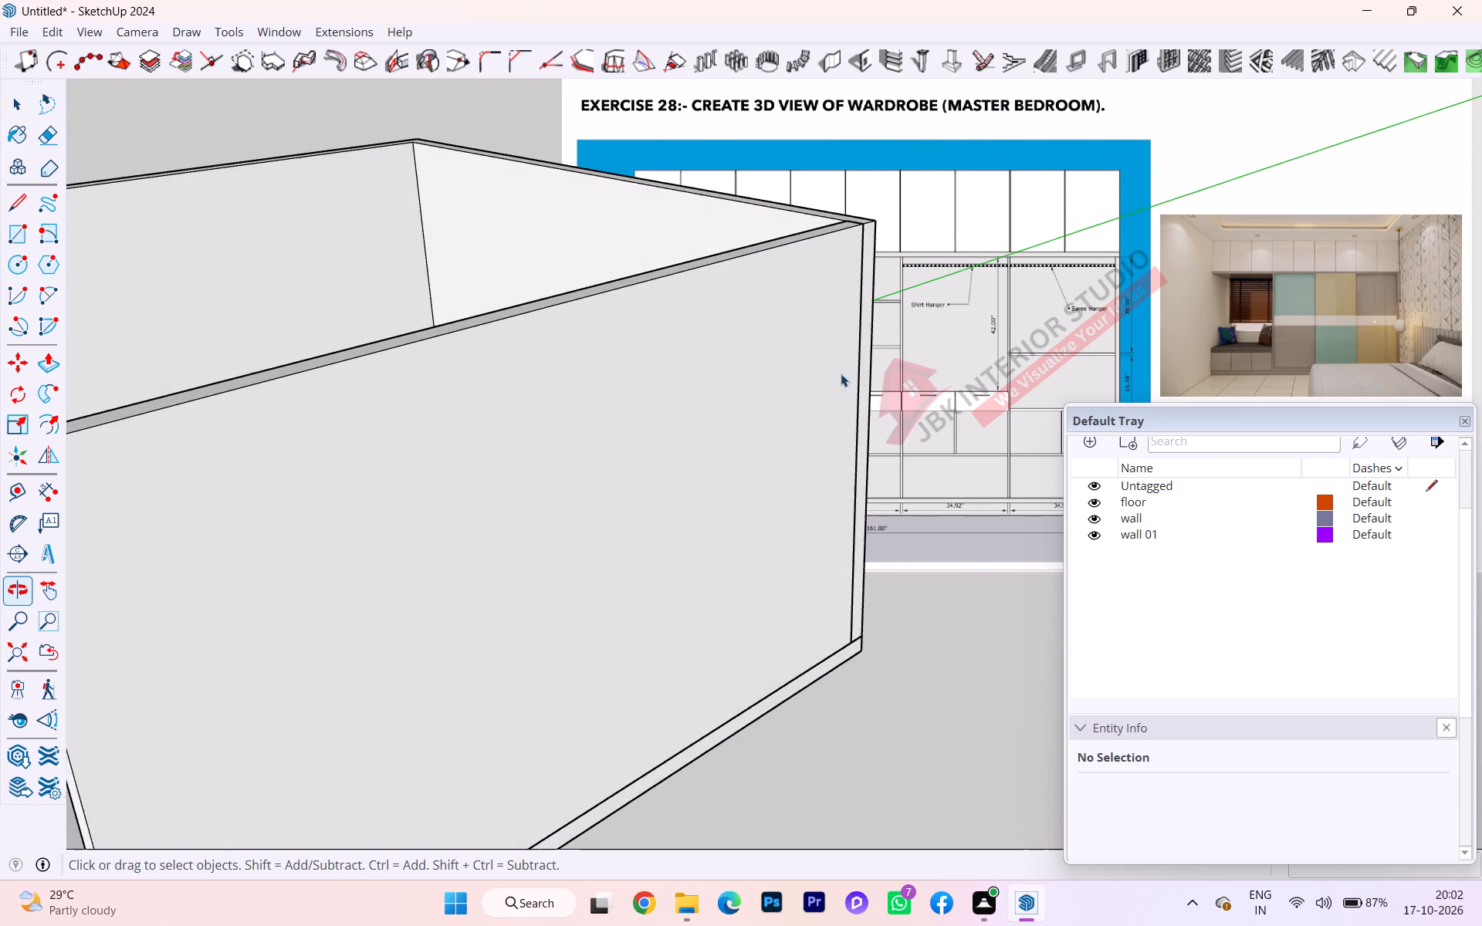
scroll(871, 352, "down", 2)
scroll(871, 352, "up", 2)
scroll(871, 352, "down", 1)
scroll(871, 352, "up", 4)
scroll(854, 316, "down", 4)
scroll(854, 316, "up", 2)
scroll(854, 316, "down", 1)
left_click(738, 386)
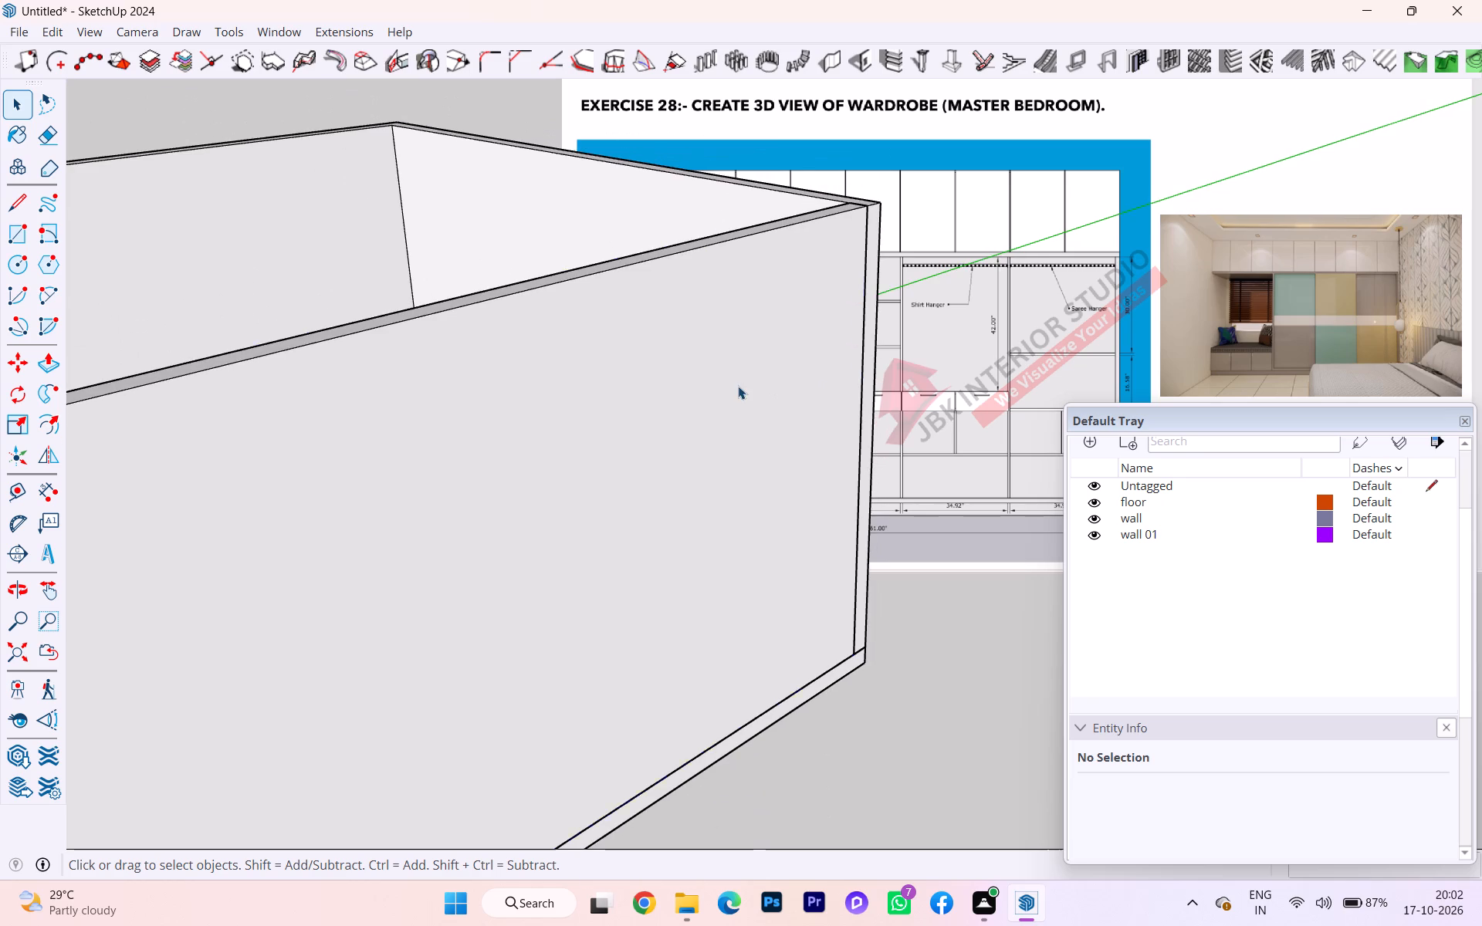
scroll(853, 354, "down", 4)
scroll(854, 354, "up", 1)
scroll(854, 354, "down", 4)
left_click(721, 648)
scroll(482, 687, "down", 1)
middle_click_drag(482, 687, 912, 657)
scroll(482, 687, "down", 1)
scroll(587, 617, "down", 1)
middle_click_drag(587, 617, 922, 557)
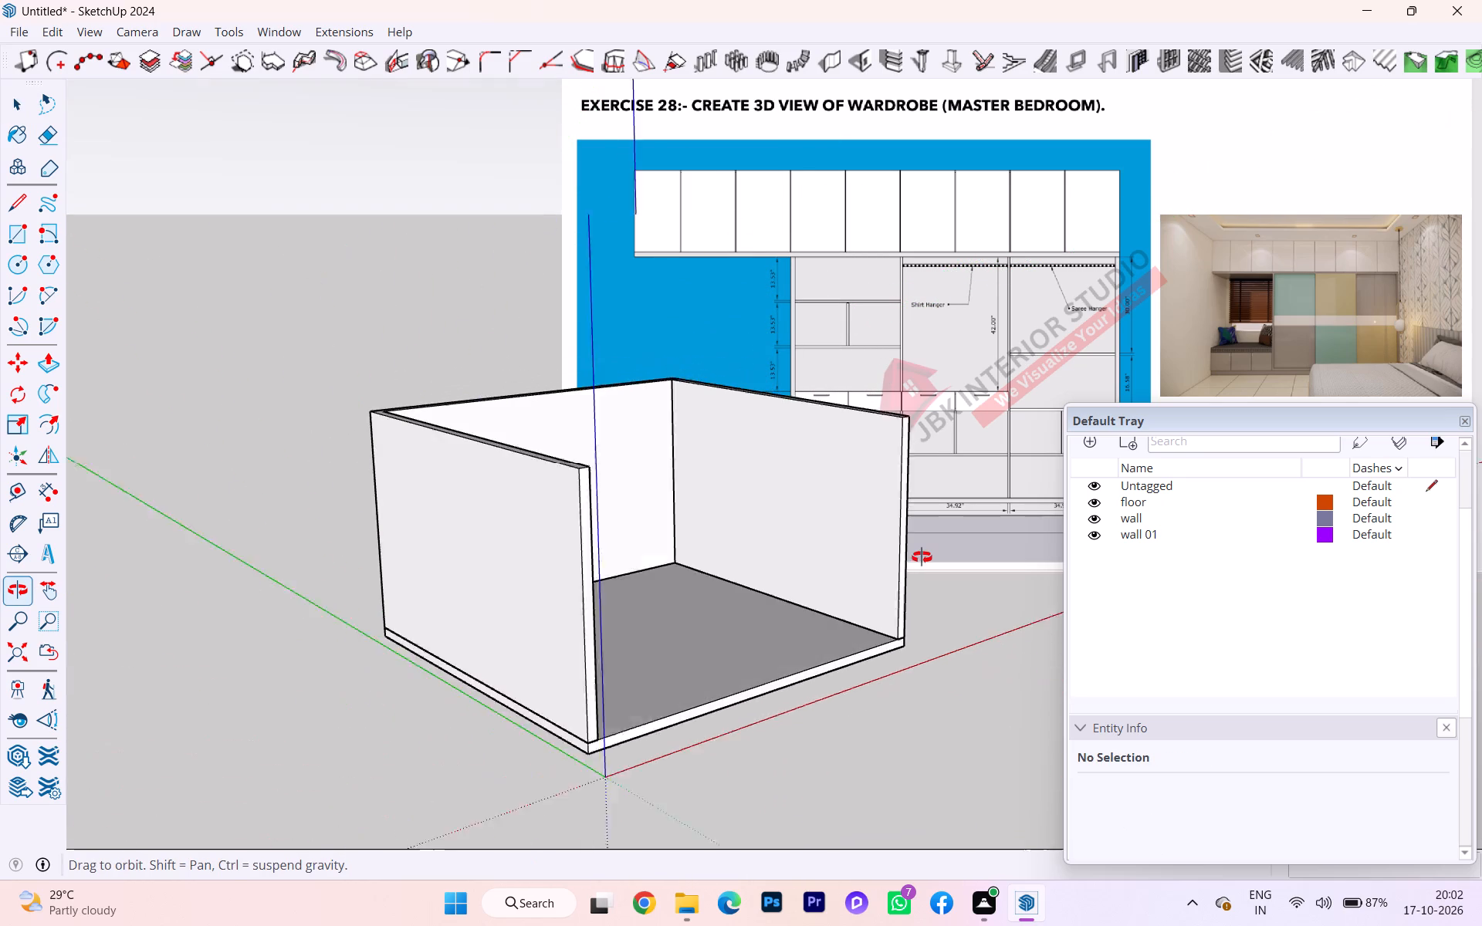
middle_click_drag(922, 557, 586, 607)
scroll(823, 617, "up", 4)
scroll(905, 625, "up", 2)
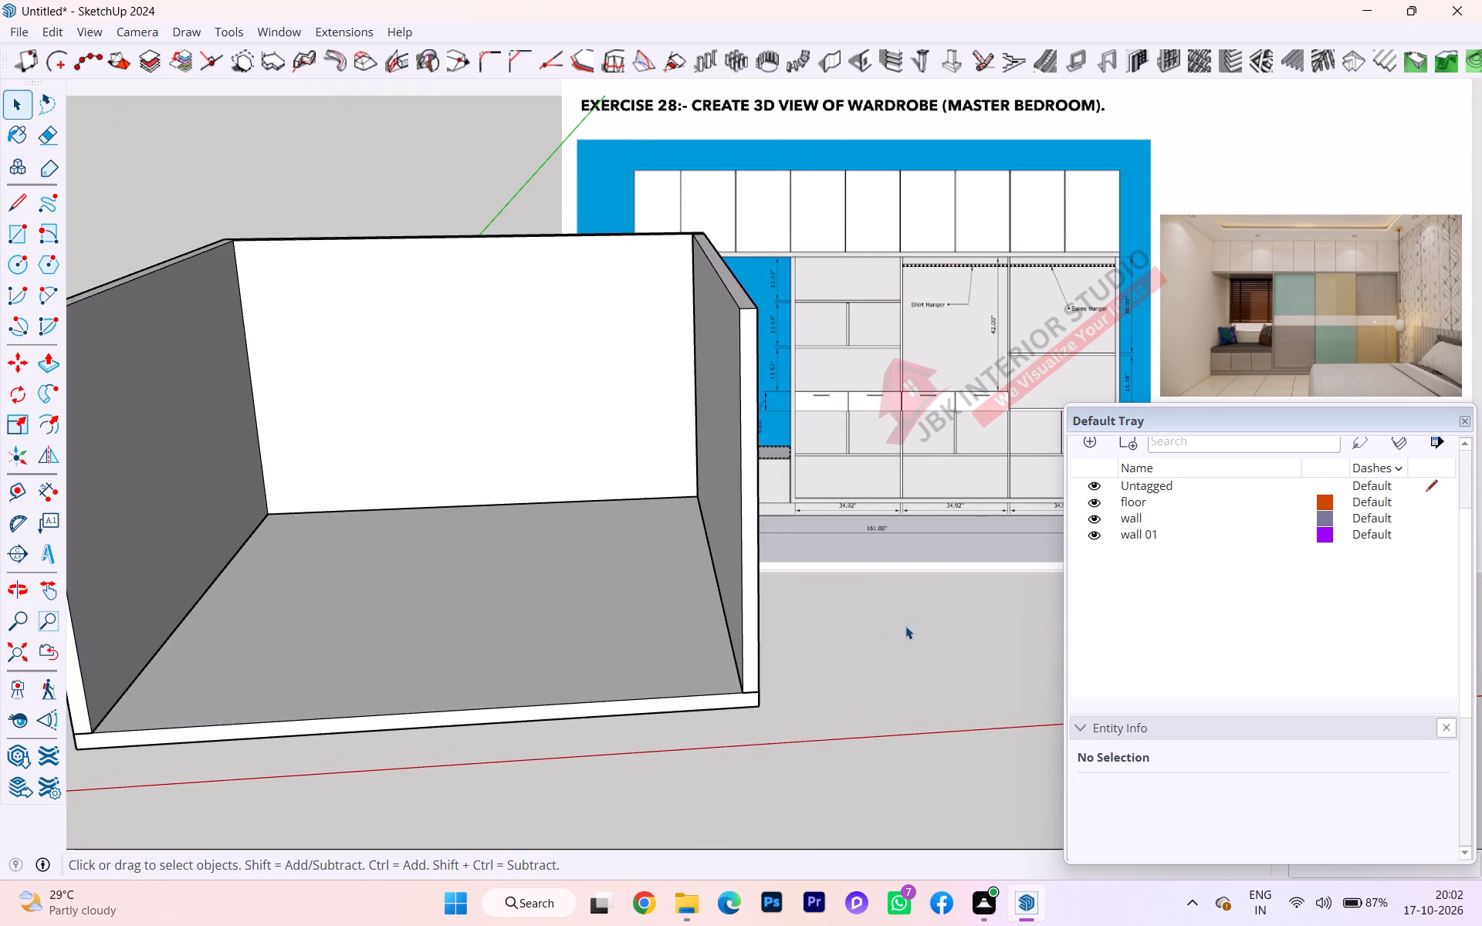
scroll(744, 691, "up", 3)
middle_click_drag(923, 675, 815, 678)
scroll(753, 681, "down", 2)
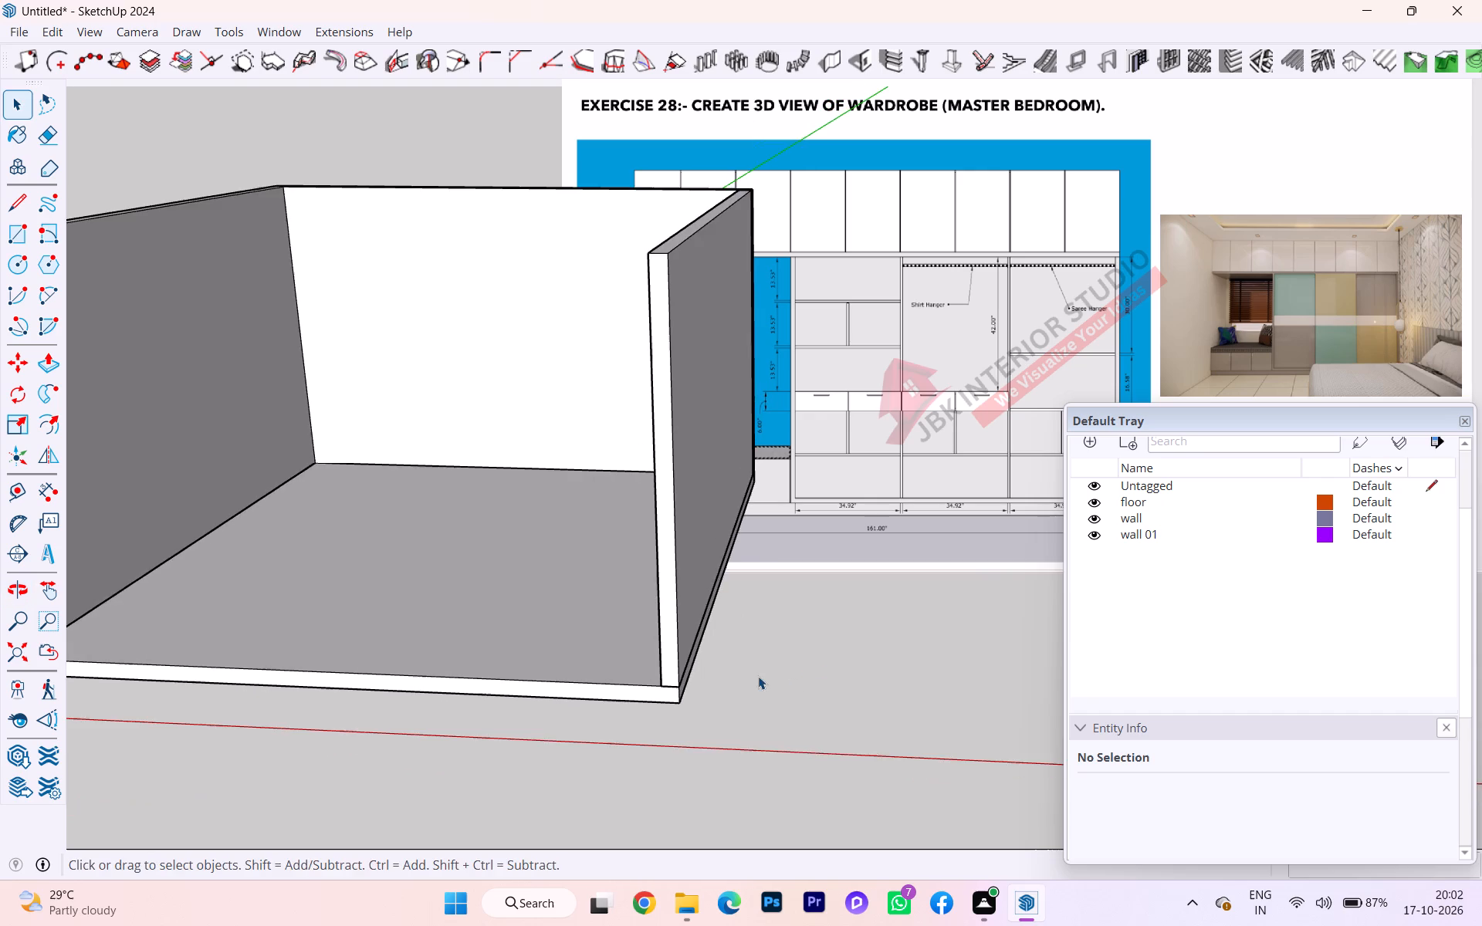
middle_click_drag(736, 663, 764, 542)
scroll(908, 582, "down", 2)
scroll(827, 472, "up", 2)
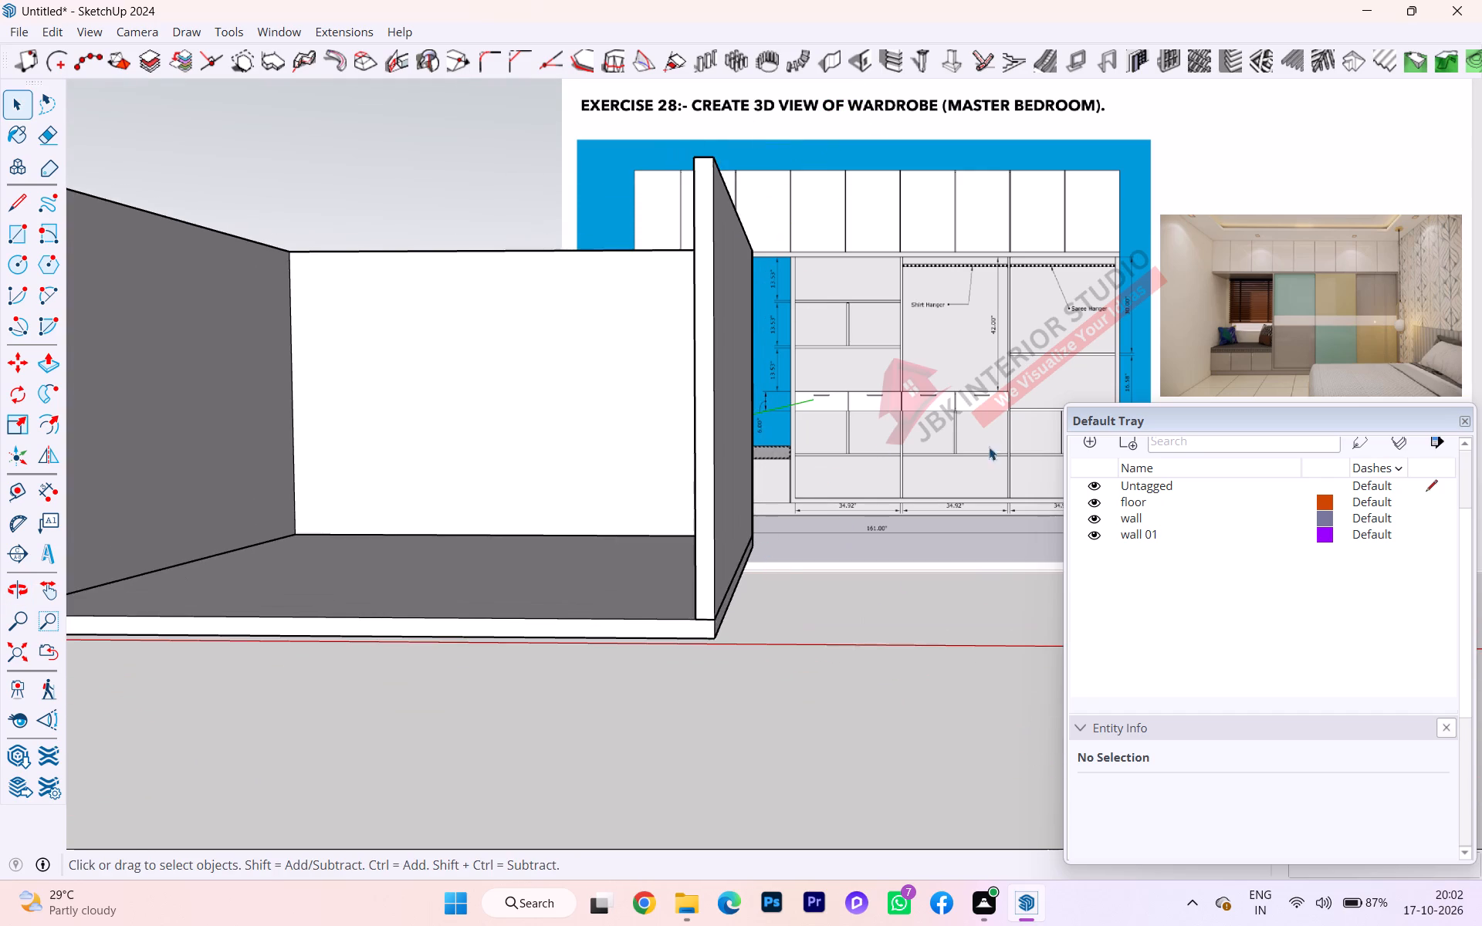
scroll(1008, 481, "down", 3)
scroll(488, 431, "up", 1)
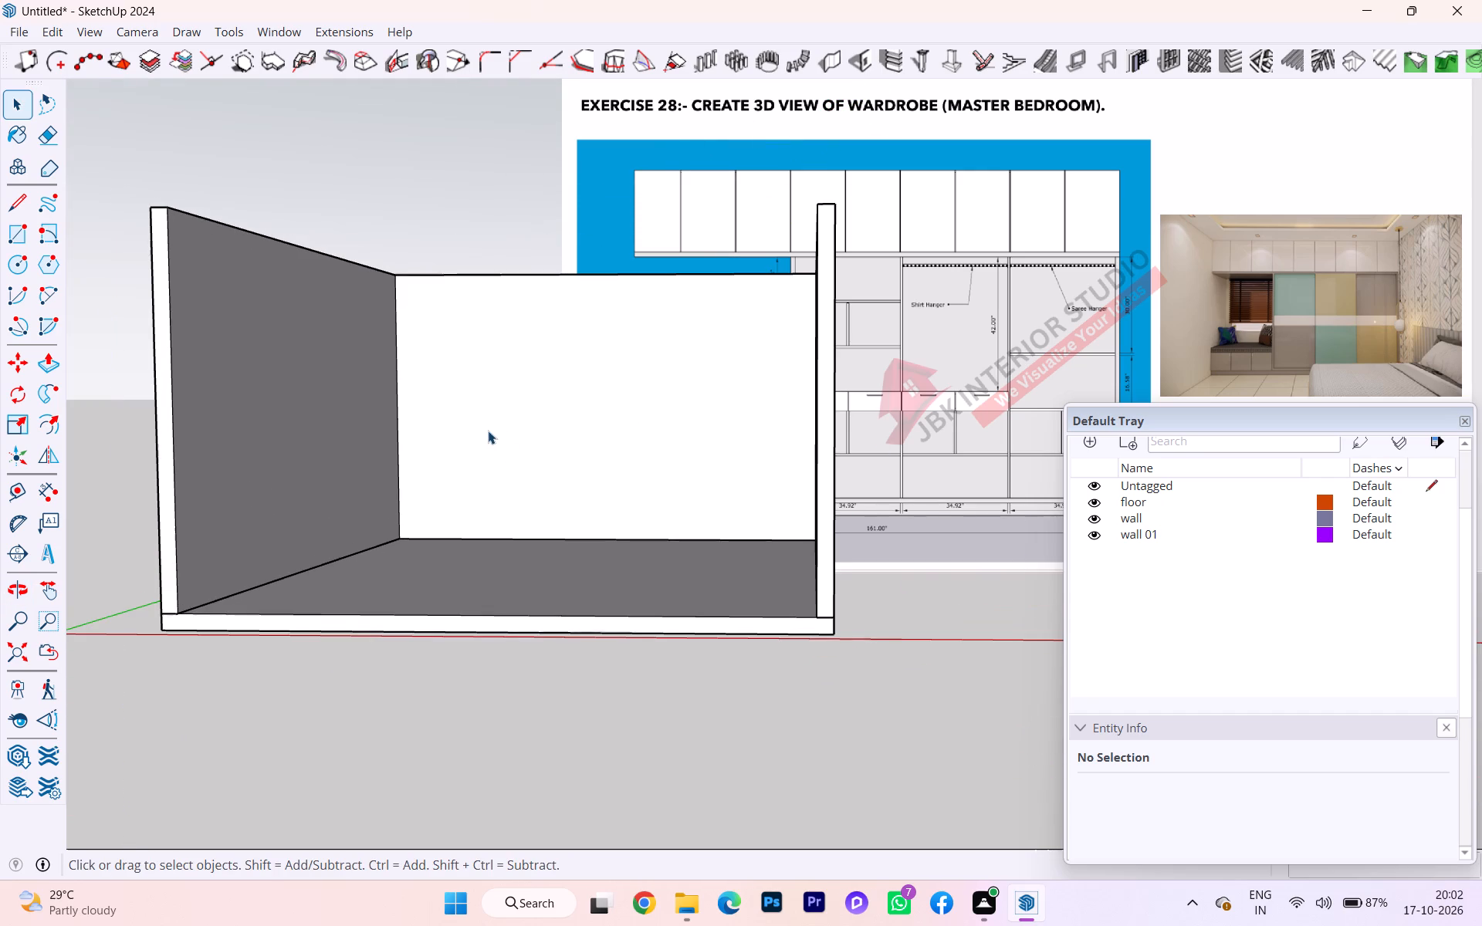
scroll(513, 447, "up", 2)
scroll(530, 457, "down", 2)
Copy the floor slab group straight up from its front left bottom corner onto the left wall's top as the ceiling slab.
middle_click_drag(547, 479, 582, 642)
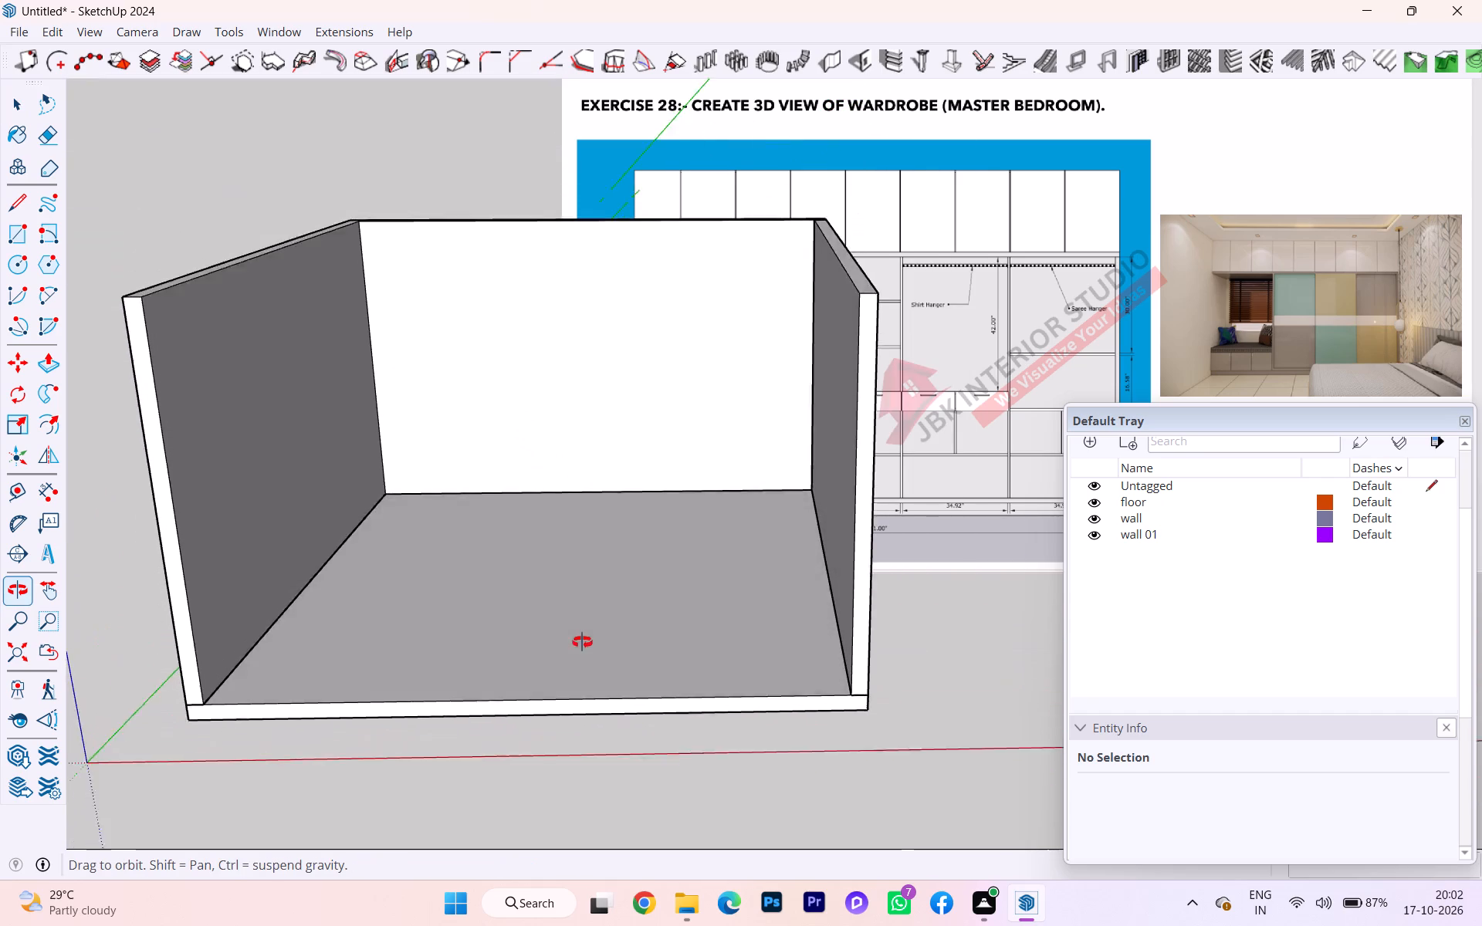
middle_click_drag(582, 642, 584, 664)
left_click(497, 718)
key("m")
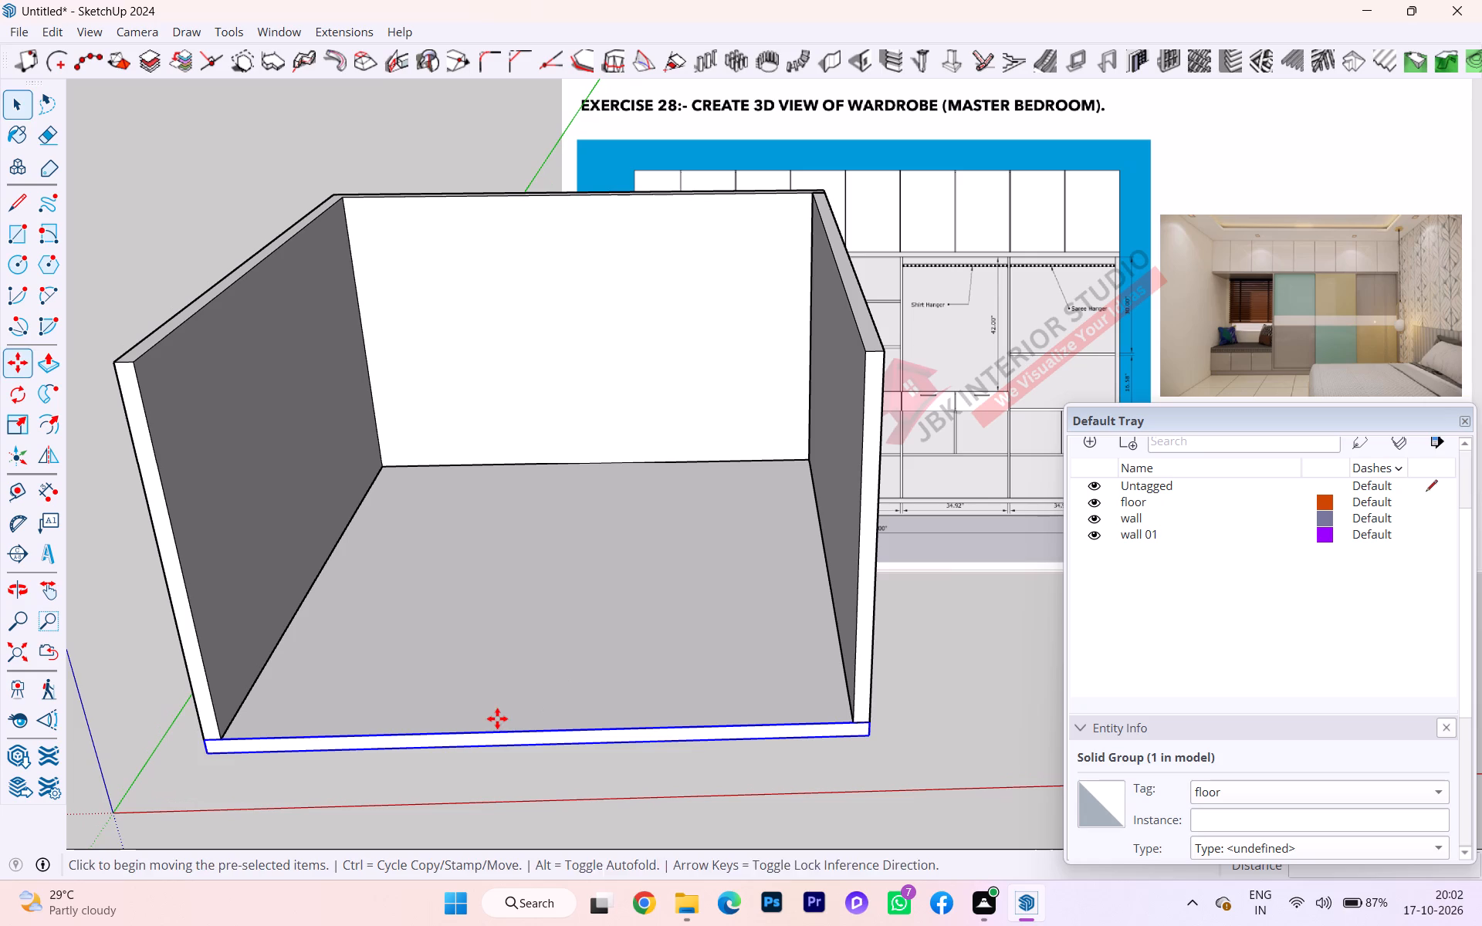
key("Return")
scroll(223, 769, "up", 4)
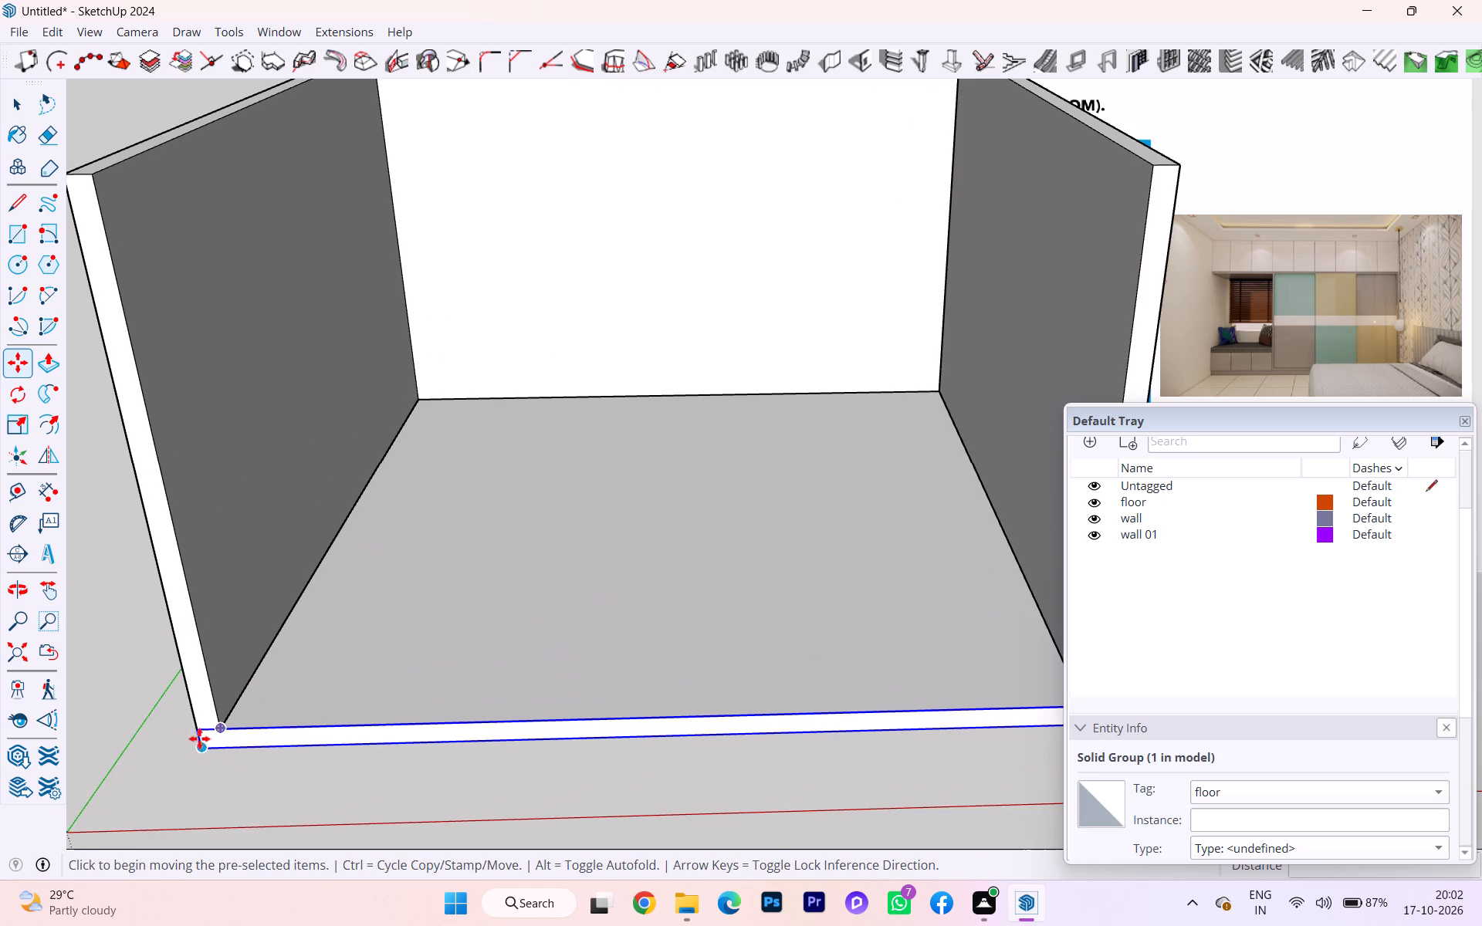
left_click(196, 751)
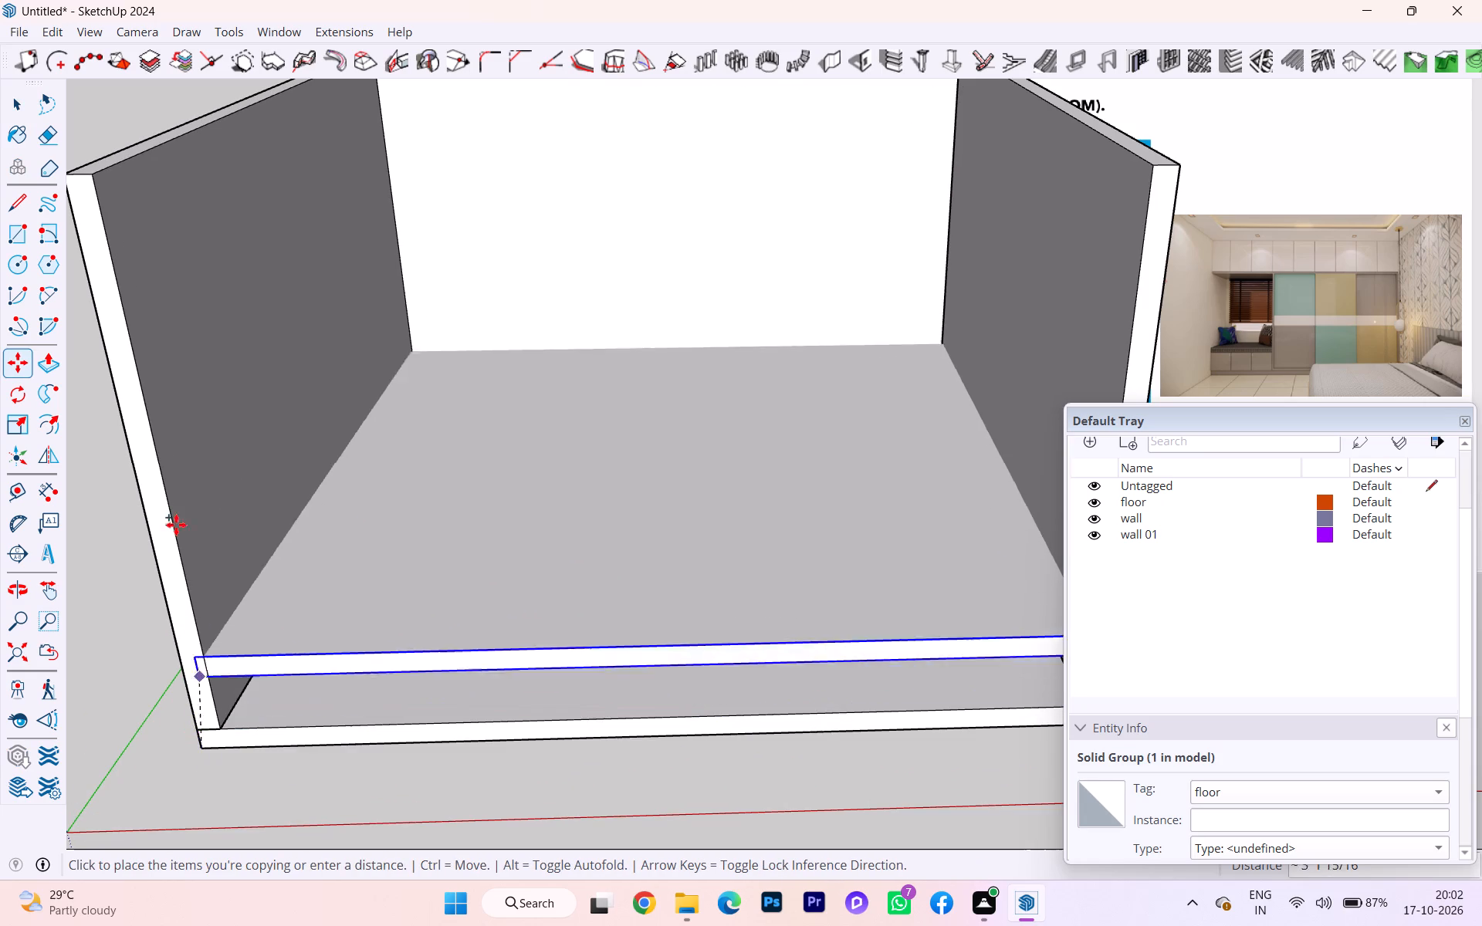
scroll(172, 471, "down", 7)
scroll(232, 448, "down", 1)
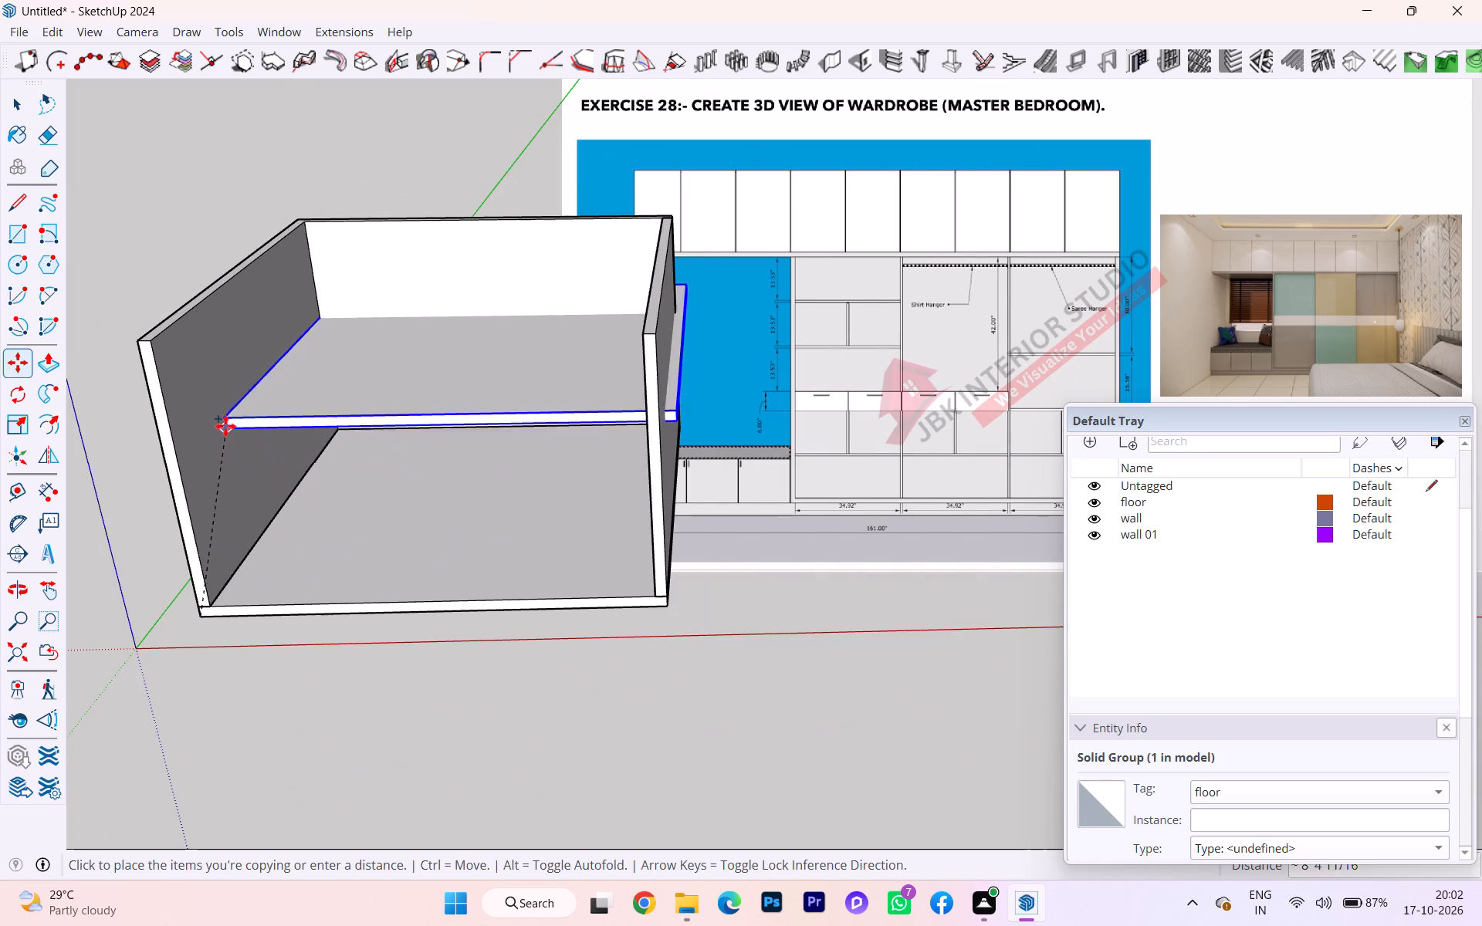
scroll(135, 346, "up", 3)
left_click(135, 346)
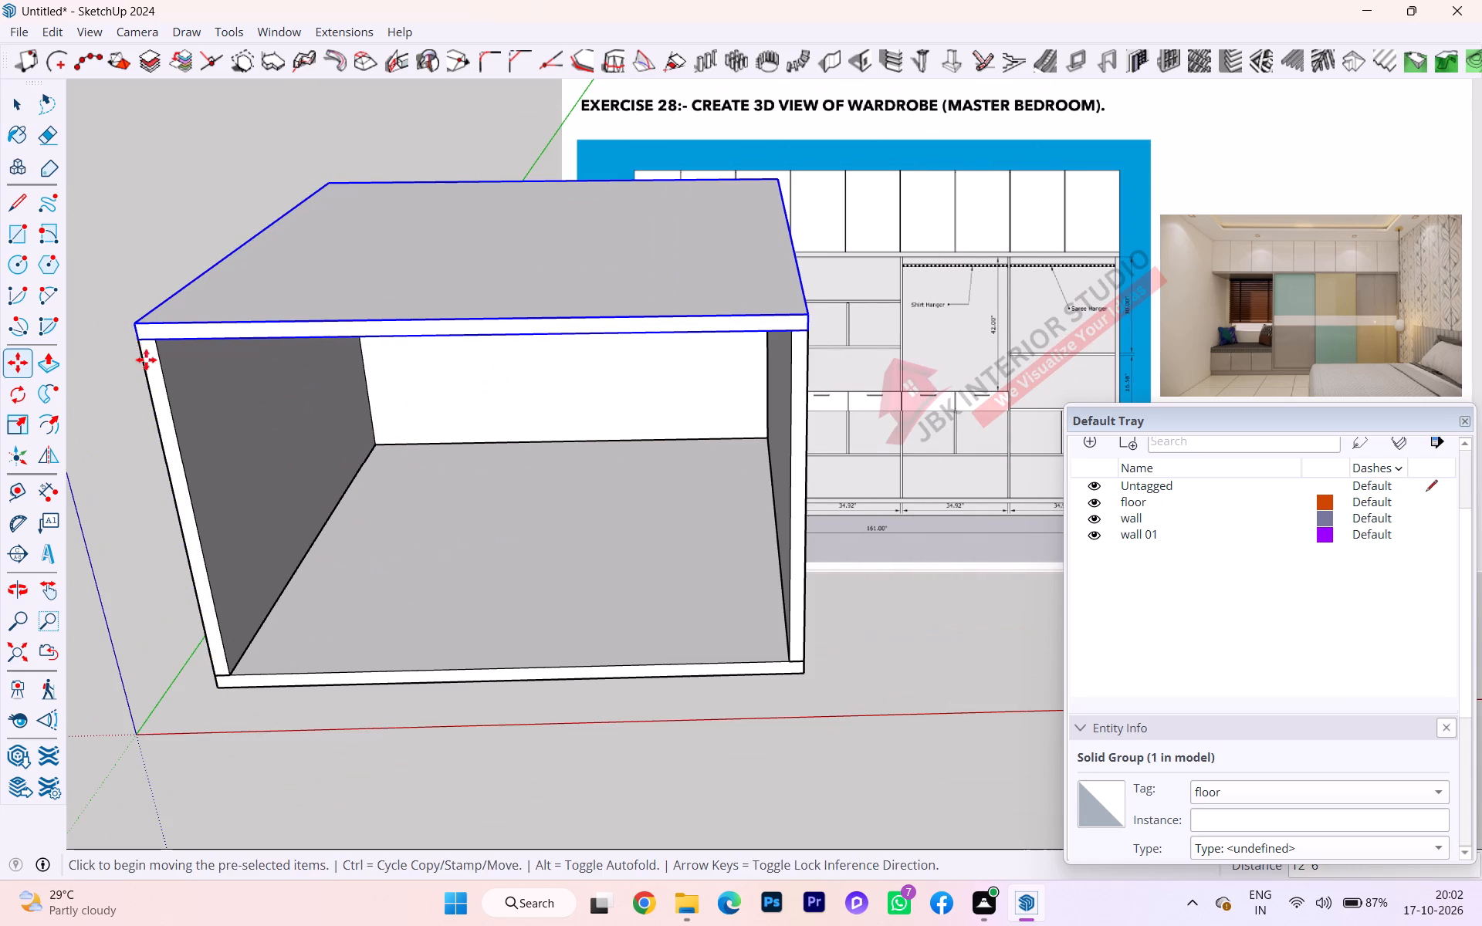
left_click_drag(205, 403, 237, 424)
key("space")
left_click(397, 733)
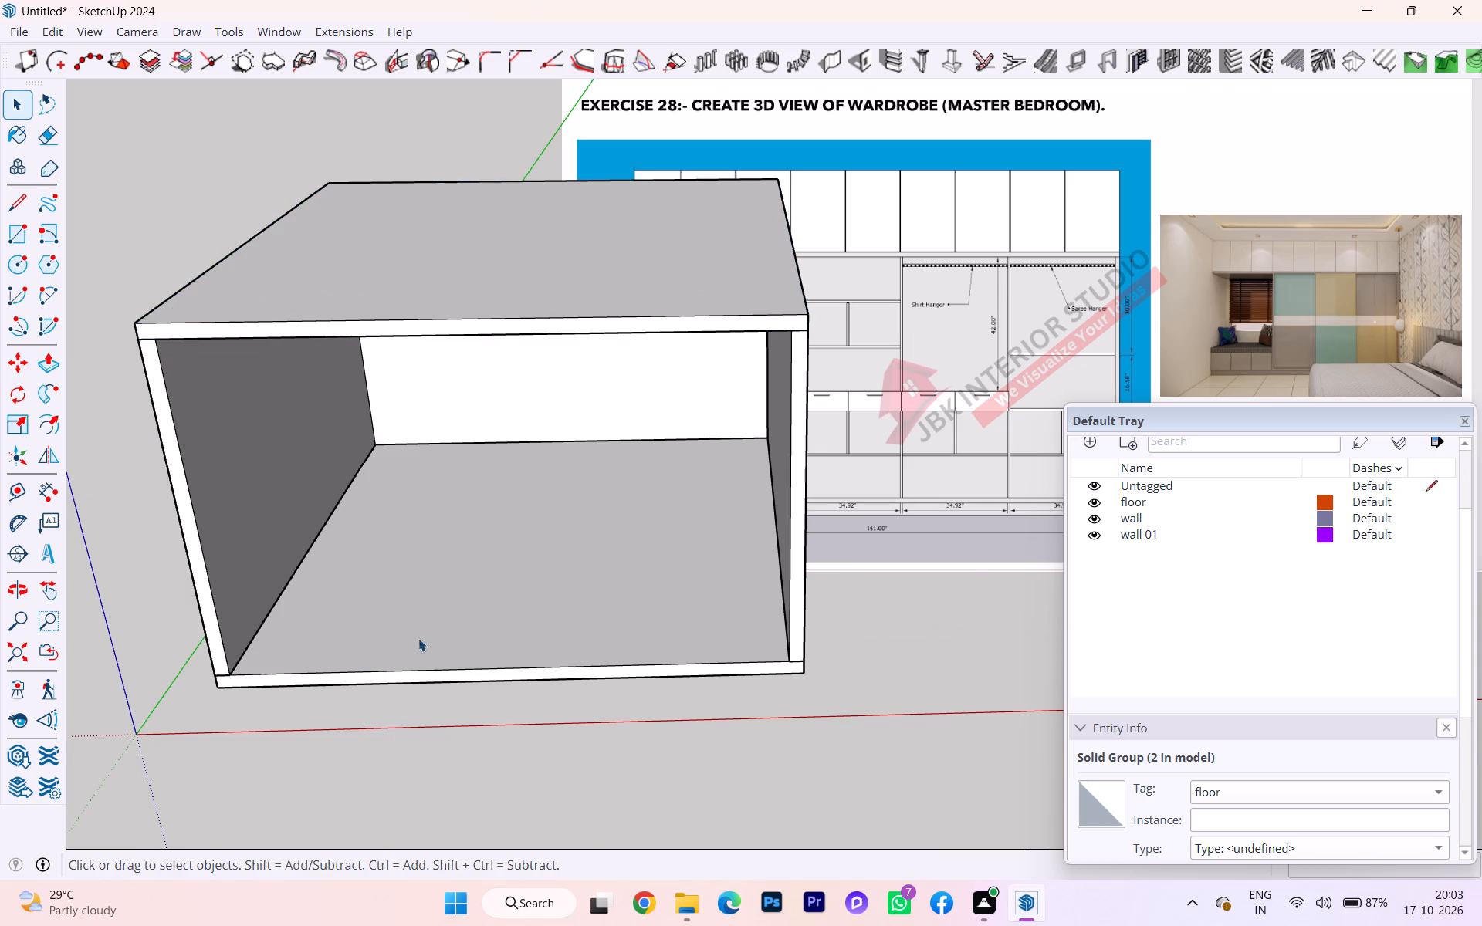
Add a new tag named slab.
middle_click_drag(418, 638, 437, 437)
scroll(709, 470, "up", 1)
scroll(736, 459, "down", 1)
middle_click_drag(739, 464, 726, 474)
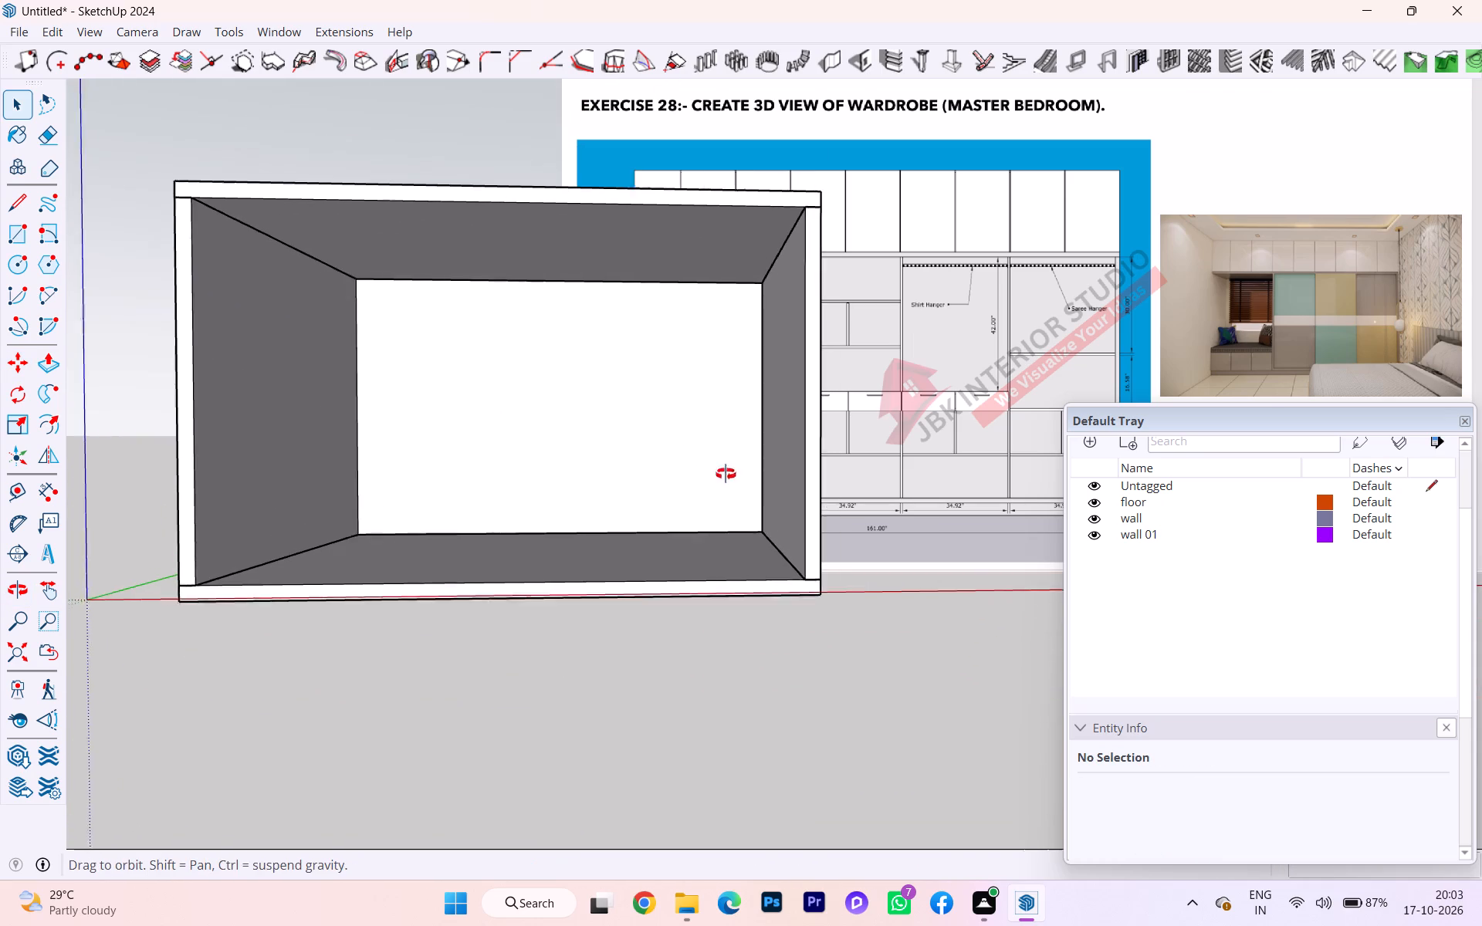
middle_click_drag(726, 474, 633, 473)
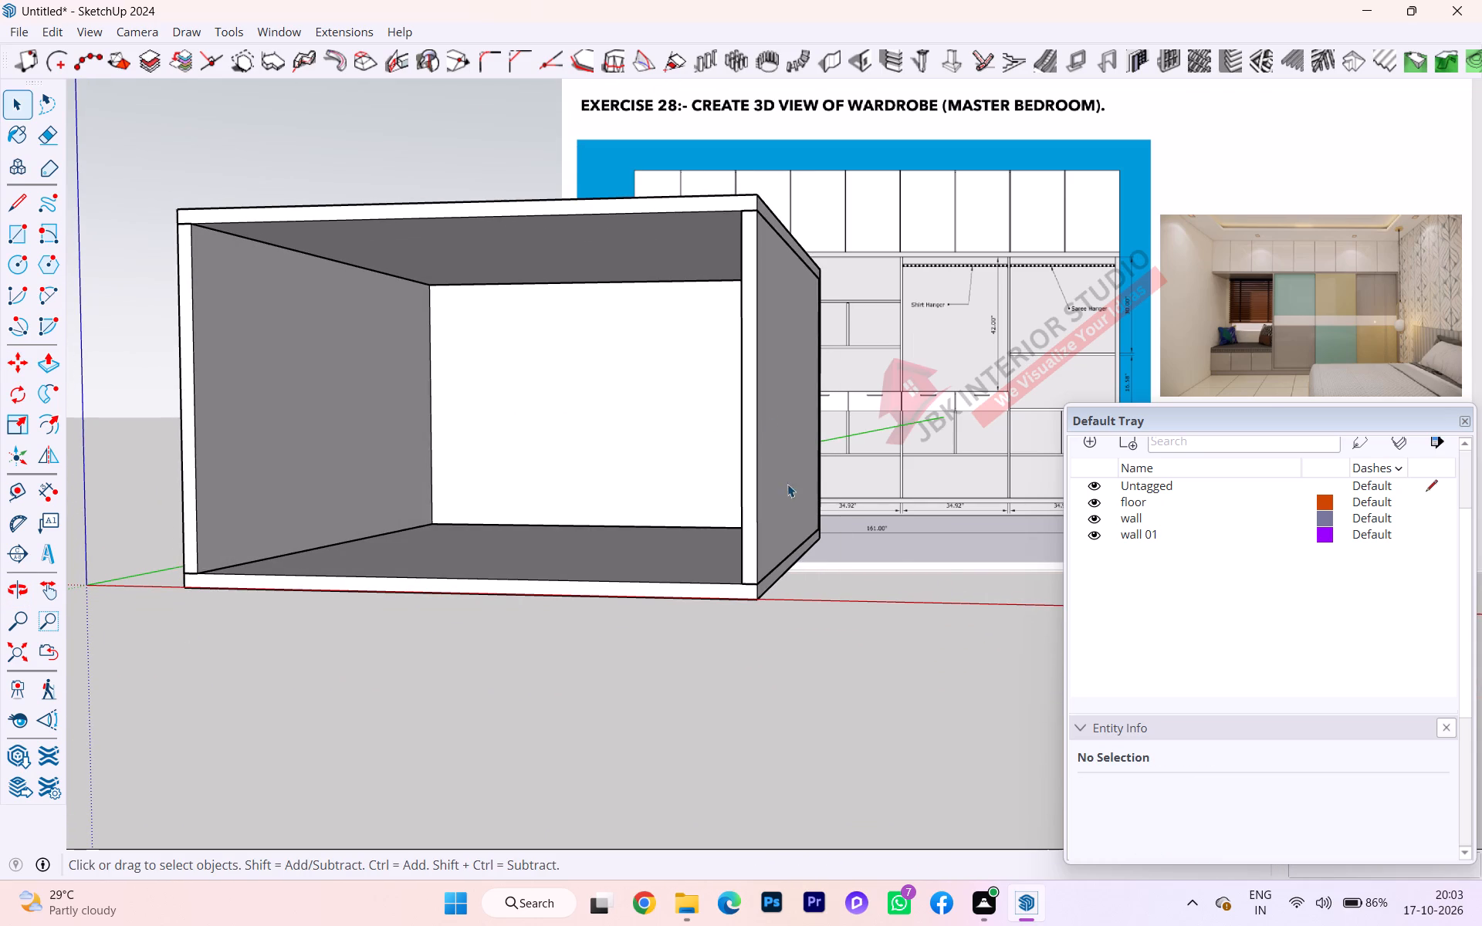
left_click(1088, 446)
key("BackSpace")
key("BackSpace")
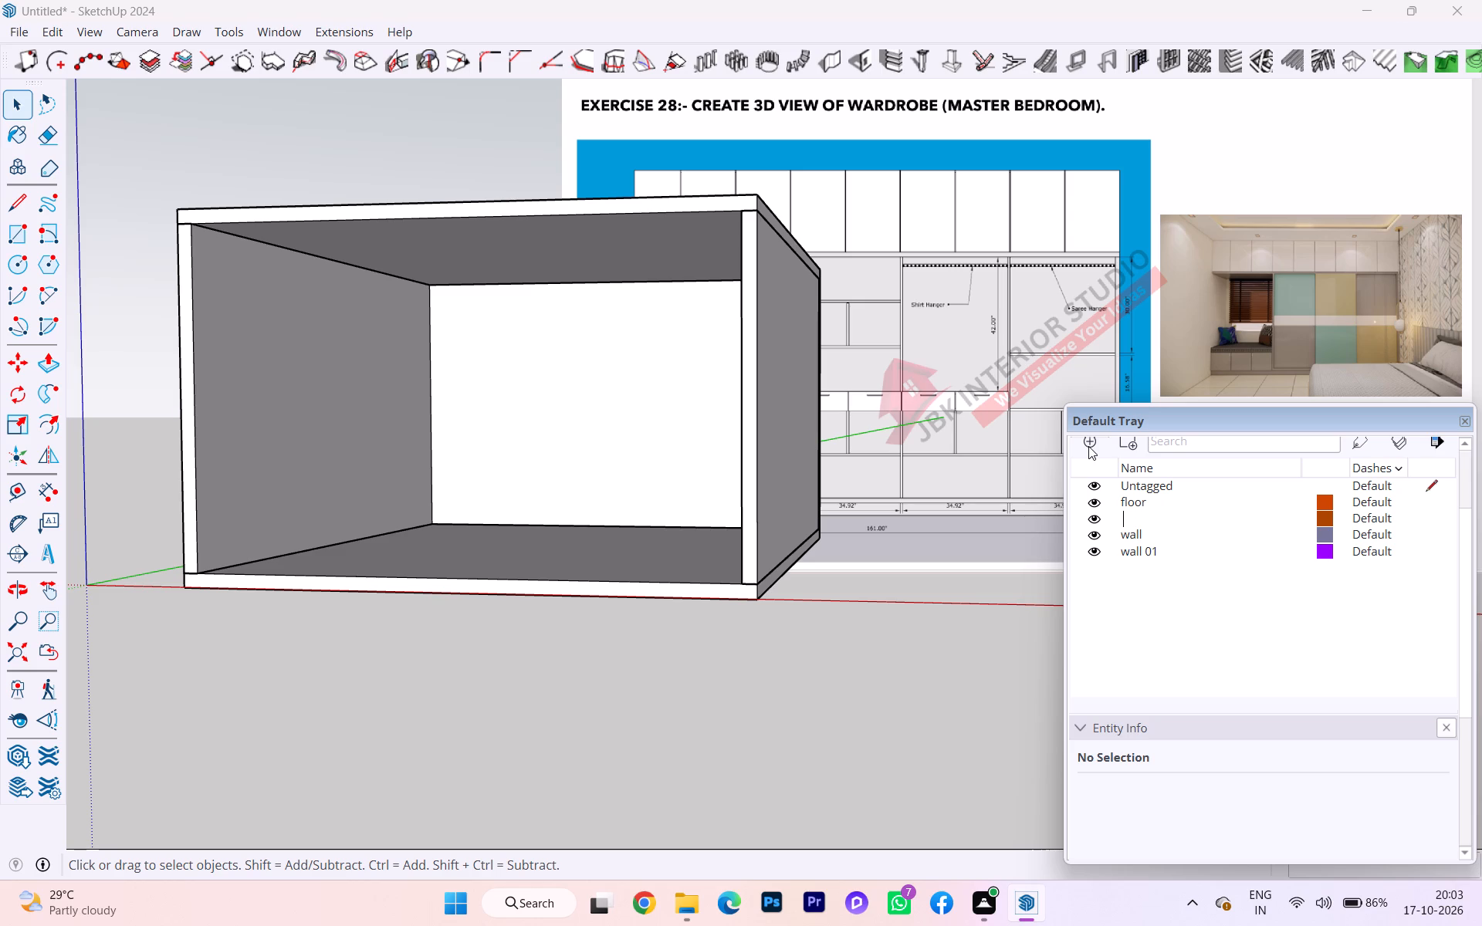
type("slab")
left_click(990, 692)
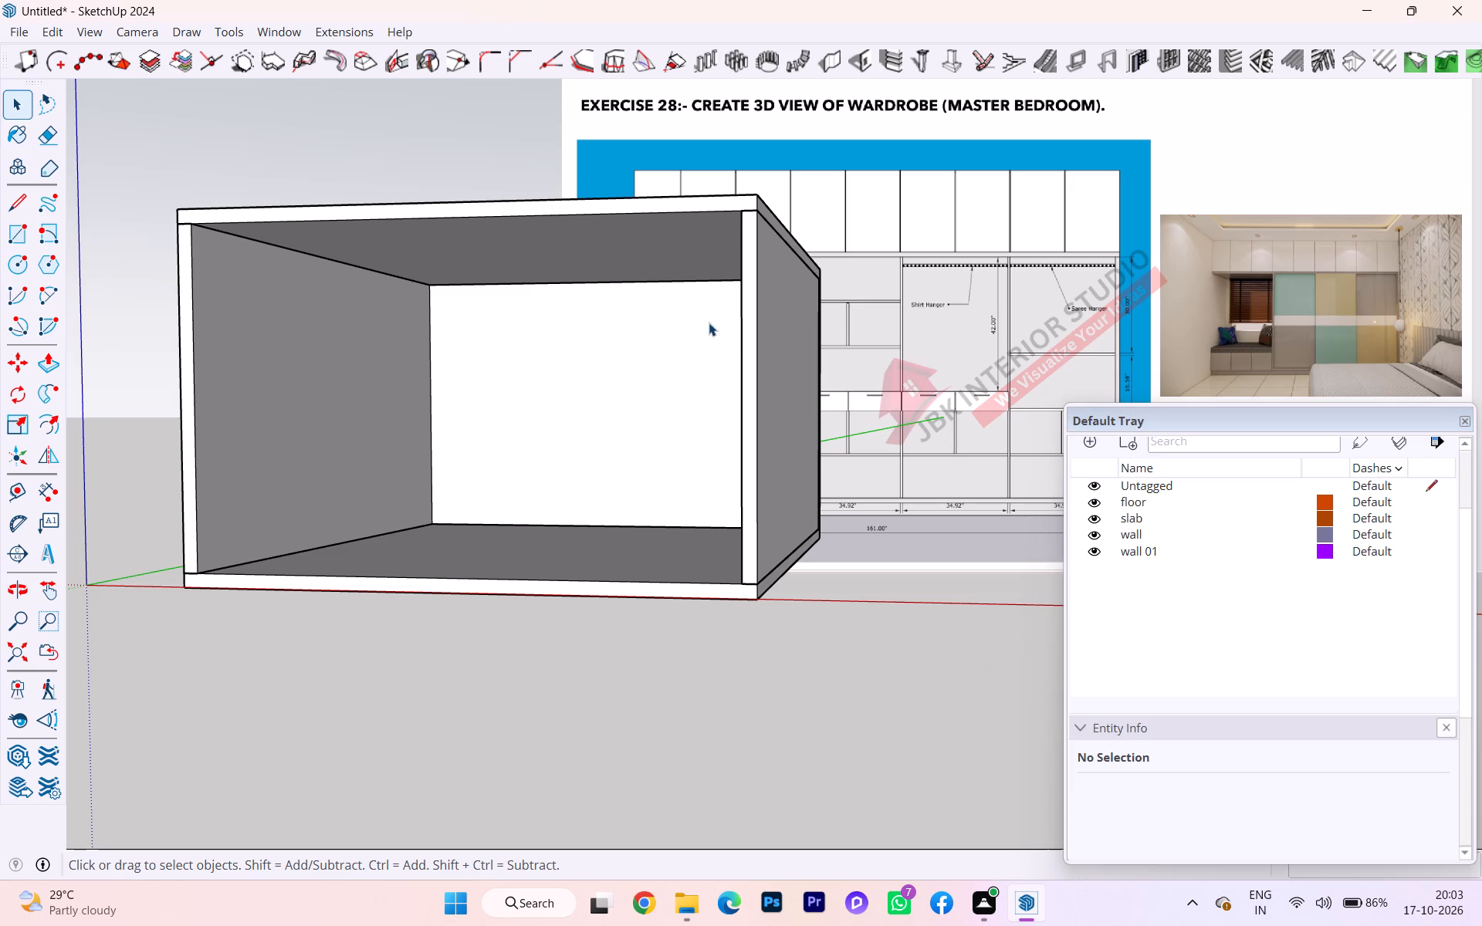
Assign the ceiling slab group on top of the walls to the slab tag and deselect it.
left_click(637, 224)
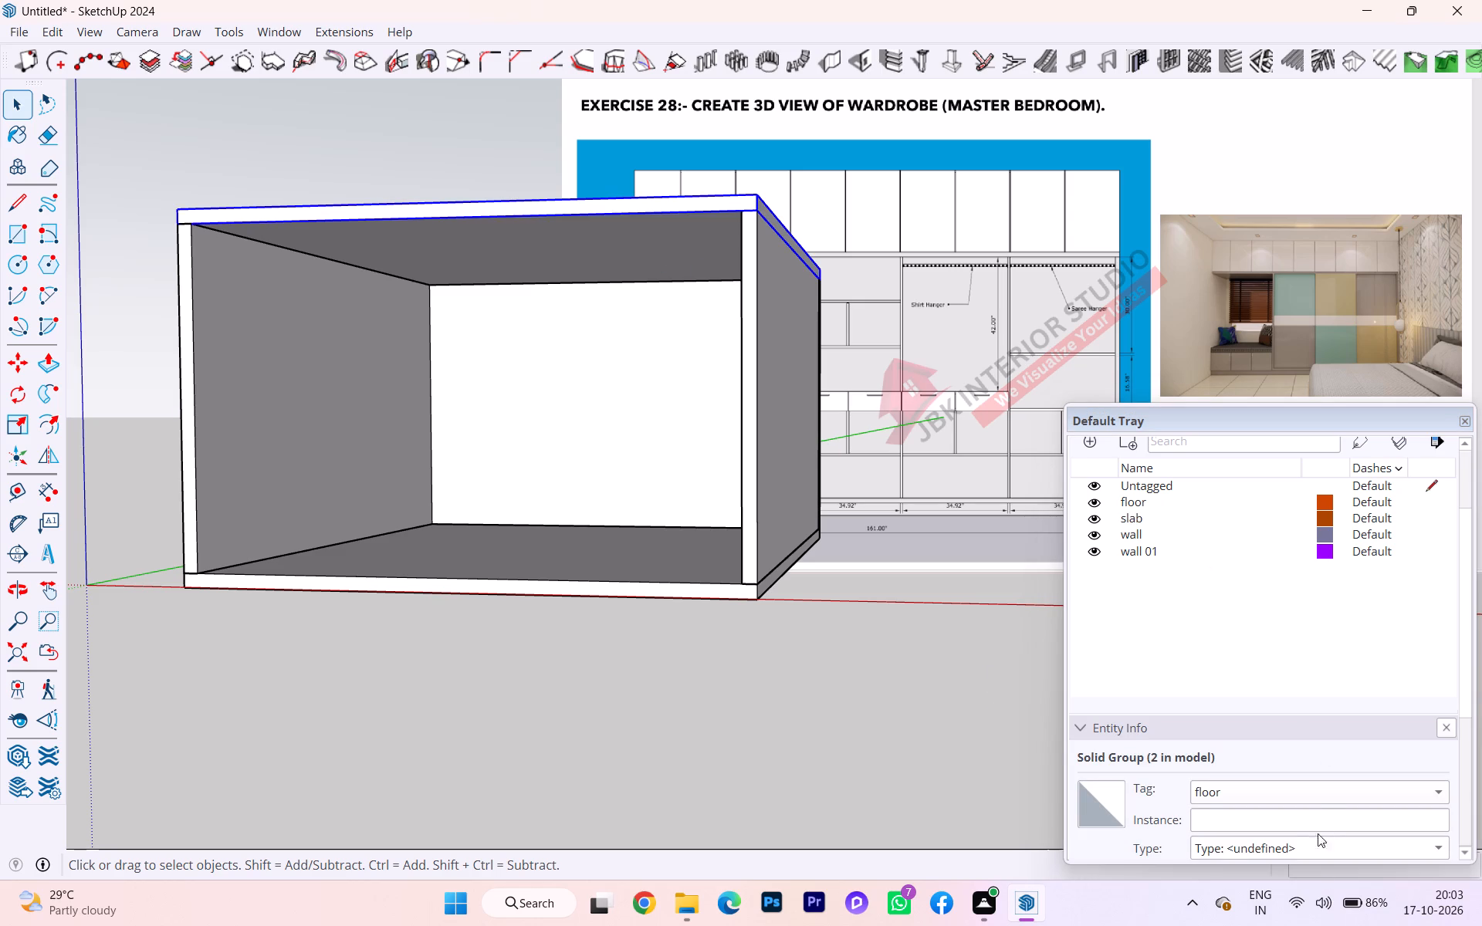
left_click(1317, 786)
left_click(1237, 819)
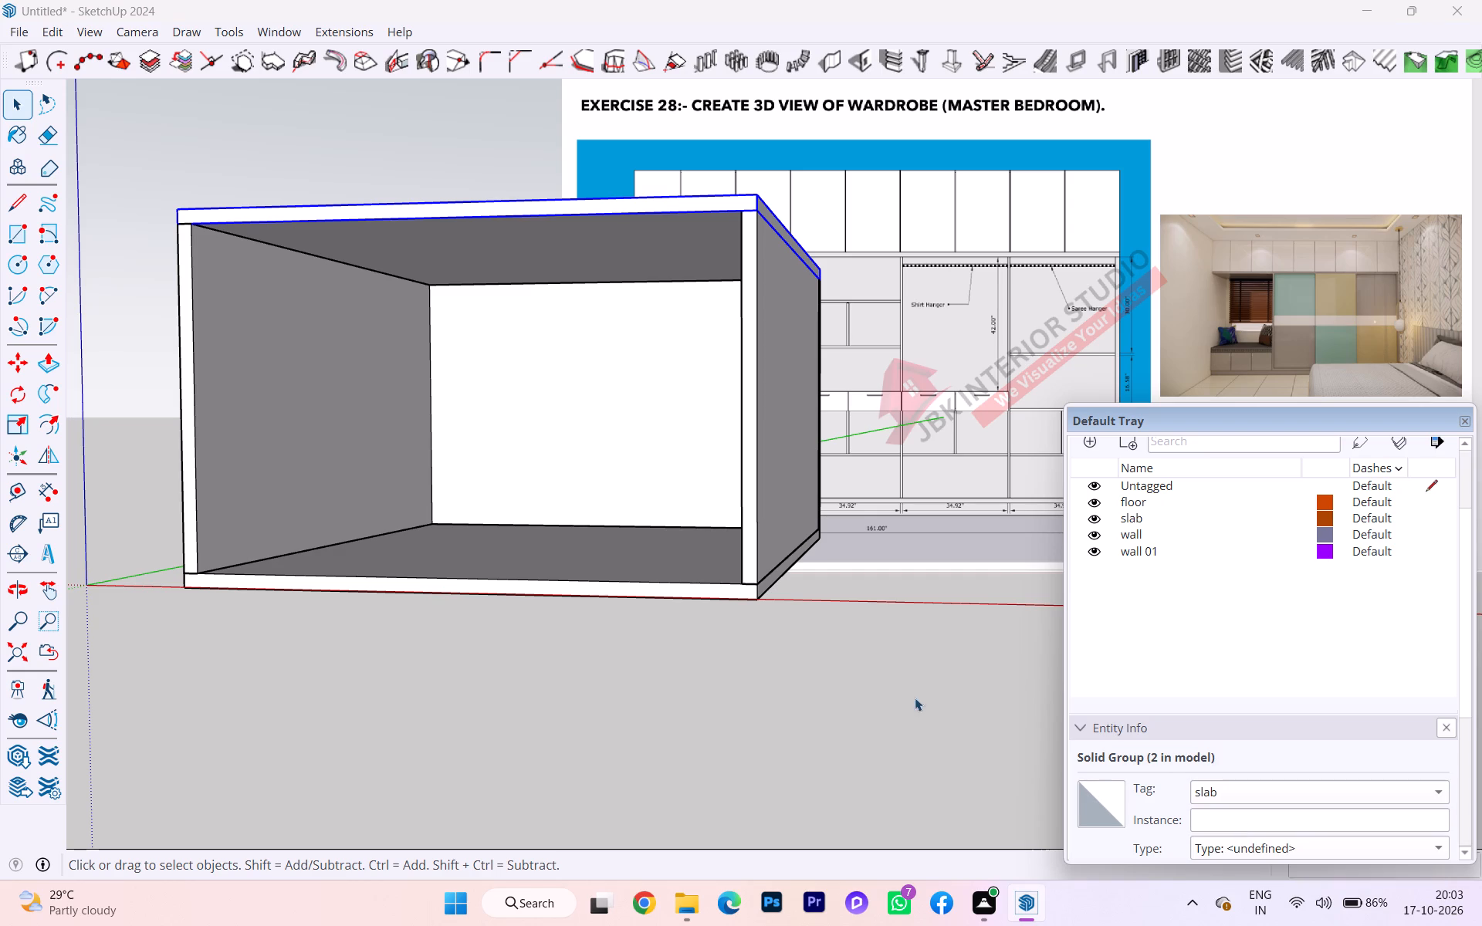
left_click(892, 687)
Examine the enclosed room with its ceiling slab from the open front.
scroll(1157, 526, "up", 2)
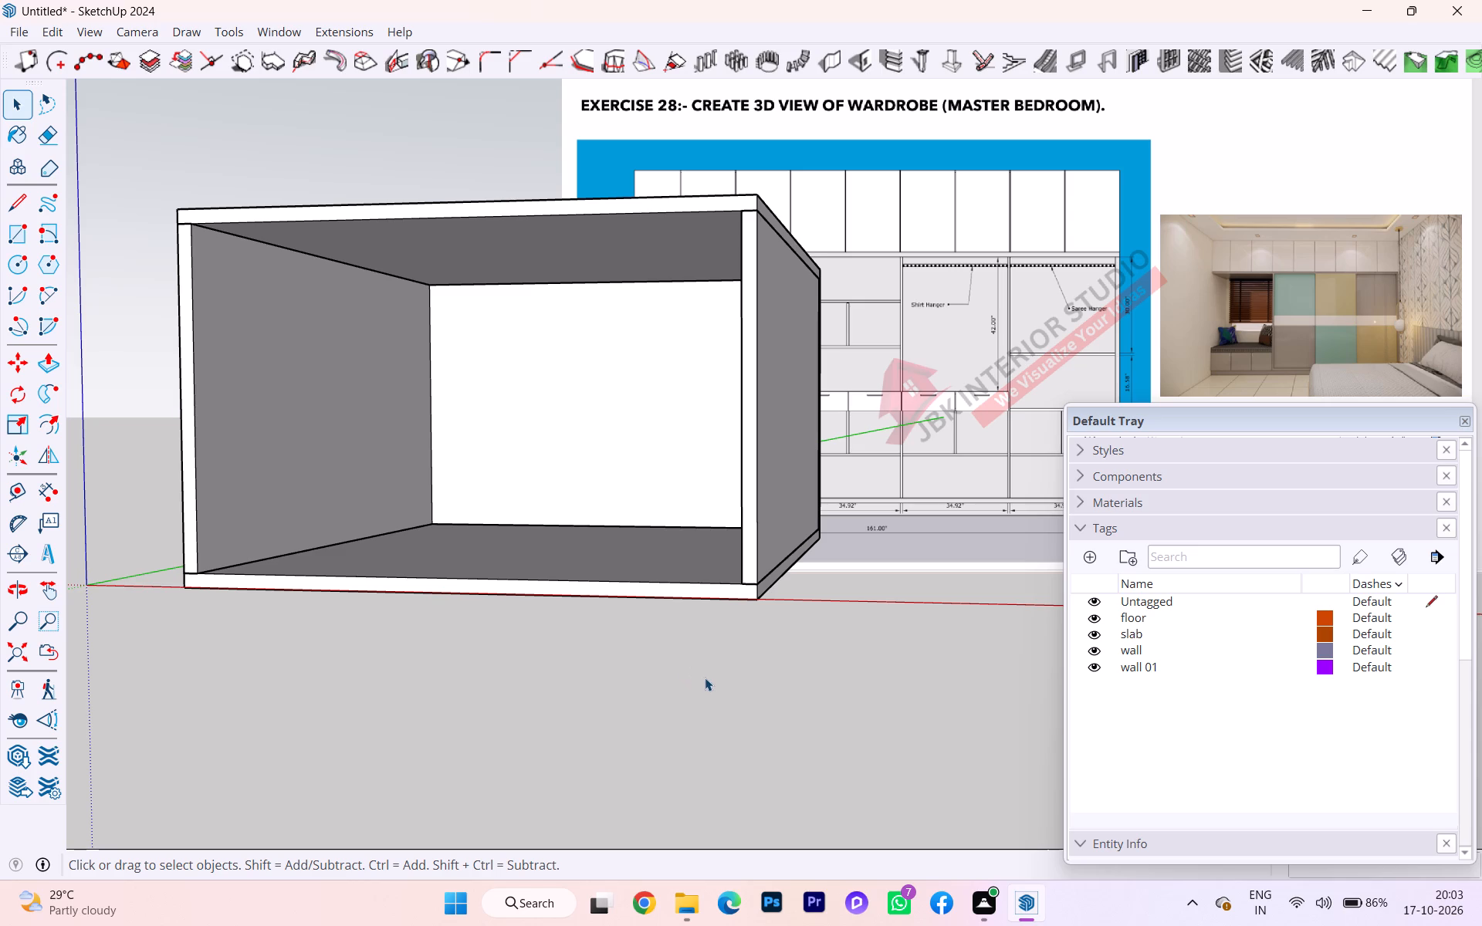
scroll(707, 681, "down", 7)
middle_click_drag(707, 701, 799, 707)
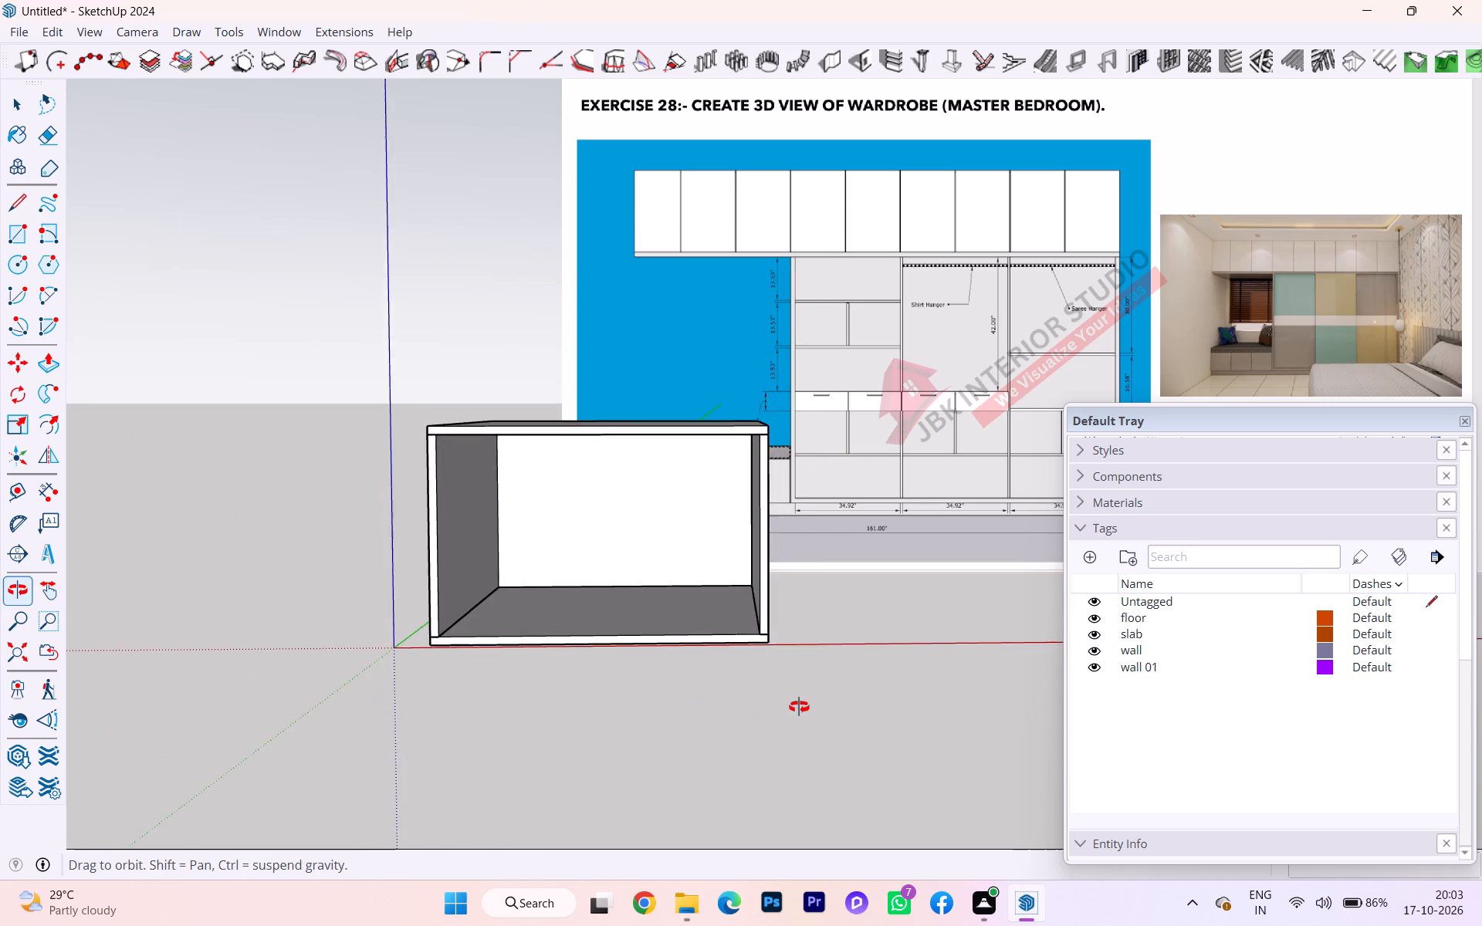
middle_click_drag(799, 707, 807, 705)
scroll(813, 604, "up", 3)
scroll(807, 595, "down", 1)
middle_click_drag(807, 595, 802, 593)
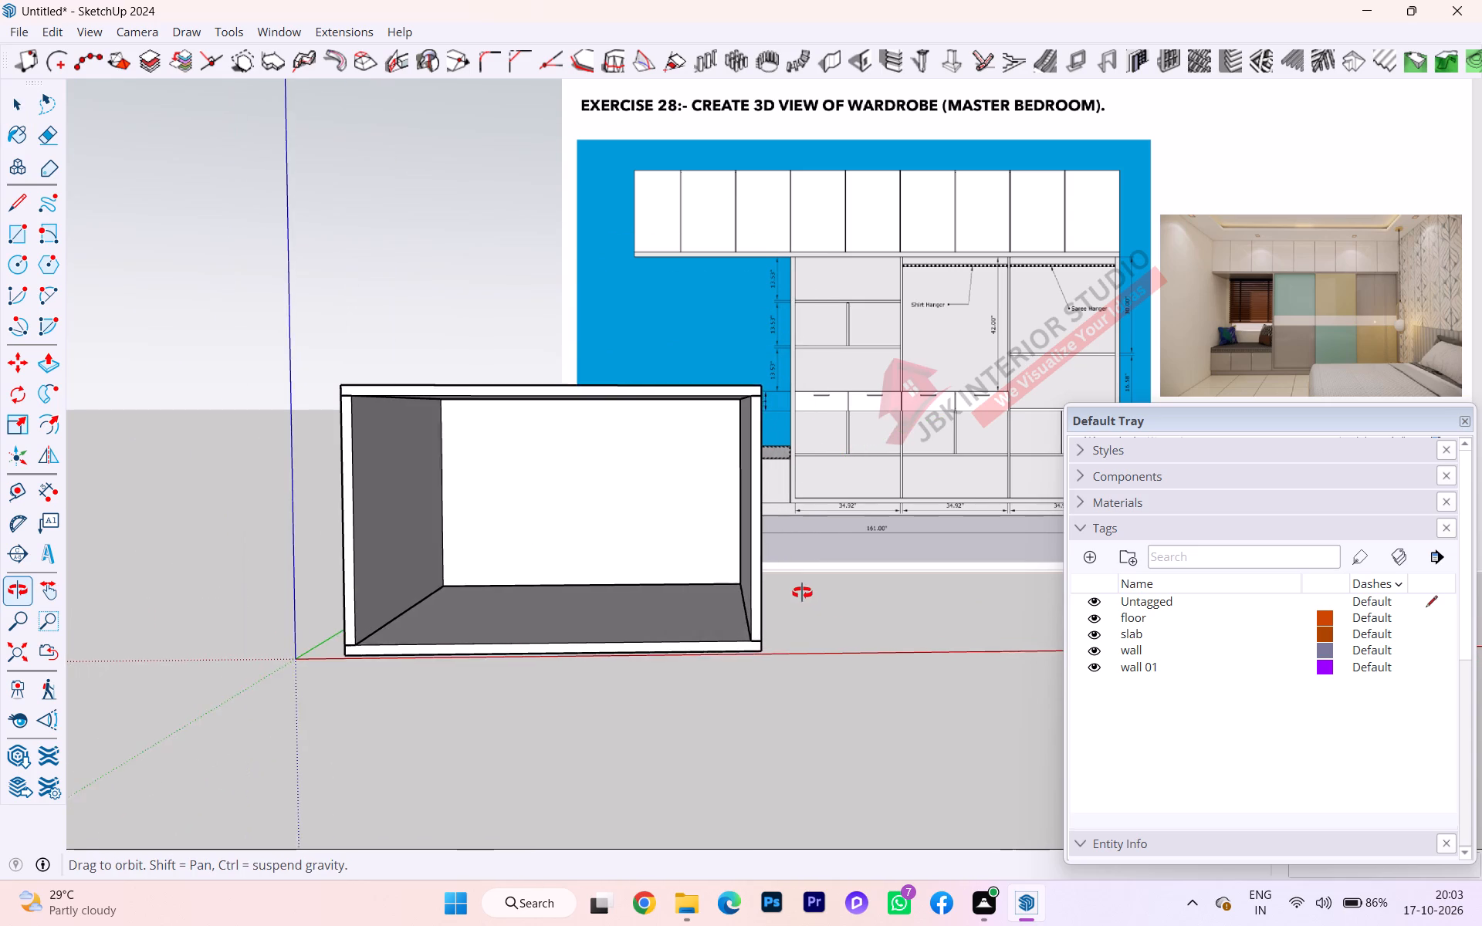
middle_click_drag(802, 593, 779, 577)
scroll(650, 620, "up", 2)
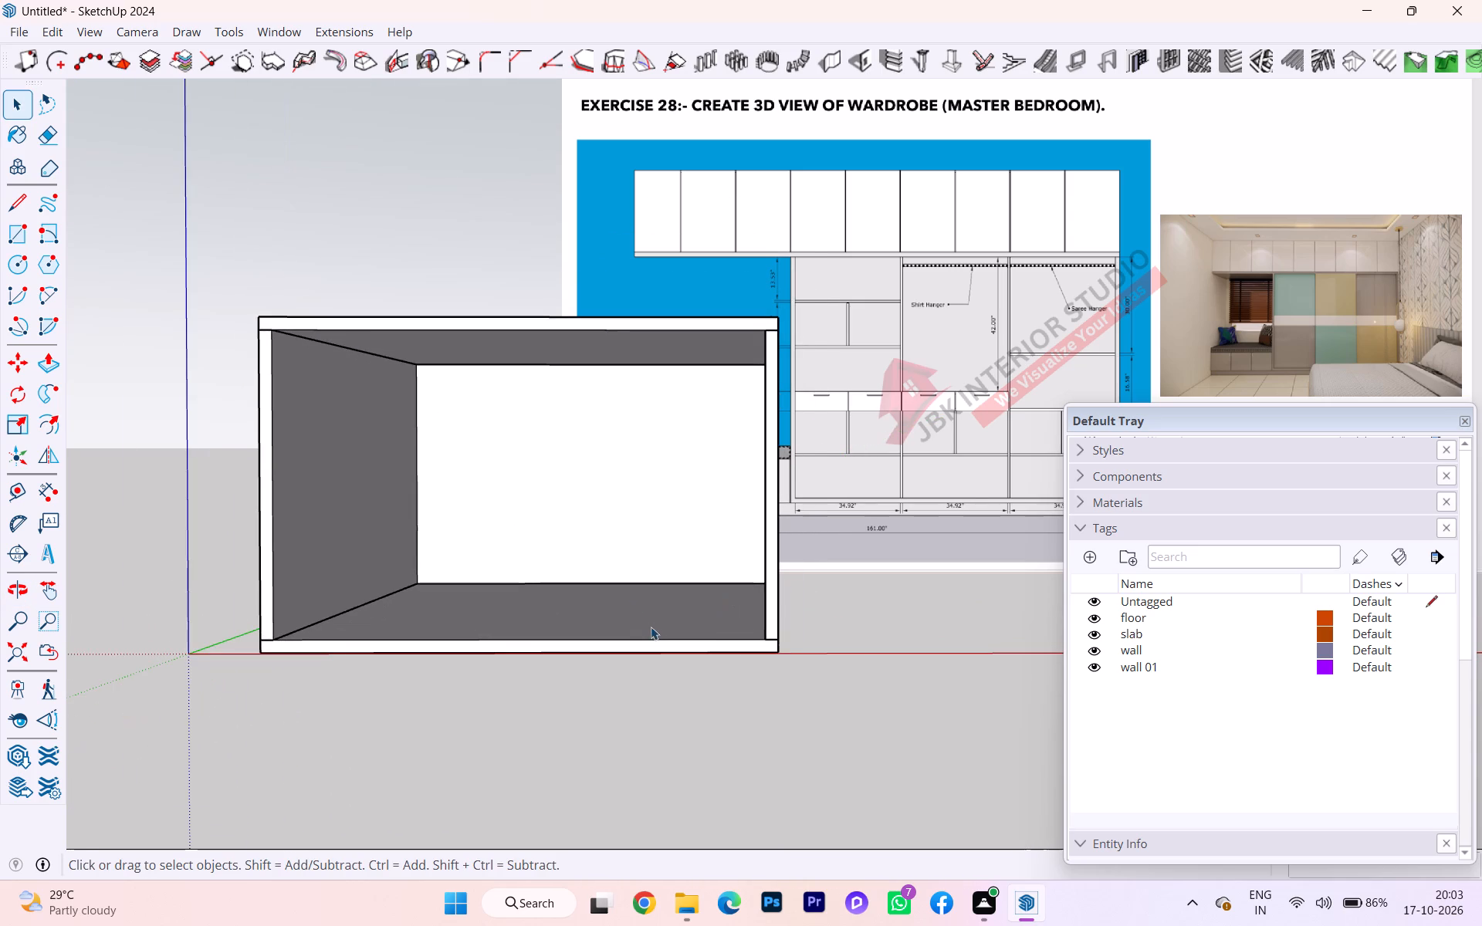
scroll(651, 627, "up", 4)
middle_click_drag(650, 629, 670, 674)
scroll(988, 665, "down", 1)
scroll(1011, 655, "up", 2)
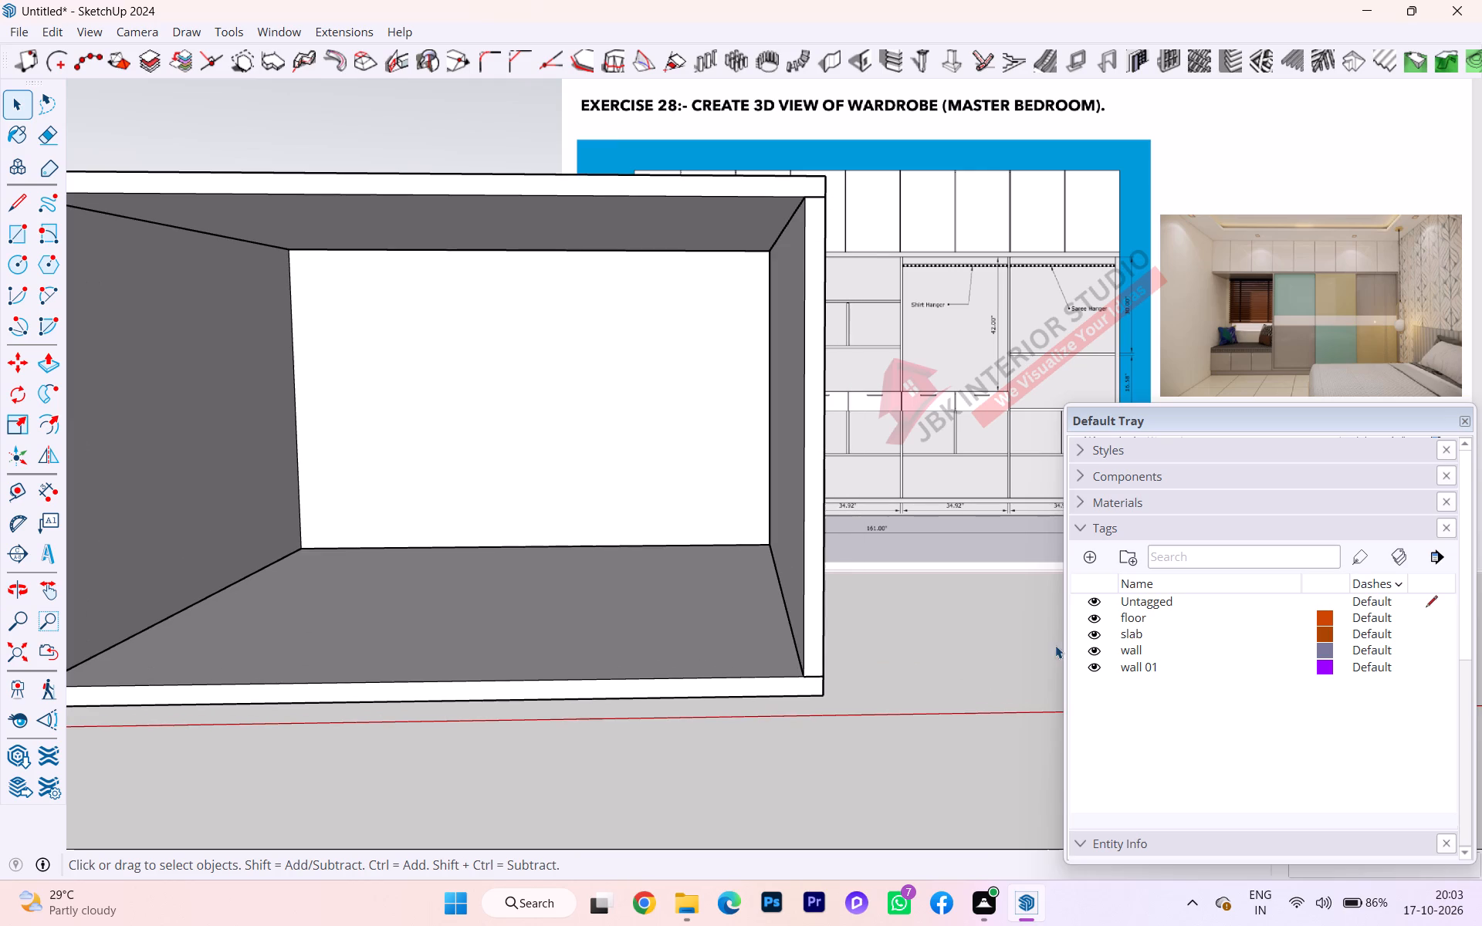
Hide the slab tag and inspect the room's interior from above and from the open front.
left_click(1094, 639)
scroll(943, 623, "down", 1)
middle_click_drag(943, 623, 939, 673)
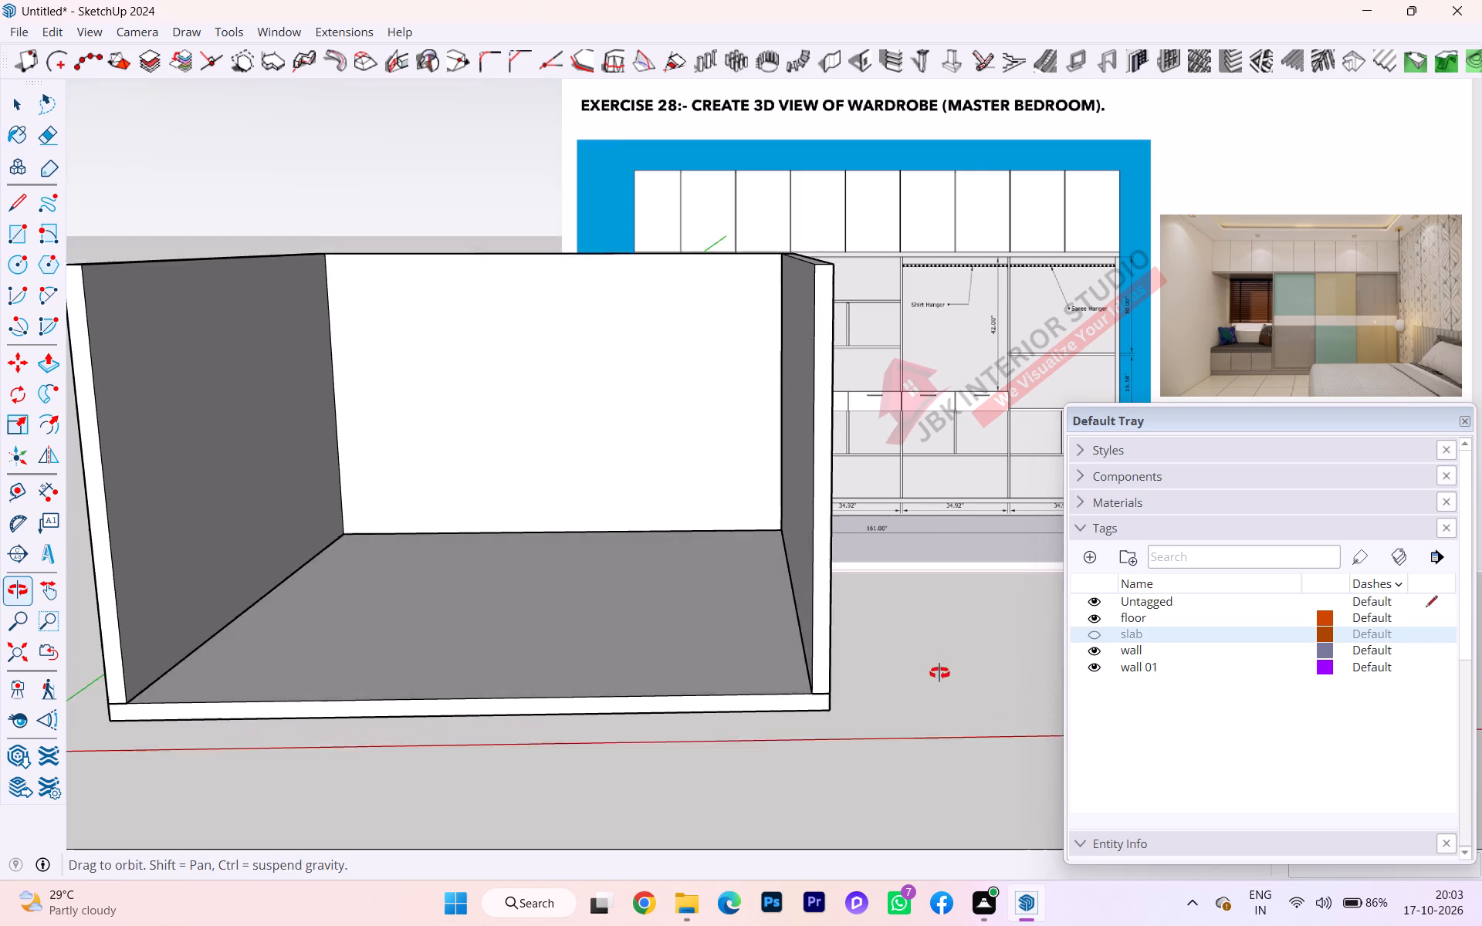
middle_click_drag(939, 673, 947, 716)
scroll(798, 563, "up", 2)
middle_click_drag(767, 574, 672, 691)
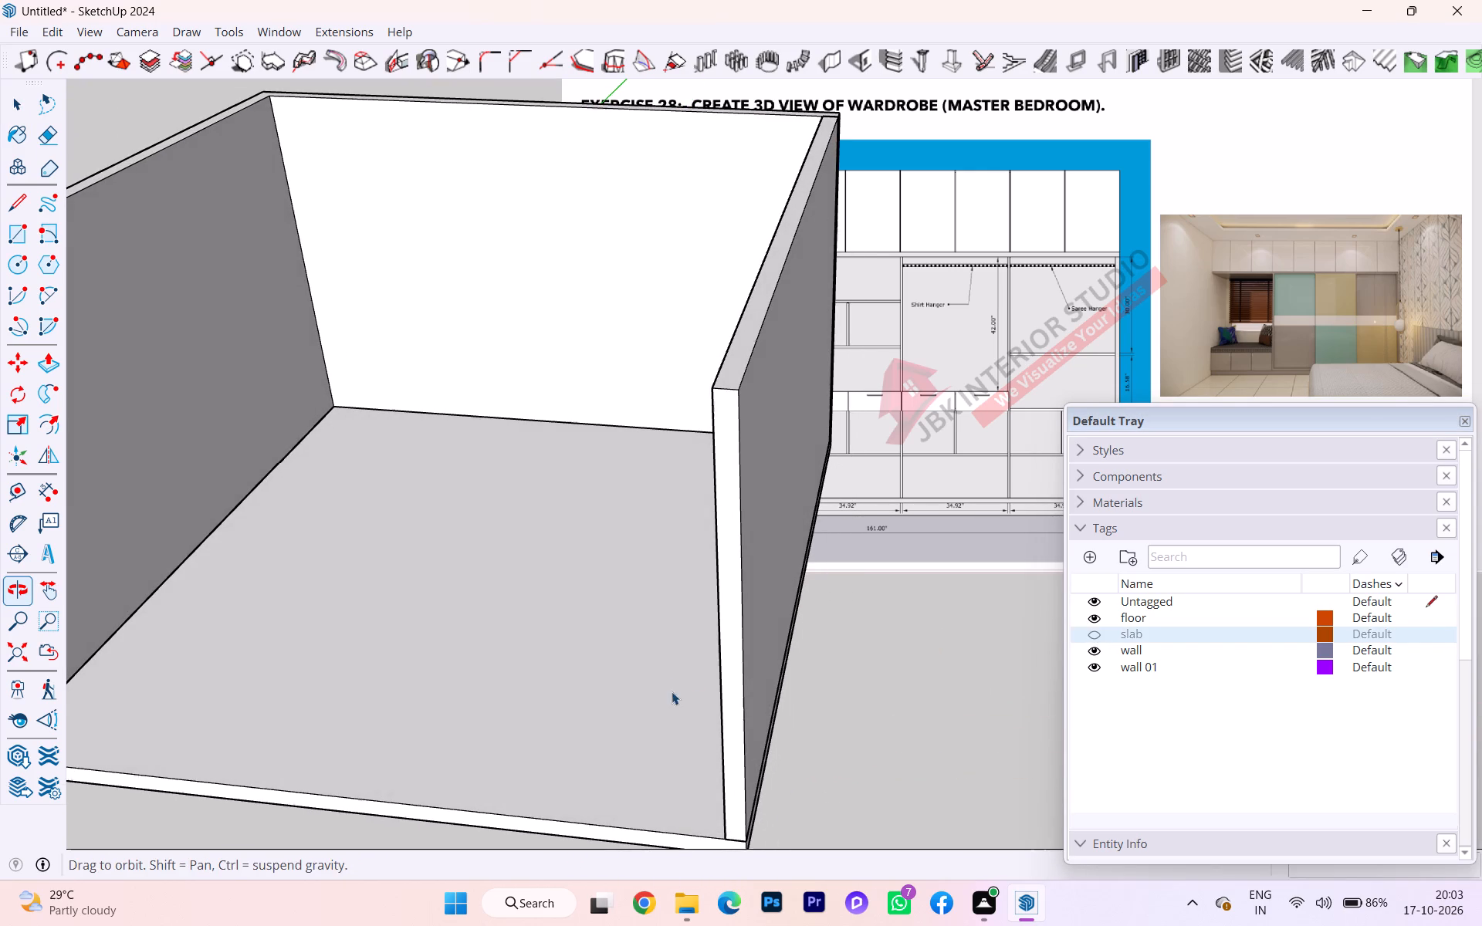
scroll(601, 633, "down", 2)
middle_click_drag(636, 622, 746, 464)
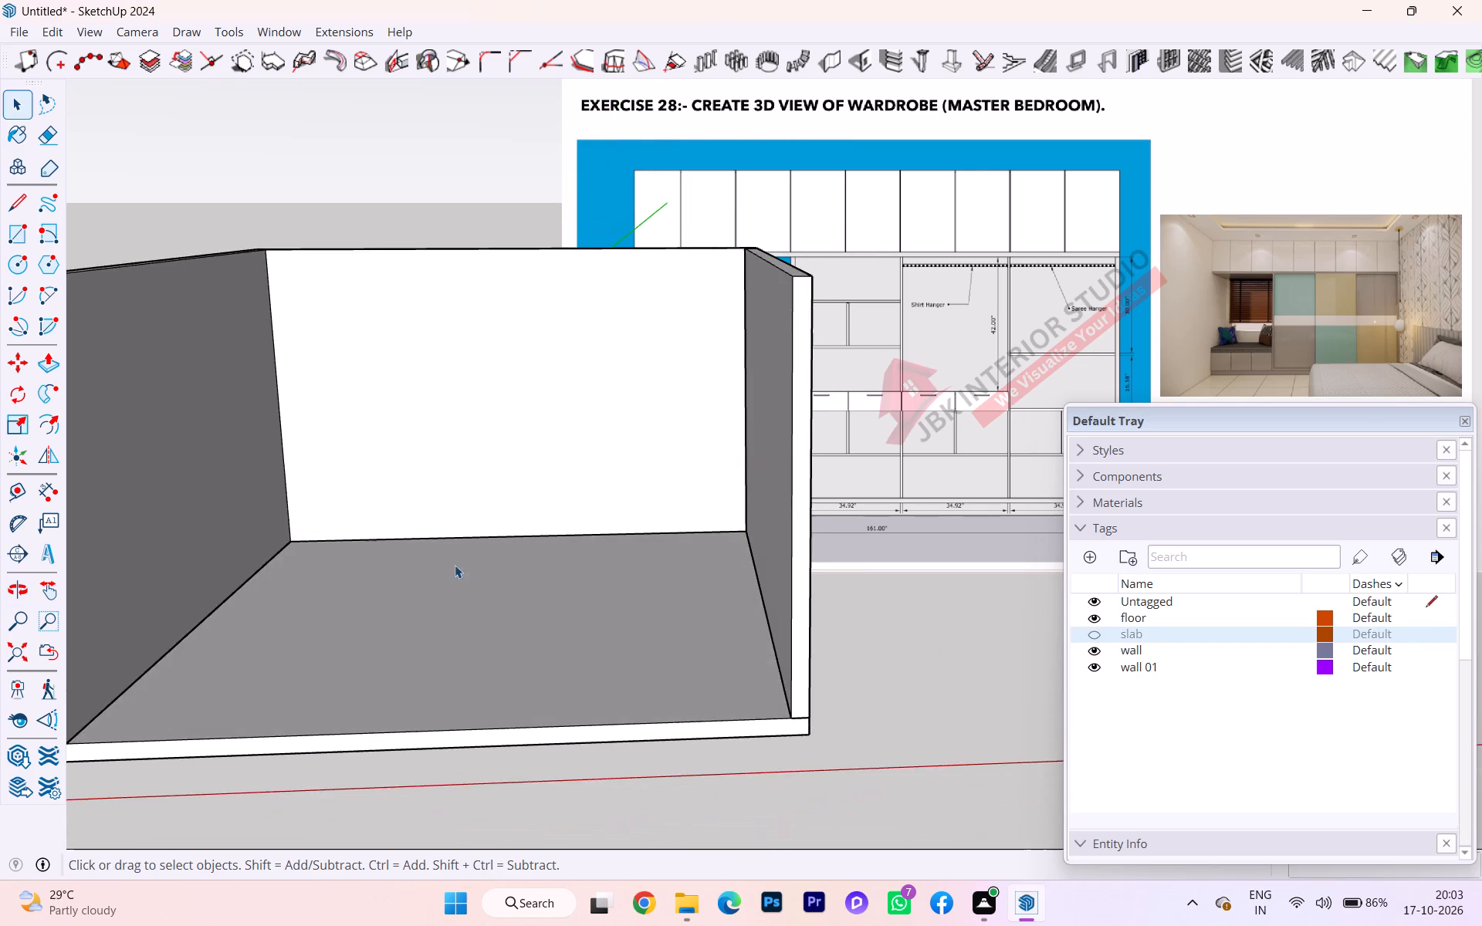
scroll(400, 570, "down", 6)
scroll(255, 573, "up", 2)
scroll(255, 573, "down", 1)
scroll(621, 502, "up", 1)
scroll(623, 502, "down", 1)
scroll(623, 502, "up", 3)
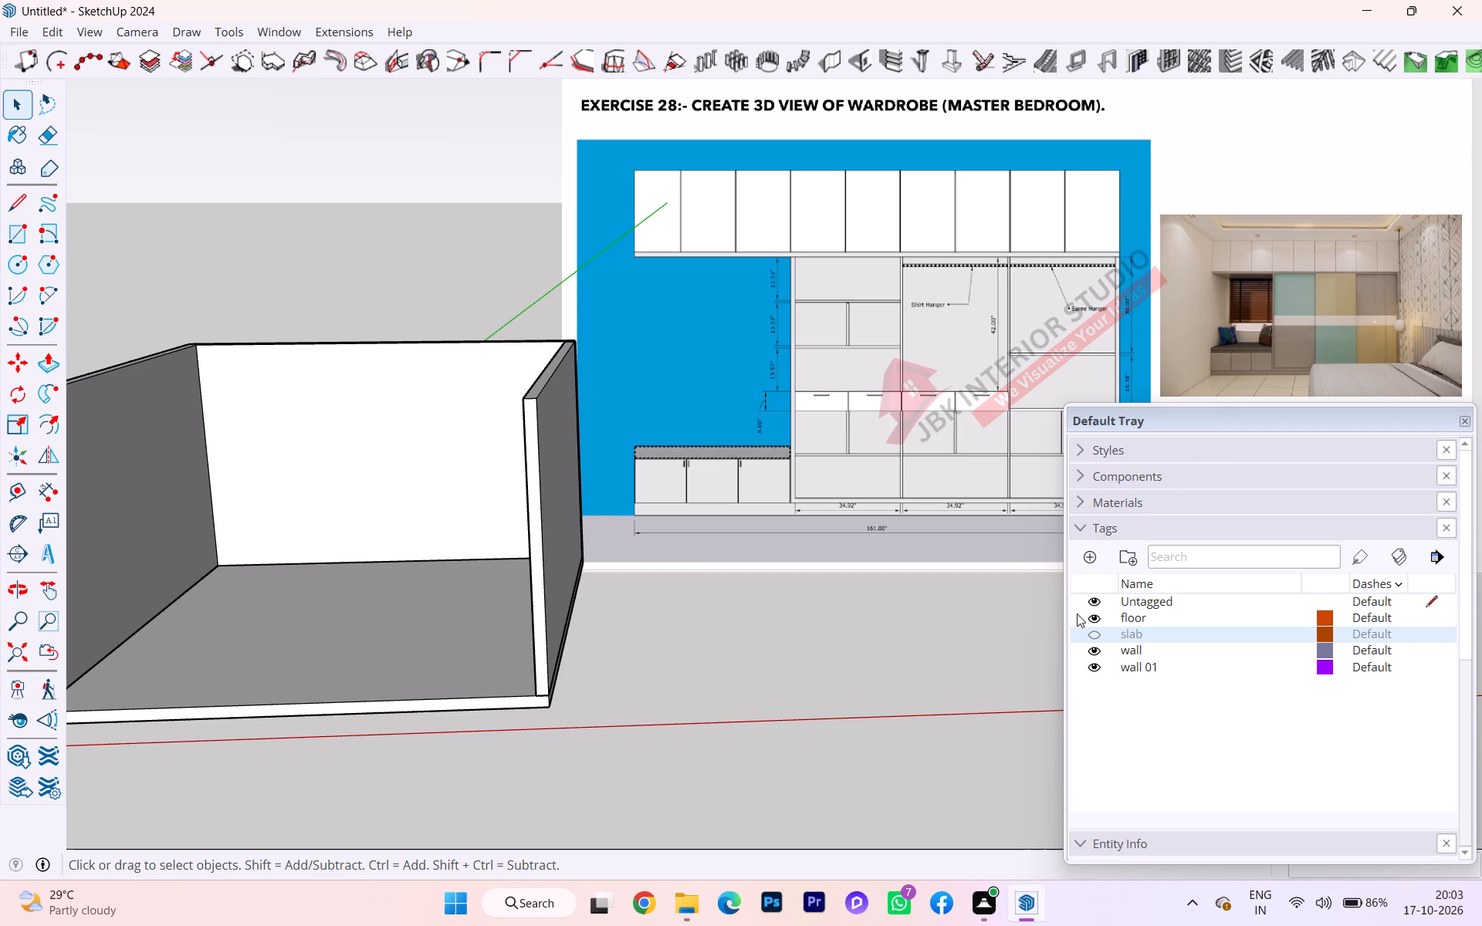
Shift the Default Tray aside to uncover more of the wardrobe reference drawing.
left_click_drag(1068, 625, 1137, 631)
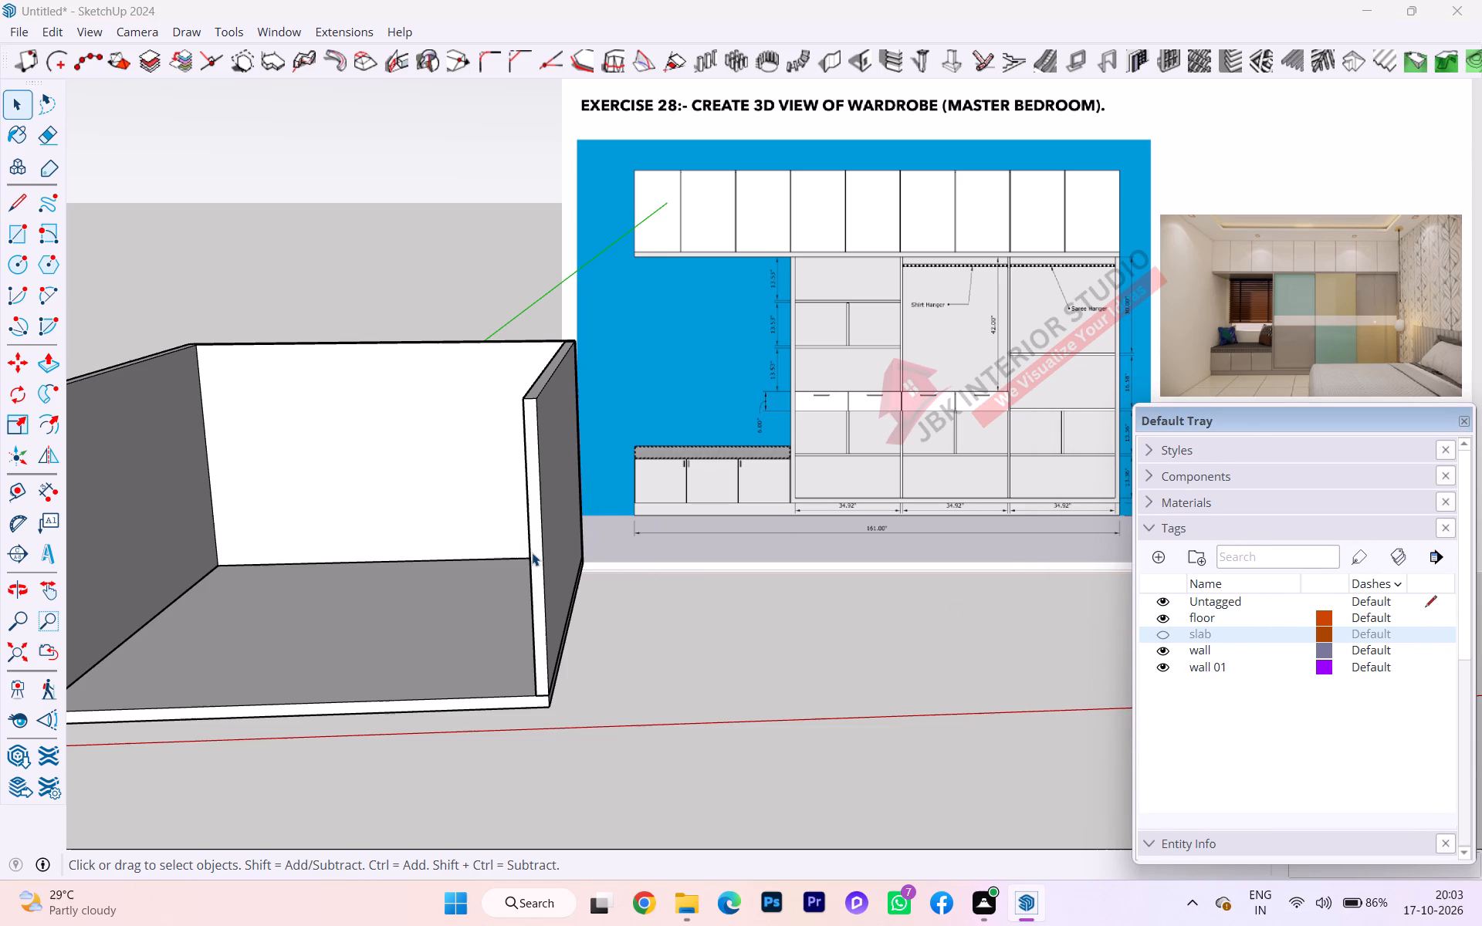
Examine the open-front room's interior, walls and floor from several angles beside the wardrobe reference.
scroll(92, 630, "up", 1)
scroll(151, 590, "down", 2)
scroll(191, 580, "up", 3)
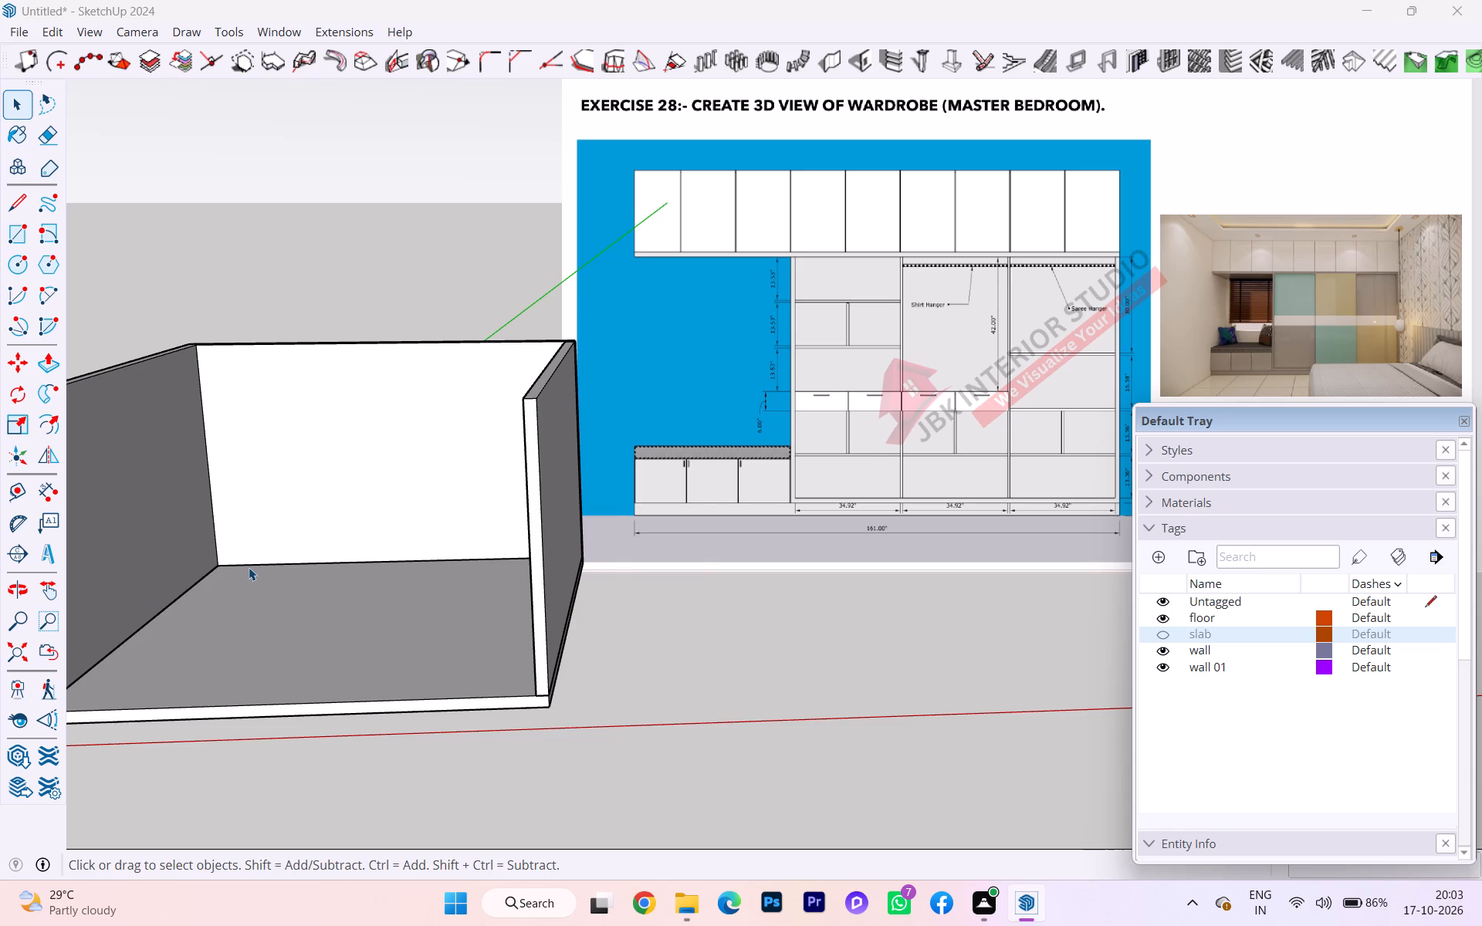
scroll(249, 565, "up", 6)
scroll(252, 546, "down", 1)
scroll(252, 546, "up", 1)
scroll(270, 556, "down", 3)
middle_click_drag(274, 576, 197, 729)
scroll(197, 729, "up", 1)
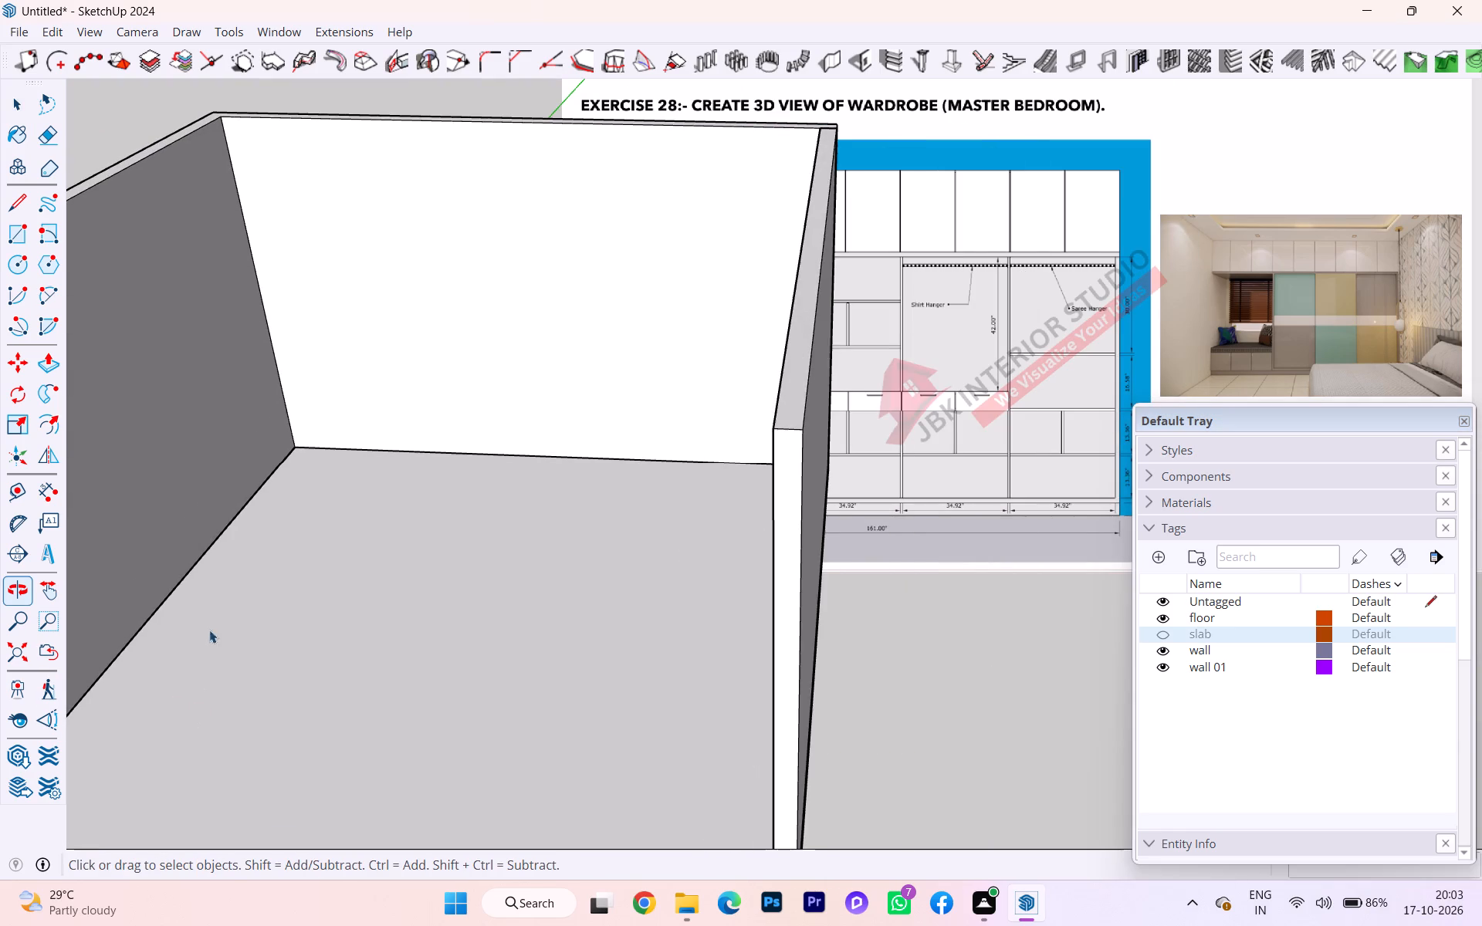
scroll(226, 522, "down", 1)
scroll(226, 522, "up", 1)
scroll(226, 522, "down", 5)
middle_click_drag(477, 461, 553, 399)
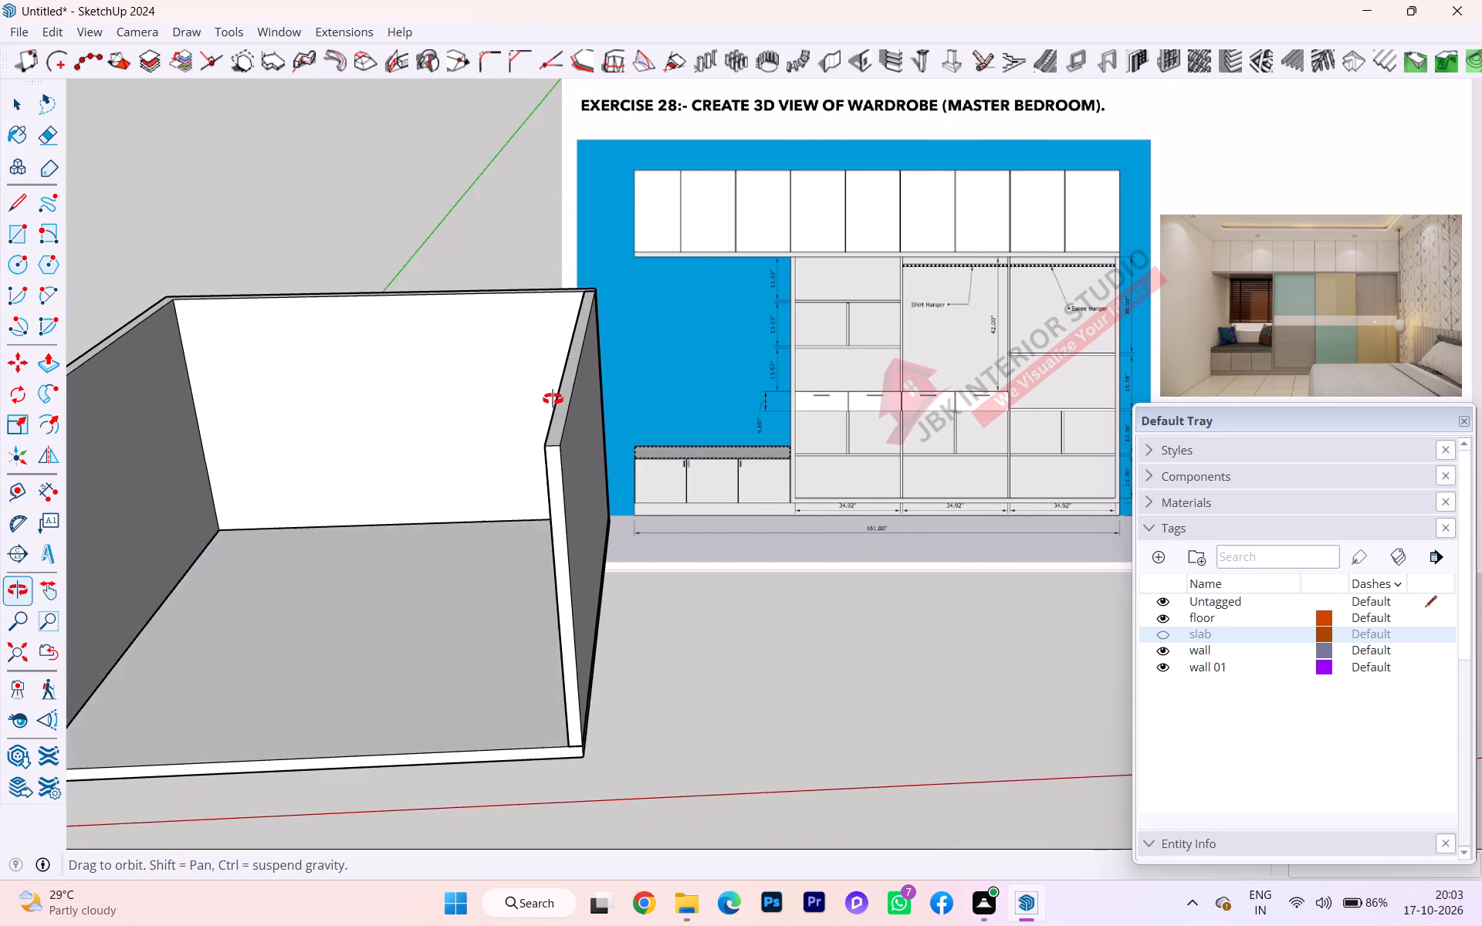
middle_click_drag(553, 399, 563, 379)
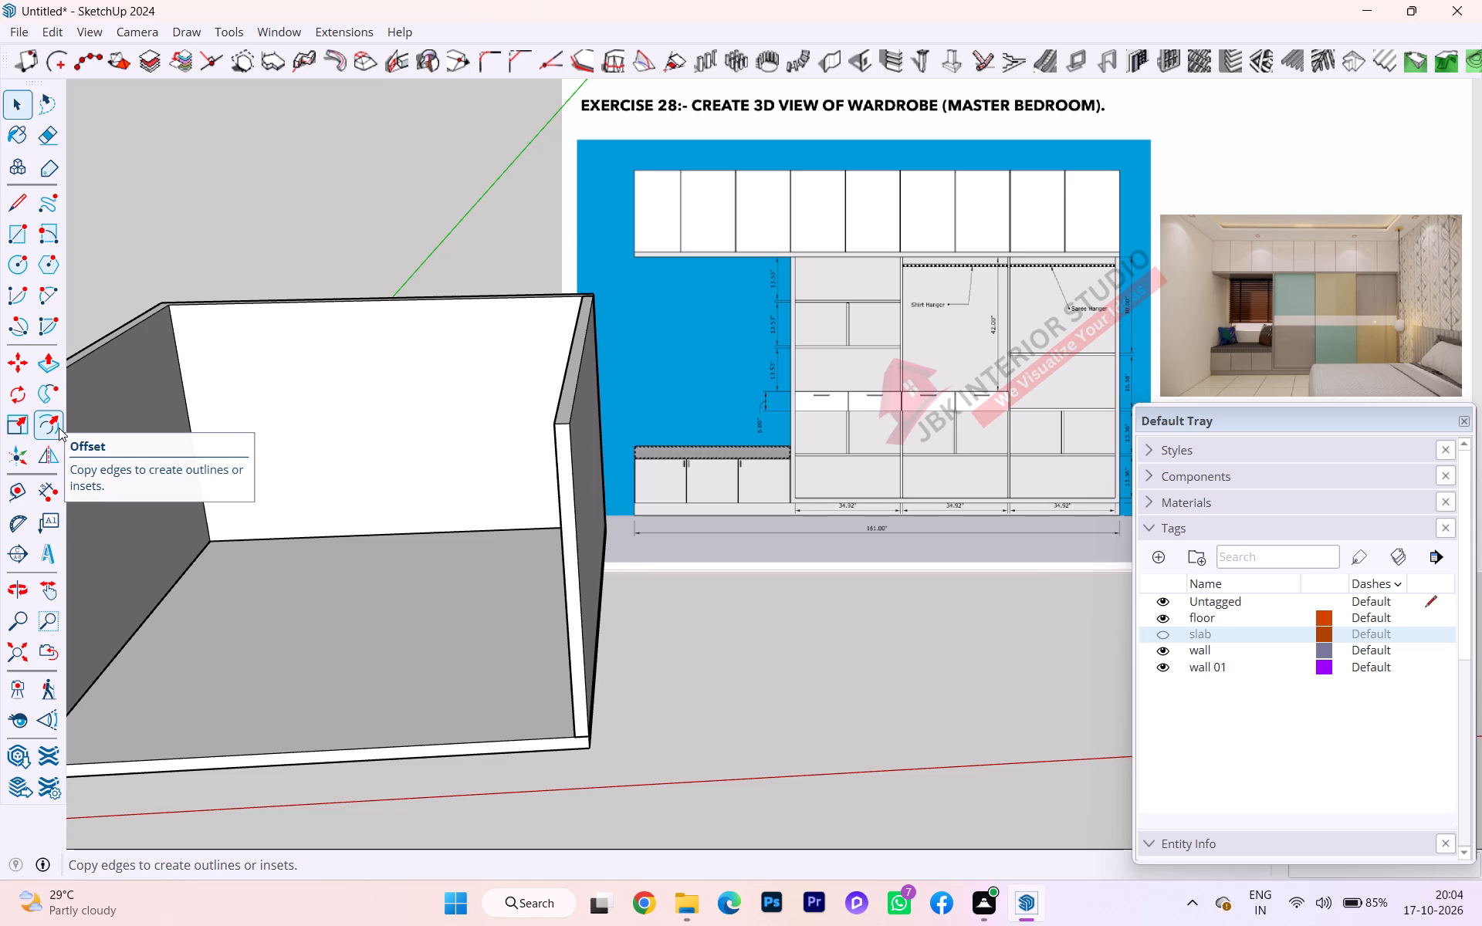
scroll(258, 410, "down", 7)
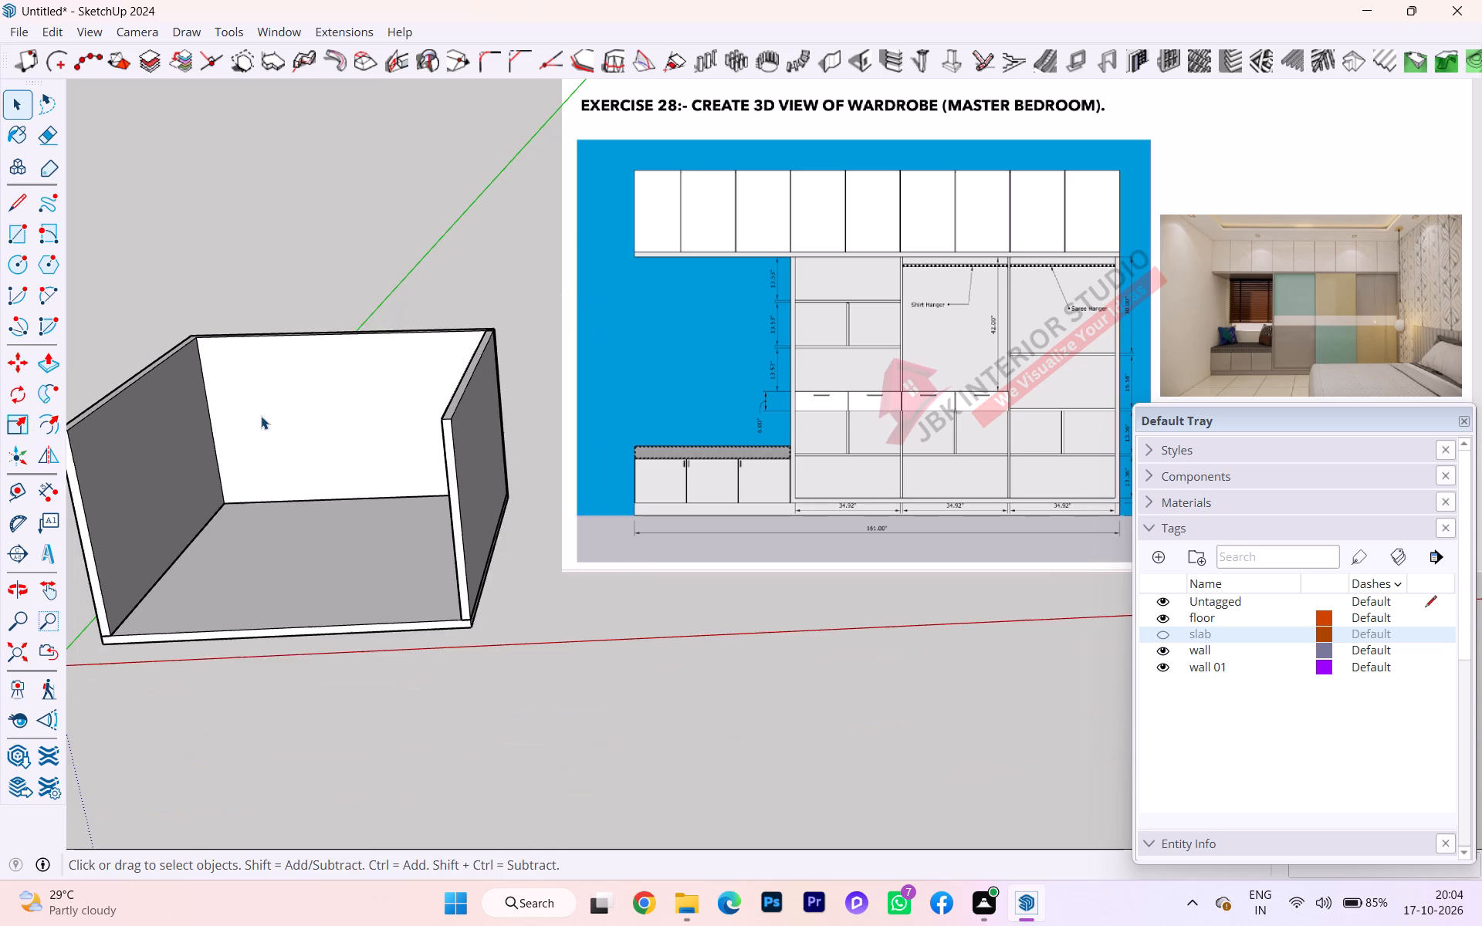
middle_click_drag(253, 420, 284, 376)
scroll(423, 411, "down", 1)
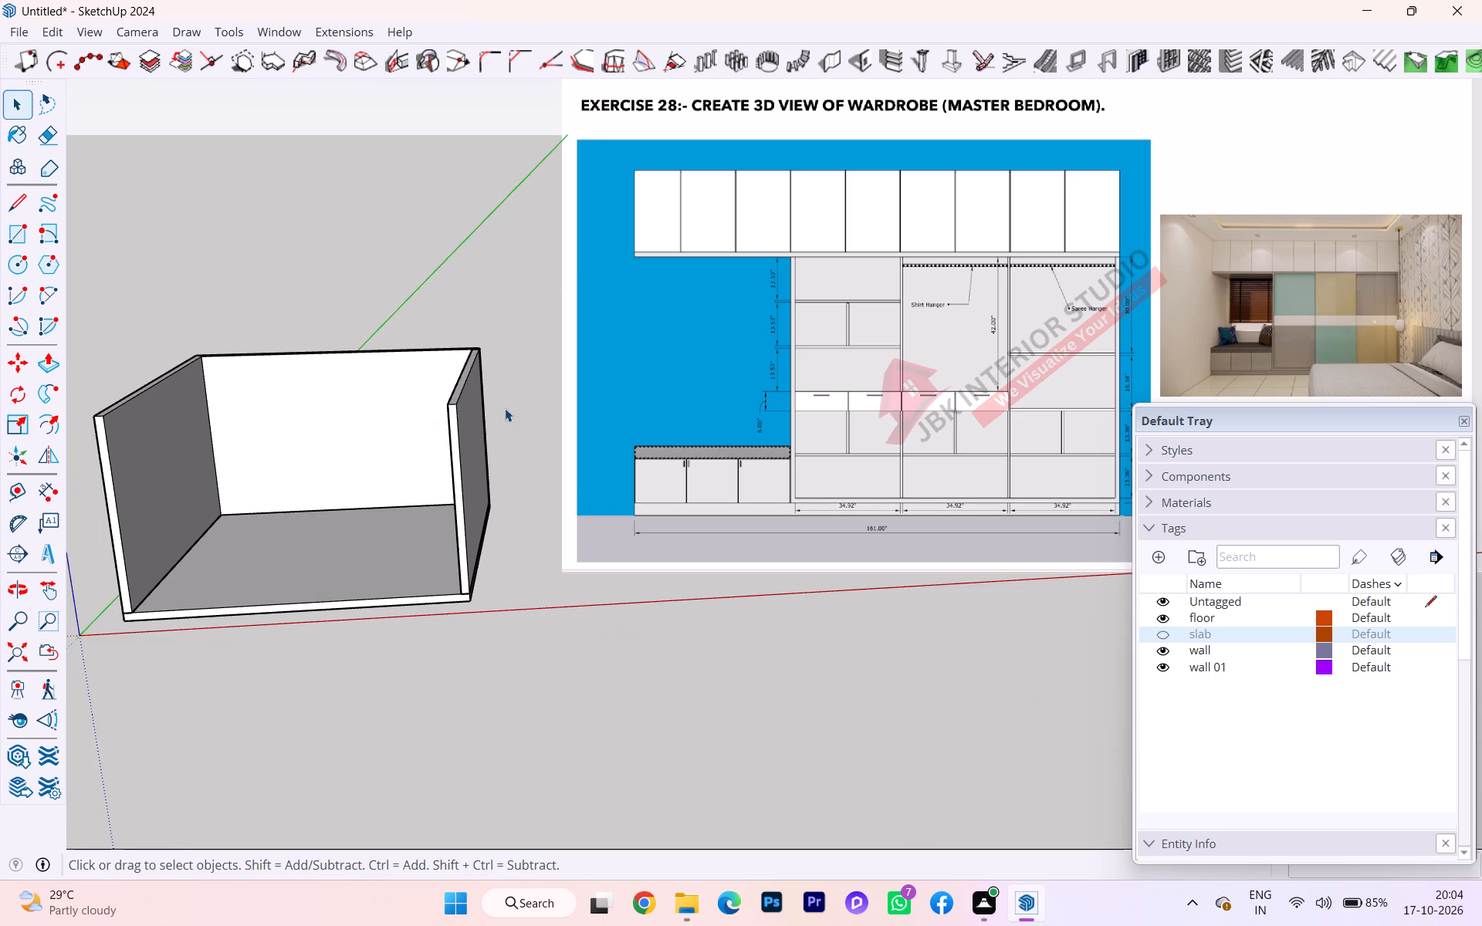
scroll(330, 426, "up", 2)
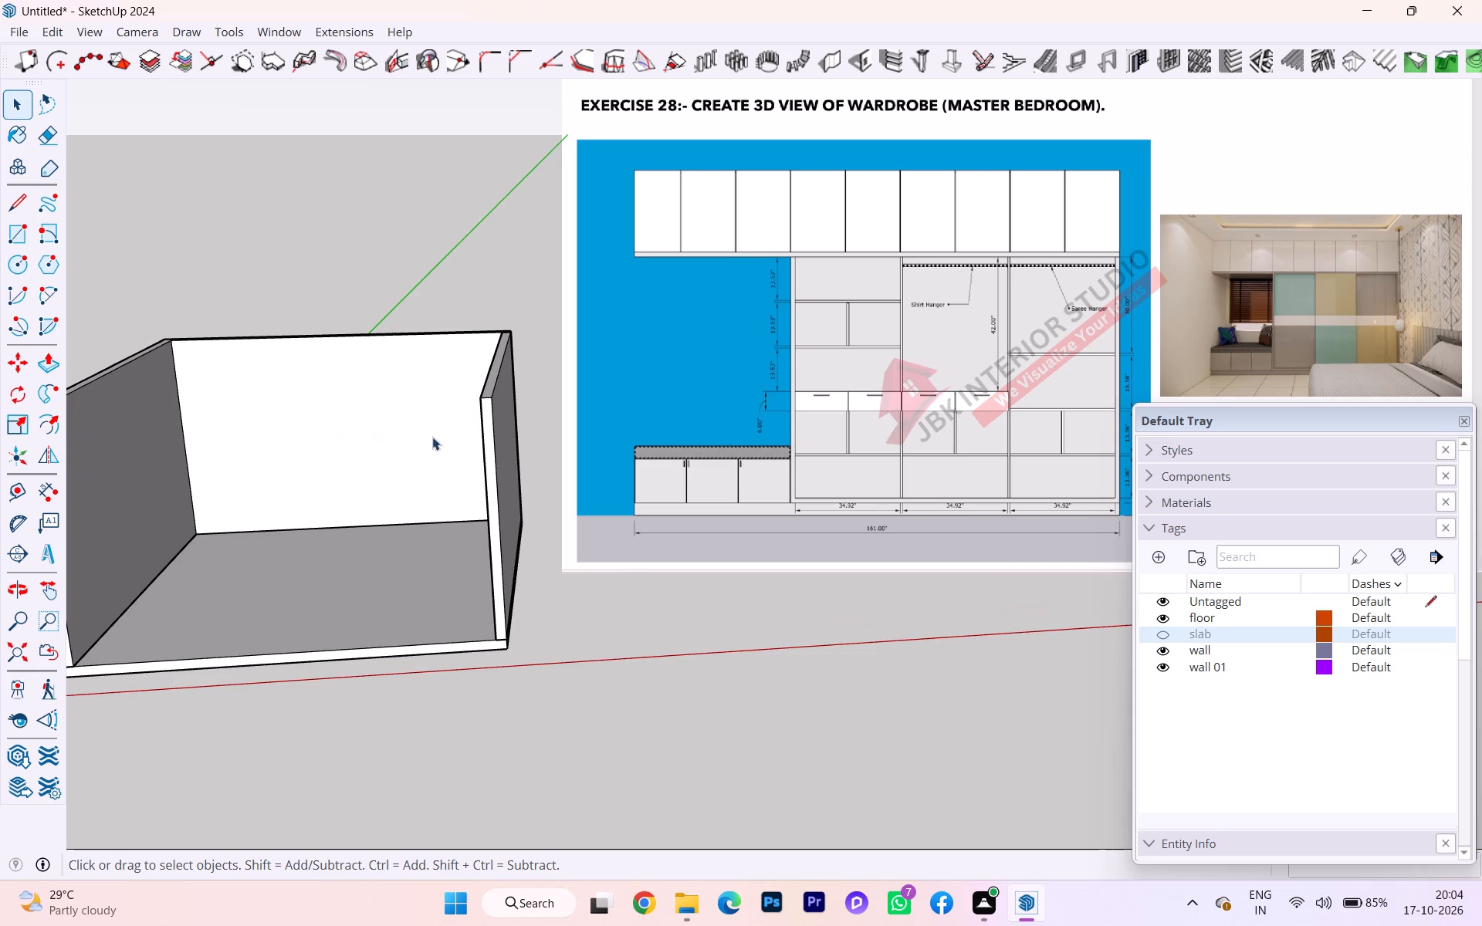
scroll(479, 445, "down", 2)
scroll(218, 473, "up", 1)
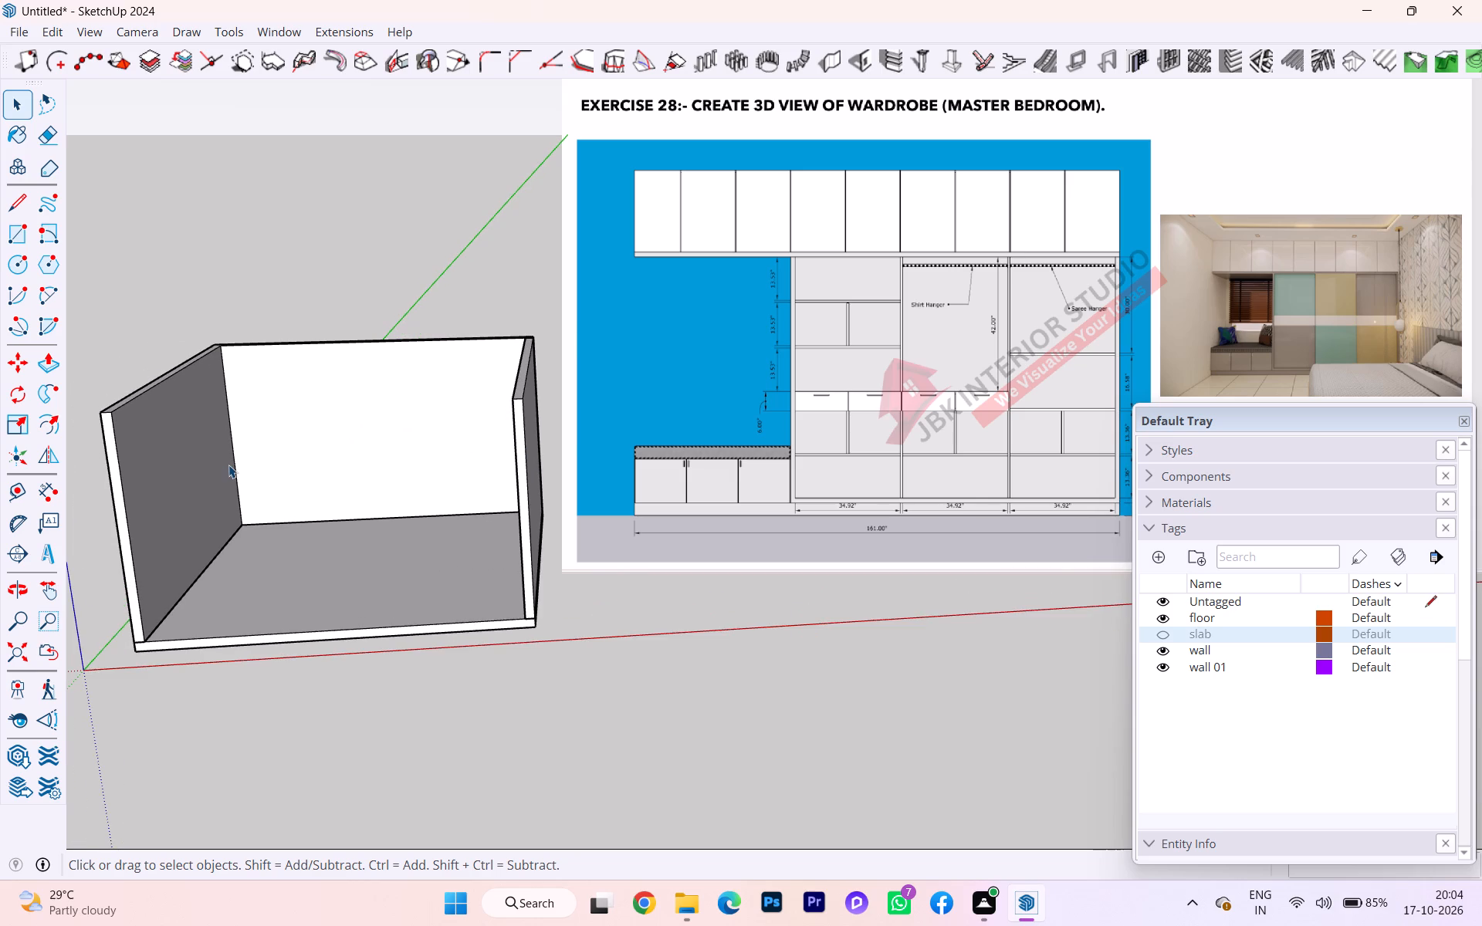
scroll(228, 465, "down", 1)
scroll(228, 465, "up", 6)
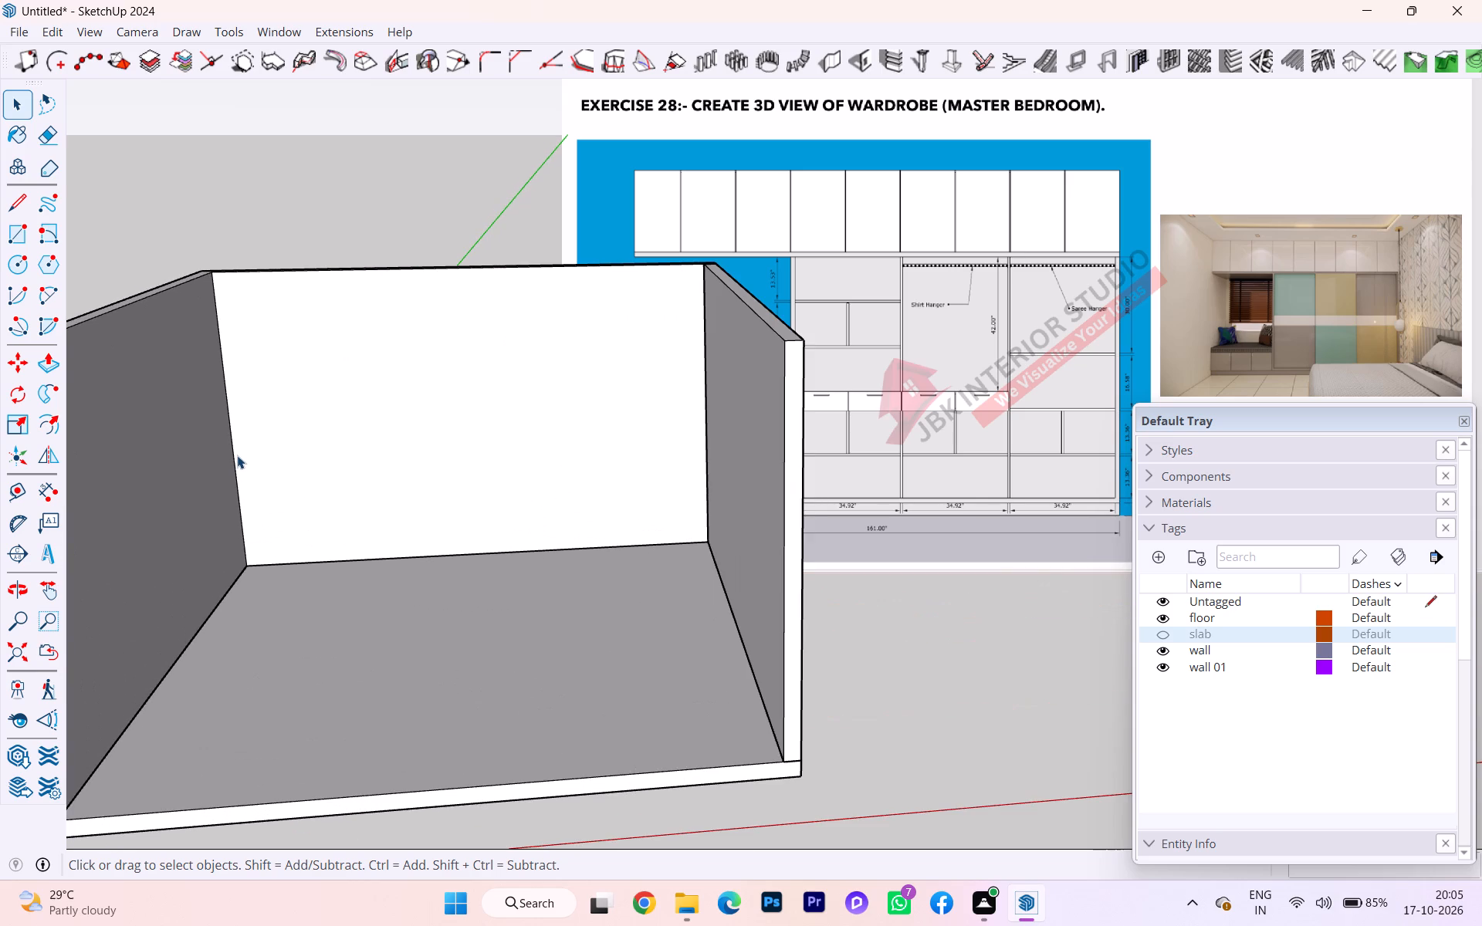
scroll(236, 459, "down", 2)
scroll(174, 476, "down", 4)
middle_click_drag(258, 478, 130, 487)
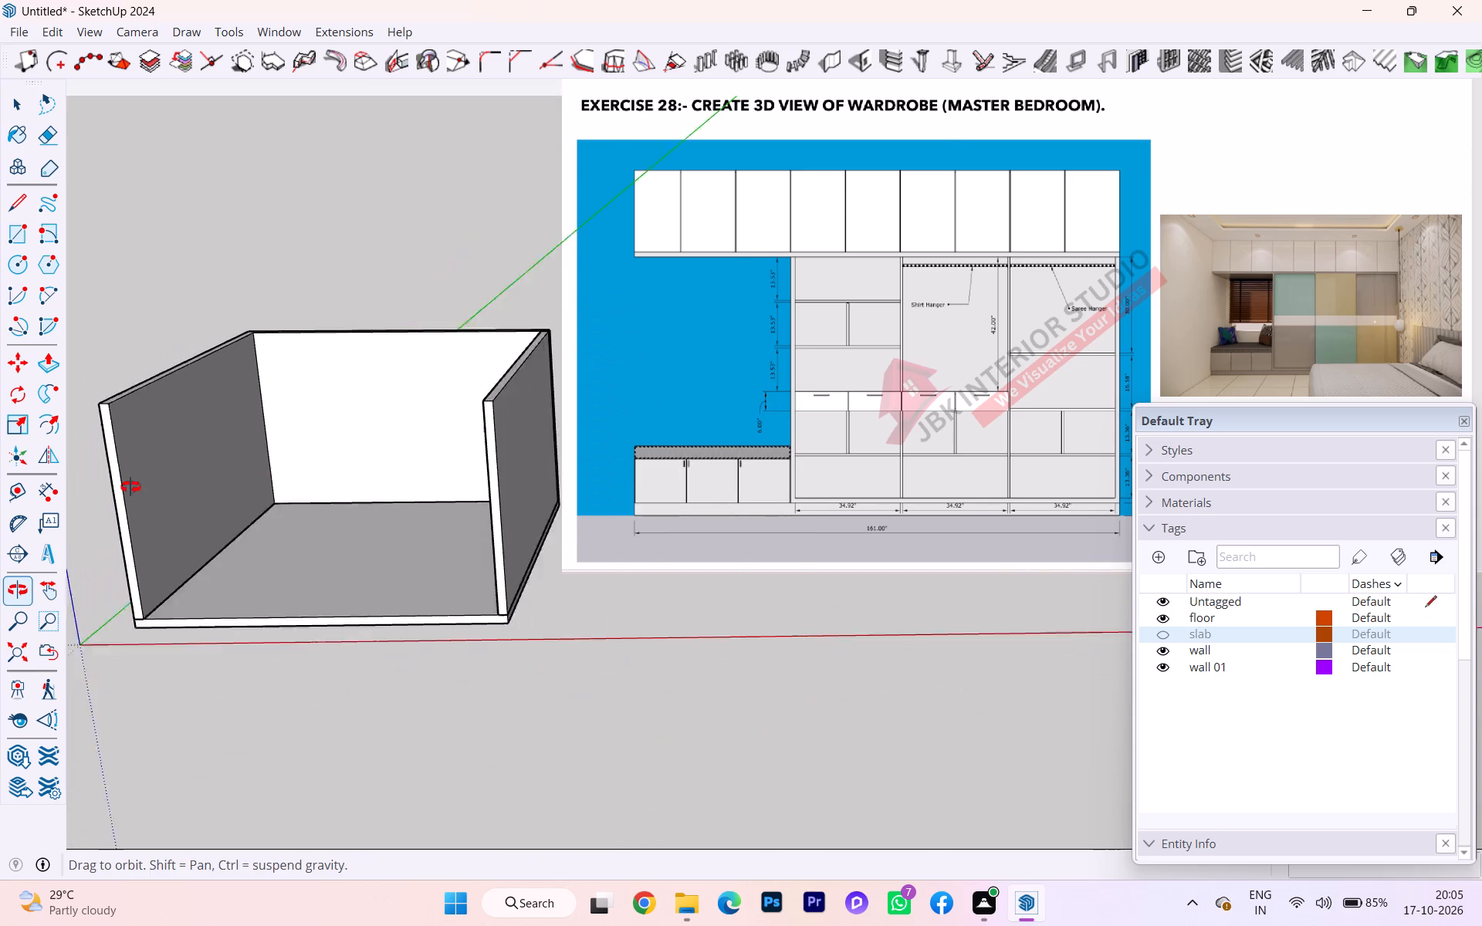
middle_click_drag(130, 487, 92, 488)
Hide the separate side wall by turning off the wall 01 tag, leaving the wall tag visible.
left_click(498, 433)
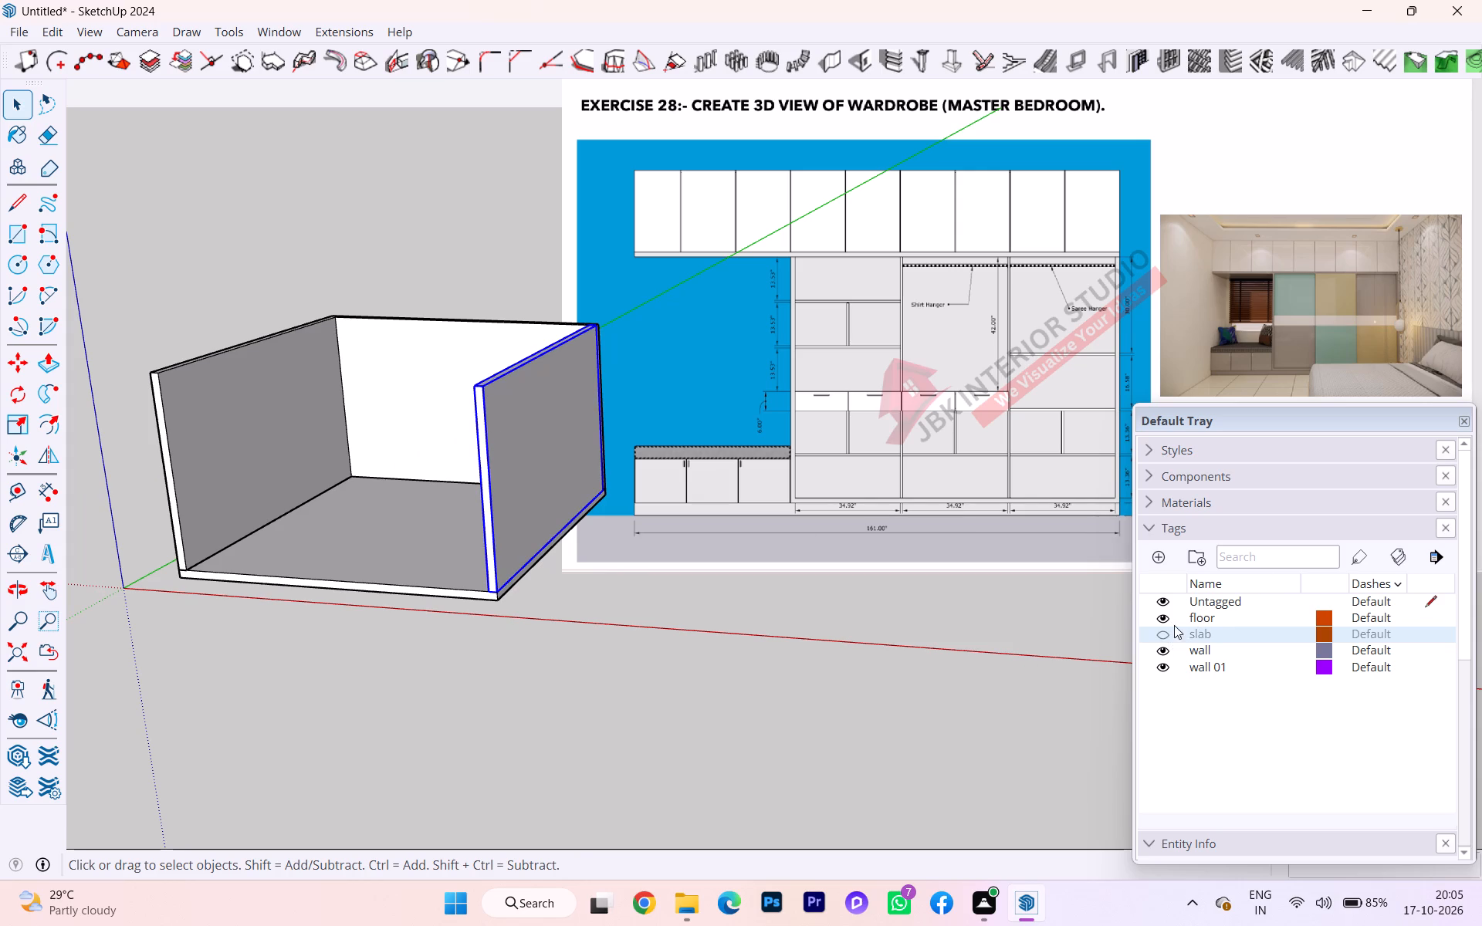
left_click(1166, 653)
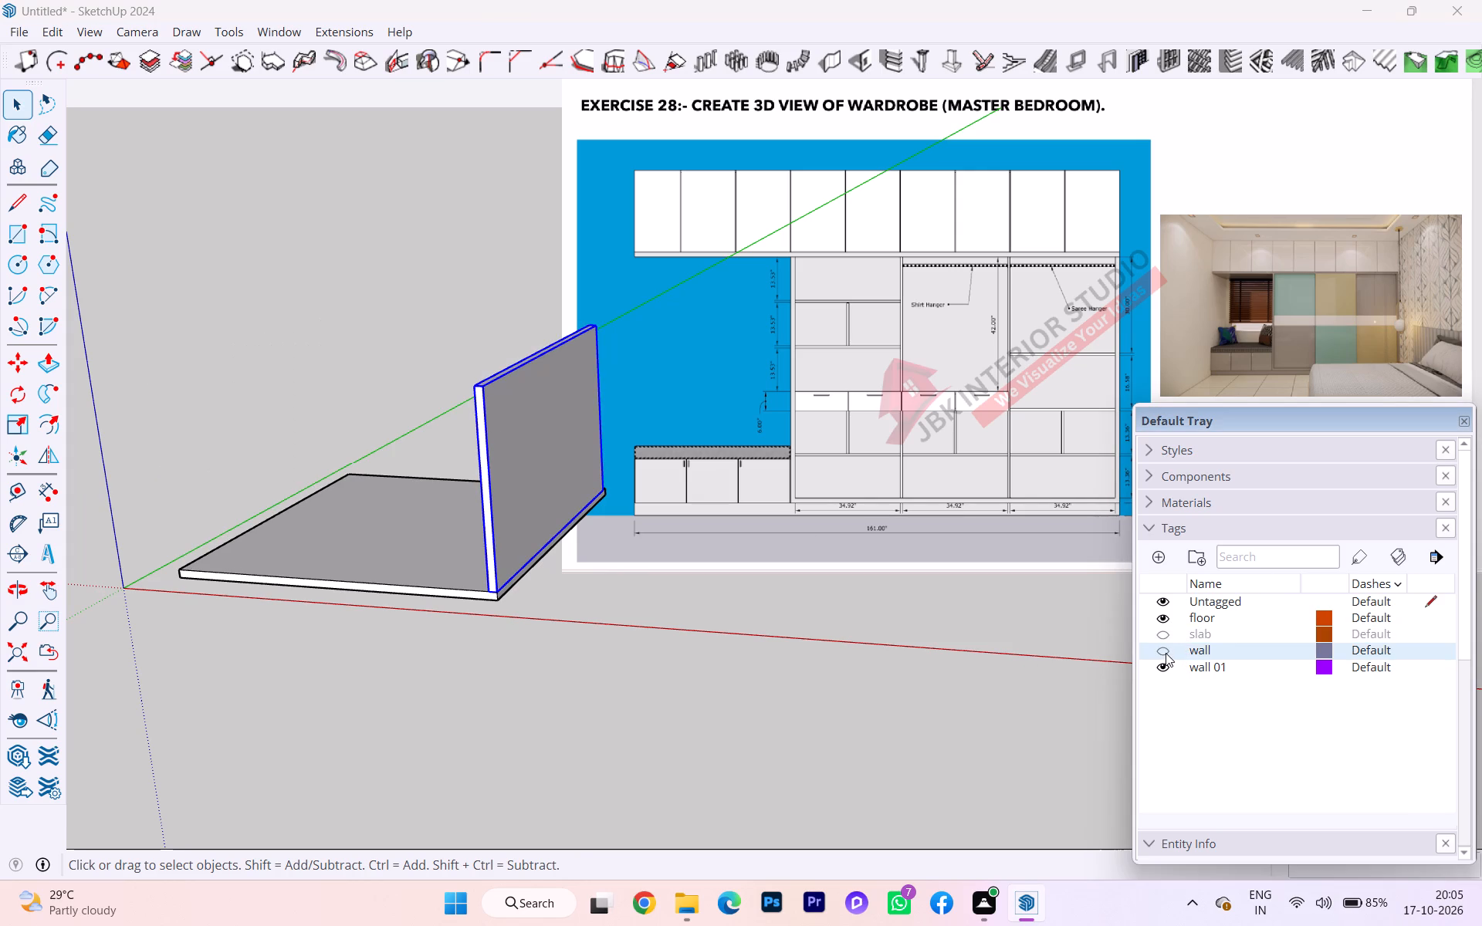
left_click(1166, 653)
left_click(1169, 669)
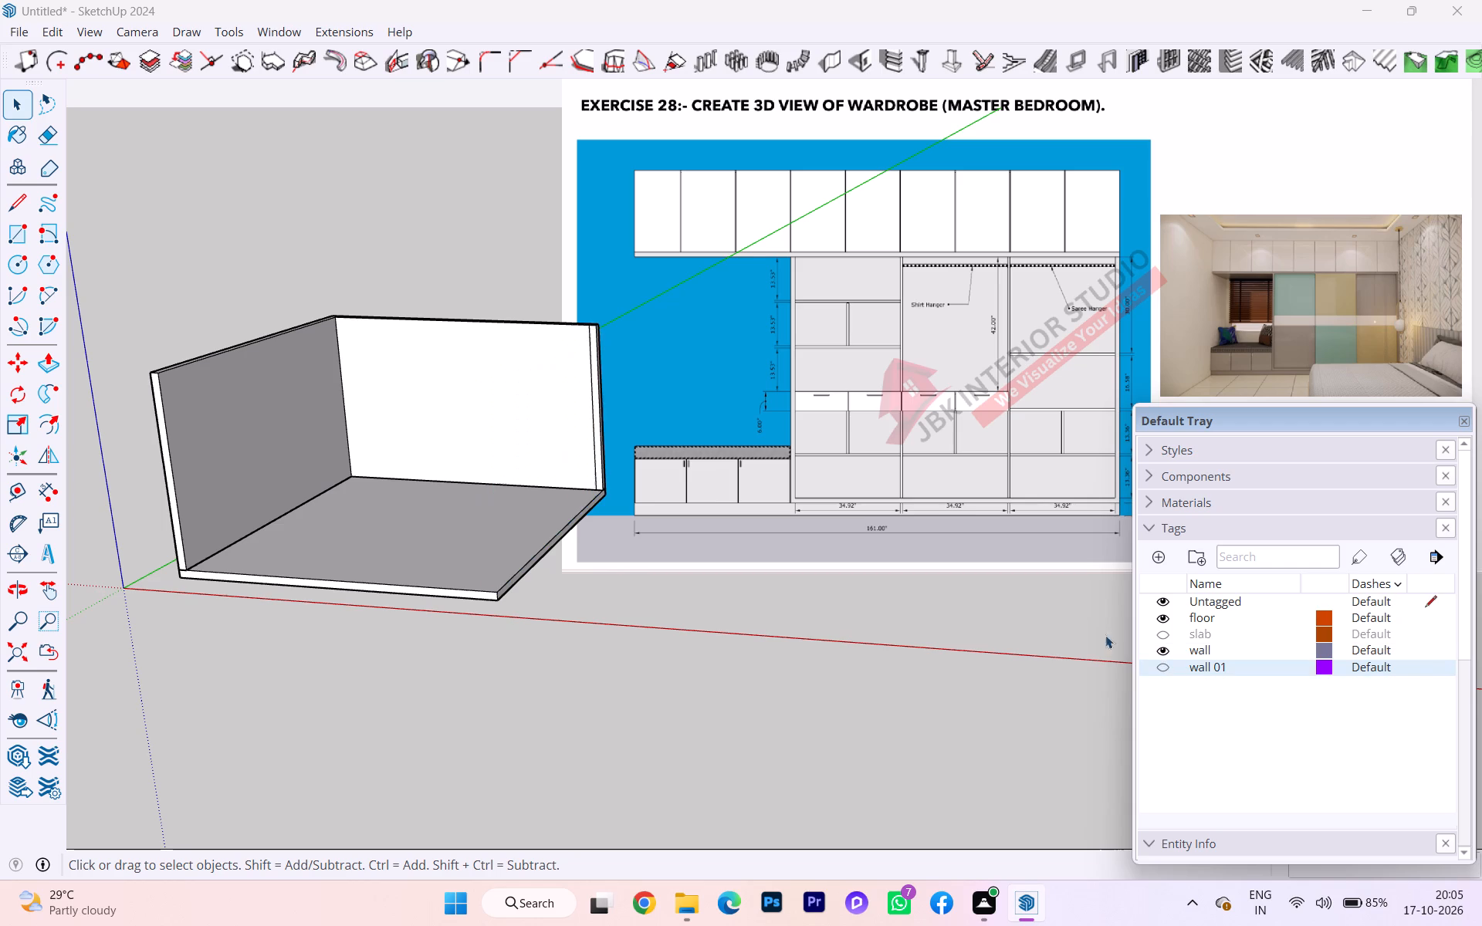
Inside the wall group, erase the extra vertical edge near the free end of the back wall.
scroll(480, 461, "up", 4)
scroll(611, 380, "up", 4)
left_click(616, 393)
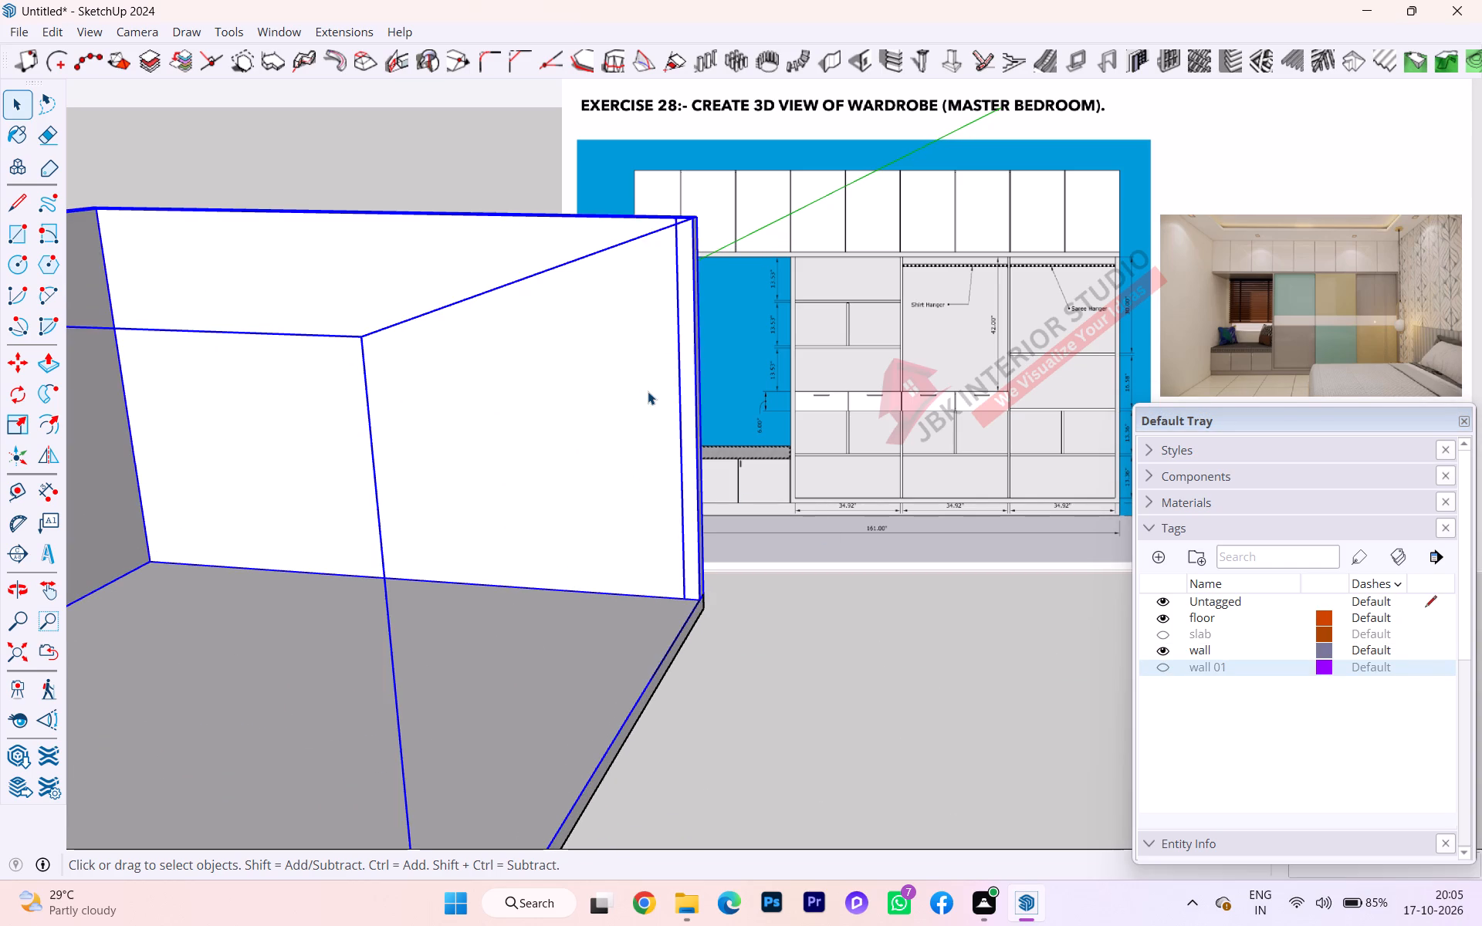
double_click(653, 390)
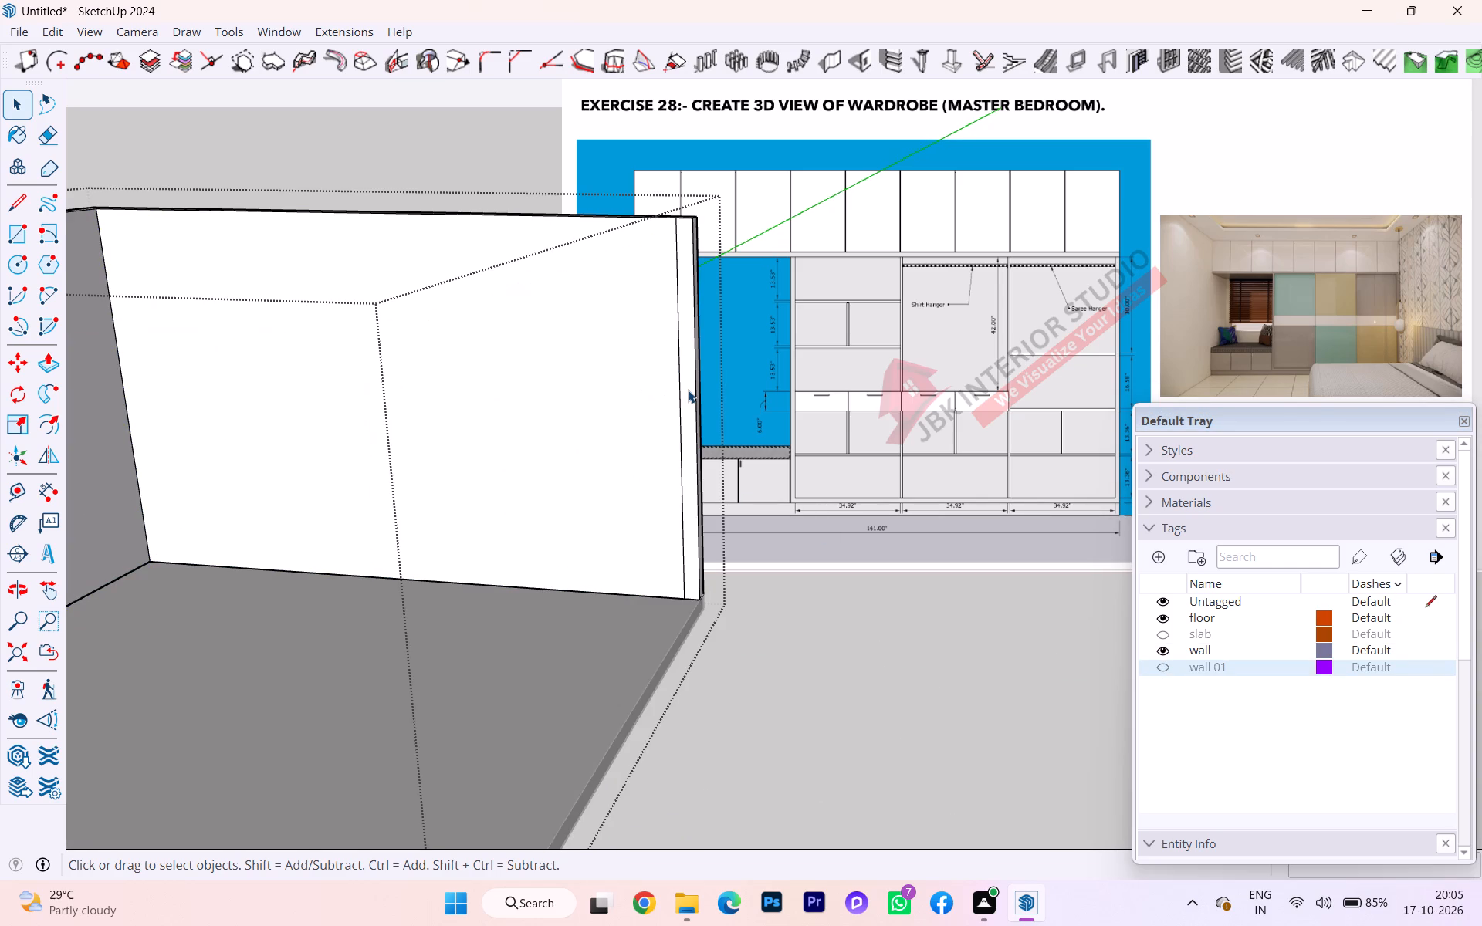
key("e")
key("Return")
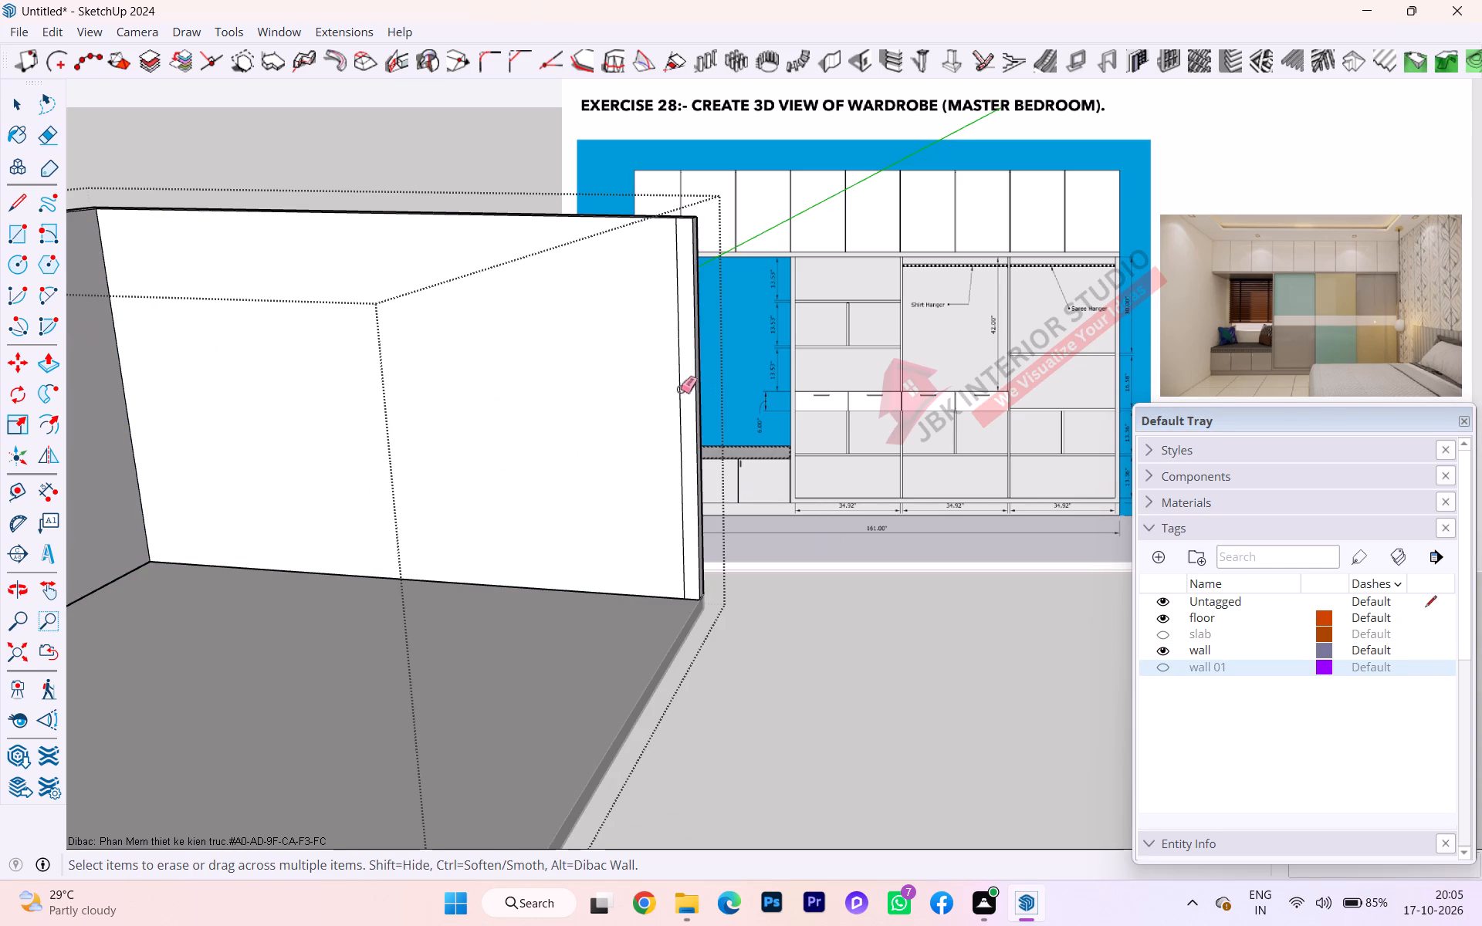
left_click(680, 389)
scroll(692, 597, "down", 3)
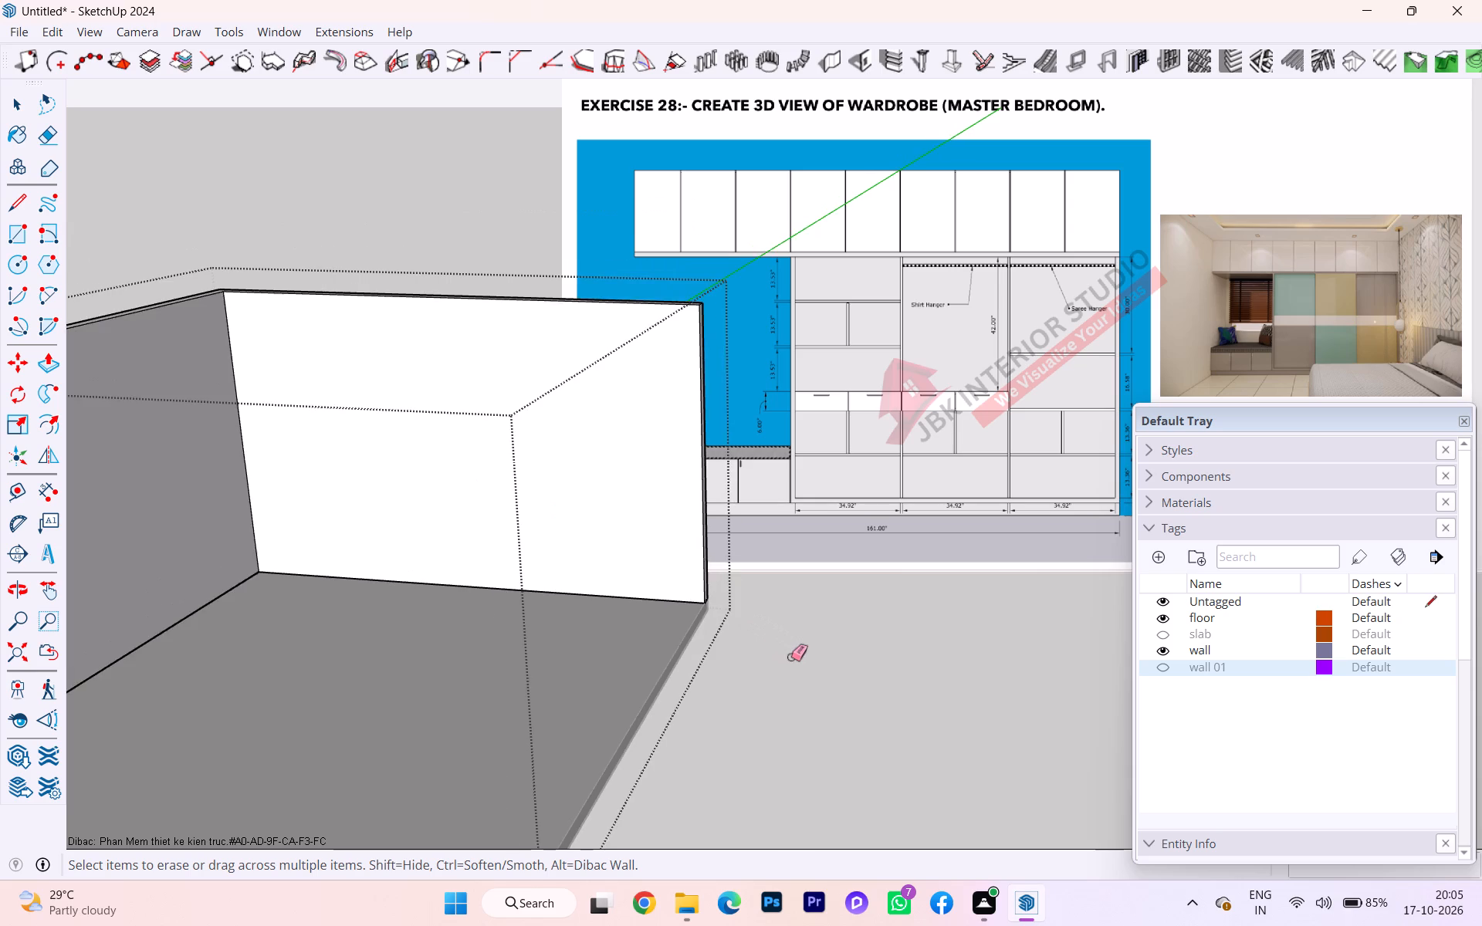
scroll(790, 657, "down", 1)
left_click(15, 106)
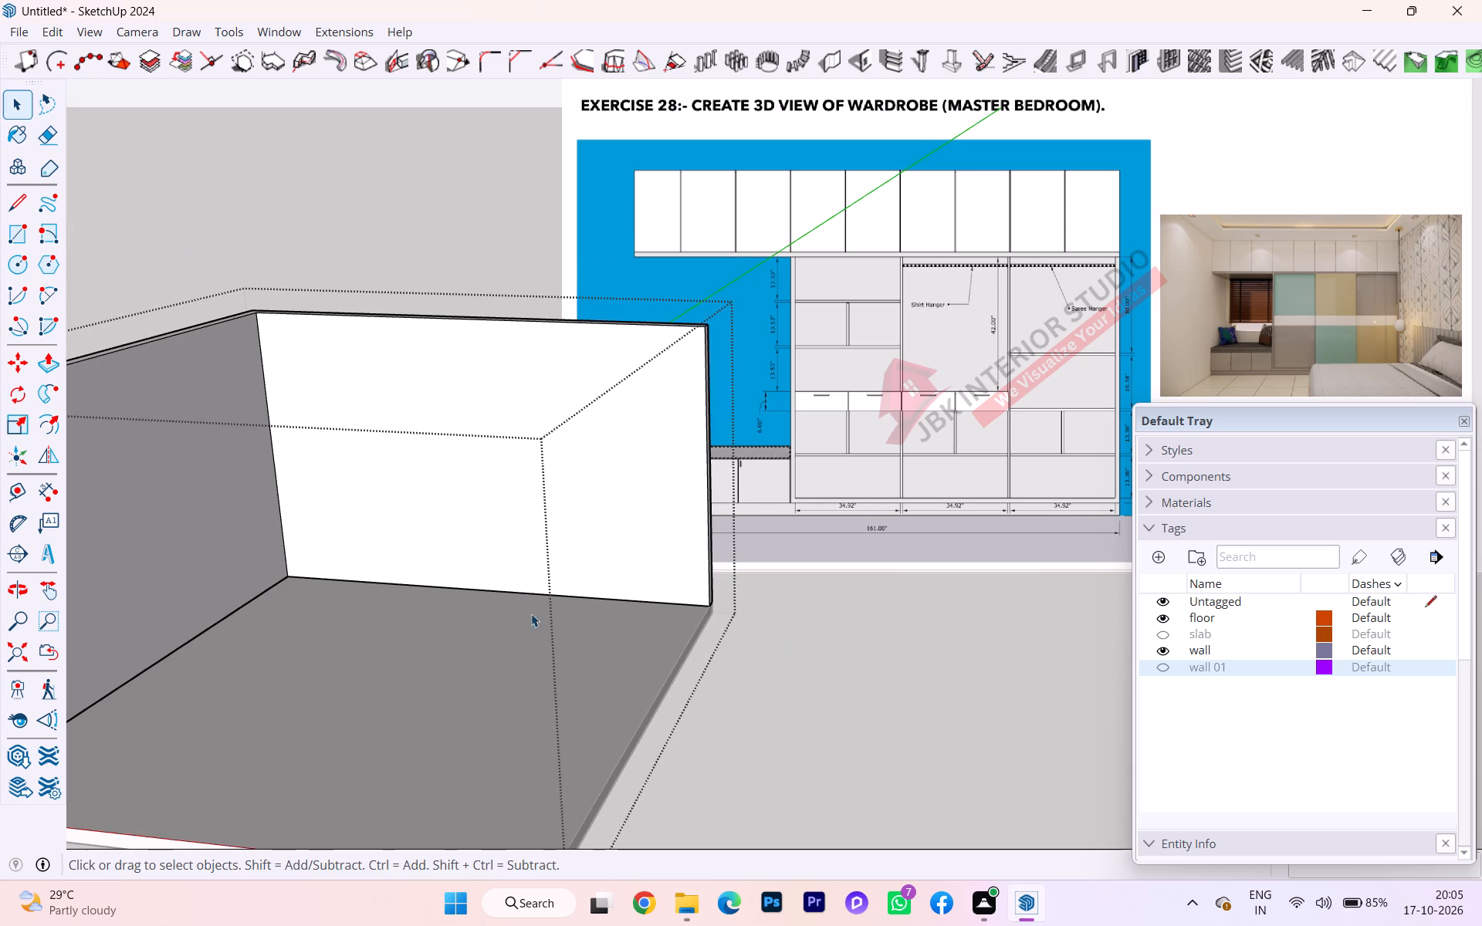
left_click(822, 668)
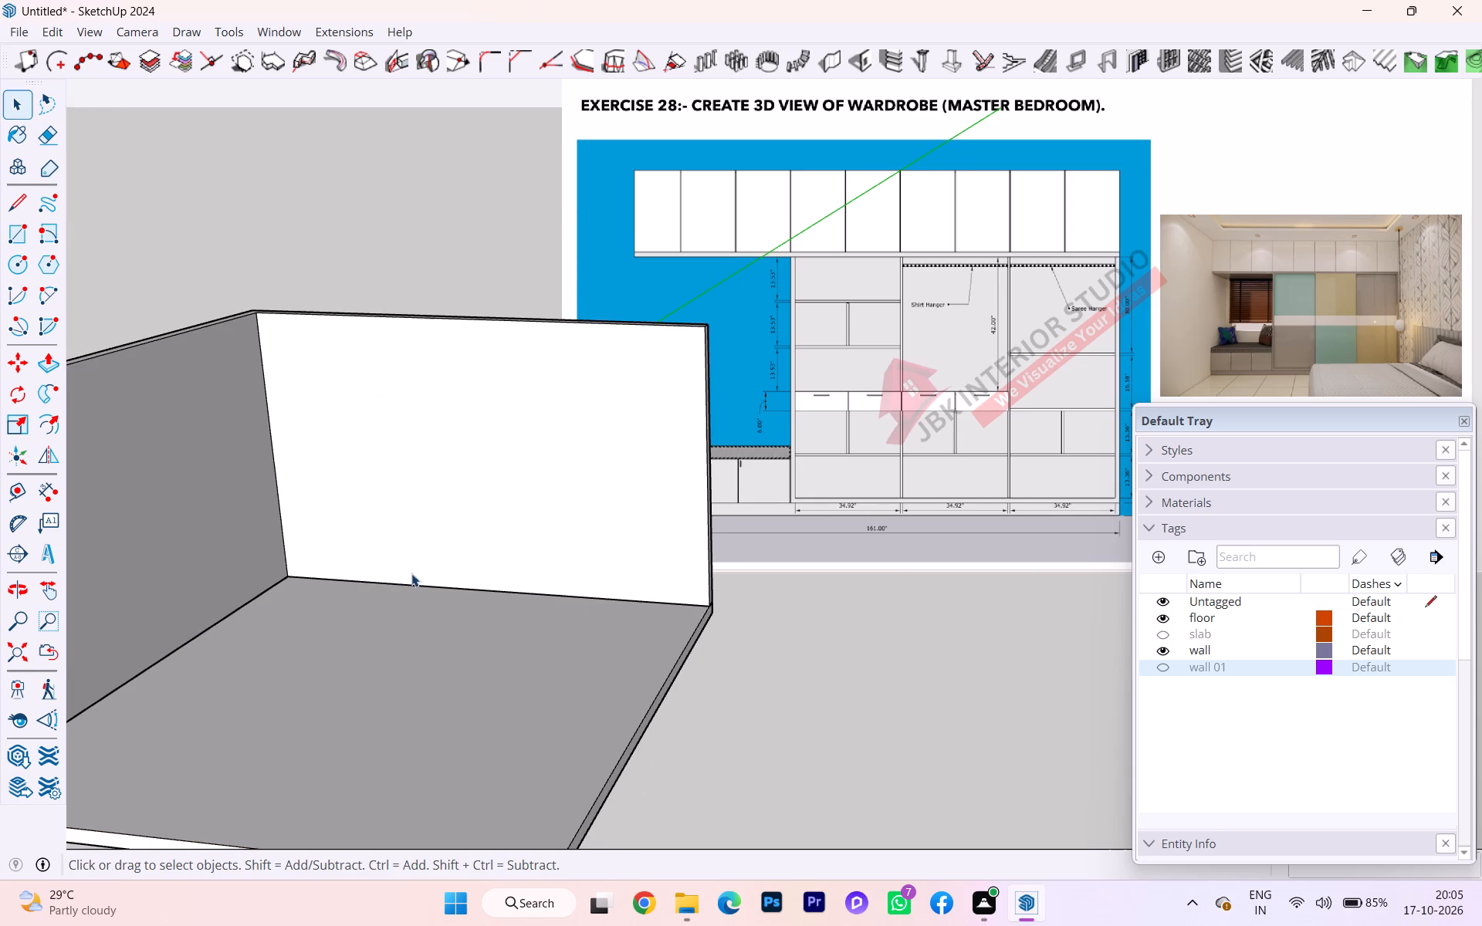
Narrow the Default Tray to uncover the dimensions along the edge of the wardrobe reference drawing.
scroll(323, 593, "down", 1)
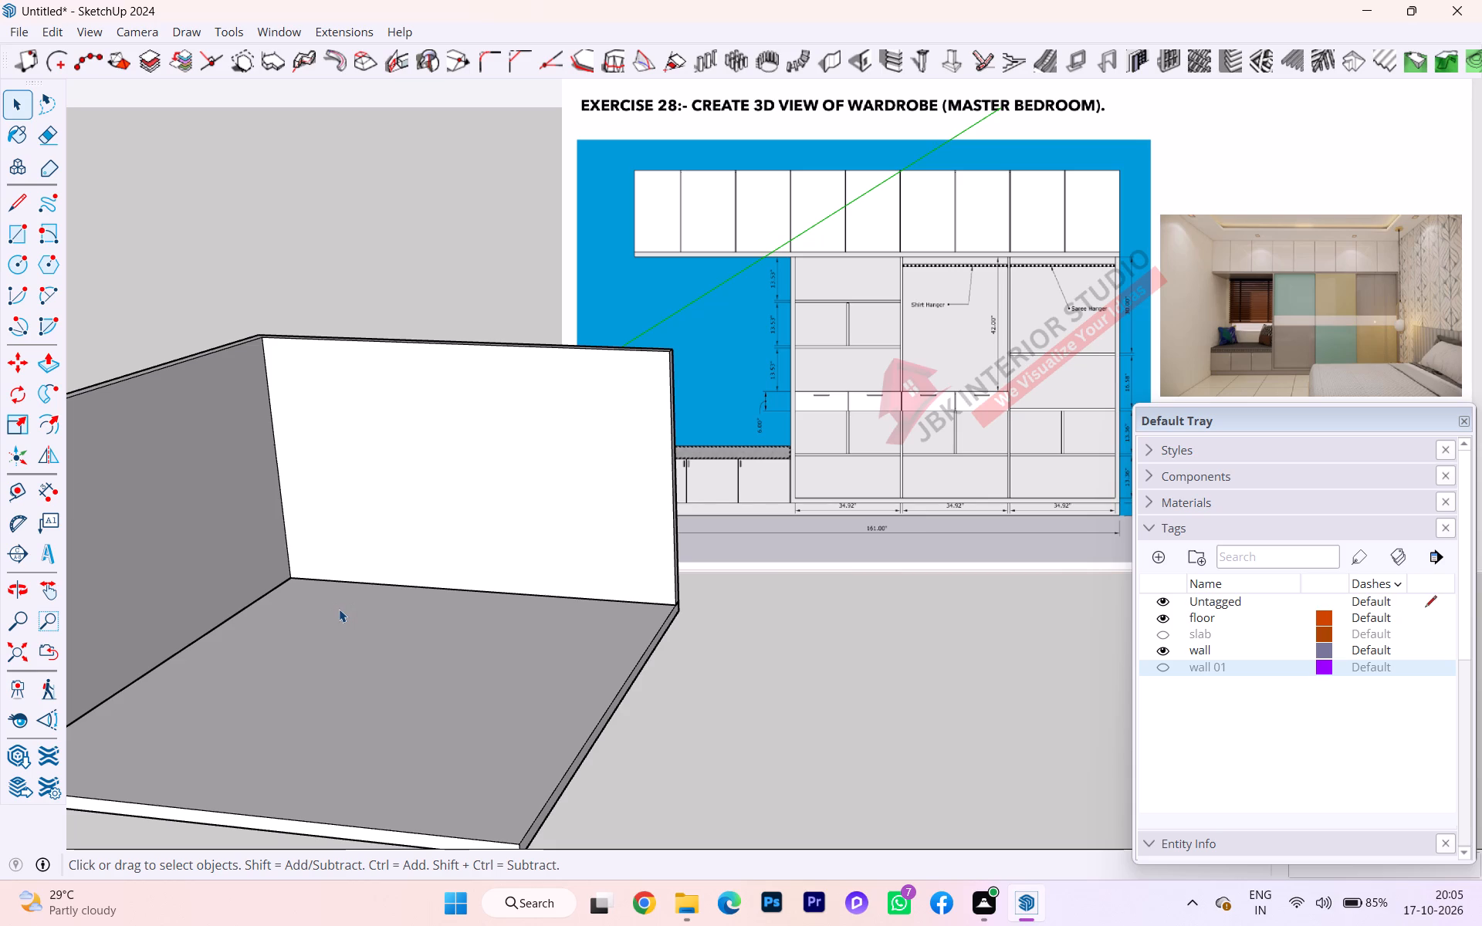
scroll(172, 656, "down", 1)
scroll(110, 662, "down", 3)
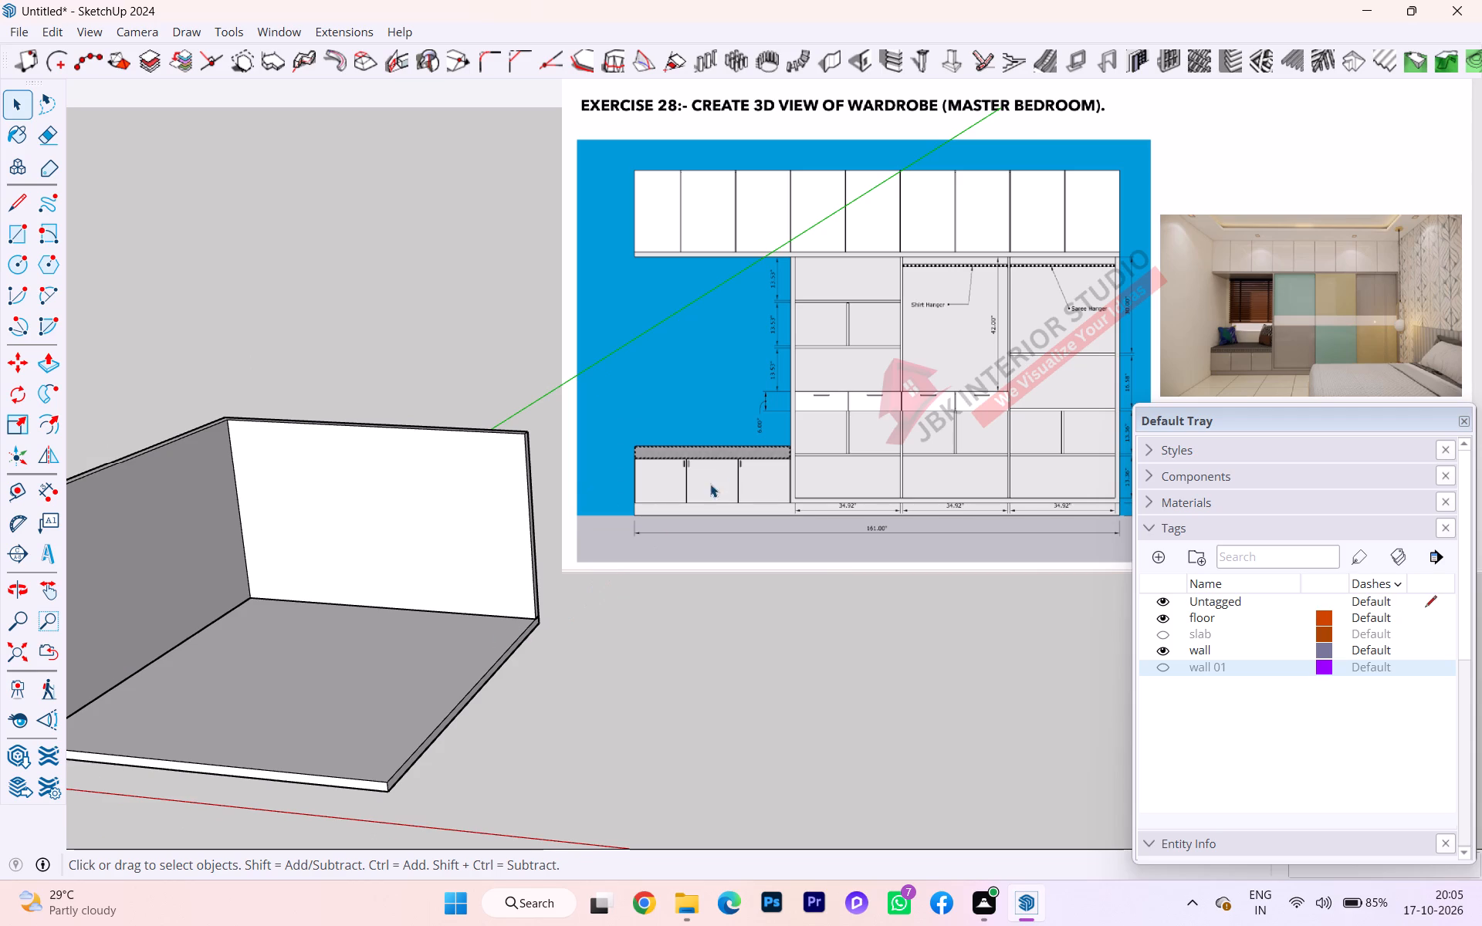
scroll(1022, 536, "up", 3)
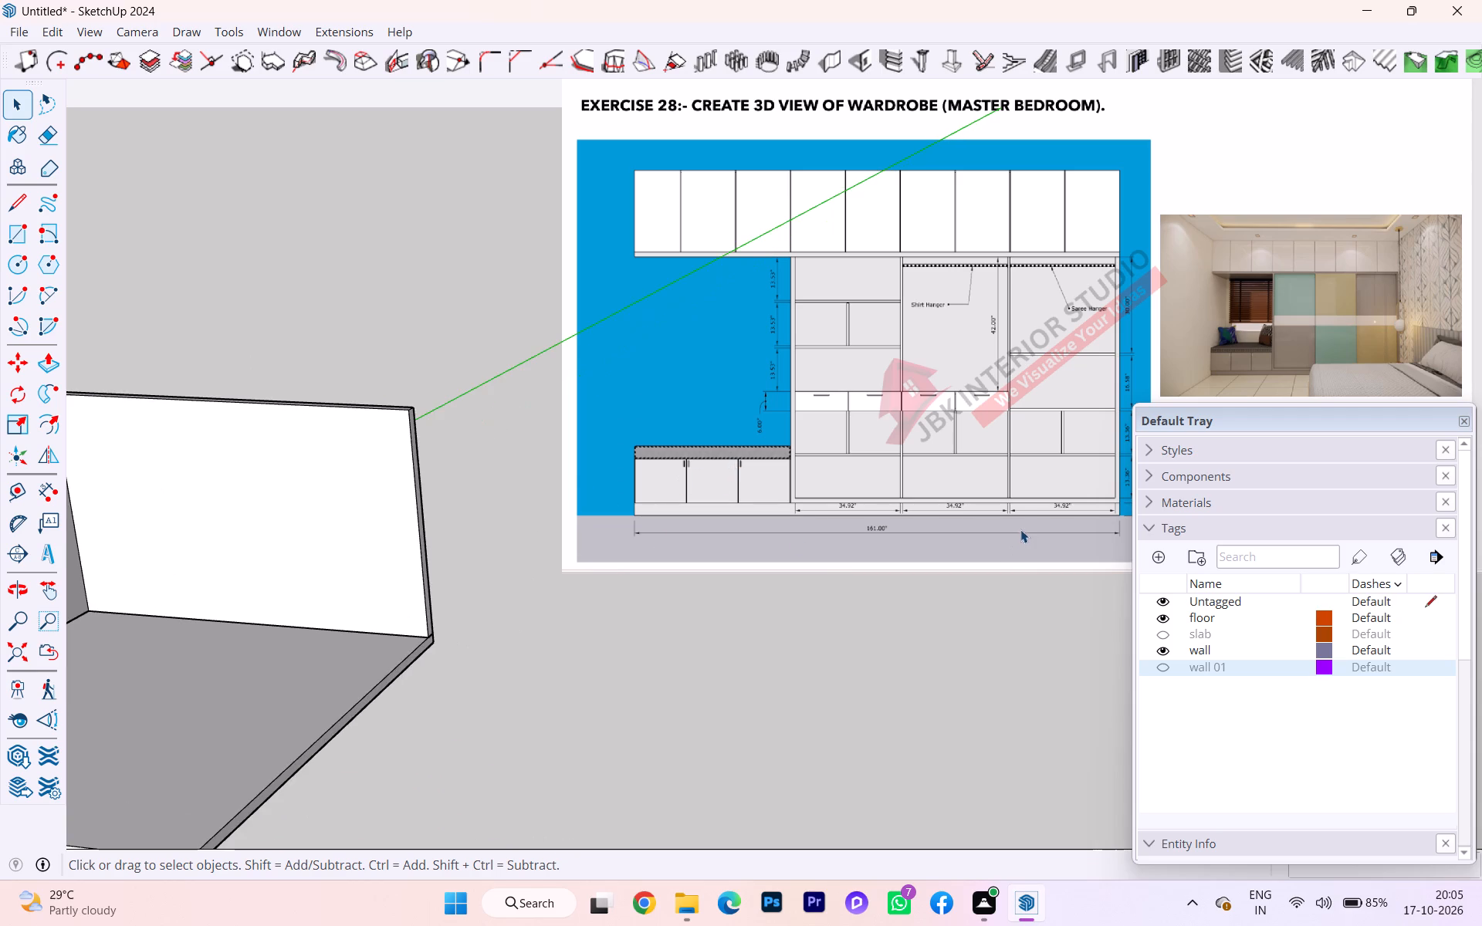
scroll(1092, 495, "down", 1)
middle_click(1069, 480)
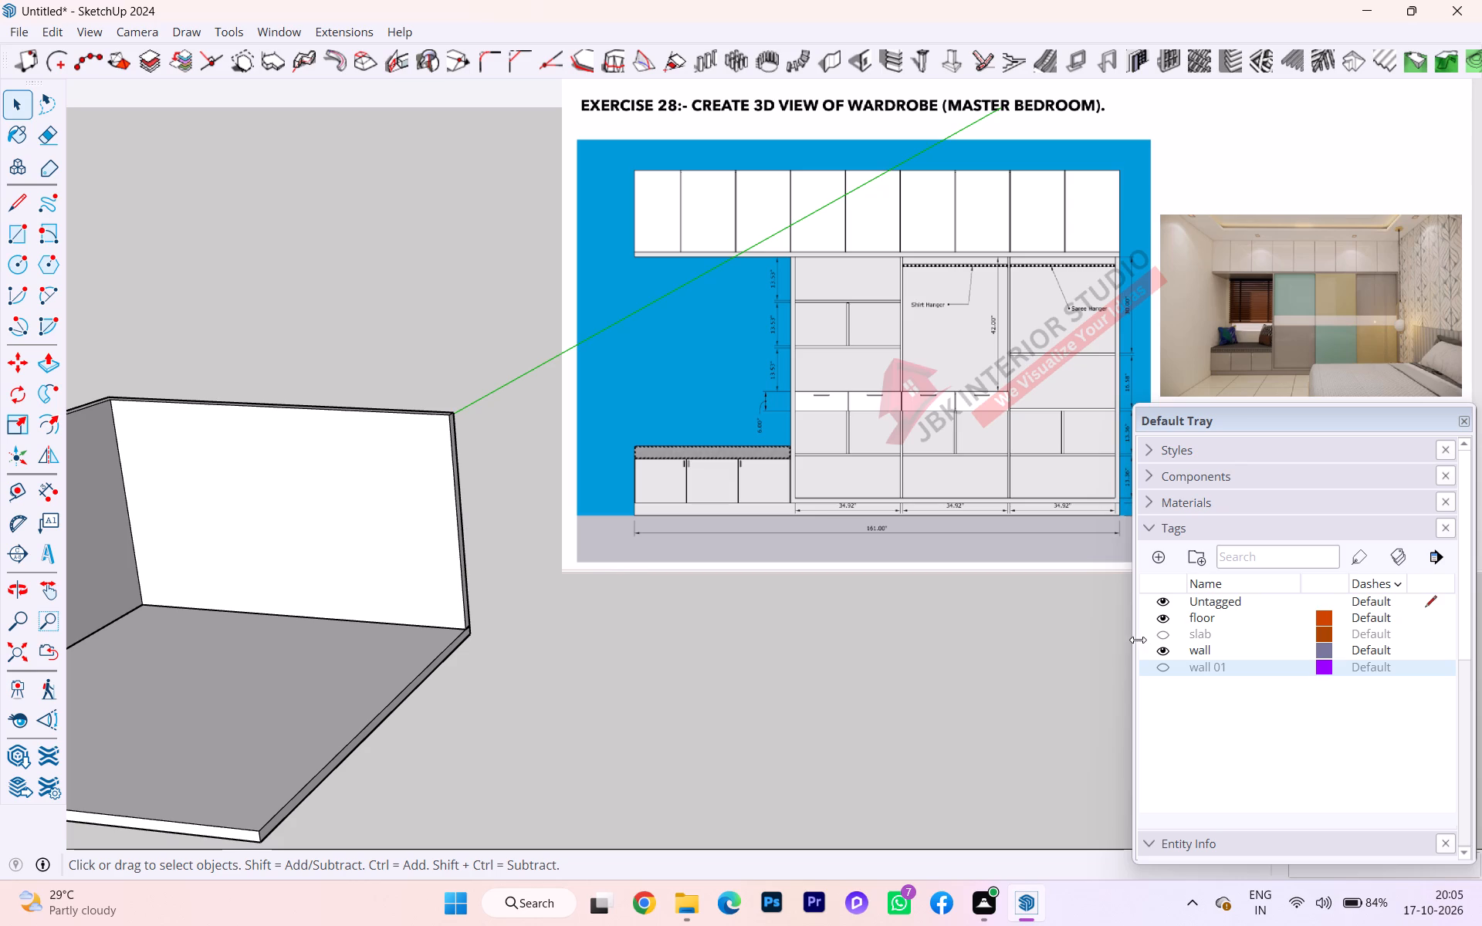
left_click_drag(1136, 644, 1173, 637)
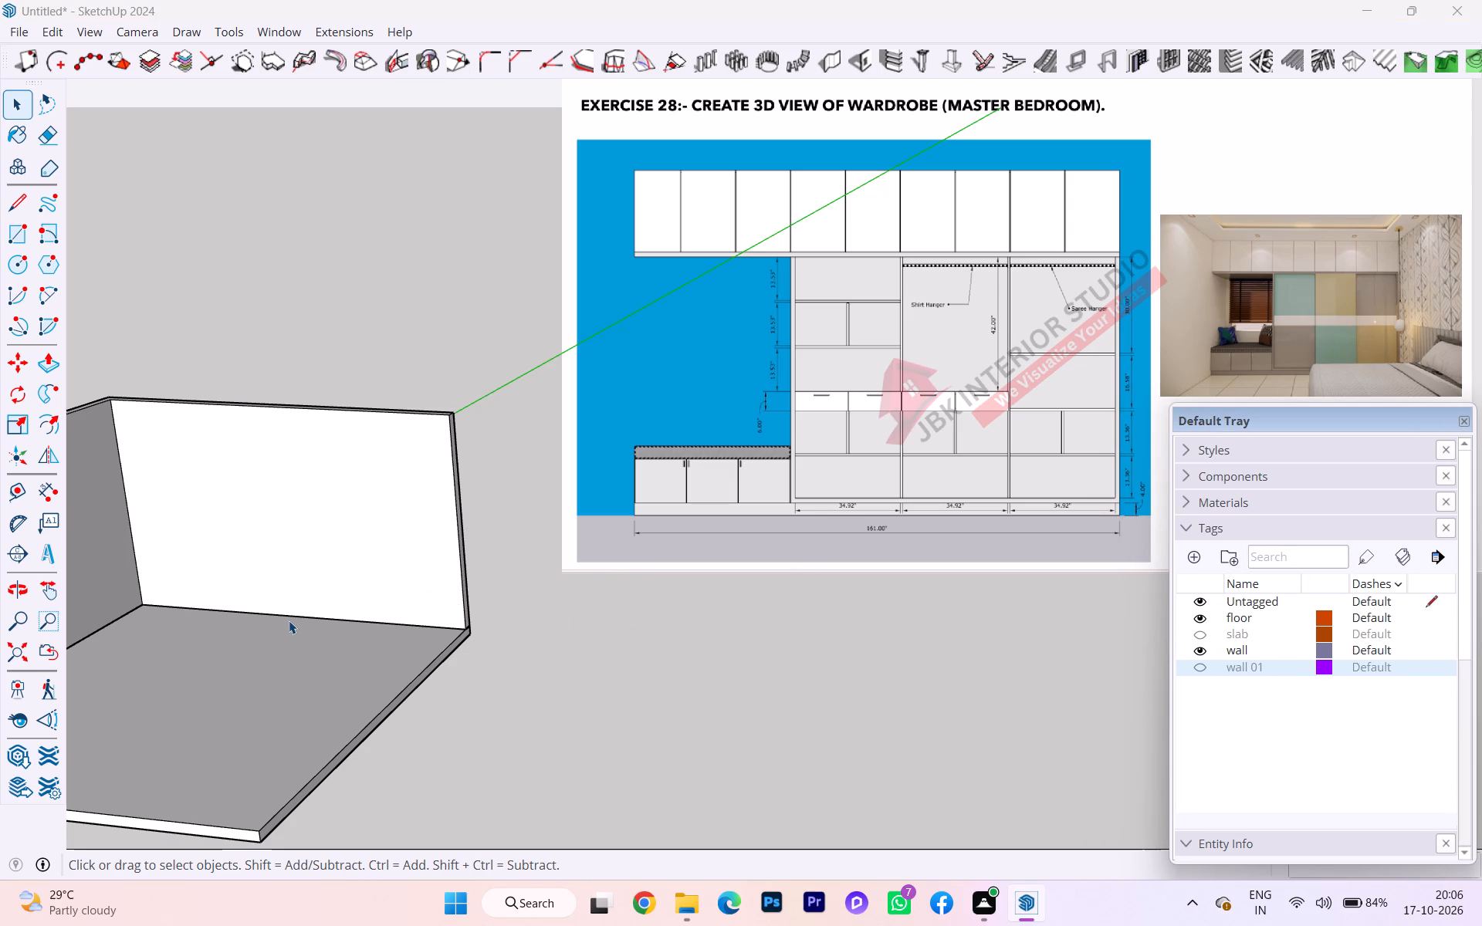
Place a Tape Measure guide on the floor 2'6" in front of the back wall's base edge.
scroll(289, 620, "up", 1)
key("t")
key("Return")
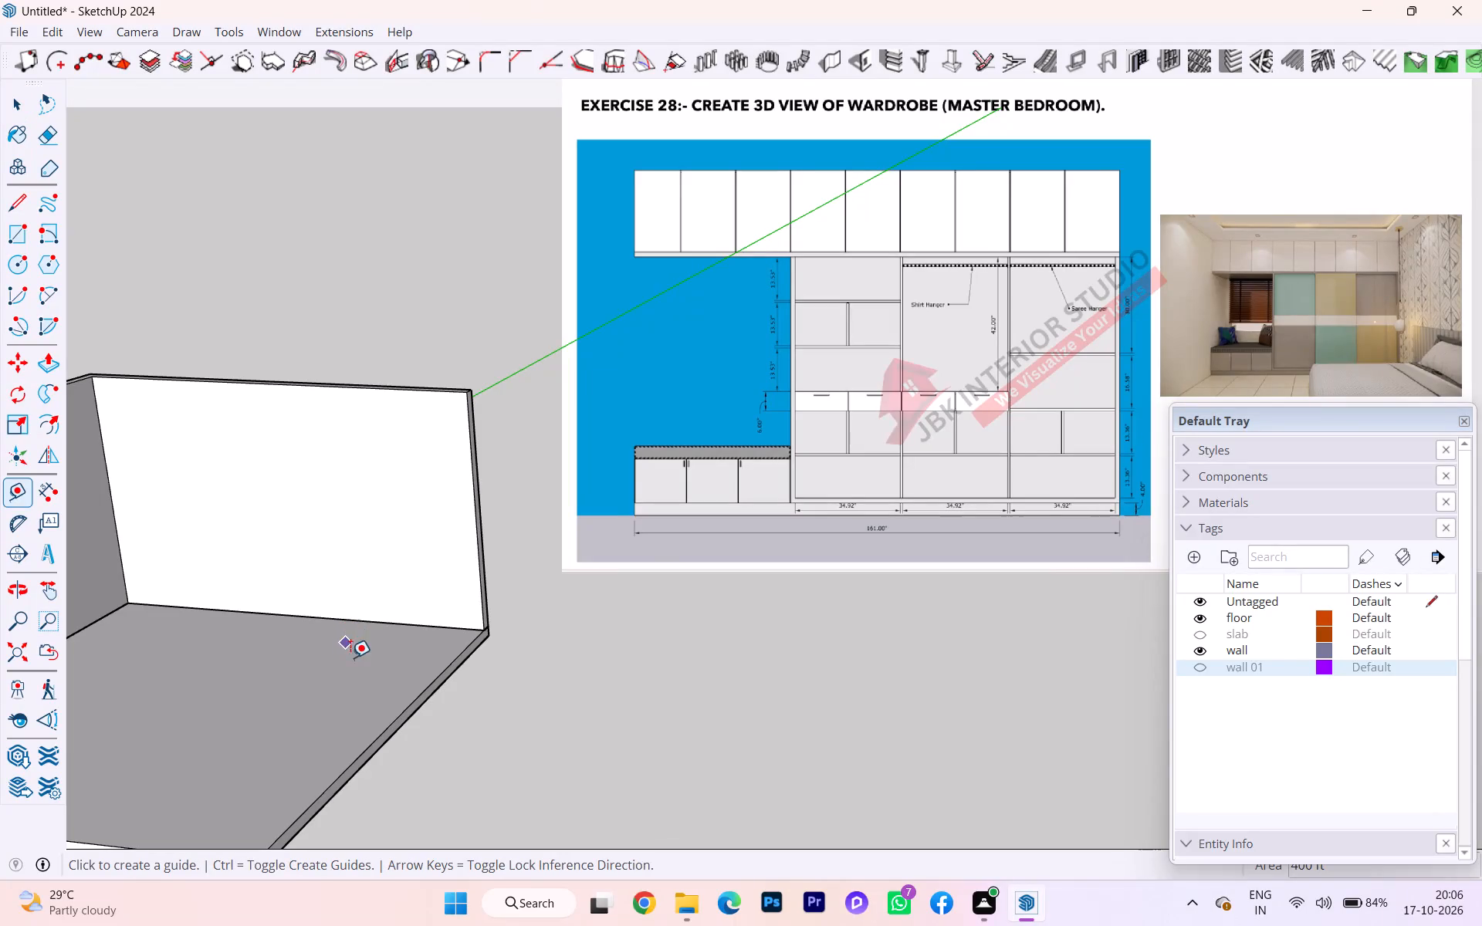
left_click(362, 617)
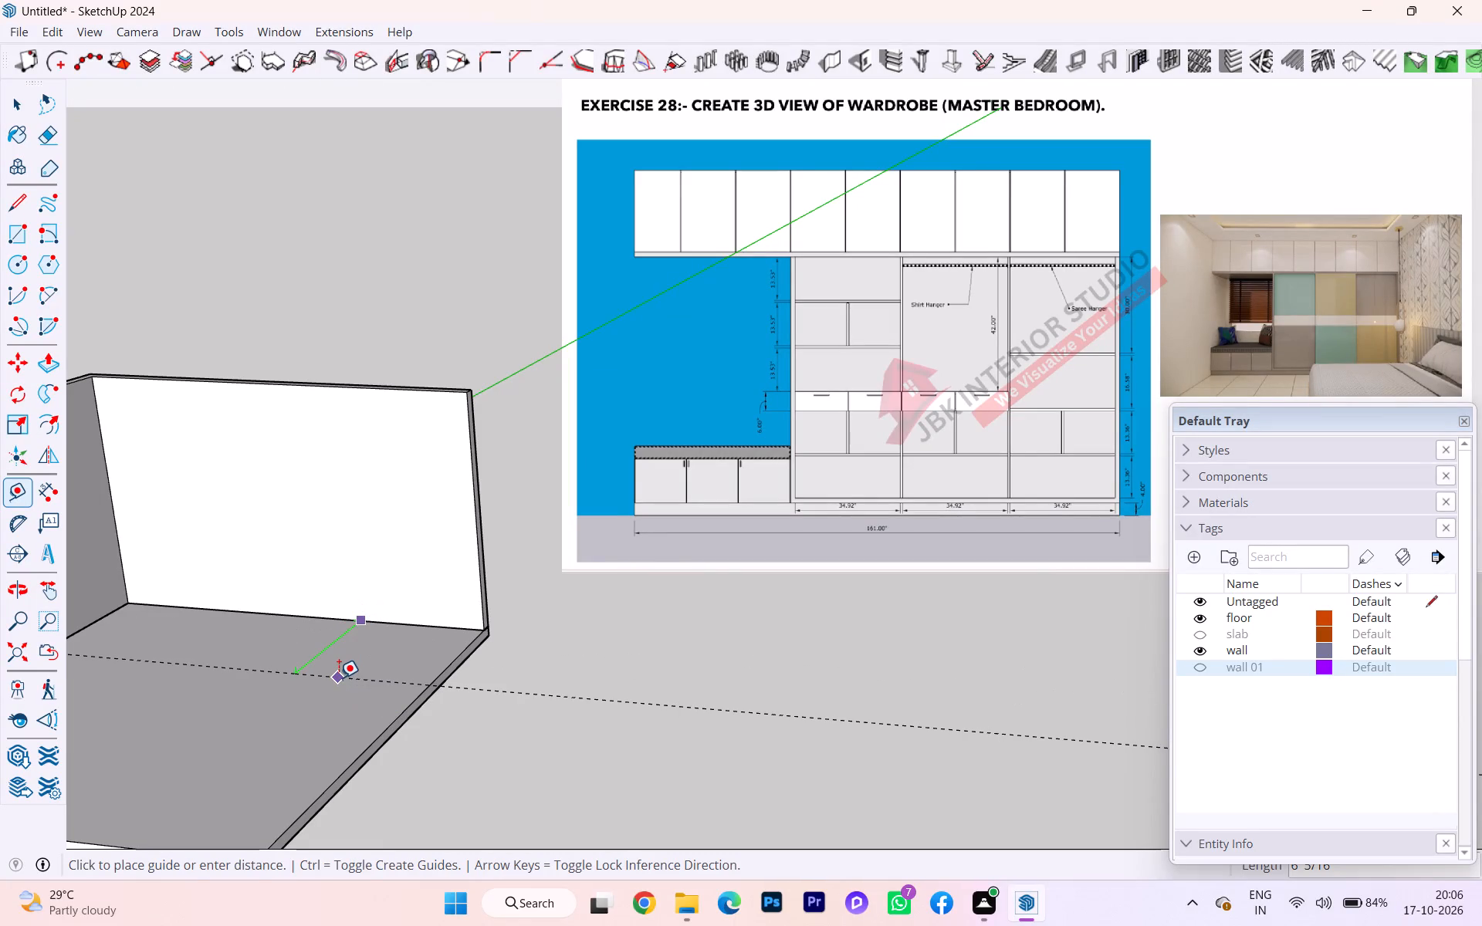
key("Right")
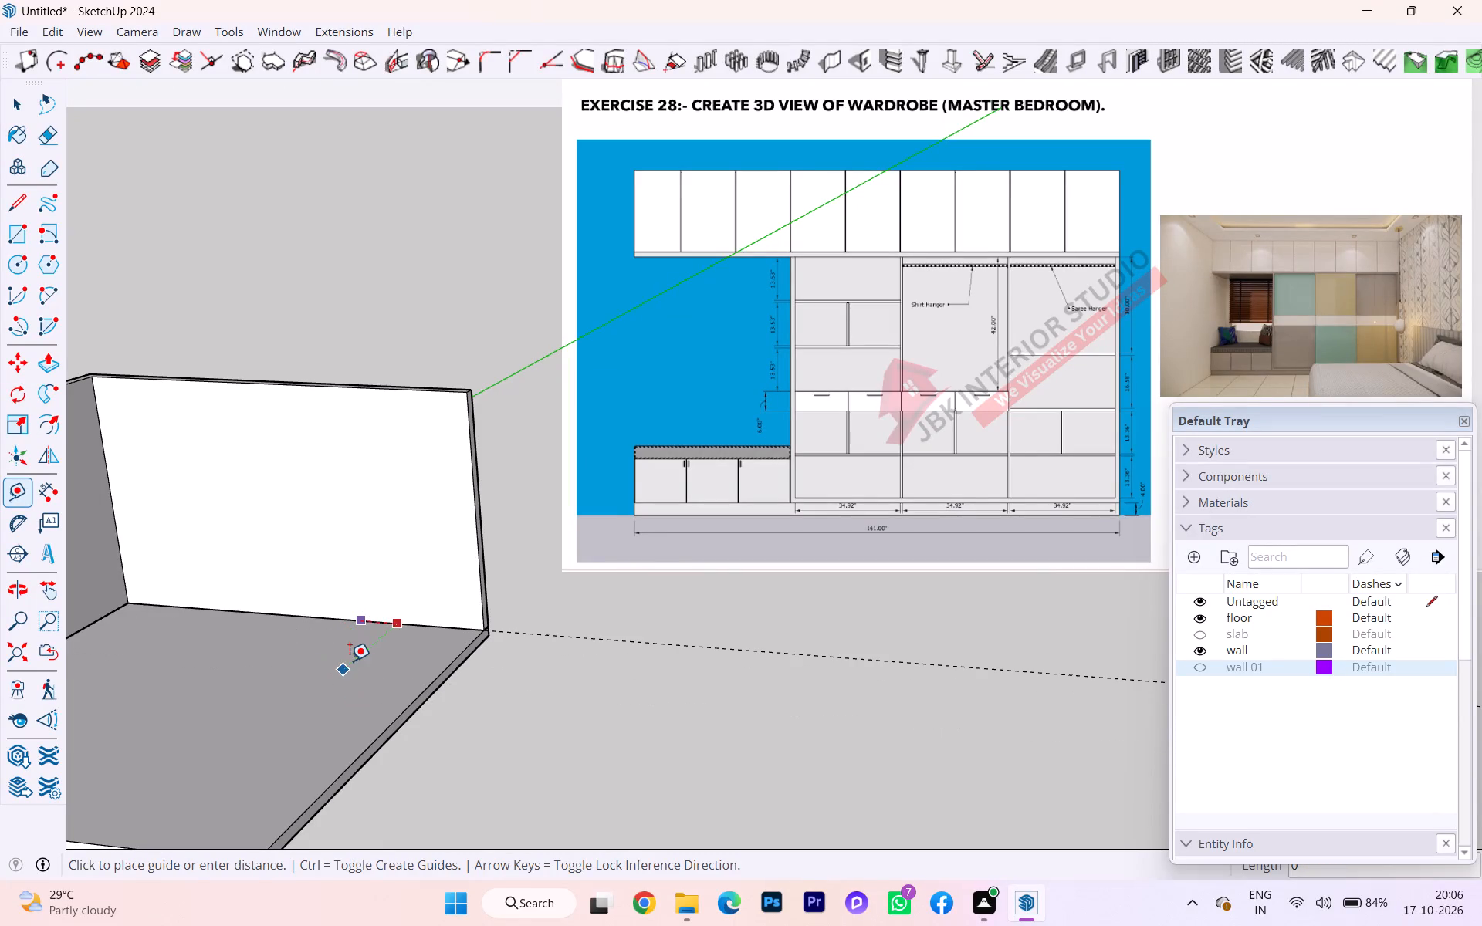
key("Escape")
left_click(364, 626)
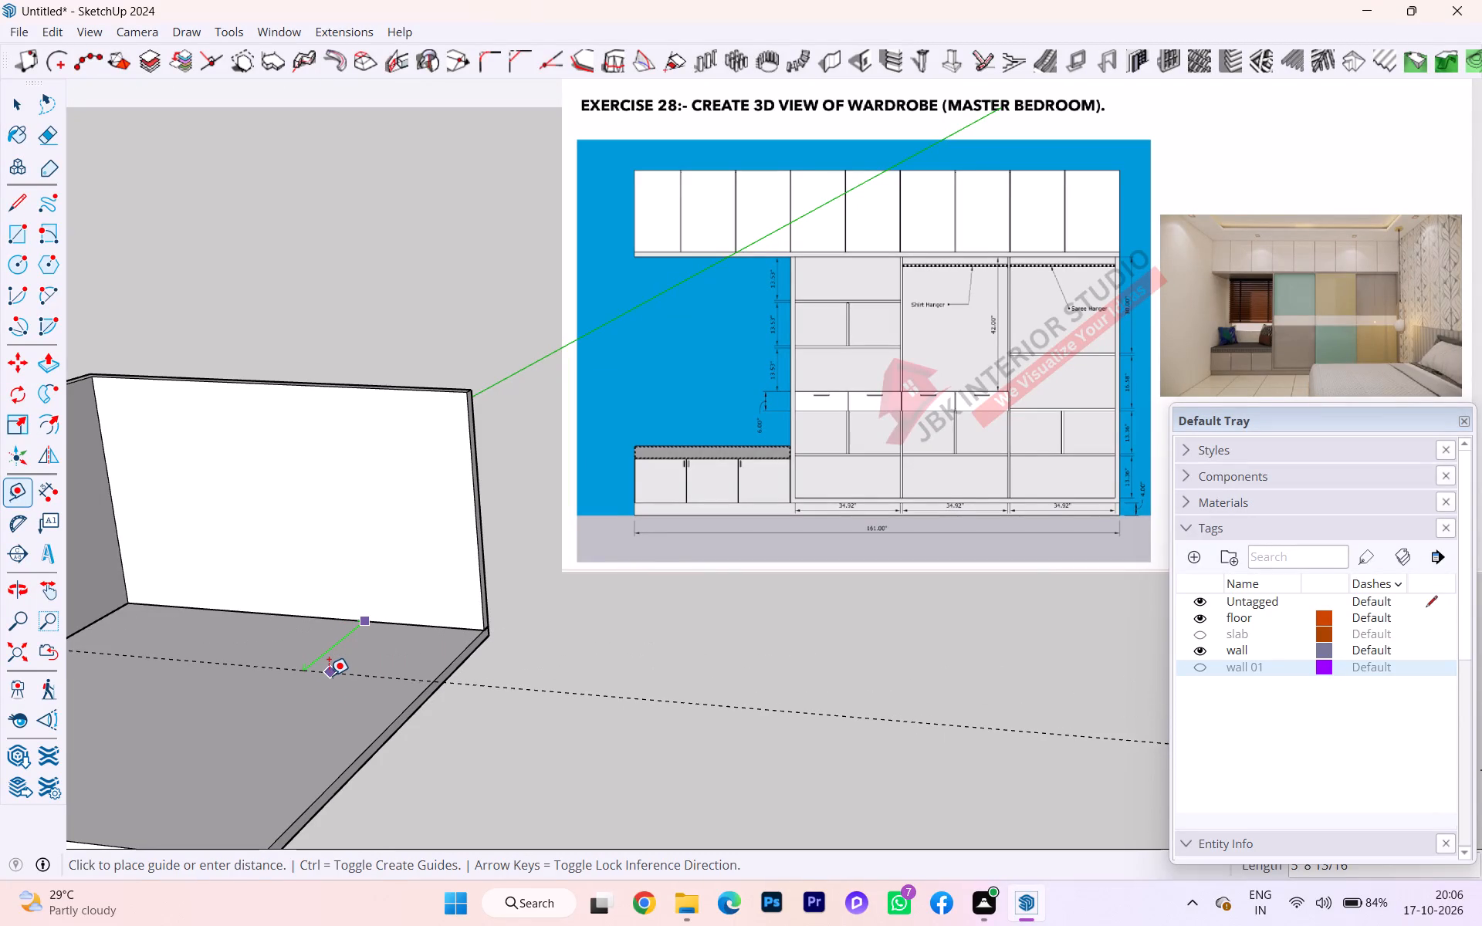
key("Left")
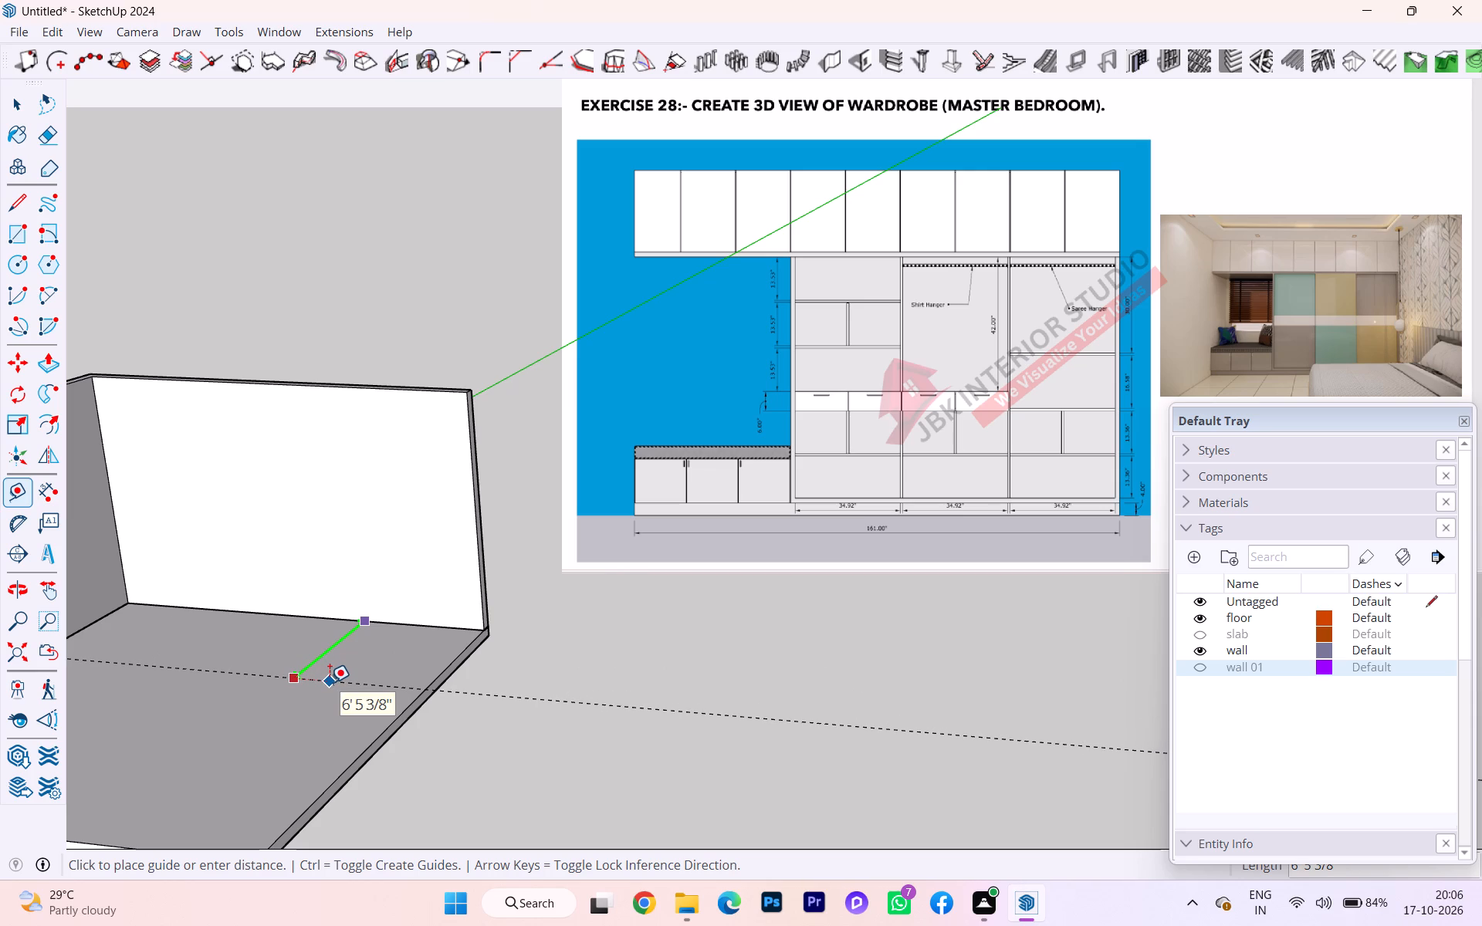
type("2'")
key("6")
key("Return")
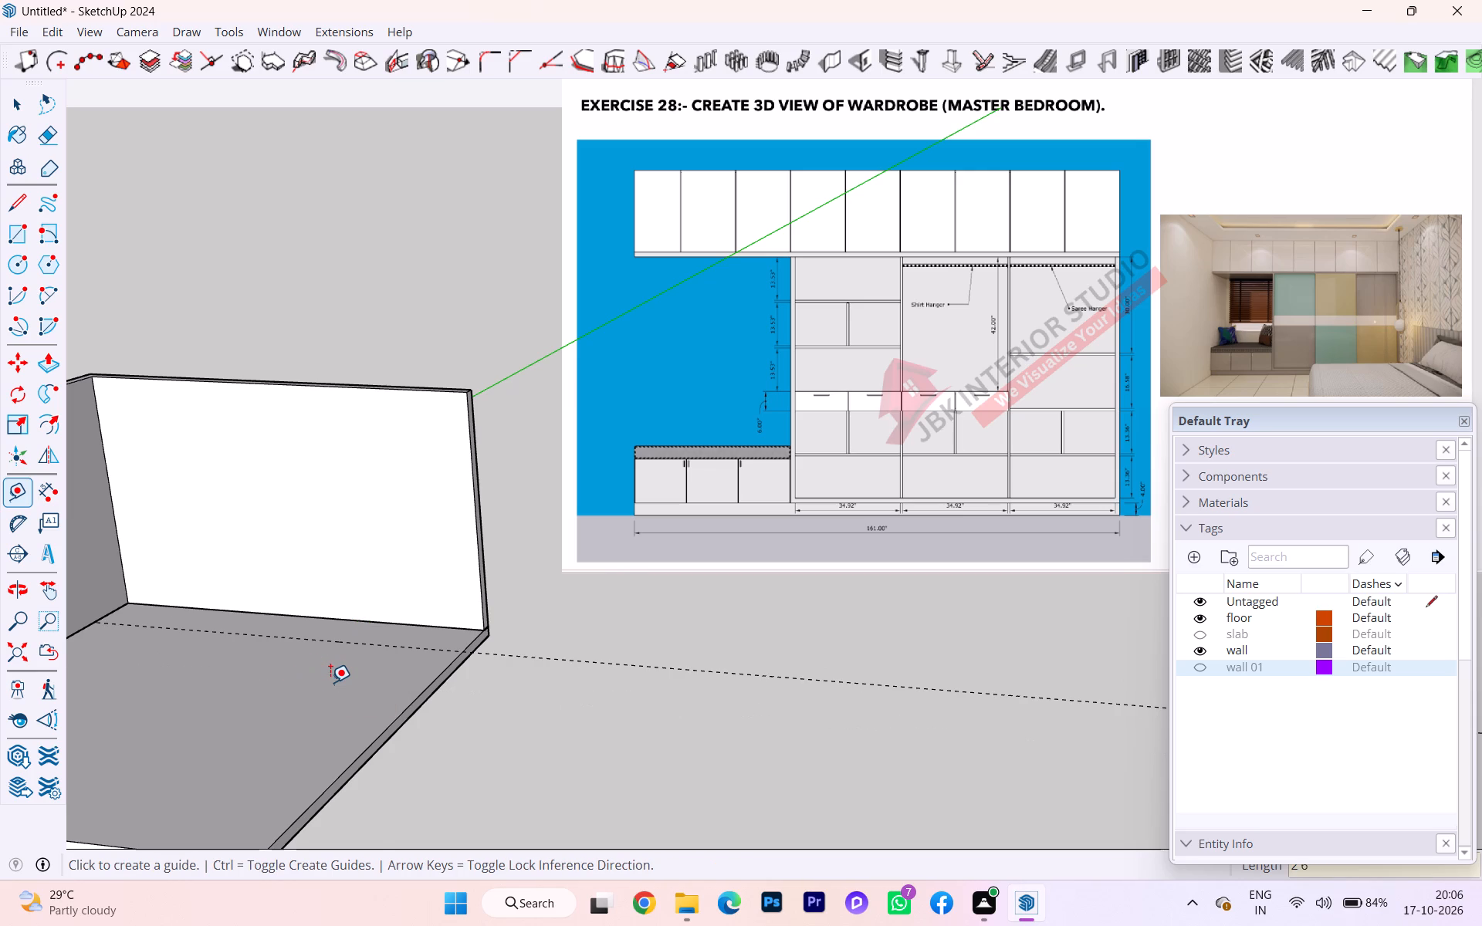
Draw a 2'6" by 19'6" rectangle on the floor between the guide and the back wall for the wardrobe footprint.
scroll(466, 613, "down", 4)
middle_click_drag(634, 705, 617, 805)
left_click(21, 246)
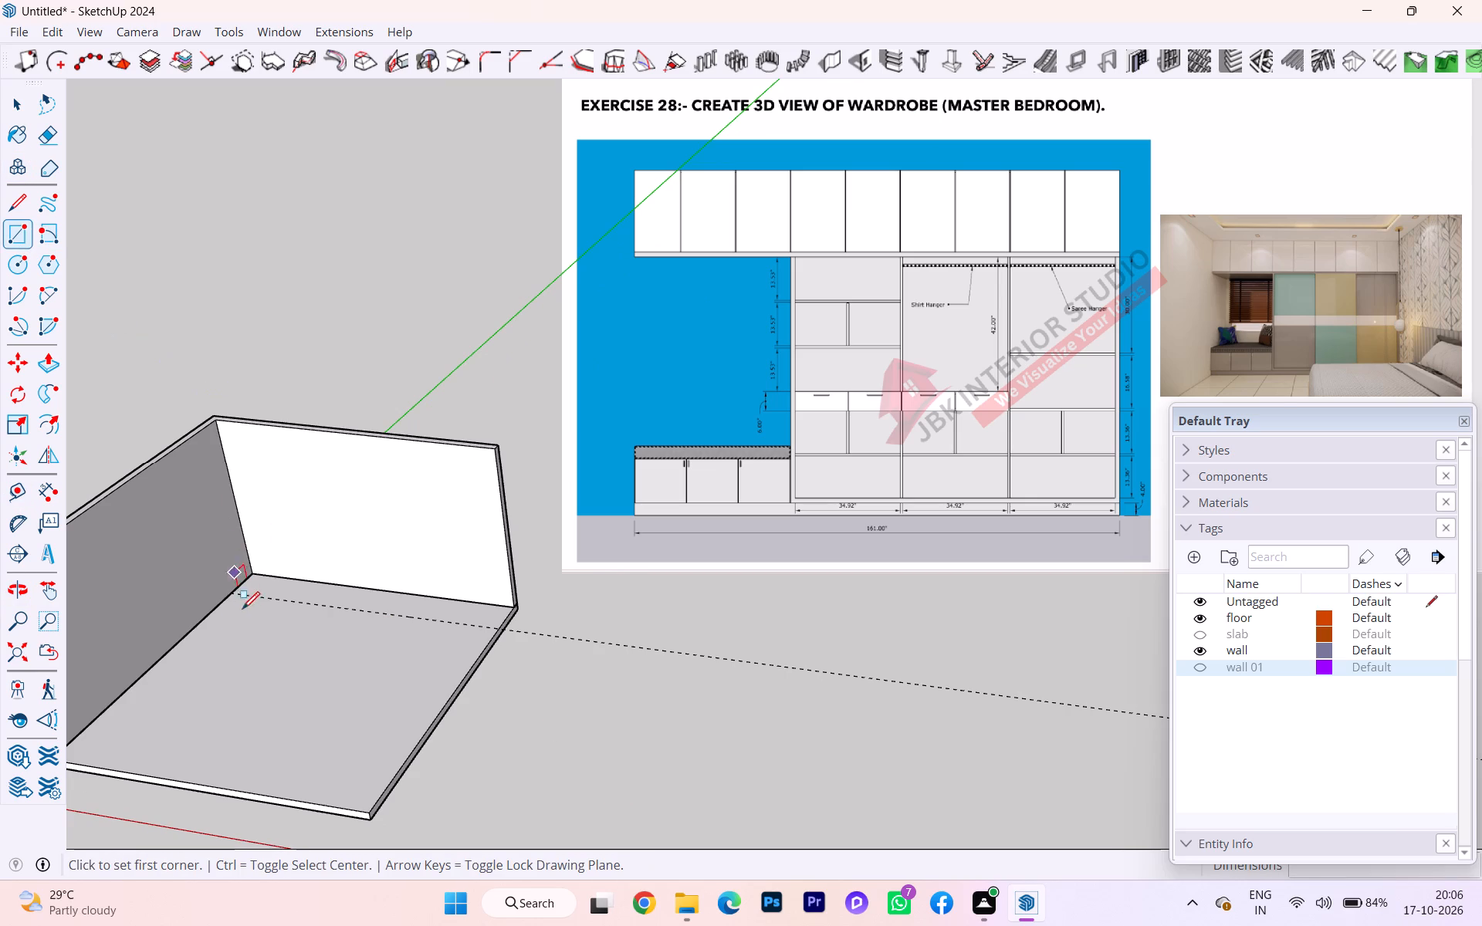
scroll(264, 590, "up", 1)
scroll(264, 590, "down", 2)
scroll(264, 590, "up", 3)
scroll(264, 589, "down", 3)
scroll(264, 589, "up", 4)
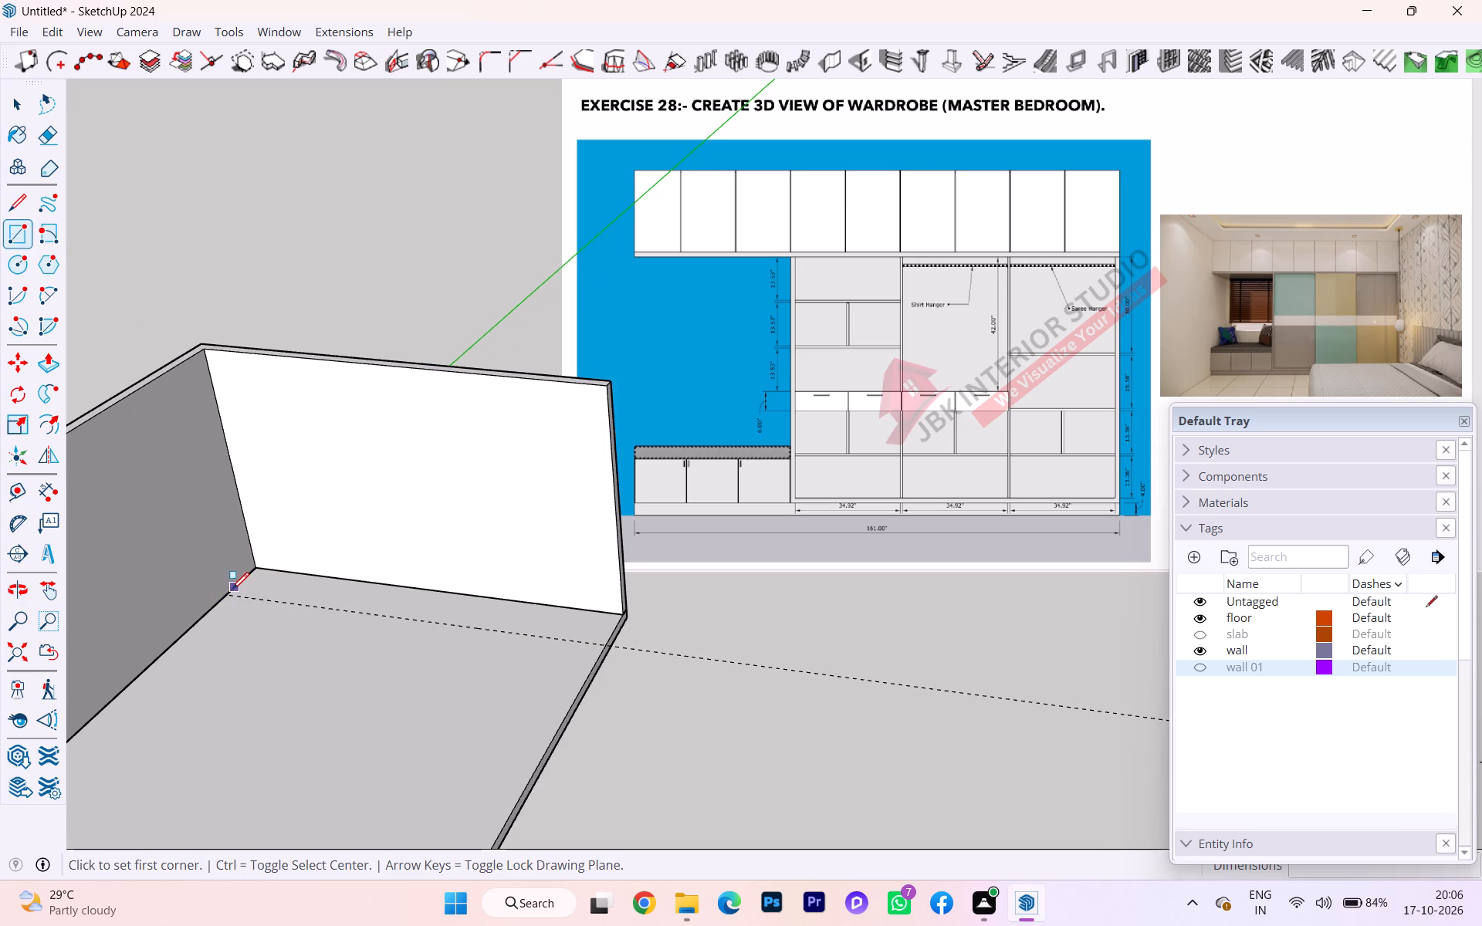
left_click(230, 593)
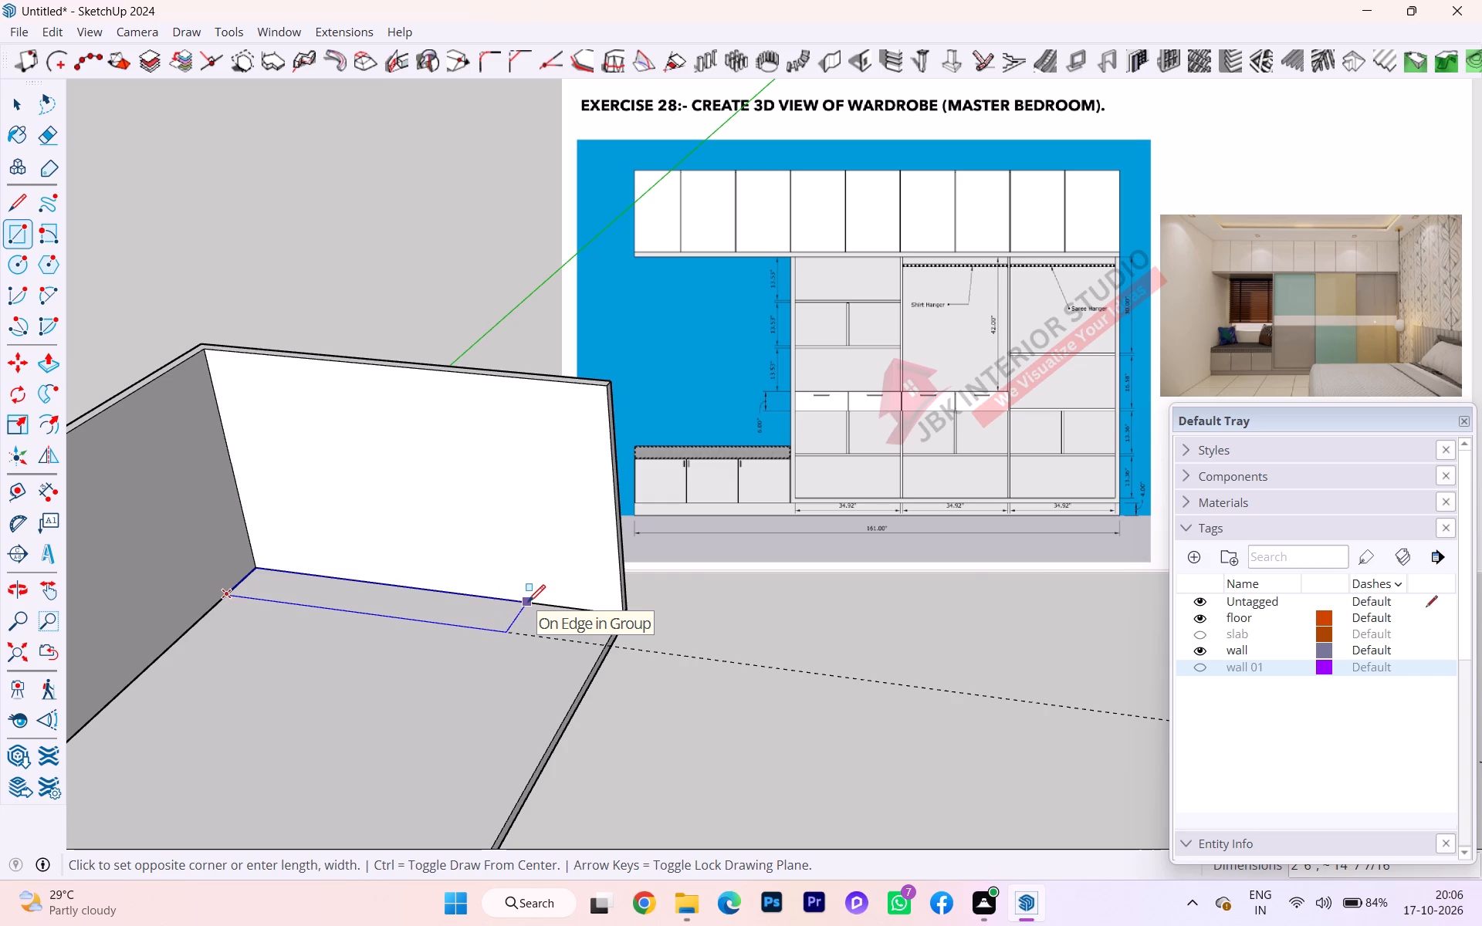
left_click(624, 620)
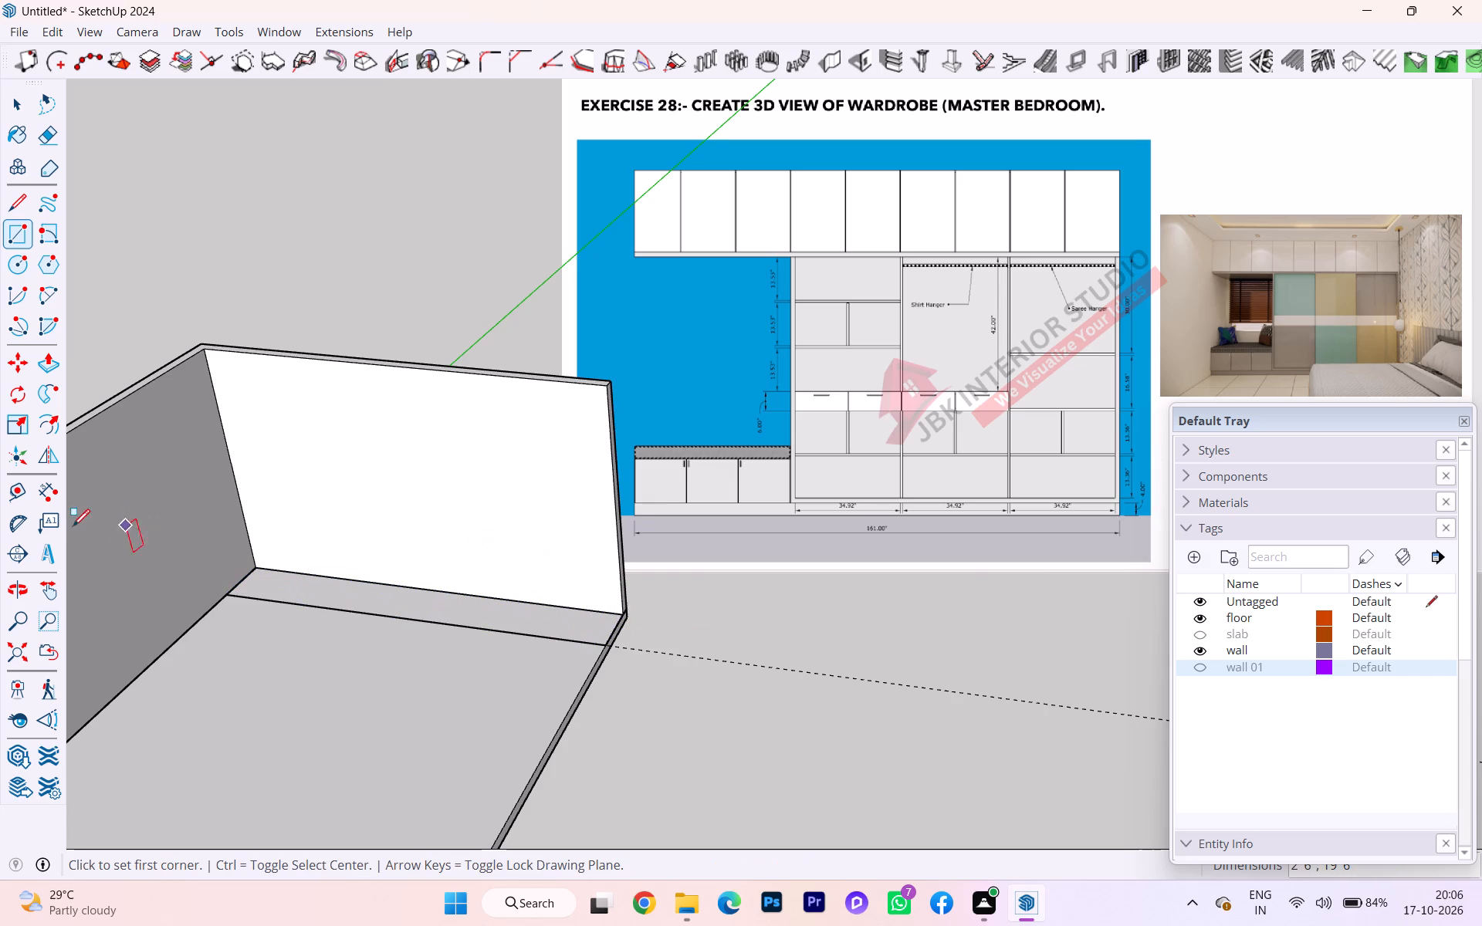
scroll(96, 522, "down", 2)
left_click(18, 107)
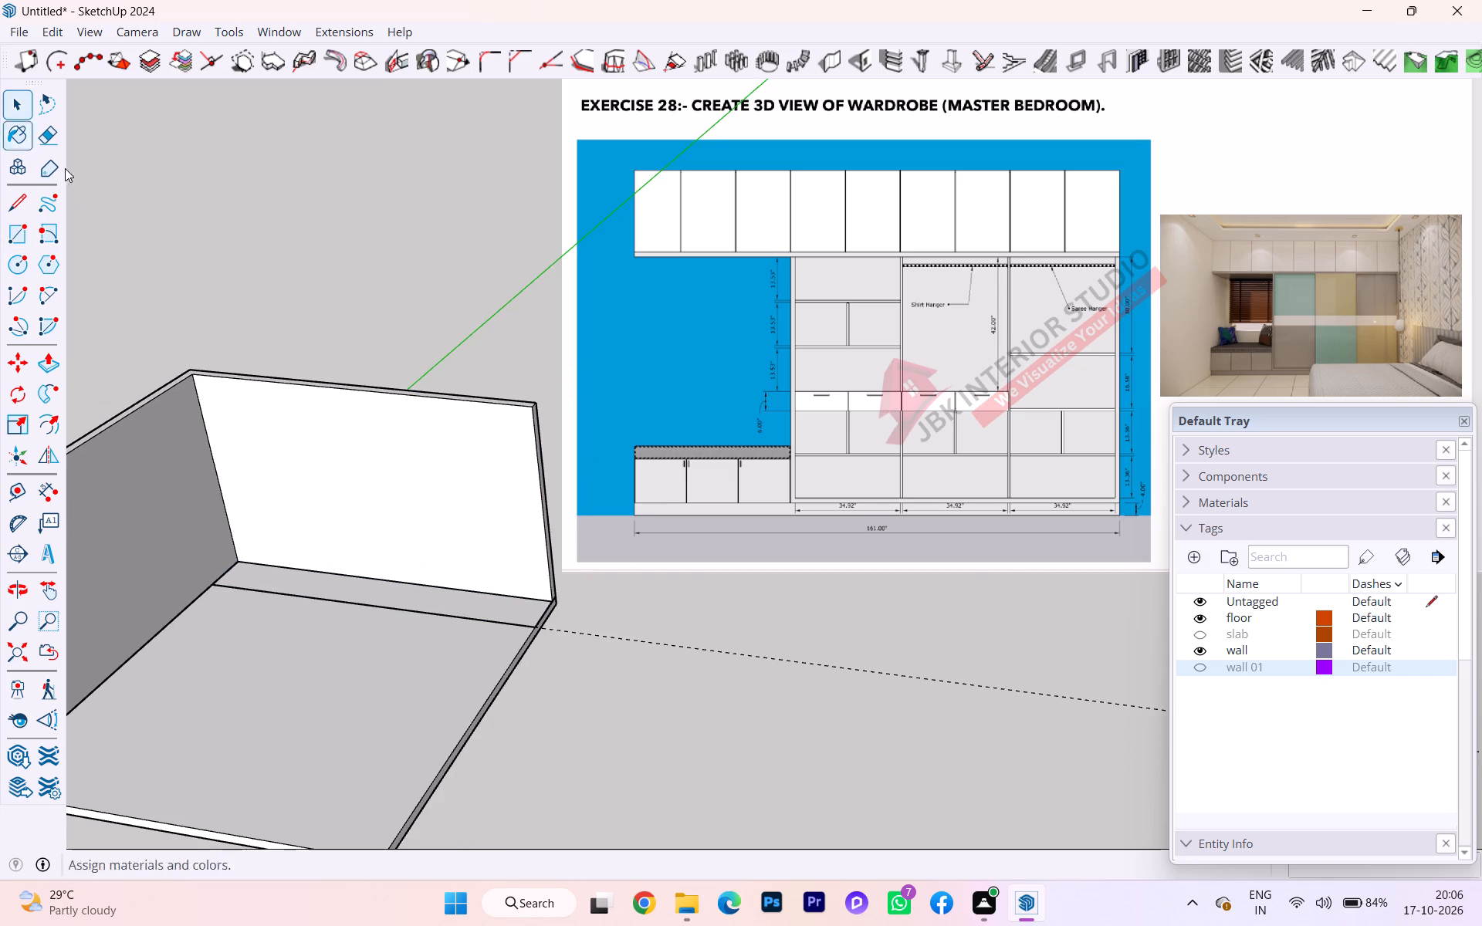
Examine the wardrobe footprint along the back wall and compare it with the Exercise 28 elevation drawing.
scroll(292, 590, "up", 2)
scroll(238, 580, "down", 1)
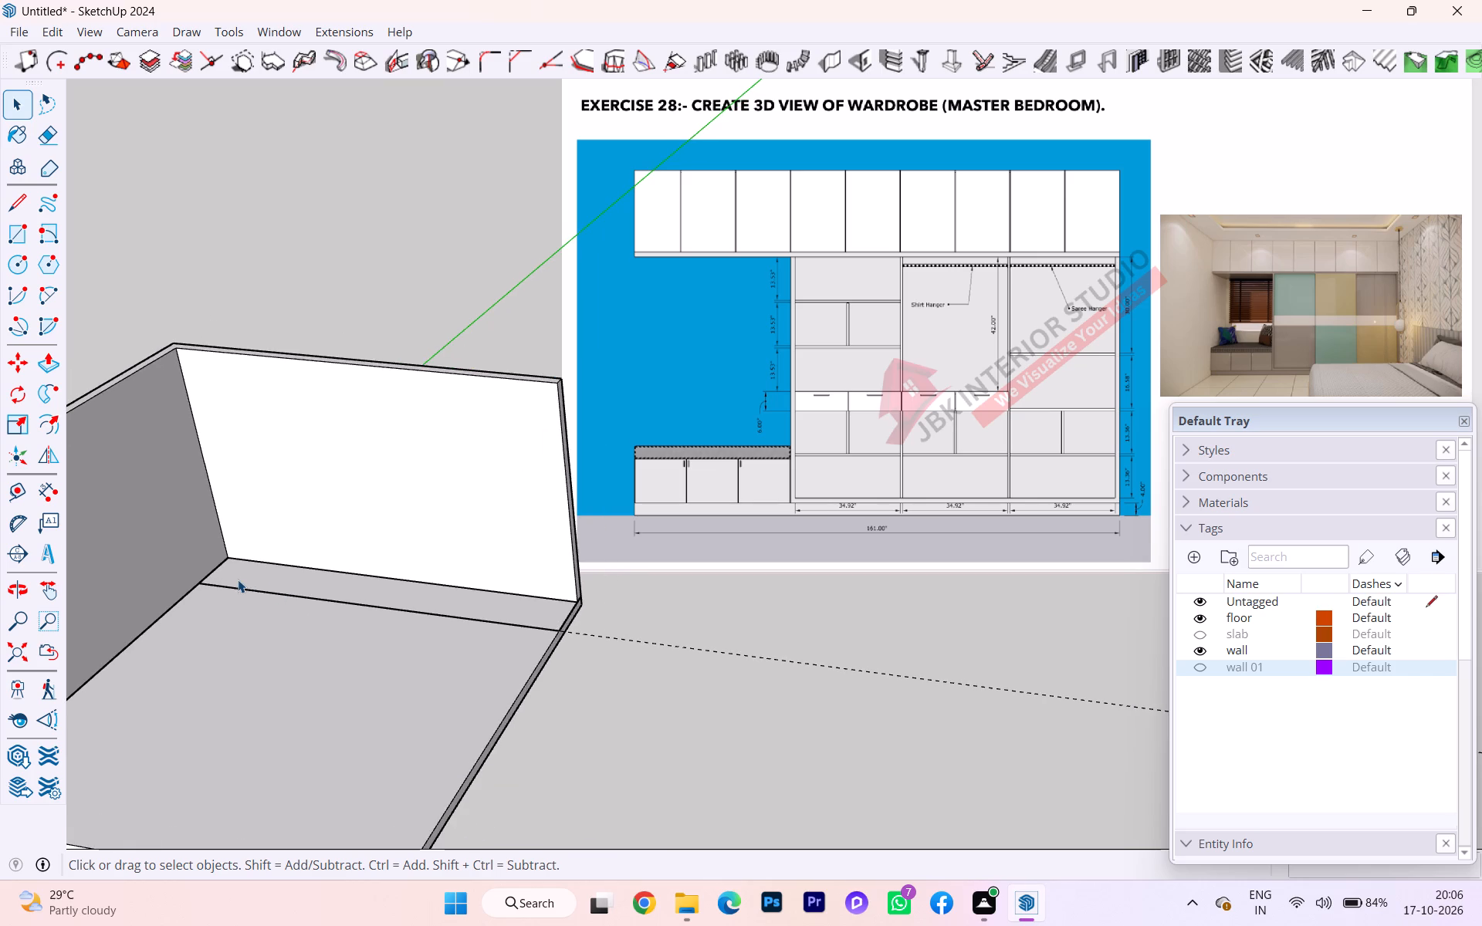
scroll(238, 580, "down", 1)
scroll(783, 512, "up", 3)
scroll(789, 510, "down", 3)
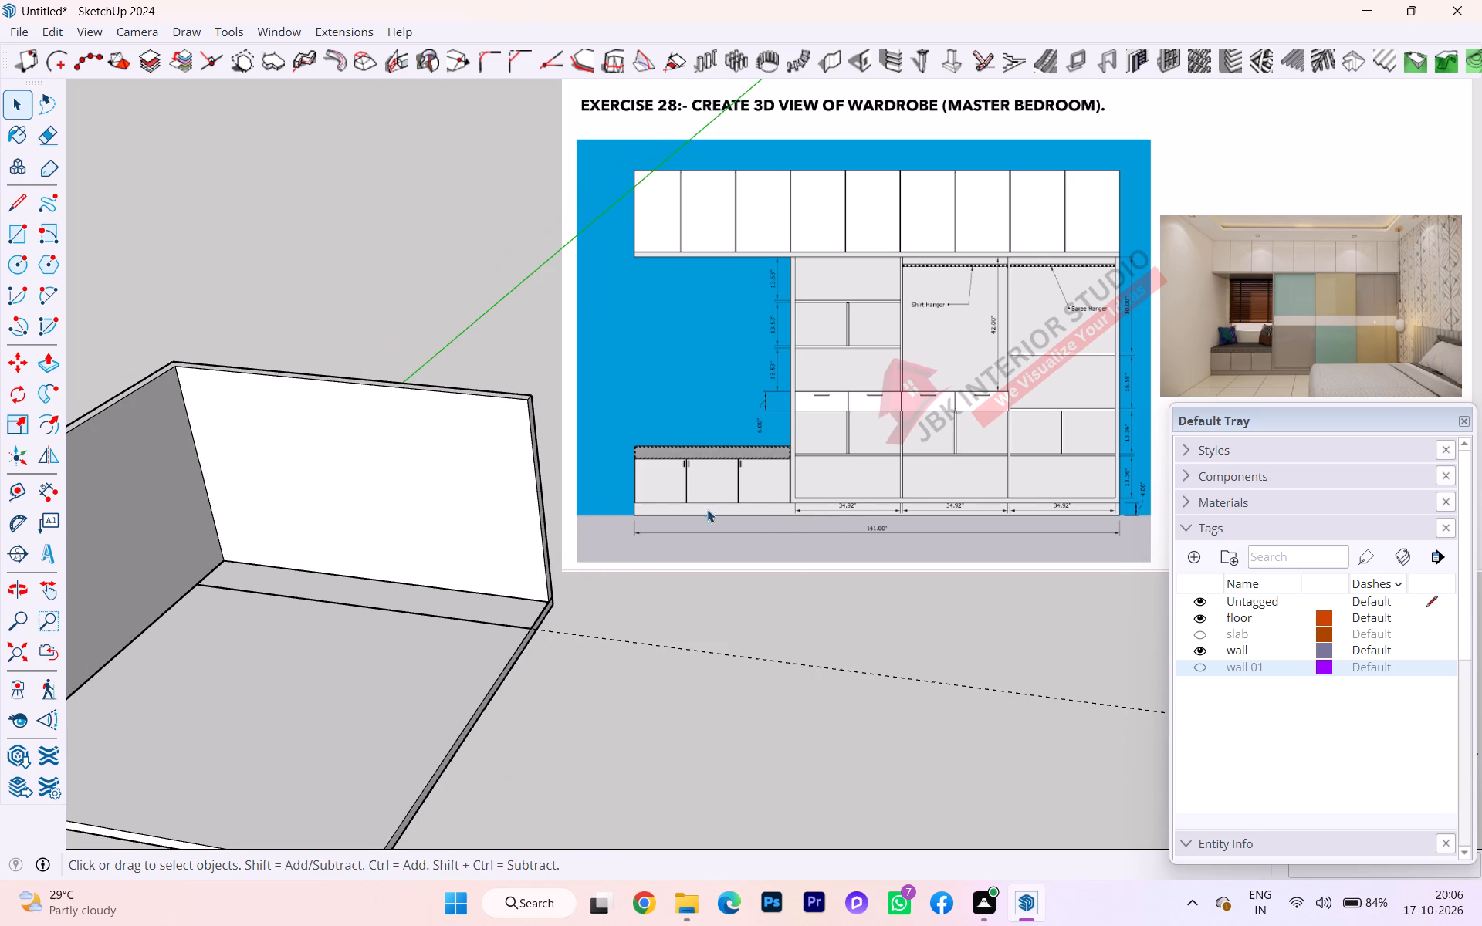
scroll(494, 495, "down", 1)
middle_click_drag(494, 495, 565, 499)
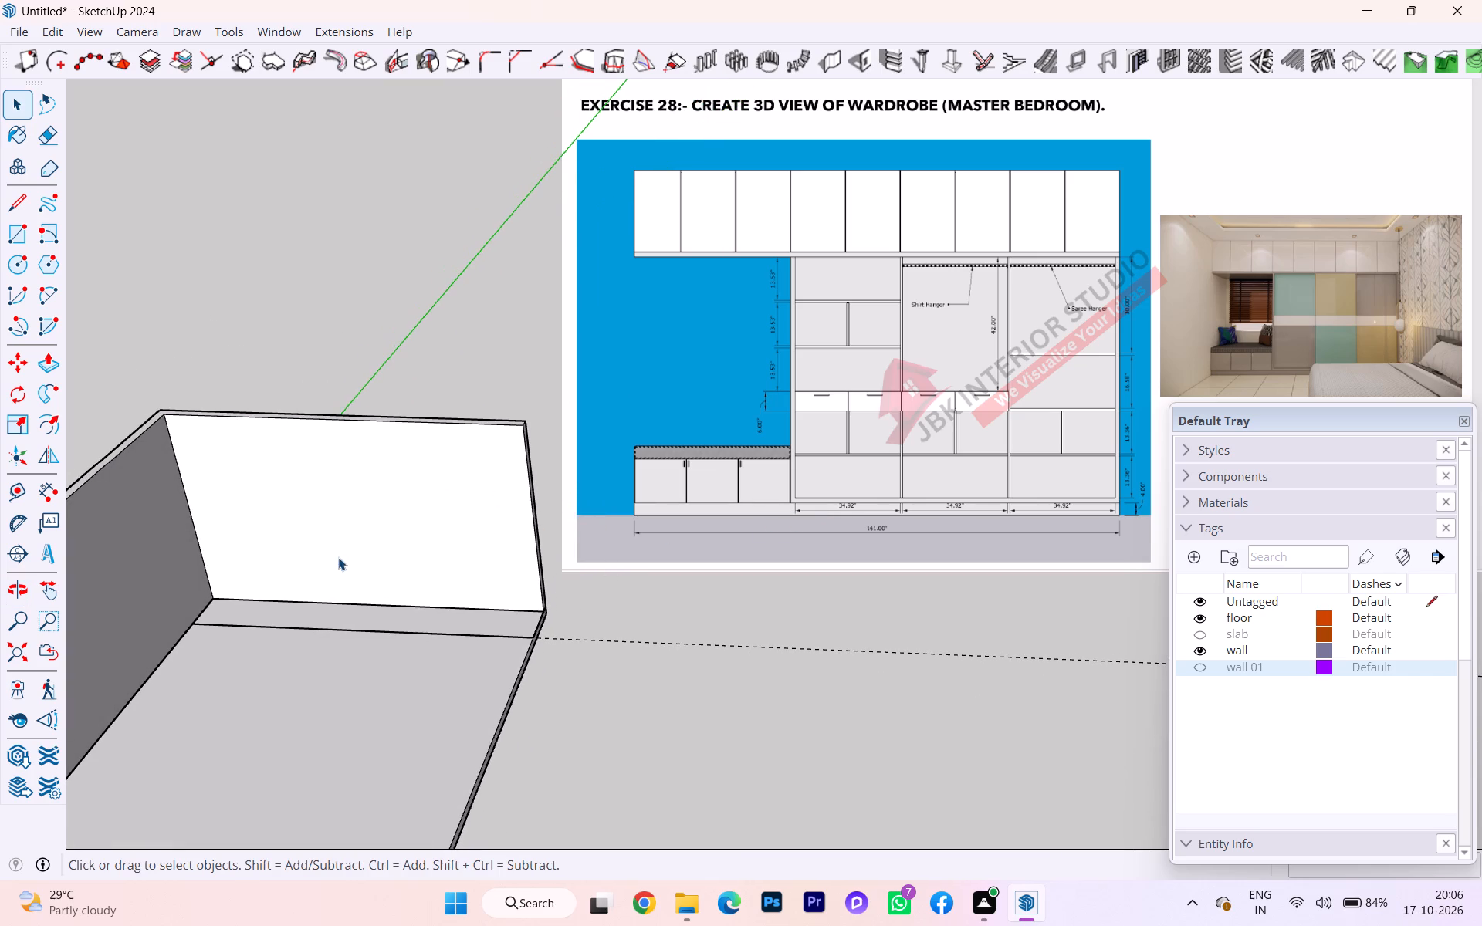
scroll(326, 572, "up", 4)
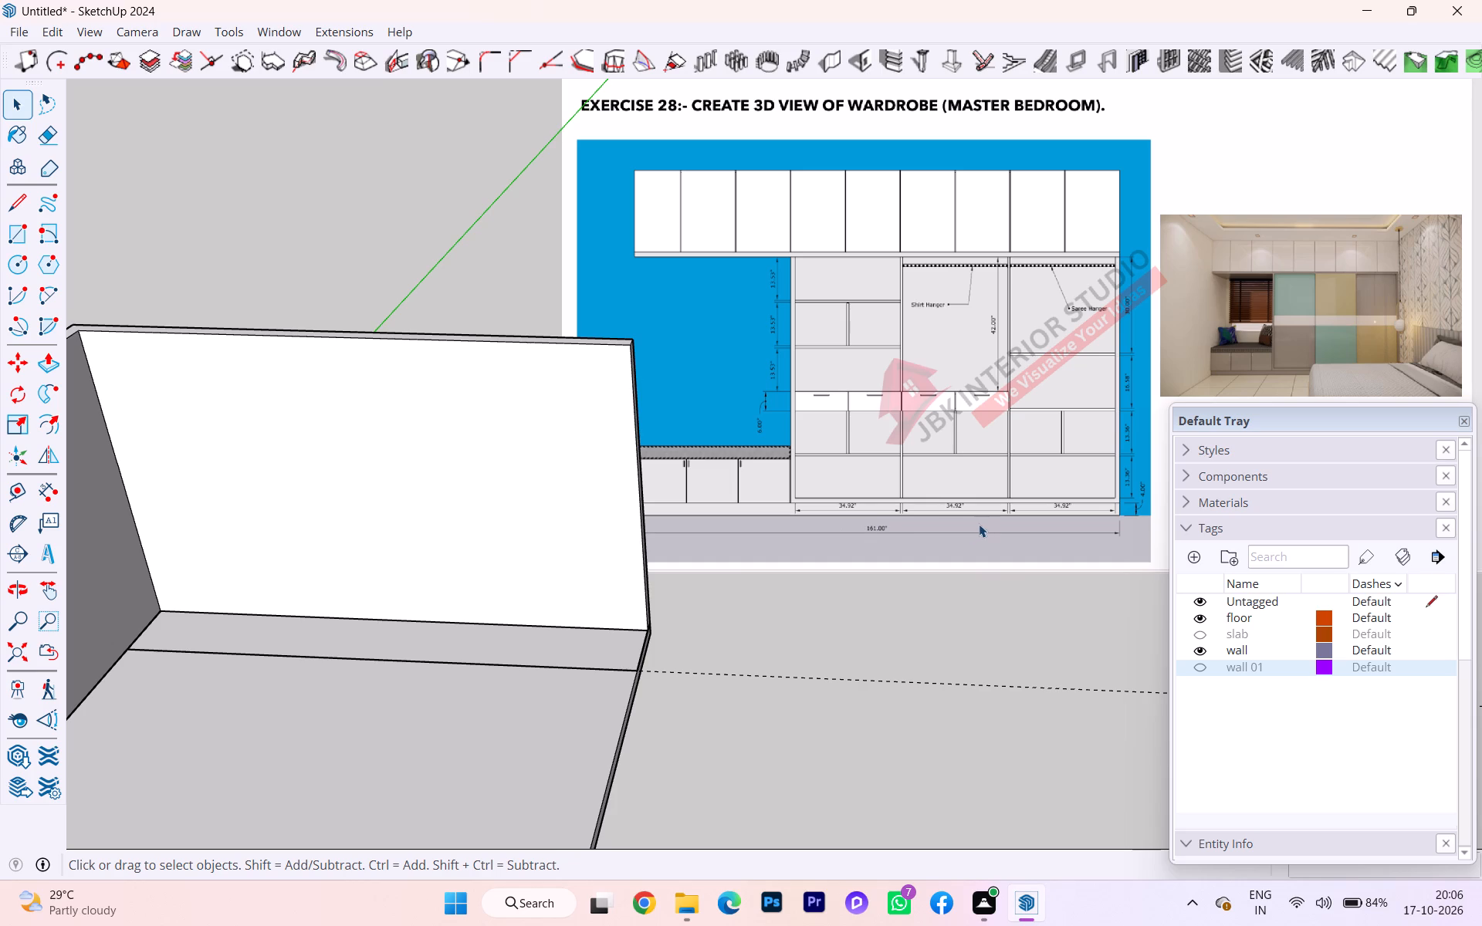
scroll(846, 553, "down", 6)
middle_click_drag(661, 694, 645, 637)
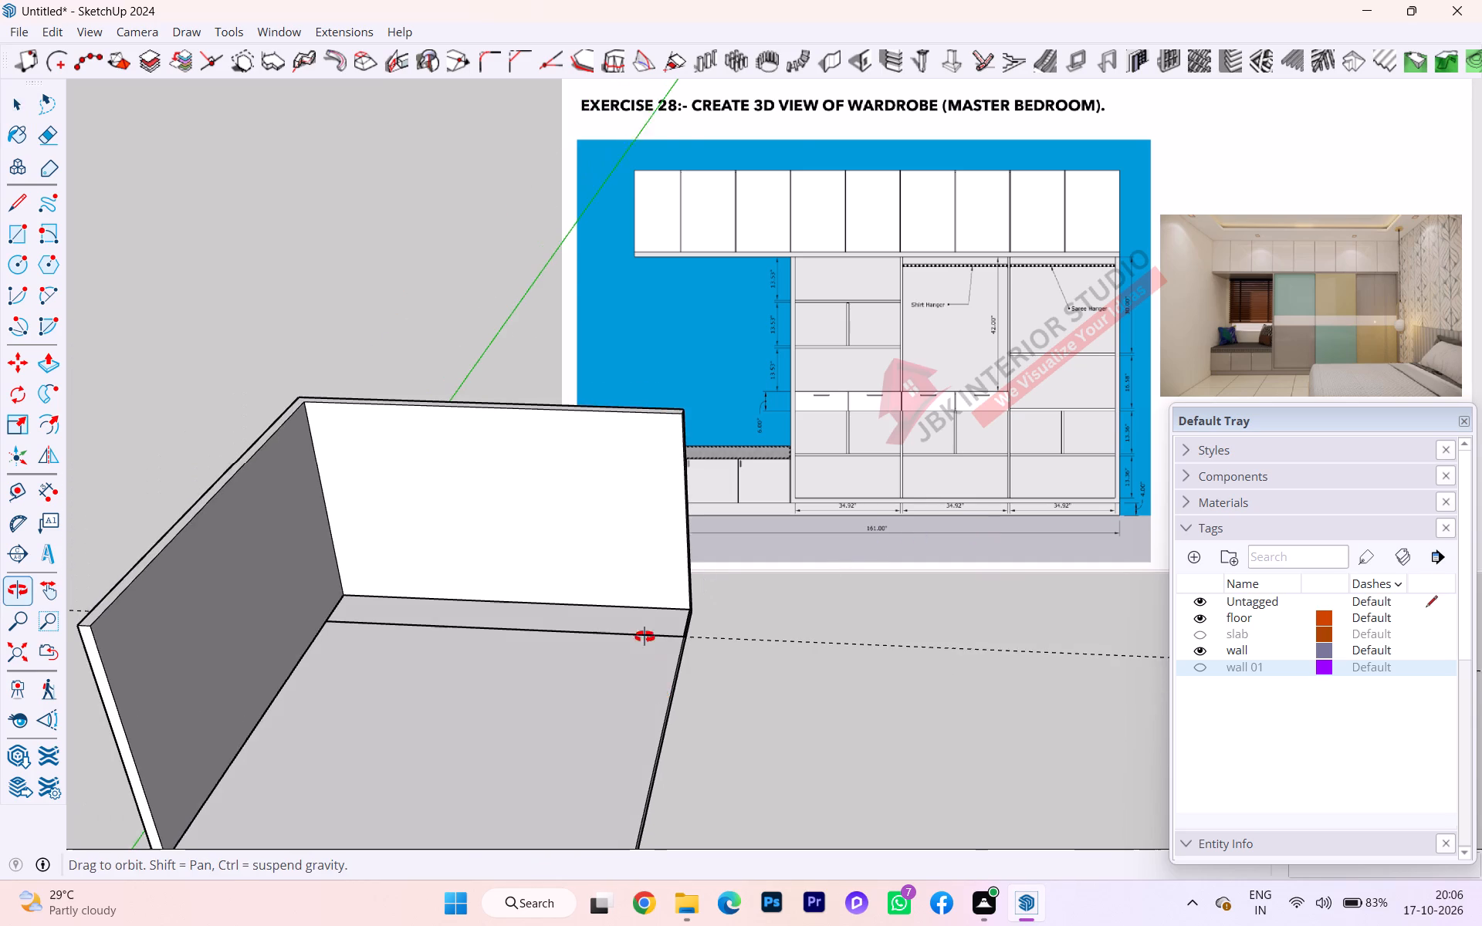
middle_click_drag(645, 637, 624, 585)
scroll(753, 576, "up", 2)
scroll(732, 566, "down", 3)
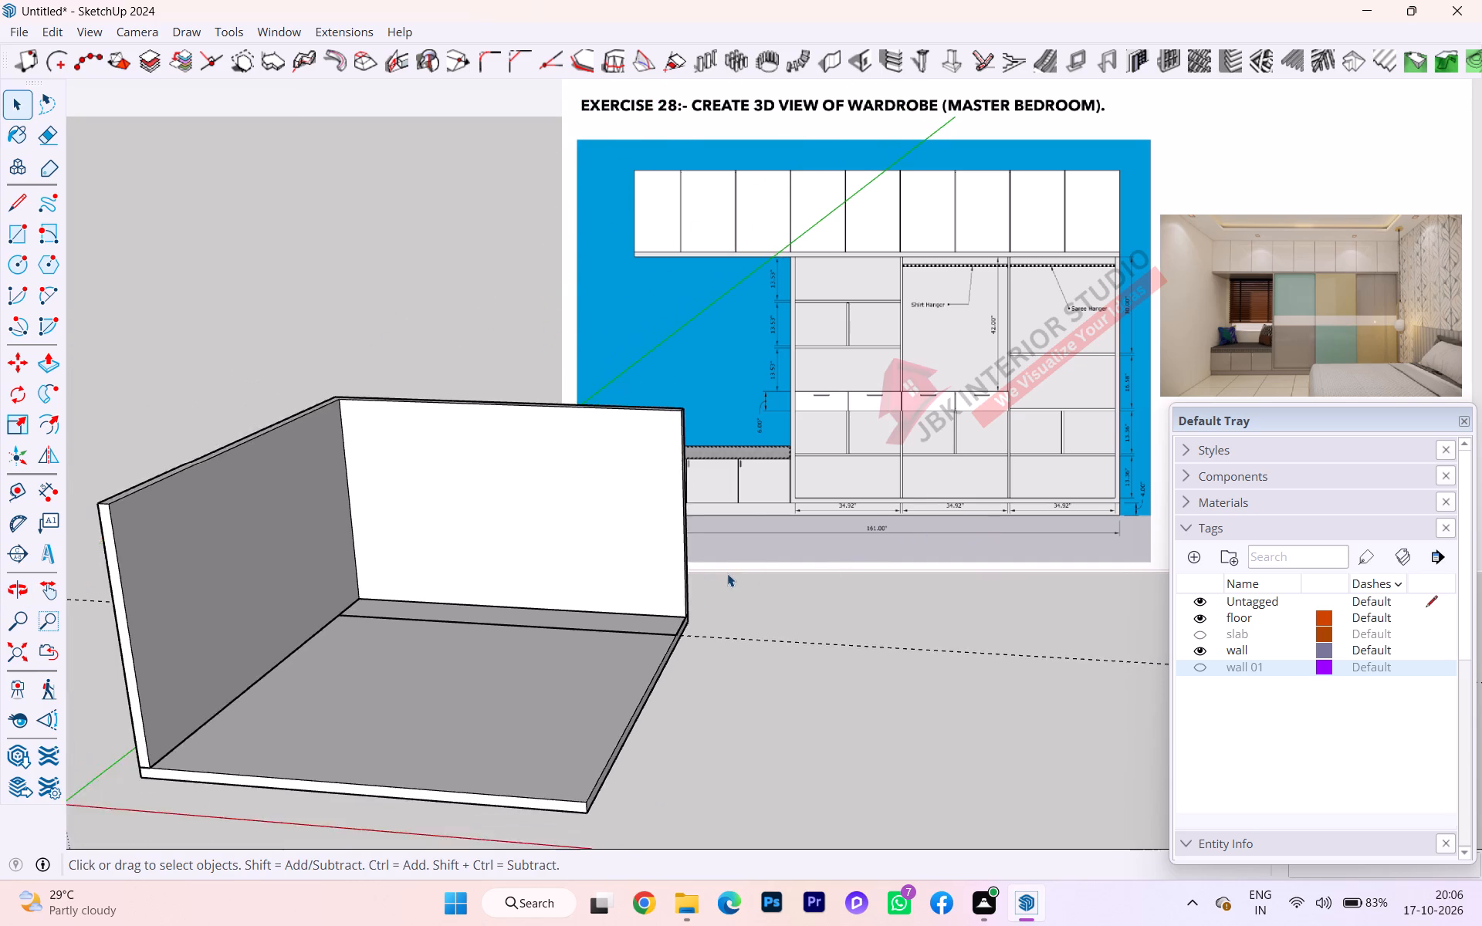
scroll(727, 573, "down", 1)
scroll(735, 478, "up", 8)
scroll(734, 478, "down", 2)
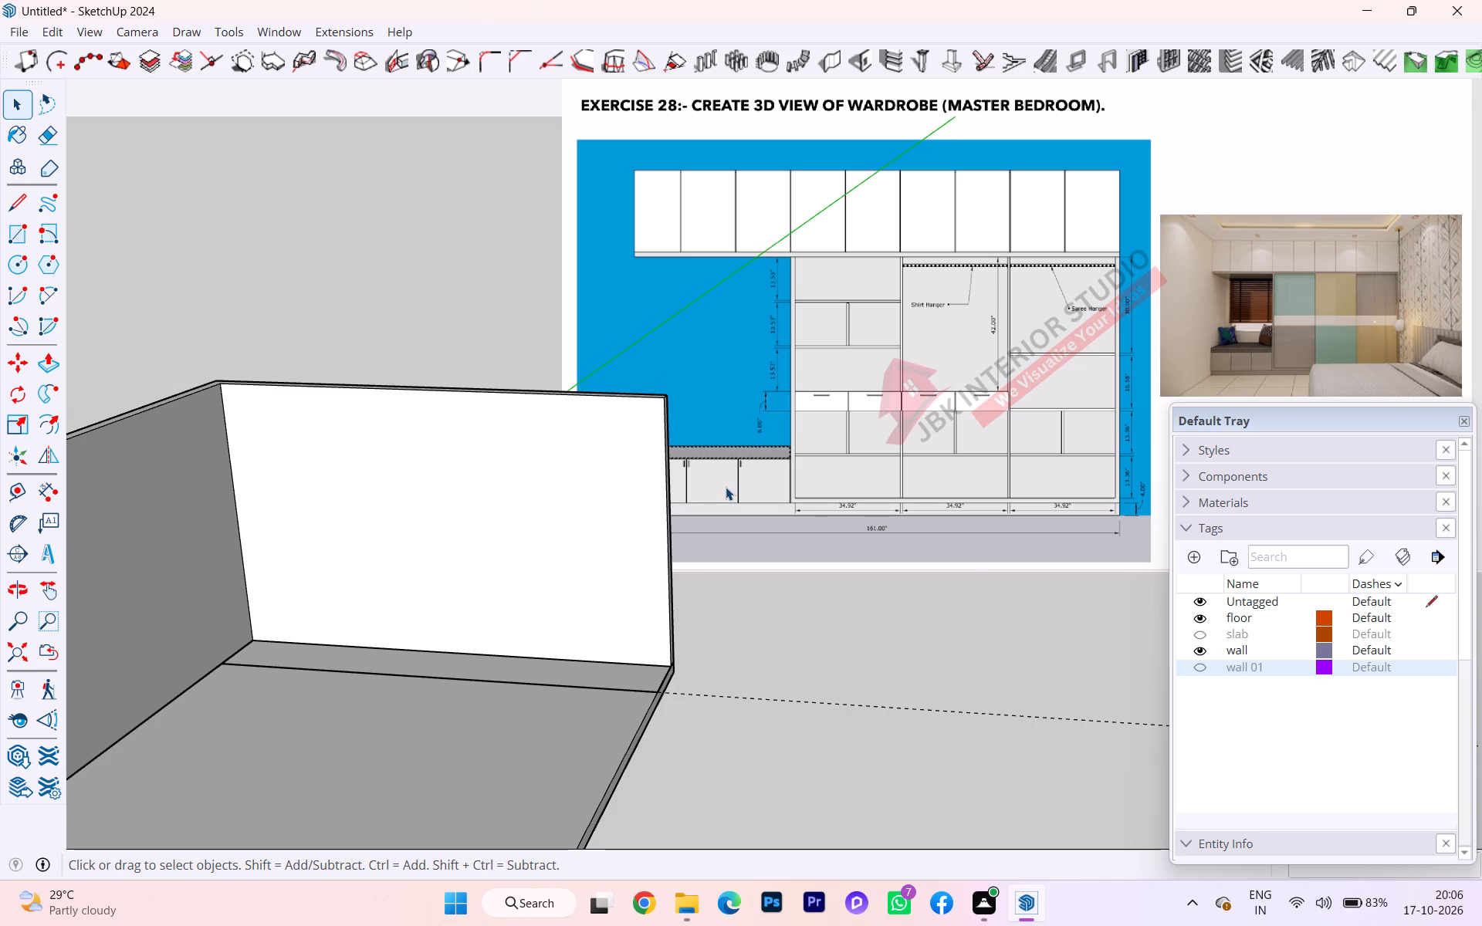
scroll(478, 755, "down", 3)
scroll(478, 755, "up", 1)
scroll(478, 755, "down", 1)
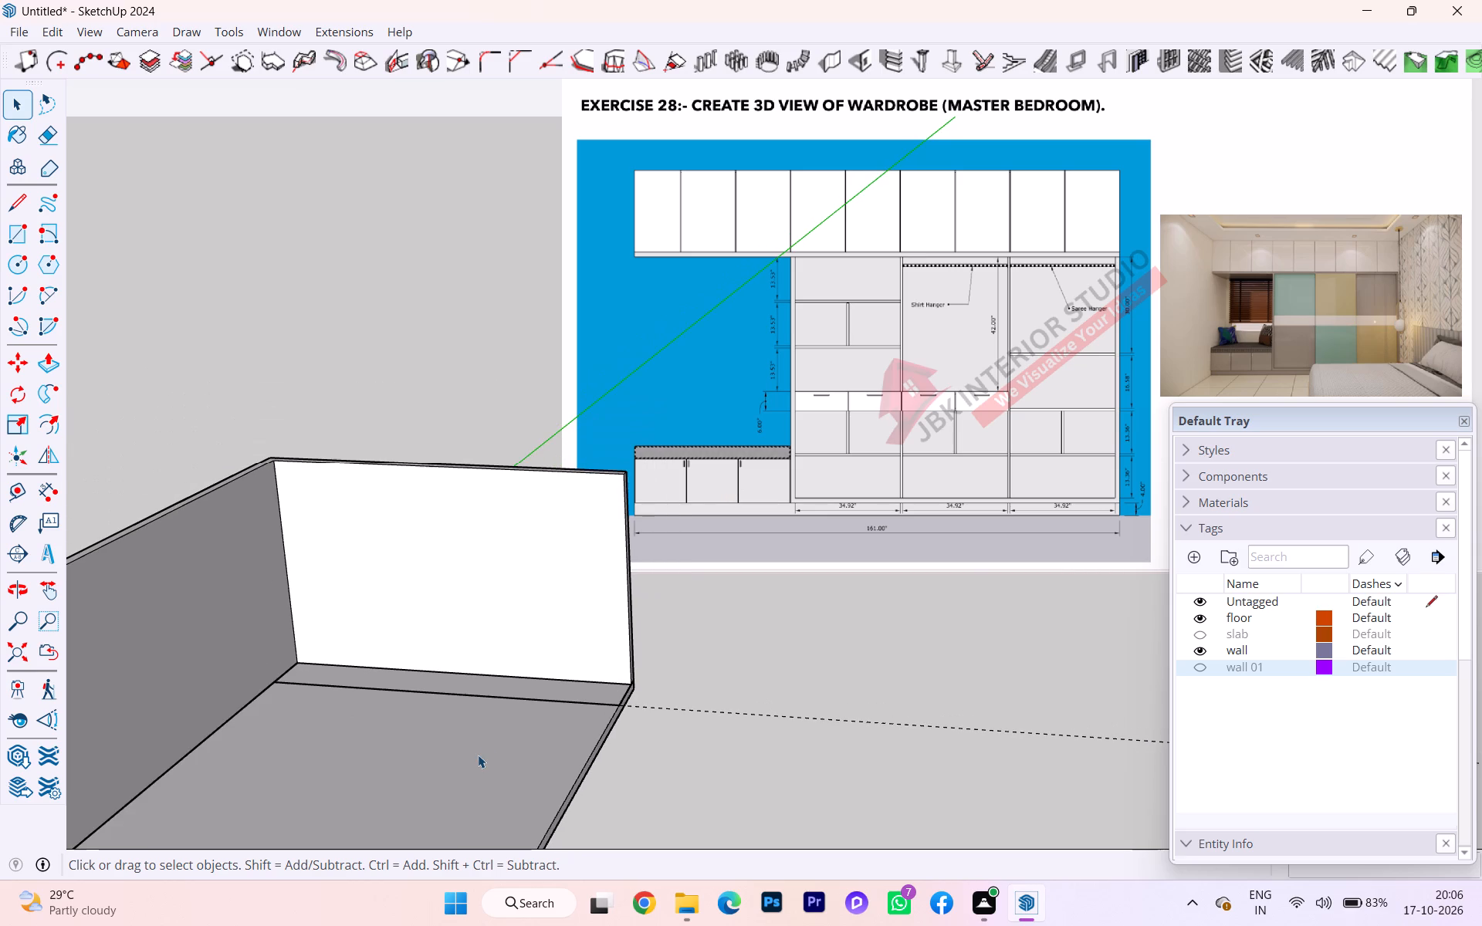
scroll(621, 560, "down", 2)
scroll(316, 575, "up", 4)
scroll(452, 553, "up", 1)
scroll(452, 553, "down", 2)
scroll(452, 553, "up", 2)
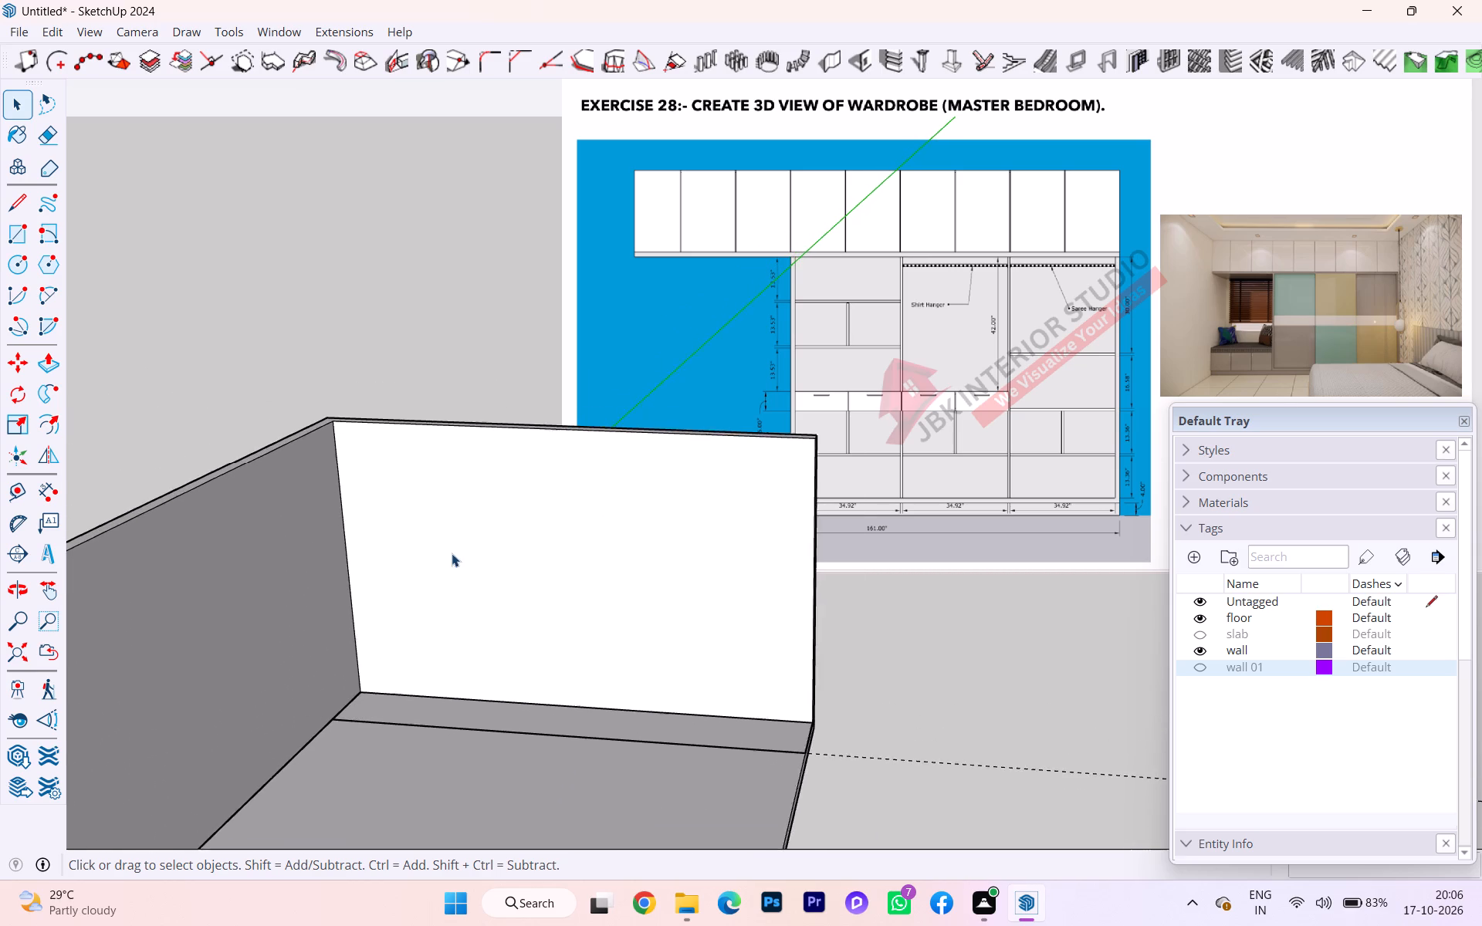
middle_click_drag(521, 624, 442, 744)
scroll(364, 685, "down", 2)
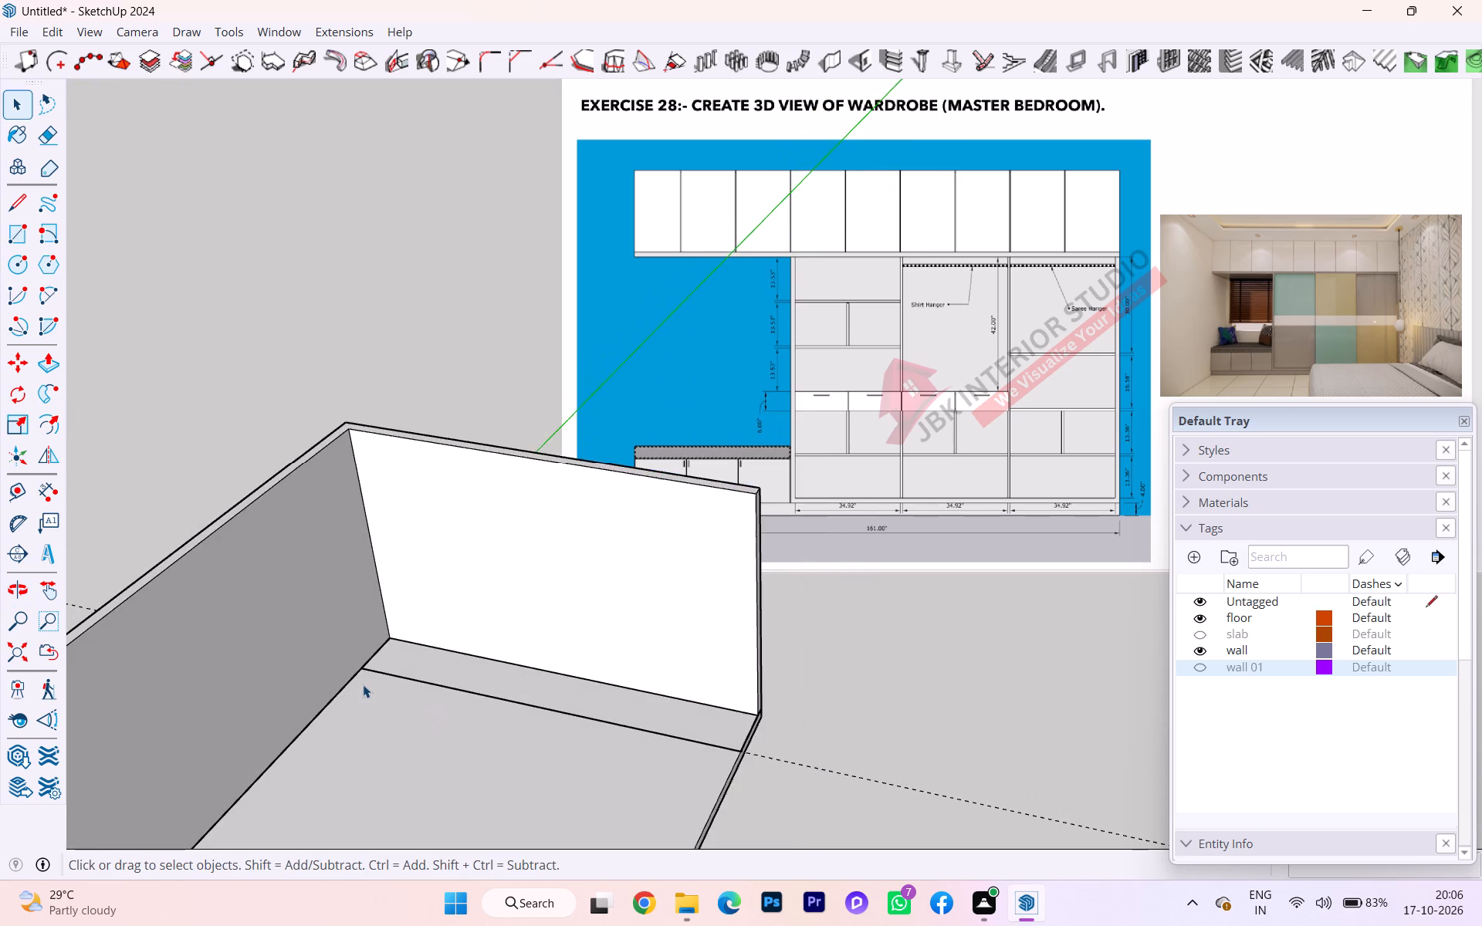
scroll(360, 683, "down", 7)
scroll(473, 646, "down", 2)
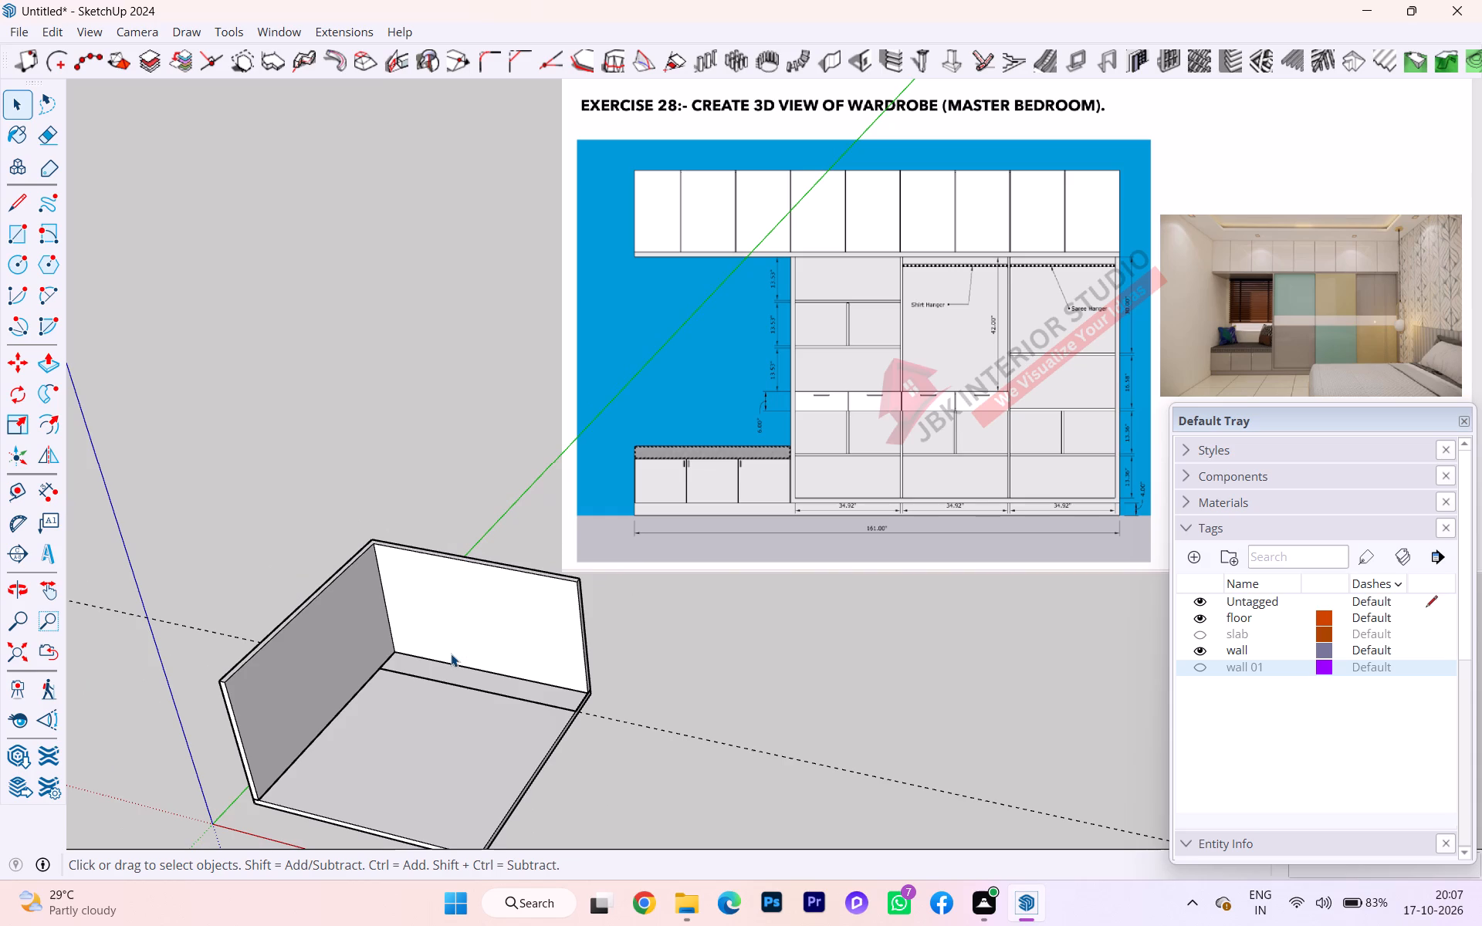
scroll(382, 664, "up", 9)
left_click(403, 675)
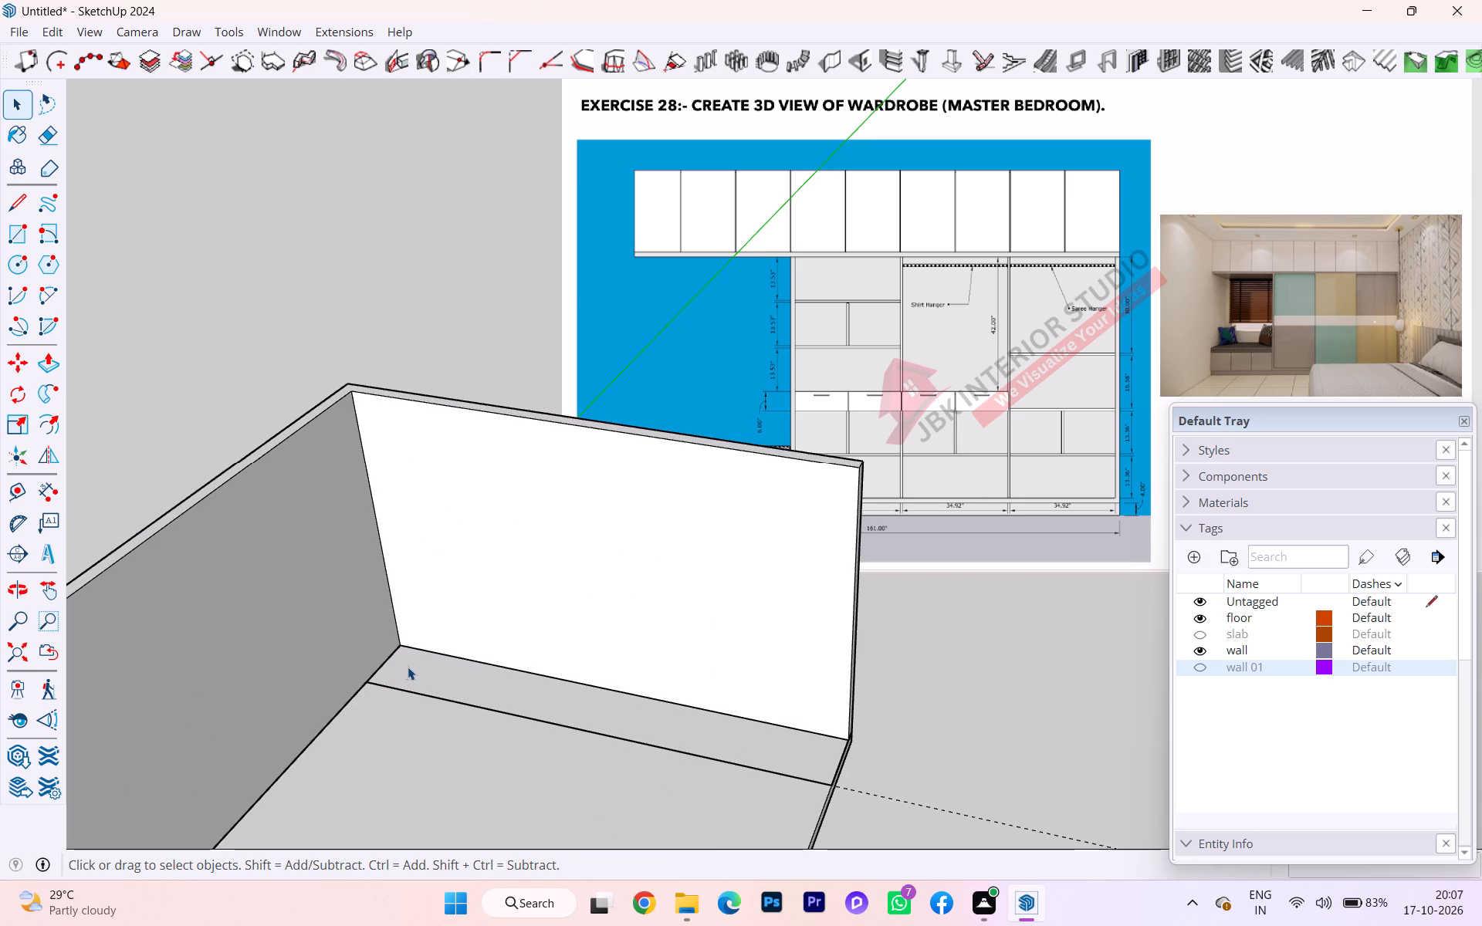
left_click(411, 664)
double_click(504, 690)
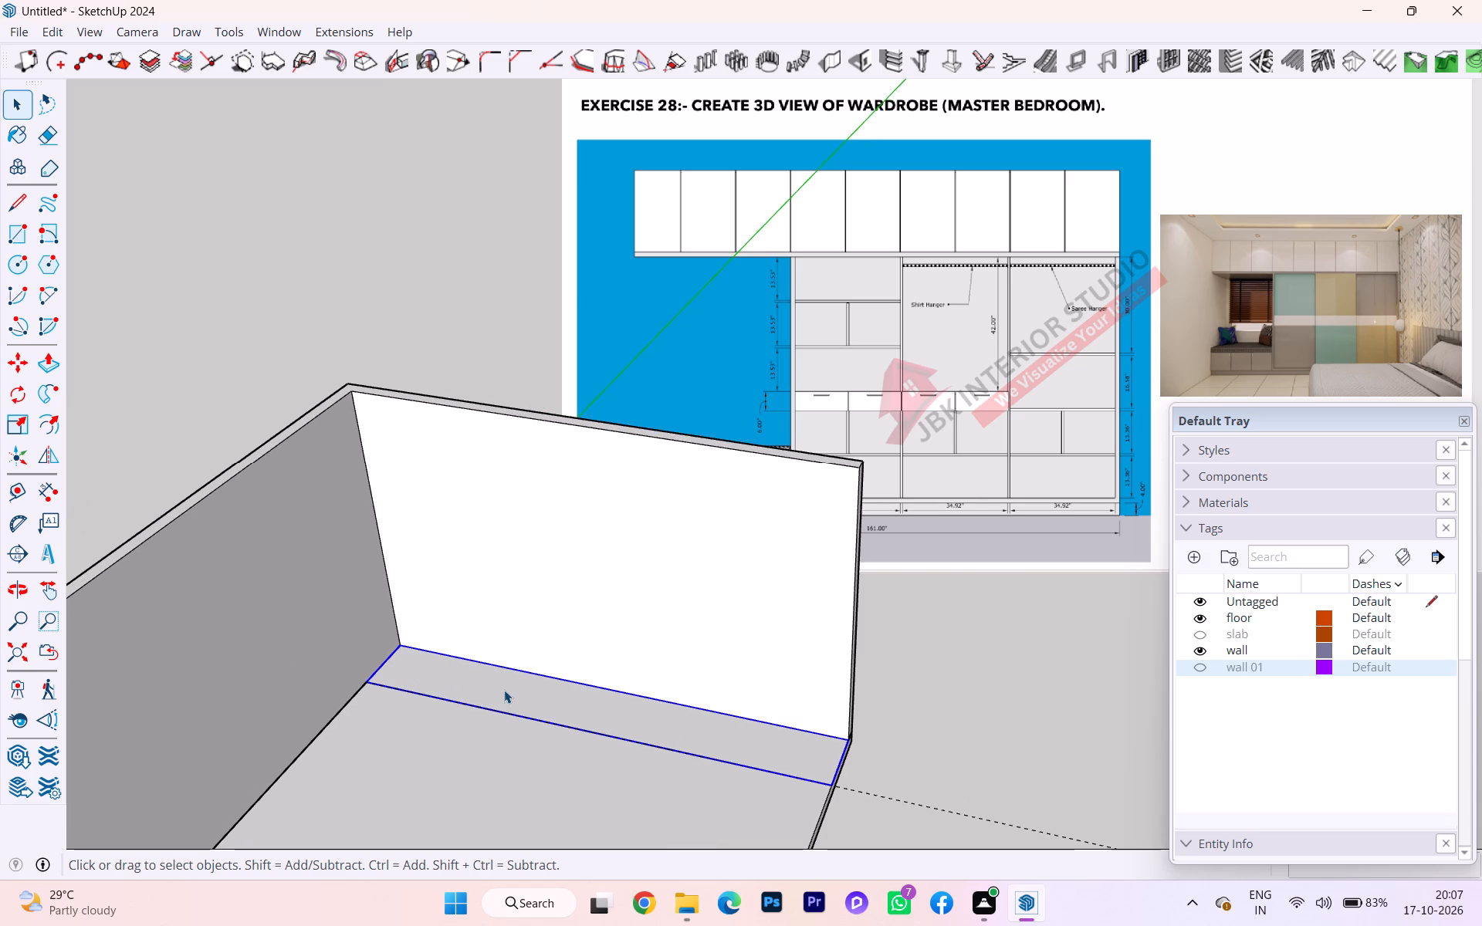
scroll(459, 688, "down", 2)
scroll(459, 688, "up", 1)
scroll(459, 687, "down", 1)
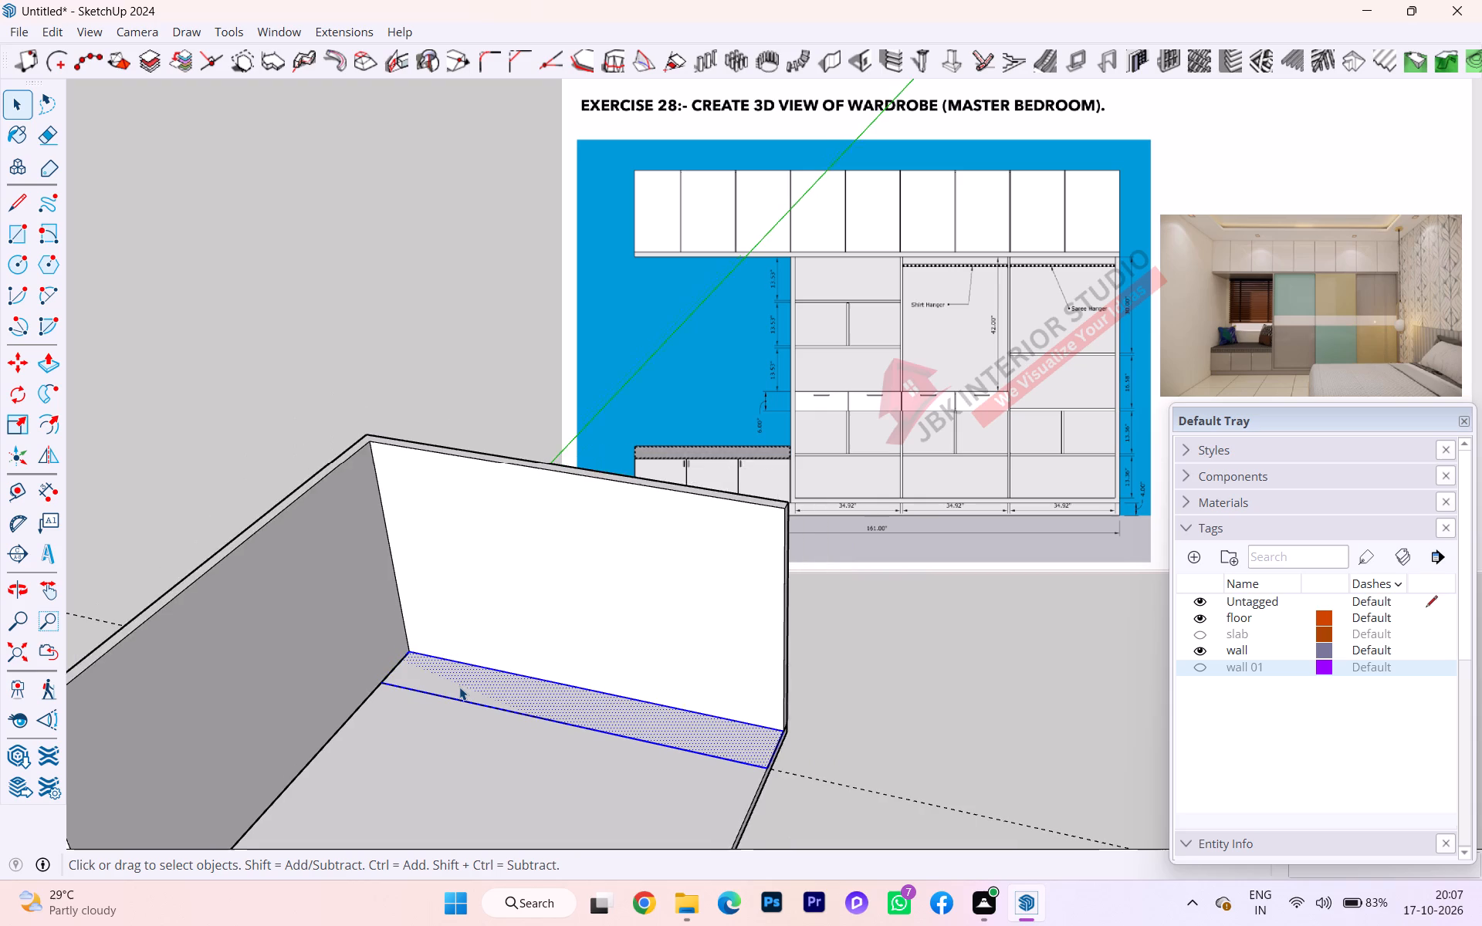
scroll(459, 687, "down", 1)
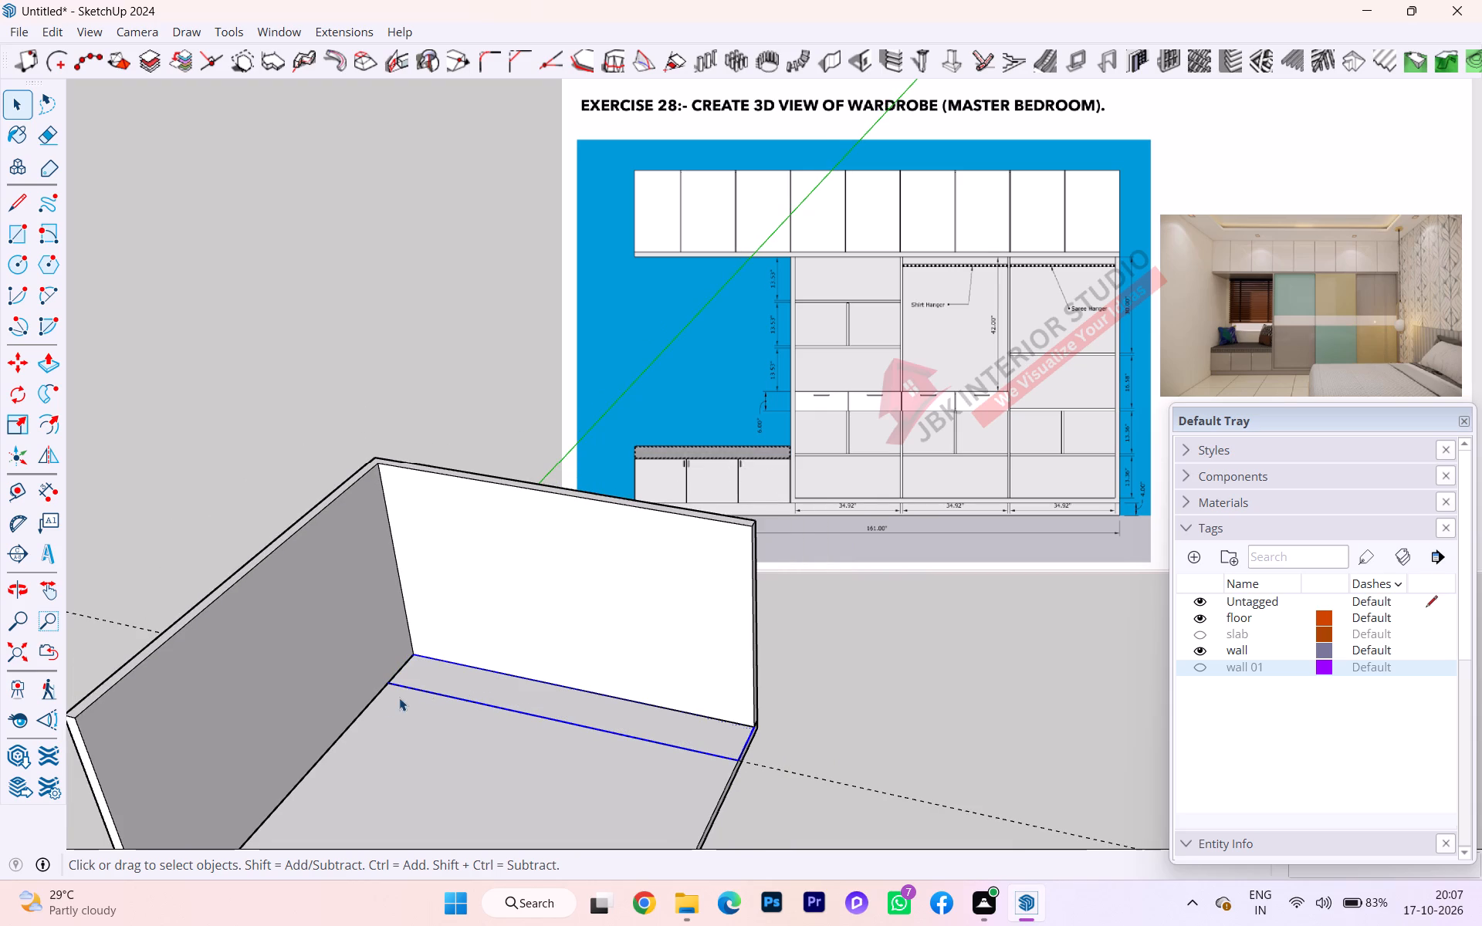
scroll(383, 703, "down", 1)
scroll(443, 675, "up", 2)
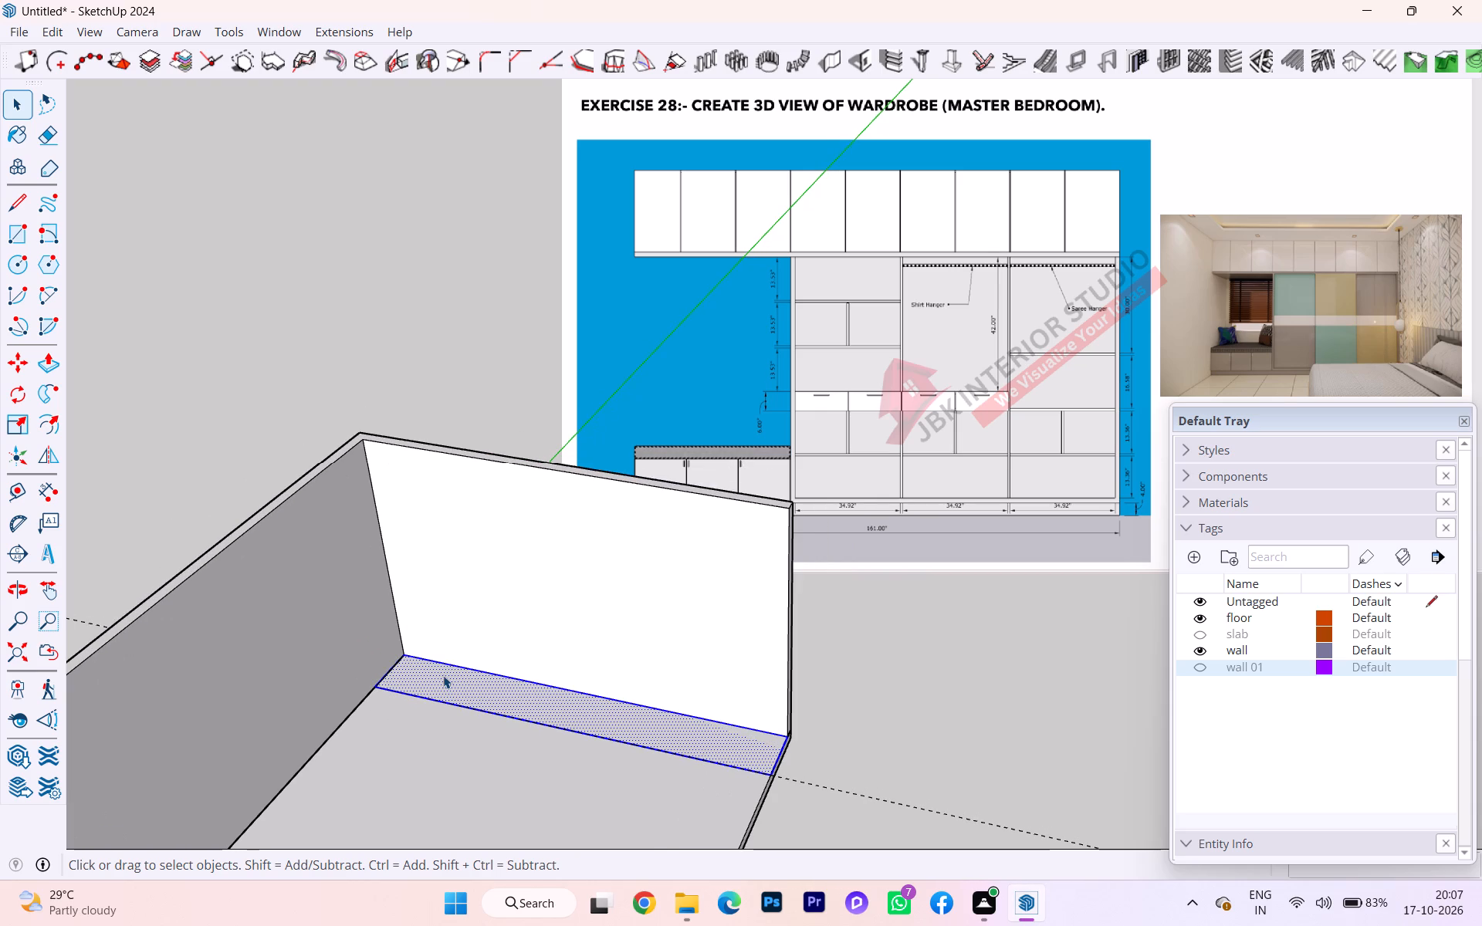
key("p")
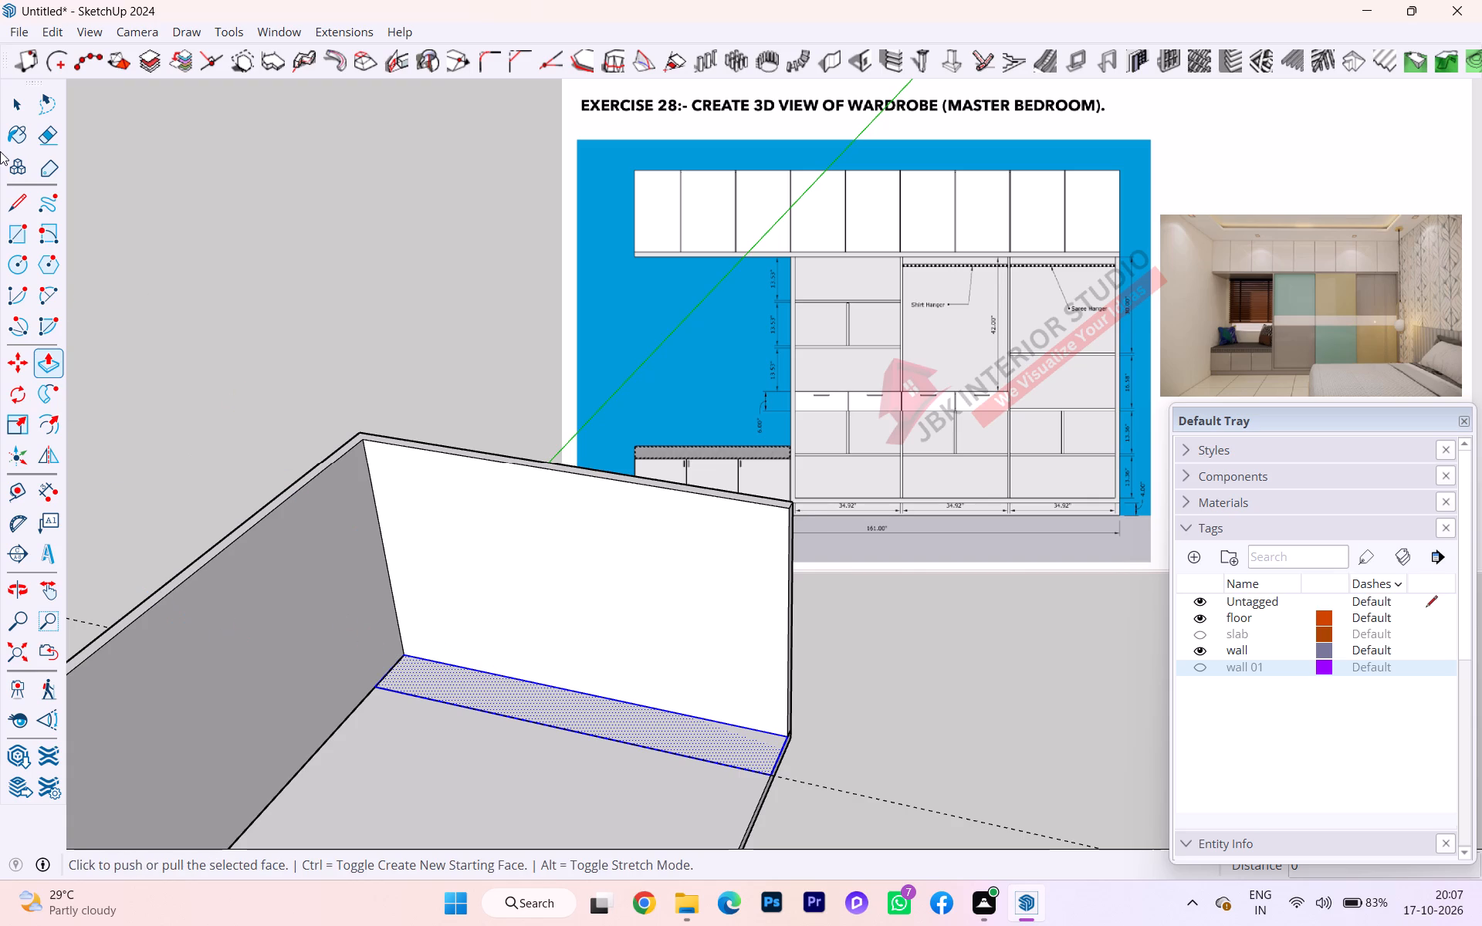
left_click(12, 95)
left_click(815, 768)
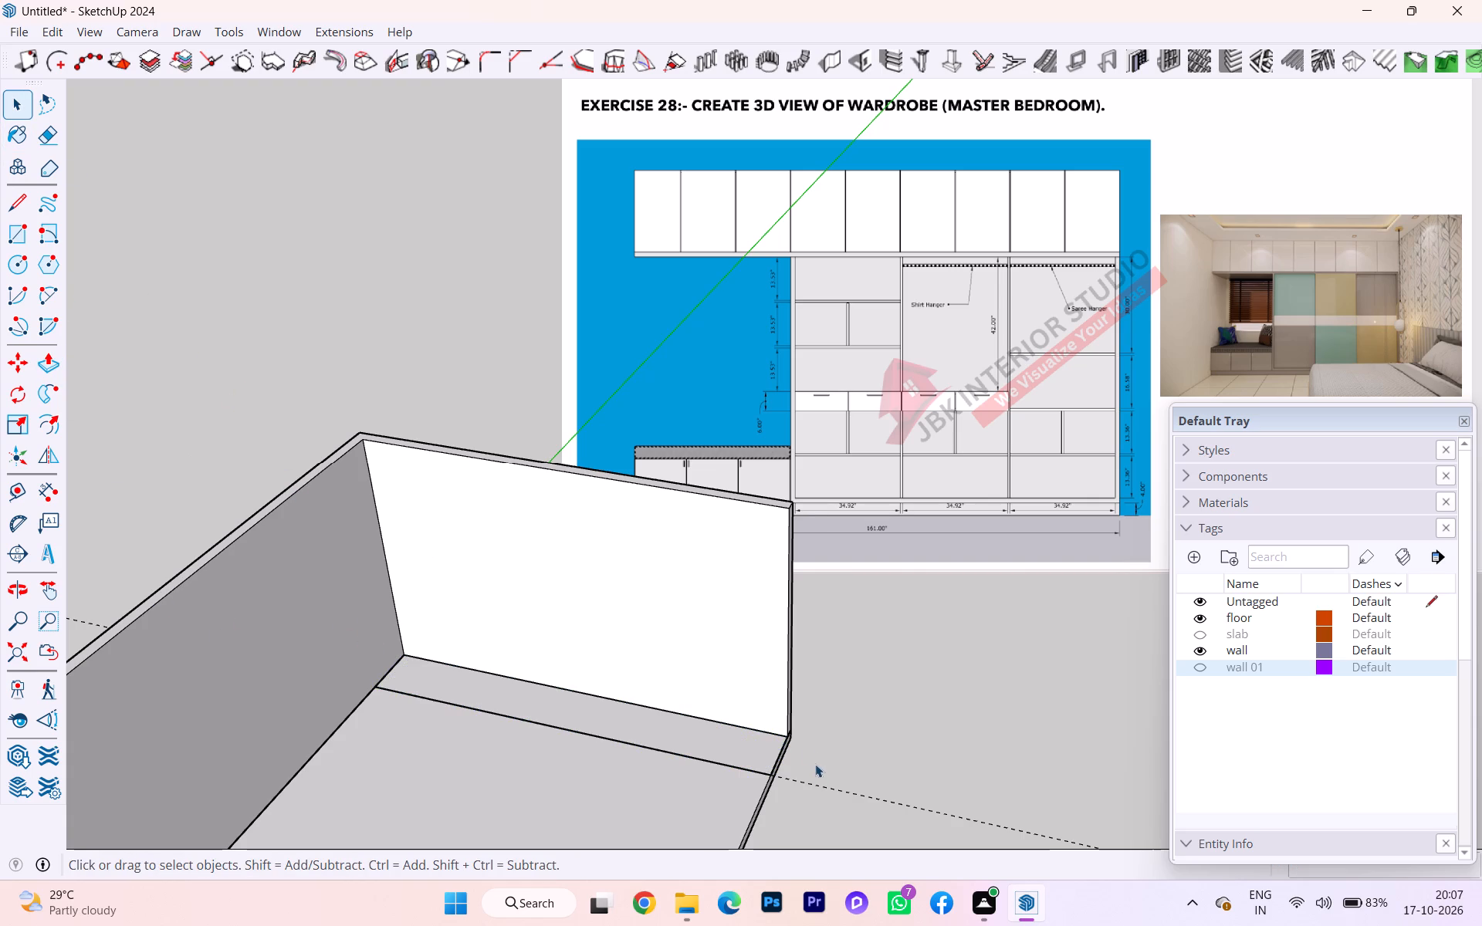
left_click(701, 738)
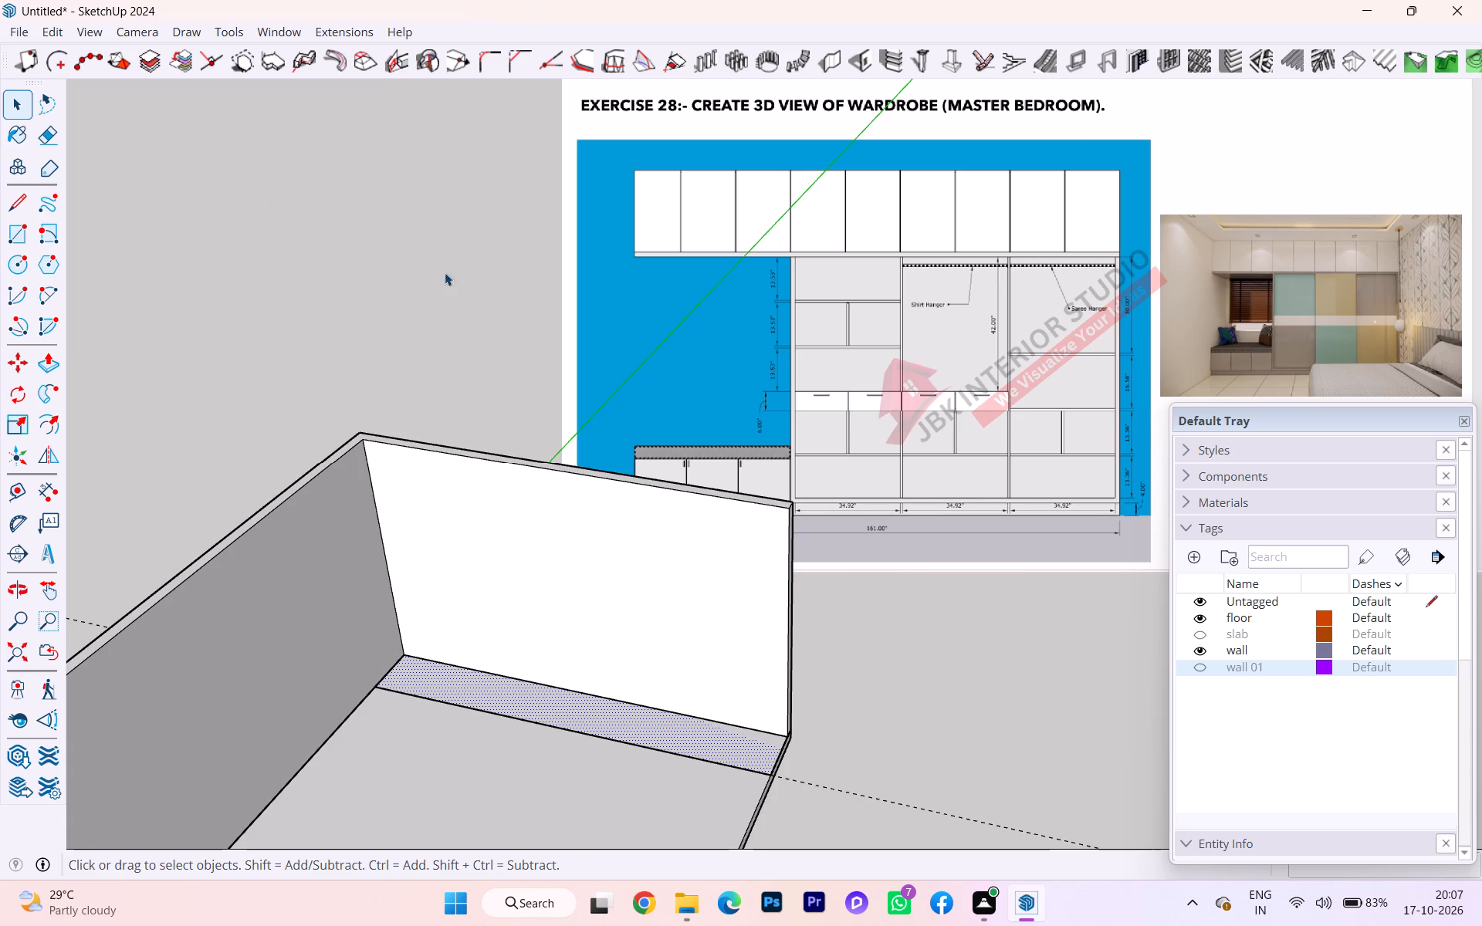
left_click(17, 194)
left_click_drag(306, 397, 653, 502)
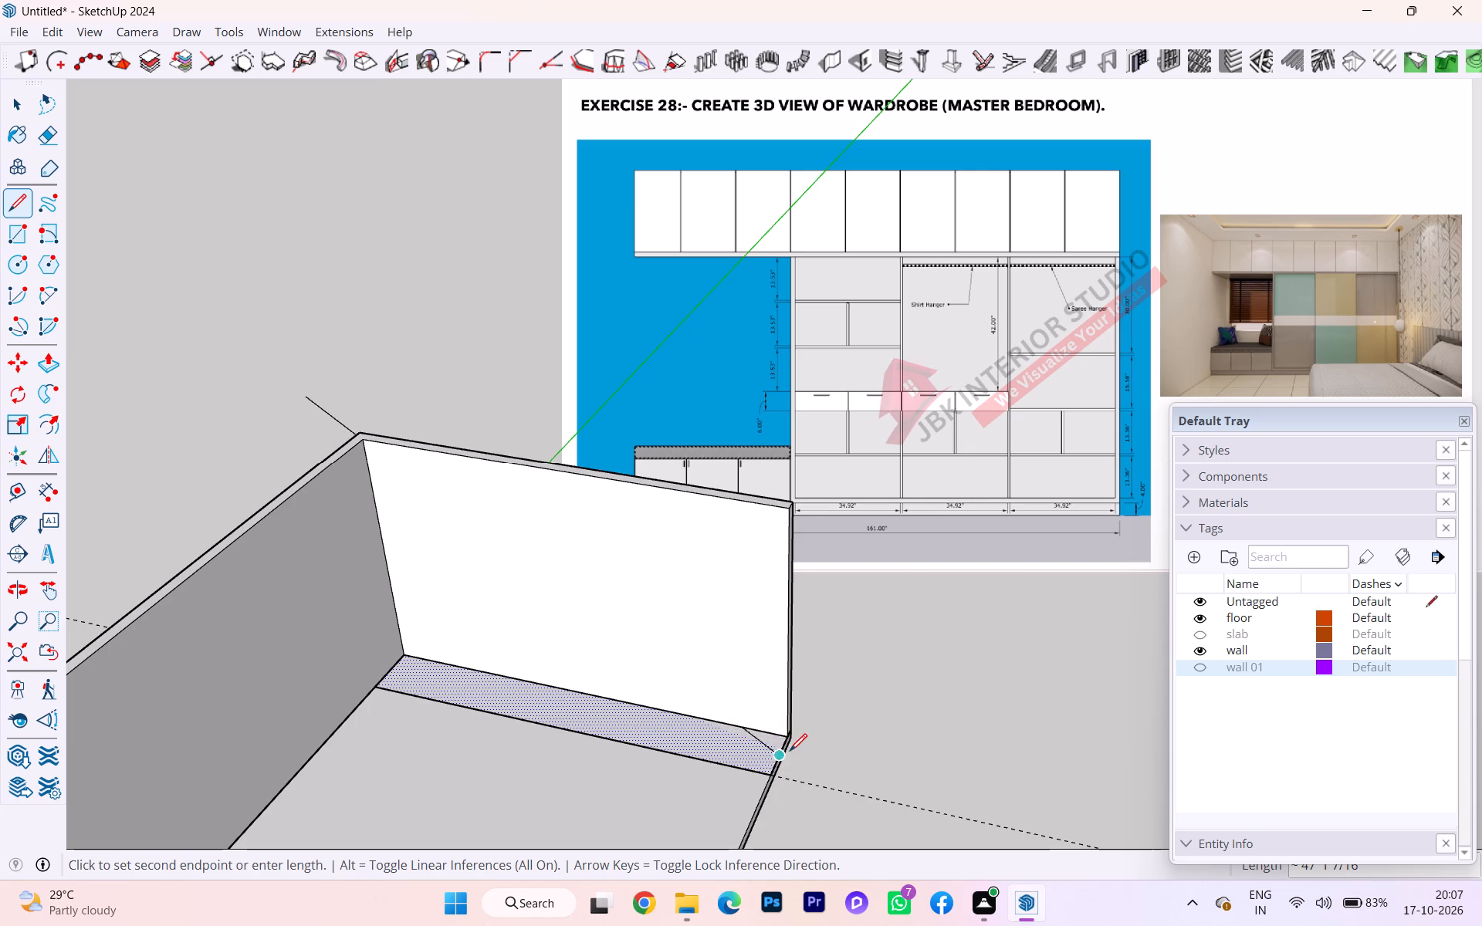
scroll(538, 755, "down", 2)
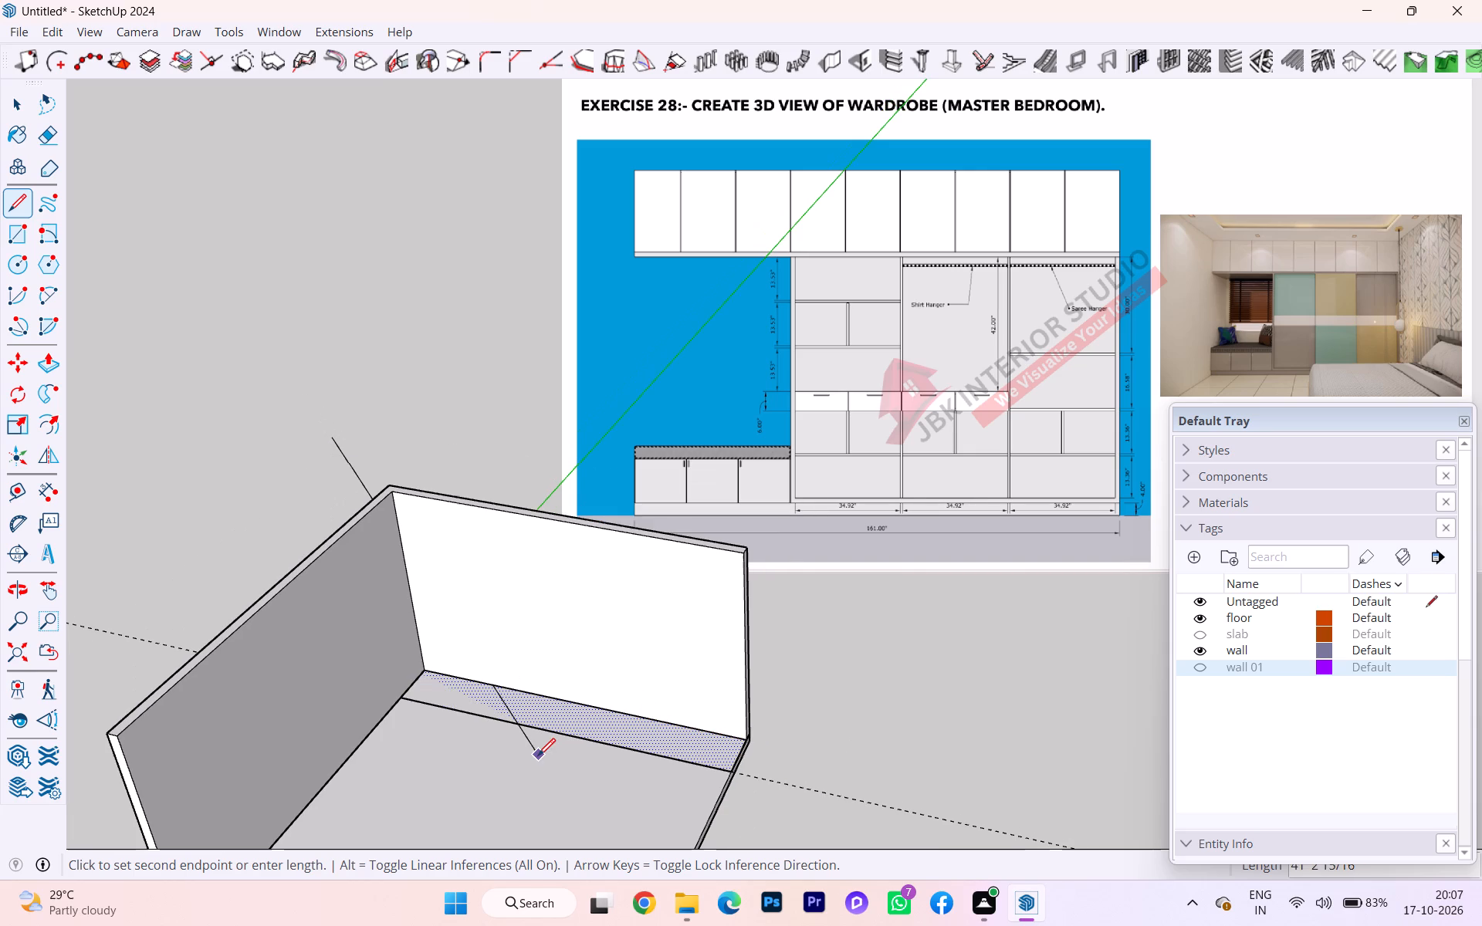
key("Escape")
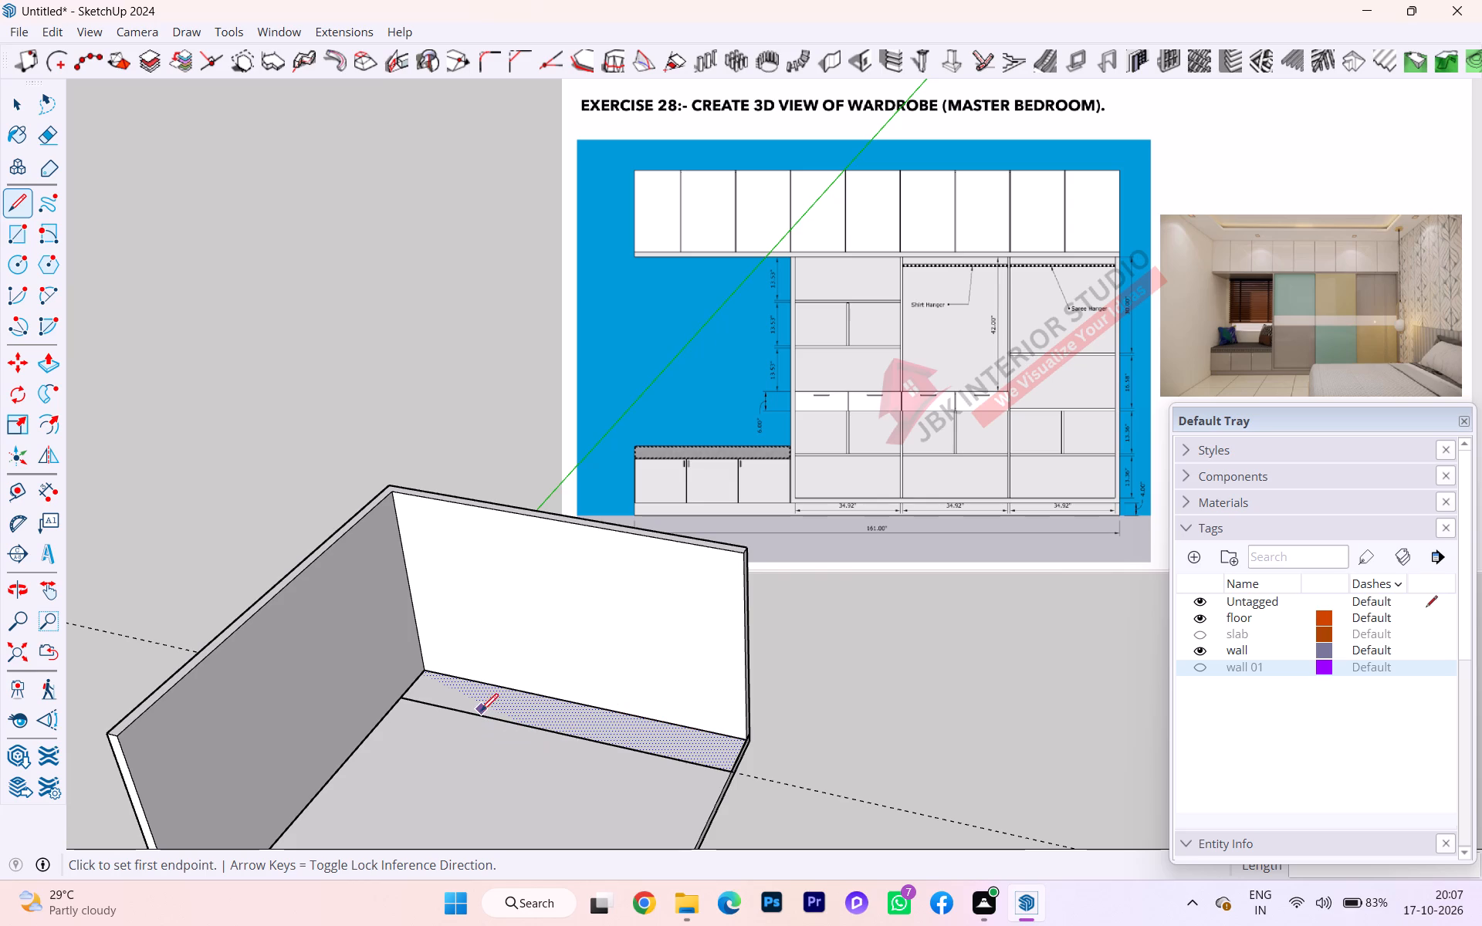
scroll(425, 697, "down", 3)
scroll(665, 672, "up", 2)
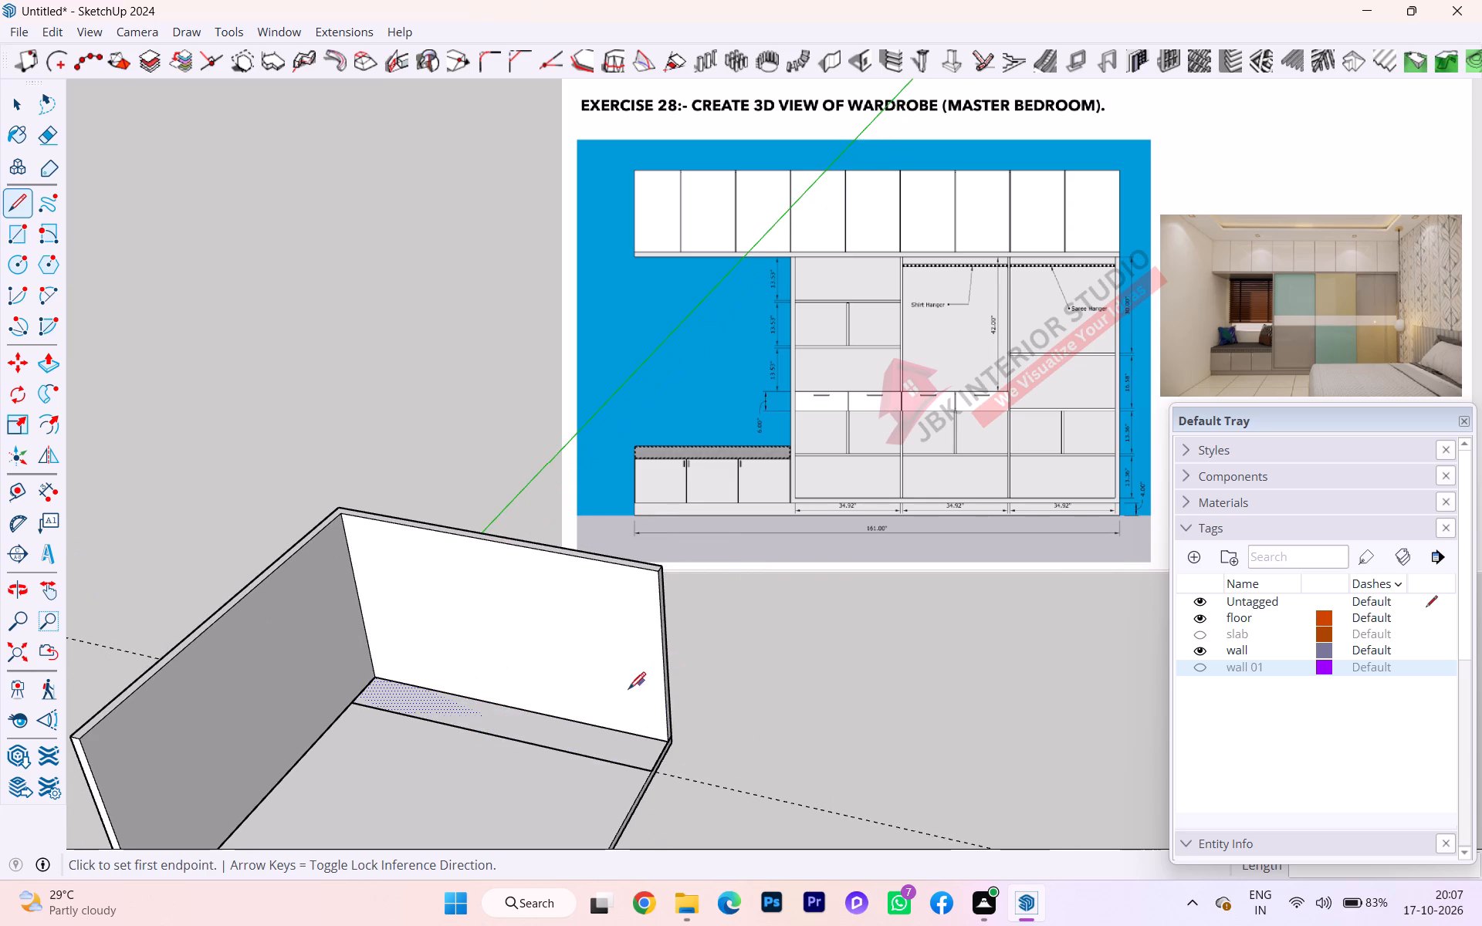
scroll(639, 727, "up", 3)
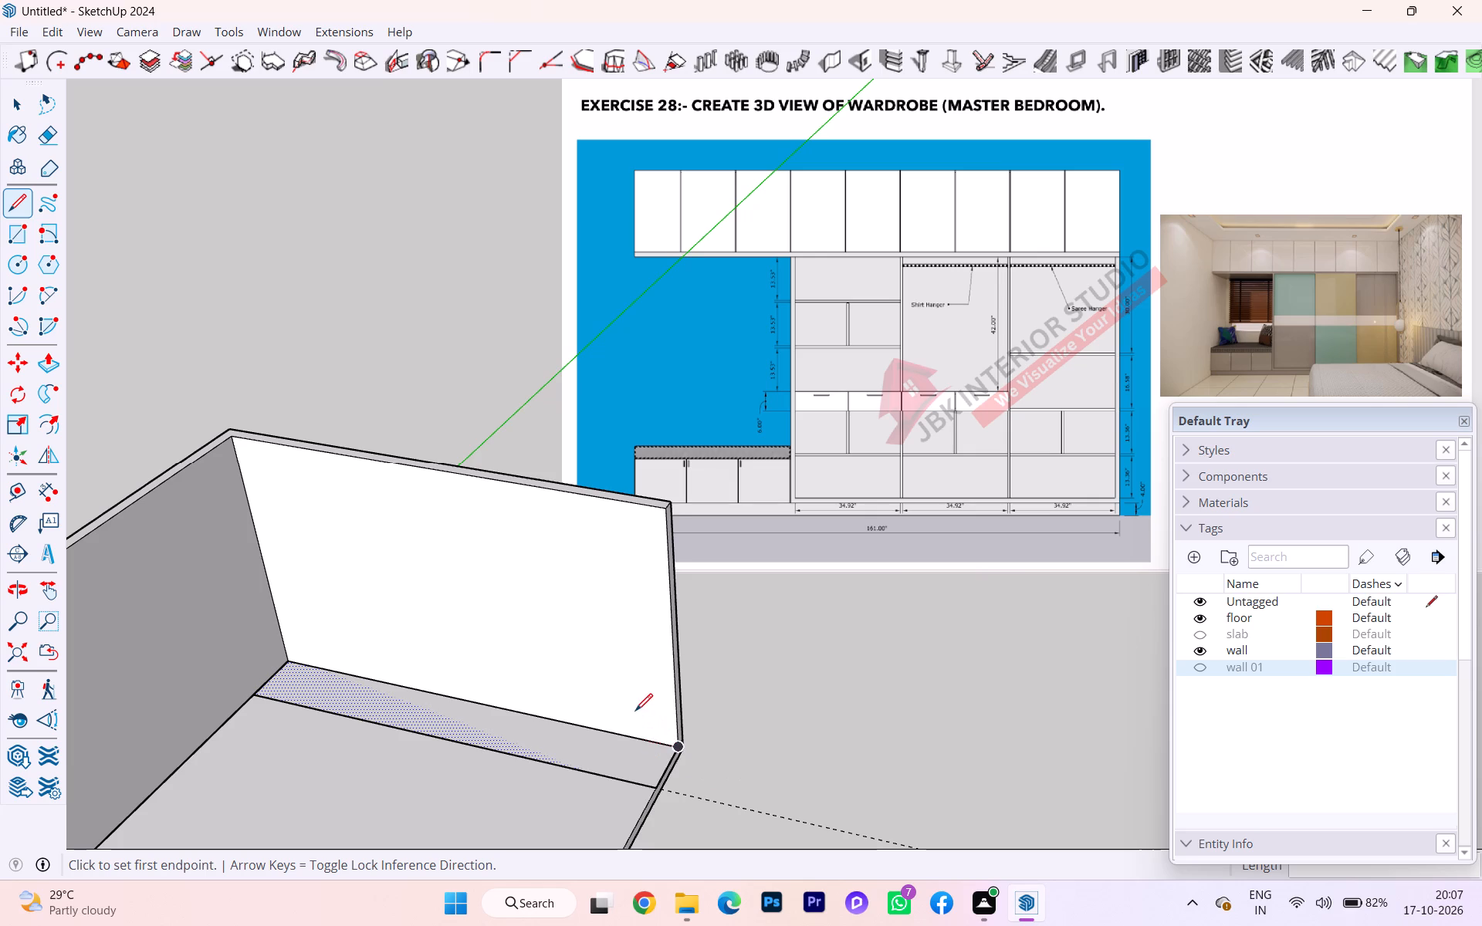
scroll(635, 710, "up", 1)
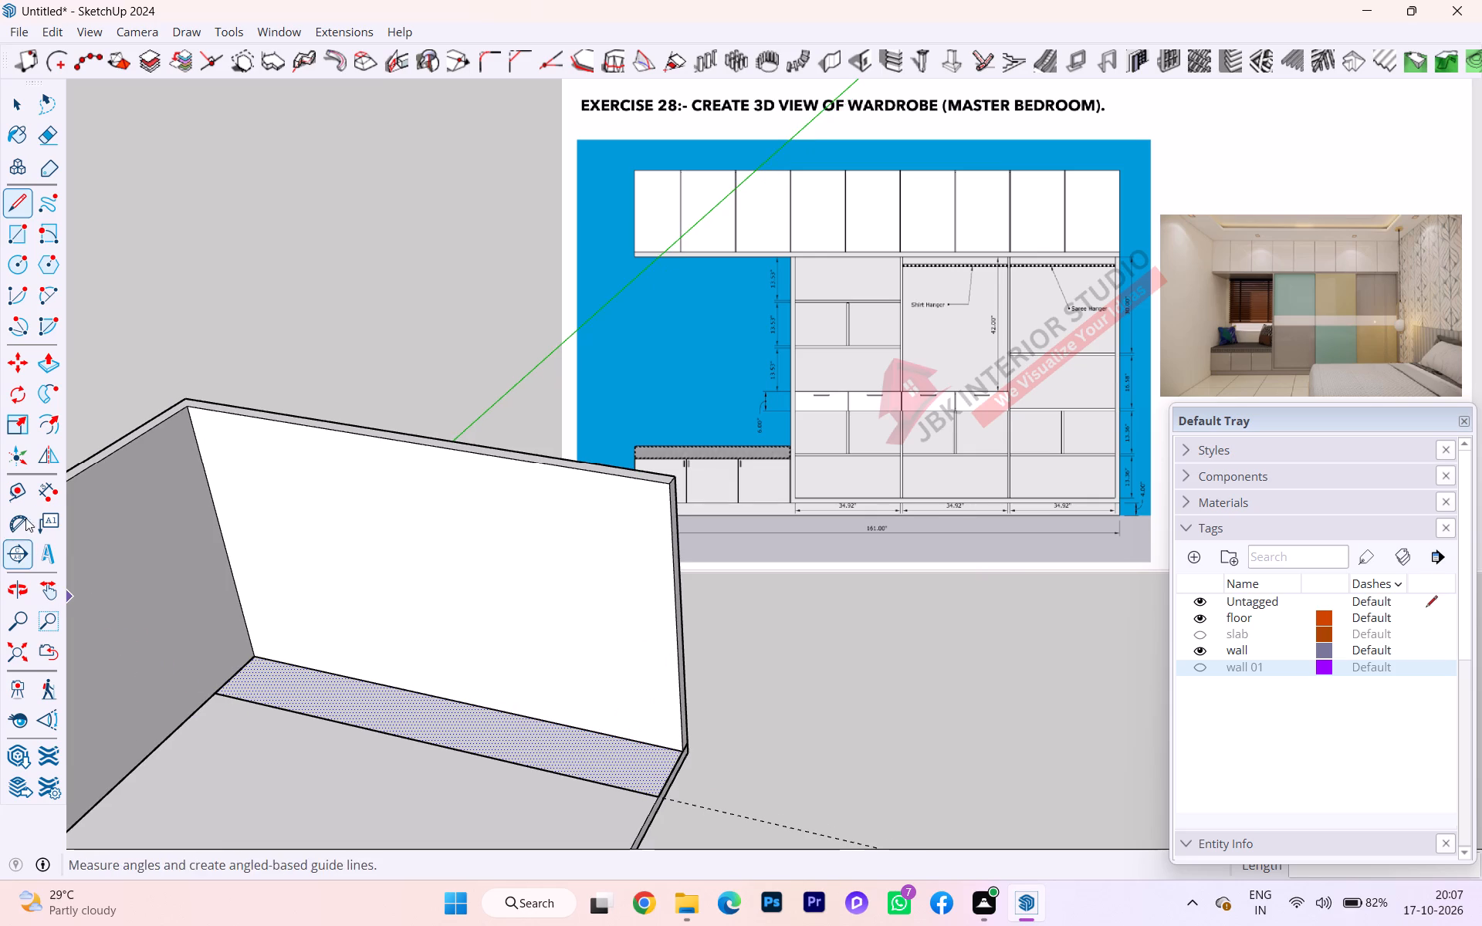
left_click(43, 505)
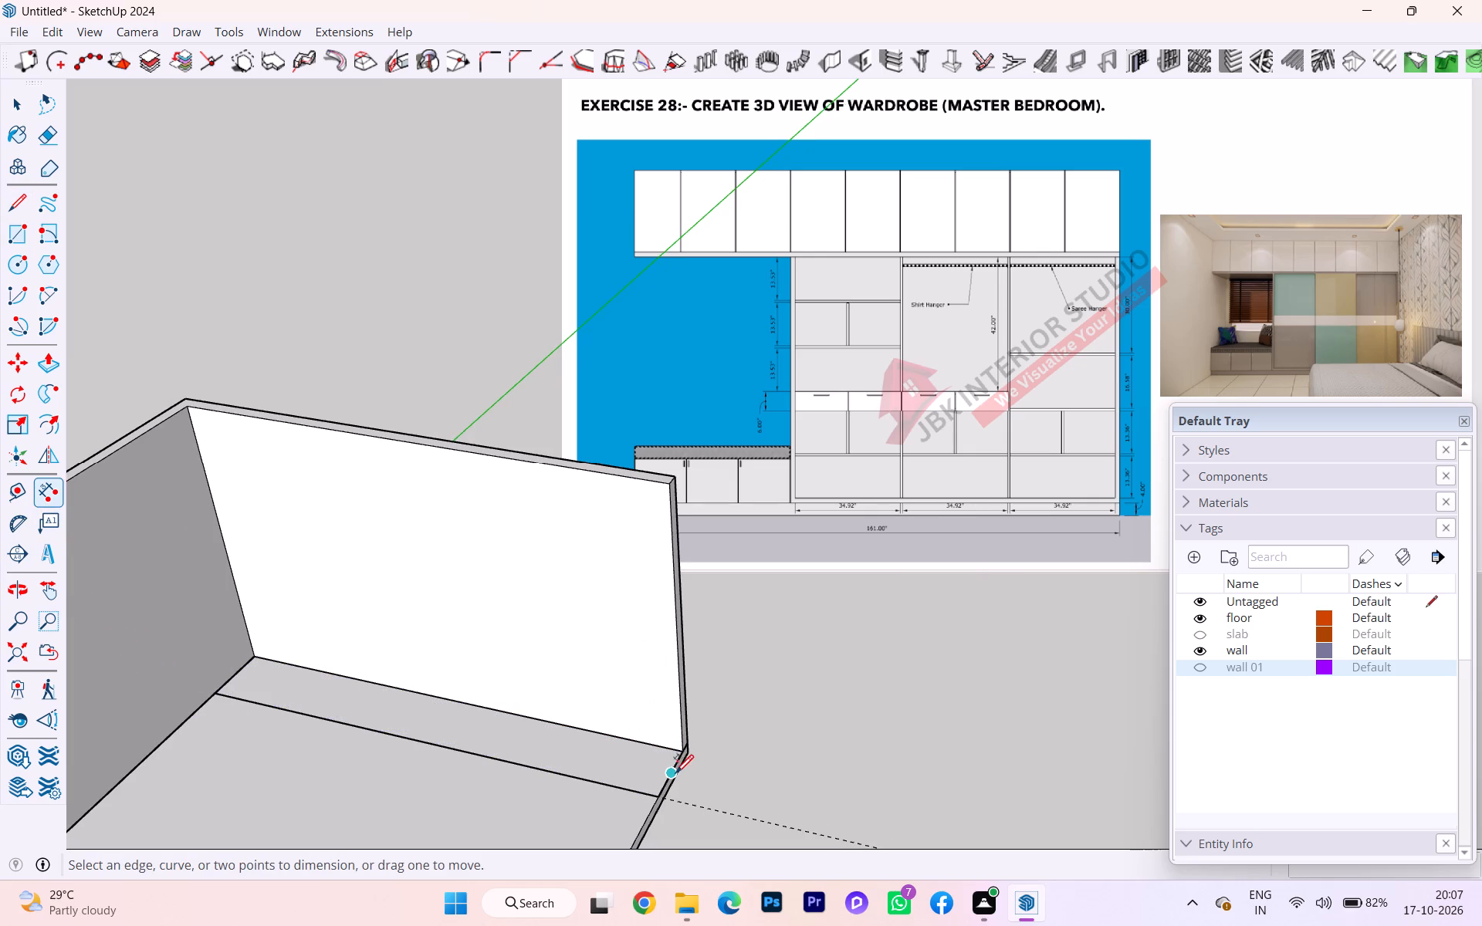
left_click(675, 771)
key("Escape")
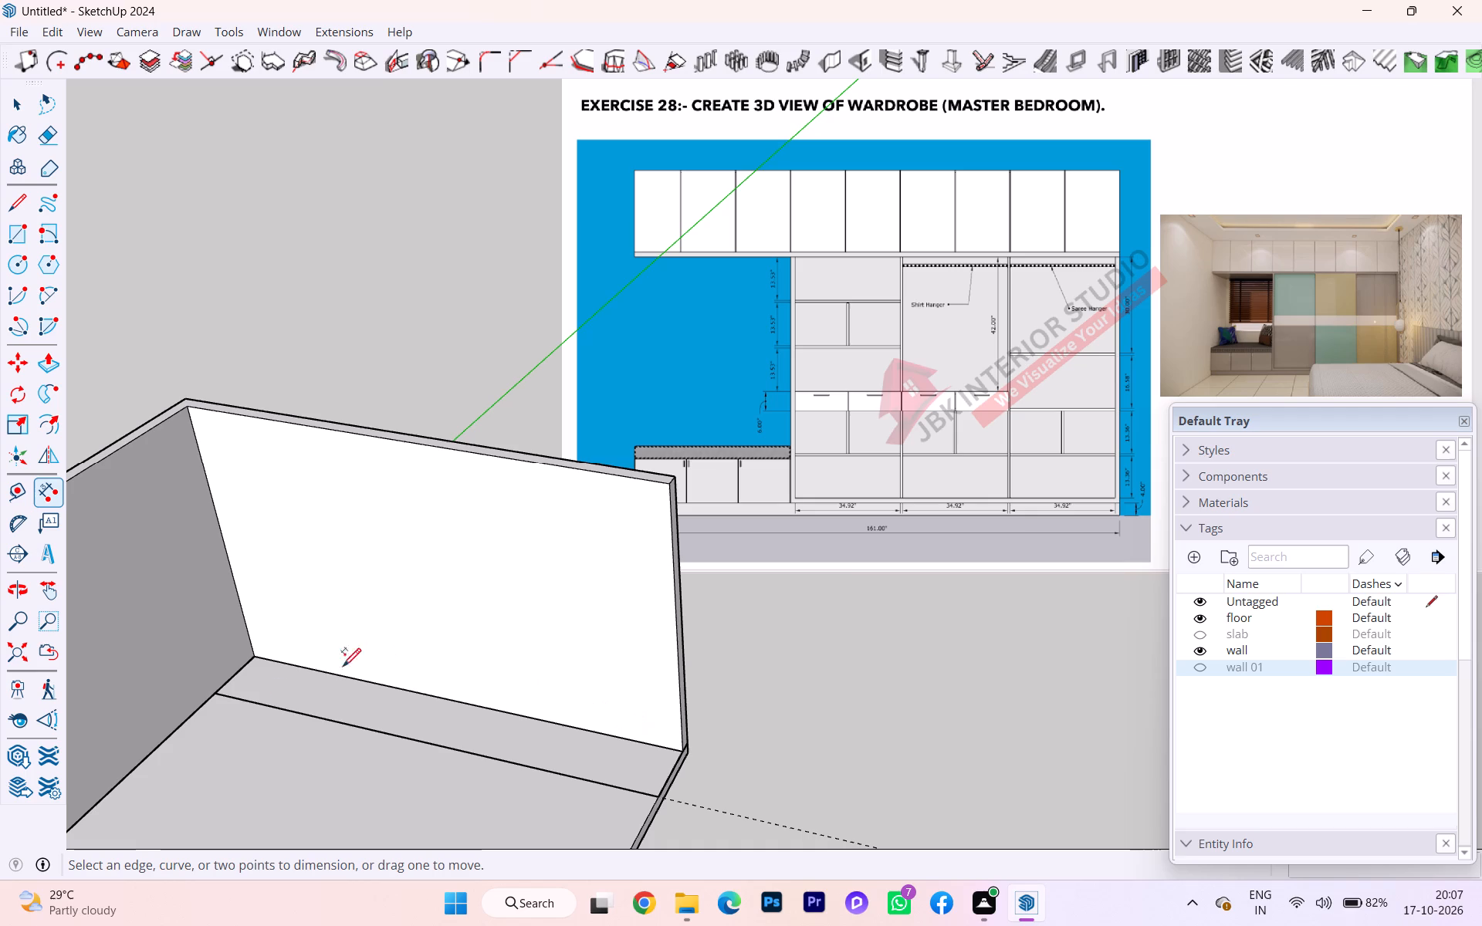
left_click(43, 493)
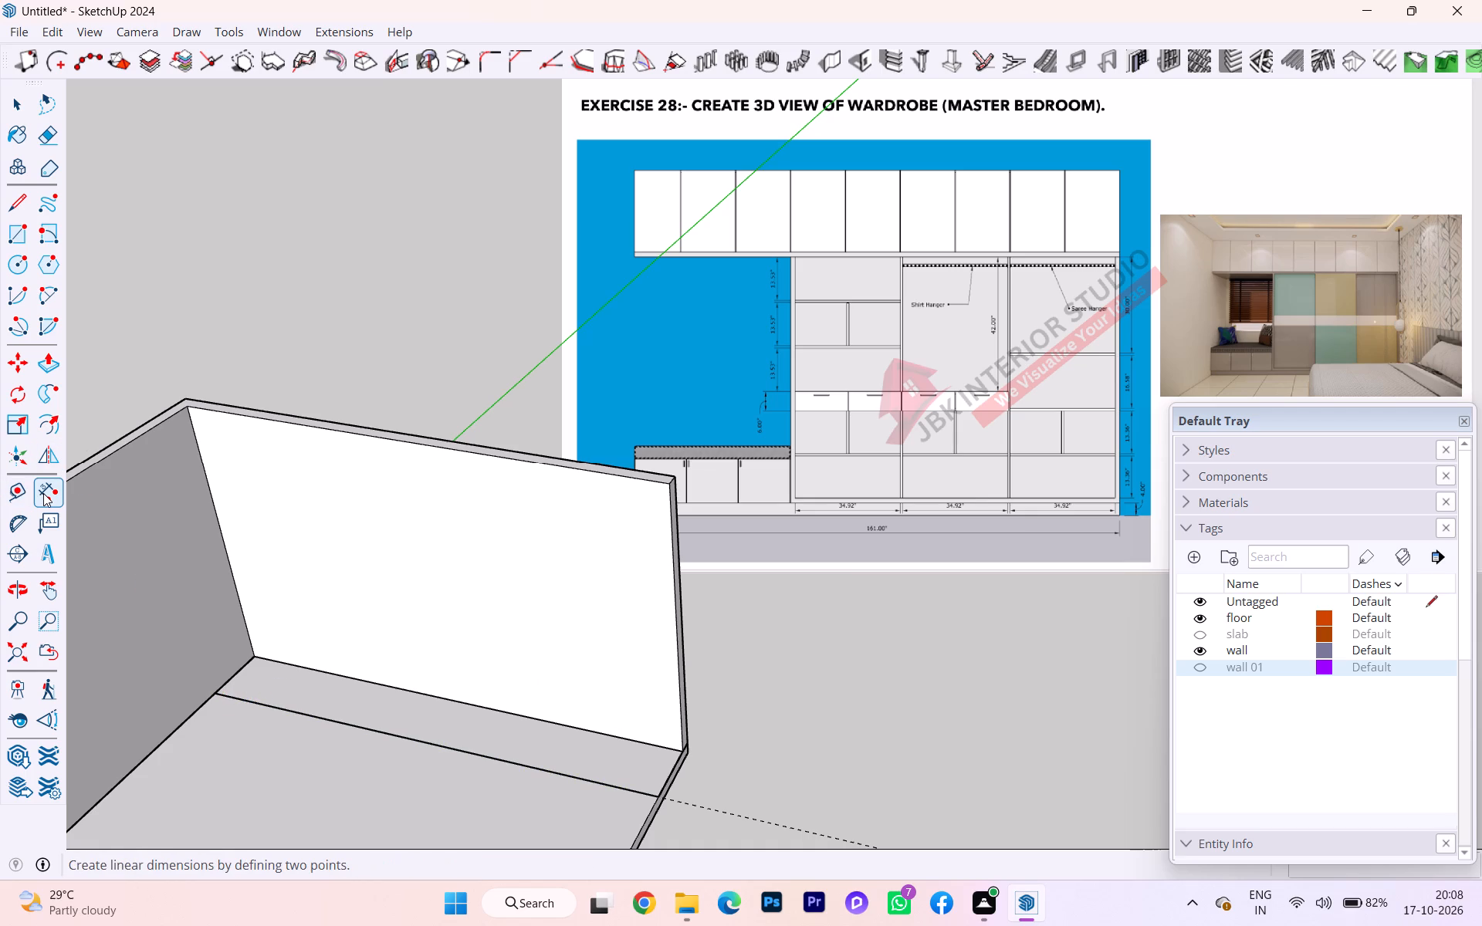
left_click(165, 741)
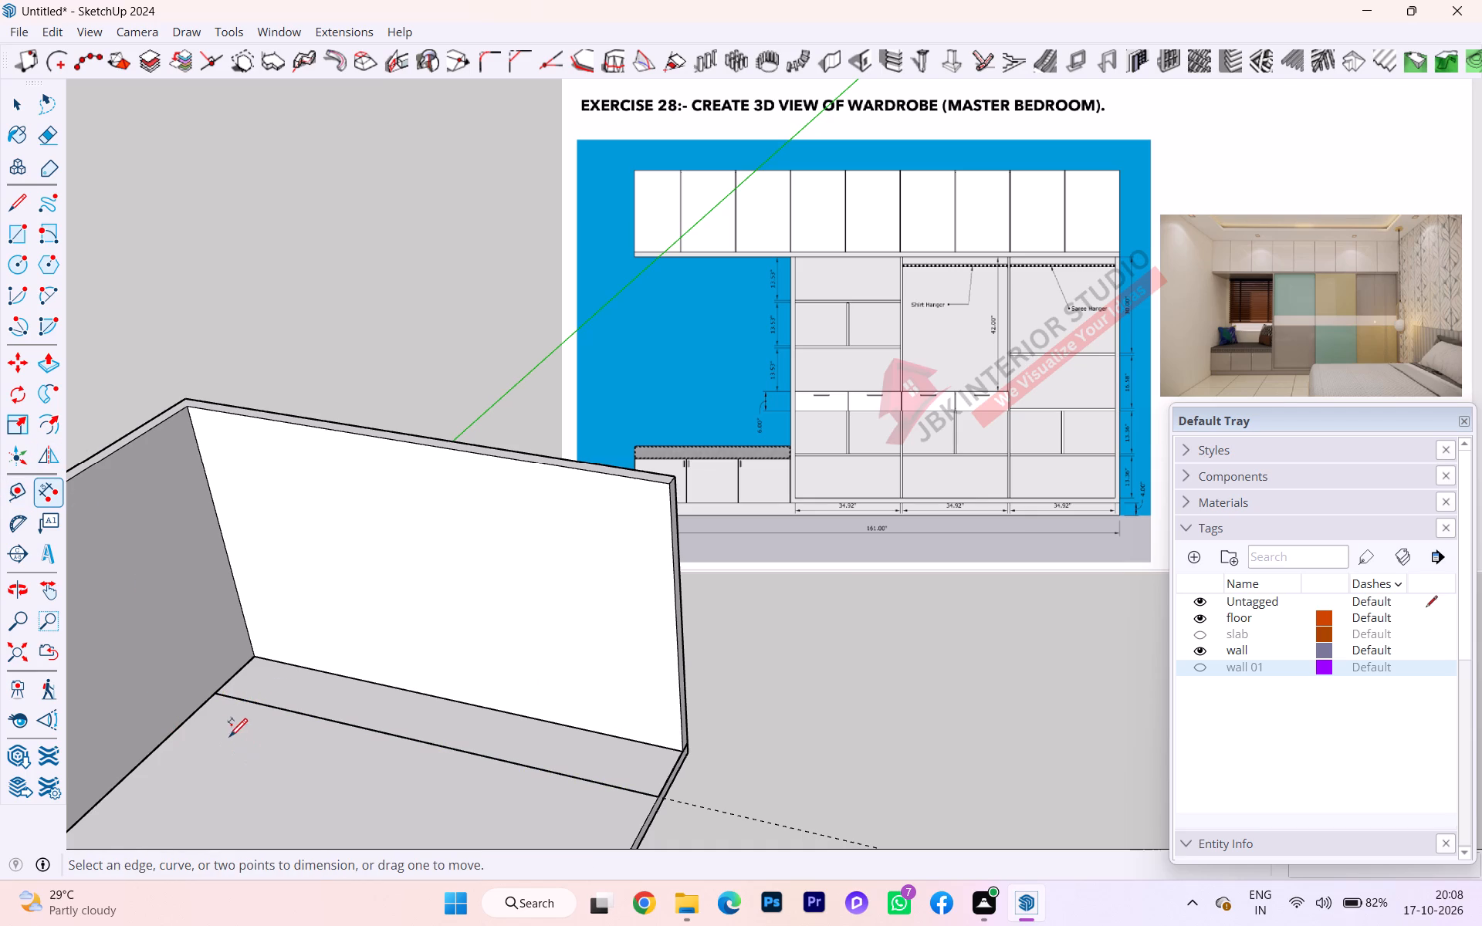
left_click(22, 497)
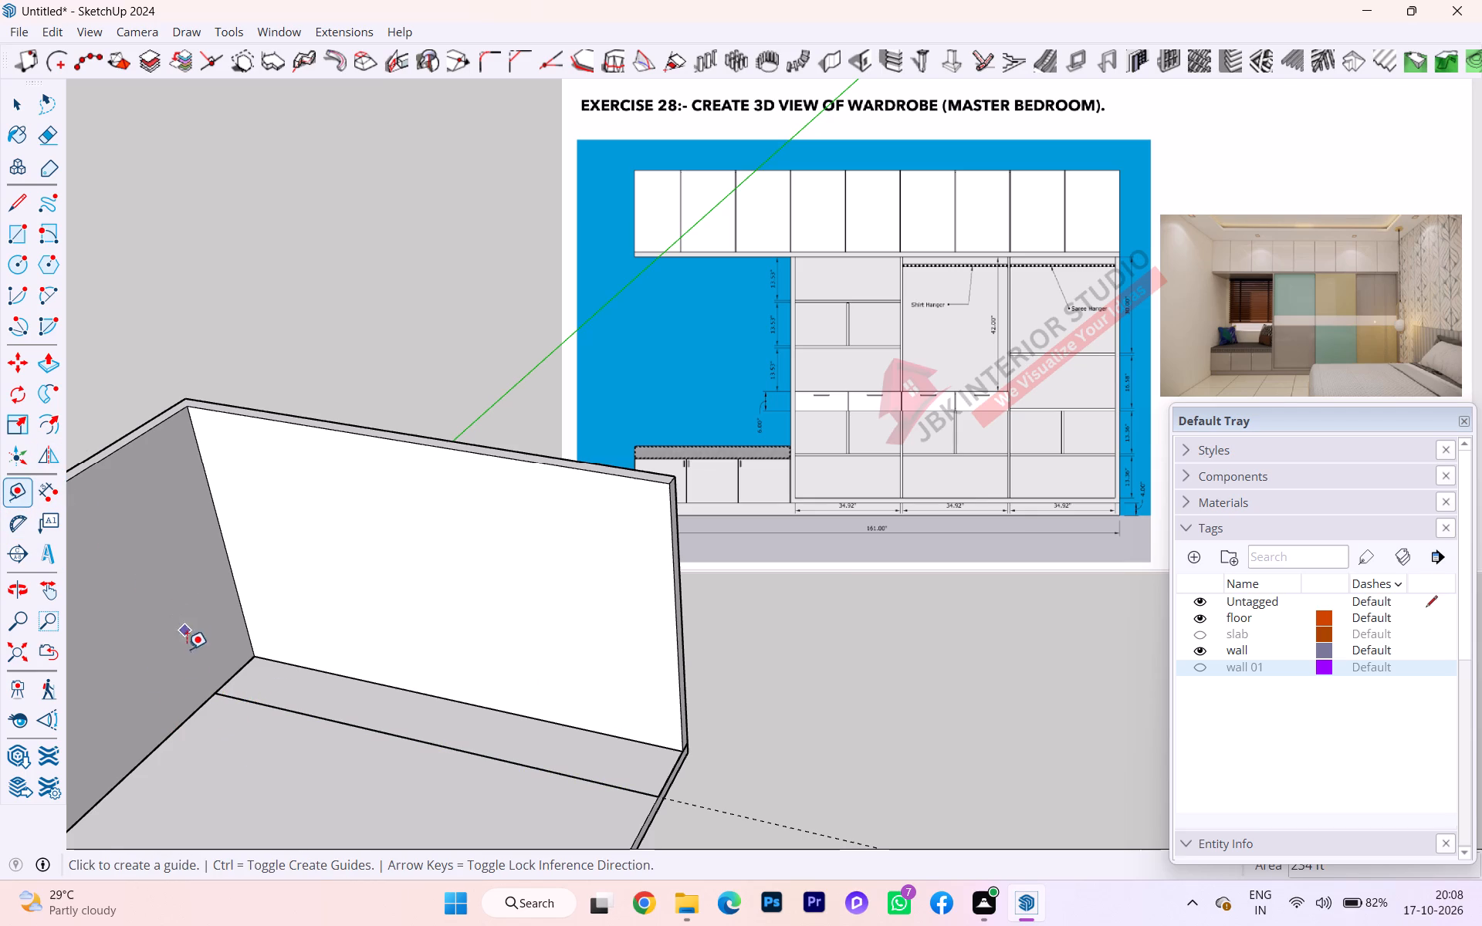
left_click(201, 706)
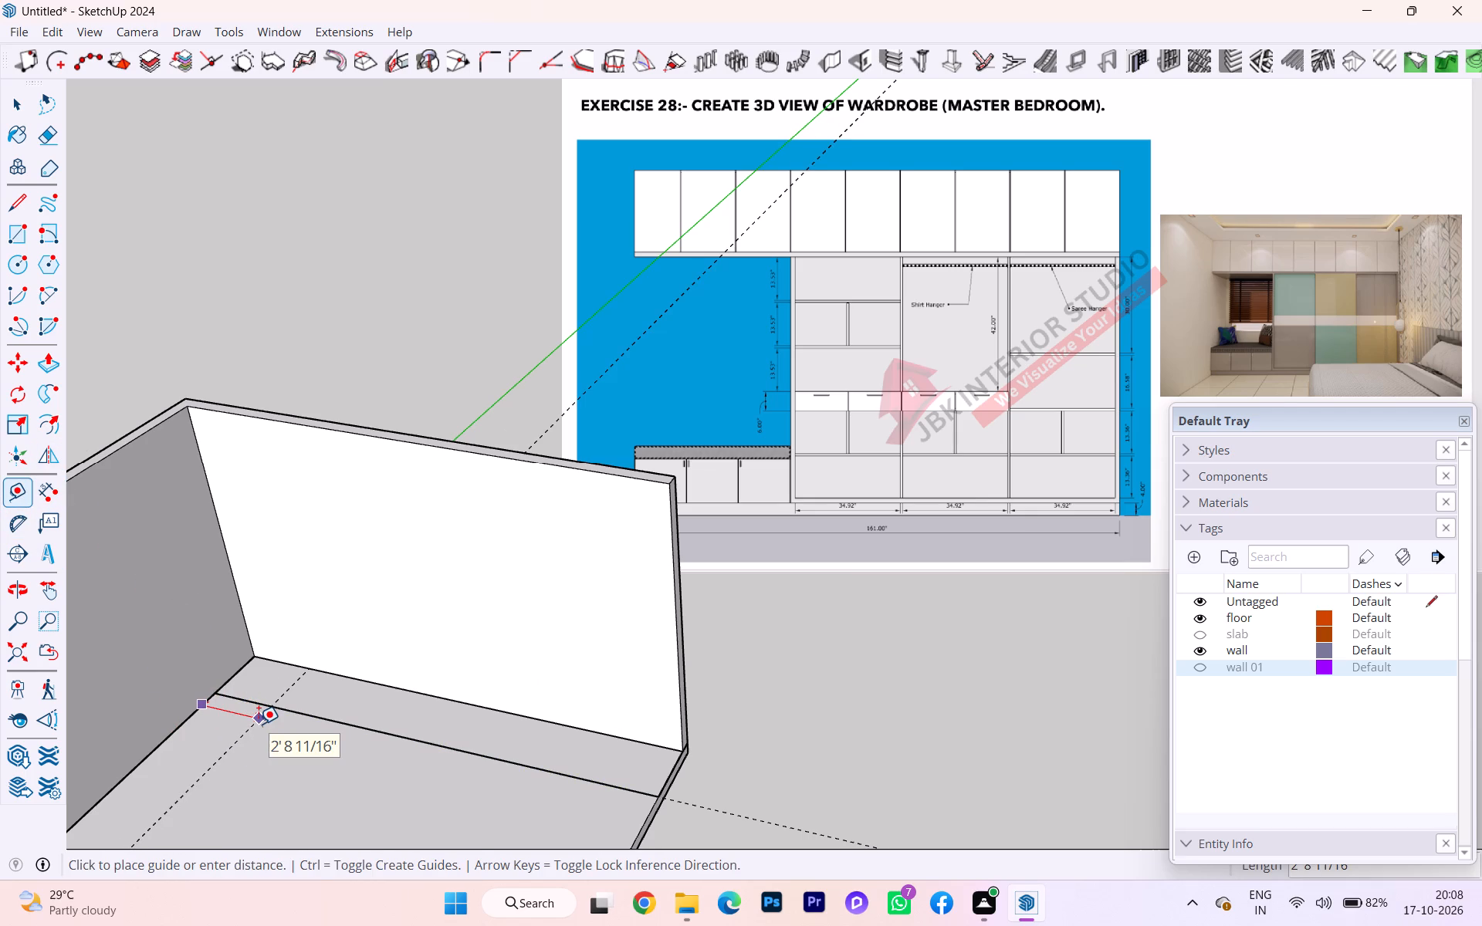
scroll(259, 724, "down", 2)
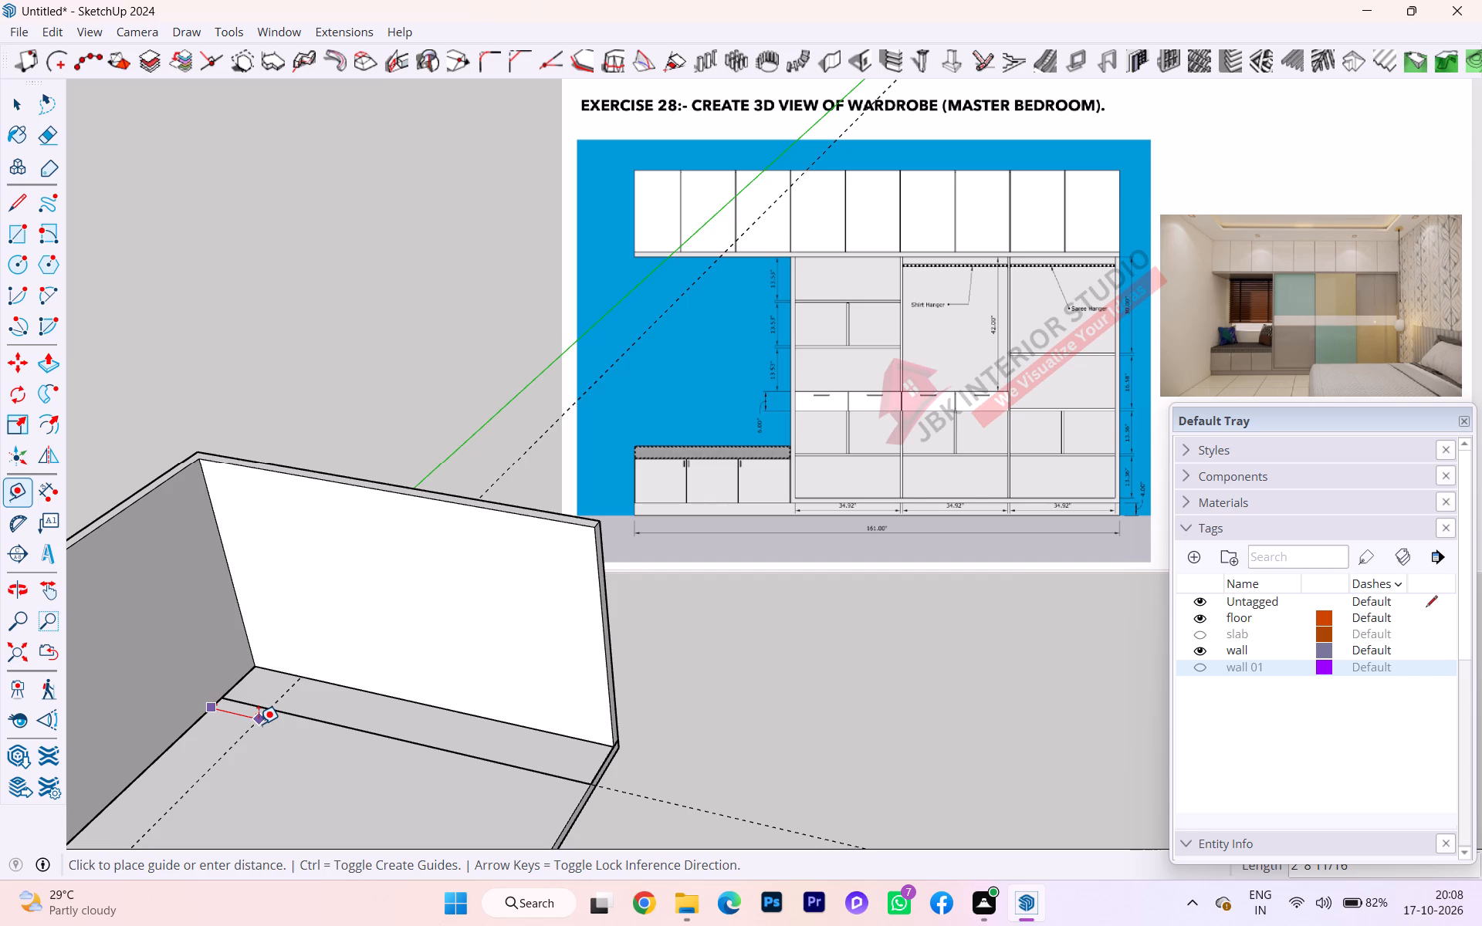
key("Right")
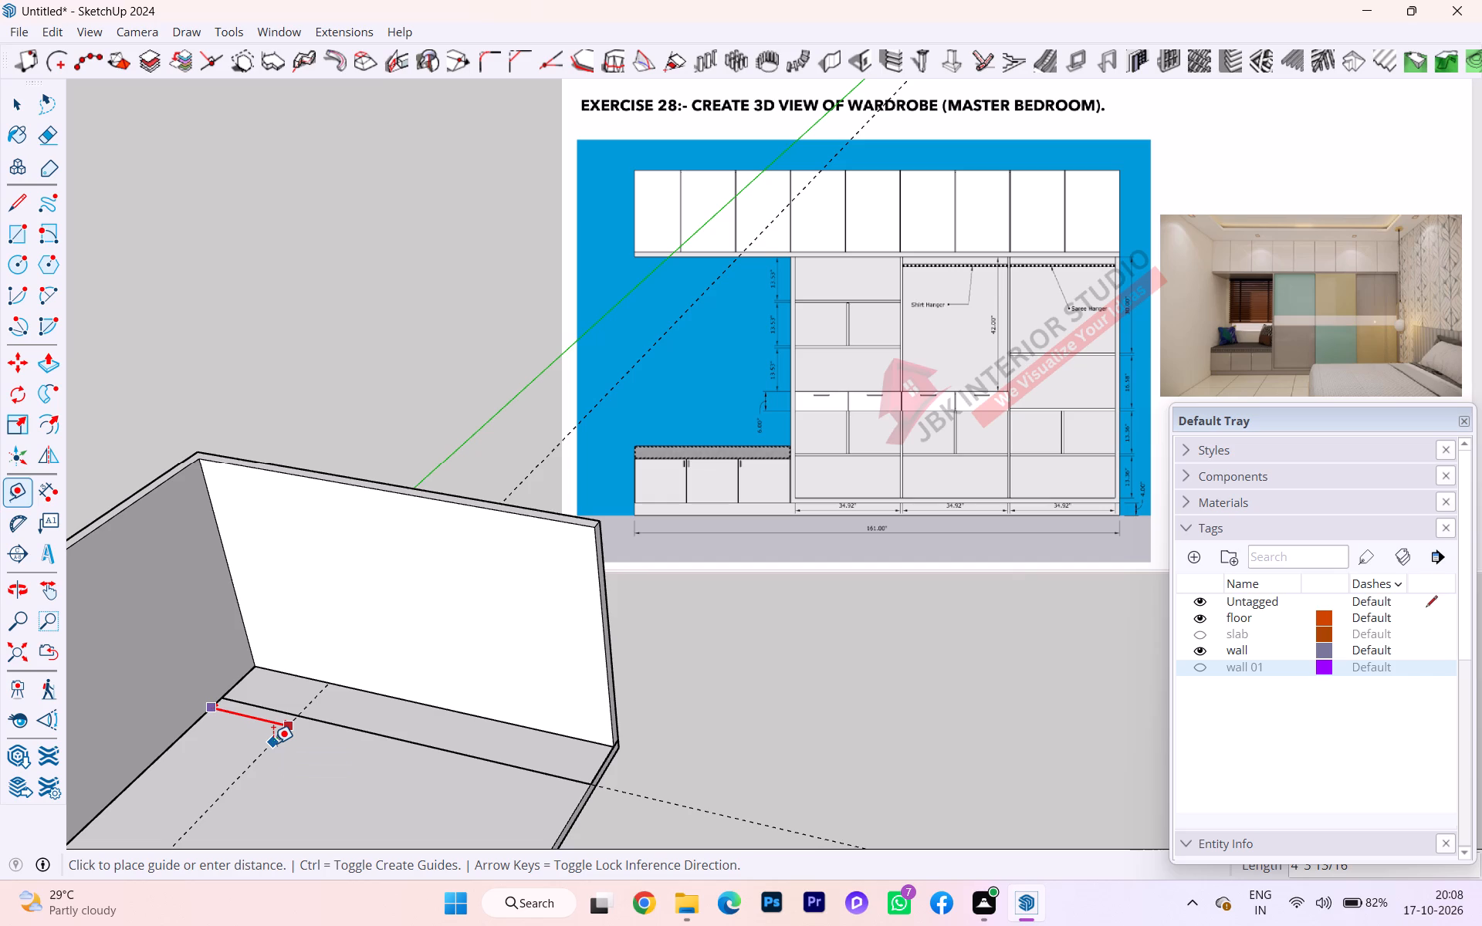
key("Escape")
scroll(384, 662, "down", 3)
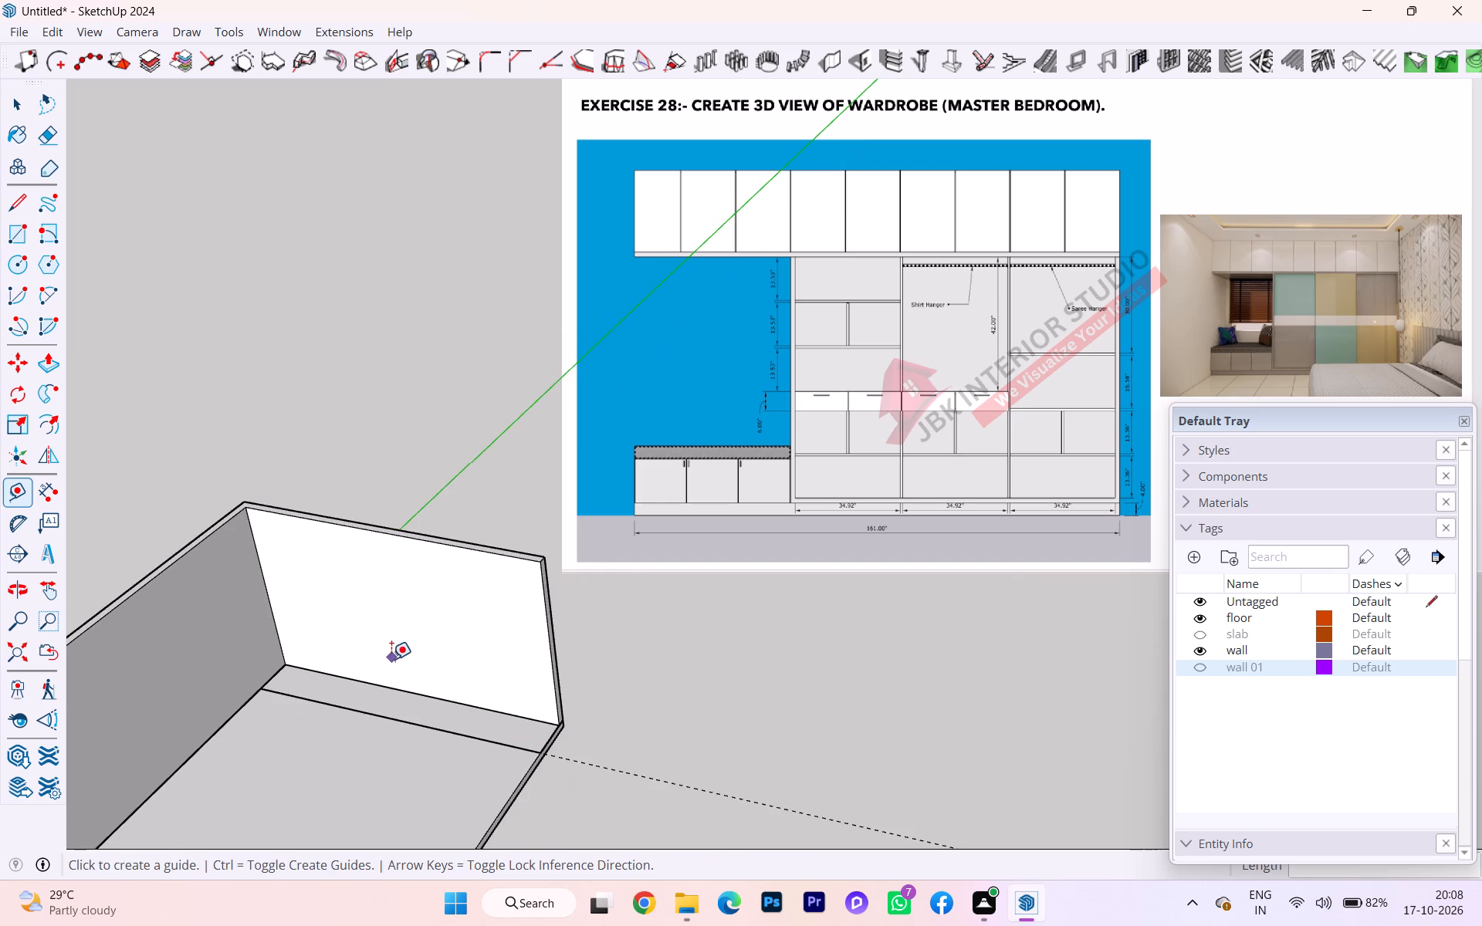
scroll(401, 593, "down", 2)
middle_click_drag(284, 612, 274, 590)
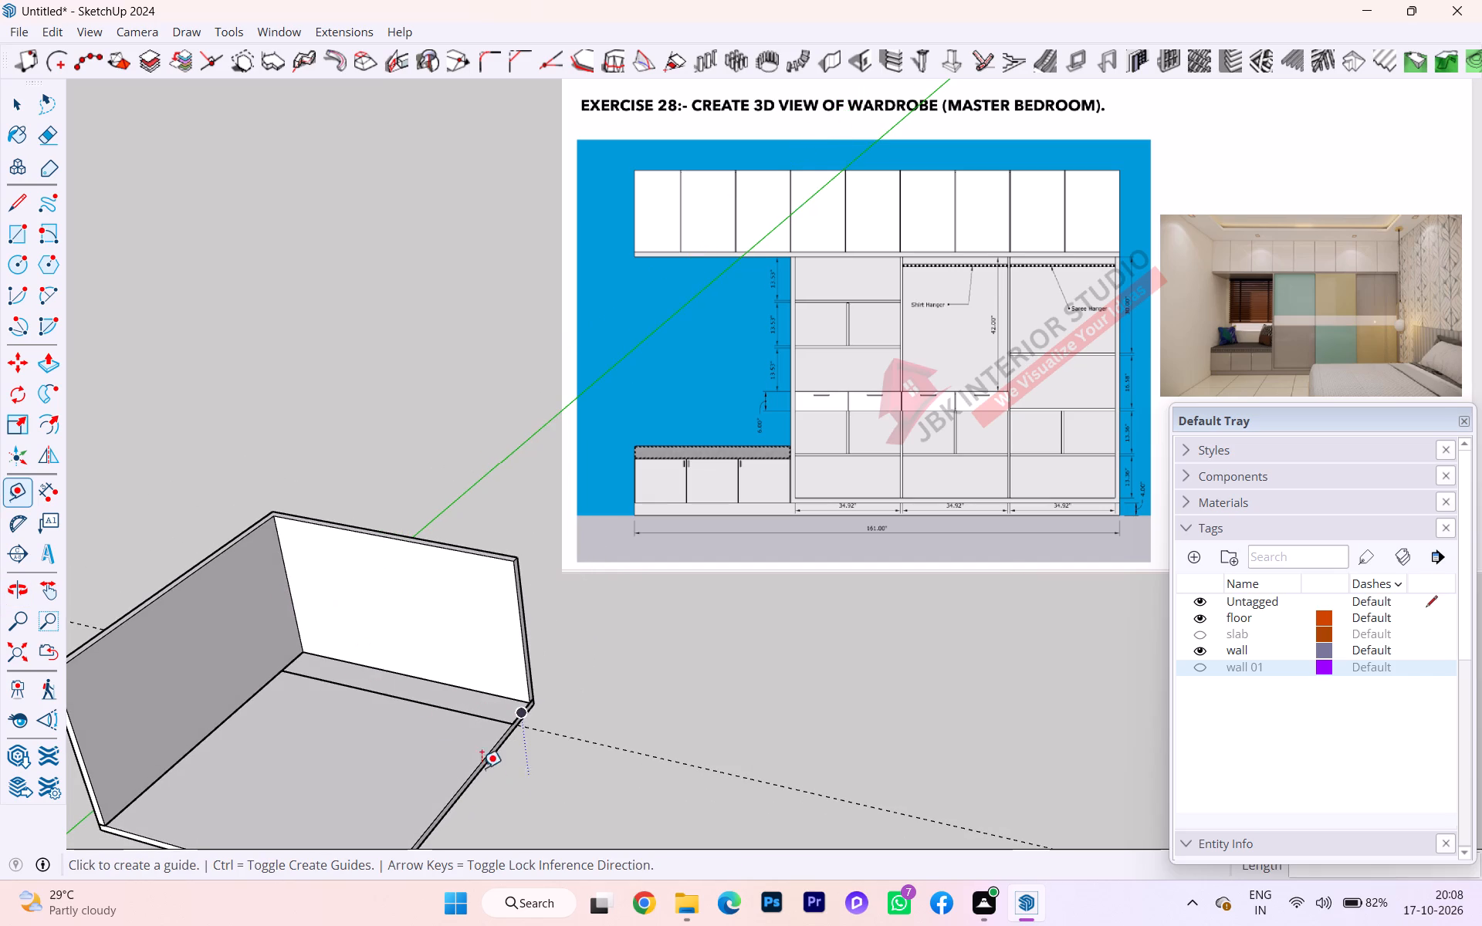
Place a Tape Measure guide across the wardrobe footprint, 34.92" in from the floor's open side edge.
scroll(472, 755, "up", 7)
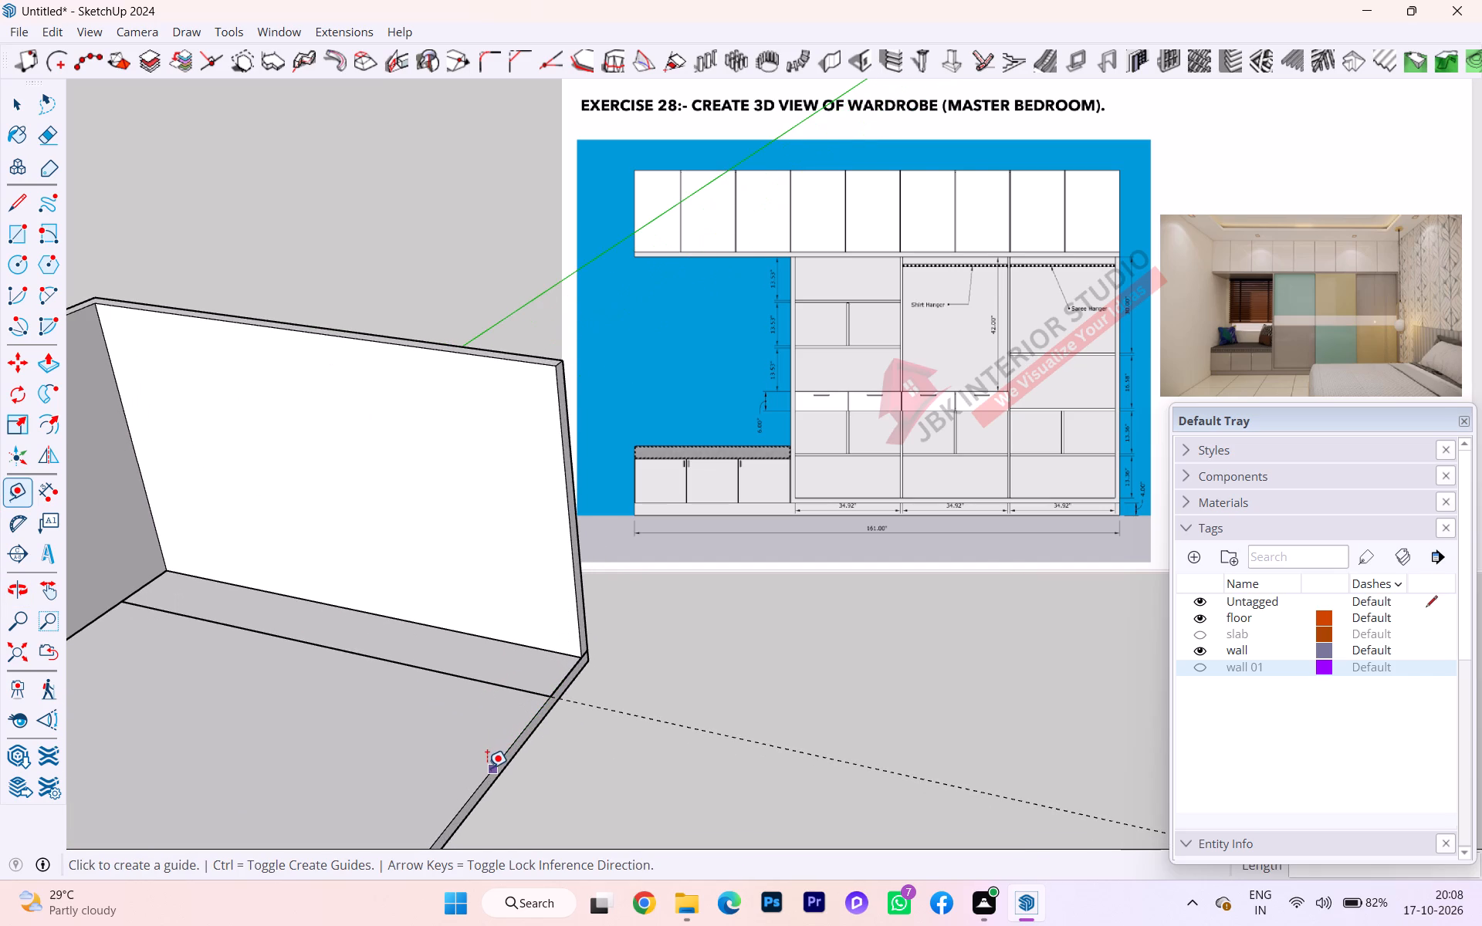
left_click(487, 768)
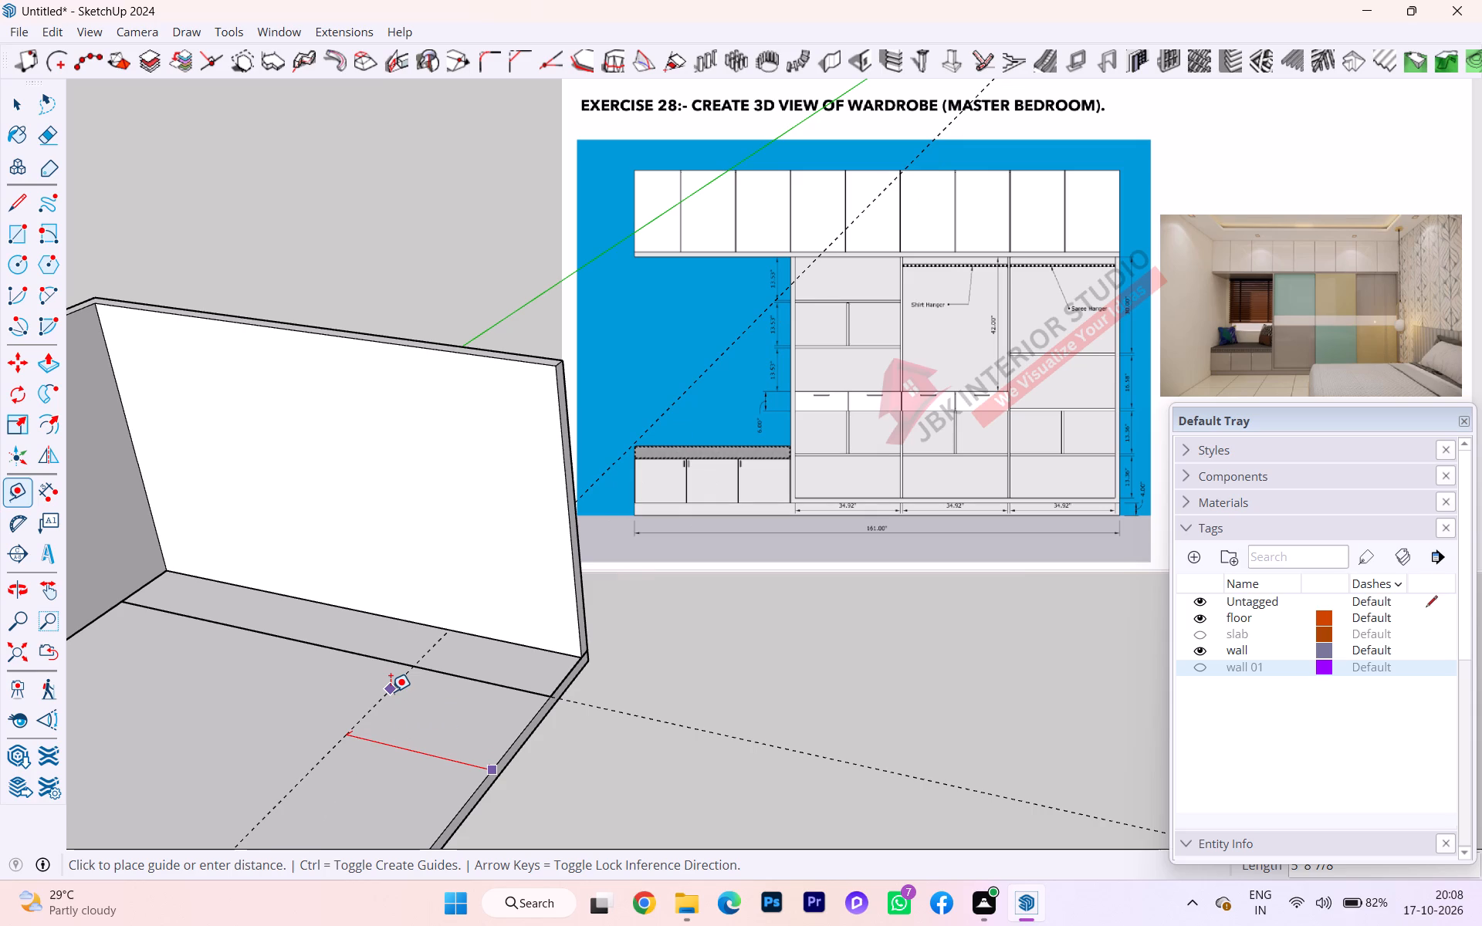
type("34.92\"")
key("Return")
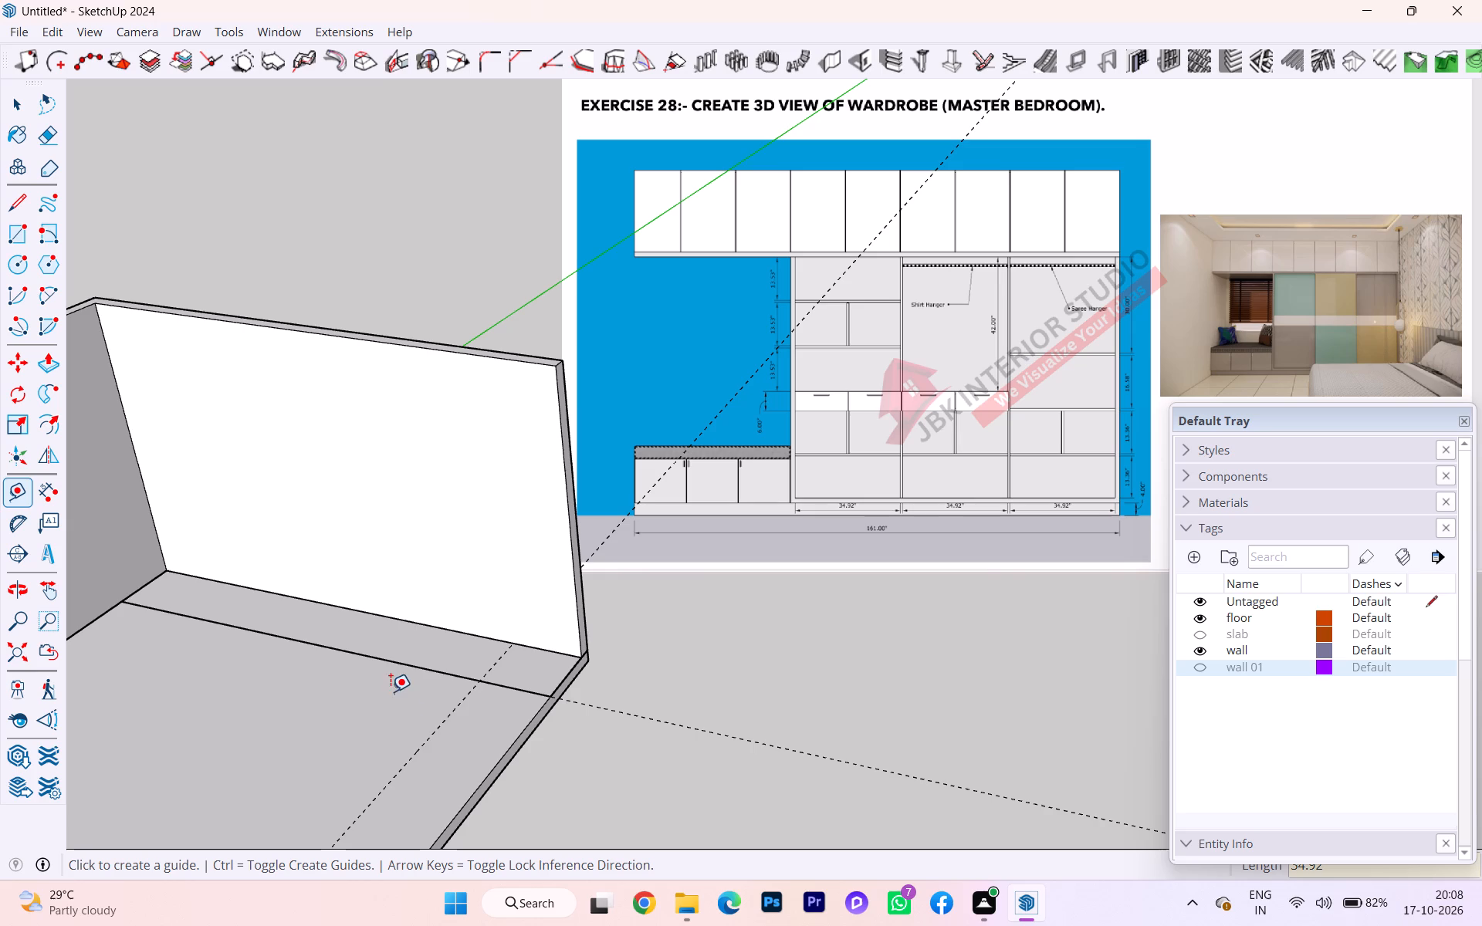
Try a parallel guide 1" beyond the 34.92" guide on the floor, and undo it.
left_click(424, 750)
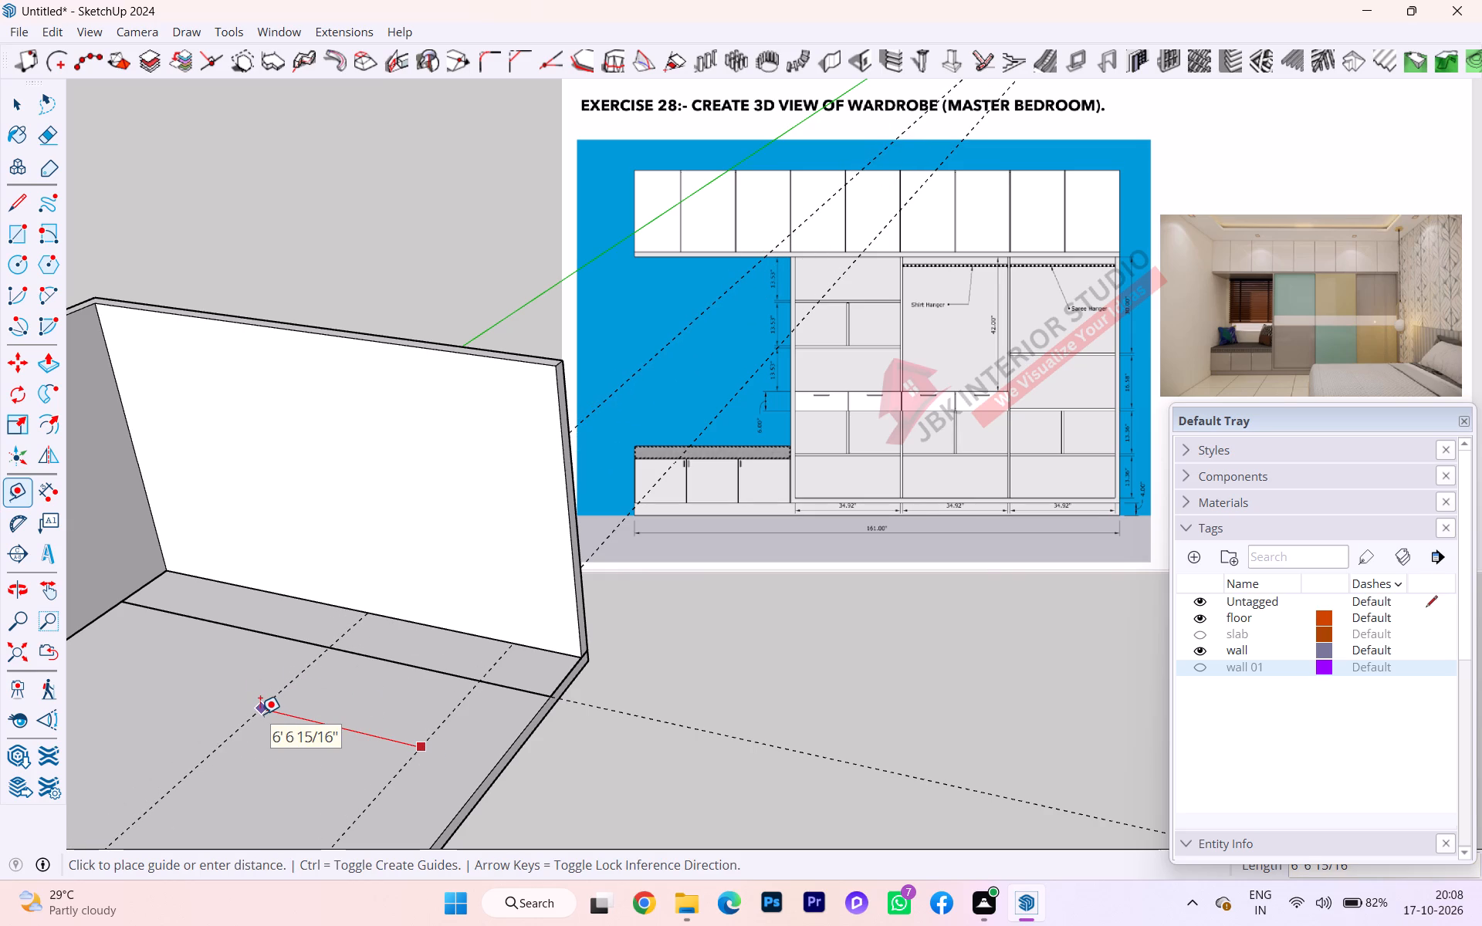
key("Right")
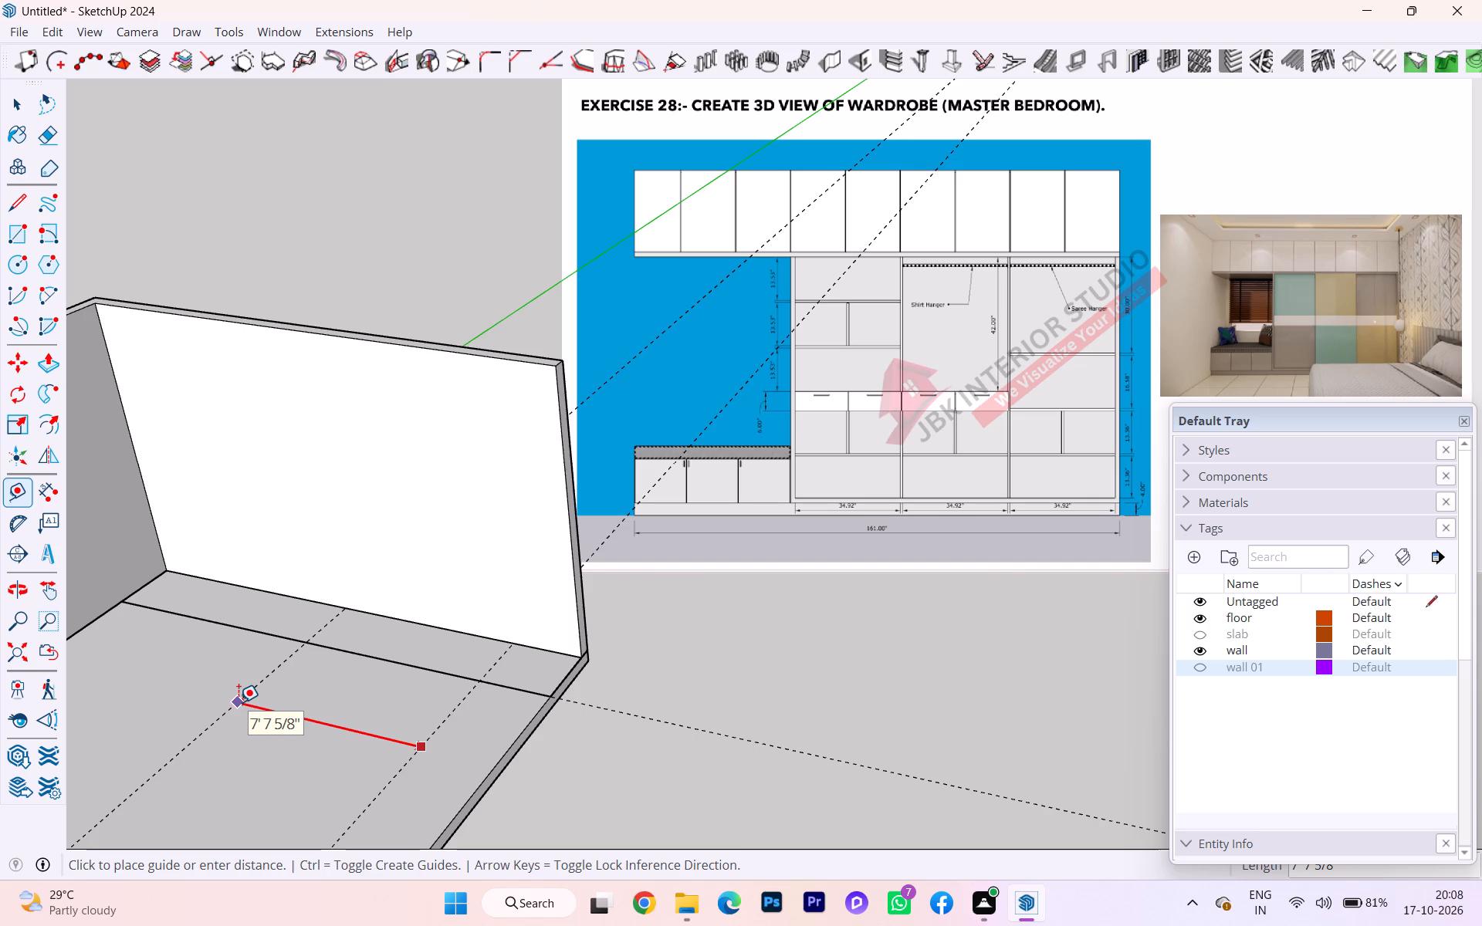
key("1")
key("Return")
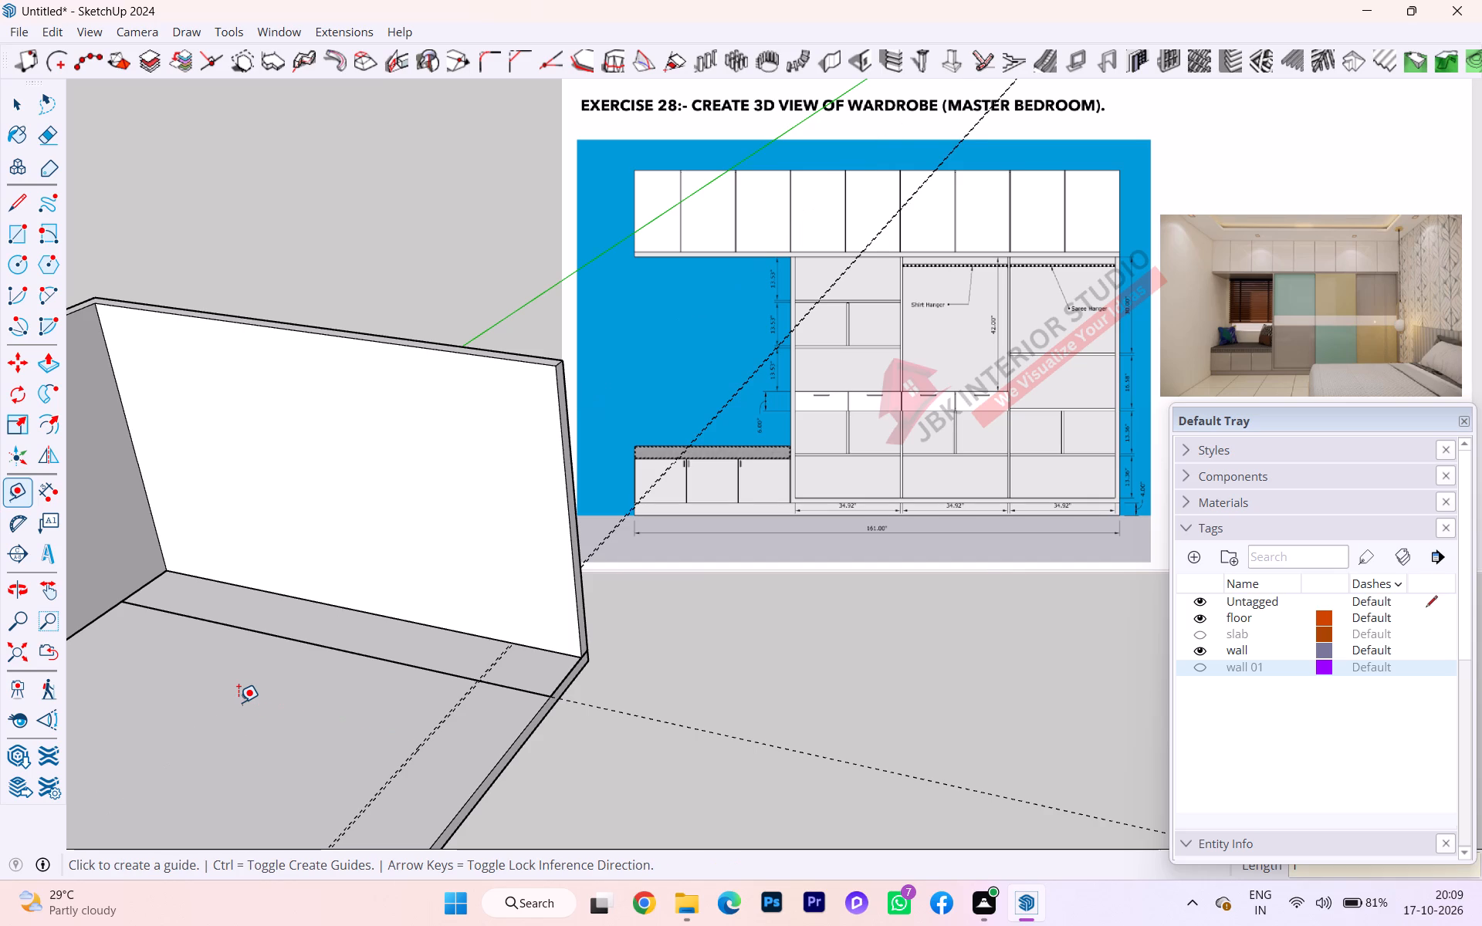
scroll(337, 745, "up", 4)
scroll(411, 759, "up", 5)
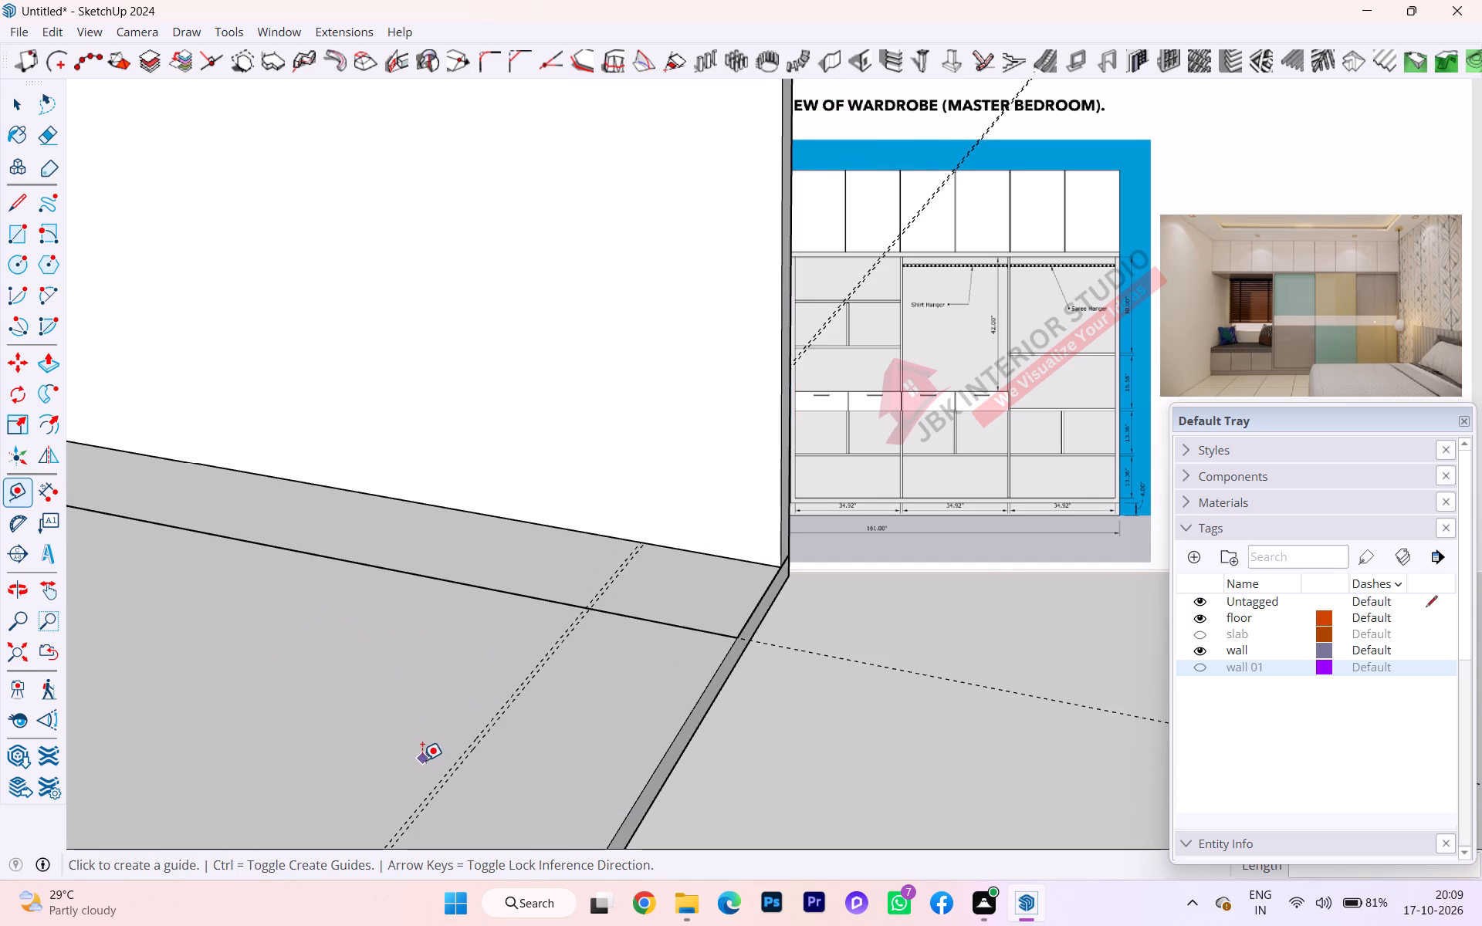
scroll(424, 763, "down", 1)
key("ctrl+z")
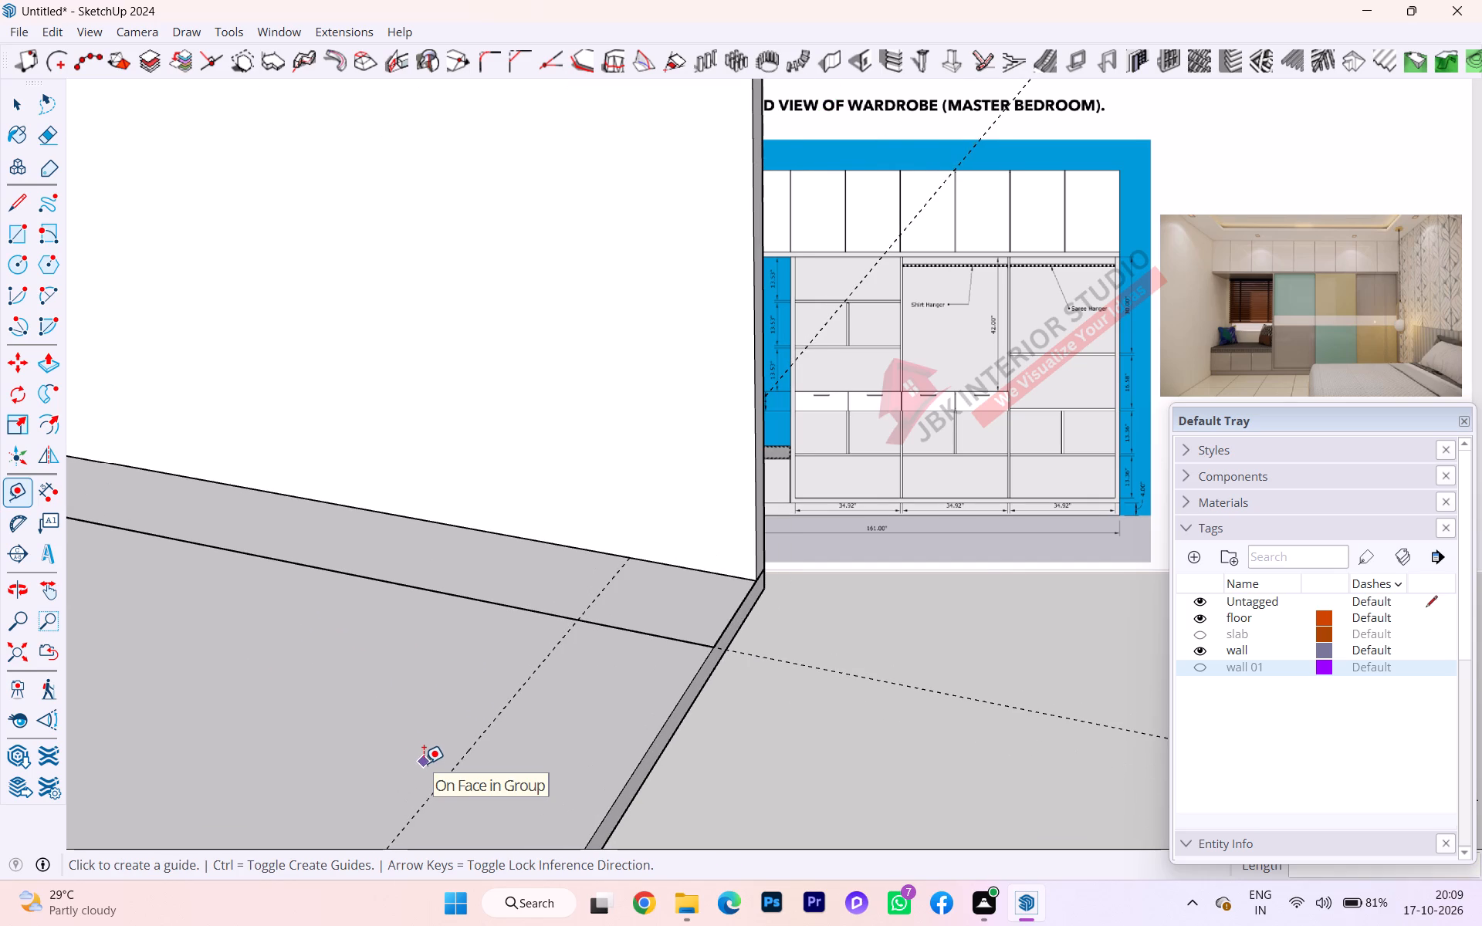
Place a parallel guide 2" beyond the first 34.92" guide, on the side away from the floor's open edge.
left_click(438, 776)
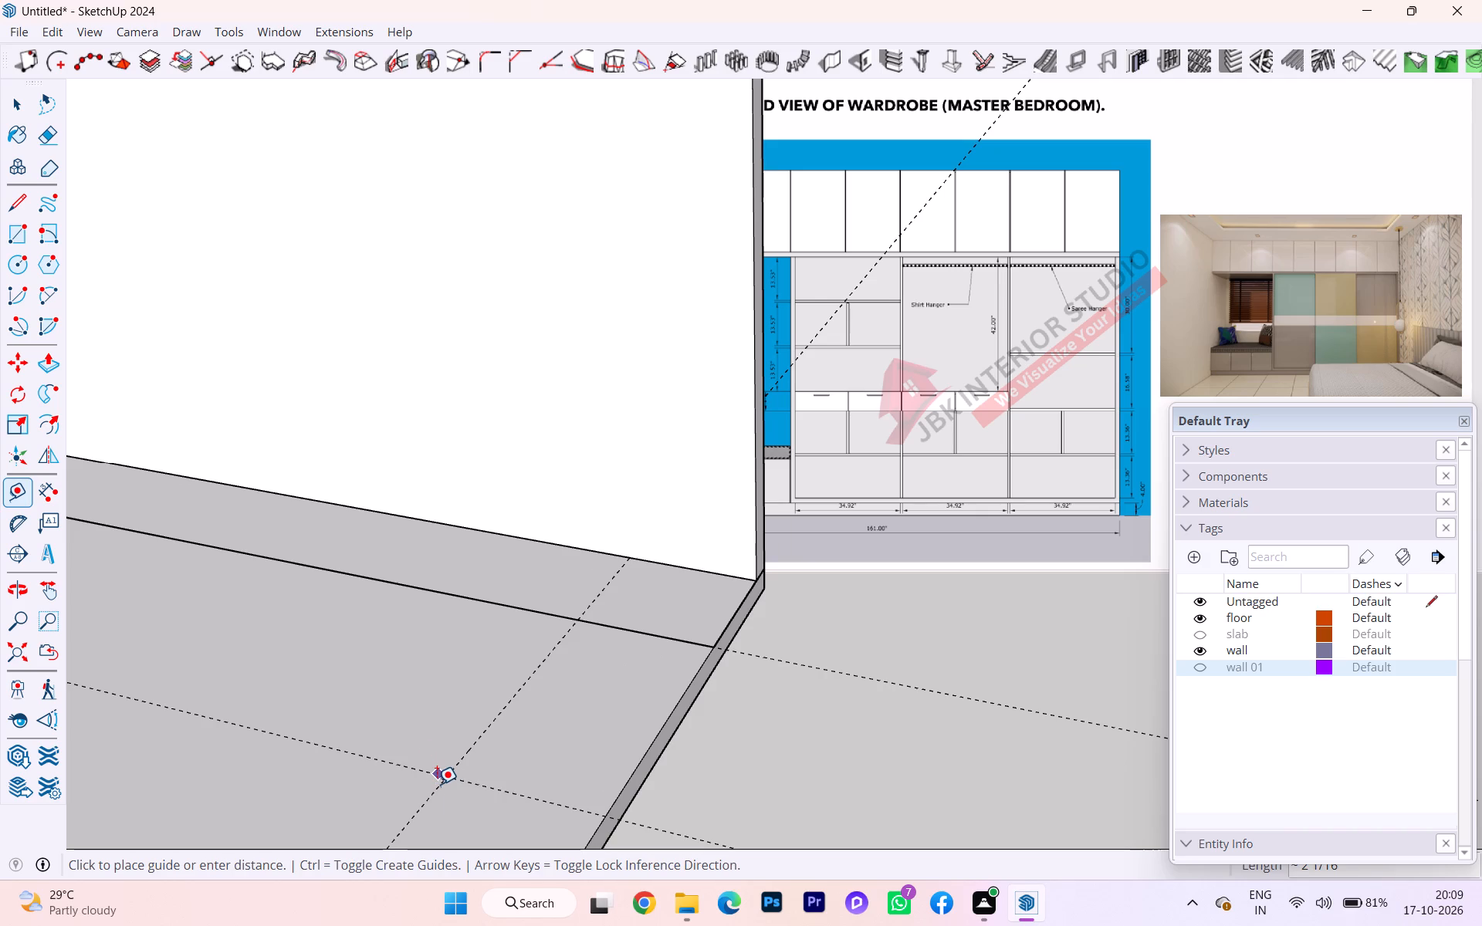
key("Escape")
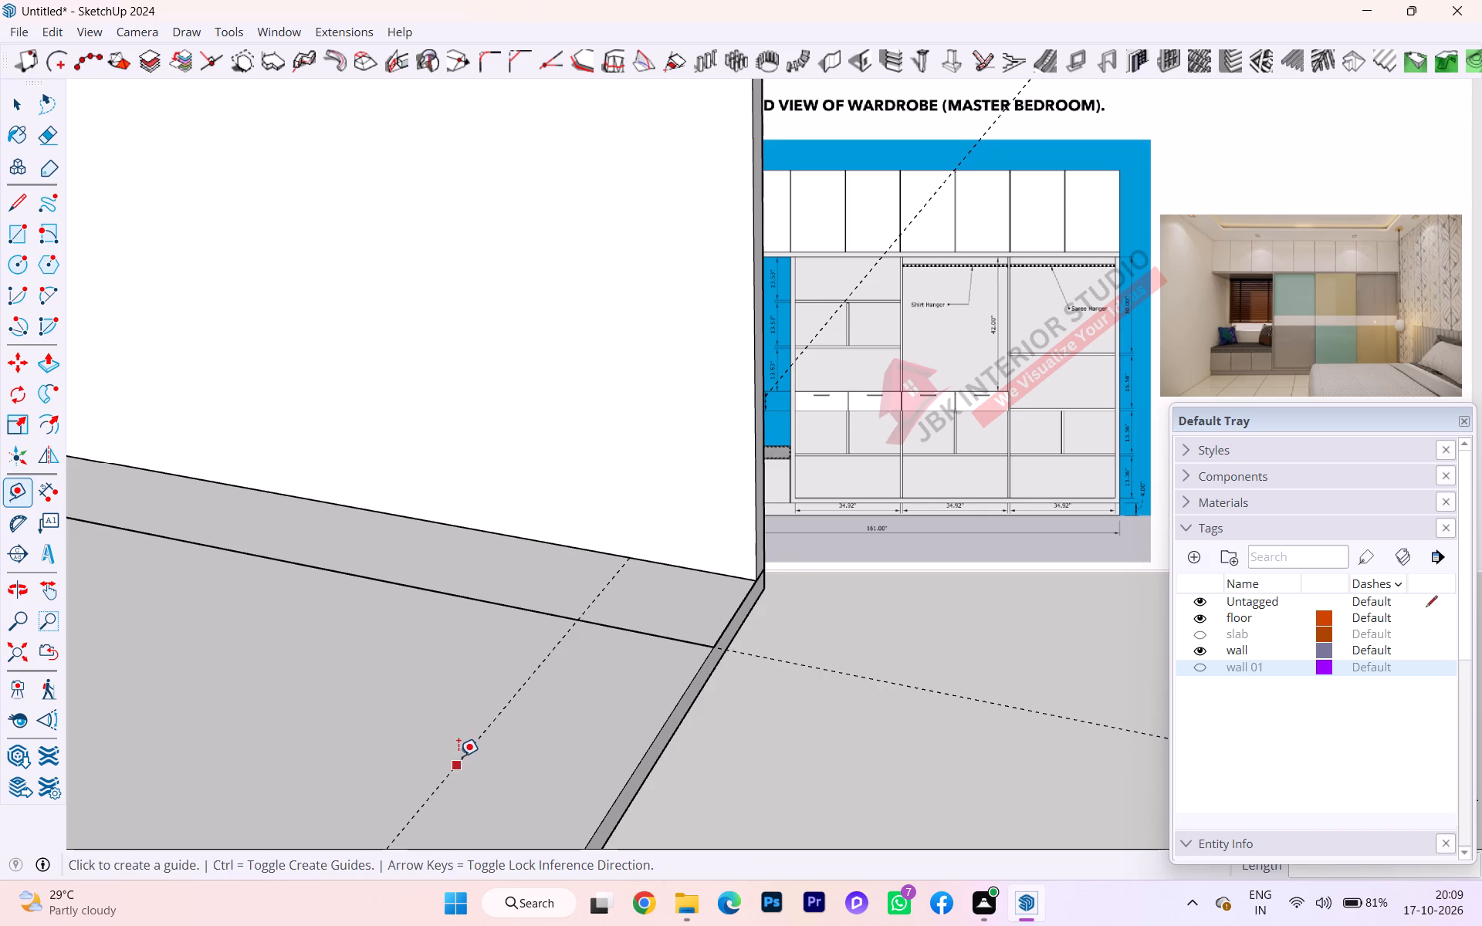
left_click(459, 755)
scroll(330, 703, "down", 1)
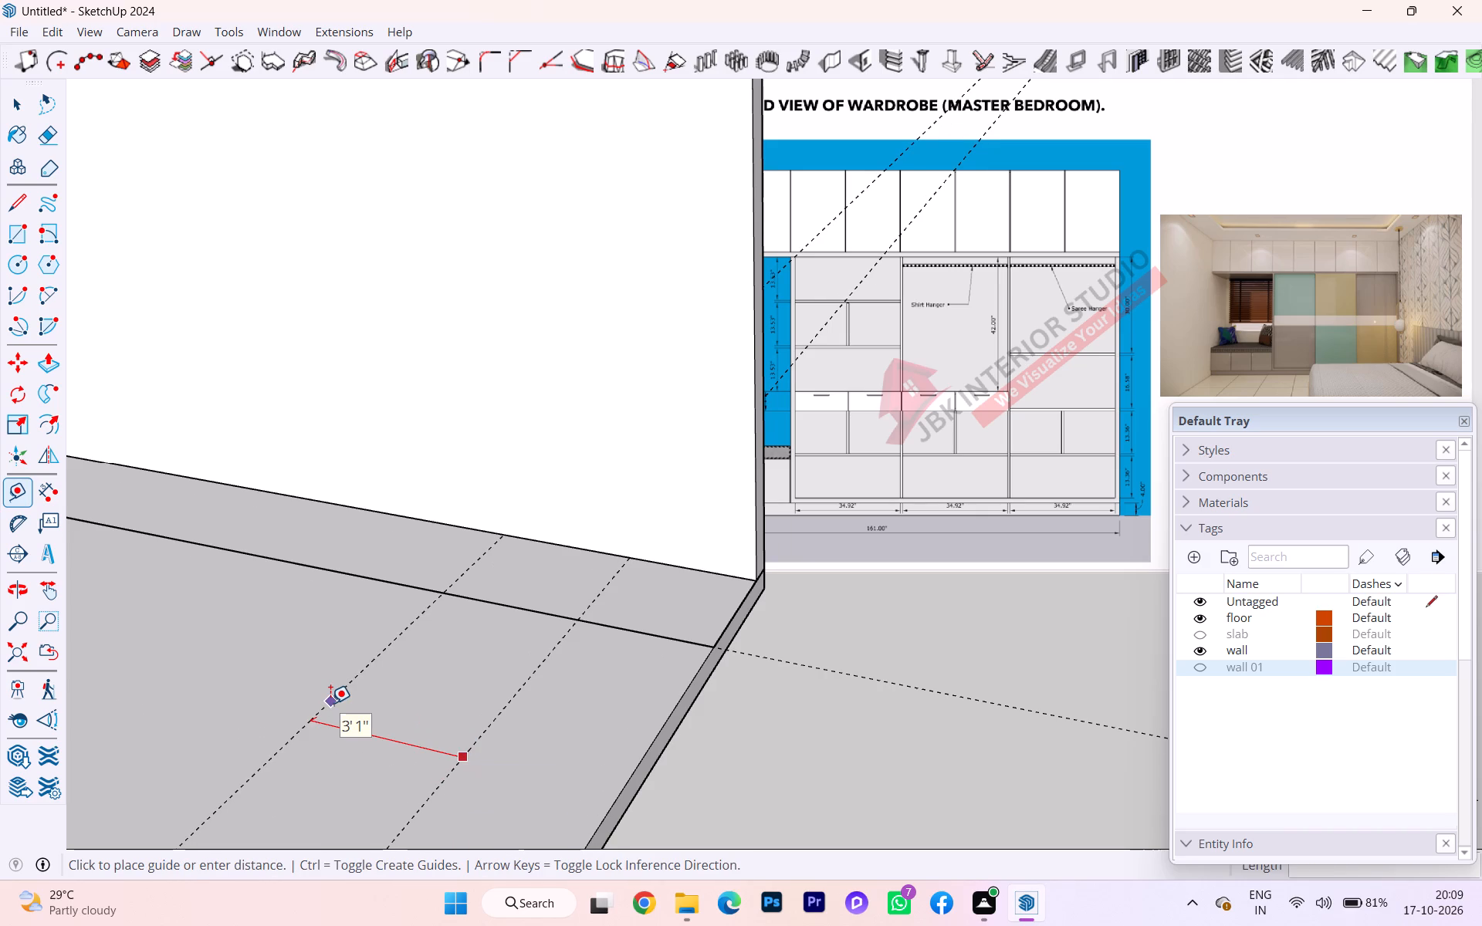
scroll(330, 703, "down", 9)
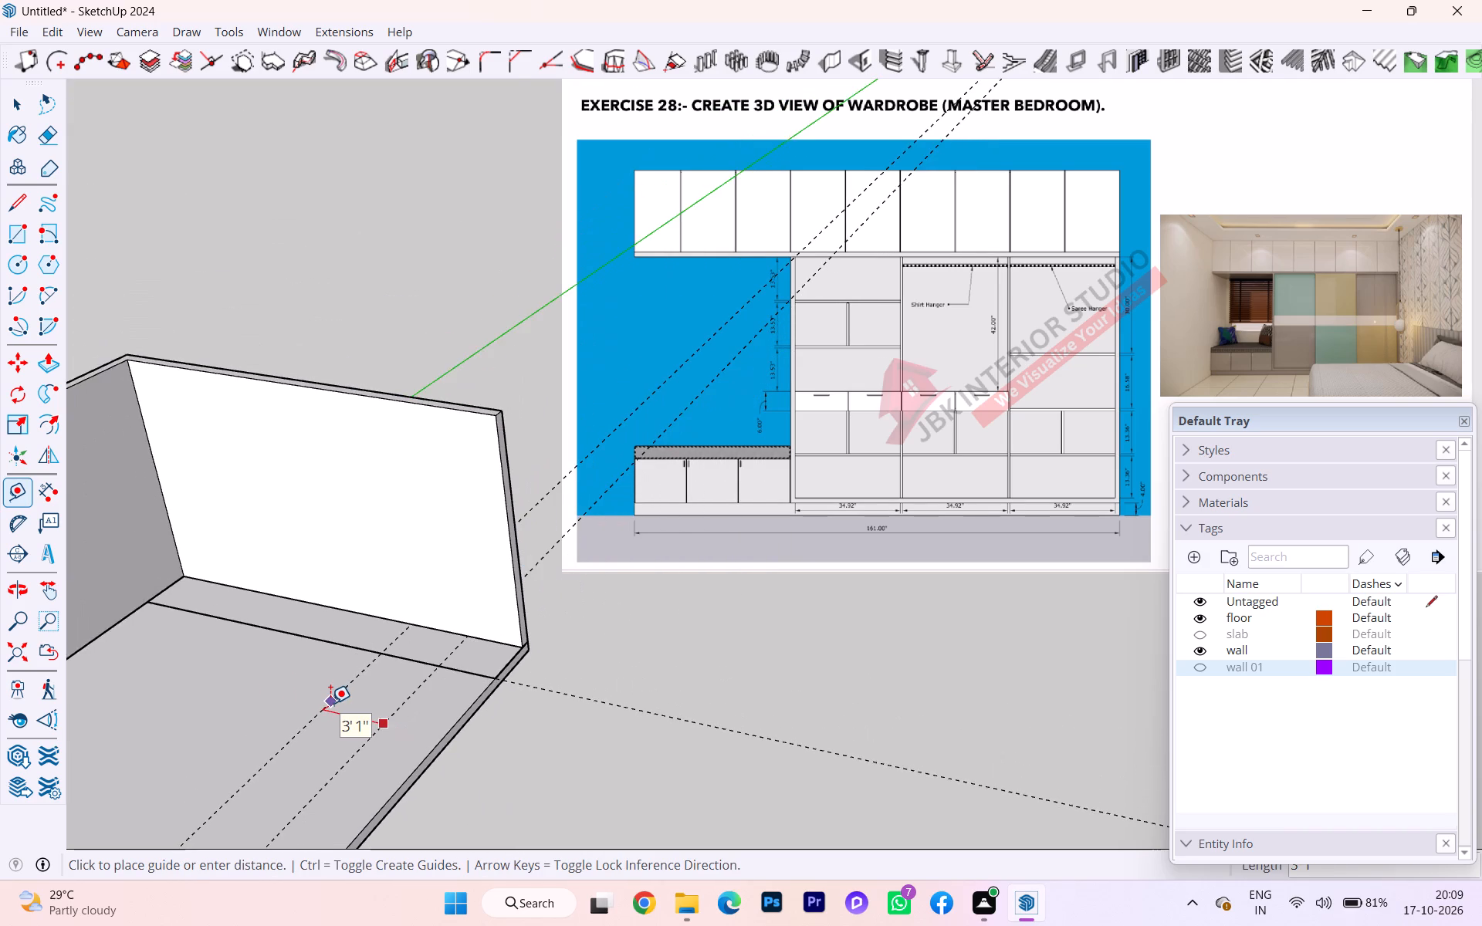
scroll(330, 703, "down", 1)
middle_click_drag(330, 703, 354, 653)
scroll(366, 661, "down", 1)
scroll(367, 662, "up", 2)
scroll(367, 662, "down", 3)
middle_click_drag(372, 664, 383, 644)
scroll(388, 640, "down", 2)
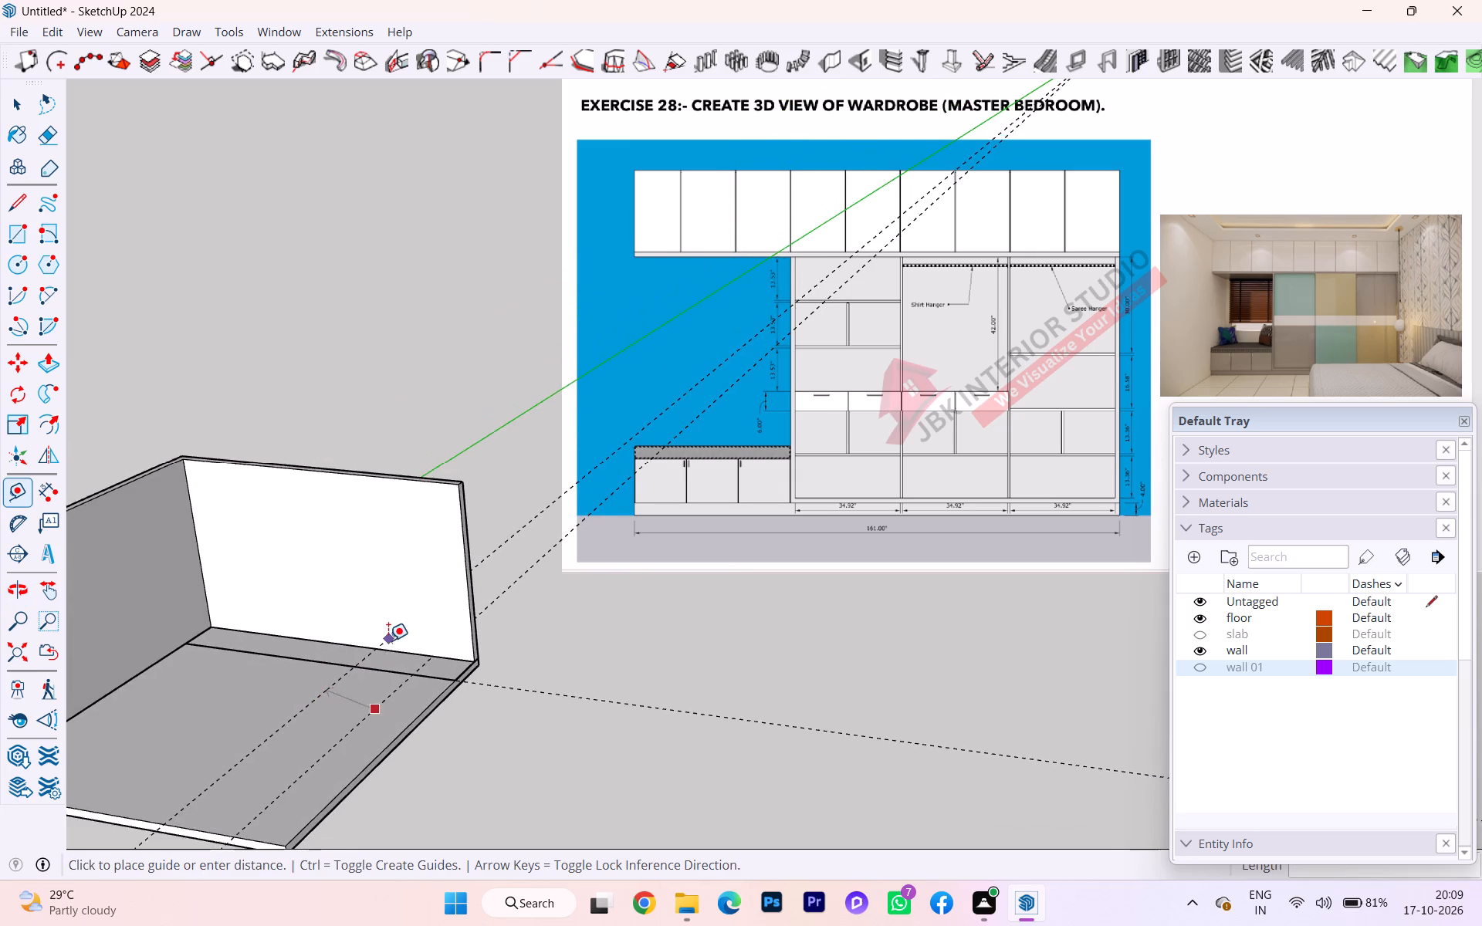
scroll(393, 637, "down", 1)
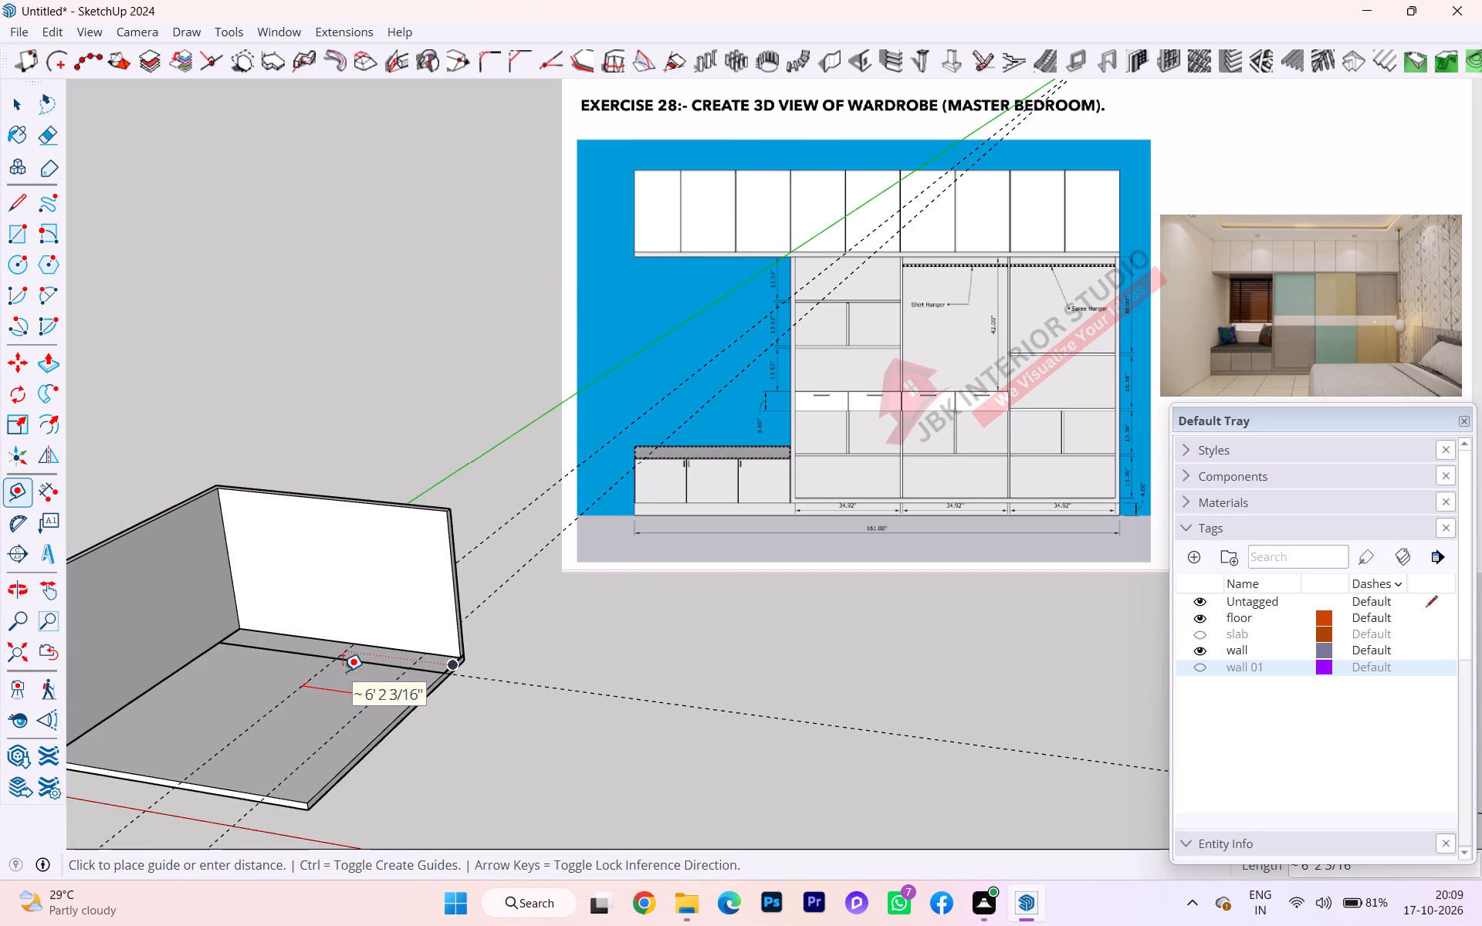
key("Right")
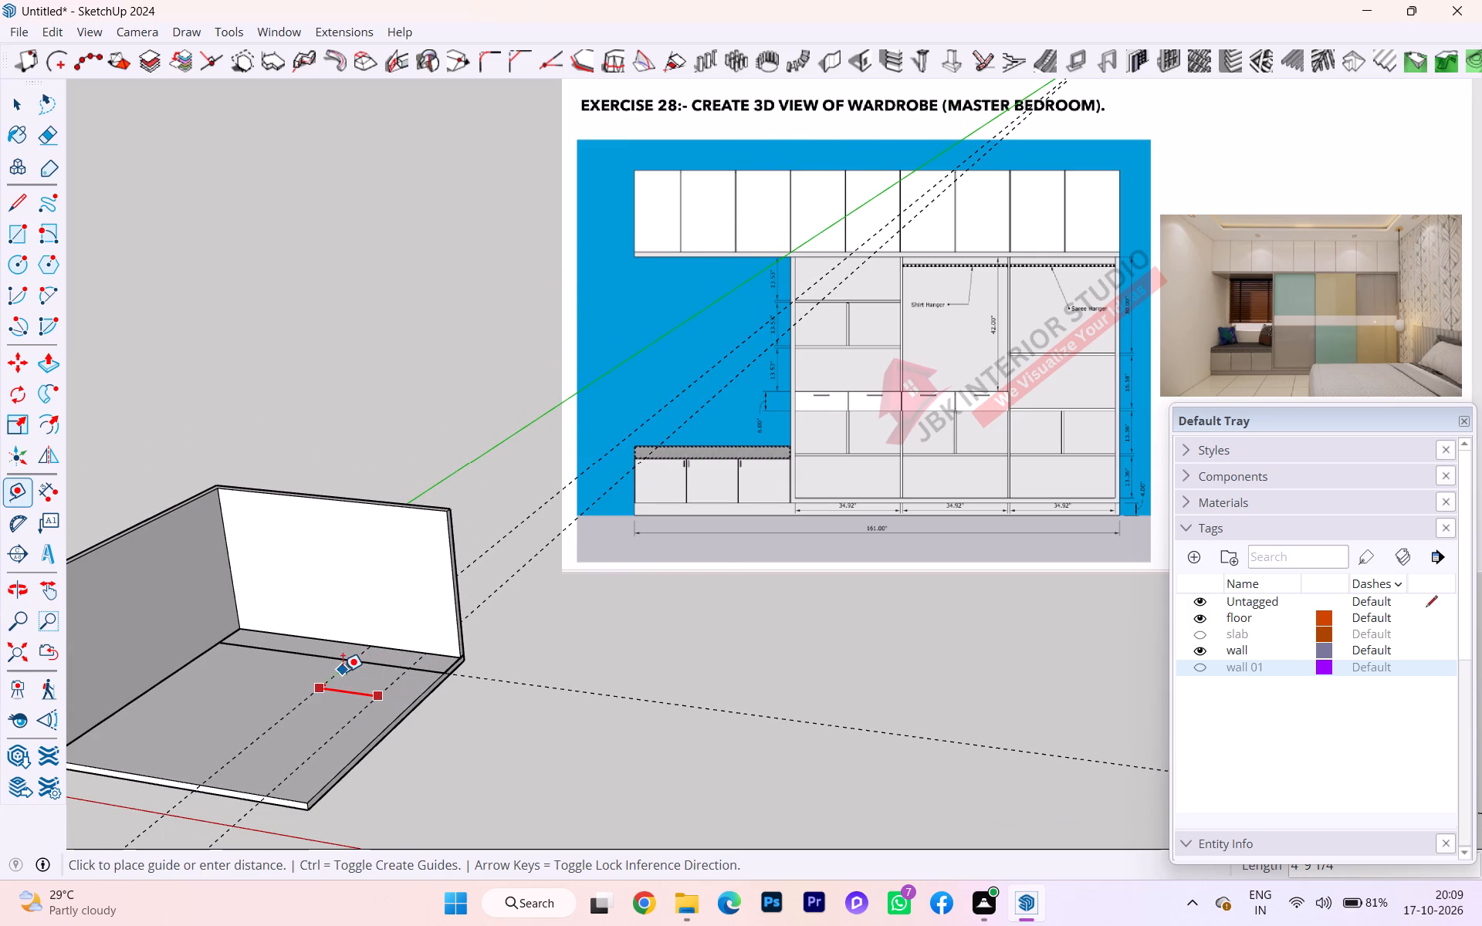
key("2")
key("Return")
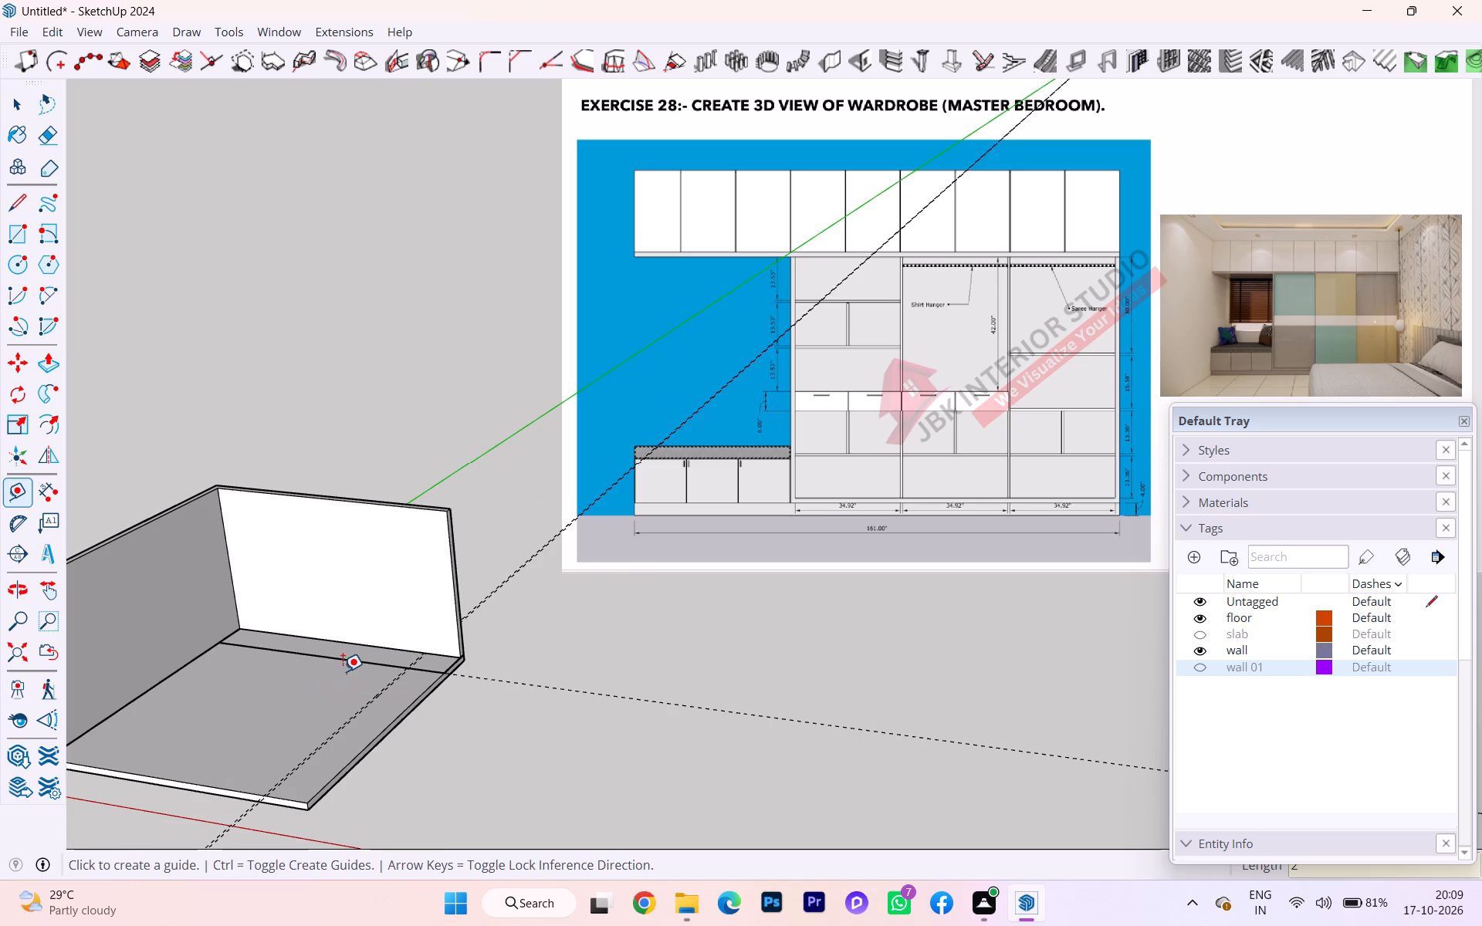
Mark the second wardrobe bay with a guide 34.92" beyond the first guide pair and another 2" past it.
scroll(417, 671, "up", 3)
scroll(709, 699, "down", 3)
scroll(503, 669, "up", 3)
scroll(470, 676, "down", 1)
scroll(469, 677, "up", 1)
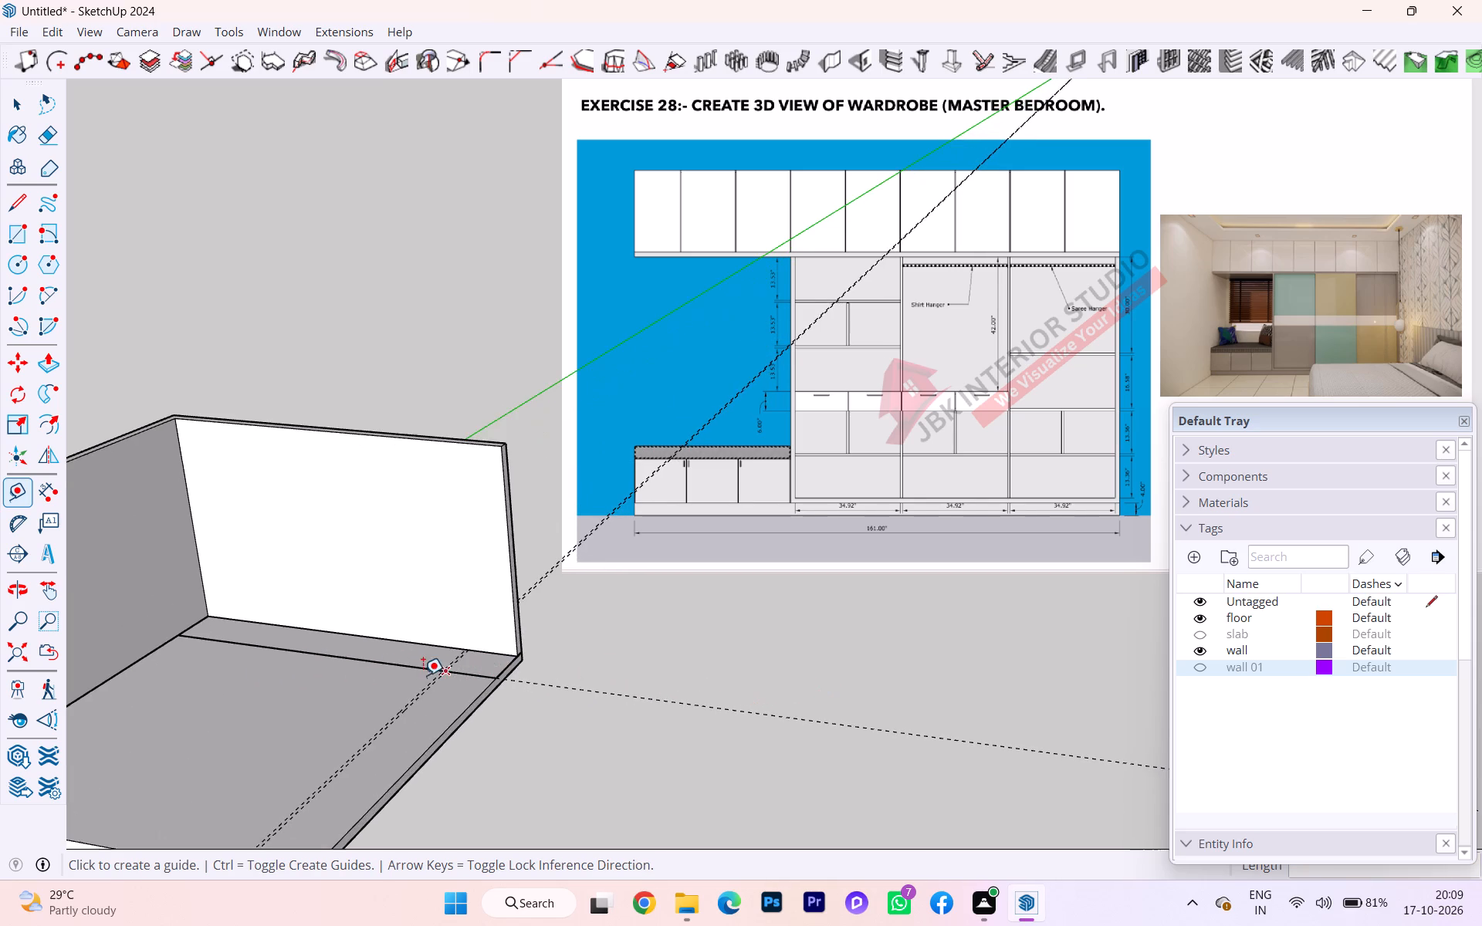
scroll(377, 670, "down", 1)
scroll(376, 669, "up", 3)
scroll(432, 628, "up", 6)
scroll(438, 627, "down", 1)
scroll(438, 627, "up", 4)
scroll(404, 736, "up", 1)
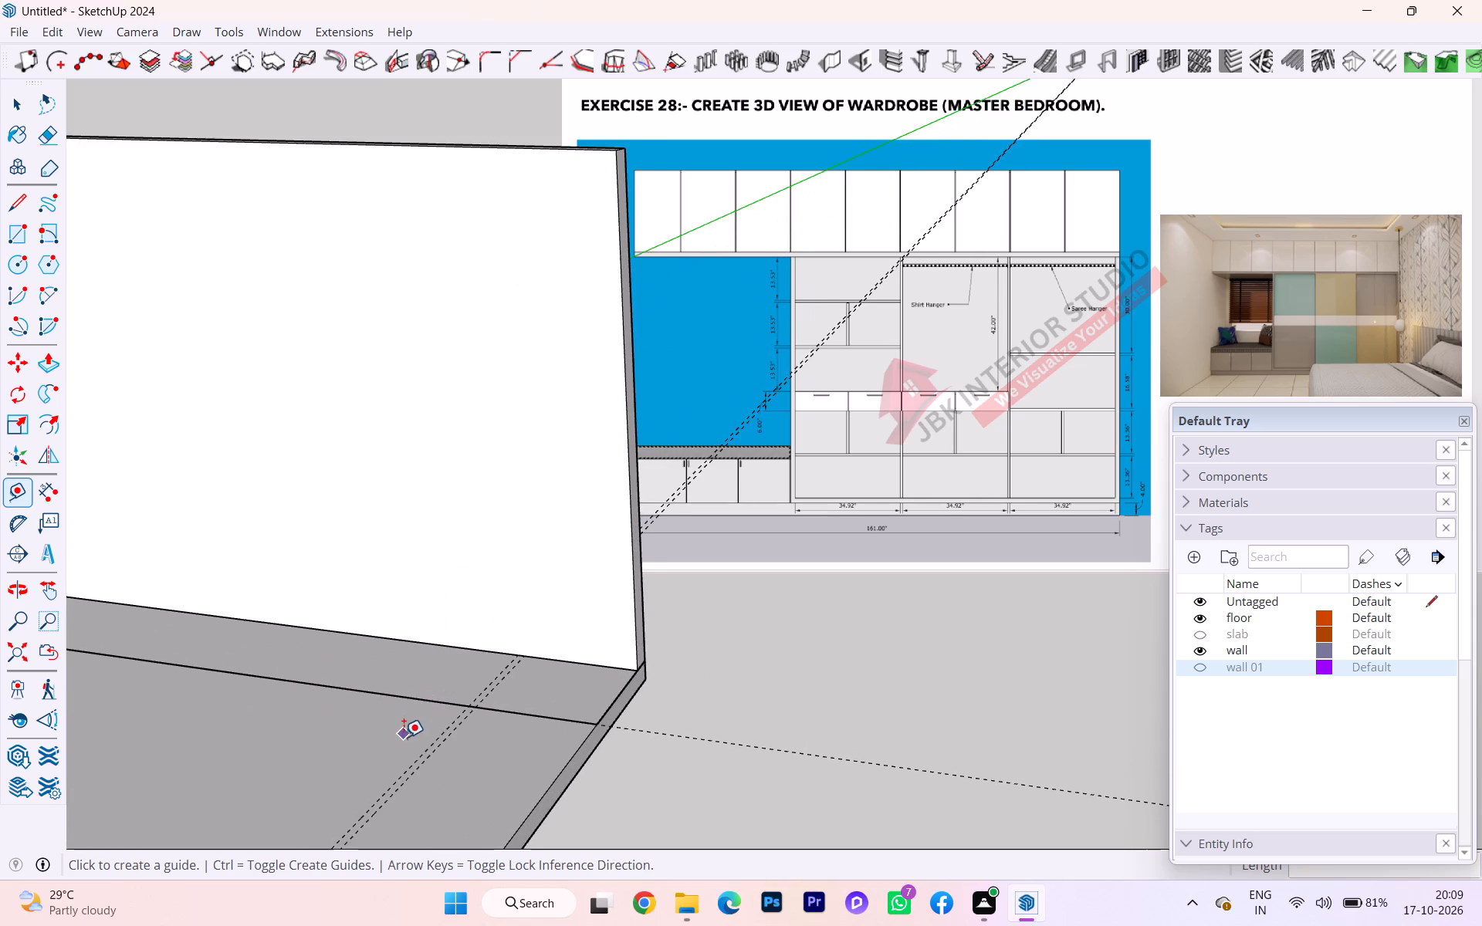
left_click(414, 762)
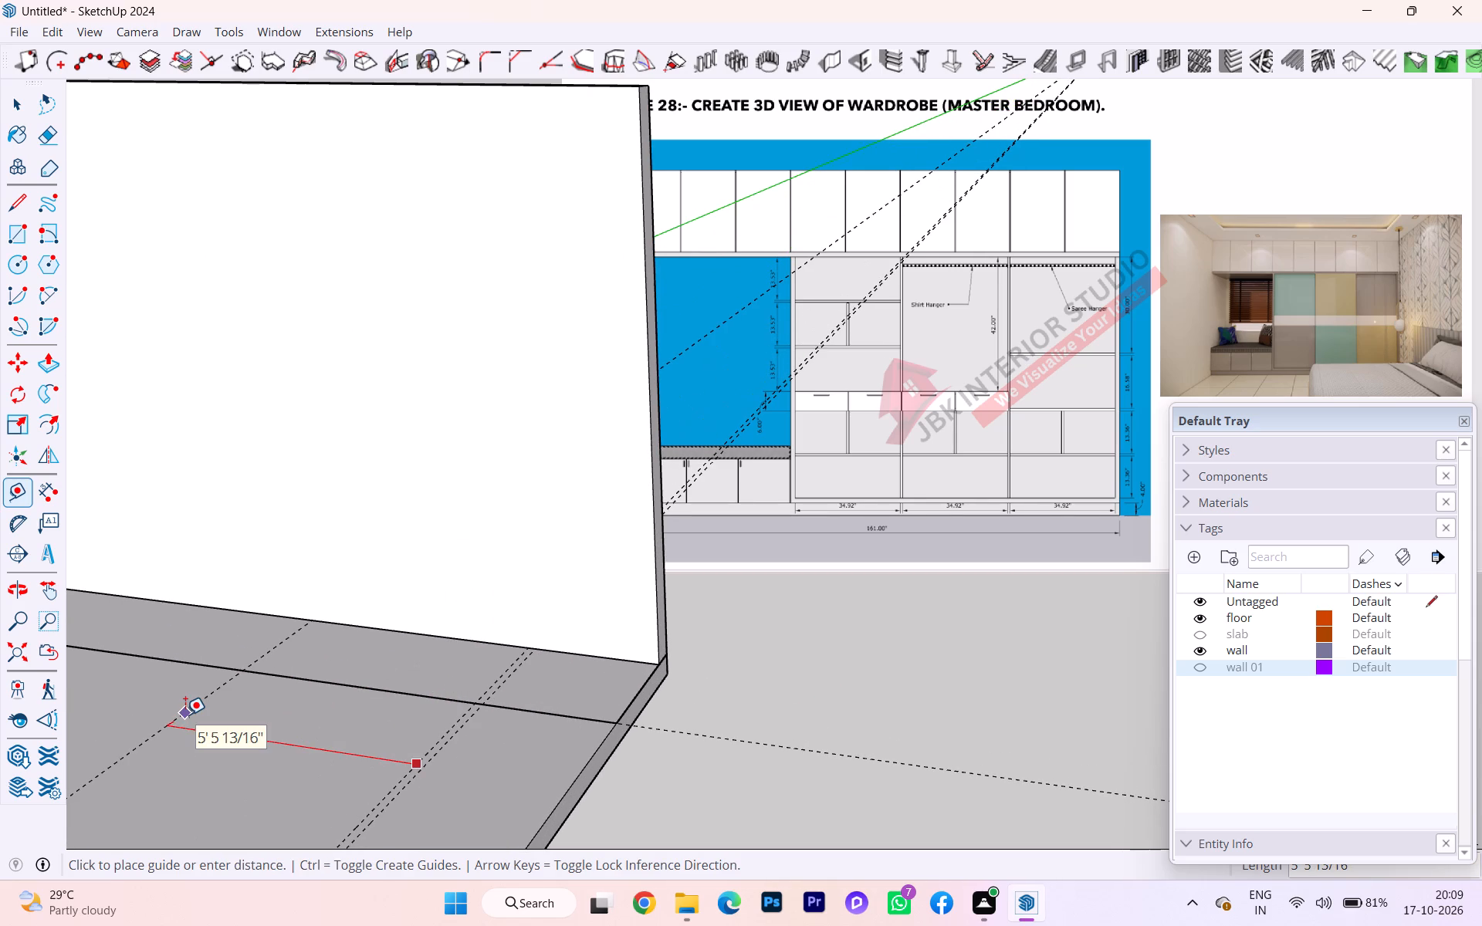
key("Right")
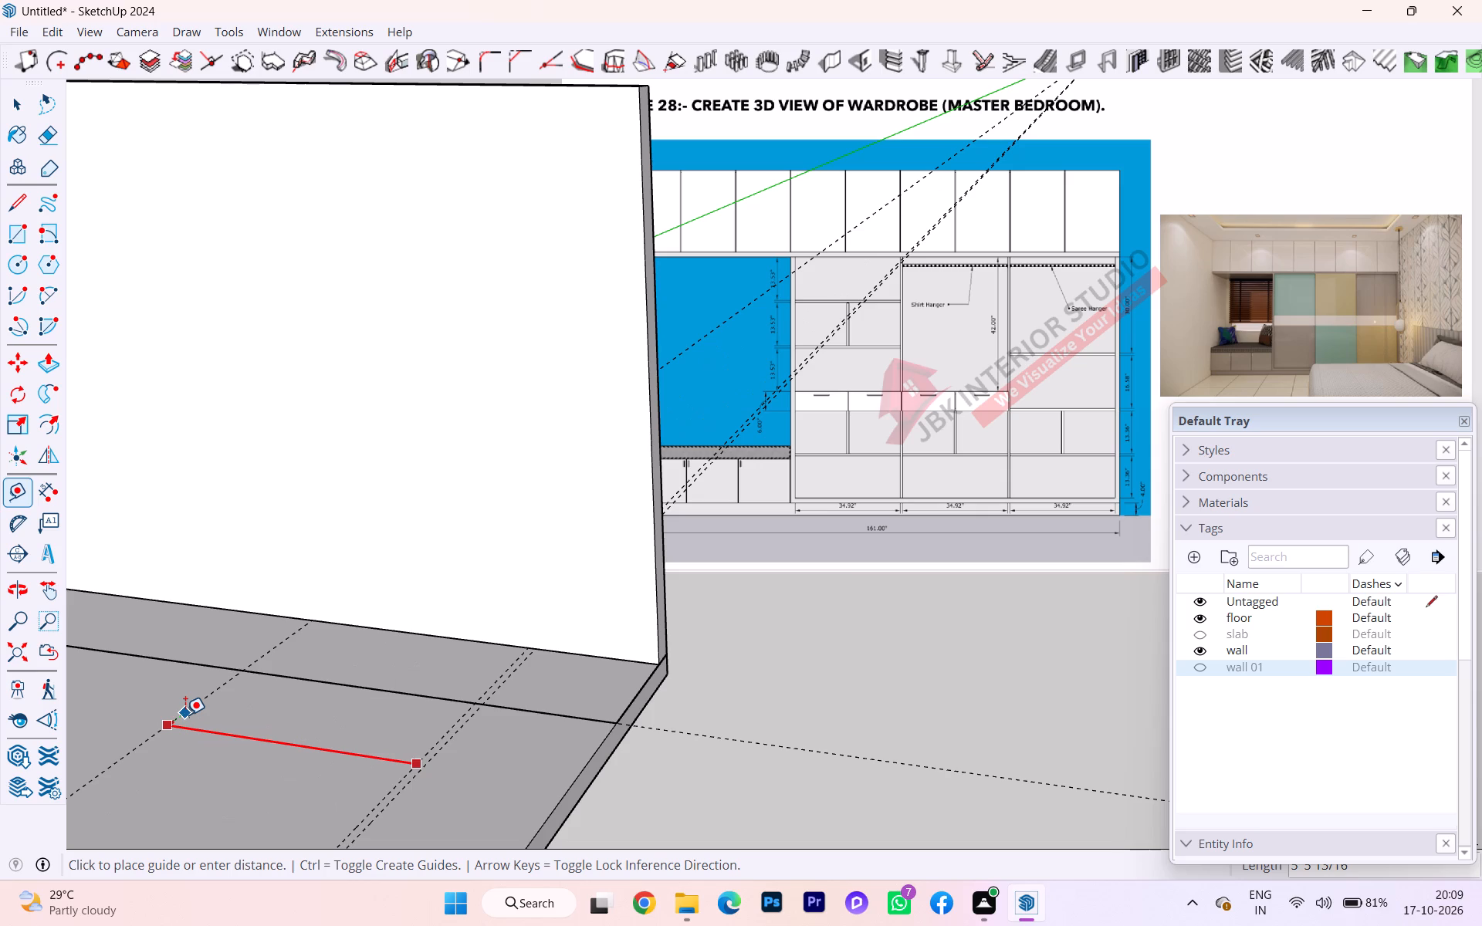
type("34.92\"")
key("Return")
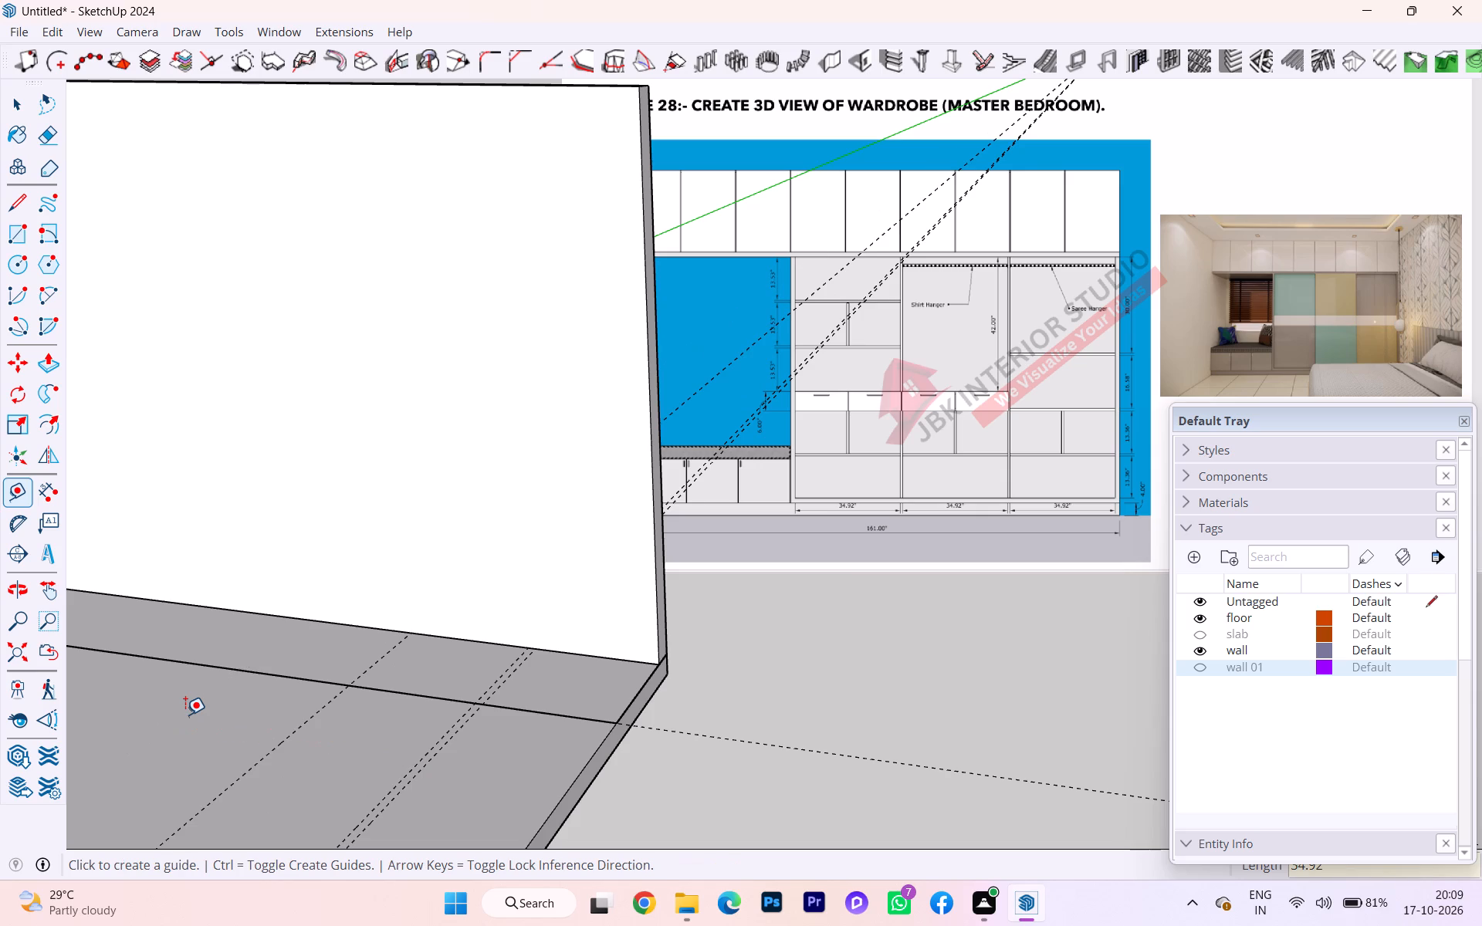
left_click(270, 758)
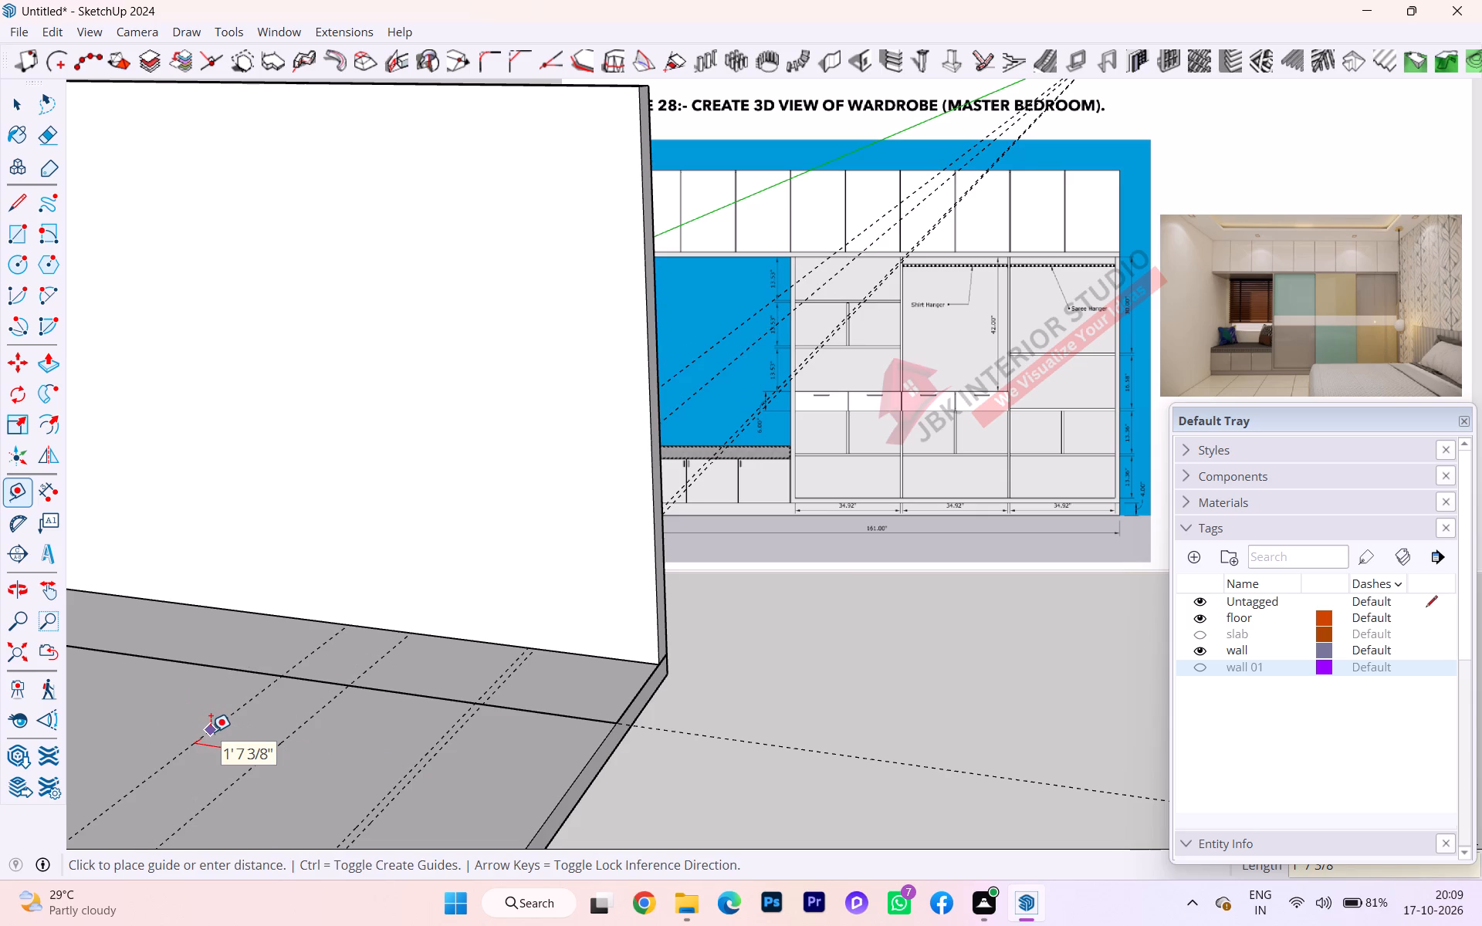
key("2")
key("Return")
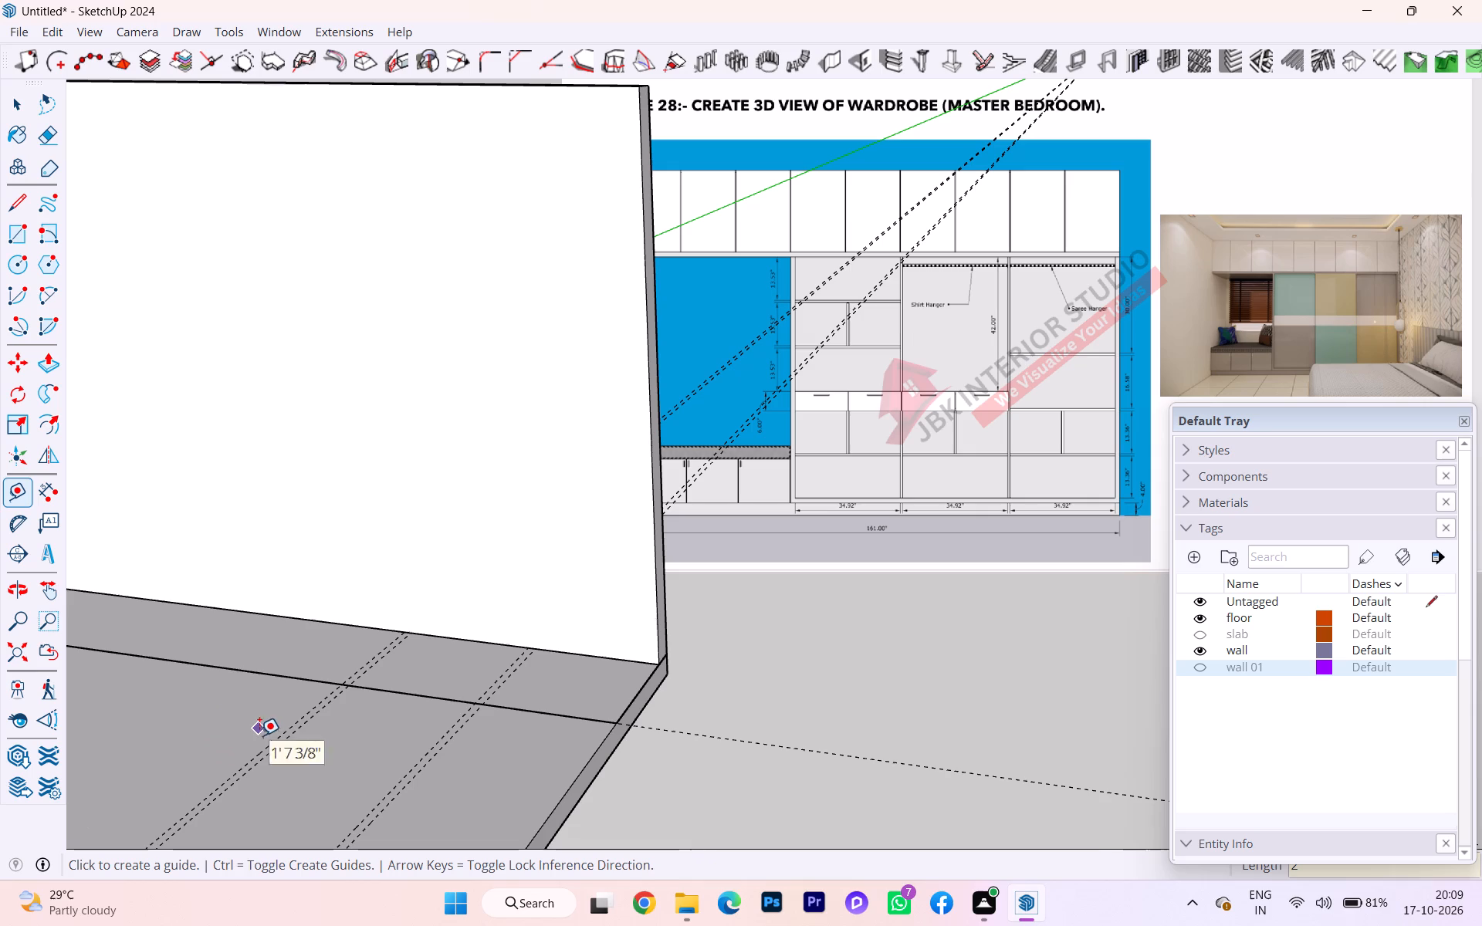
Mark the third wardrobe bay with a guide 34.92" beyond the second guide pair and another 2" past it.
left_click(262, 749)
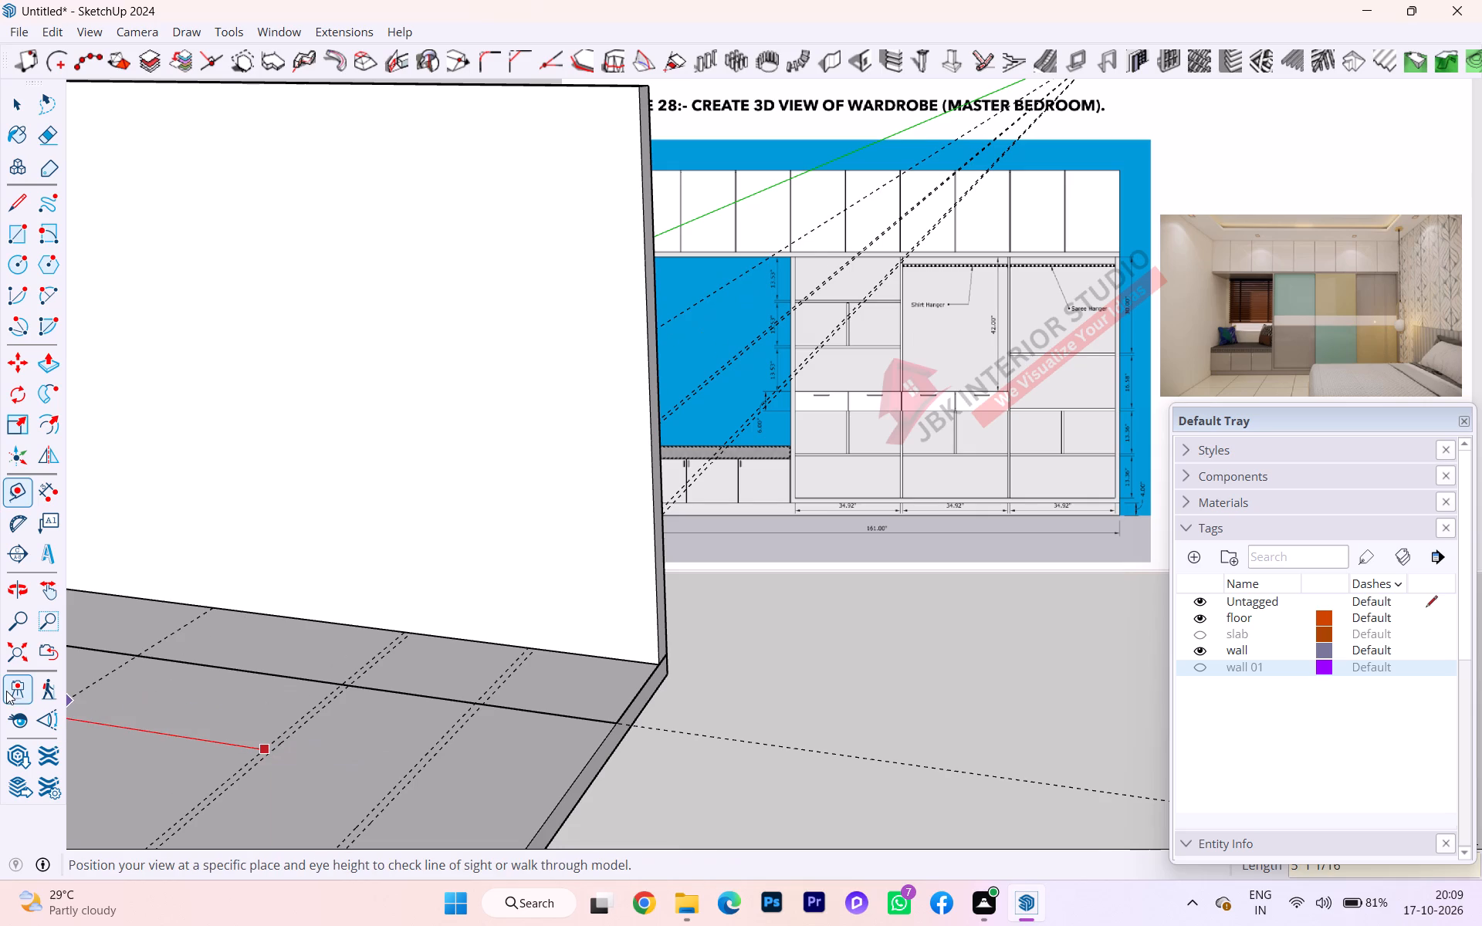
scroll(19, 689, "down", 1)
type("34.92\"")
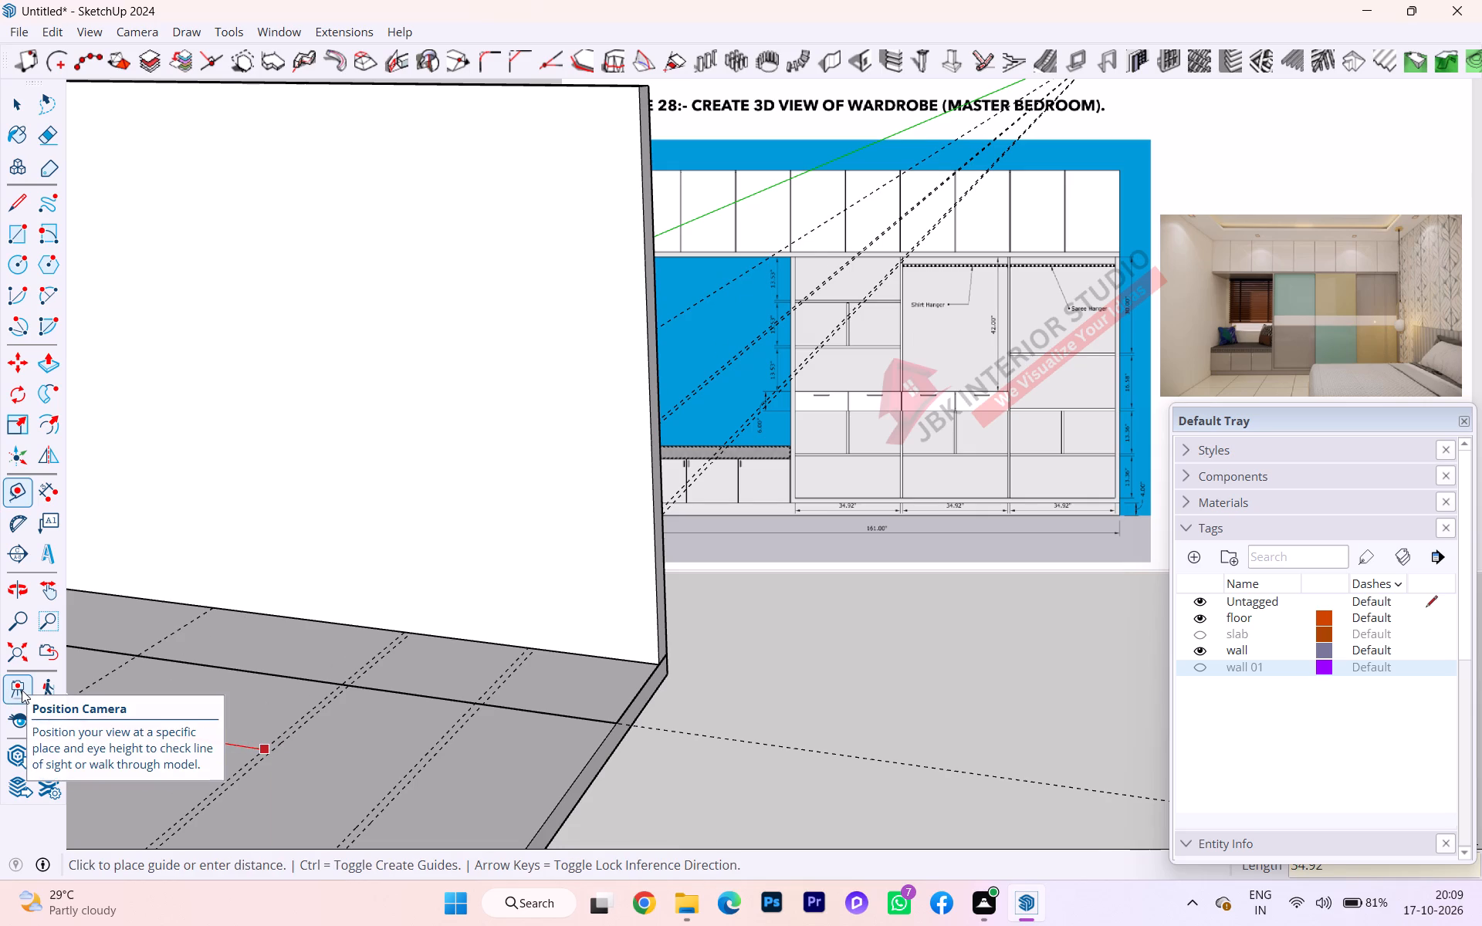
key("Return")
scroll(364, 717, "down", 6)
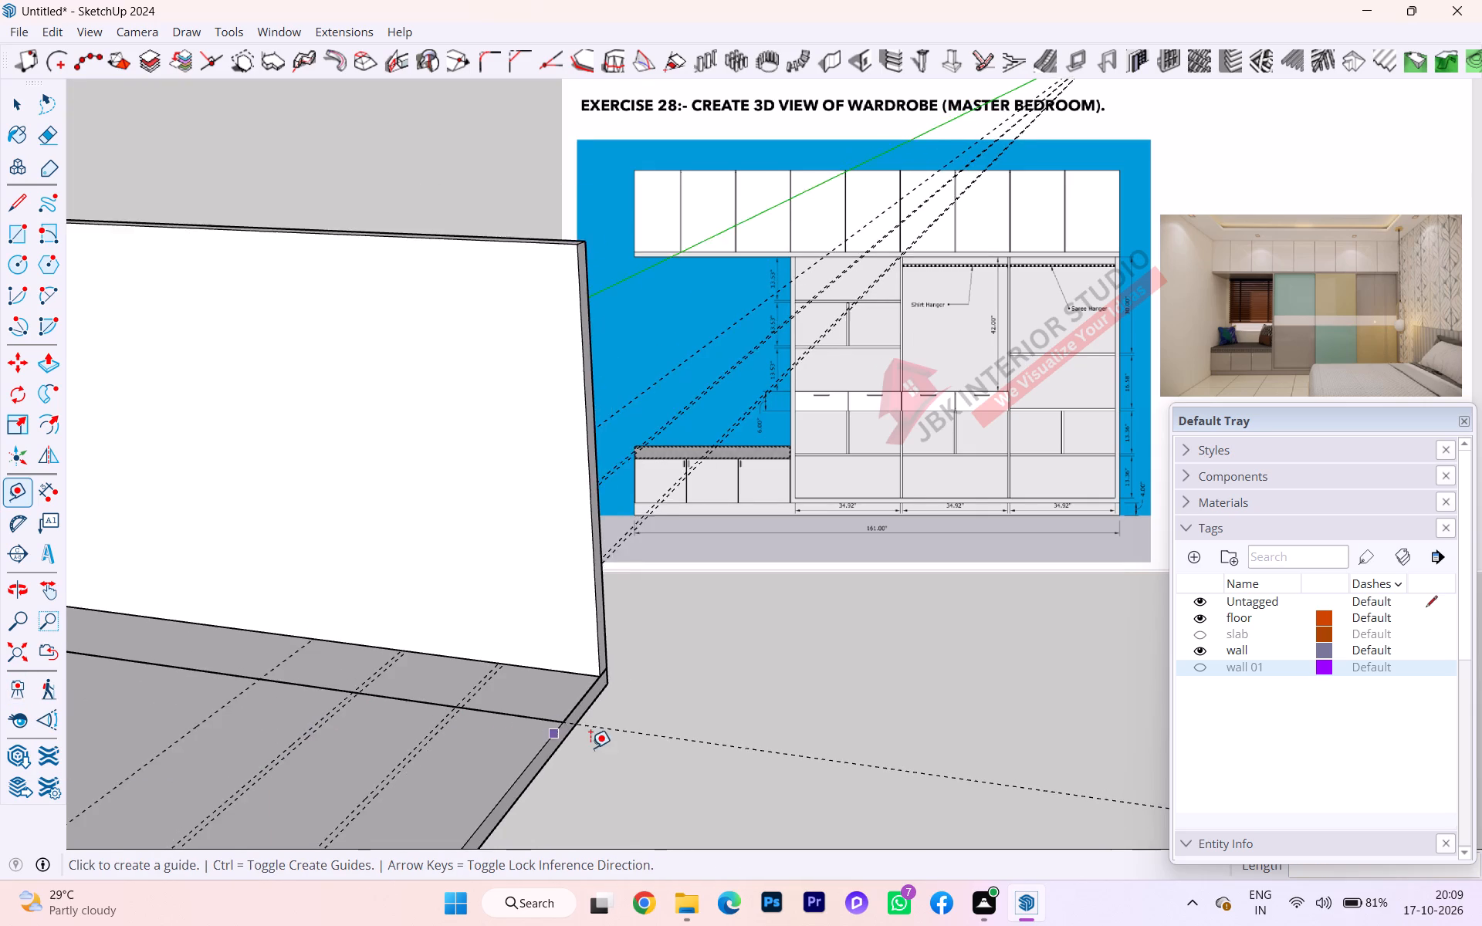
scroll(590, 748, "down", 1)
scroll(245, 740, "up", 3)
left_click(245, 740)
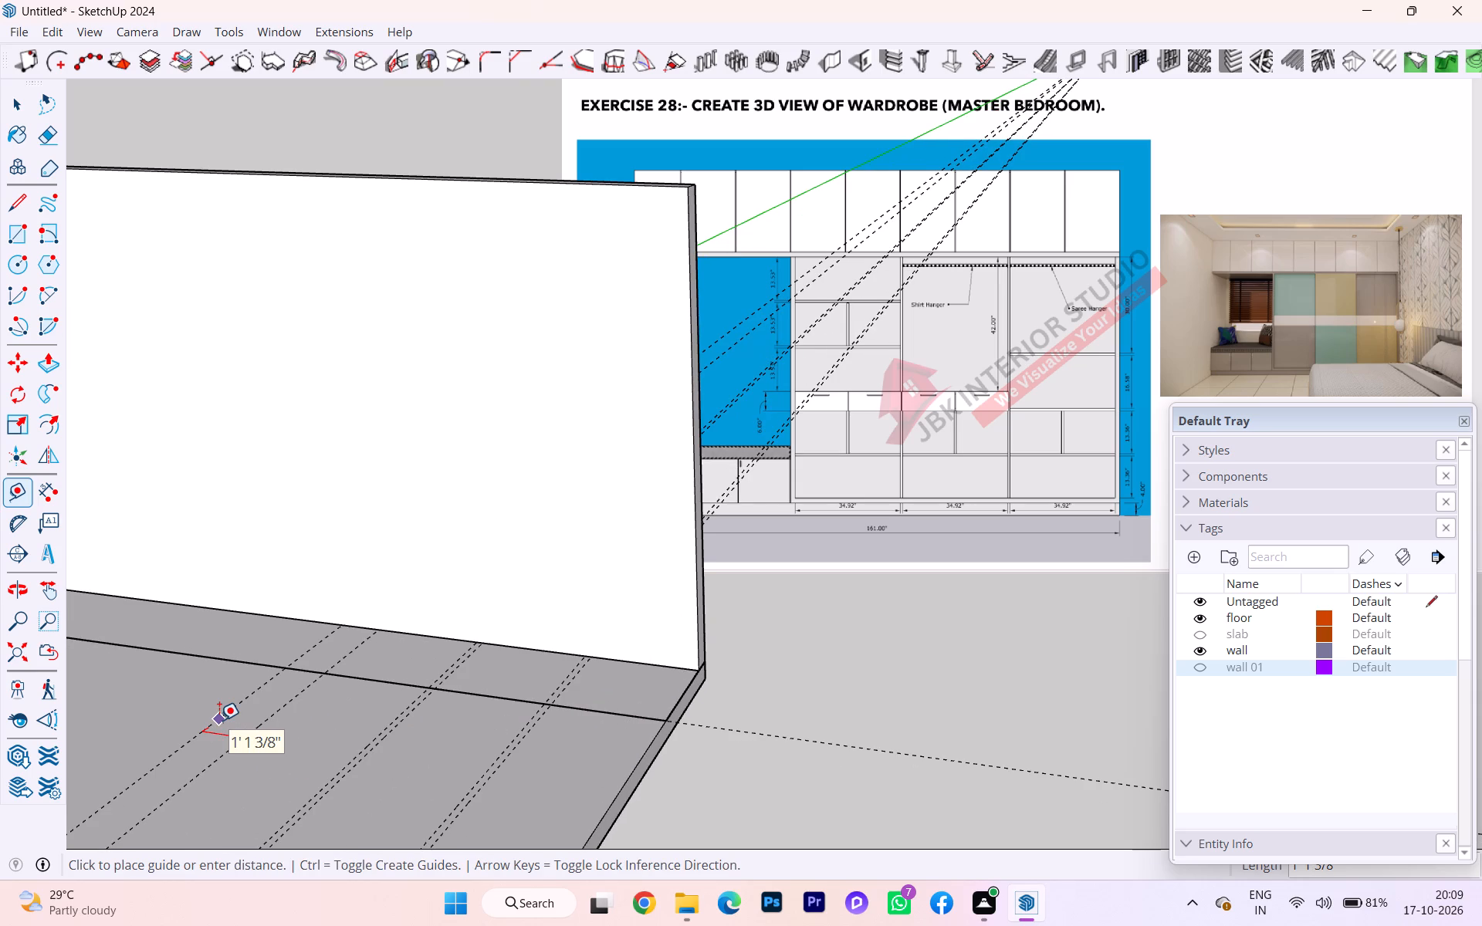
key("2")
key("Return")
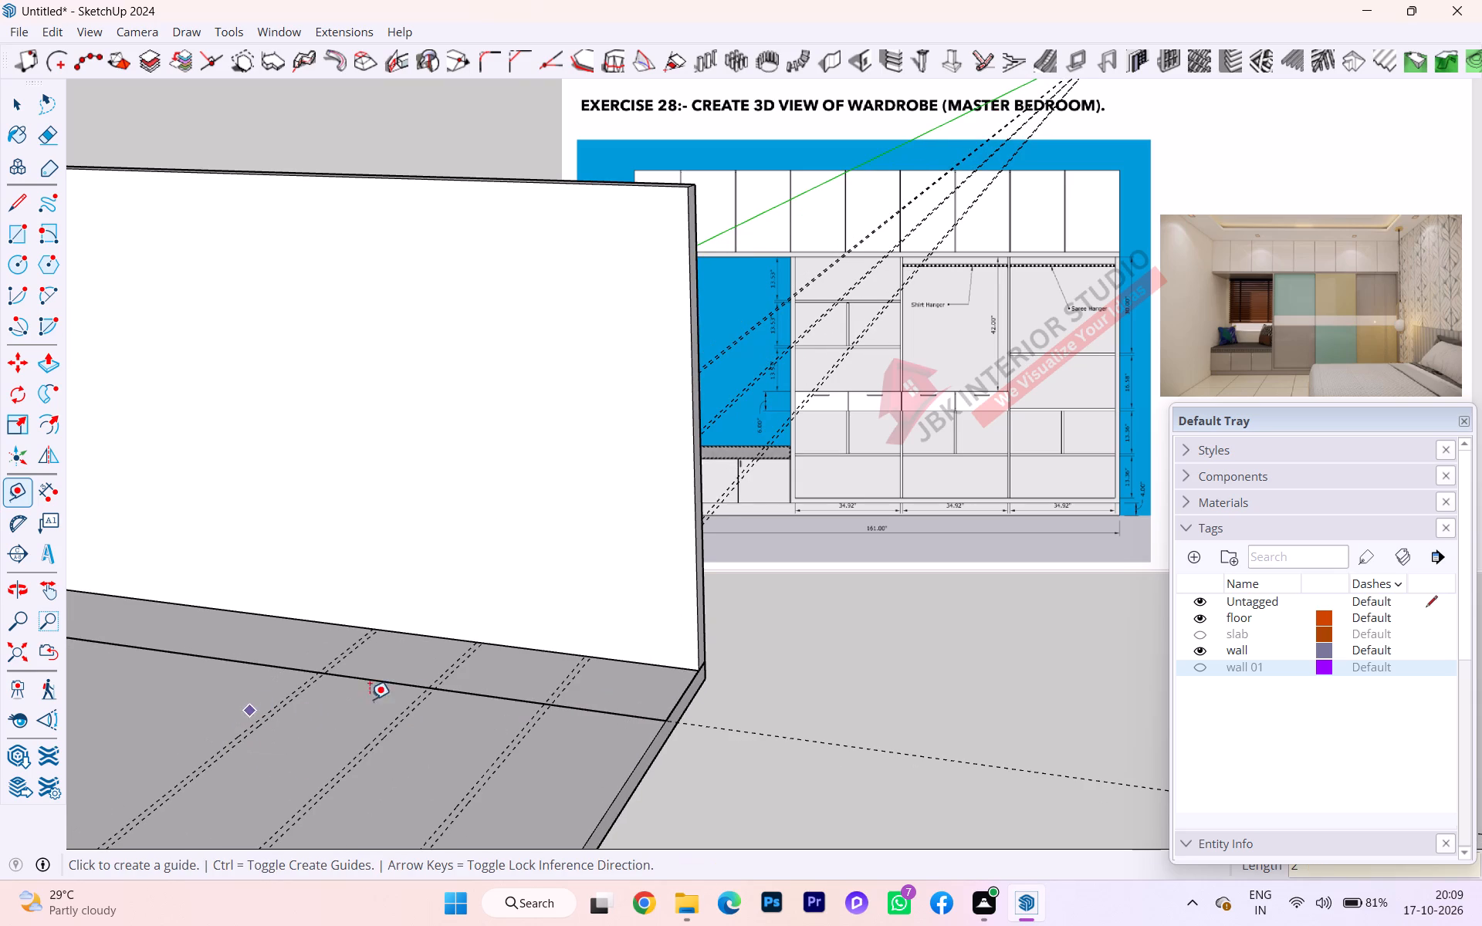
Examine the three guide pairs across the wardrobe footprint against the bays in the Exercise 28 elevation drawing.
scroll(411, 674, "down", 6)
scroll(484, 614, "up", 2)
scroll(486, 614, "down", 10)
scroll(869, 632, "up", 1)
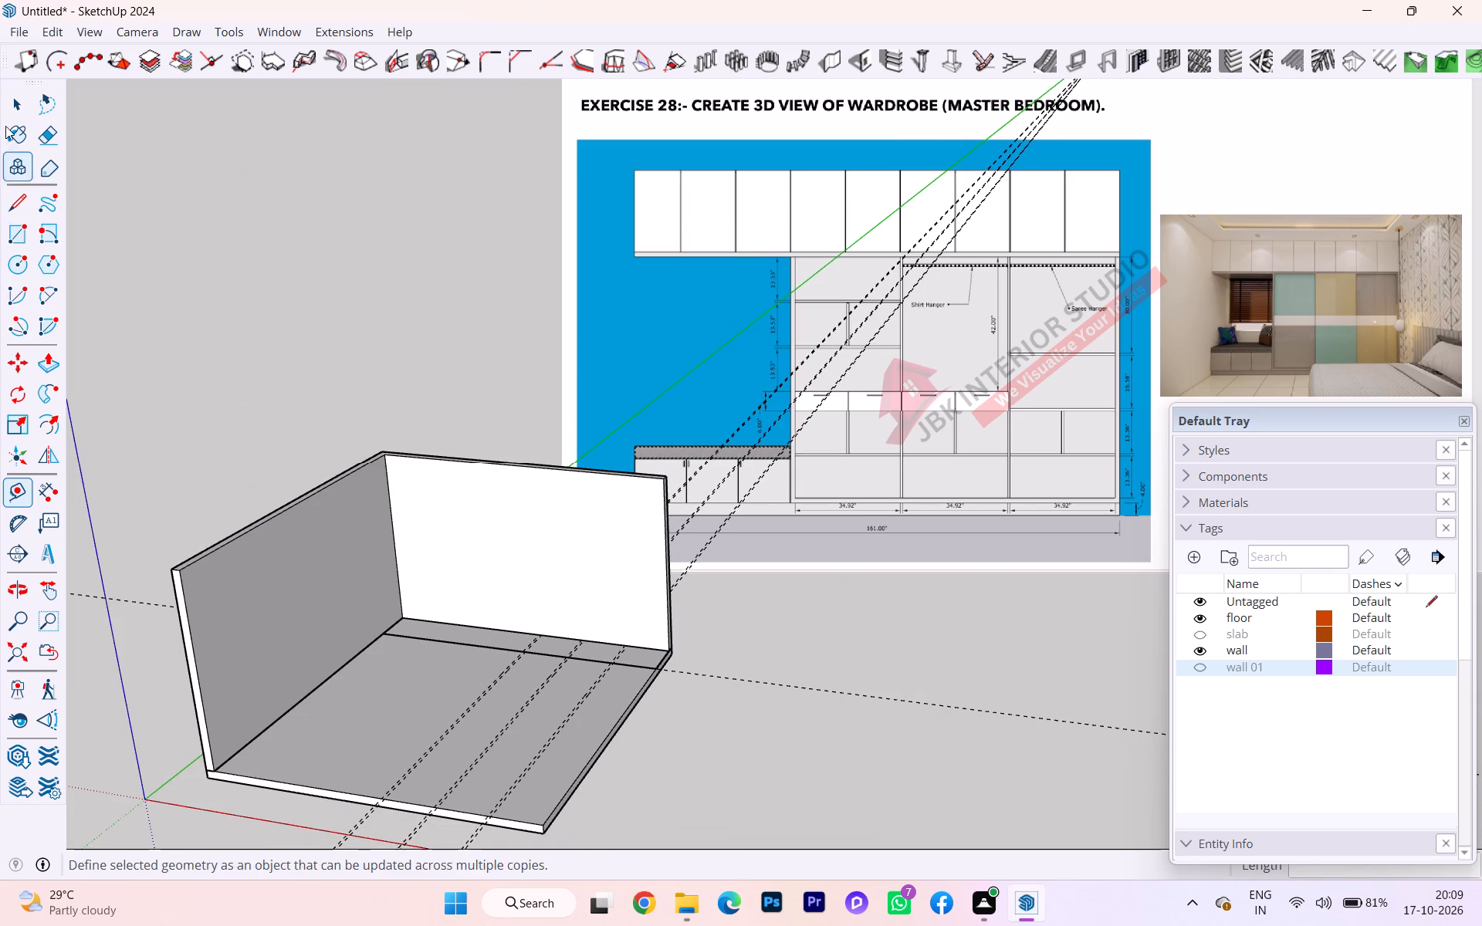
left_click(9, 106)
scroll(448, 415, "up", 4)
scroll(587, 583, "down", 2)
scroll(589, 585, "up", 2)
middle_click_drag(601, 607, 600, 607)
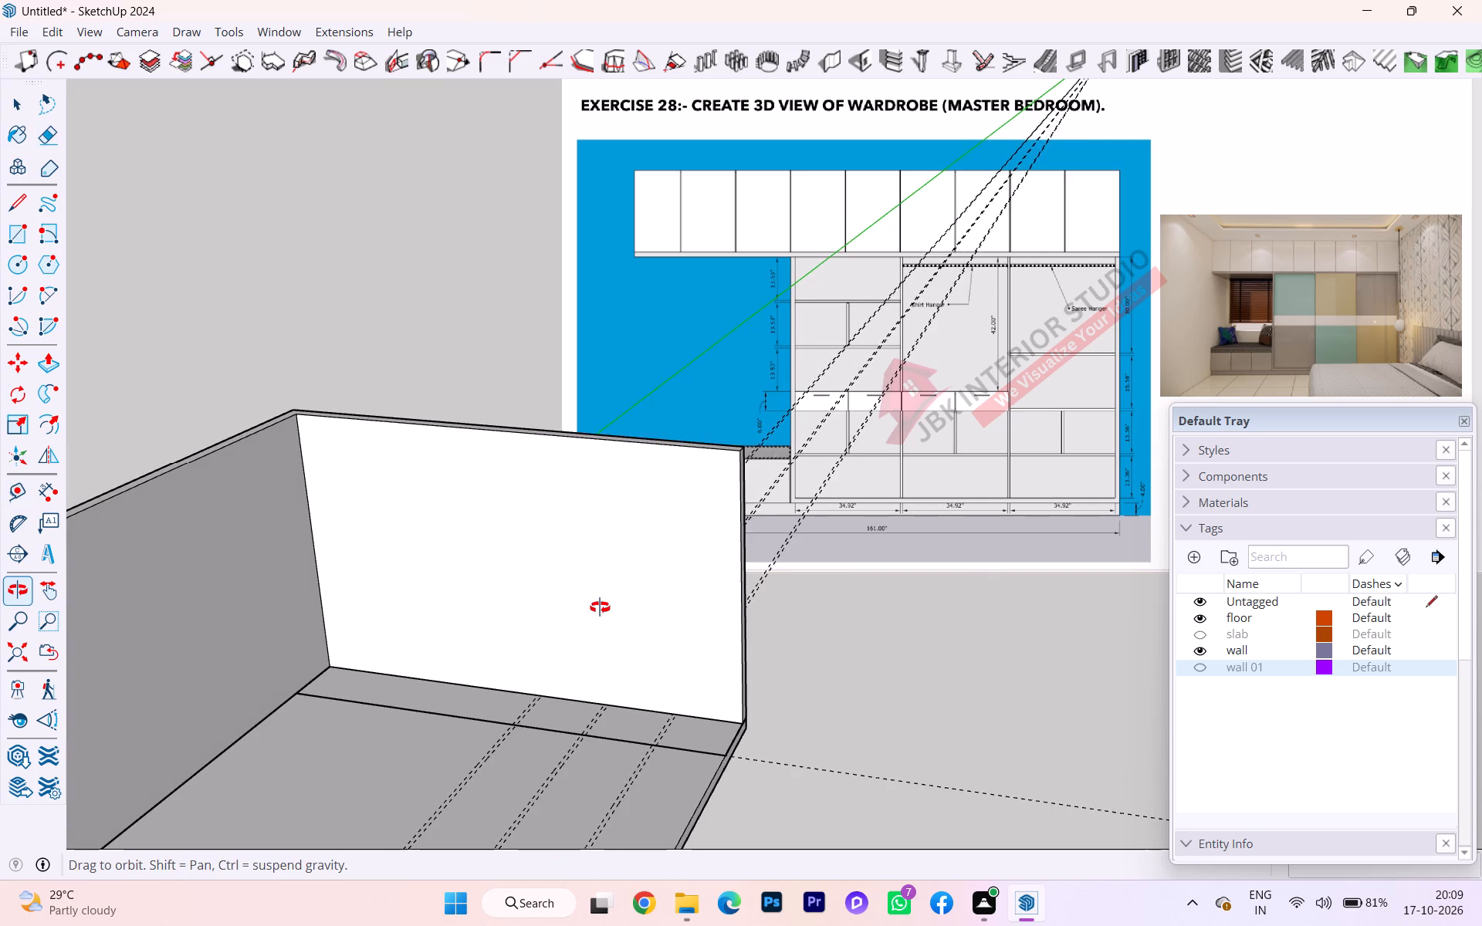
middle_click_drag(600, 607, 493, 762)
scroll(678, 657, "up", 7)
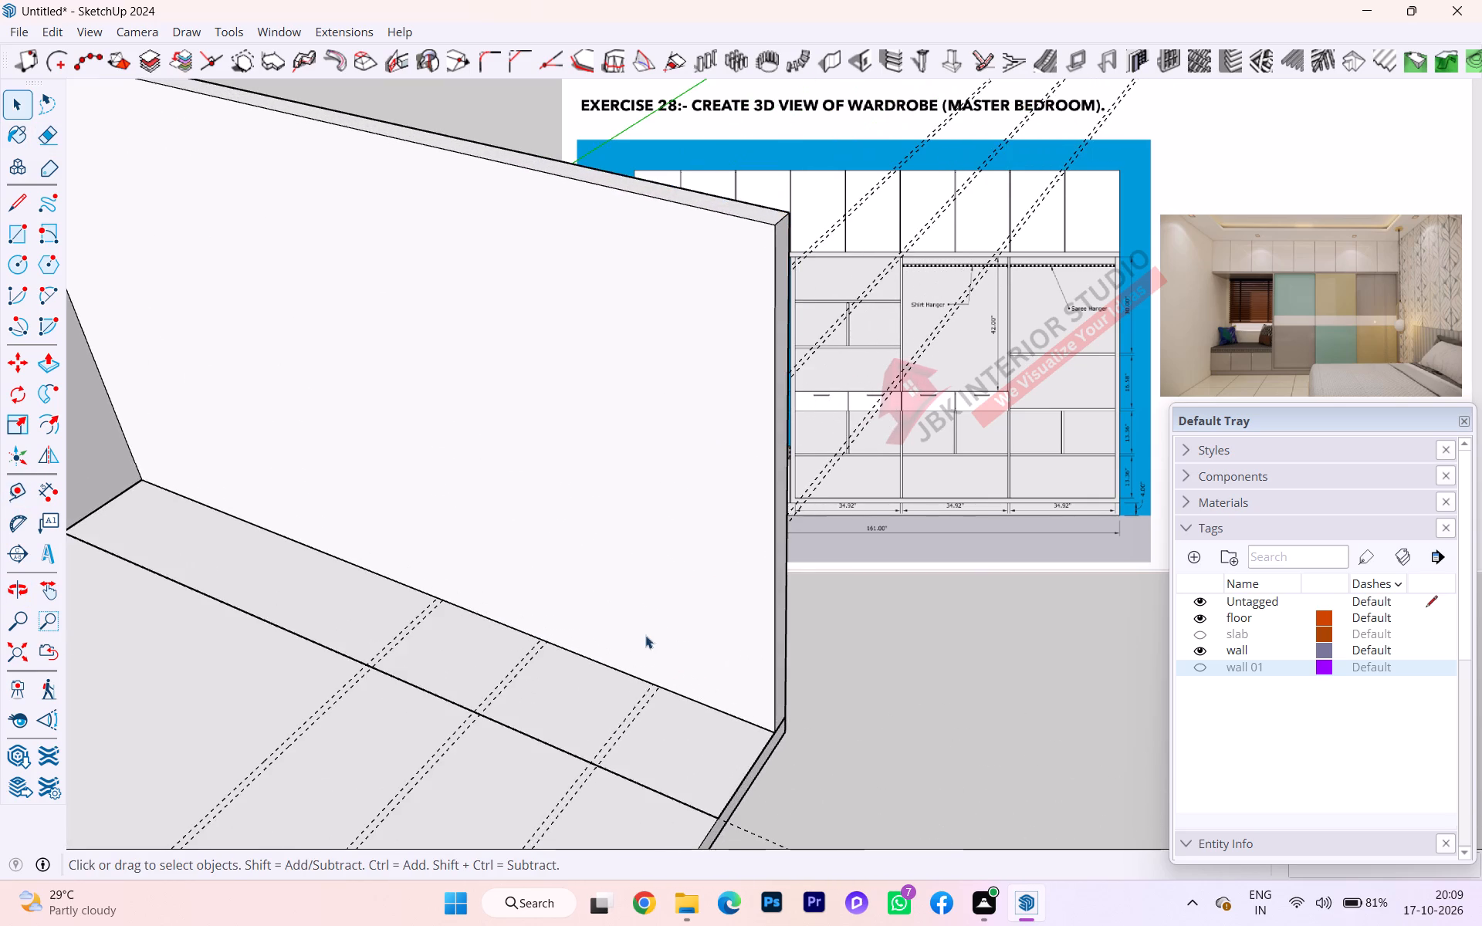
scroll(543, 676, "down", 5)
scroll(439, 655, "up", 4)
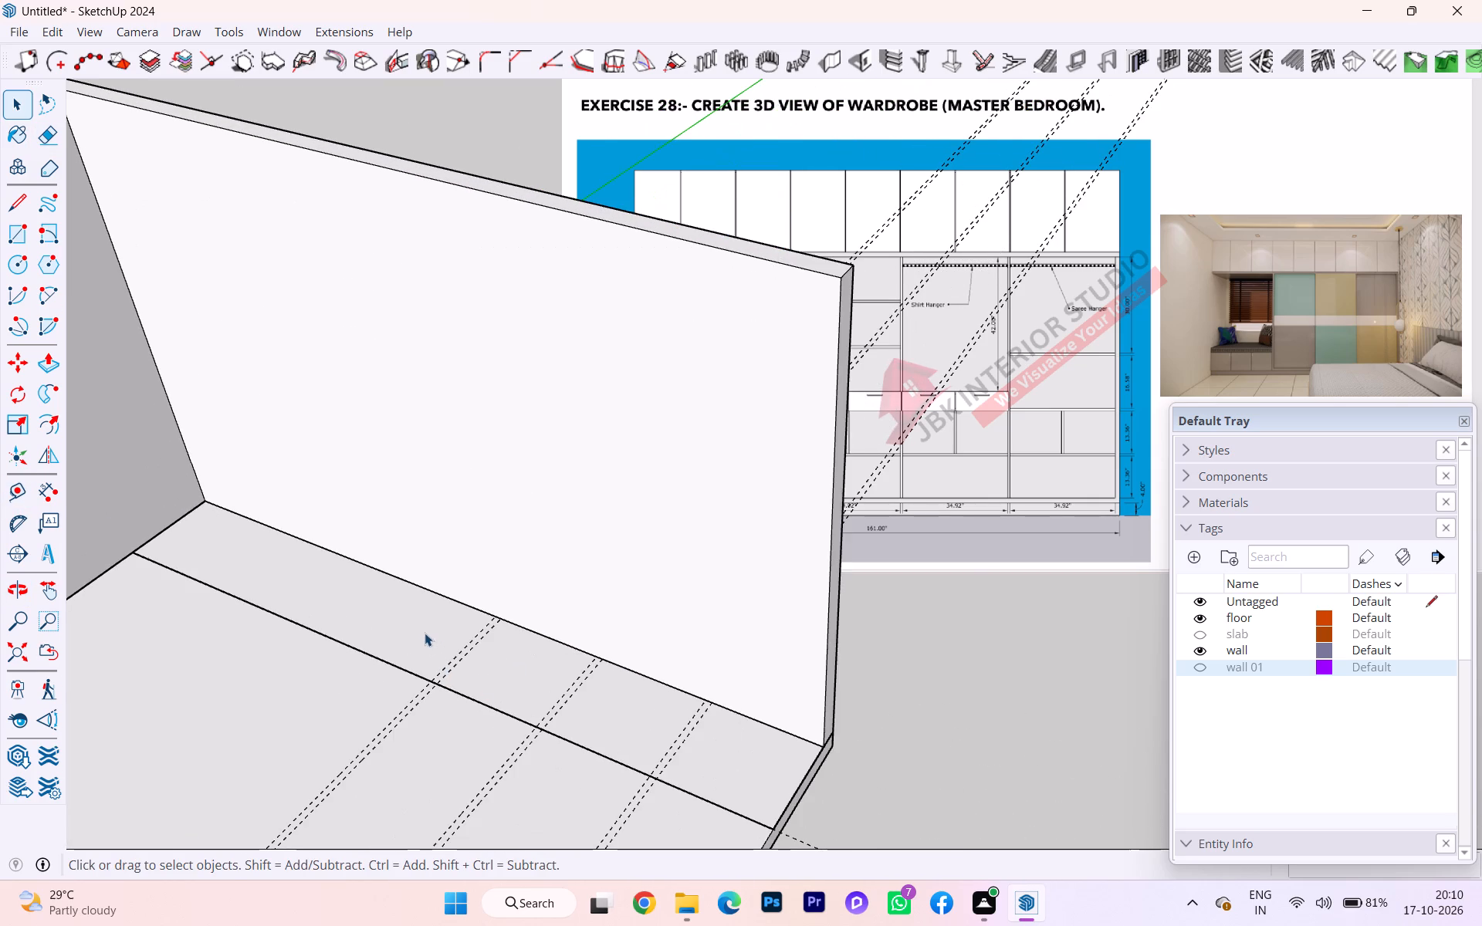
scroll(265, 606, "down", 2)
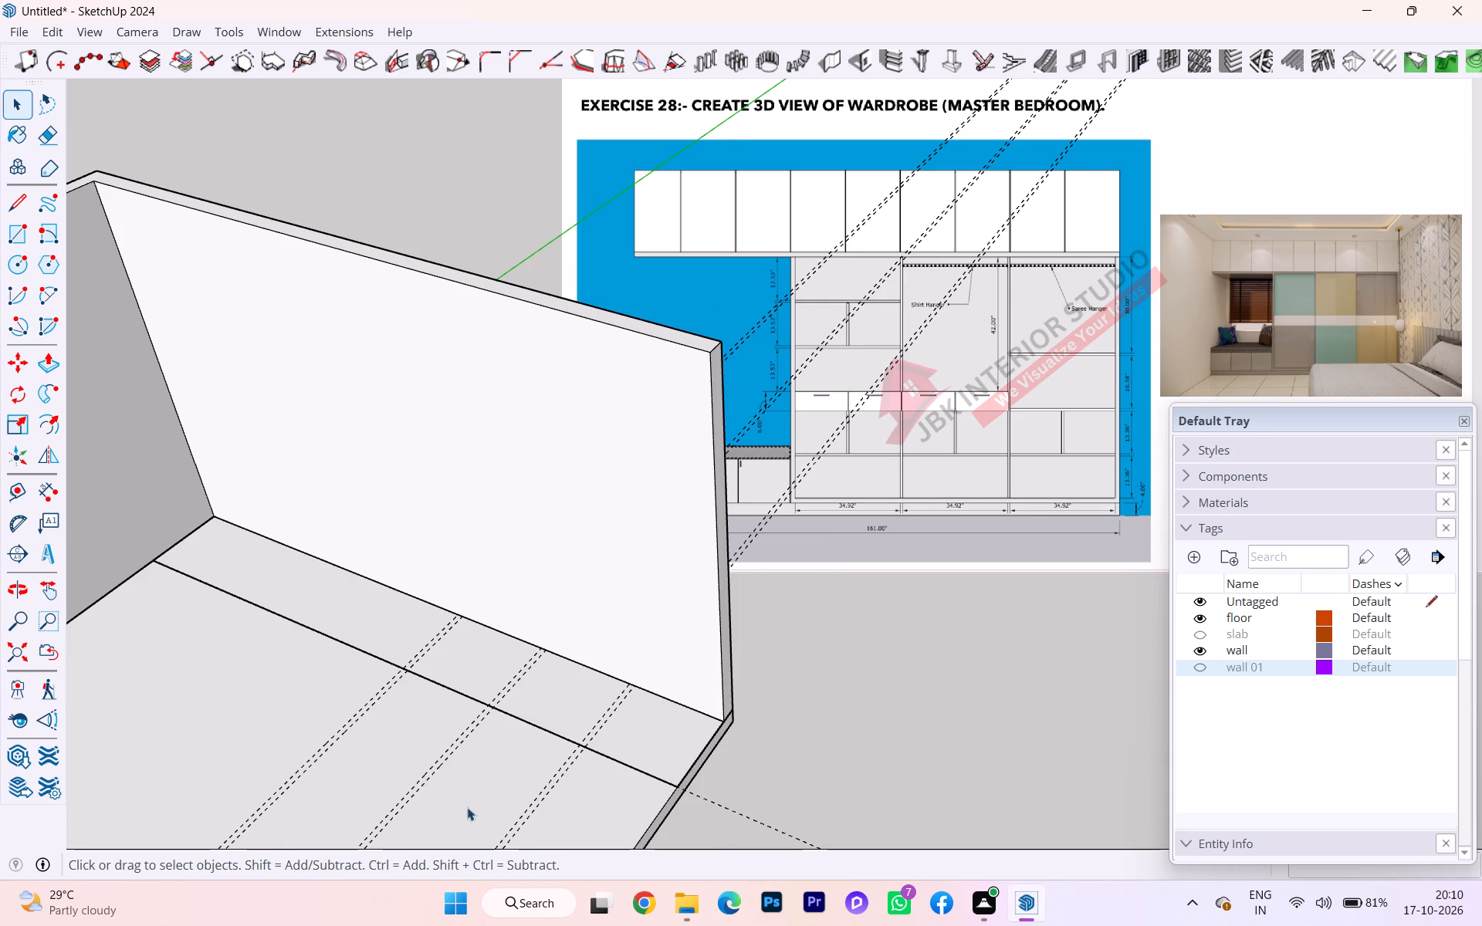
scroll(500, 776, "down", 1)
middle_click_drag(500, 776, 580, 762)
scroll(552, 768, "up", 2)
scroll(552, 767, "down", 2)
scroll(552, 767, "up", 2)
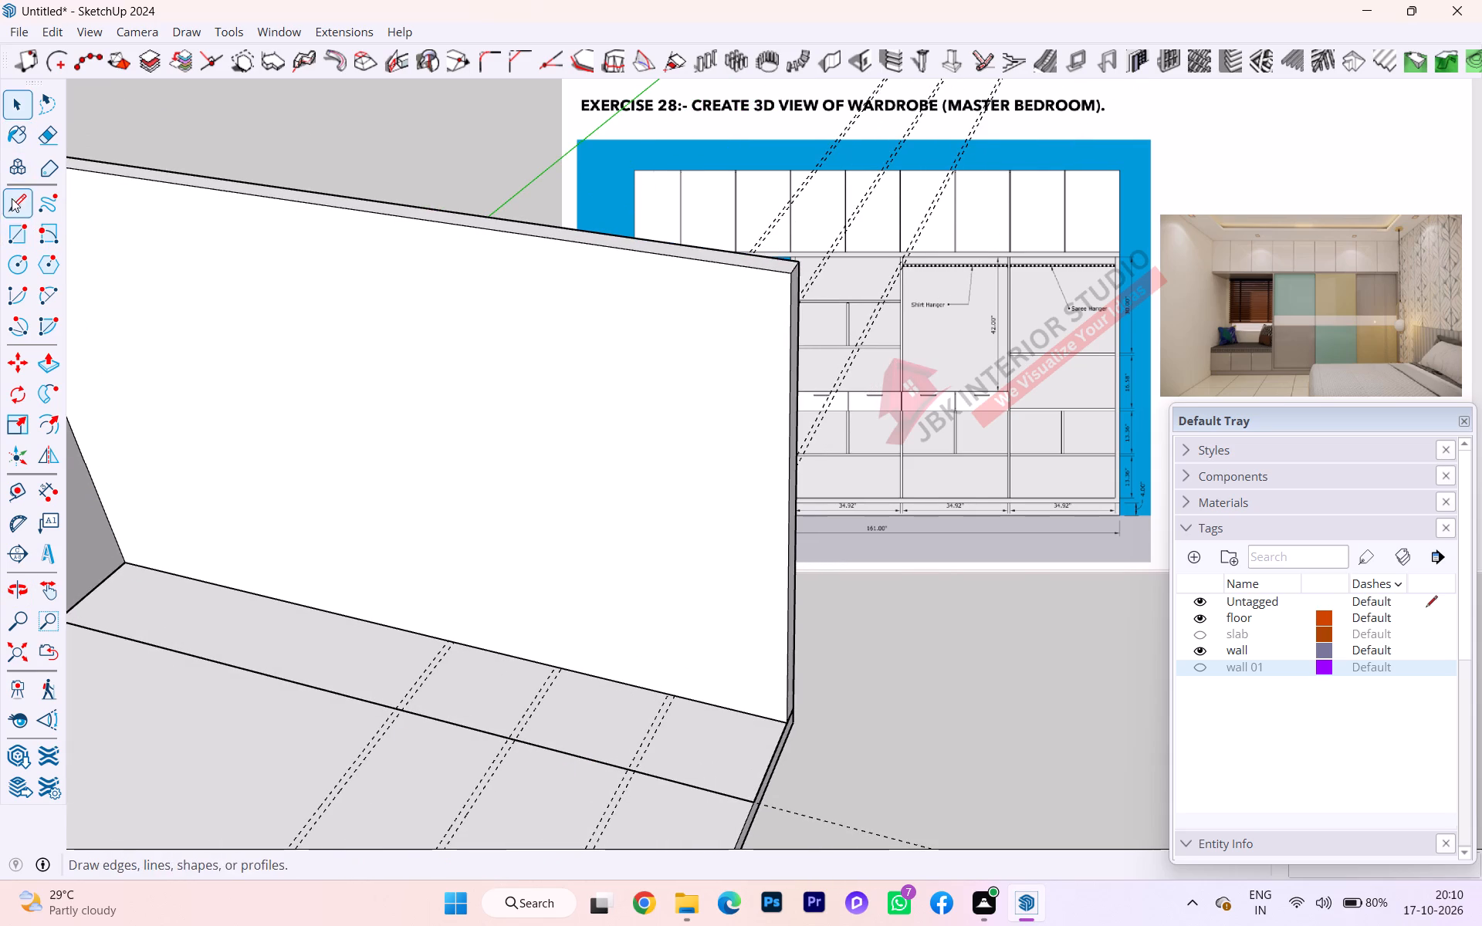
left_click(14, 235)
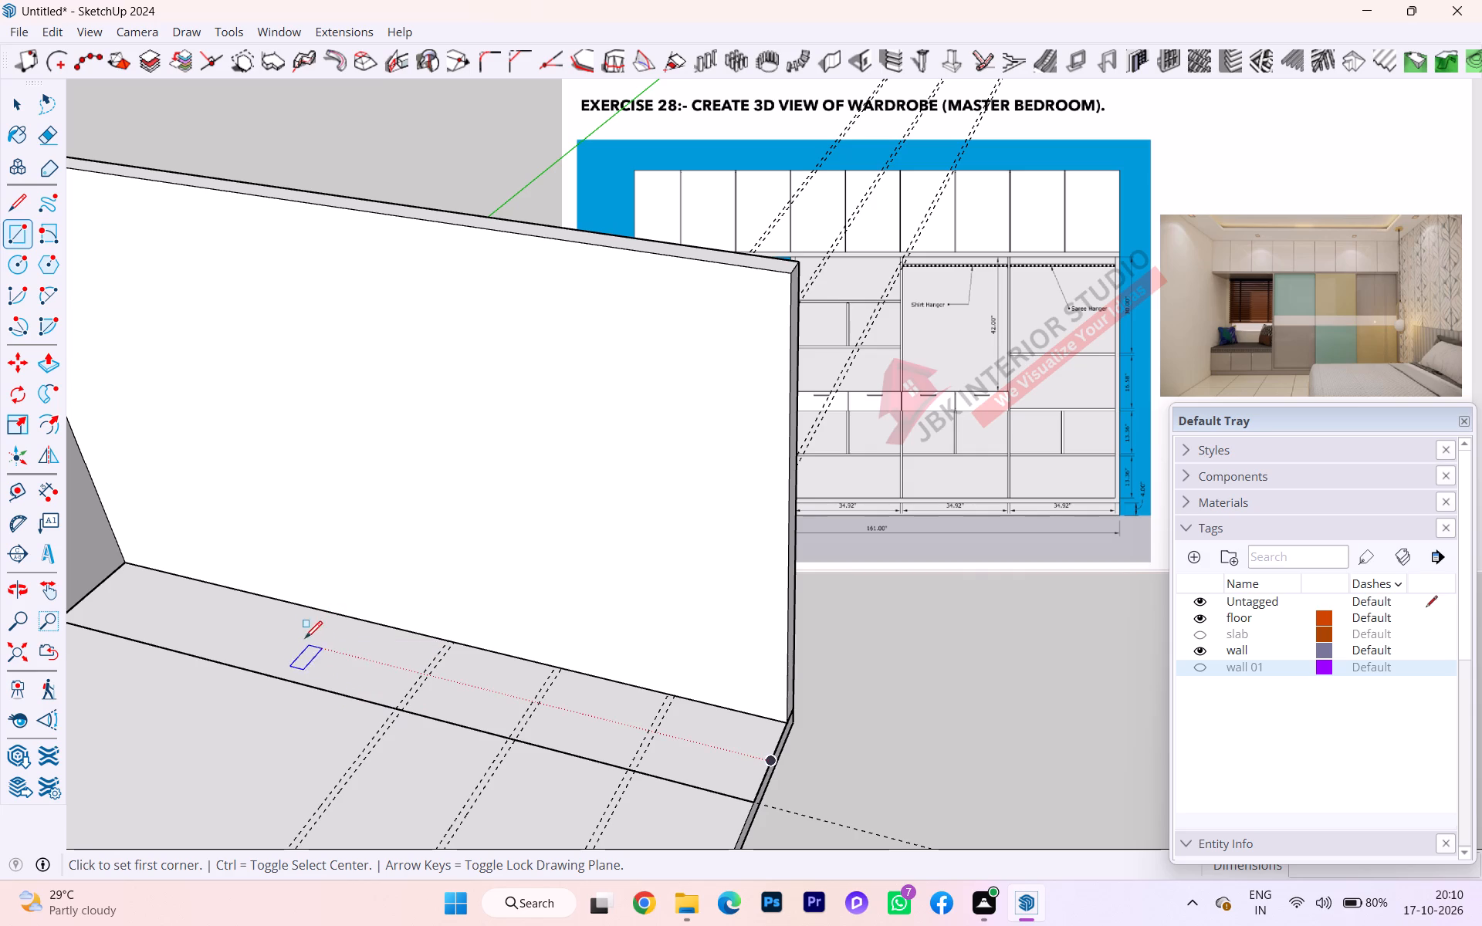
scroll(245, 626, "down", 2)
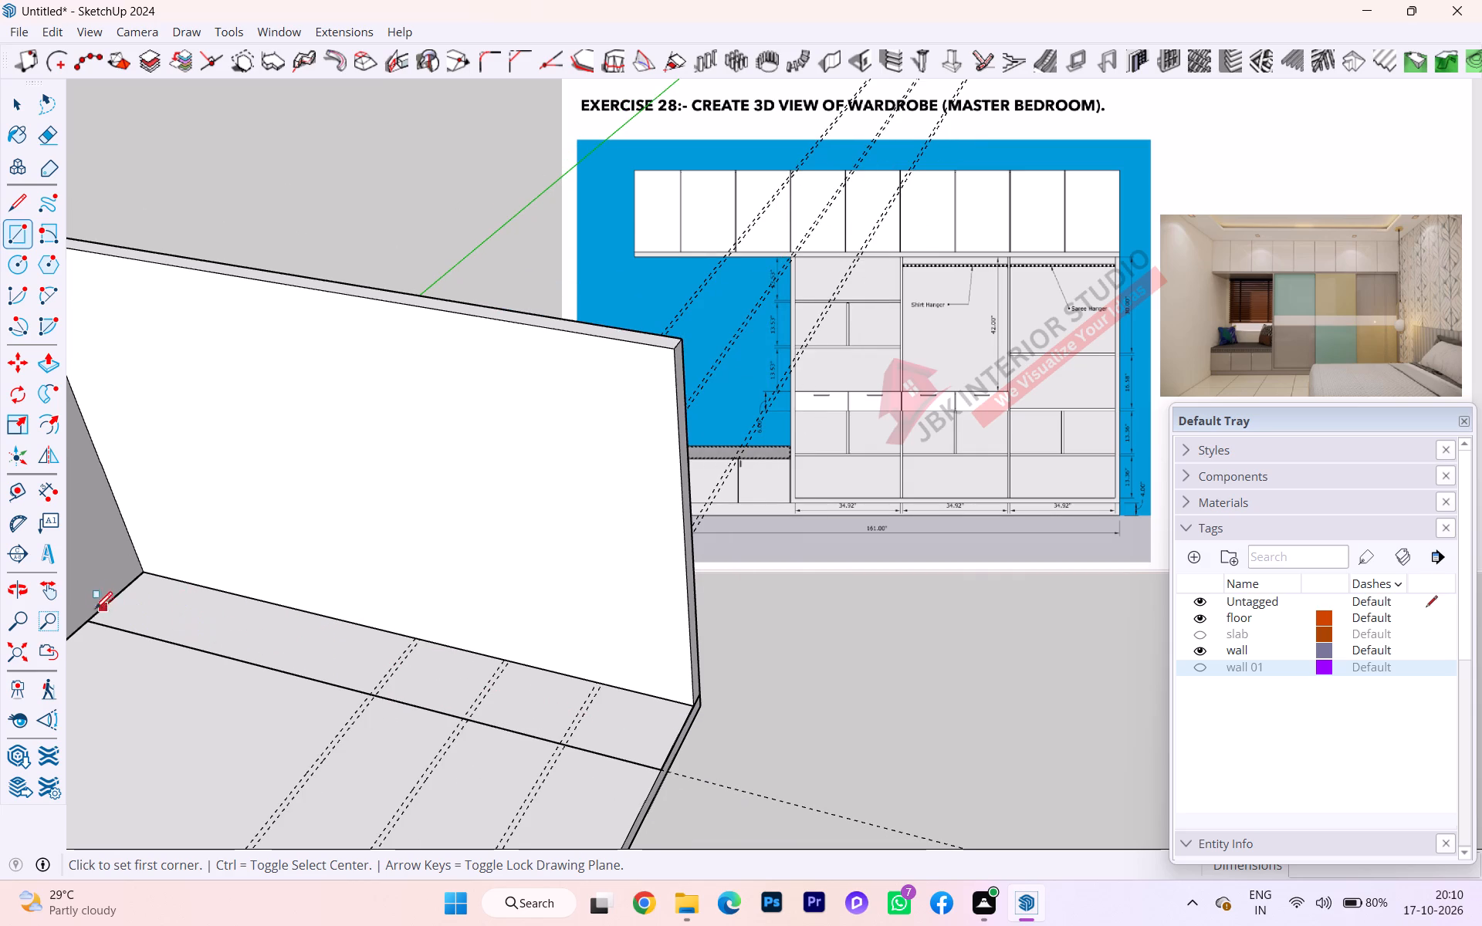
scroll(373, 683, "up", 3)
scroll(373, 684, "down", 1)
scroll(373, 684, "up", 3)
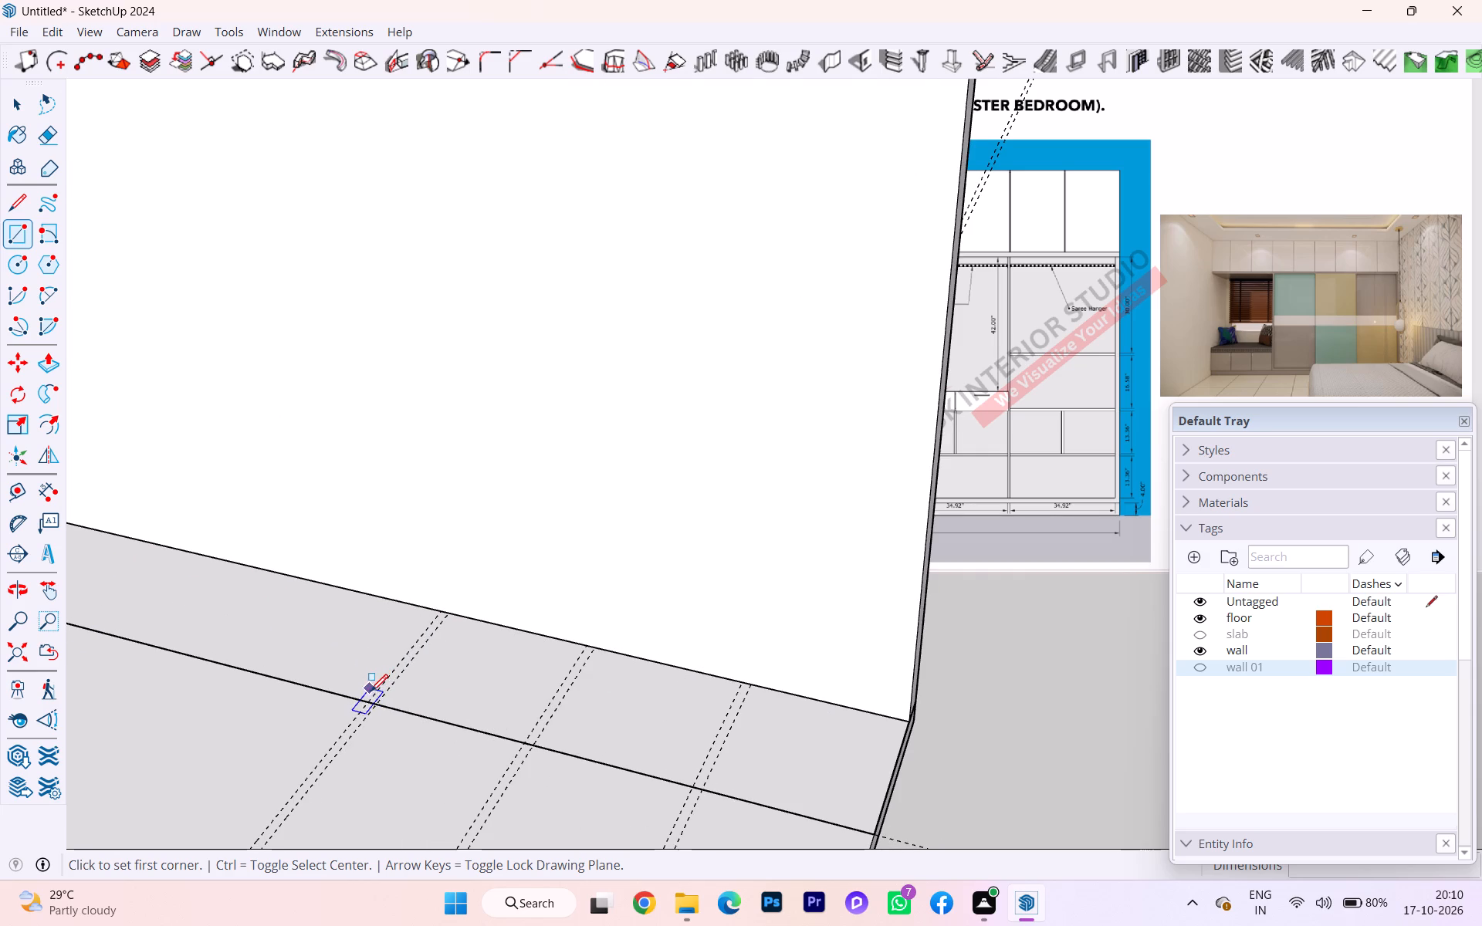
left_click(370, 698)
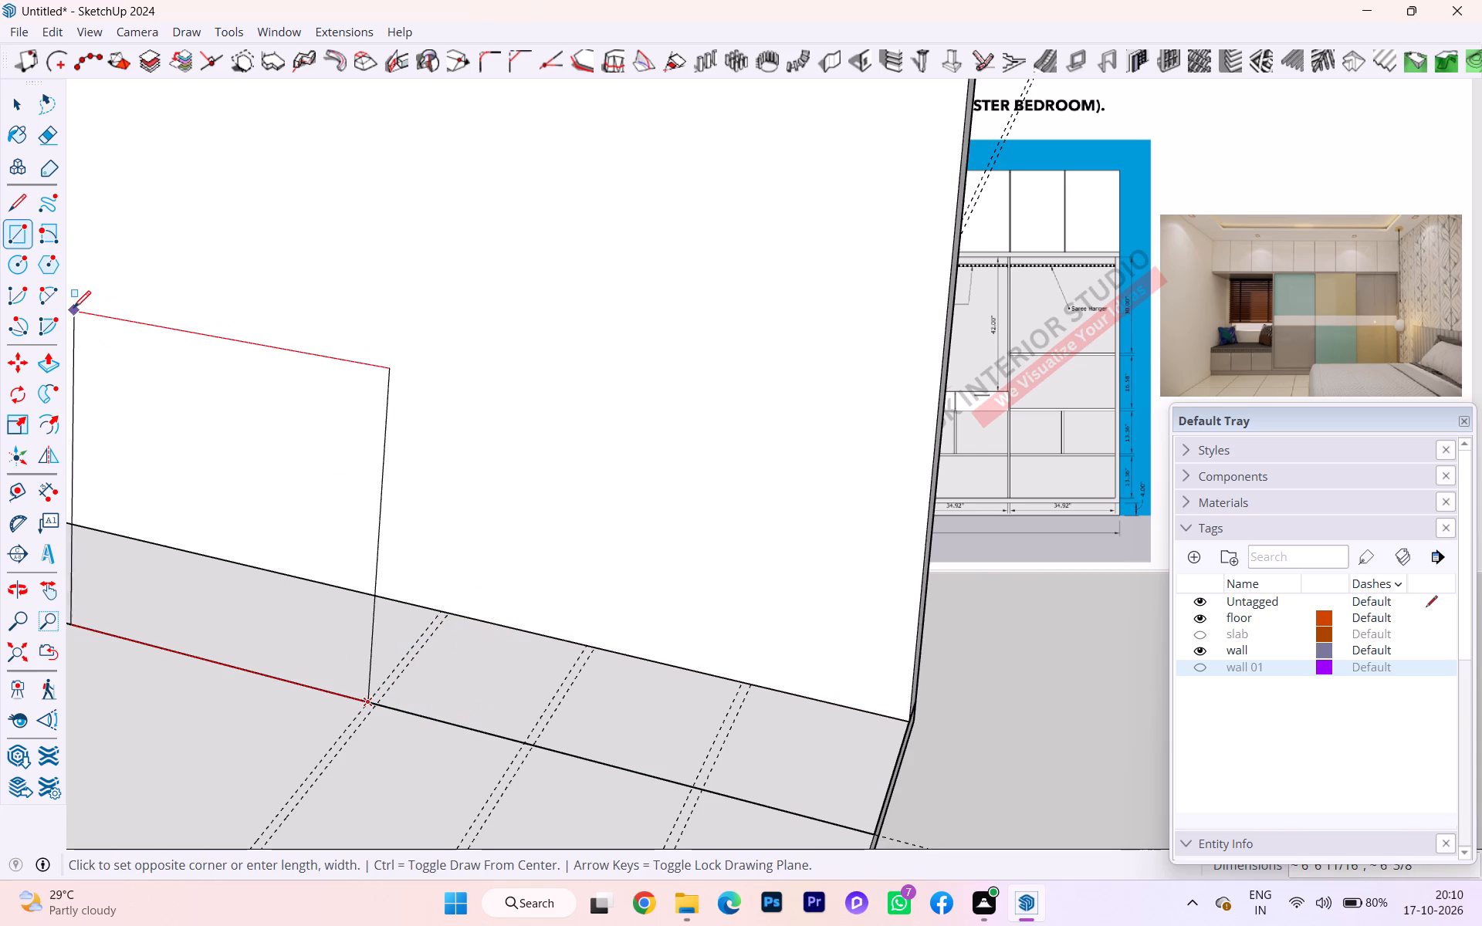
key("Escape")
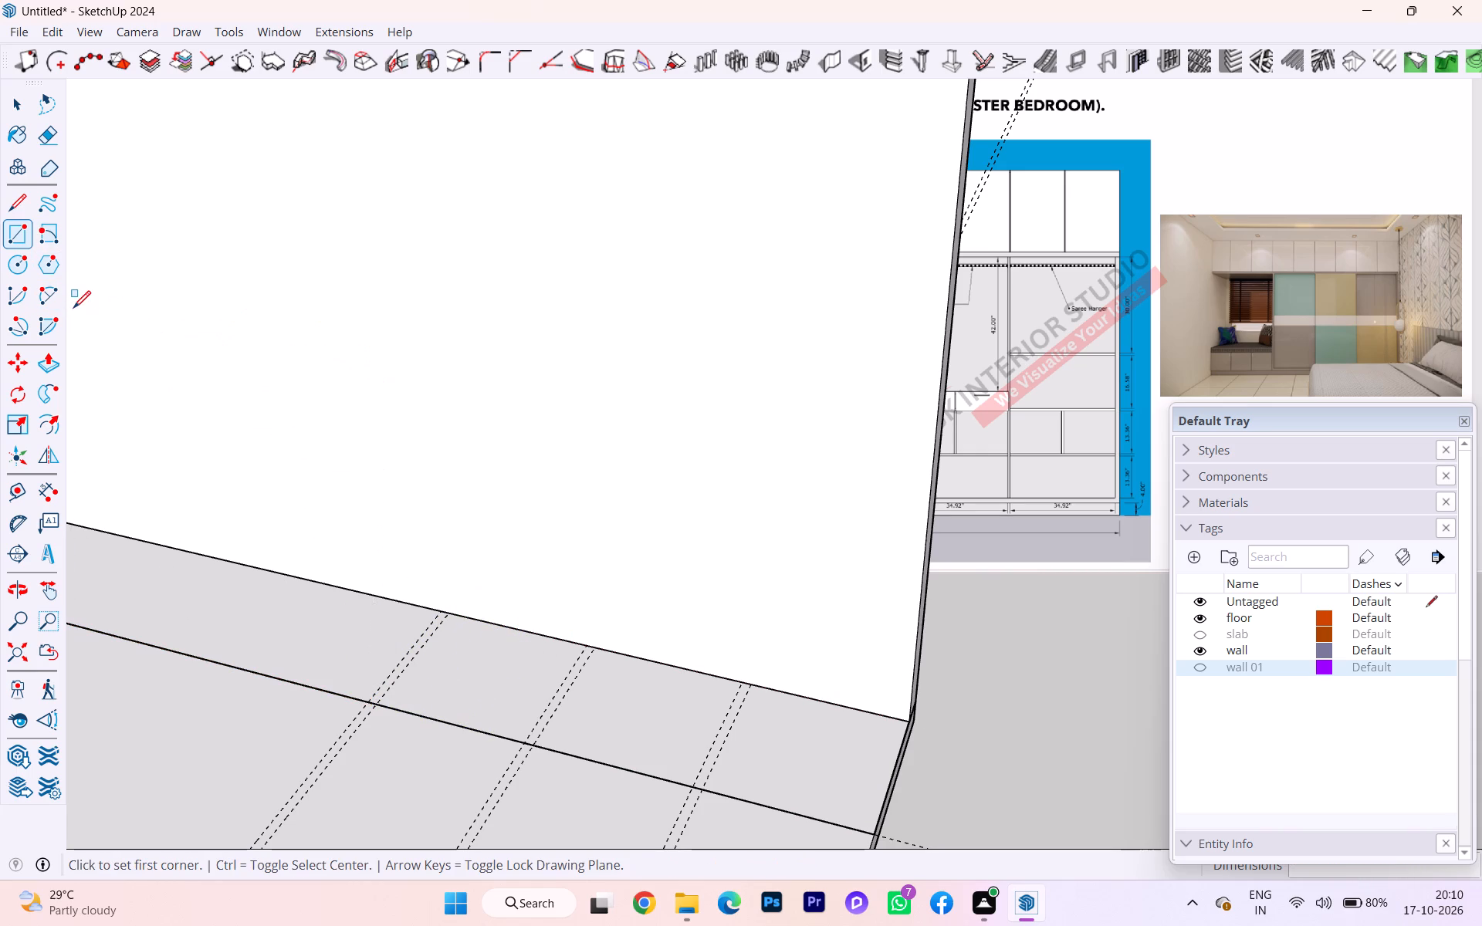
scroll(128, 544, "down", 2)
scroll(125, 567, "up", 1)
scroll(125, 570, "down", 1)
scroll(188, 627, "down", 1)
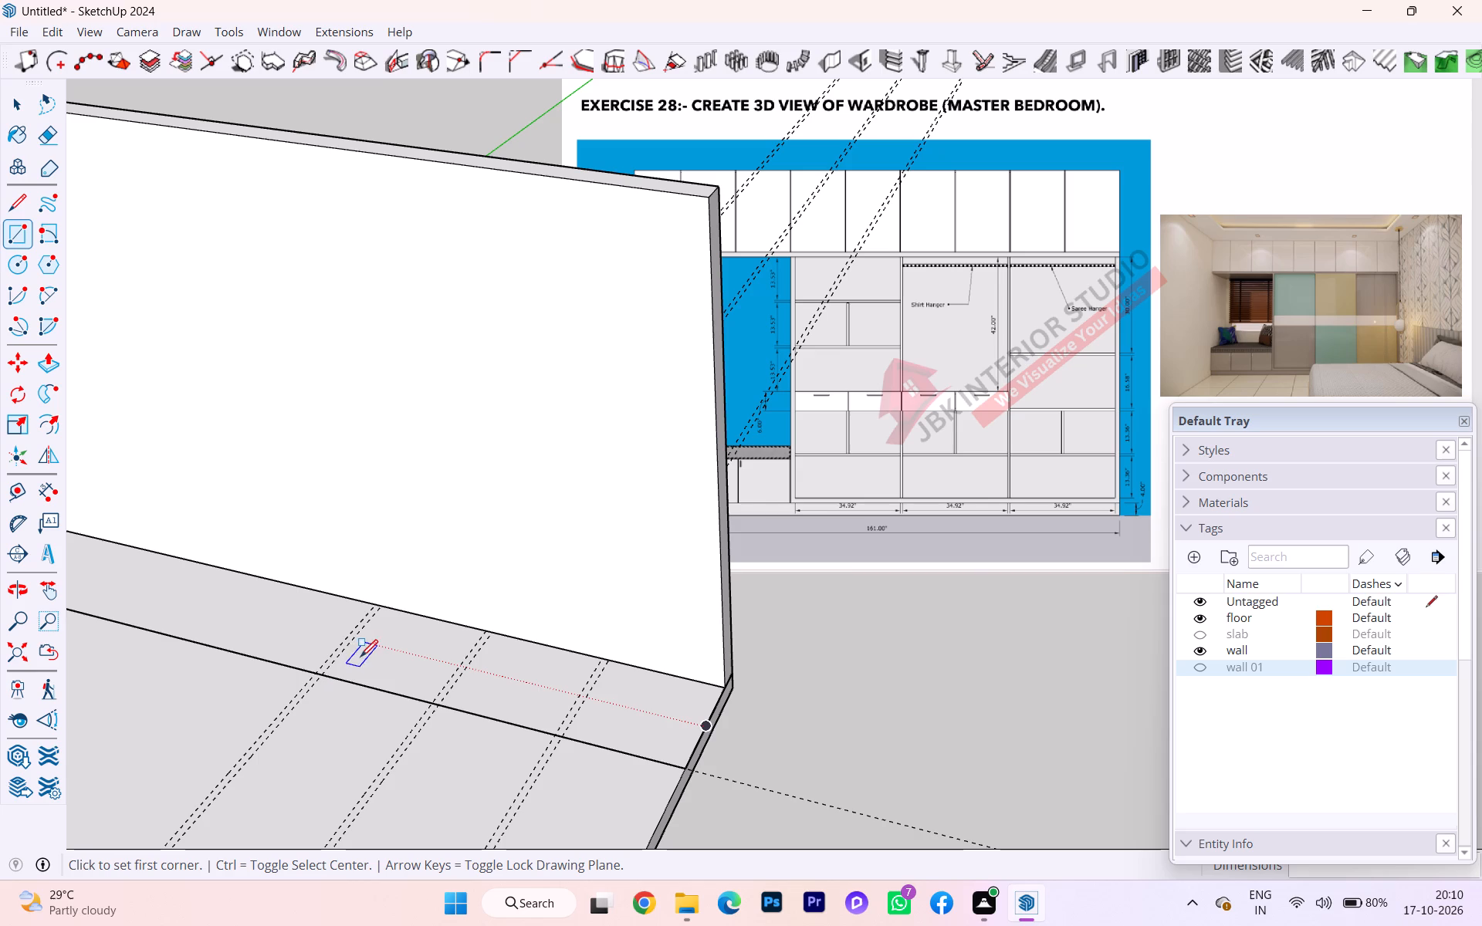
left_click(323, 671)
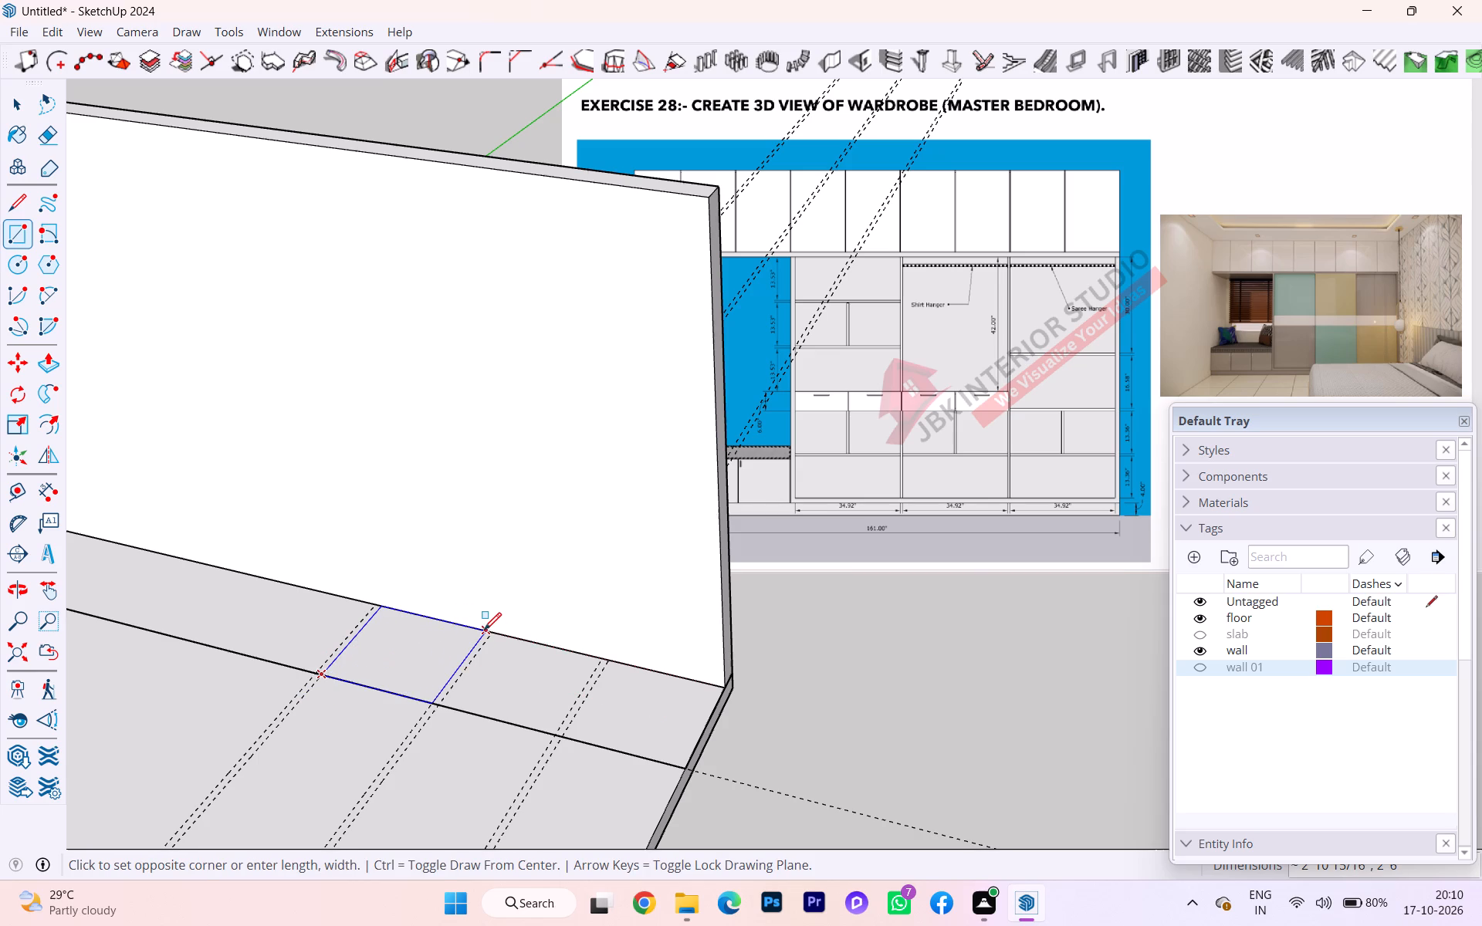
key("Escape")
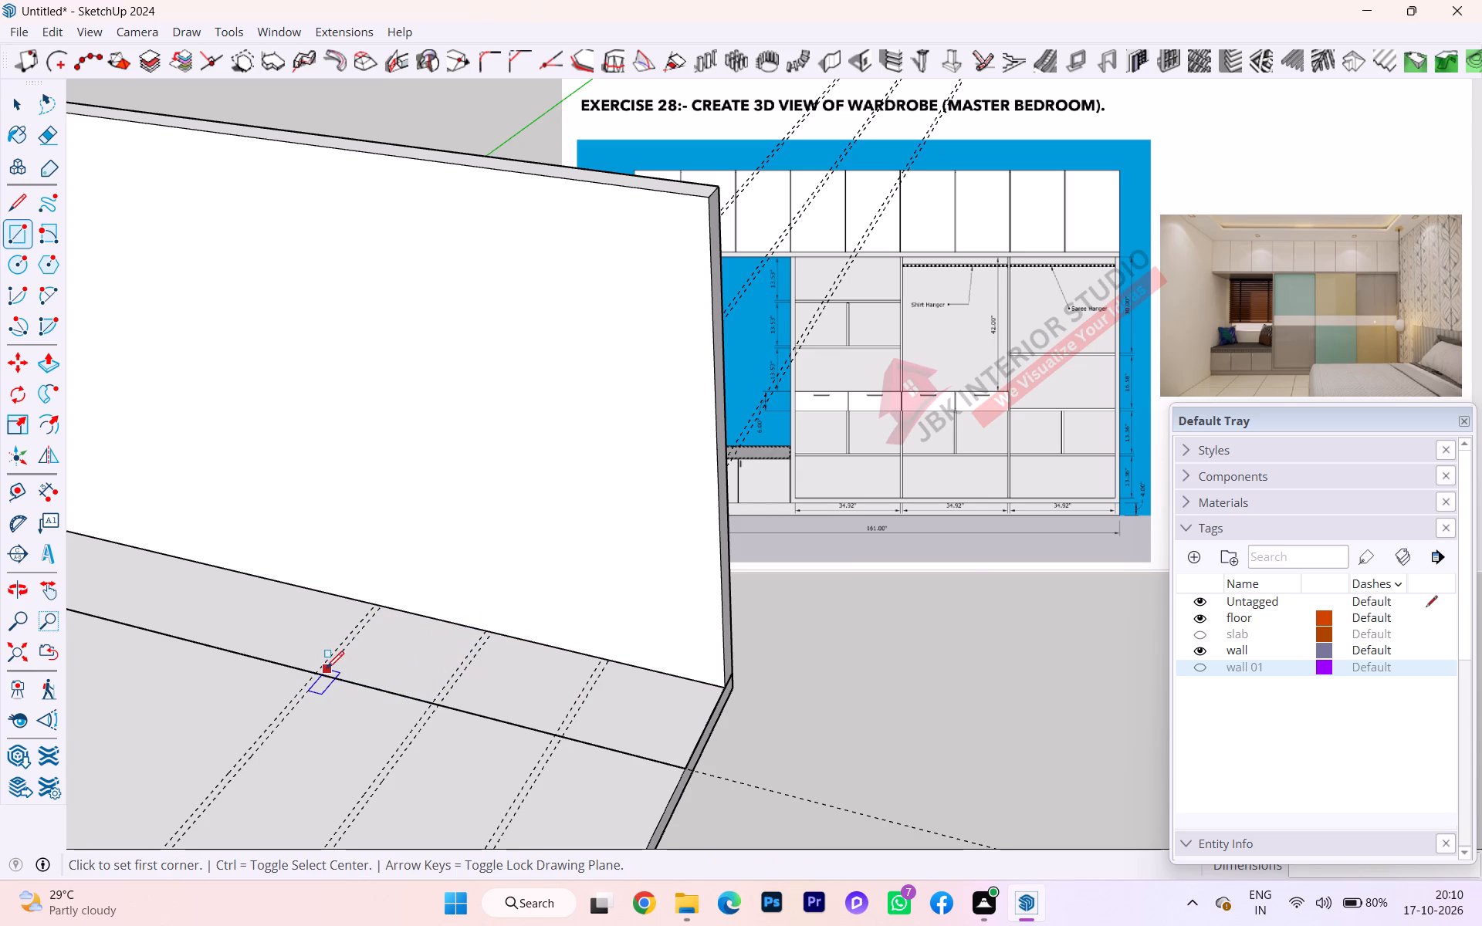
Draw a rectangle about 9' 2 3/4" by 2' 6" on the footprint, from the outermost bay guide's front-edge intersection to the open back-wall corner.
left_click(314, 669)
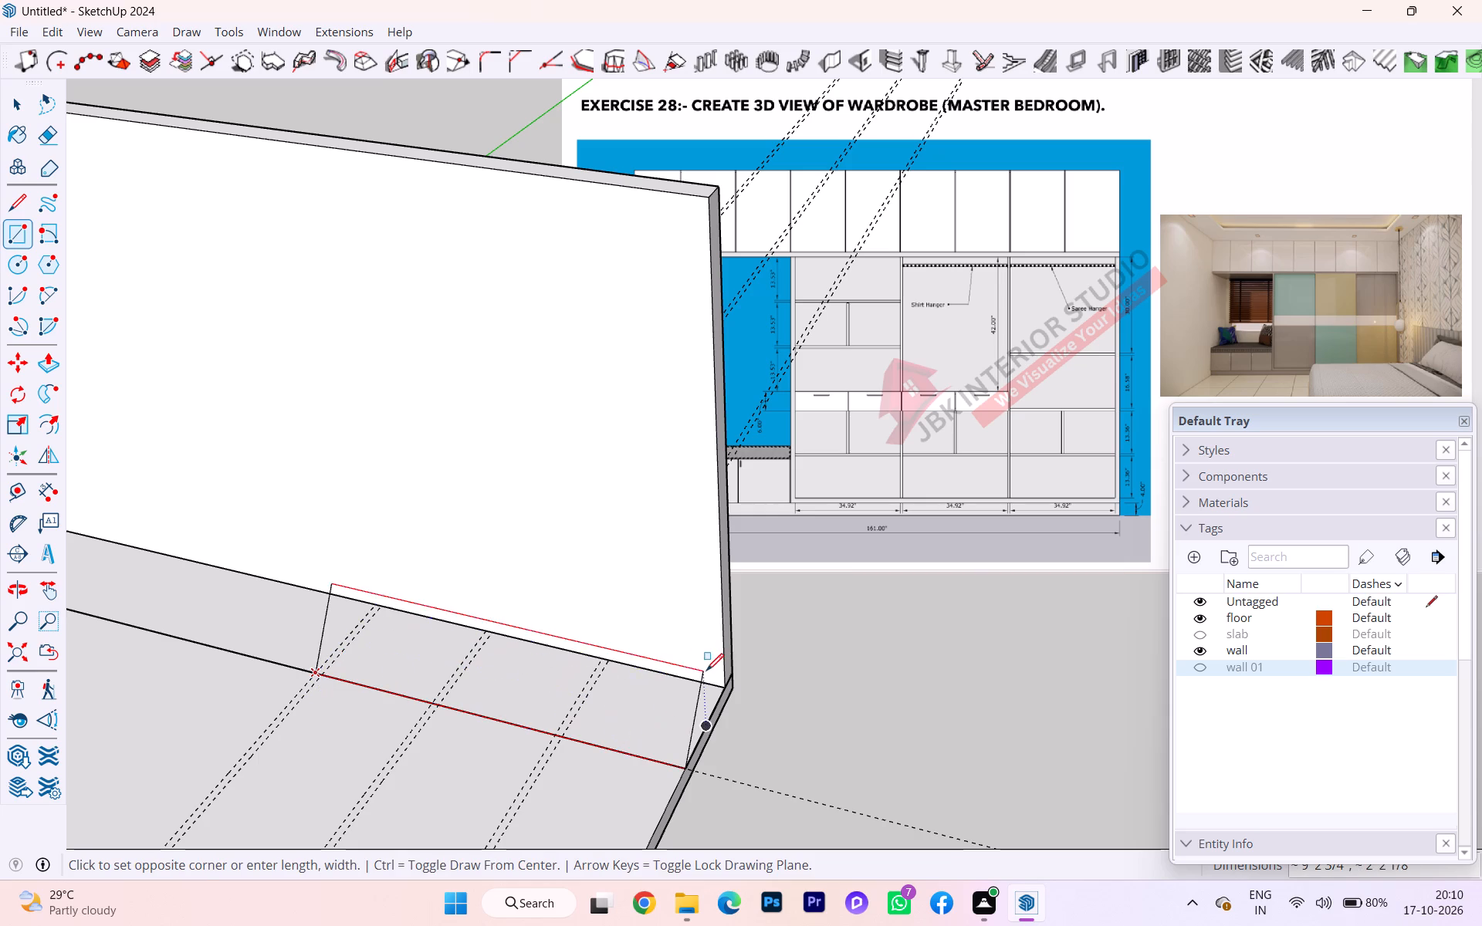
key("Up")
left_click(725, 690)
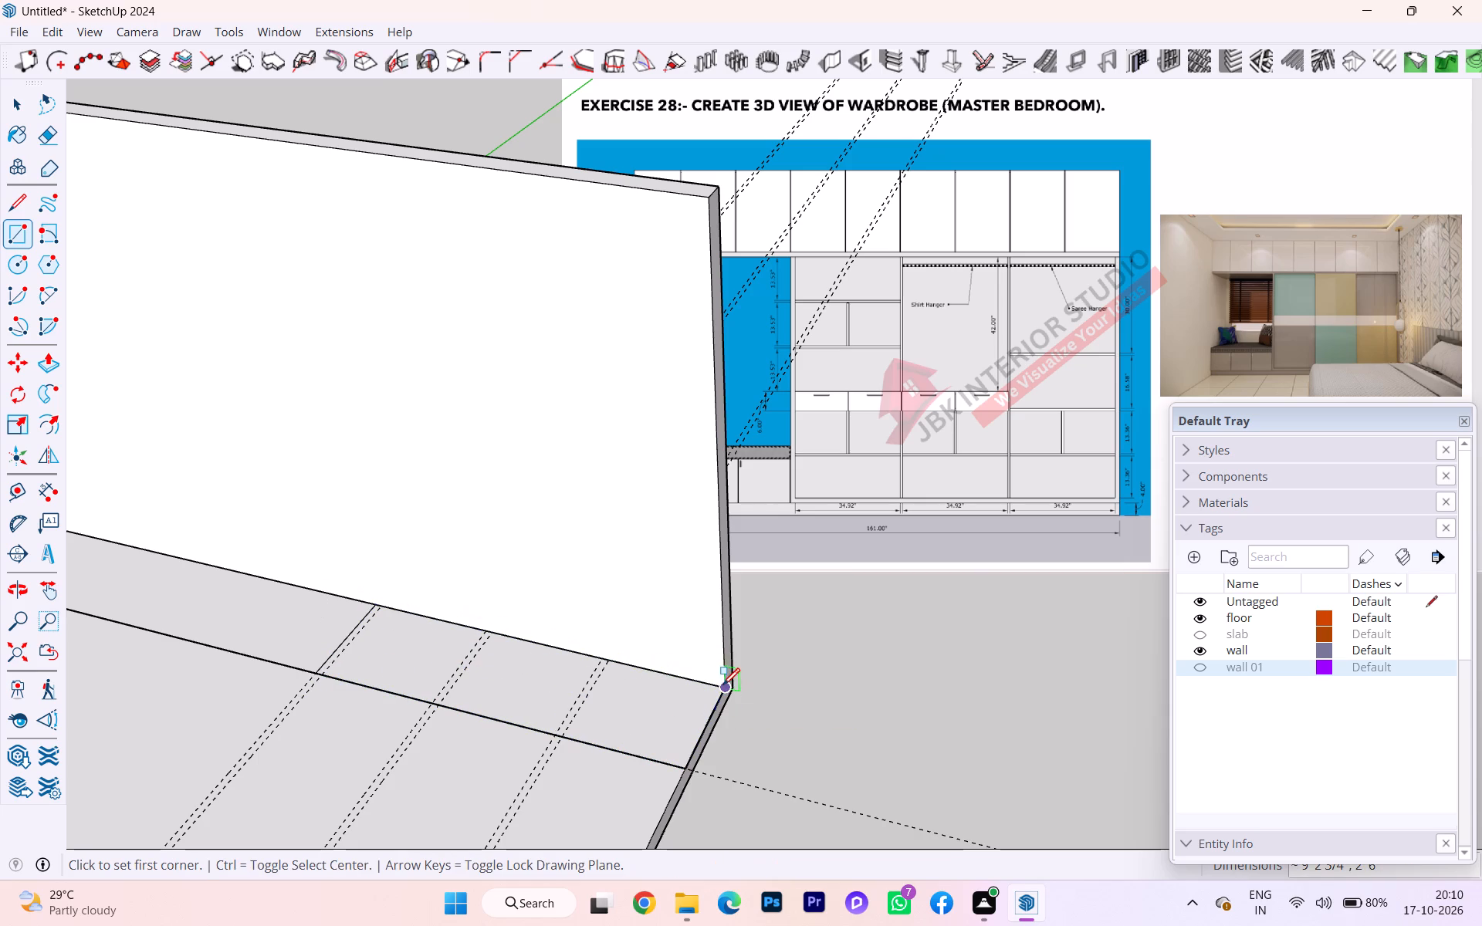
left_click(722, 687)
key("Escape")
Push/Pull the three-bay wardrobe rectangle up to the top edge of the back wall.
key("space")
left_click(628, 687)
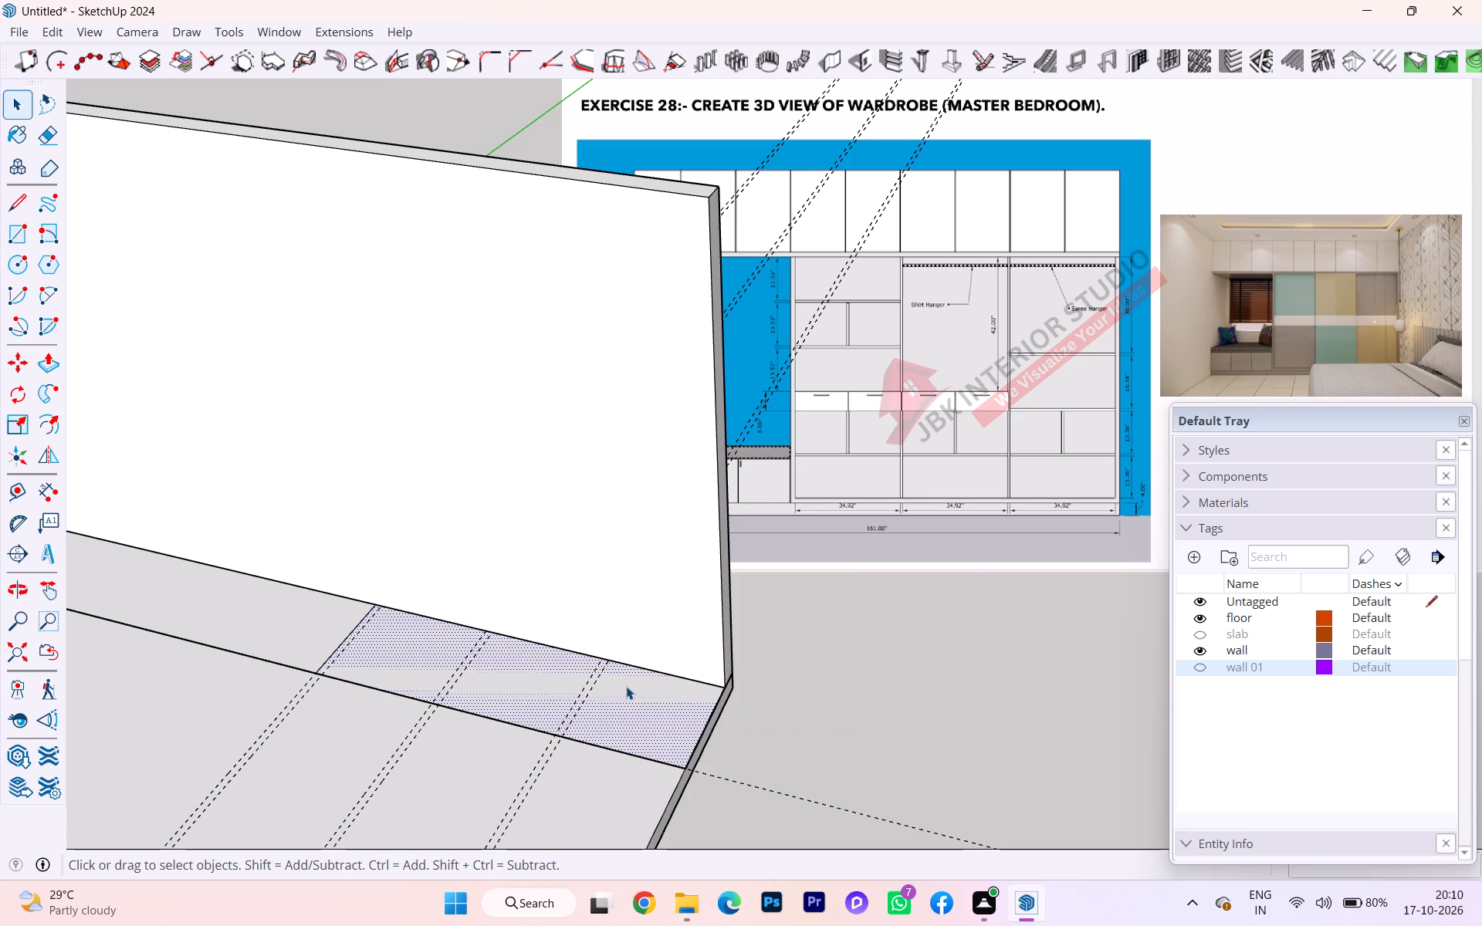
key("p")
left_click(626, 686)
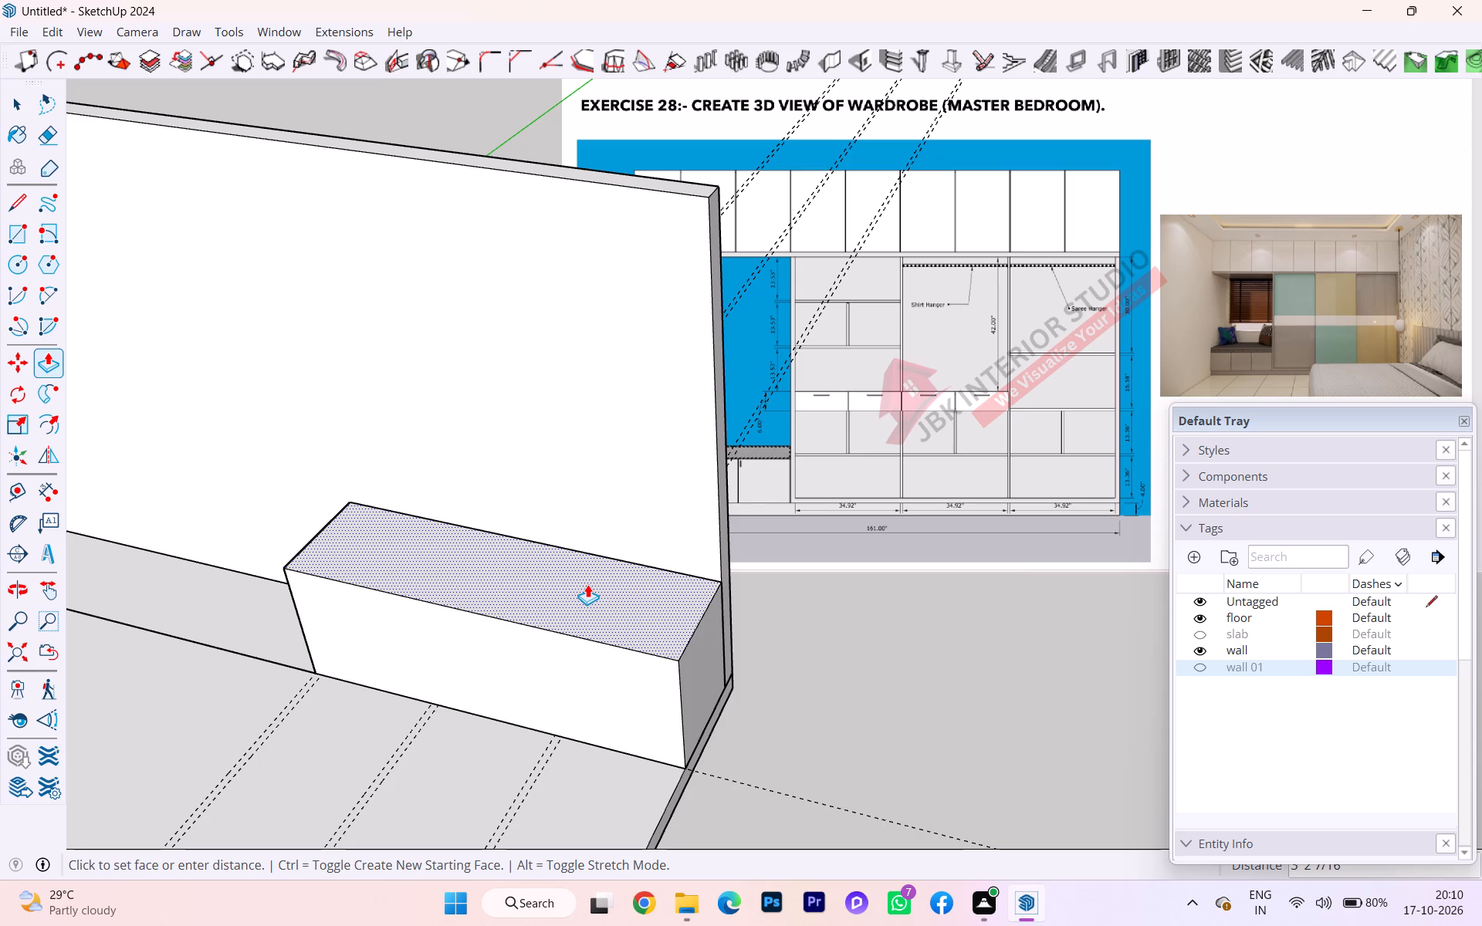
type("33")
type(".36")
scroll(587, 584, "down", 3)
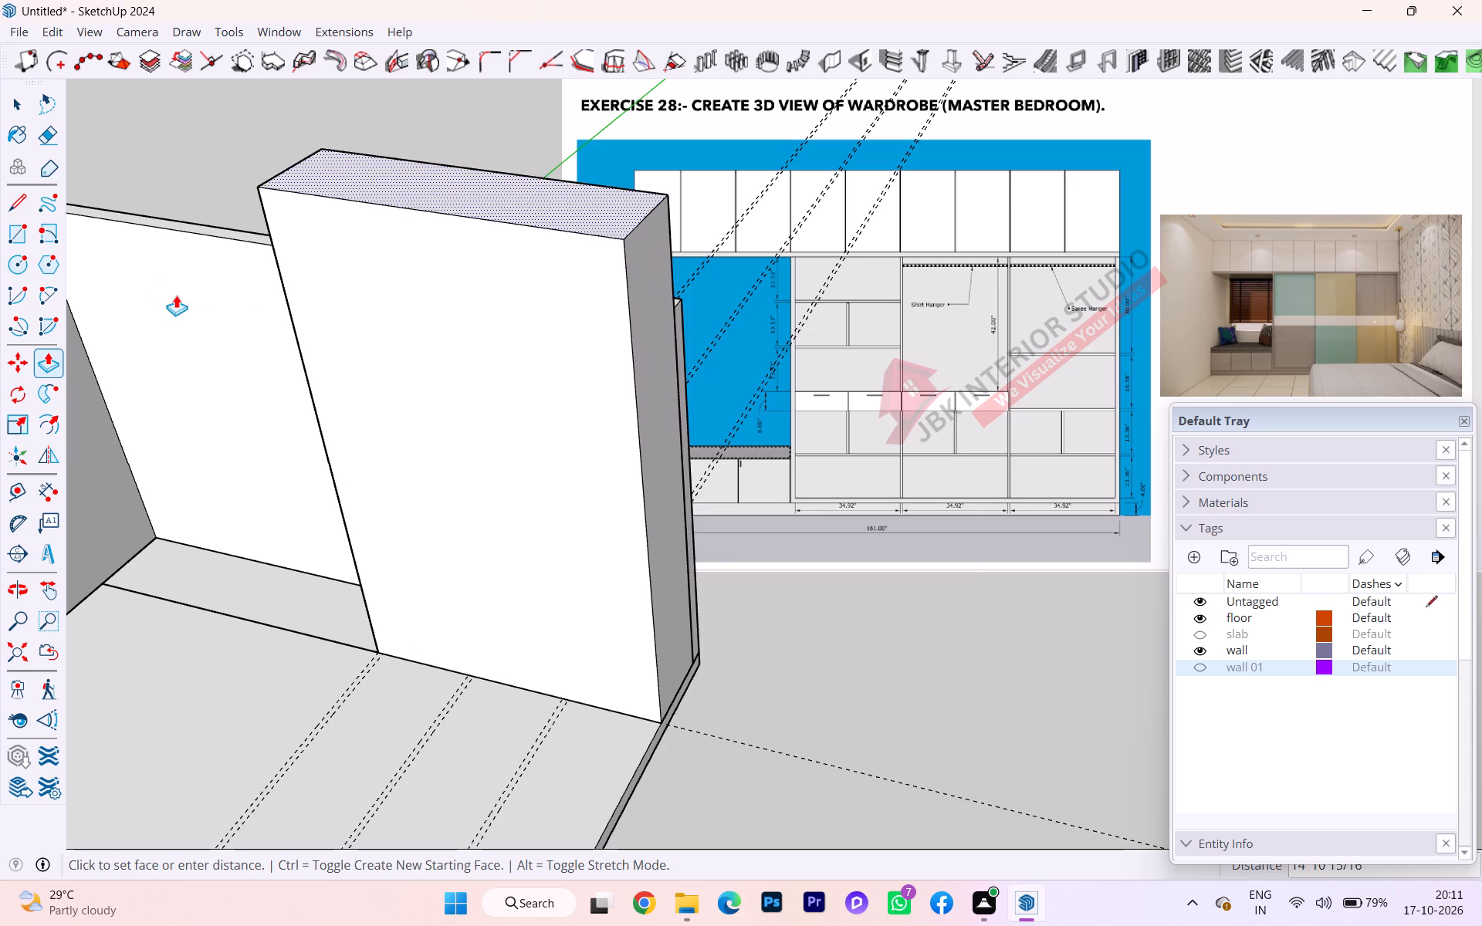
left_click(171, 228)
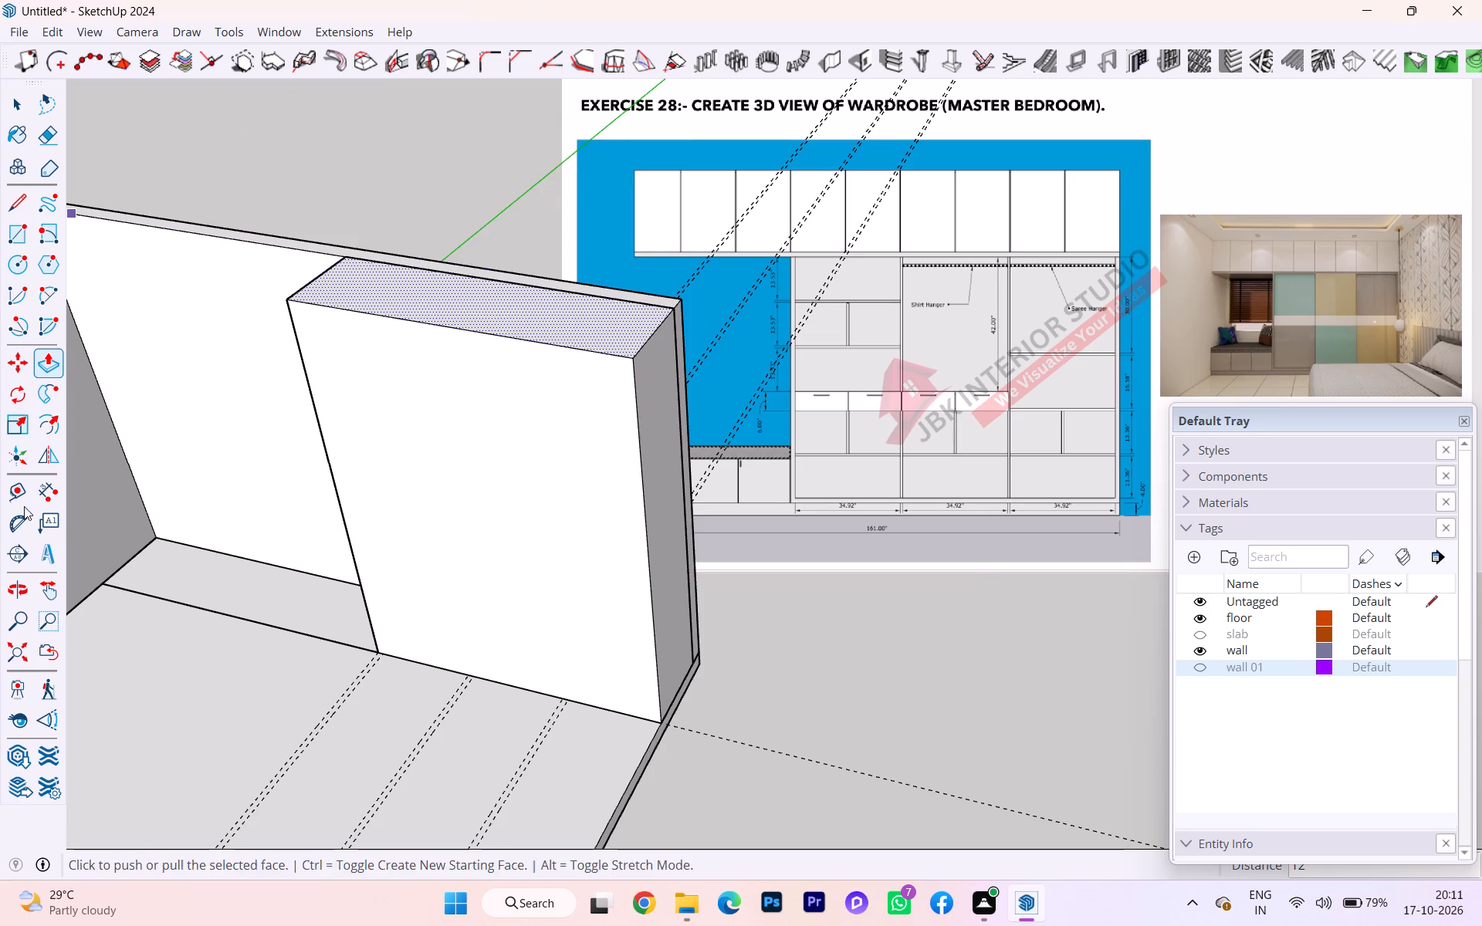
Place a guide 4" above the bottom front edge of the wardrobe block.
left_click(10, 494)
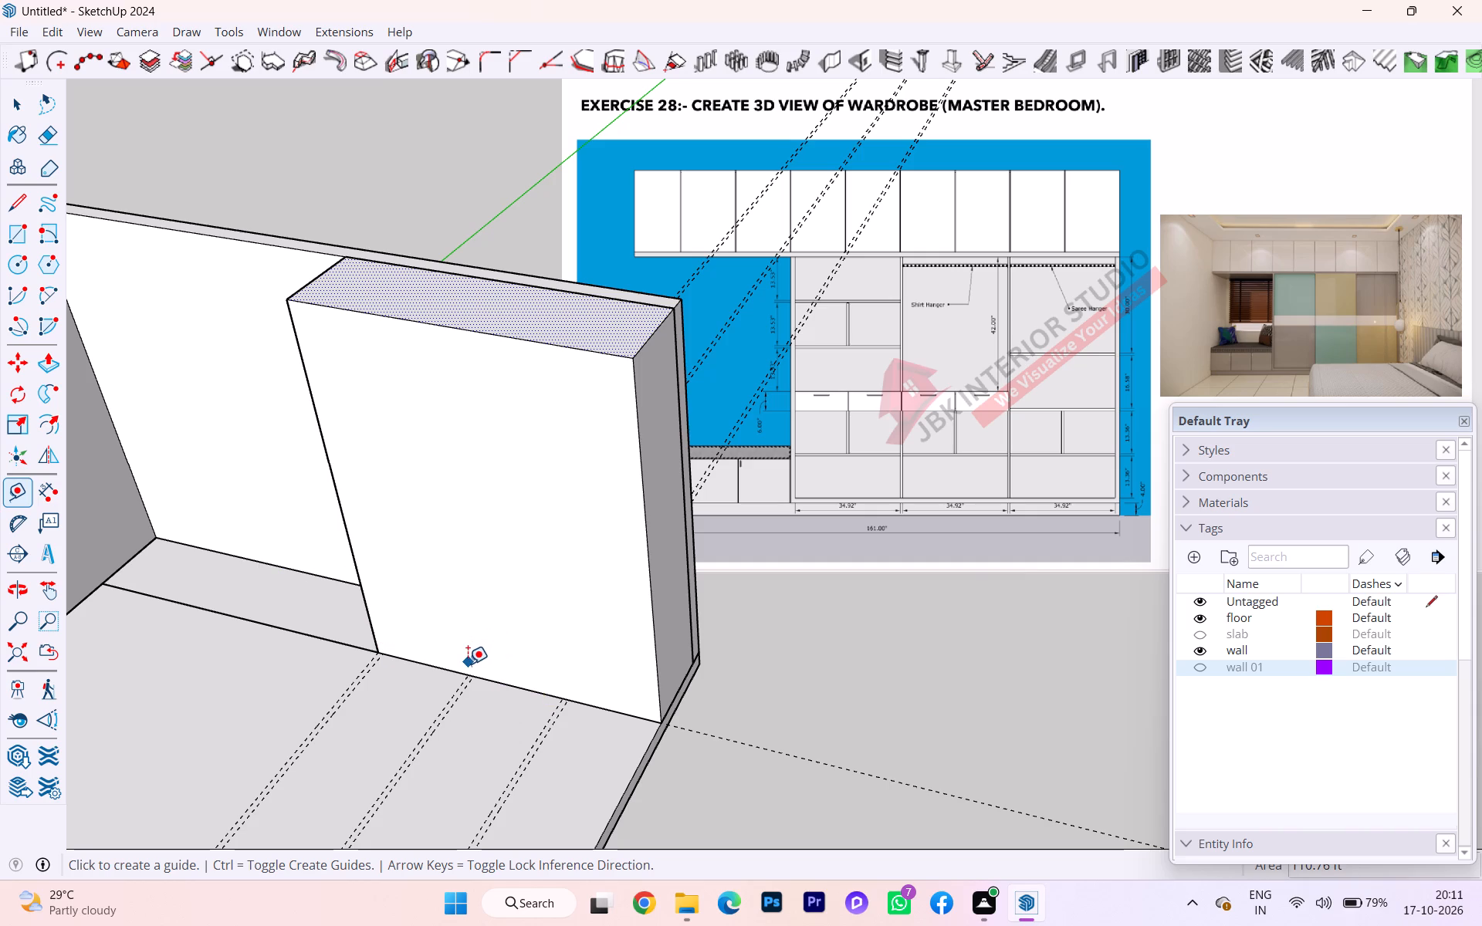
left_click(523, 686)
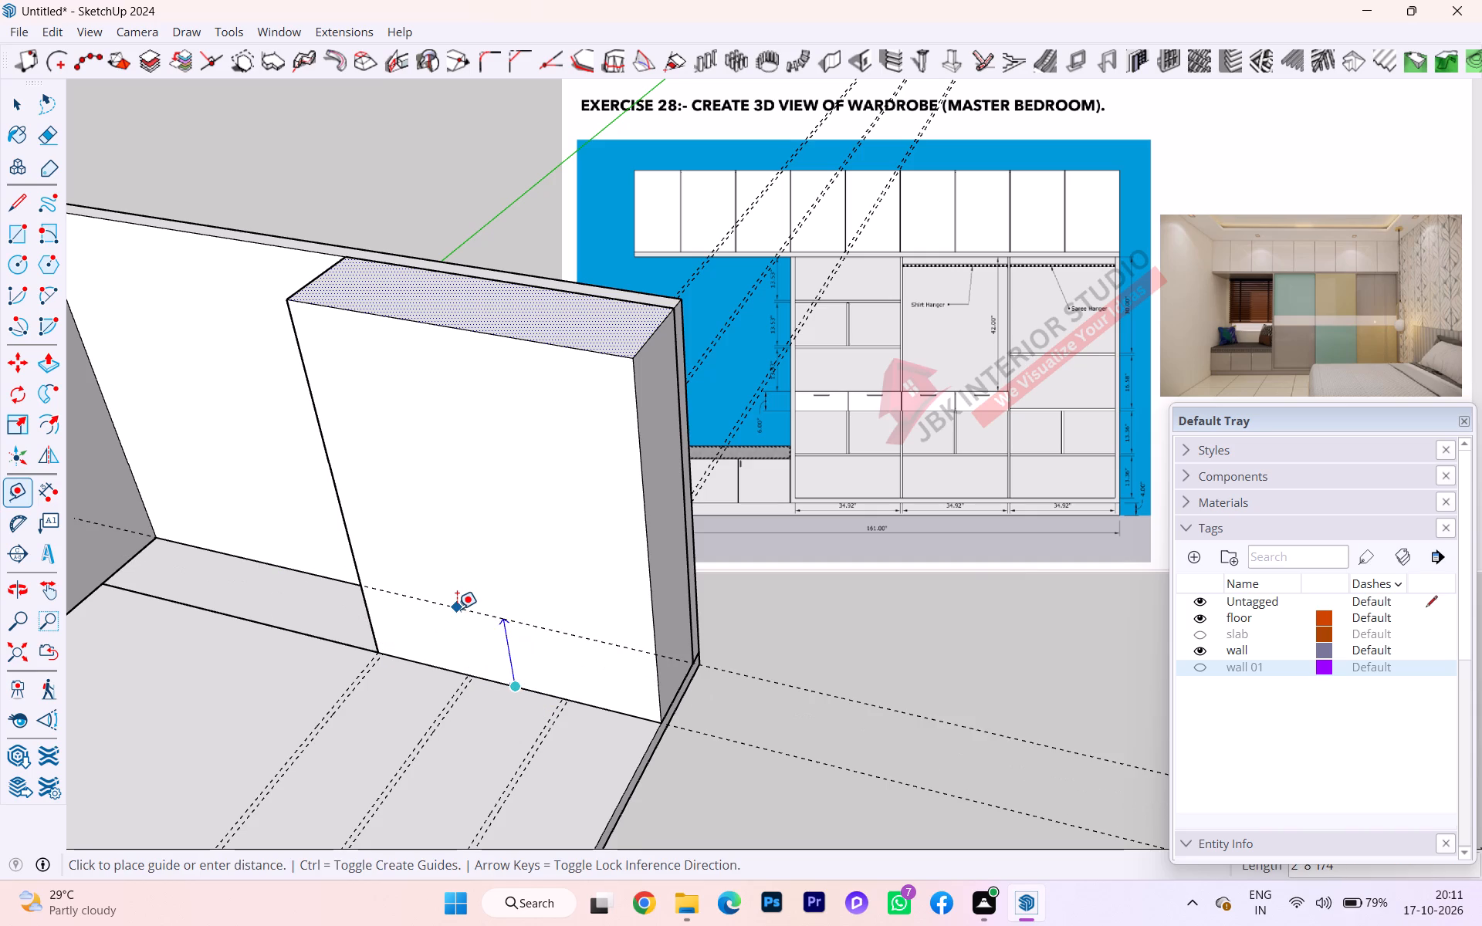
key("Up")
key("4")
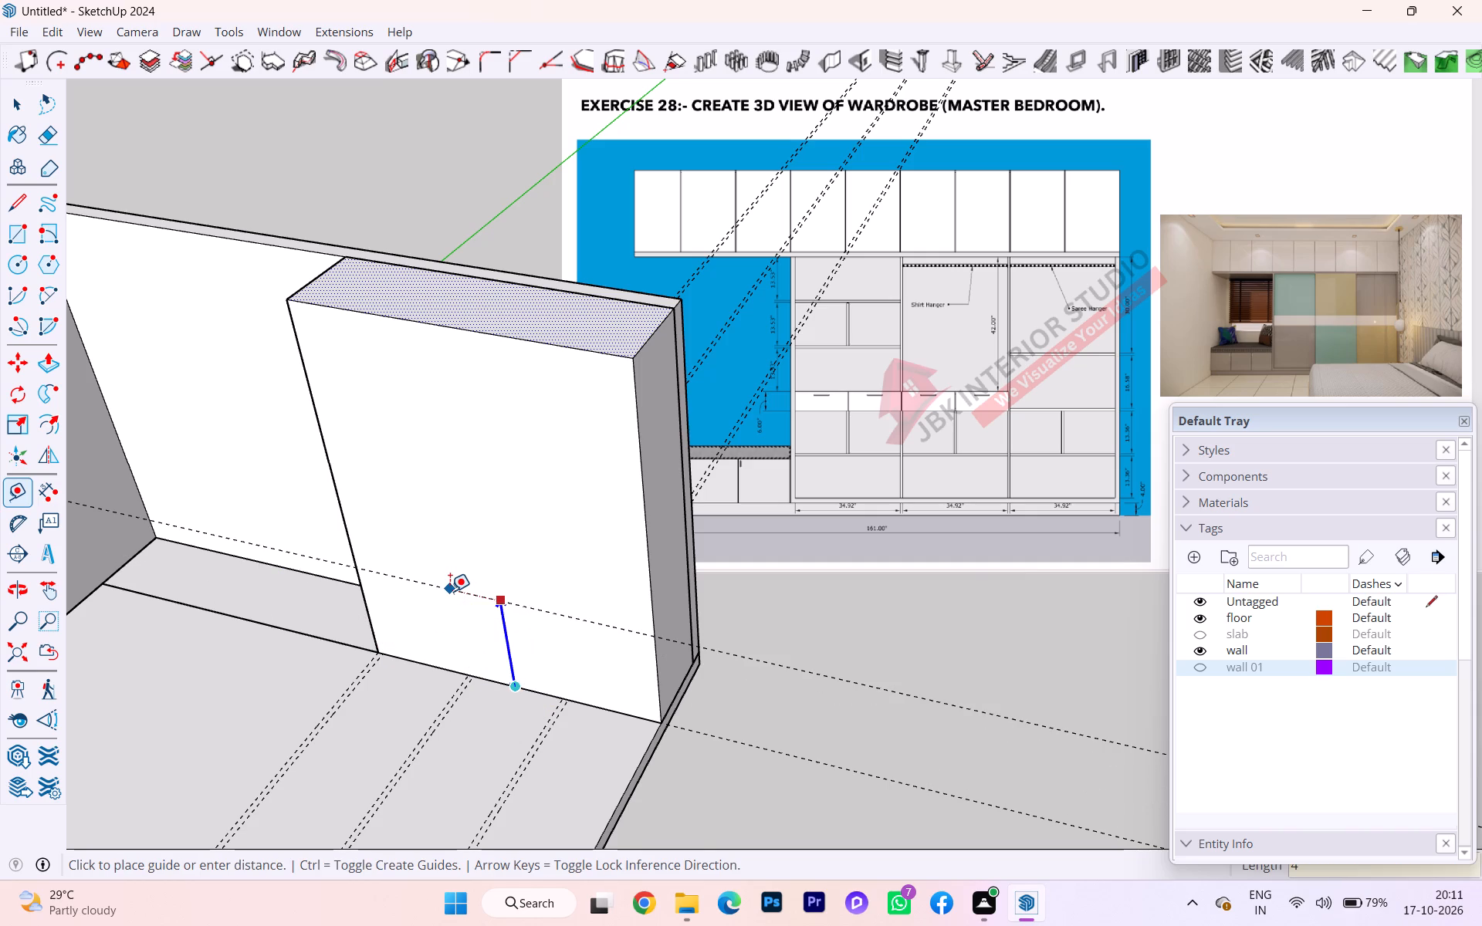
key("Return")
Try to place a guide 33" above the 4" guide on the wardrobe block's front face.
left_click(480, 670)
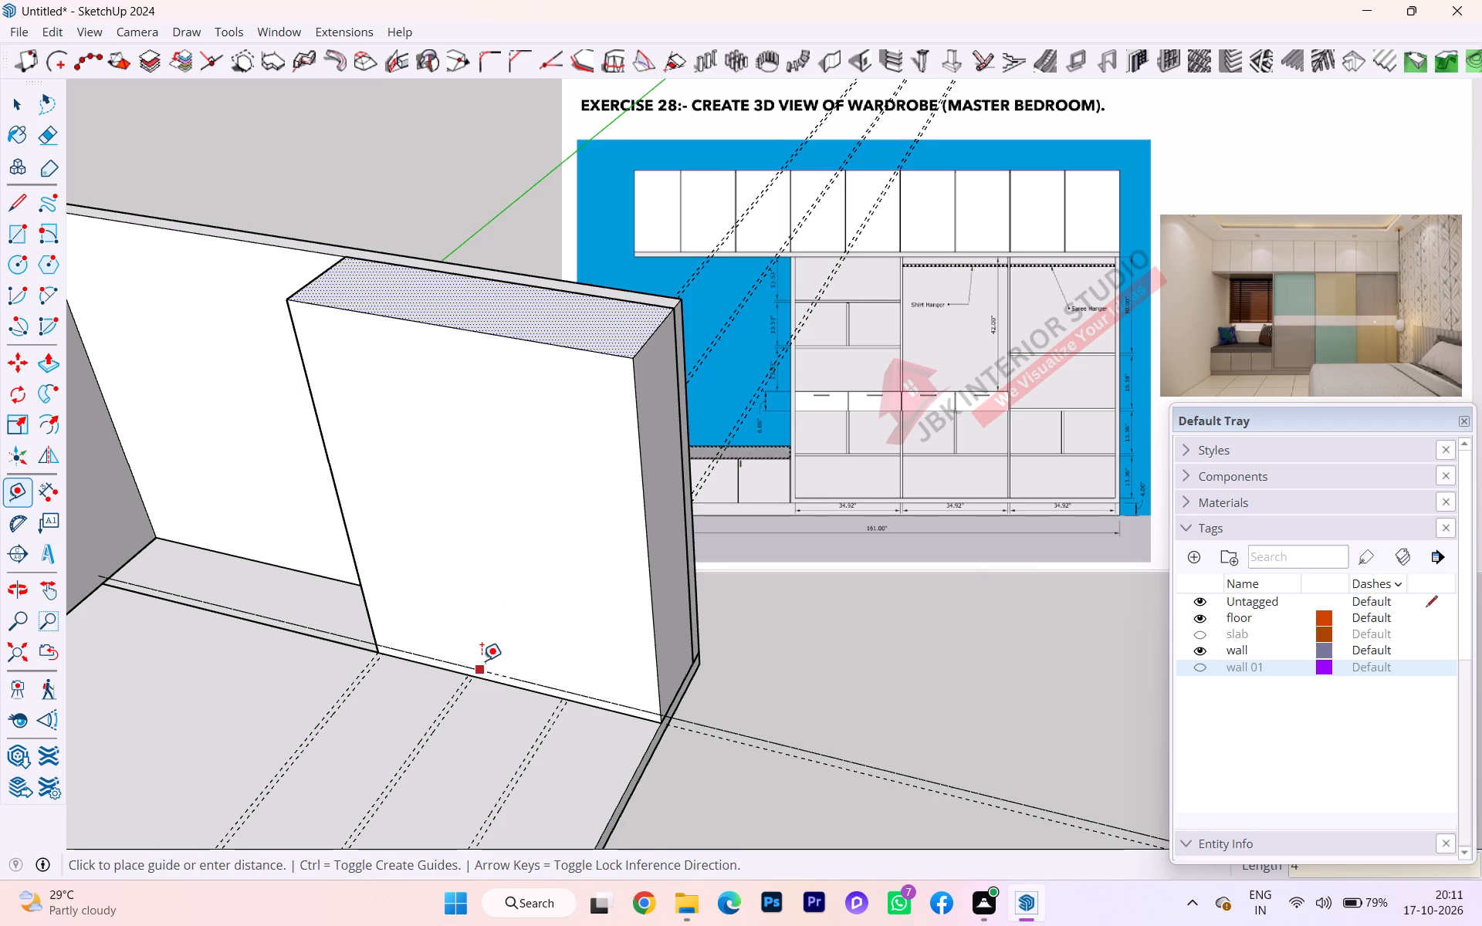
key("Up")
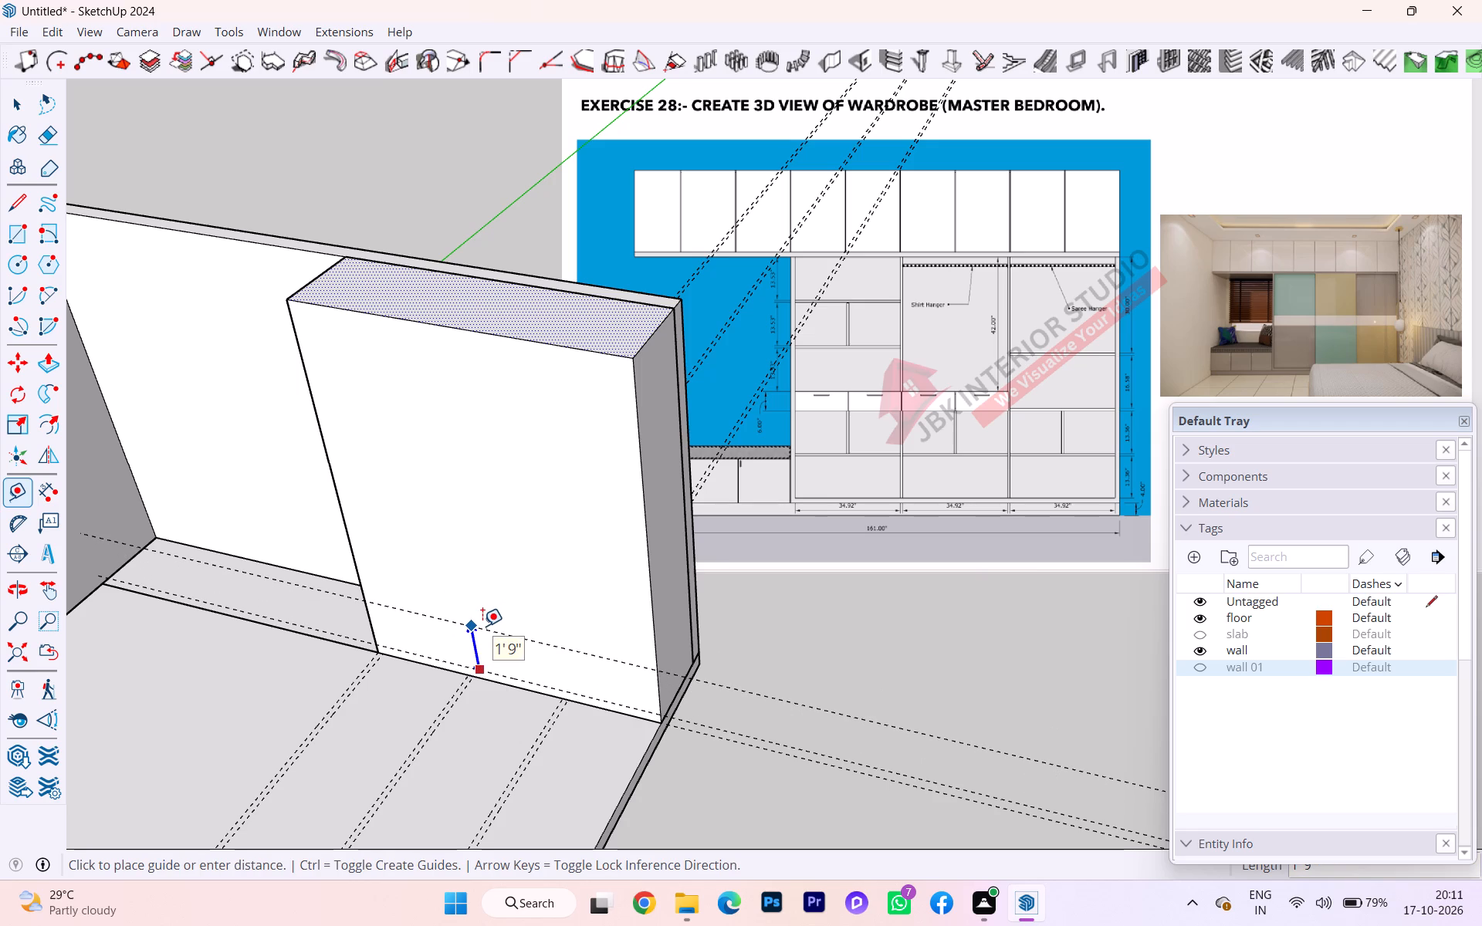
type("33")
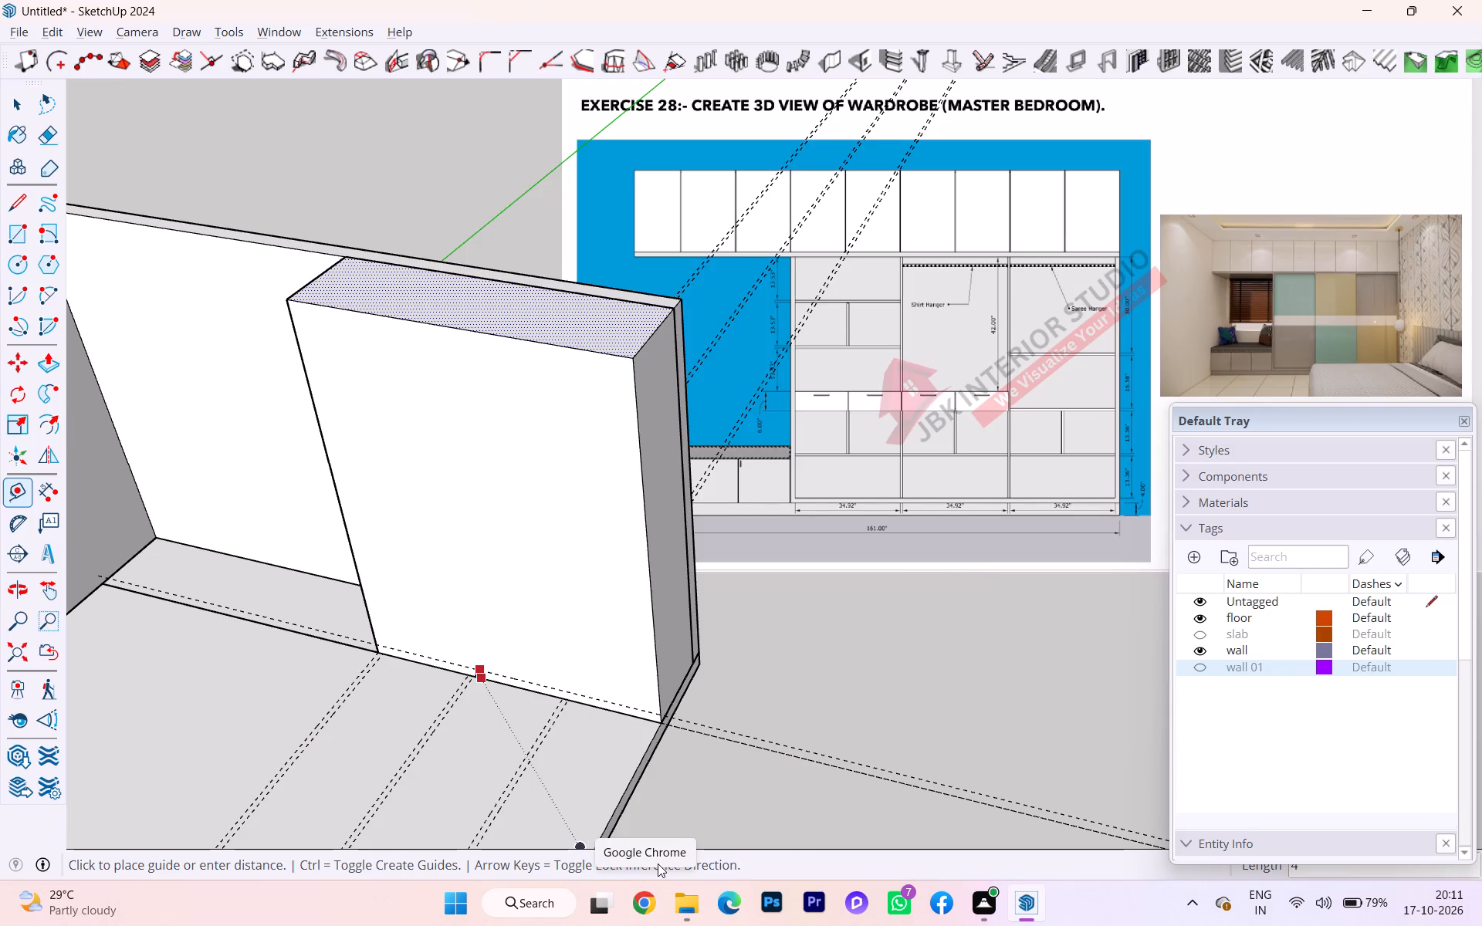
Switch to the open File Explorer window.
left_click(697, 910)
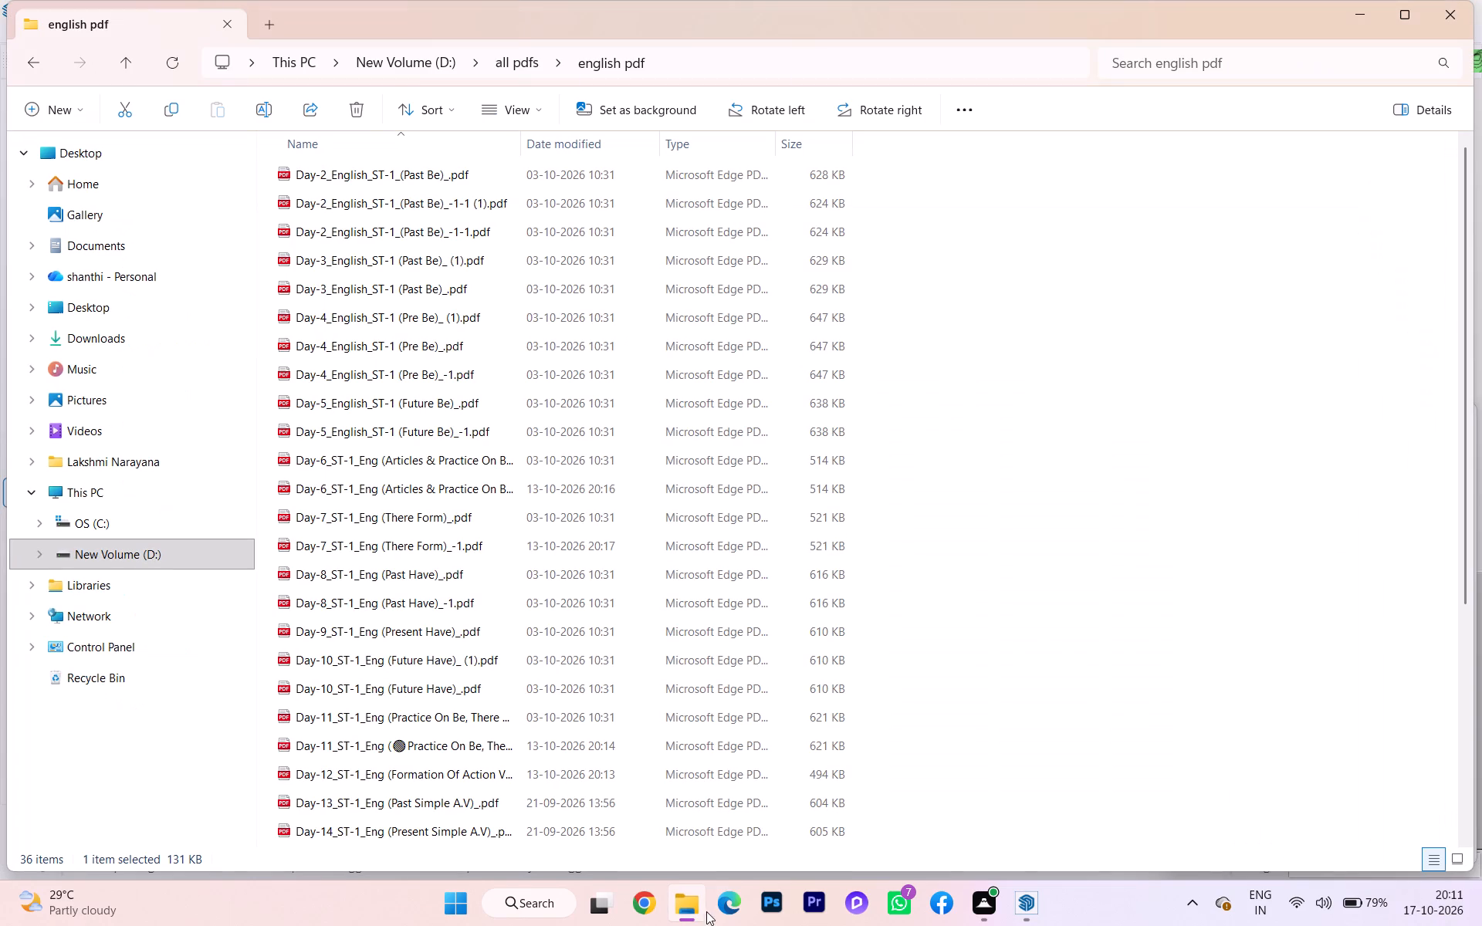
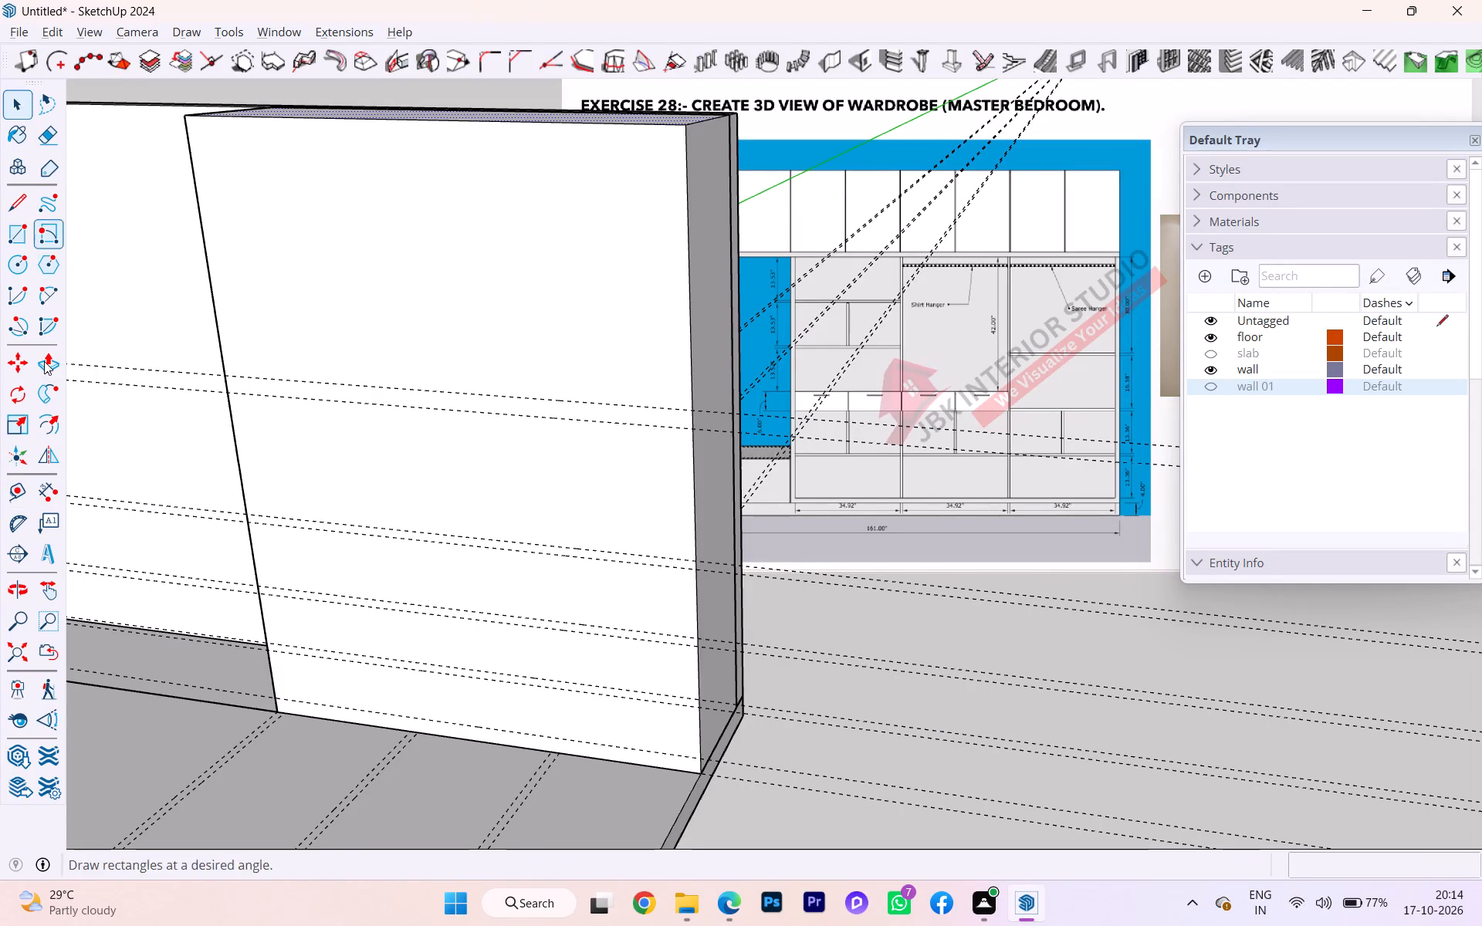
Place a vertical guide 4" in from the right-hand vertical edge of the wardrobe block's front face.
left_click(21, 490)
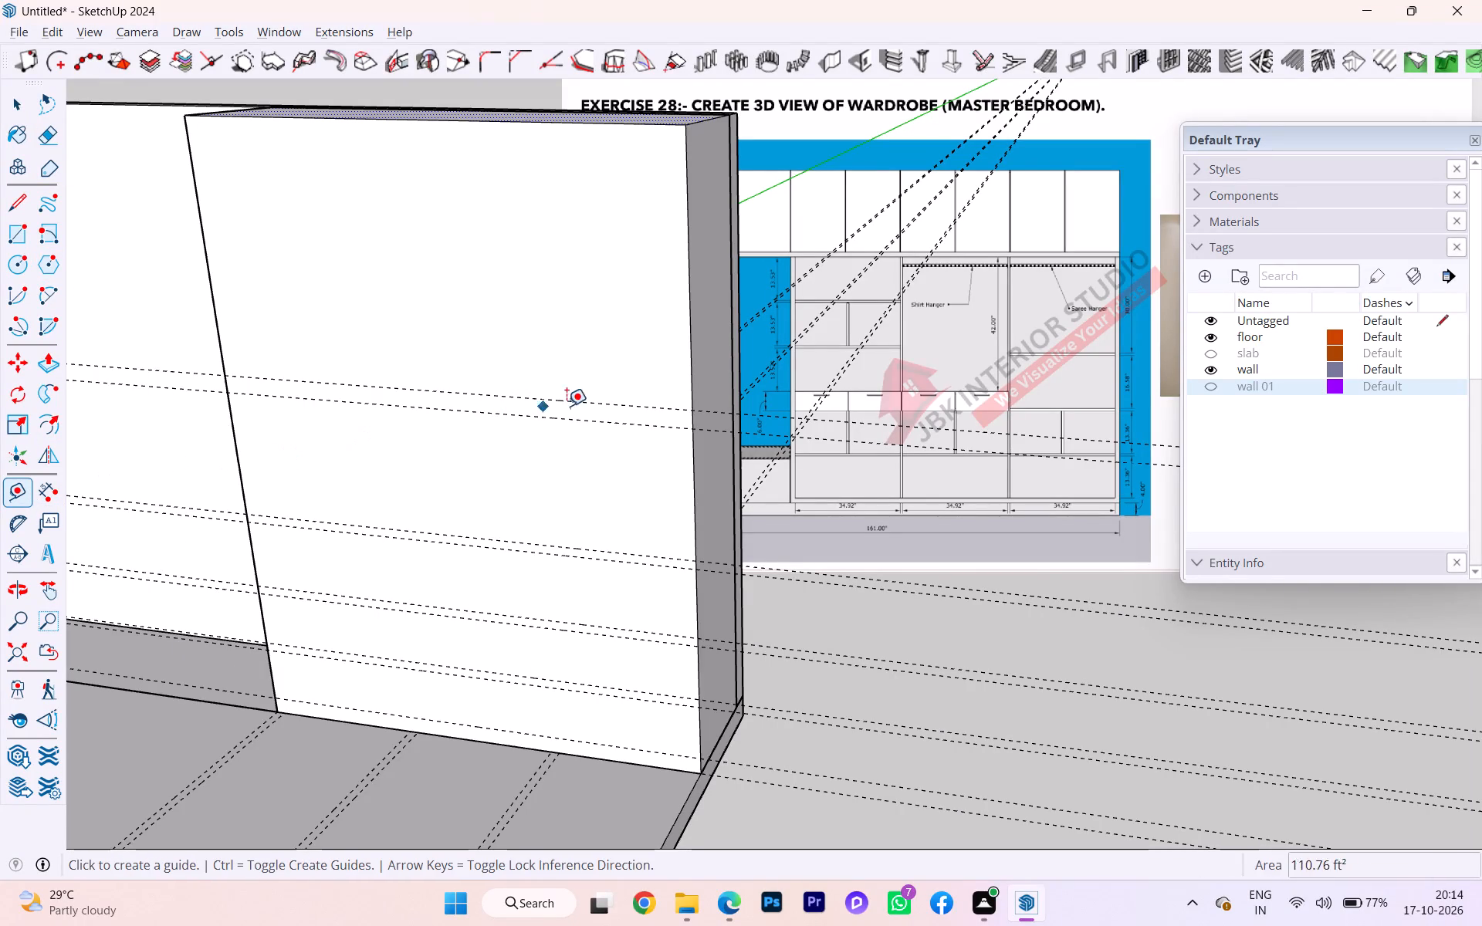
left_click(689, 474)
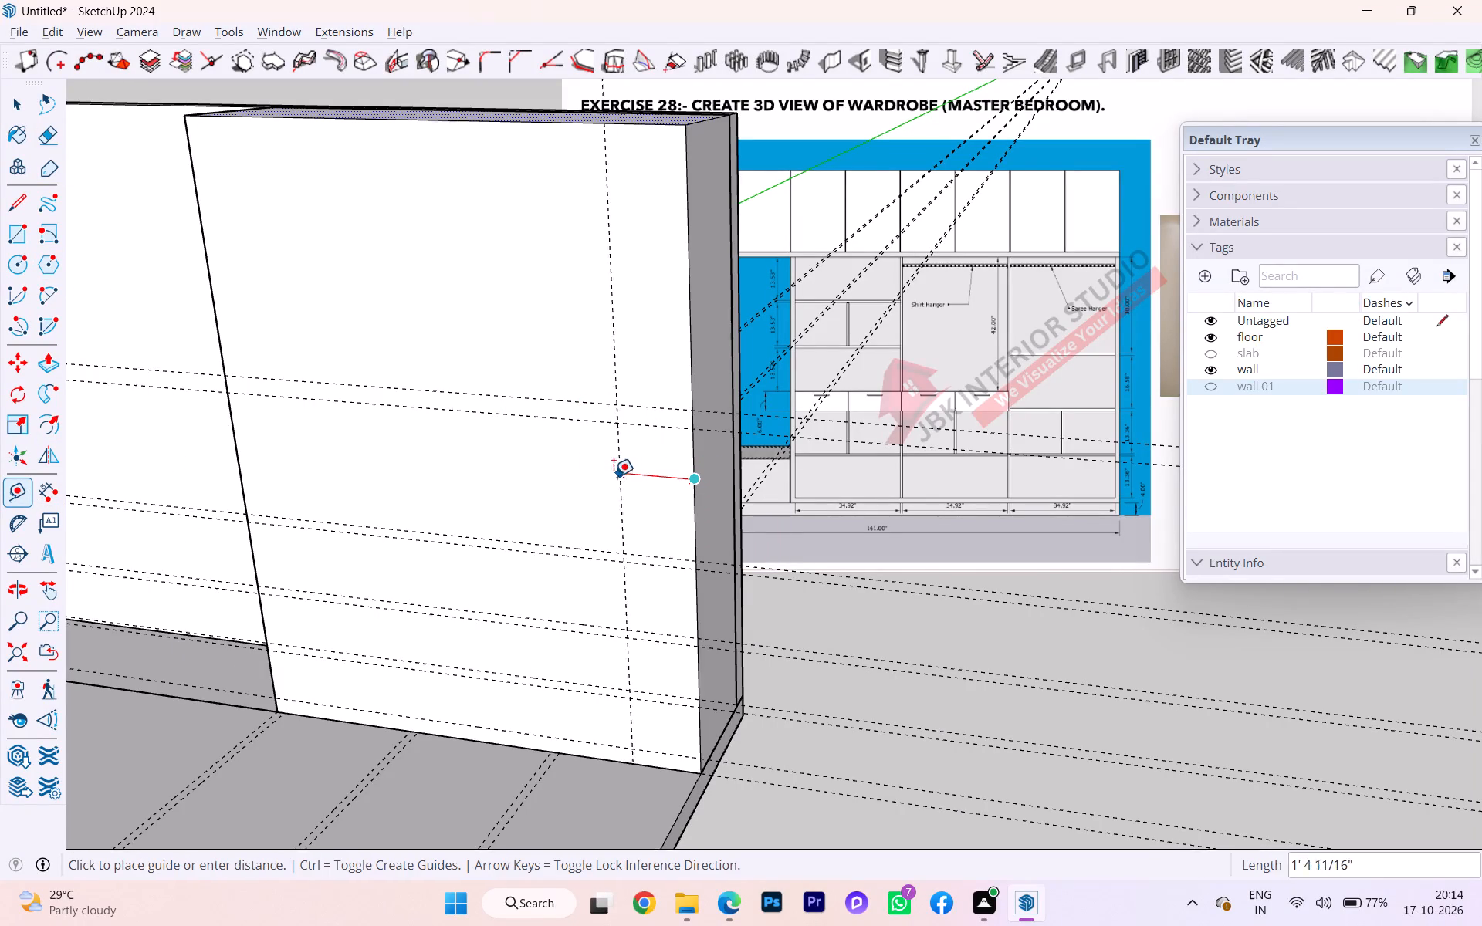
key("Right")
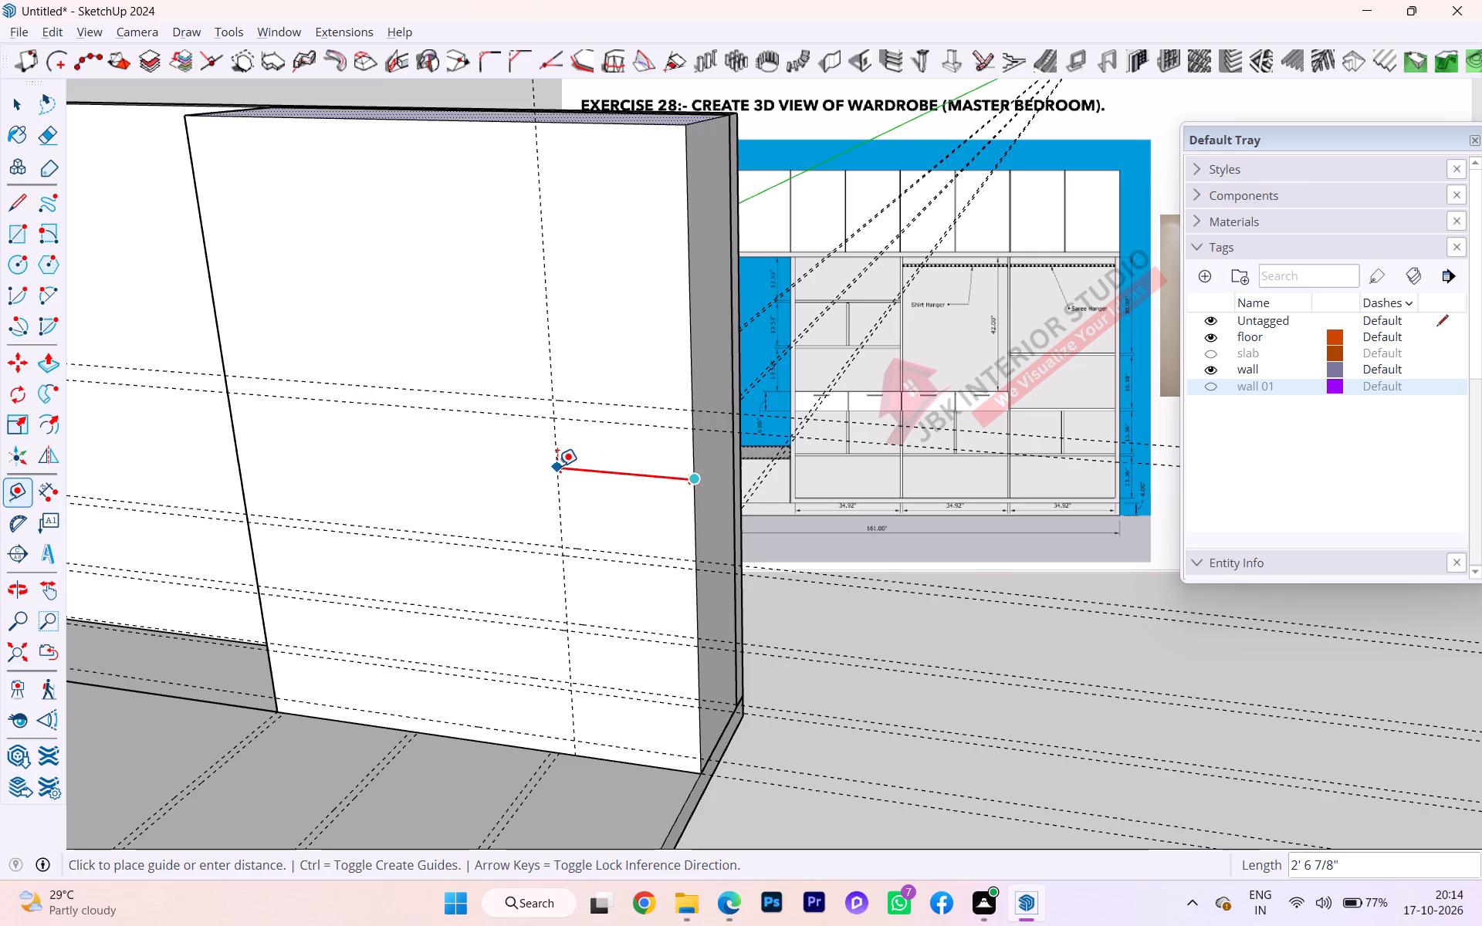
key("4")
key("Return")
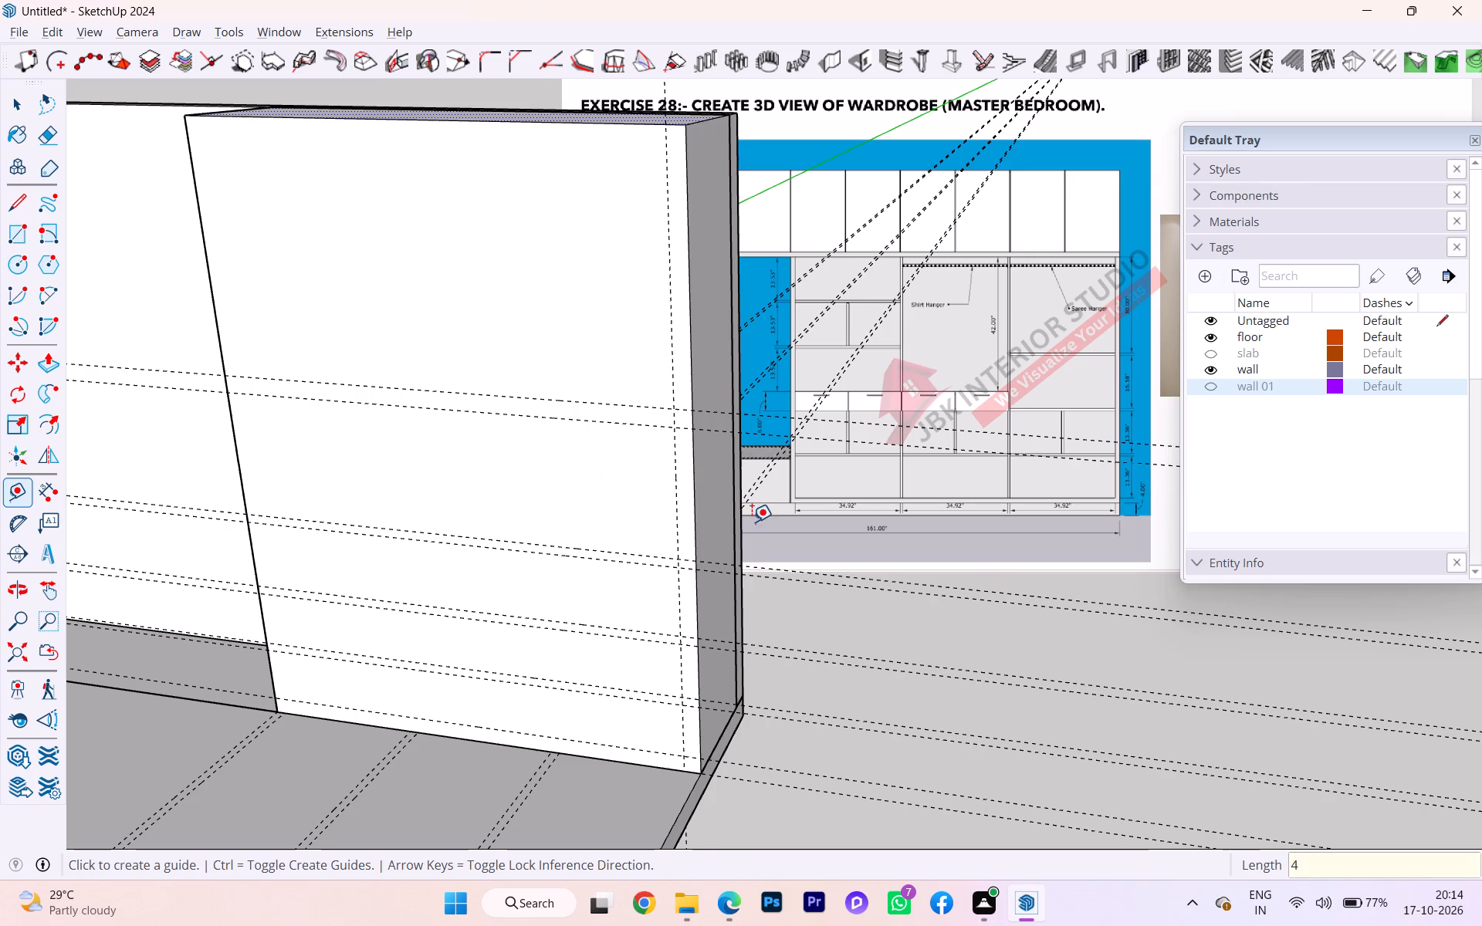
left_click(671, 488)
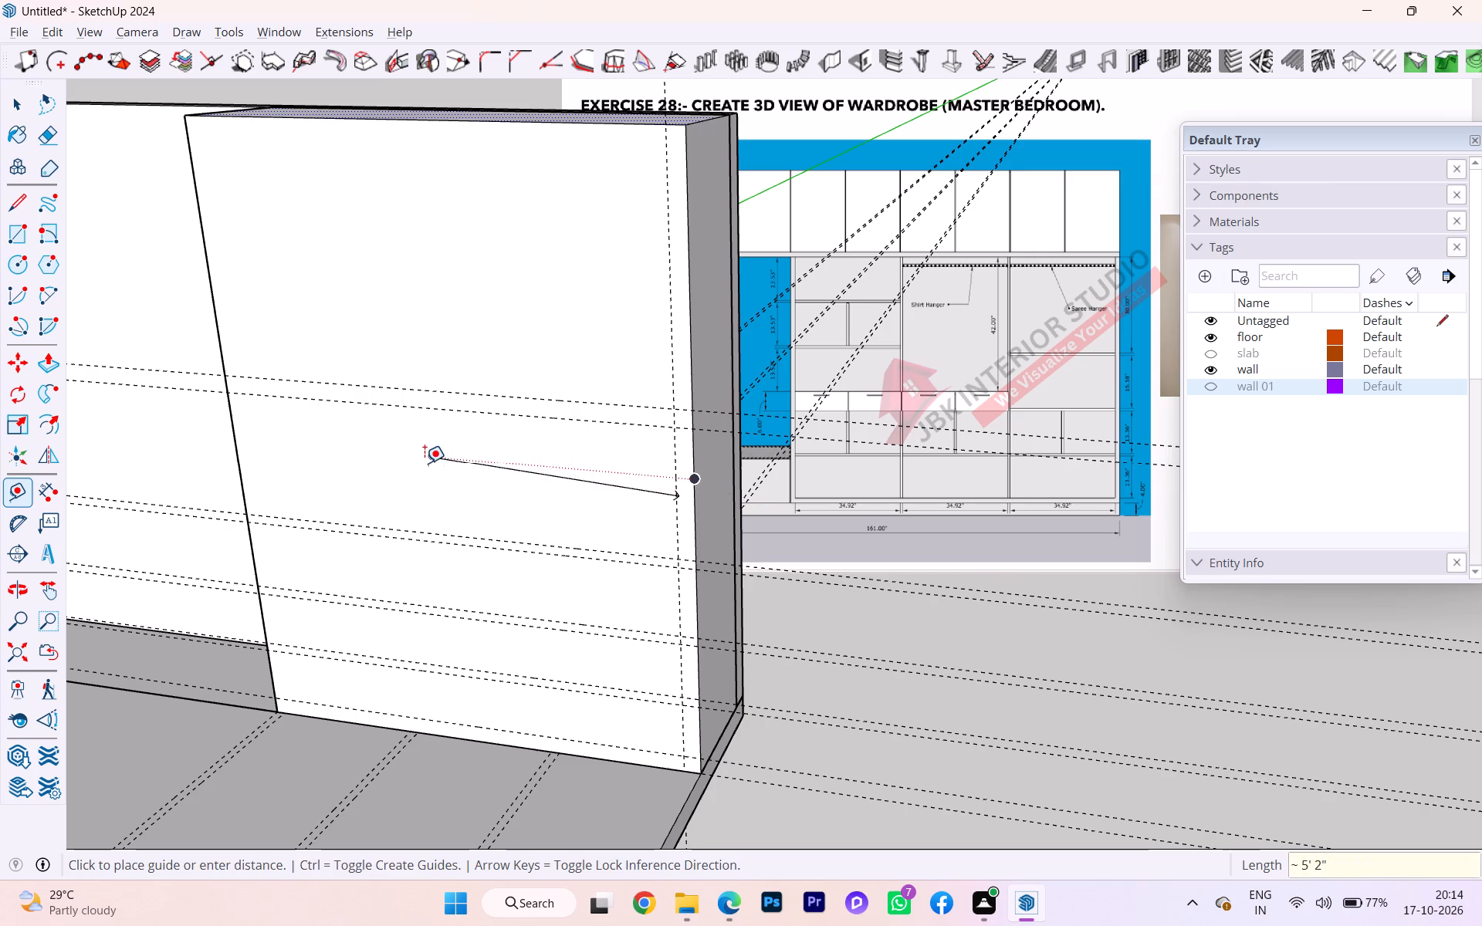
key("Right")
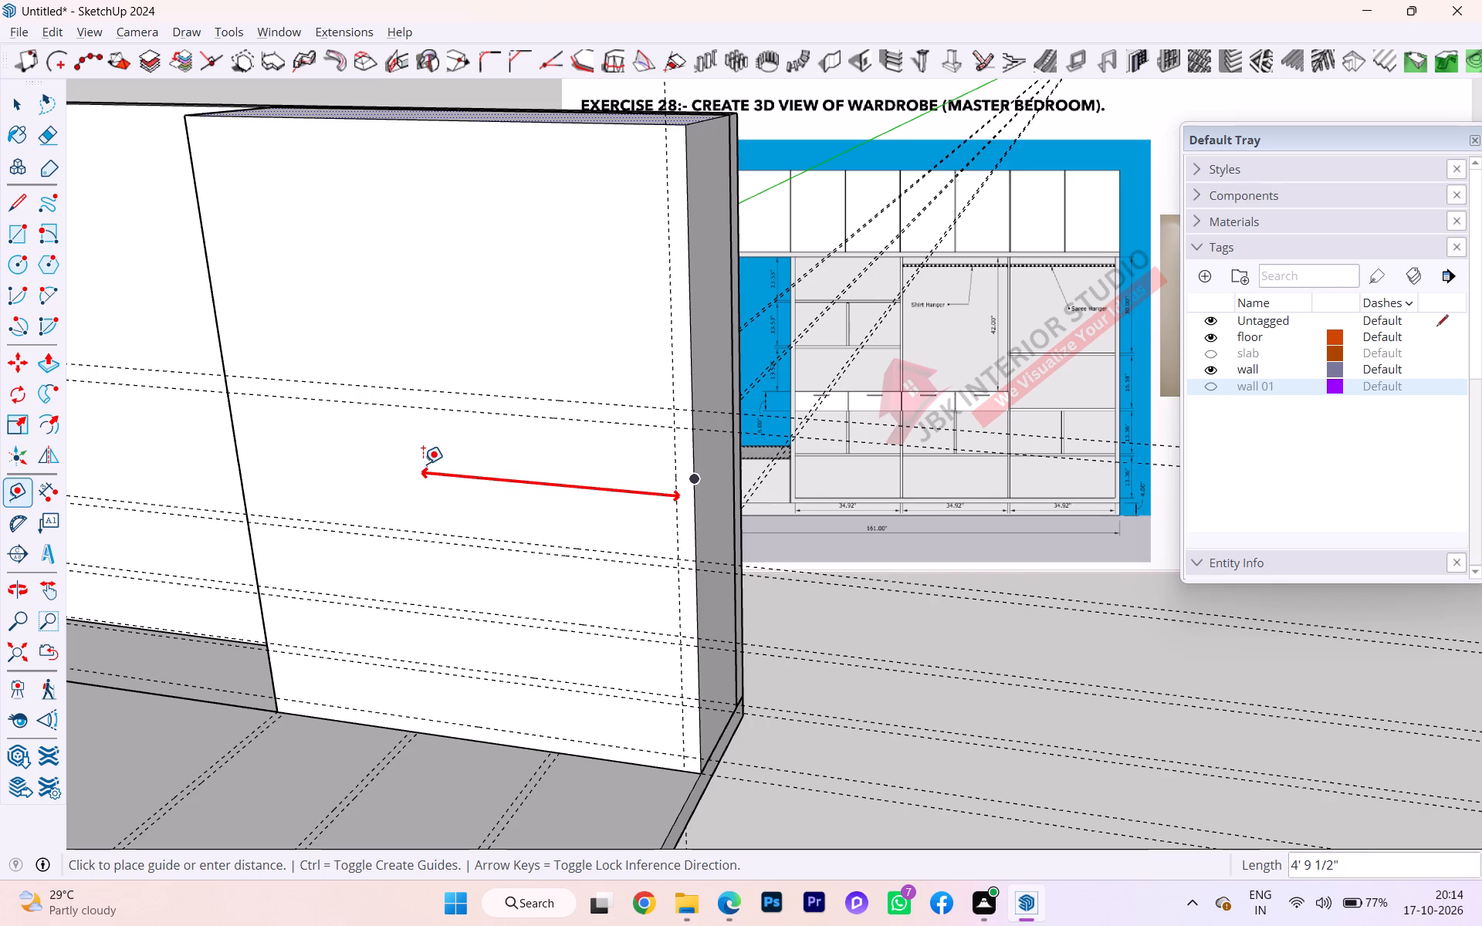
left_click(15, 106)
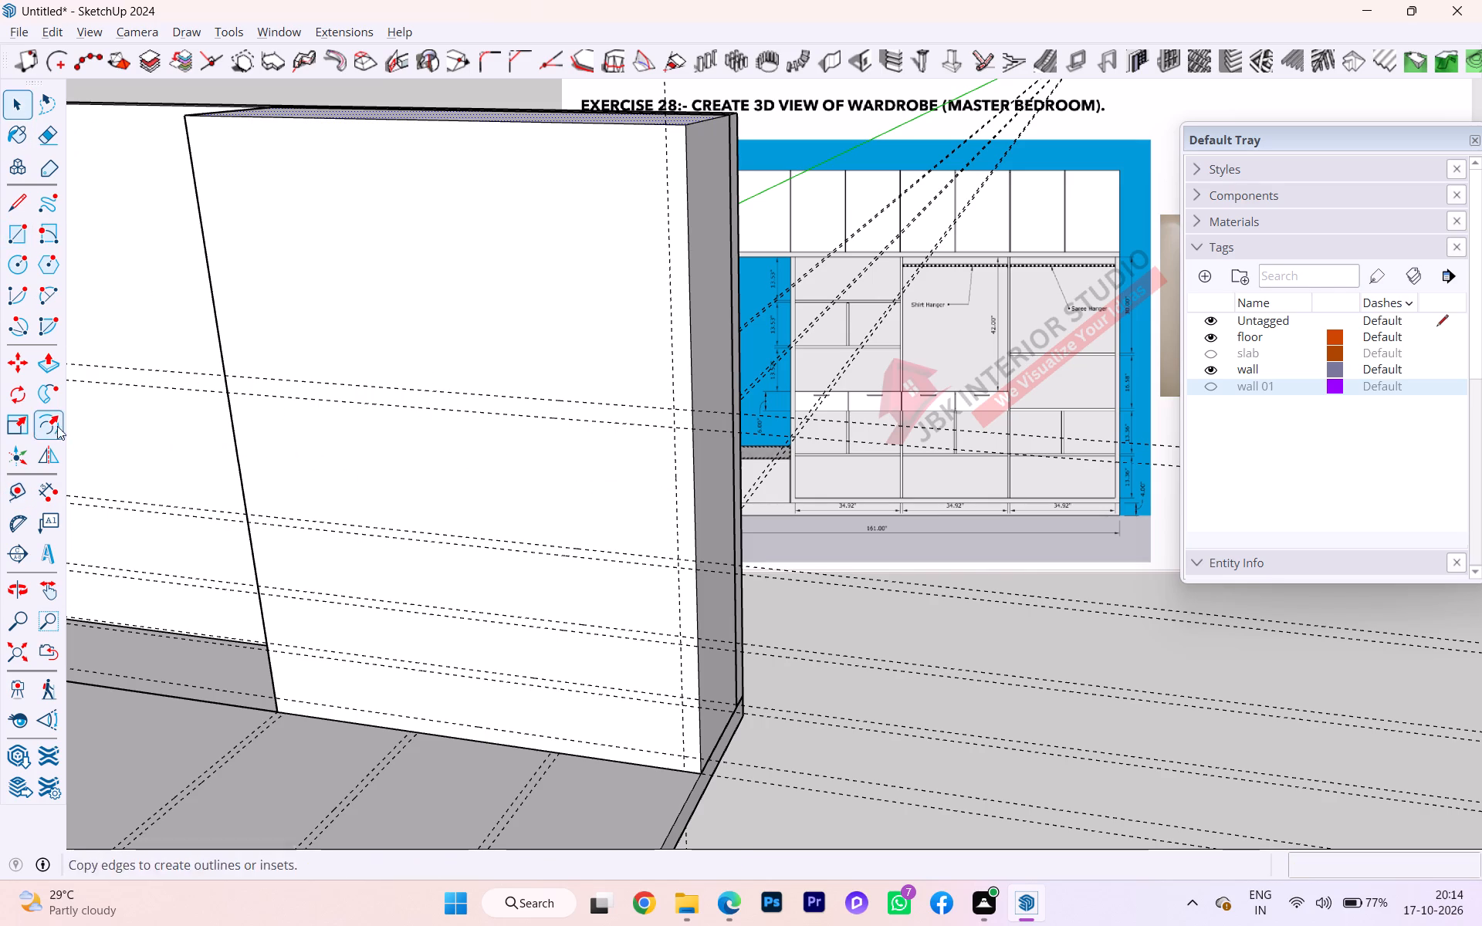
Place vertical guides for the first bay and its divider, 34.92" from the 4" edge guide and 2" further along the front face.
left_click(12, 485)
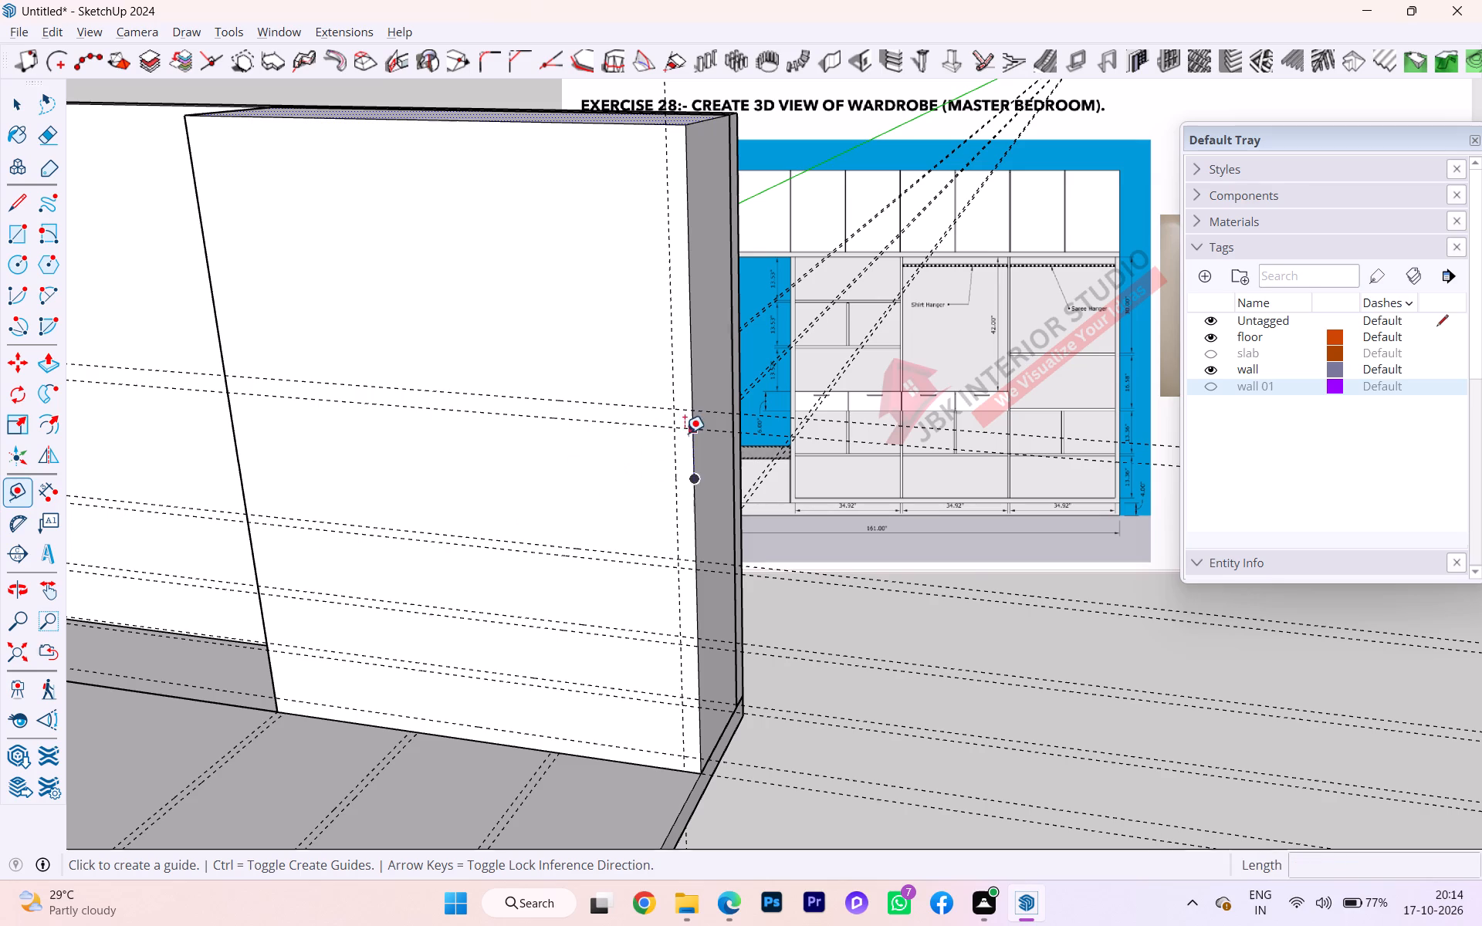
left_click(676, 436)
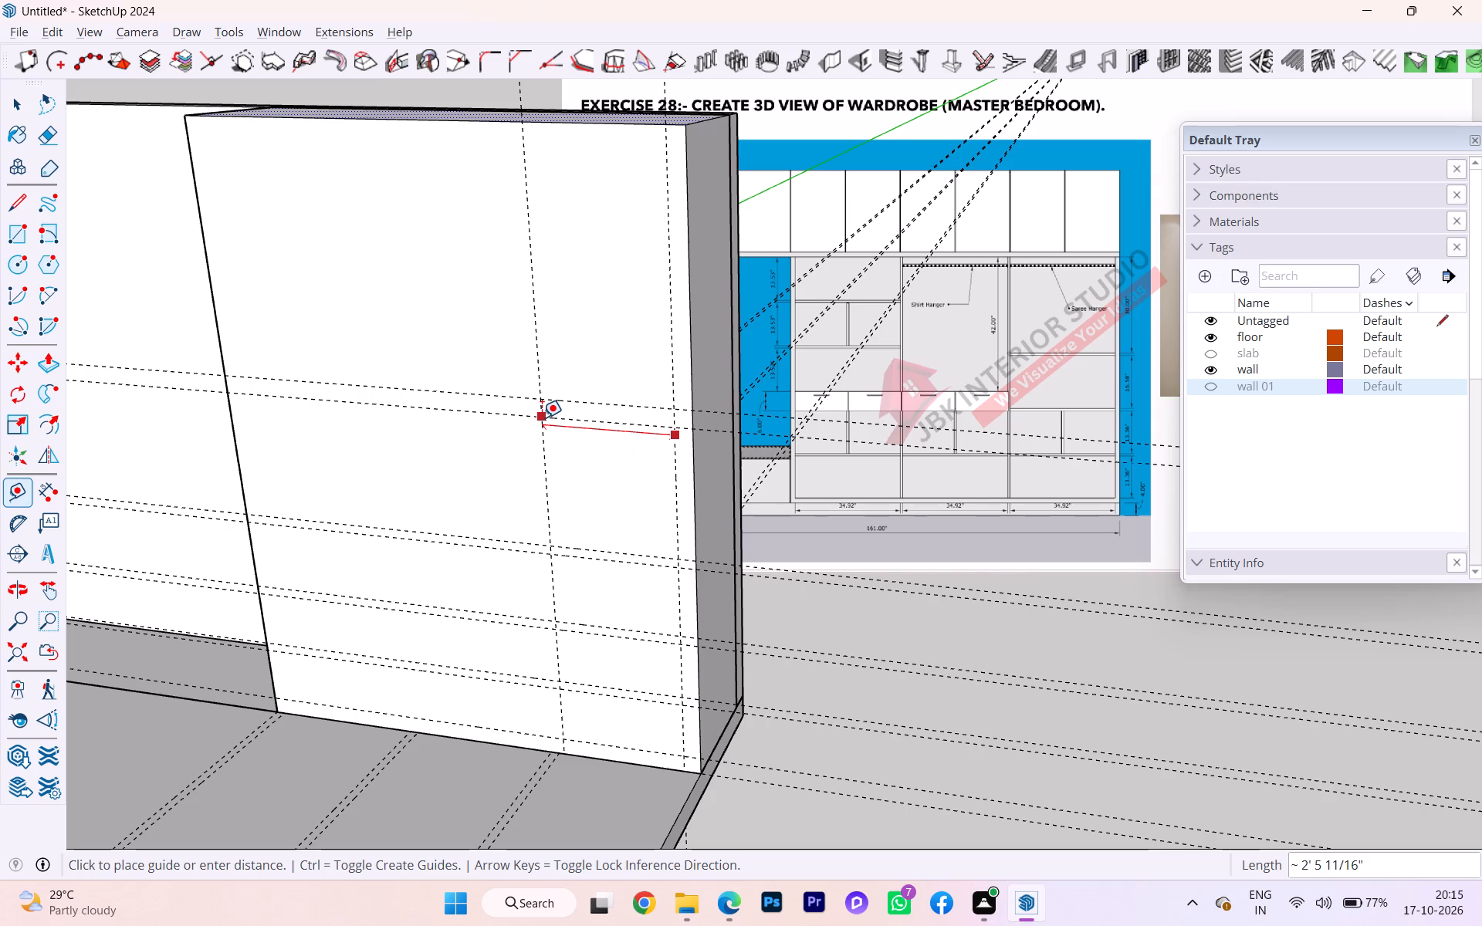
type("34.92")
key("Return")
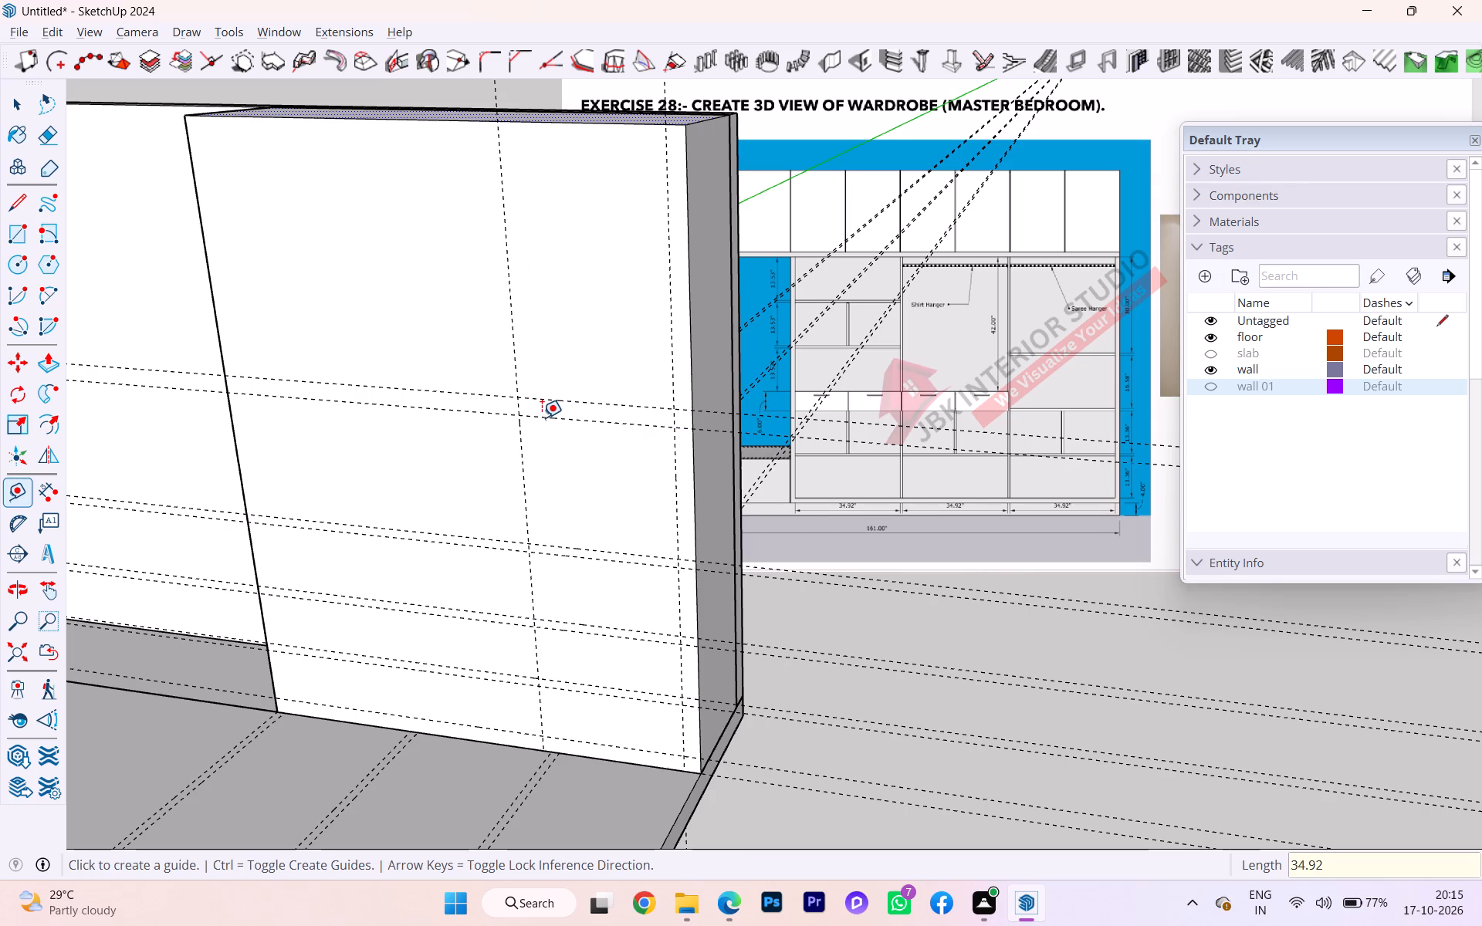
left_click(526, 447)
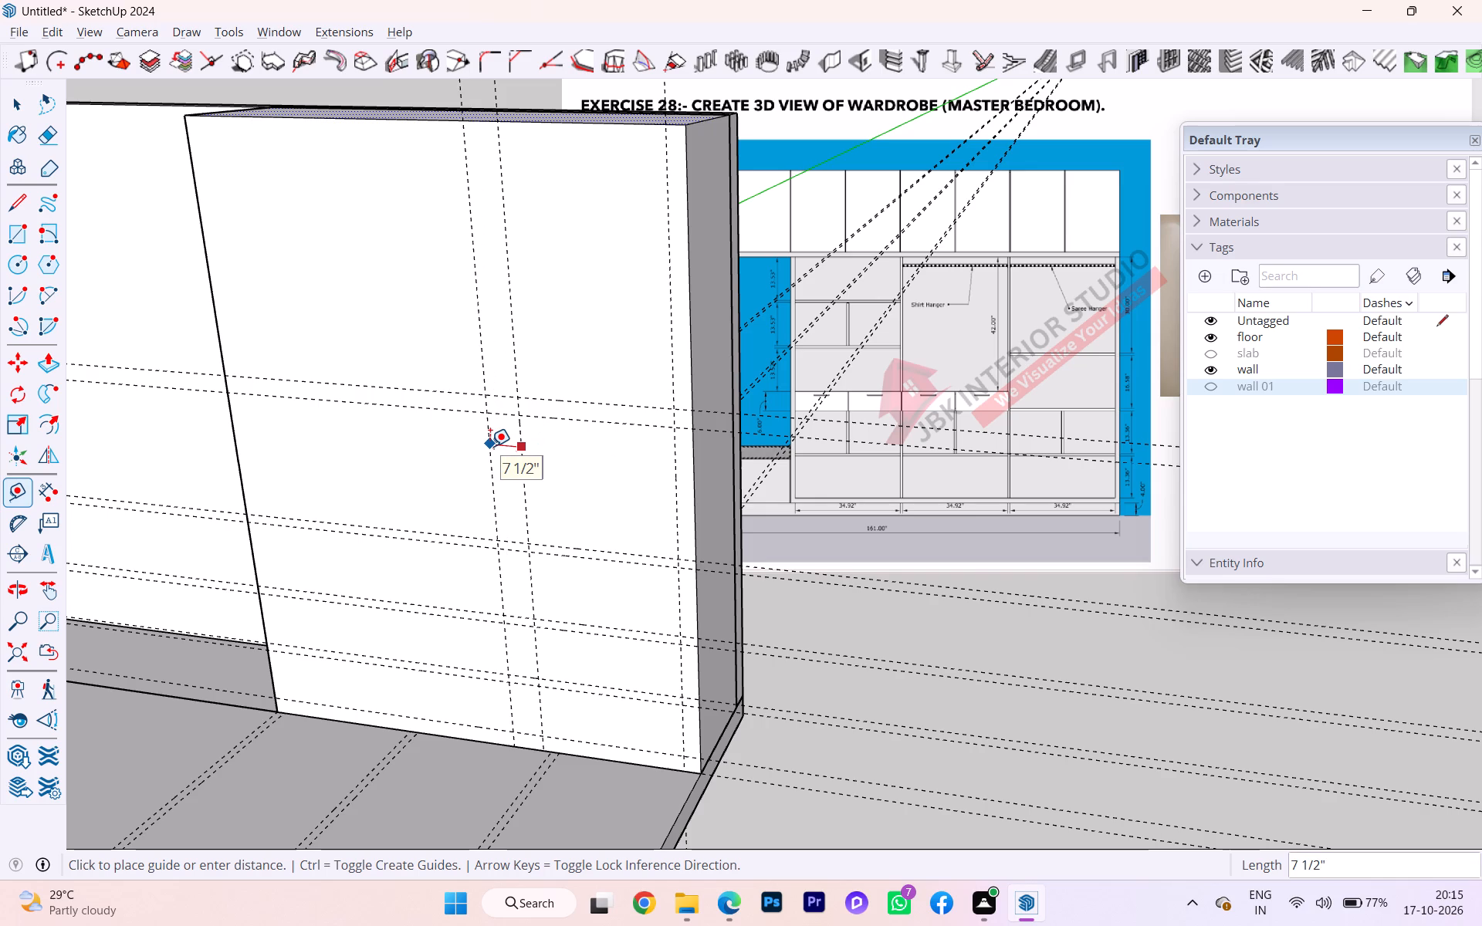
key("2")
key("Return")
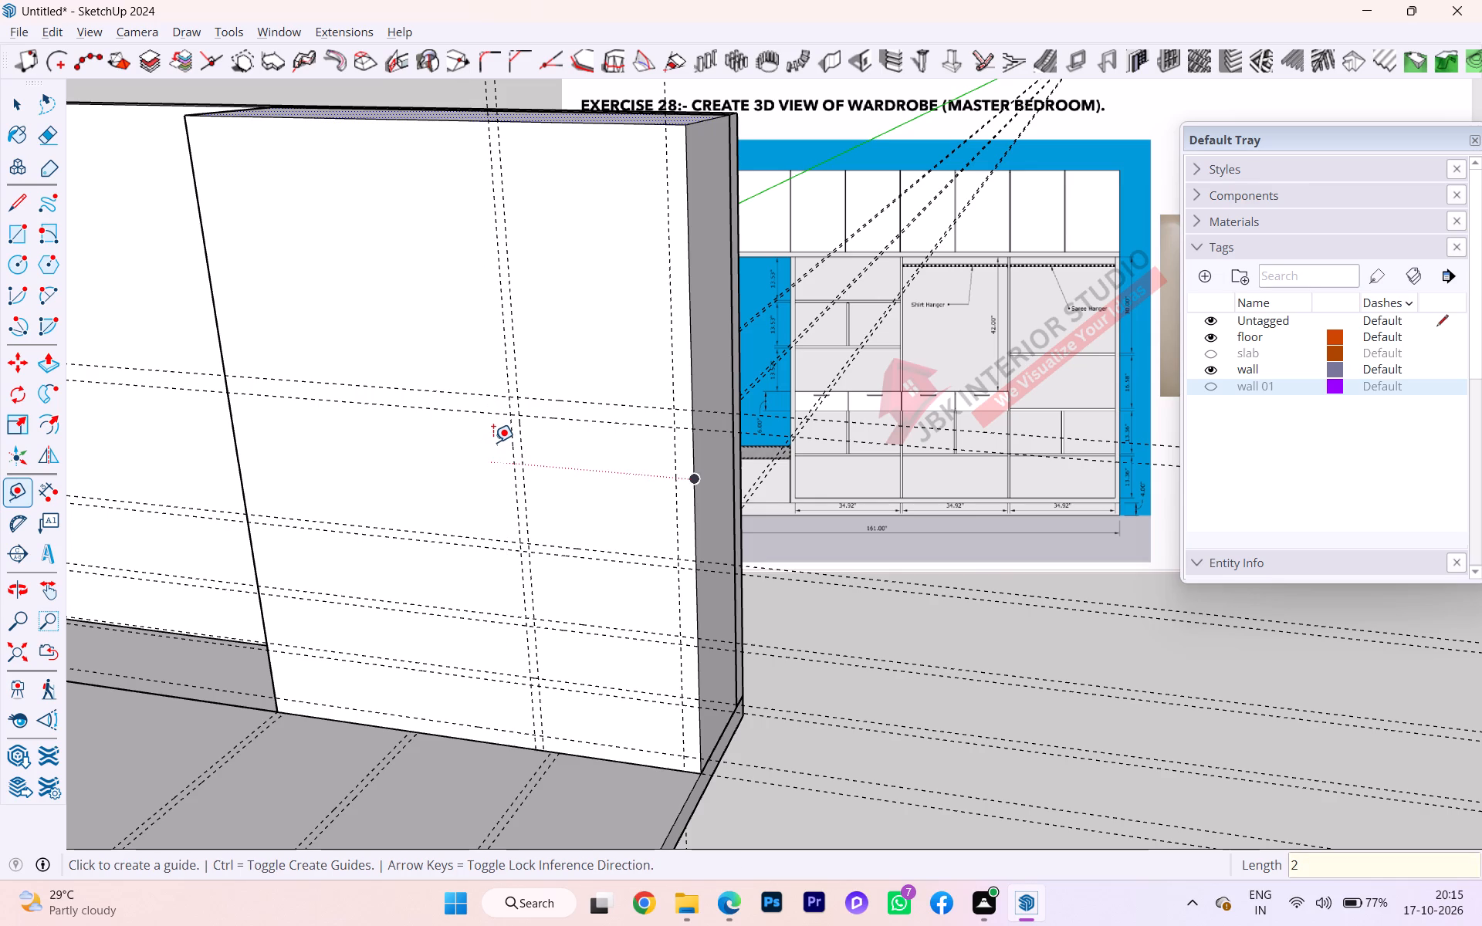
Place vertical guides for the second bay and its divider, 34.92" past the first divider and another 2" beyond.
left_click(508, 430)
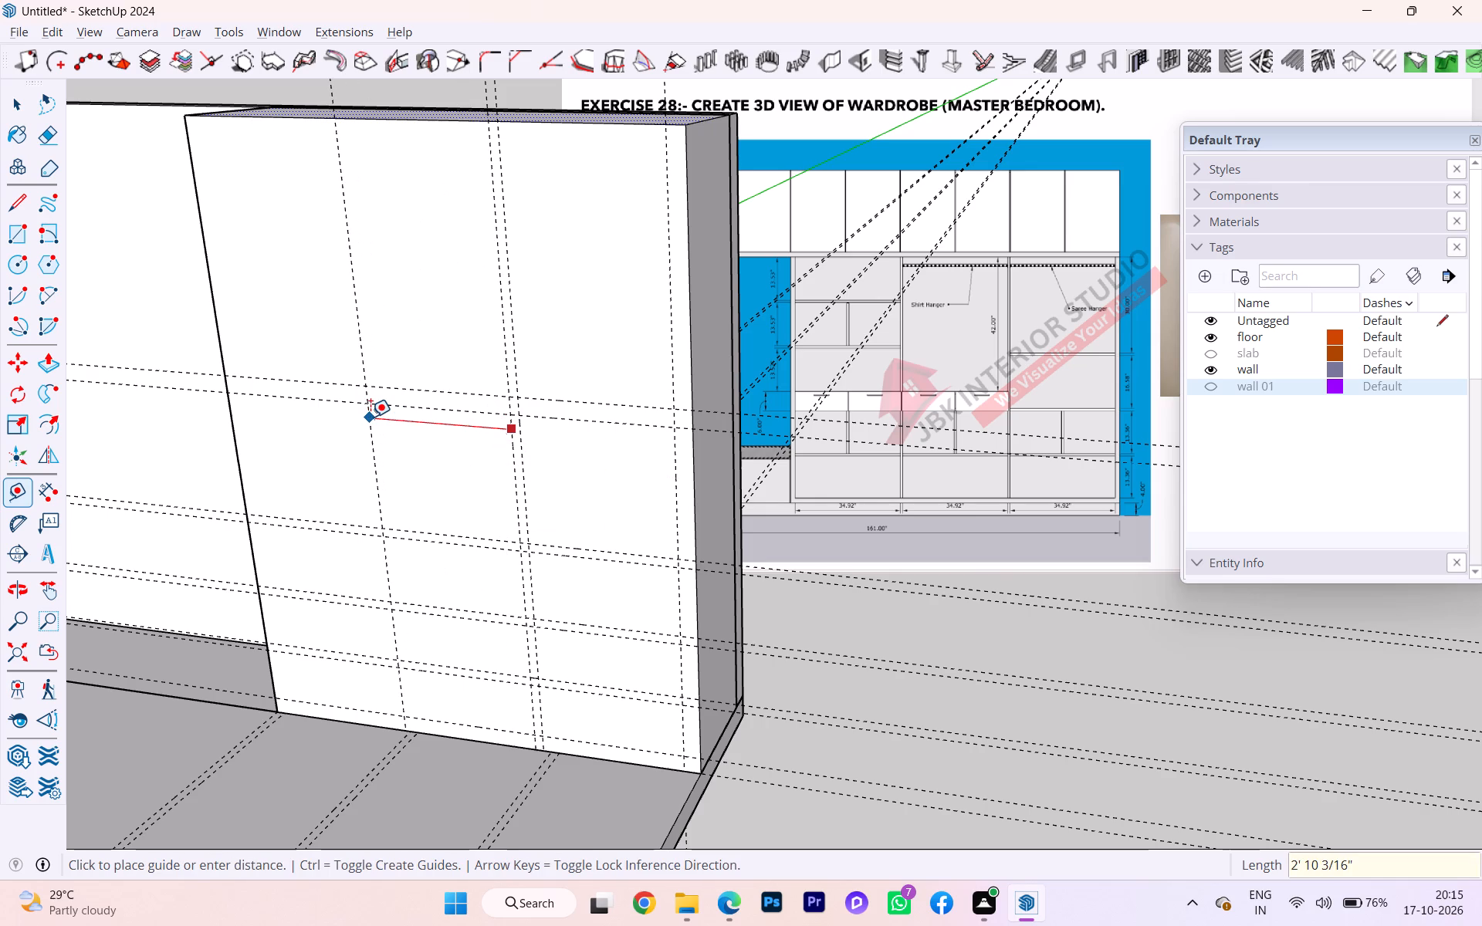
type("34.92")
key("Return")
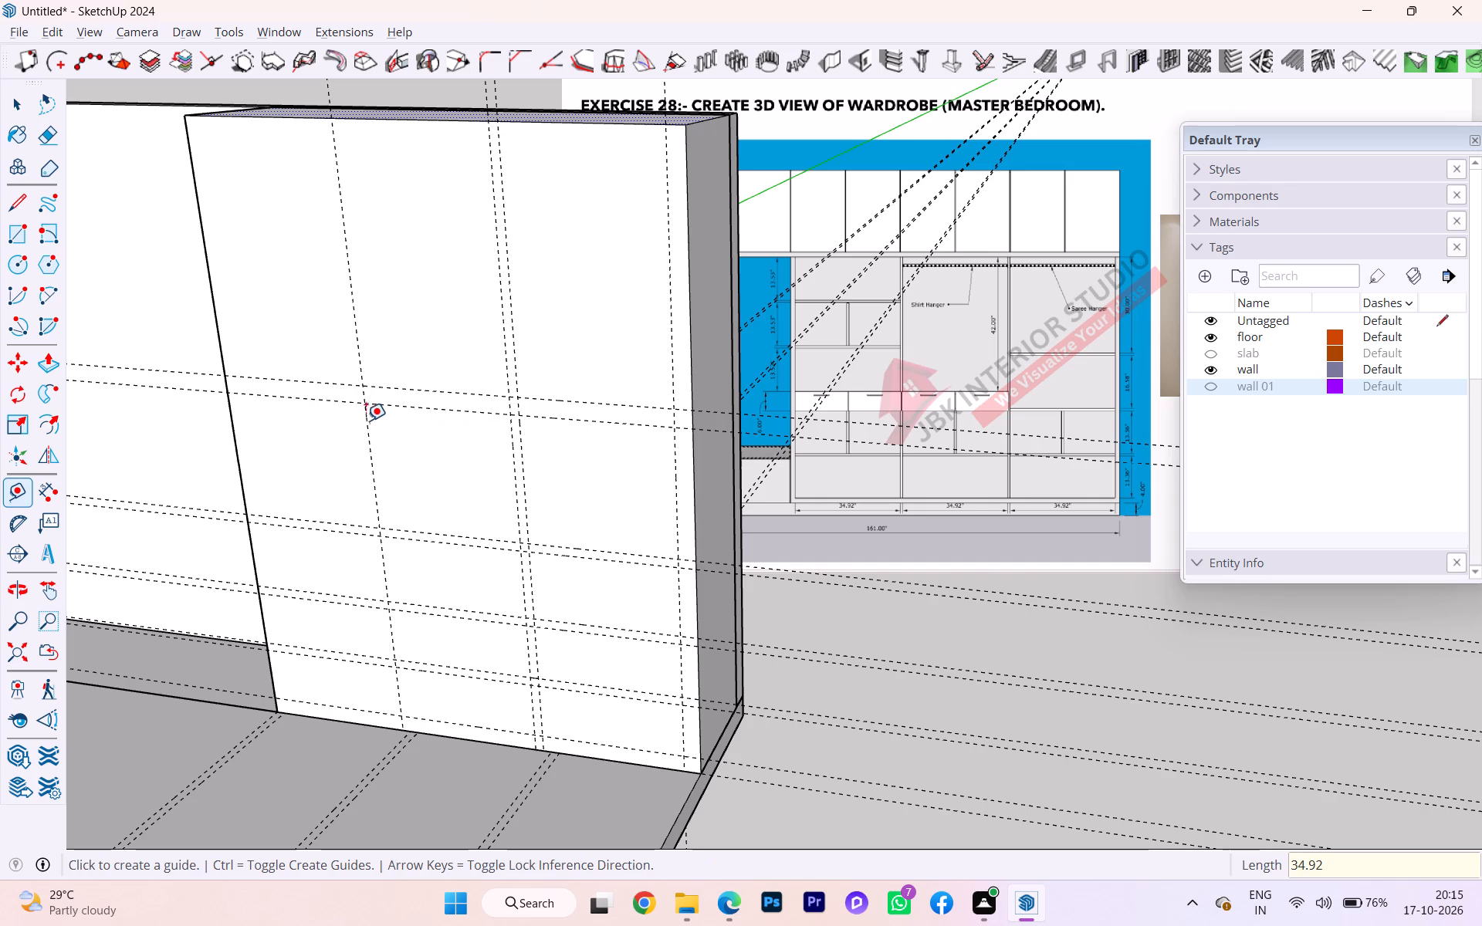
left_click(364, 427)
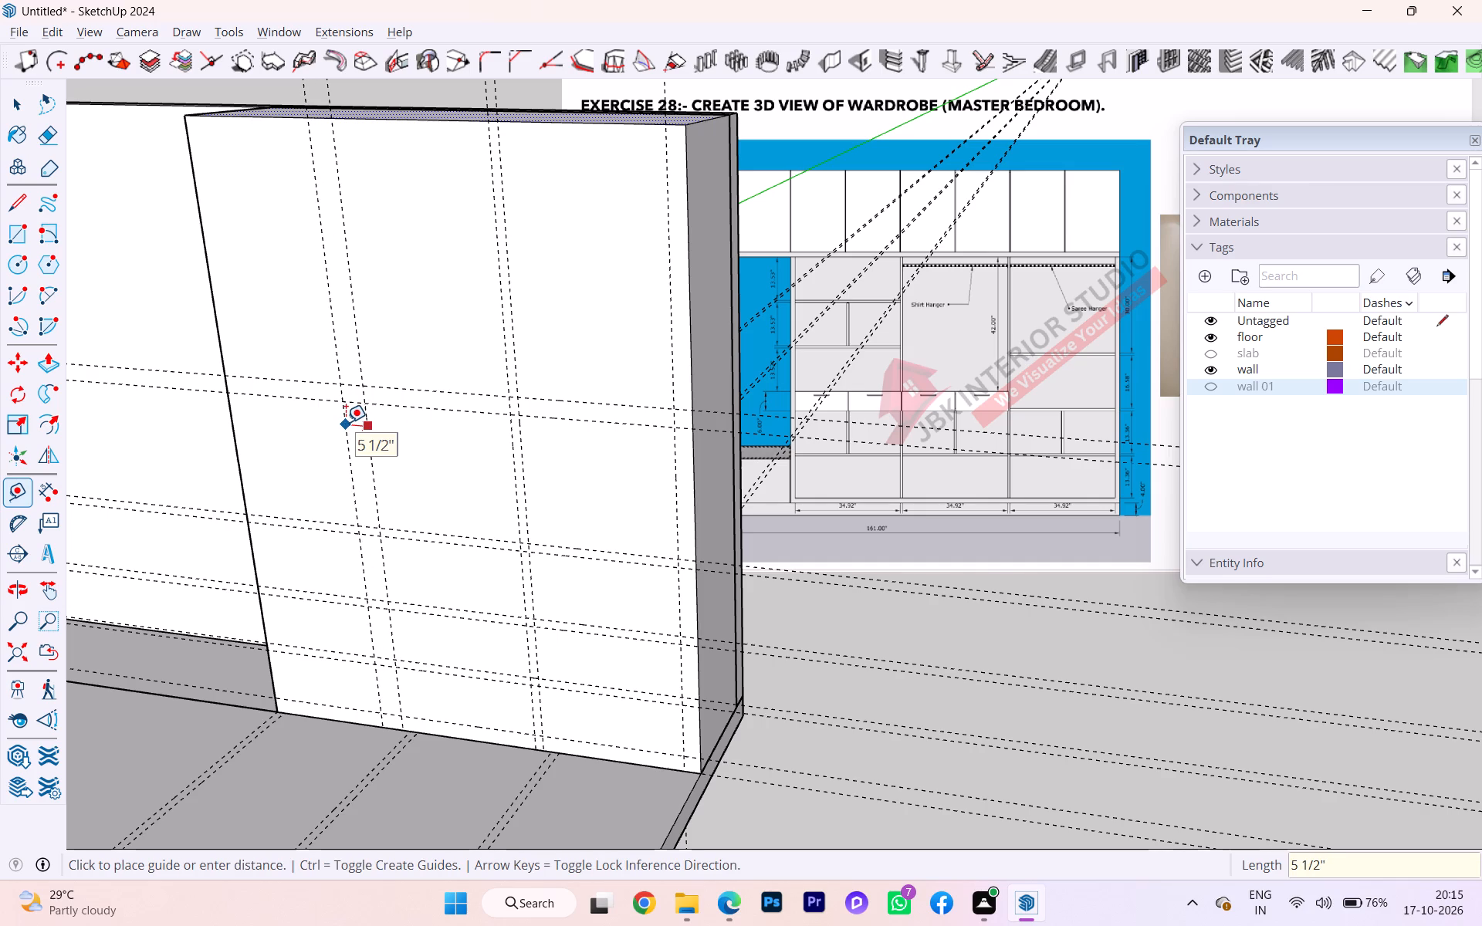
key("2")
key("Return")
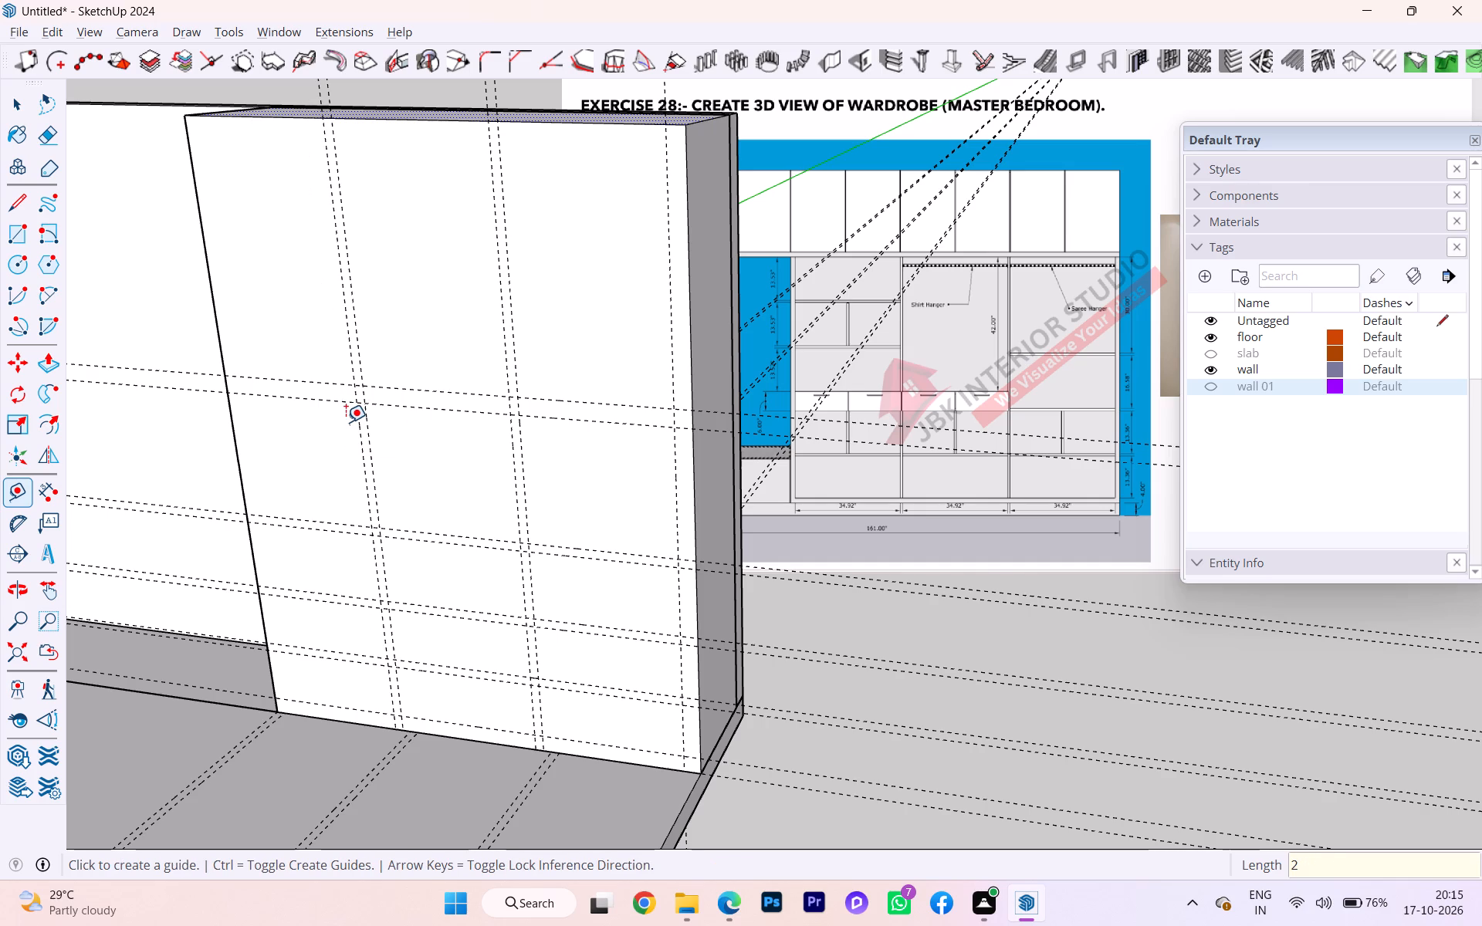
Push/Pull the wardrobe block's left side face outward by about 1' 6 3/4" to widen the block.
scroll(252, 453, "down", 4)
middle_click_drag(249, 461, 762, 434)
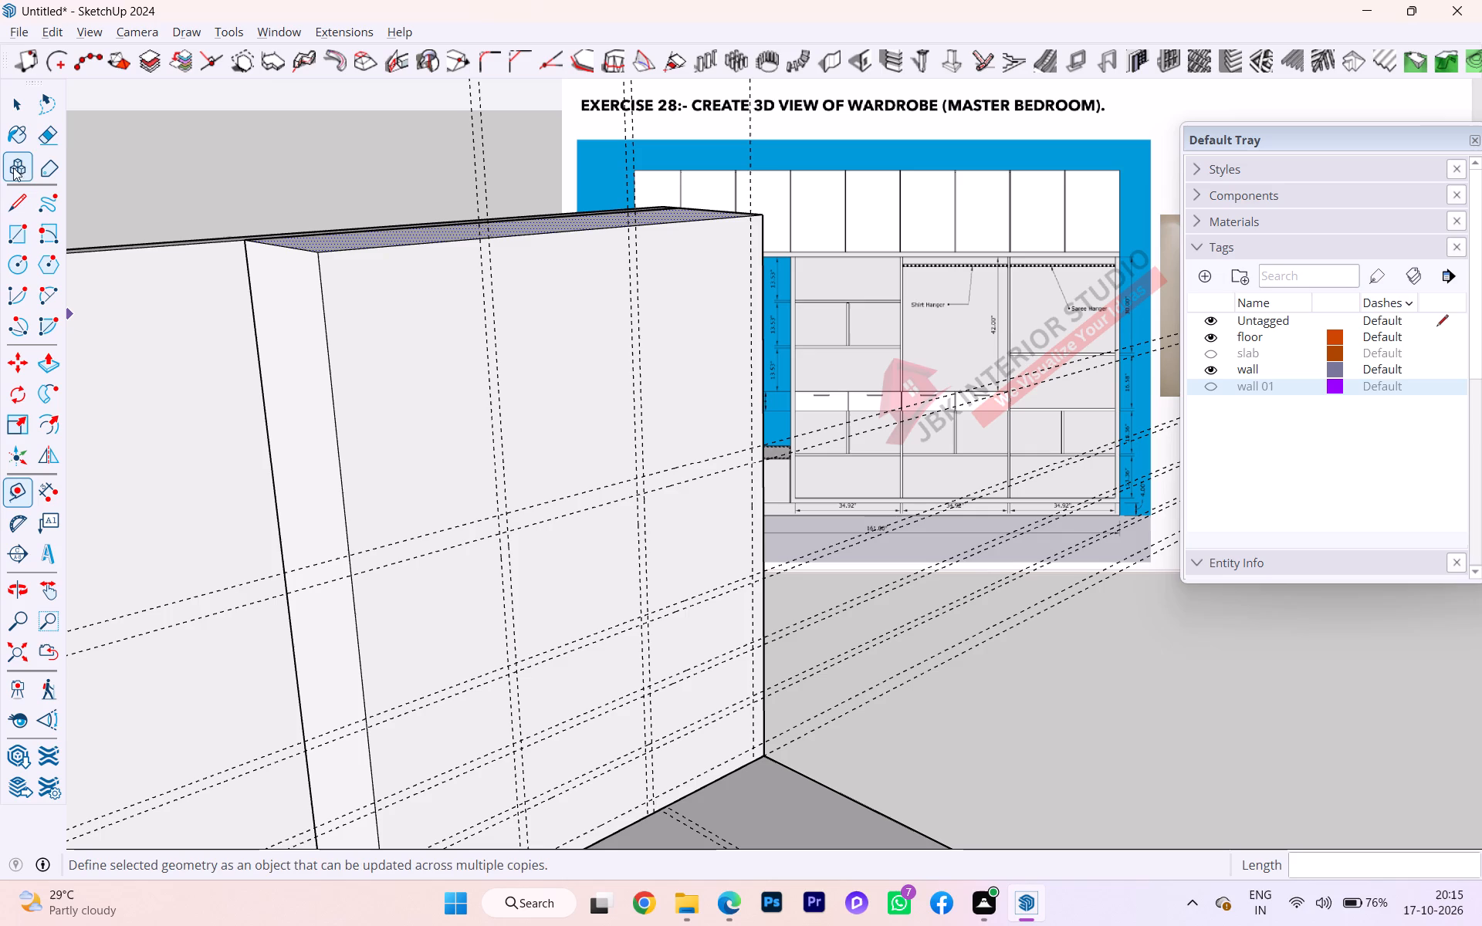
left_click(42, 357)
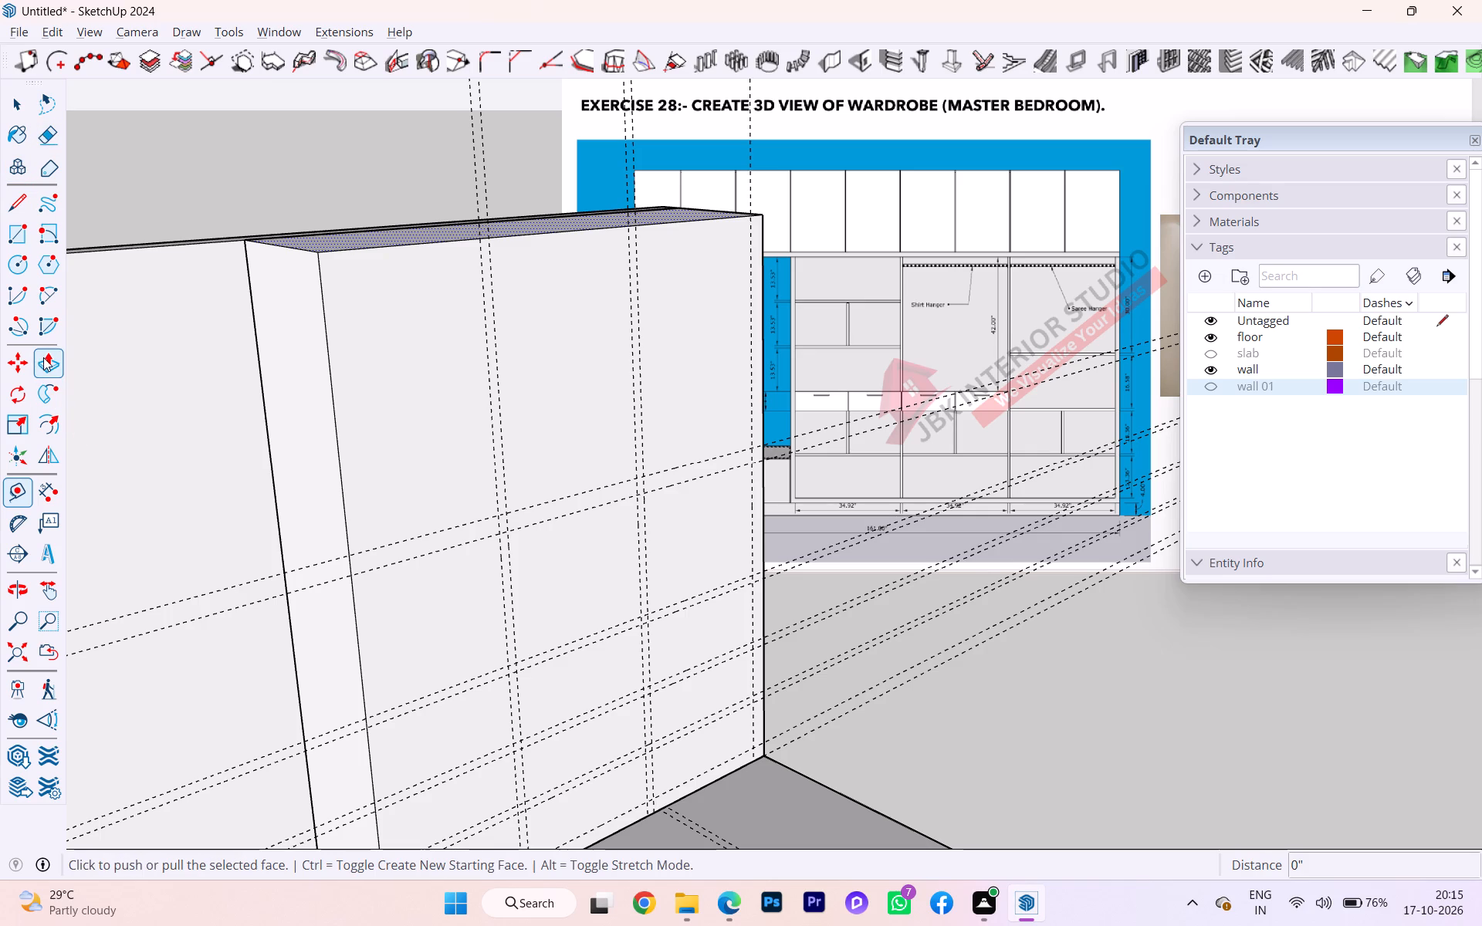
left_click(10, 111)
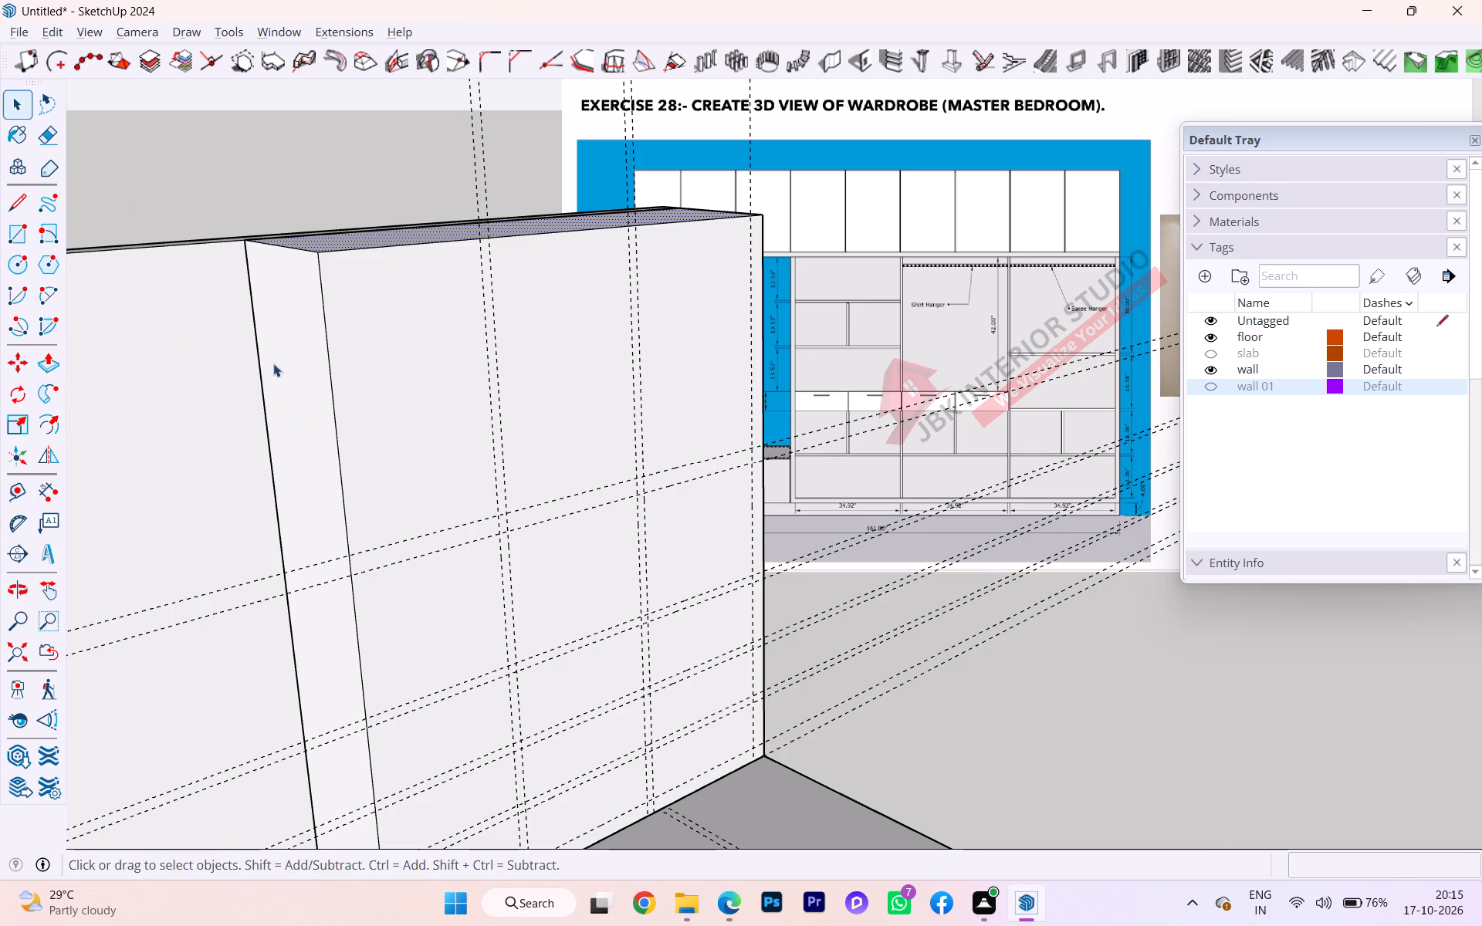
left_click(297, 373)
key("p")
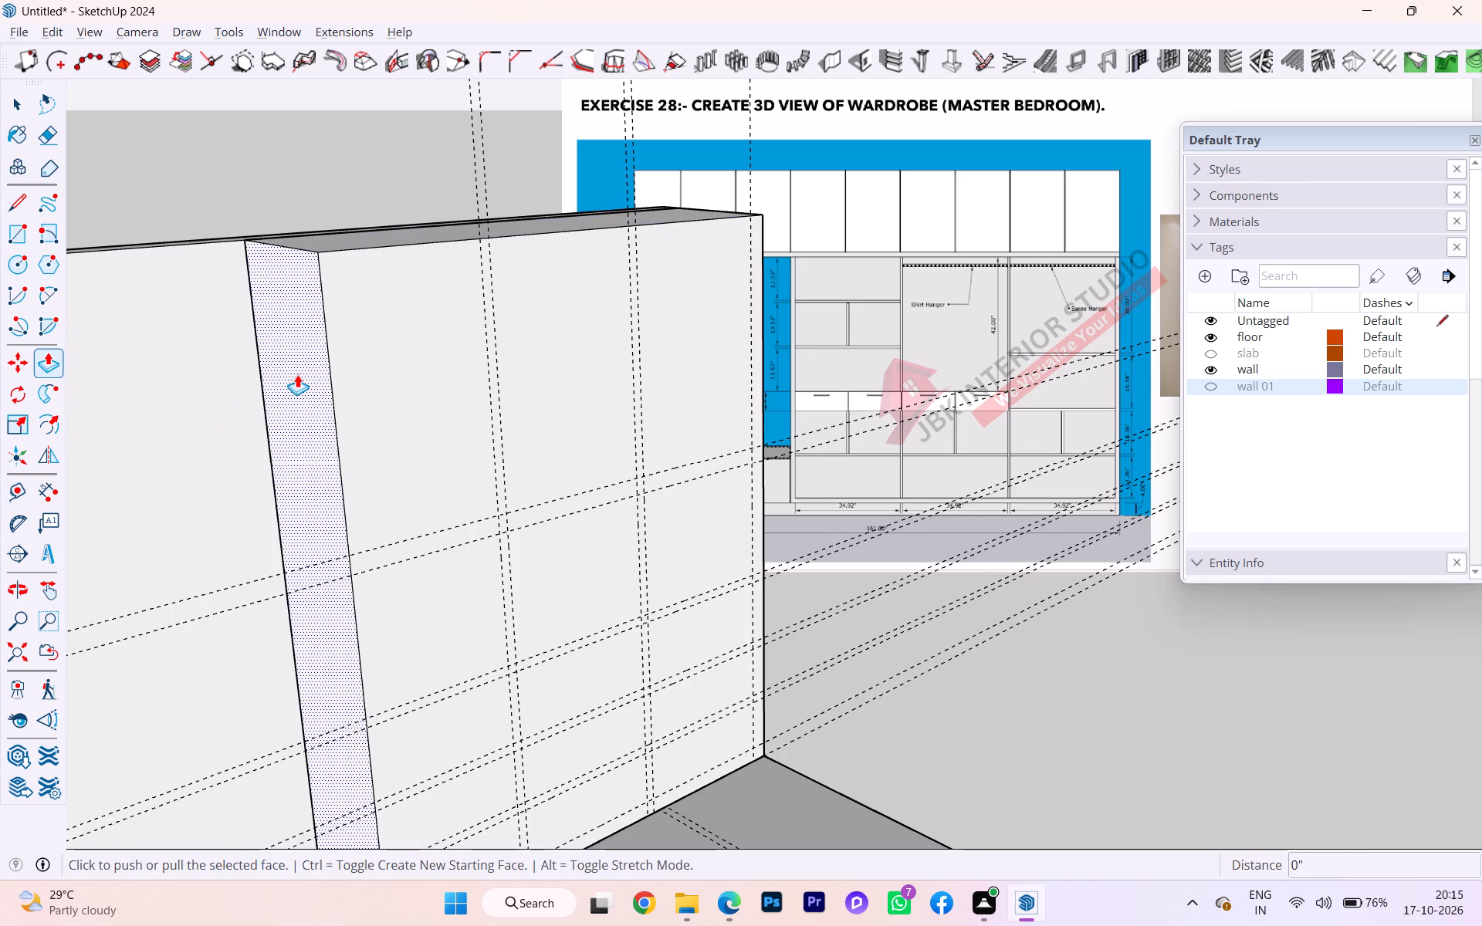
key("Return")
left_click(297, 374)
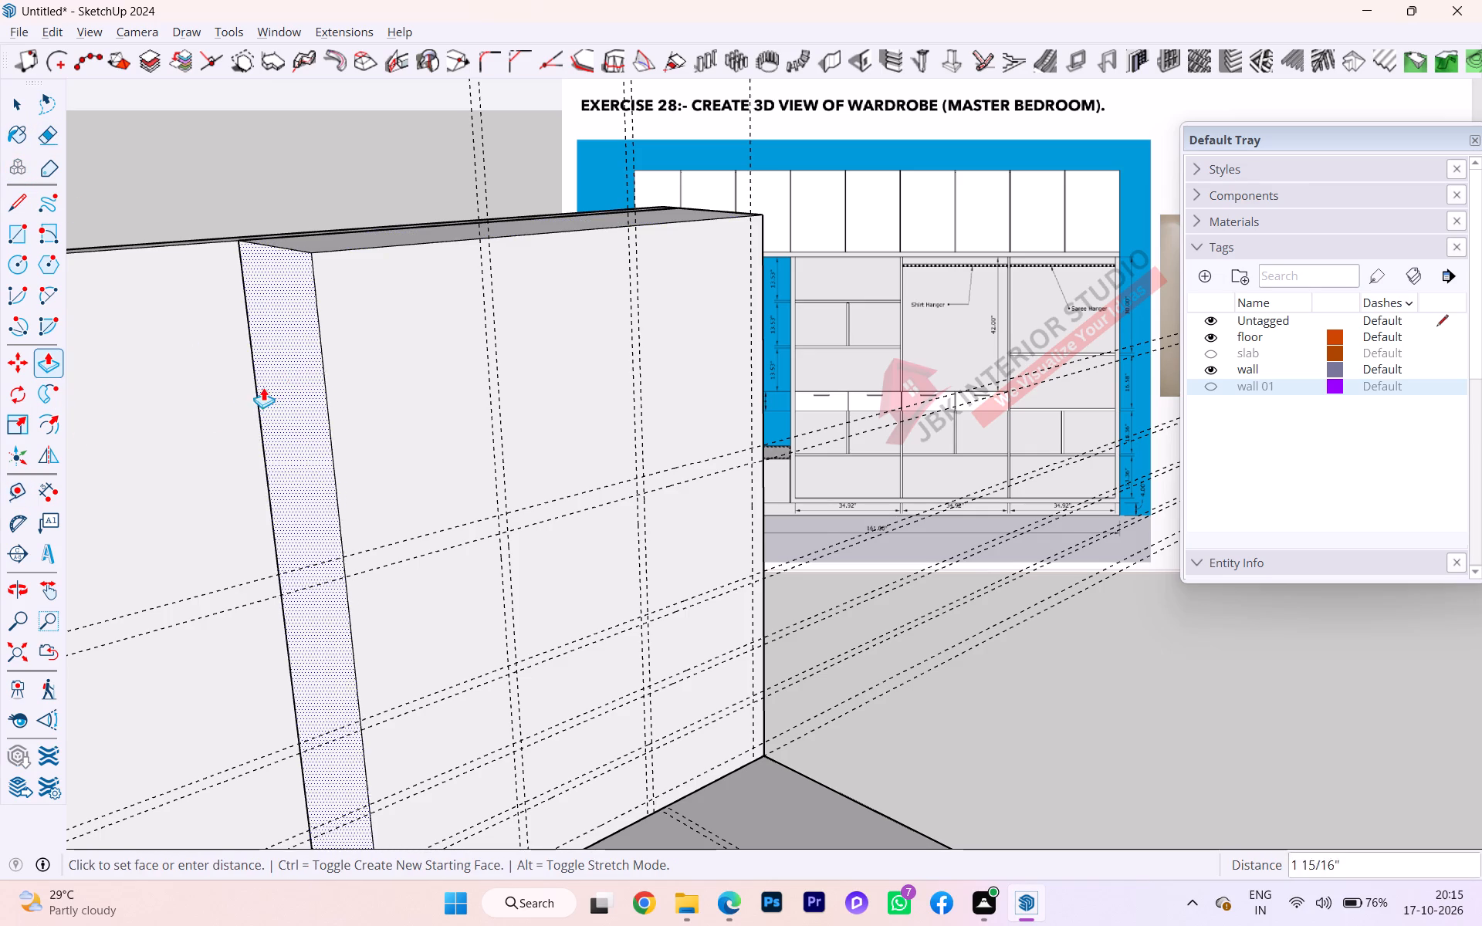
left_click(197, 397)
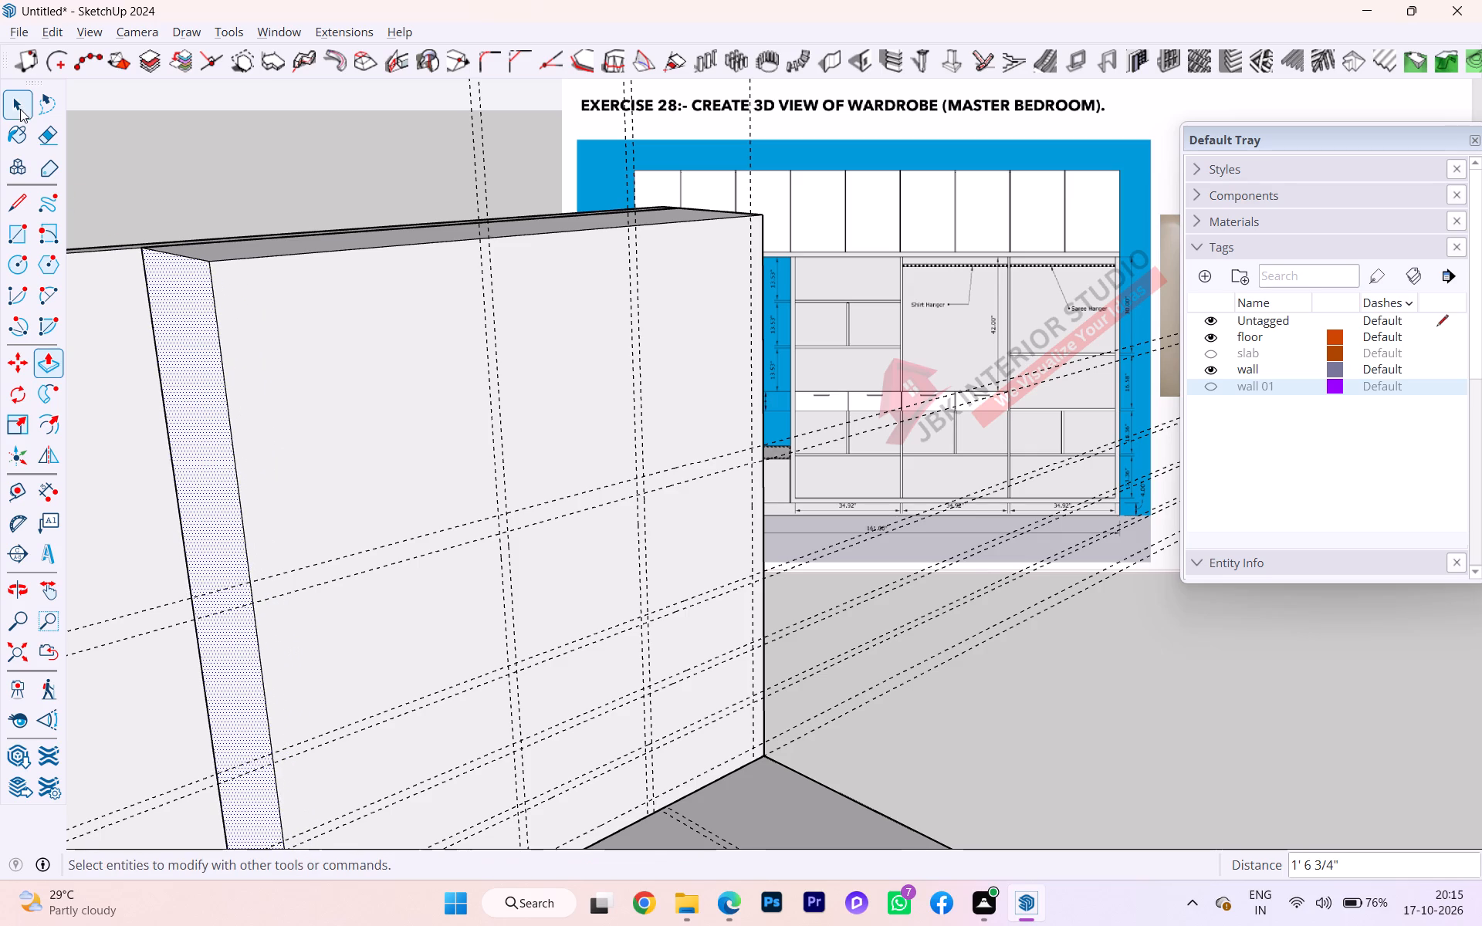
left_click(20, 109)
Place vertical guides for the third bay, 34.92" past the second divider and another 4" beyond, on the widened front face.
scroll(470, 370, "down", 1)
scroll(510, 384, "up", 1)
scroll(512, 384, "down", 2)
middle_click_drag(541, 393, 237, 313)
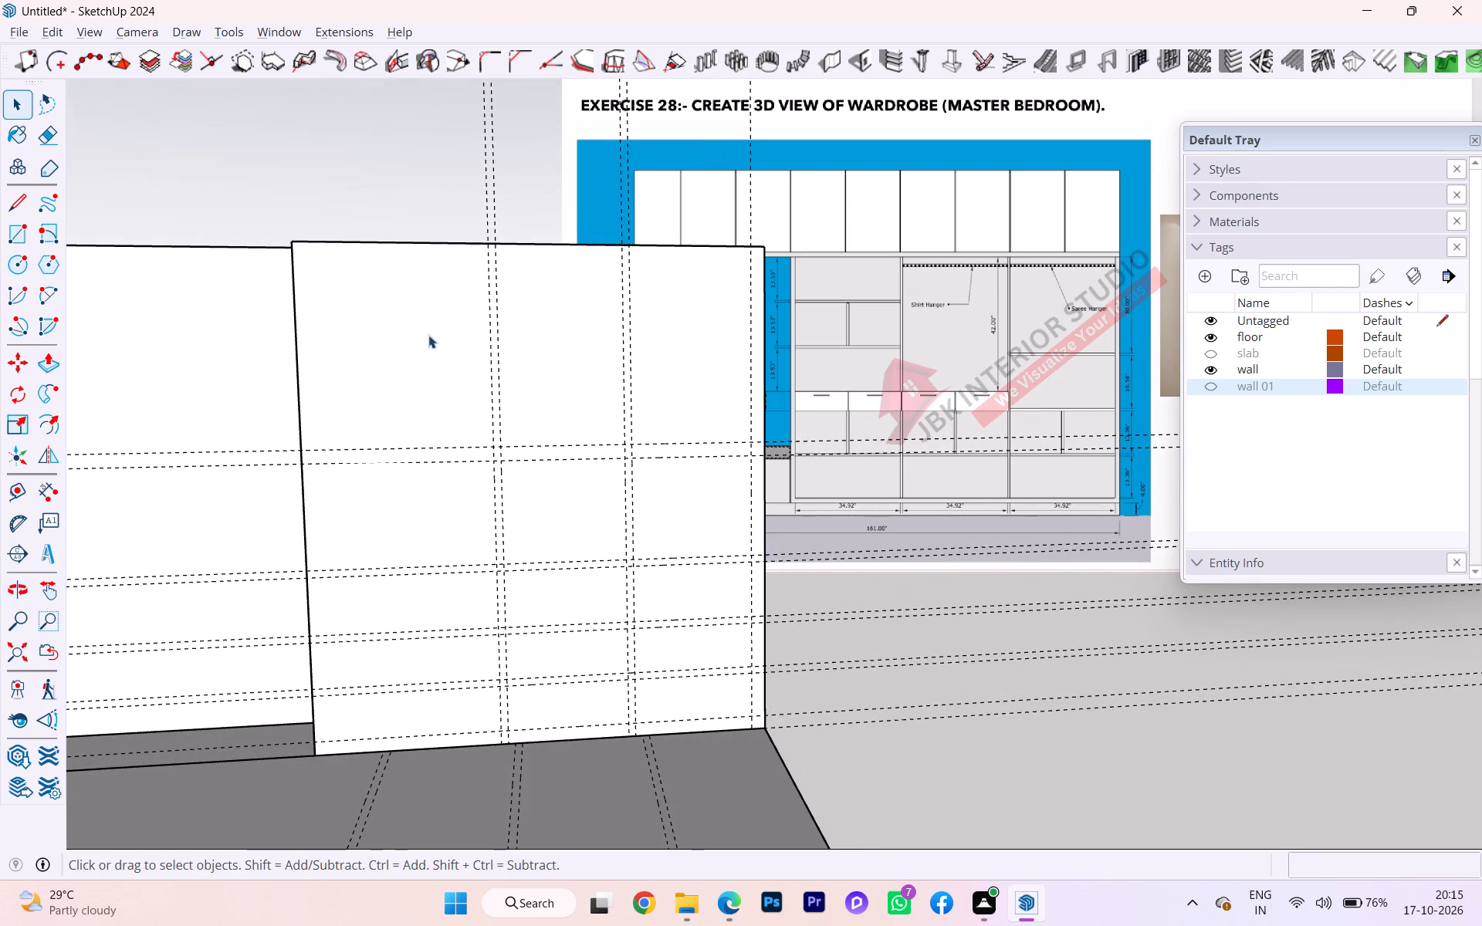
scroll(540, 385, "up", 1)
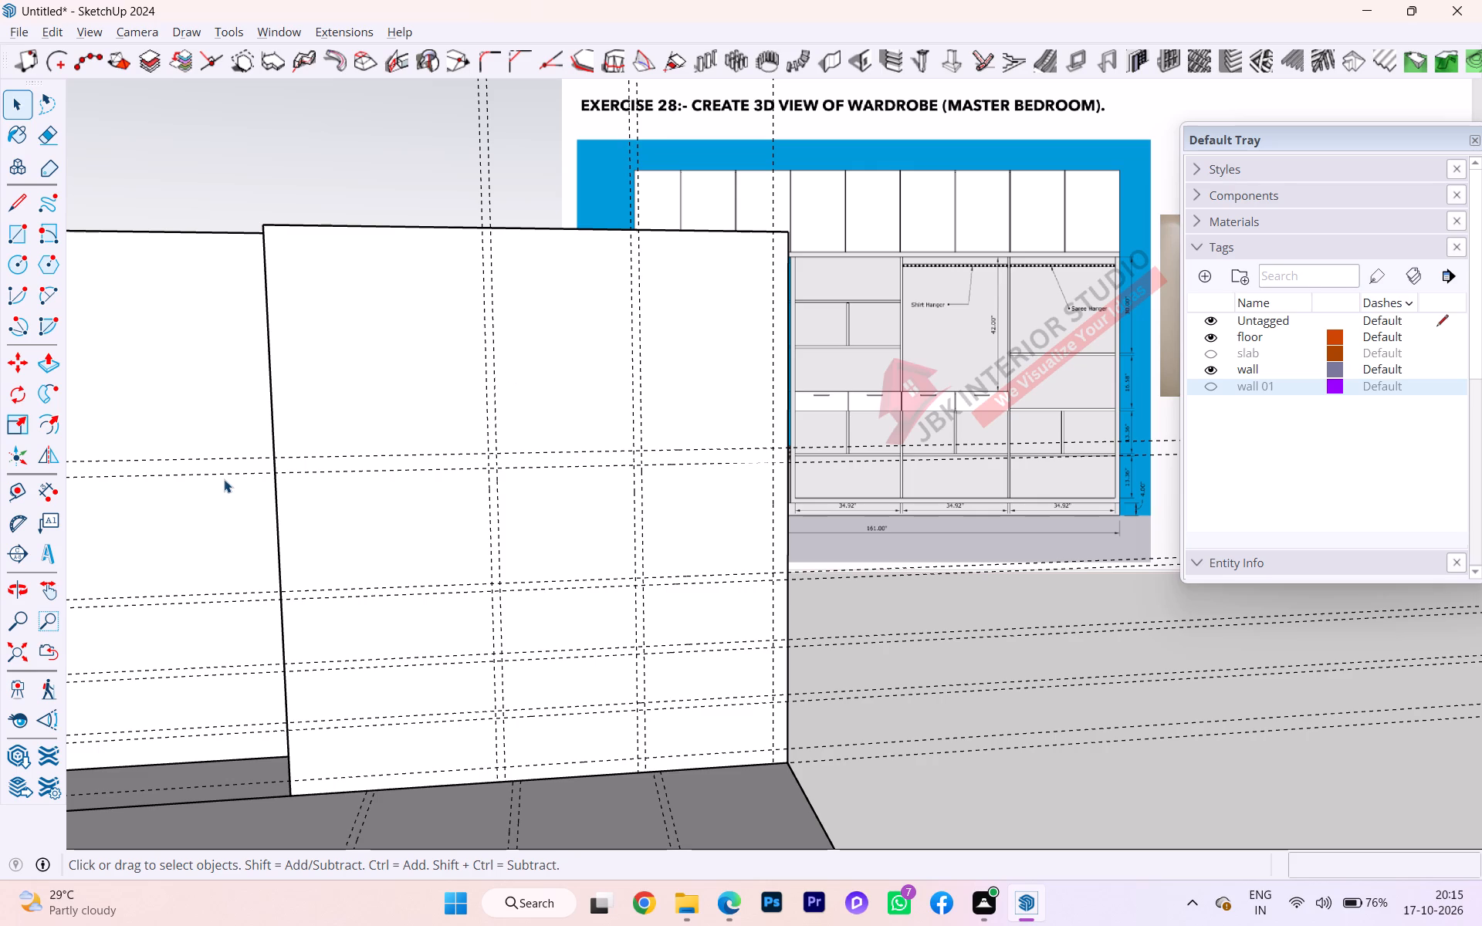
scroll(268, 481, "down", 2)
scroll(130, 440, "down", 1)
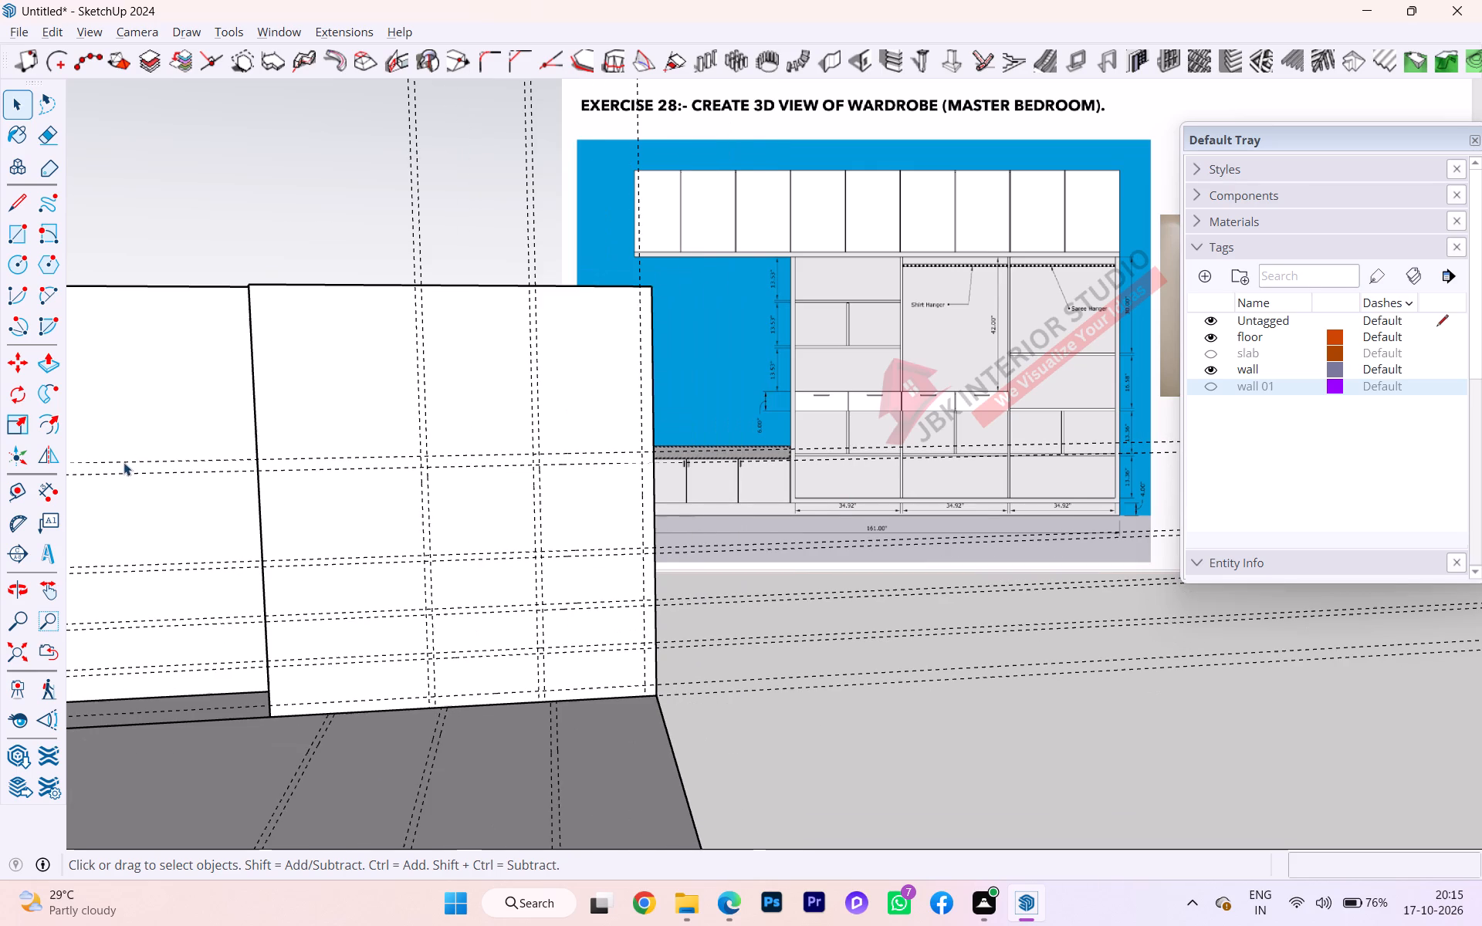
middle_click_drag(353, 486, 876, 434)
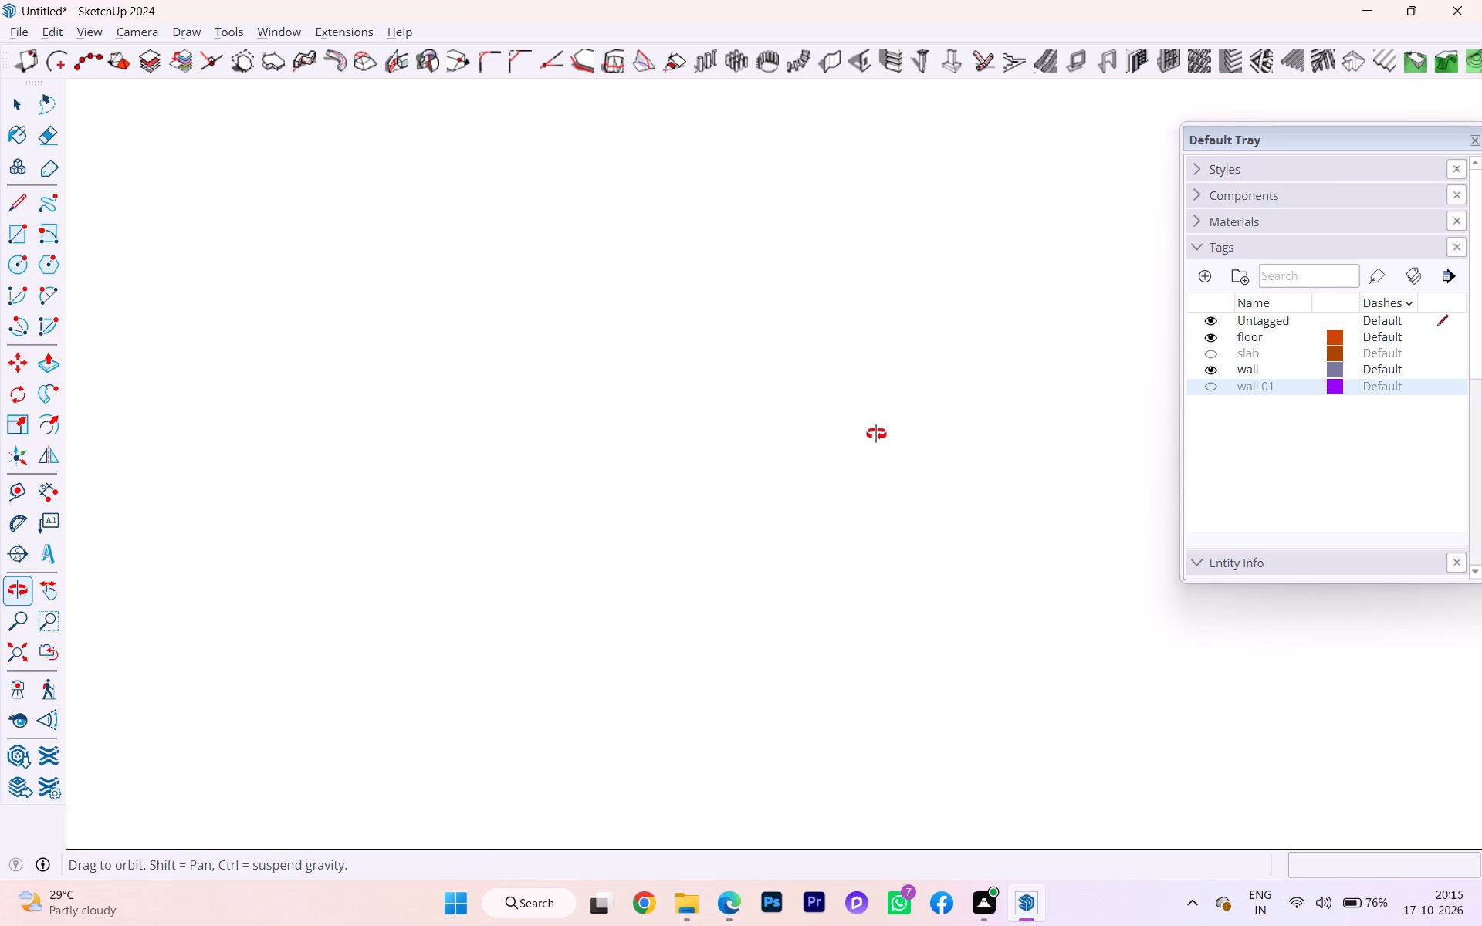
middle_click_drag(876, 434, 435, 515)
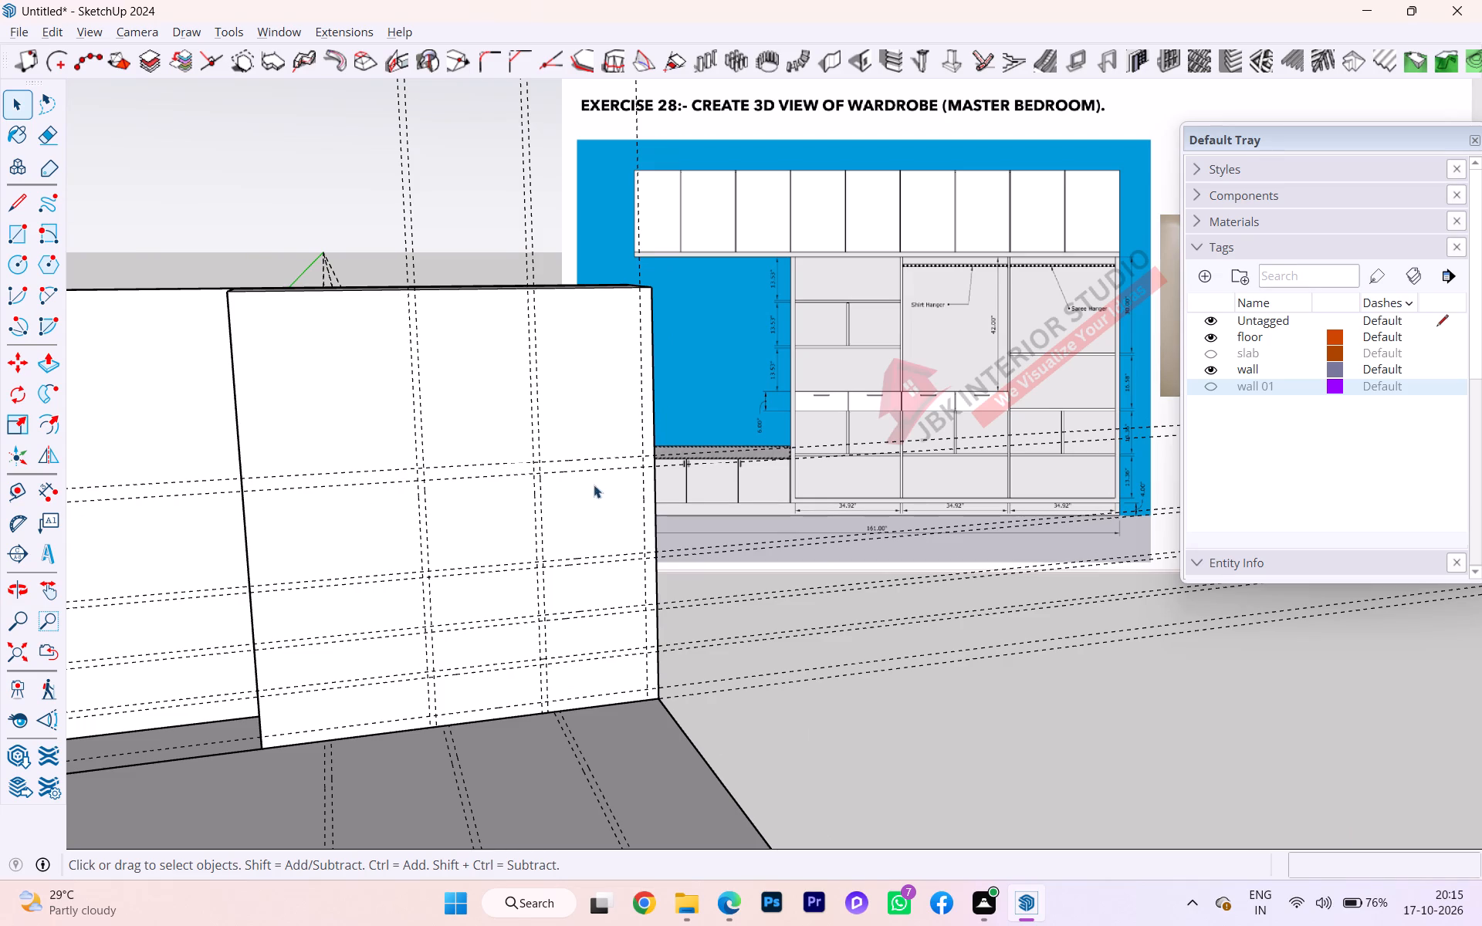
left_click(22, 493)
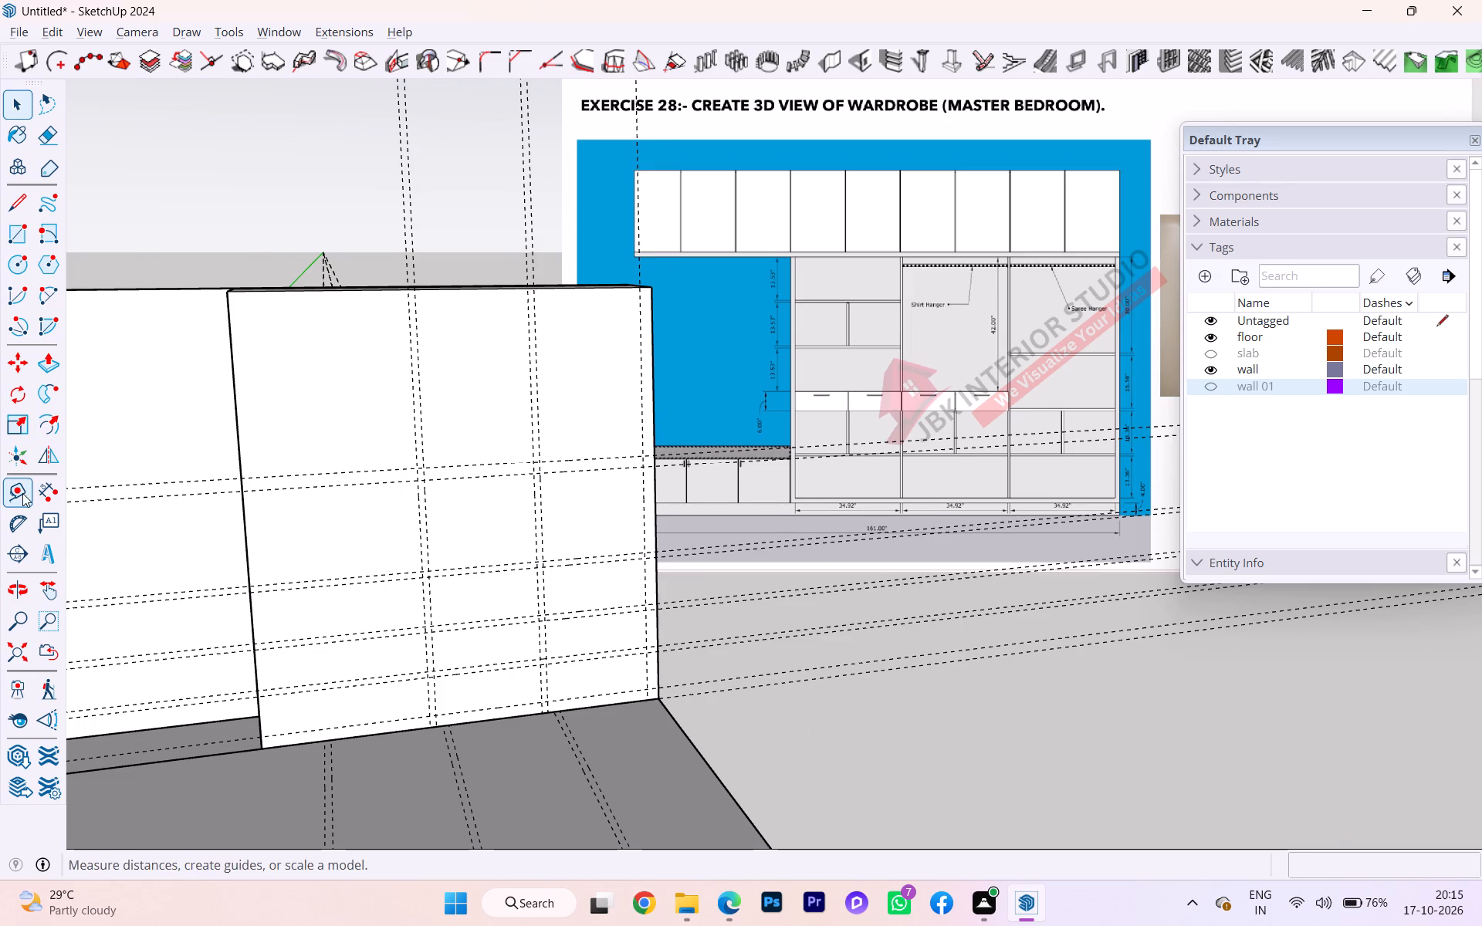
left_click(414, 426)
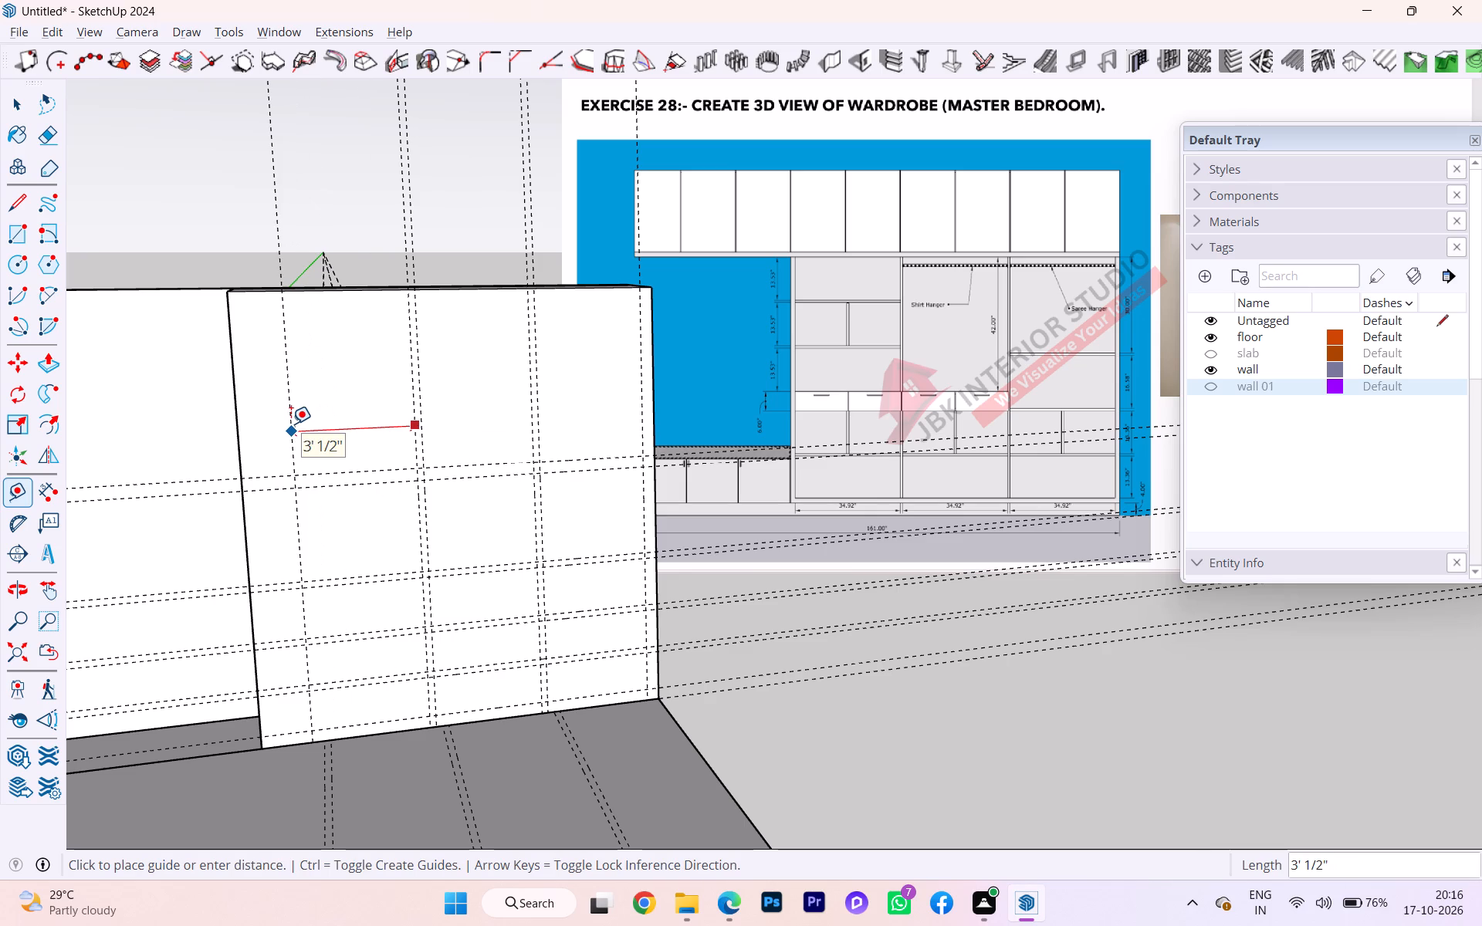
type("34.92")
key("Return")
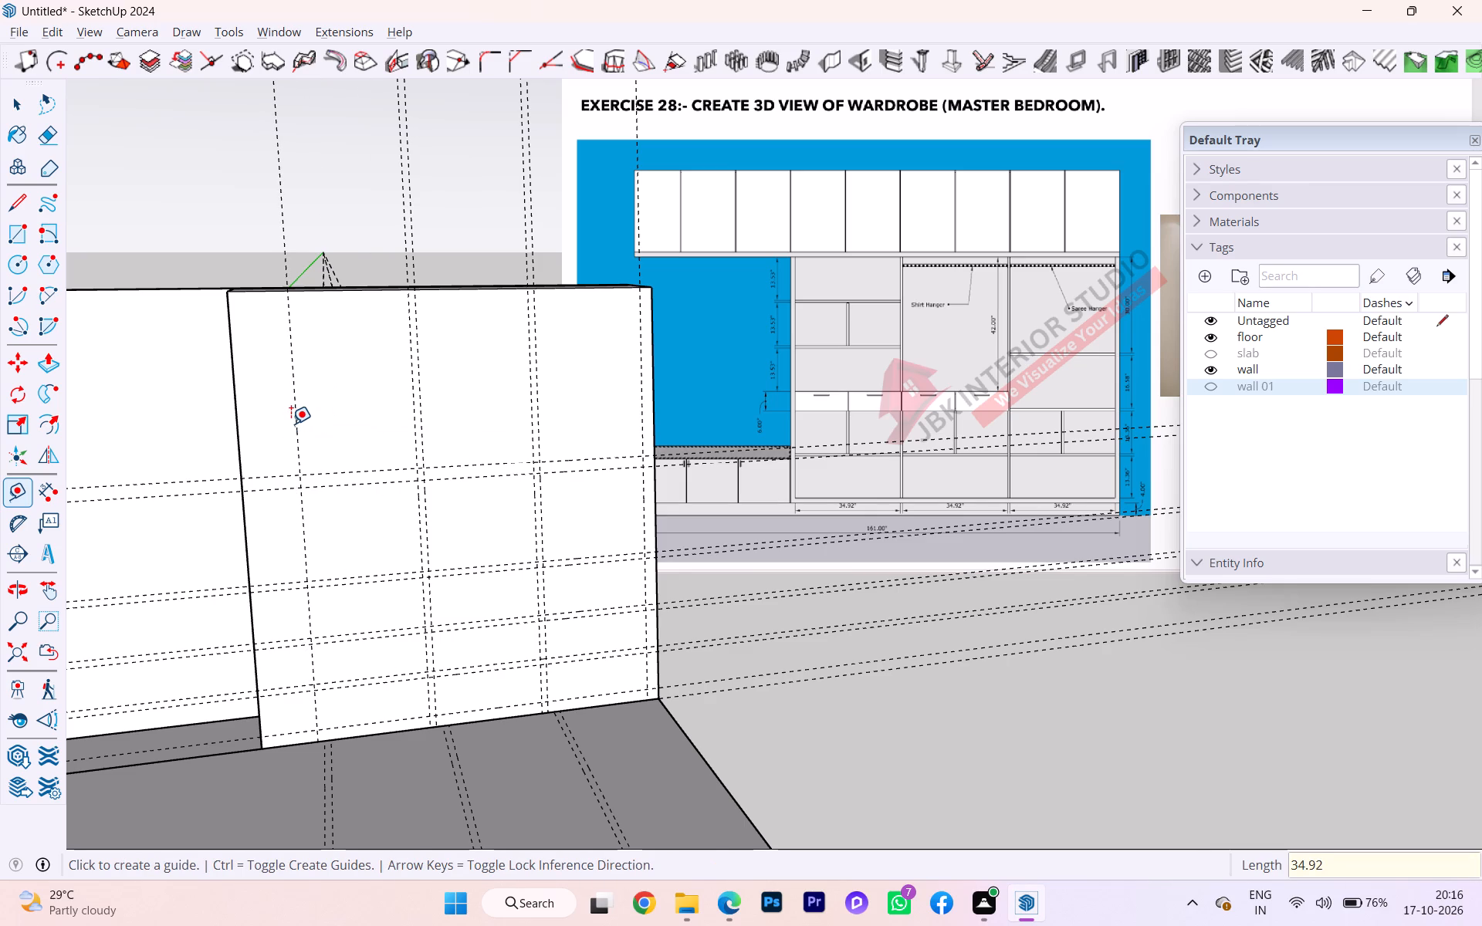
left_click(297, 438)
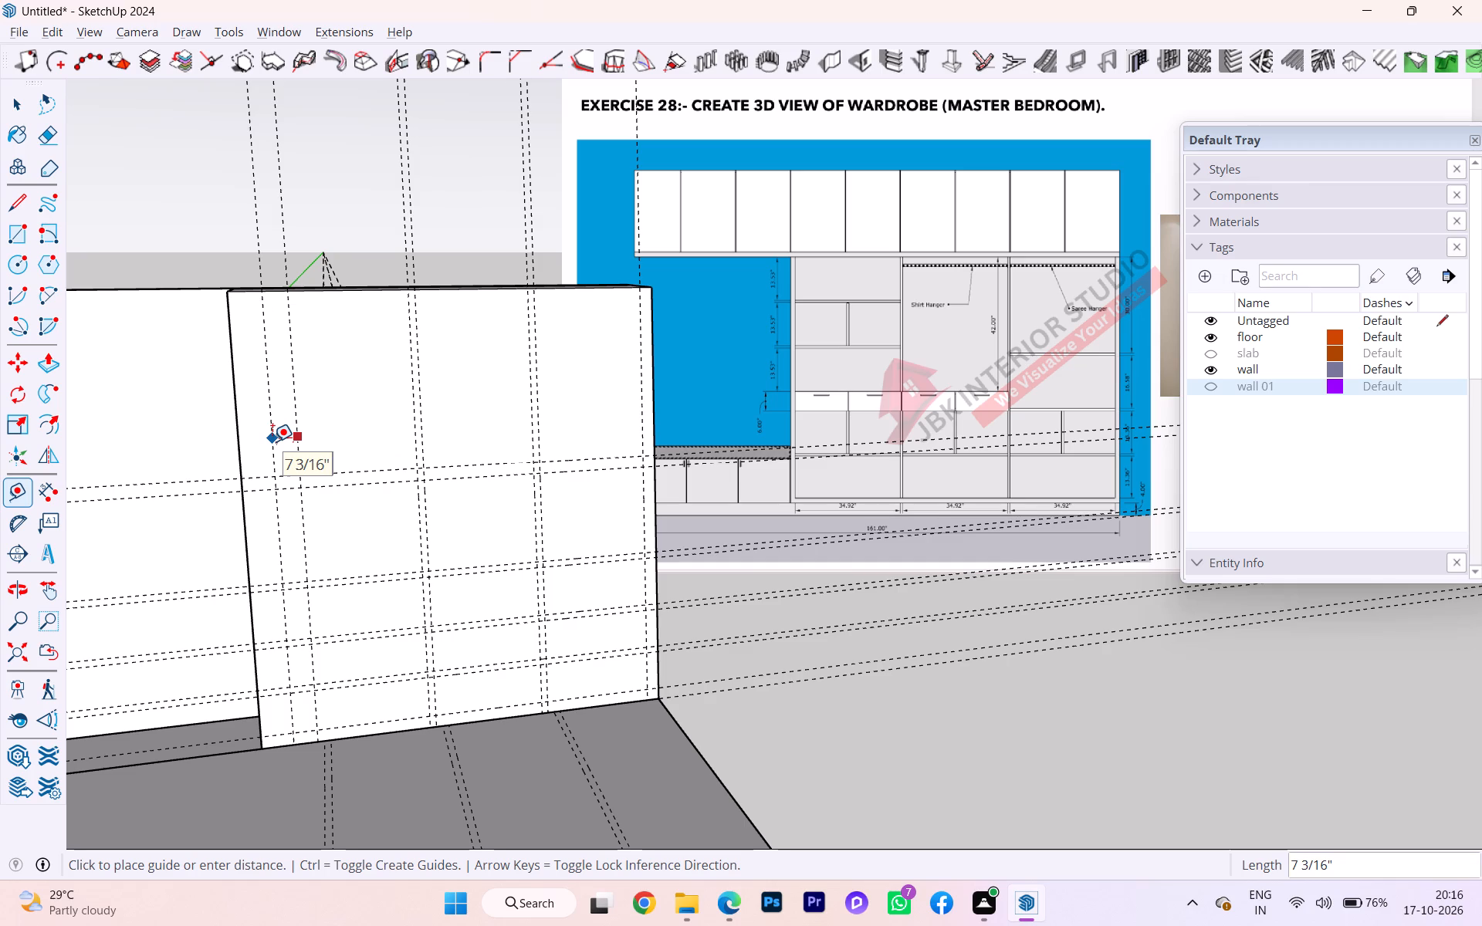
key("4")
key("Return")
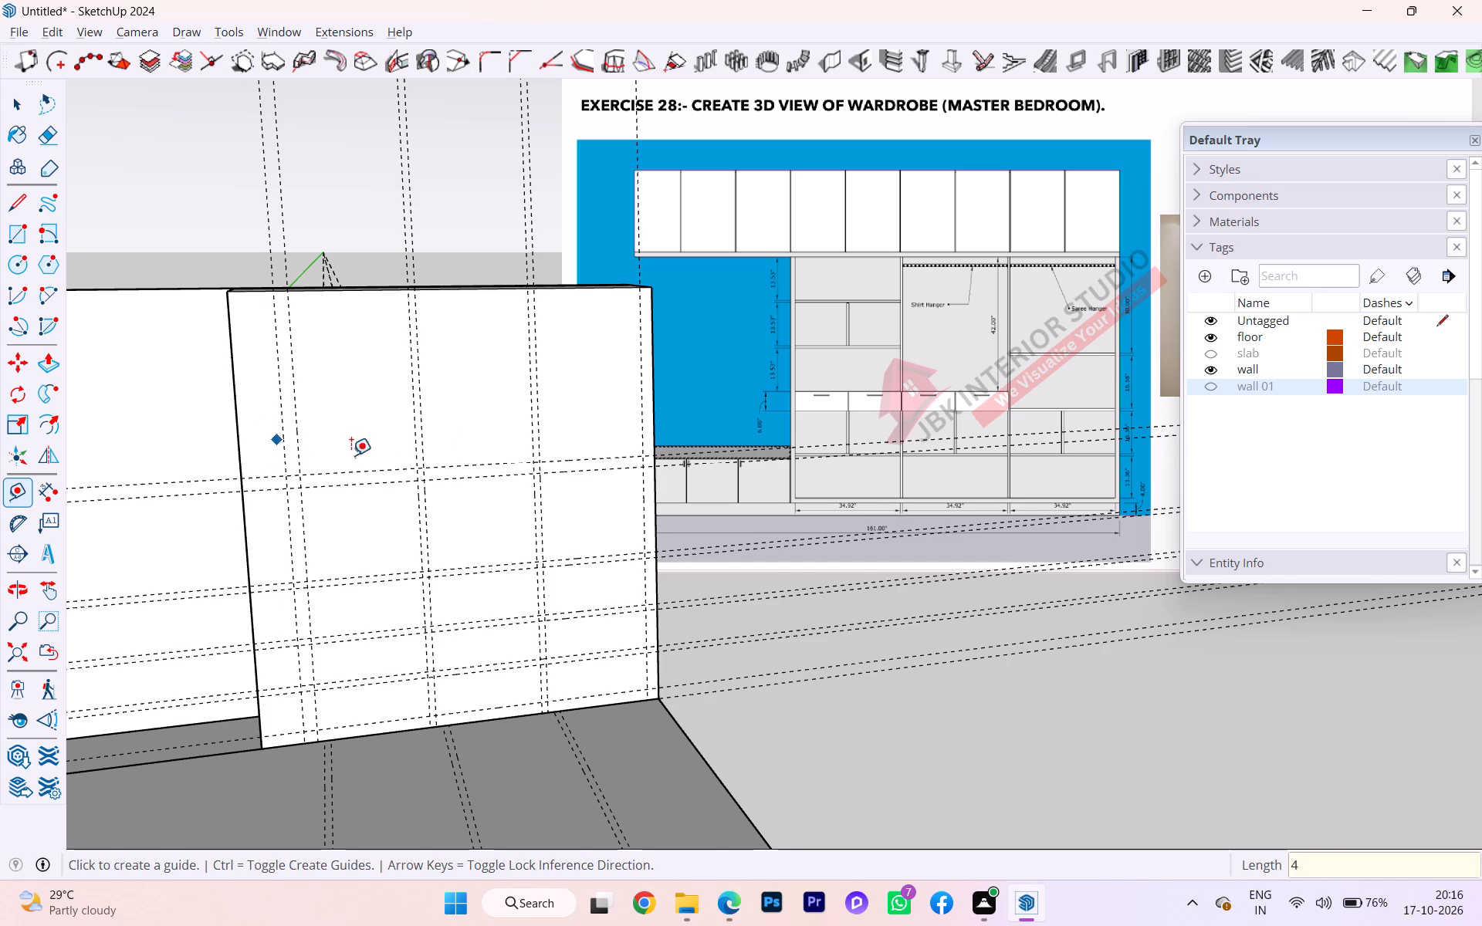
scroll(636, 457, "down", 1)
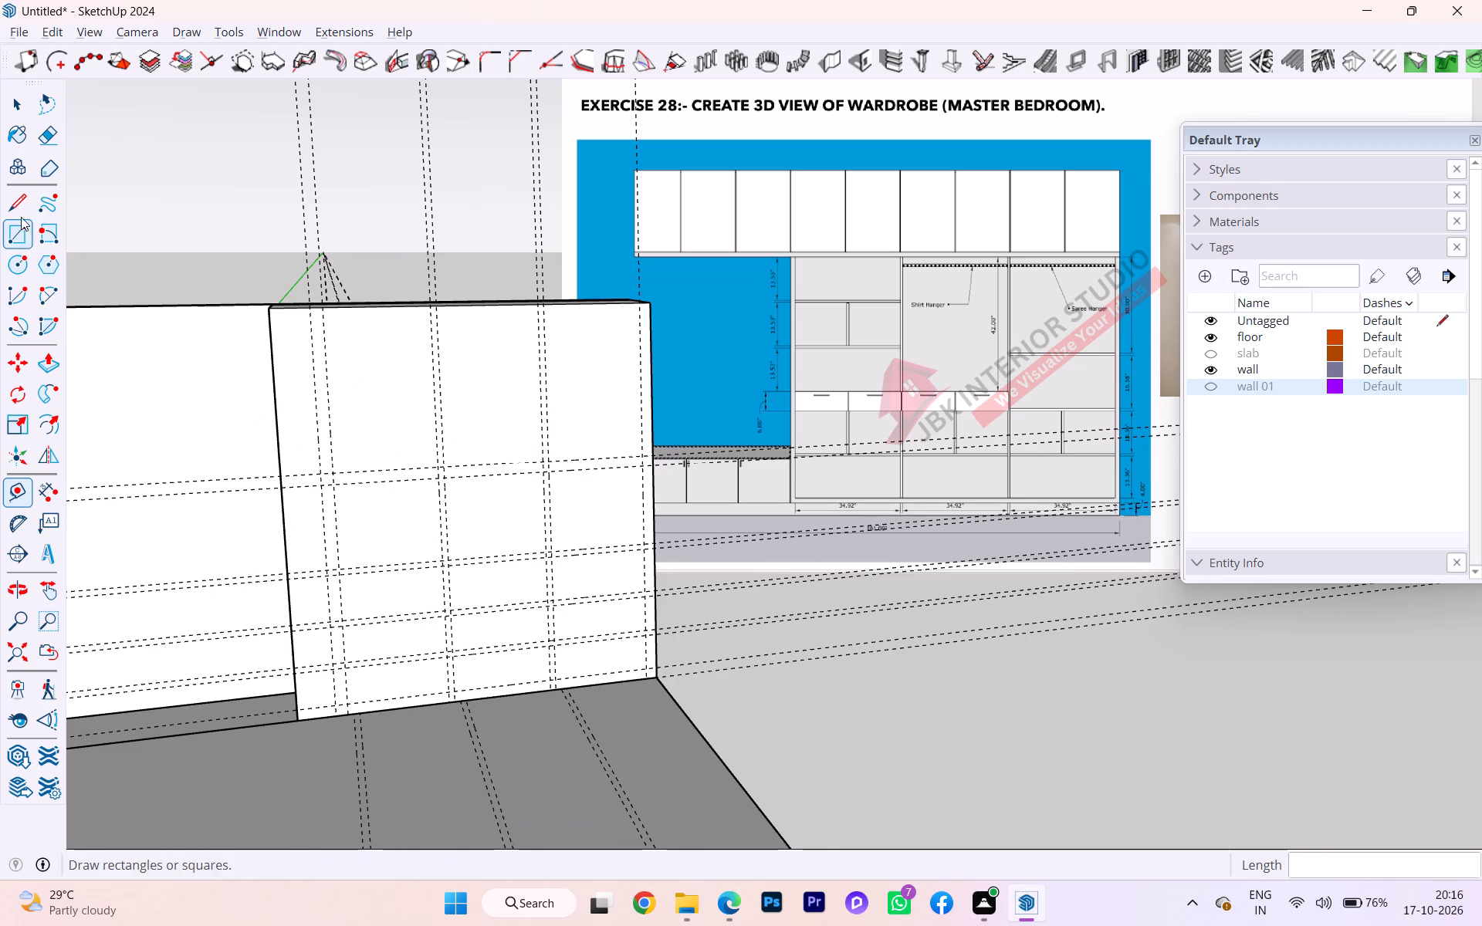
left_click(21, 102)
scroll(312, 375, "down", 1)
middle_click_drag(314, 379, 332, 385)
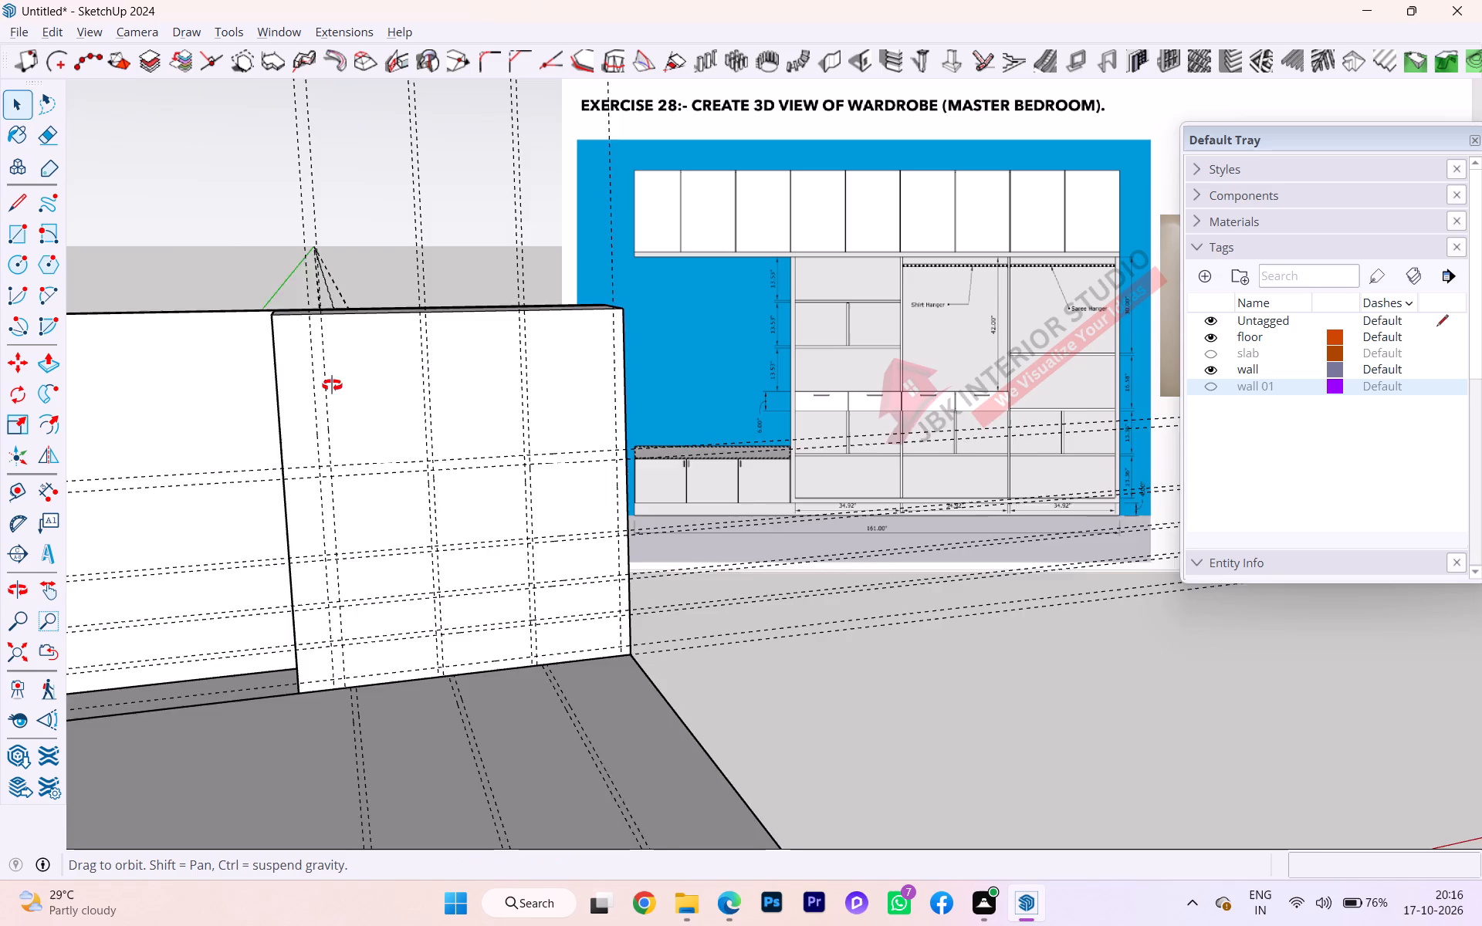
Push/Pull the wardrobe block's left side face inward by about 1' 3/4", towards the outermost vertical guide.
middle_click_drag(332, 385, 558, 387)
left_click(264, 402)
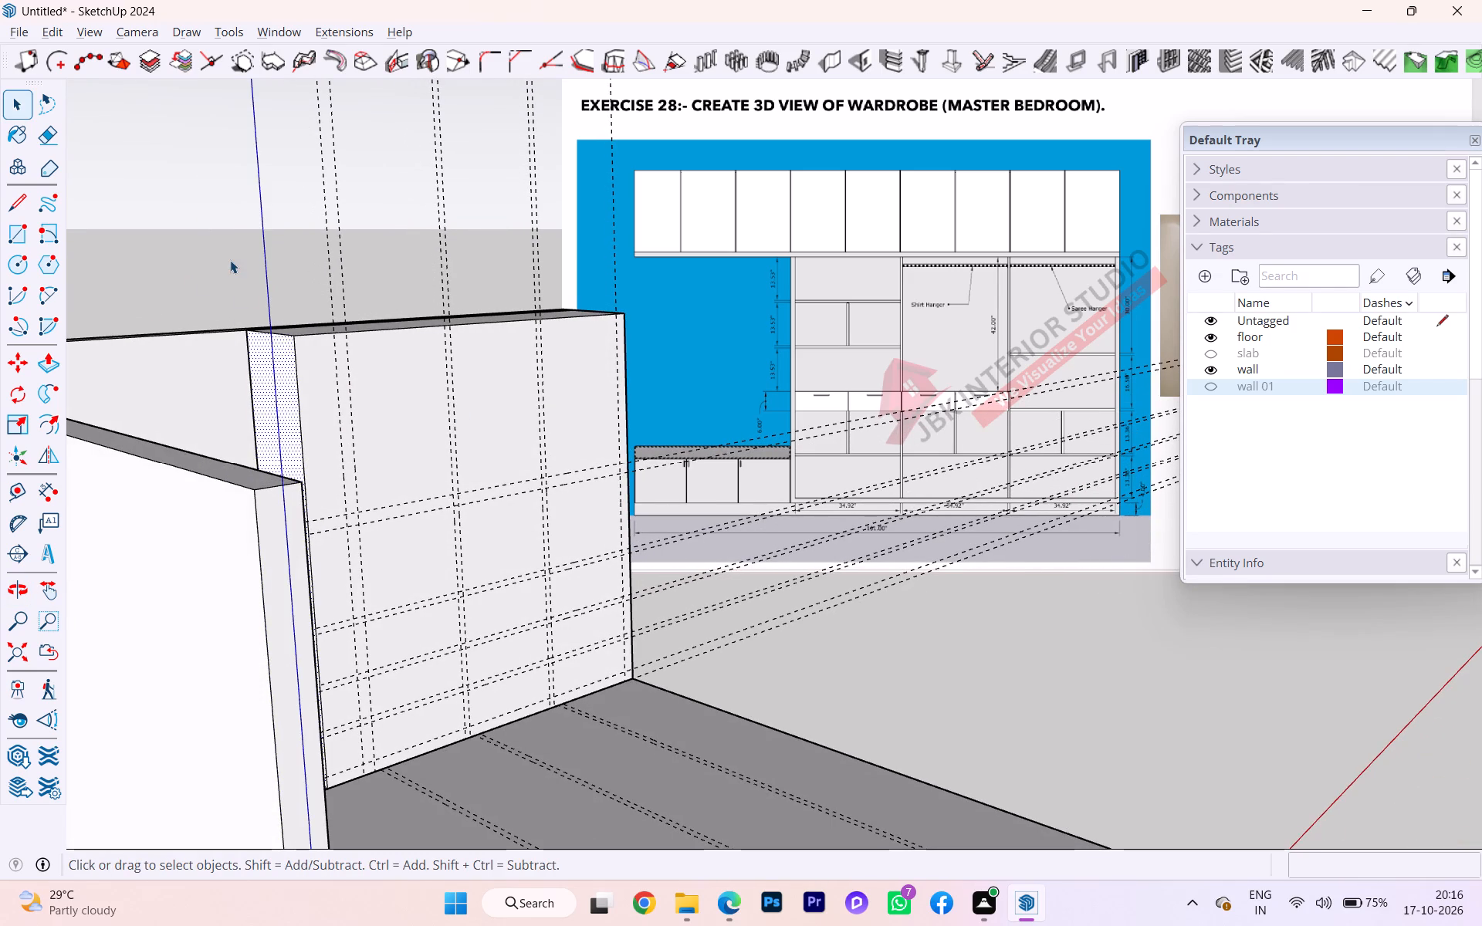
scroll(306, 265, "down", 2)
middle_click_drag(309, 275, 53, 276)
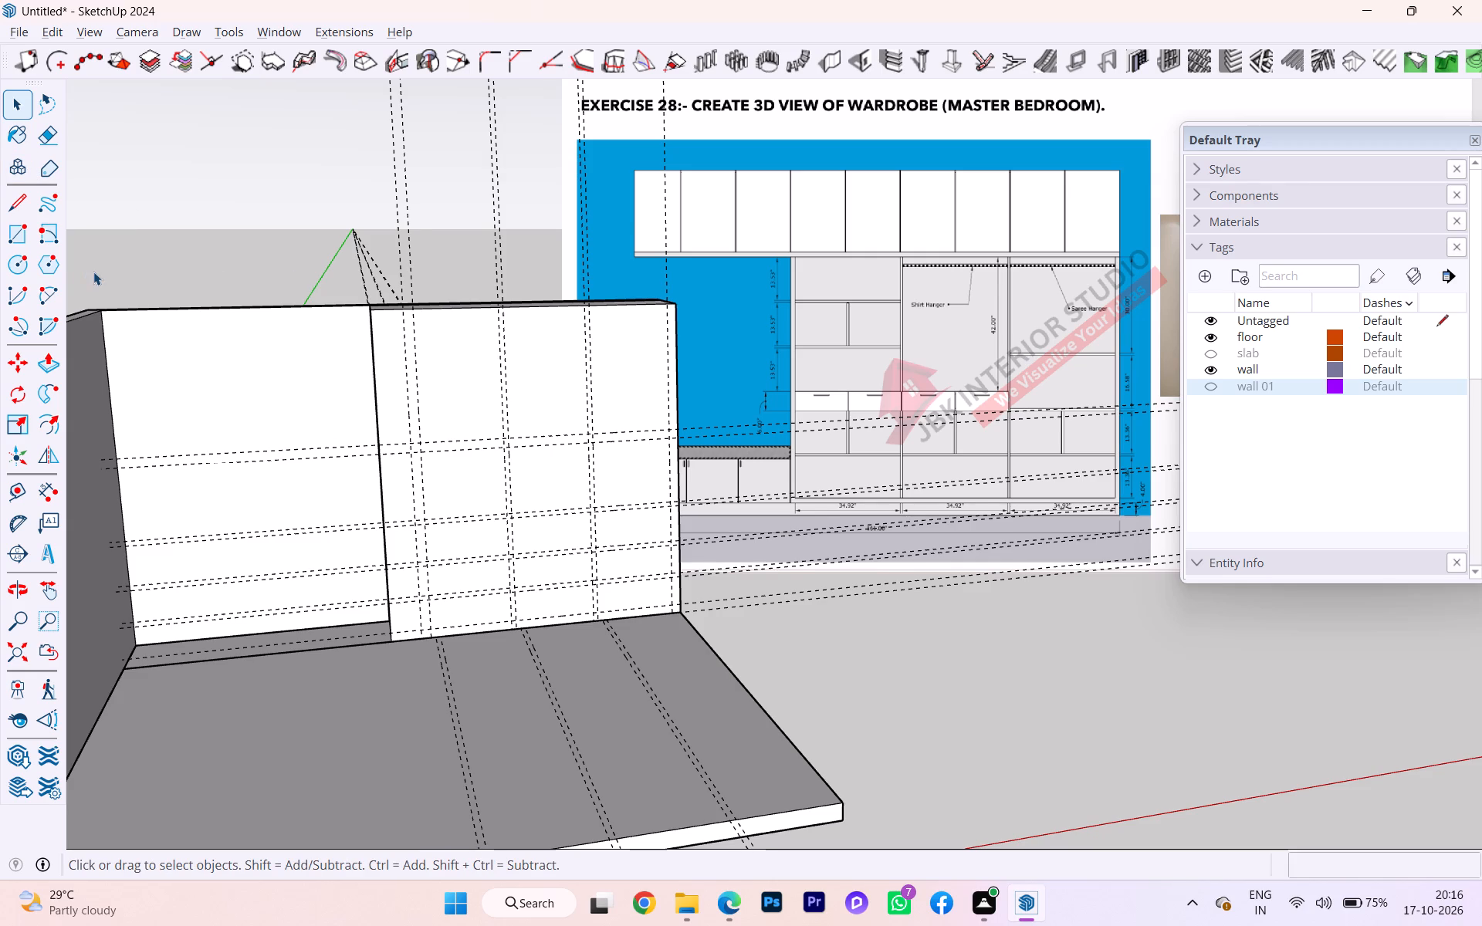
scroll(93, 272, "down", 1)
middle_click_drag(93, 273, 430, 325)
left_click(49, 361)
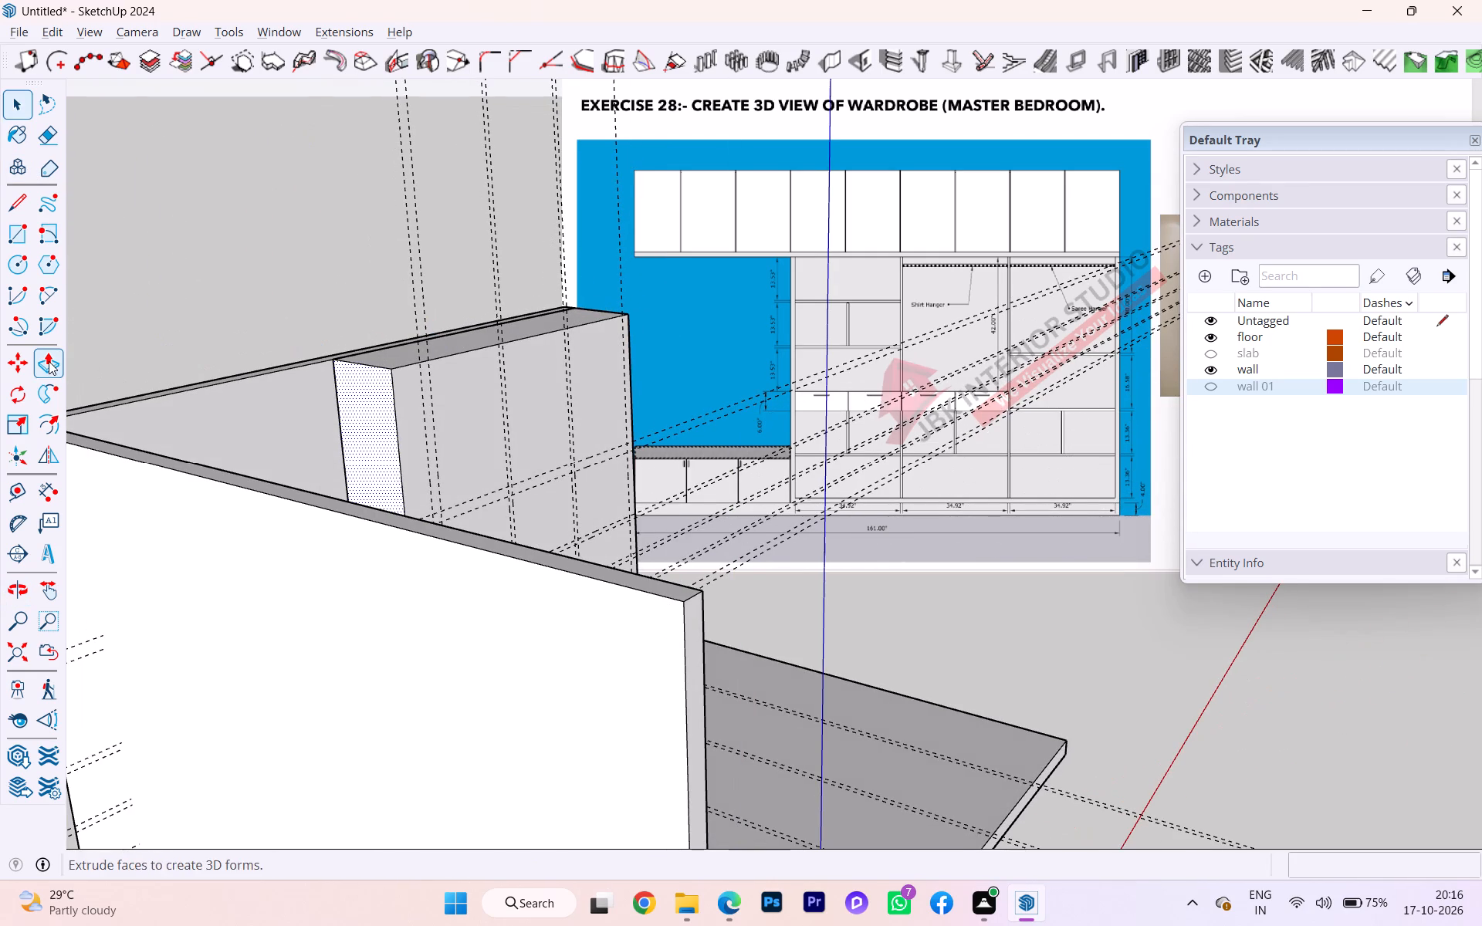
left_click(358, 407)
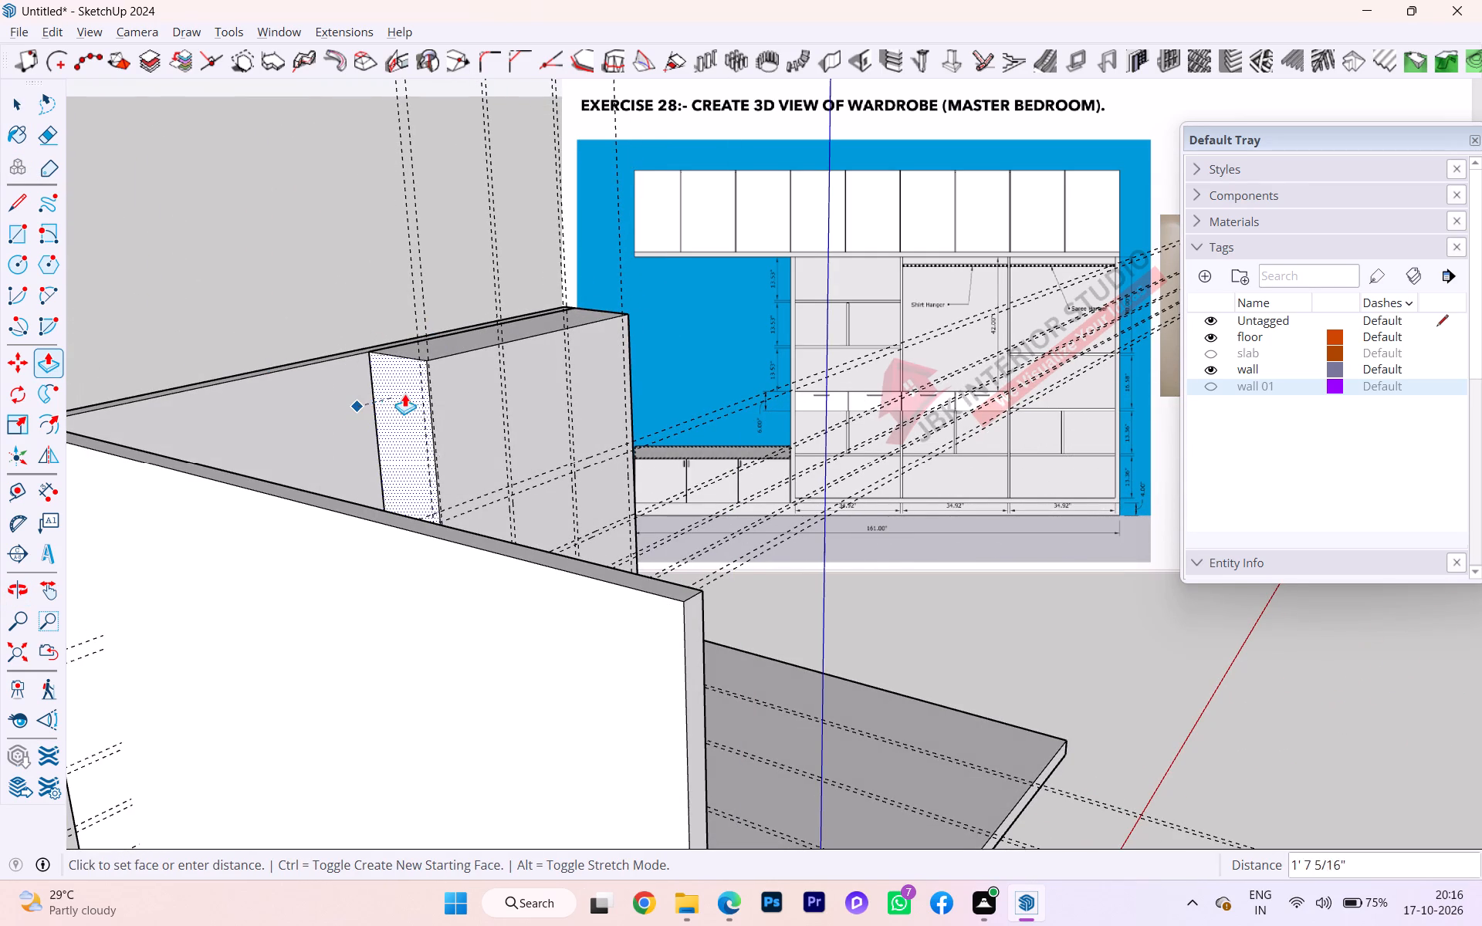
left_click(417, 330)
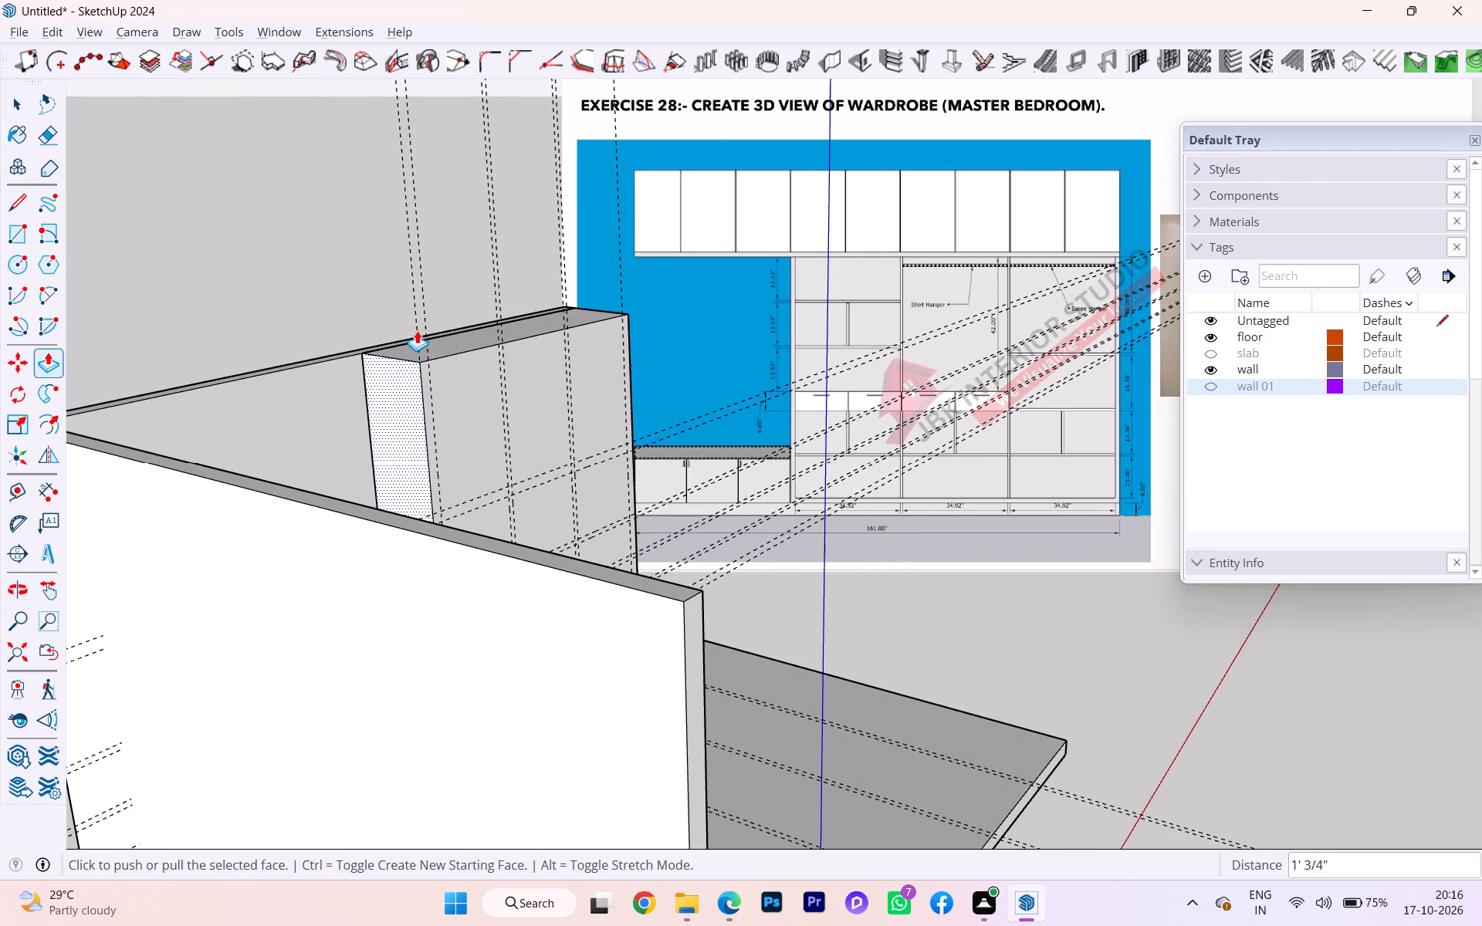
left_click(19, 113)
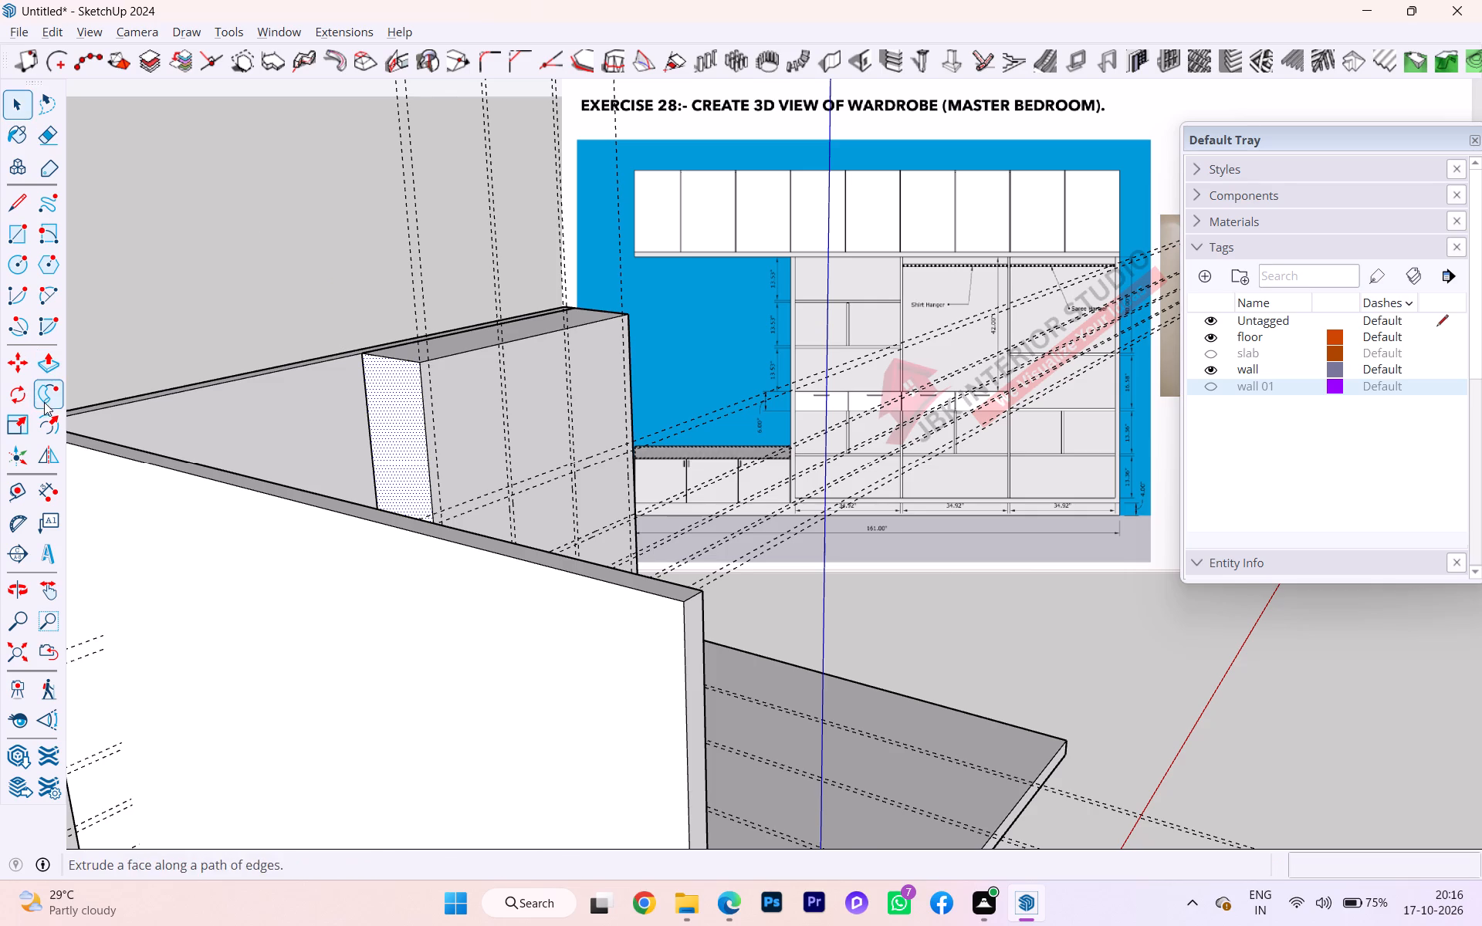
Examine the resized wardrobe block and its guides from the front, above and the side.
scroll(83, 366, "down", 1)
middle_click_drag(83, 366, 0, 316)
scroll(630, 526, "down", 1)
middle_click_drag(630, 526, 329, 494)
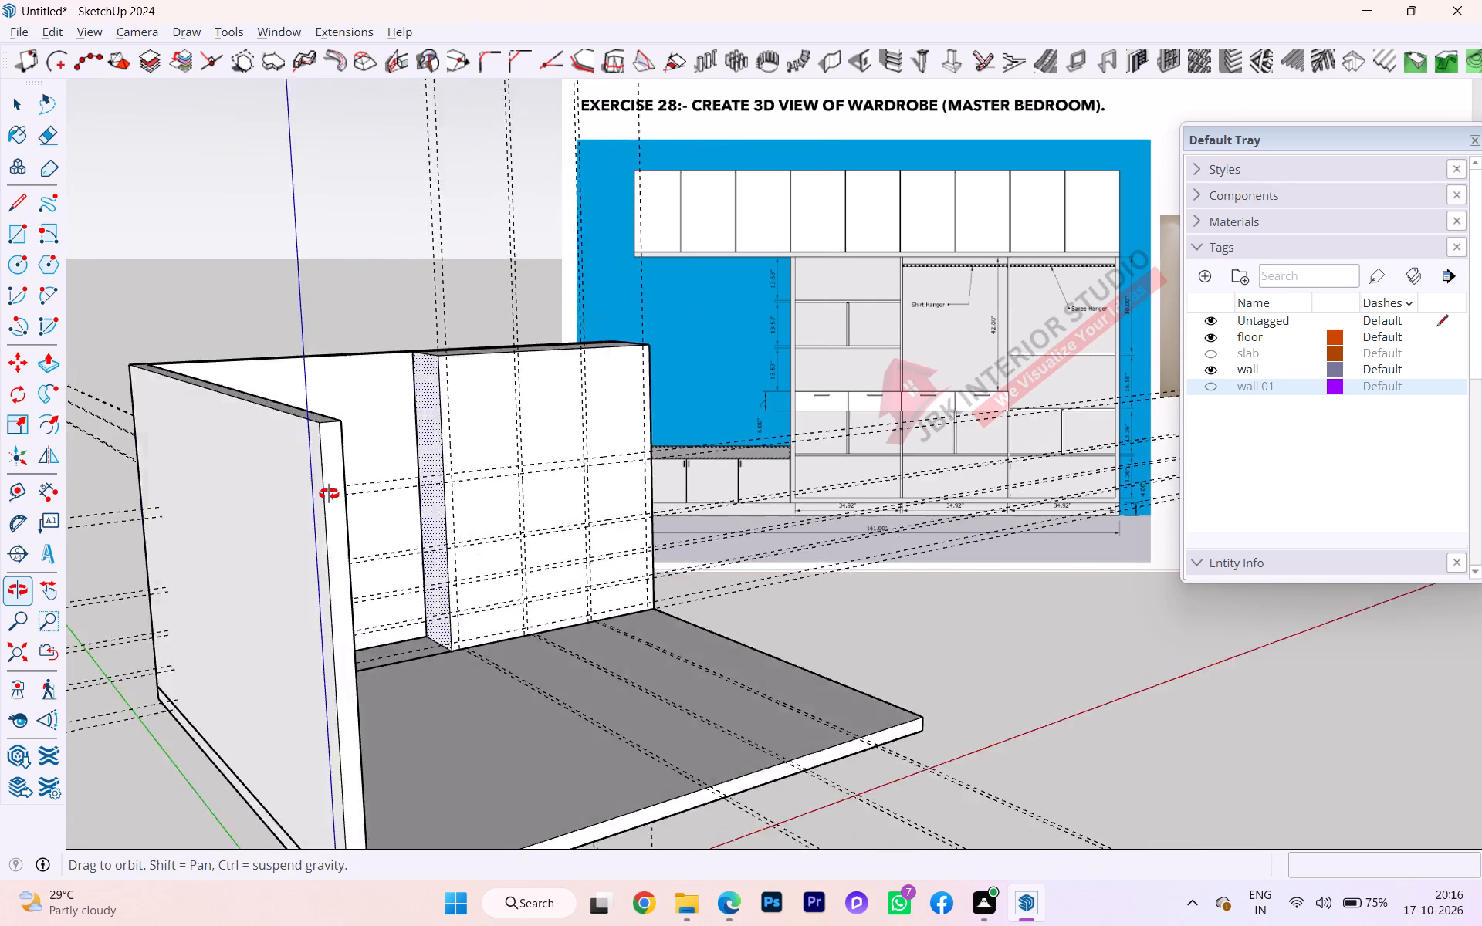
middle_click_drag(329, 494, 228, 477)
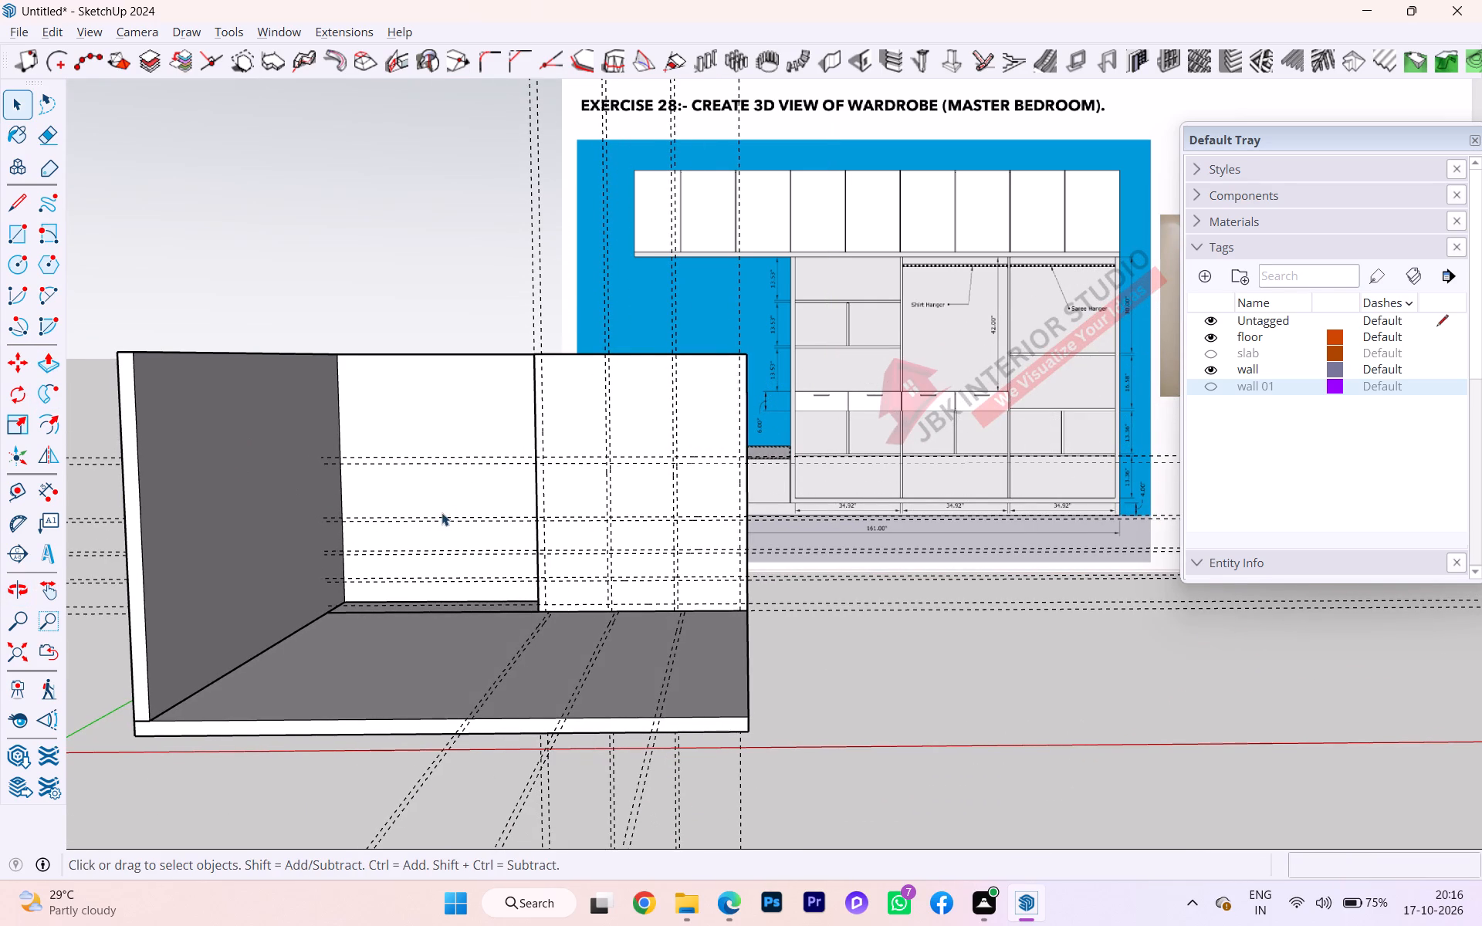
scroll(77, 506, "down", 5)
scroll(49, 515, "up", 1)
scroll(49, 517, "down", 2)
scroll(147, 563, "up", 3)
scroll(151, 564, "down", 1)
scroll(156, 569, "up", 2)
scroll(159, 570, "down", 4)
scroll(276, 590, "down", 2)
middle_click_drag(191, 580, 221, 684)
scroll(191, 580, "down", 1)
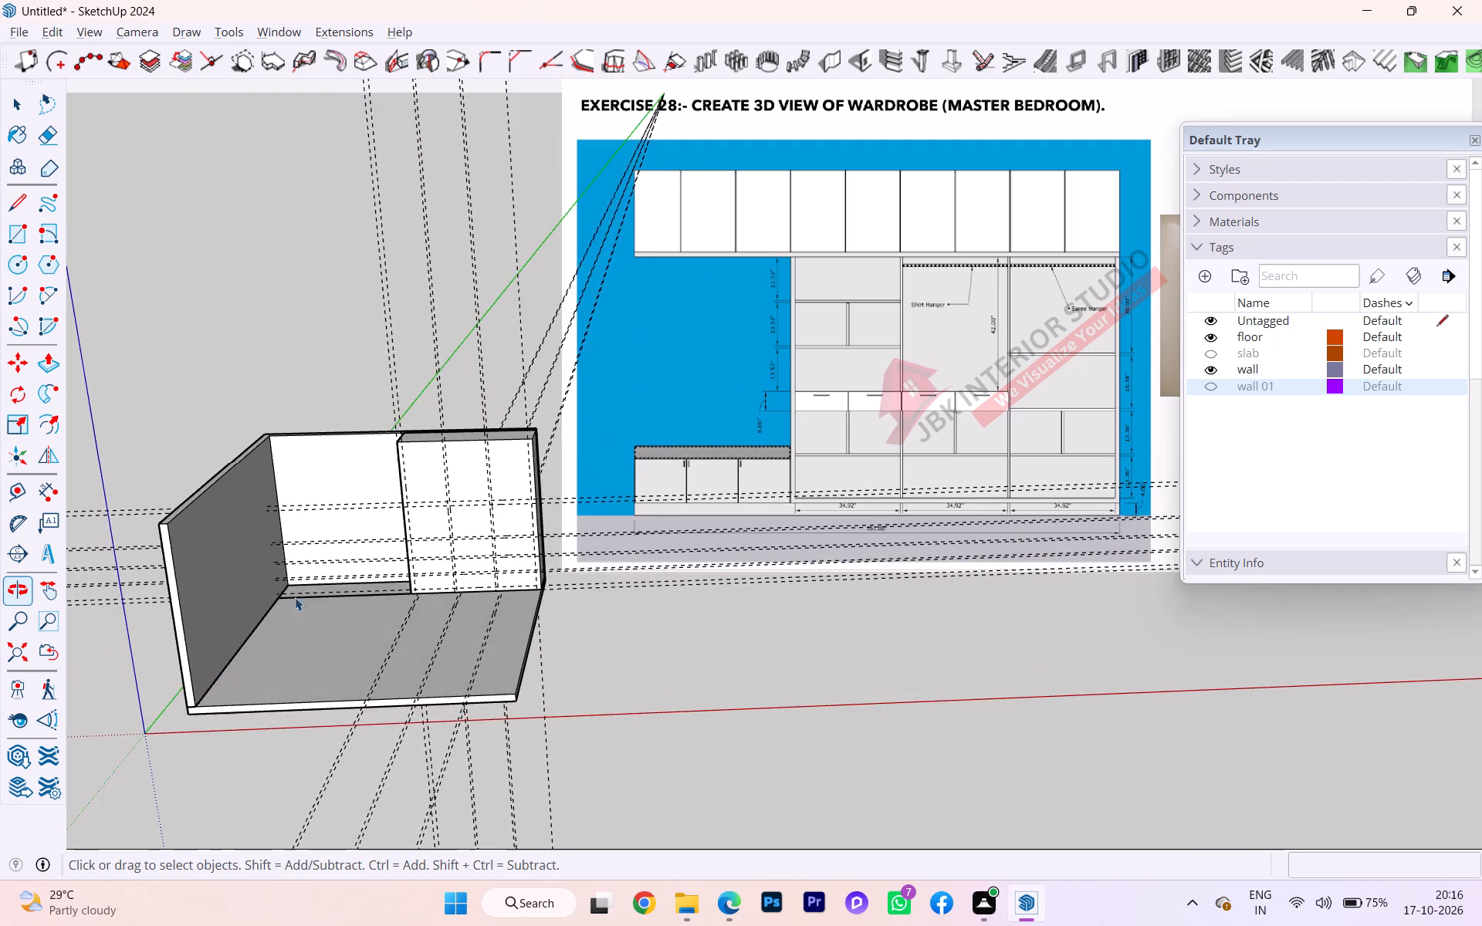
scroll(320, 570, "up", 4)
scroll(324, 567, "down", 1)
scroll(324, 566, "up", 7)
scroll(515, 583, "down", 1)
scroll(515, 583, "up", 2)
scroll(496, 580, "down", 1)
scroll(428, 574, "down", 1)
scroll(420, 573, "up", 7)
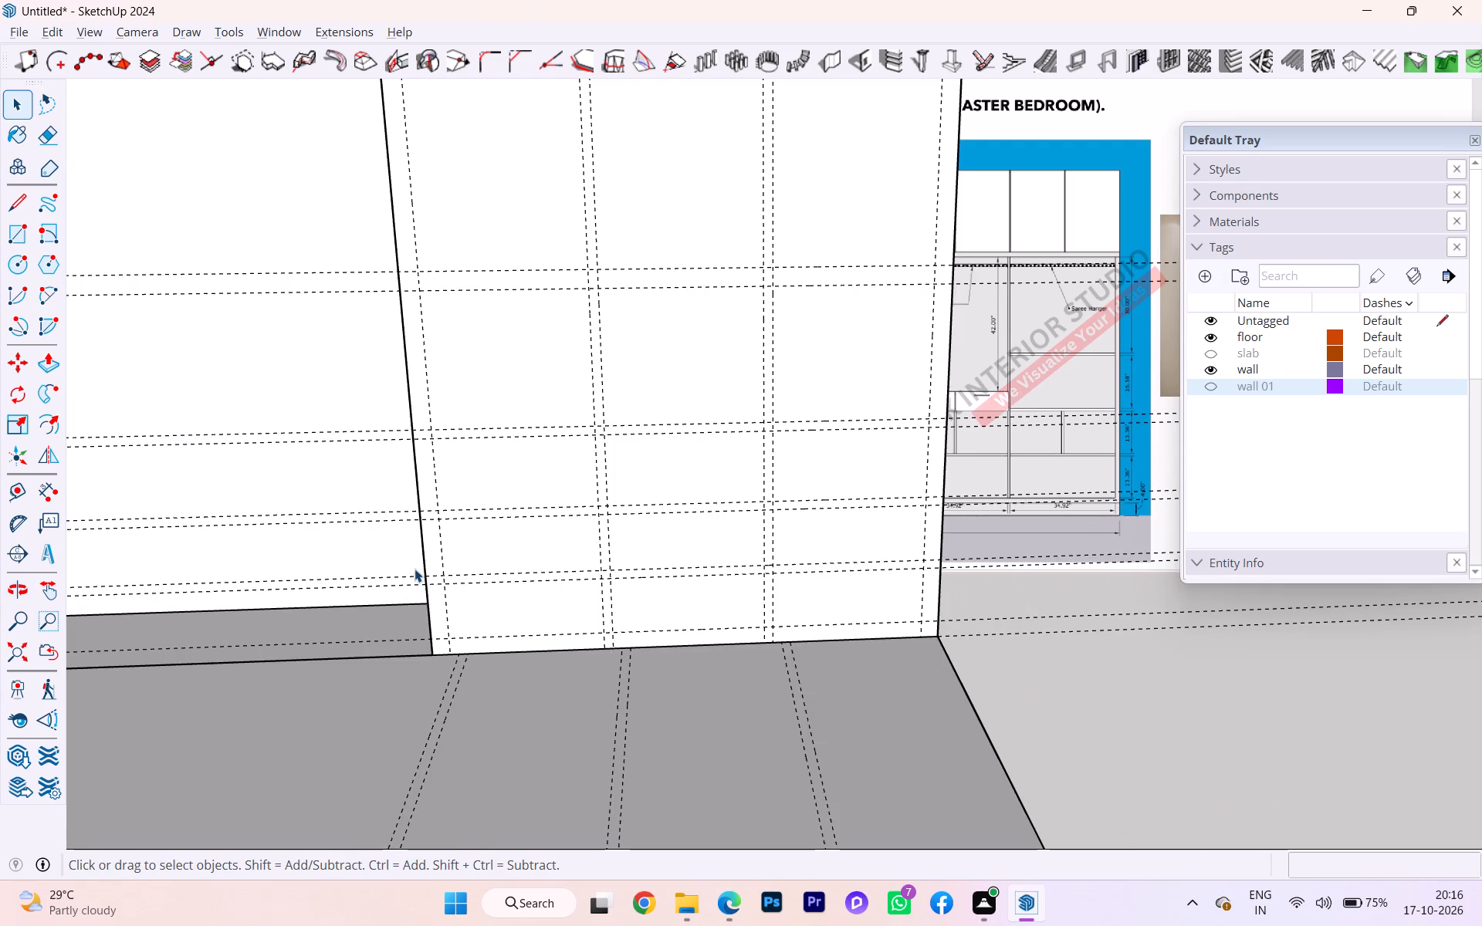
scroll(414, 567, "down", 5)
middle_click_drag(414, 569, 416, 569)
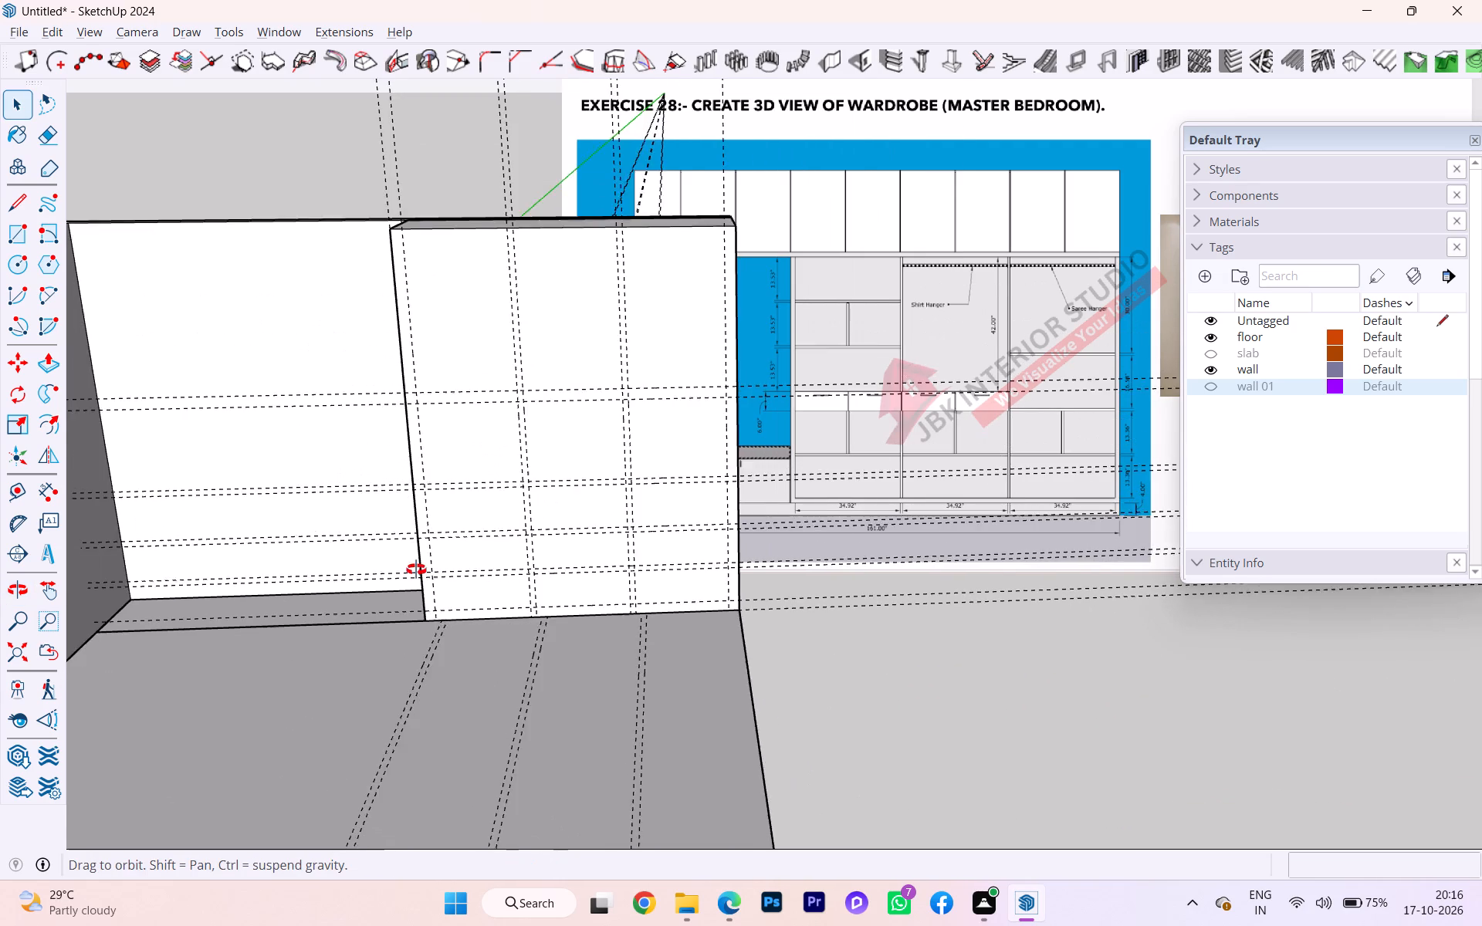
middle_click_drag(416, 569, 705, 593)
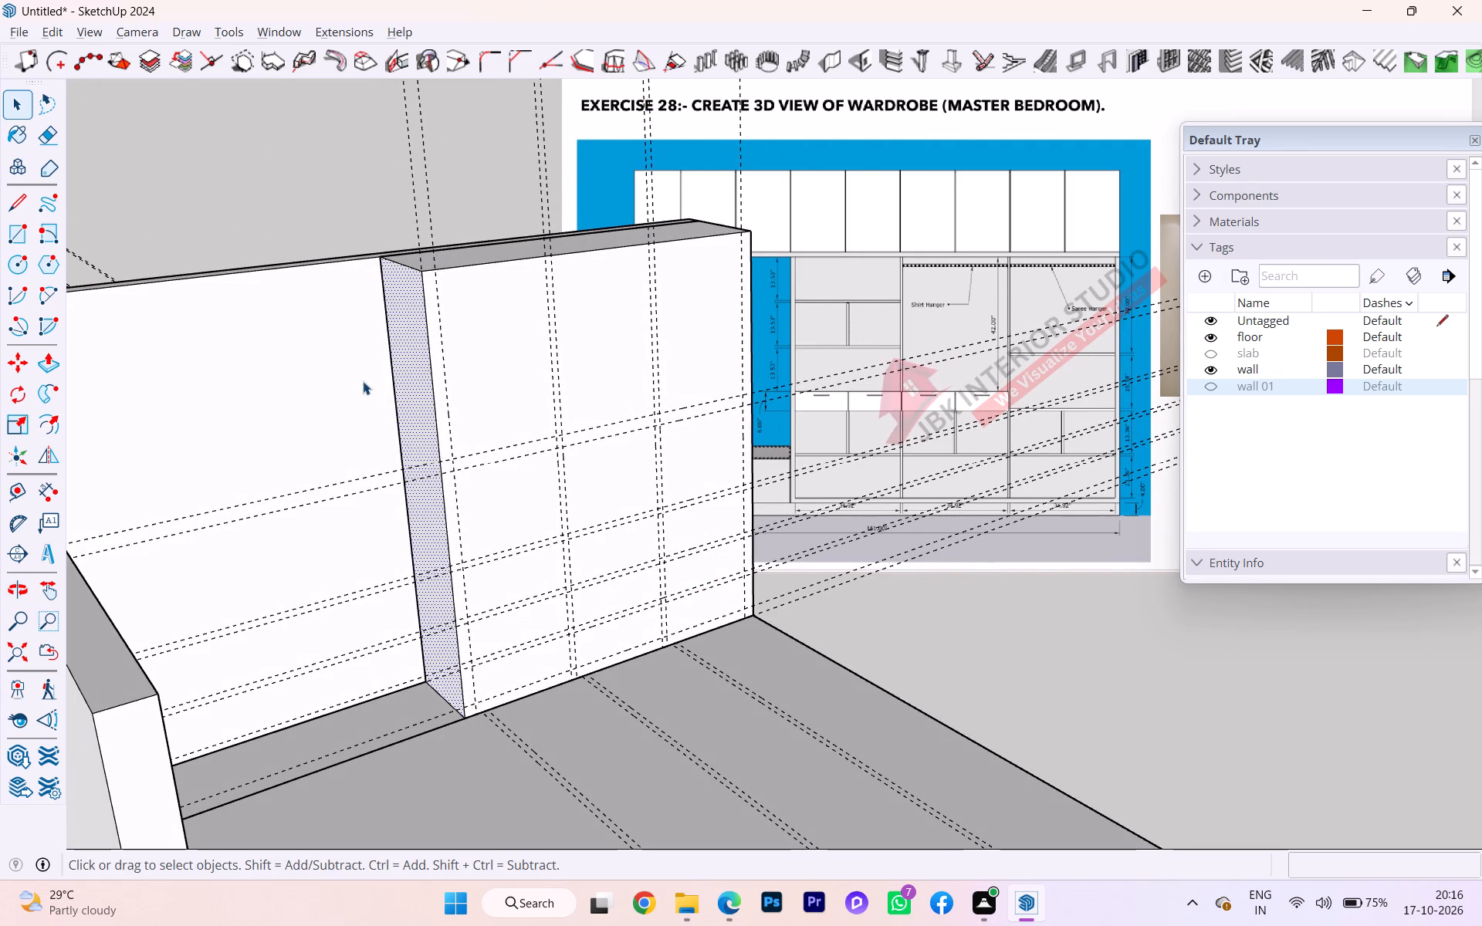
left_click(293, 225)
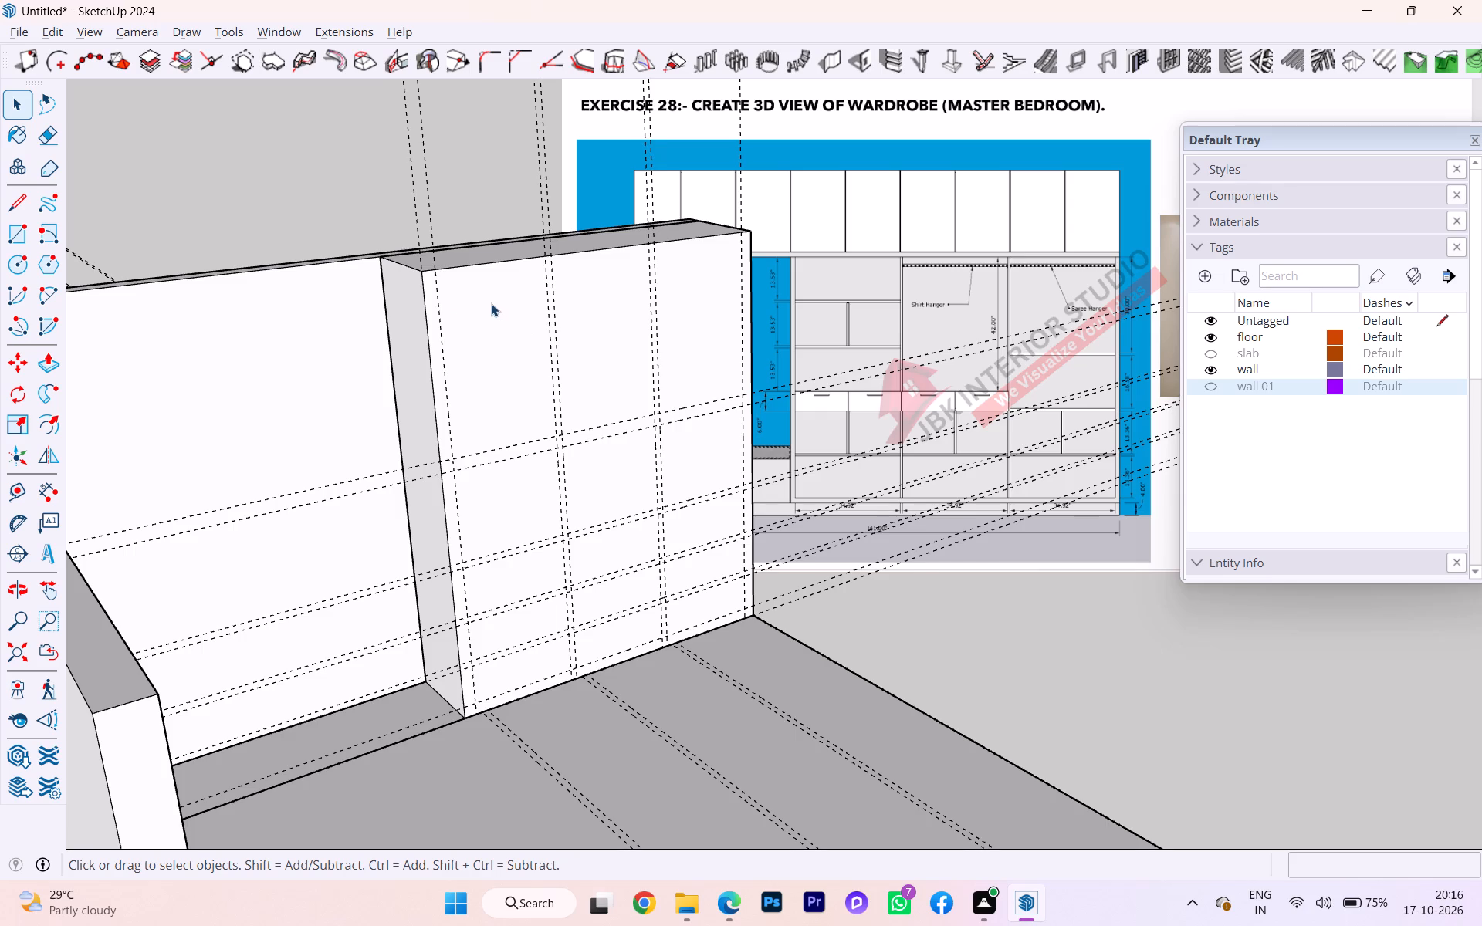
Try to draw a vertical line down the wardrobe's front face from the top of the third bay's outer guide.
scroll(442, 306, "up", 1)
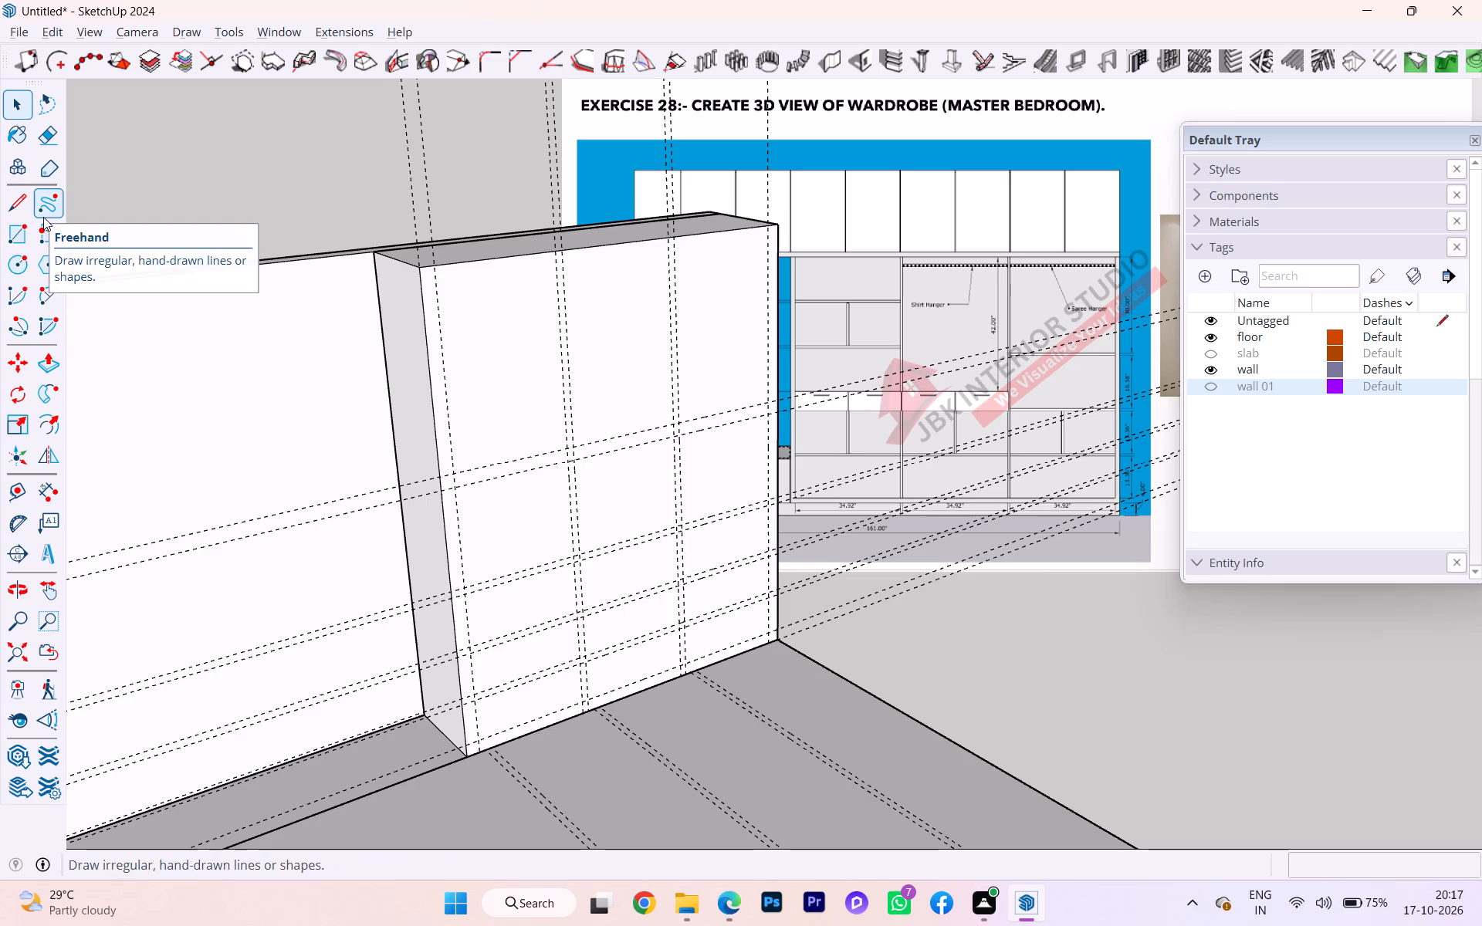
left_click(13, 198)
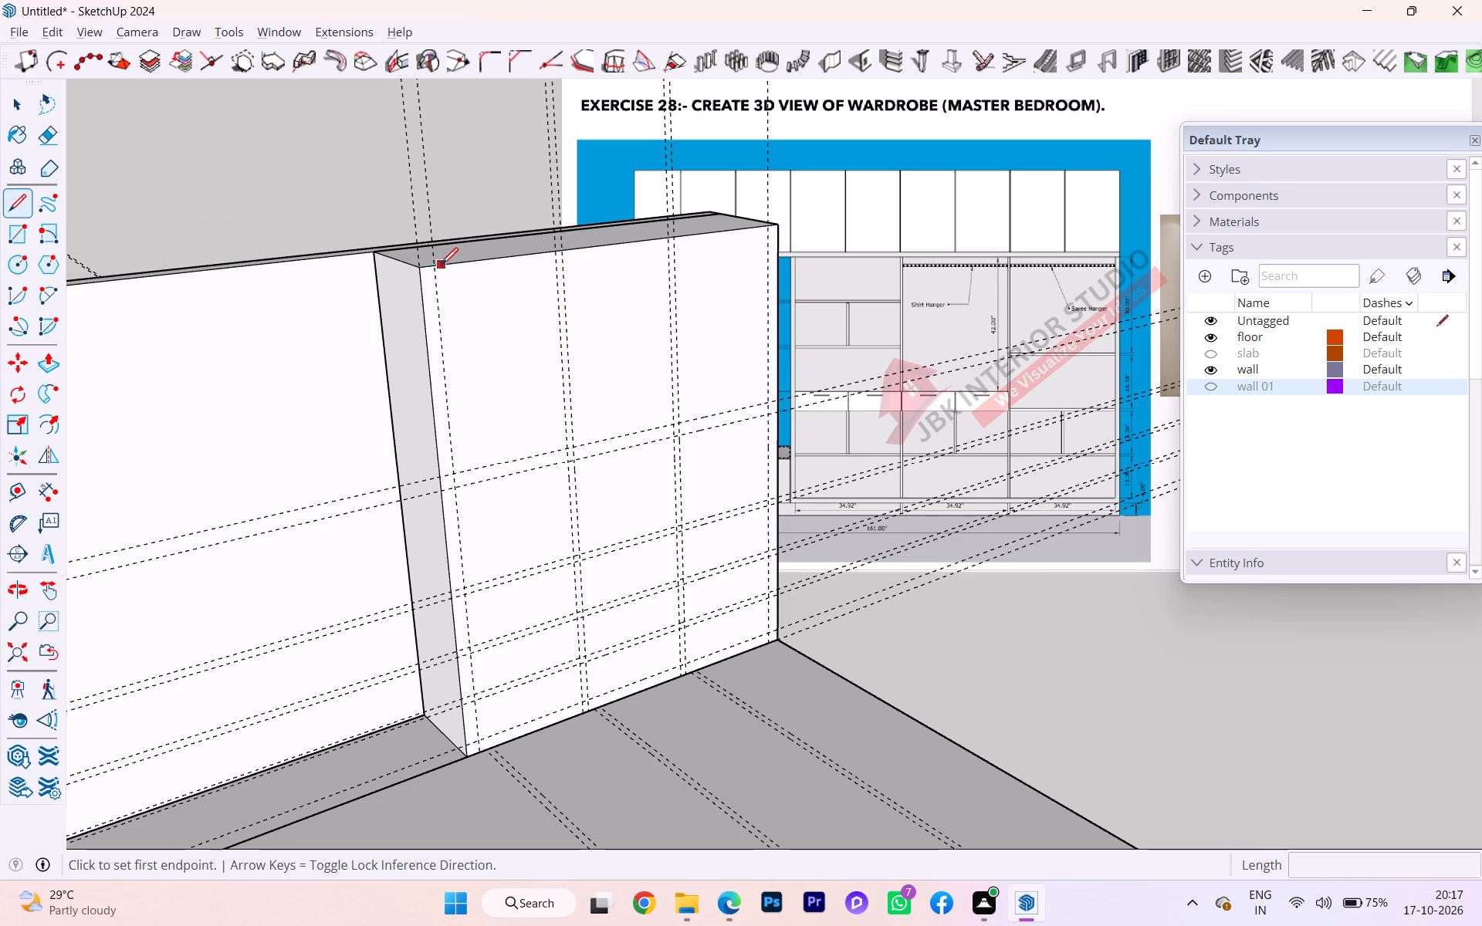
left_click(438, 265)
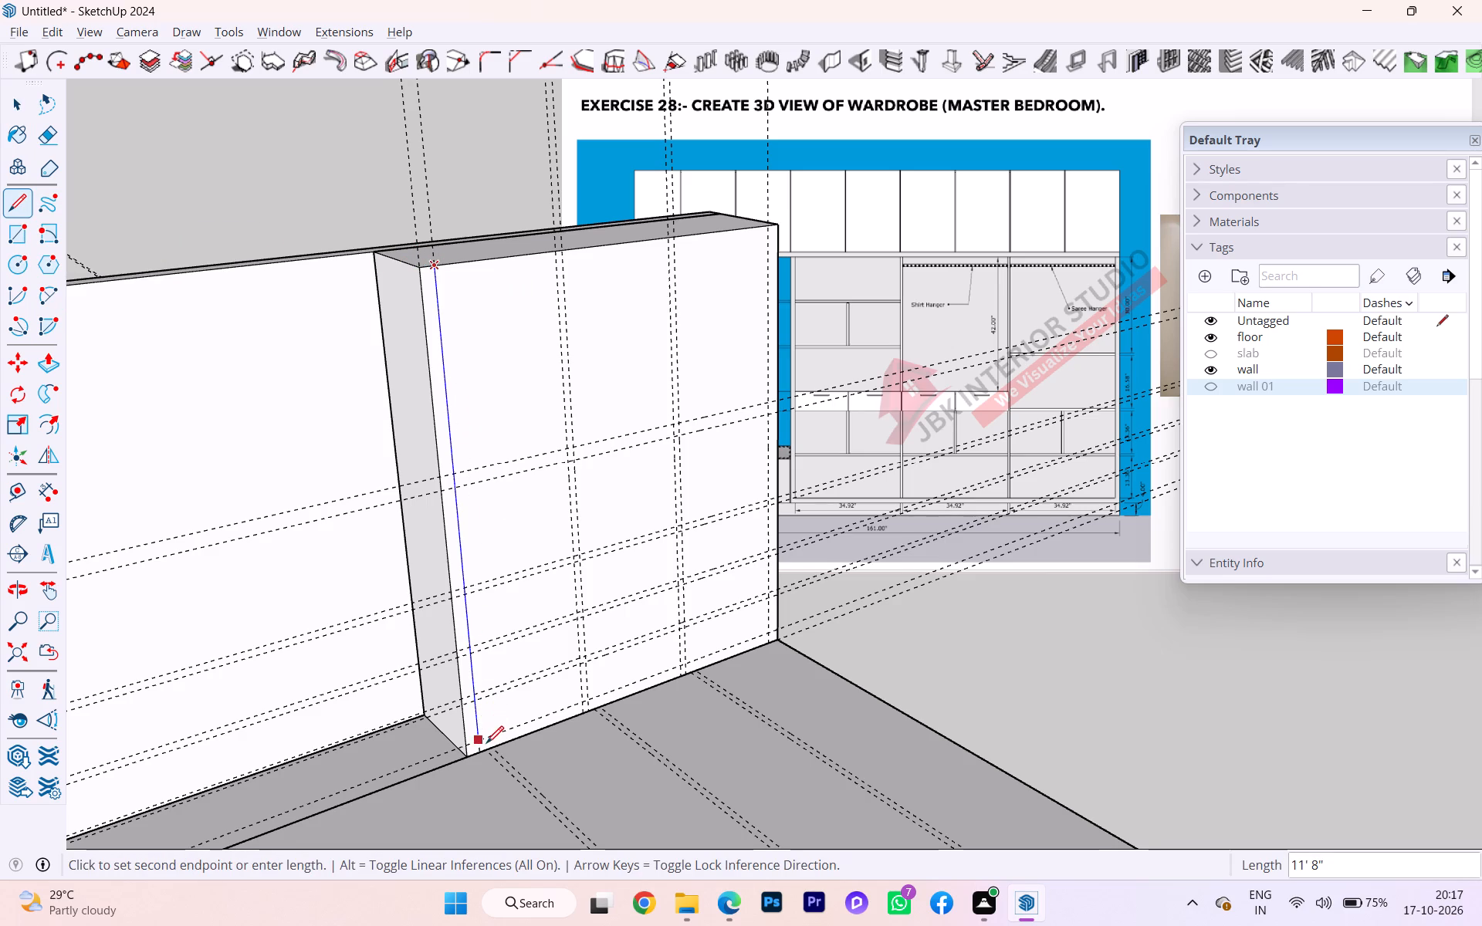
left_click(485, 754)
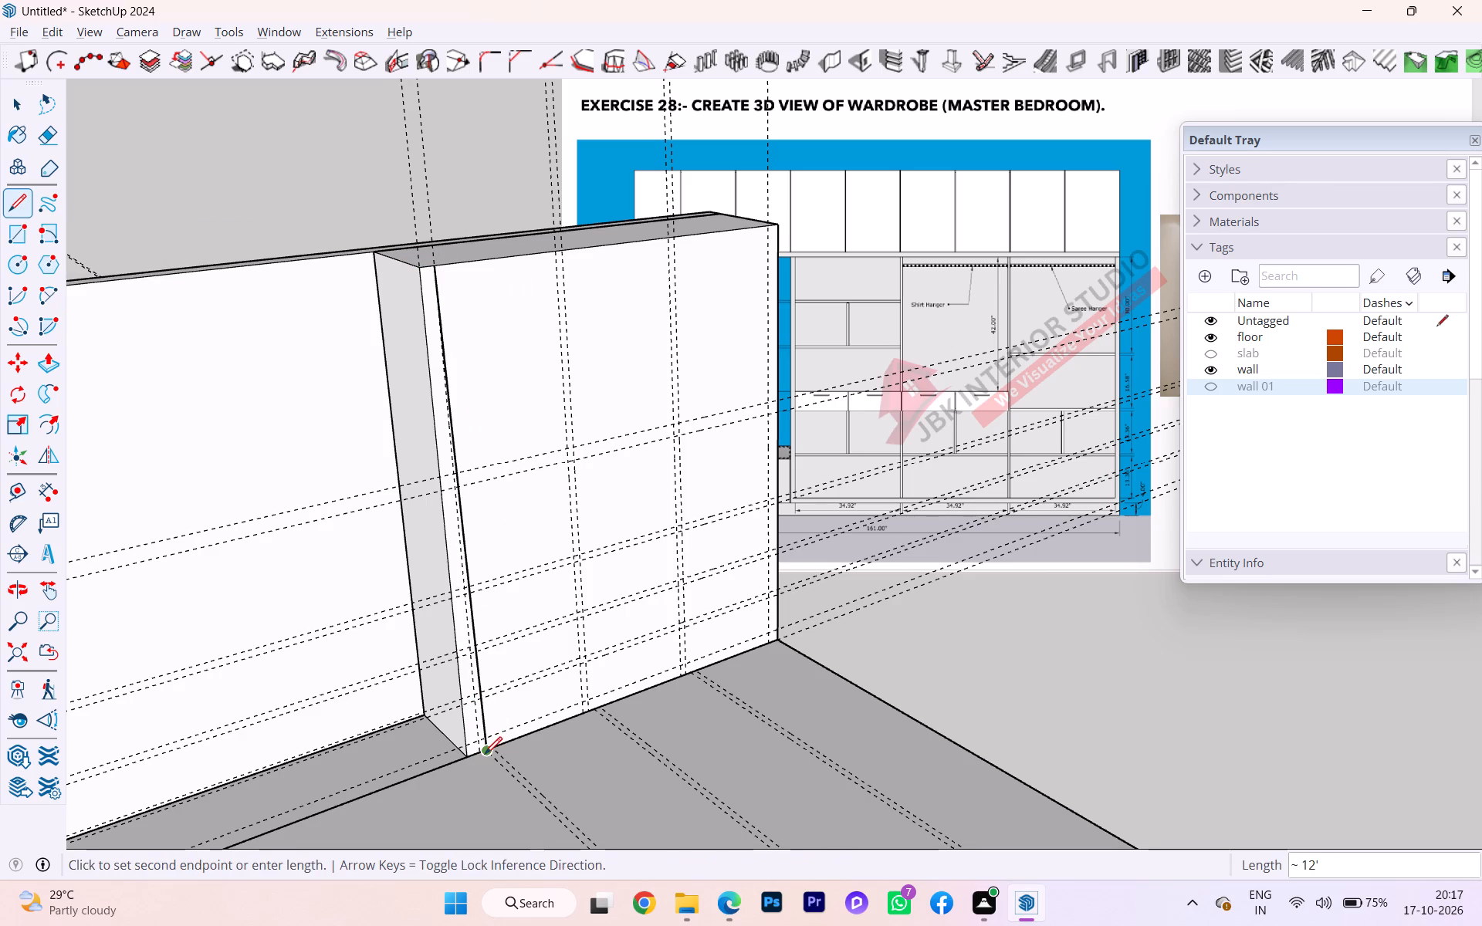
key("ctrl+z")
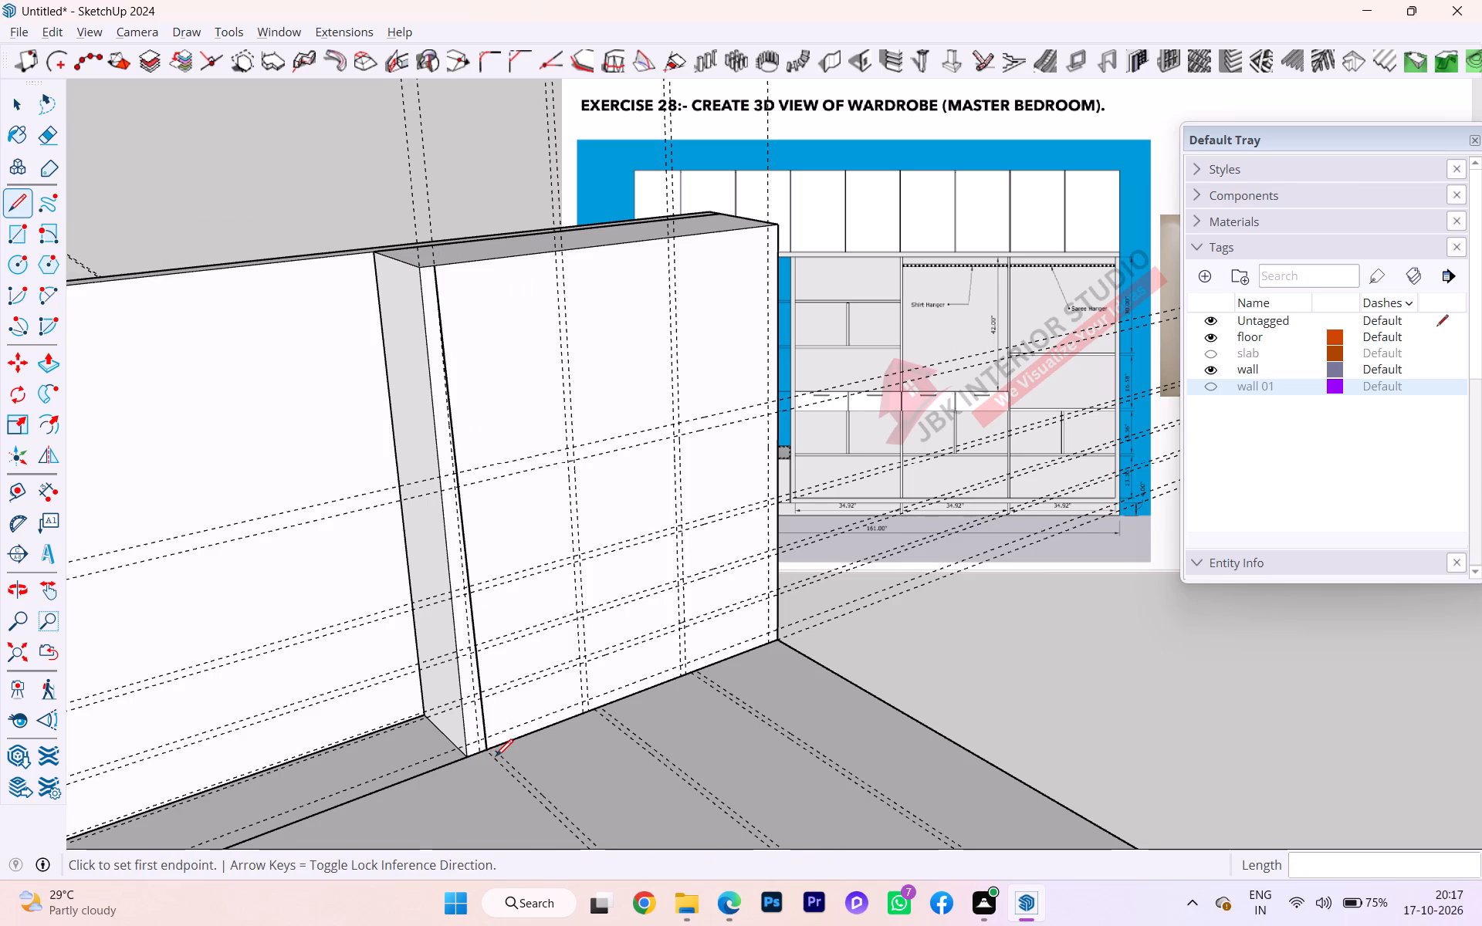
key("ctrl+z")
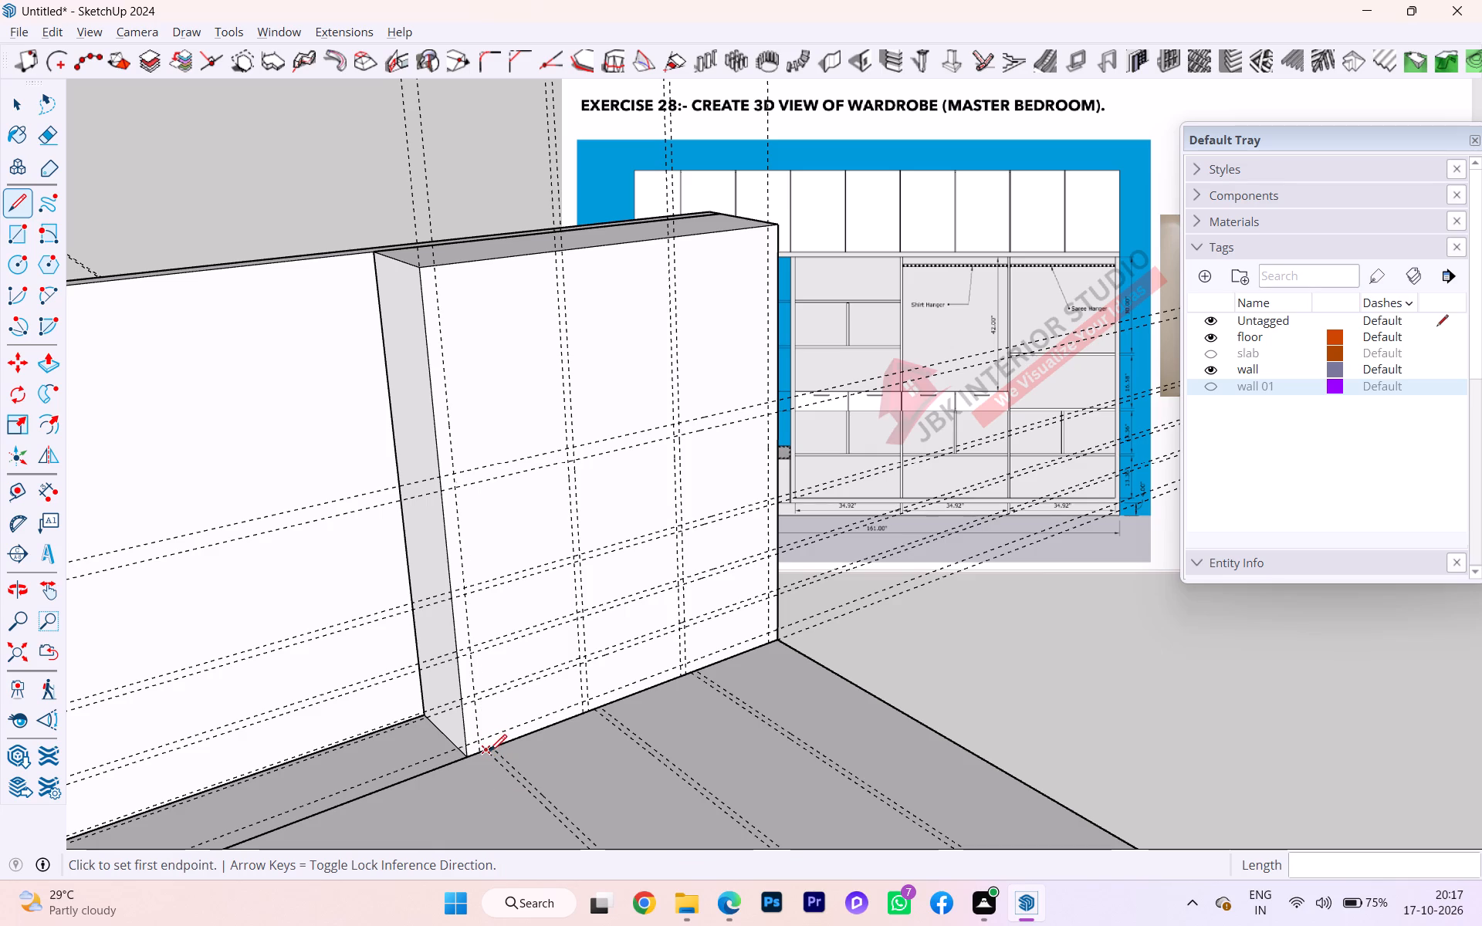
Draw a 12' vertical line down the front face along the third bay's outer guide, from top edge to bottom edge.
left_click(434, 264)
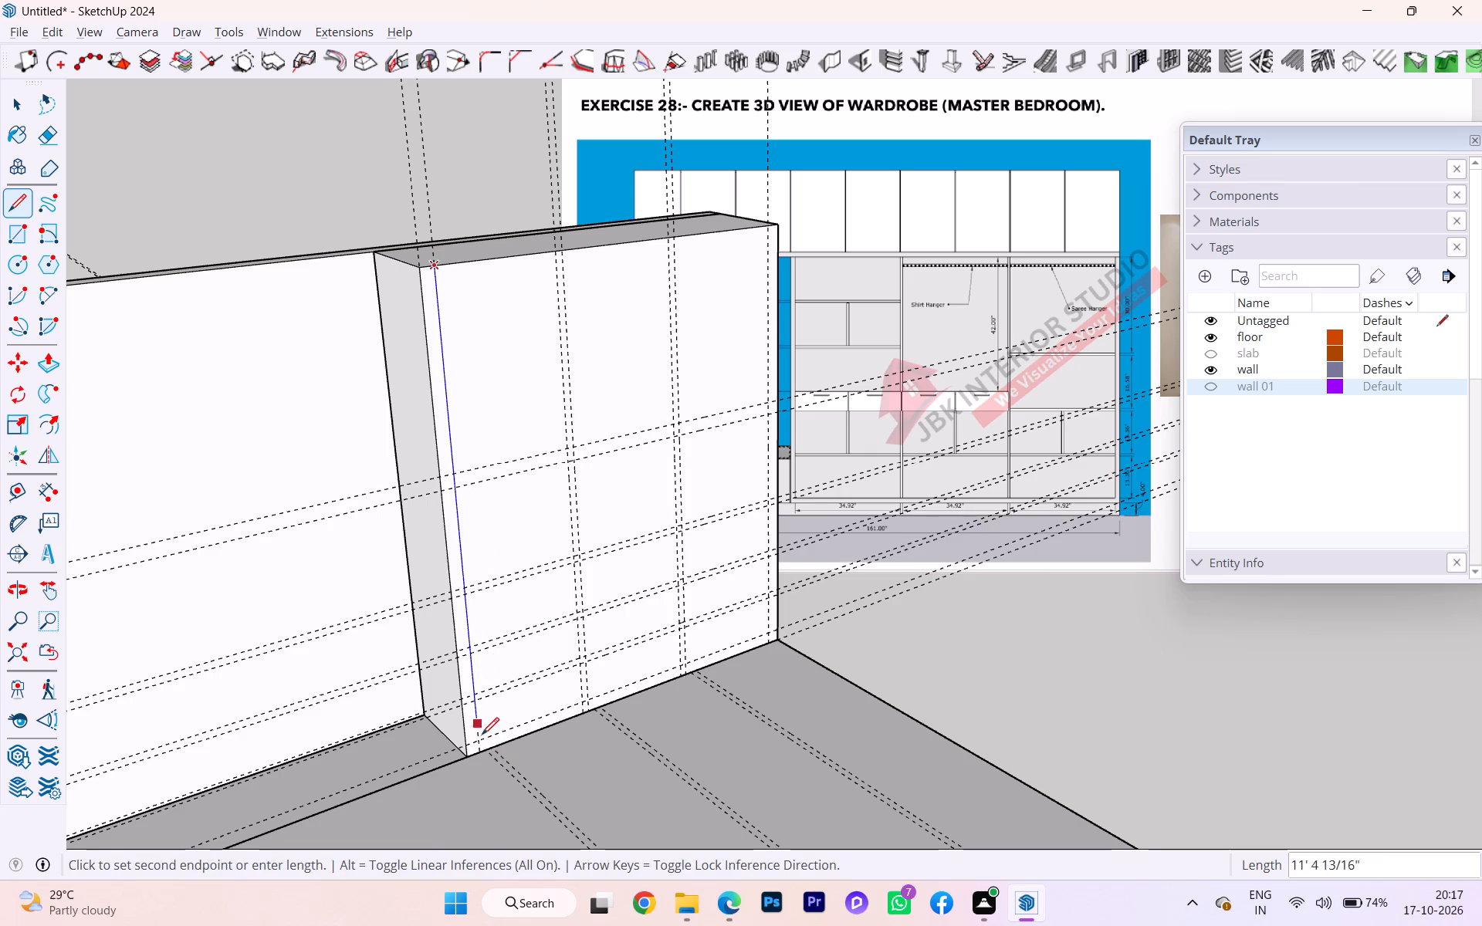
left_click(483, 752)
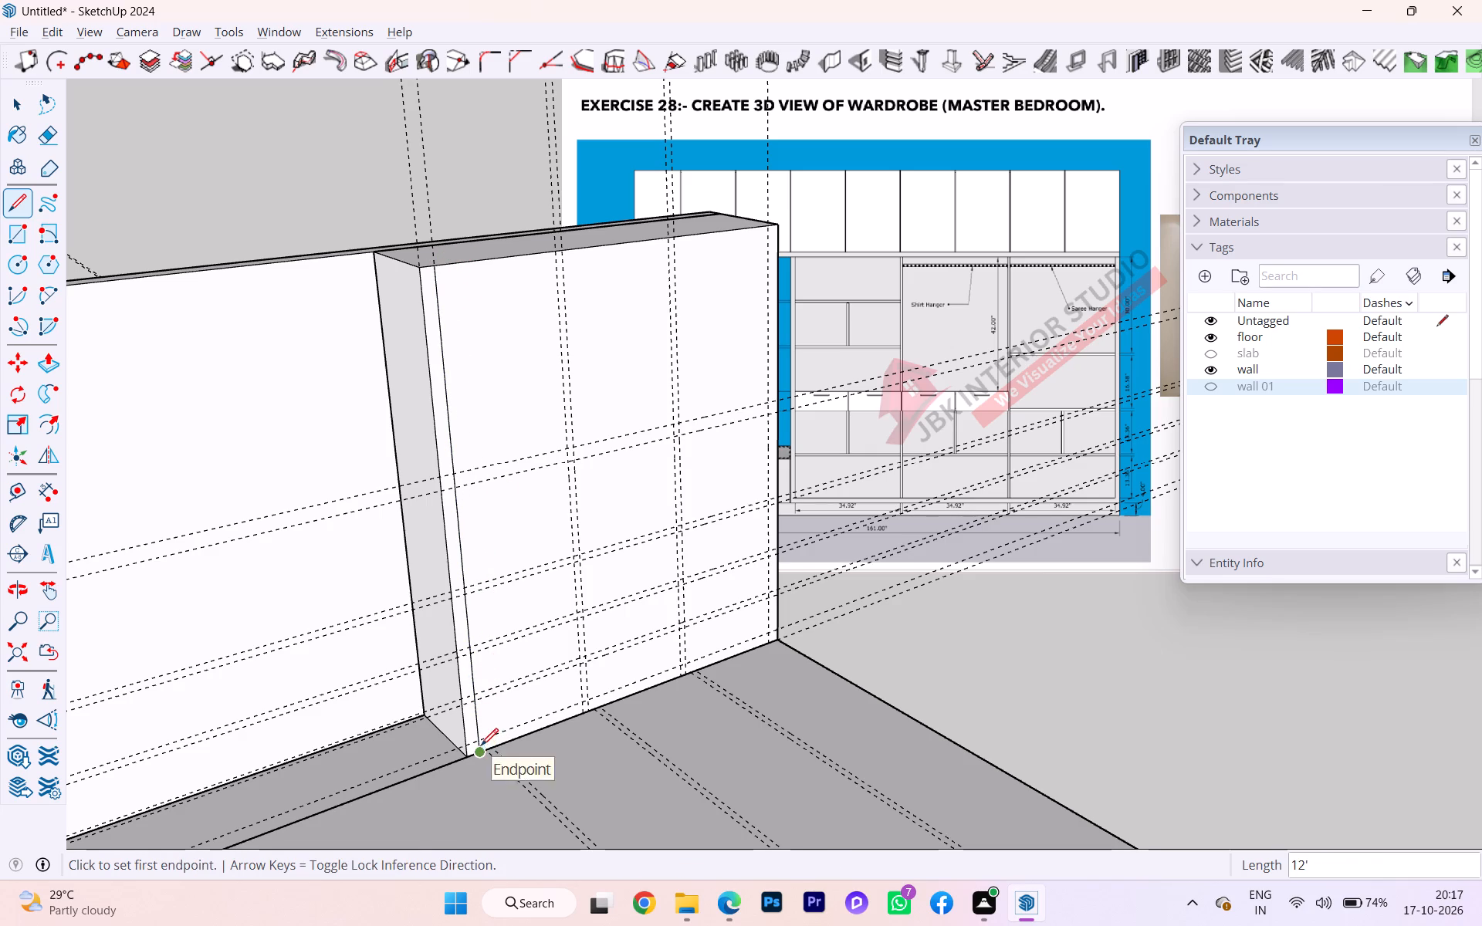
key("space")
key("space")
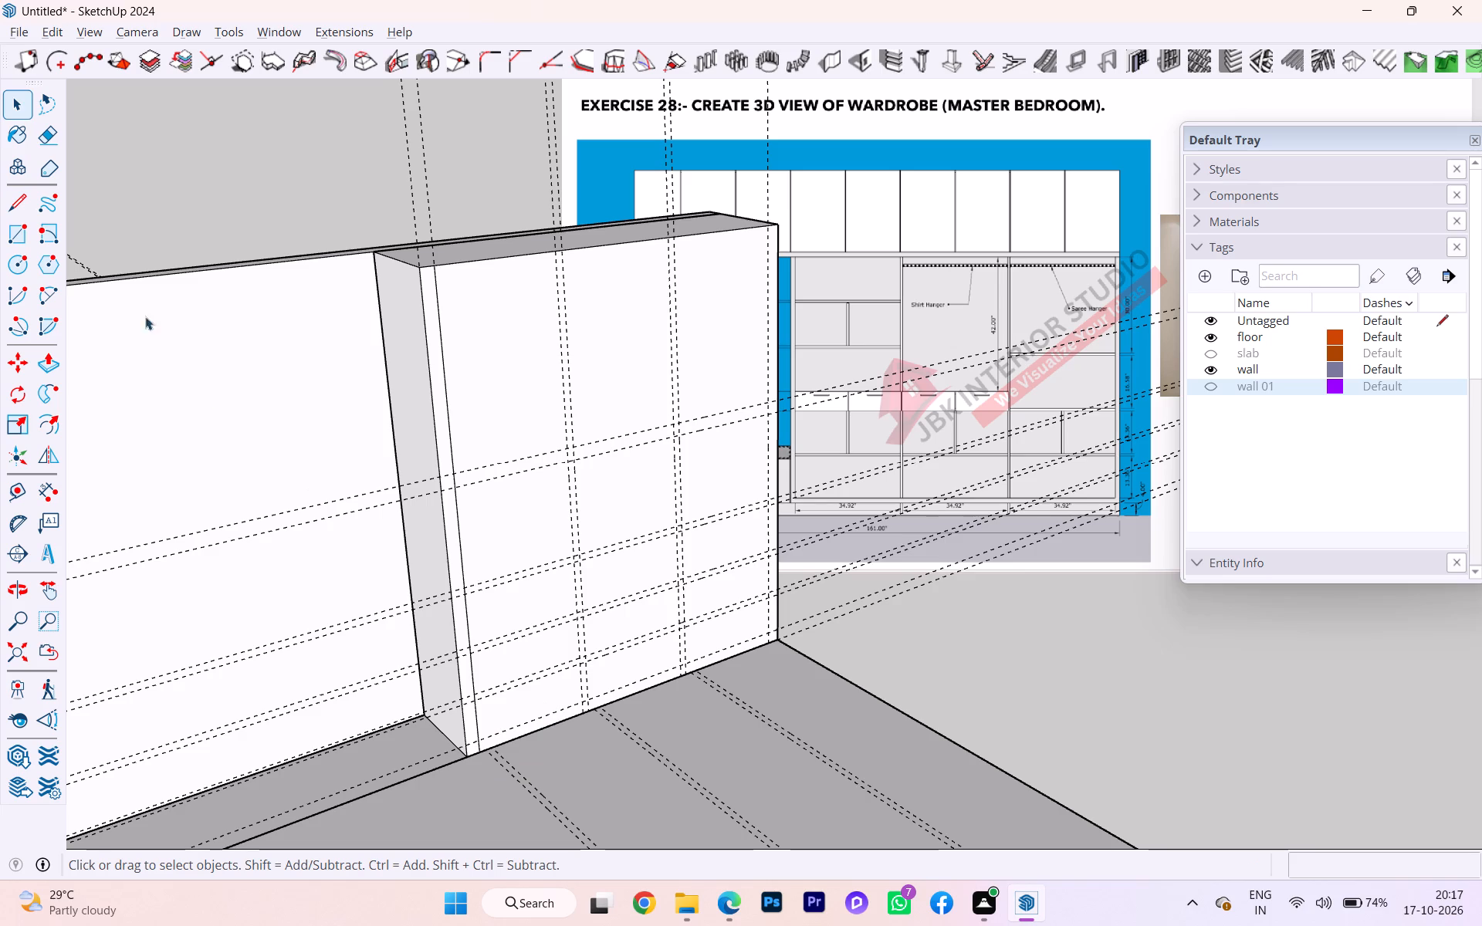
Draw two 12' vertical lines down the front face along both guides of the divider between the second and third bays.
left_click(26, 198)
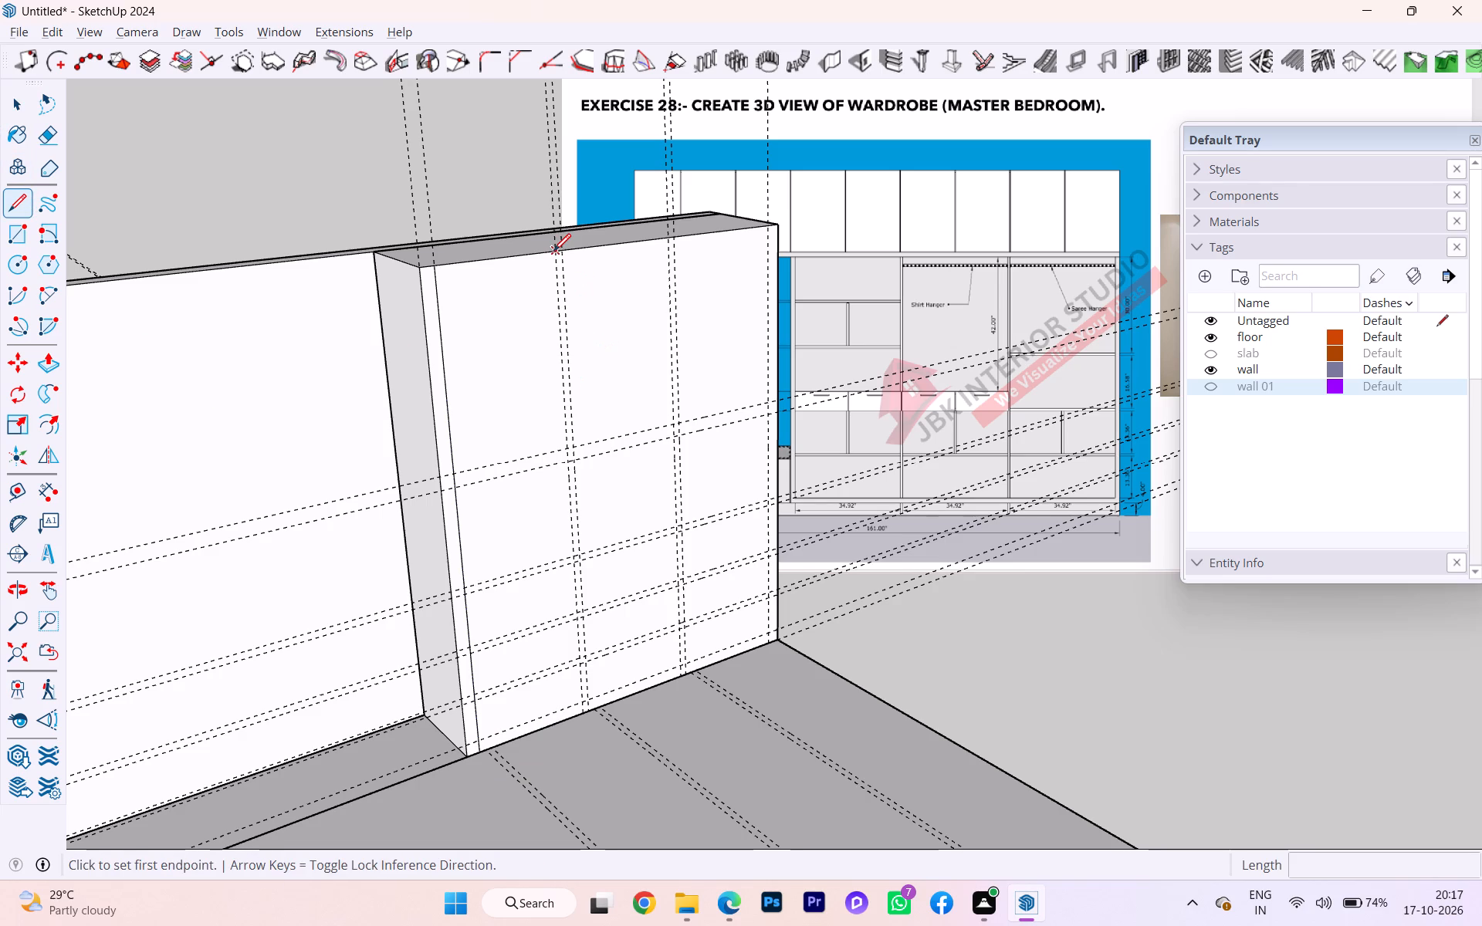
left_click(553, 251)
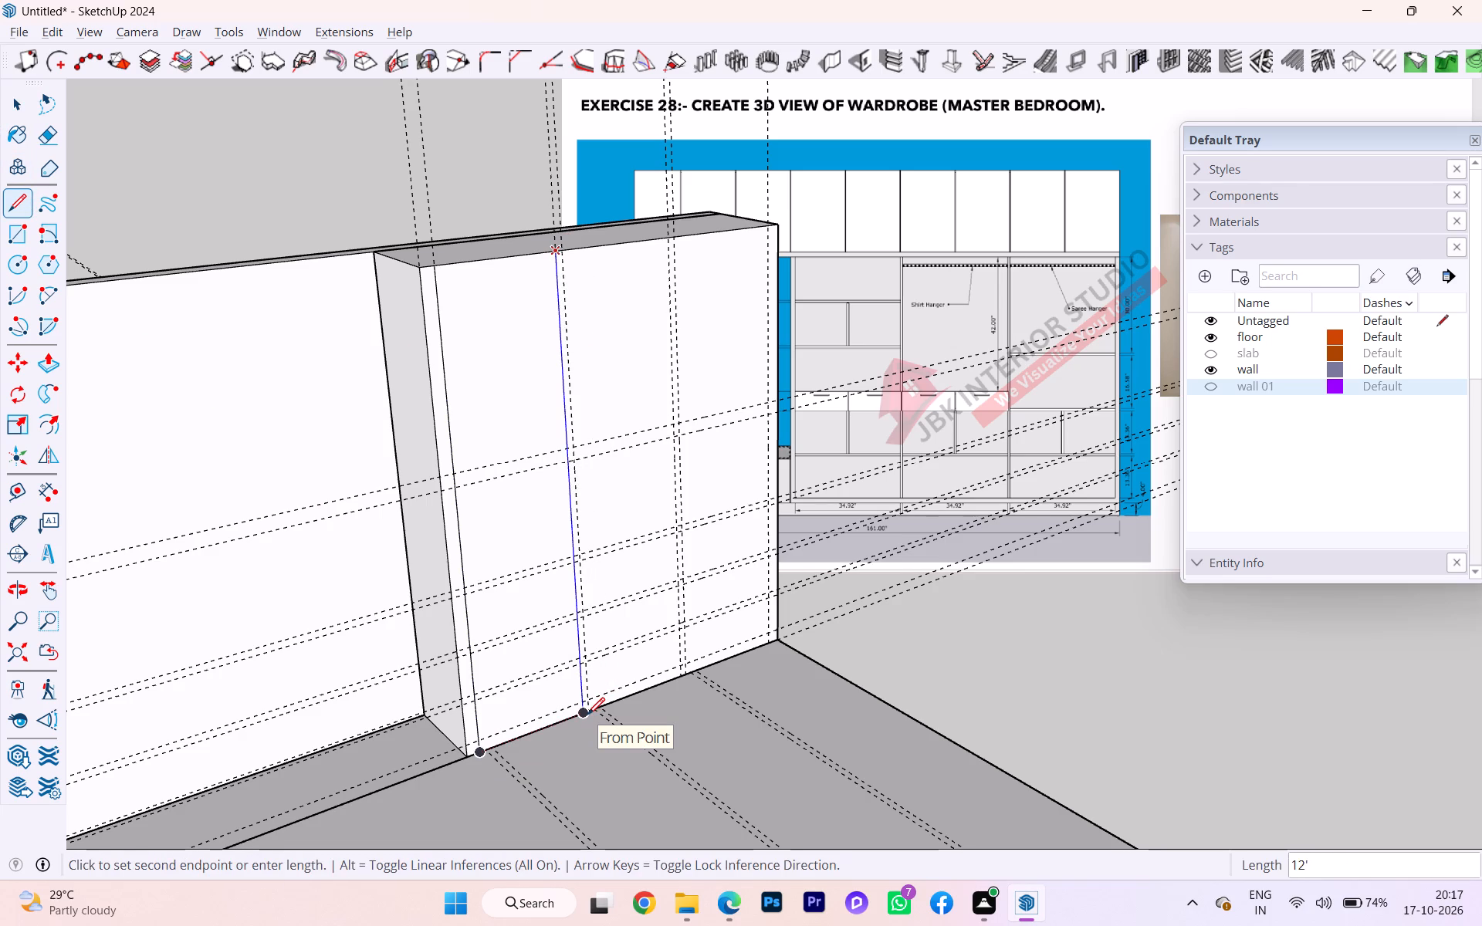
key("Up")
left_click(587, 715)
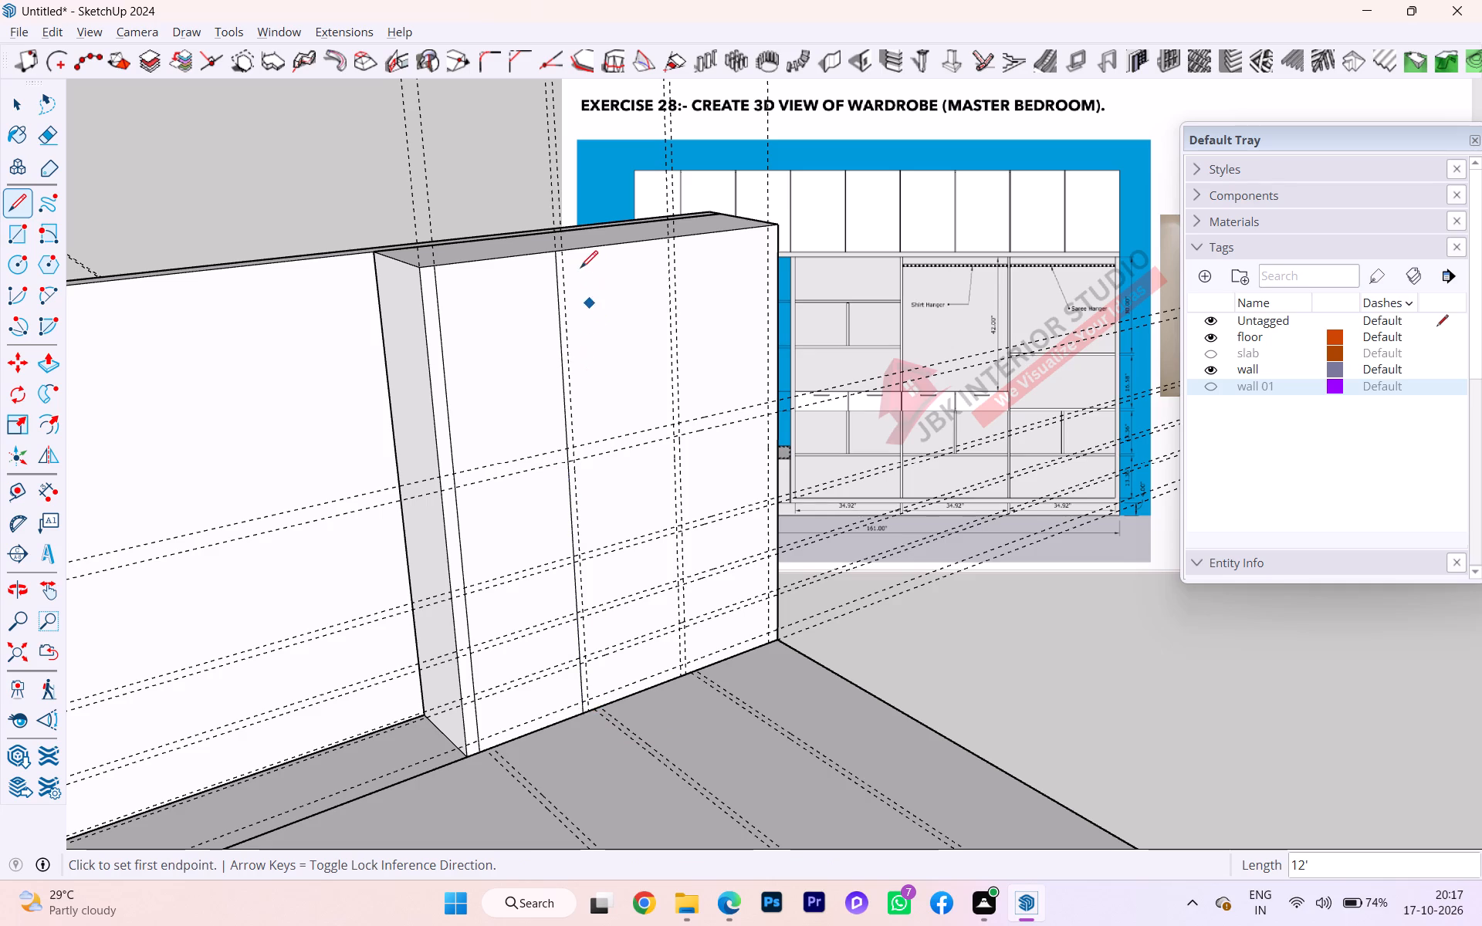
scroll(575, 245, "up", 1)
scroll(574, 245, "down", 1)
scroll(574, 245, "up", 11)
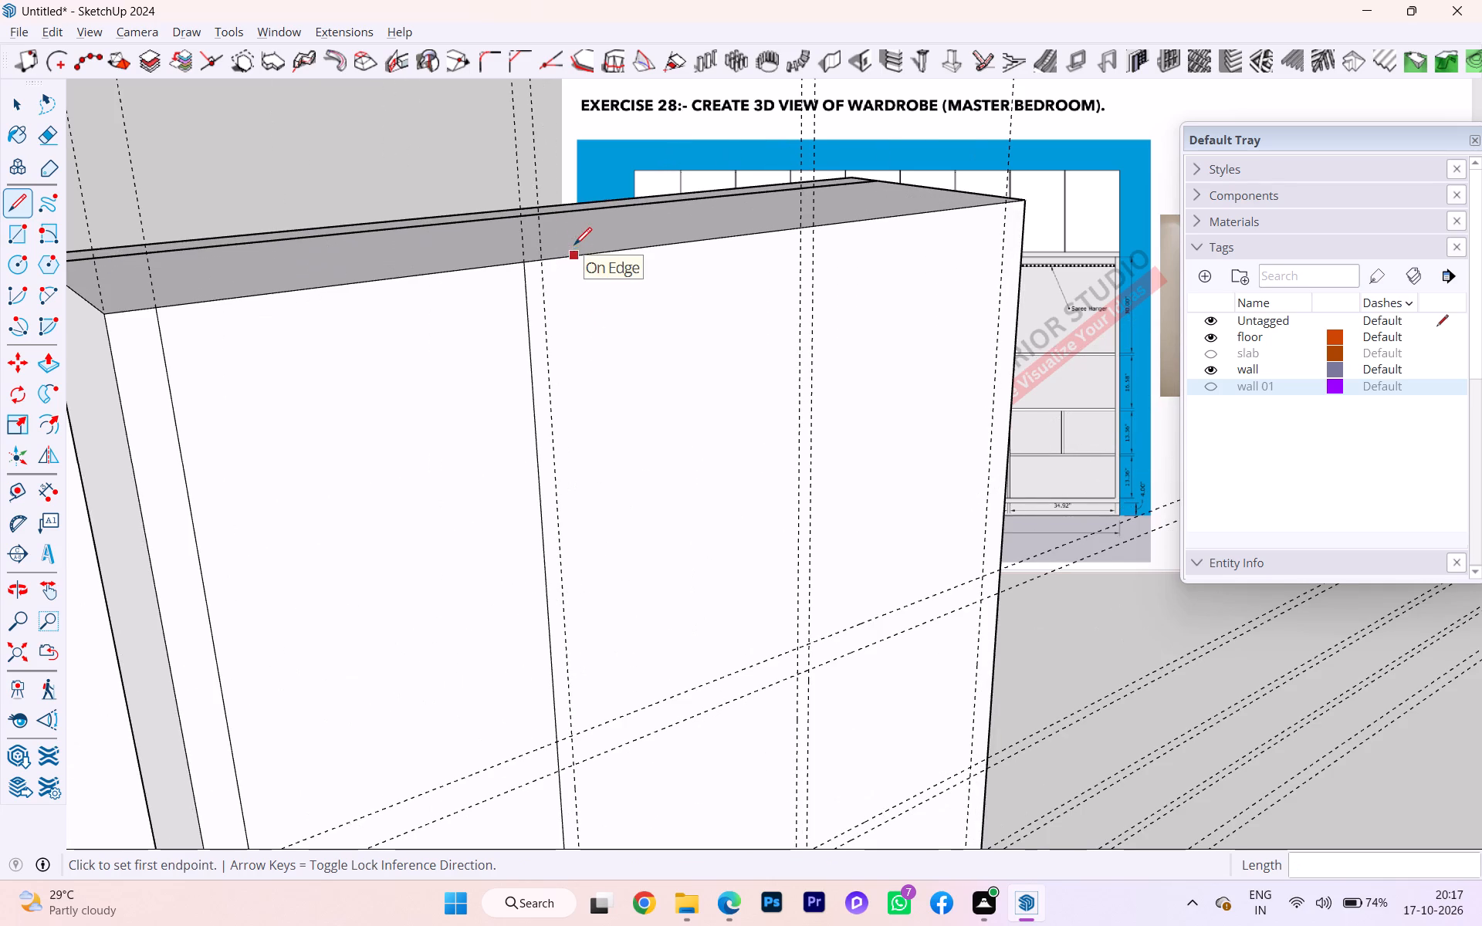
left_click(544, 258)
scroll(557, 316, "down", 2)
scroll(569, 345, "up", 1)
scroll(569, 352, "down", 2)
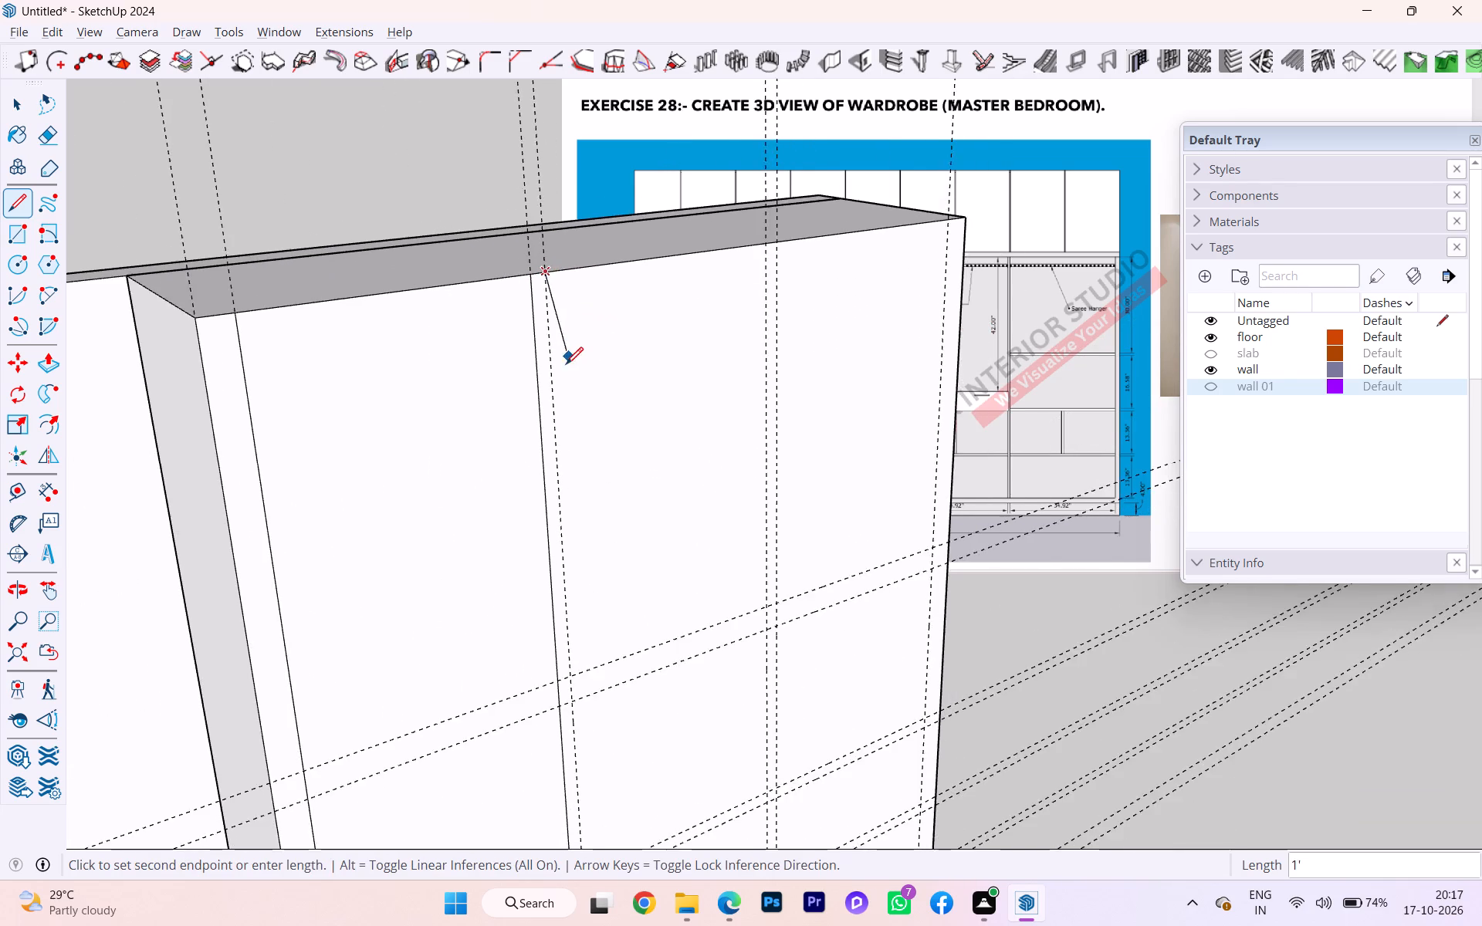
scroll(564, 364, "down", 3)
key("Up")
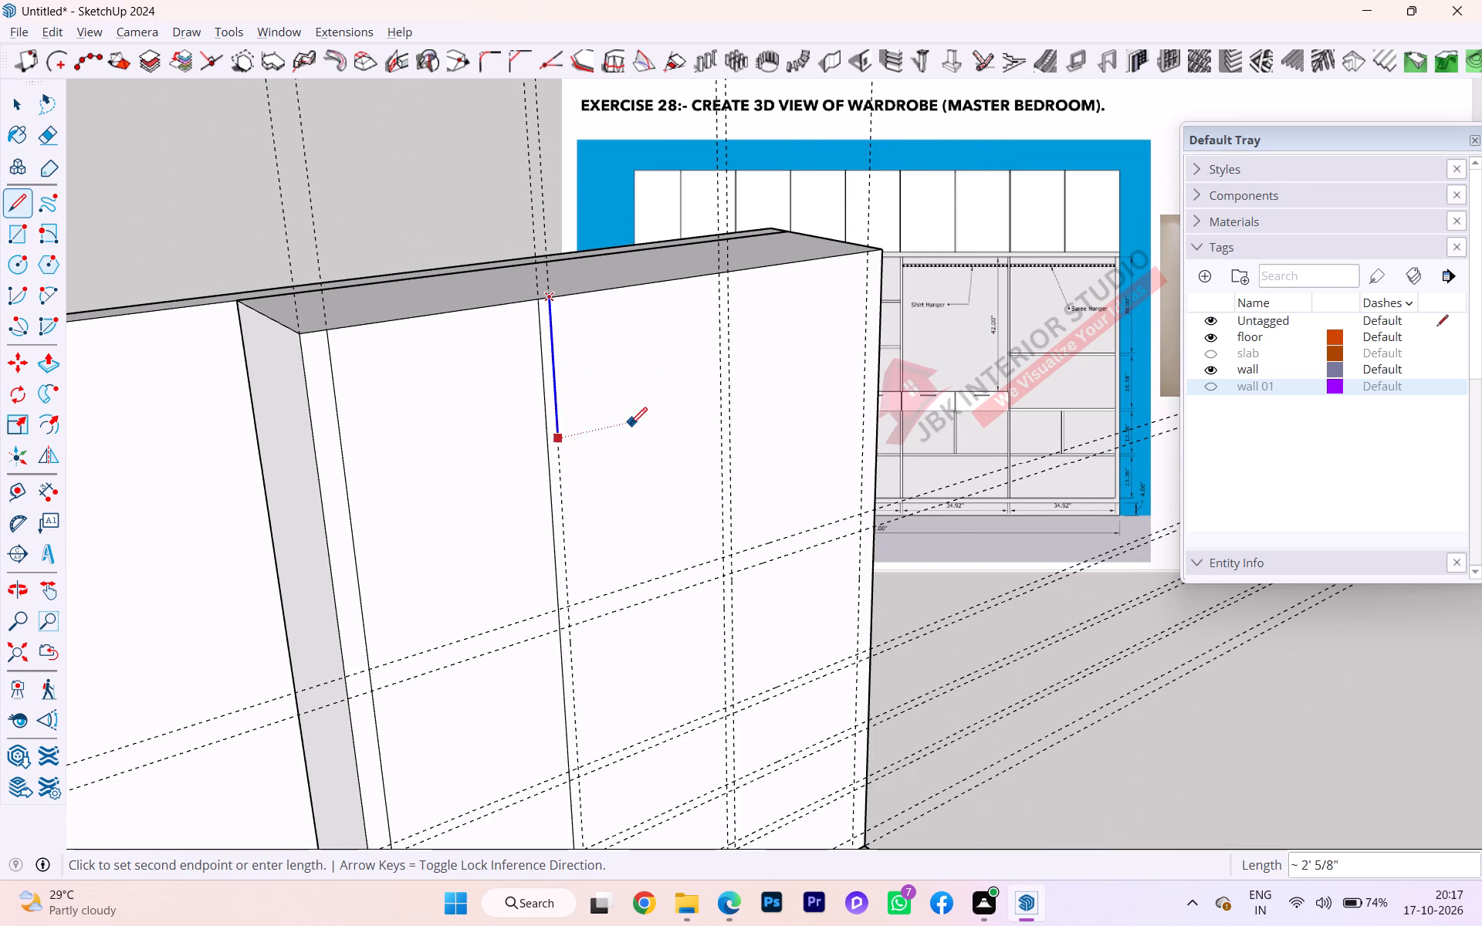
scroll(630, 424, "down", 4)
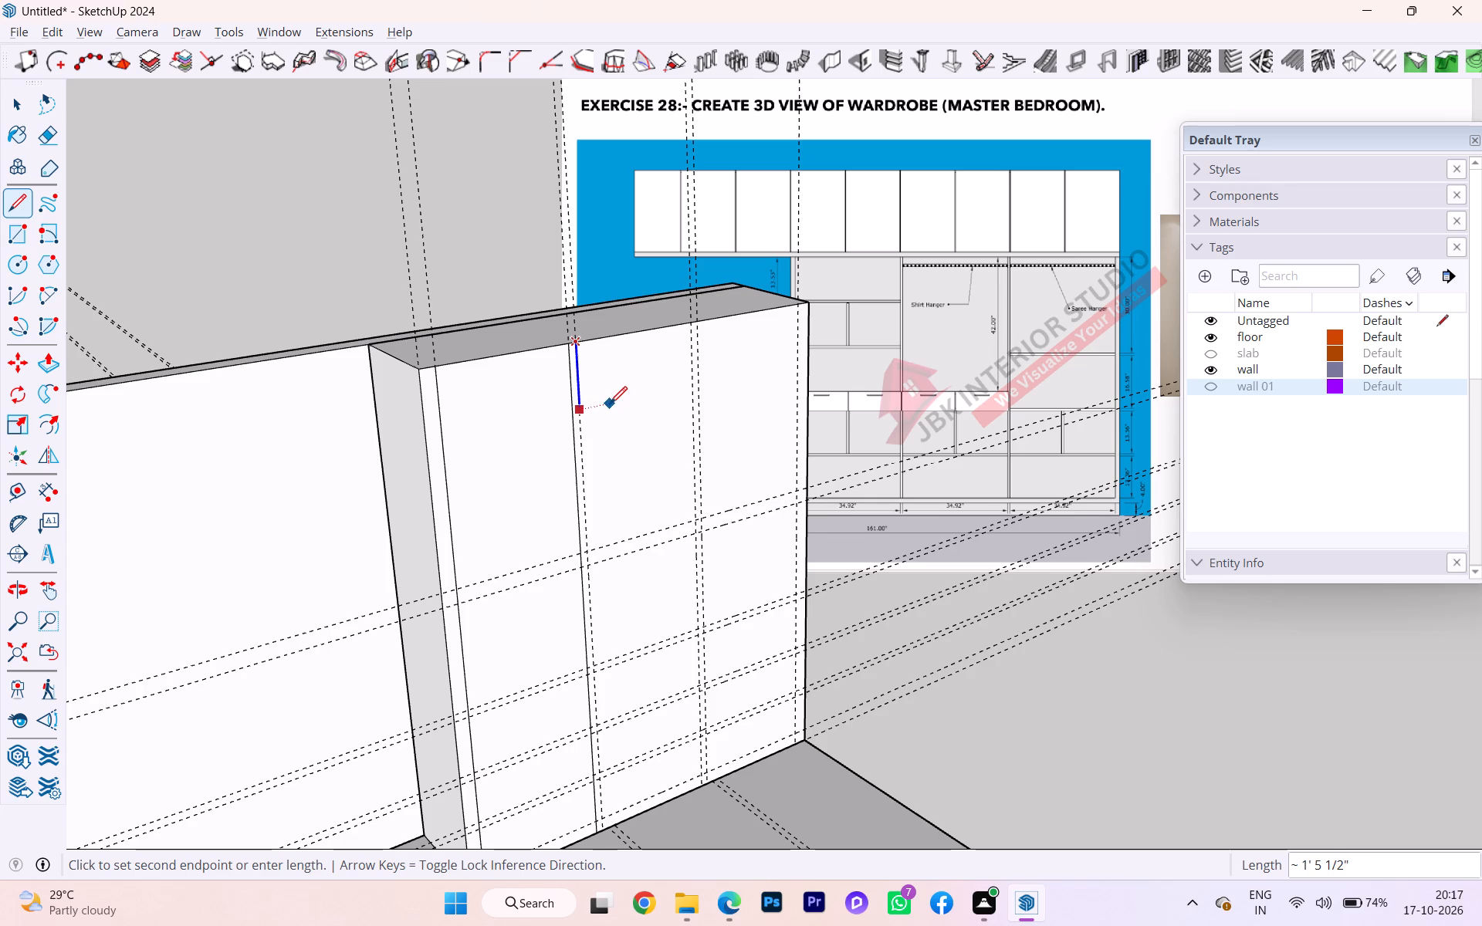
left_click(606, 833)
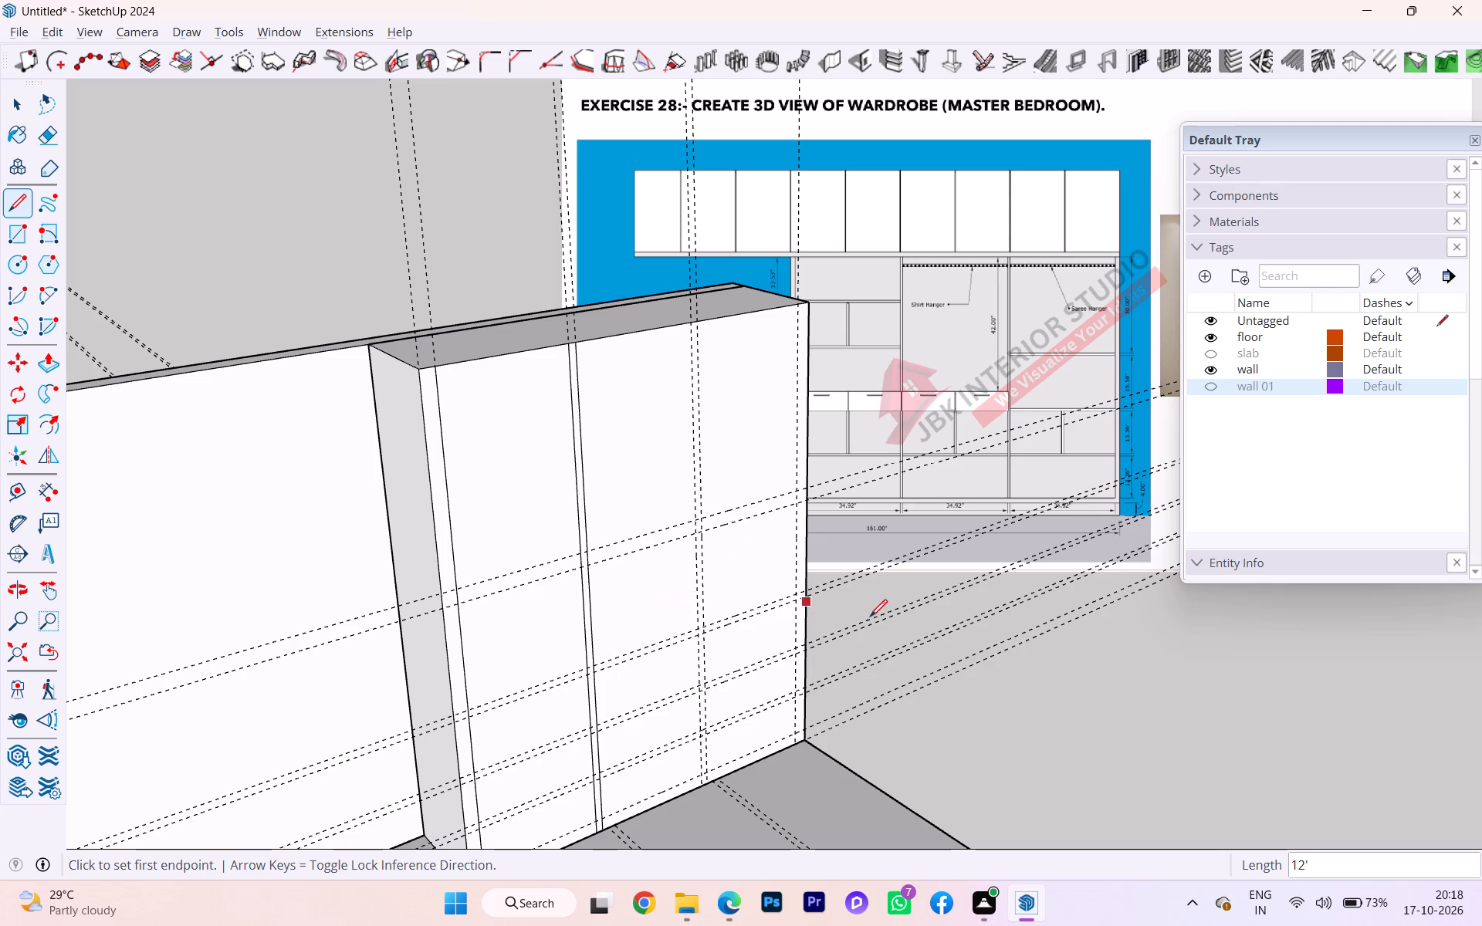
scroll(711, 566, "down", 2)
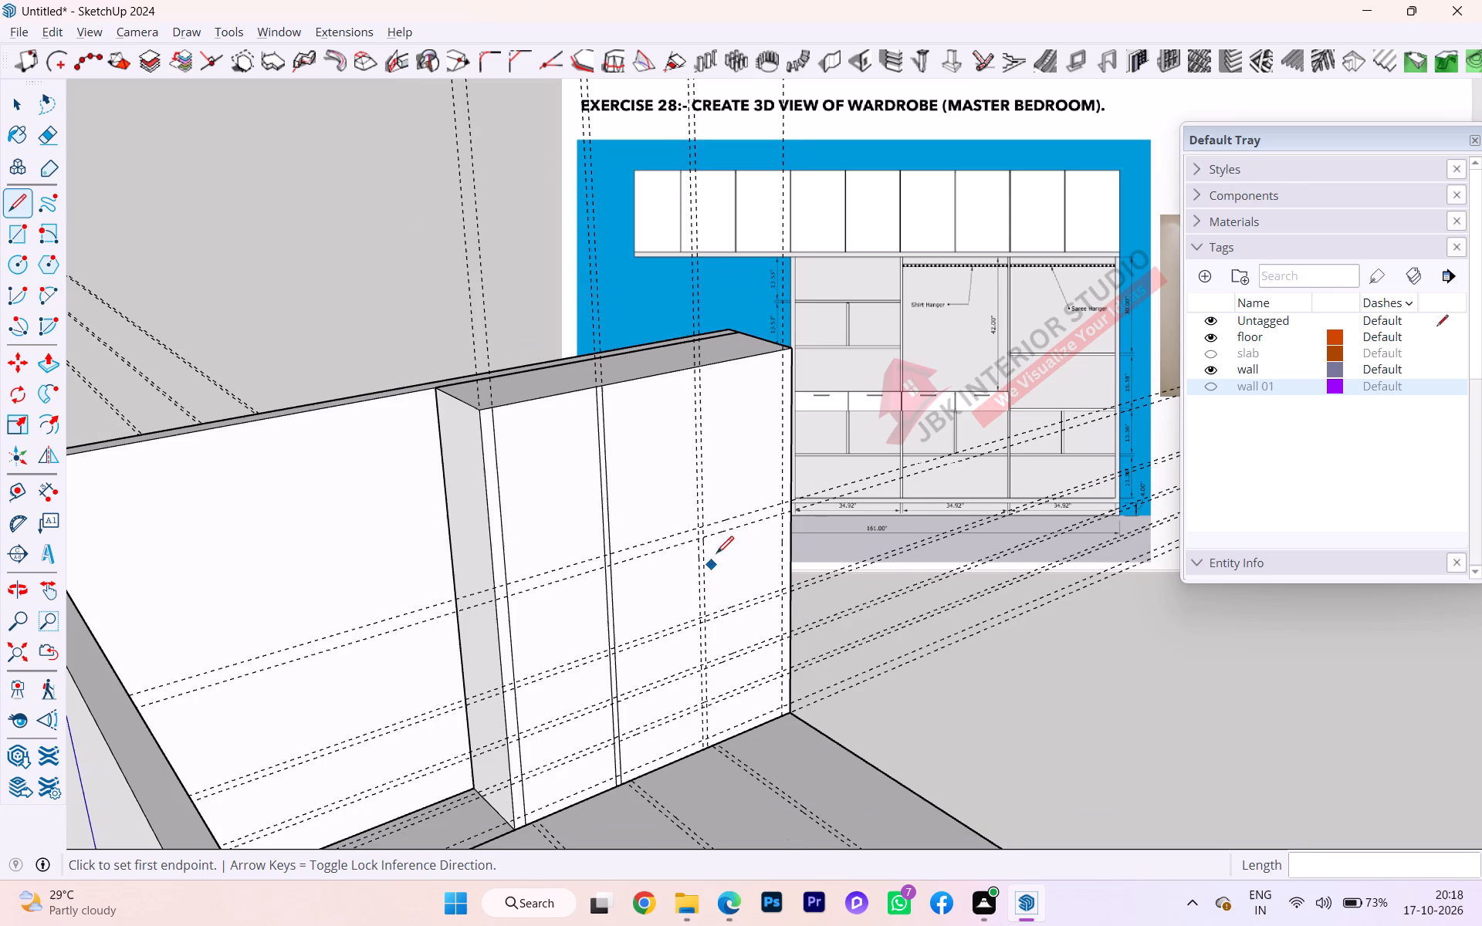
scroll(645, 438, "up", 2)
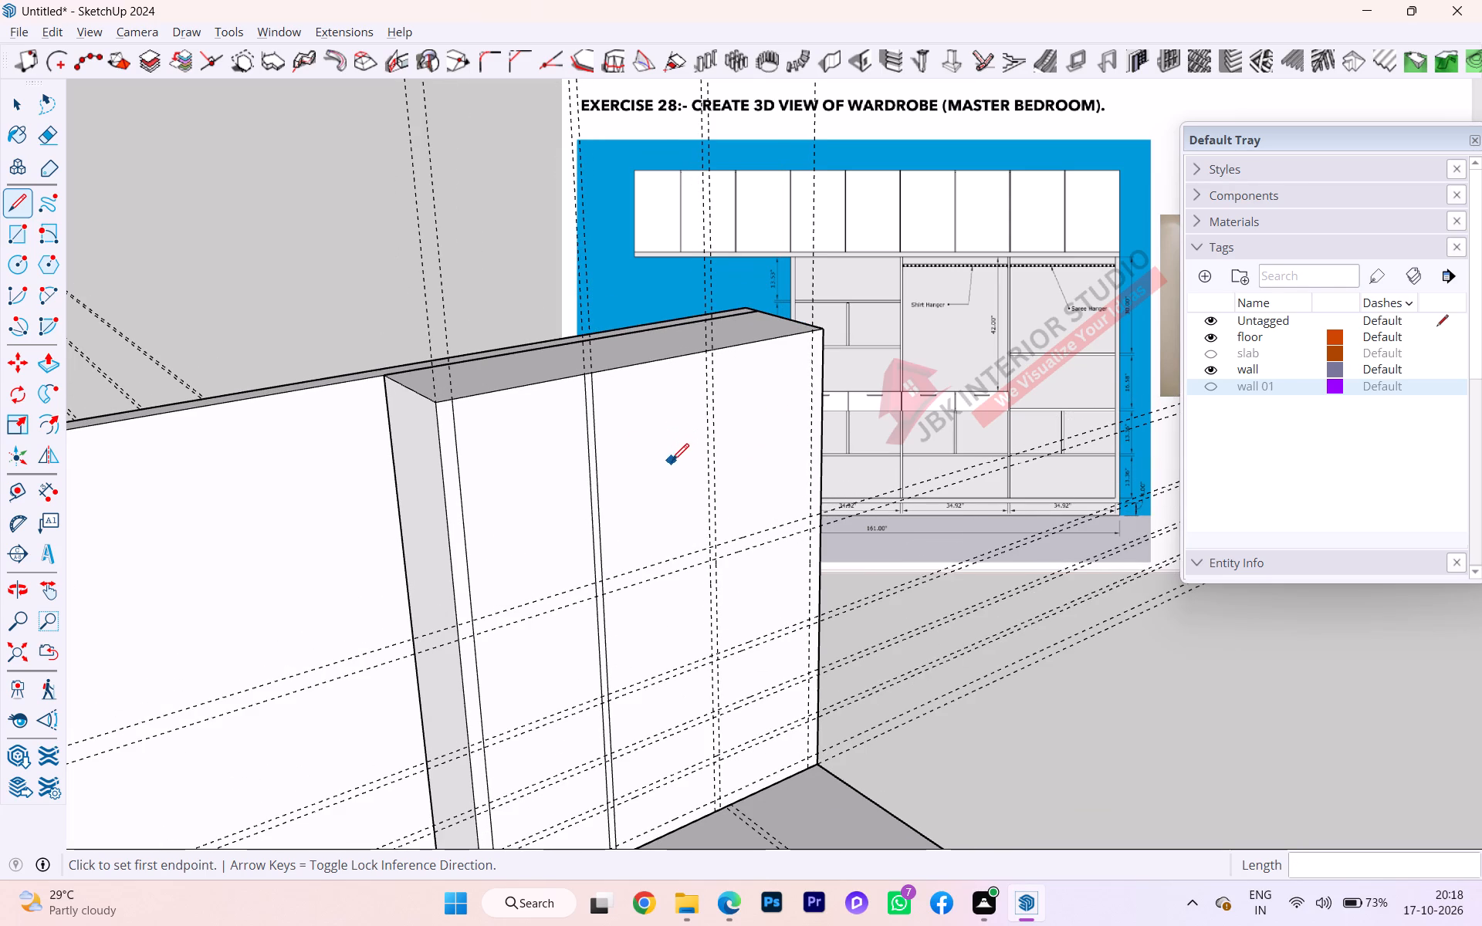
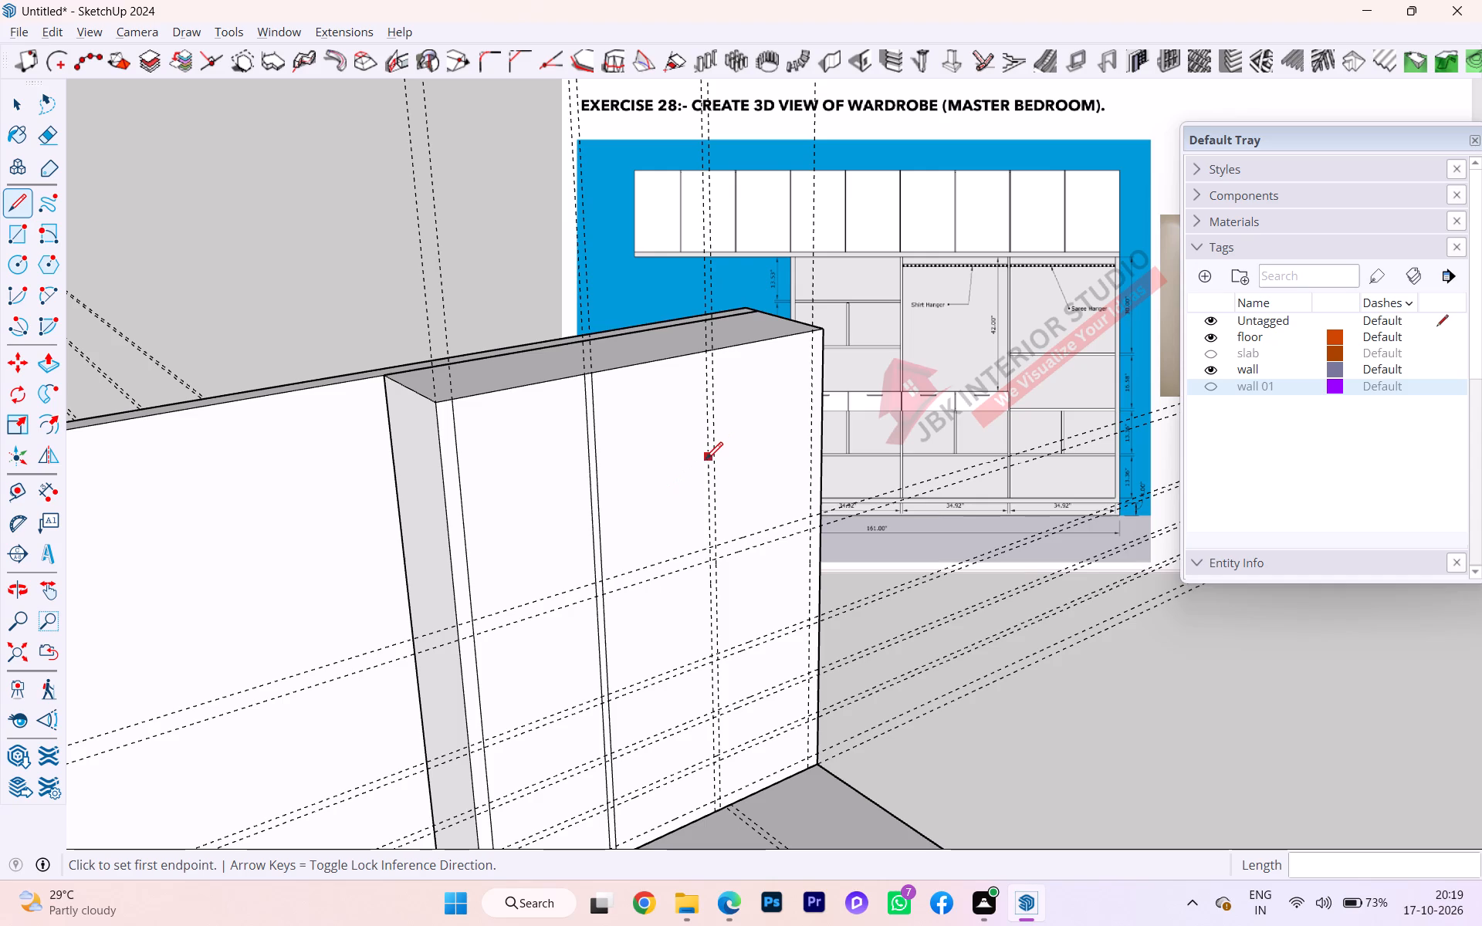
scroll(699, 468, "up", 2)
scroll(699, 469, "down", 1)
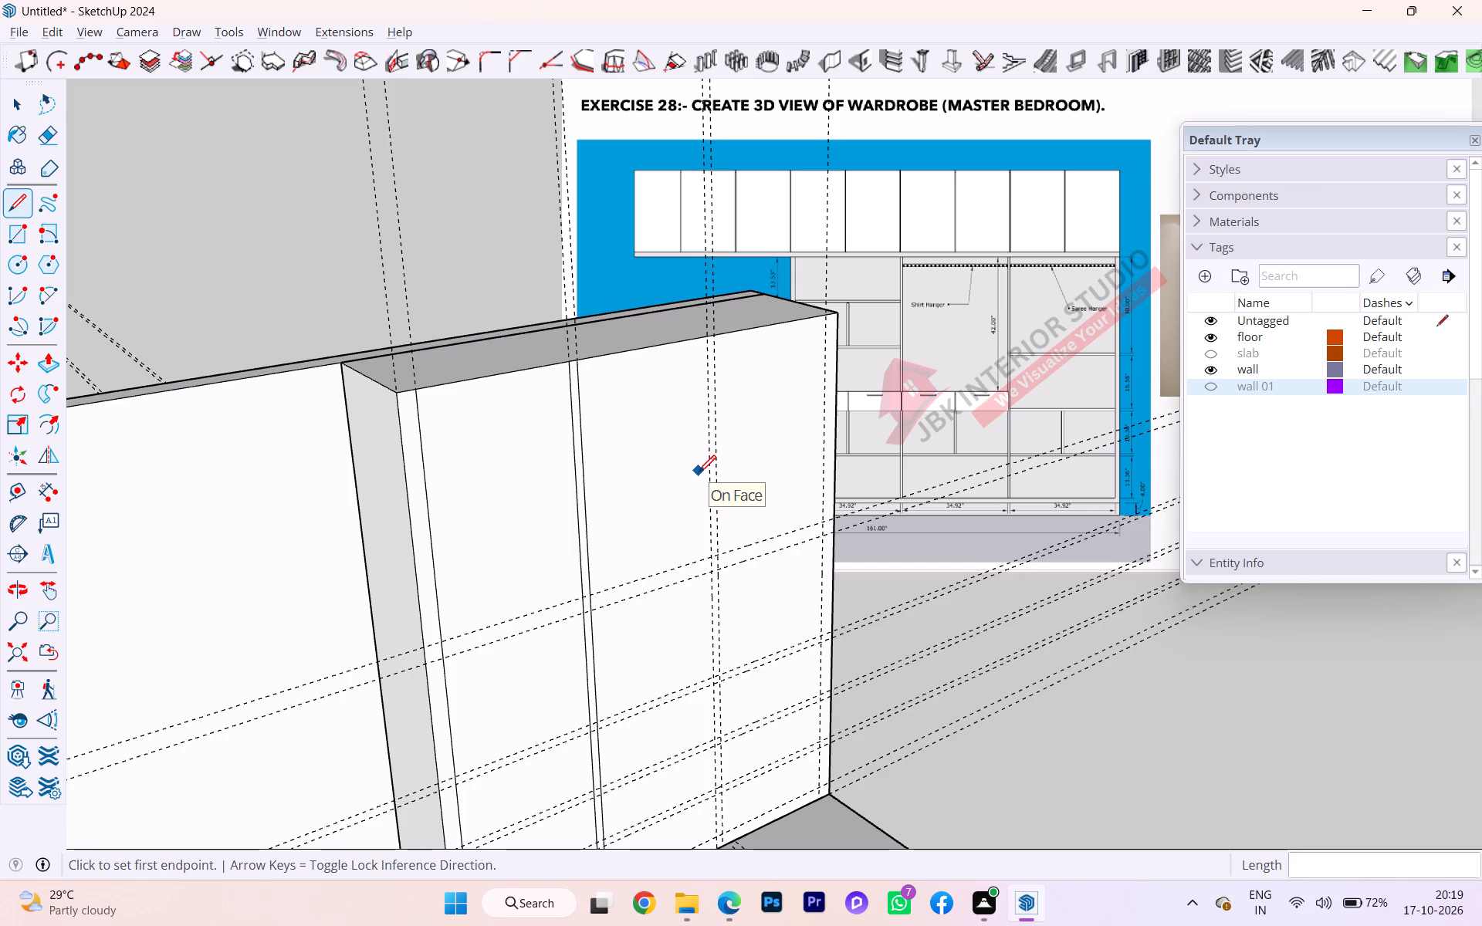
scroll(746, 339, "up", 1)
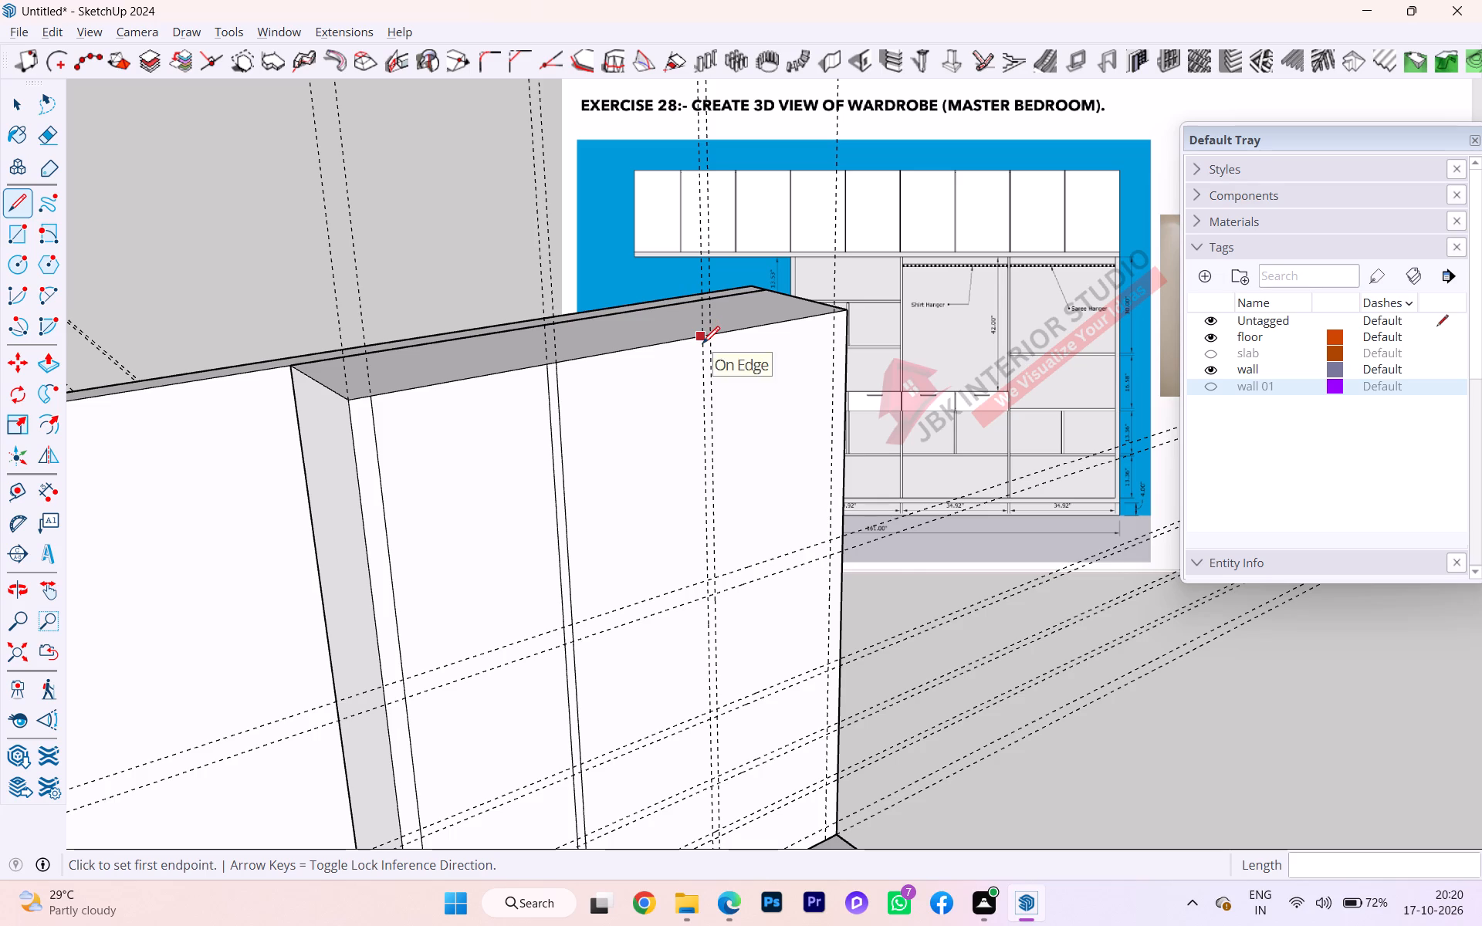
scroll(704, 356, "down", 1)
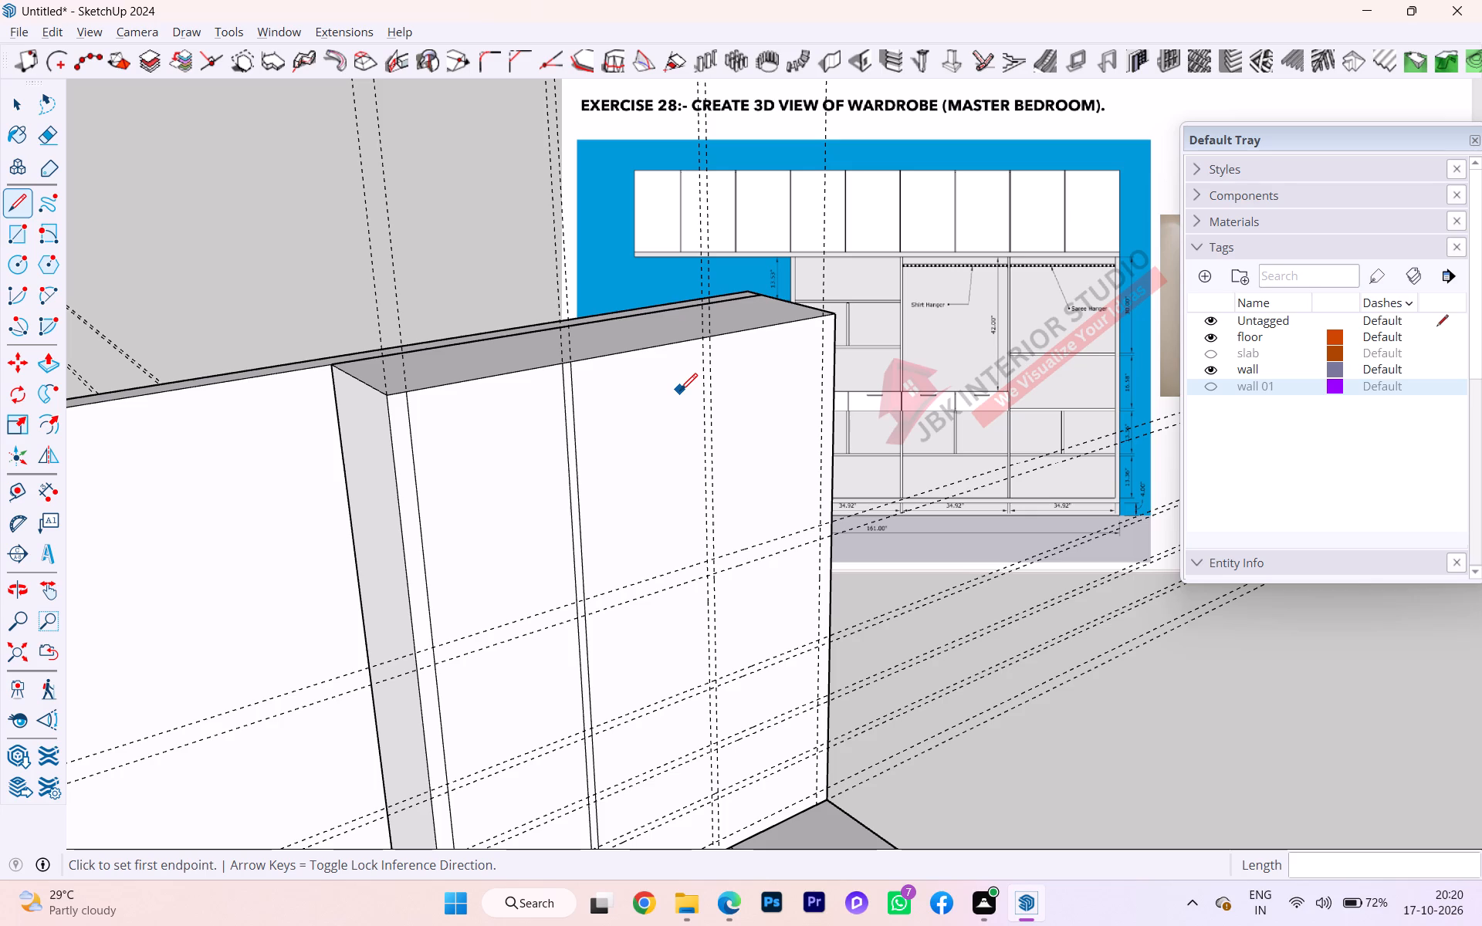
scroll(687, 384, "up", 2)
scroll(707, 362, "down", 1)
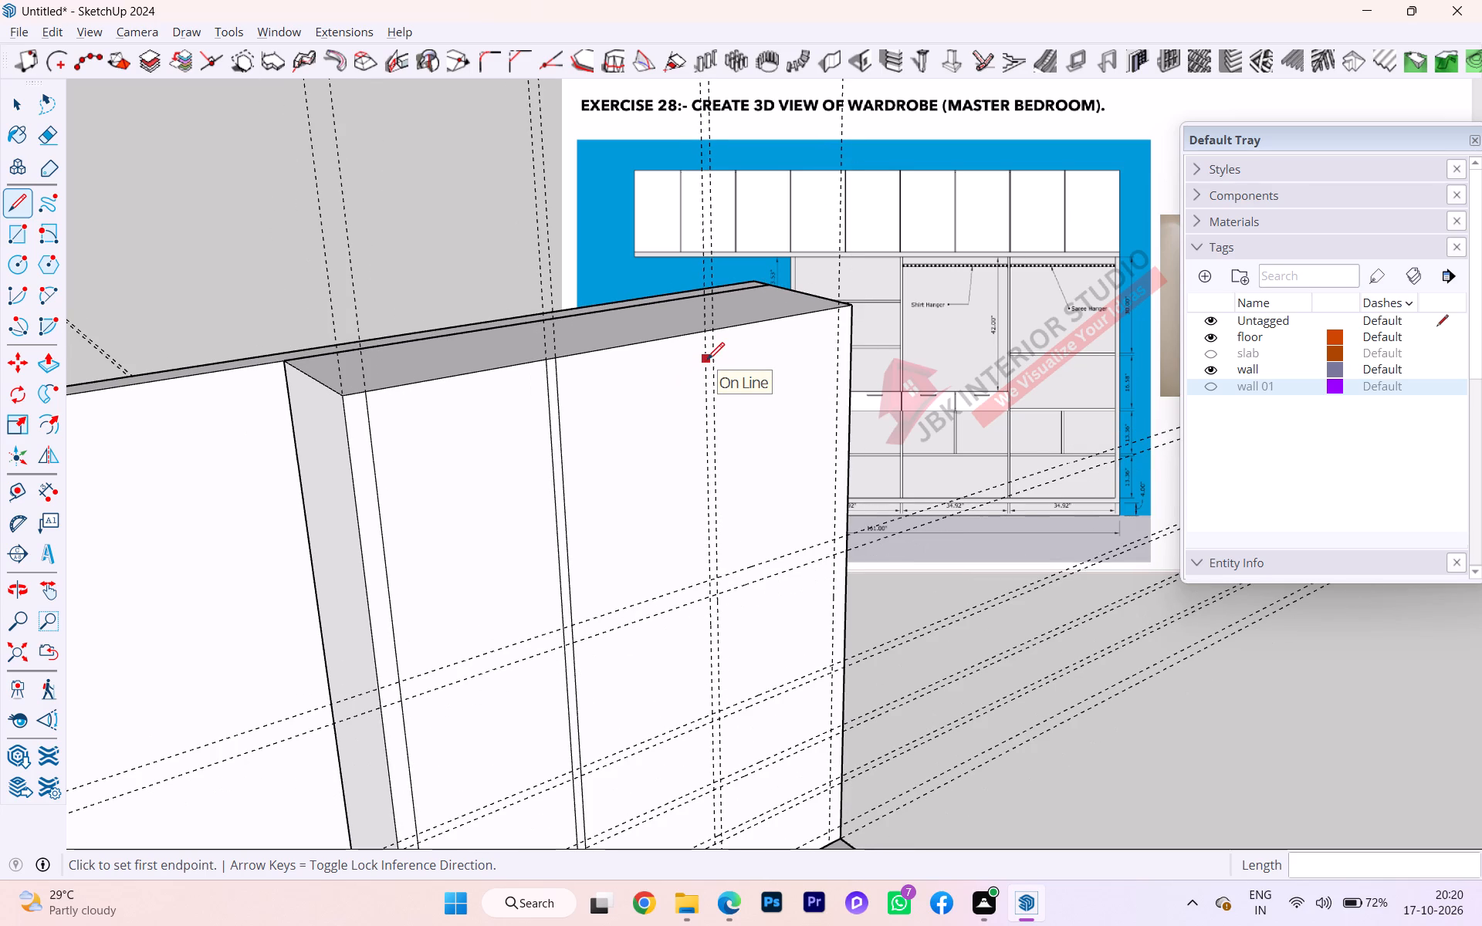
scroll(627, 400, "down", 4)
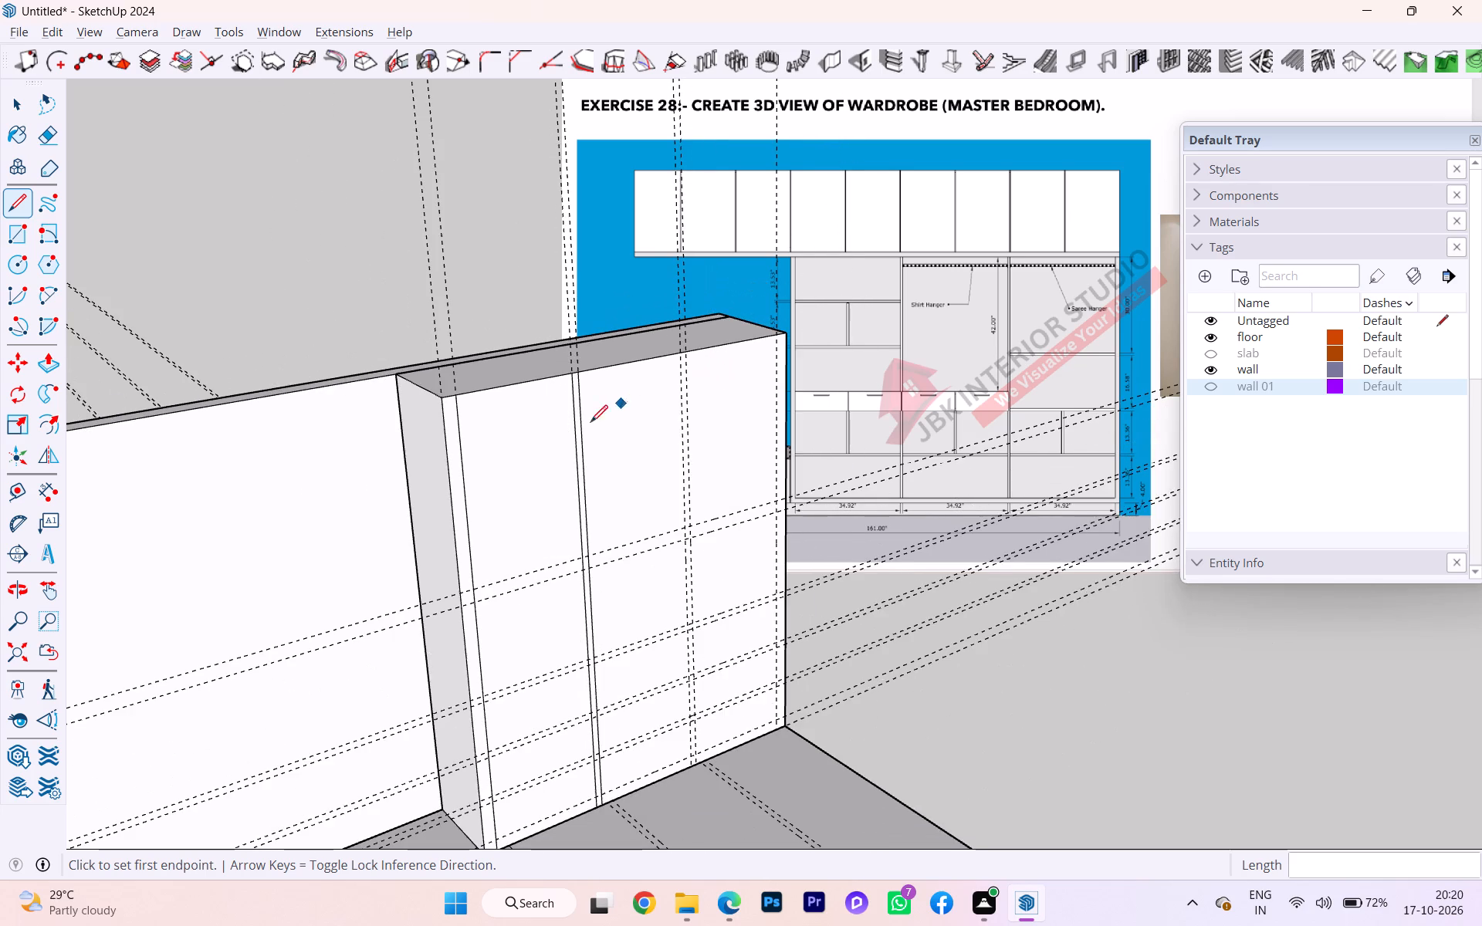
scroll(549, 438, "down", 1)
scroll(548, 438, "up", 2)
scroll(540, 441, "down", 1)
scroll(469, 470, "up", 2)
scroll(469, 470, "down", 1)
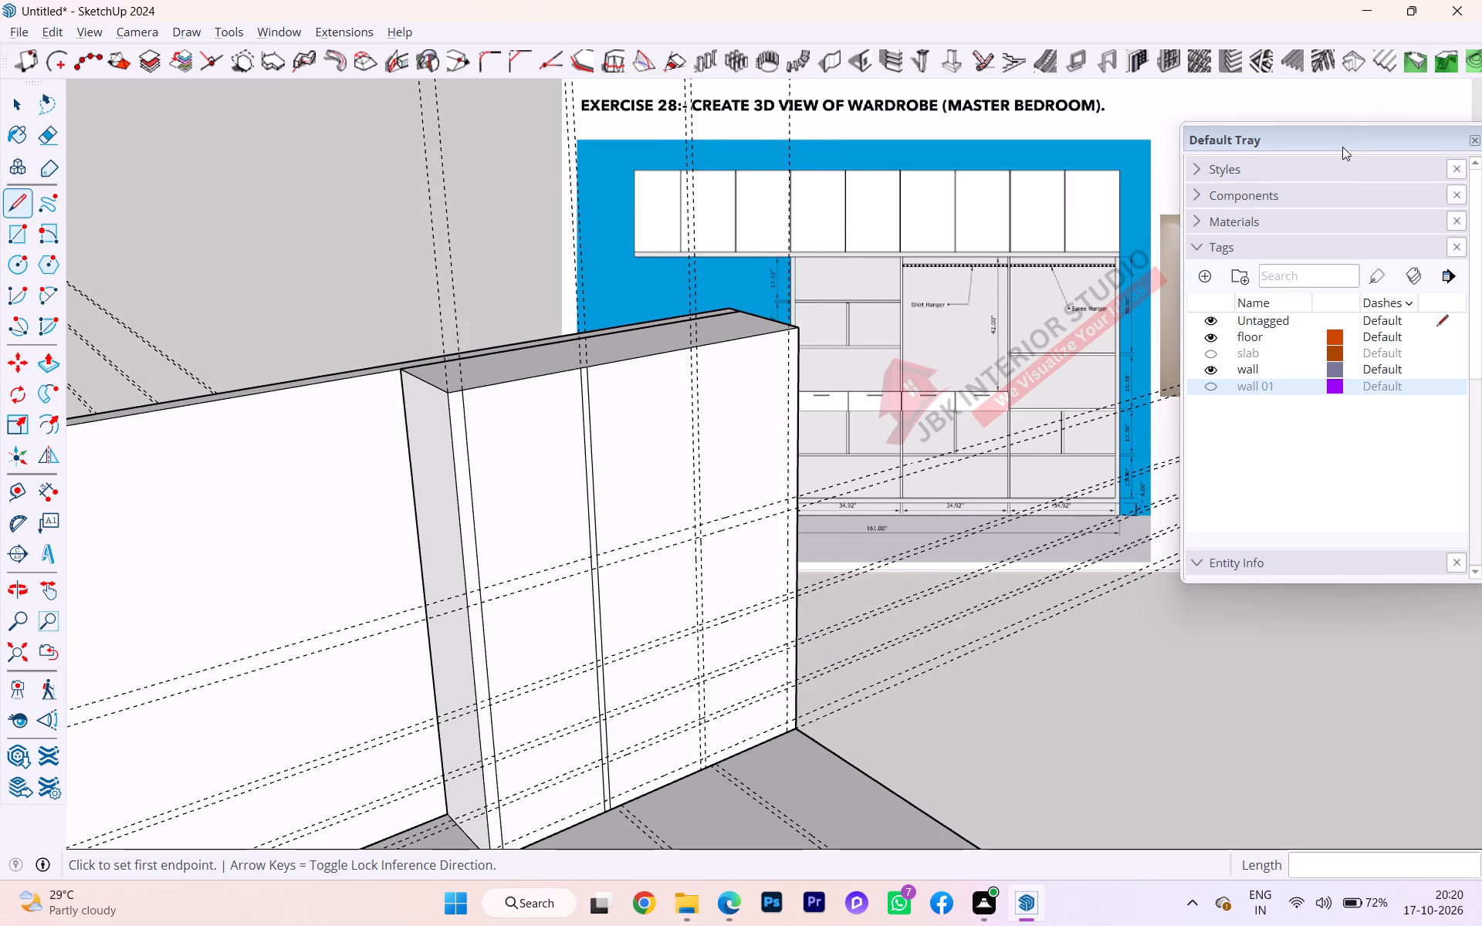
Move the floating Default Tray lower so it no longer covers the reference render of the bedroom.
left_click_drag(1341, 145, 1281, 478)
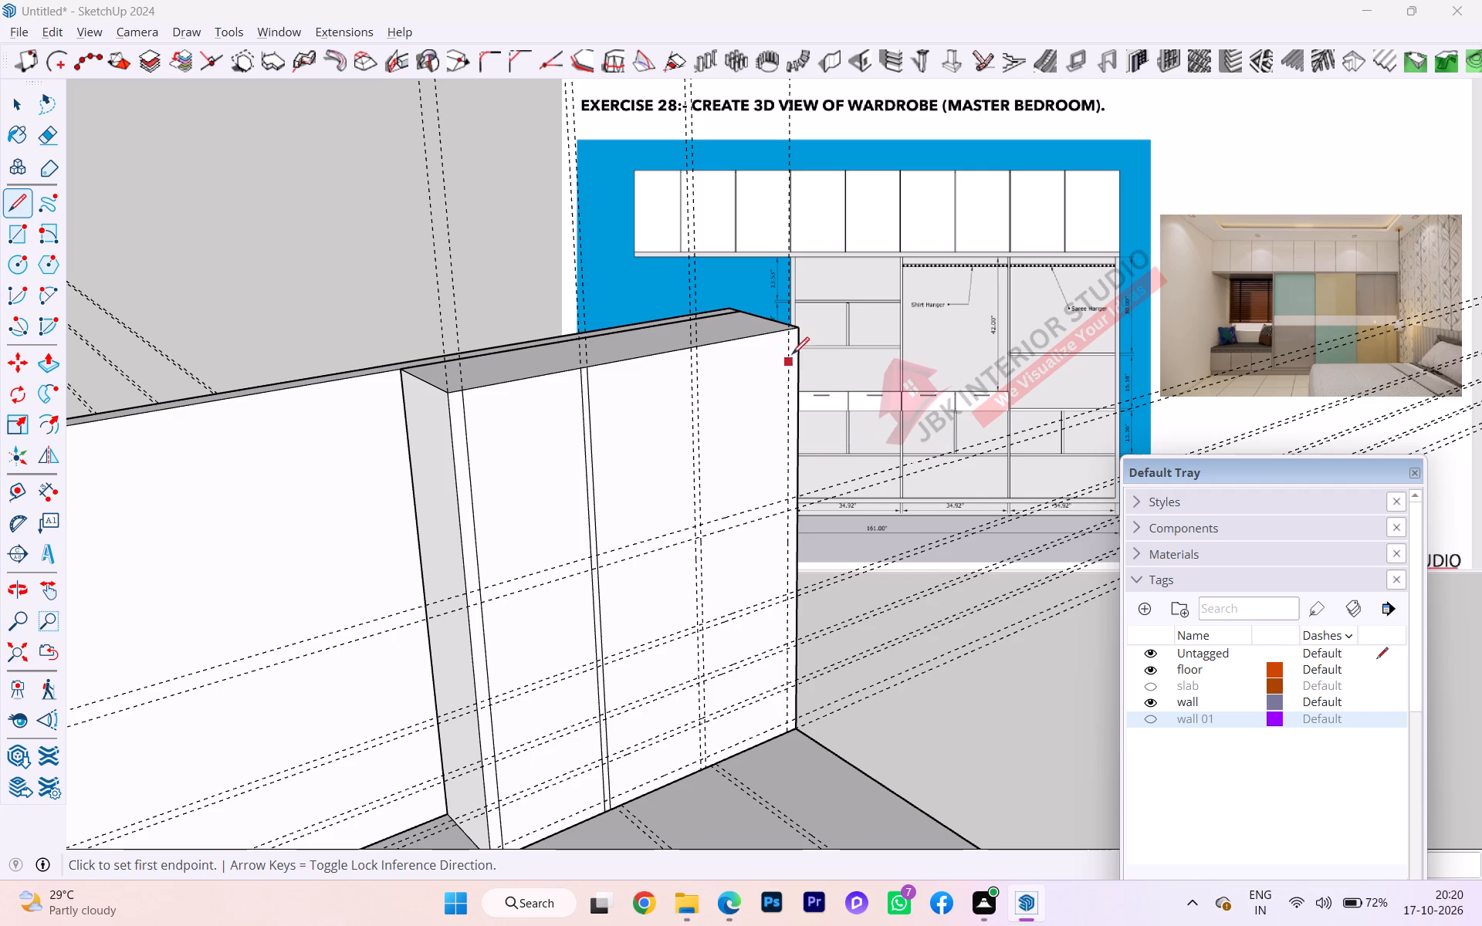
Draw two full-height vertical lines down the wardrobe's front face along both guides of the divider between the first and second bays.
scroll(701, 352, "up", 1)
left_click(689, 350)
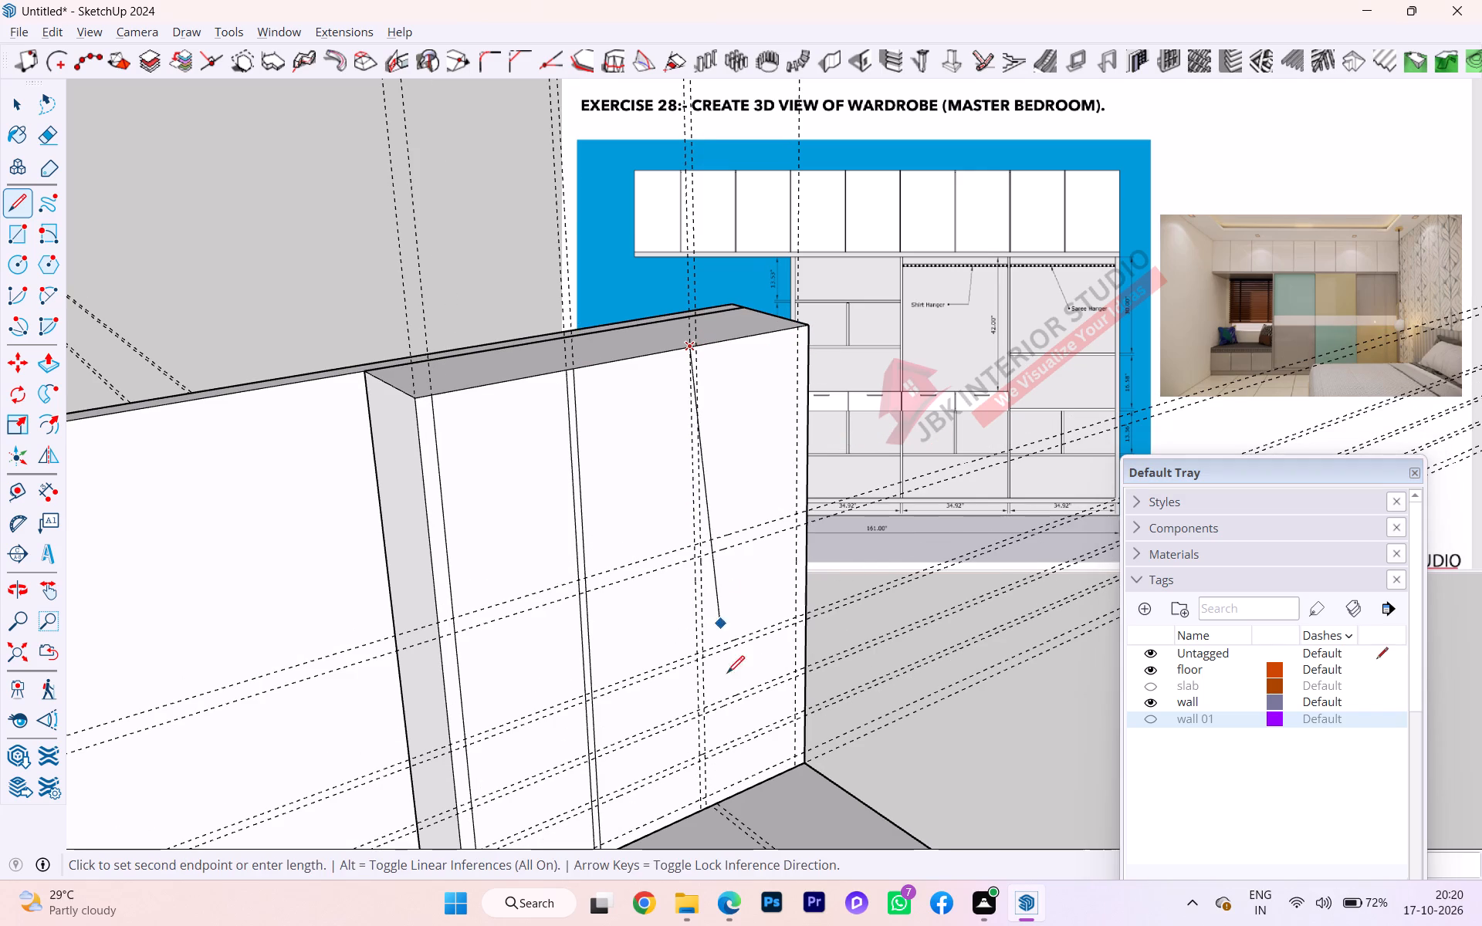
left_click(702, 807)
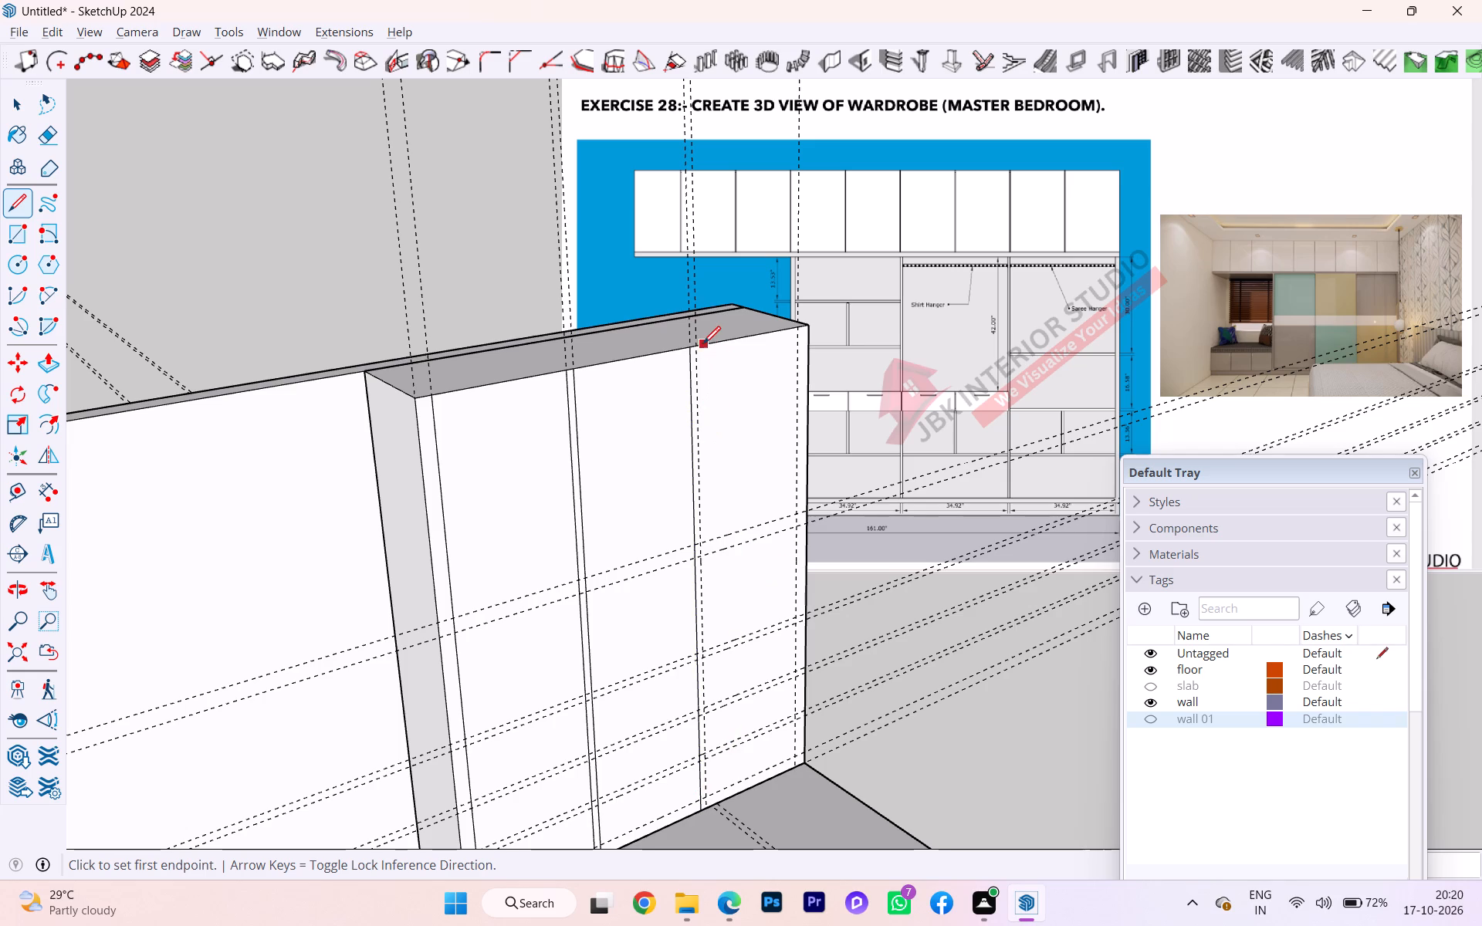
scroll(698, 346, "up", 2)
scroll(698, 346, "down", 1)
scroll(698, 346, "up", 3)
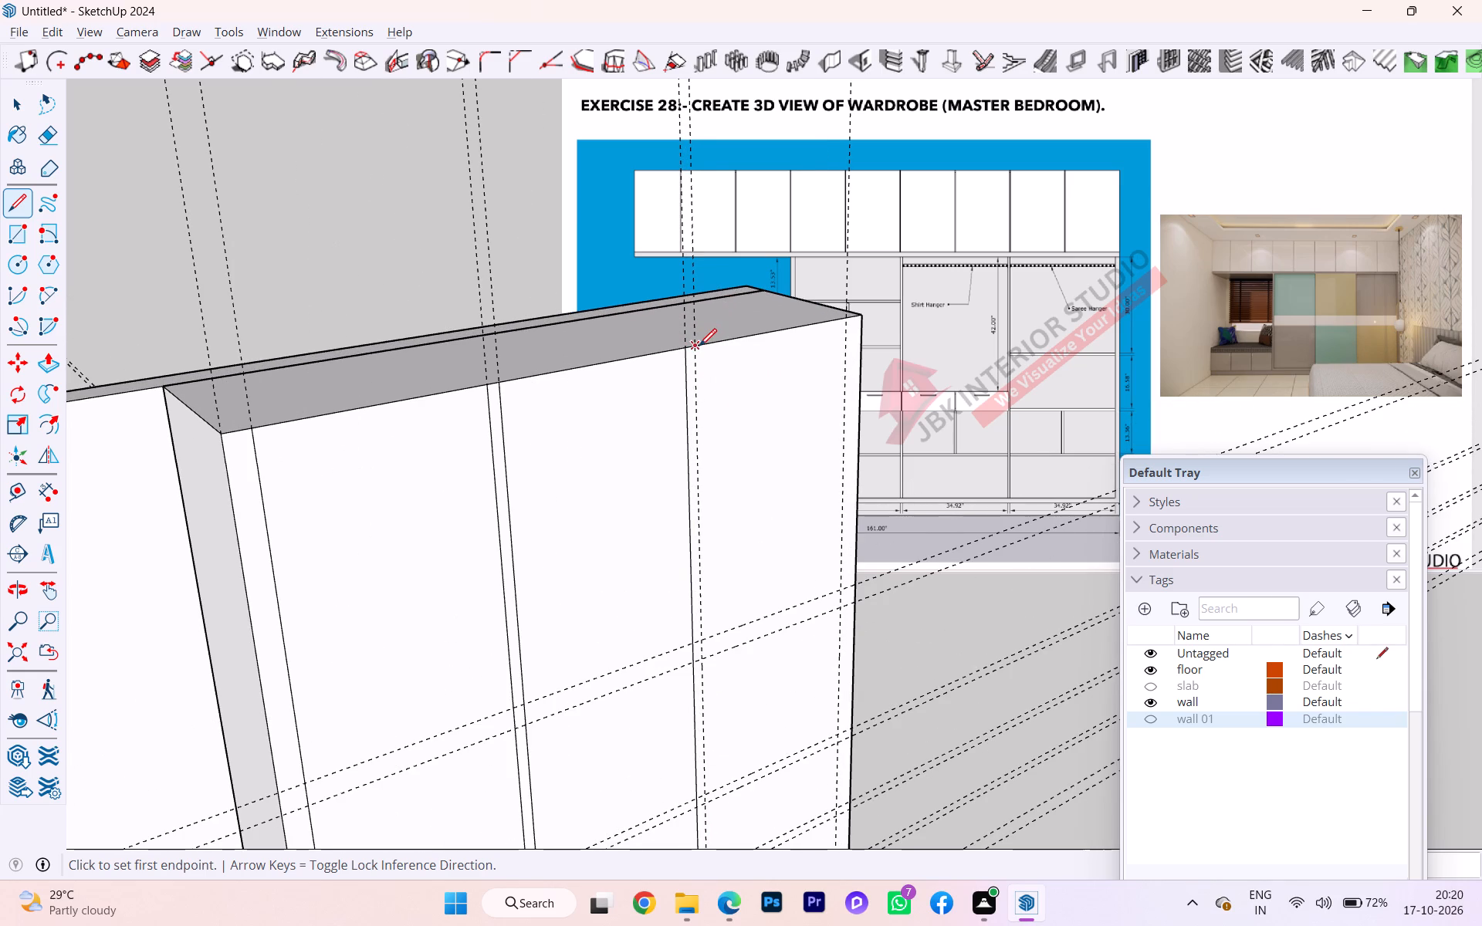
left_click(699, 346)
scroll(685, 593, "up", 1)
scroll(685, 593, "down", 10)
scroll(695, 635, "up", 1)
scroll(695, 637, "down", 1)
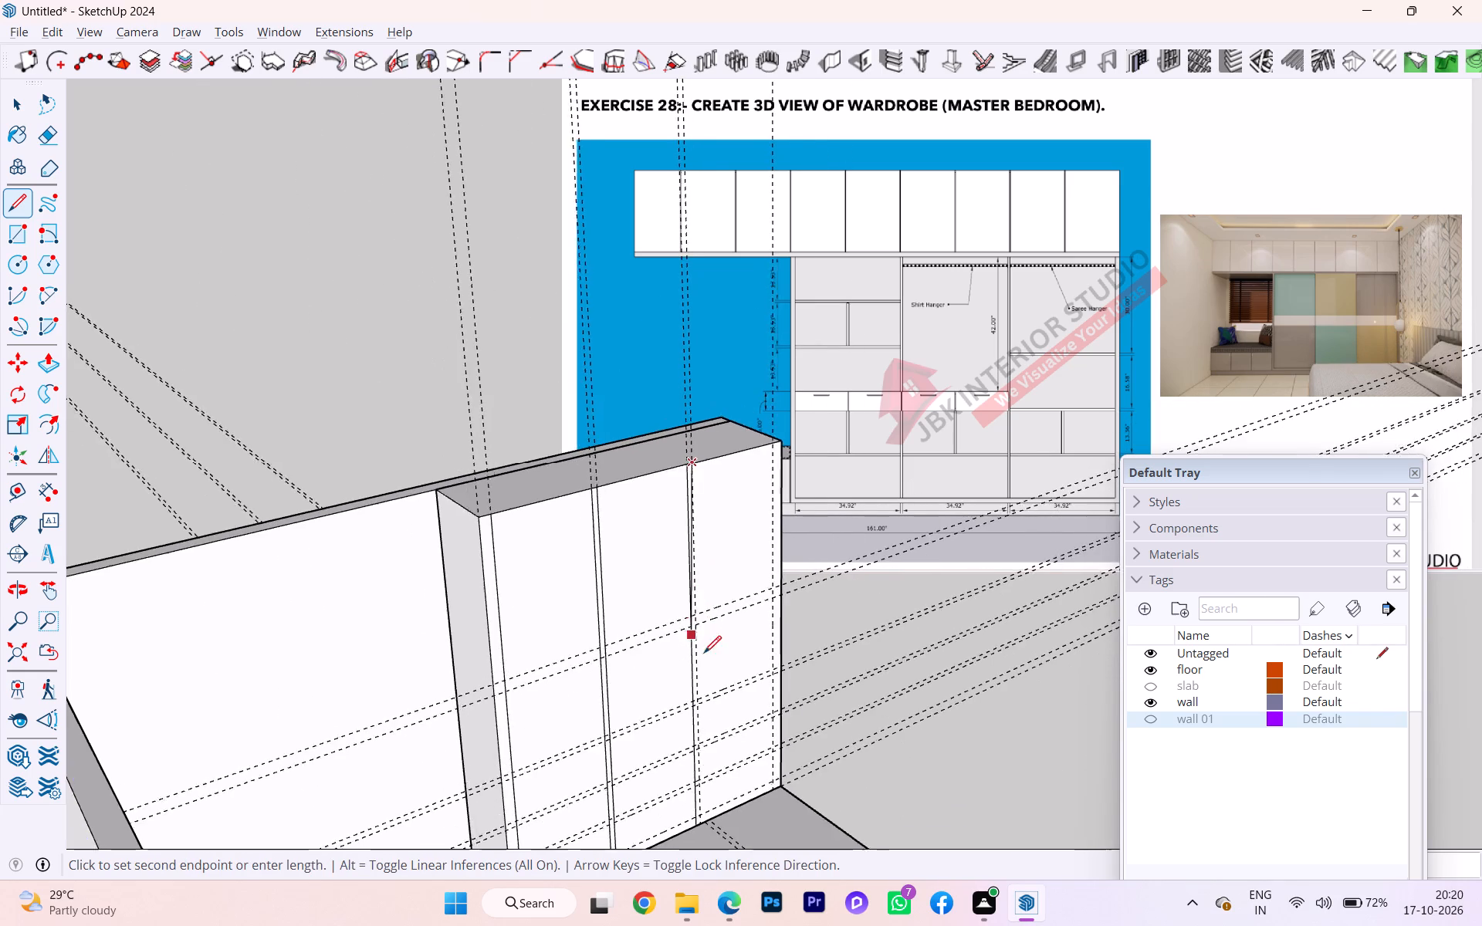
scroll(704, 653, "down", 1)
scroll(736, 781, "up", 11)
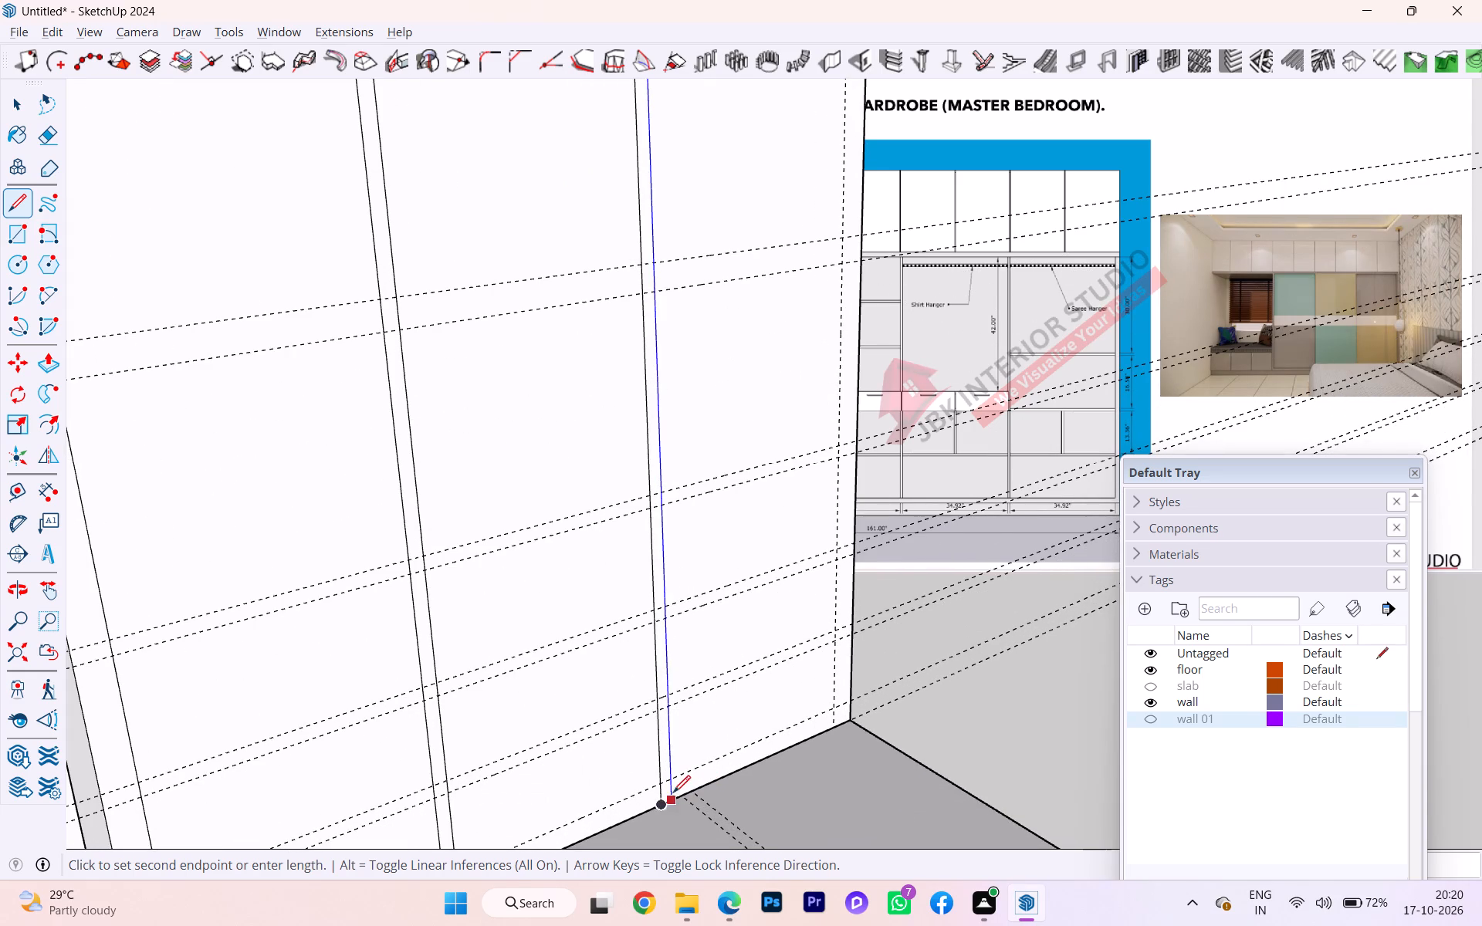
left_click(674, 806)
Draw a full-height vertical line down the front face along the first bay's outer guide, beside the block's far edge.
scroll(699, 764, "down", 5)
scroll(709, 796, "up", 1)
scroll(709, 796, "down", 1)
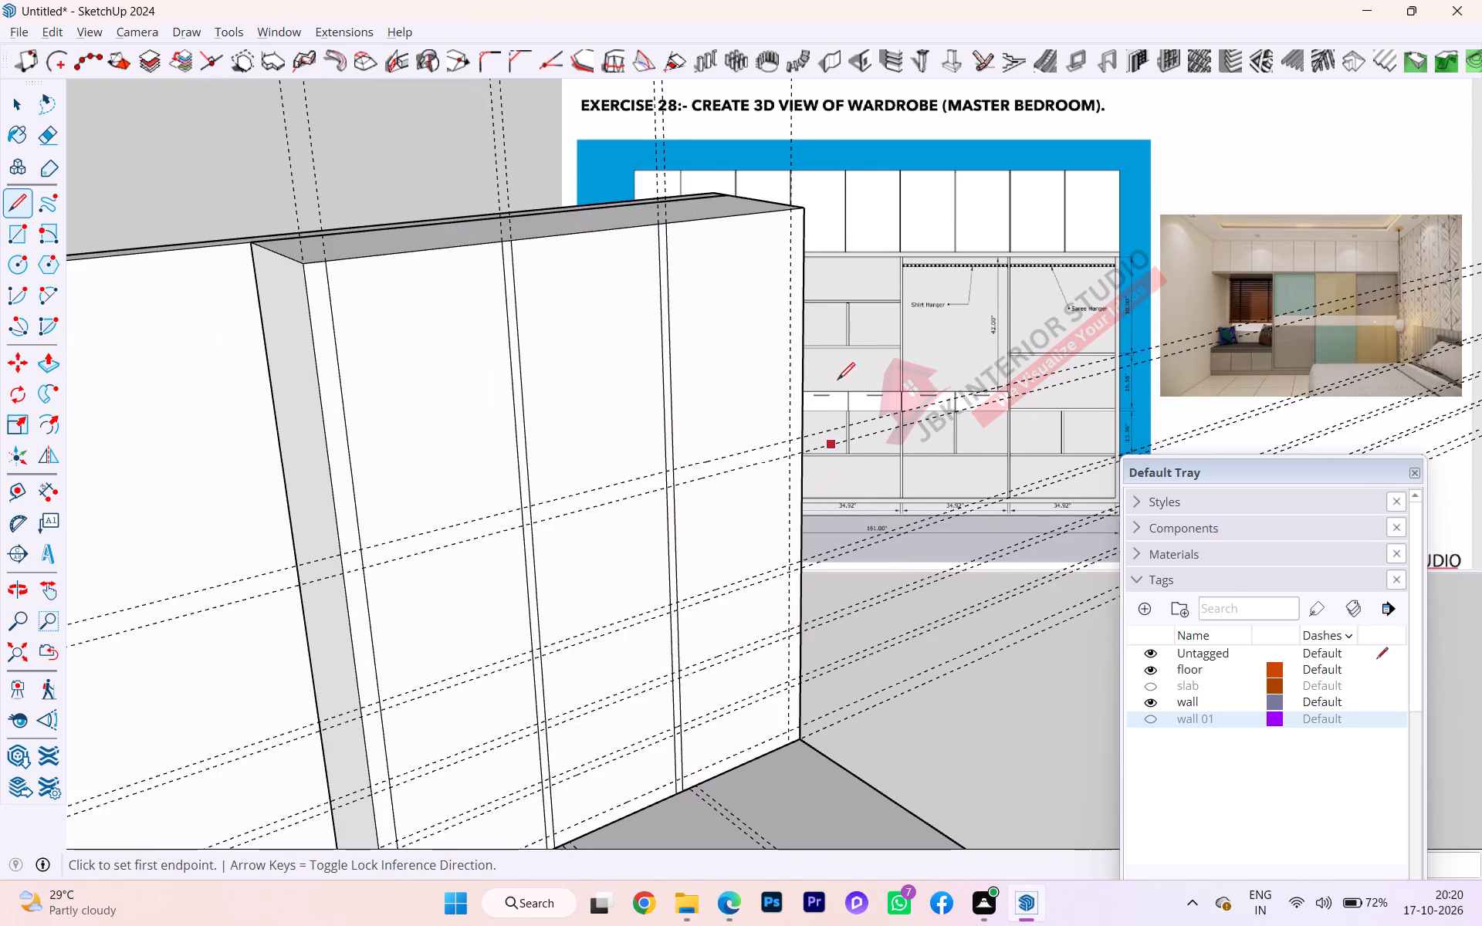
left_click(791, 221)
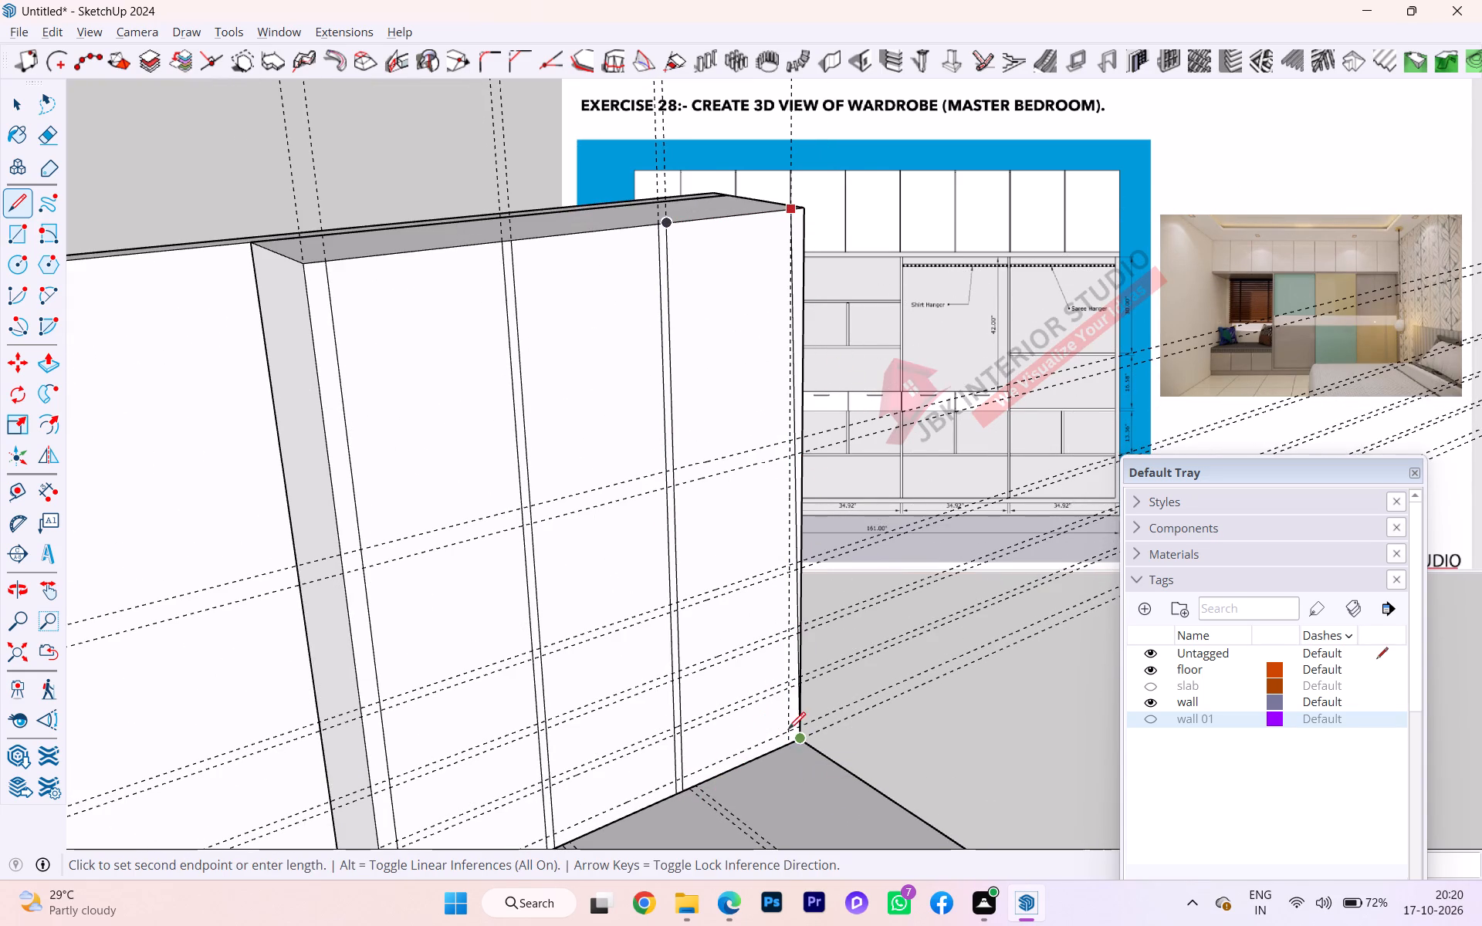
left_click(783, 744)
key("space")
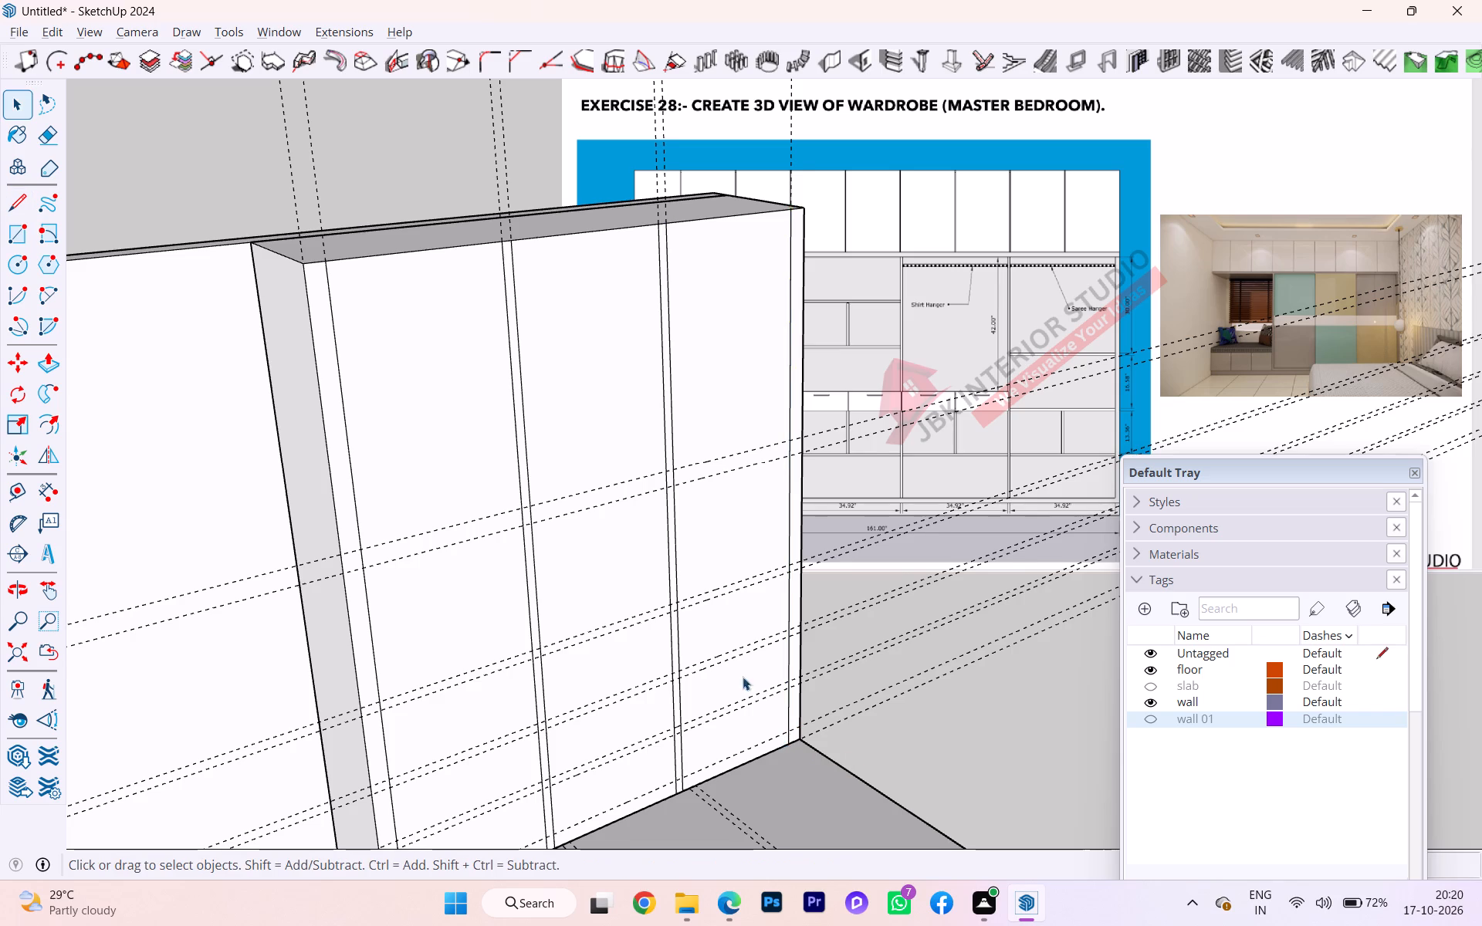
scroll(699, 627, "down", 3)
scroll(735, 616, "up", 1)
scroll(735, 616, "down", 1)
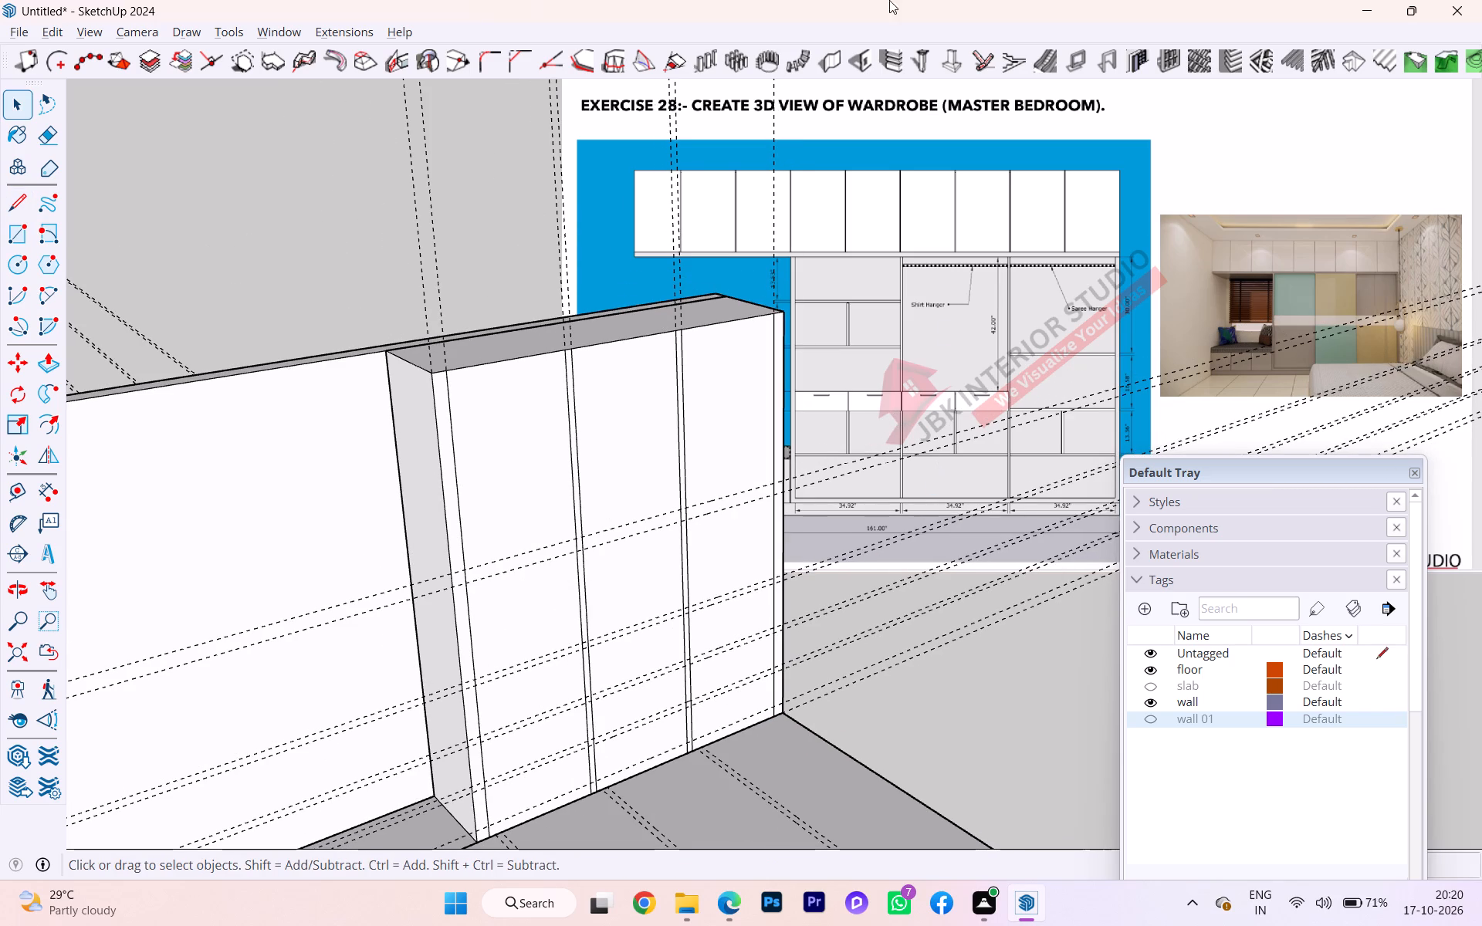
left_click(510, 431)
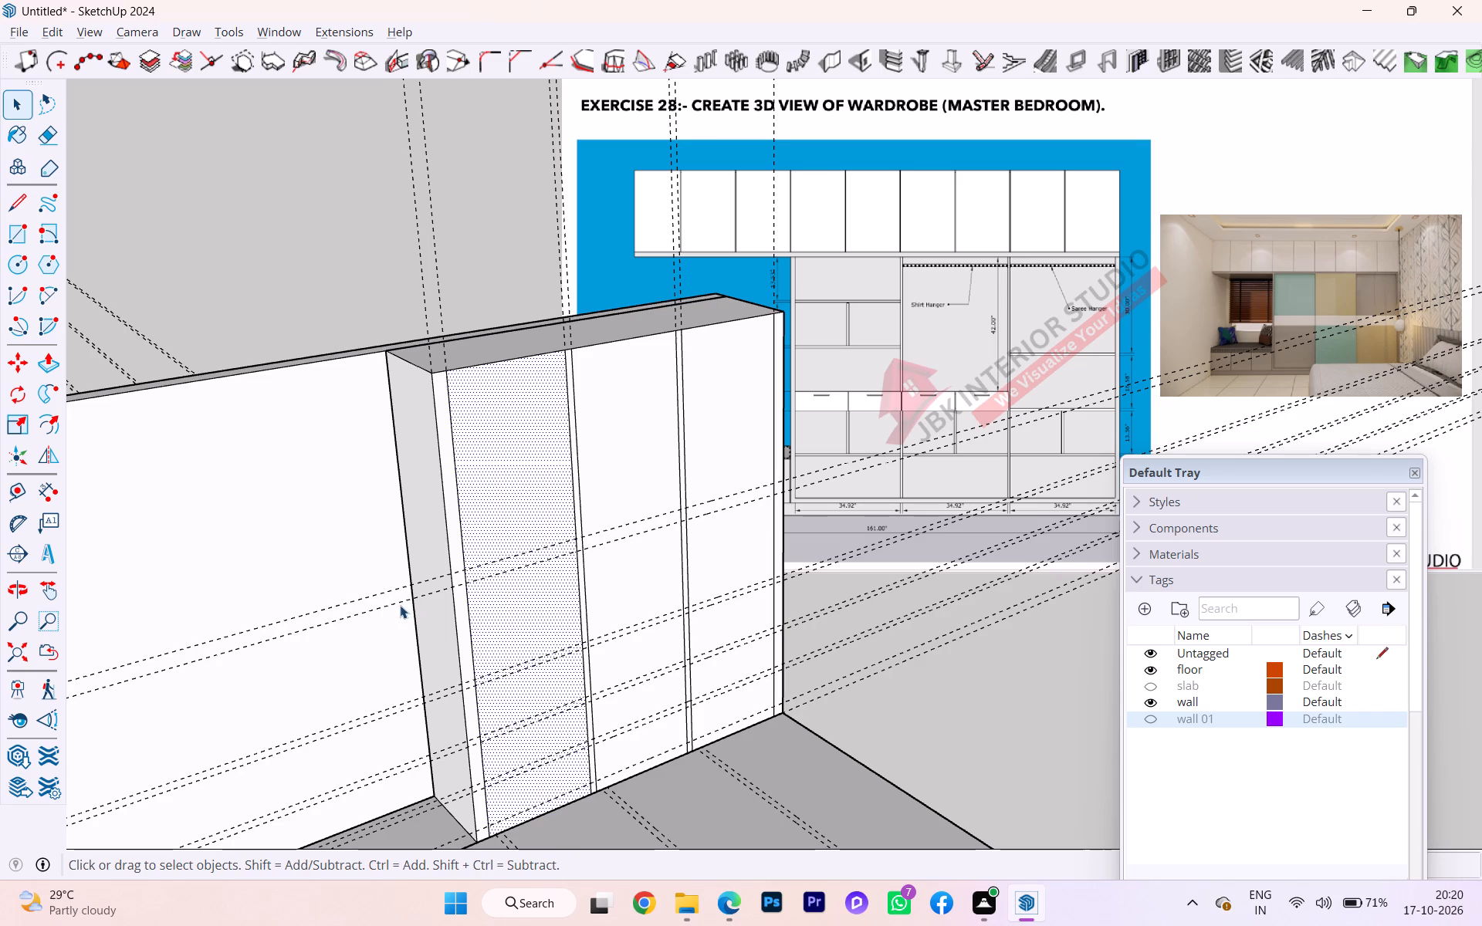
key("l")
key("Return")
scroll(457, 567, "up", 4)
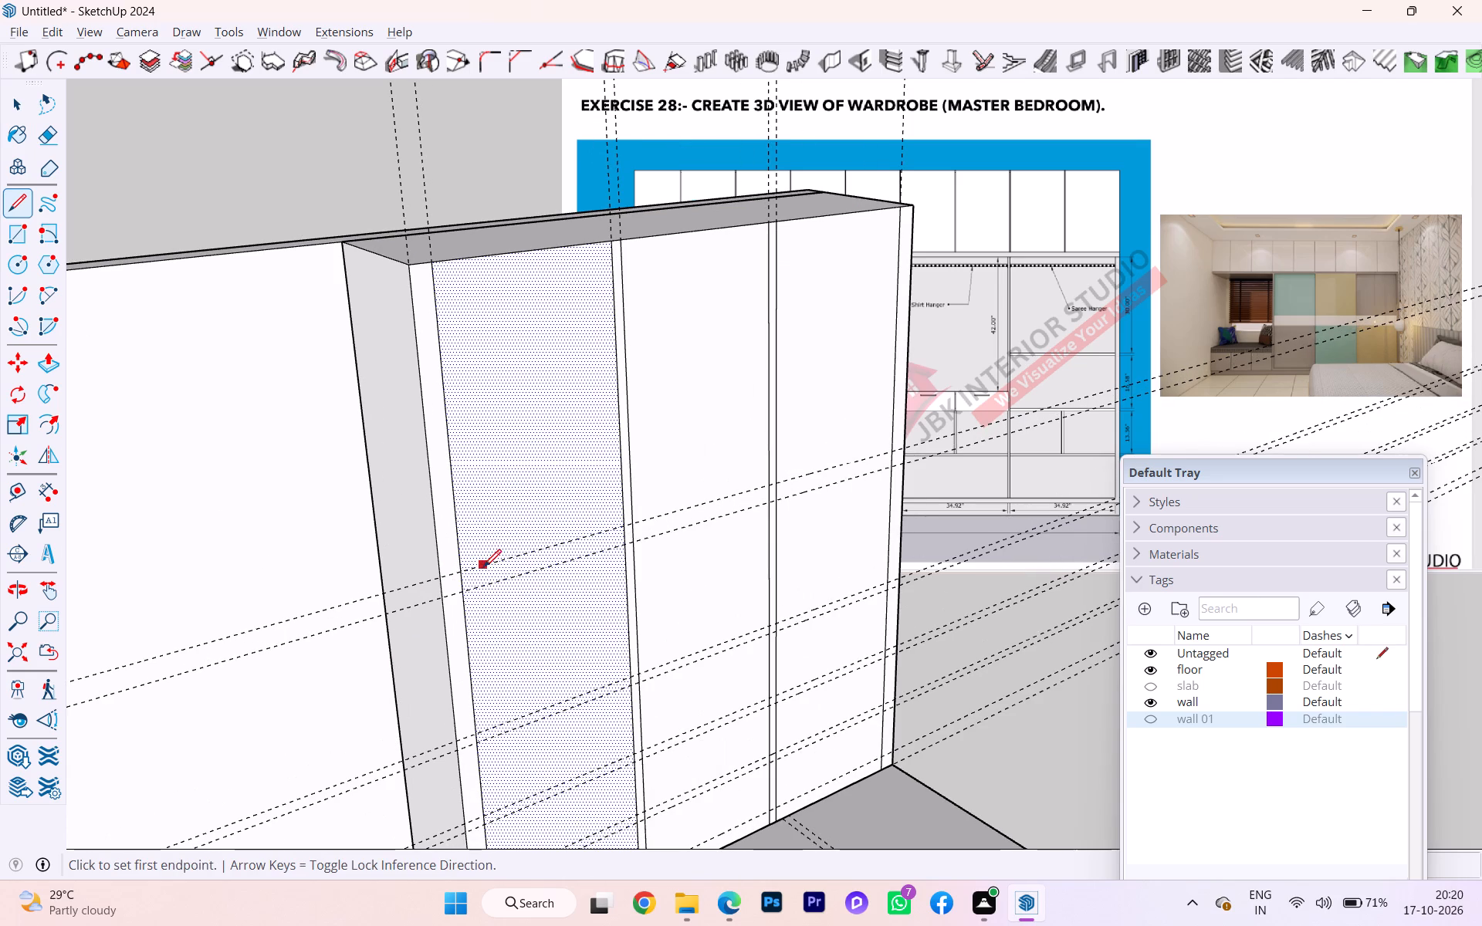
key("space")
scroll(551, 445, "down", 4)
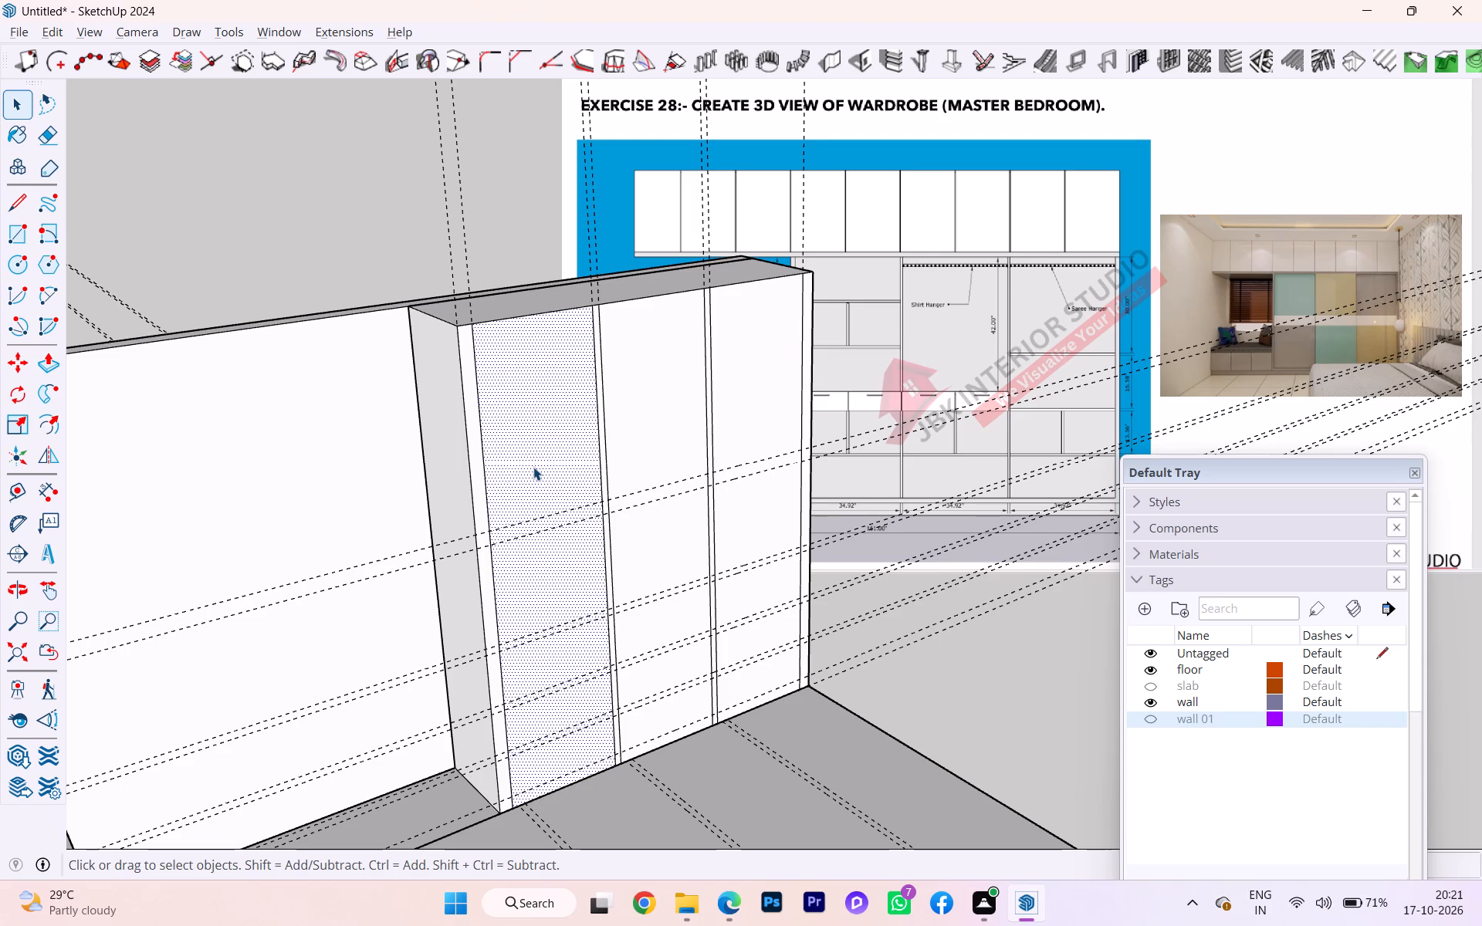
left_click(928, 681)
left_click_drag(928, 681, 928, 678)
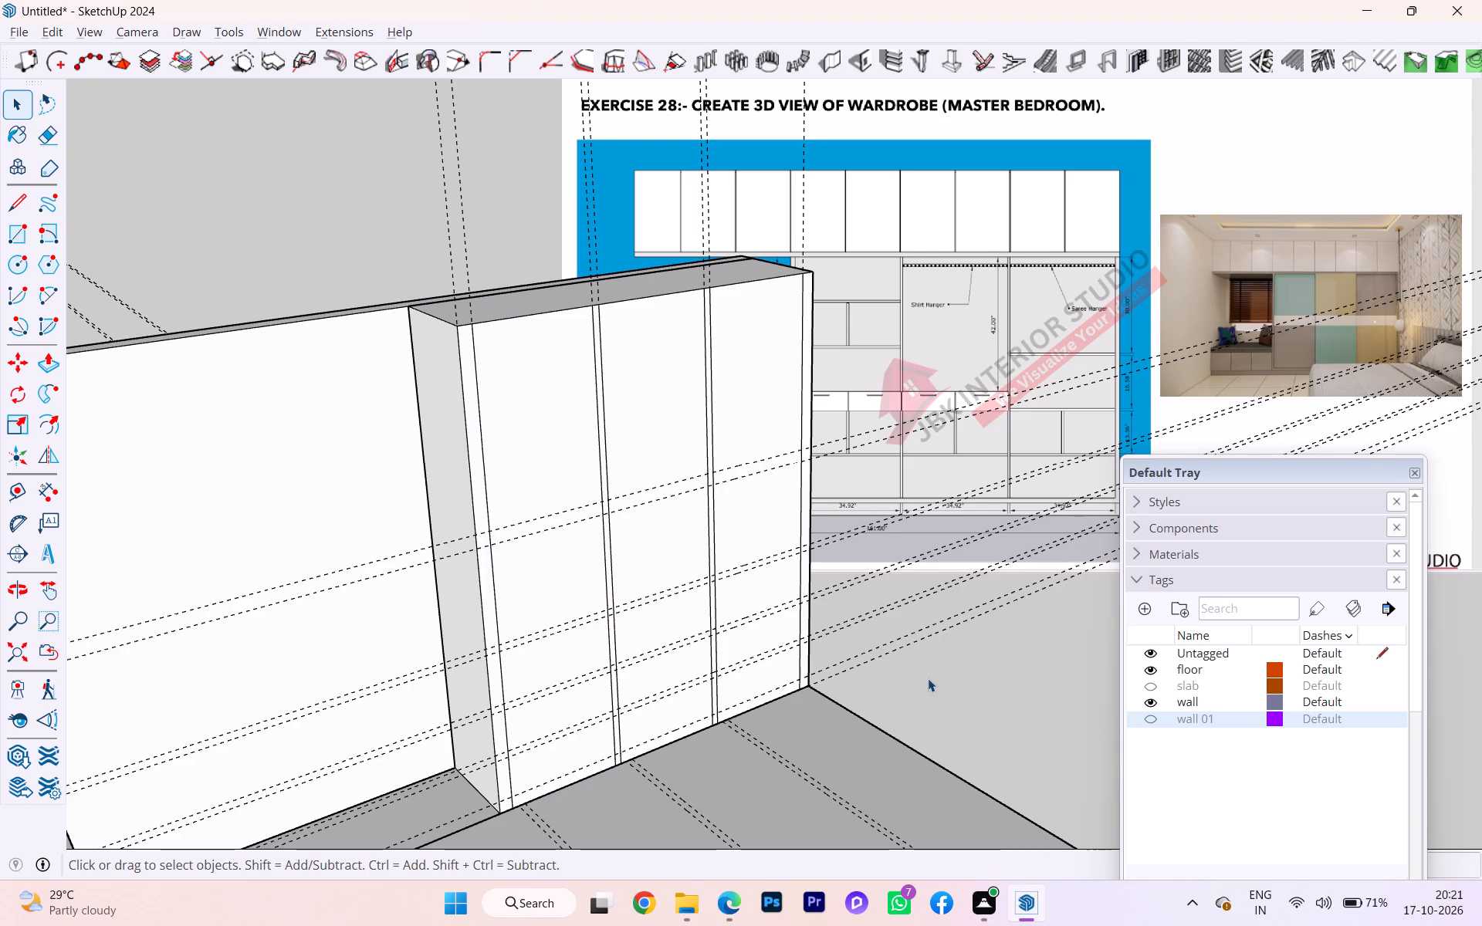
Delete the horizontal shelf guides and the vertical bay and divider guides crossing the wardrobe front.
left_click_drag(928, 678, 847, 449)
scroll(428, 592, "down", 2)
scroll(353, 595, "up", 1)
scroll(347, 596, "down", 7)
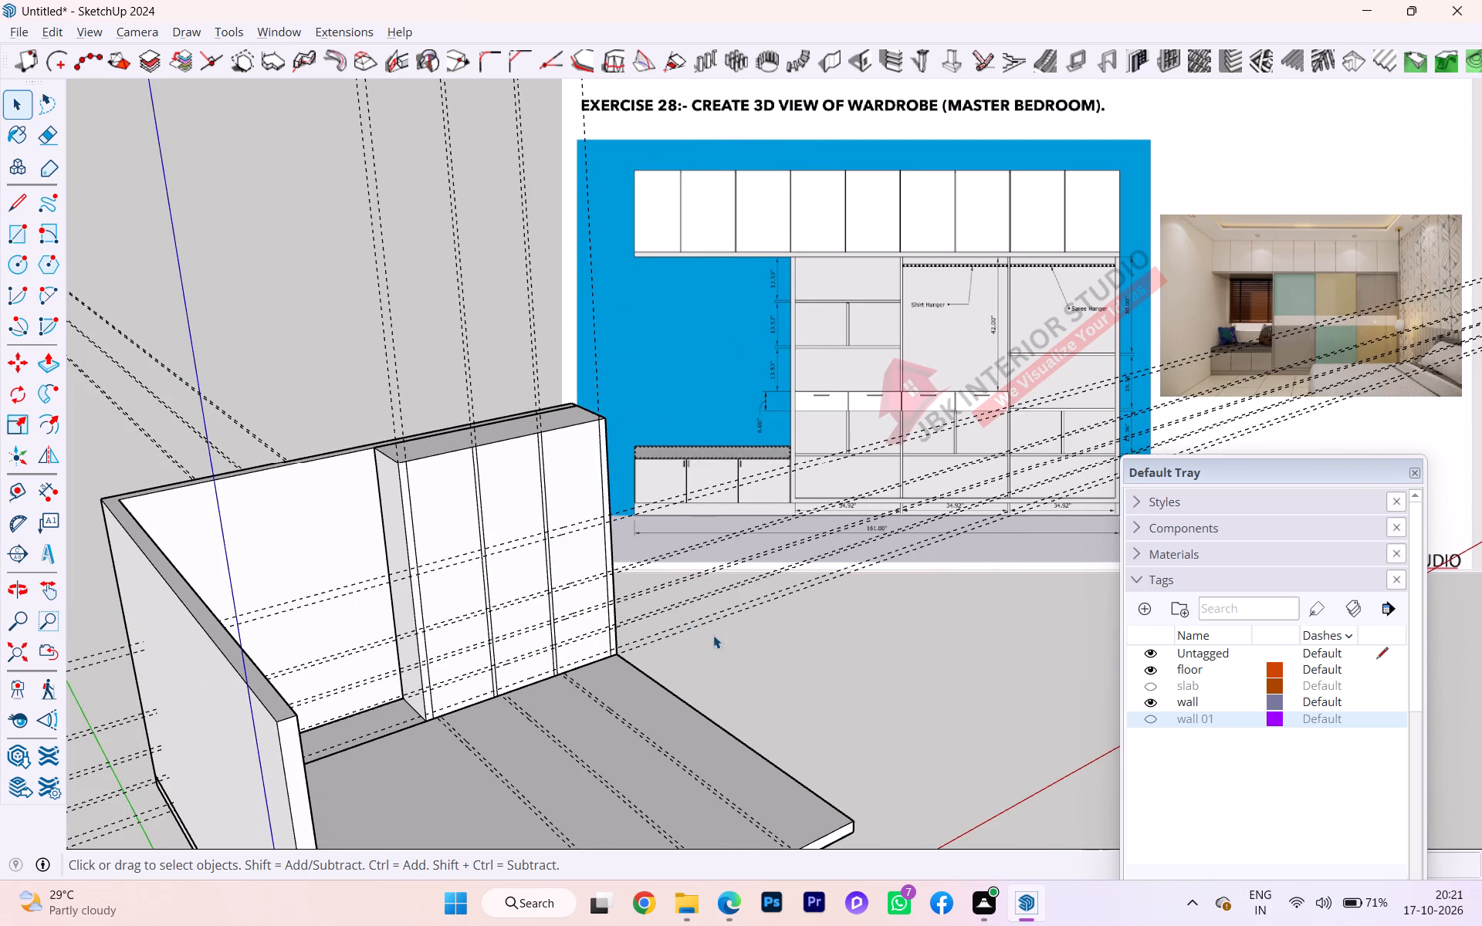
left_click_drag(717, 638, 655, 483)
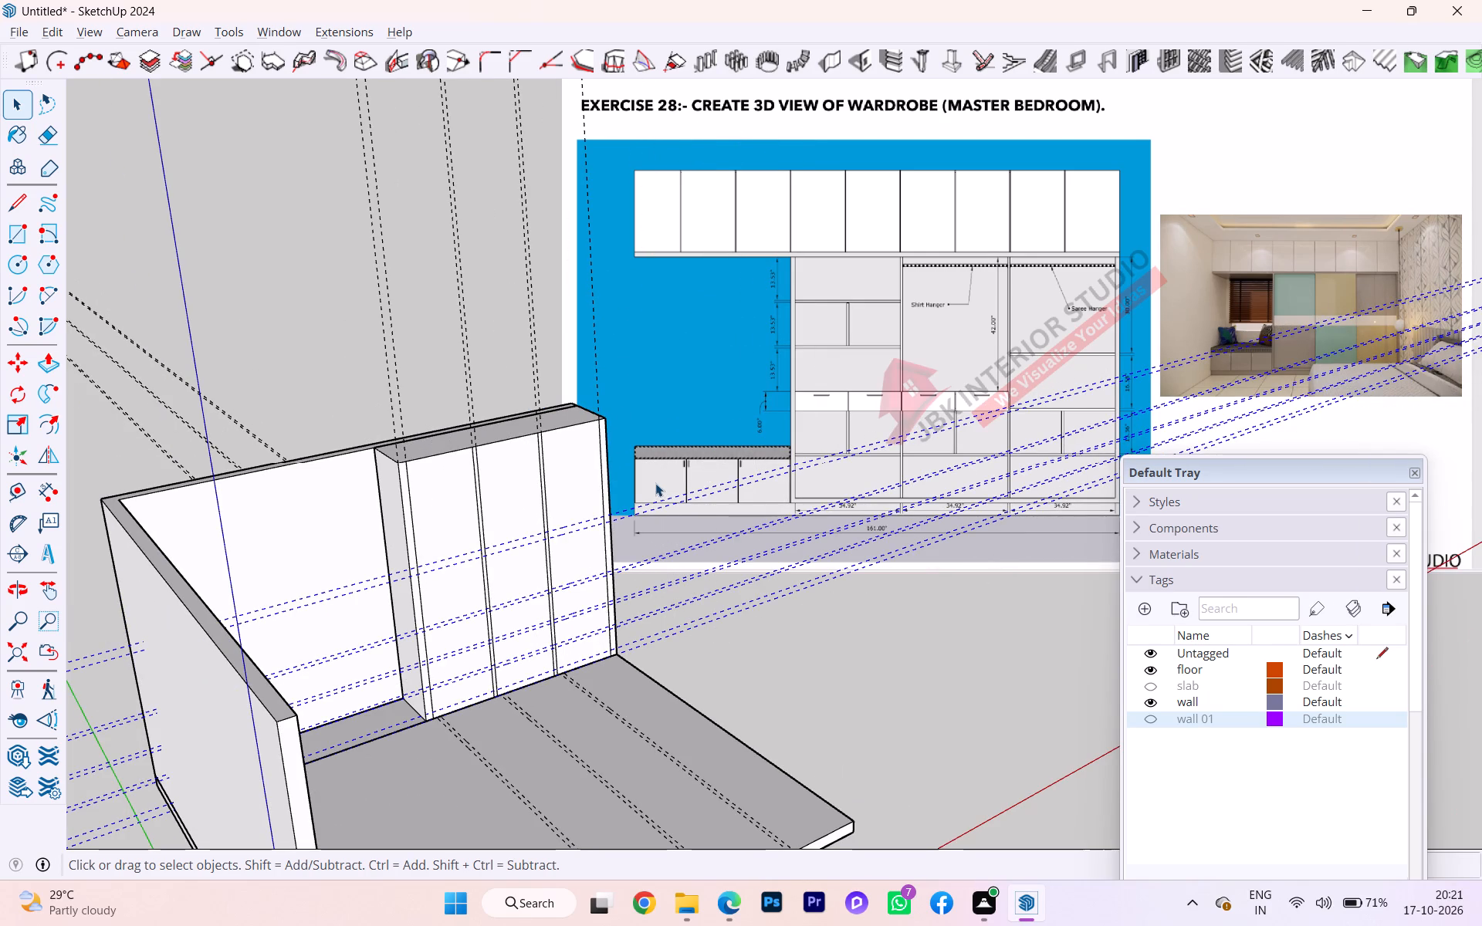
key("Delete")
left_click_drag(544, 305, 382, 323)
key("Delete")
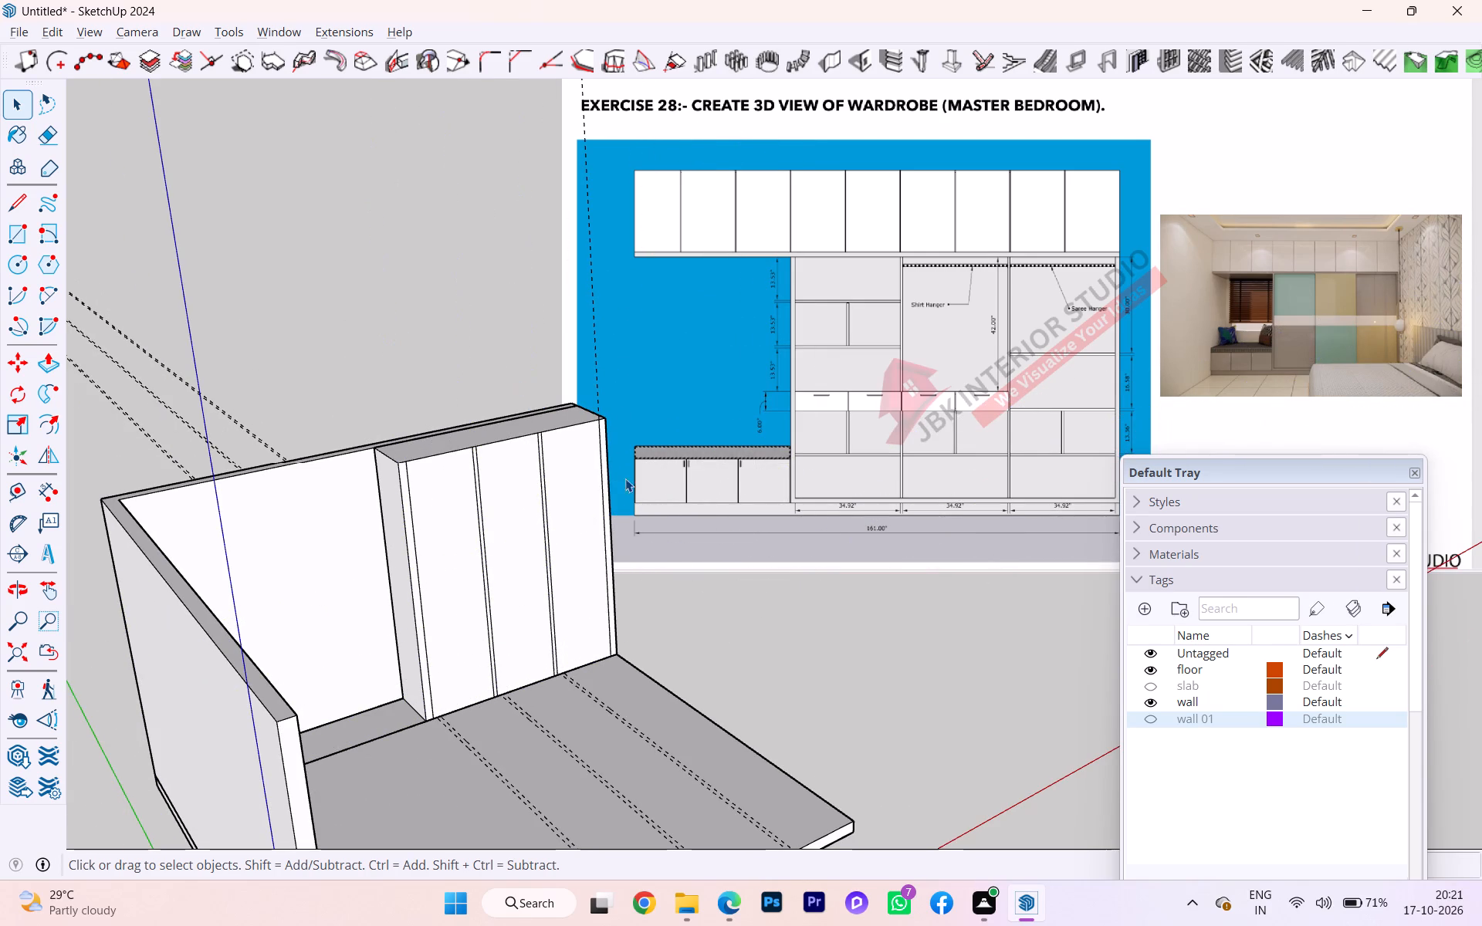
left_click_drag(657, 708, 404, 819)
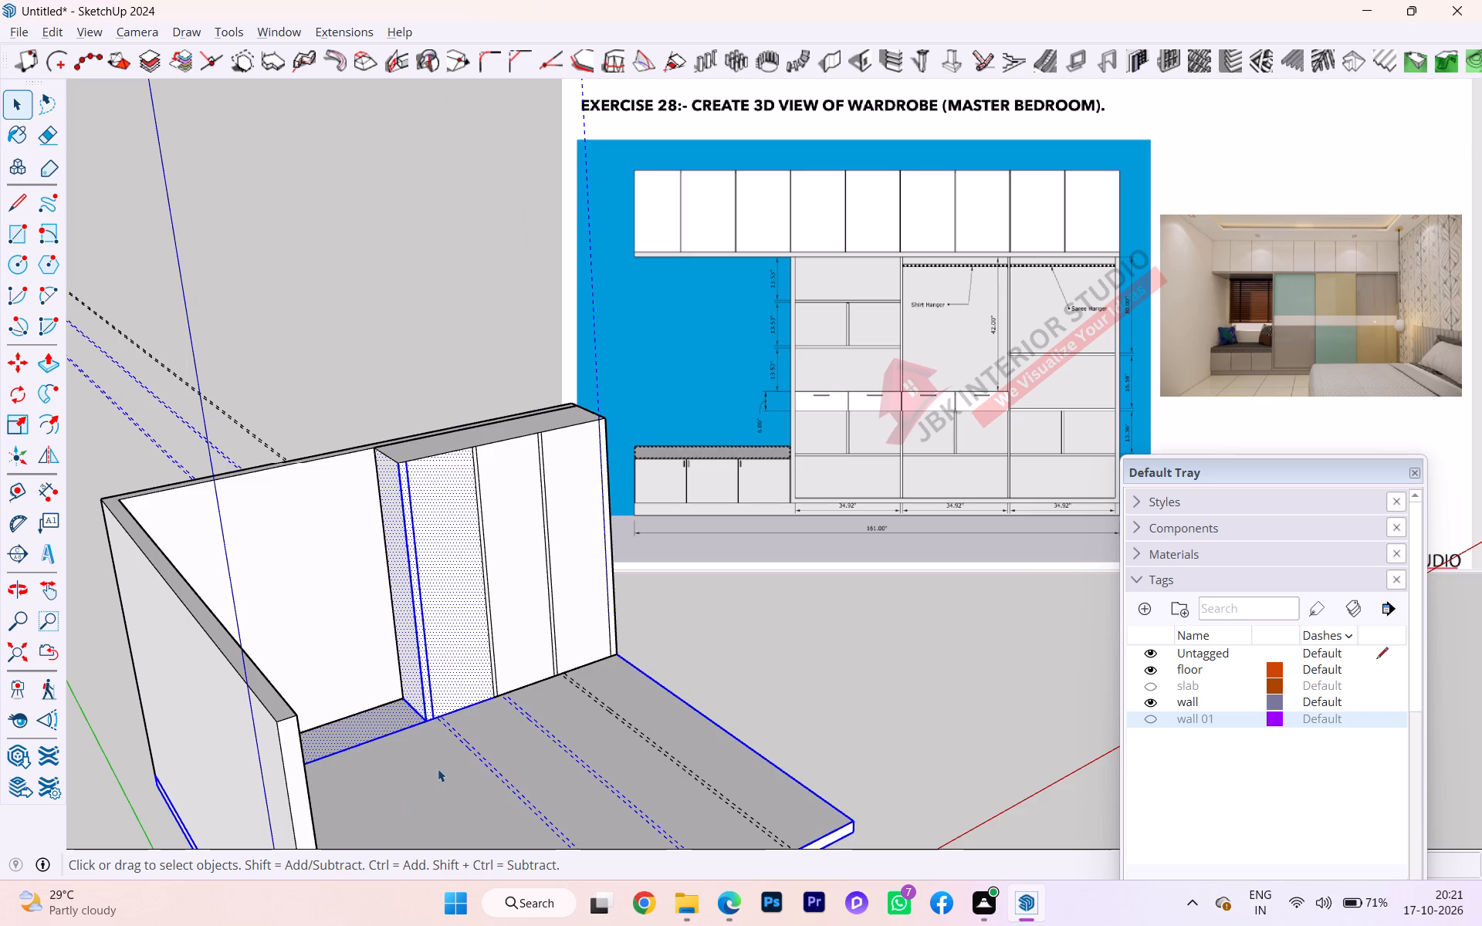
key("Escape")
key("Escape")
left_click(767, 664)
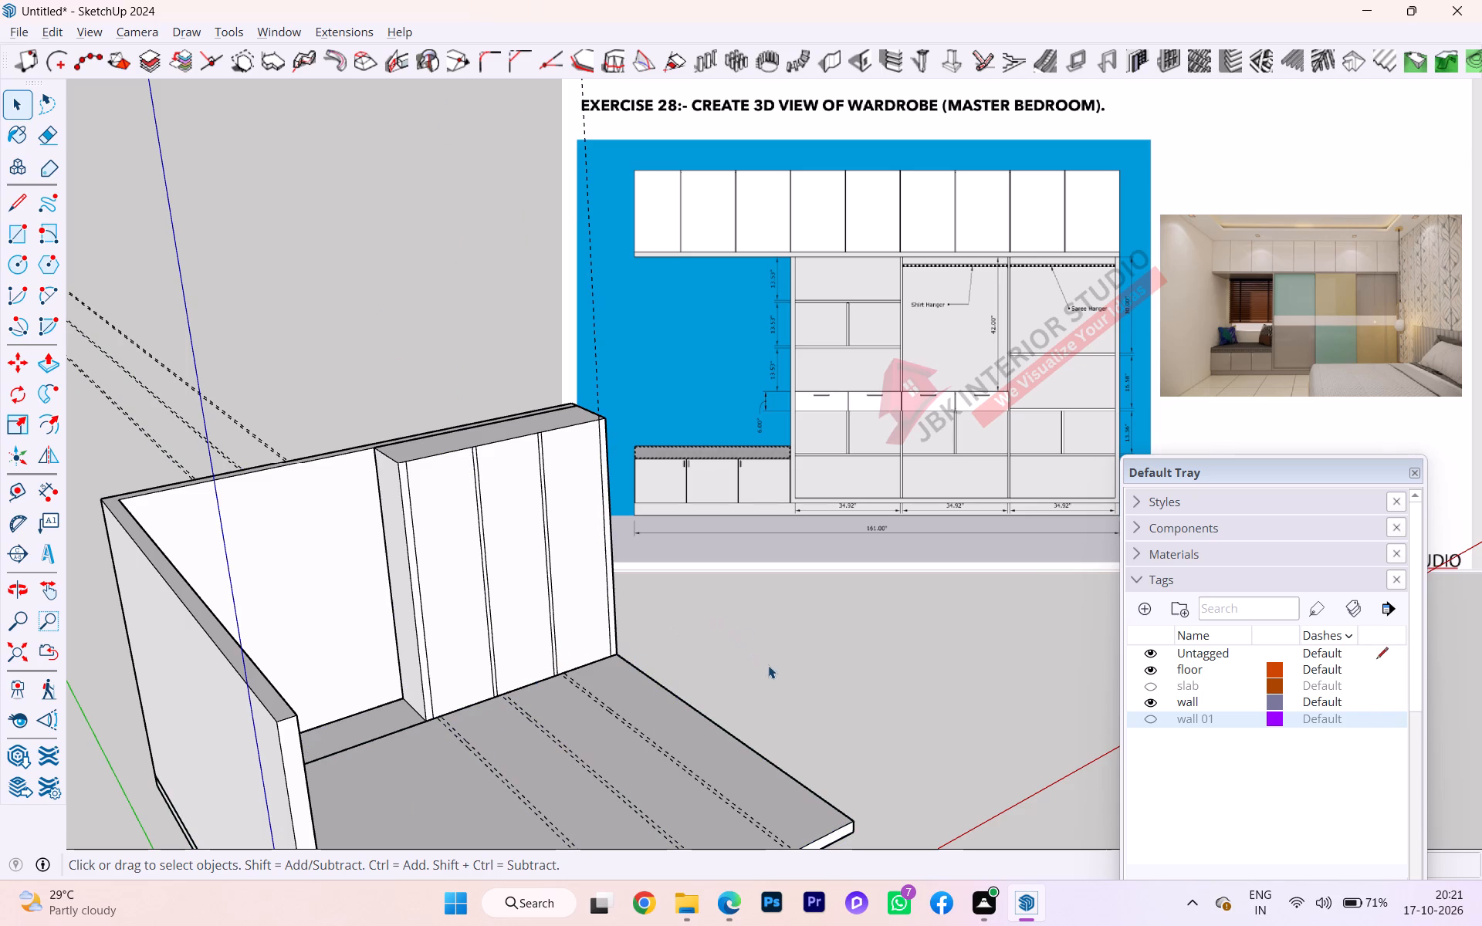
Undo the guide deletions, traced lines, wardrobe block and its guides, back to the bare walls and floor with a single floor guide.
key("ctrl+z")
key("ctrl+z")
key("ctrl+z")
key("ctrl+z")
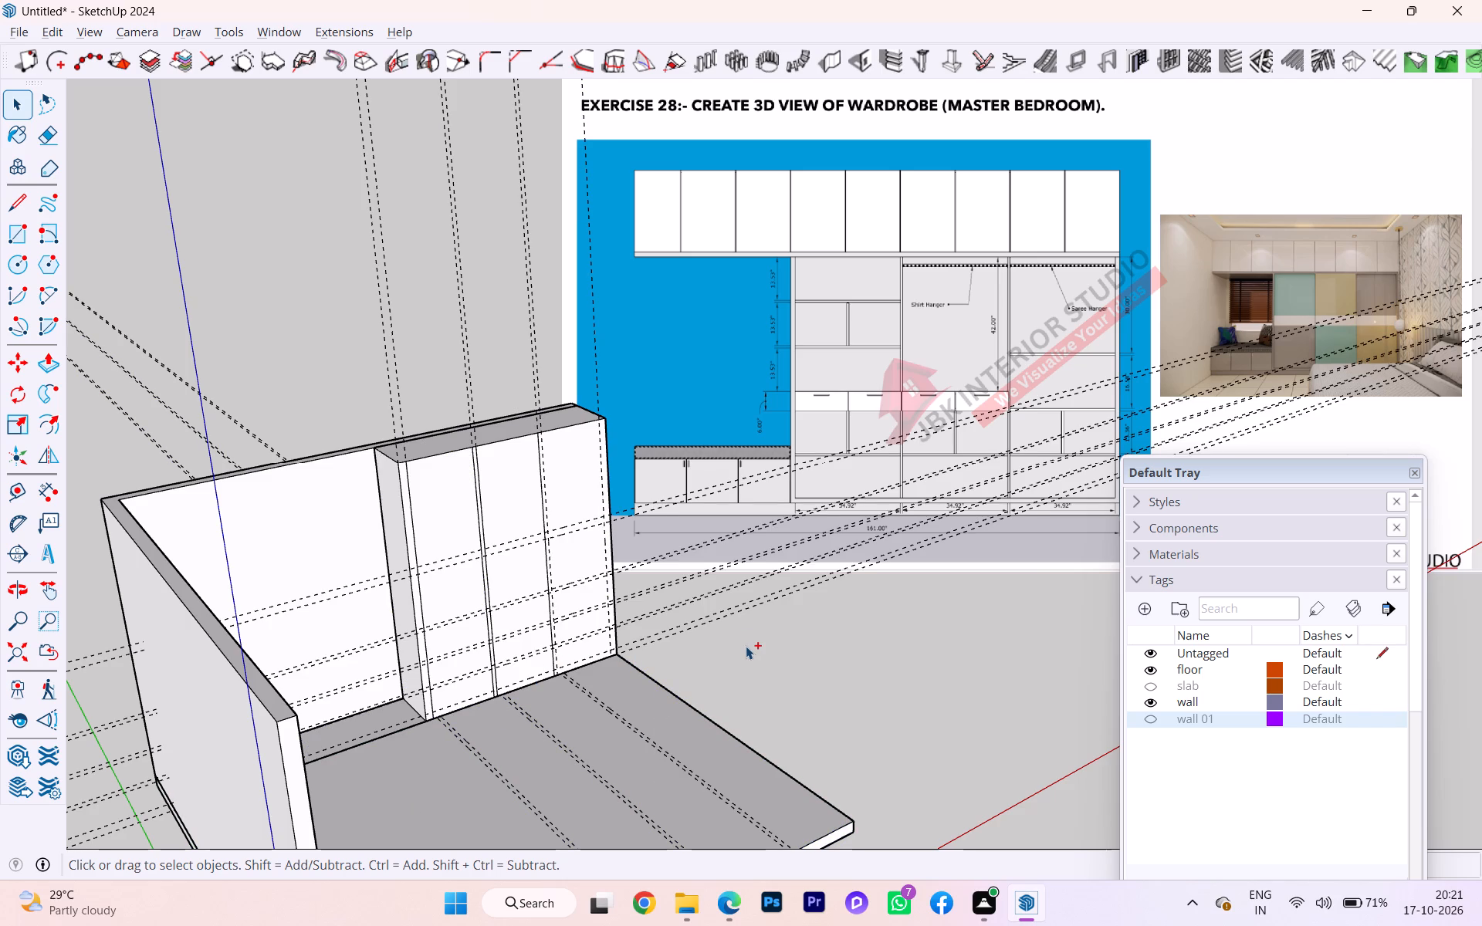
key("ctrl+z")
key("ctrl+z")
key("ctrl+z")
key("ctrl+z")
key("ctrl+z")
key("ctrl+z")
key("ctrl+z")
key("ctrl+z")
key("ctrl+z")
key("ctrl+z")
key("ctrl+z")
key("ctrl+z")
key("ctrl+z")
key("ctrl+z")
key("ctrl+z")
key("ctrl+z")
key("ctrl+z")
key("ctrl+z")
key("ctrl+z")
key("ctrl+z")
key("ctrl+z")
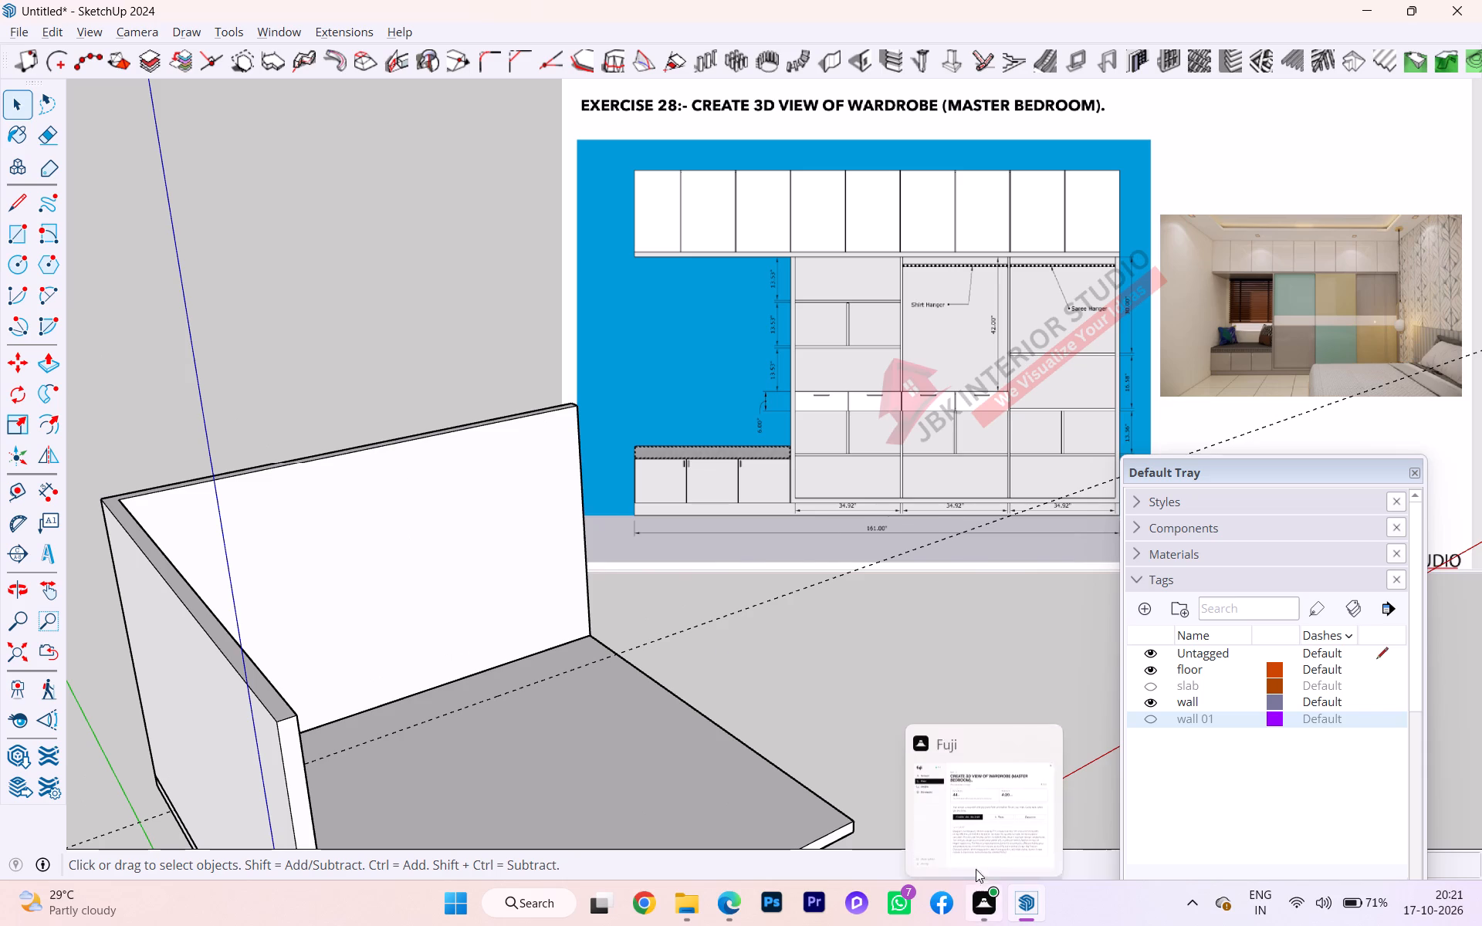
scroll(918, 379, "up", 2)
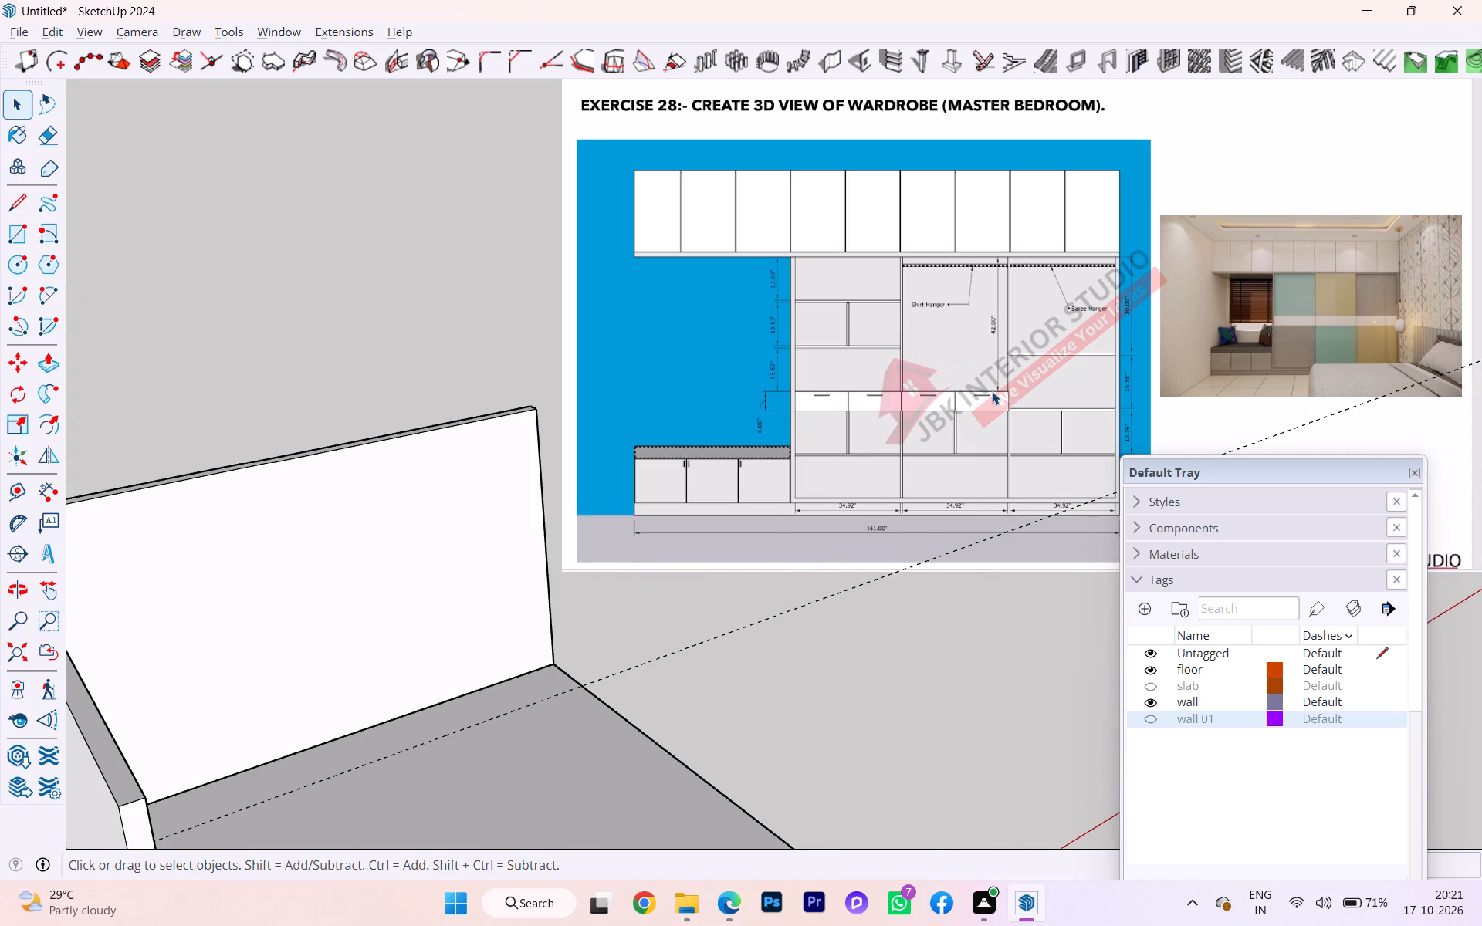
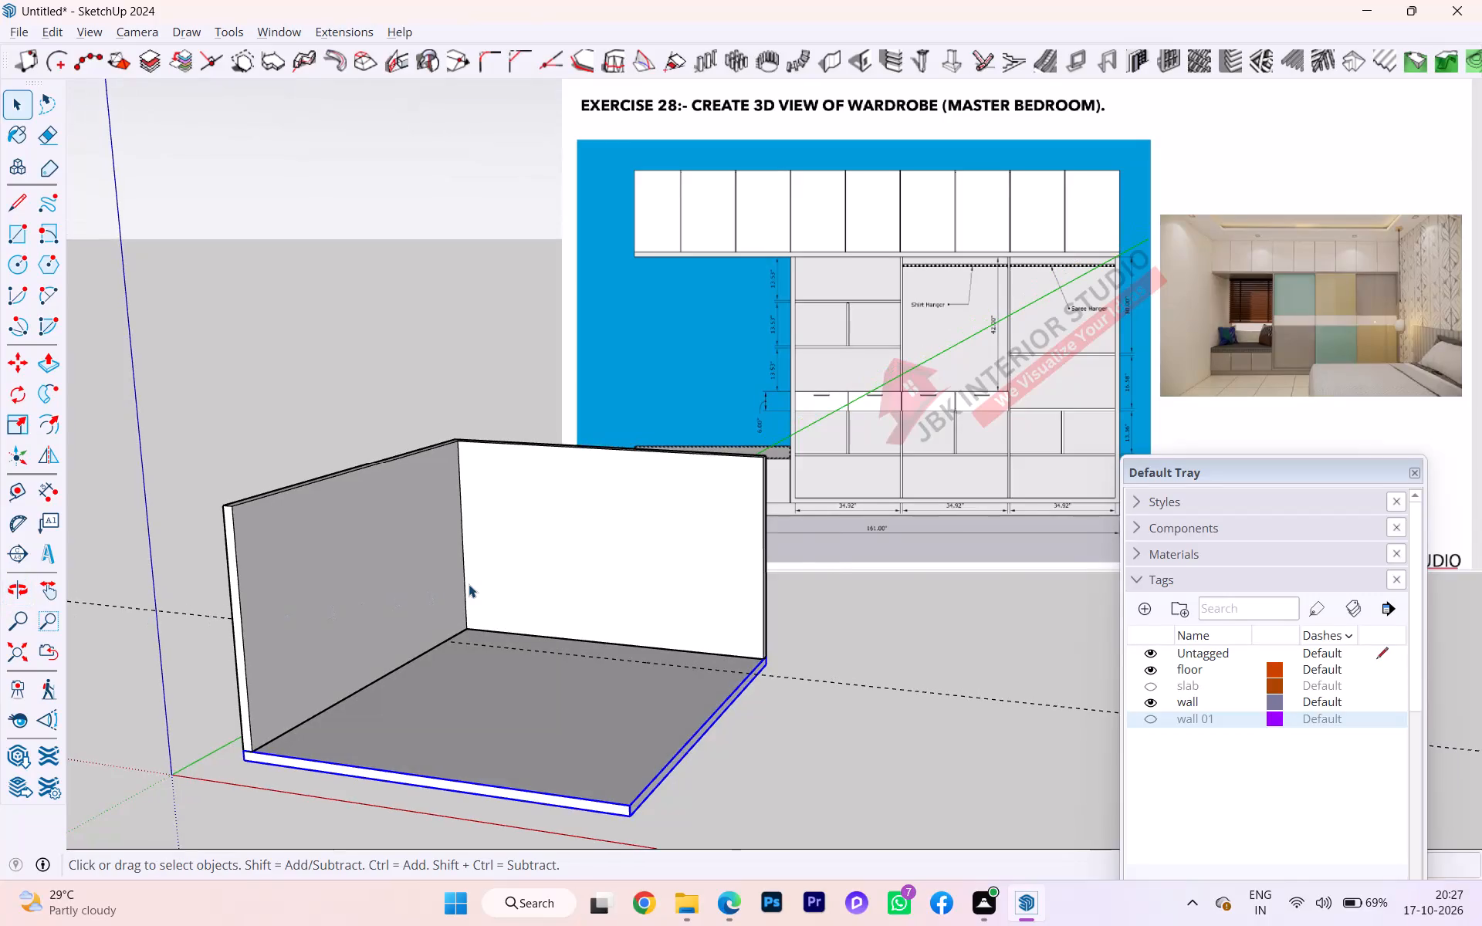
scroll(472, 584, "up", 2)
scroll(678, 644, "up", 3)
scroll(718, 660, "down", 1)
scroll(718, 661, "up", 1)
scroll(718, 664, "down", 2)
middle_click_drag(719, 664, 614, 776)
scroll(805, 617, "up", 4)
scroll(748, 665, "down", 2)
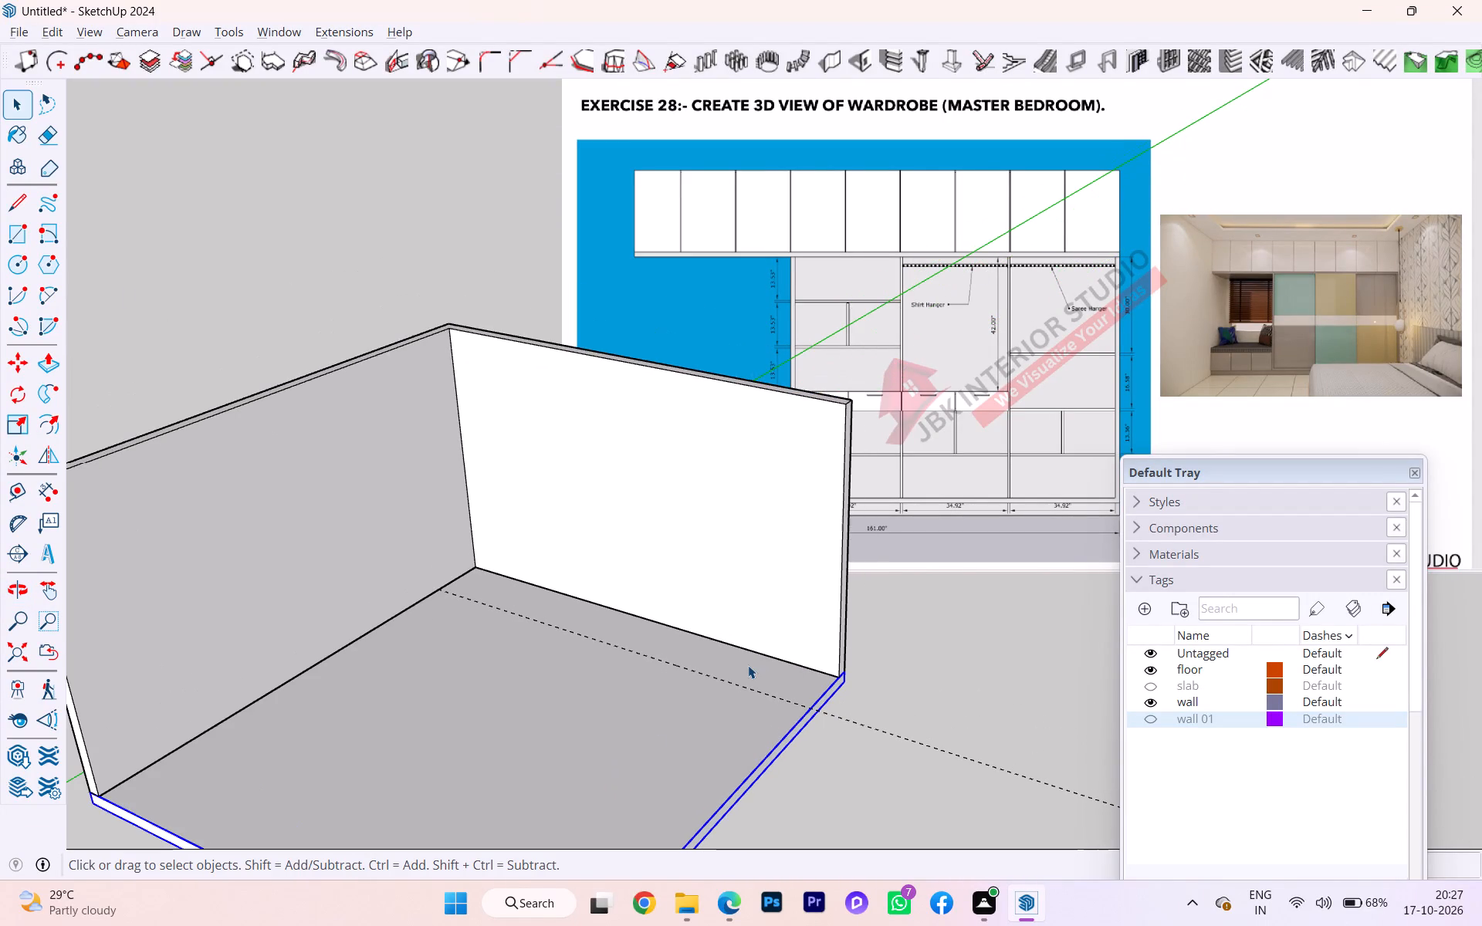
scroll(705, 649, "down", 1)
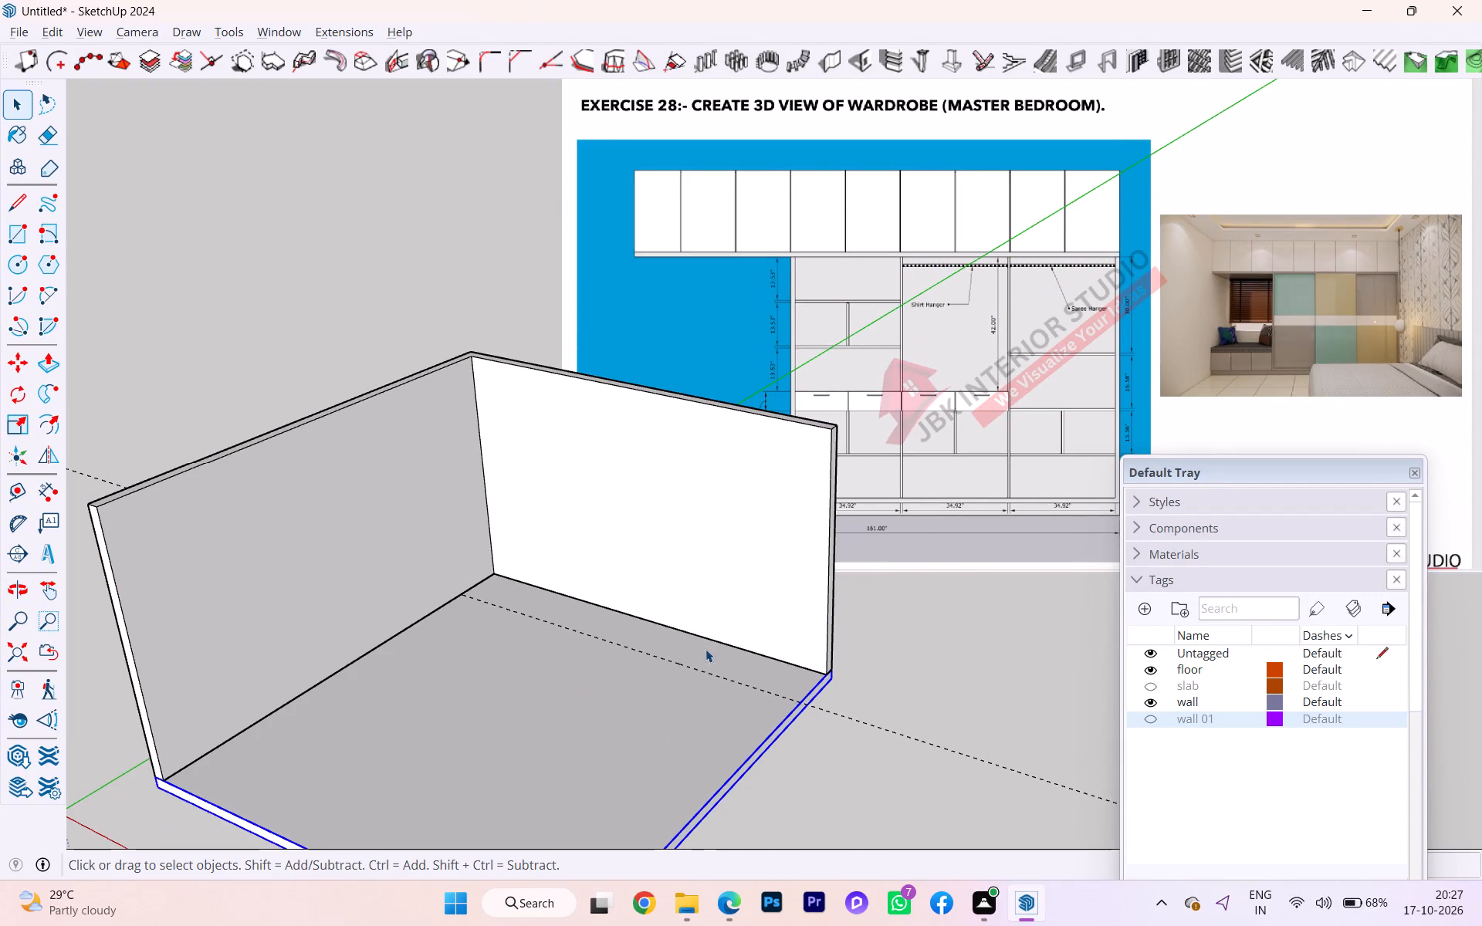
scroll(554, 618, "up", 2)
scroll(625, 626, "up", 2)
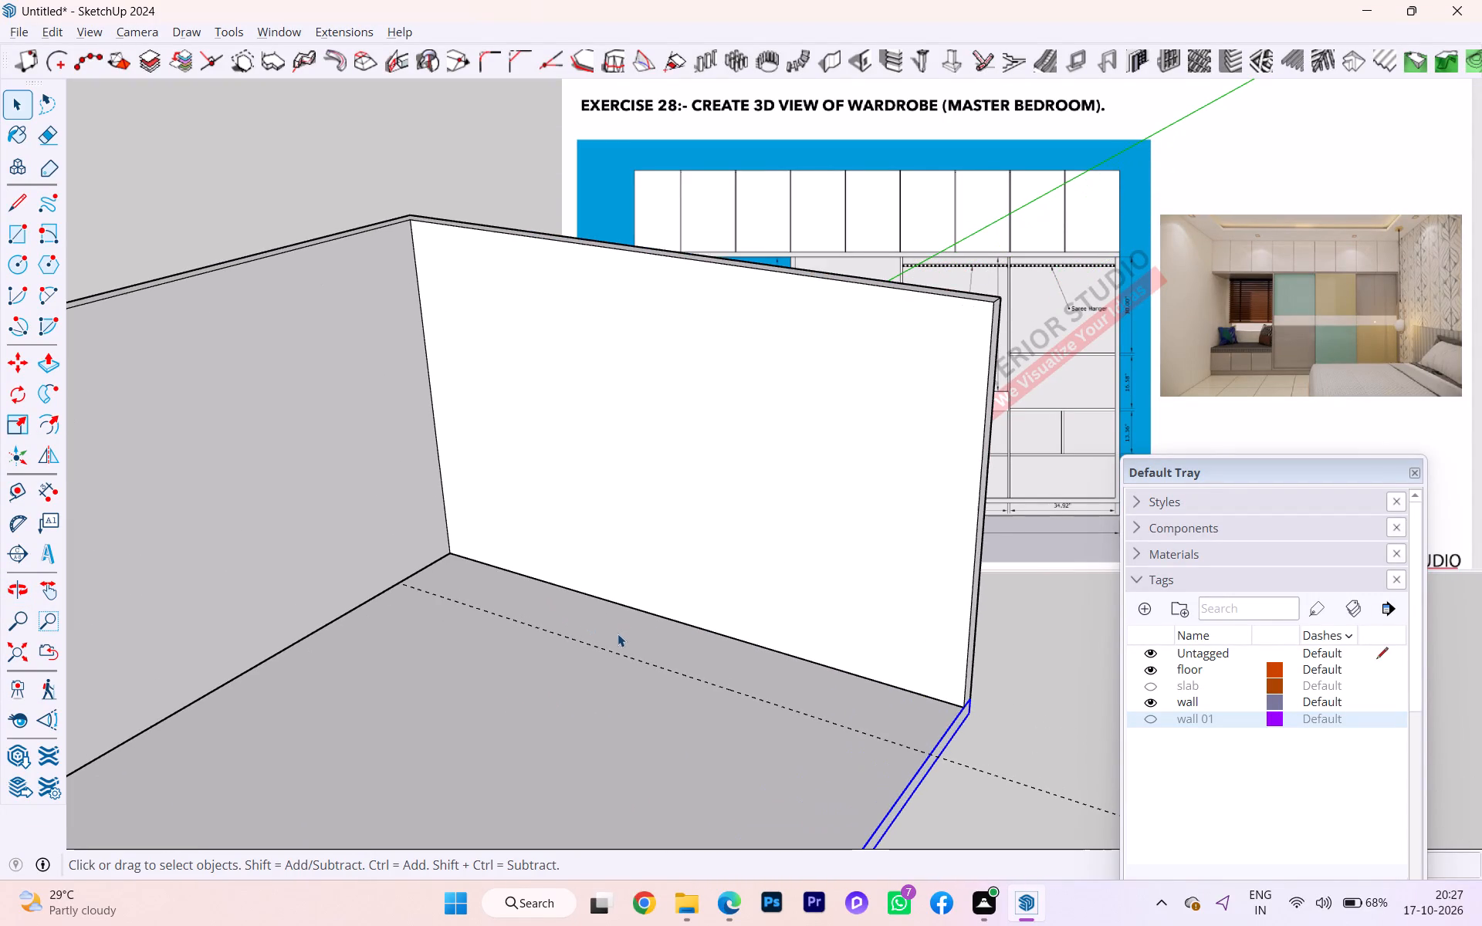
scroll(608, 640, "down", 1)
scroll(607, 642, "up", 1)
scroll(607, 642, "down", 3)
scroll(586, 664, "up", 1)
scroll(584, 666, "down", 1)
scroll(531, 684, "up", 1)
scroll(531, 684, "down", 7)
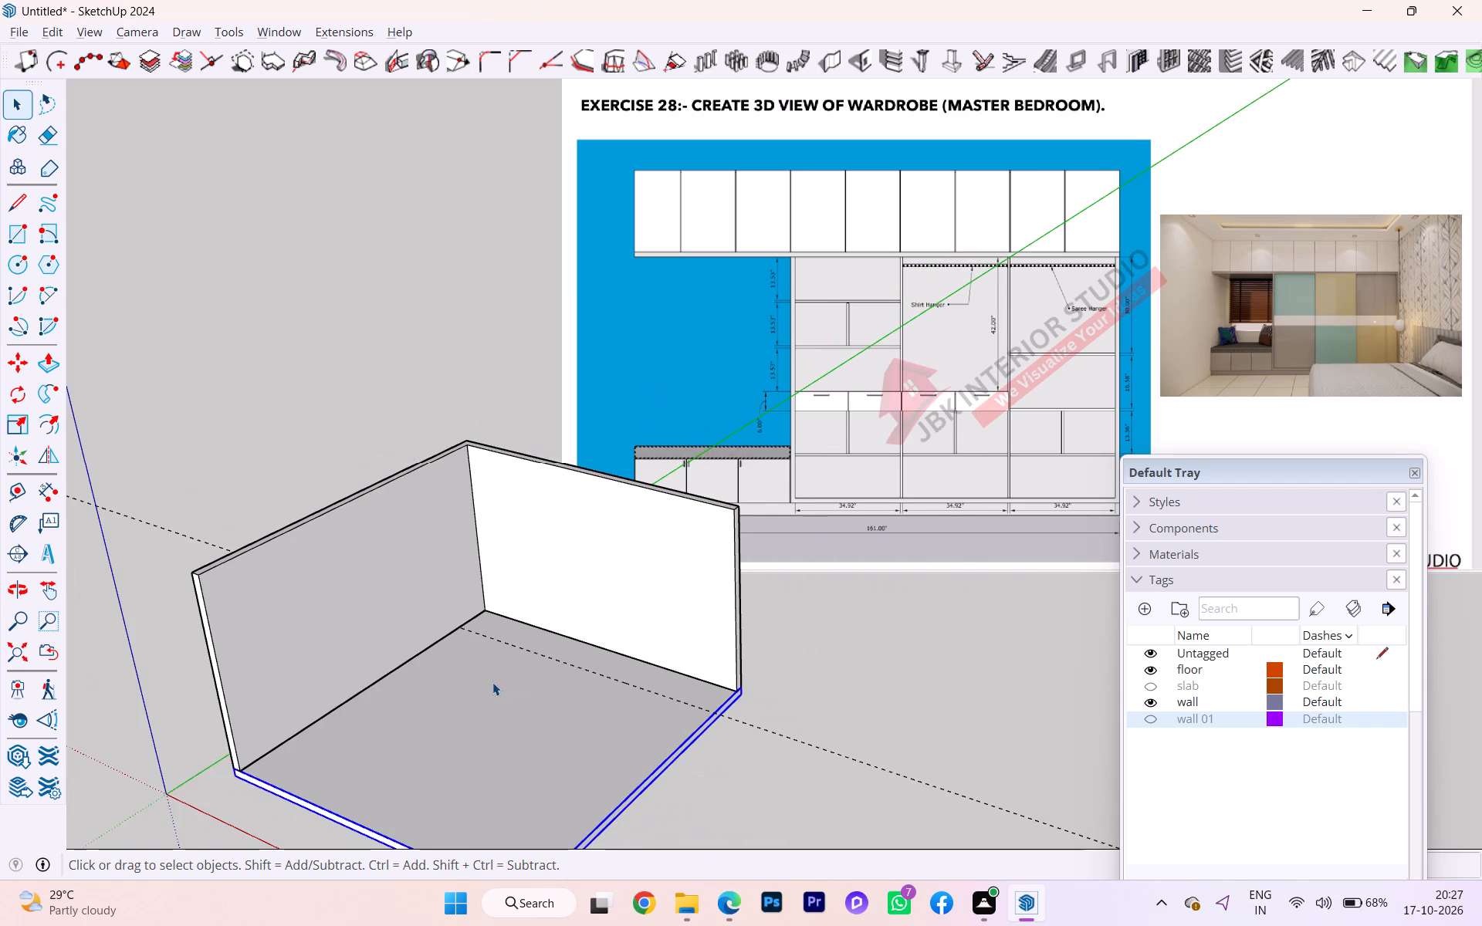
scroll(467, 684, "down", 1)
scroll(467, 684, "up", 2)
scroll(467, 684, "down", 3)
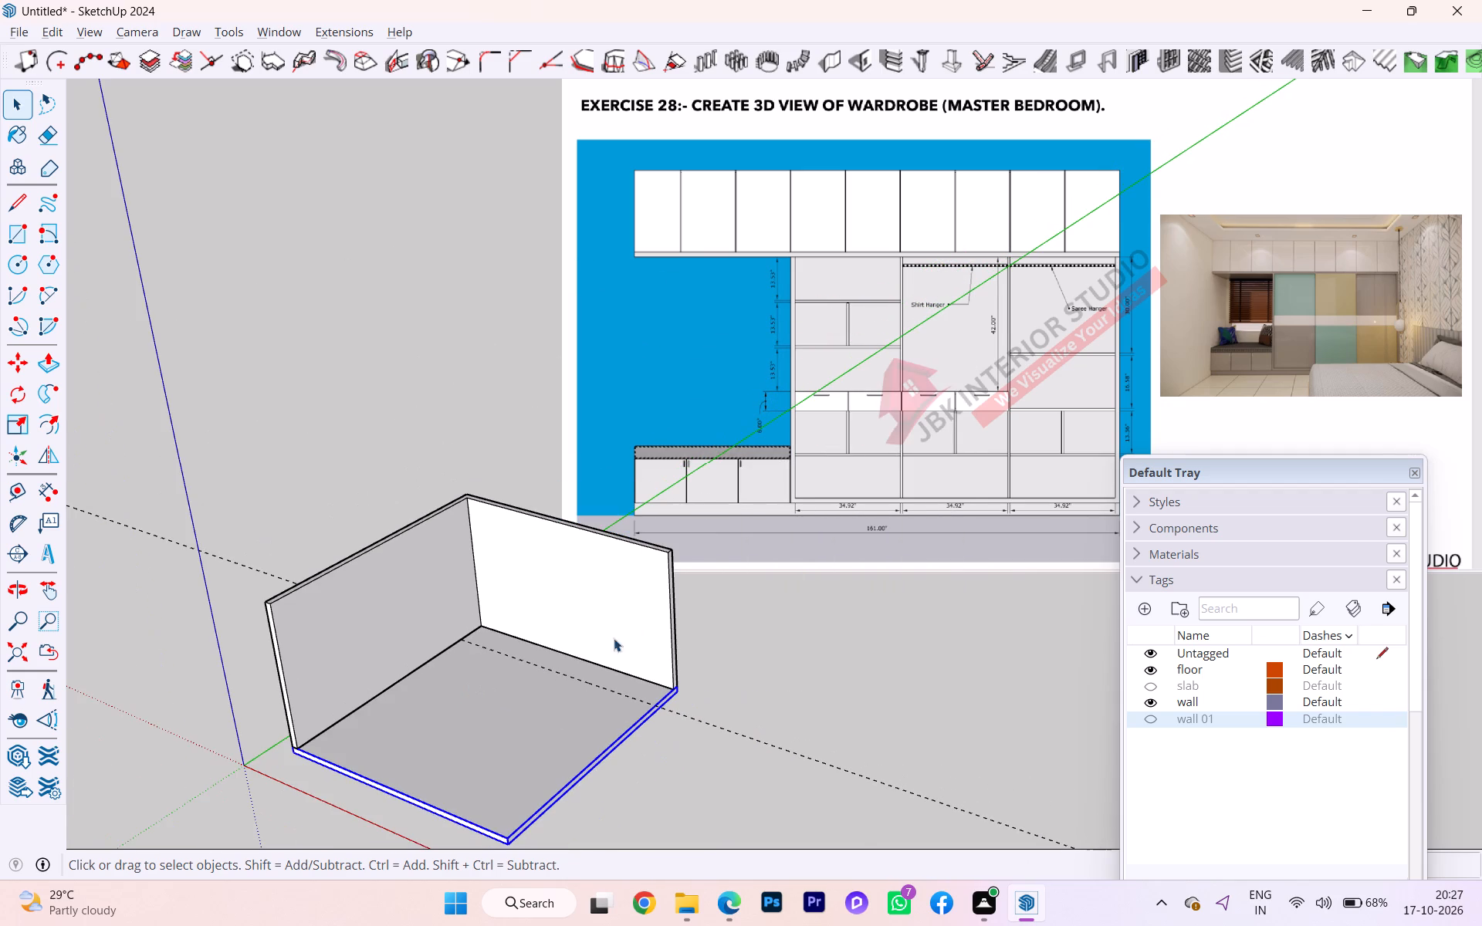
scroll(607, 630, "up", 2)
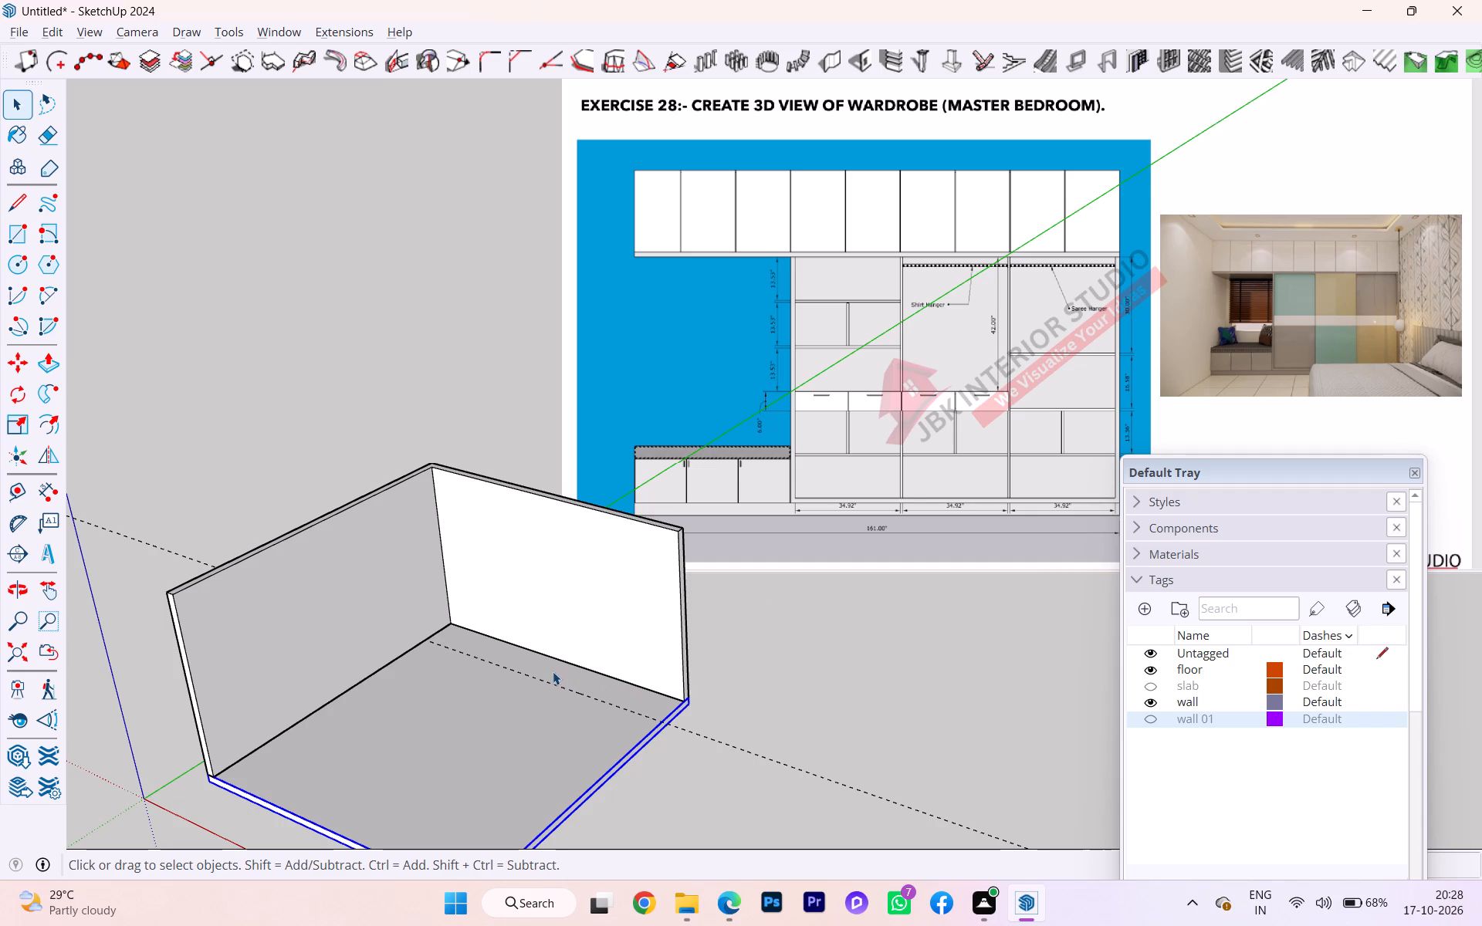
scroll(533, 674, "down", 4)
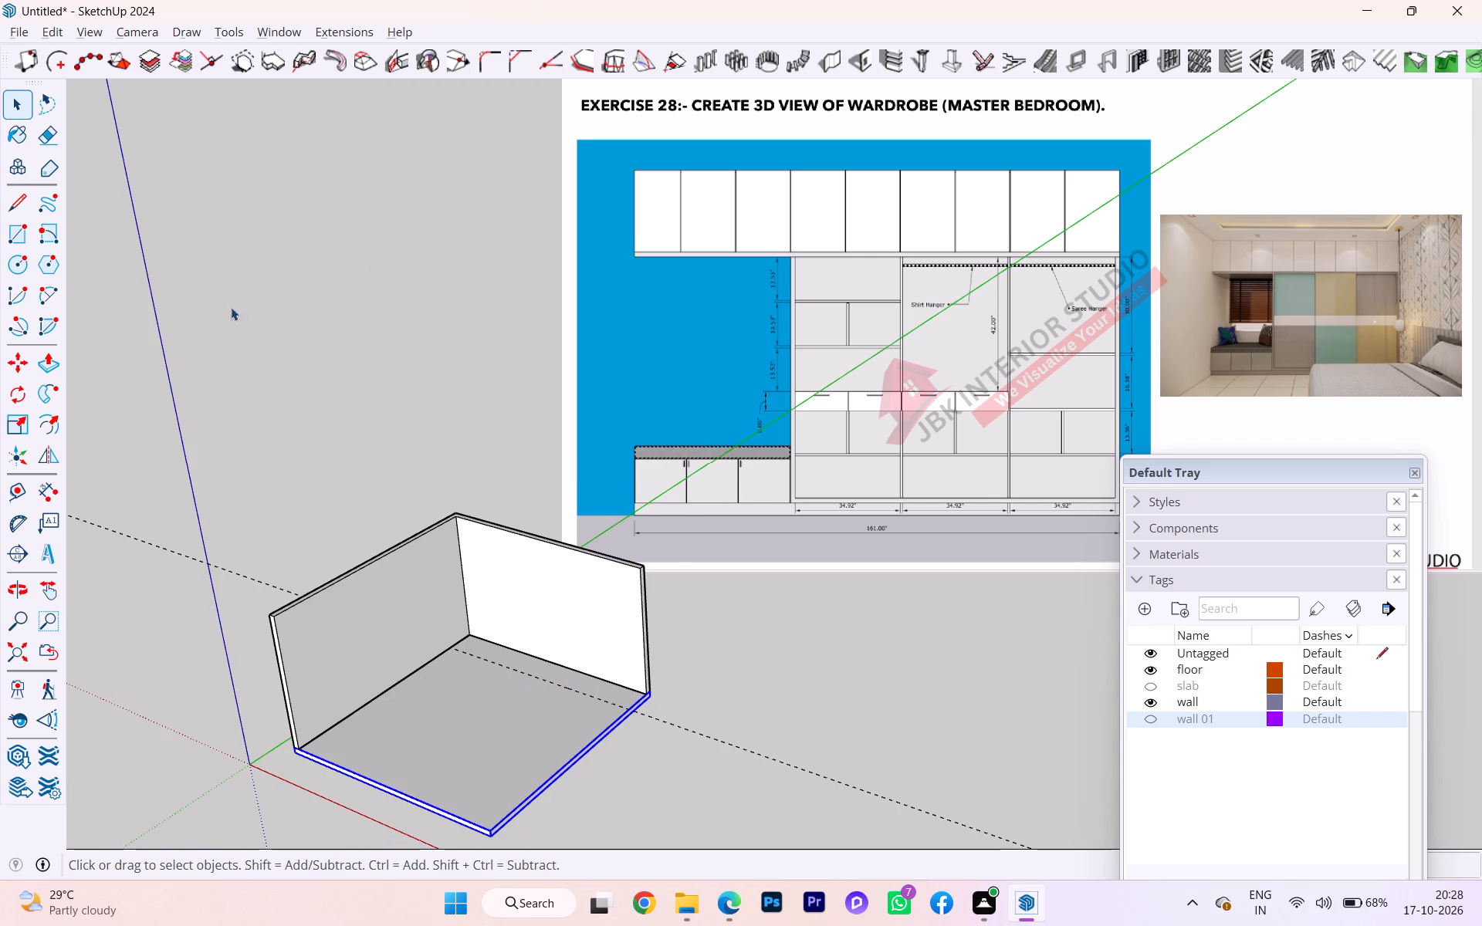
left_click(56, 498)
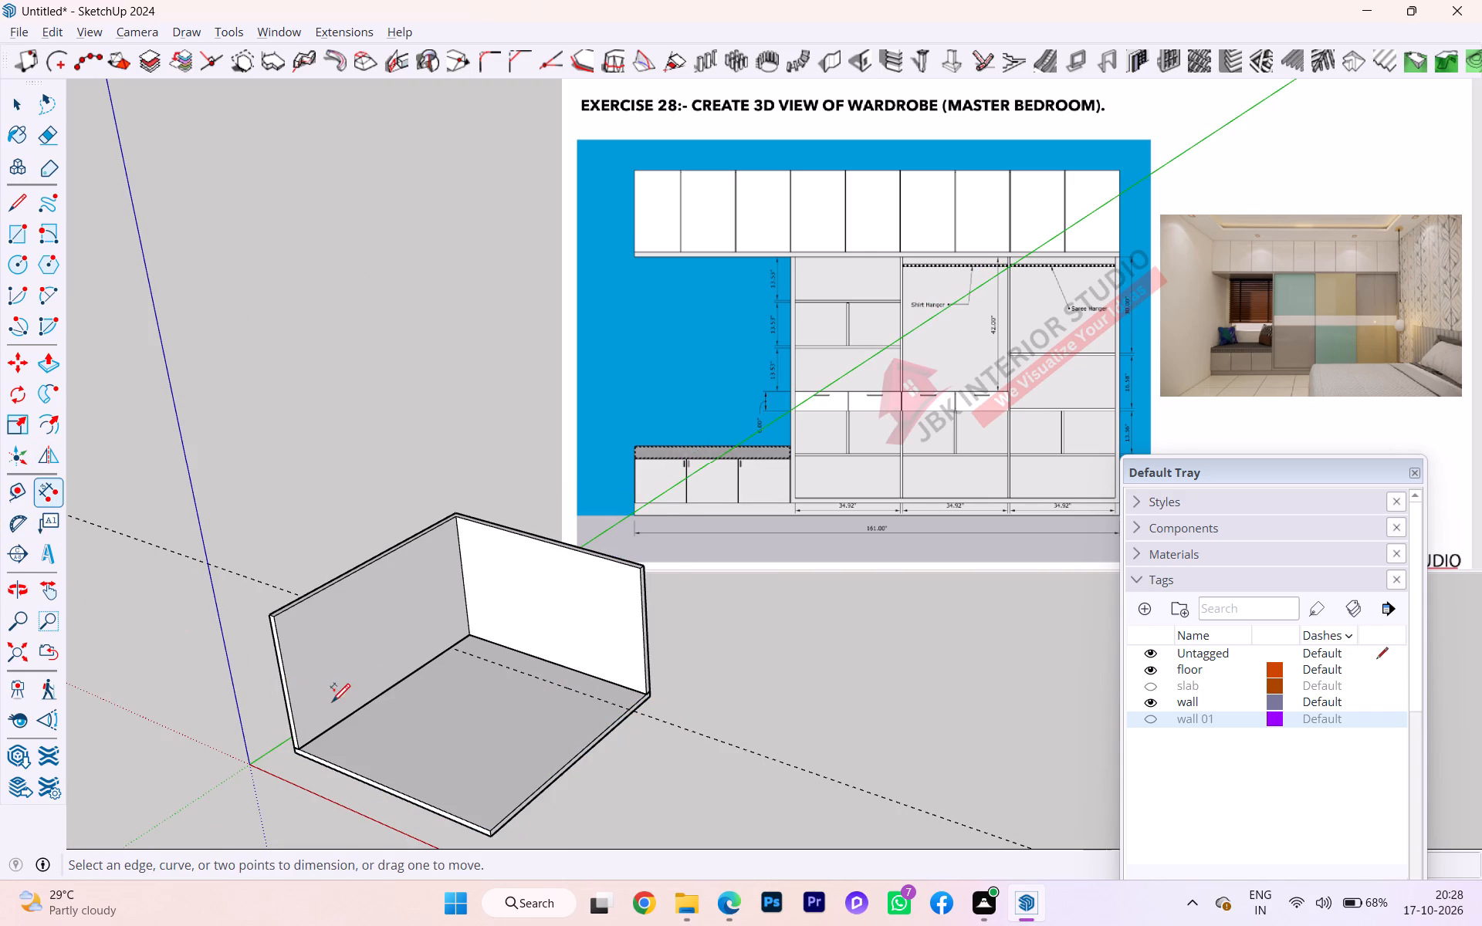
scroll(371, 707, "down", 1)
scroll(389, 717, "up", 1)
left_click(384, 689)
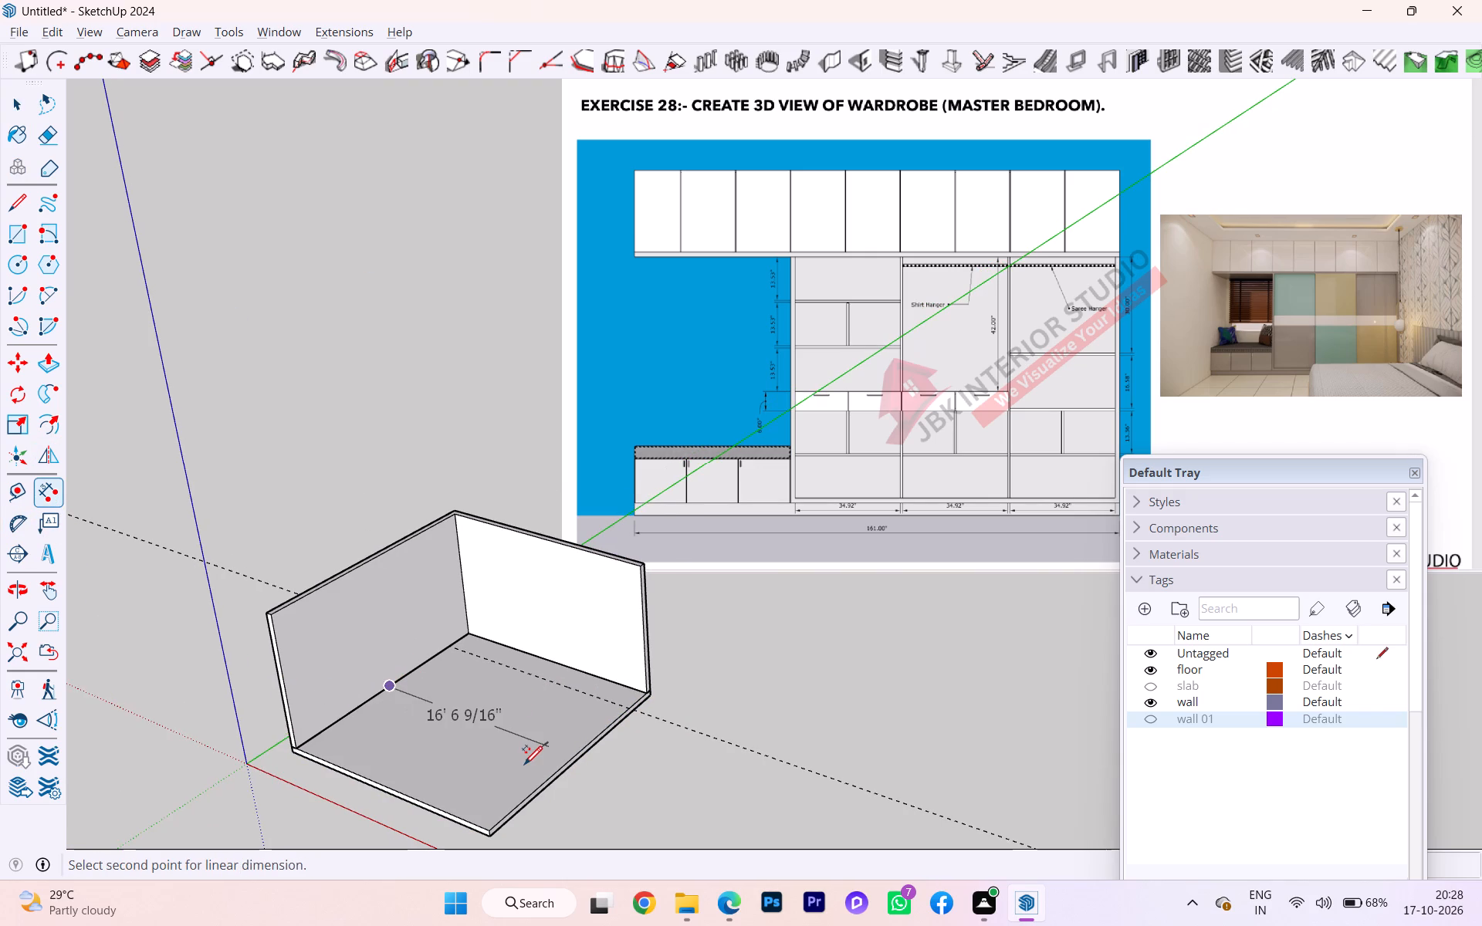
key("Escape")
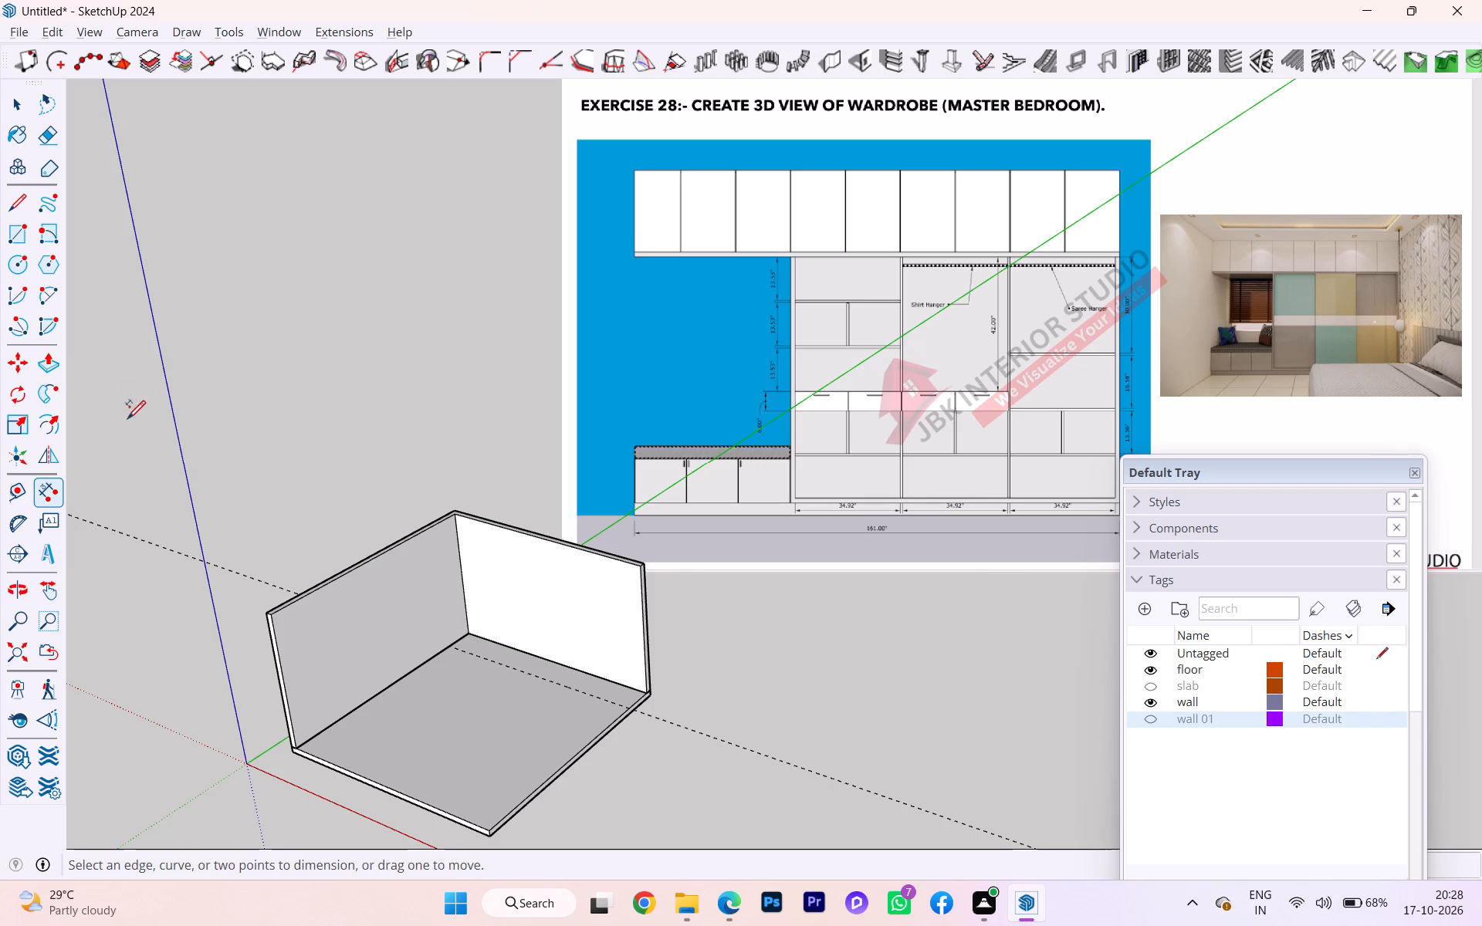
Place a guide line across the floor, parallel to the grey side wall's base edge and offset 161" from it.
left_click(22, 500)
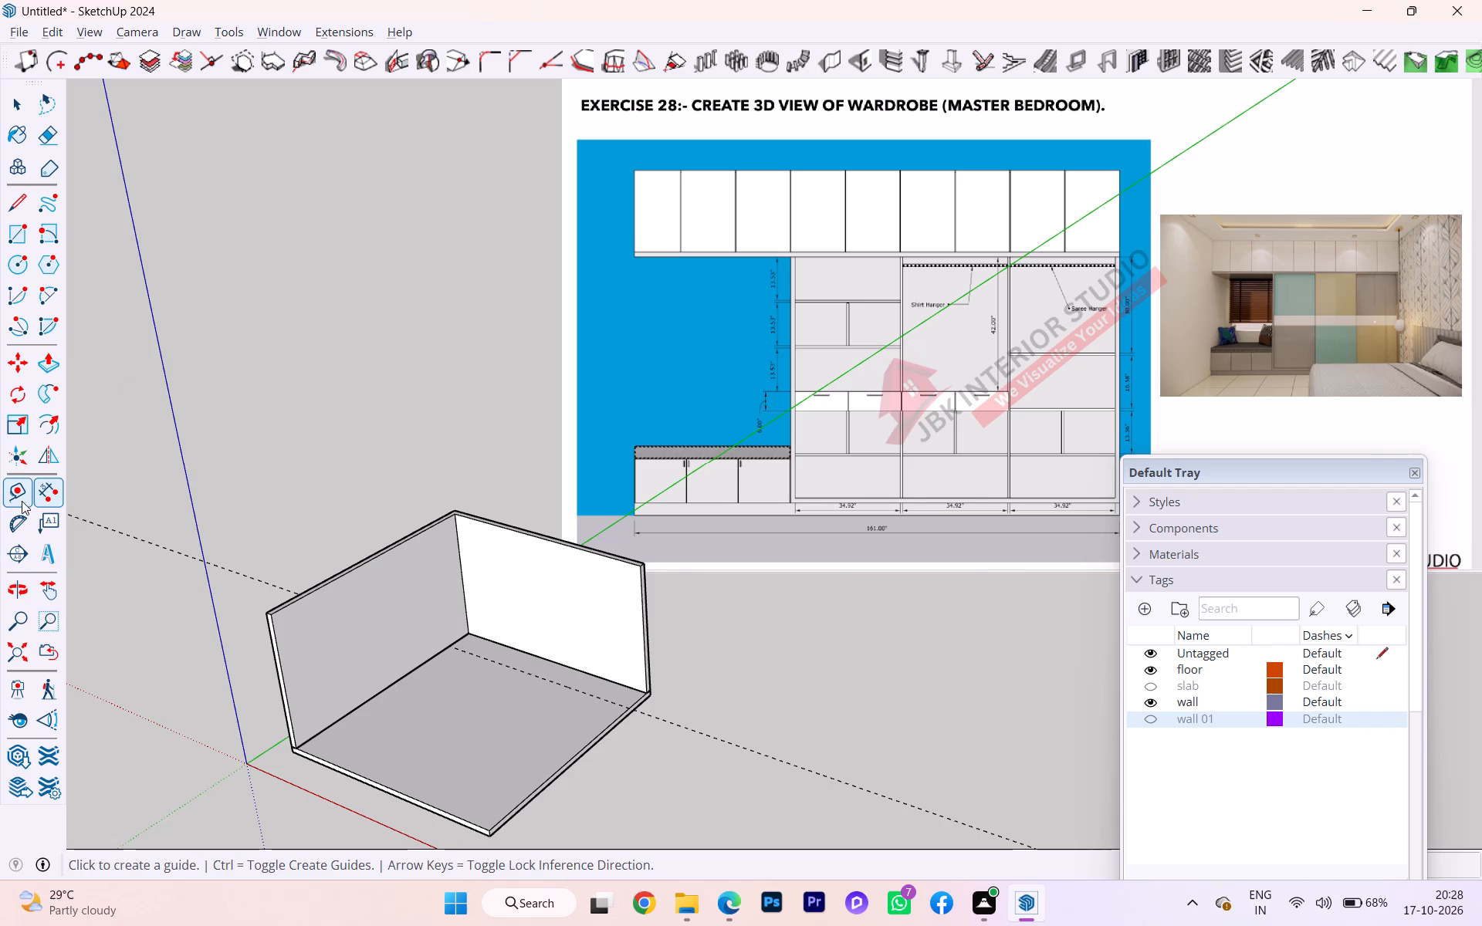
left_click(360, 703)
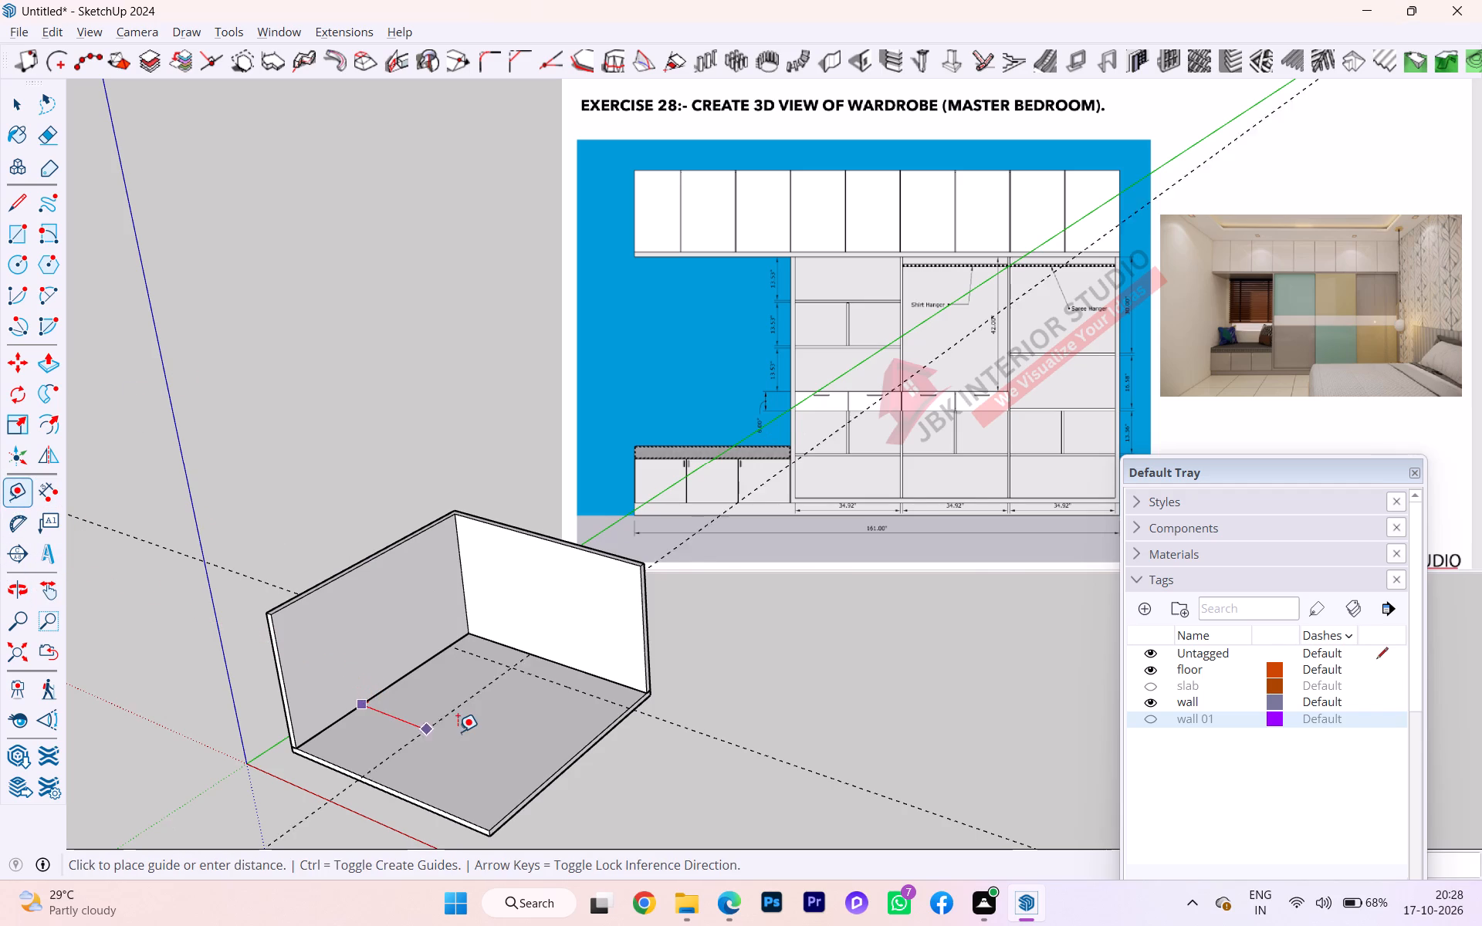
type("161")
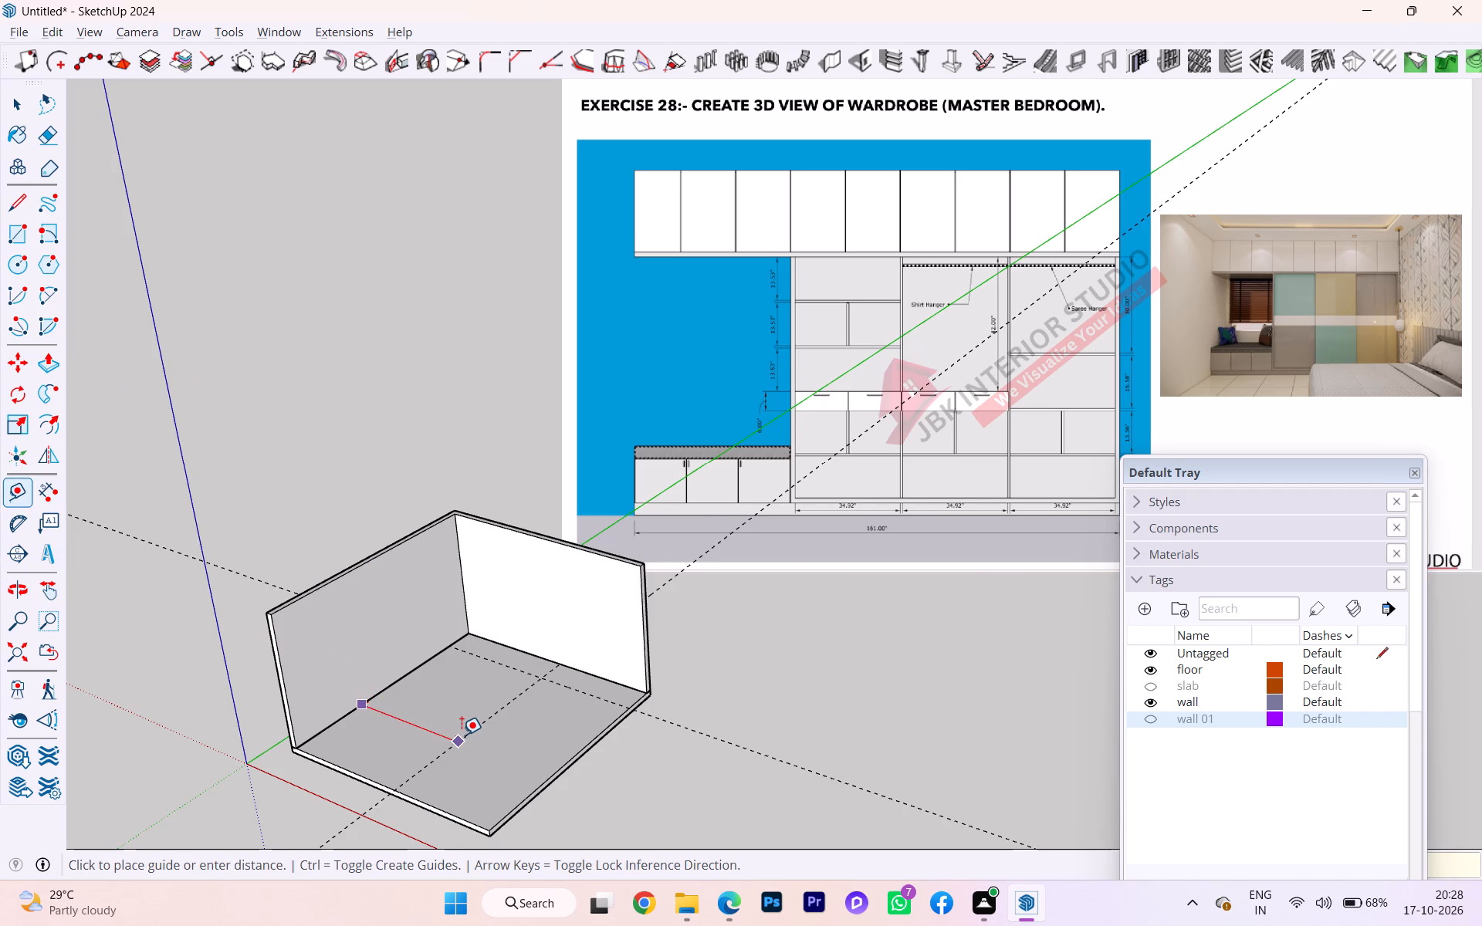
key("Return")
scroll(573, 667, "up", 6)
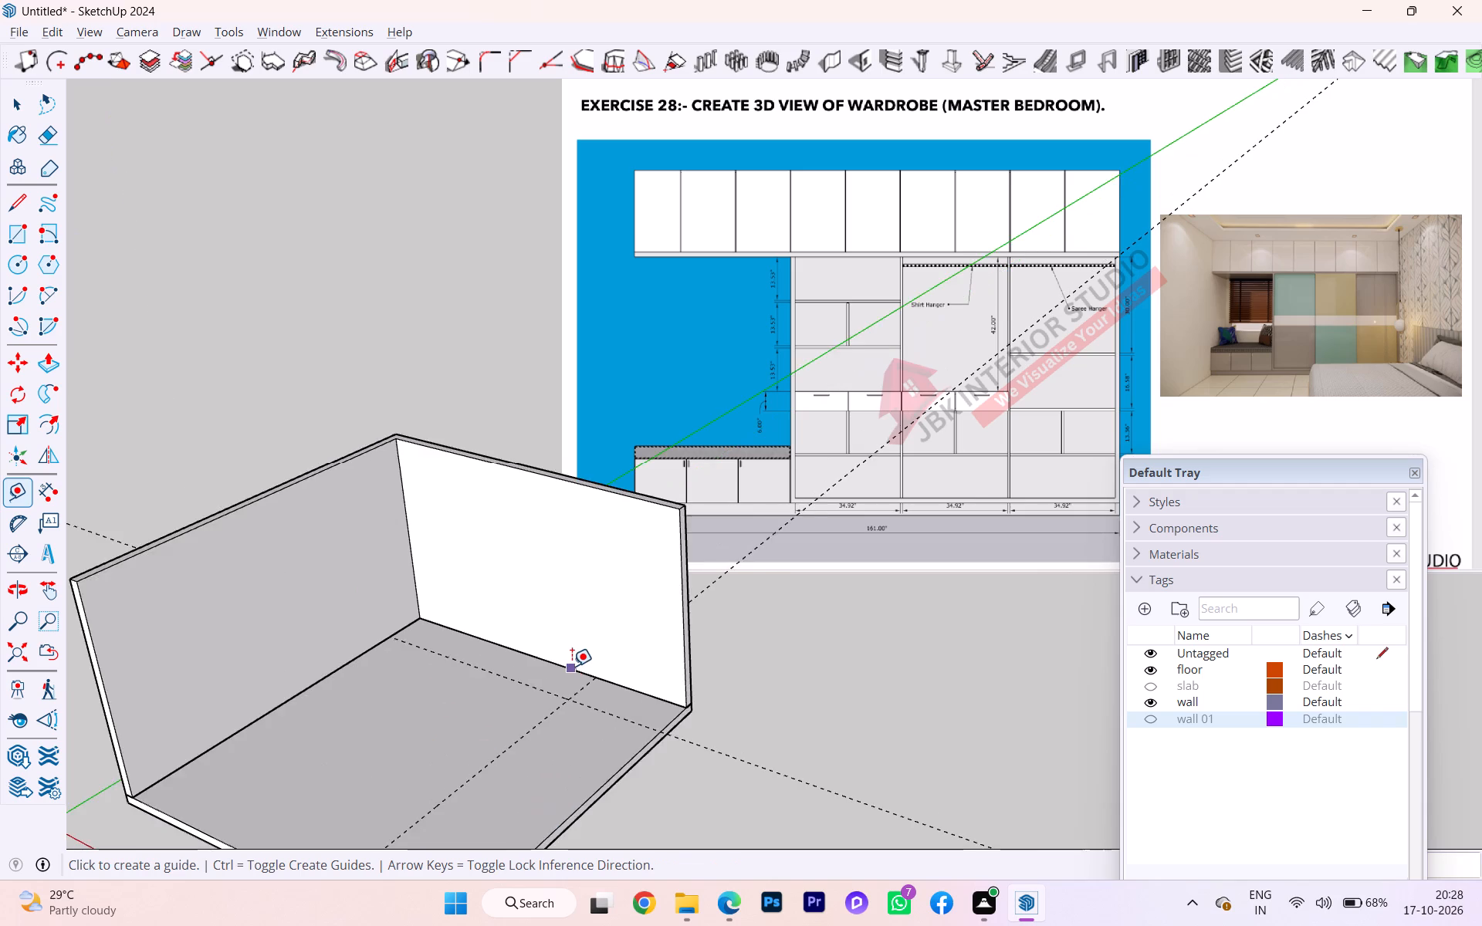
scroll(572, 666, "up", 2)
scroll(568, 671, "down", 5)
scroll(567, 672, "up", 1)
key("space")
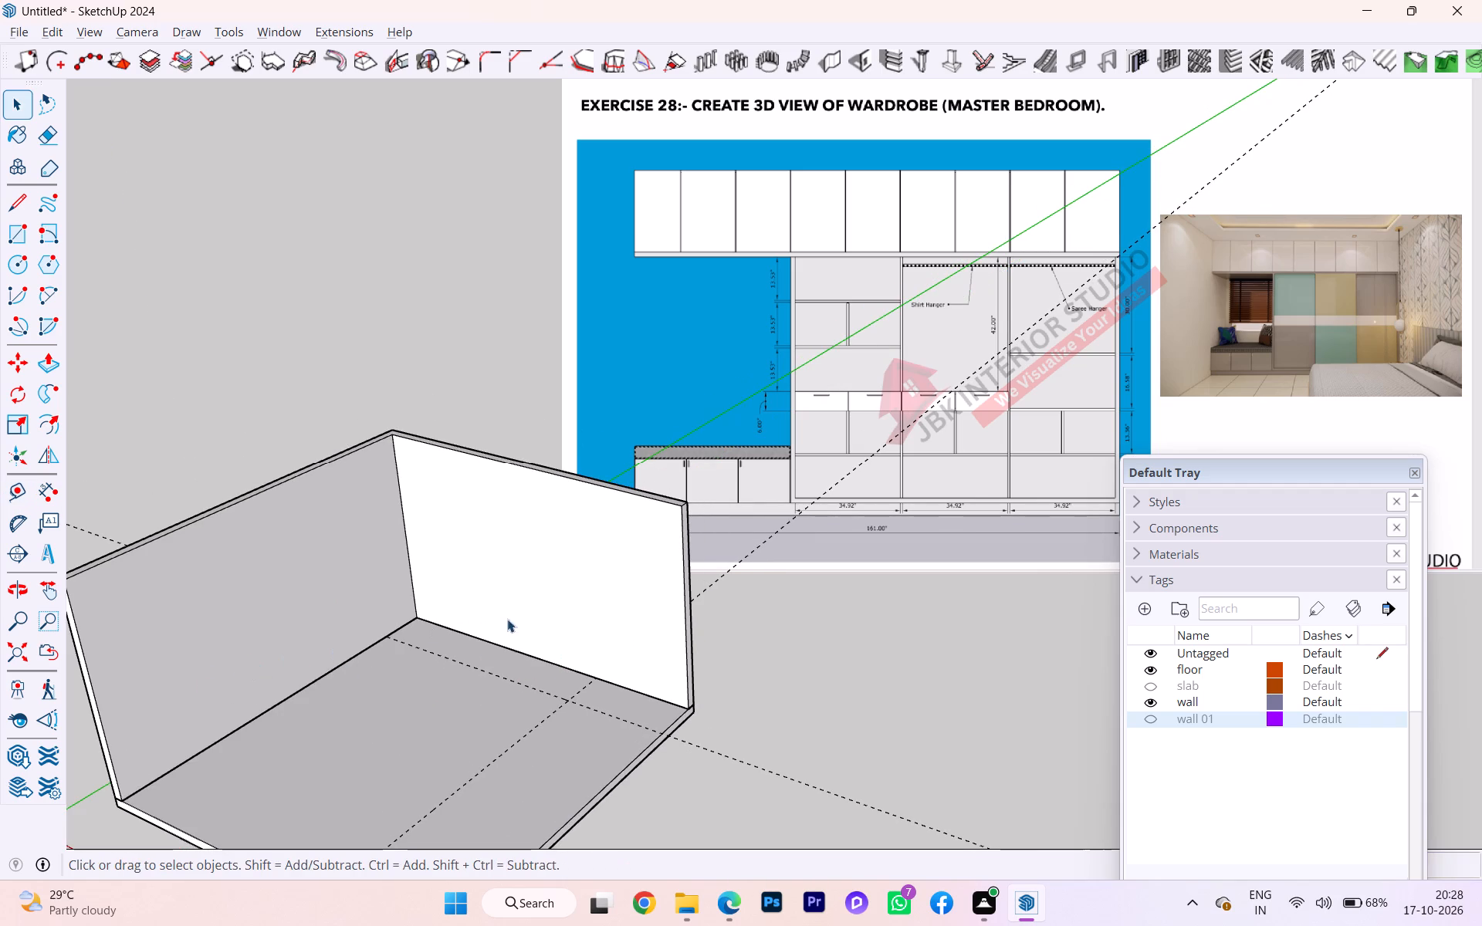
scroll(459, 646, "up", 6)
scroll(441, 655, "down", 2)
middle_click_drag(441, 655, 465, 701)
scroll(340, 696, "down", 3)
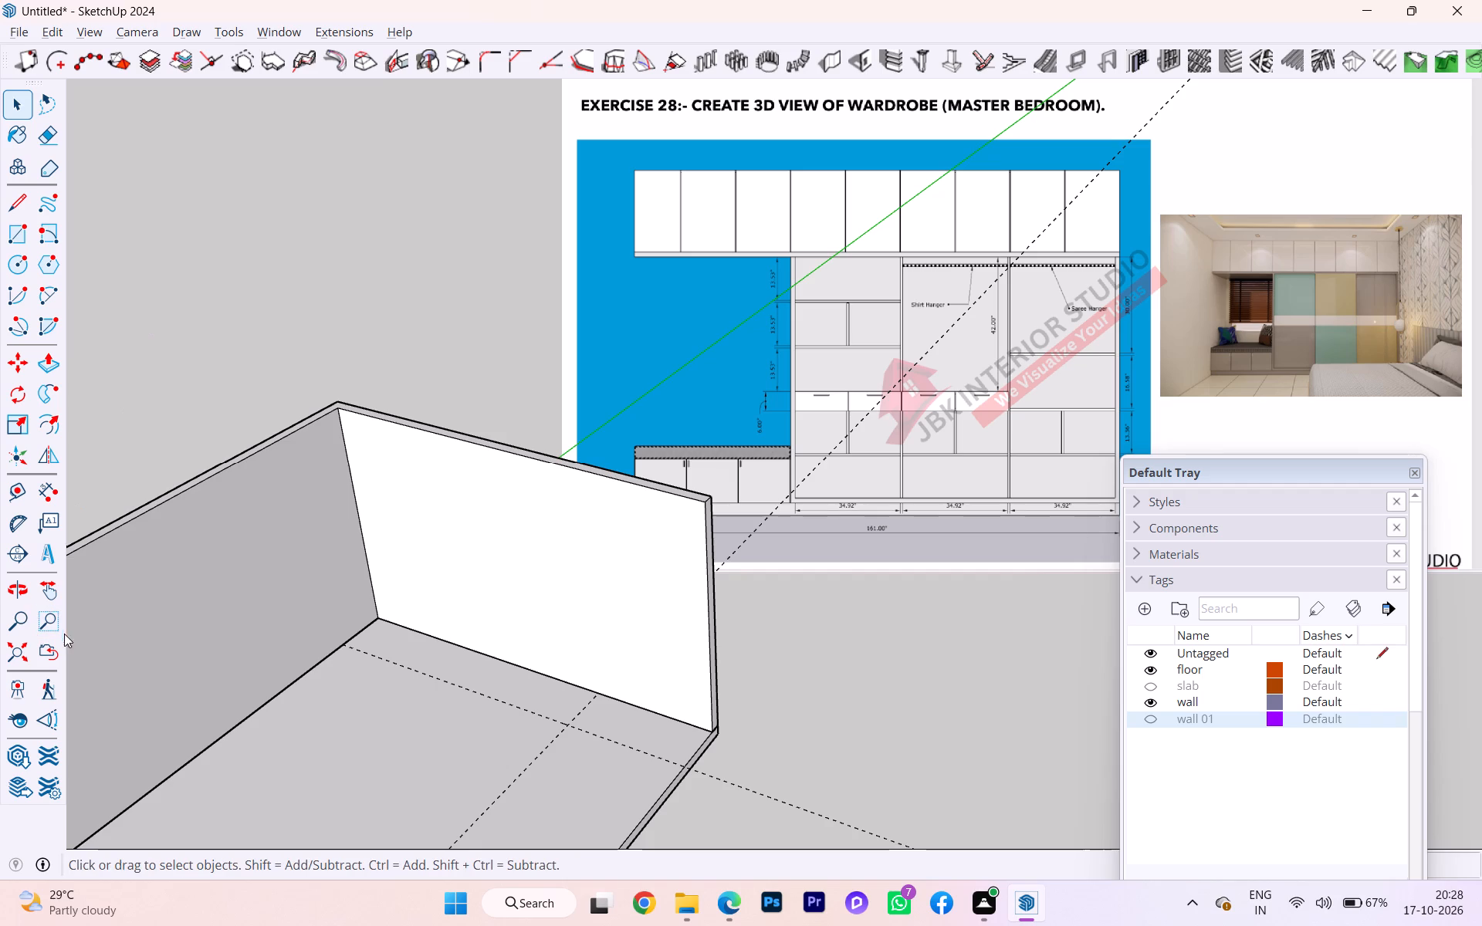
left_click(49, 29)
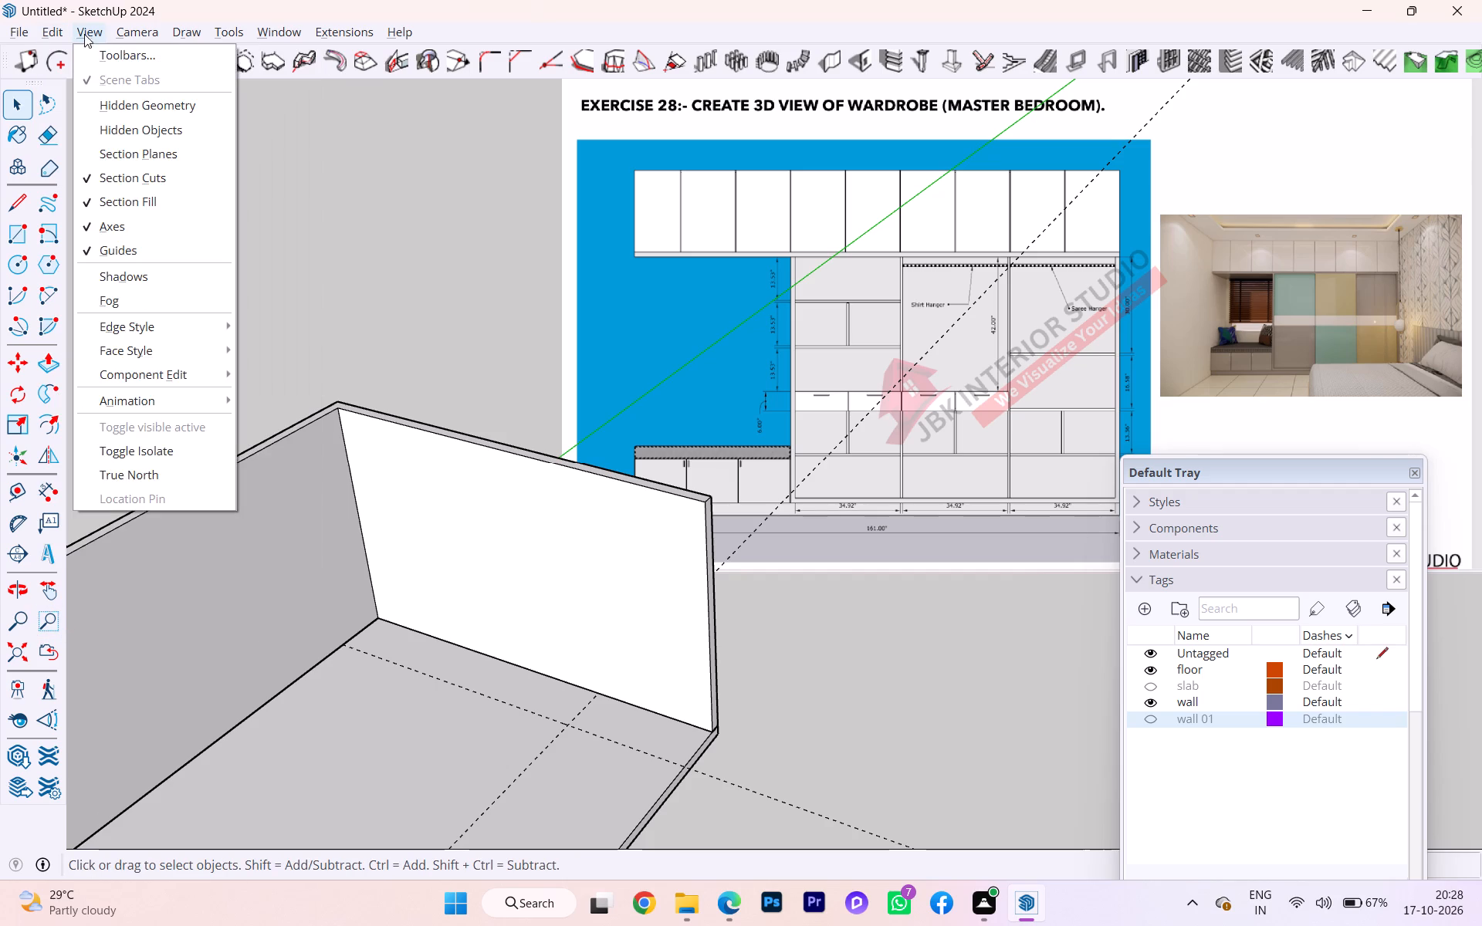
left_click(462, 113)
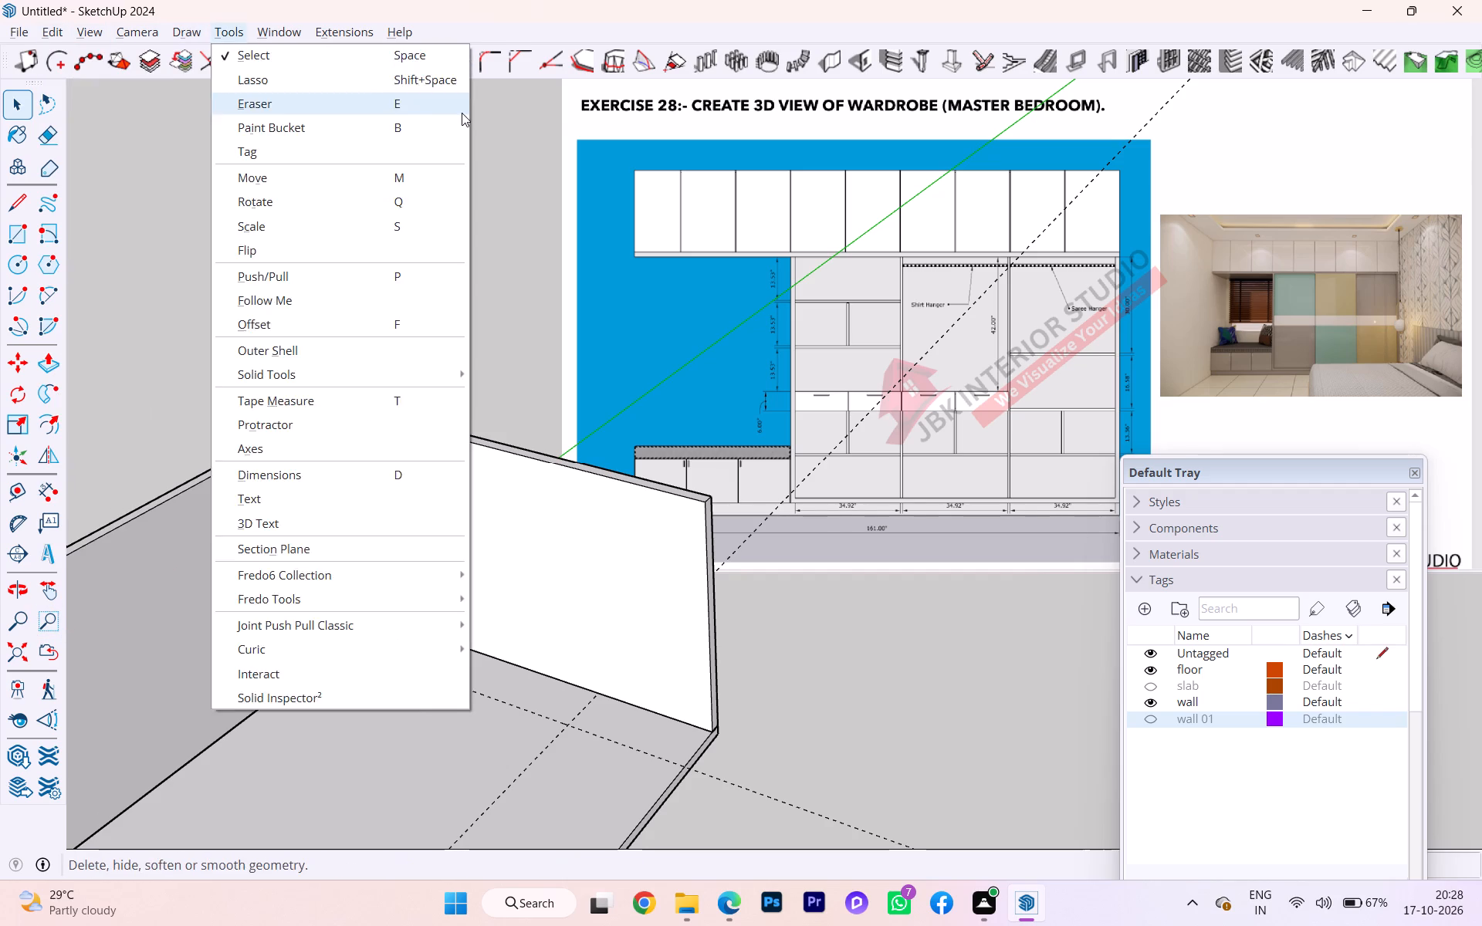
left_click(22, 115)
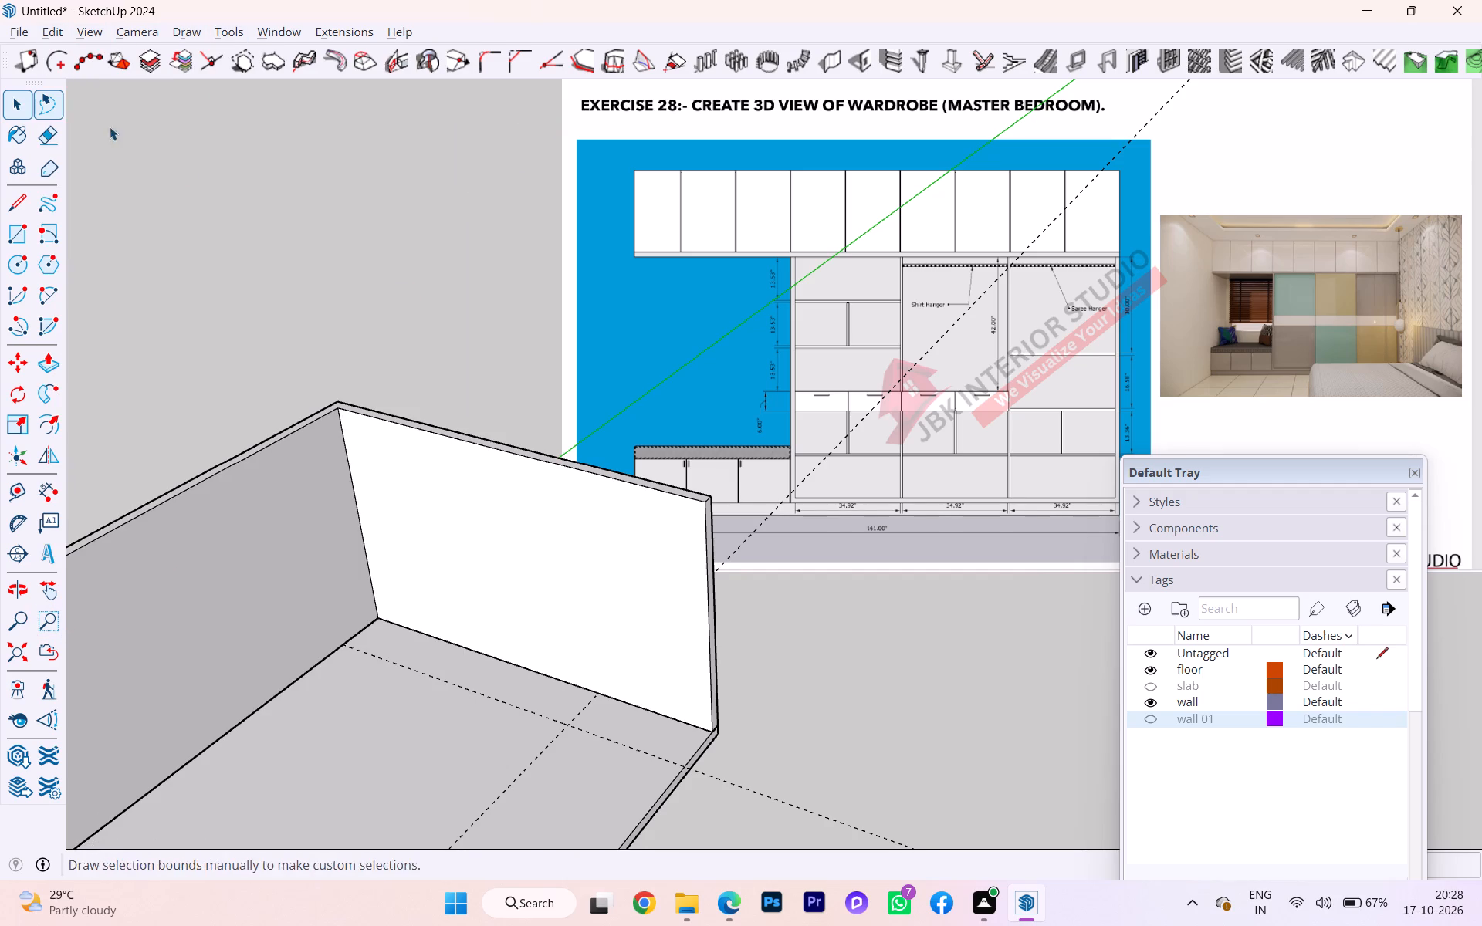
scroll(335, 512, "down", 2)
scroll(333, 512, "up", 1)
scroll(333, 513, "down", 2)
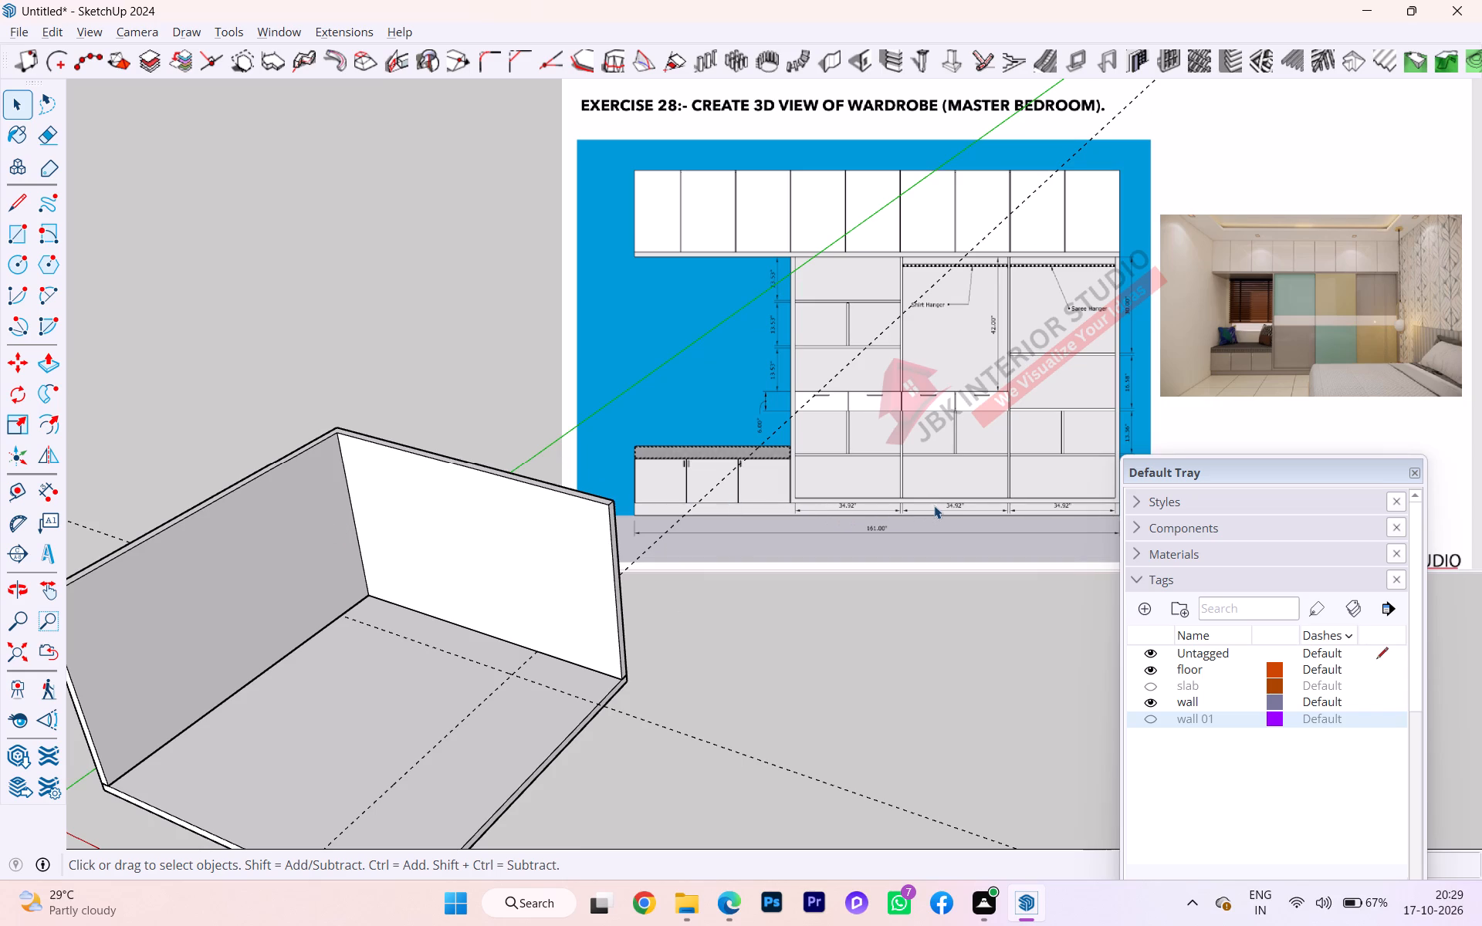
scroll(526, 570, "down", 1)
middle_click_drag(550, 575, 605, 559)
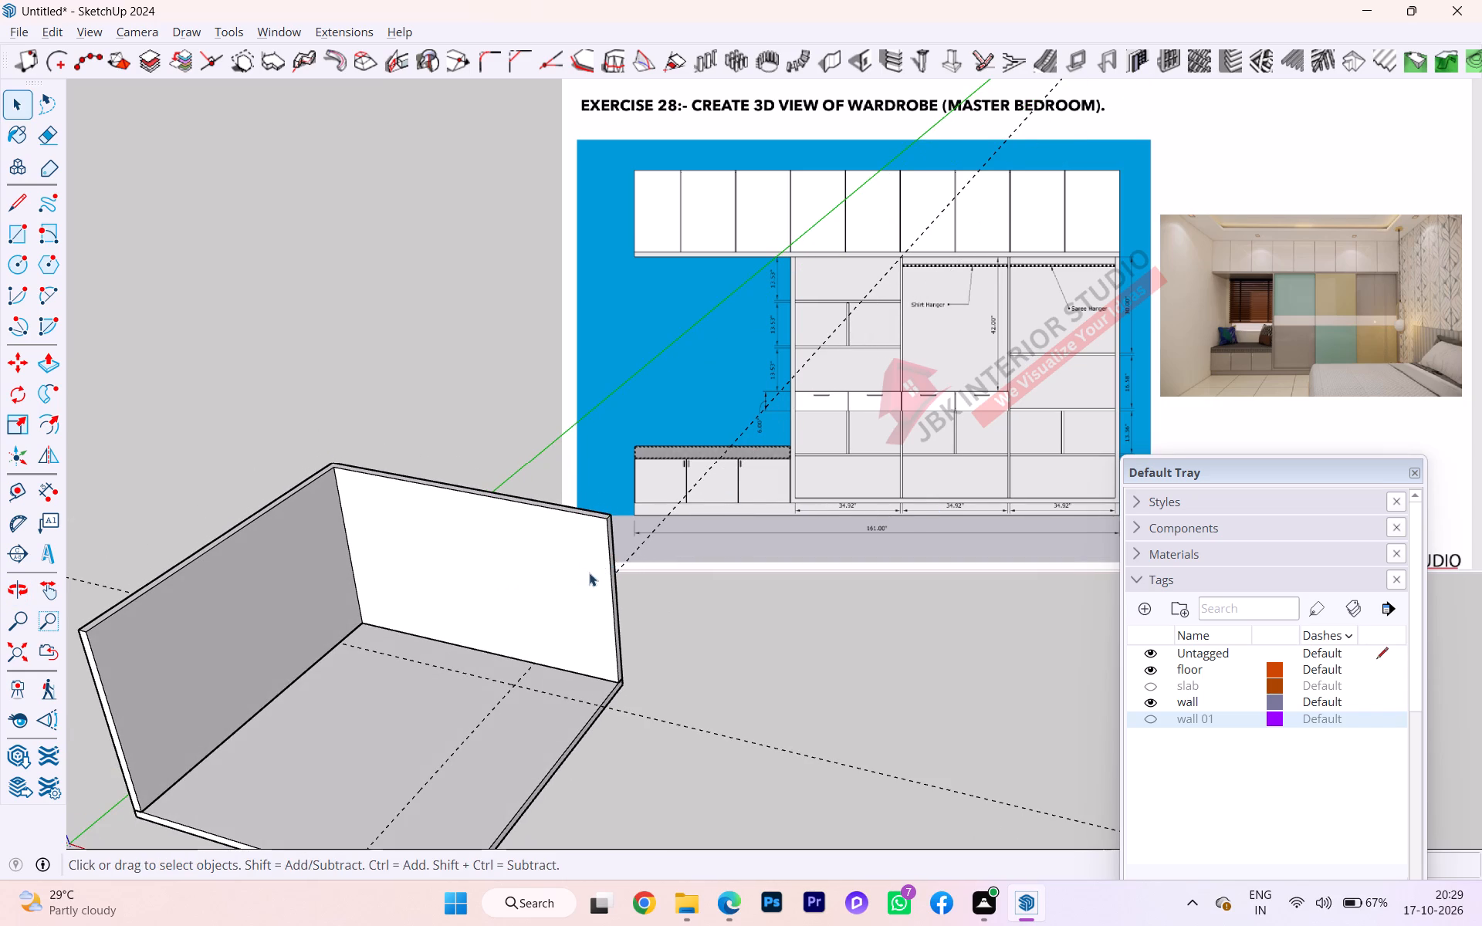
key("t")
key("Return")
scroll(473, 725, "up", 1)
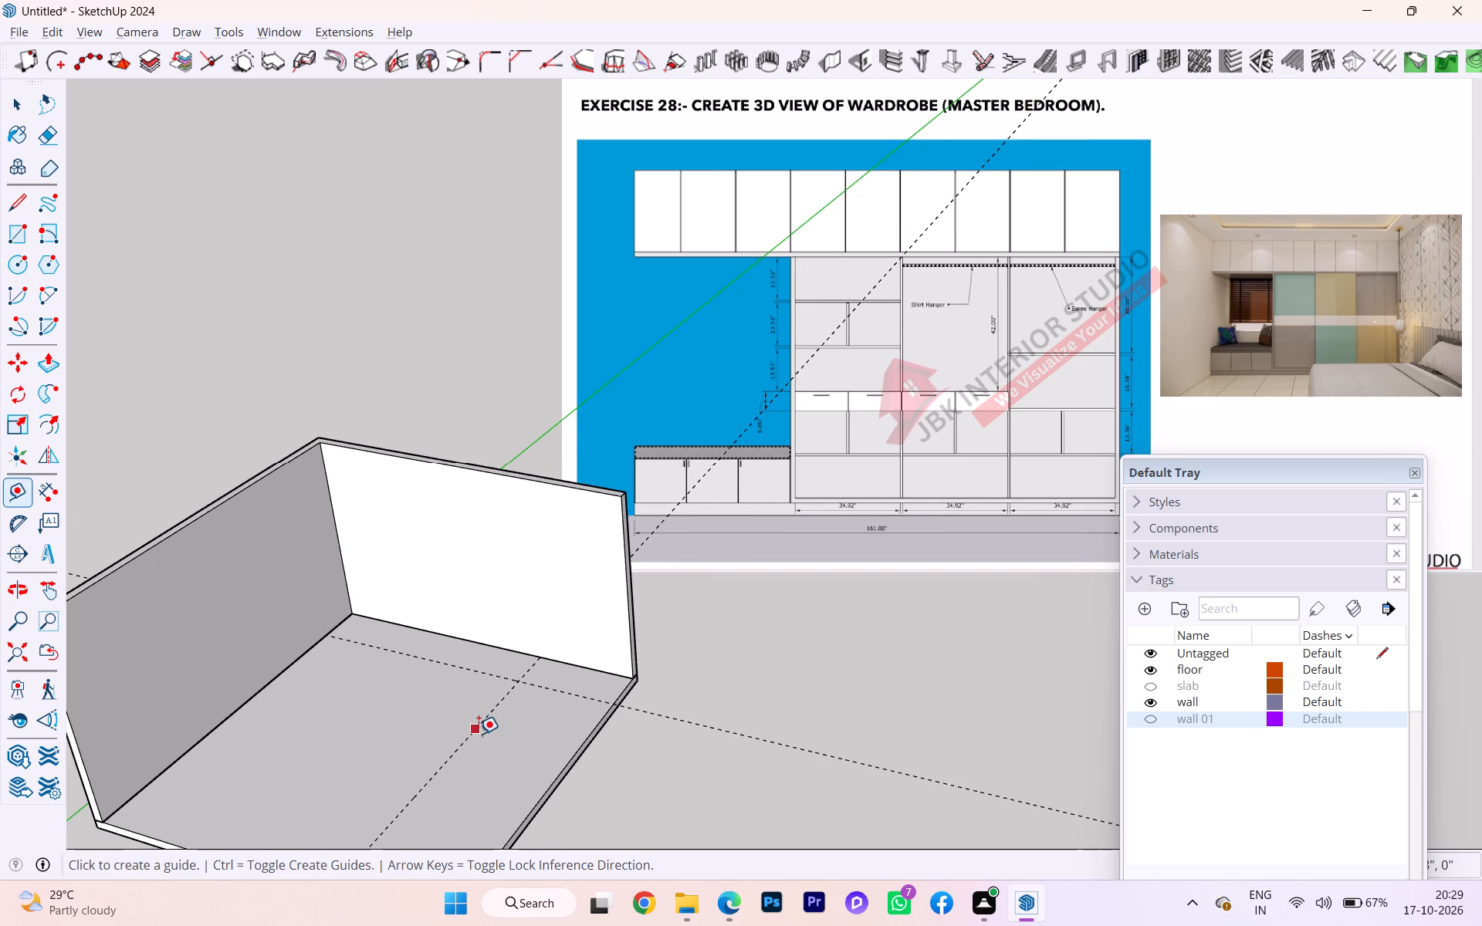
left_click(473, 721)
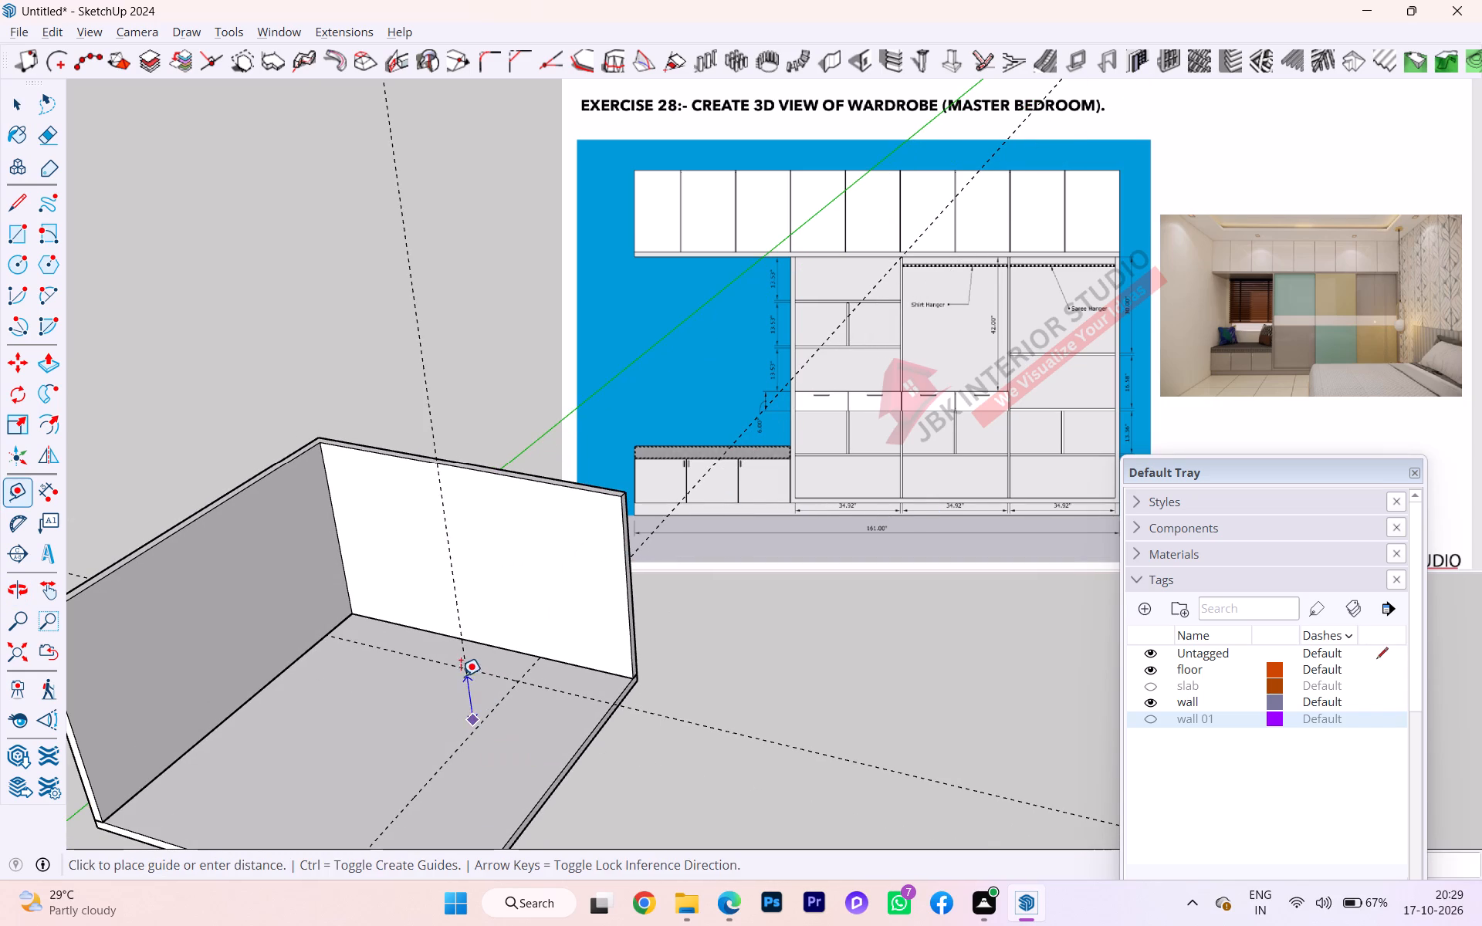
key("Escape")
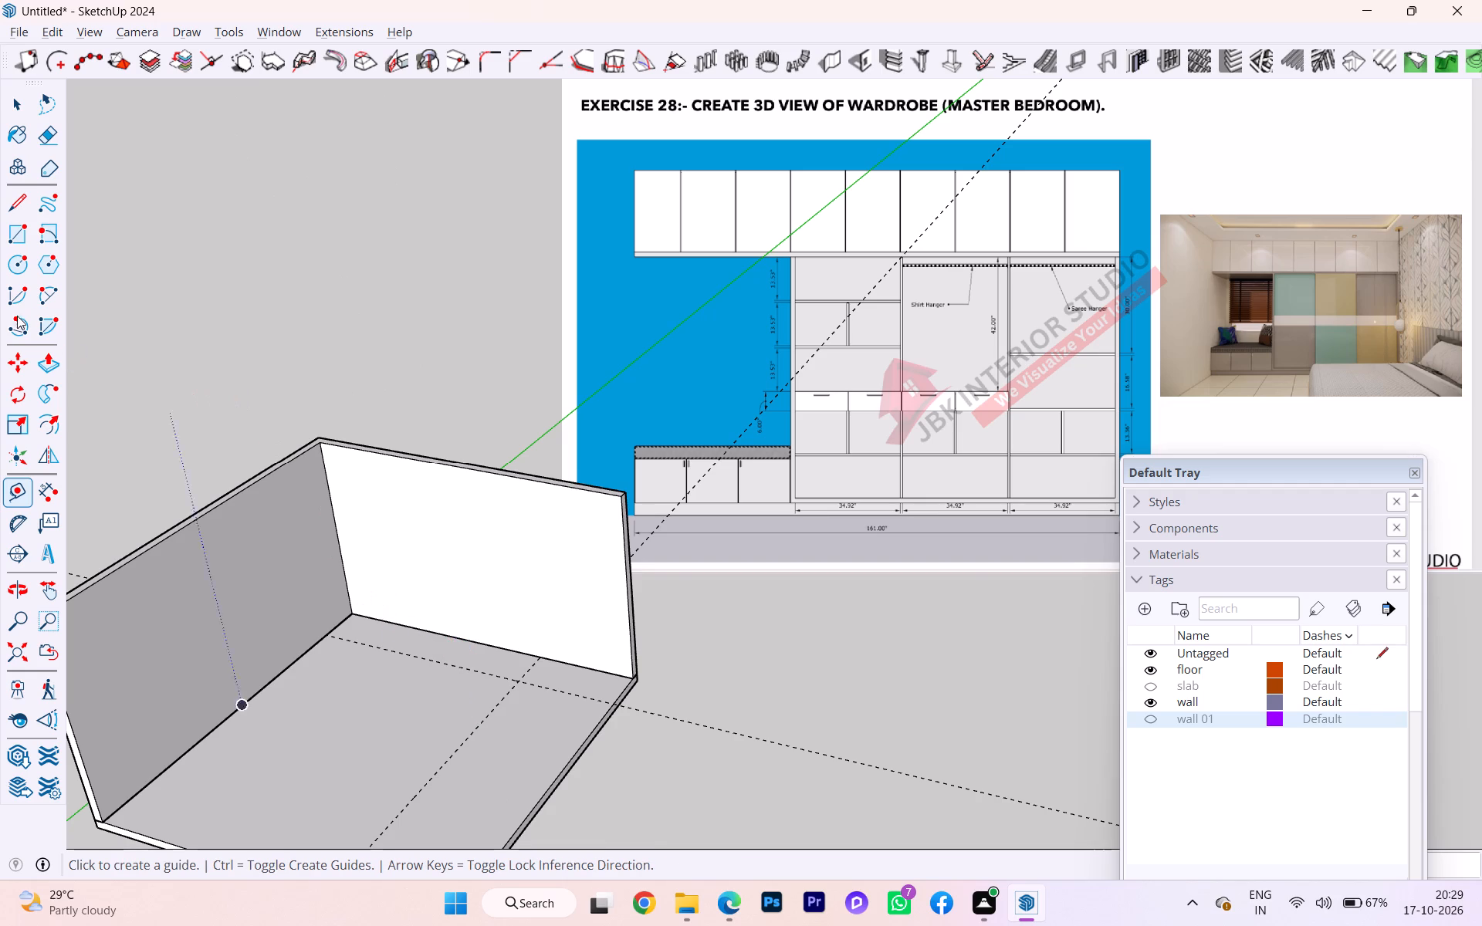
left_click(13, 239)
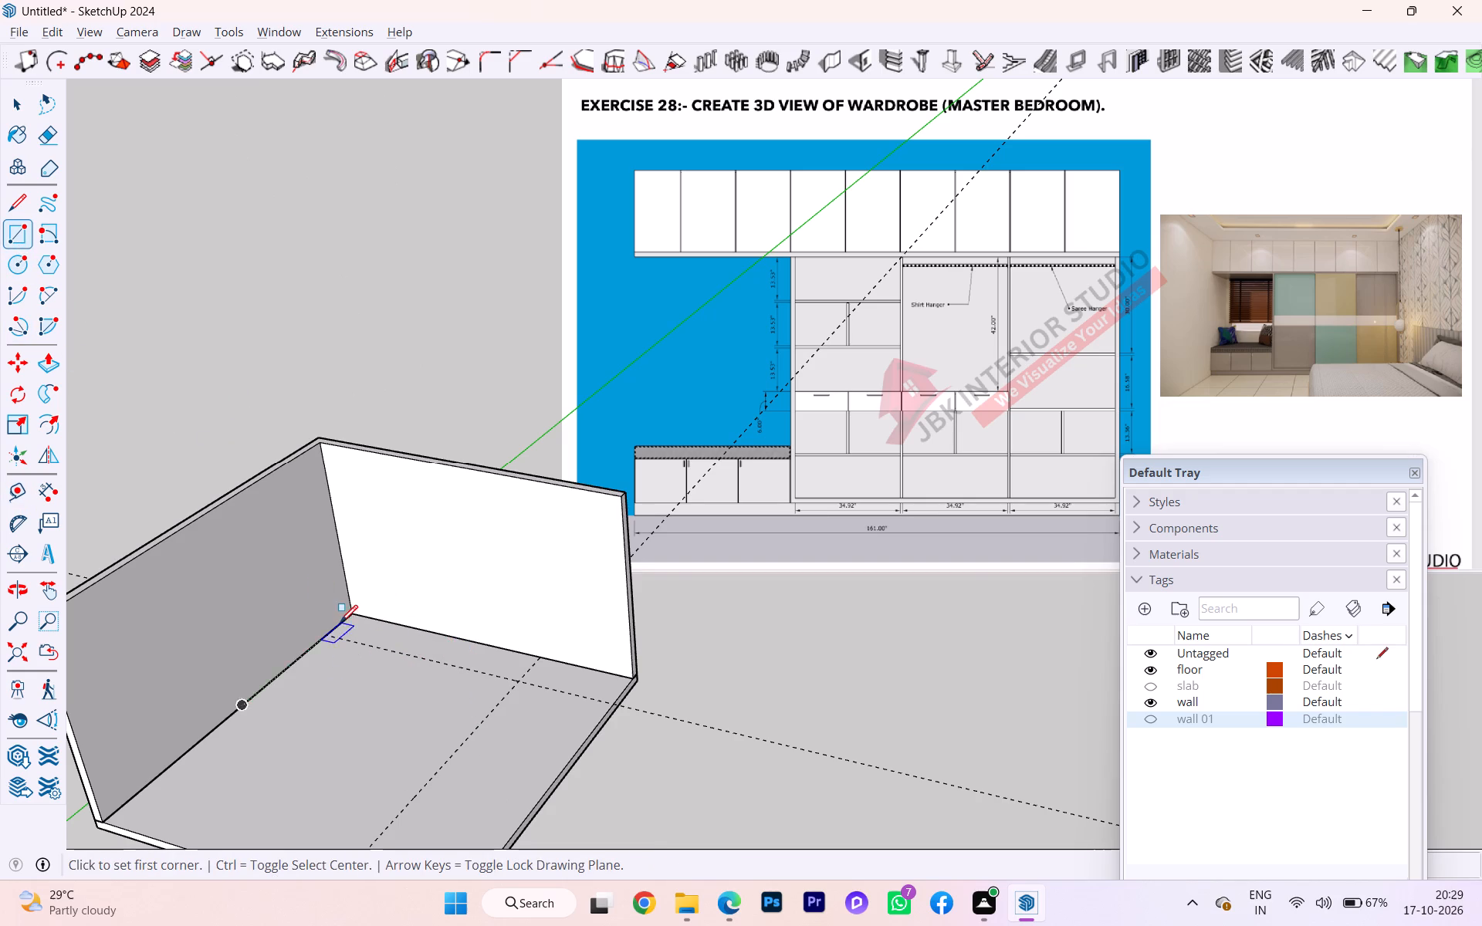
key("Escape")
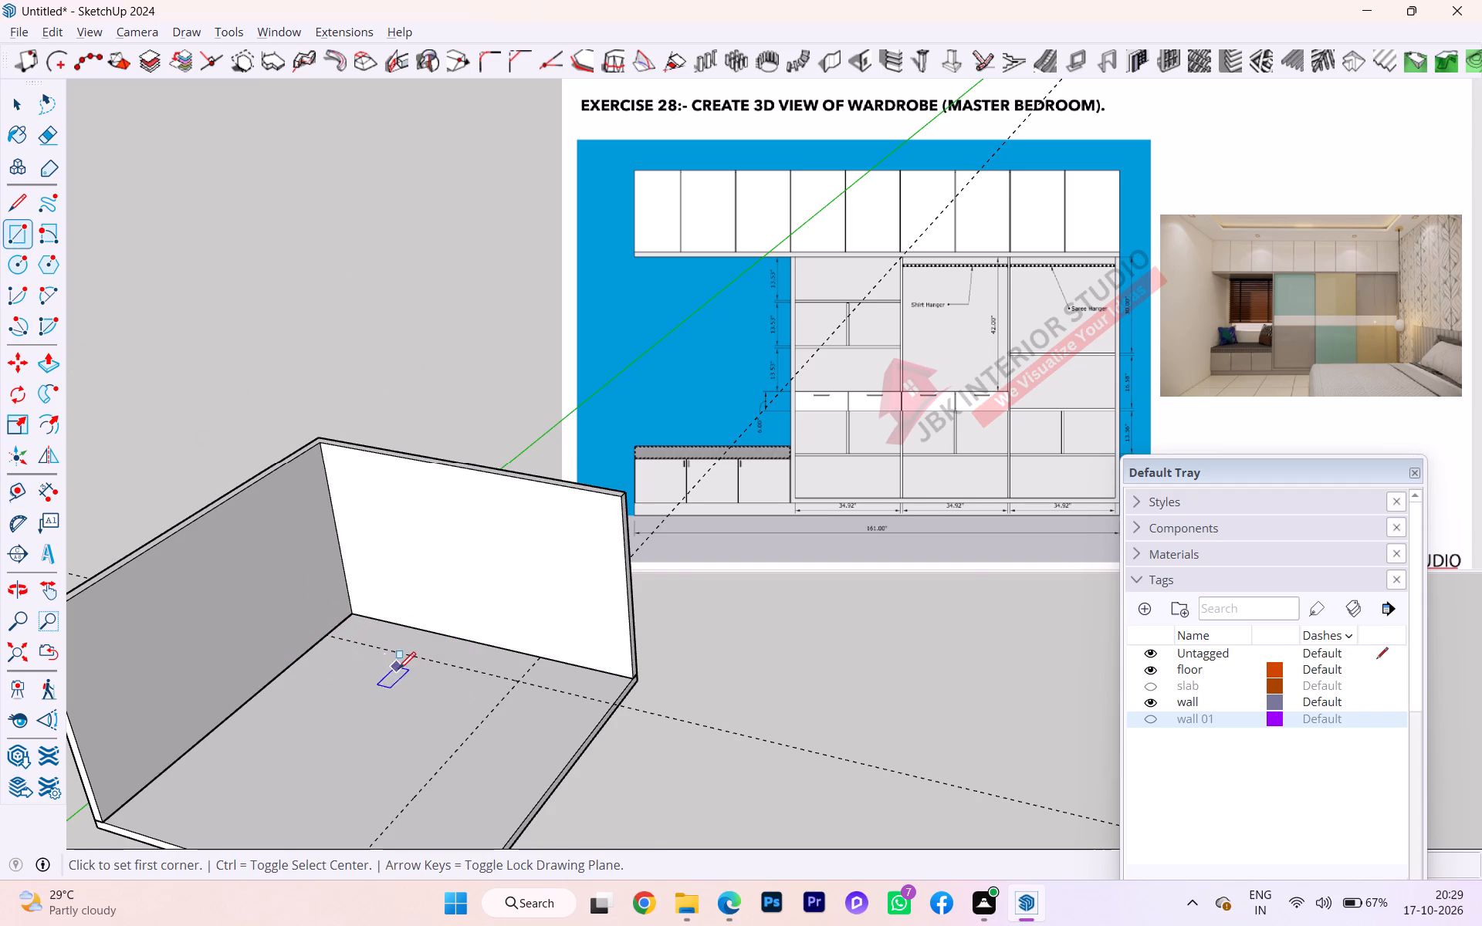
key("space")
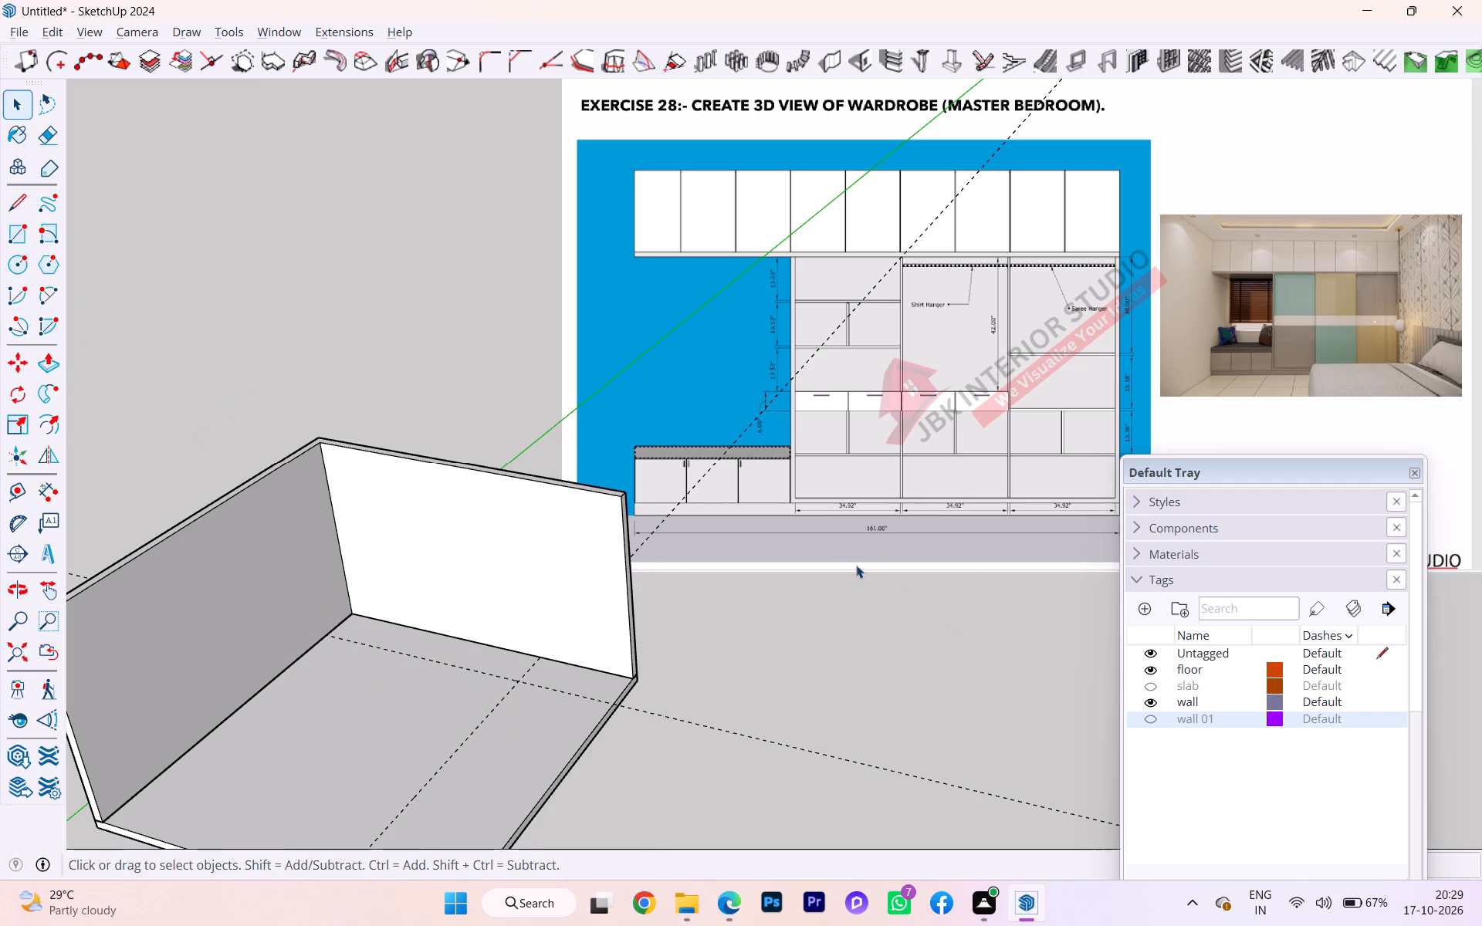
Place a parallel floor guide 4" from the 161" guide, on the side towards the grey side wall.
scroll(821, 534, "down", 2)
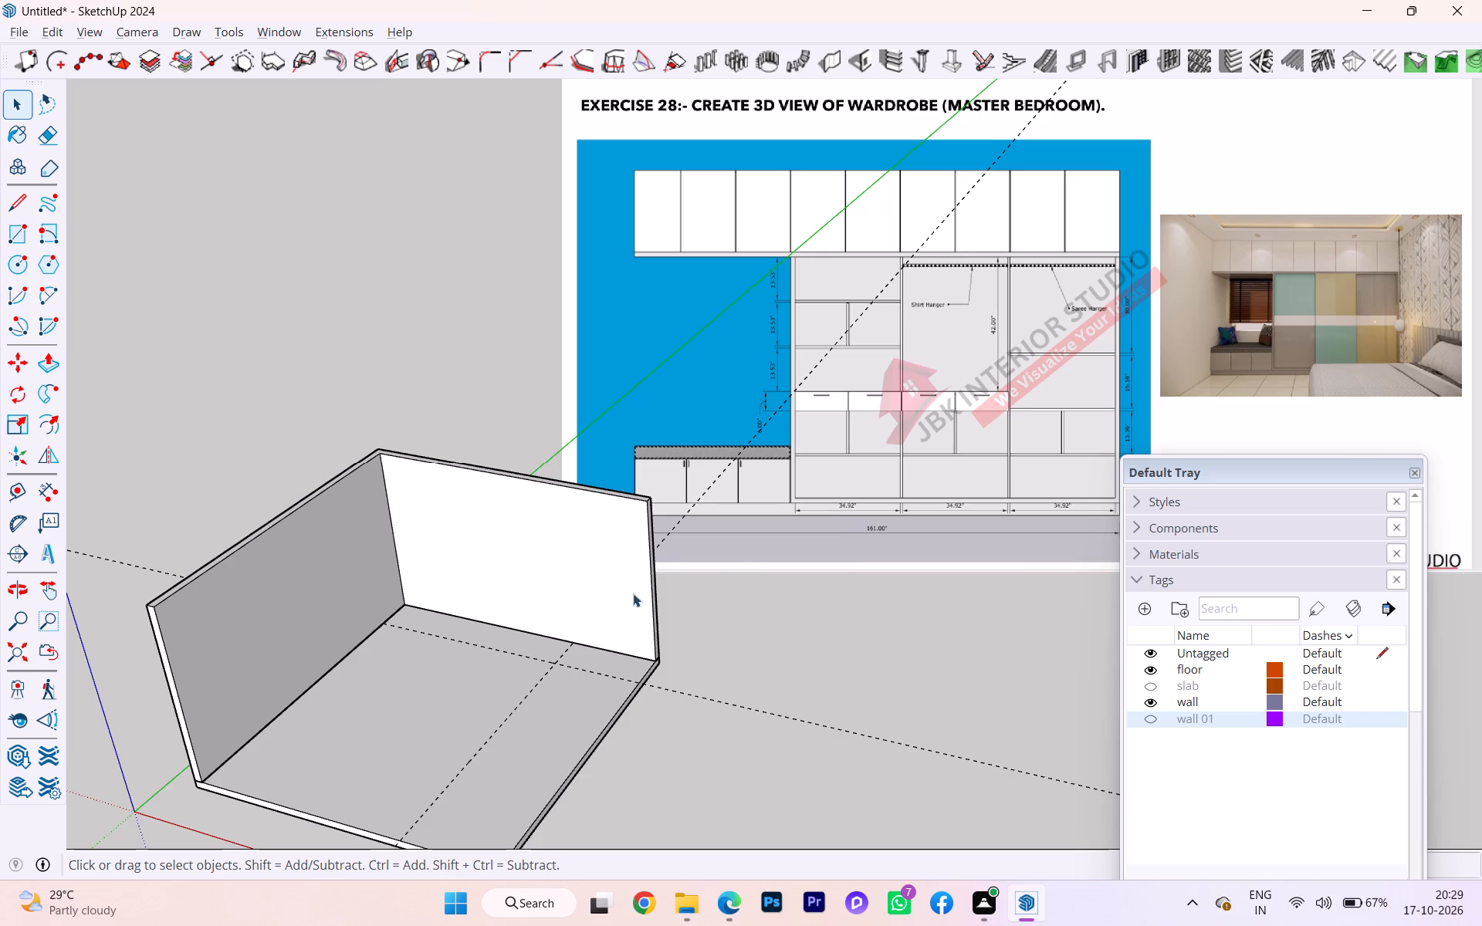
scroll(557, 677, "up", 1)
key("t")
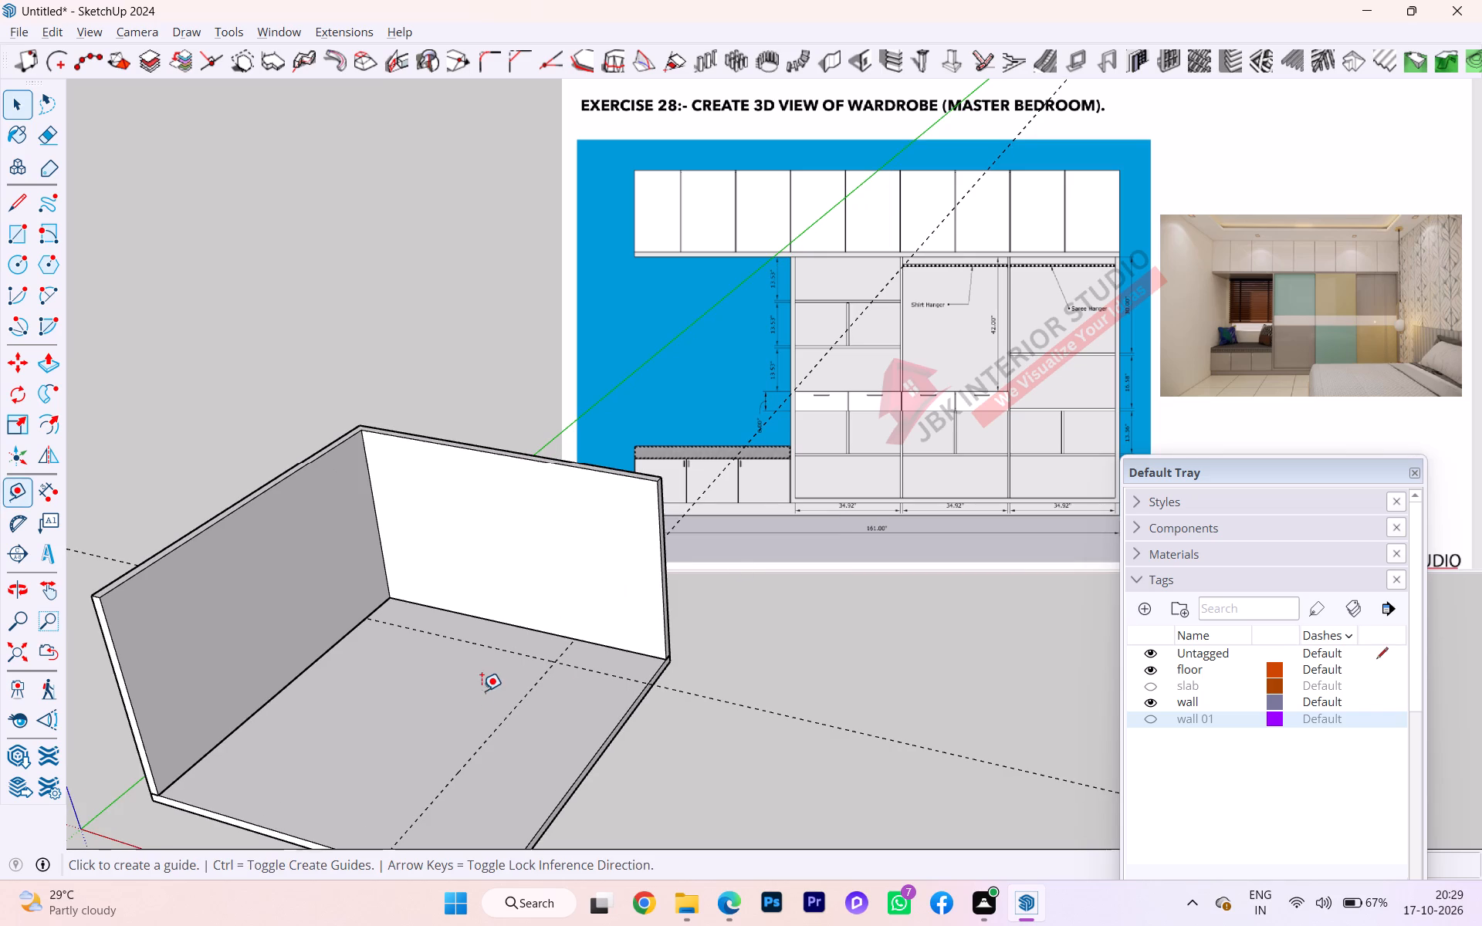
key("Return")
left_click(506, 720)
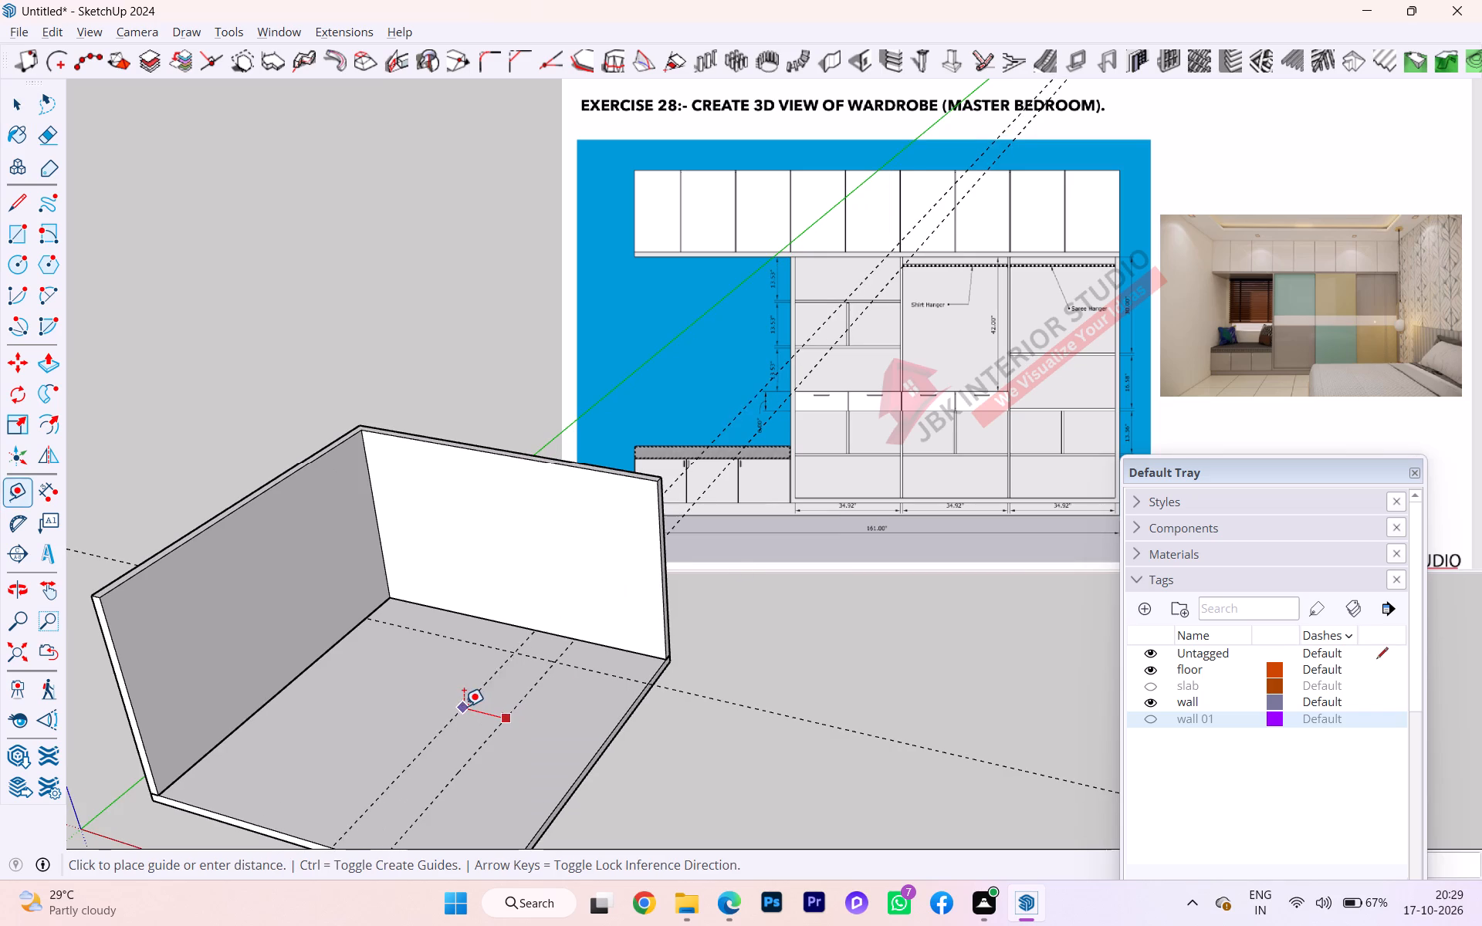
key("4")
key("Return")
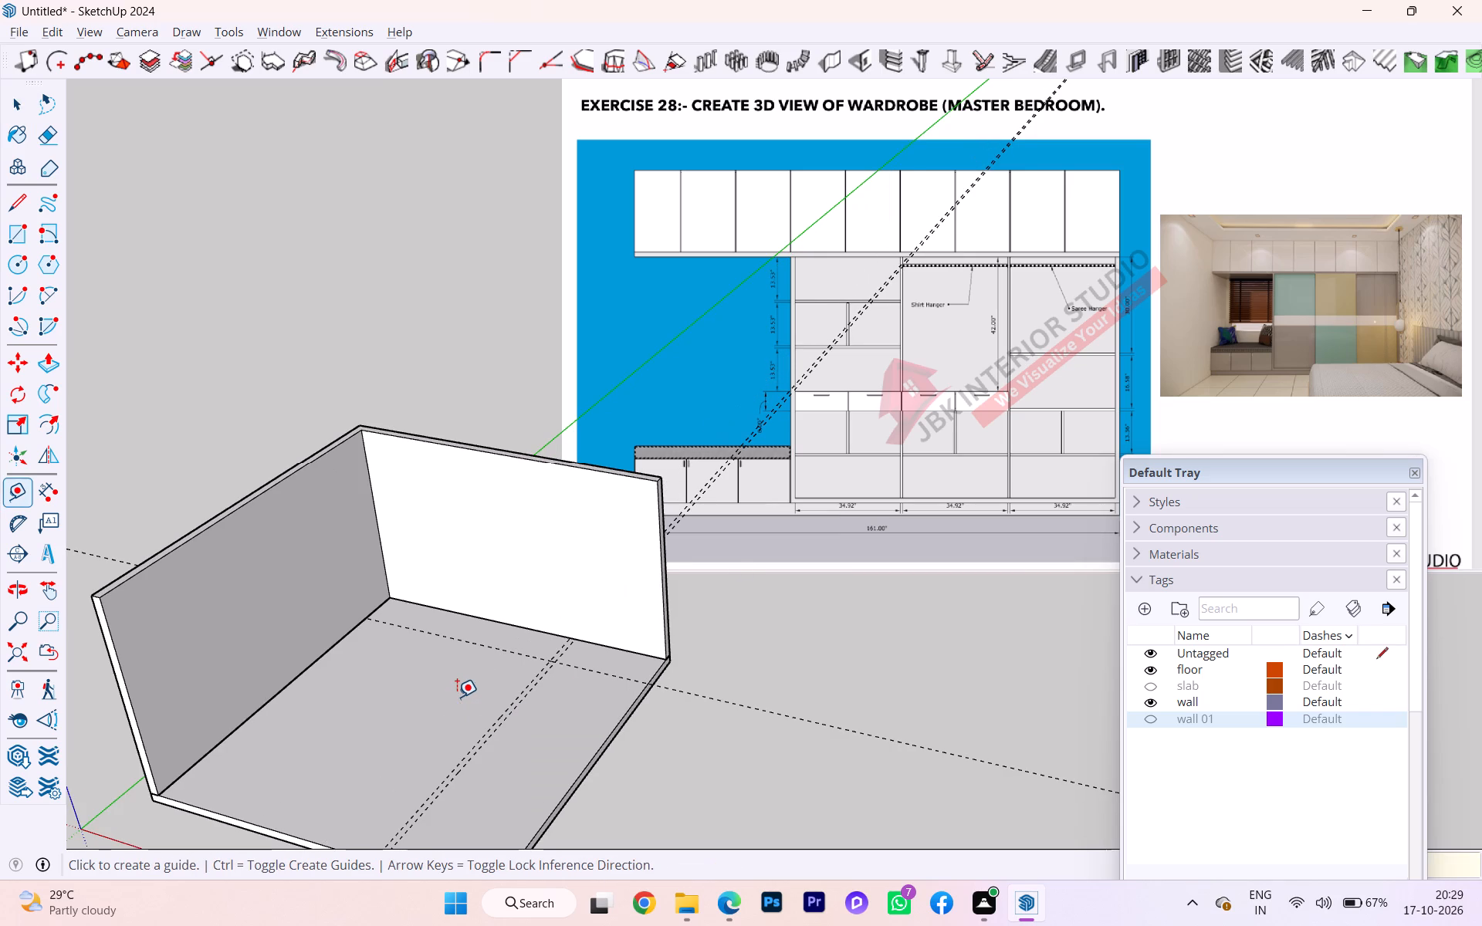
Place another parallel floor guide 34.92" from the 4" offset guide, towards the grey side wall.
scroll(489, 738, "up", 3)
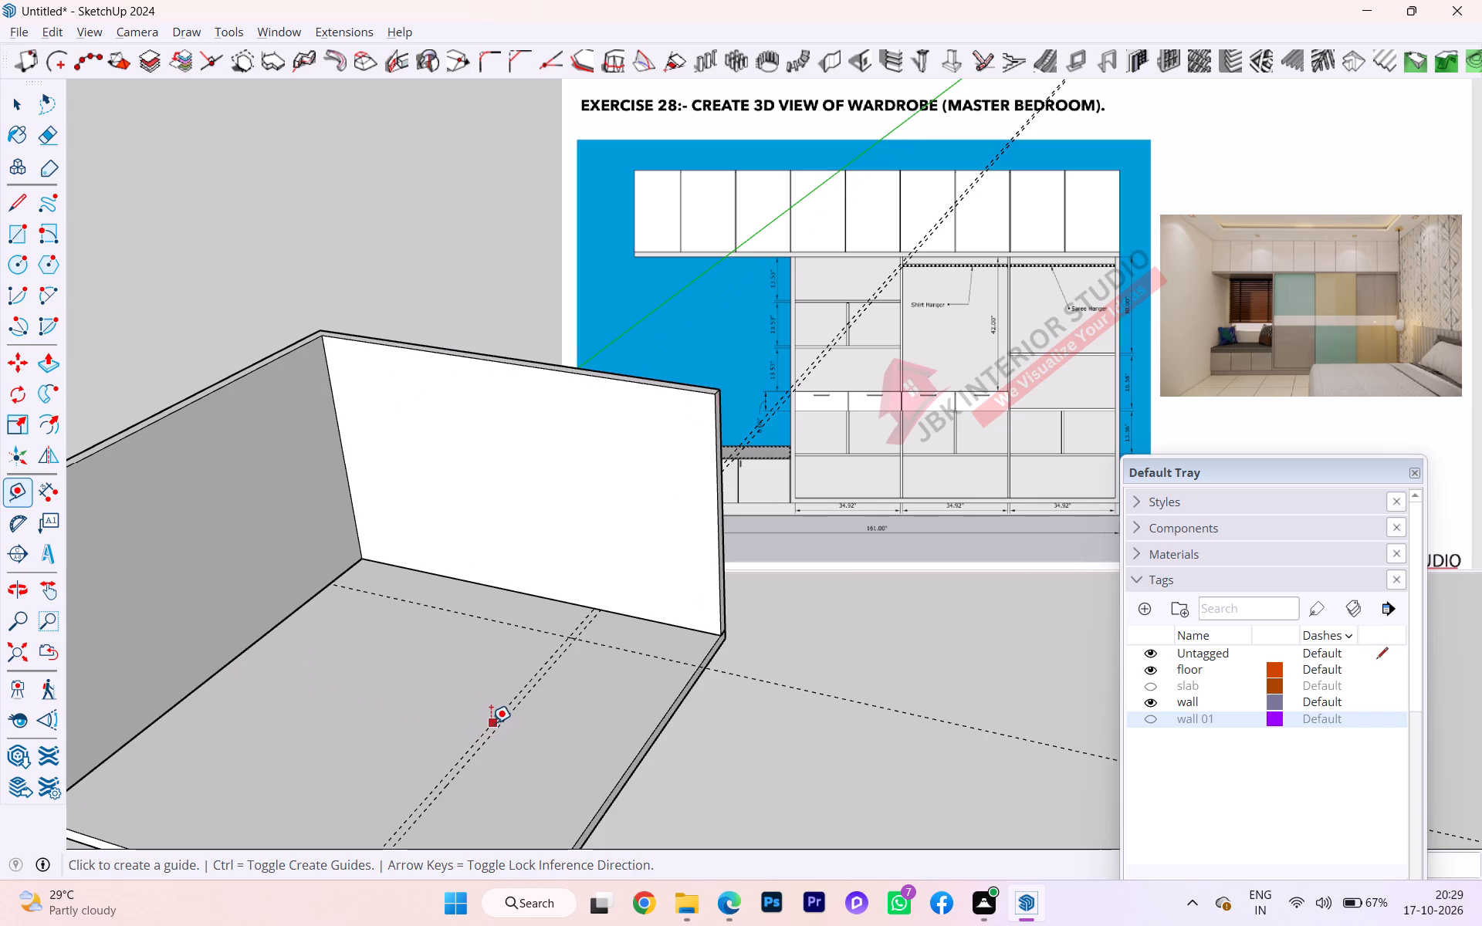
left_click(490, 723)
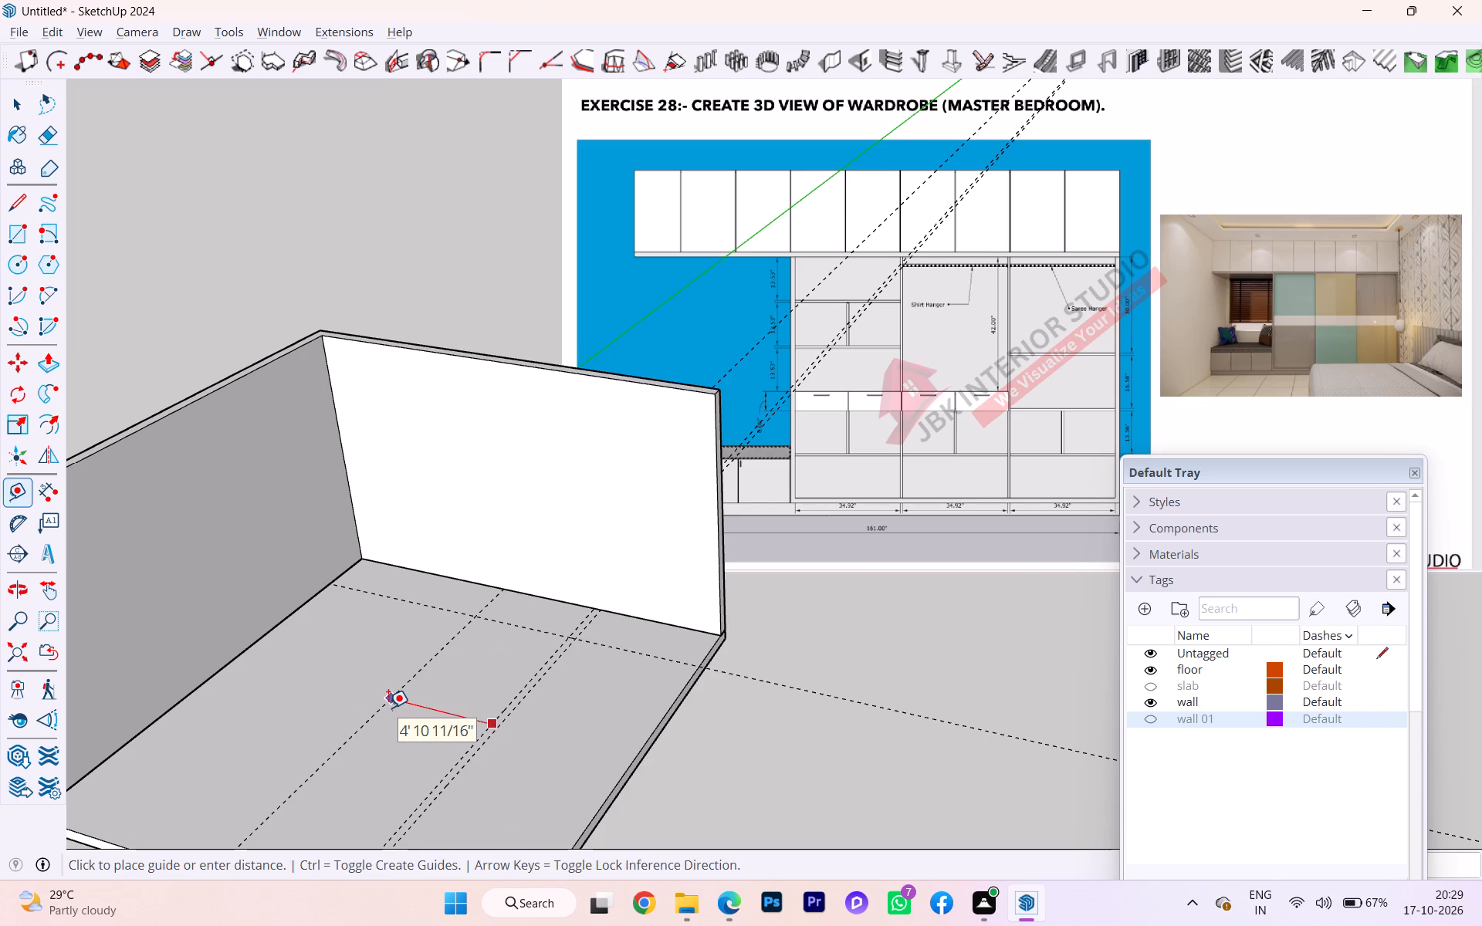
type("34.92")
key("Return")
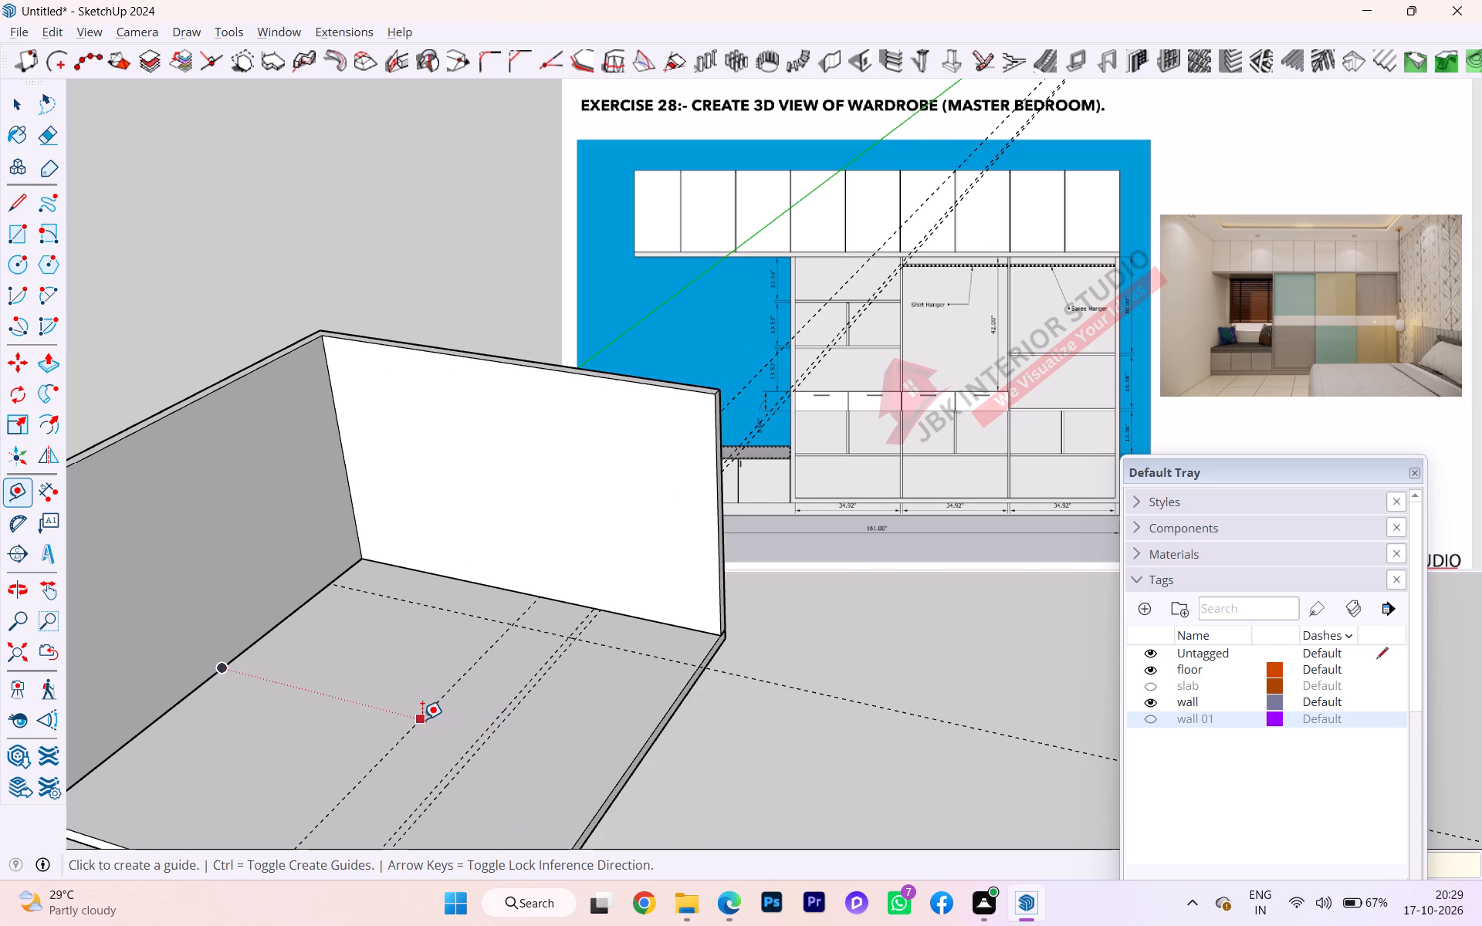
left_click(421, 718)
key("Escape")
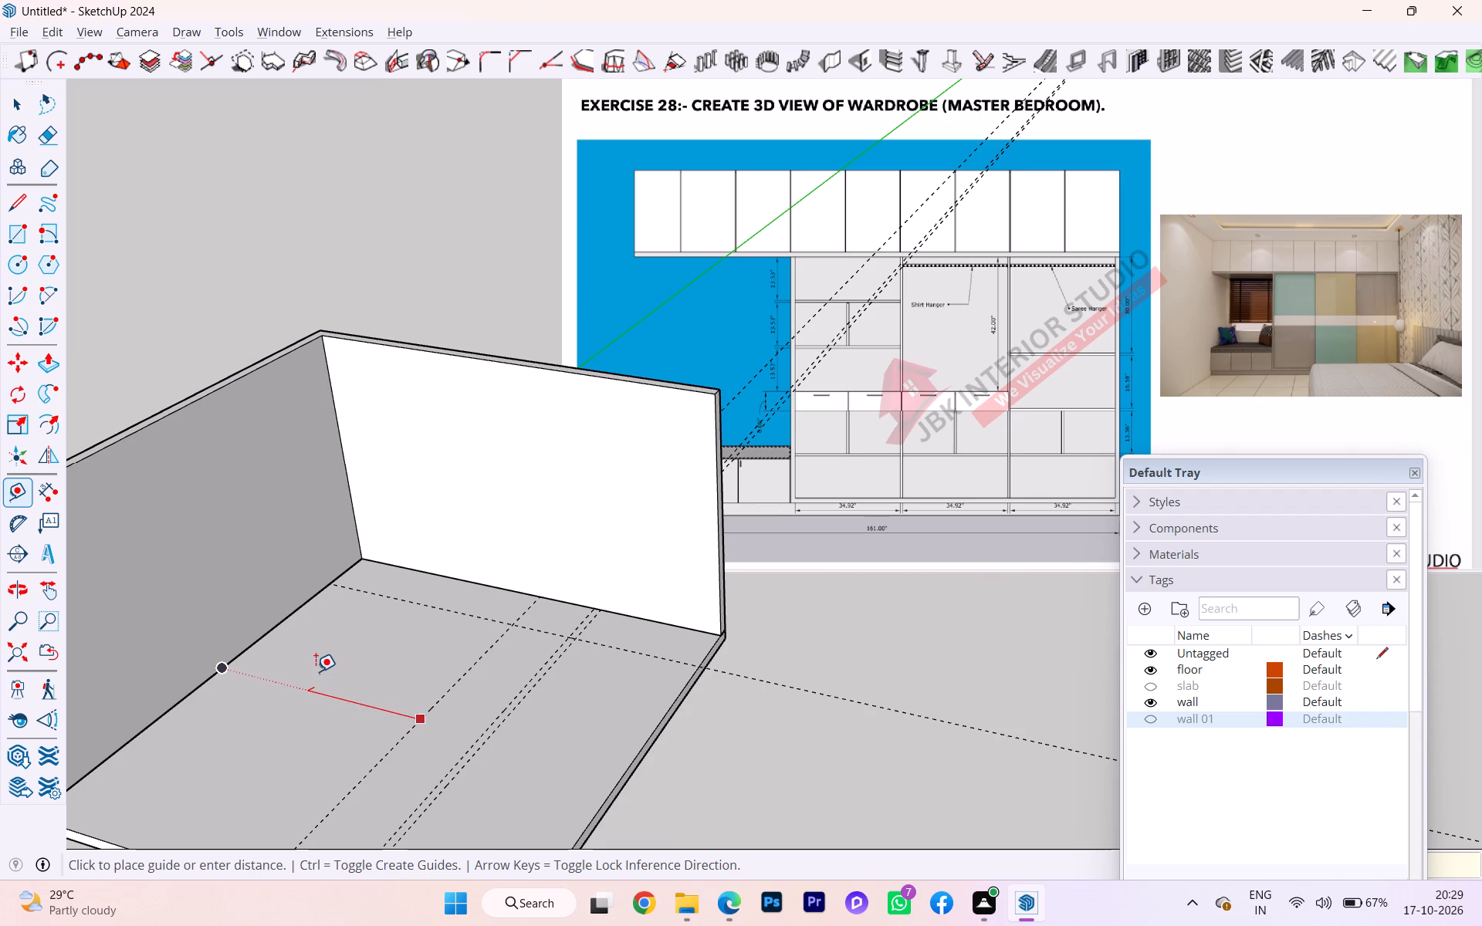
Place a parallel floor guide 2" from the newest 34.92" offset guide, on the side towards the grey side wall.
left_click(363, 776)
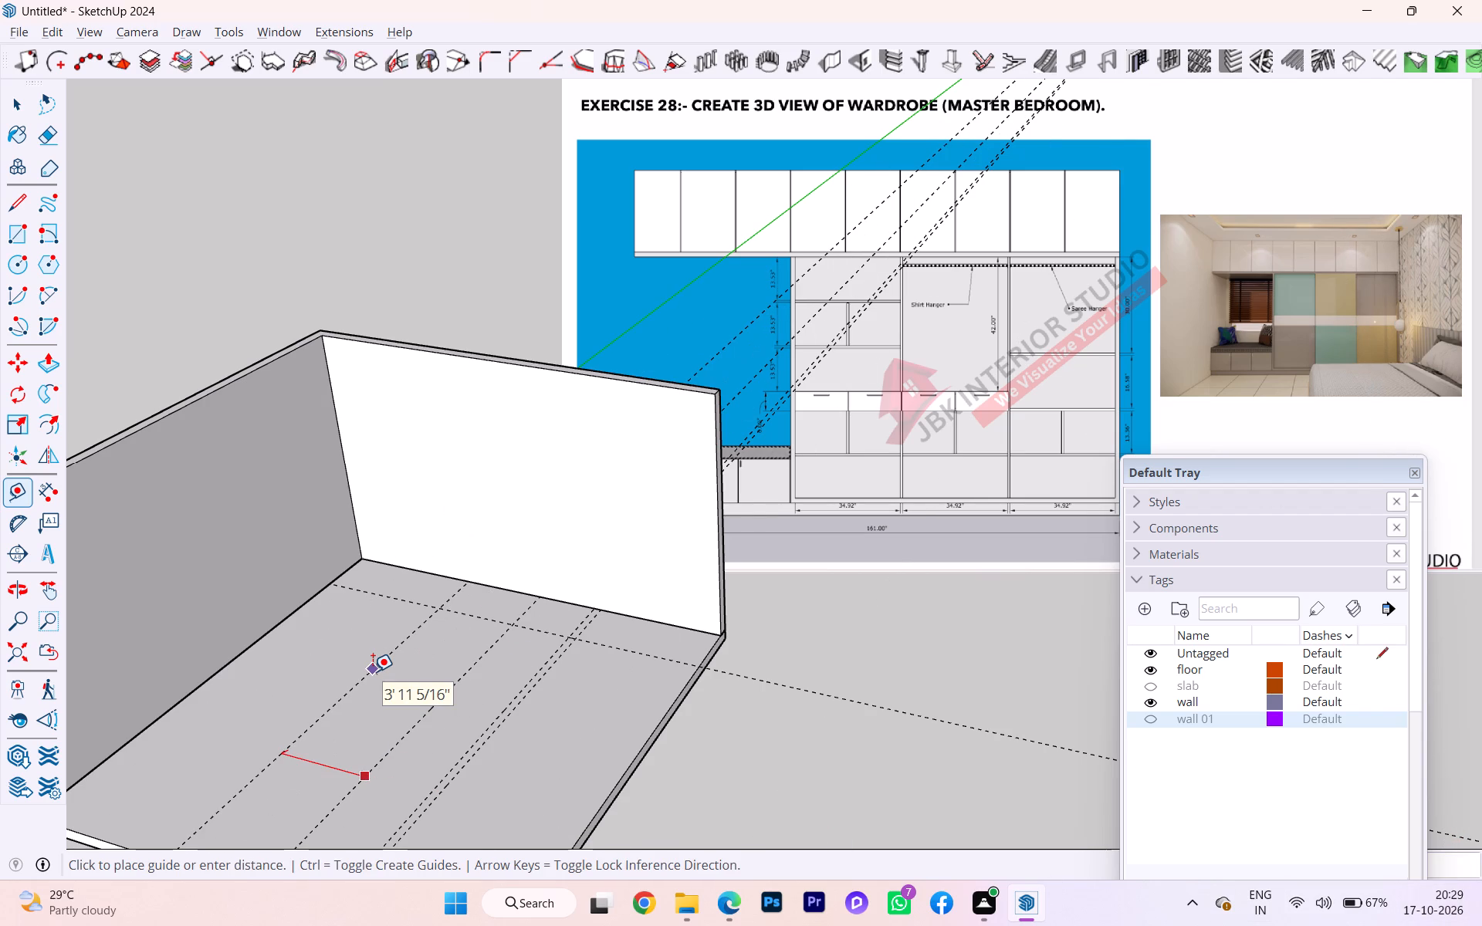
key("2")
key("Return")
Place a parallel floor guide 34.92" from the 2" offset guide, towards the grey side wall.
scroll(372, 711, "up", 3)
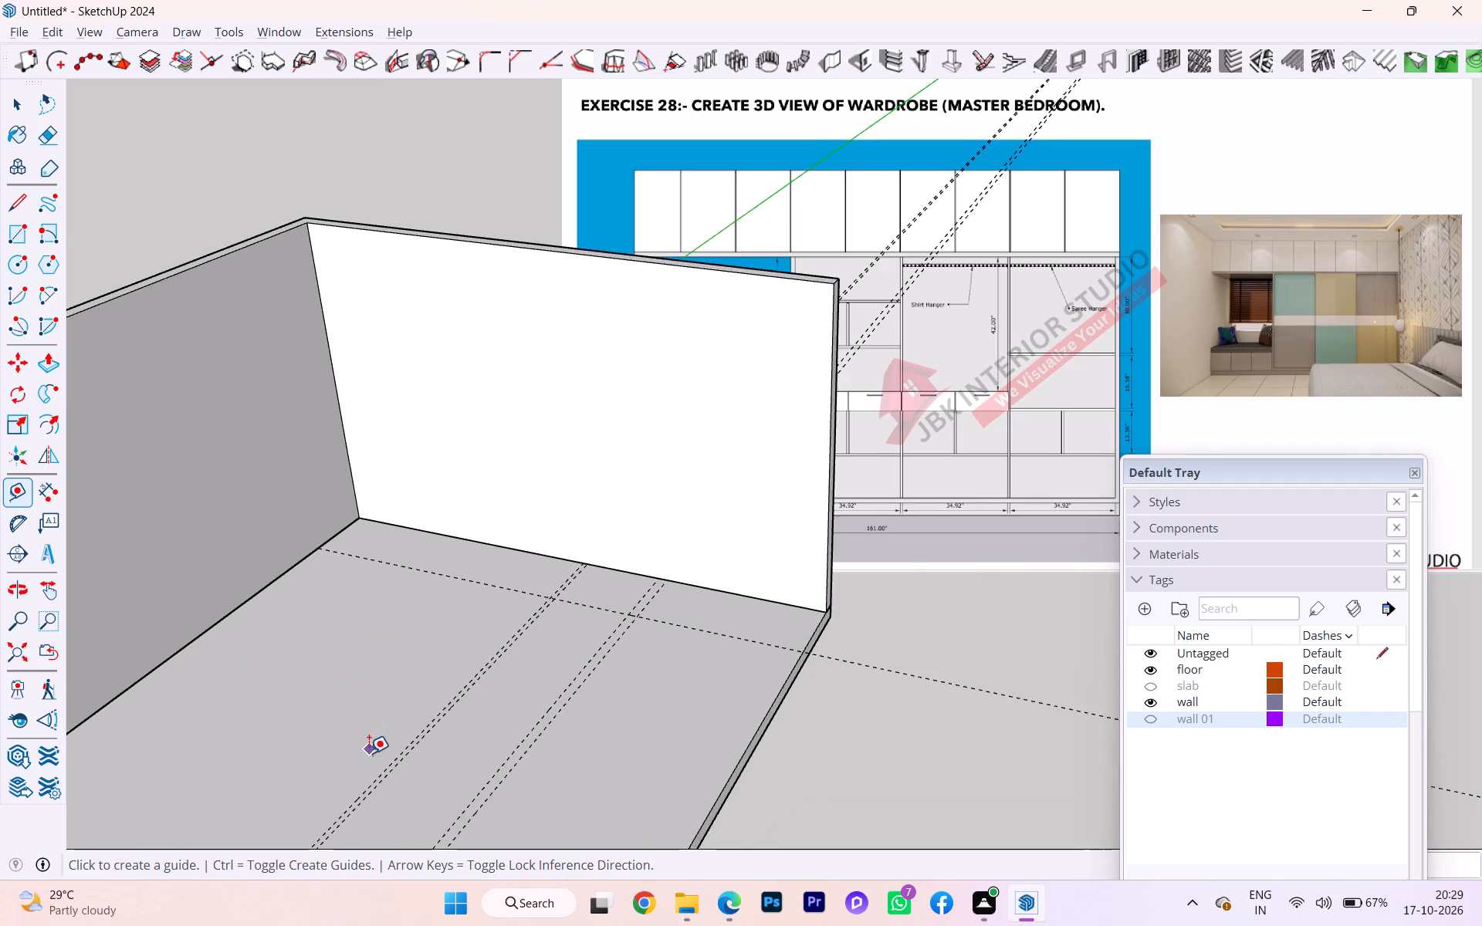
scroll(369, 752, "up", 2)
left_click_drag(369, 758, 372, 766)
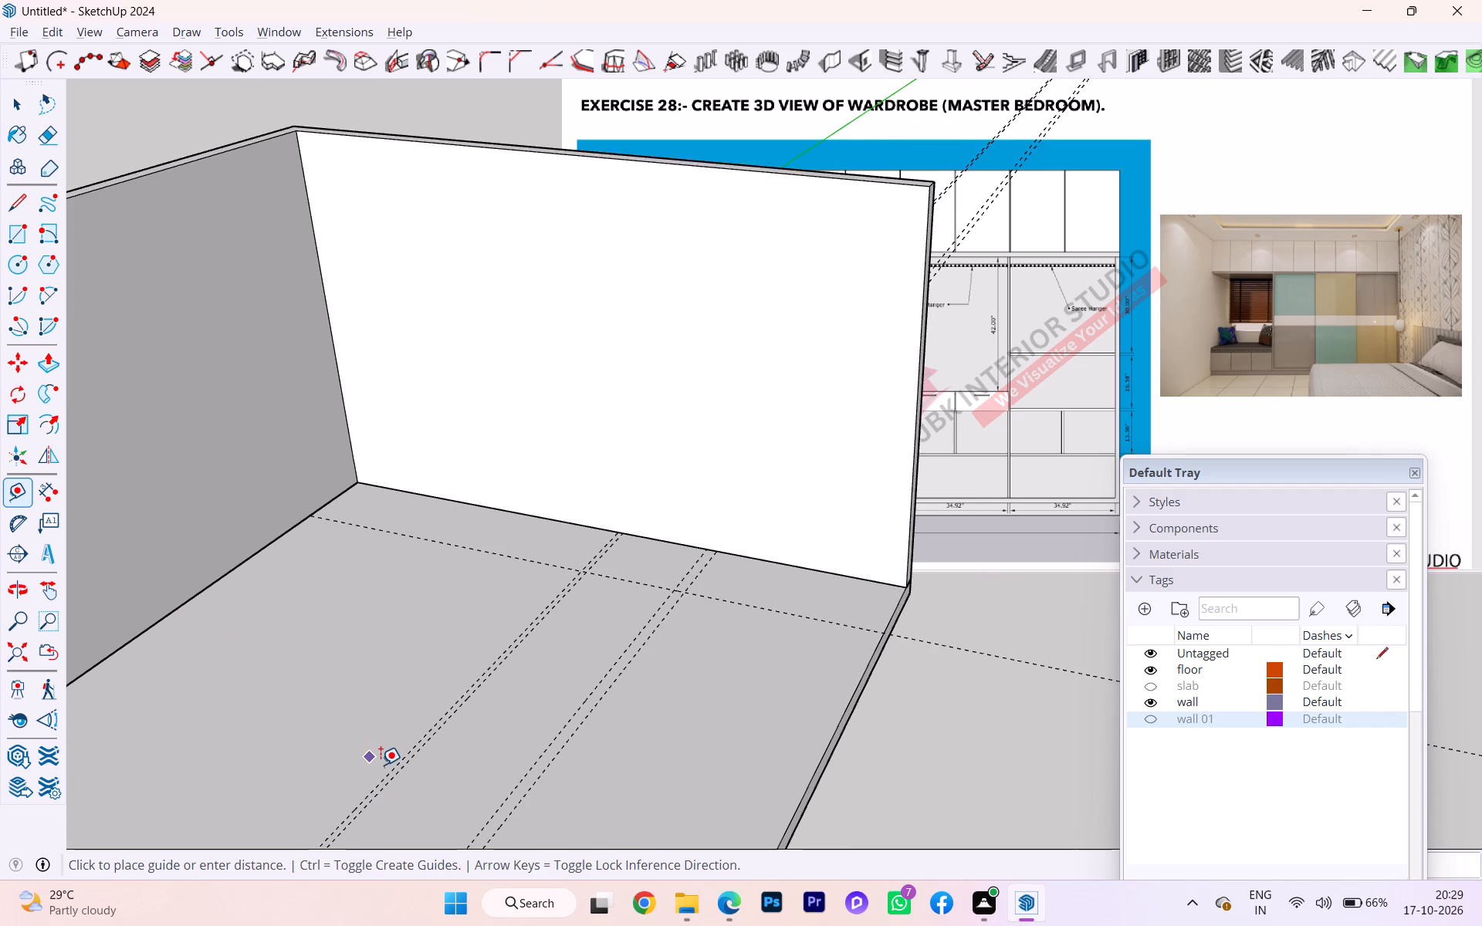
key("Escape")
scroll(381, 776, "up", 4)
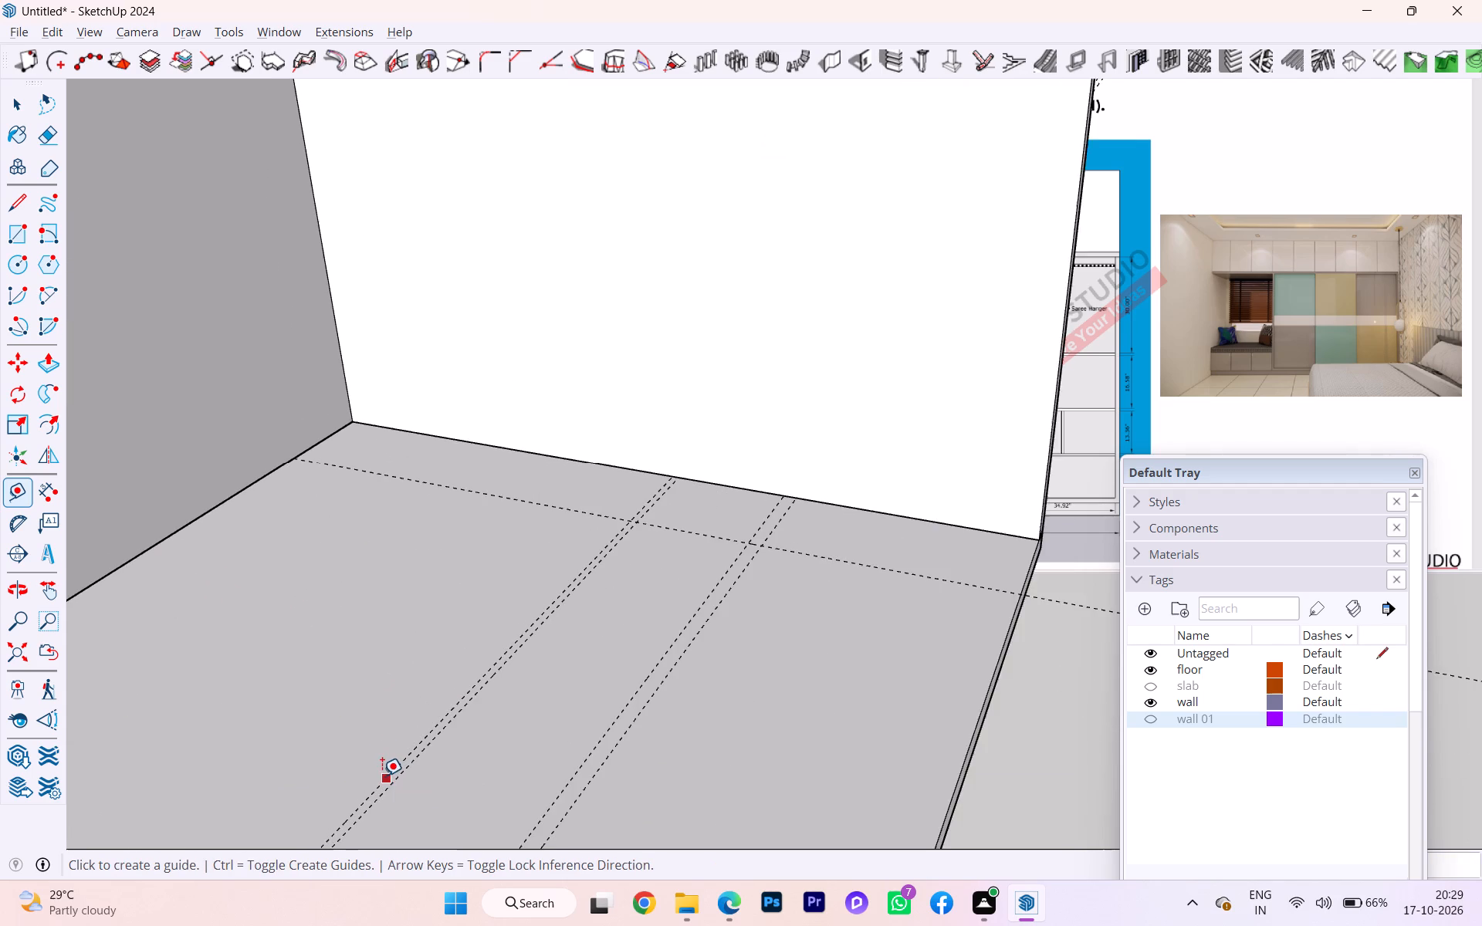
left_click(381, 778)
scroll(181, 665, "down", 1)
scroll(181, 665, "up", 5)
scroll(181, 665, "down", 5)
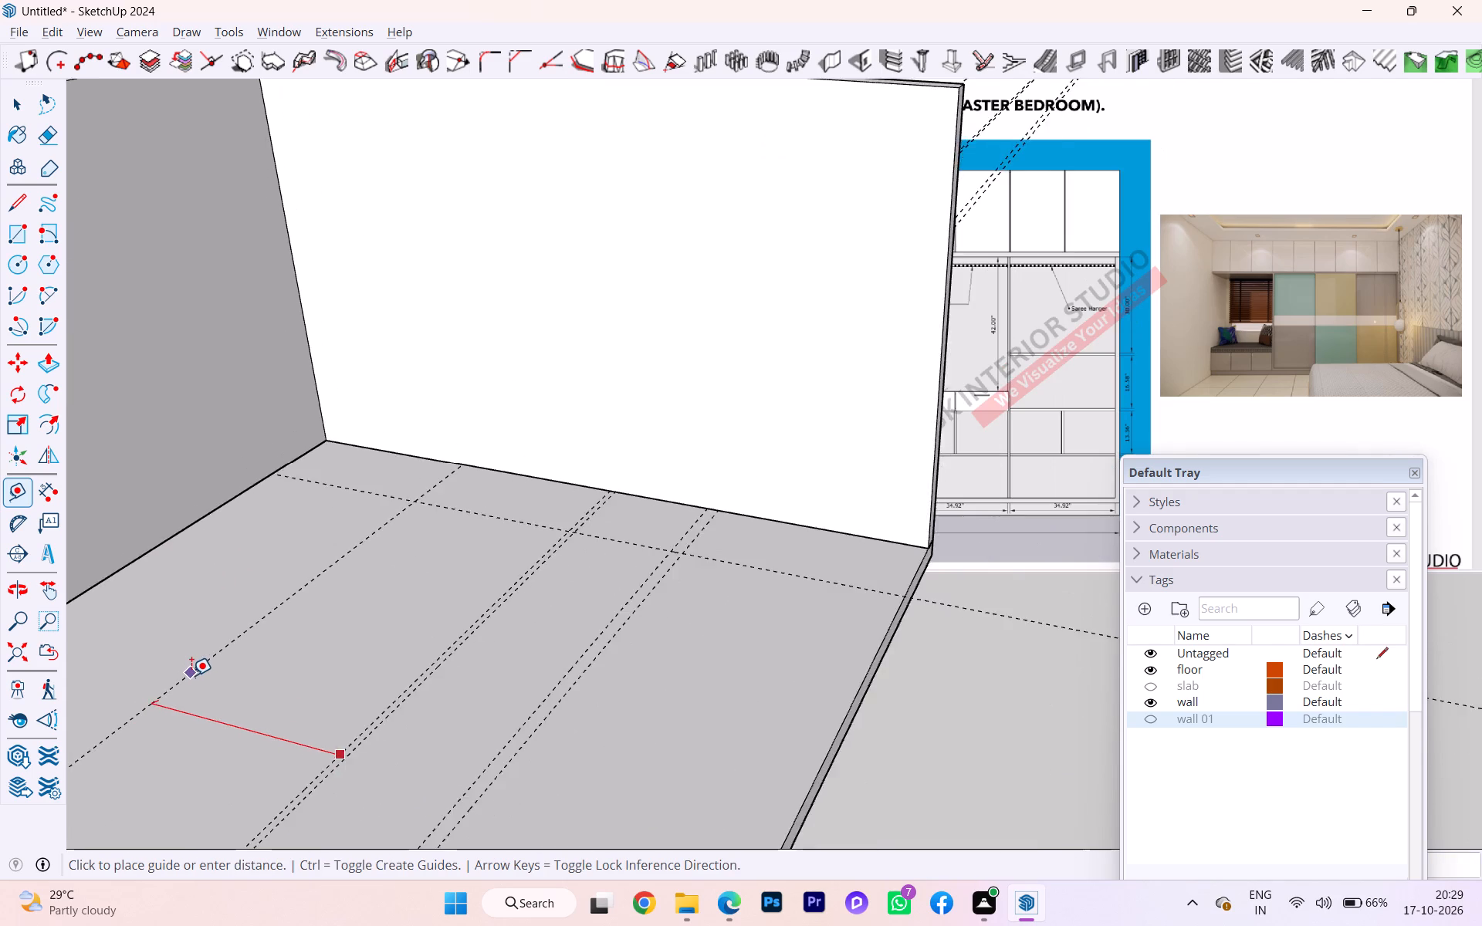
scroll(191, 675, "down", 6)
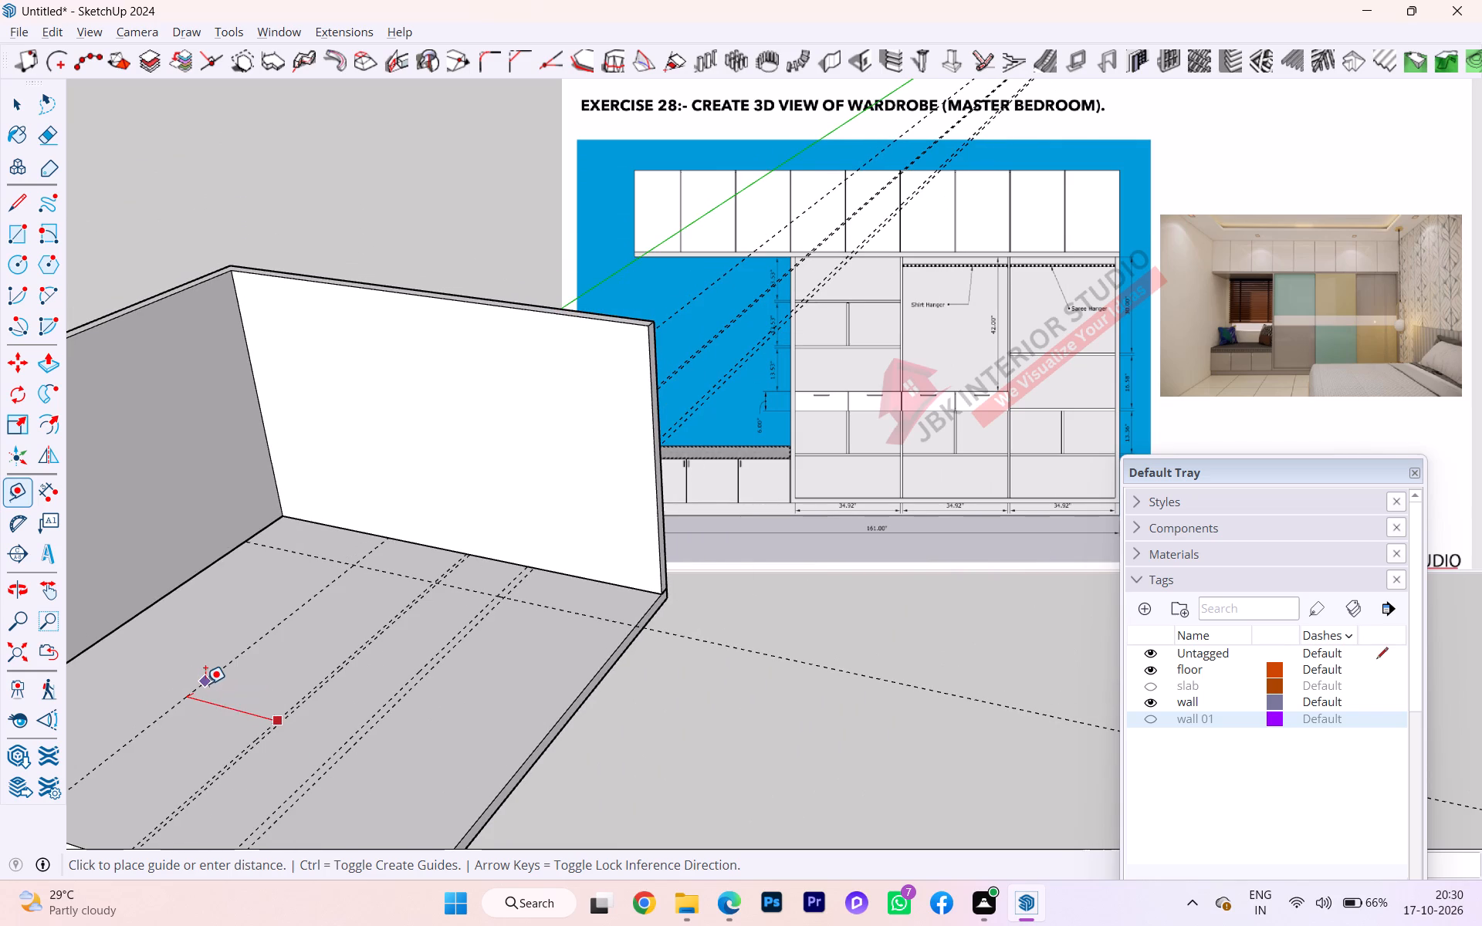
key("3")
type("4.")
type("92")
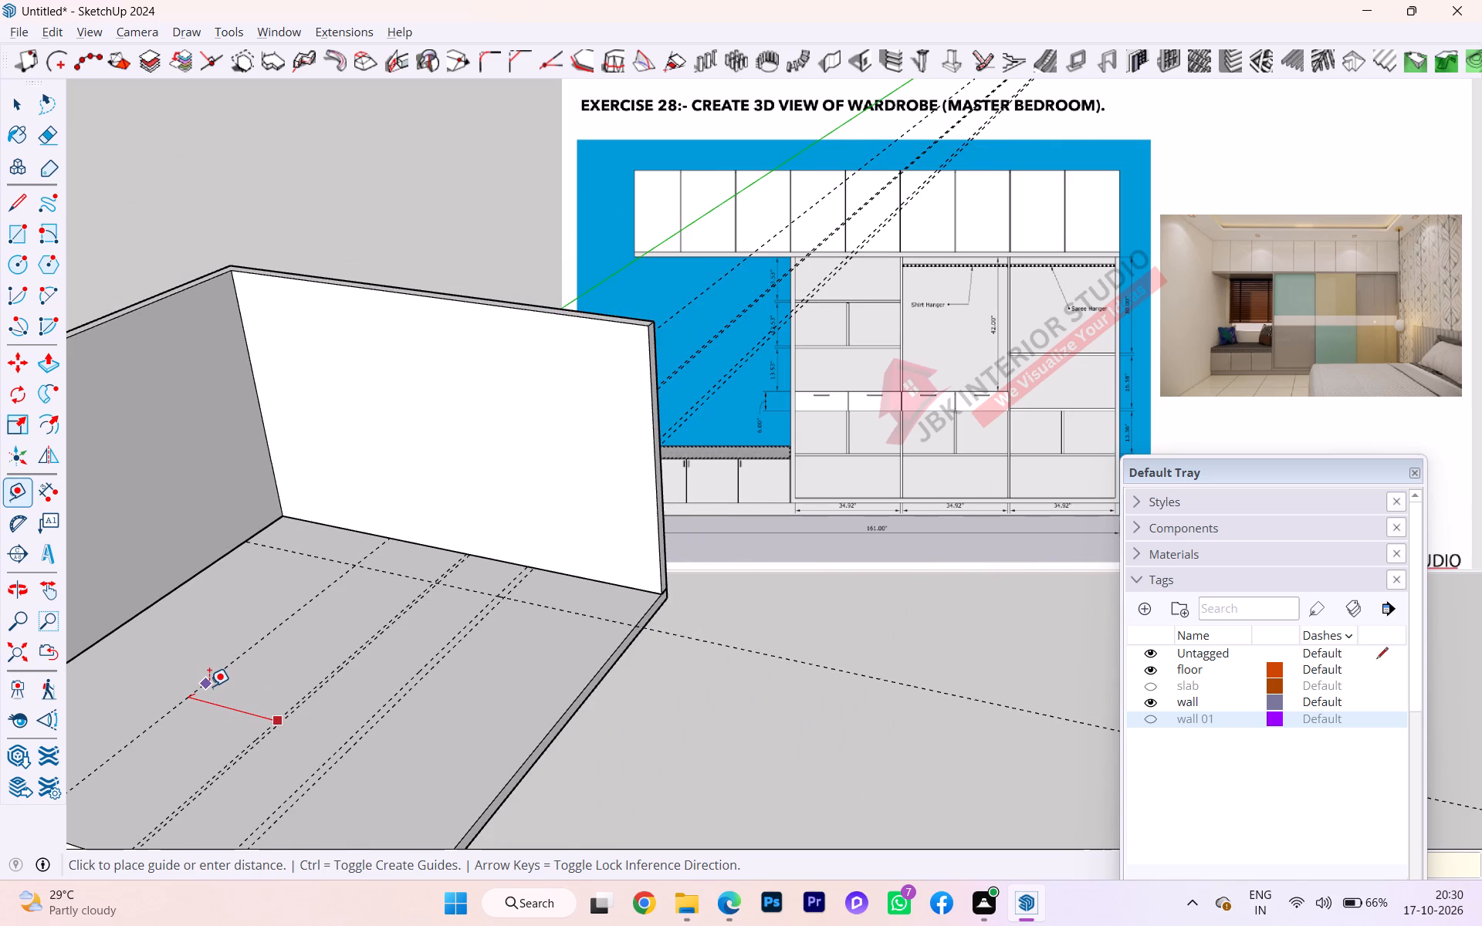
key("Return")
Place a parallel floor guide 2" from the second 34.92" offset guide, towards the grey side wall.
left_click(247, 680)
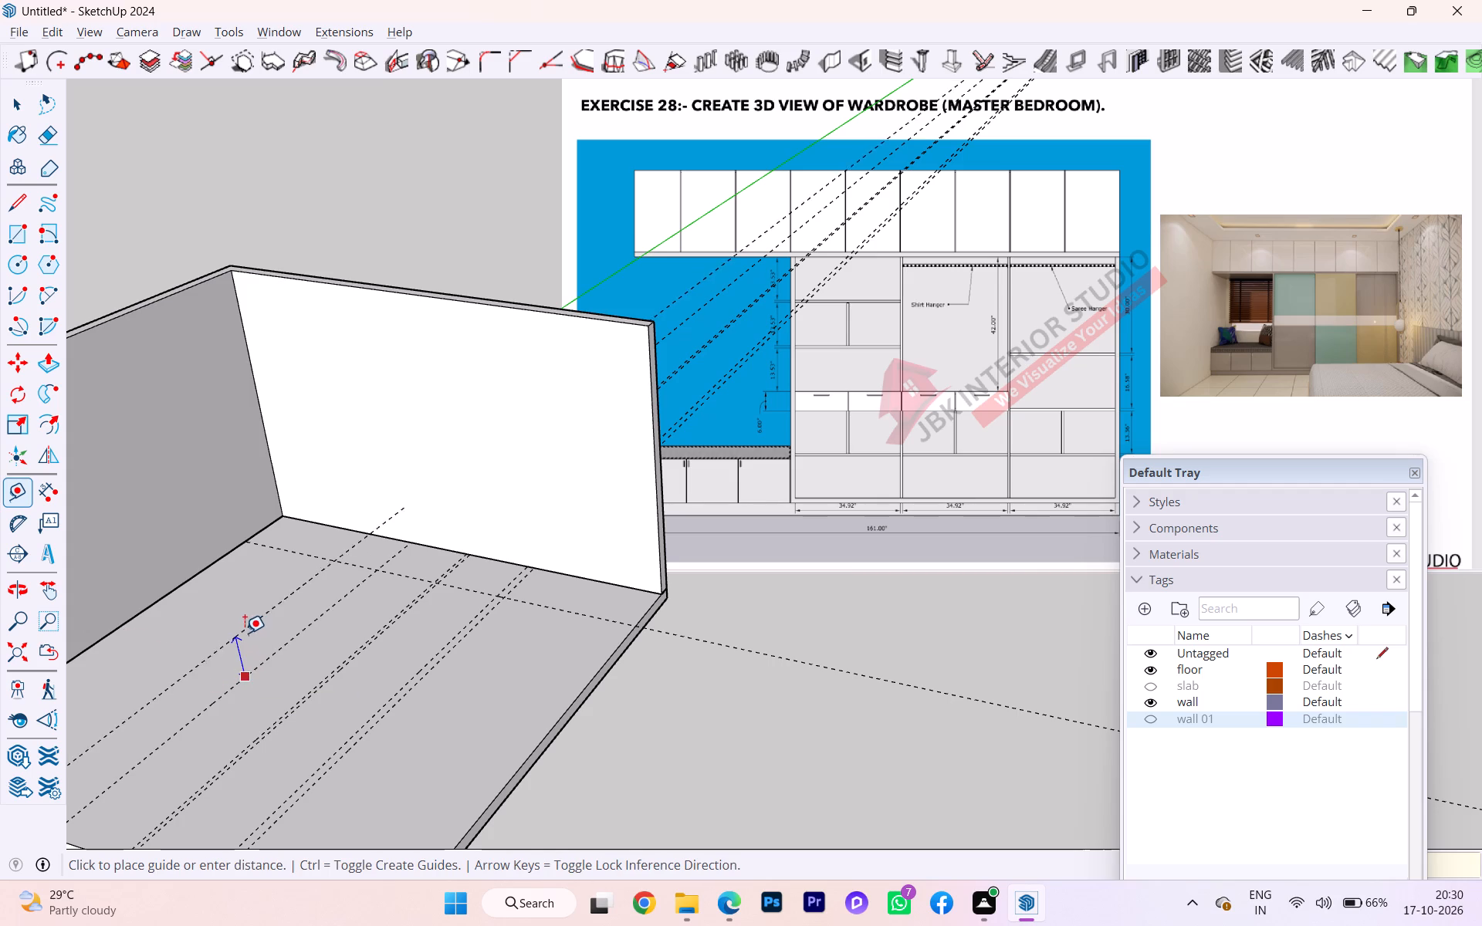
key("Right")
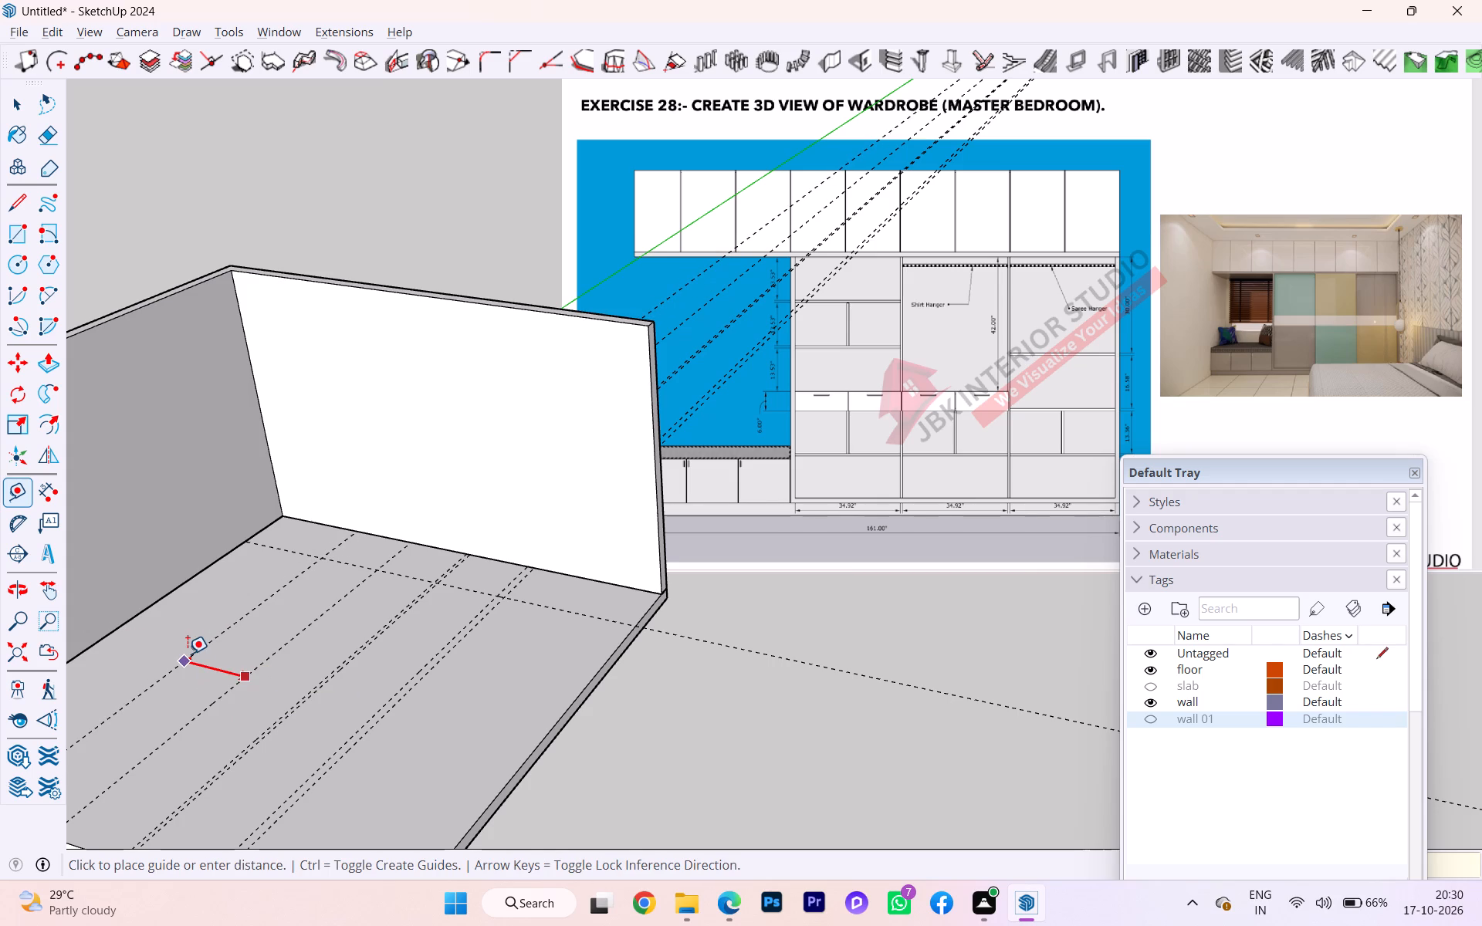
key("2")
key("Return")
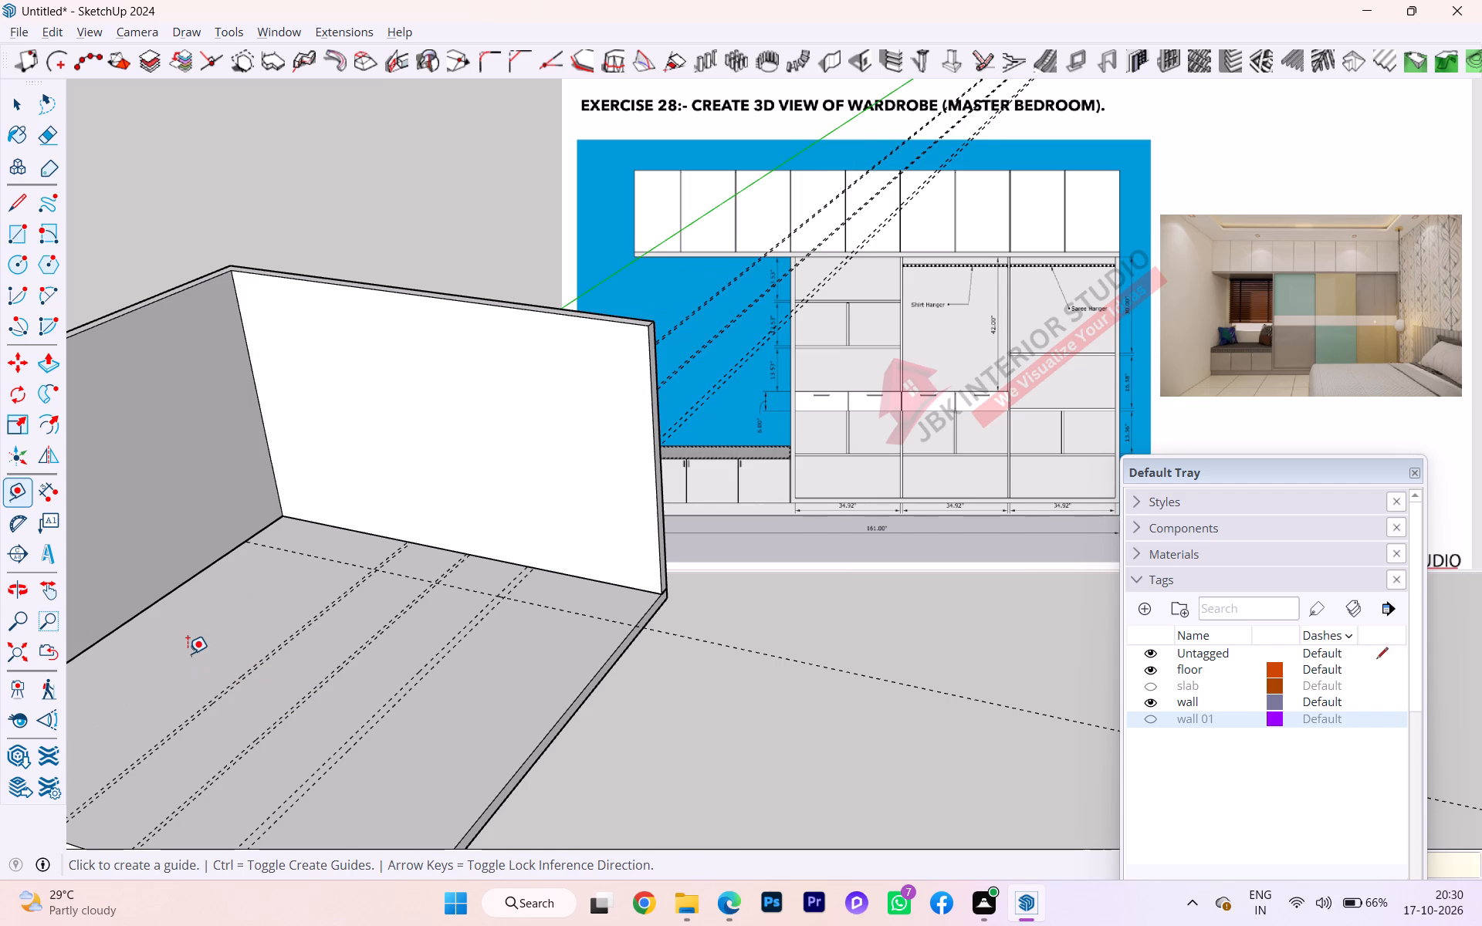
Place a third parallel floor guide 34.92" from the newest 2" offset guide, towards the grey side wall.
scroll(349, 627, "up", 5)
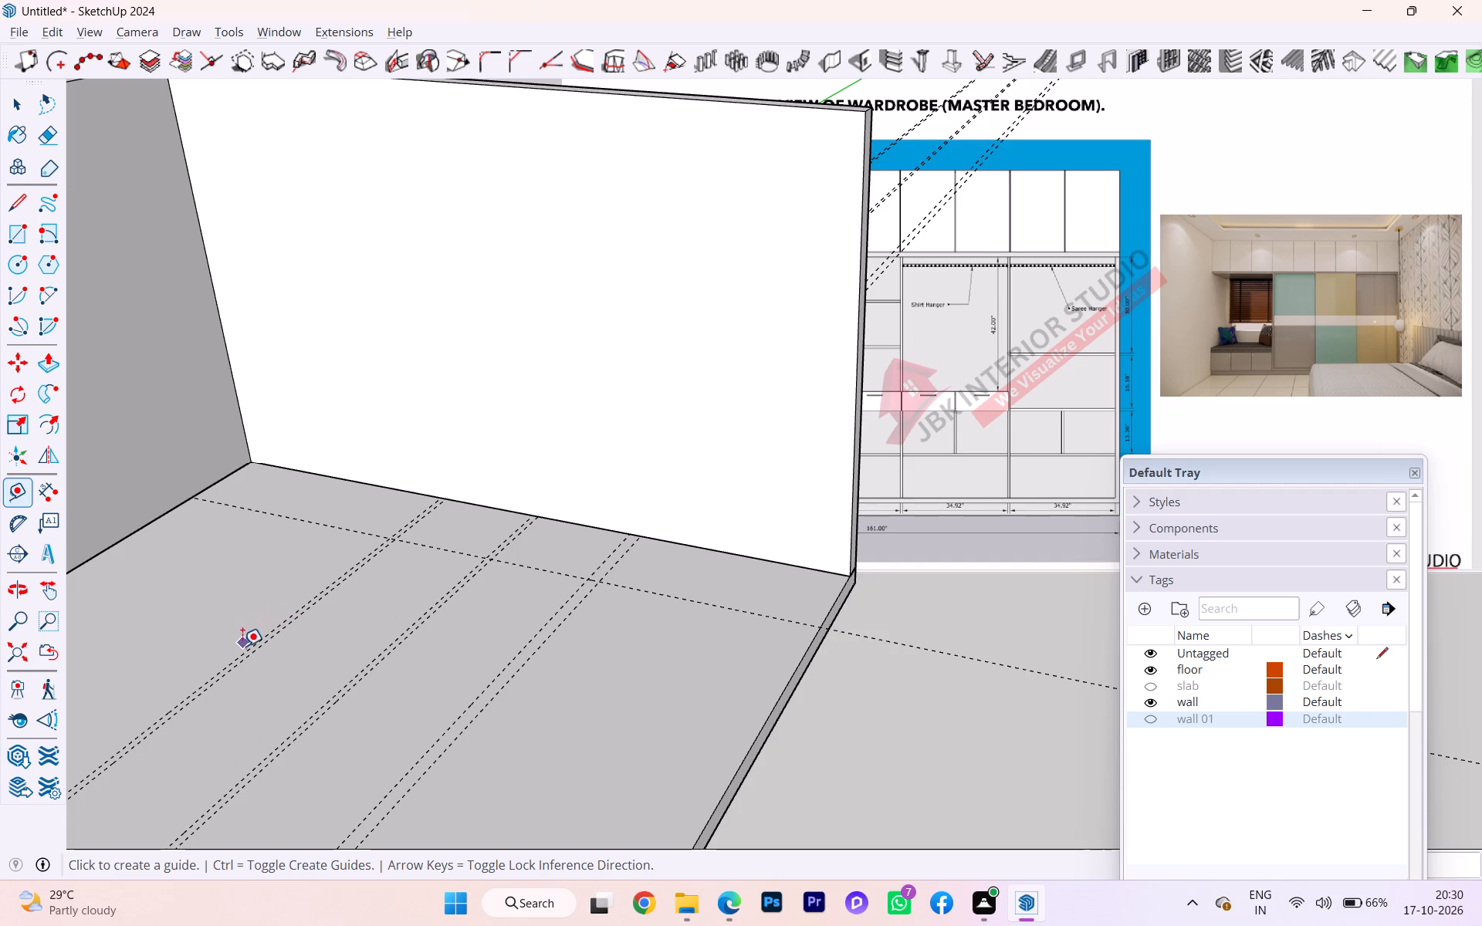
left_click(240, 651)
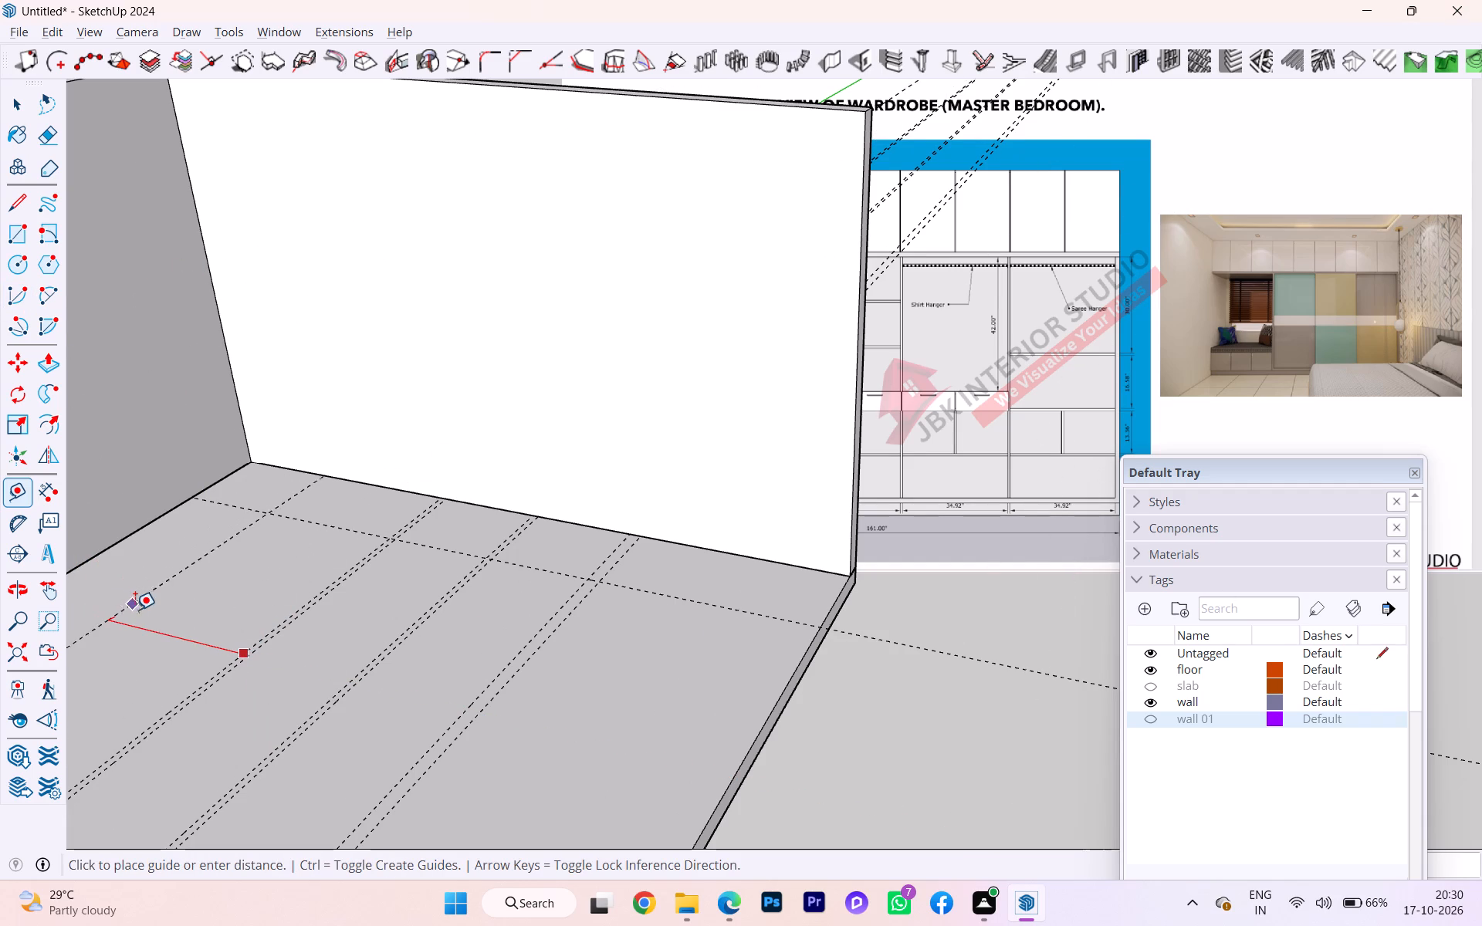
type("34")
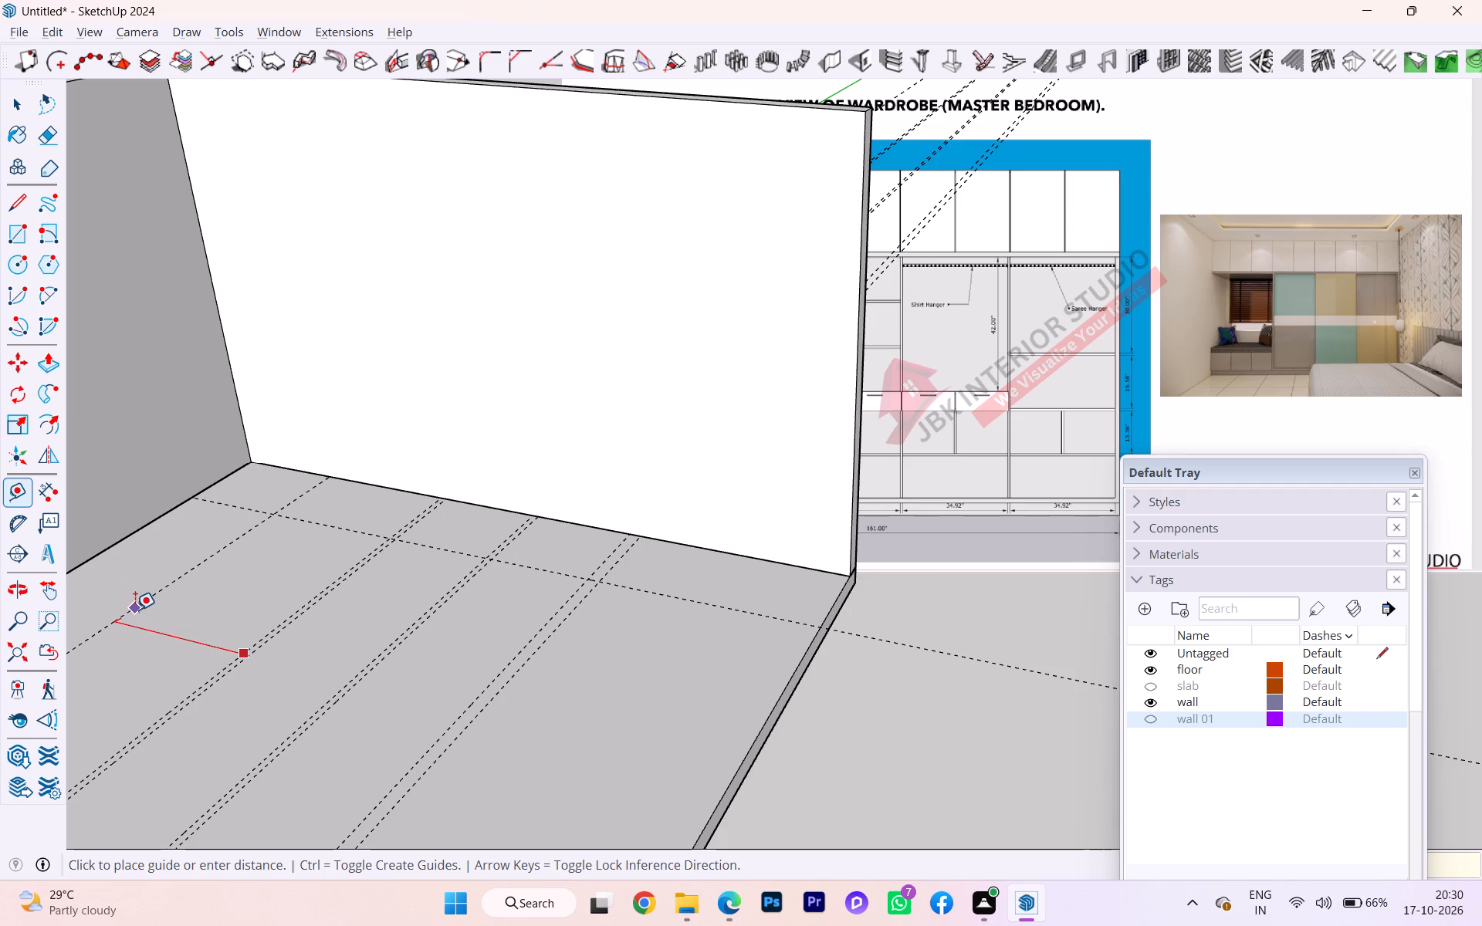
type(".92")
key("Return")
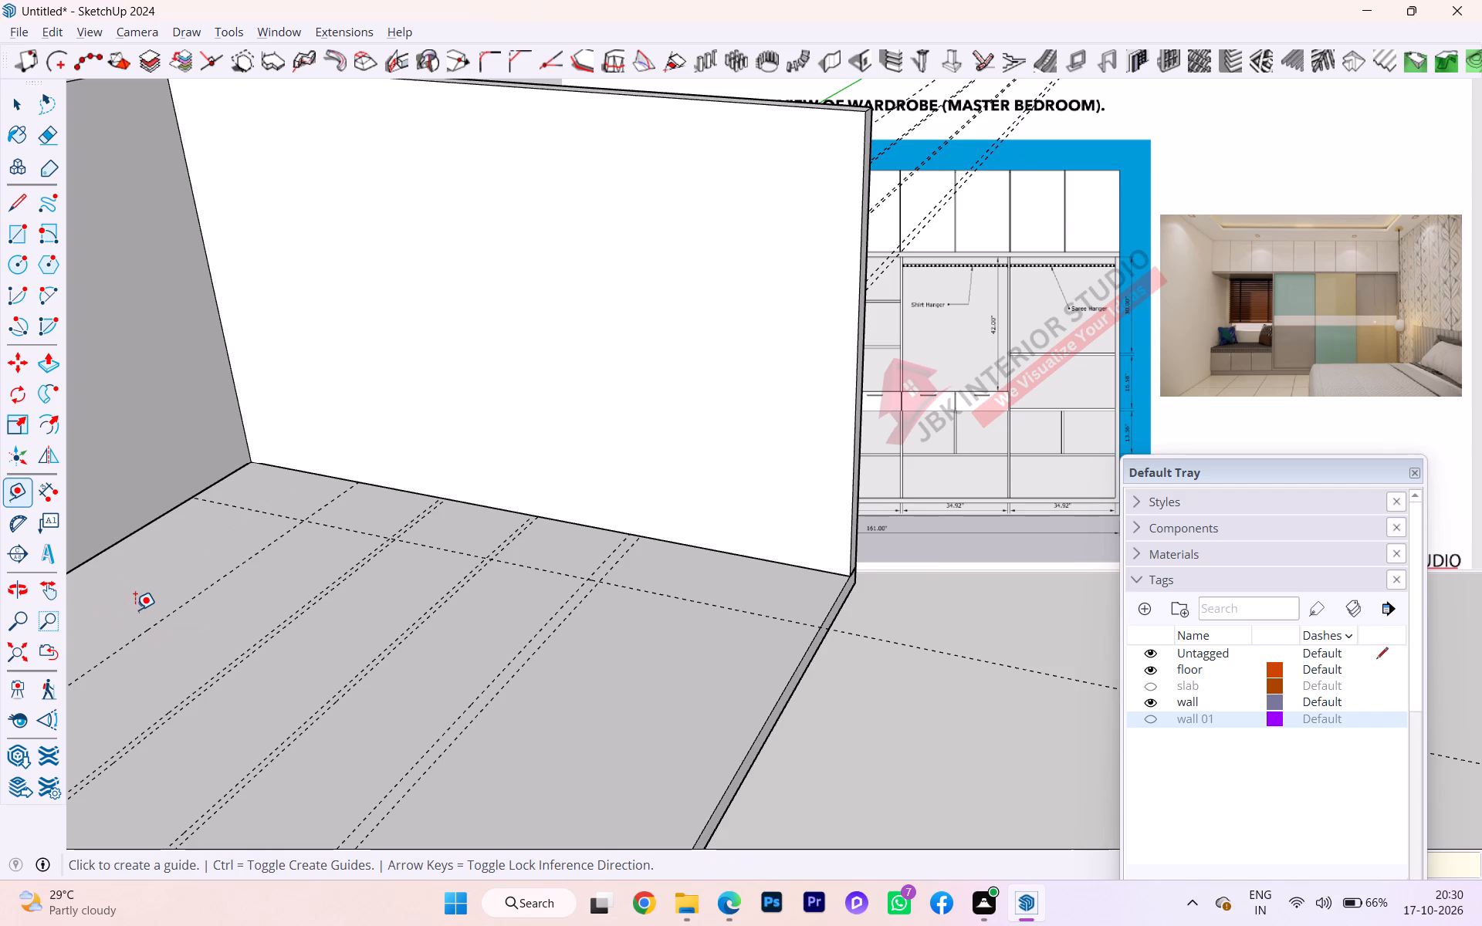
Place a parallel floor guide 4" from the third 34.92" offset guide, towards the grey side wall.
scroll(110, 603, "down", 3)
scroll(112, 603, "up", 1)
scroll(113, 604, "down", 2)
scroll(144, 603, "up", 1)
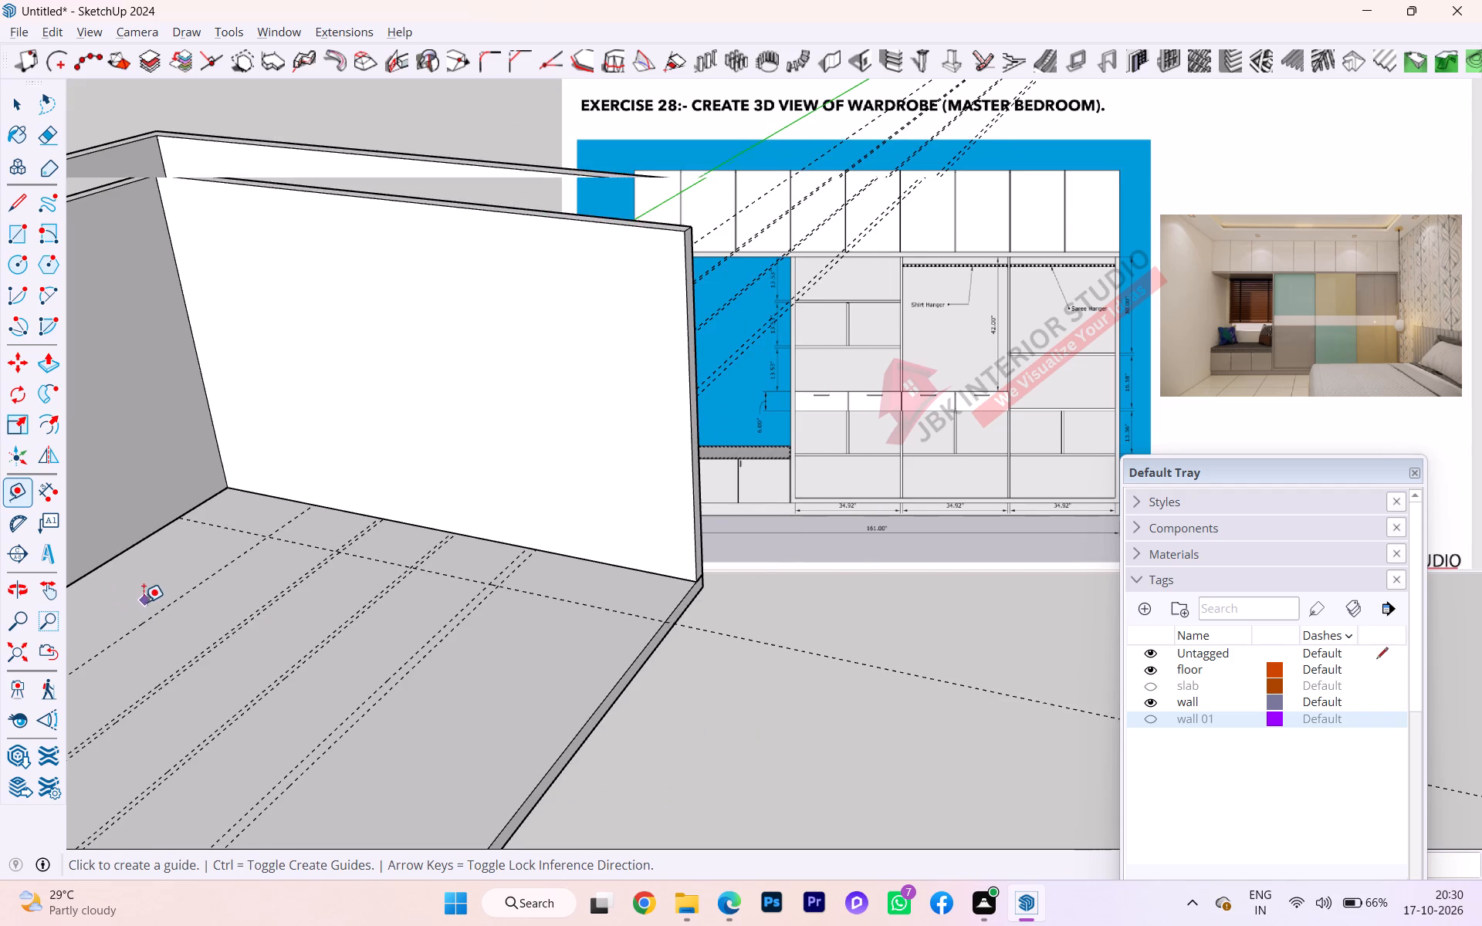
left_click(120, 634)
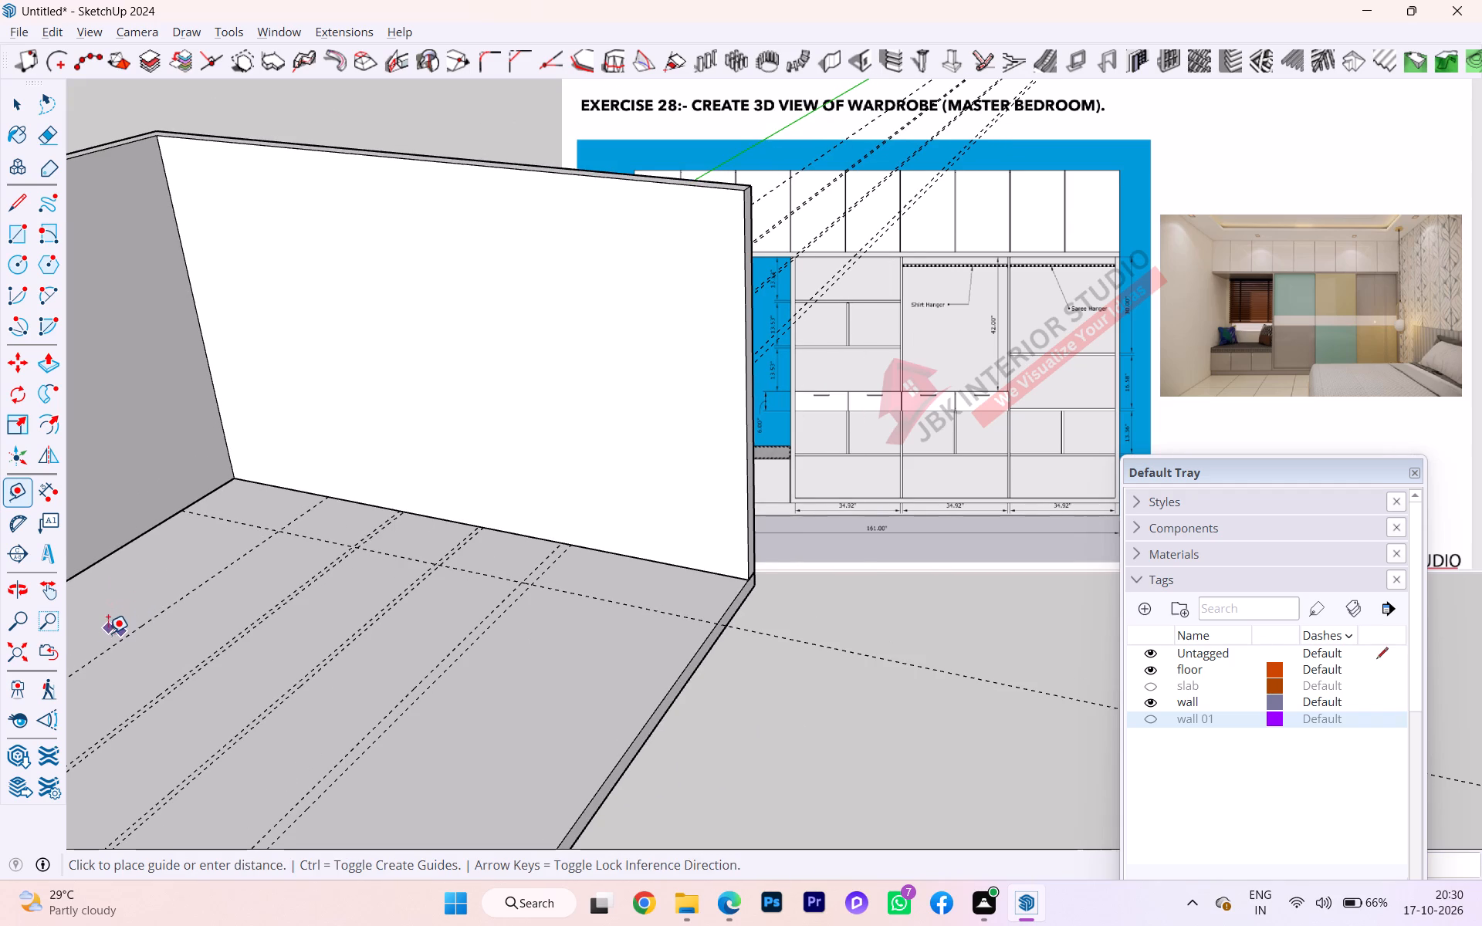
key("Escape")
left_click(115, 648)
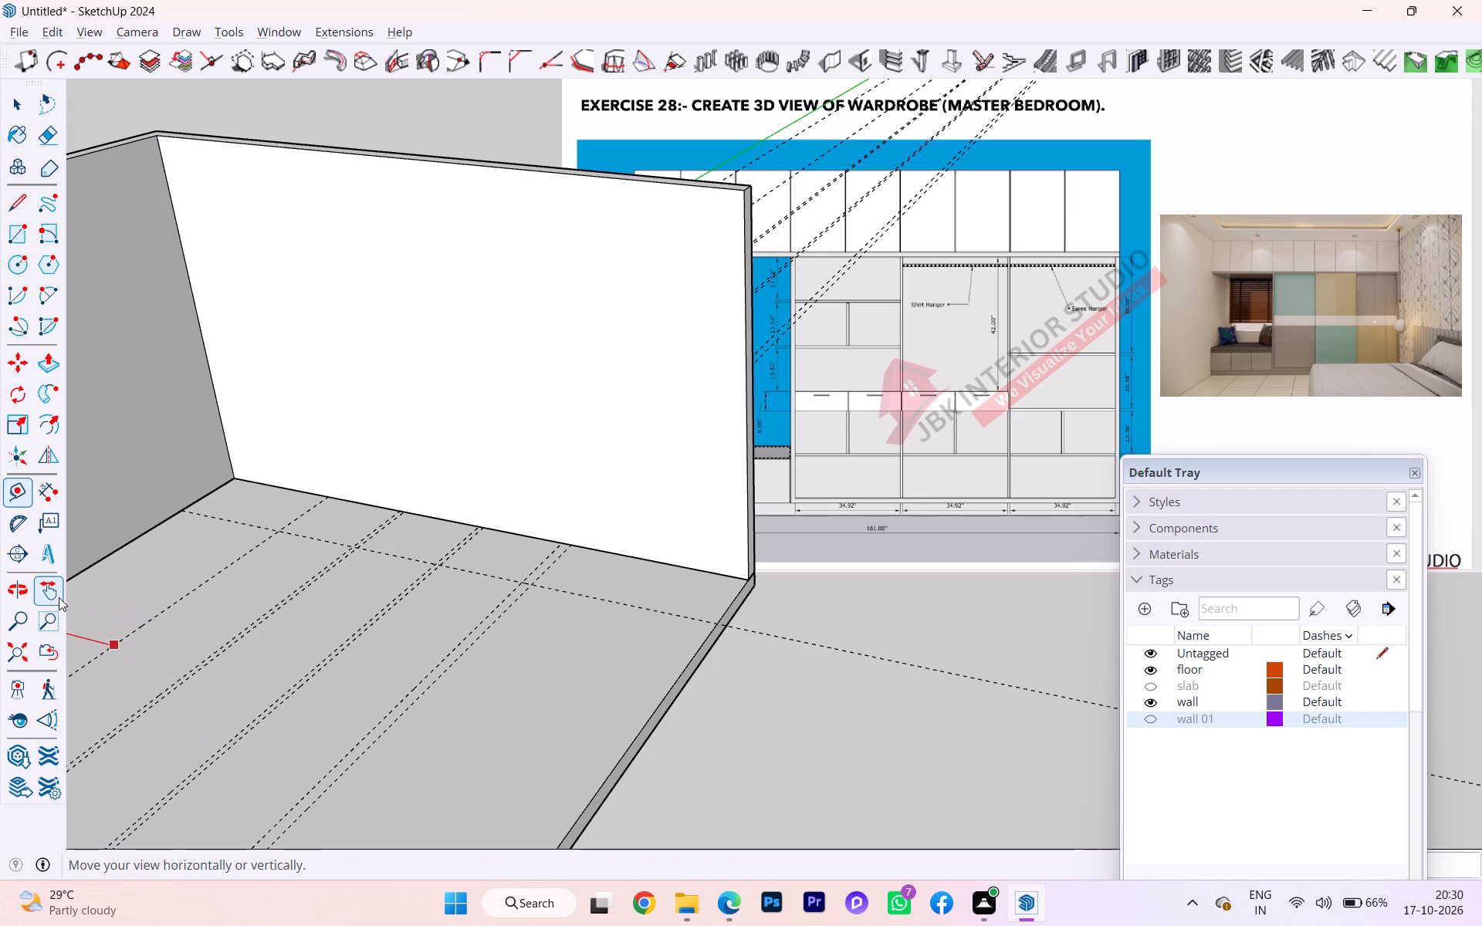
key("4")
key("Return")
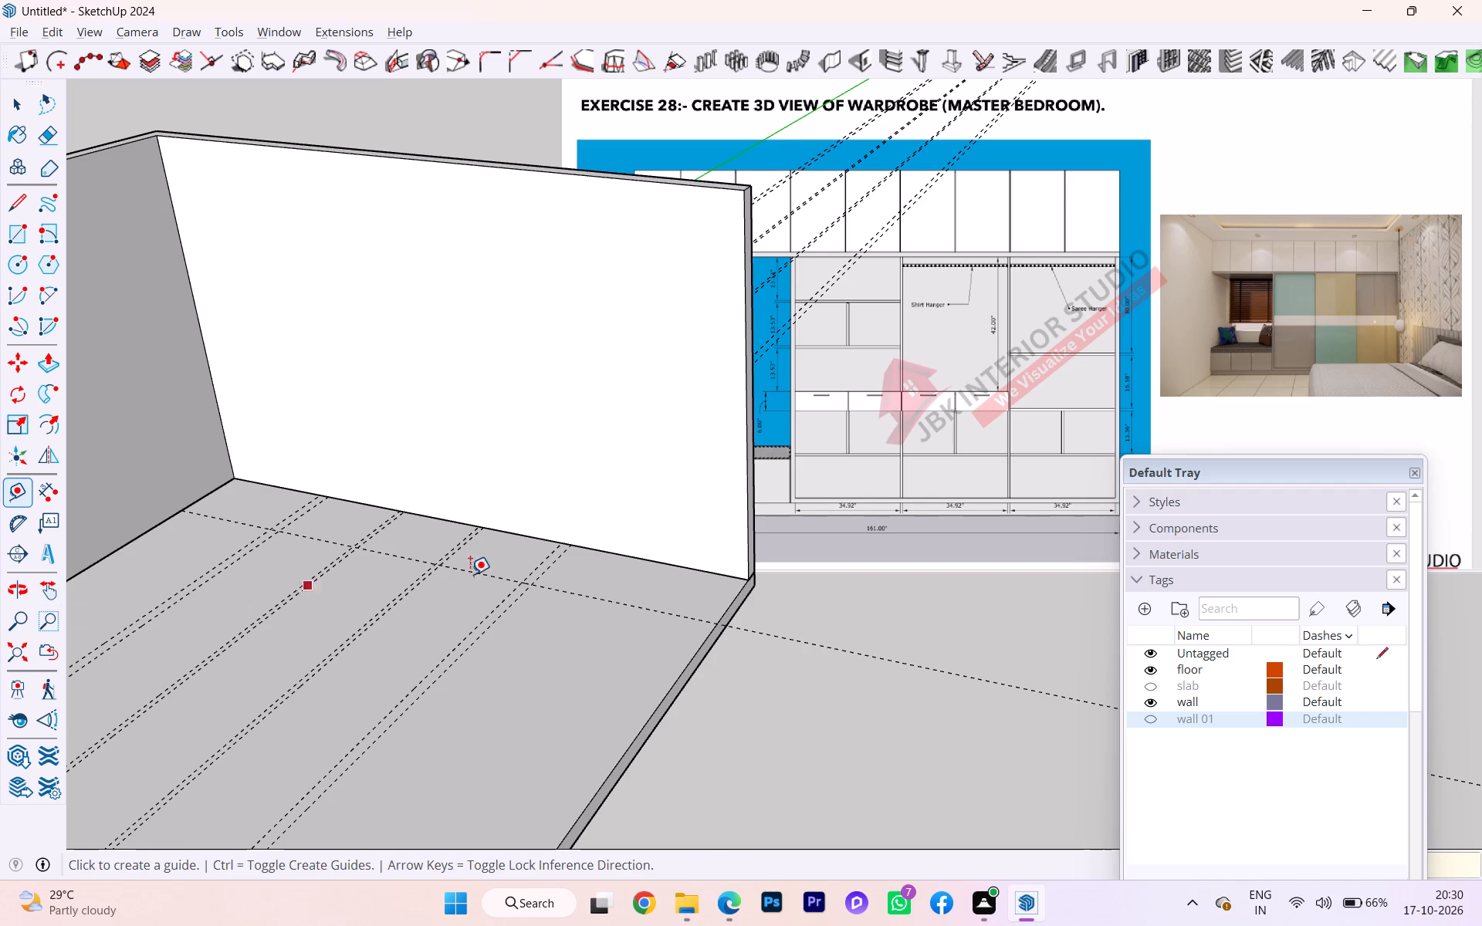
Draw the wardrobe's footprint rectangle on the floor between the two outermost parallel guides, from the depth guide to the white wall's base.
left_click(16, 107)
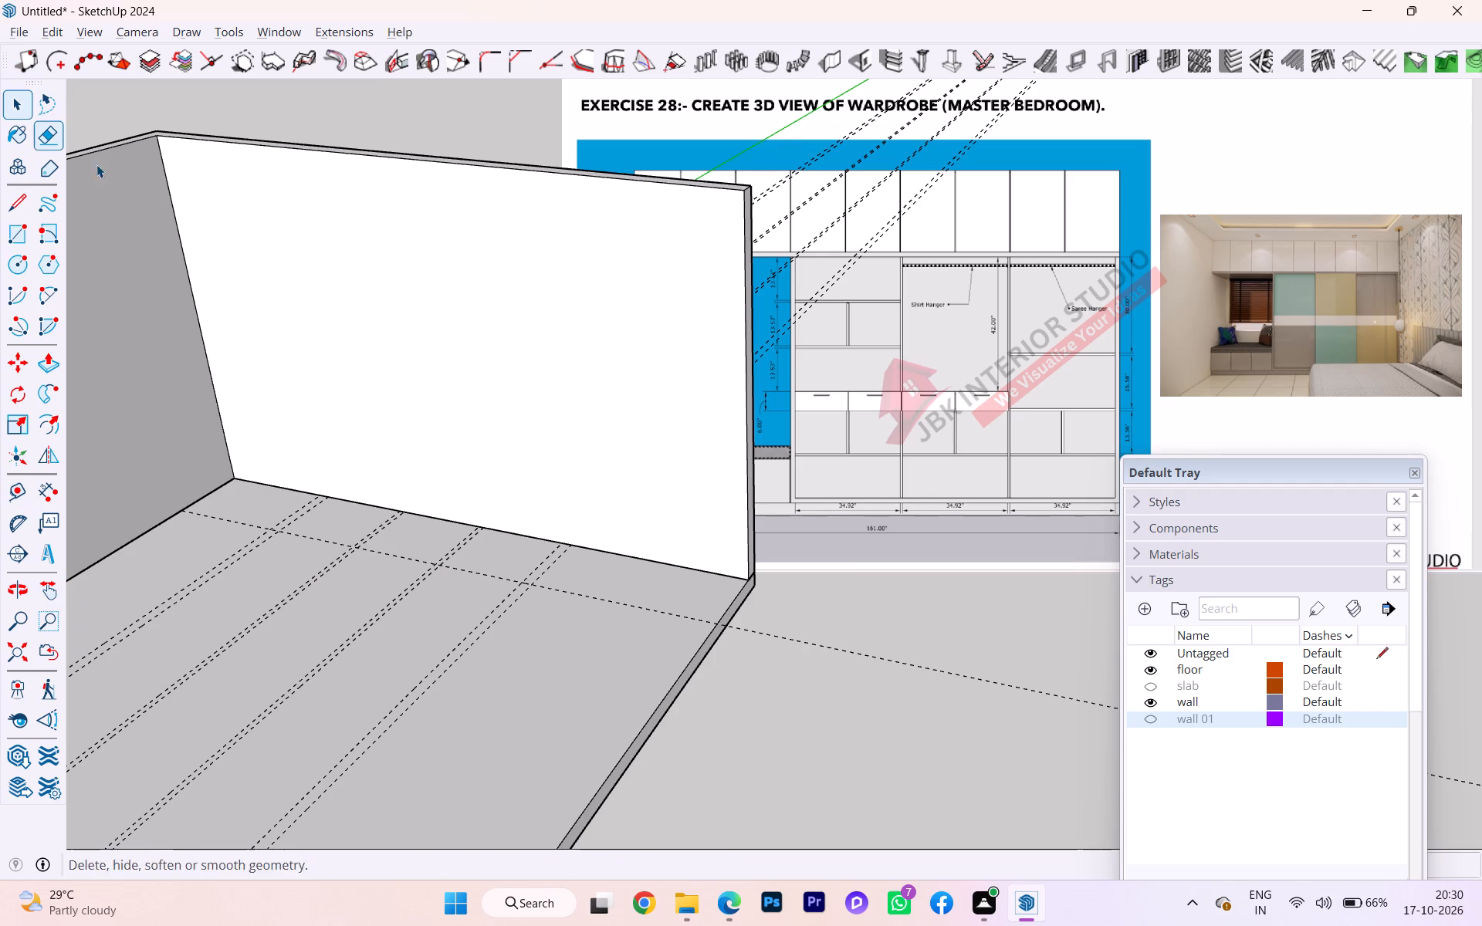
key("r")
scroll(259, 512, "up", 4)
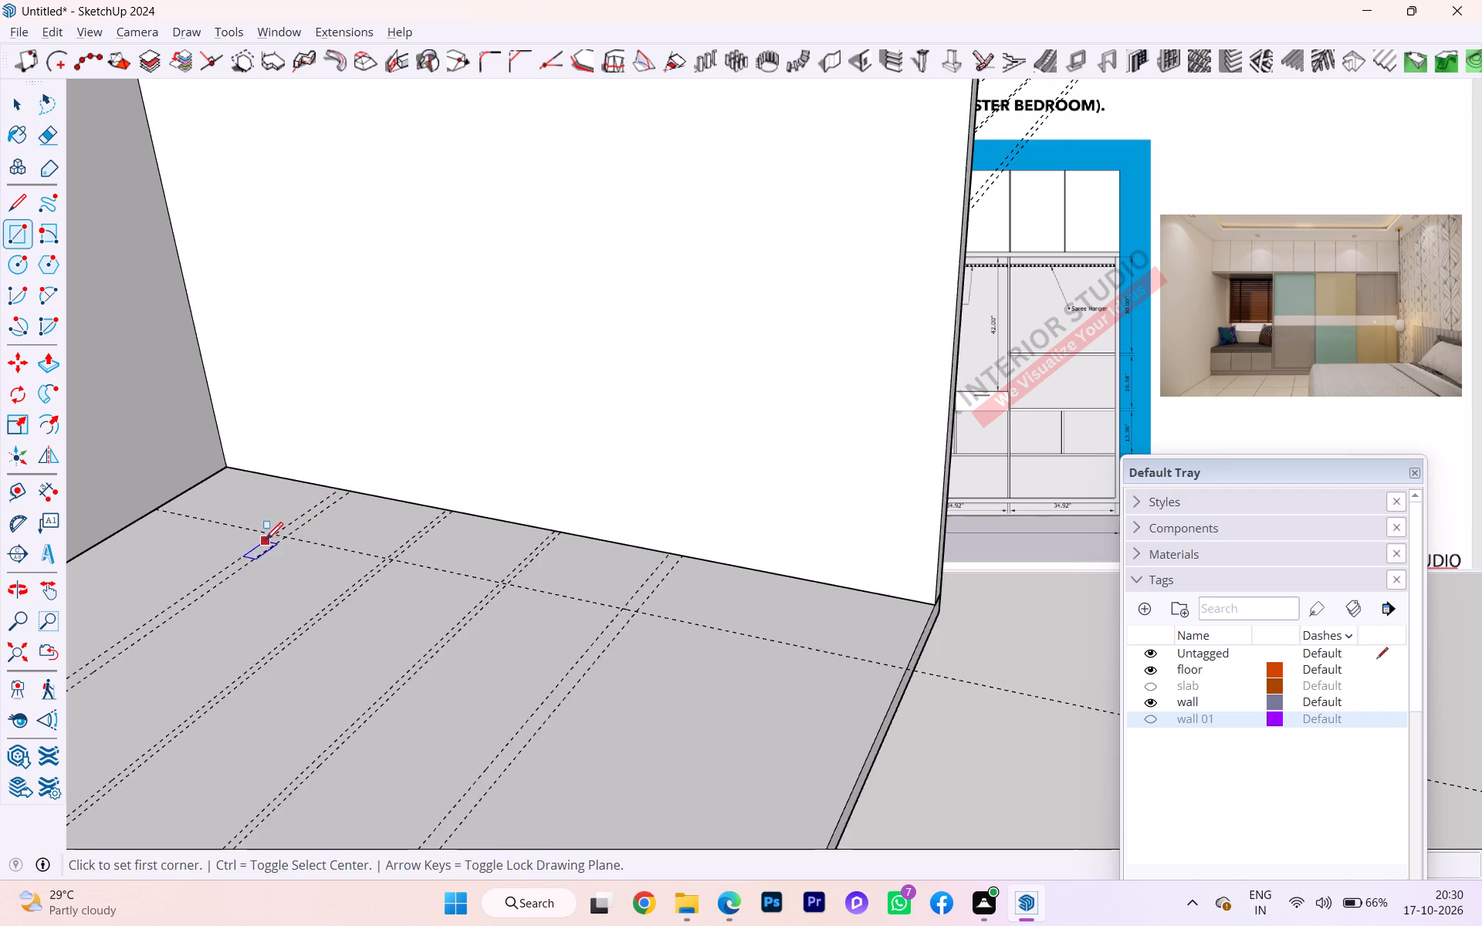
scroll(266, 539, "up", 2)
left_click(272, 532)
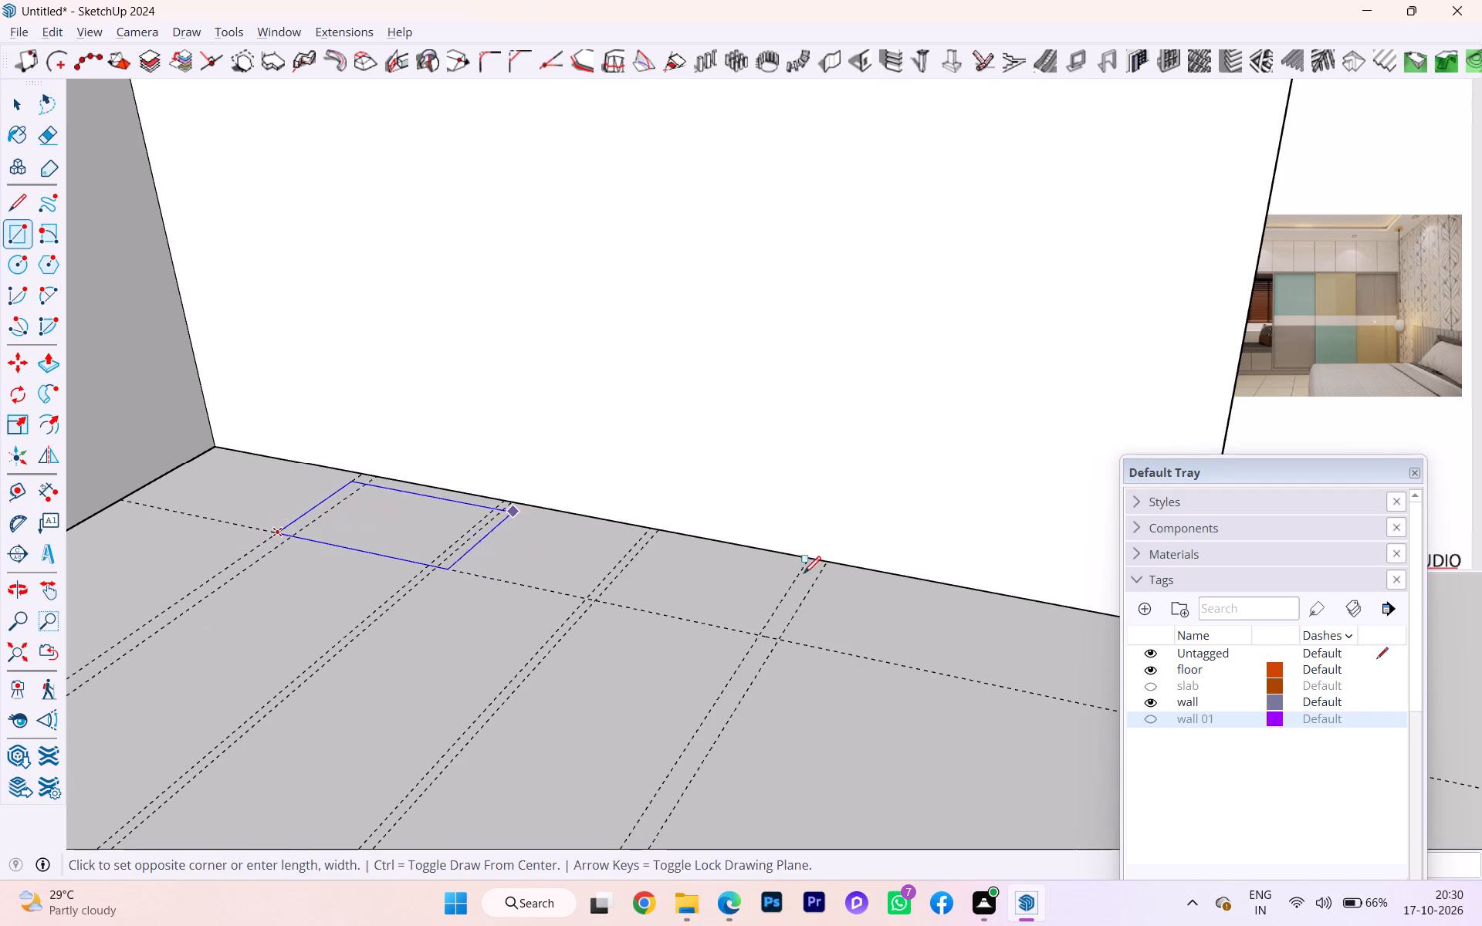
left_click(825, 564)
left_click_drag(770, 572, 705, 577)
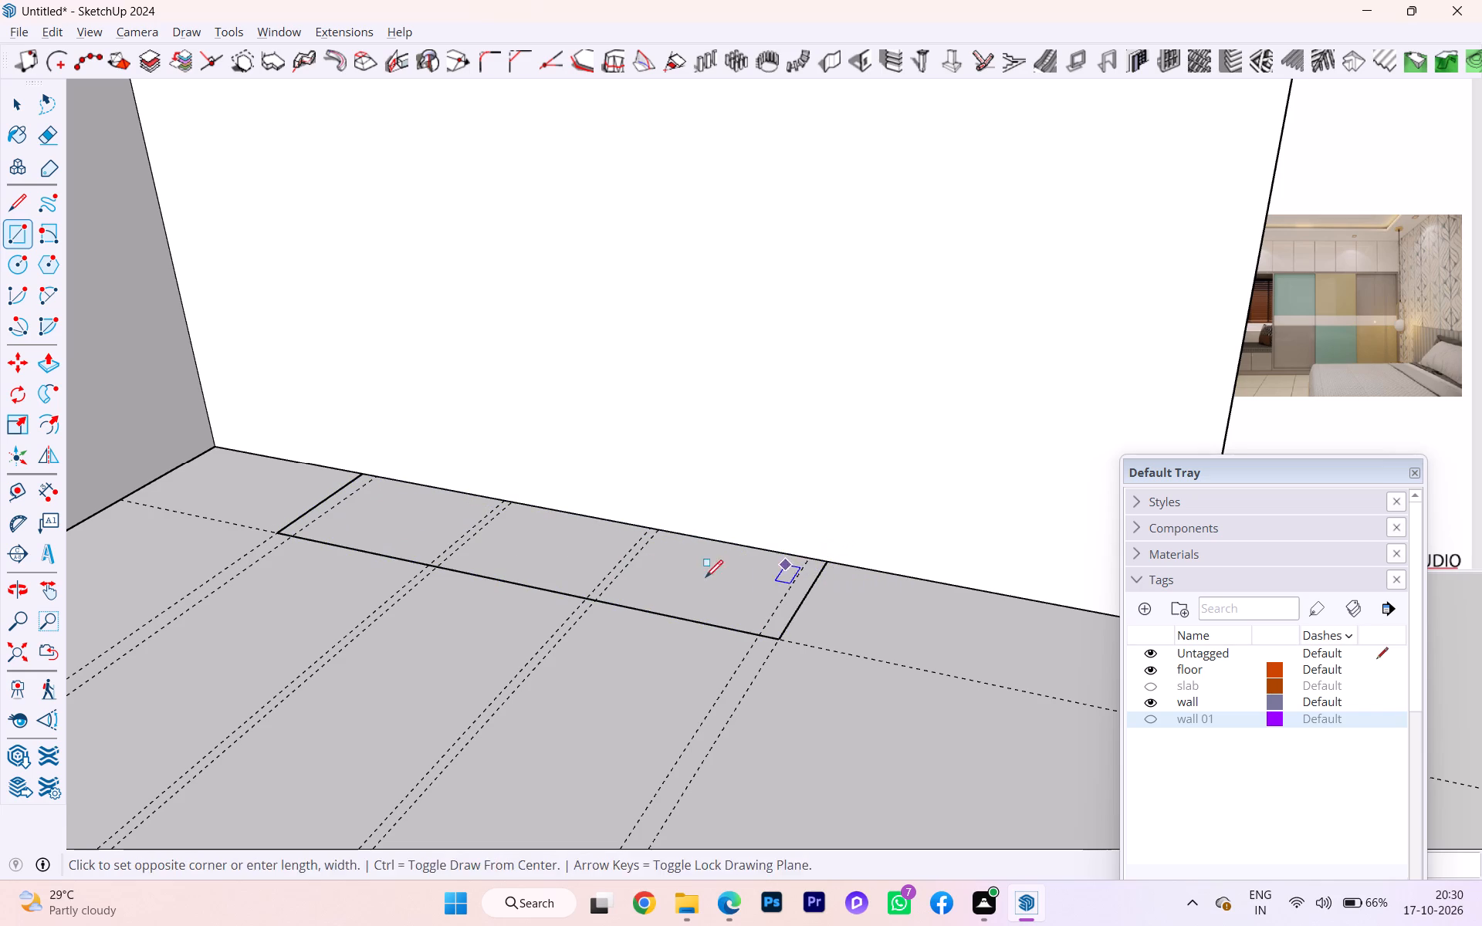
left_click_drag(705, 577, 542, 563)
key("space")
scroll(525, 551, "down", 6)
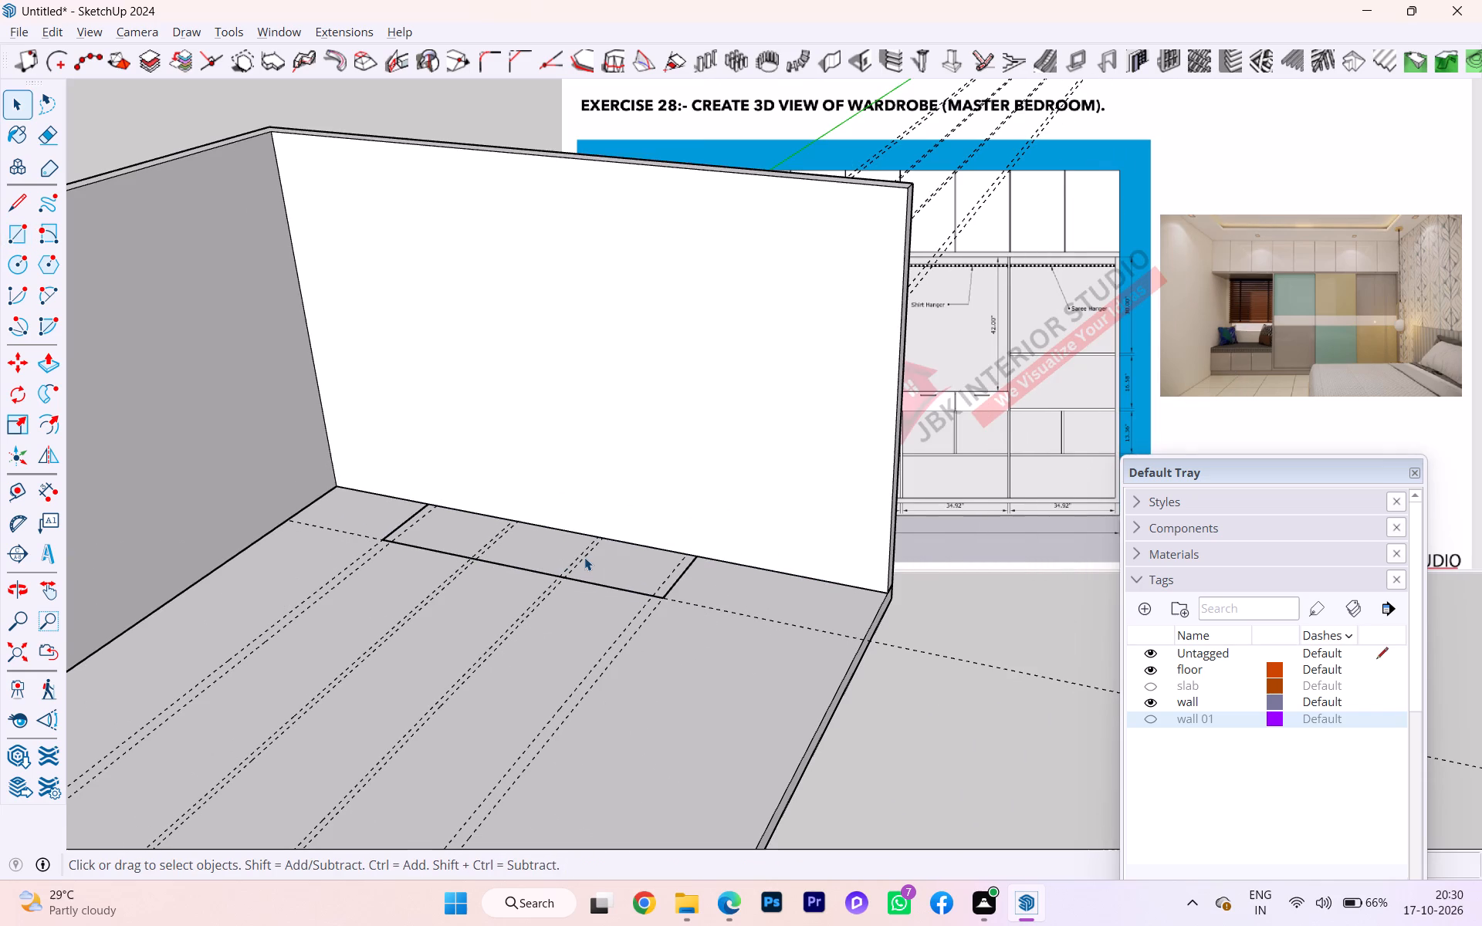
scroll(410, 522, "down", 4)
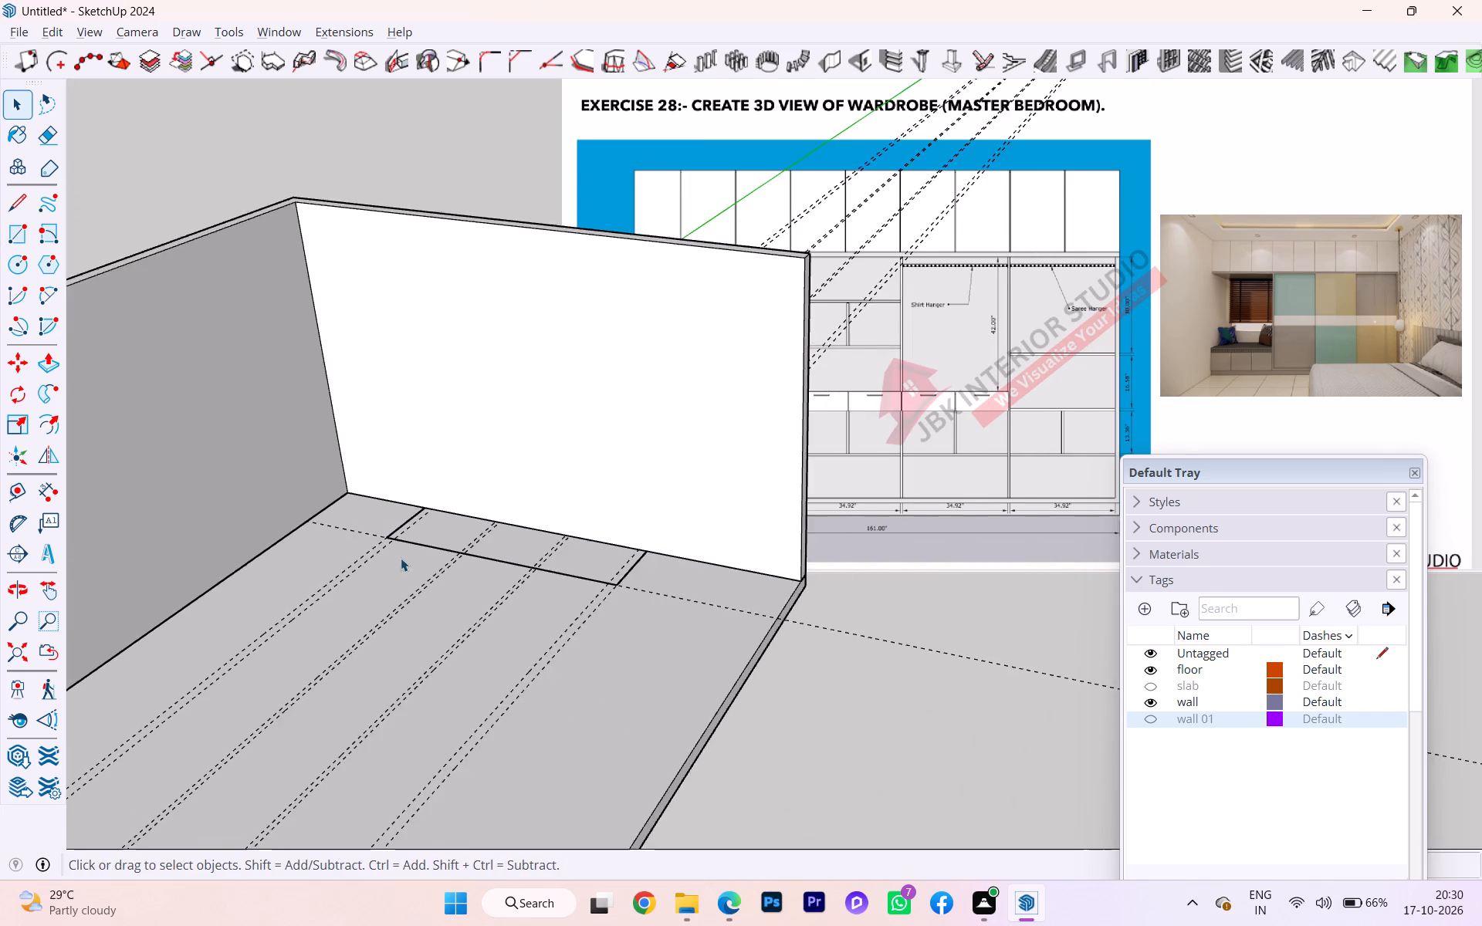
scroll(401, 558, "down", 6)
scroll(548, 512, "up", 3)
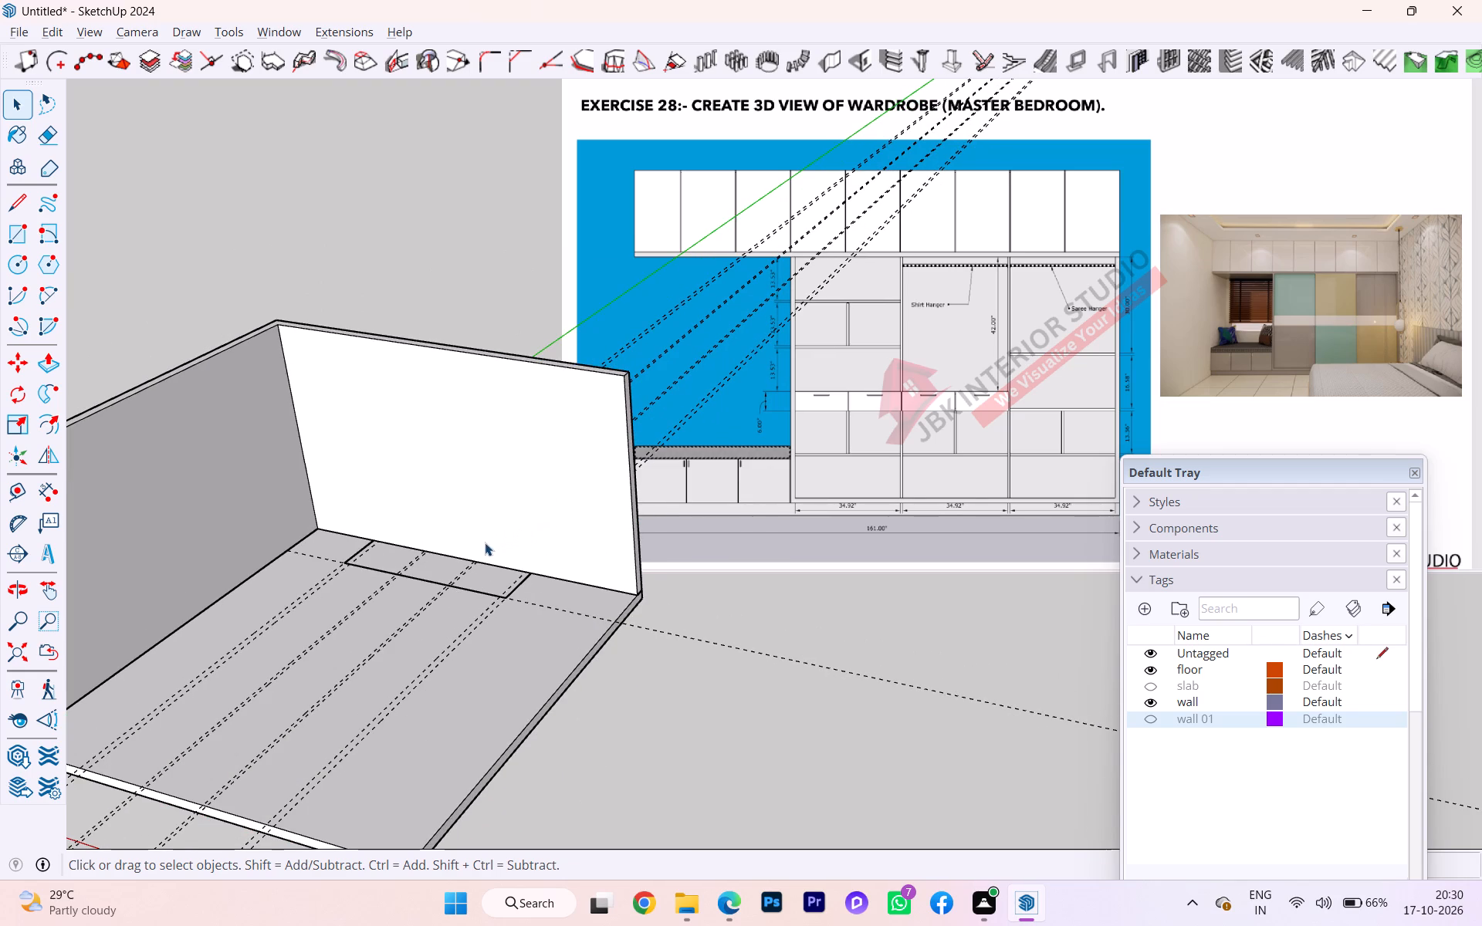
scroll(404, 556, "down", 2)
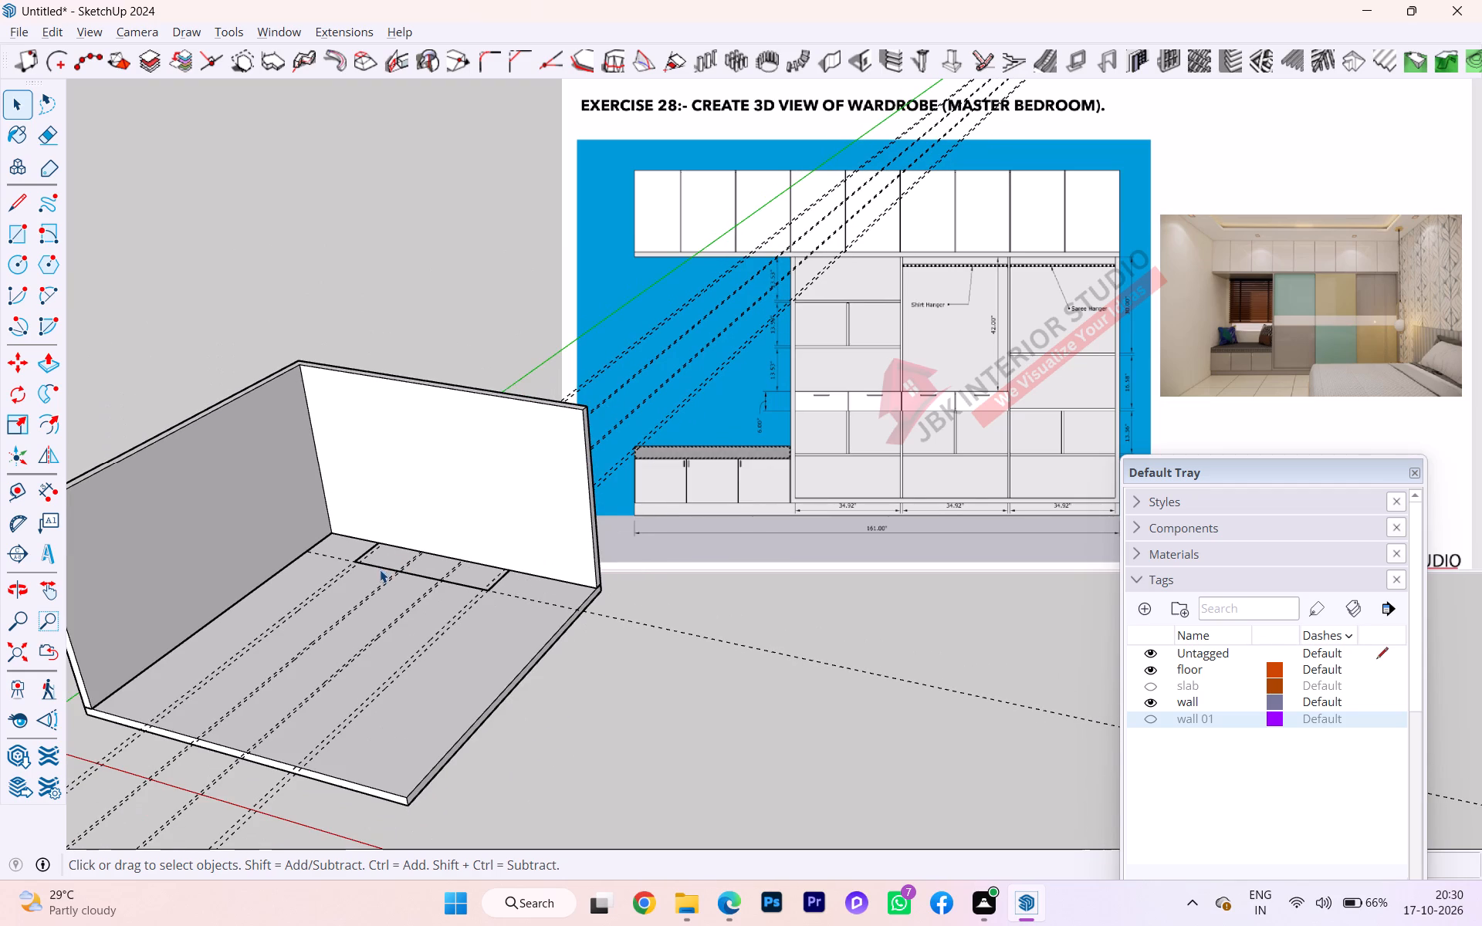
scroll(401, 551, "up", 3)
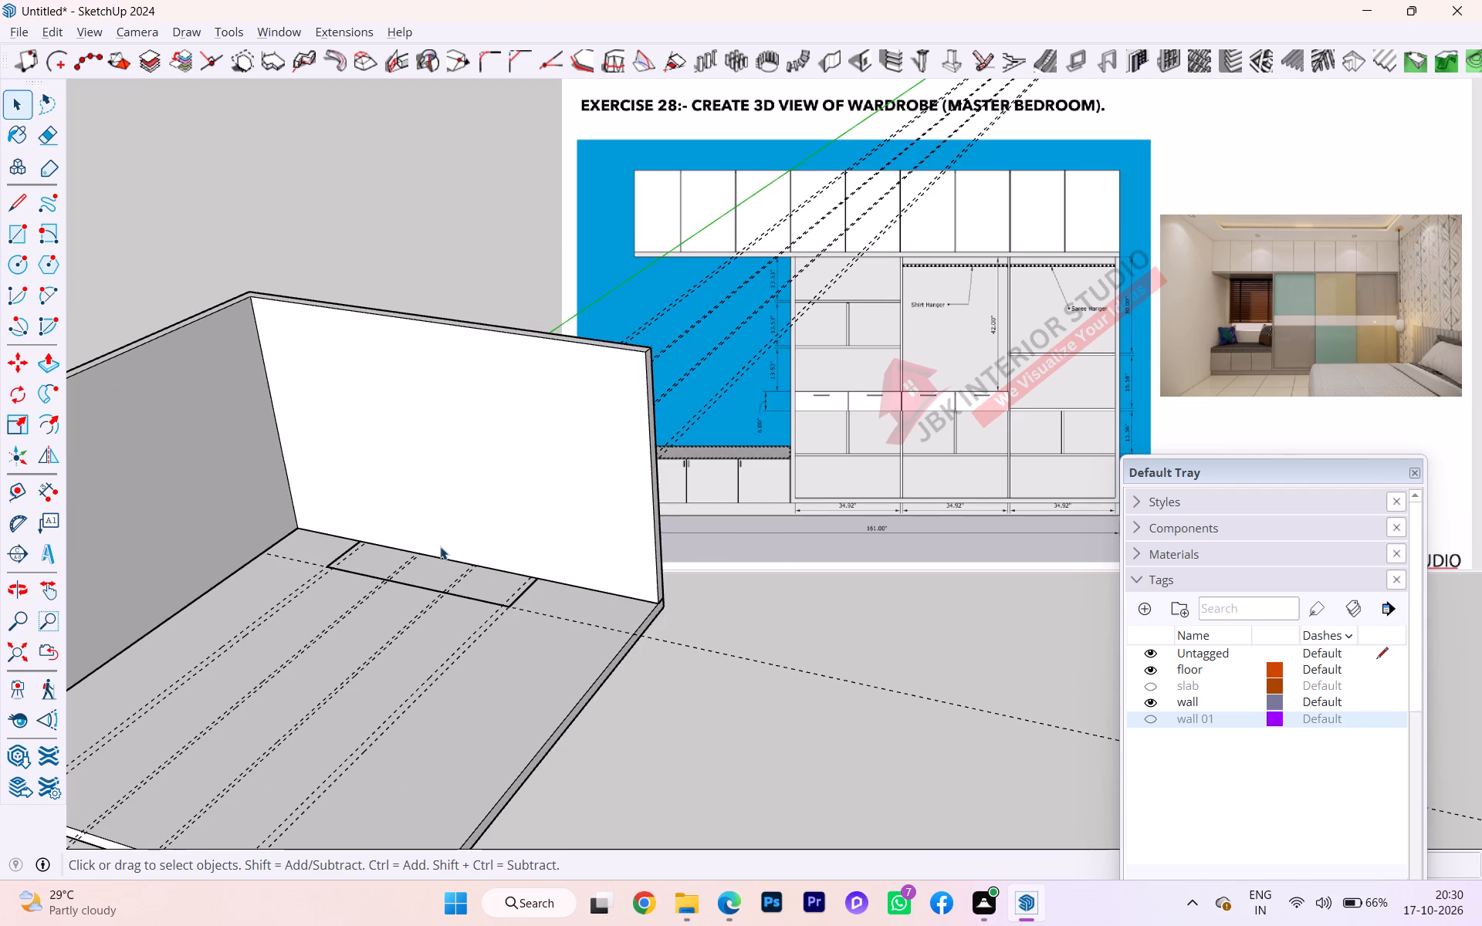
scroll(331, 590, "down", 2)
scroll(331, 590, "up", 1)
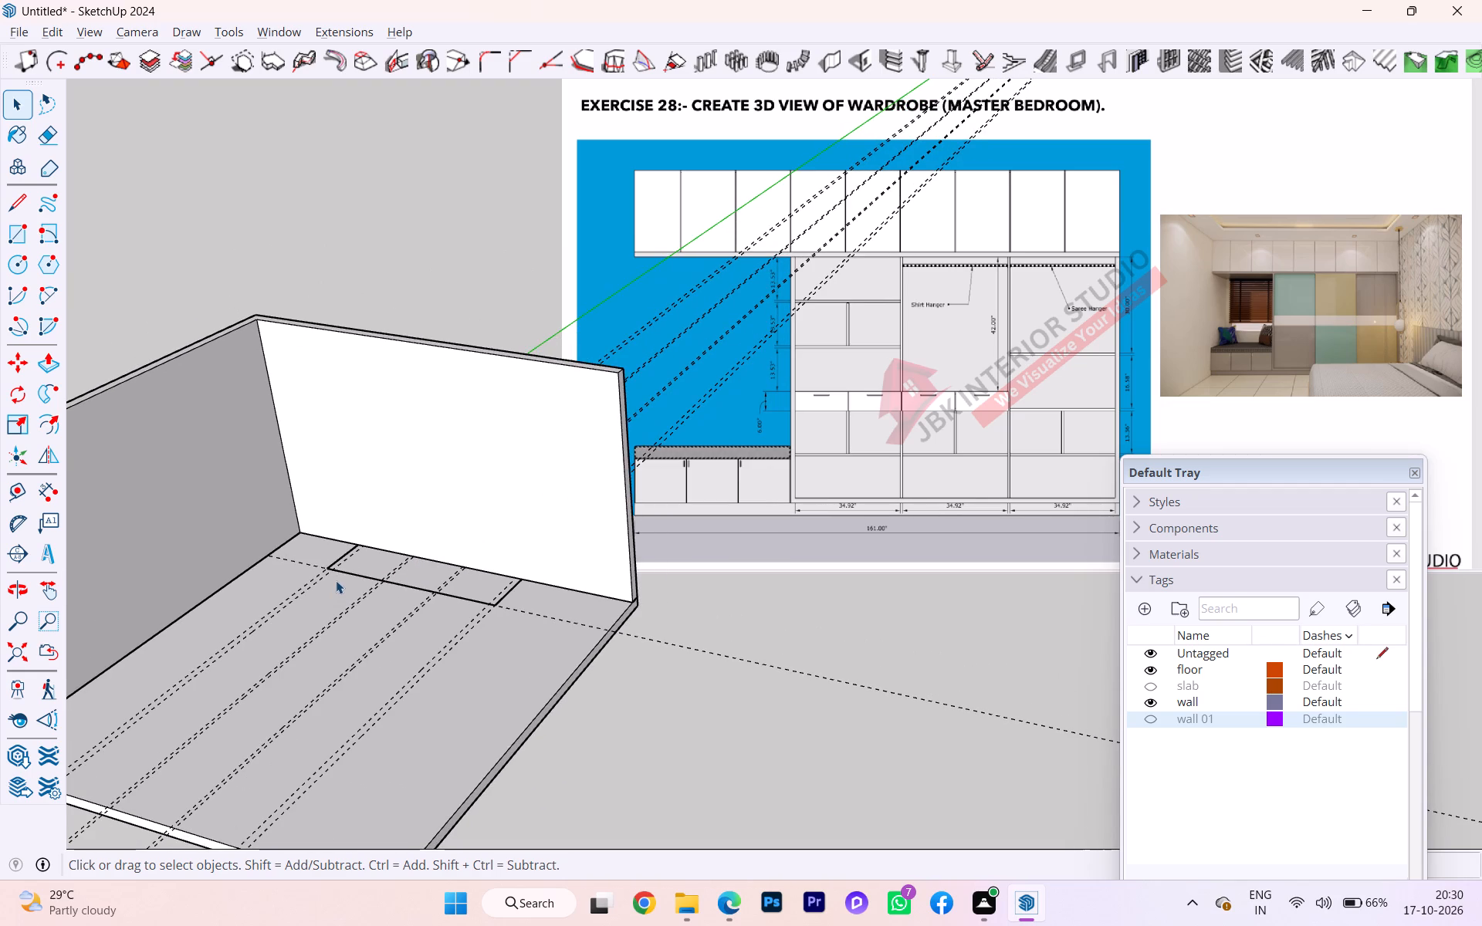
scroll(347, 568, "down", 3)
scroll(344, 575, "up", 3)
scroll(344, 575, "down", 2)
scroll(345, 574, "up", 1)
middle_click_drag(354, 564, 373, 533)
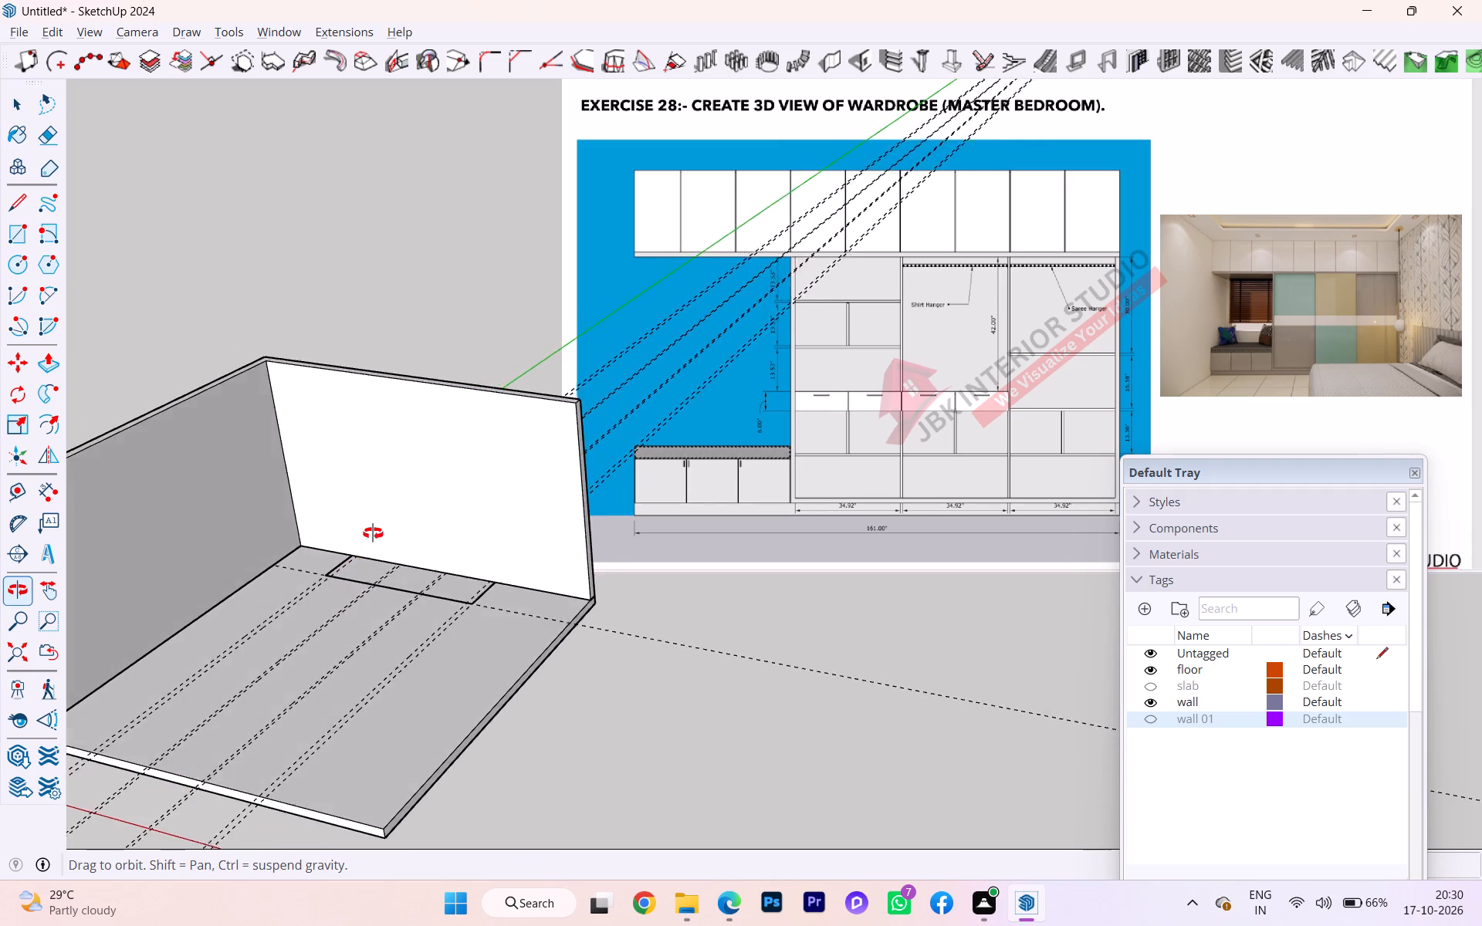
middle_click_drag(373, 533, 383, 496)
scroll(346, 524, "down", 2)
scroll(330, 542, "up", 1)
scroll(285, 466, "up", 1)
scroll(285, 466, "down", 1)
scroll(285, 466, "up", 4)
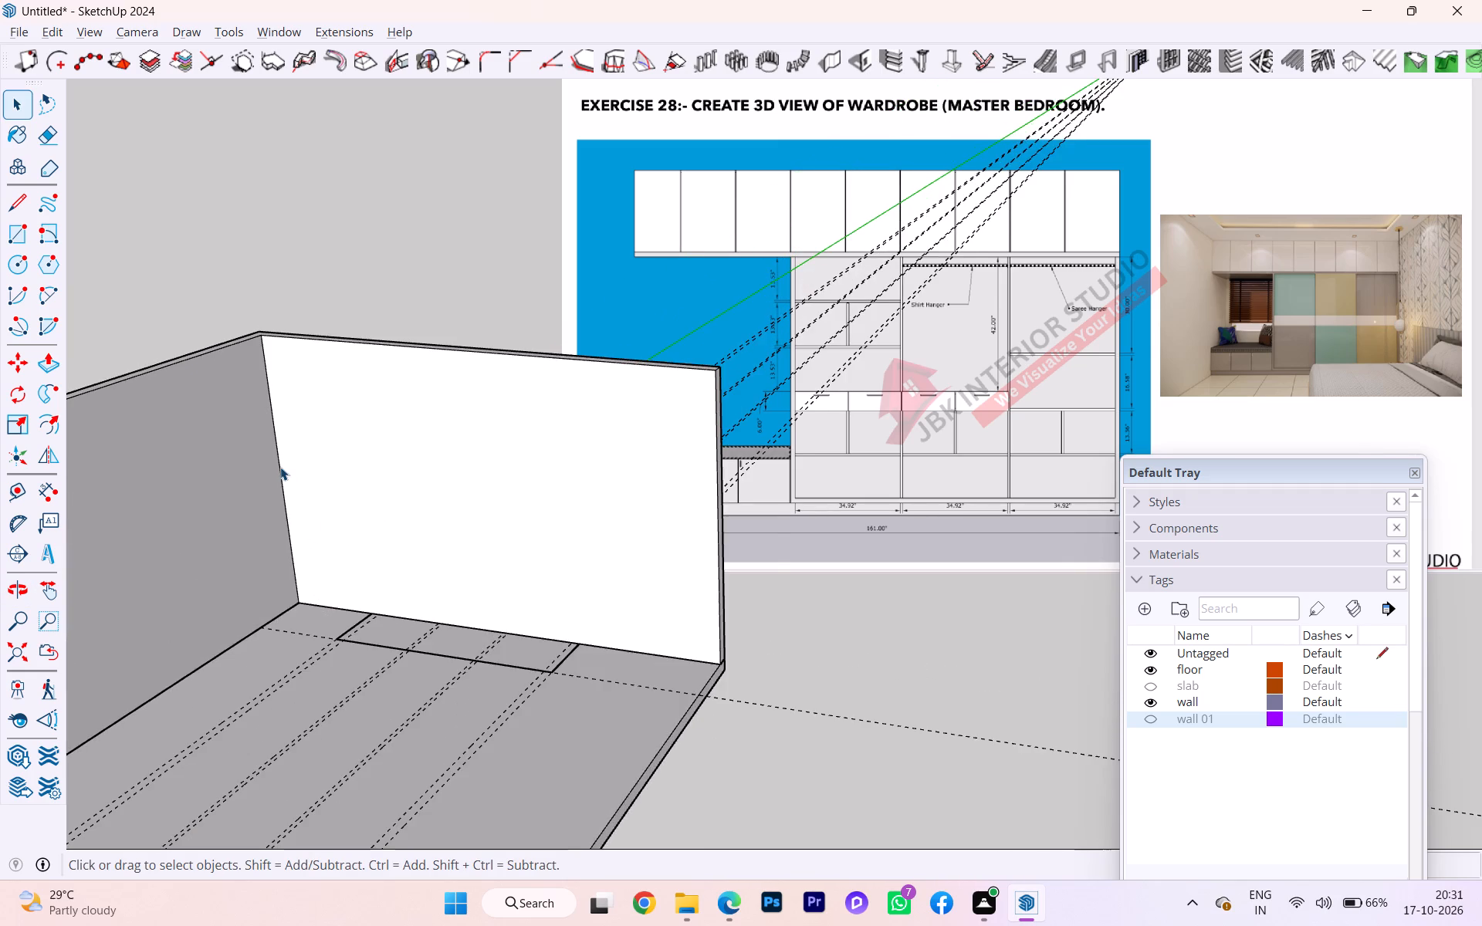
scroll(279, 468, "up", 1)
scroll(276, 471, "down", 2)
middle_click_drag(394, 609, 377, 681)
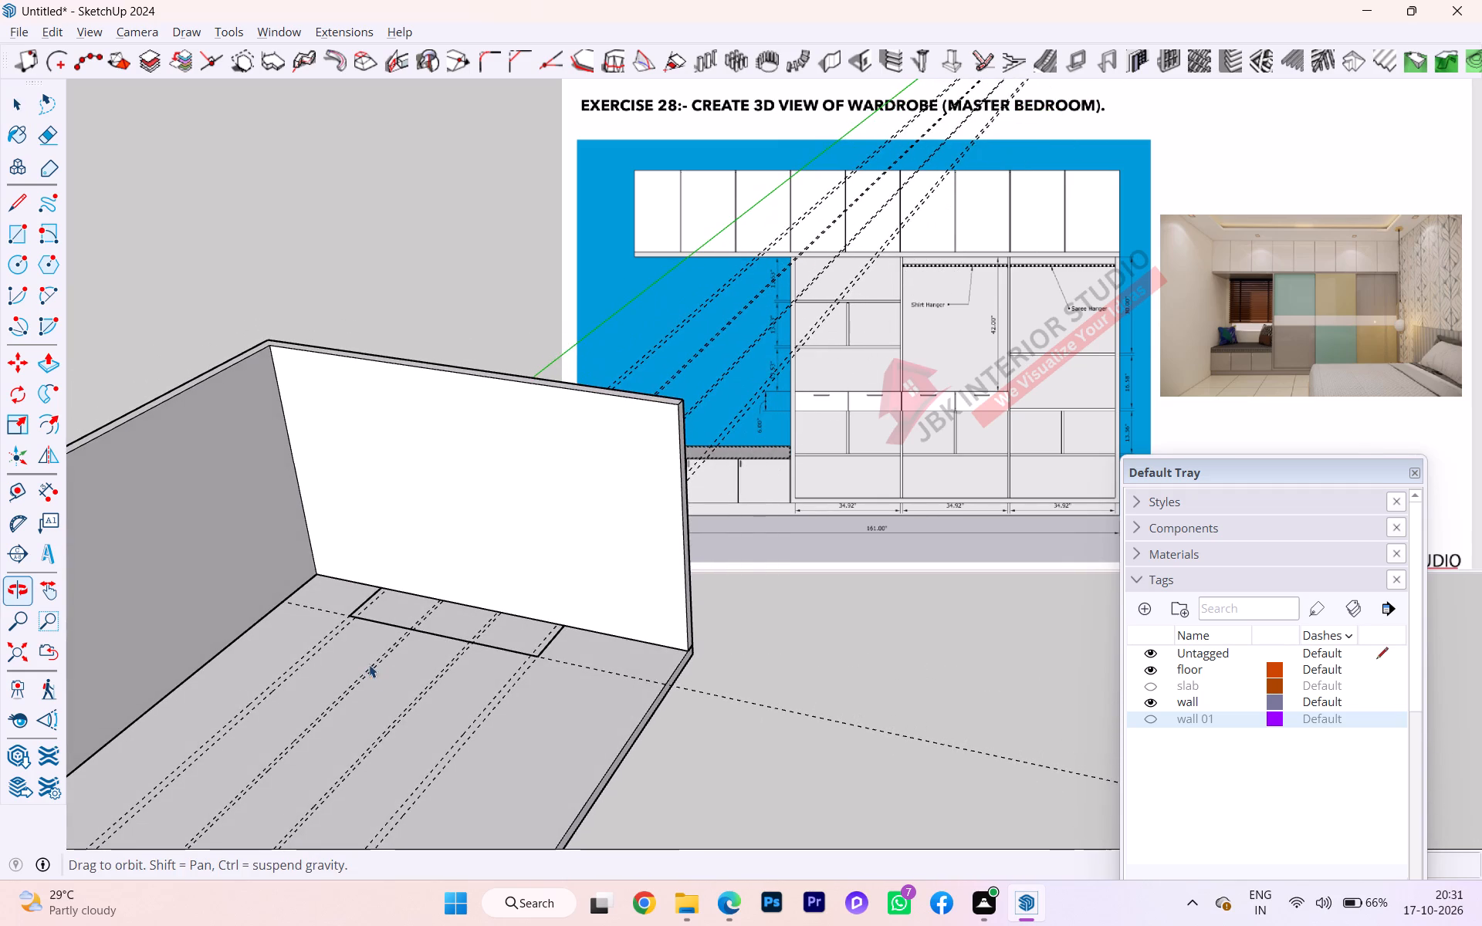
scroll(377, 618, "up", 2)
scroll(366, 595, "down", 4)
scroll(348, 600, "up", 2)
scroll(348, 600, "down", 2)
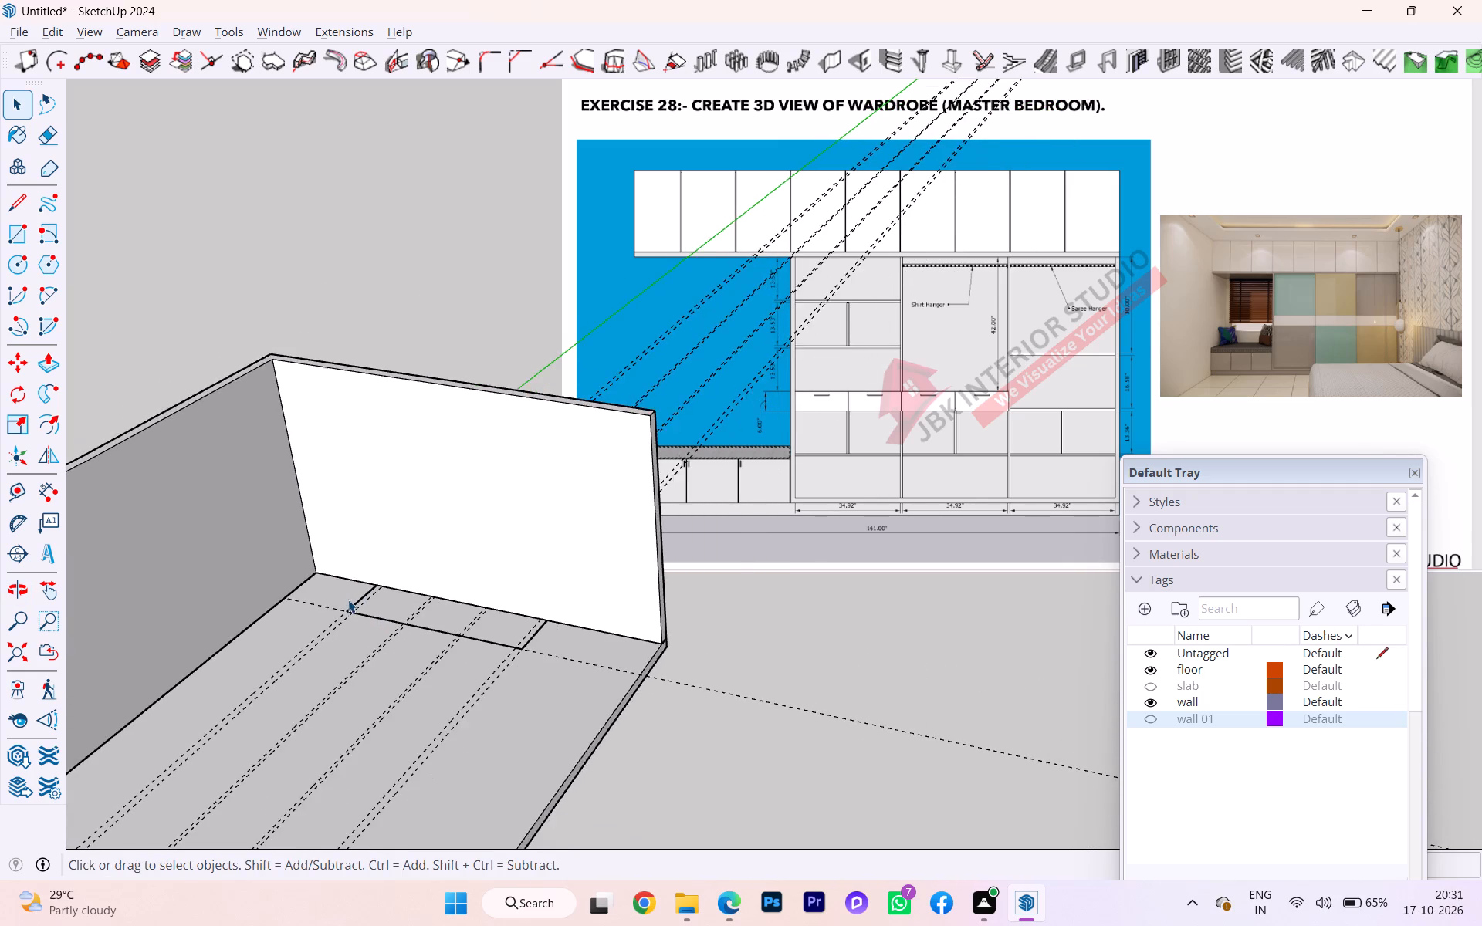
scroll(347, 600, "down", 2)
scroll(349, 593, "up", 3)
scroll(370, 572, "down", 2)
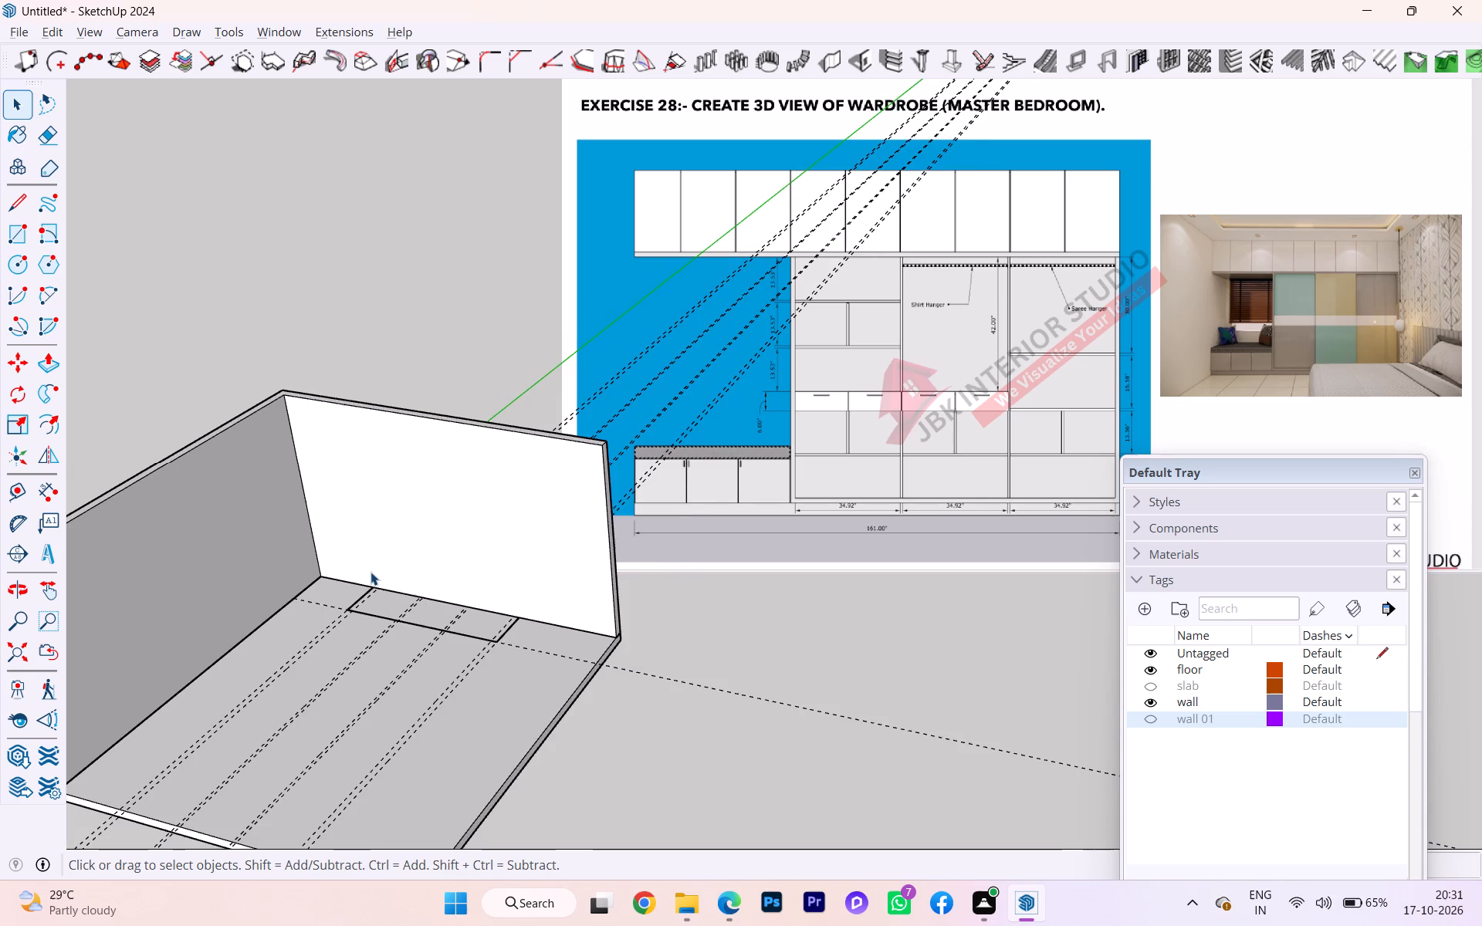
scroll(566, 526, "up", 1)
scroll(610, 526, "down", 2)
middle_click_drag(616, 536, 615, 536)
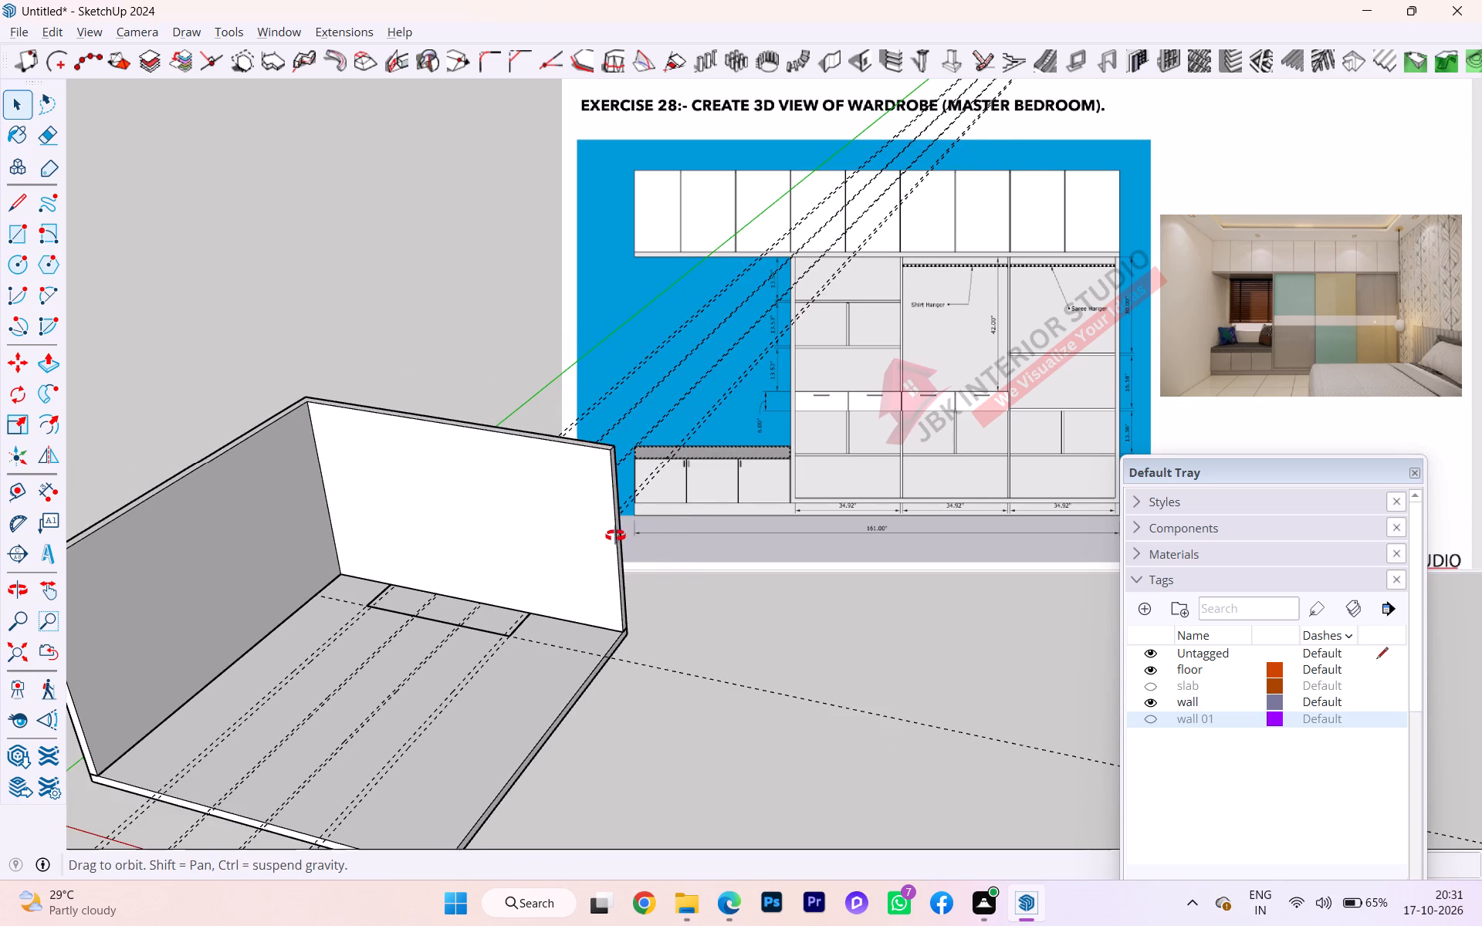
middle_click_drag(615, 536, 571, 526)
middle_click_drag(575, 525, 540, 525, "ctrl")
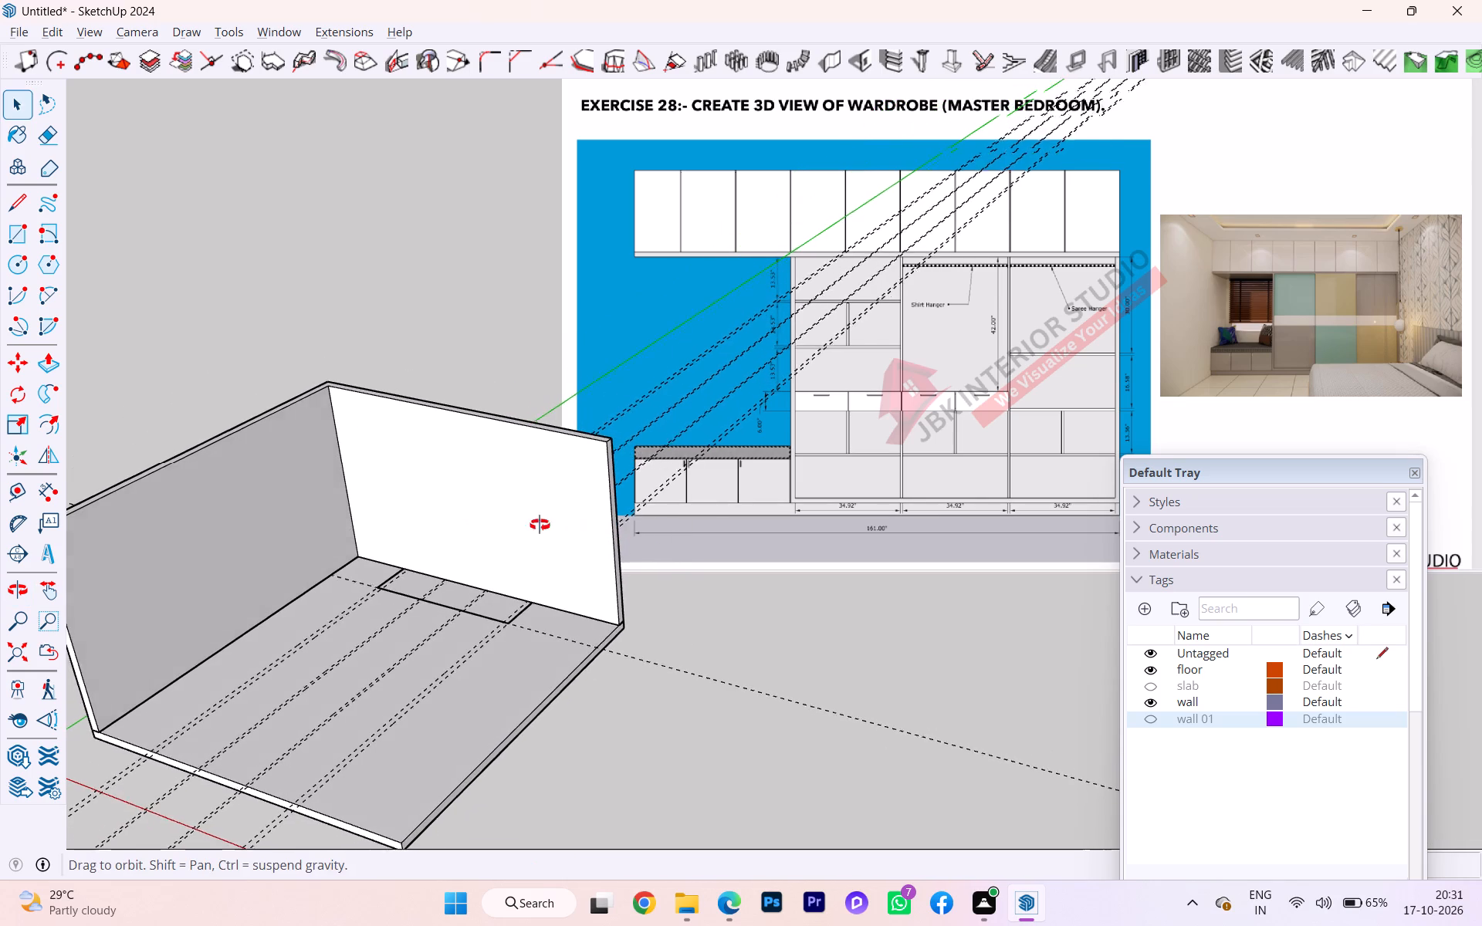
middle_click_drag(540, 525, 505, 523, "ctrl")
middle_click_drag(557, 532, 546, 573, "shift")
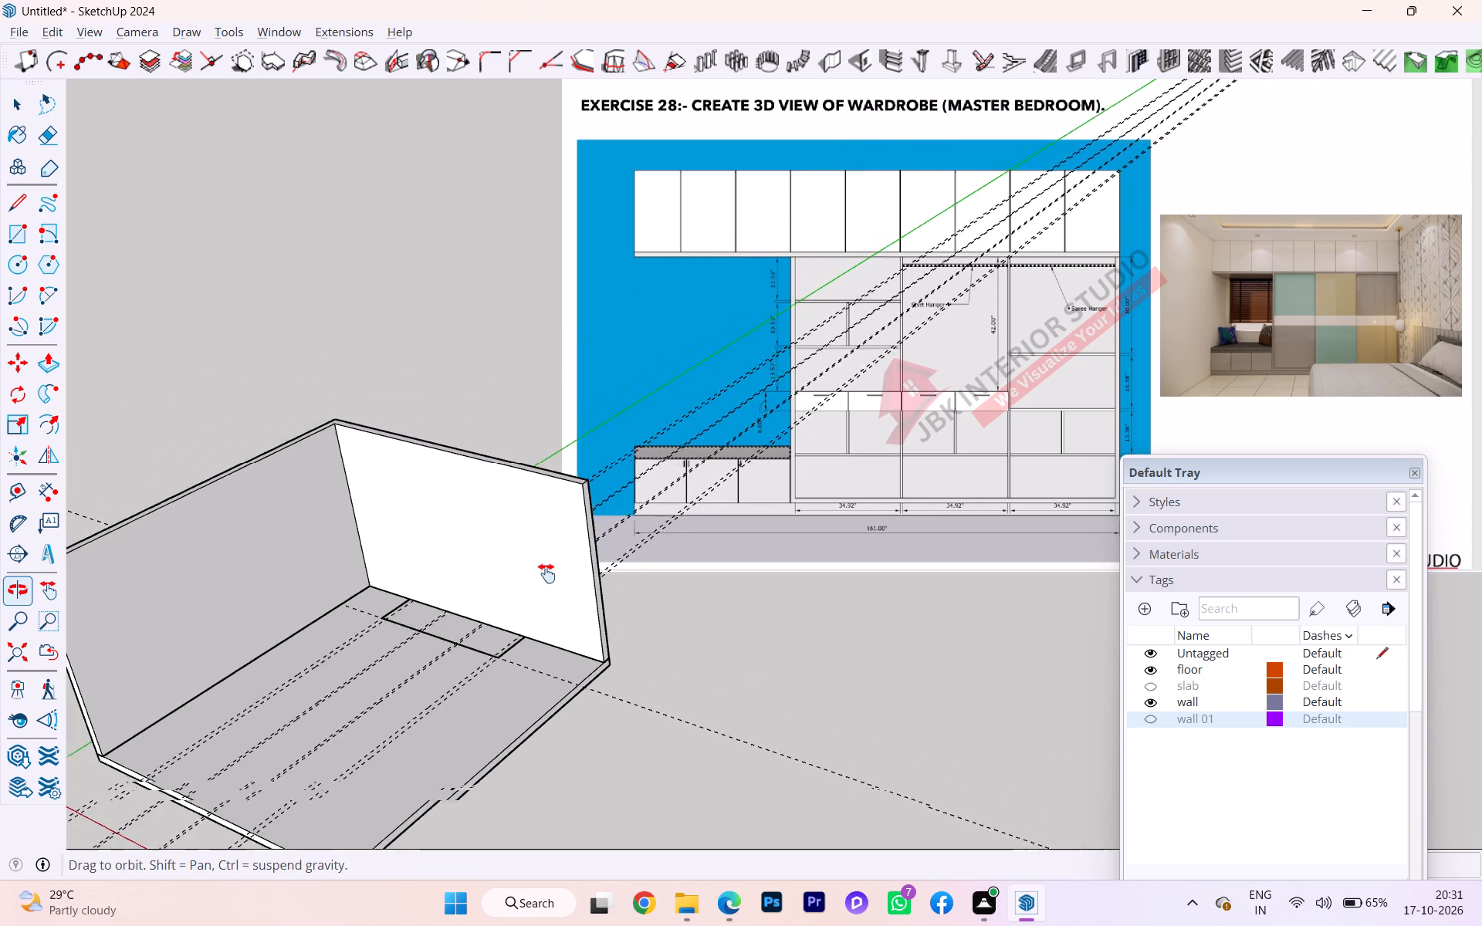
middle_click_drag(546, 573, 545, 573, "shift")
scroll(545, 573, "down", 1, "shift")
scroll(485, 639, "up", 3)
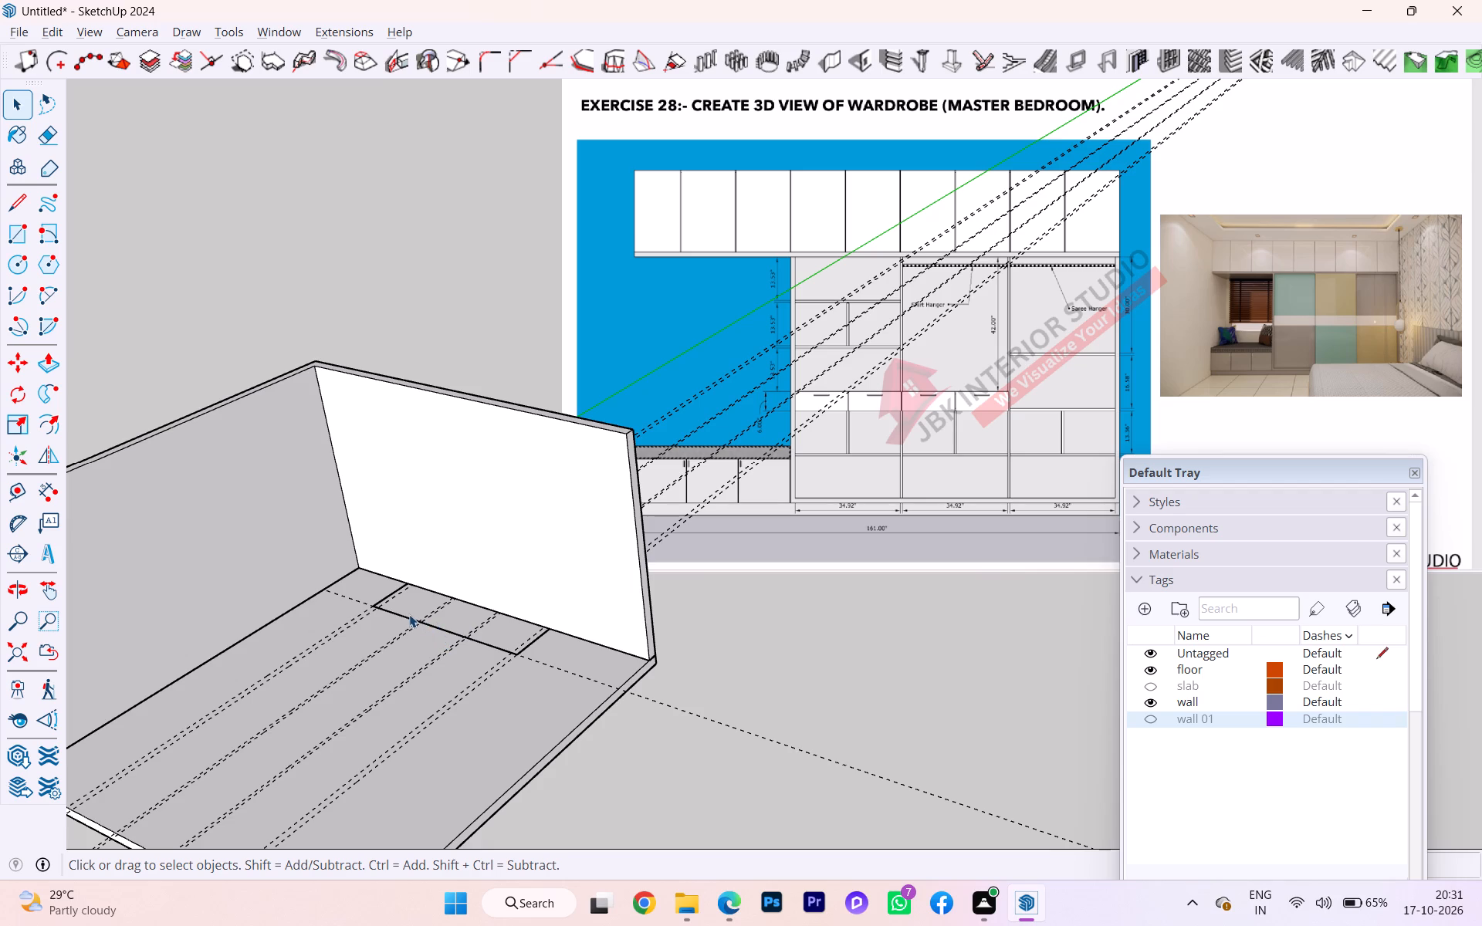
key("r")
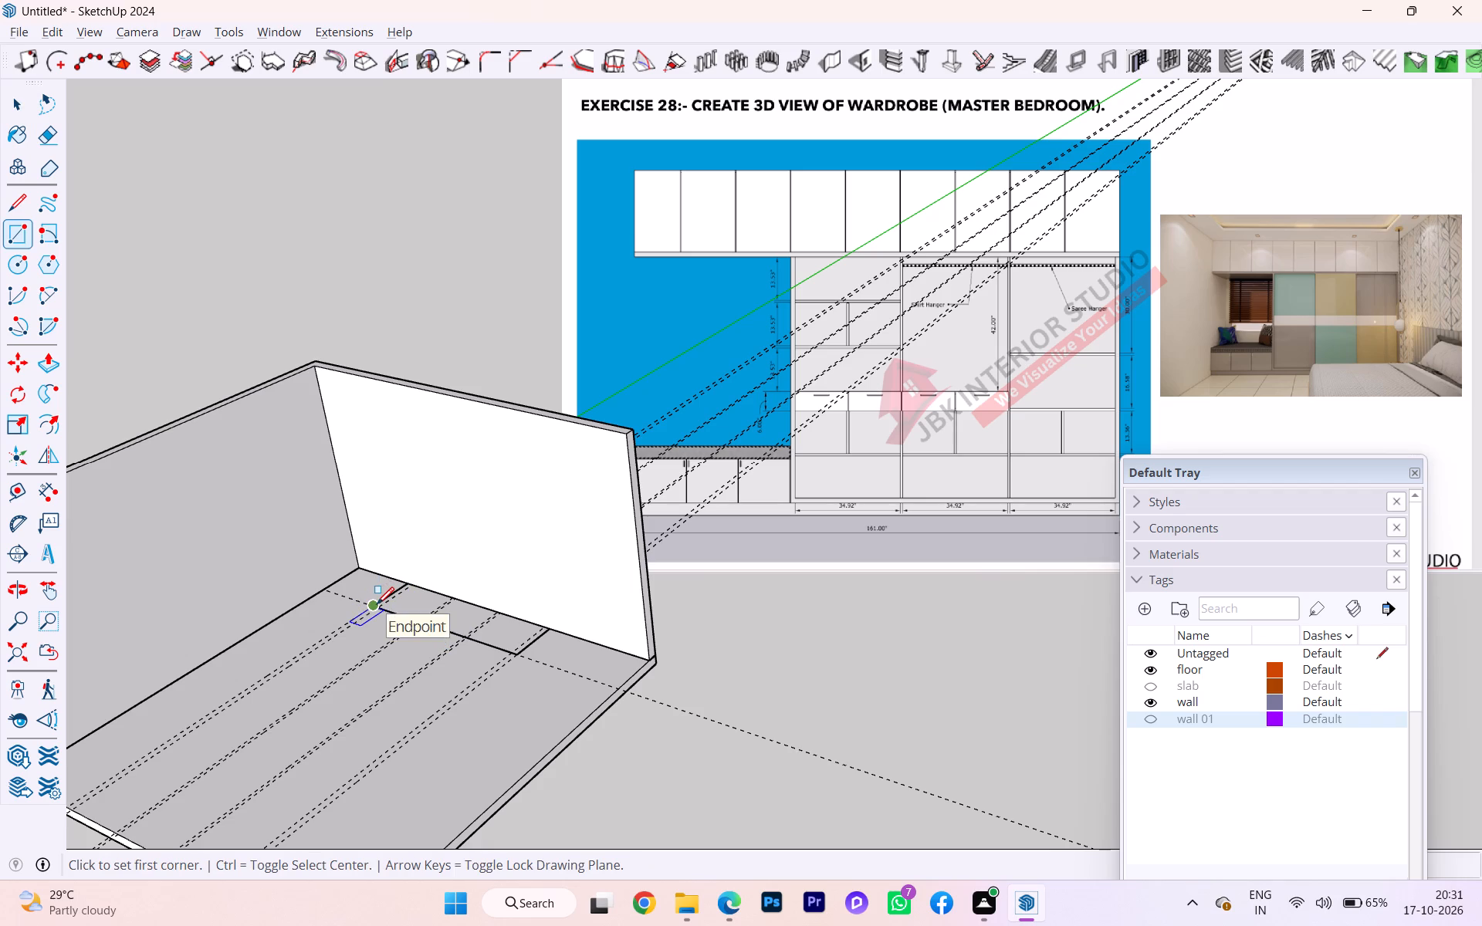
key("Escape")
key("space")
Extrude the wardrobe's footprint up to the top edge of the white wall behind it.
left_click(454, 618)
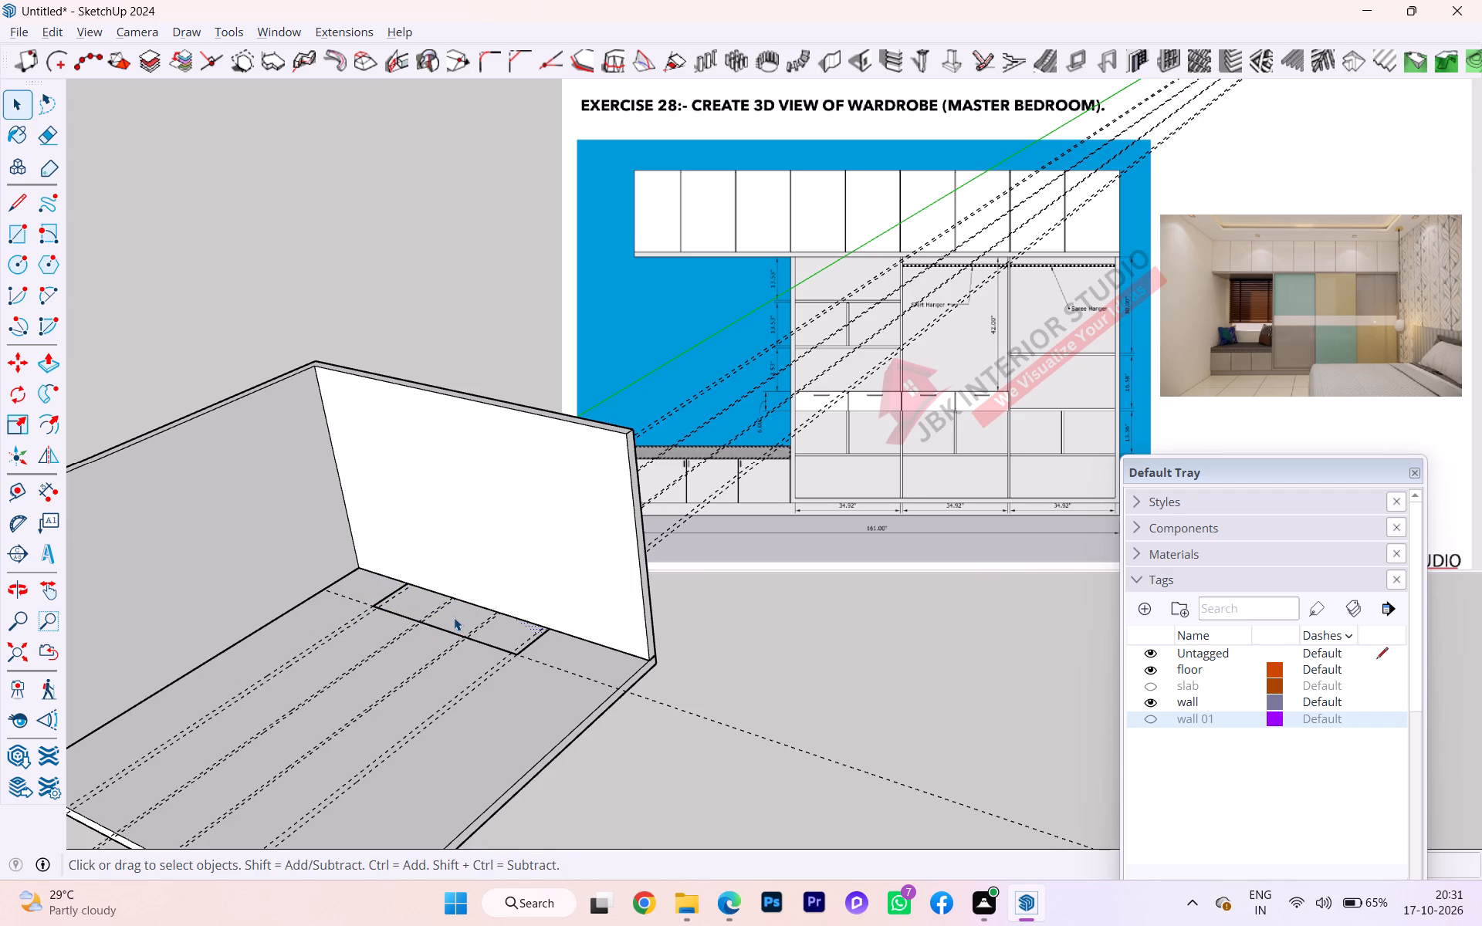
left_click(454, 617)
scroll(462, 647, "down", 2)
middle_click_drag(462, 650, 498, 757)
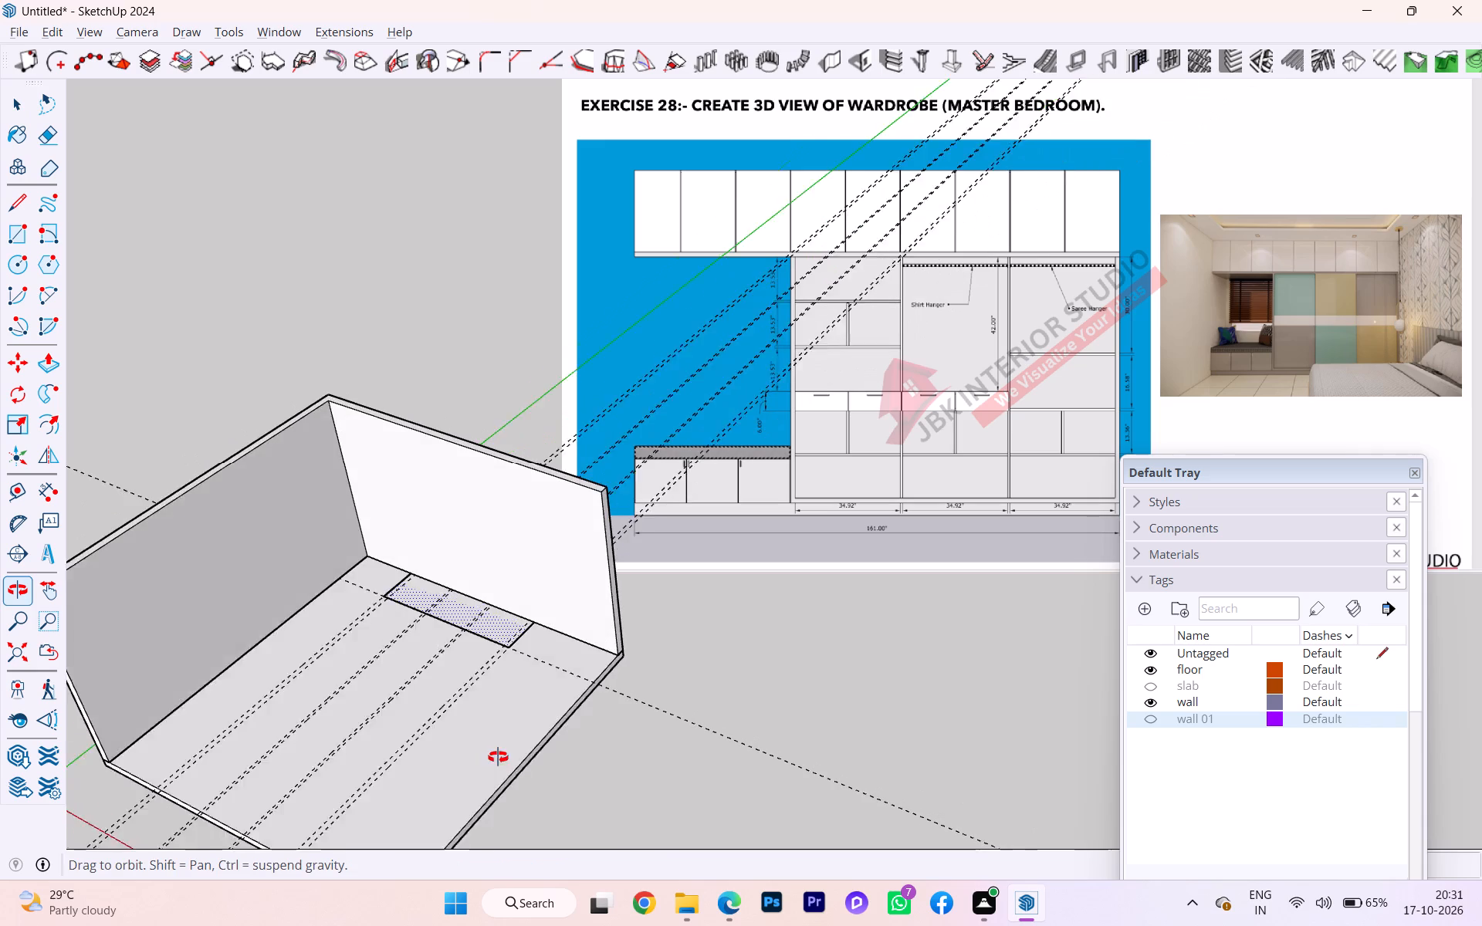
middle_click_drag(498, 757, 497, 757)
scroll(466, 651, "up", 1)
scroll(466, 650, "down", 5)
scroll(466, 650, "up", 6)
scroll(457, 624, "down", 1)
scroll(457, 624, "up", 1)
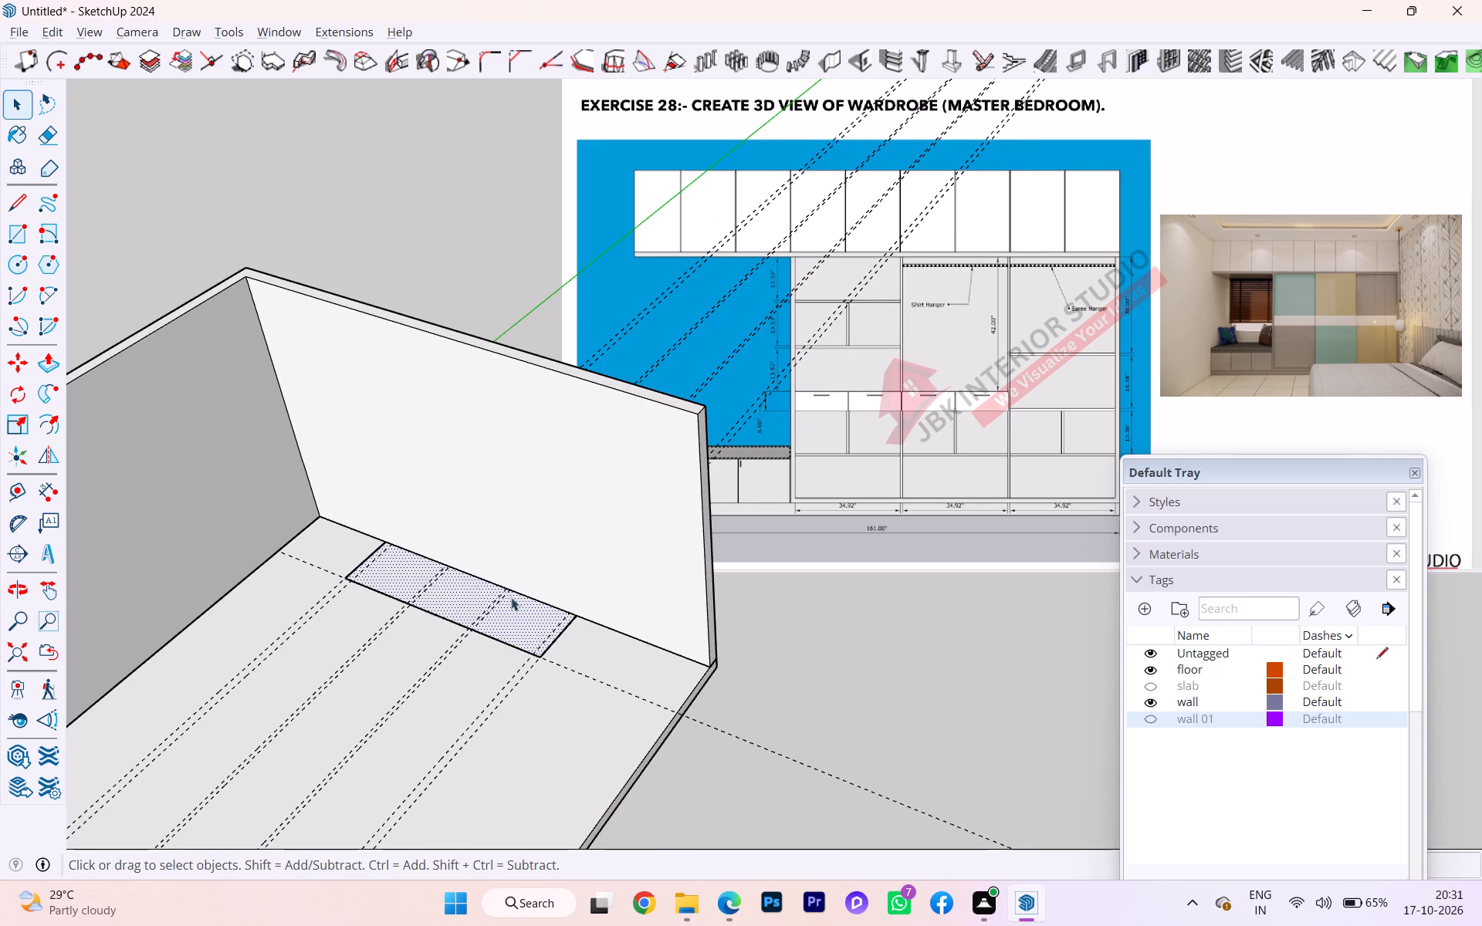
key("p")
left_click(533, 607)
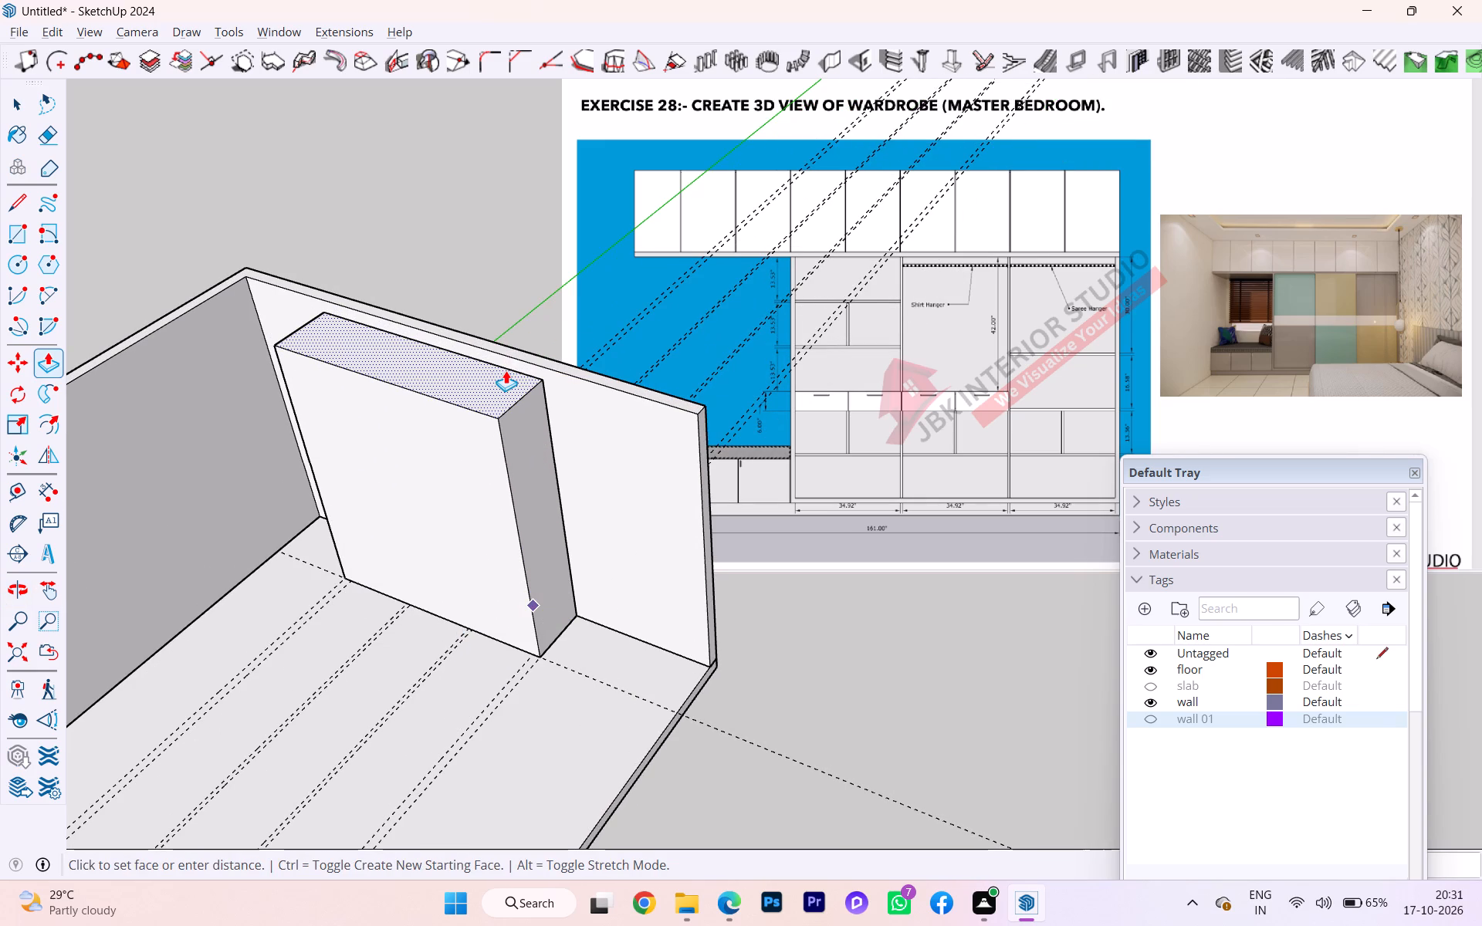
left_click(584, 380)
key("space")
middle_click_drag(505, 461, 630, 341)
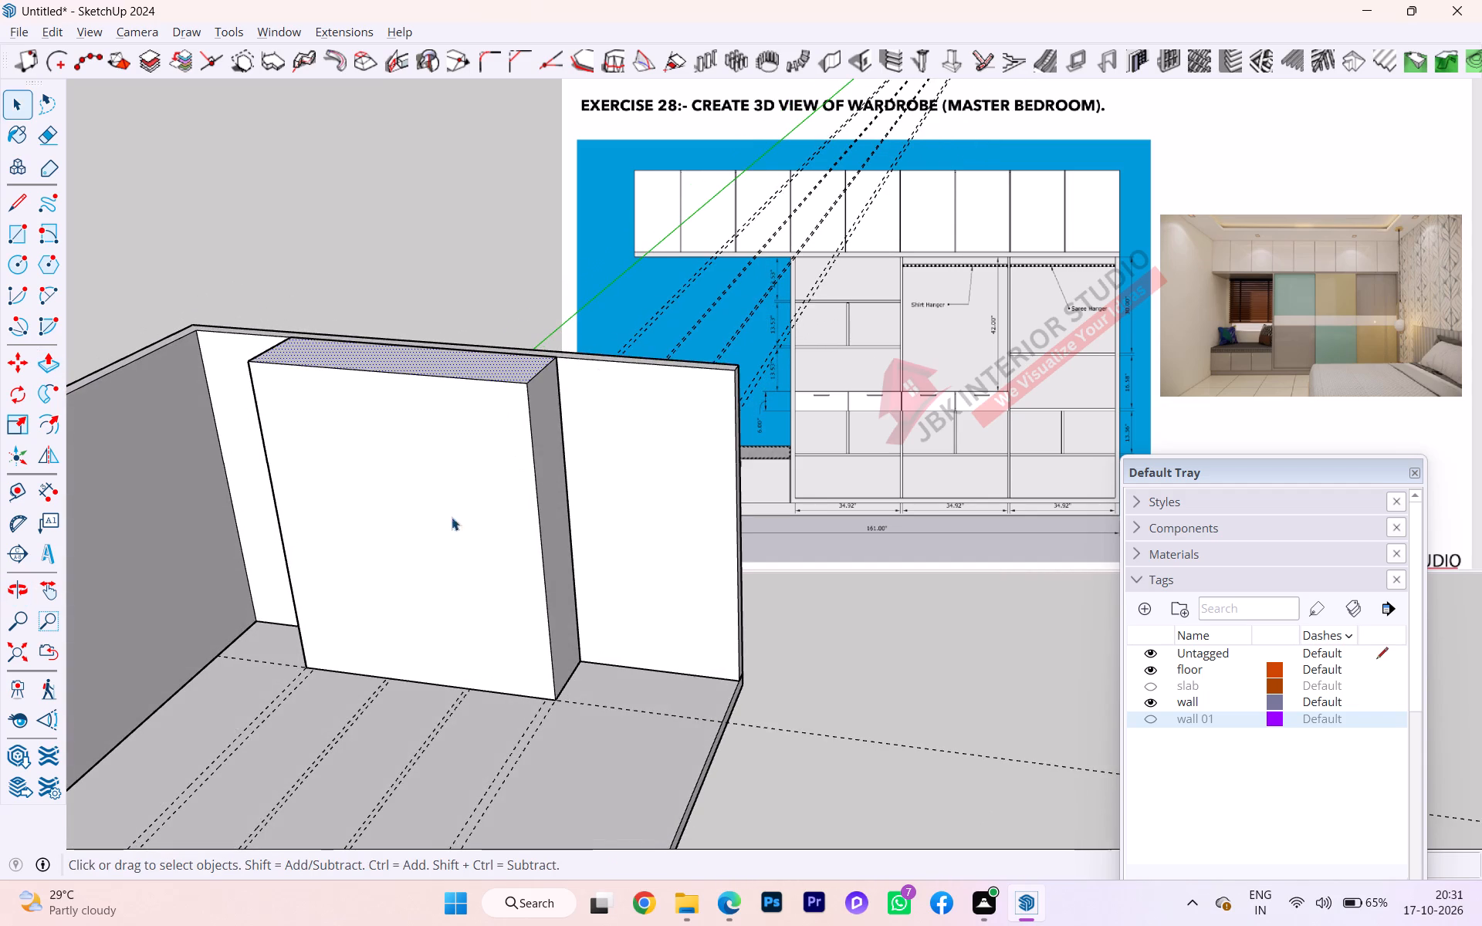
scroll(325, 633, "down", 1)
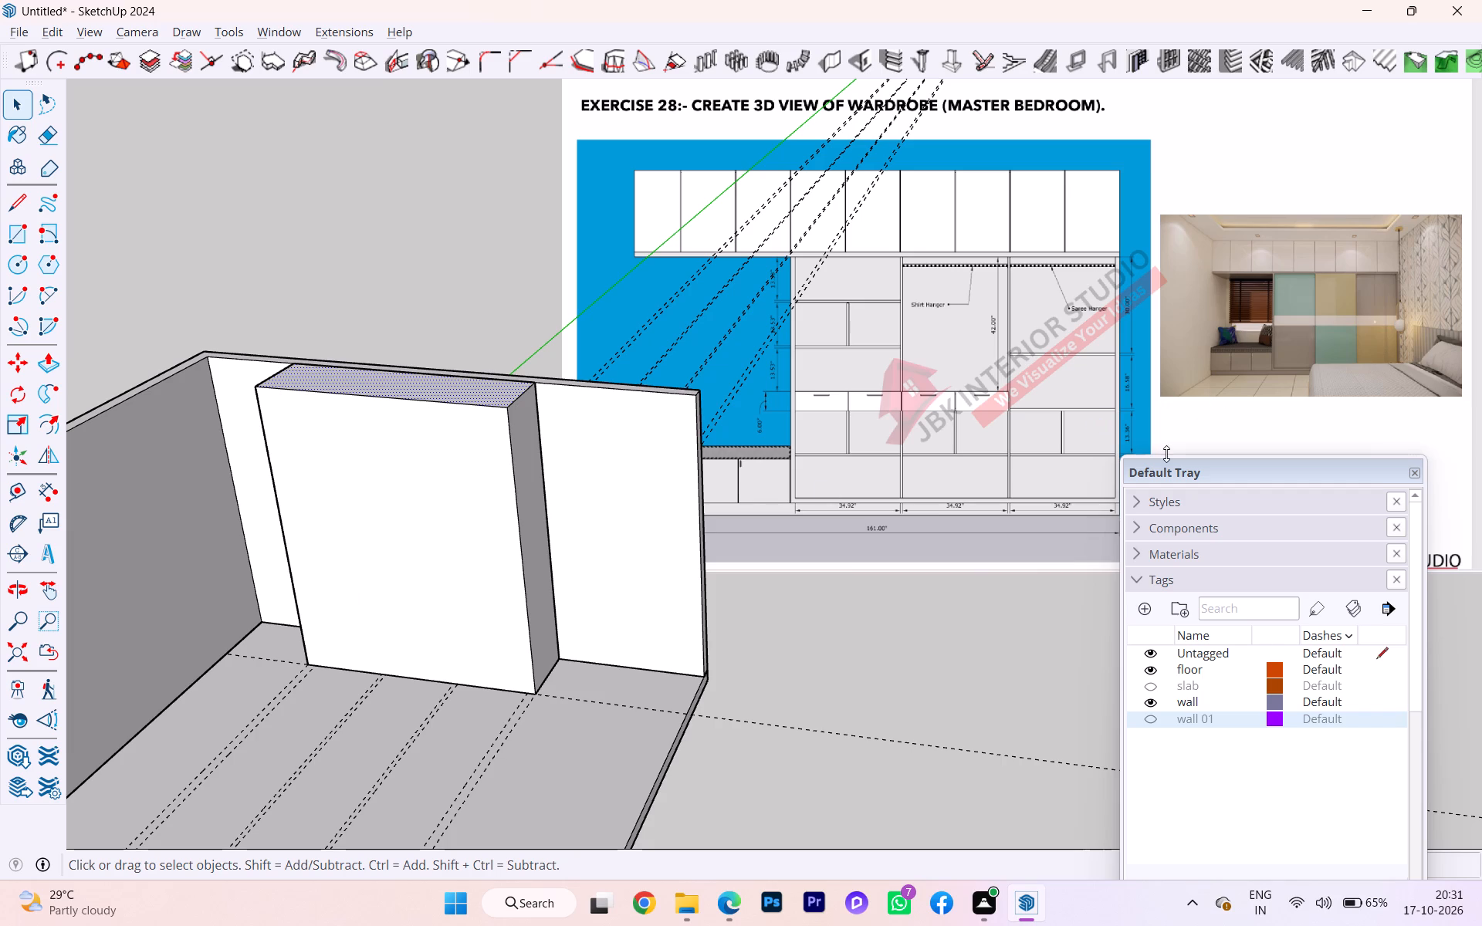
Move the Default Tray lower to uncover the side dimensions of the reference elevation.
left_click_drag(1272, 478, 1280, 514)
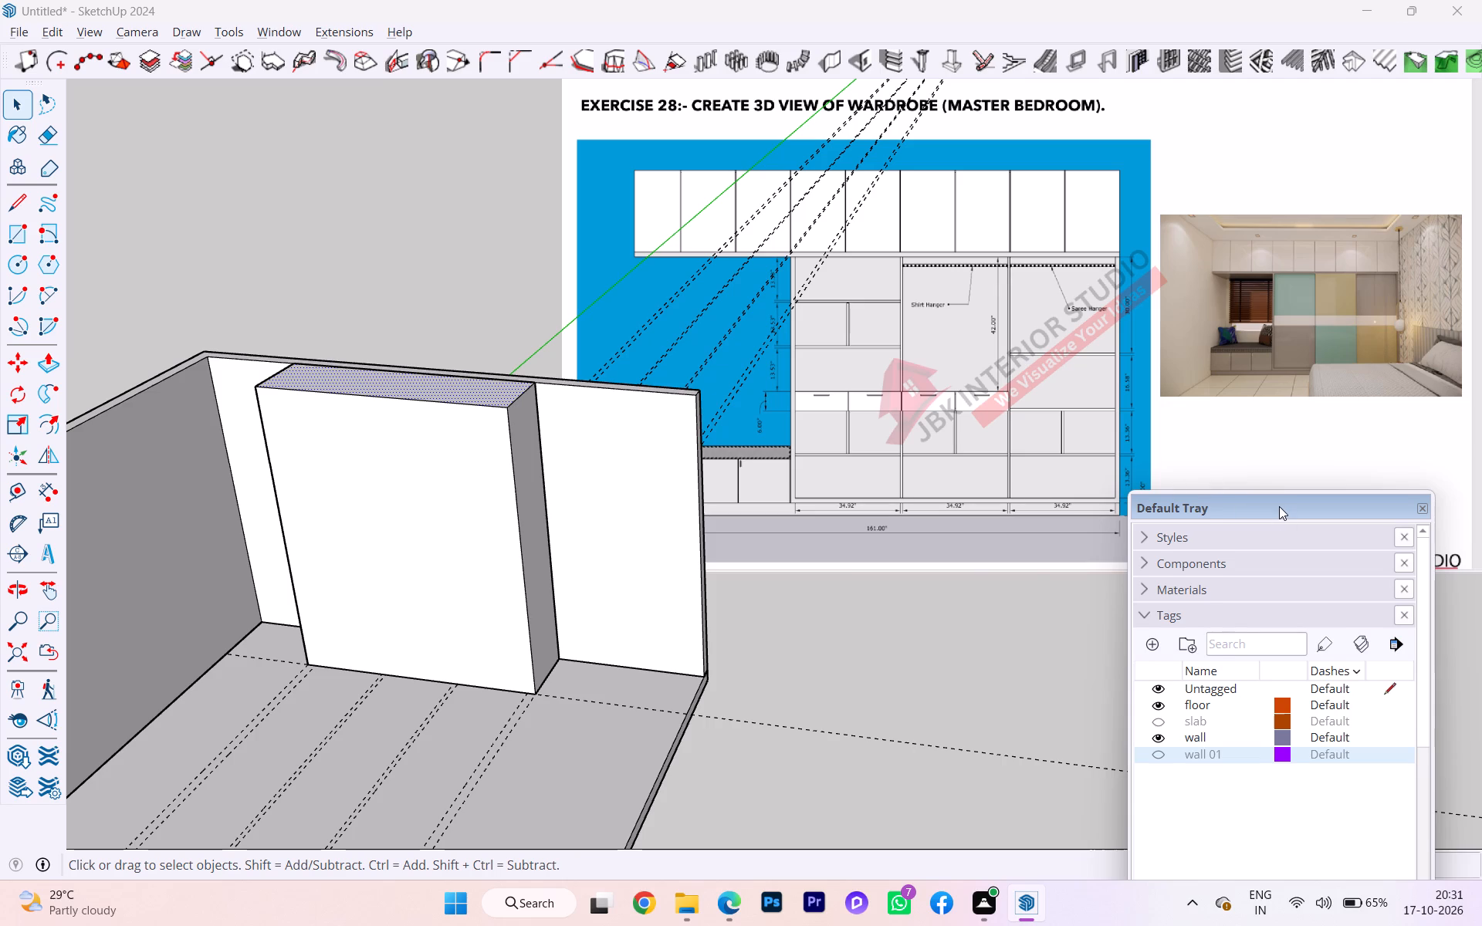
left_click_drag(1279, 506, 1295, 531)
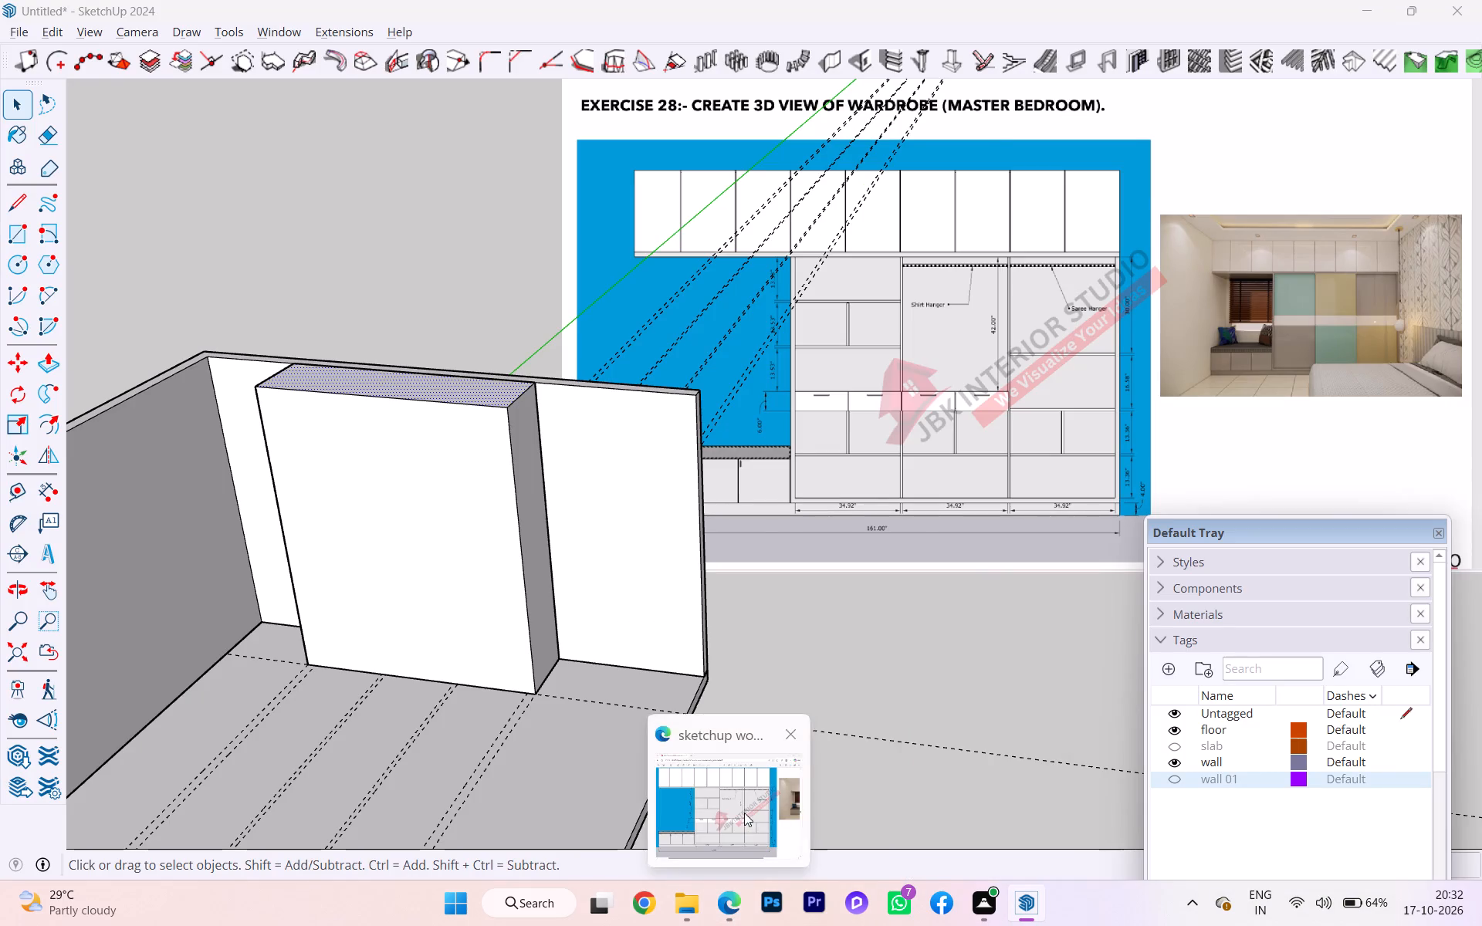
Switch to the workbook PDF in Edge to examine the wardrobe elevation's dimensions, then return to SketchUp.
left_click(744, 813)
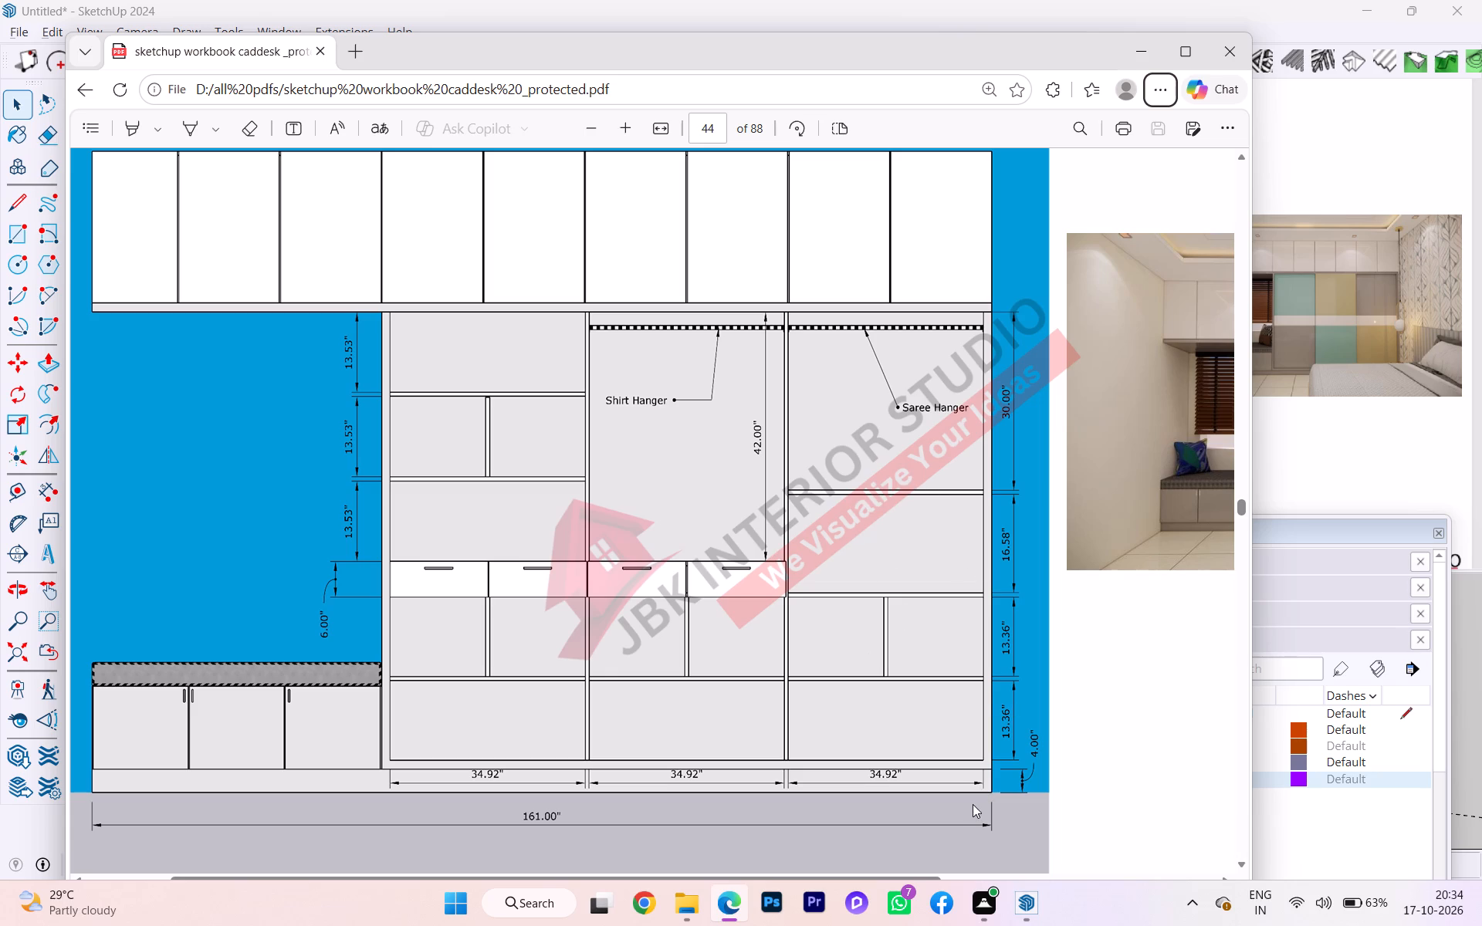
key("alt+Tab")
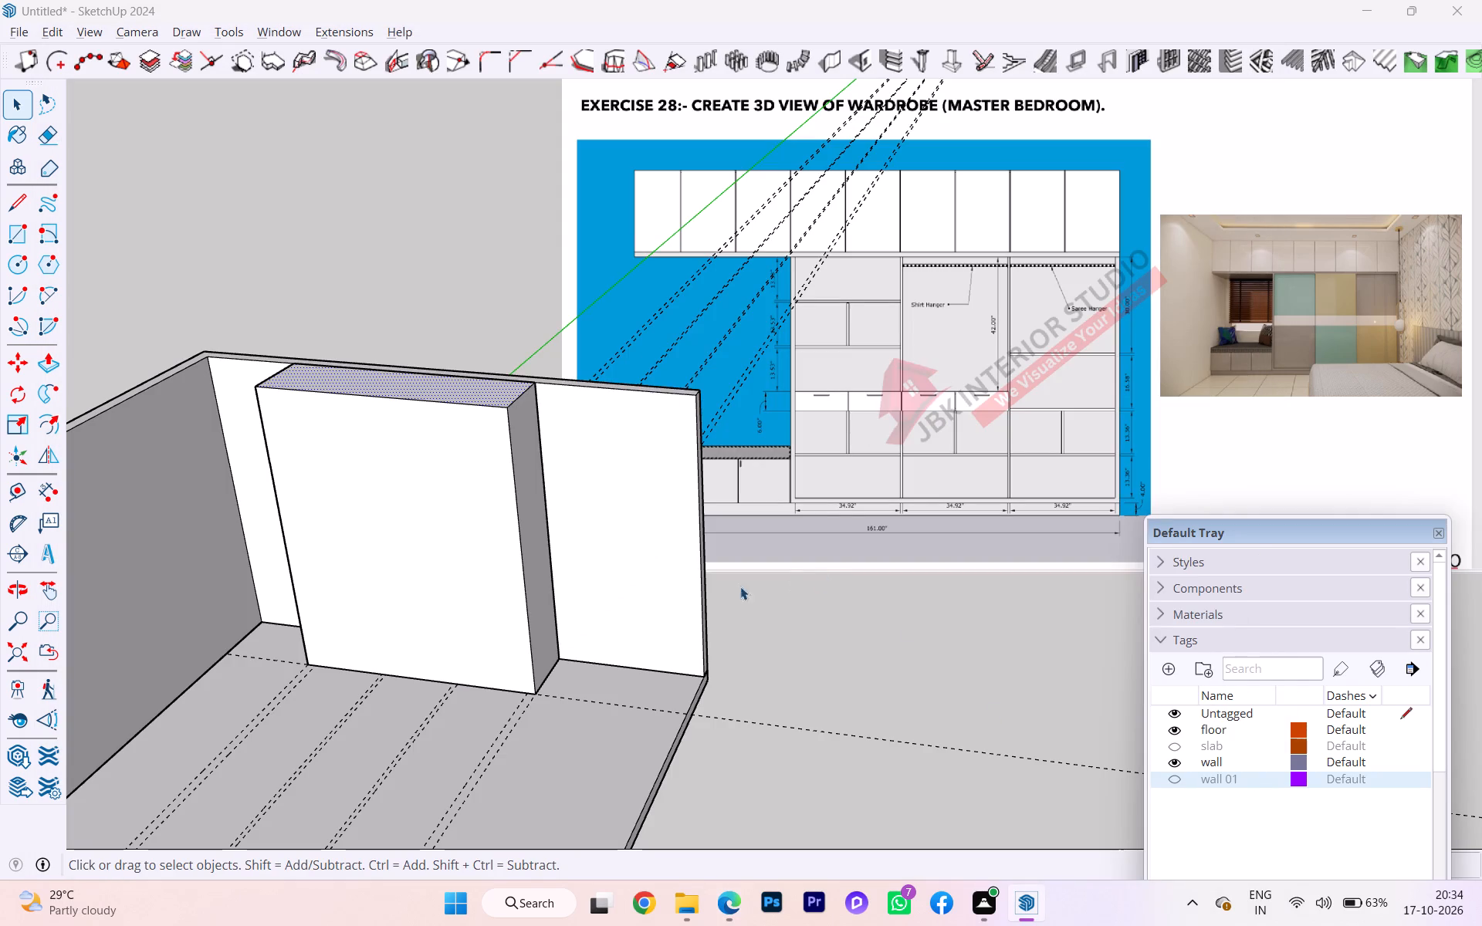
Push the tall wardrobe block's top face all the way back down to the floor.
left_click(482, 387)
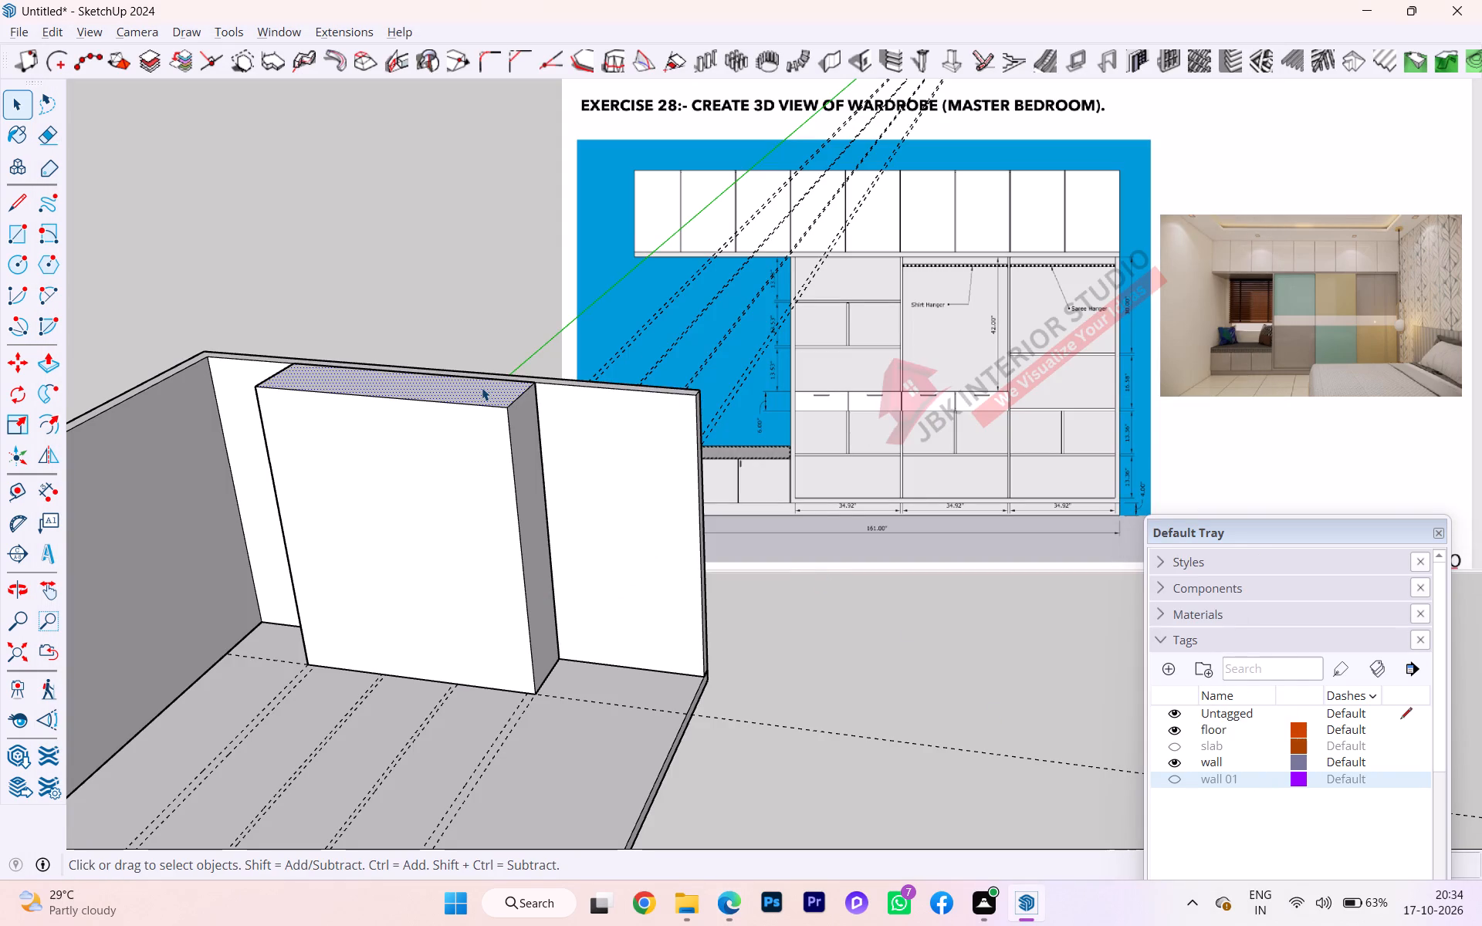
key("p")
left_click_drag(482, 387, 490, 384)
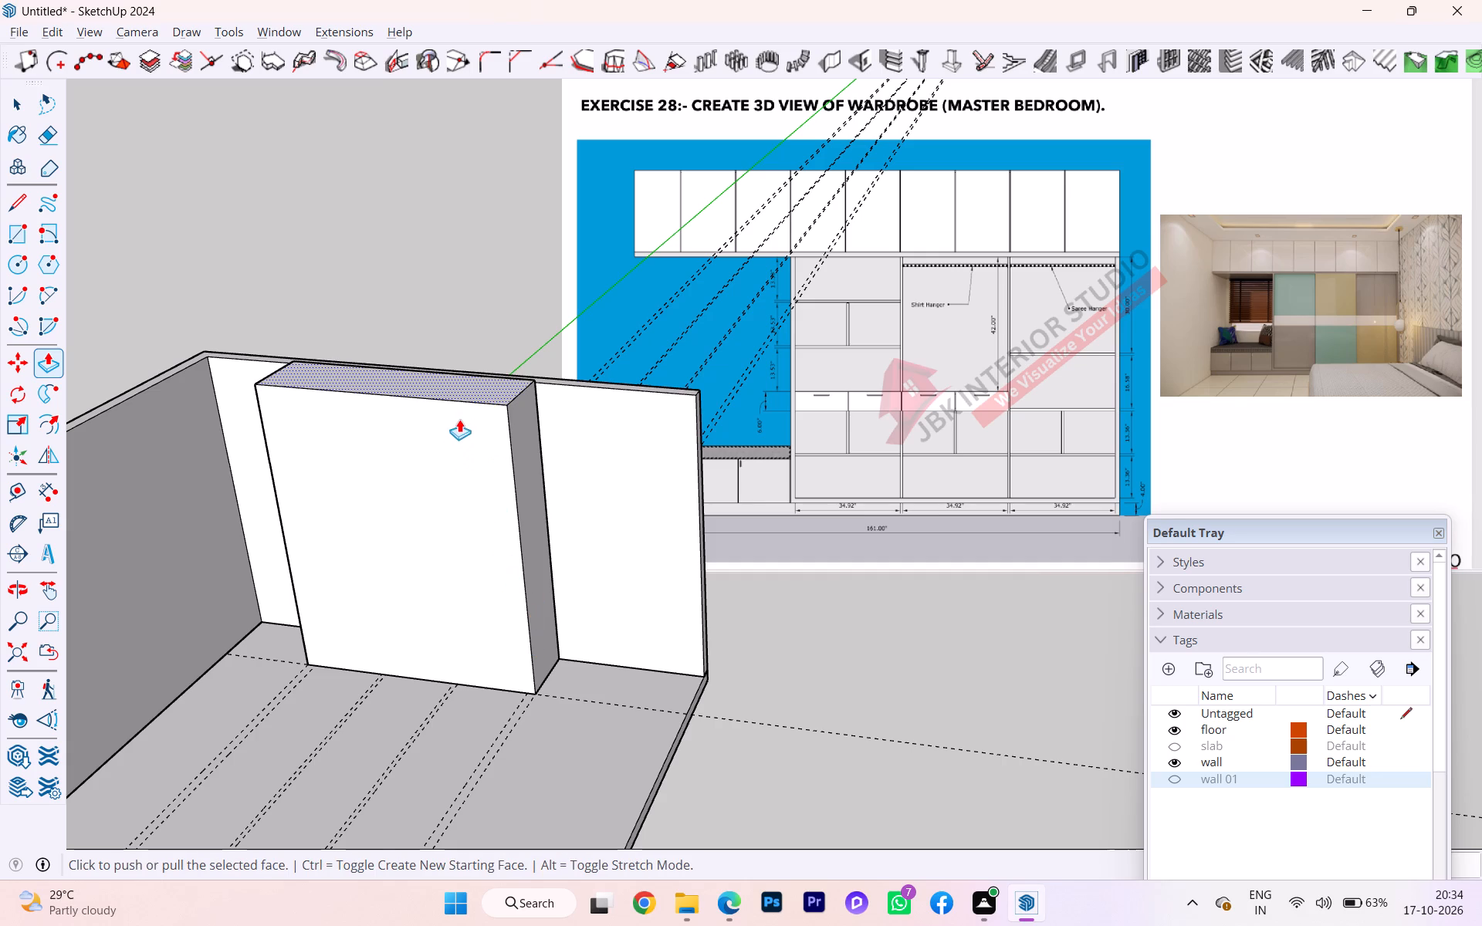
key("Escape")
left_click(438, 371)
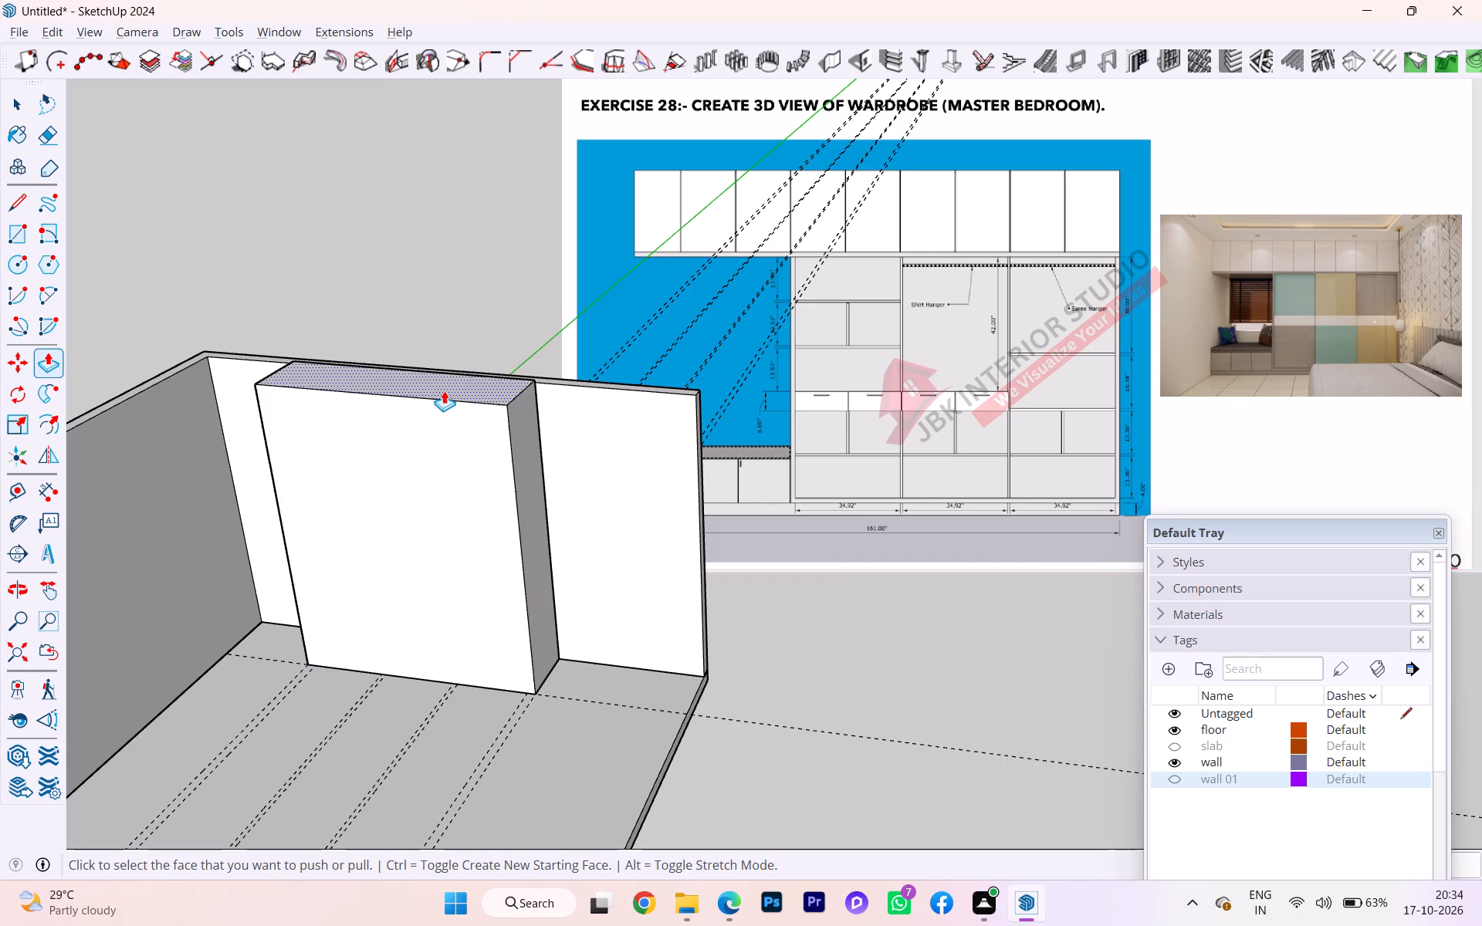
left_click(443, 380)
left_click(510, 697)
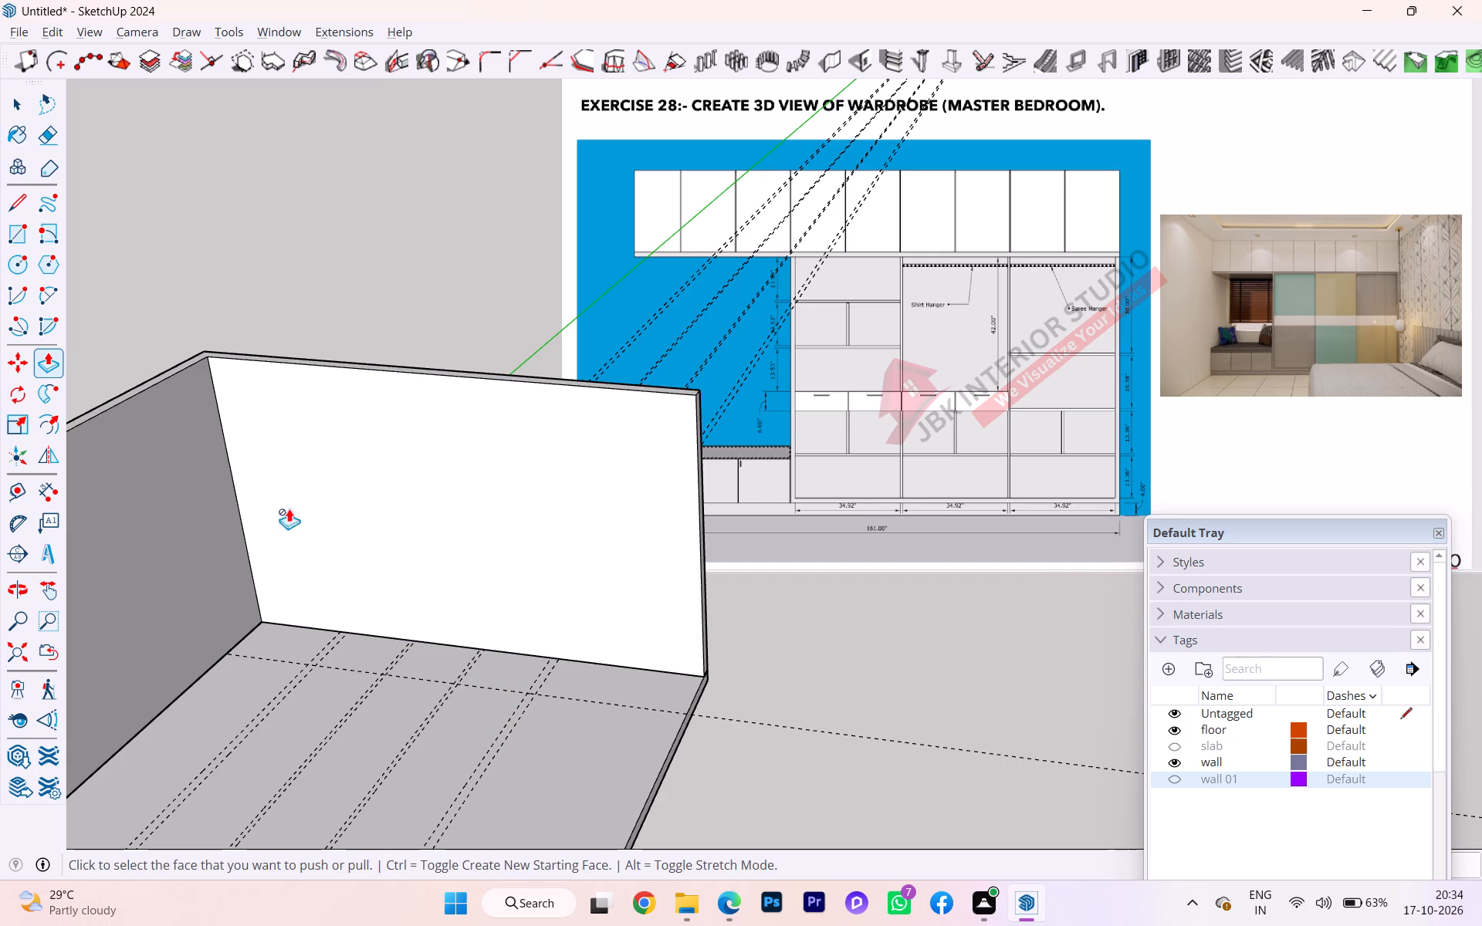
Redraw the wardrobe's footprint rectangle on the floor between the two outermost parallel guides, from the depth guide to the white wall's base.
key("r")
key("Return")
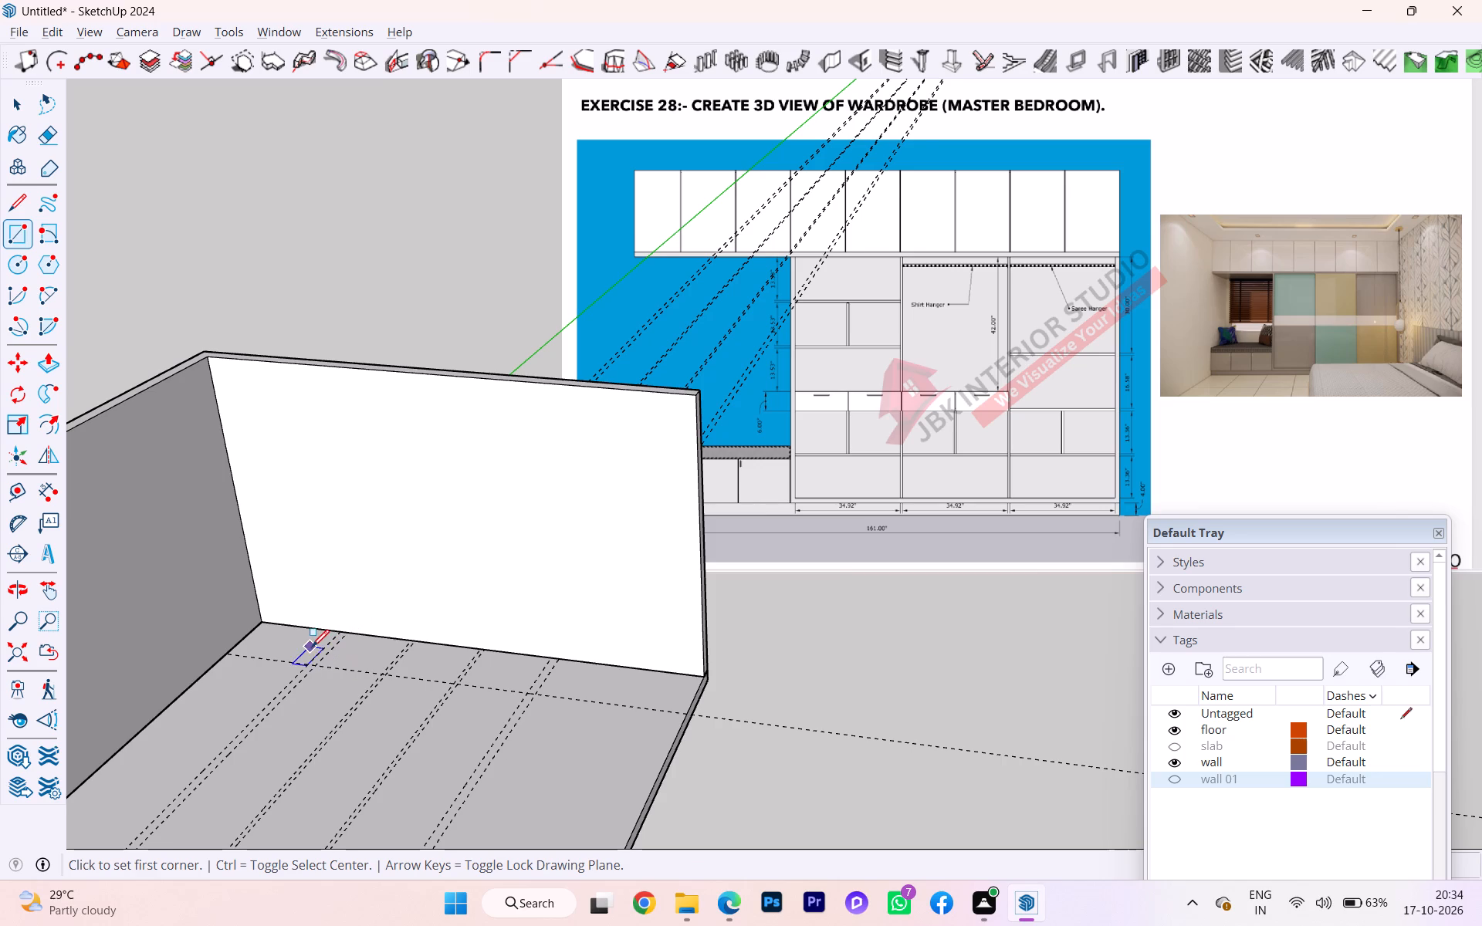
scroll(312, 647, "up", 2)
left_click(310, 662)
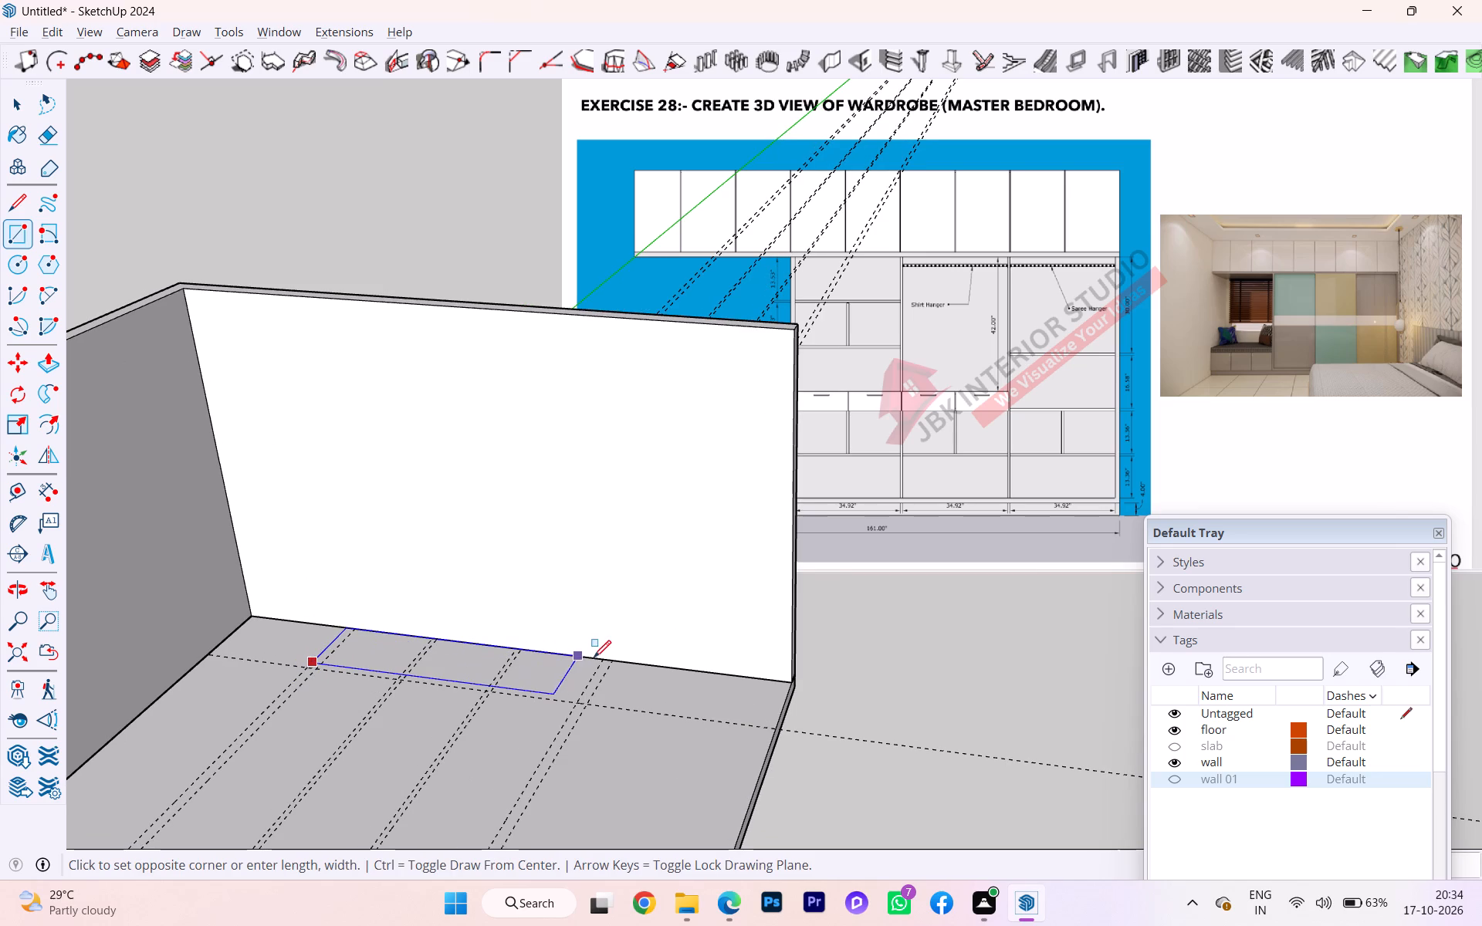
key("Escape")
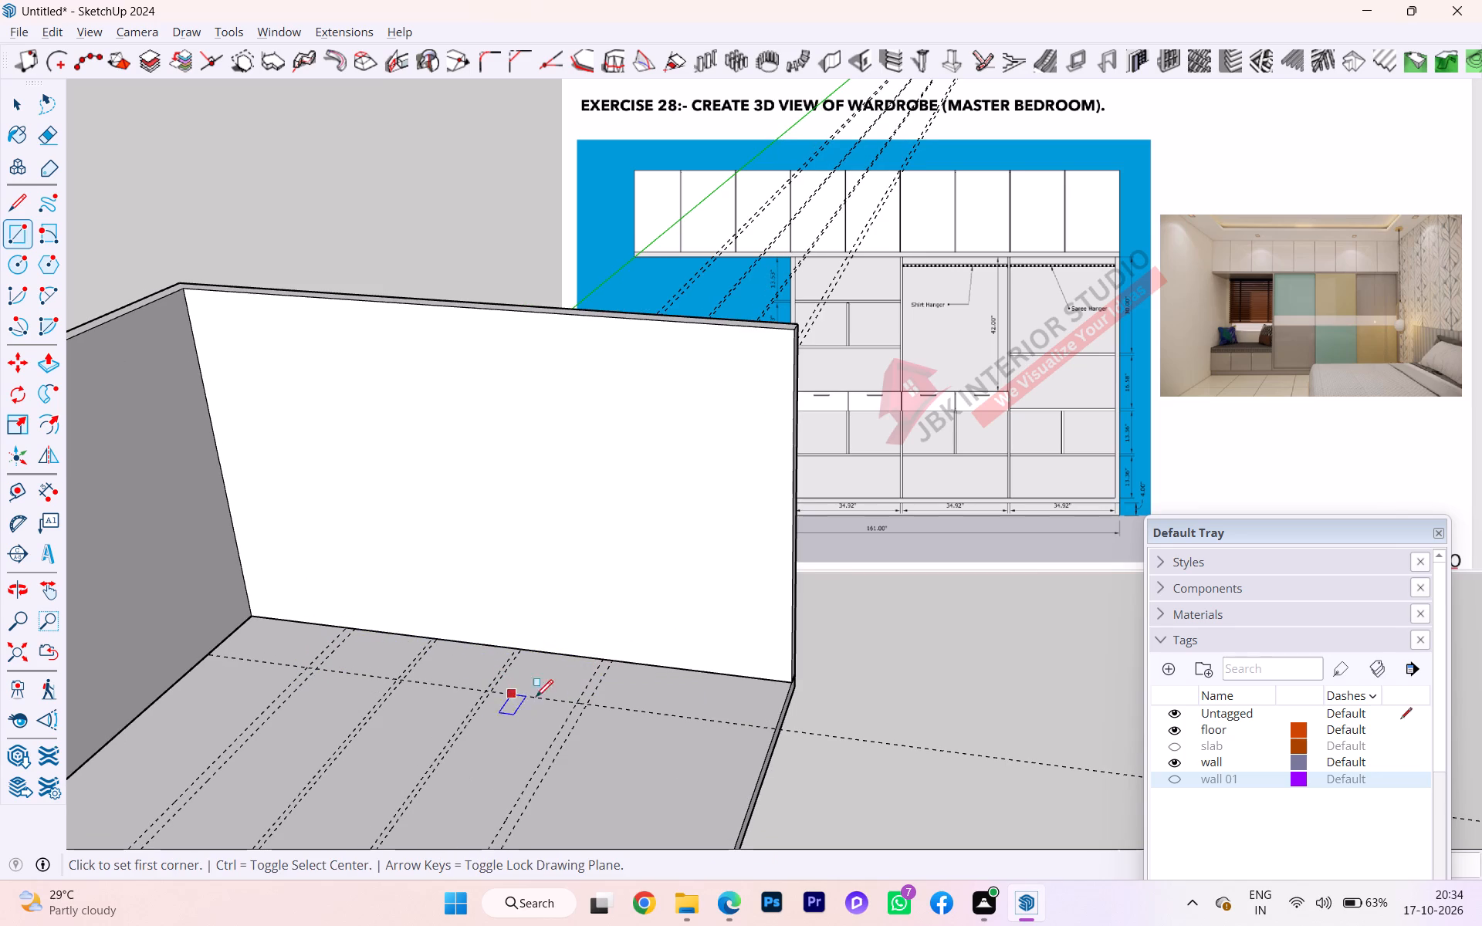
left_click(588, 705)
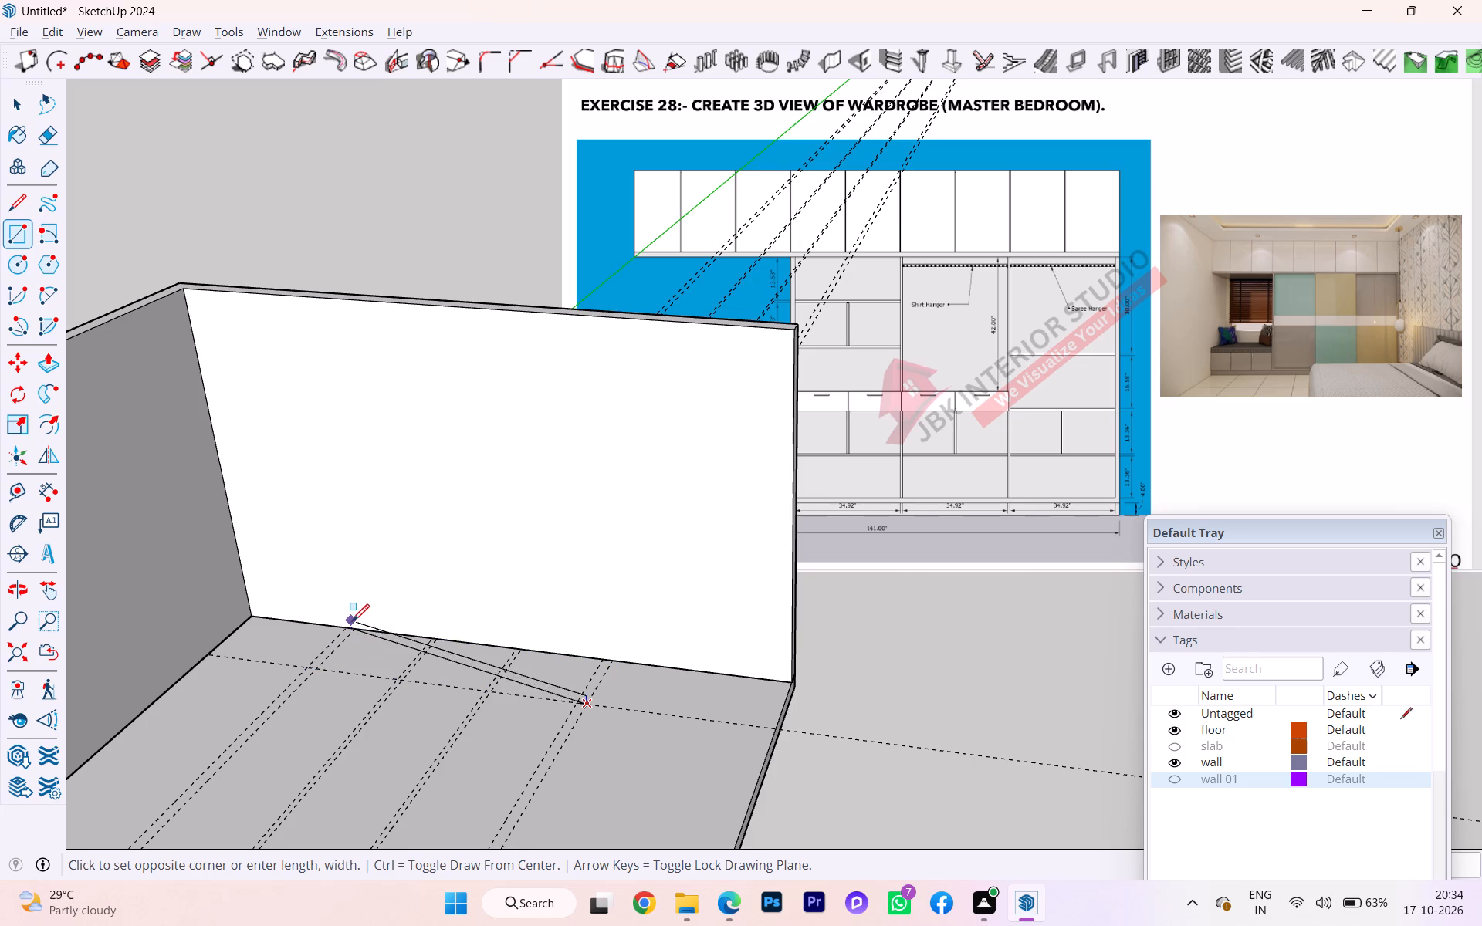
key("Escape")
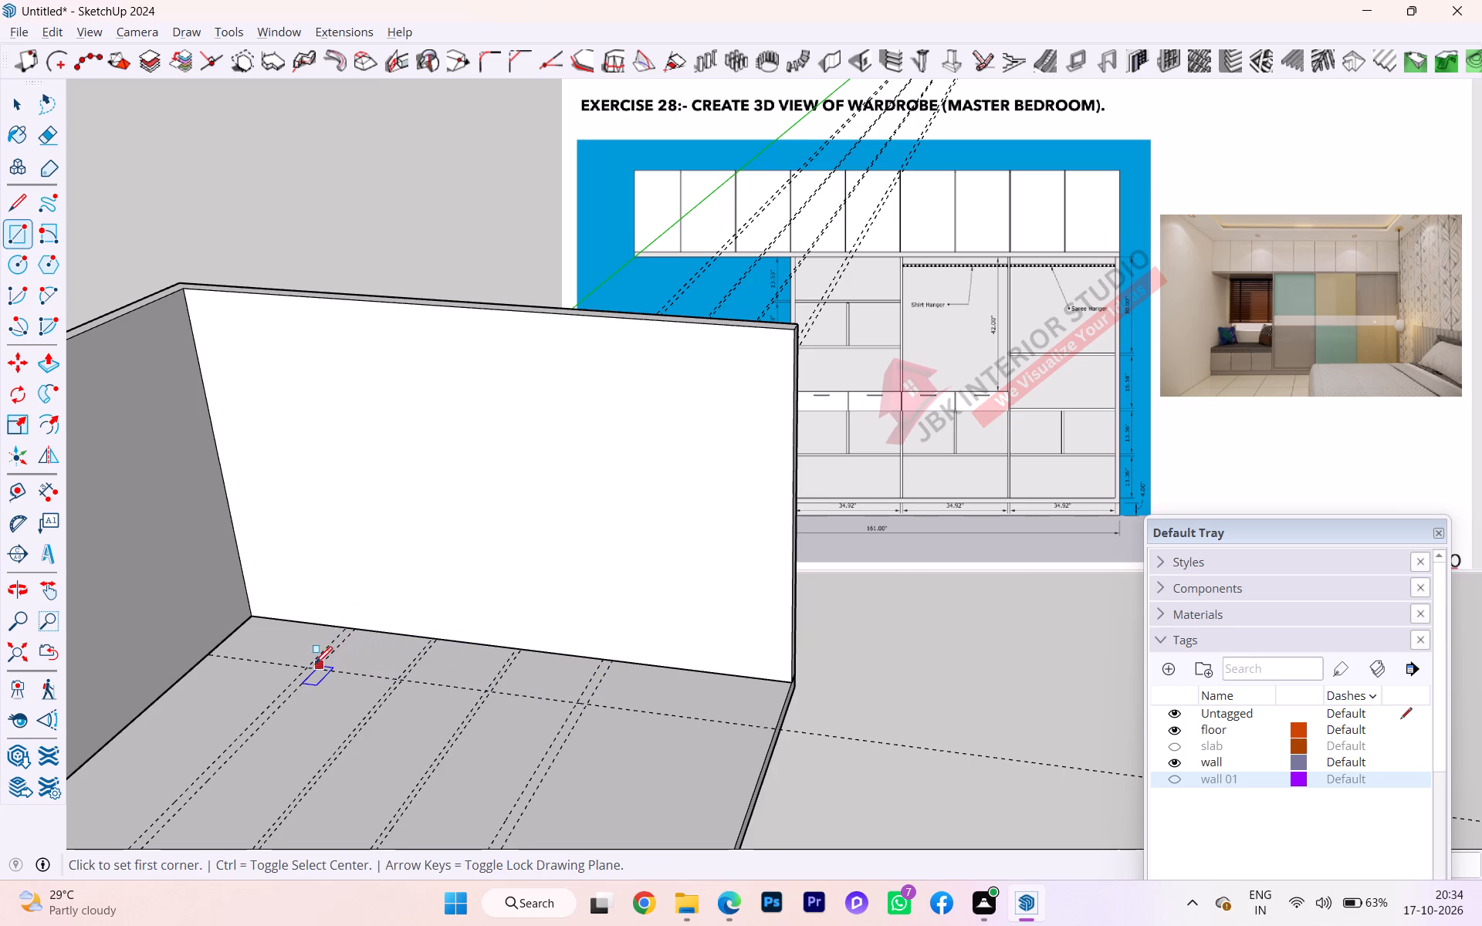
left_click(308, 664)
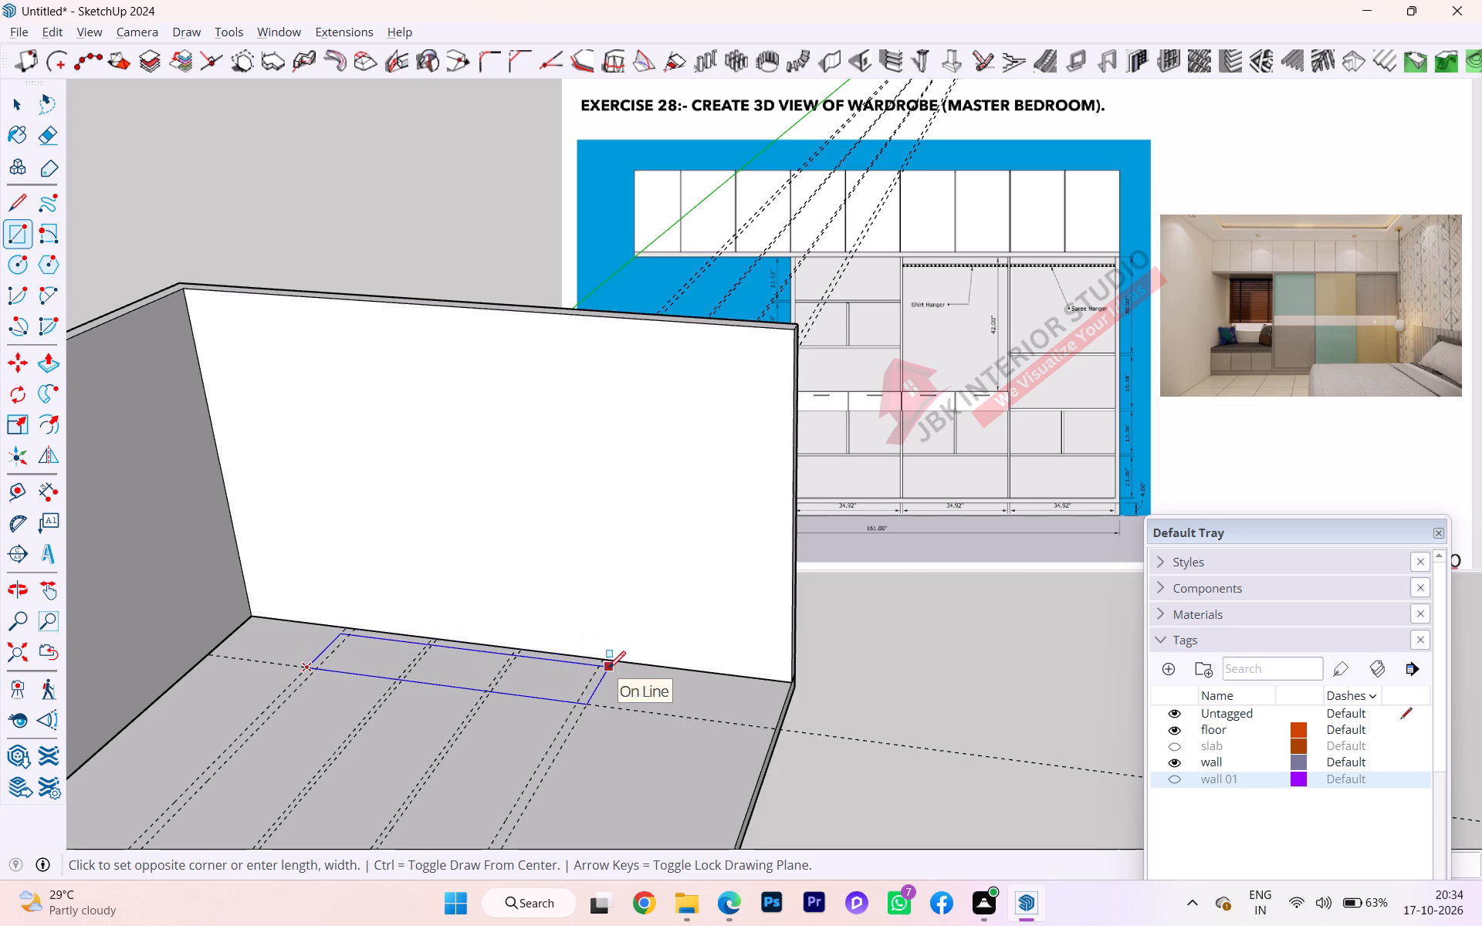
left_click(609, 659)
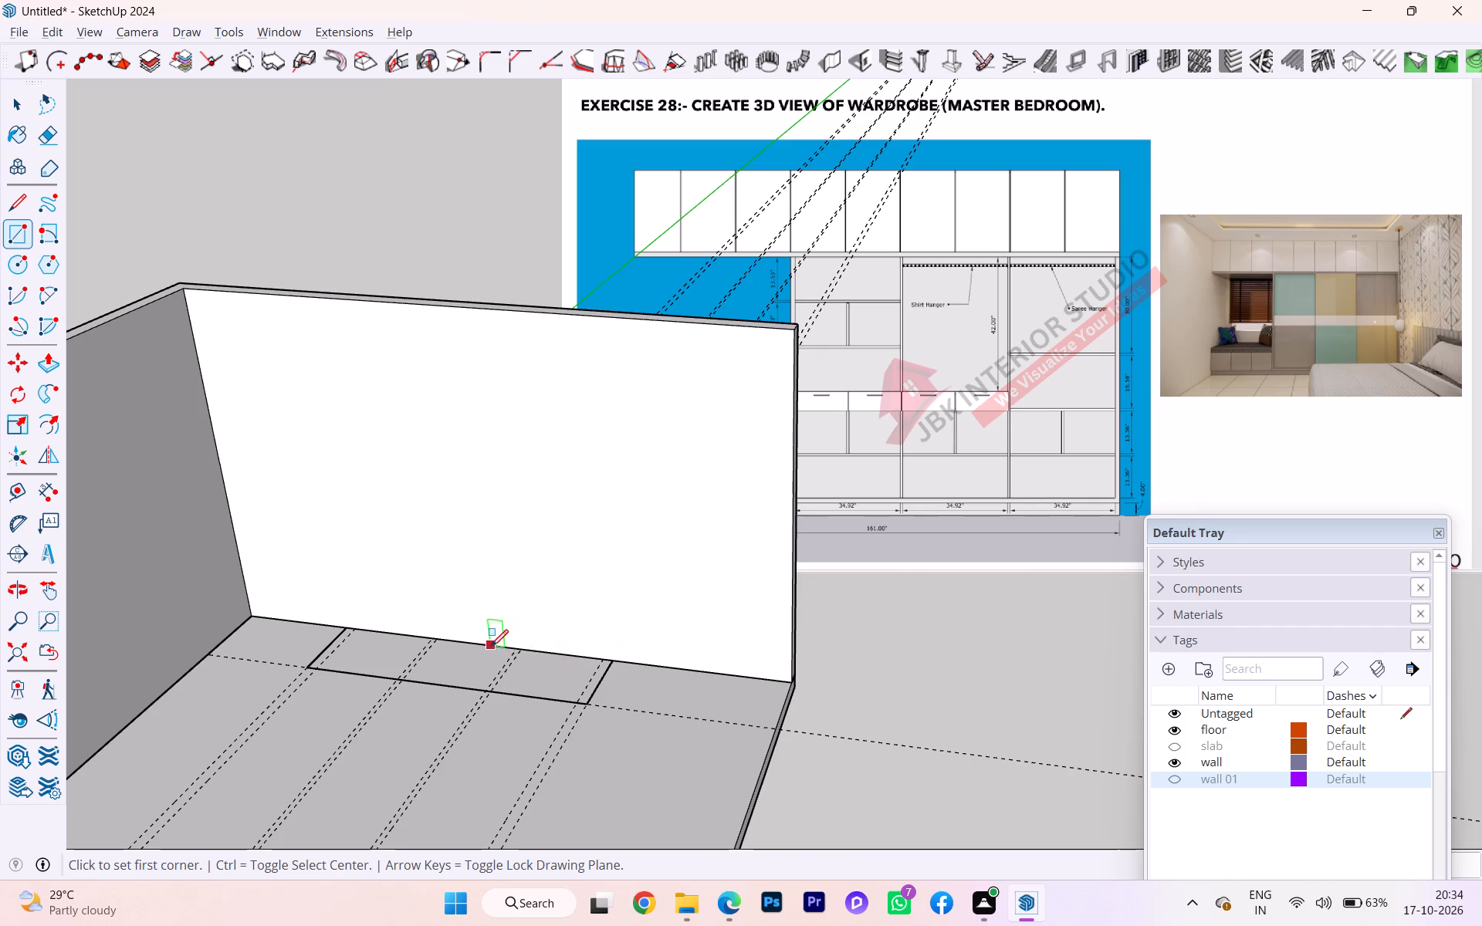
Extrude the redrawn footprint upward 4" with Push/Pull to form the wardrobe's base.
left_click(12, 117)
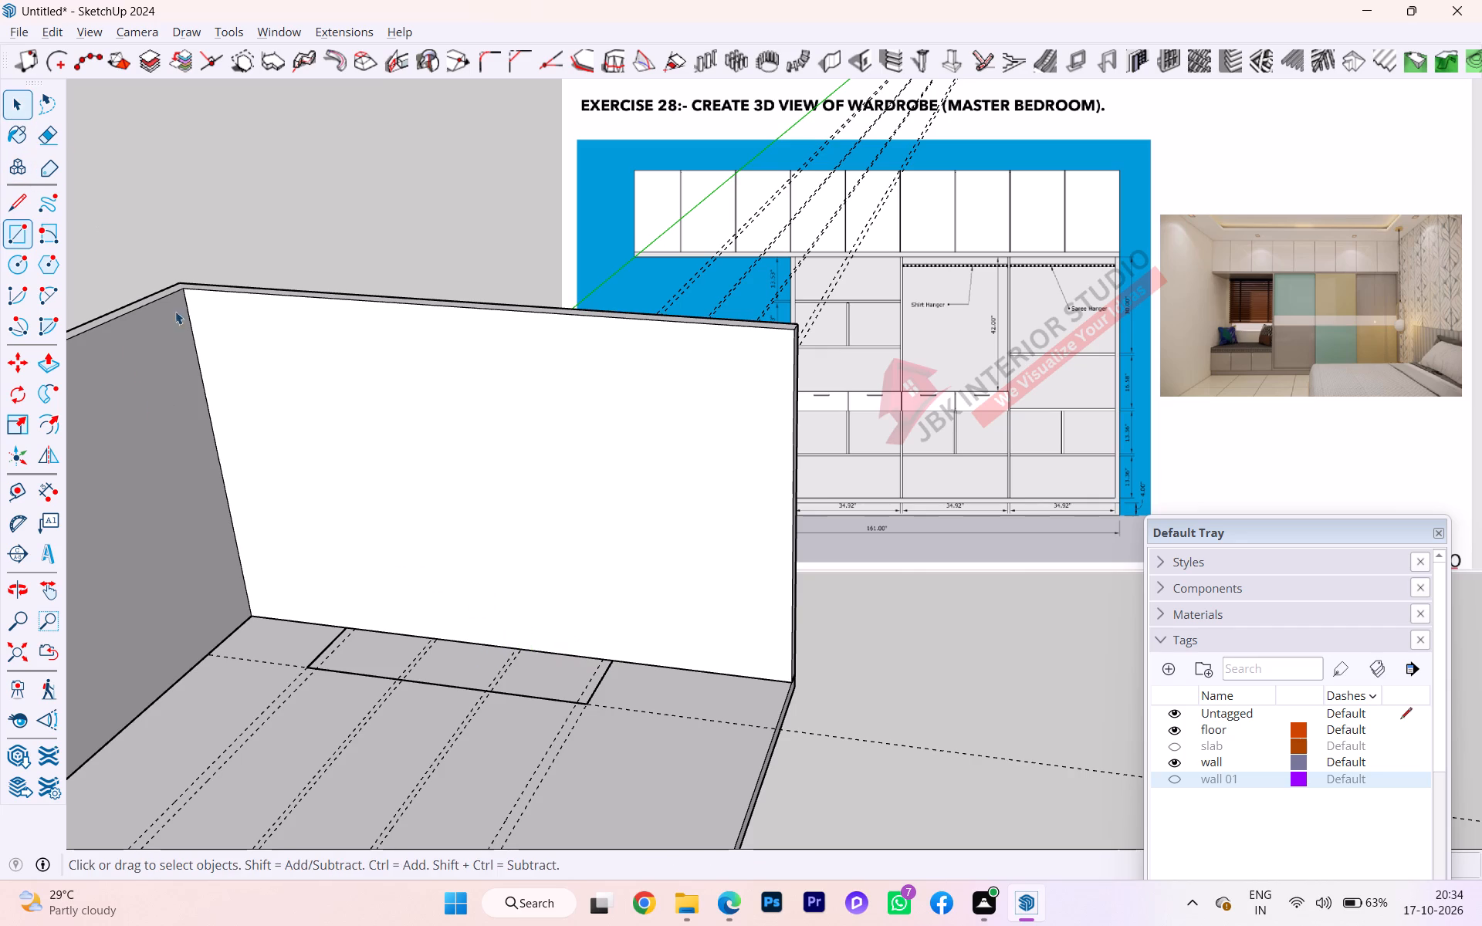
left_click(490, 677)
key("p")
left_click(516, 674)
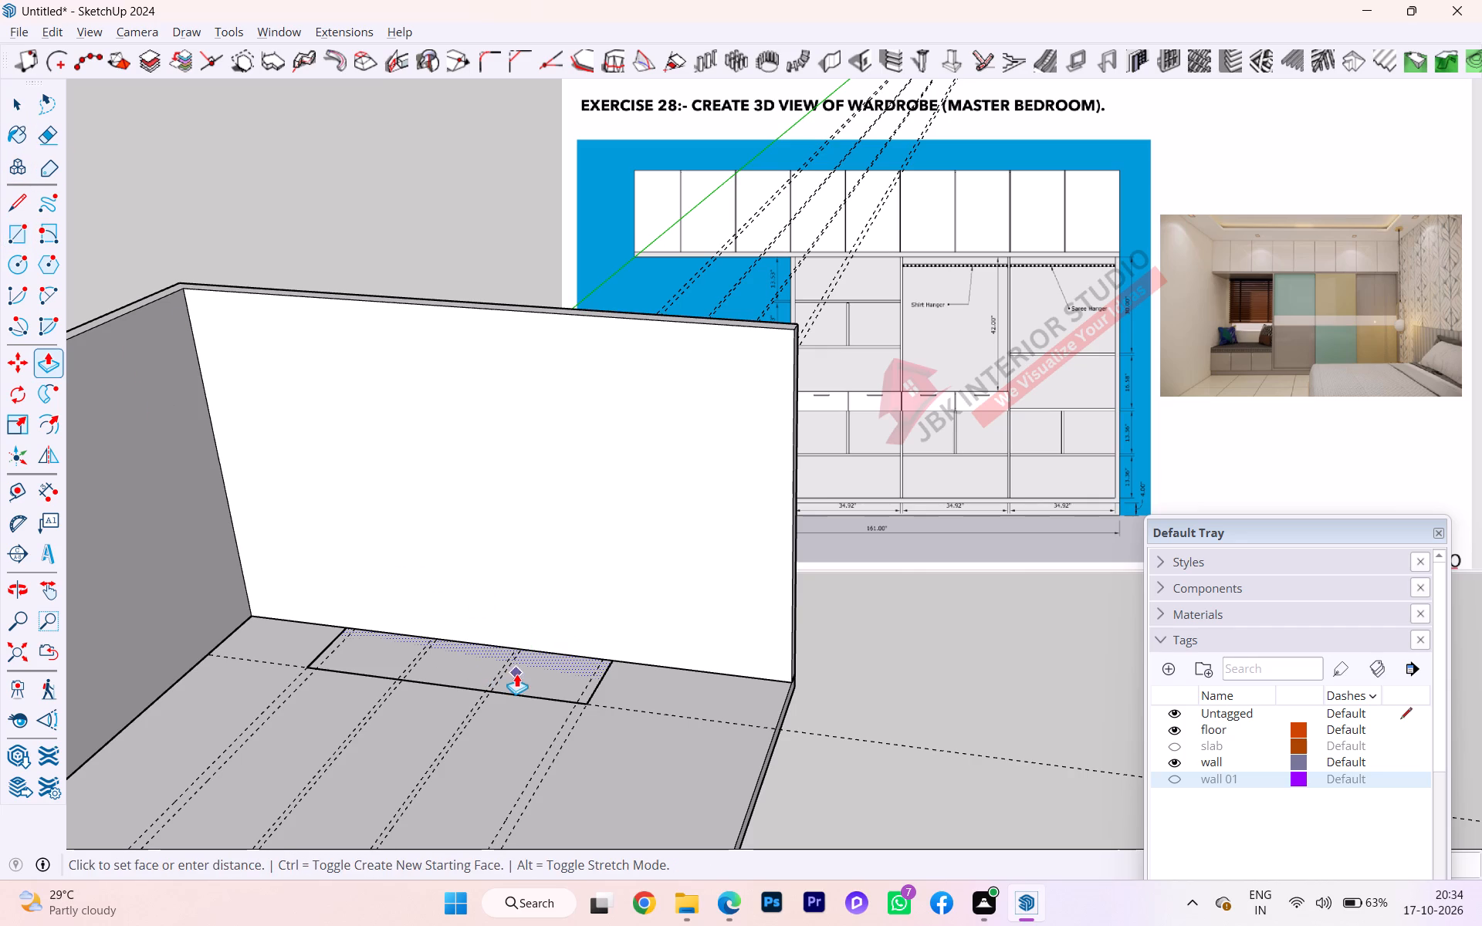
key("4")
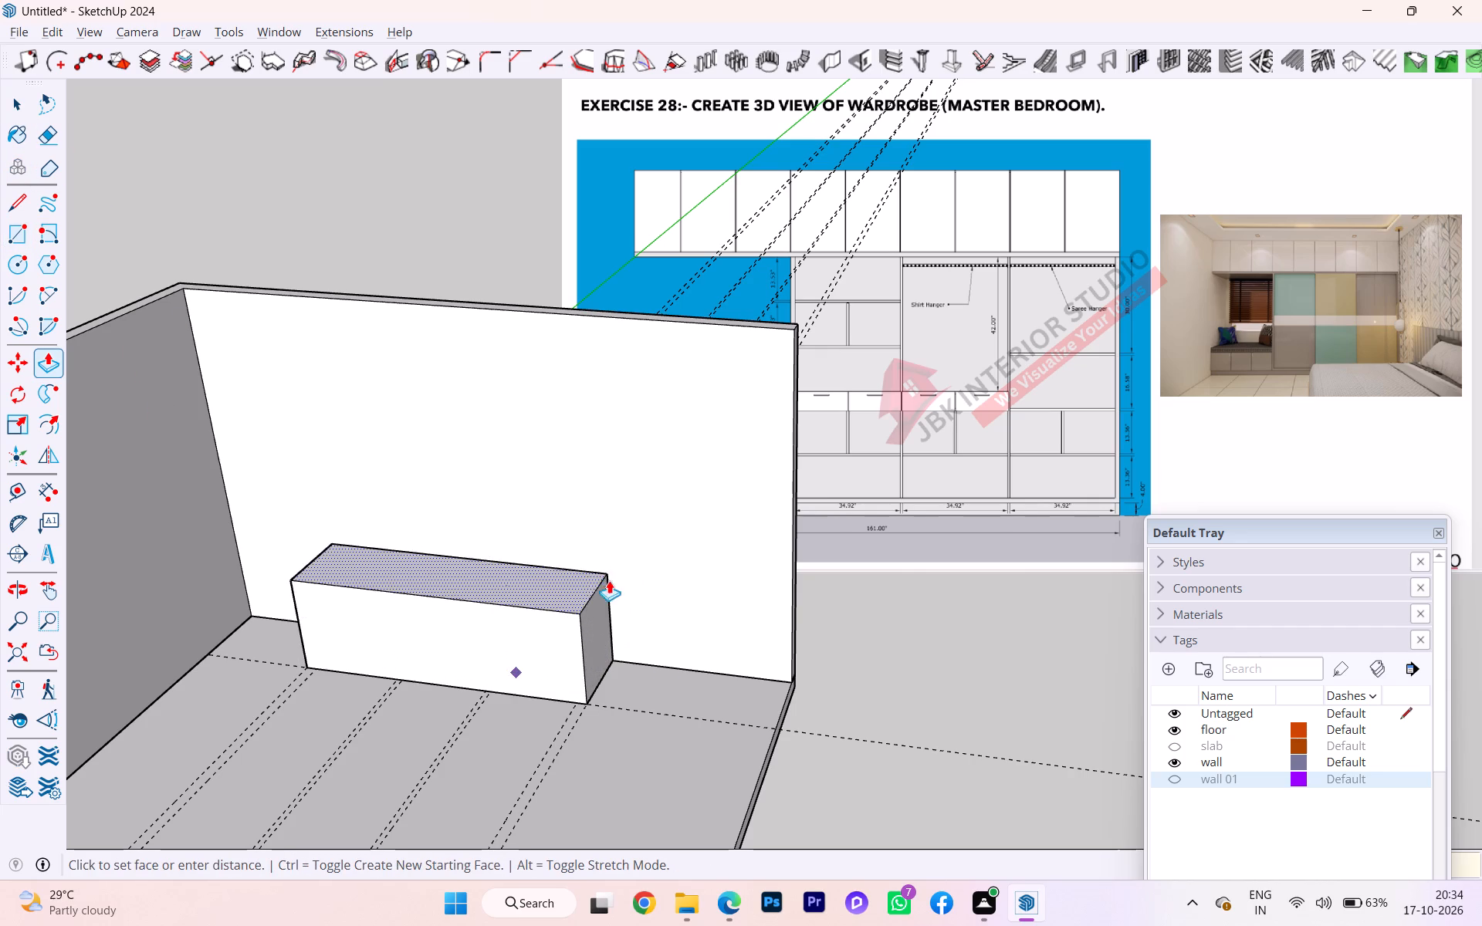
key("Escape")
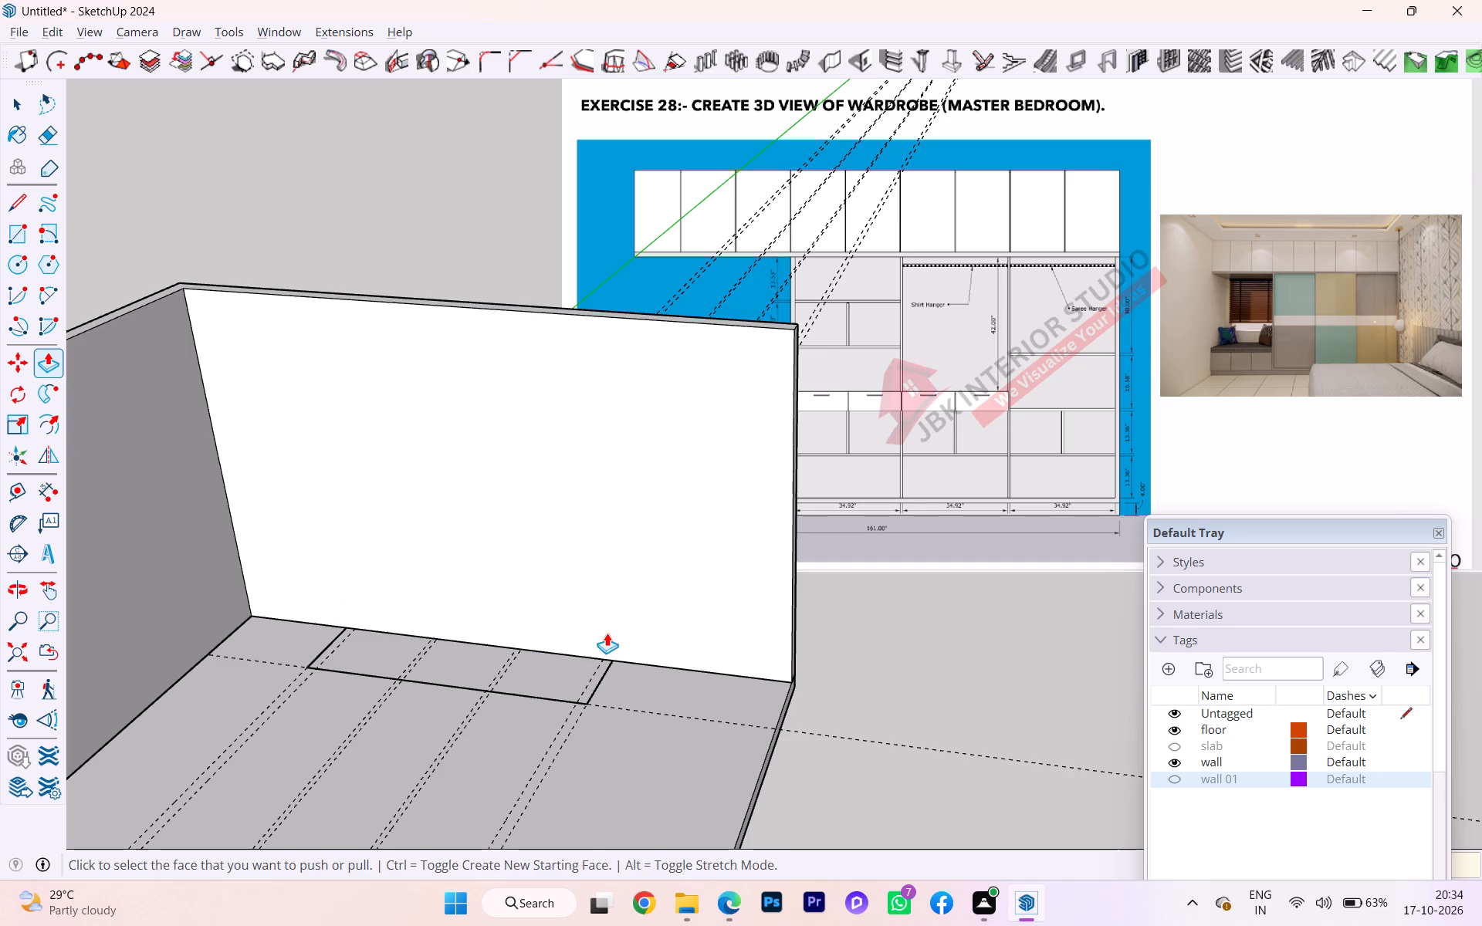
left_click(569, 664)
key("4")
left_click(571, 644)
key("Return")
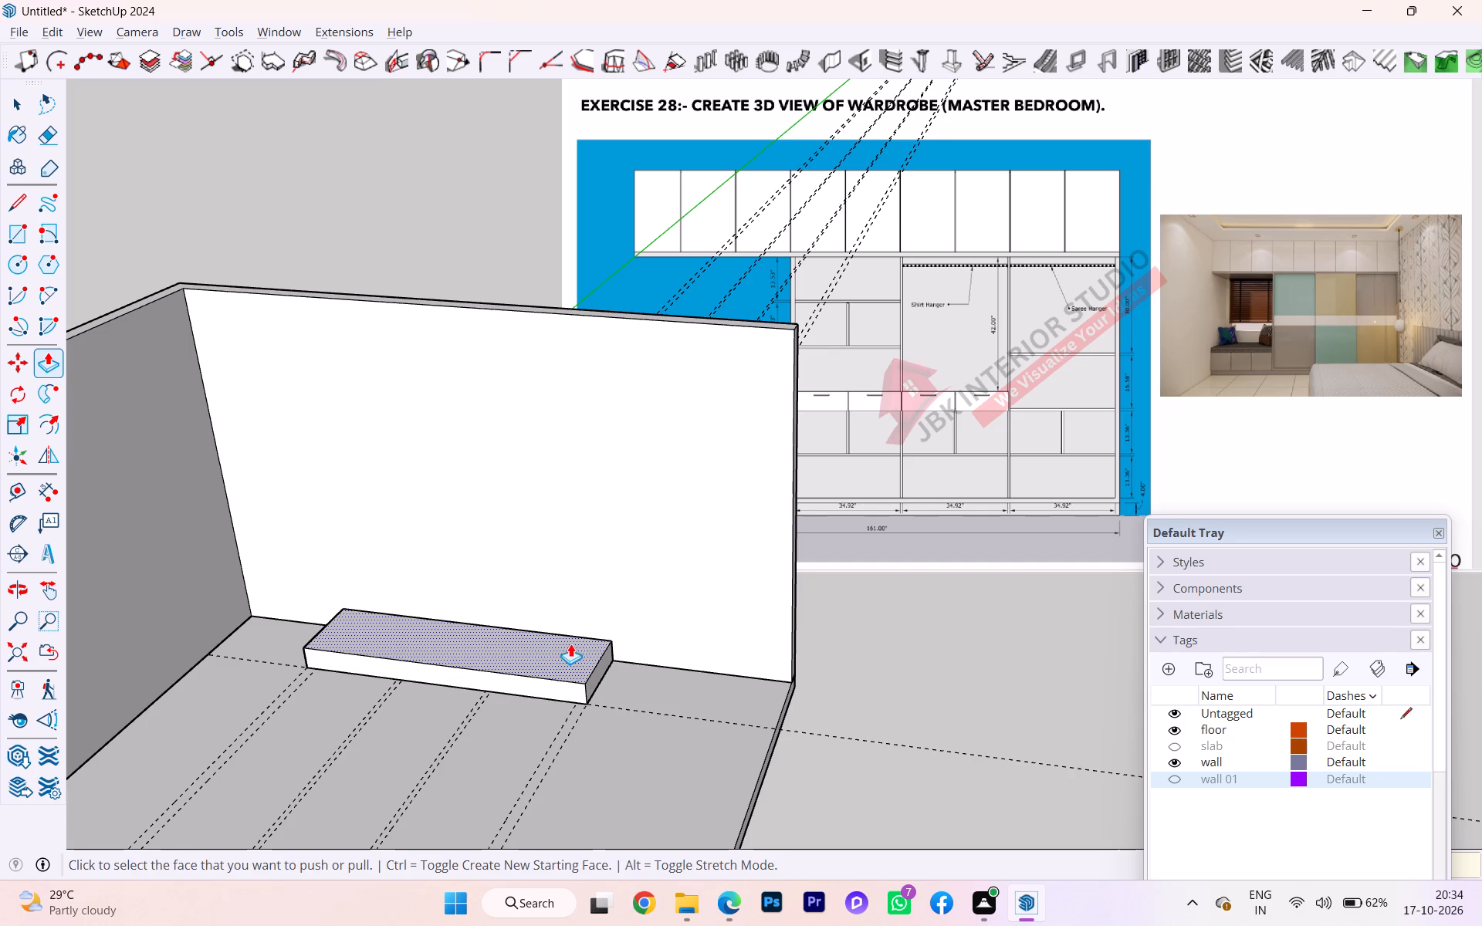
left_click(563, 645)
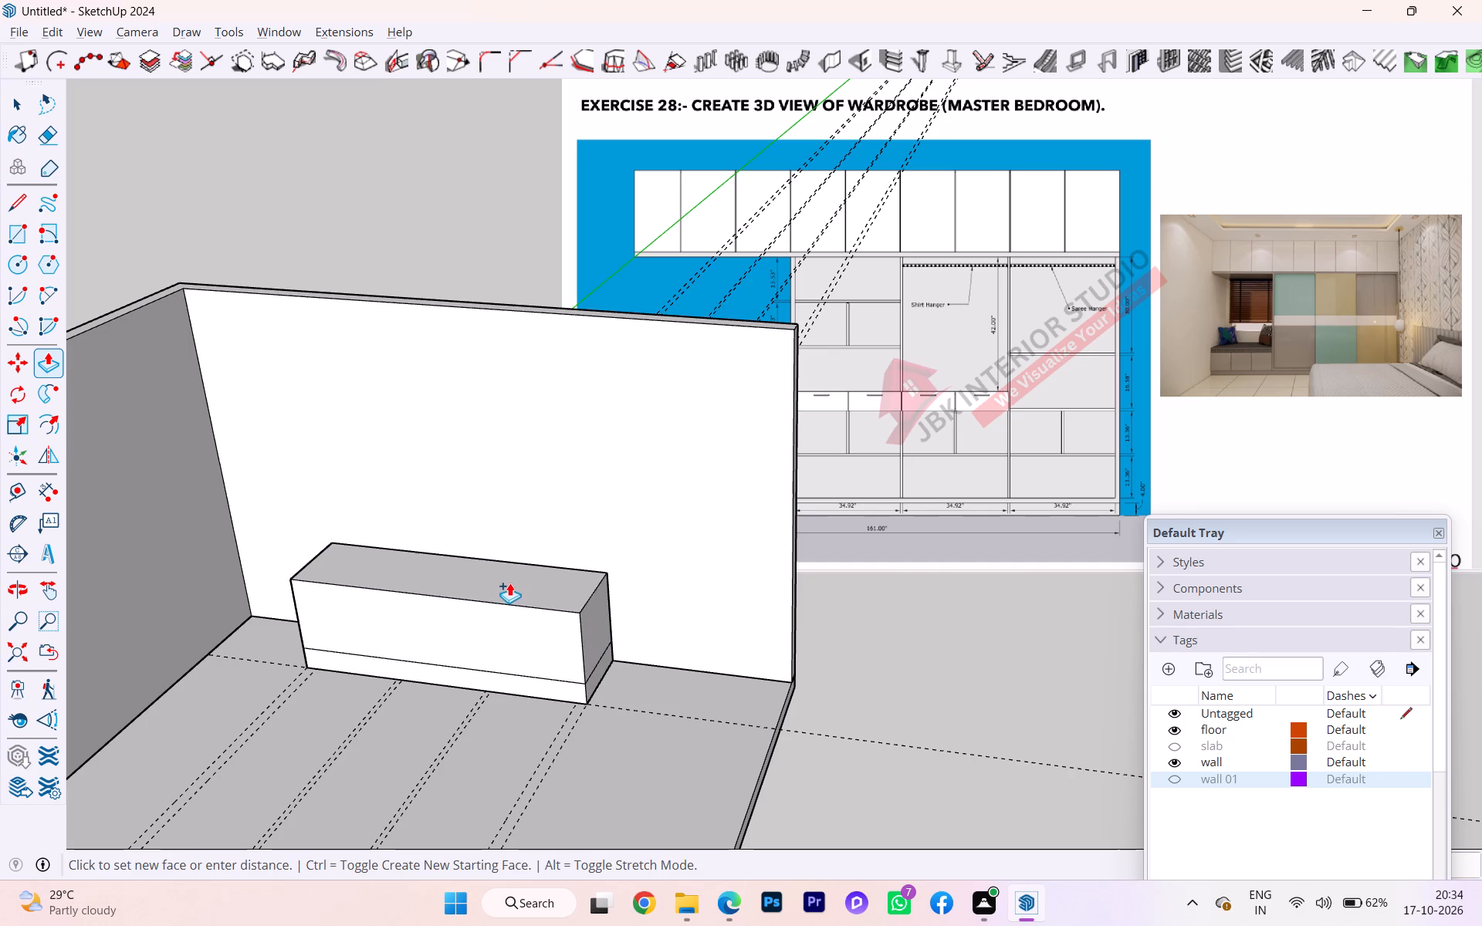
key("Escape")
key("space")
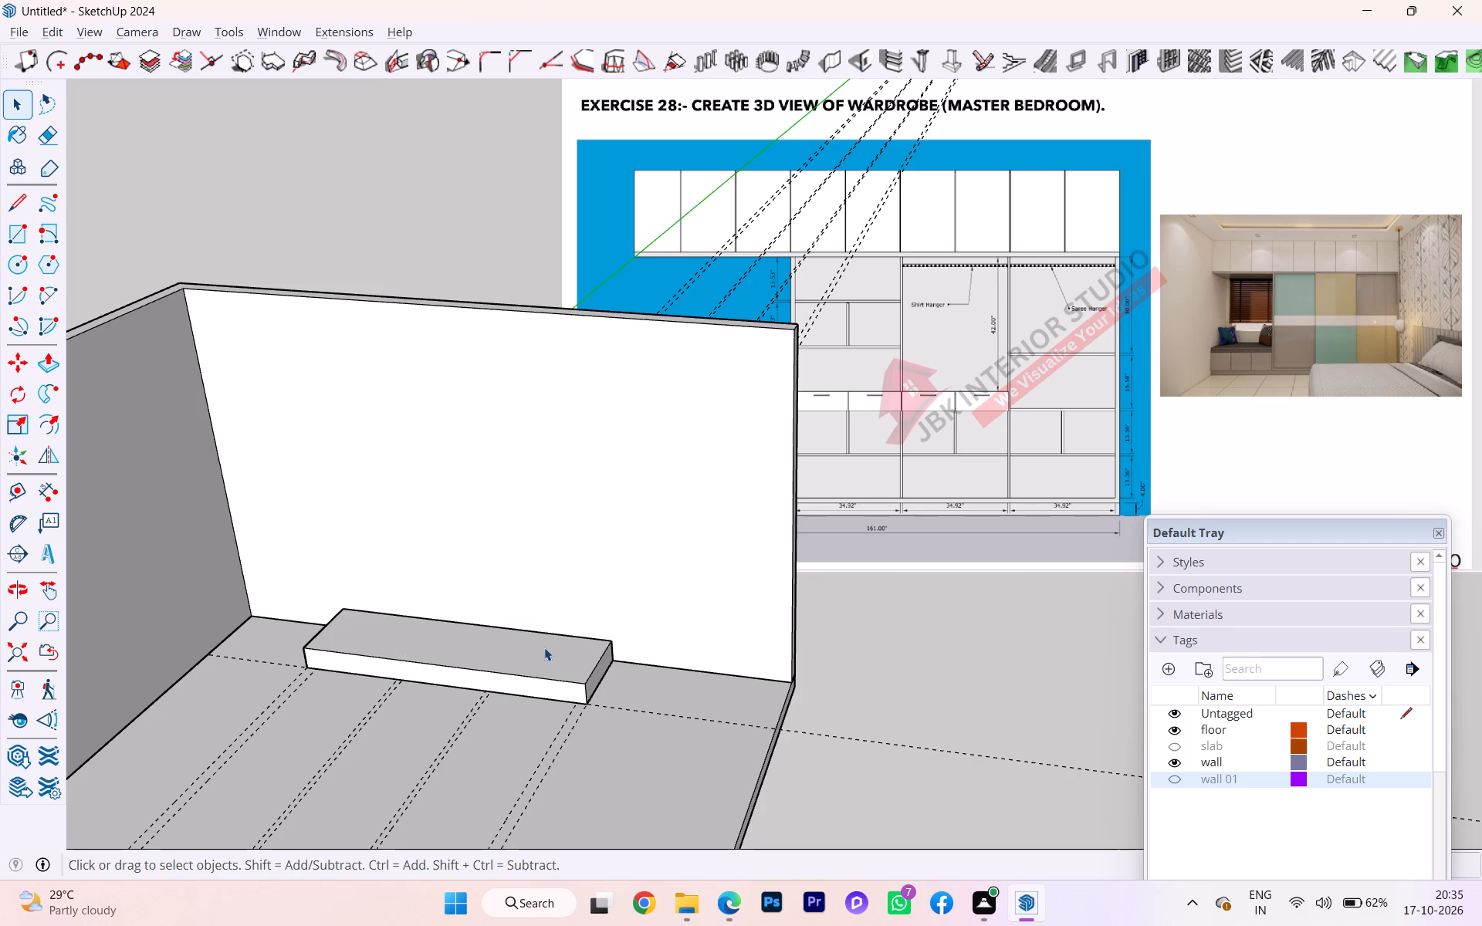
Select the entire 4" wardrobe base block and make it a group.
double_click(544, 647)
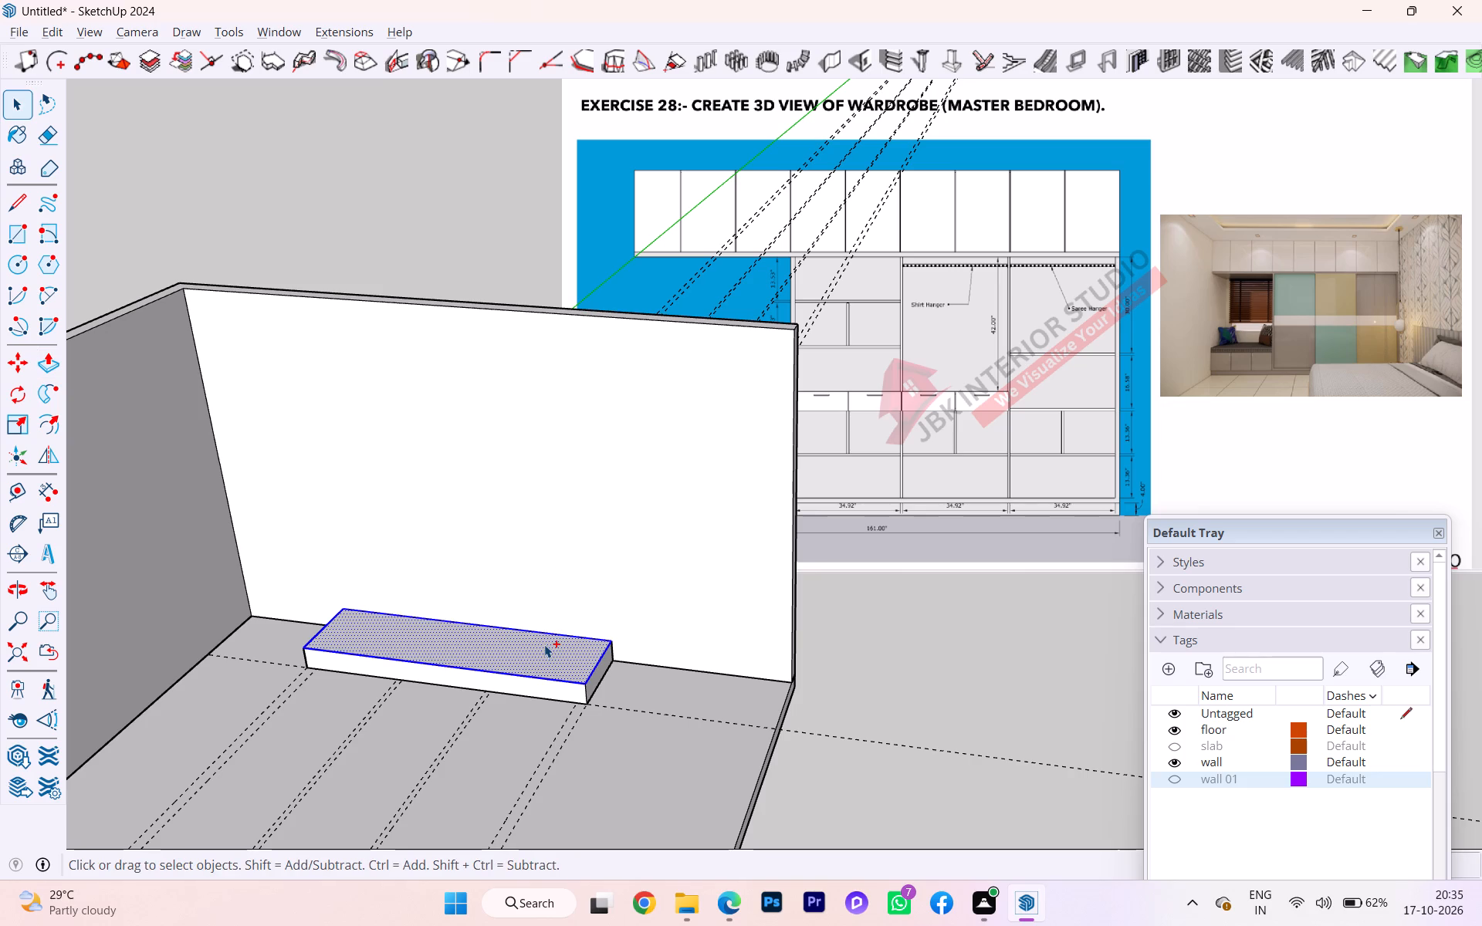
triple_click(550, 675)
left_click(550, 675)
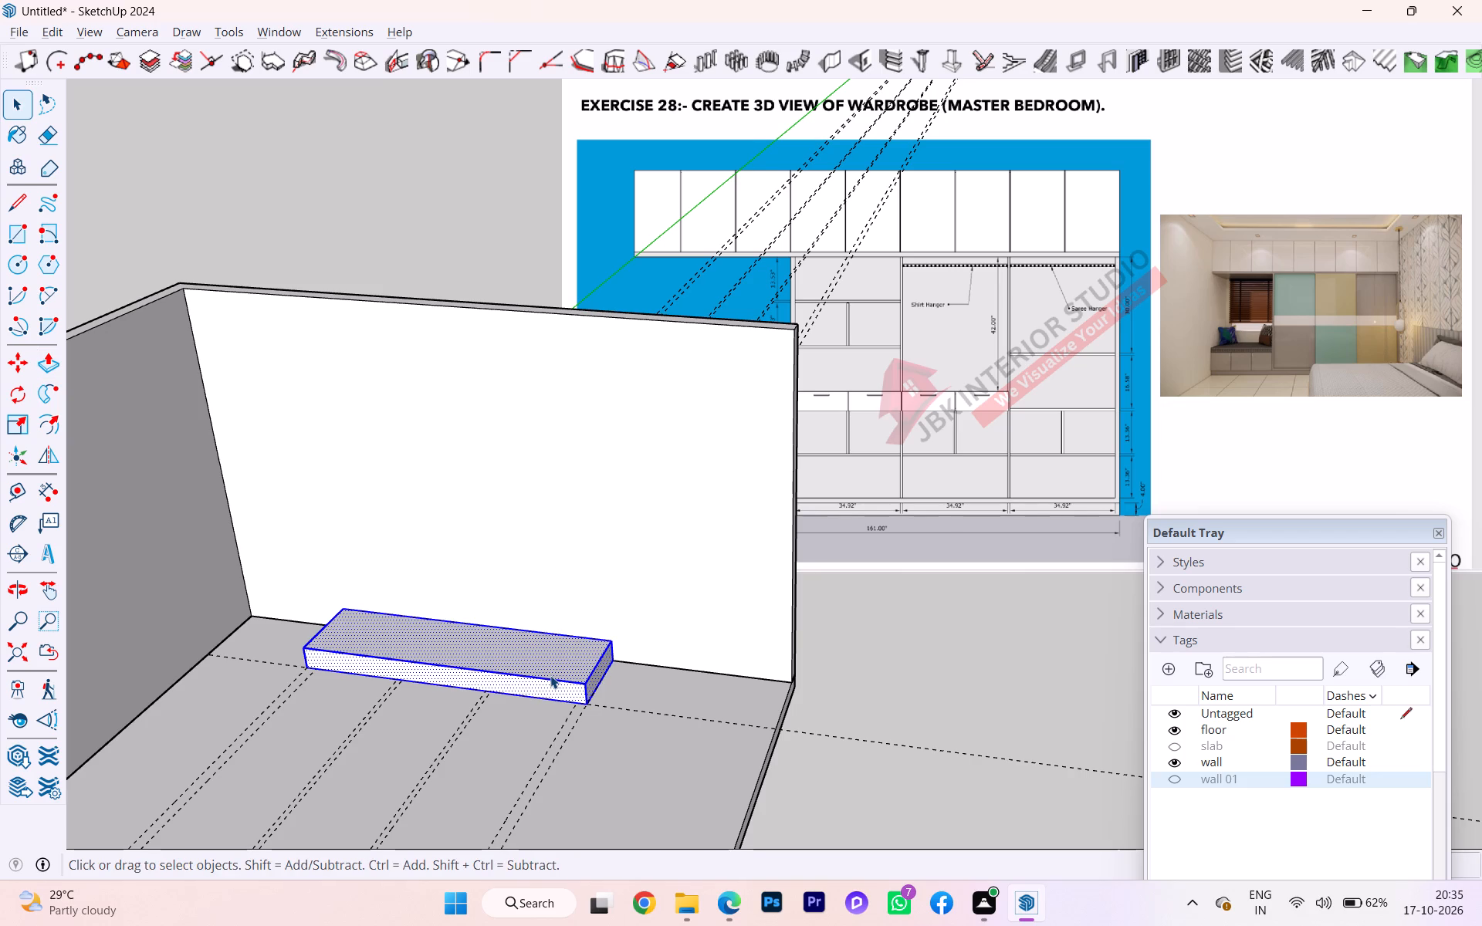
right_click(550, 675)
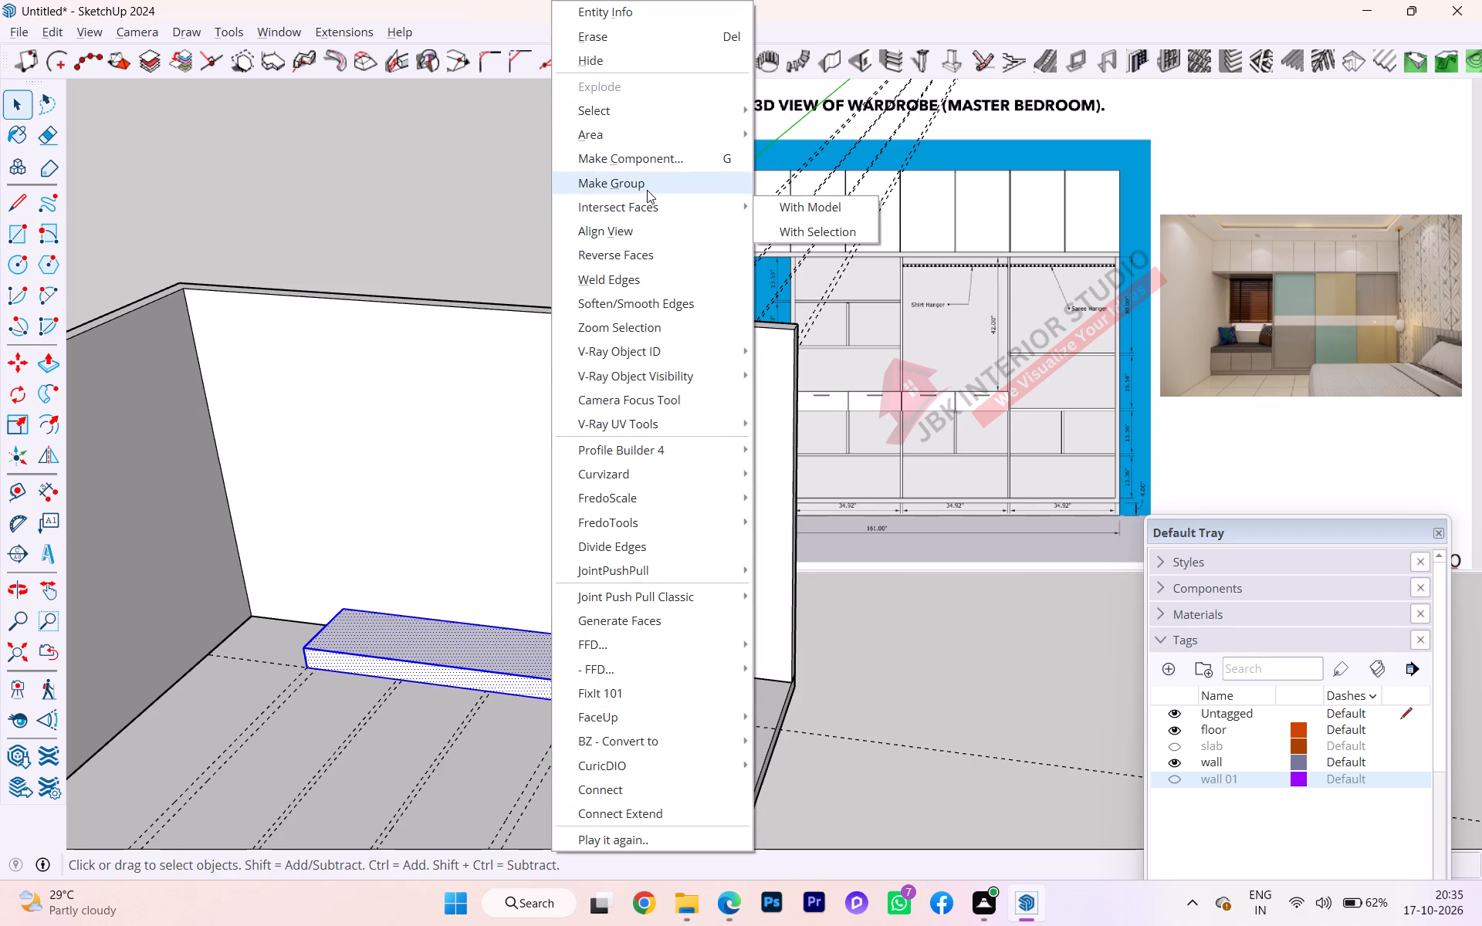
left_click(647, 191)
Copy the base group's top face and paste it outside the group, aligned exactly on top of the base.
left_click(525, 655)
double_click(525, 654)
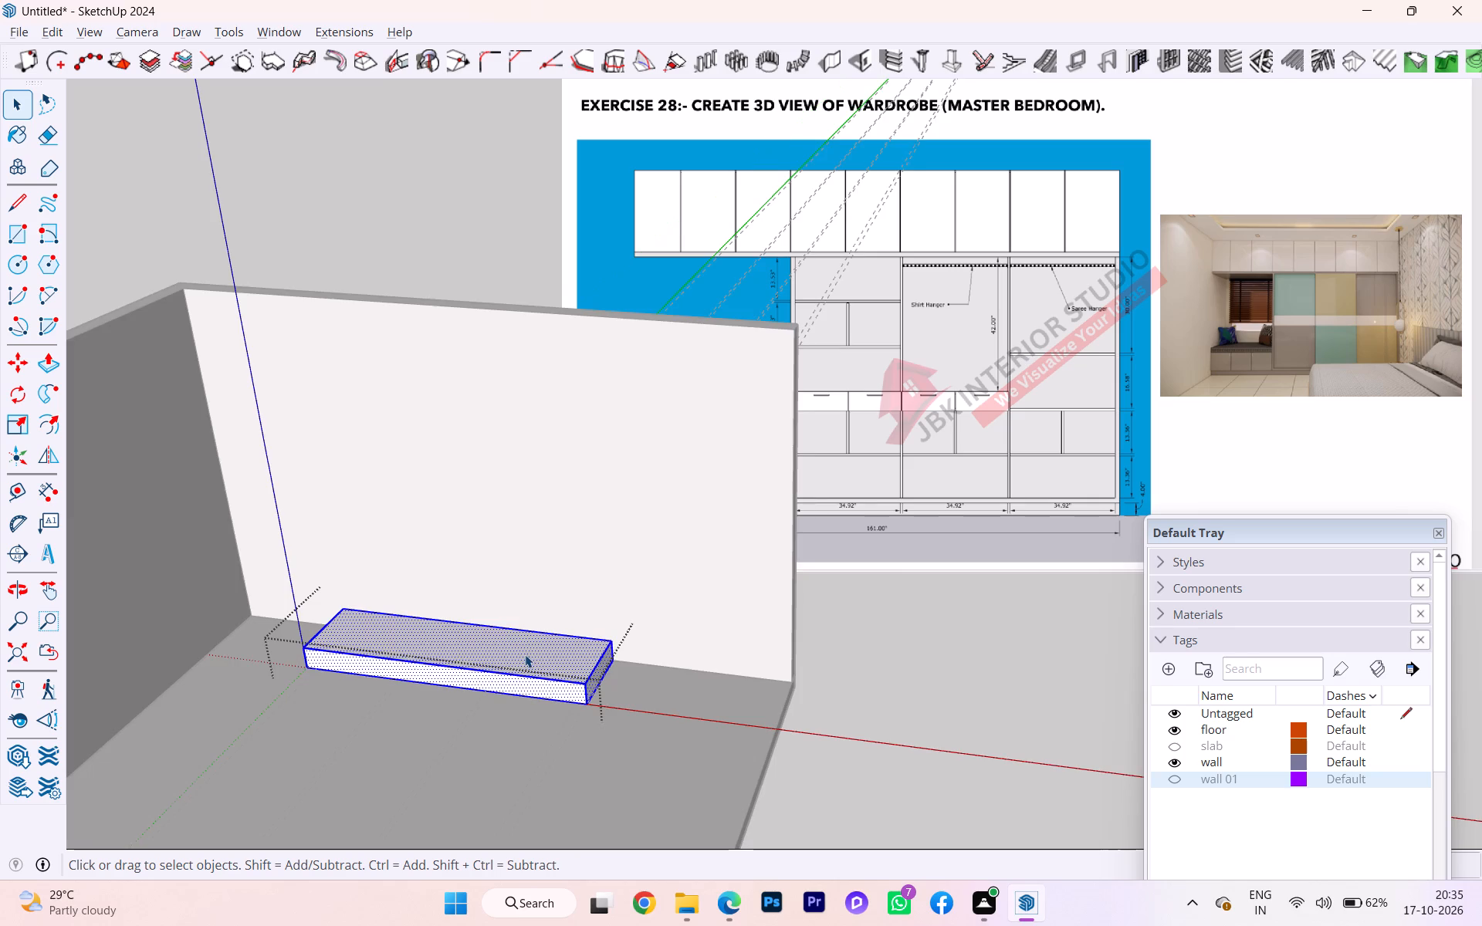
double_click(525, 651)
key("ctrl+c")
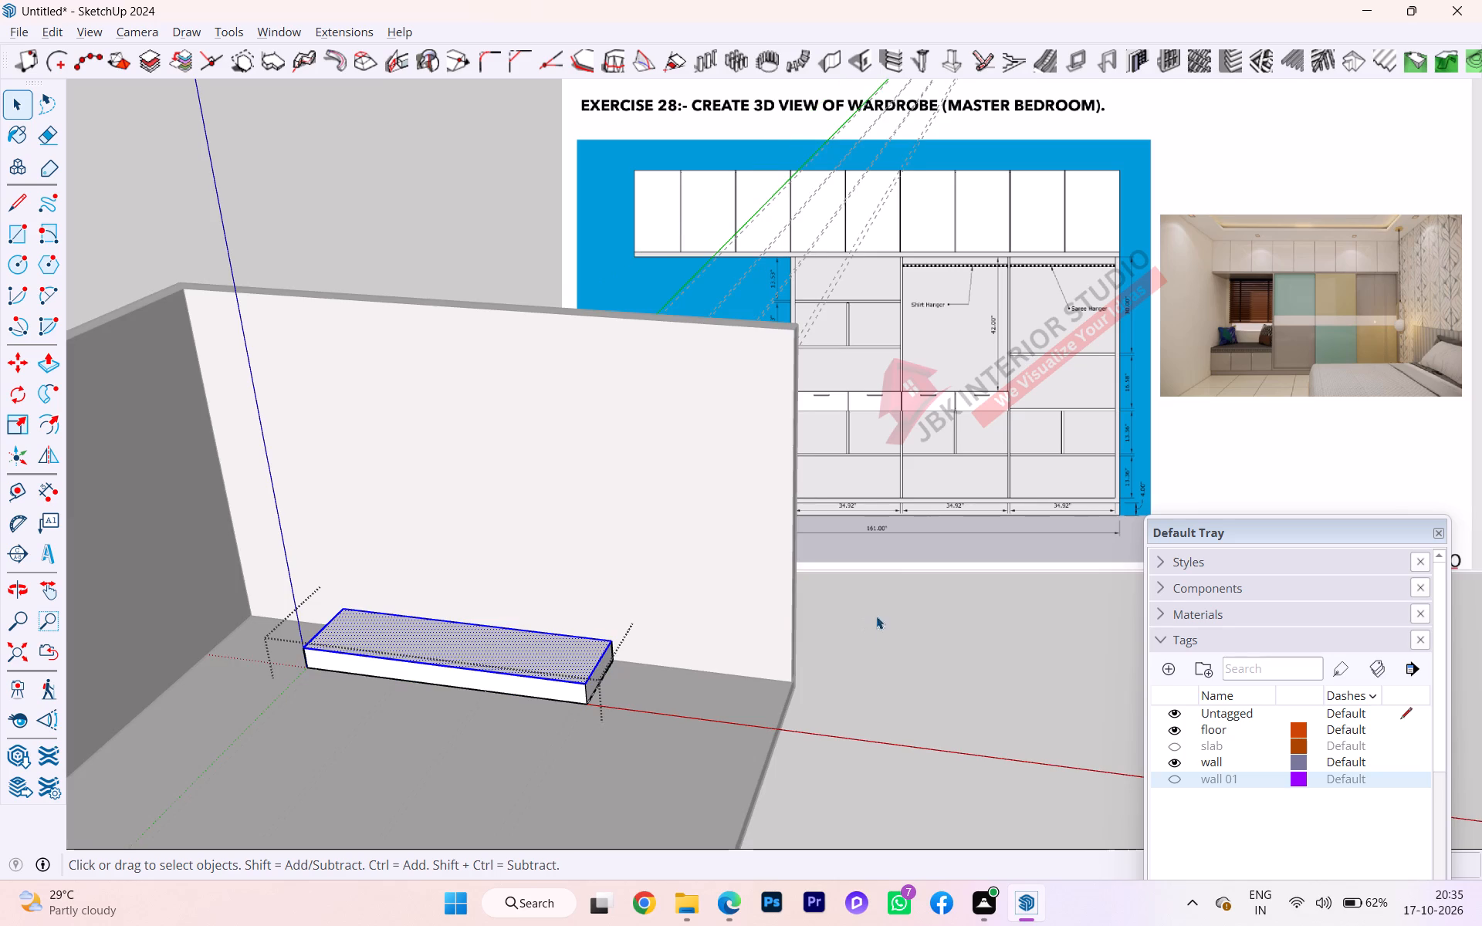
left_click(986, 678)
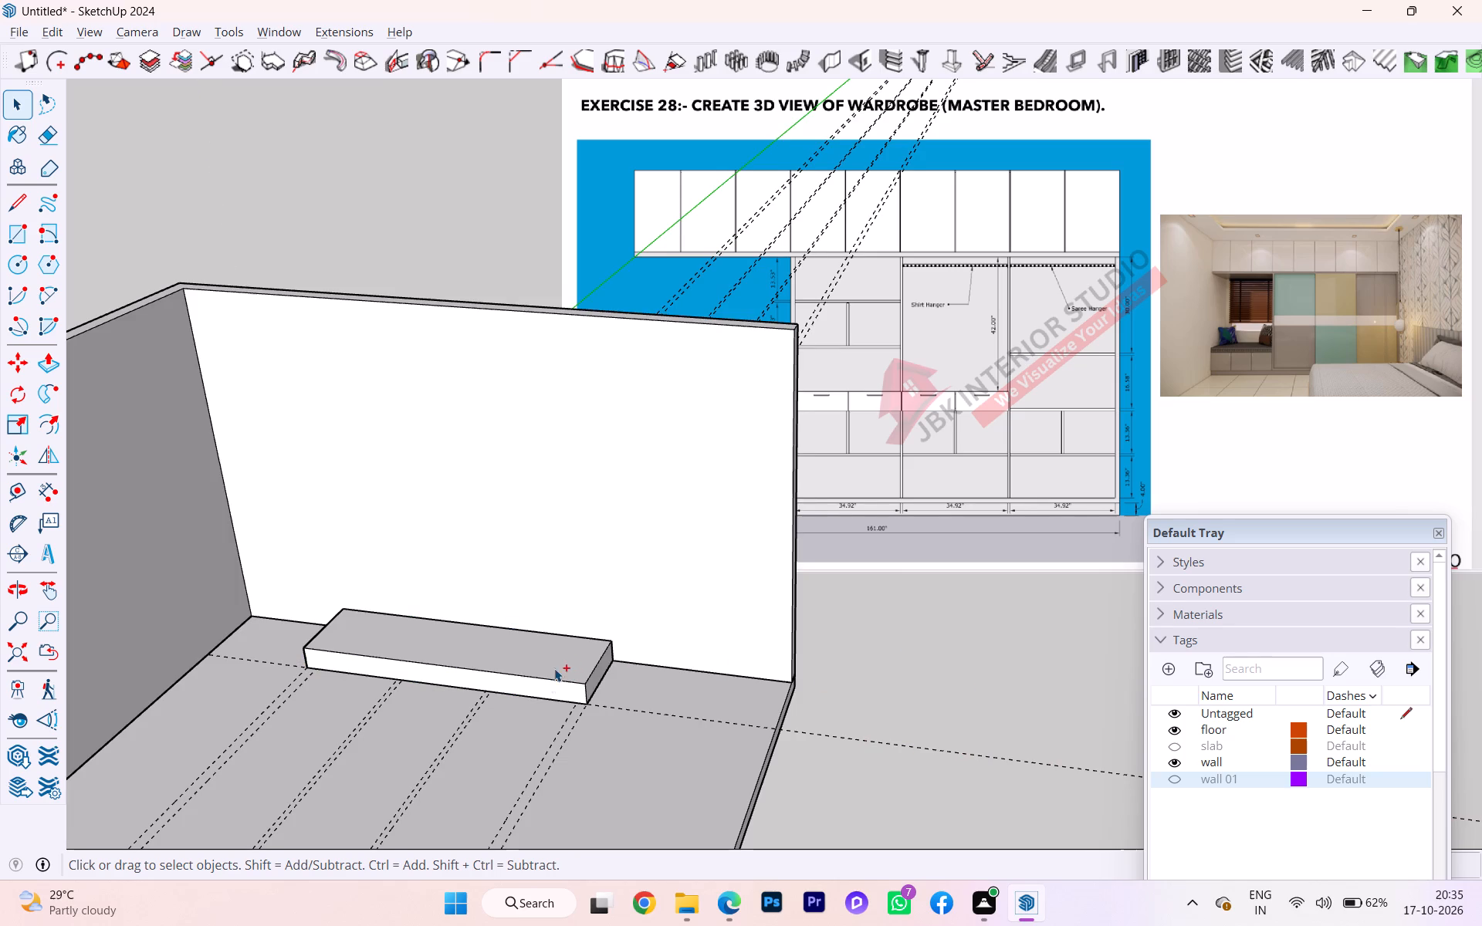
key("ctrl+v")
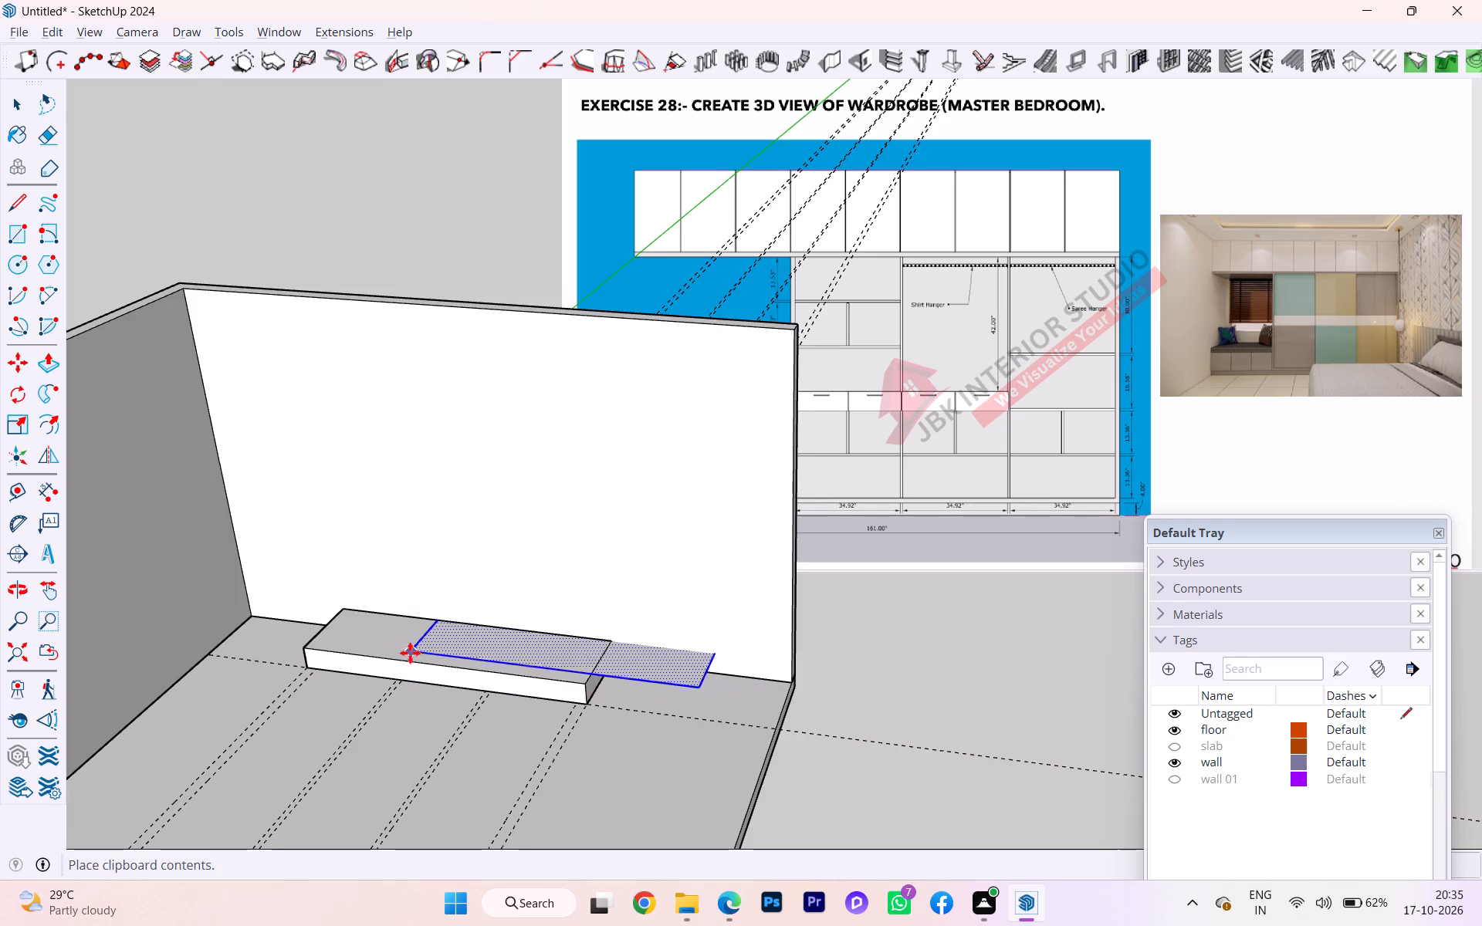
key("Escape")
key("ctrl+v")
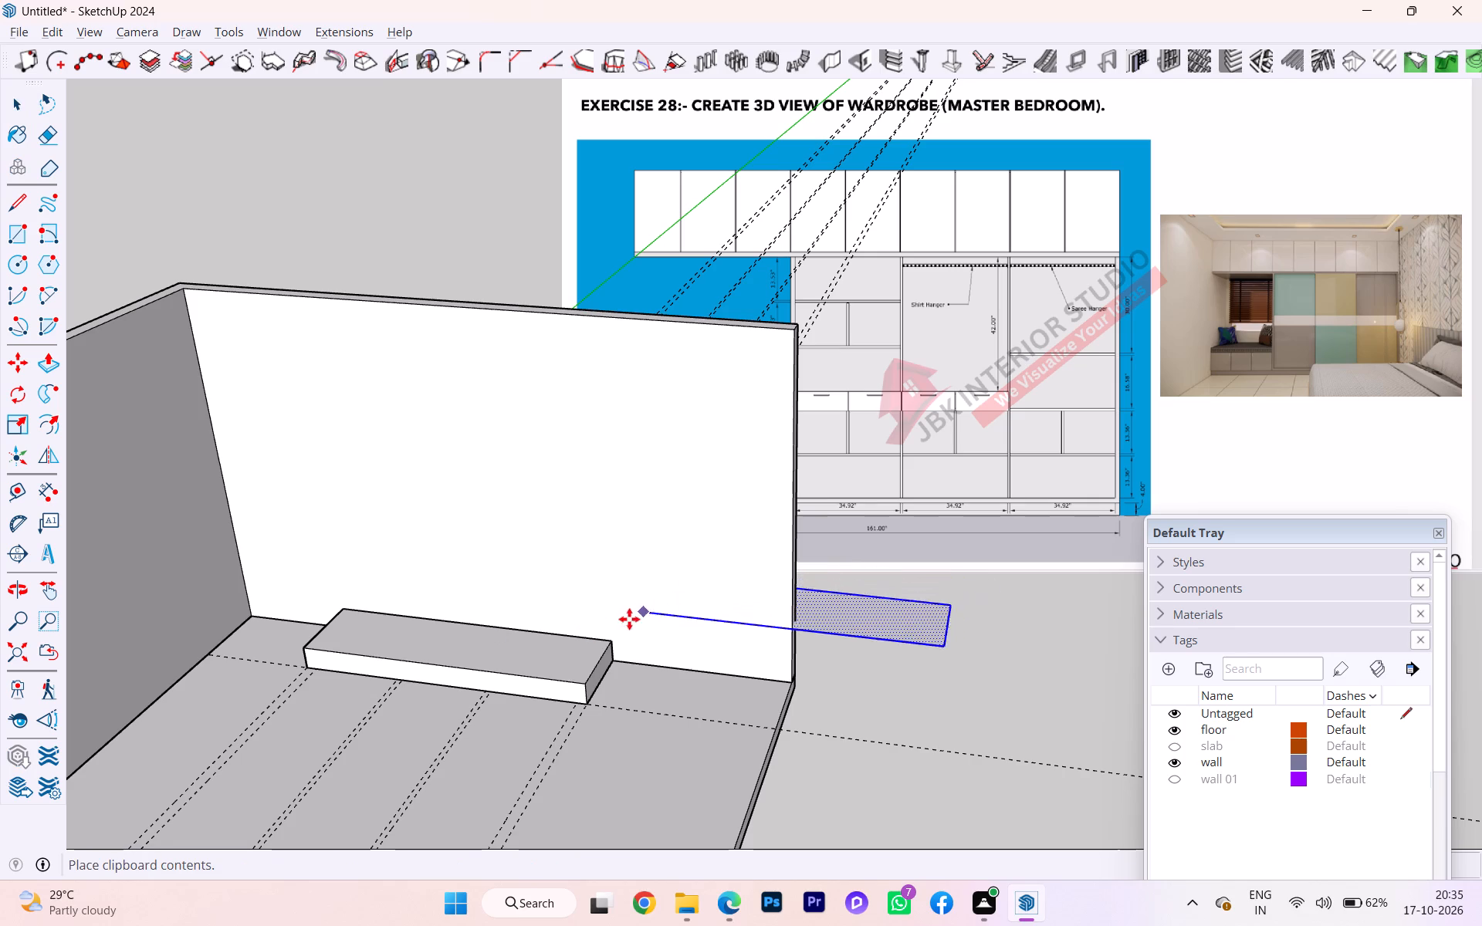
left_click(307, 644)
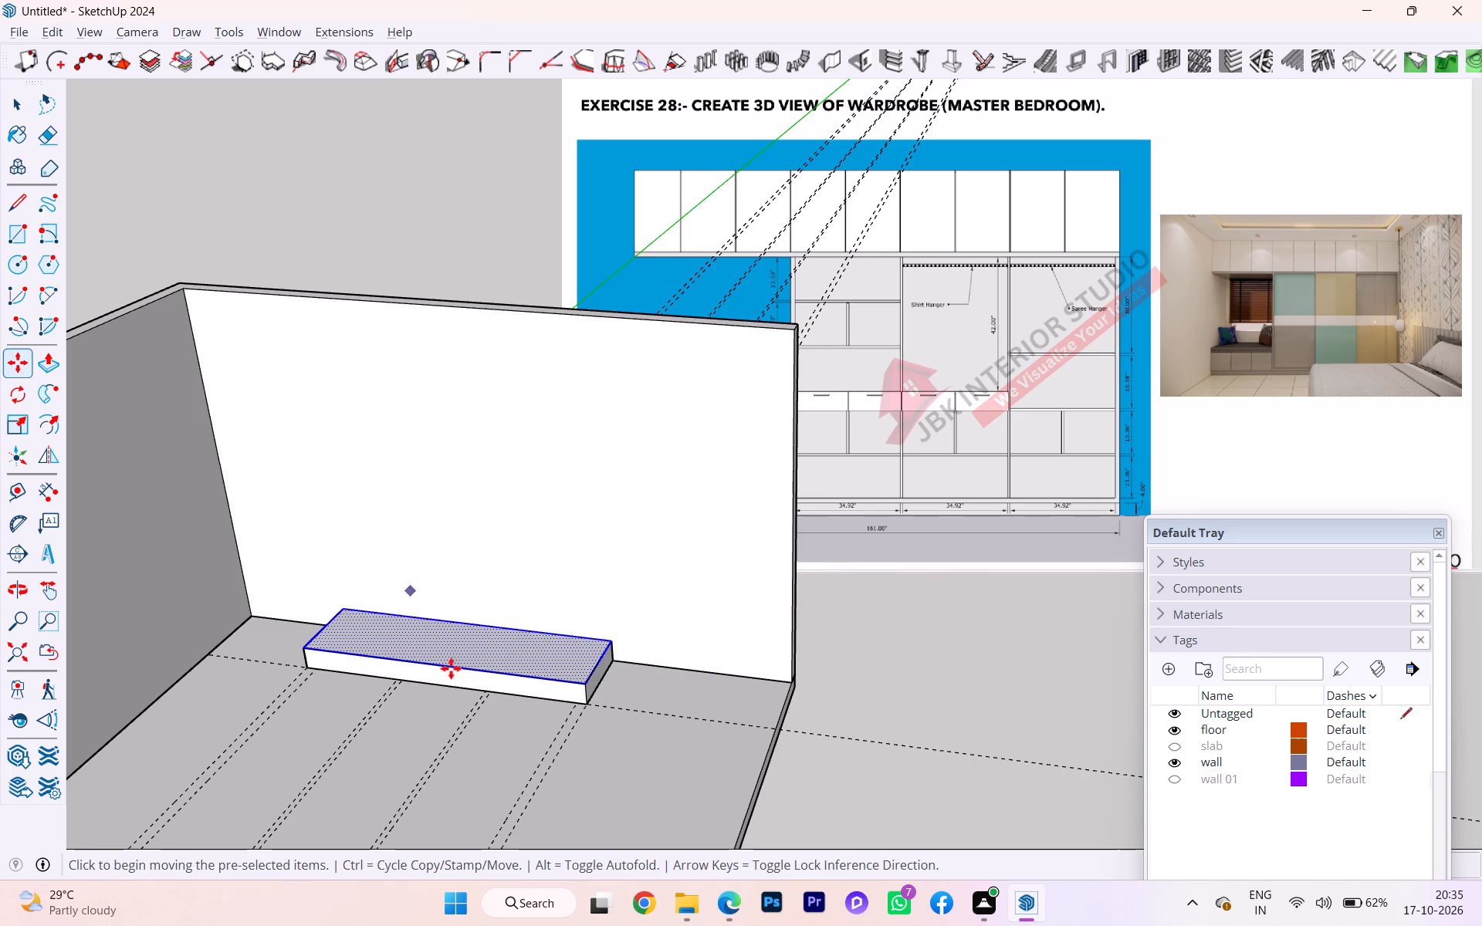
Extrude the pasted face upward 80.3" with Push/Pull to form the wardrobe body above the base.
key("p")
left_click(484, 654)
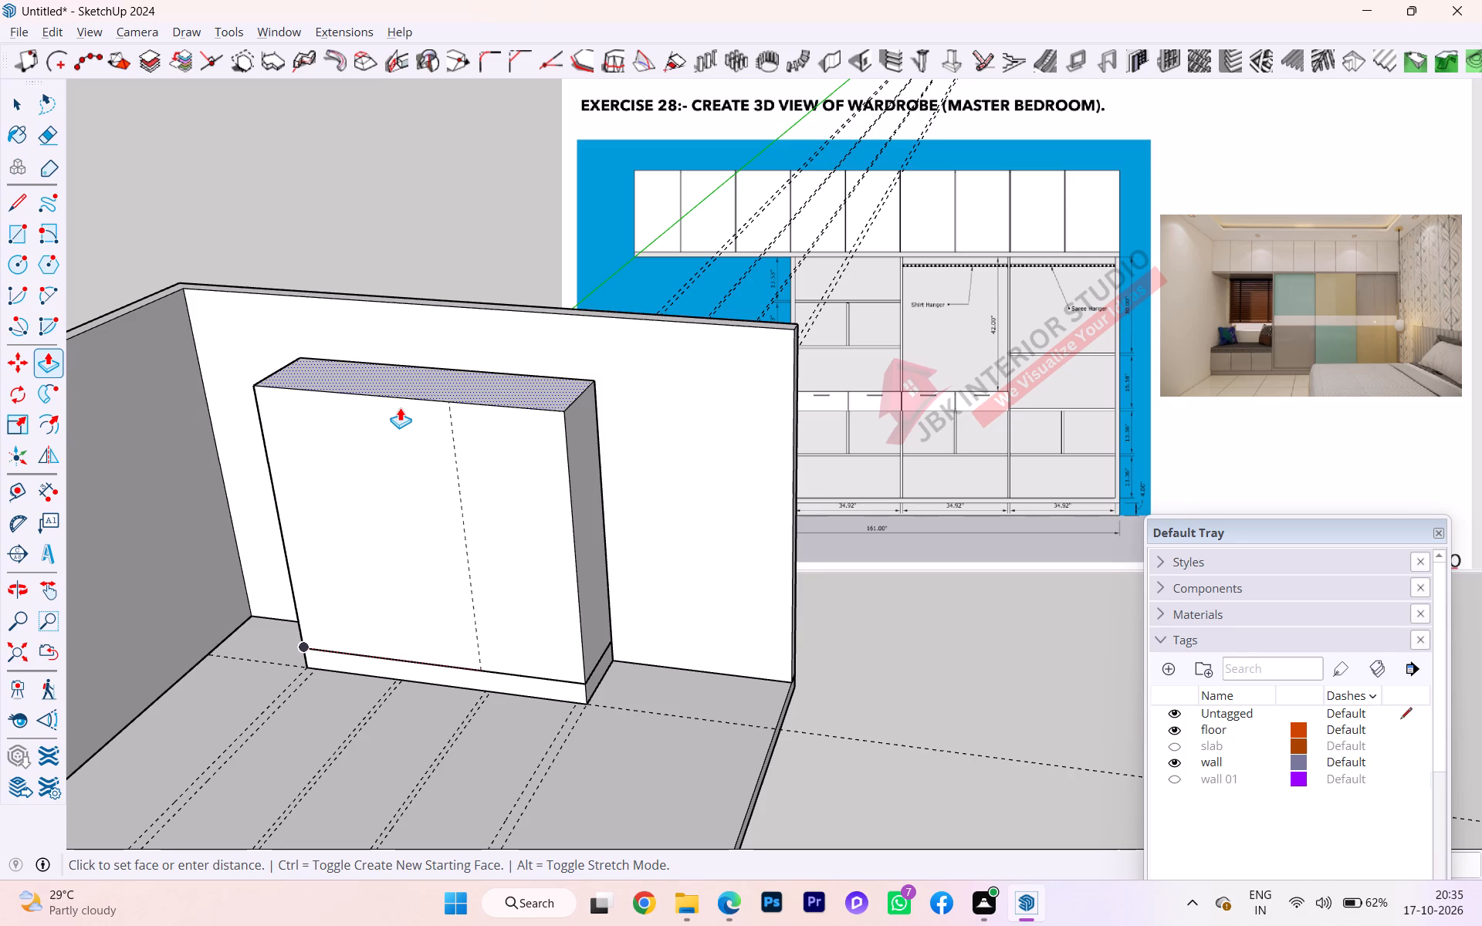
type("80.3")
key("Return")
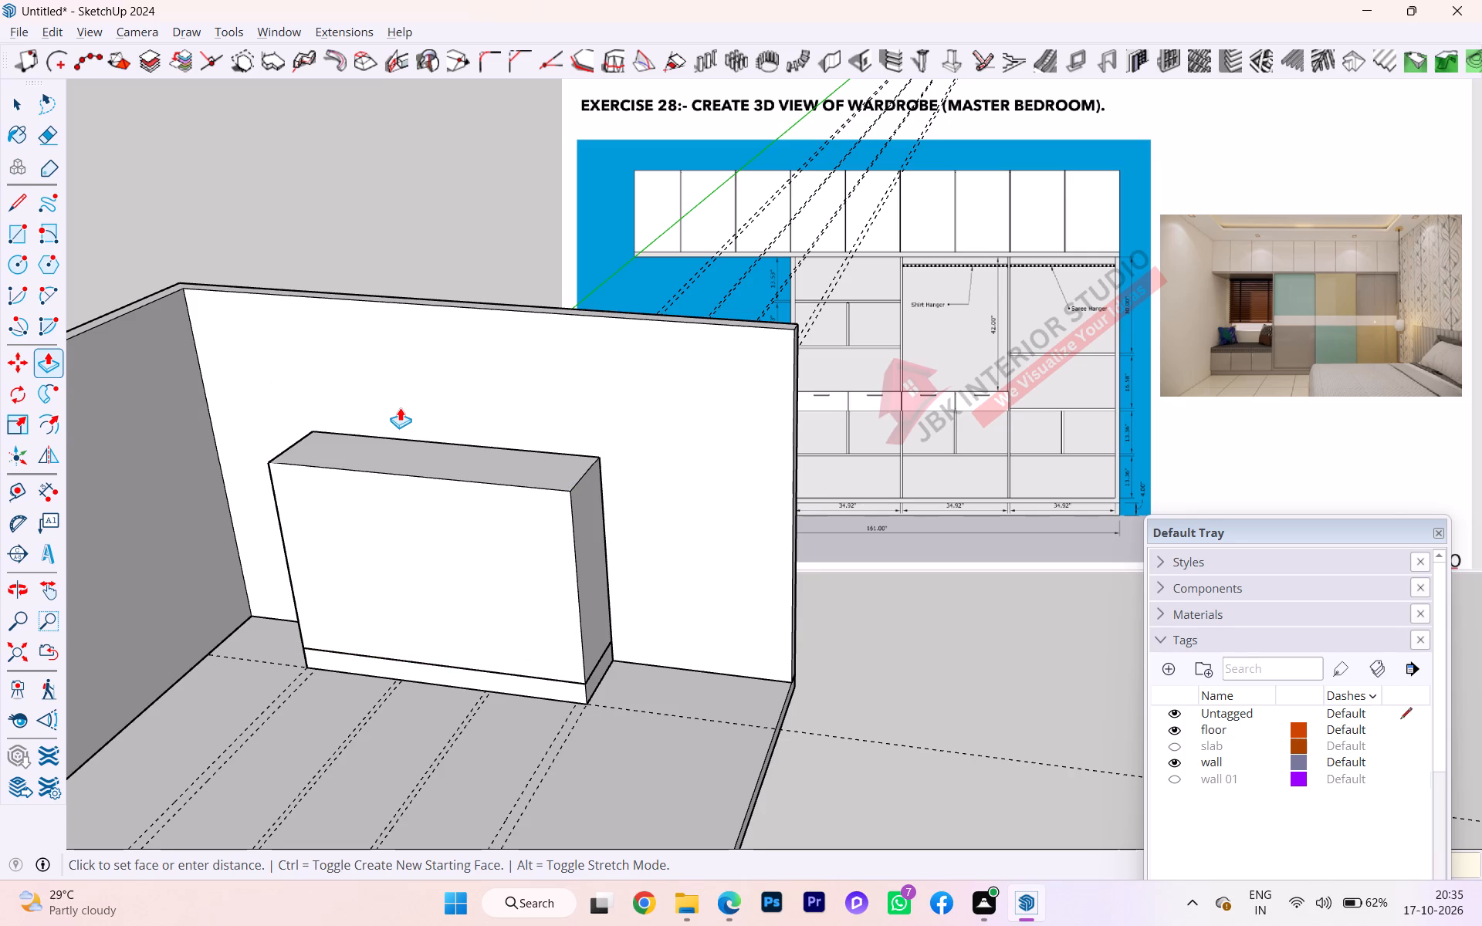
Measure the wardrobe's overall height from the floor and the body's height above the base with the Dimension tool.
middle_click_drag(570, 364, 571, 196)
scroll(575, 265, "down", 1)
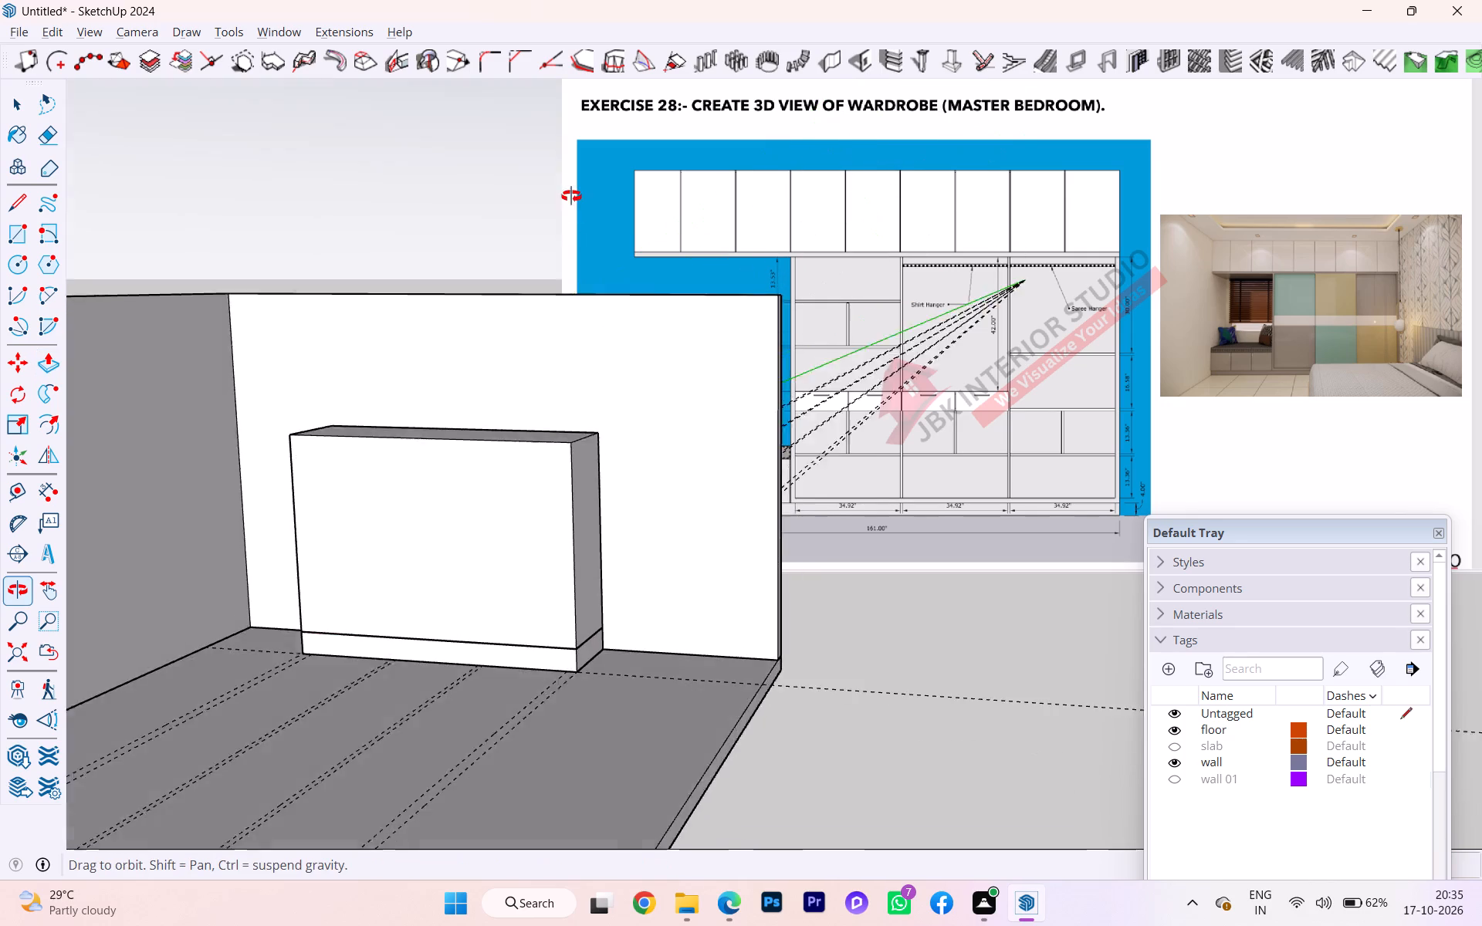
middle_click_drag(571, 196, 553, 185)
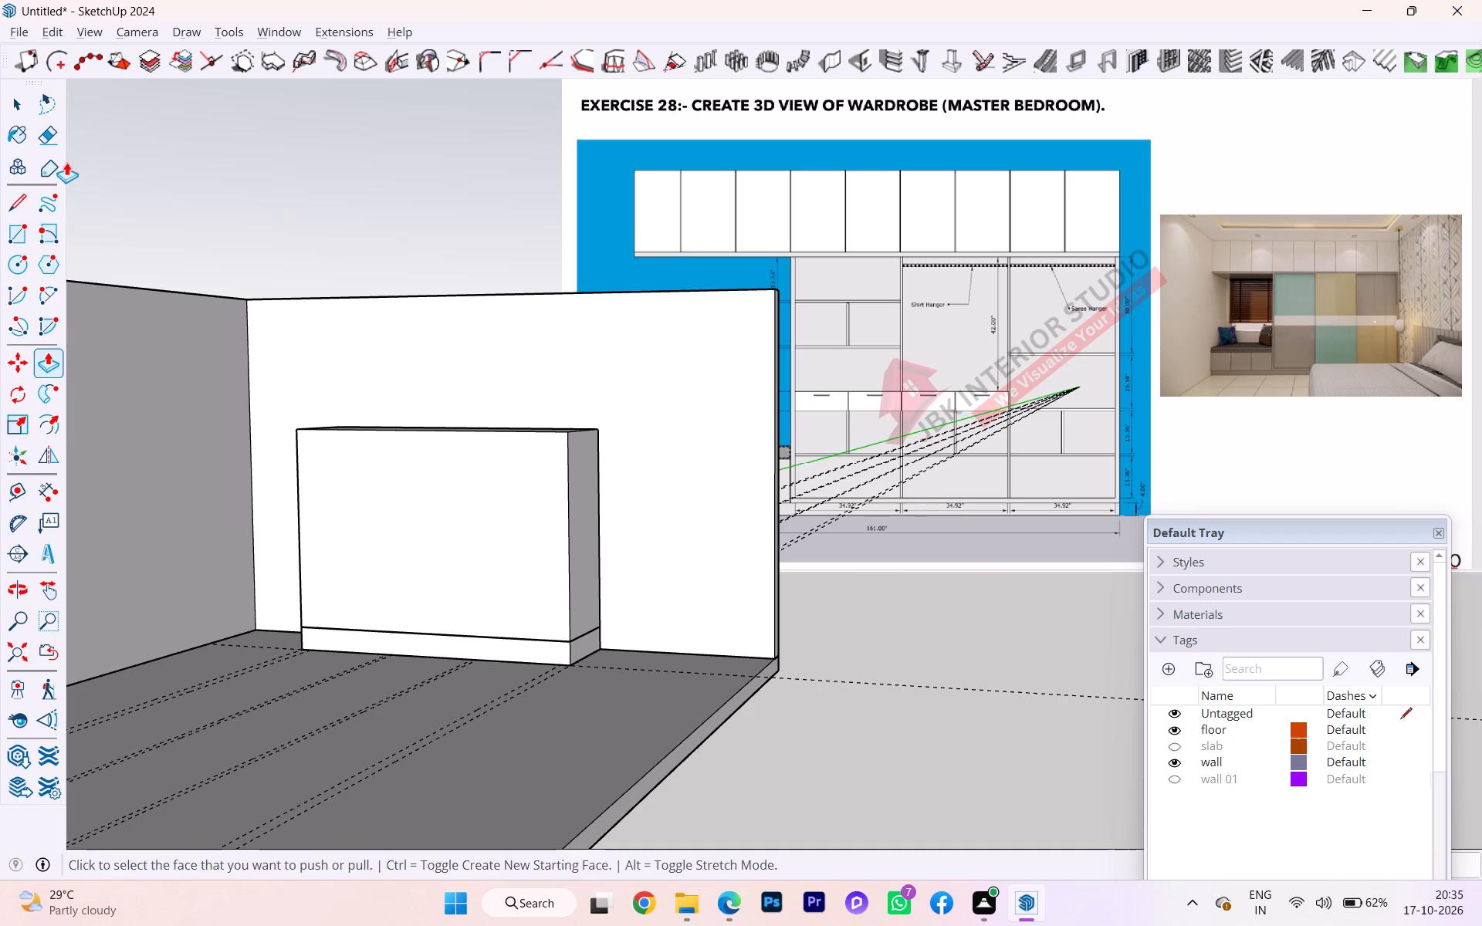
left_click(52, 491)
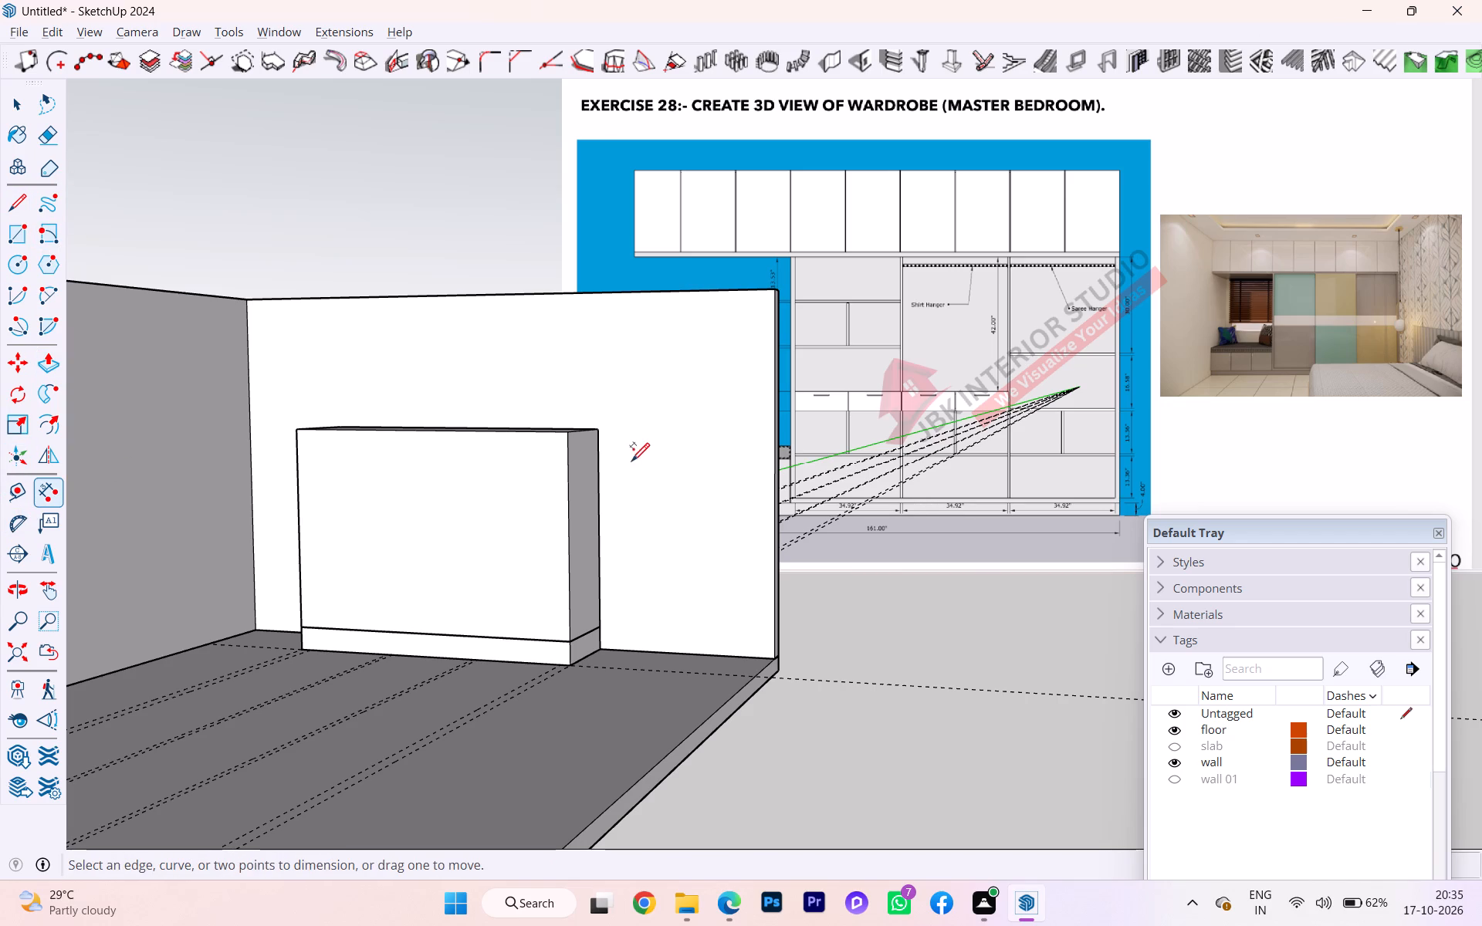
left_click(570, 438)
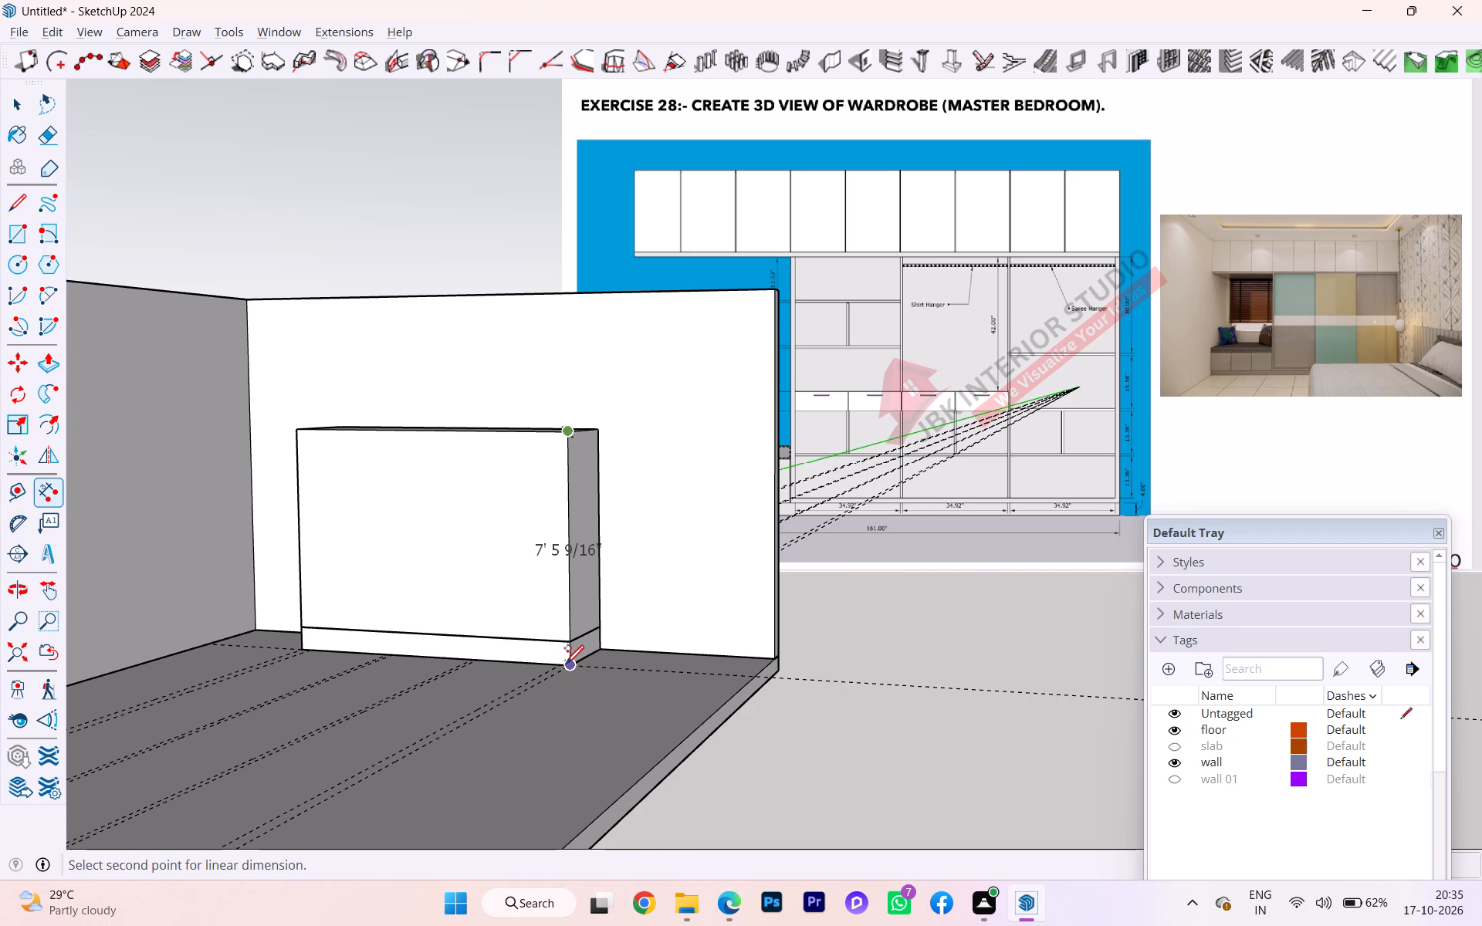
left_click(567, 665)
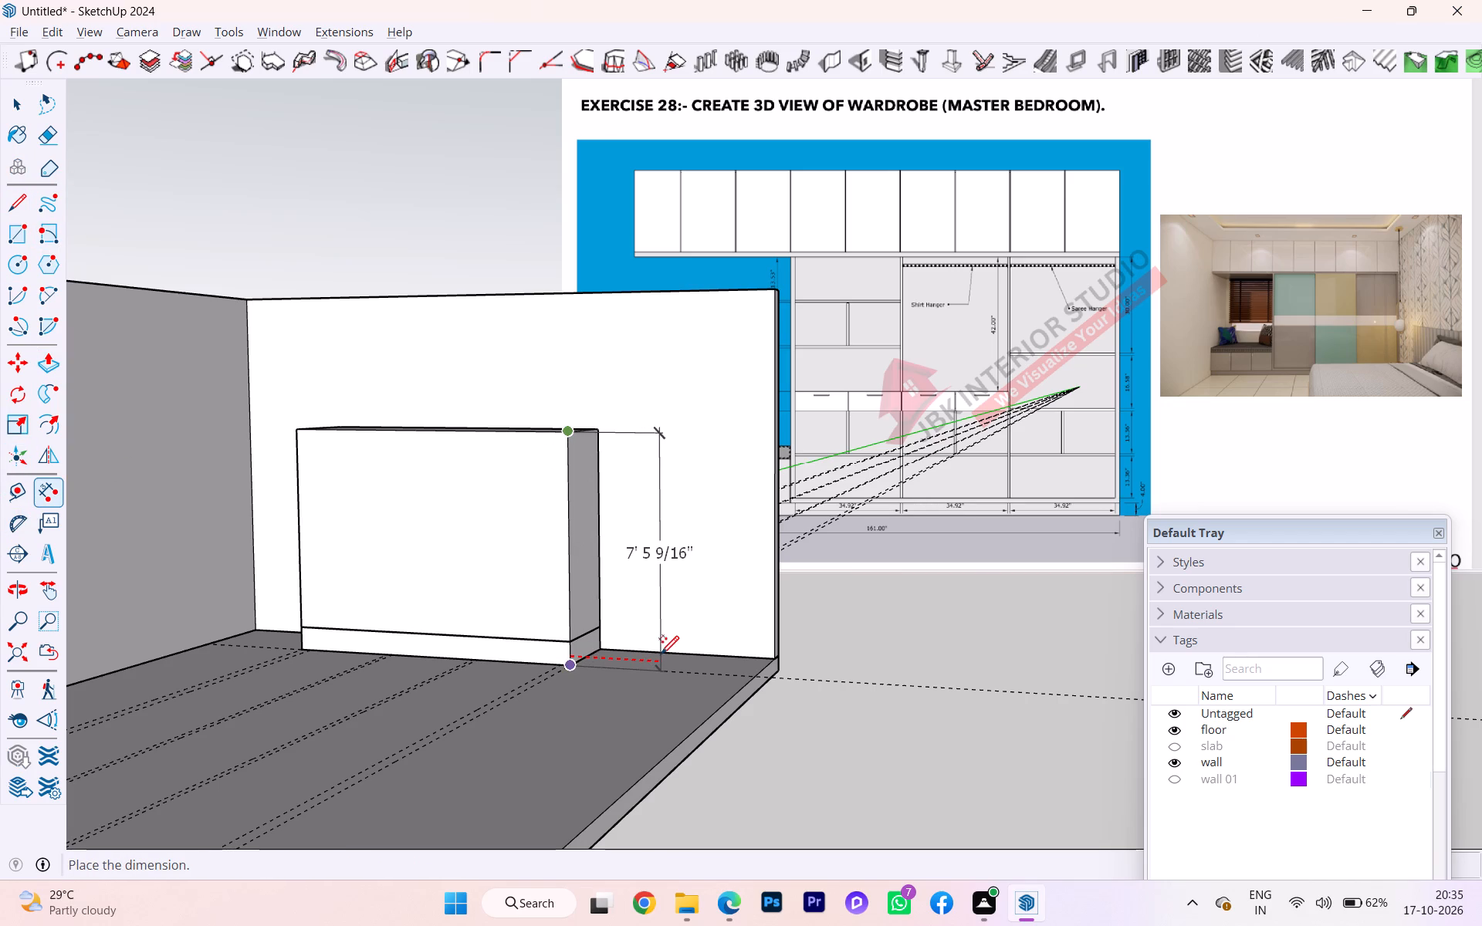
key("Escape")
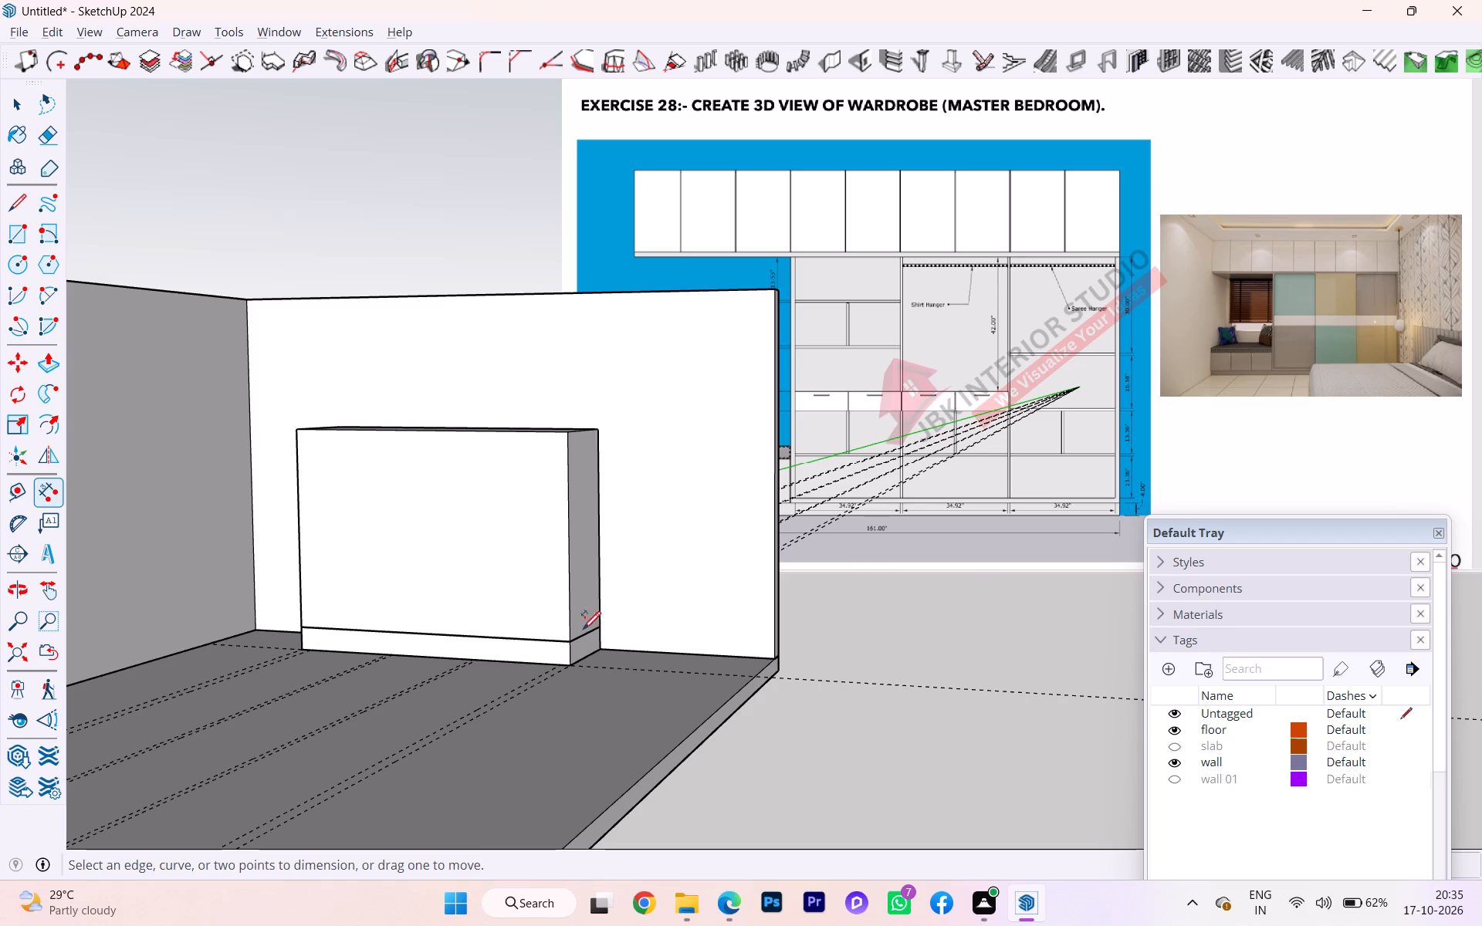
left_click(568, 641)
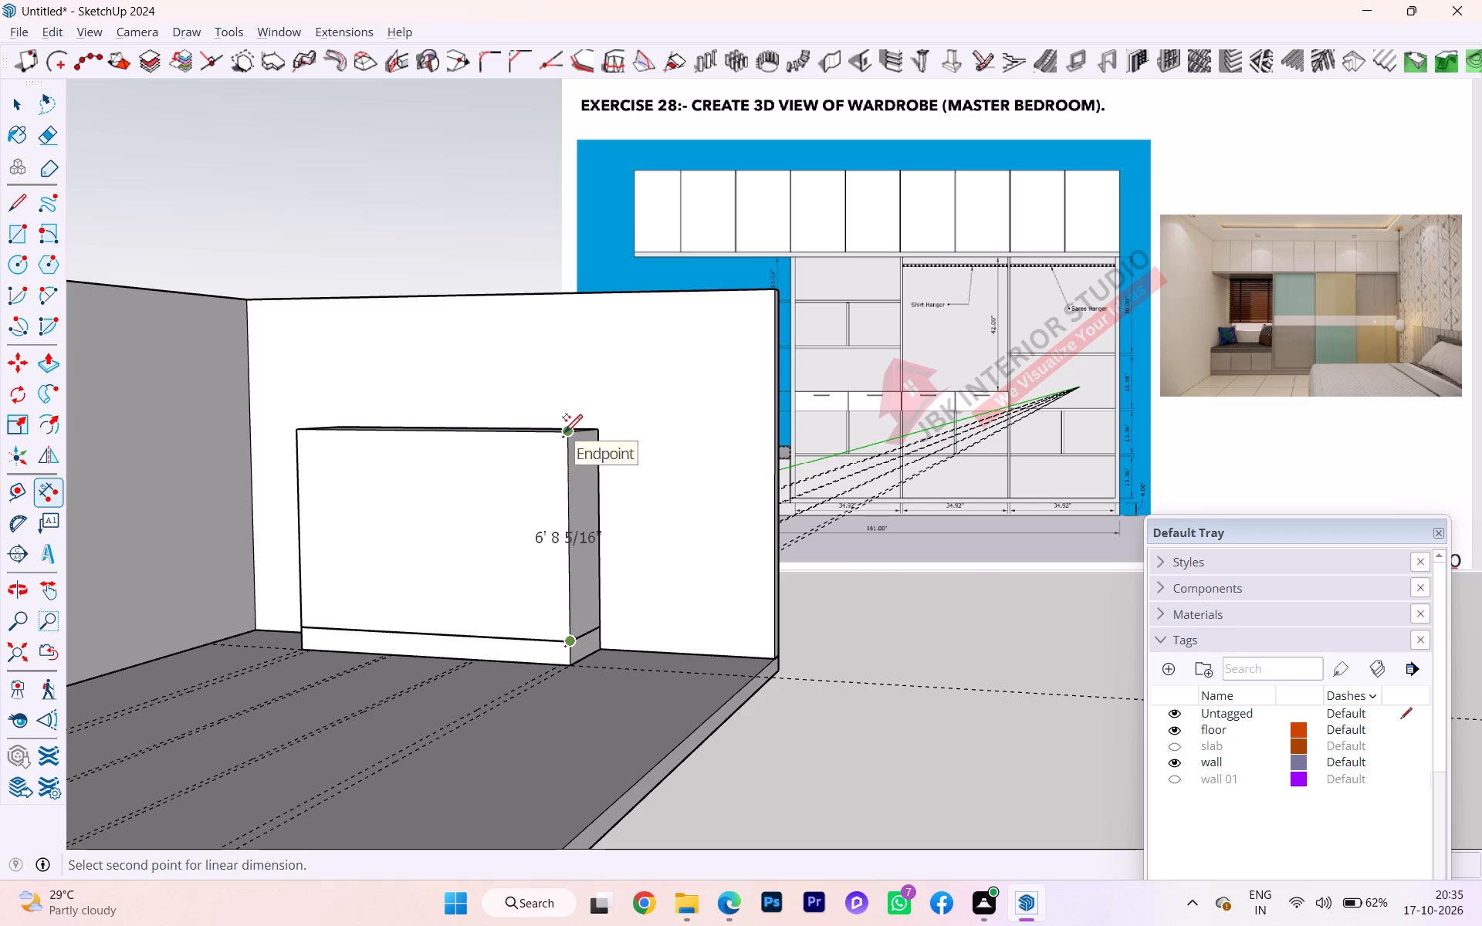
left_click(564, 431)
key("Escape")
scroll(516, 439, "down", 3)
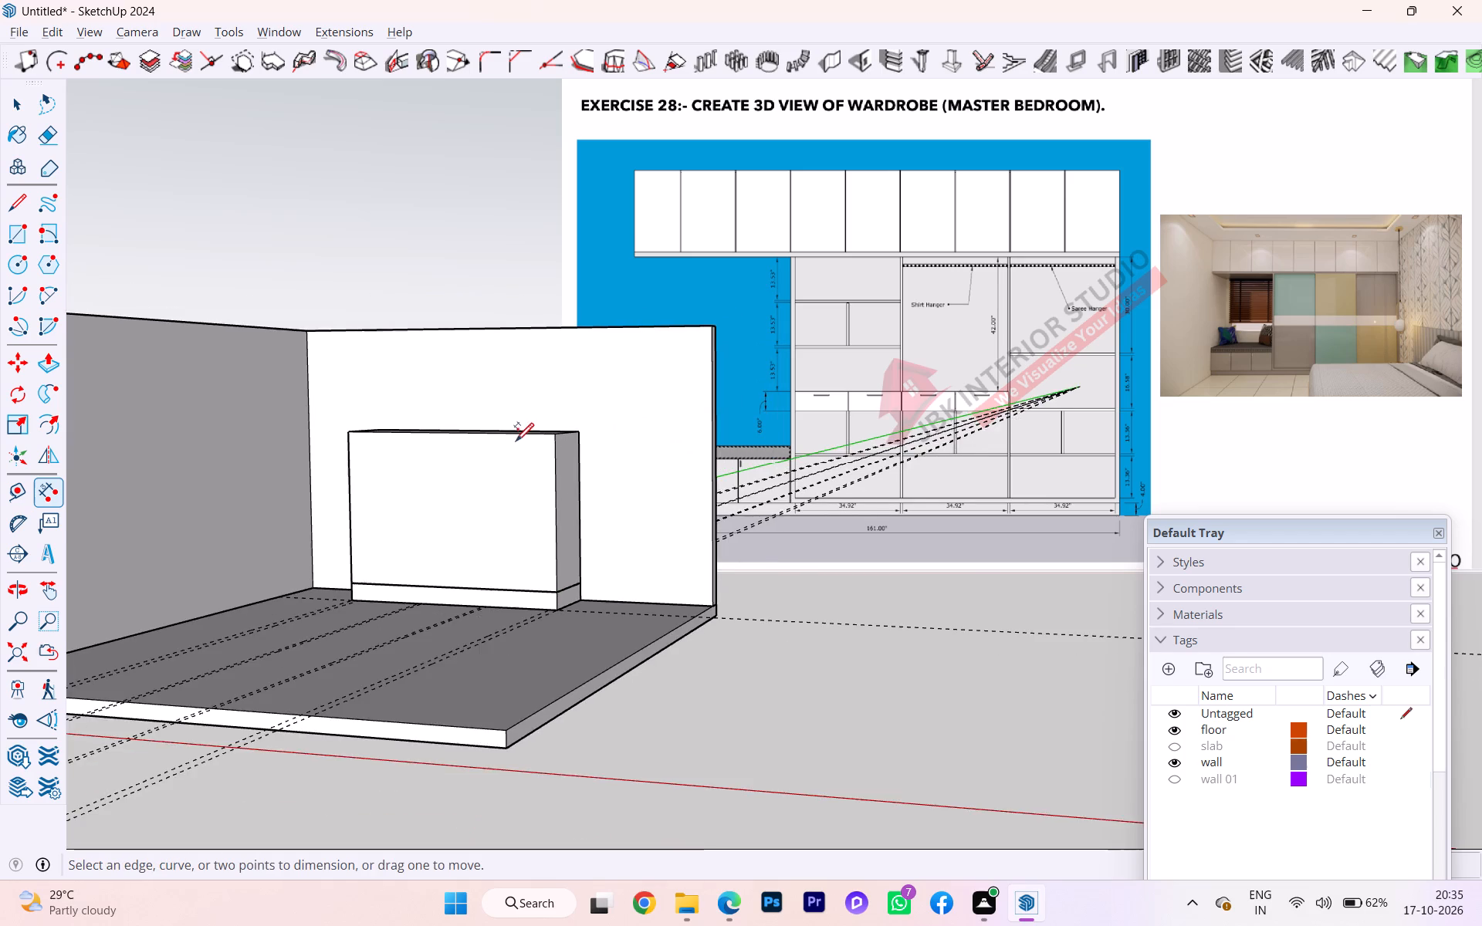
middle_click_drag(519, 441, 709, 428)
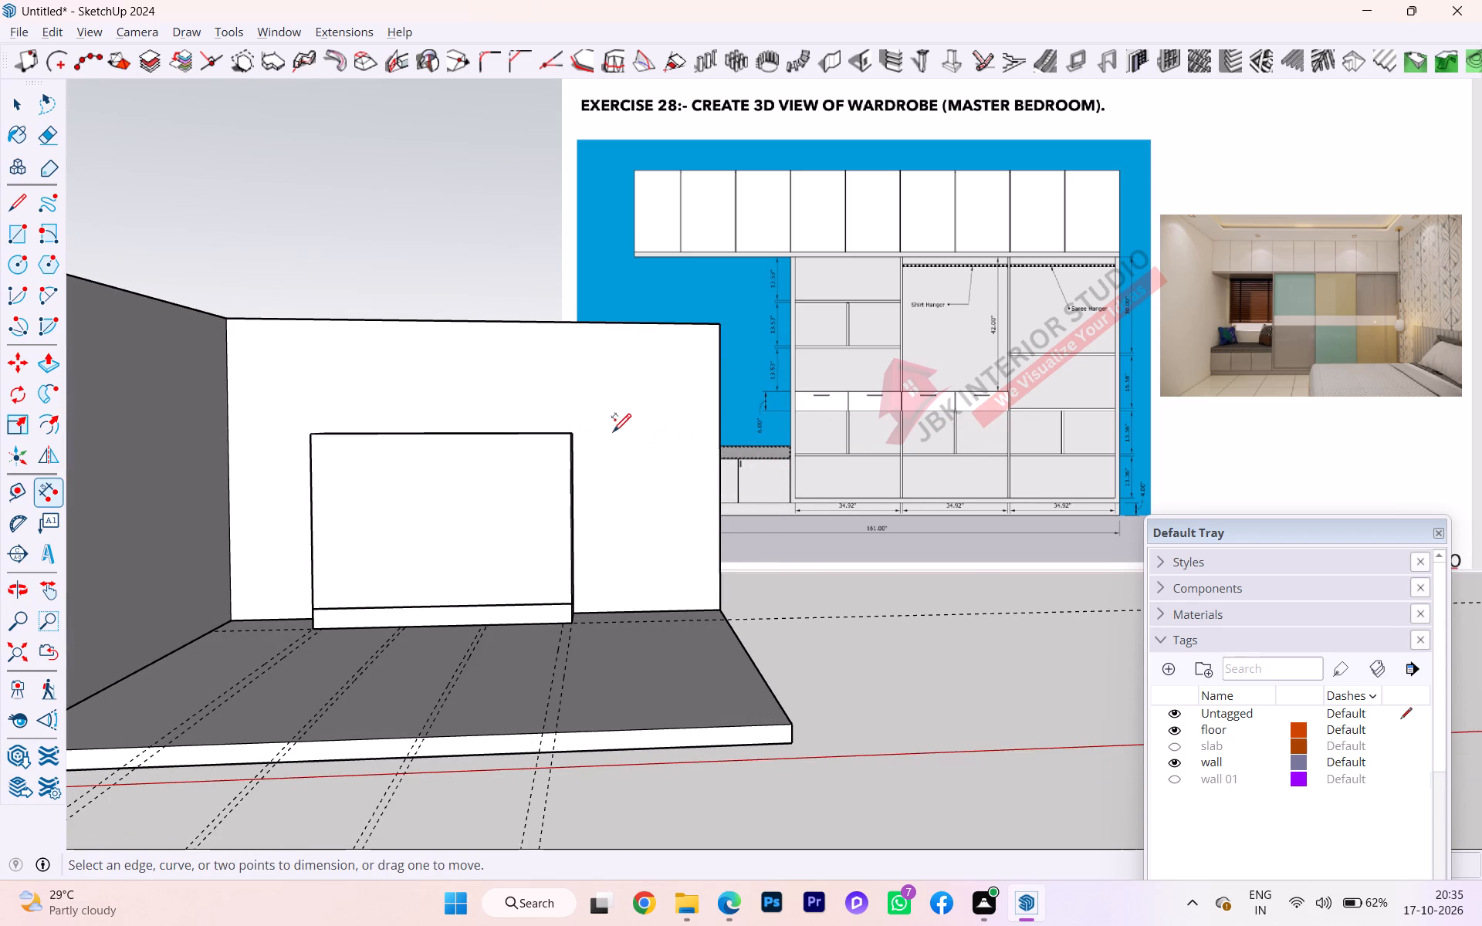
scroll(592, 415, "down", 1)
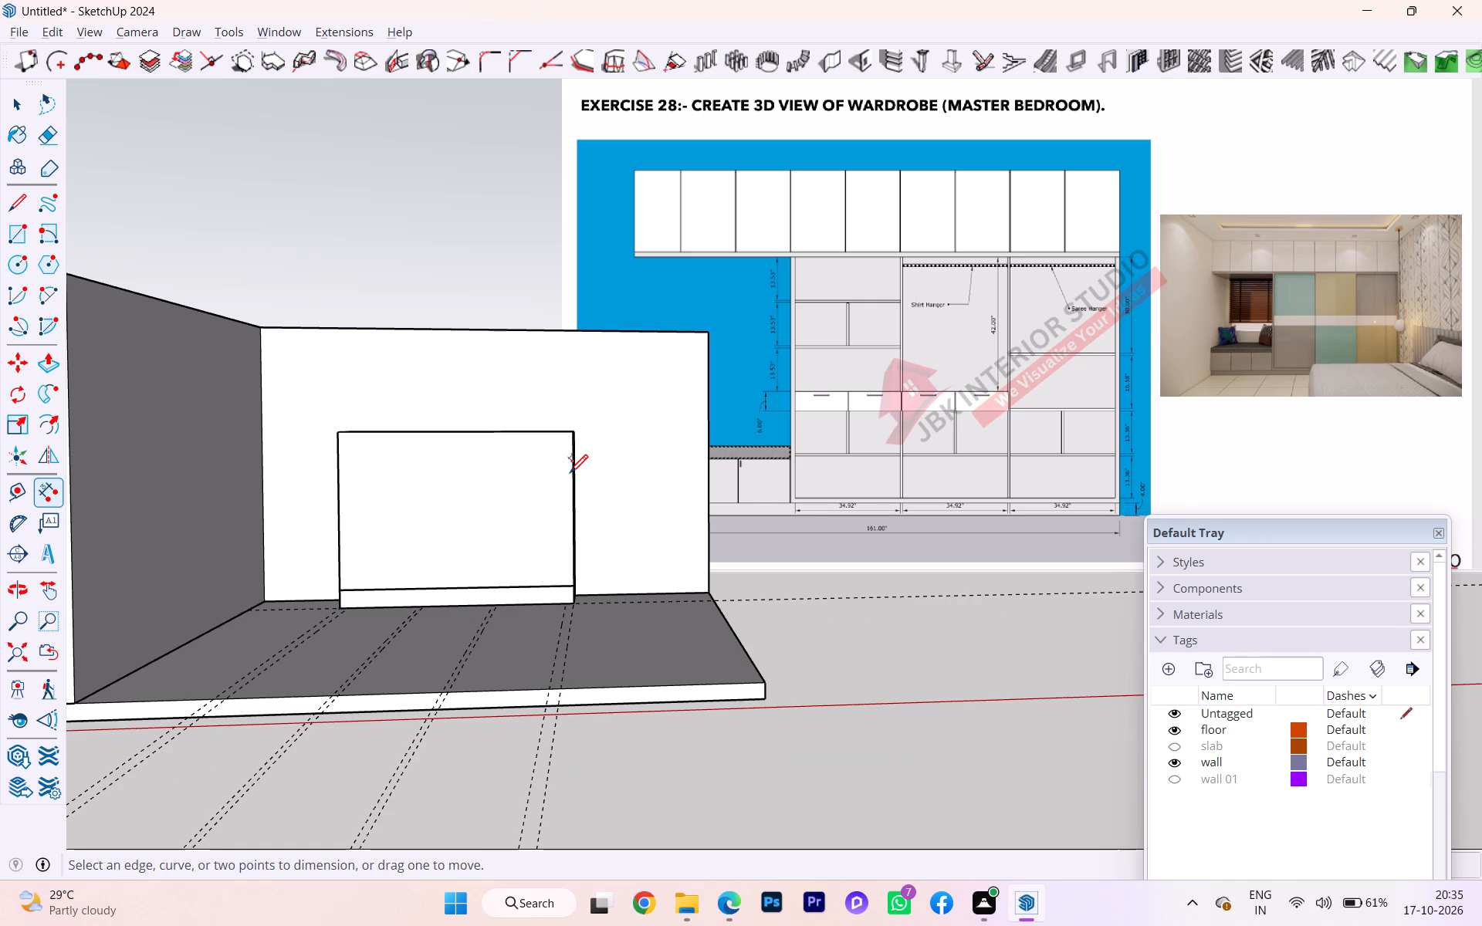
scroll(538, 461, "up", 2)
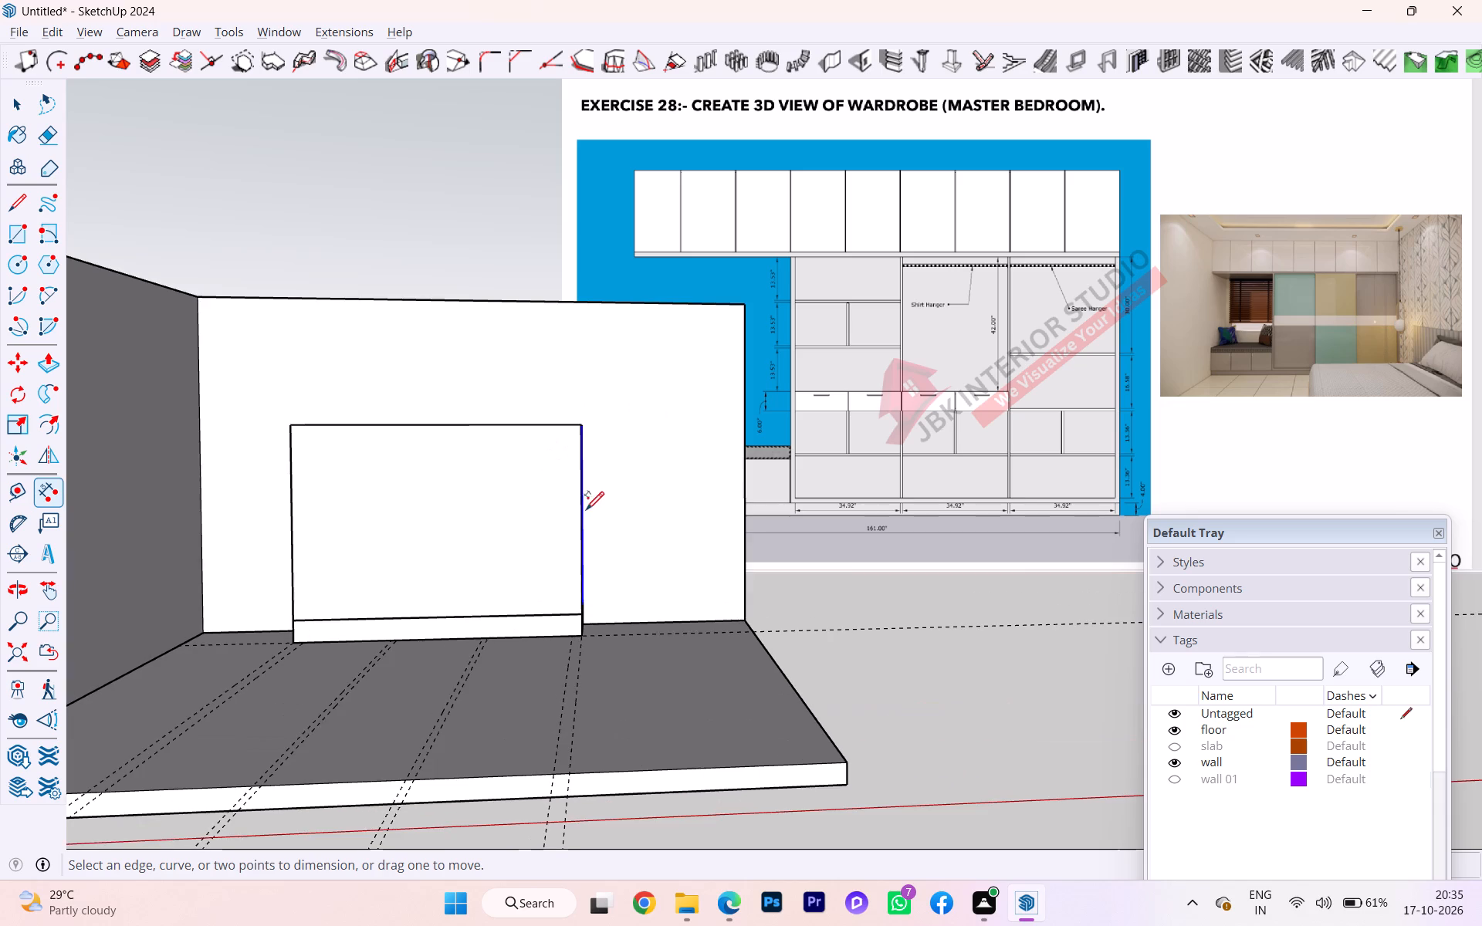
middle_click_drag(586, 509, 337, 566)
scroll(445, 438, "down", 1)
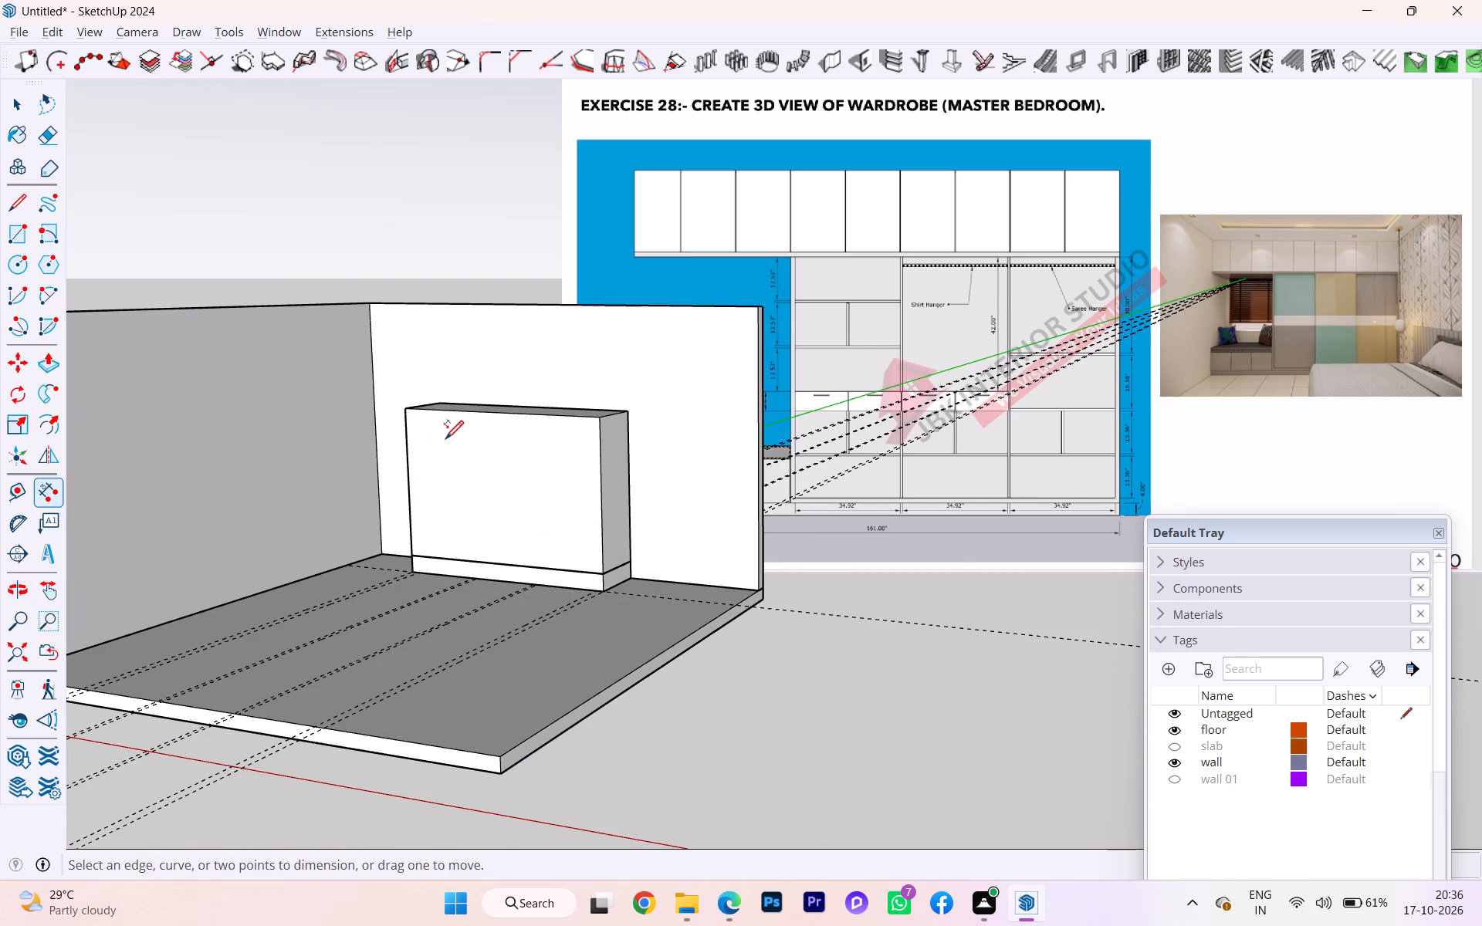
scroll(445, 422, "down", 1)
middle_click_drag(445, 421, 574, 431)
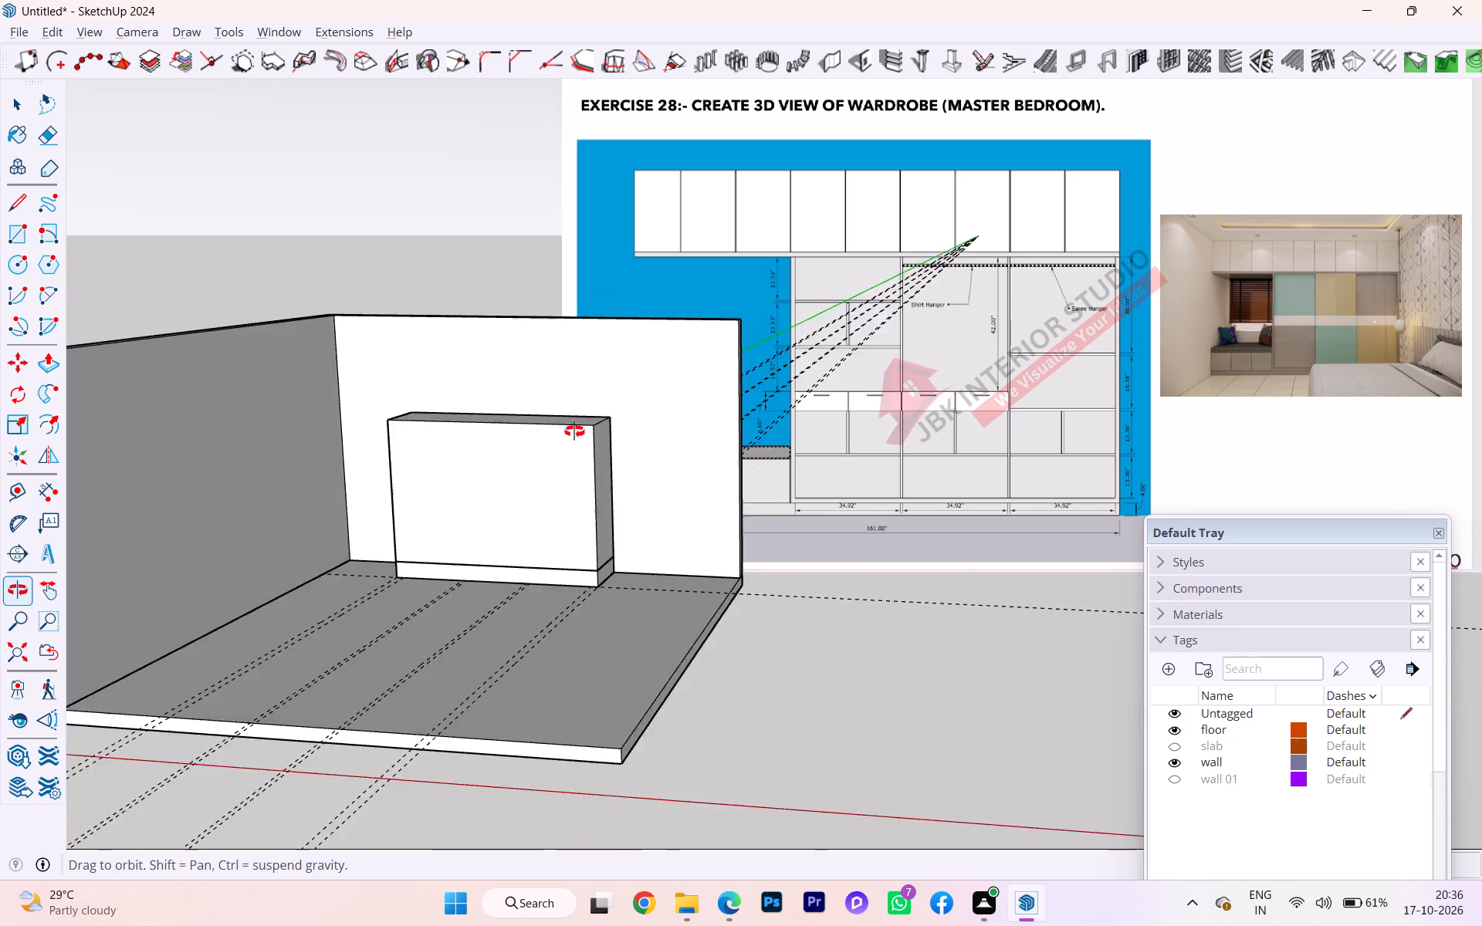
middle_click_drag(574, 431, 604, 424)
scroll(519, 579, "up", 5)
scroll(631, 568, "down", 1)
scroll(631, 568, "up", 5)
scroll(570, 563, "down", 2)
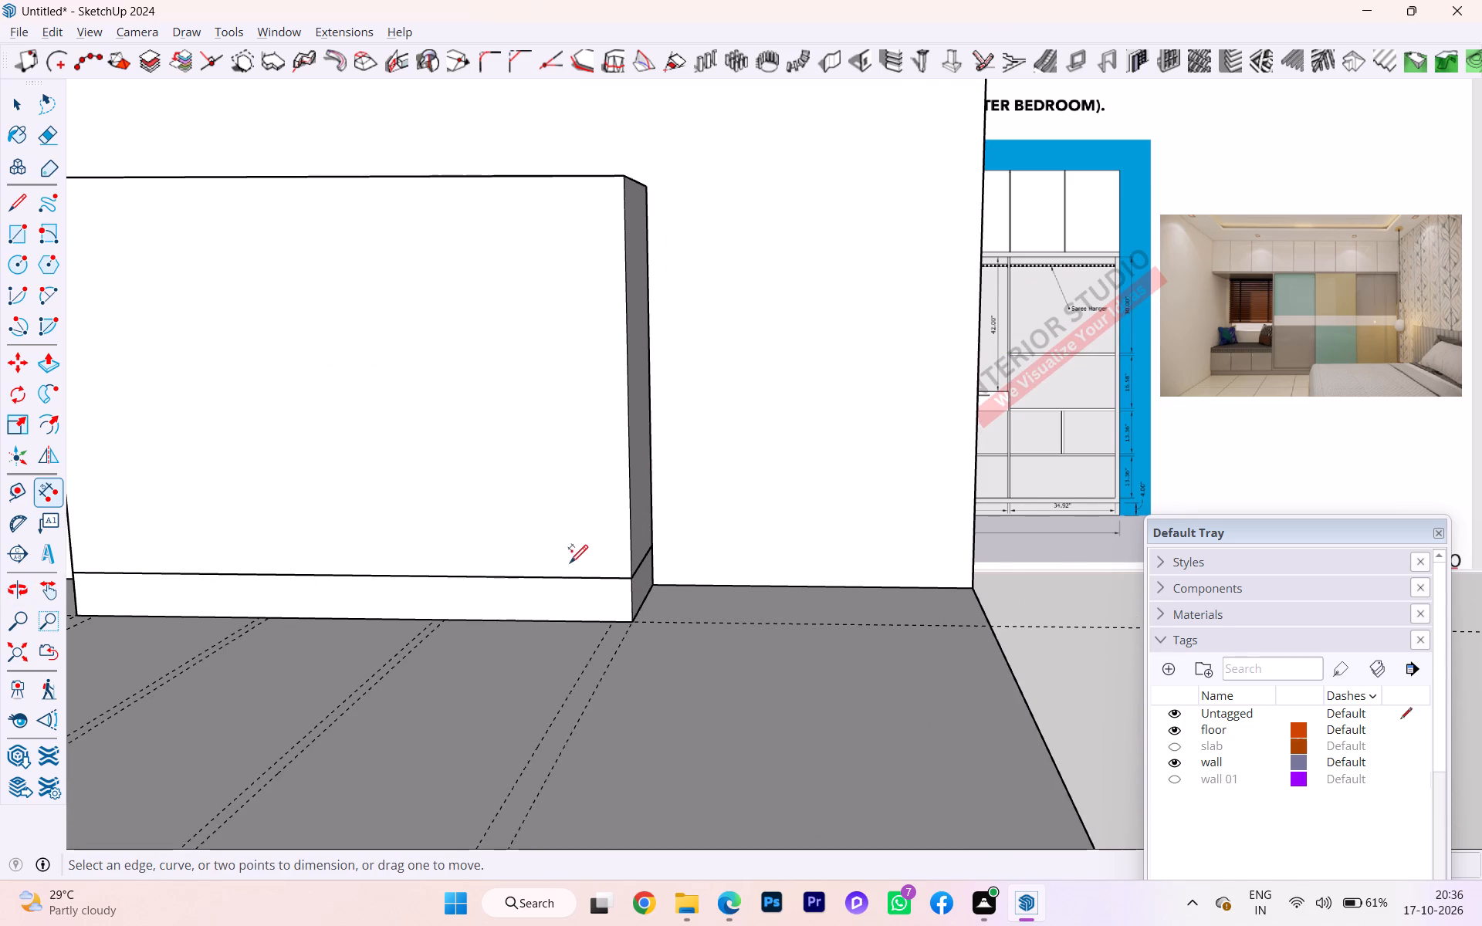
Select the whole wardrobe body above the base and make it a separate group.
middle_click_drag(570, 562, 456, 647)
key("space")
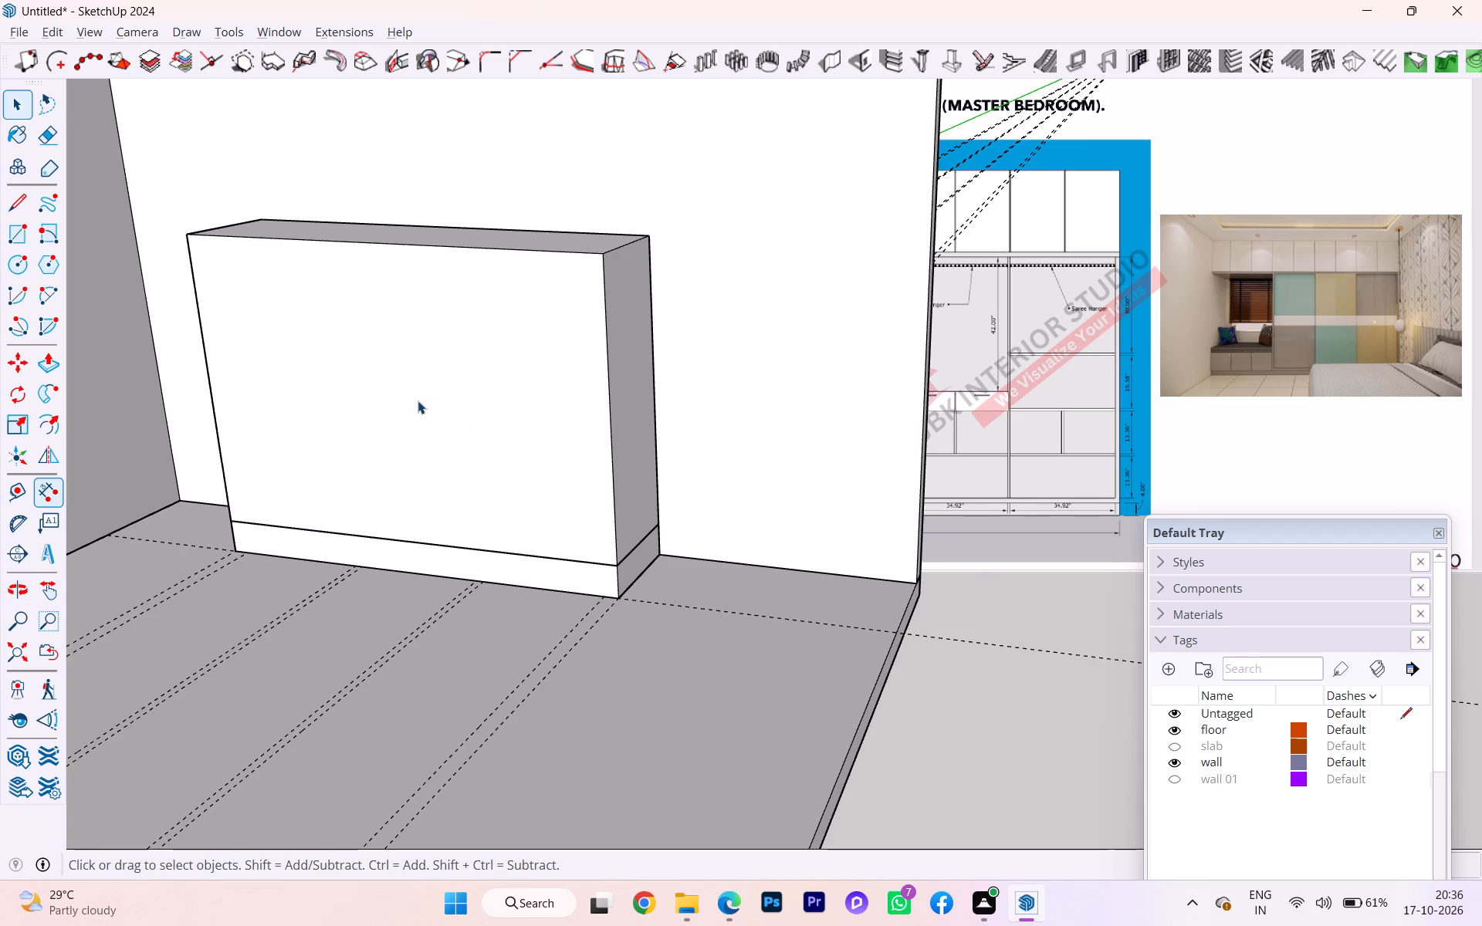
left_click(418, 400)
double_click(336, 417)
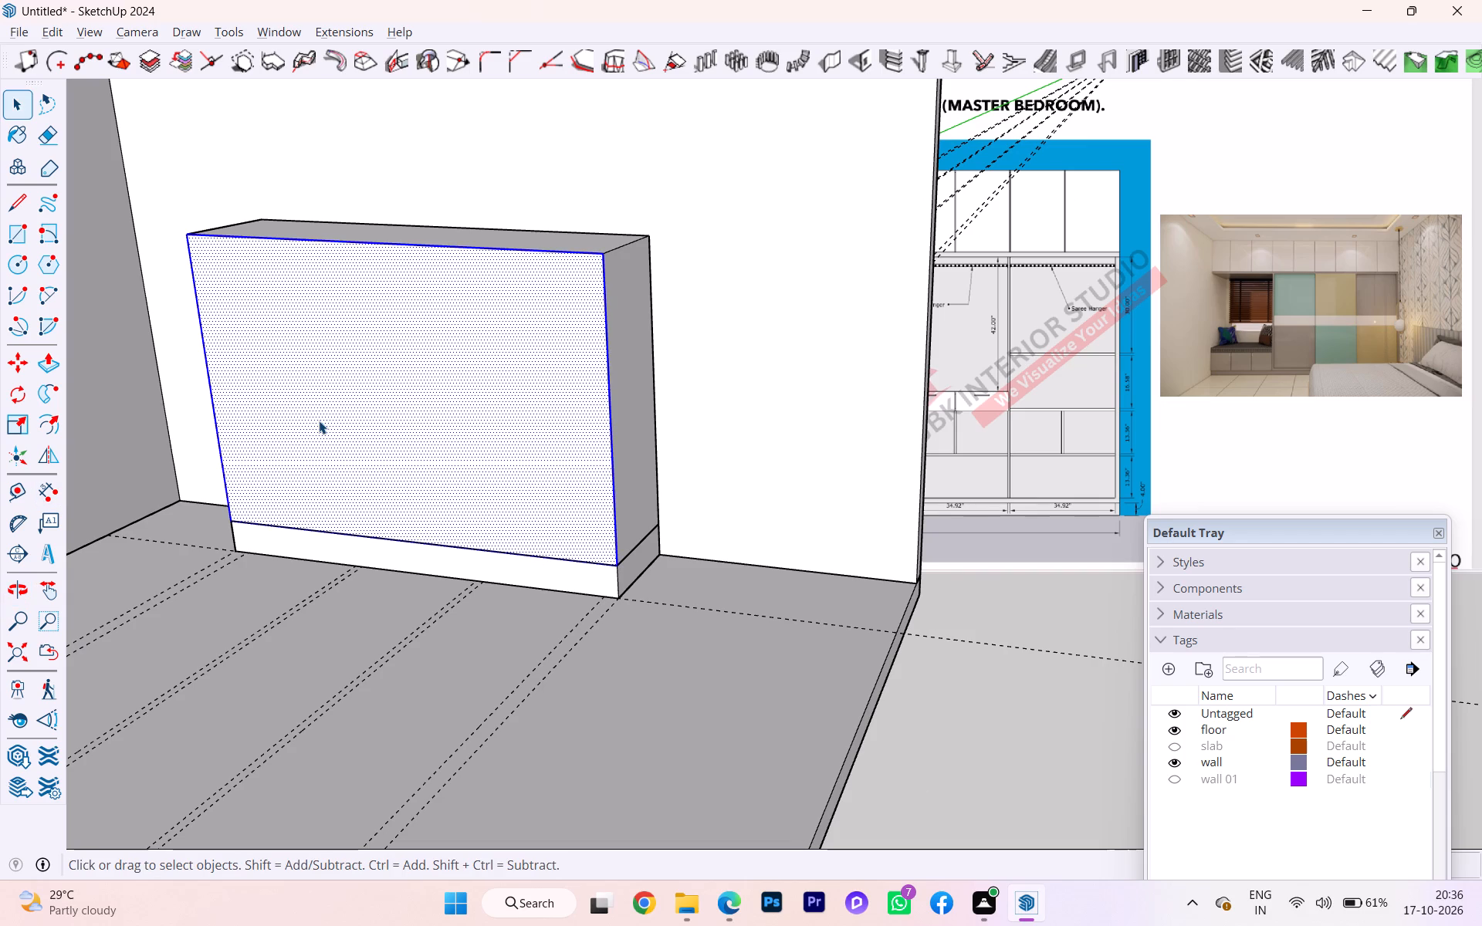
triple_click(319, 421)
right_click(319, 421)
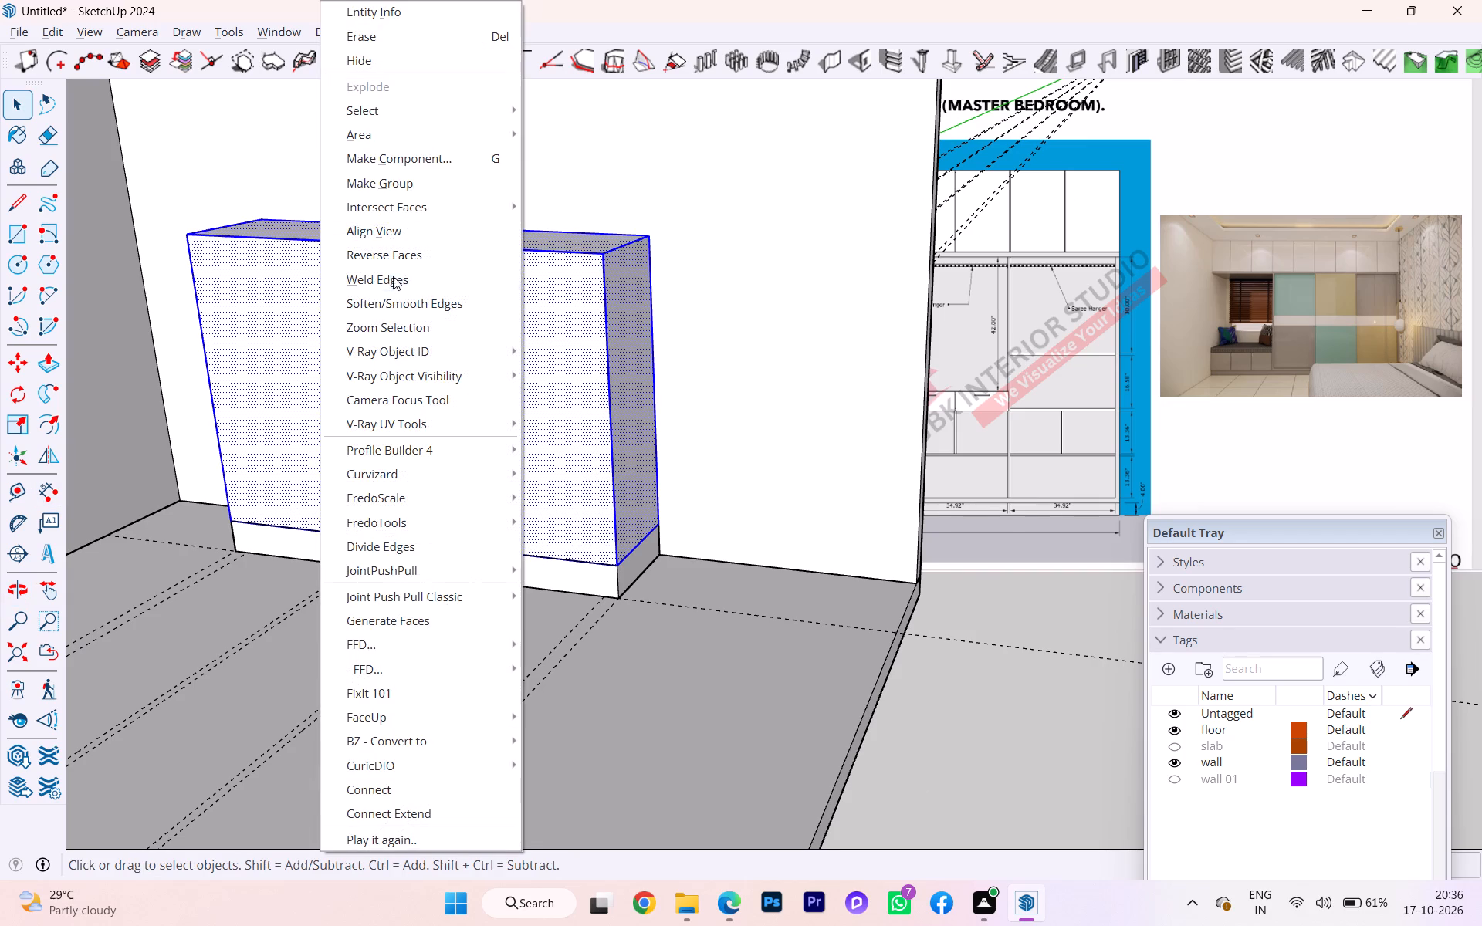
left_click(397, 184)
Open the wardrobe body group for editing and select its front face.
scroll(319, 332, "down", 2)
middle_click_drag(322, 338, 404, 353)
scroll(304, 418, "up", 1)
scroll(304, 418, "down", 5)
middle_click_drag(259, 418, 321, 376)
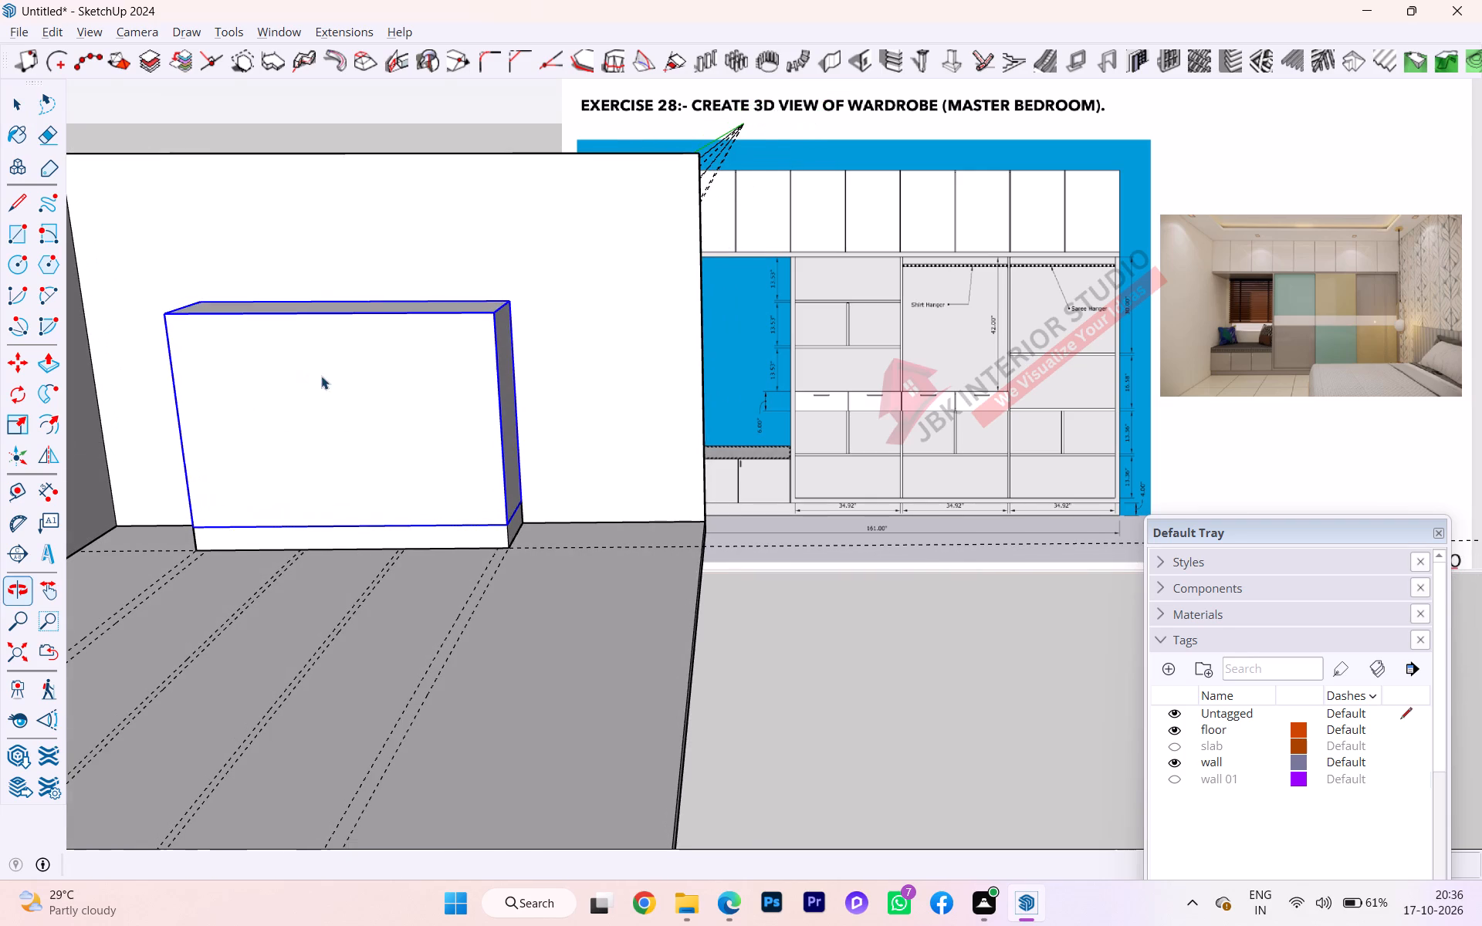
scroll(220, 435, "up", 1)
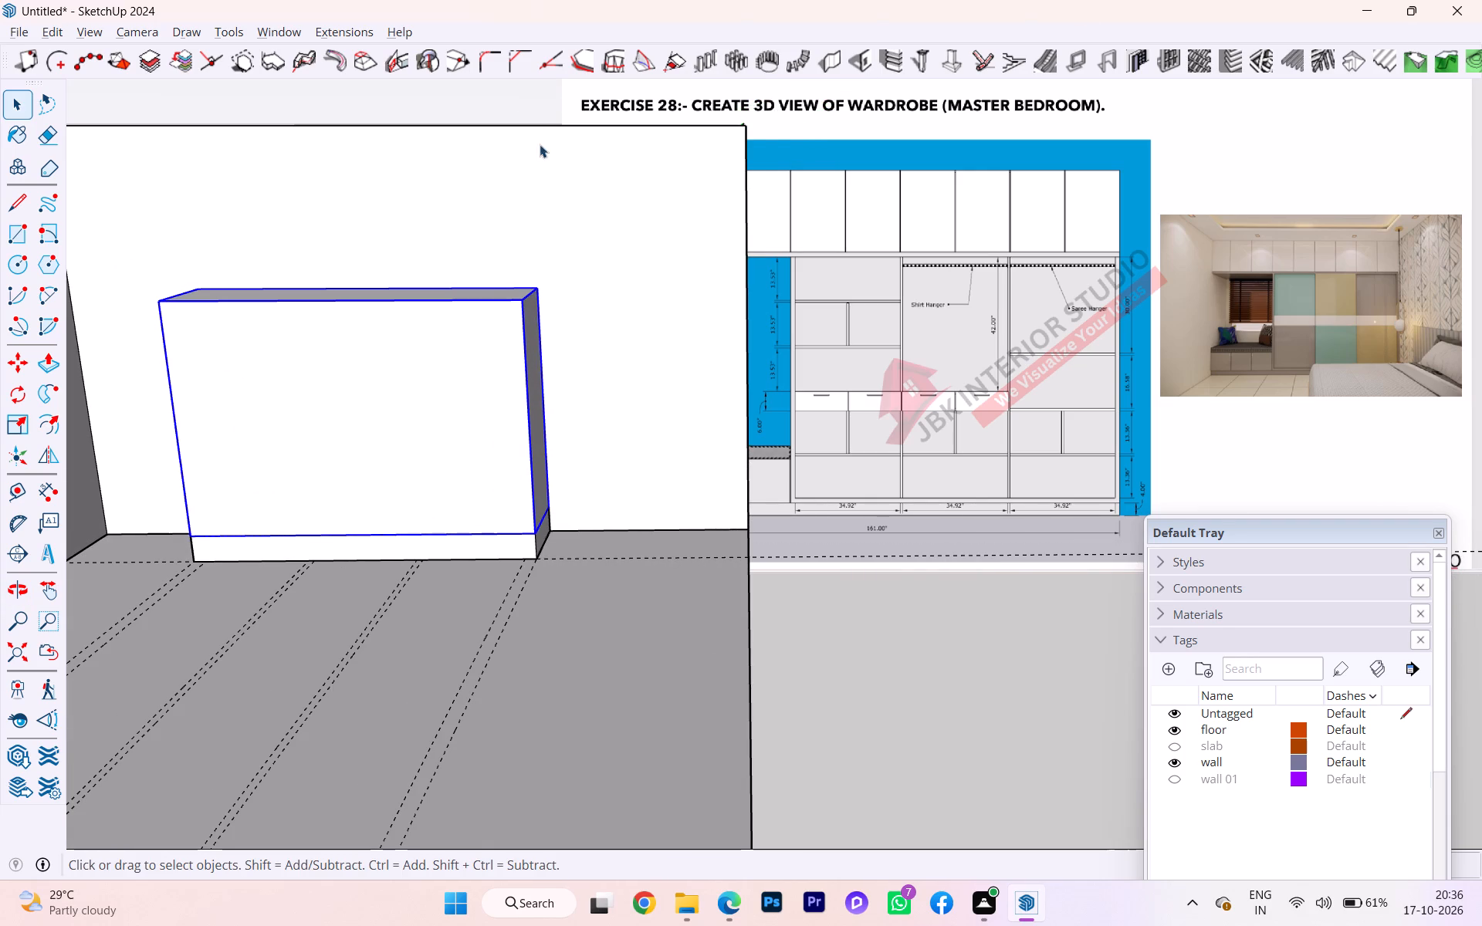
double_click(269, 474)
left_click(225, 472)
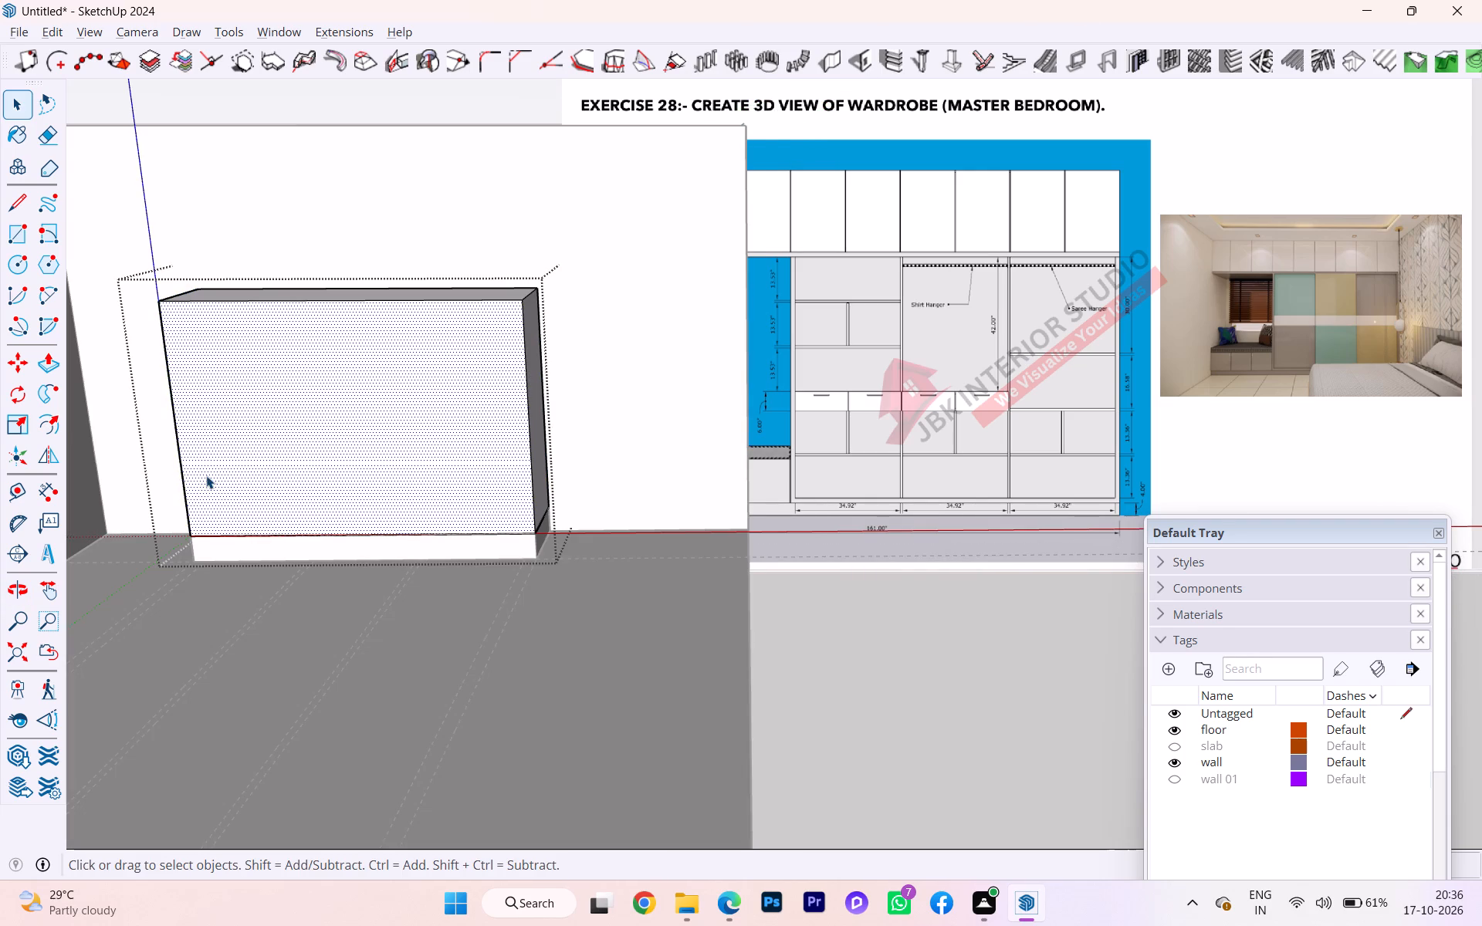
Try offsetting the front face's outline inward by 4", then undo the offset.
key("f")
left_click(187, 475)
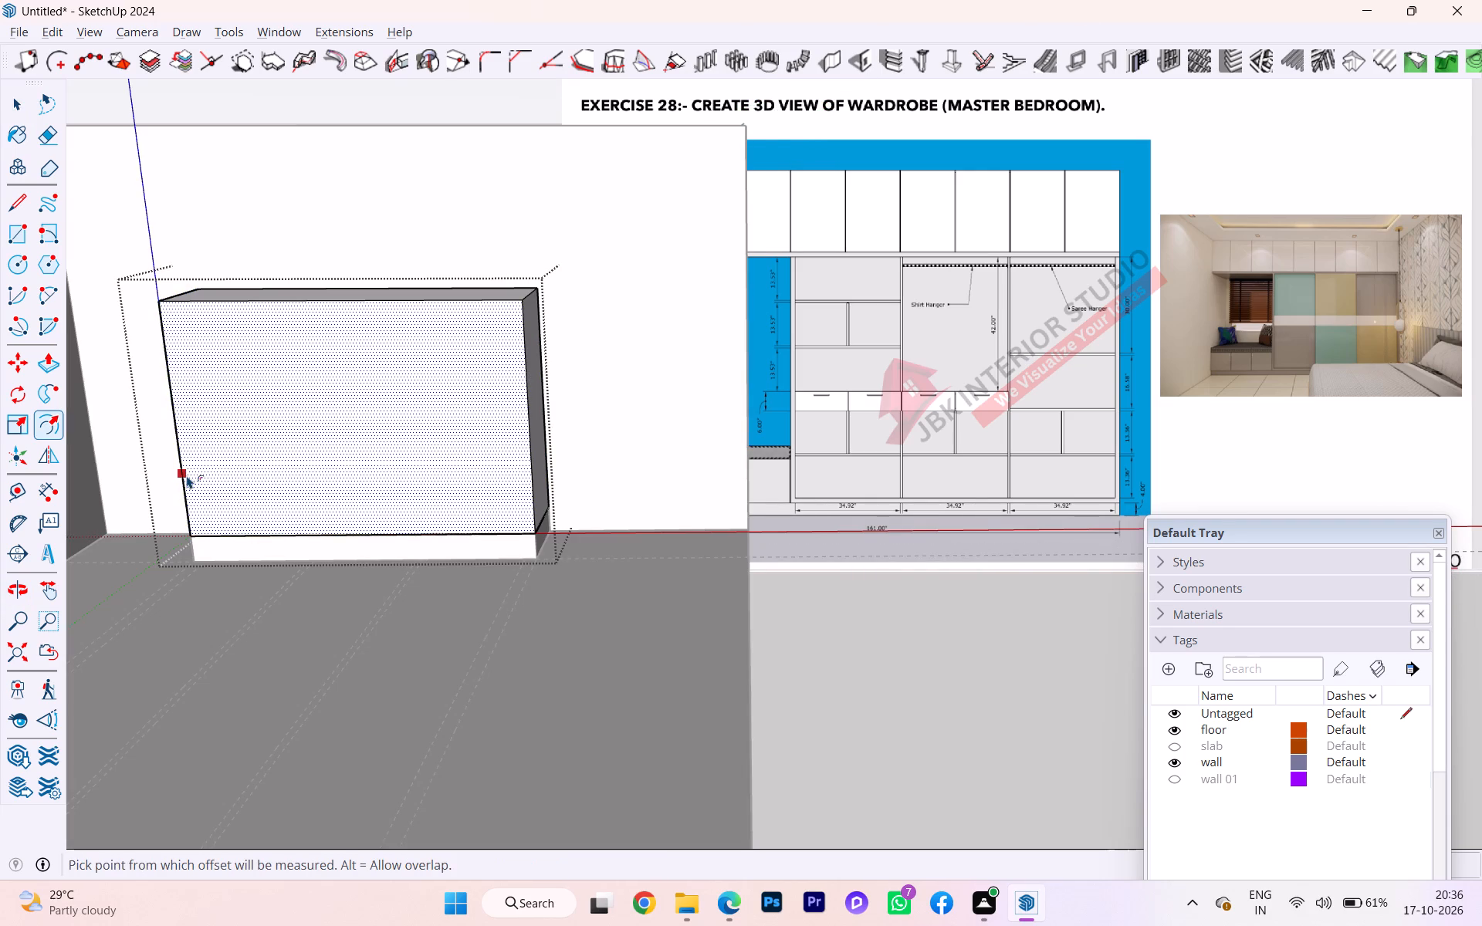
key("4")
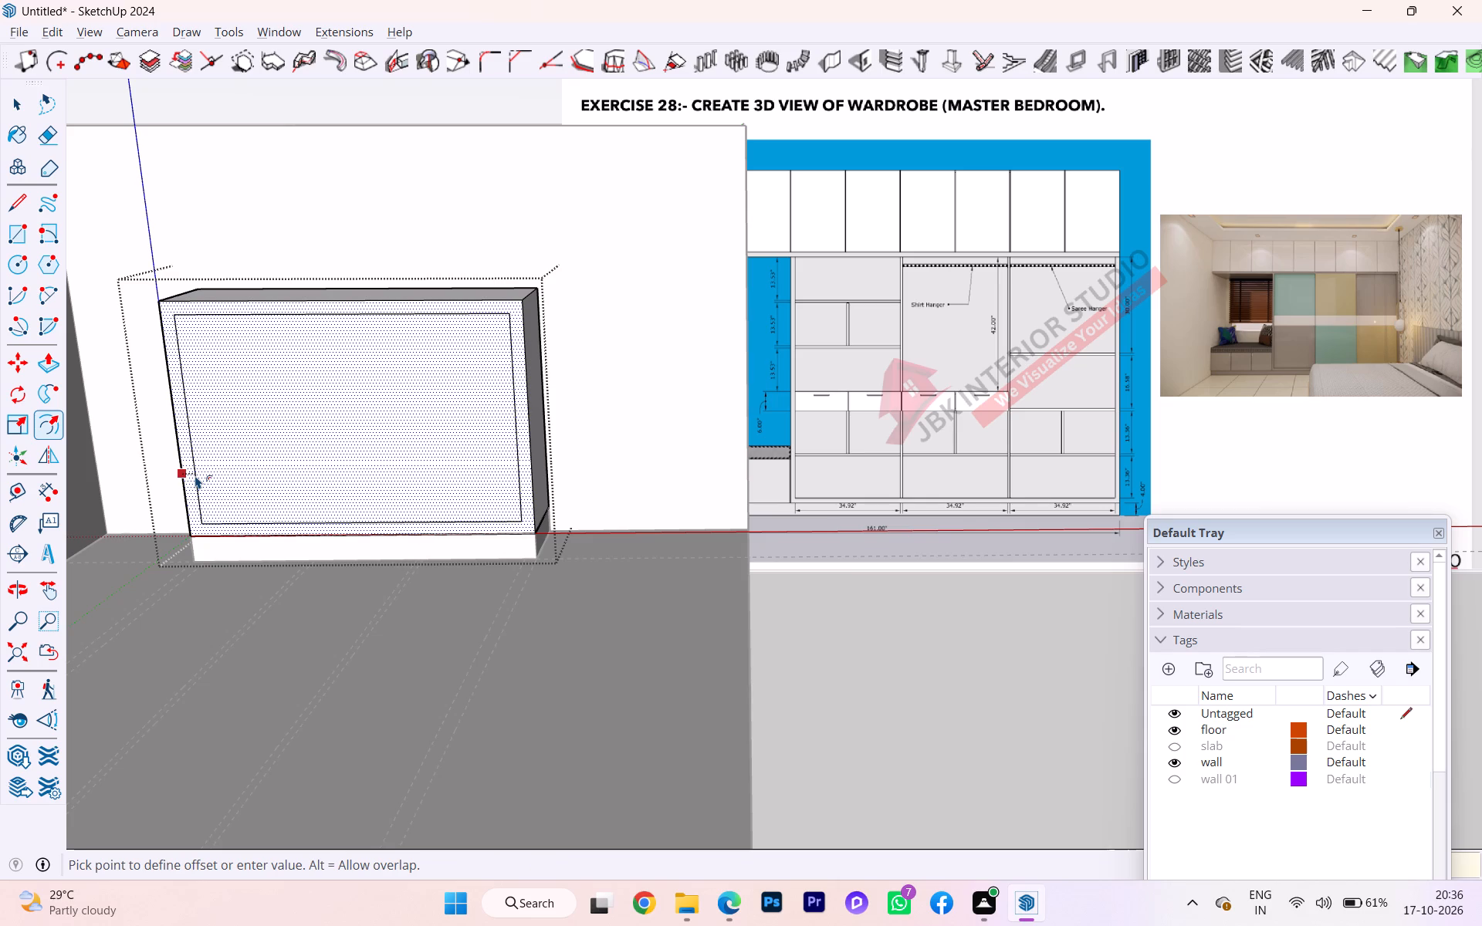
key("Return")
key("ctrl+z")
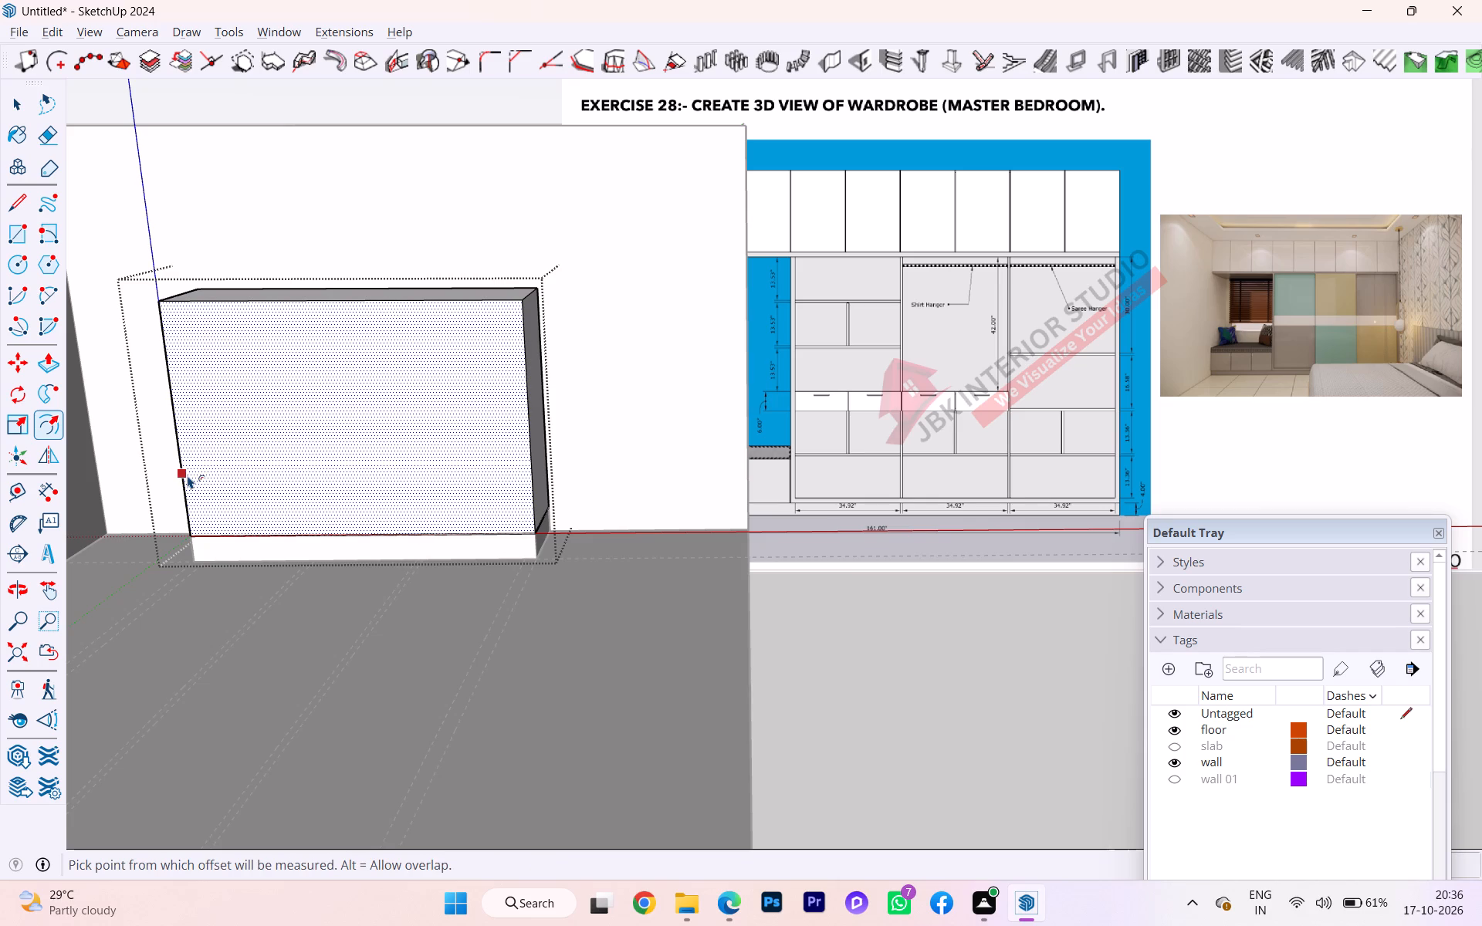
Offset the wardrobe body's front face outline inward by 2" to outline the carcass frame.
left_click(188, 475)
key("2")
key("Return")
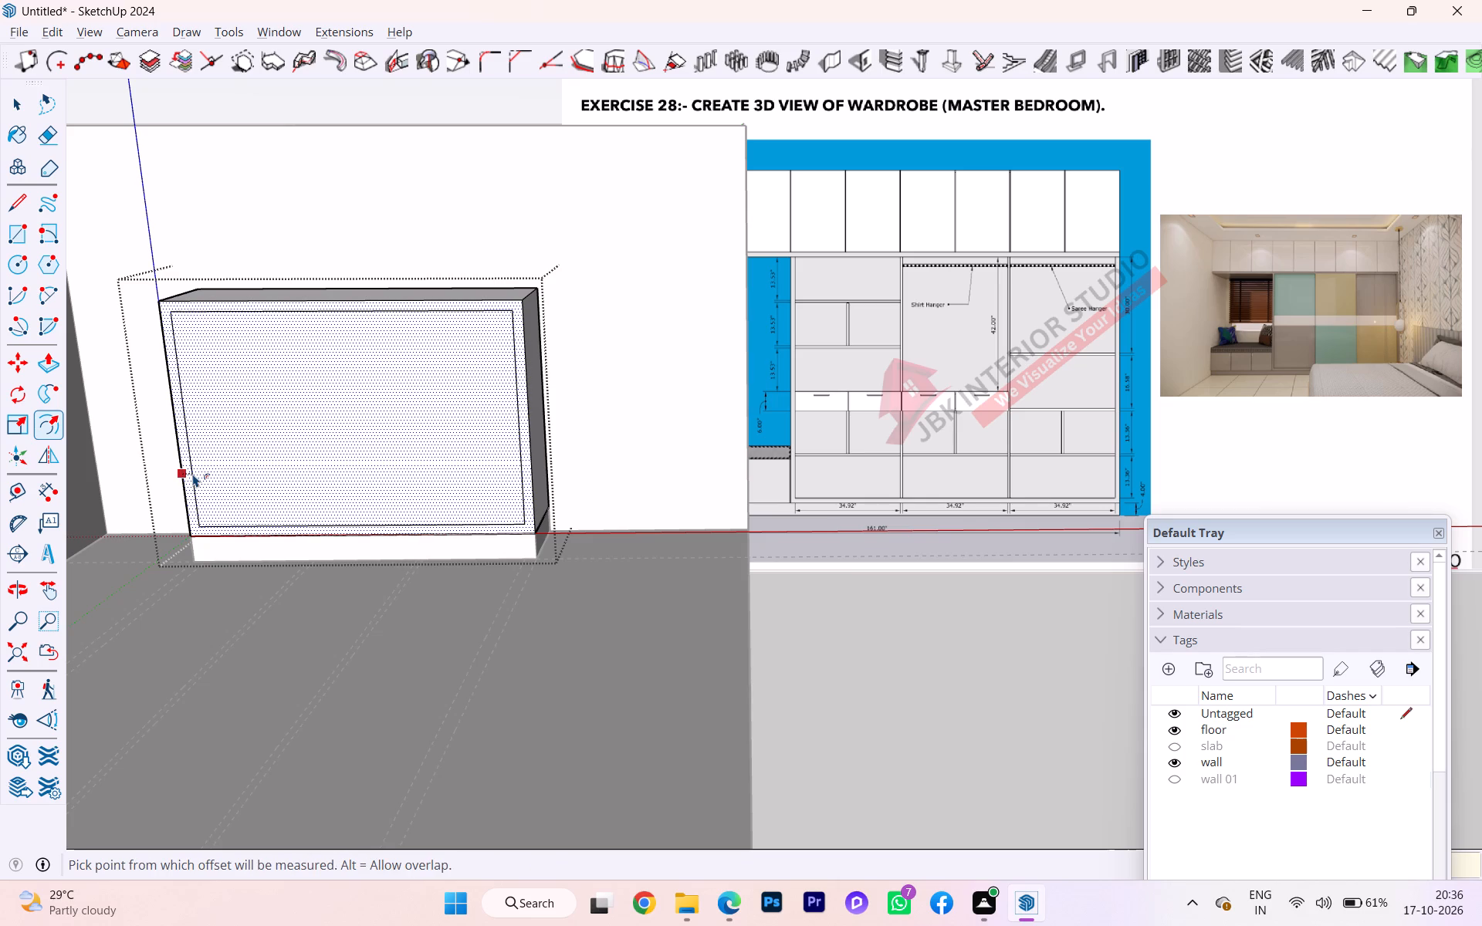
Close the wardrobe body group and place a vertical guide 34.92" from the body's left outer edge.
key("space")
key("Escape")
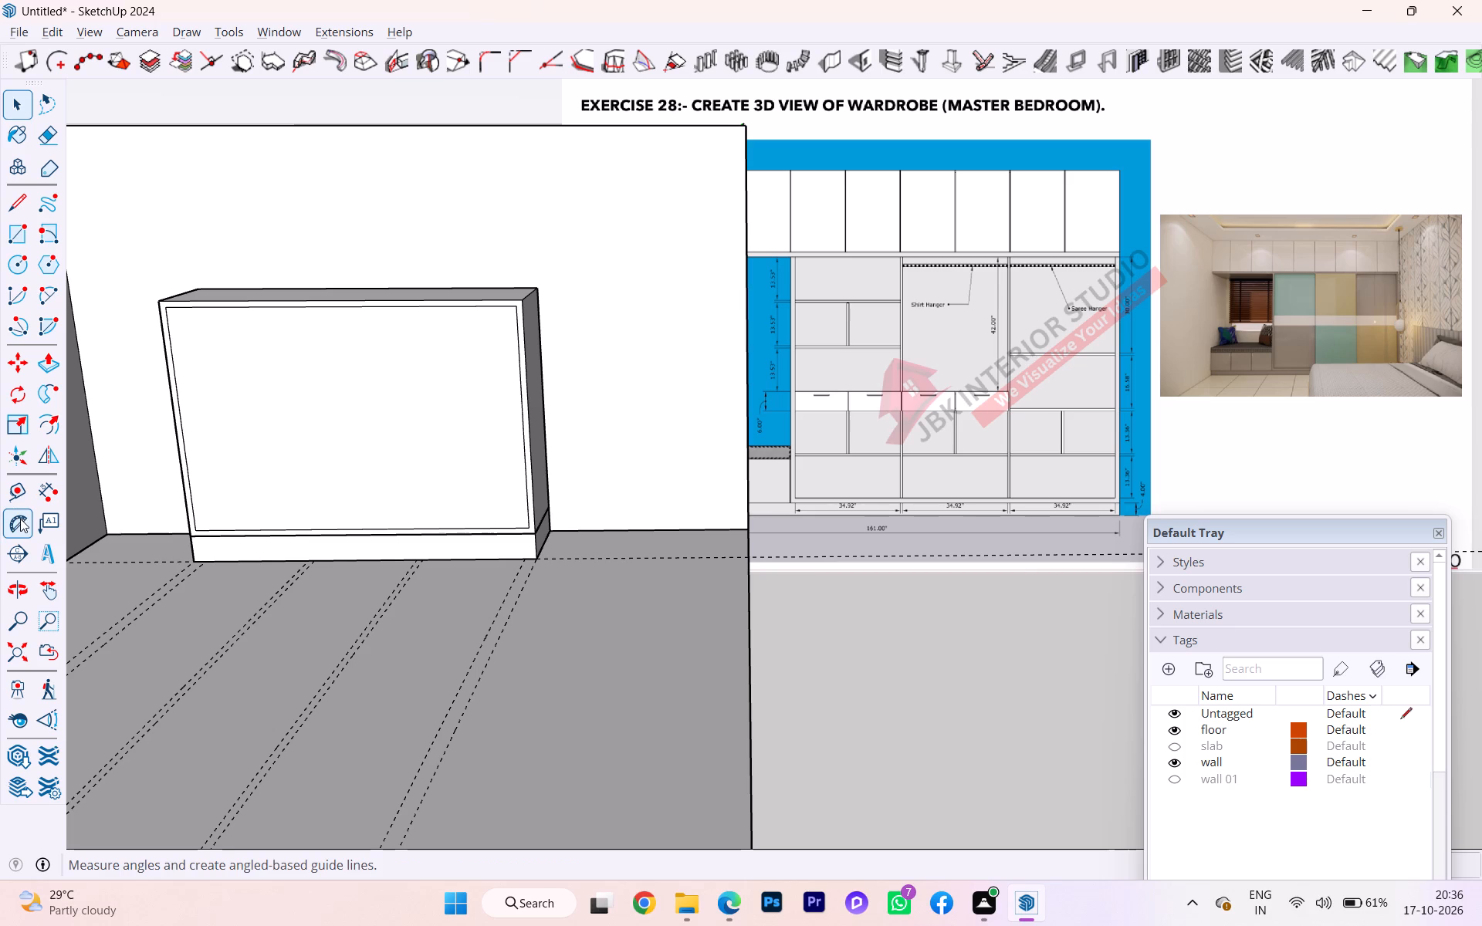
left_click(28, 491)
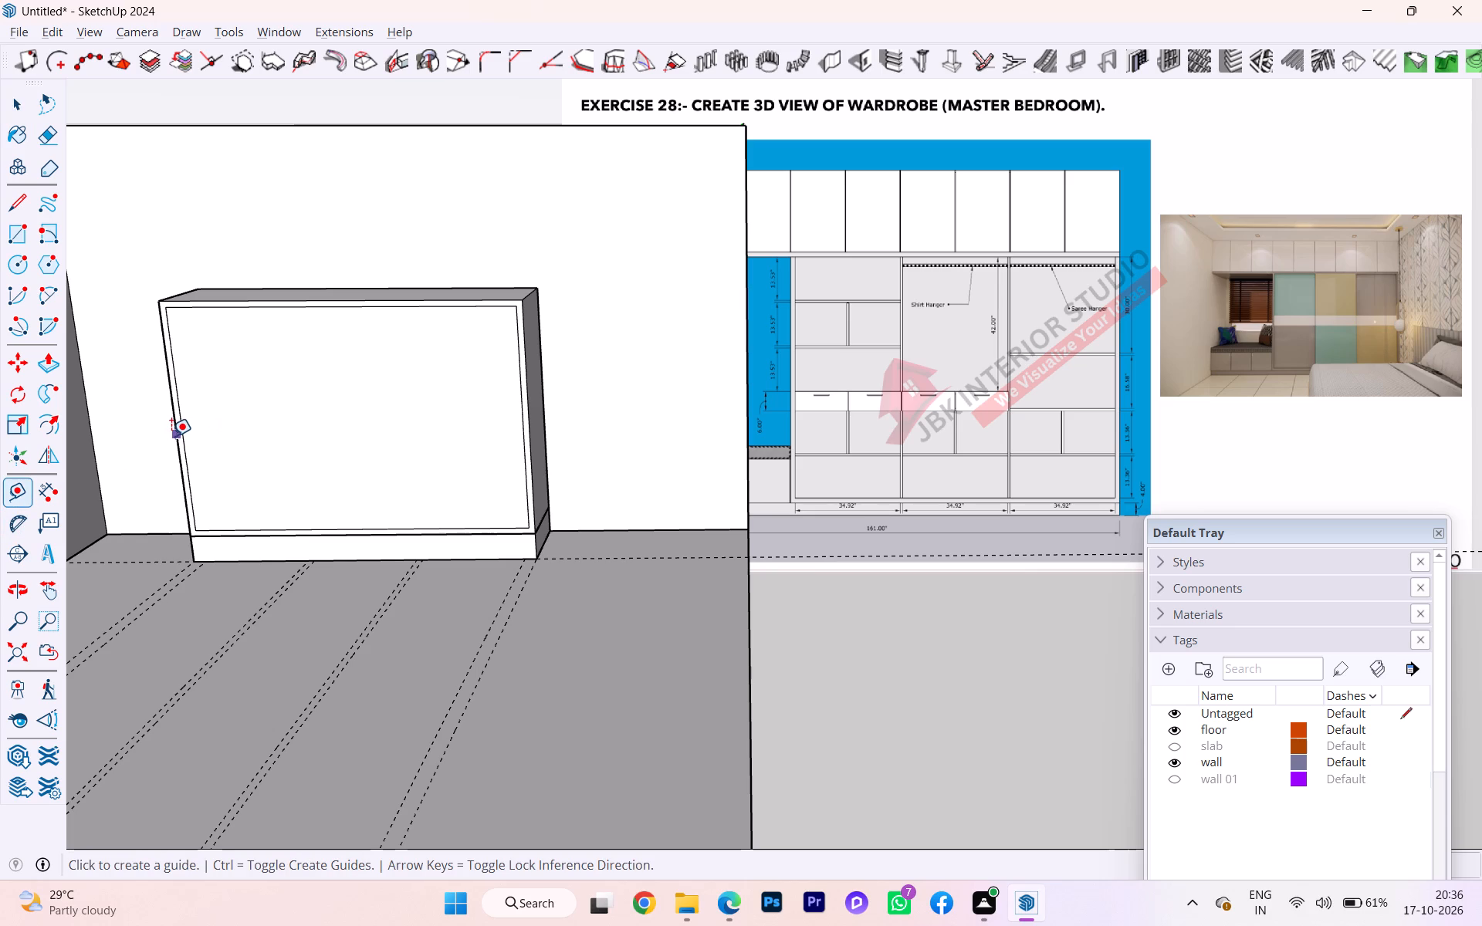
left_click(171, 436)
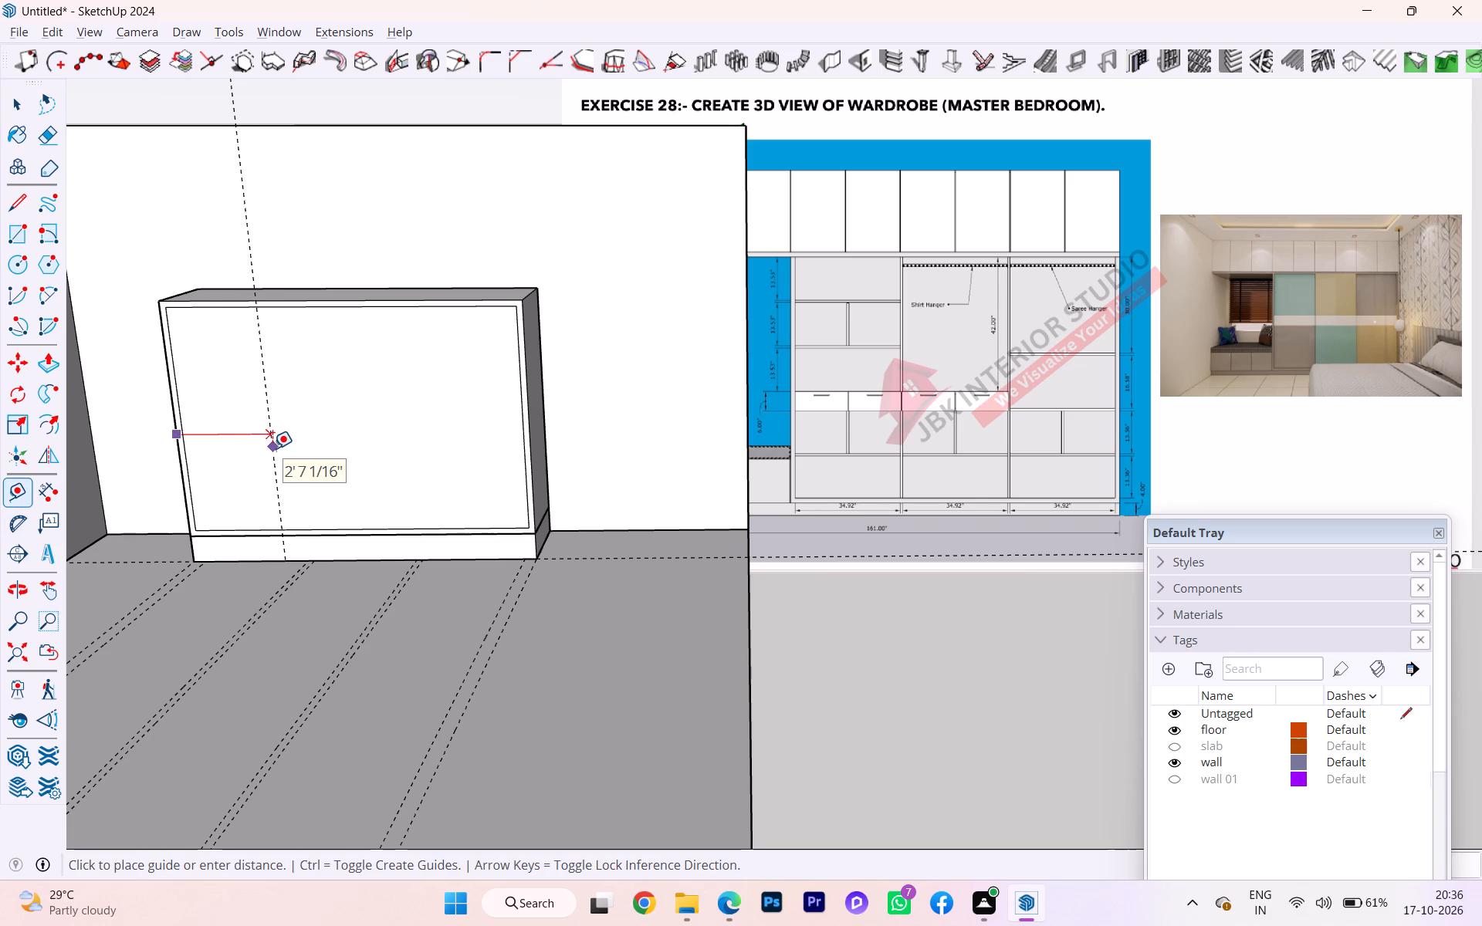
type("34.92")
key("Return")
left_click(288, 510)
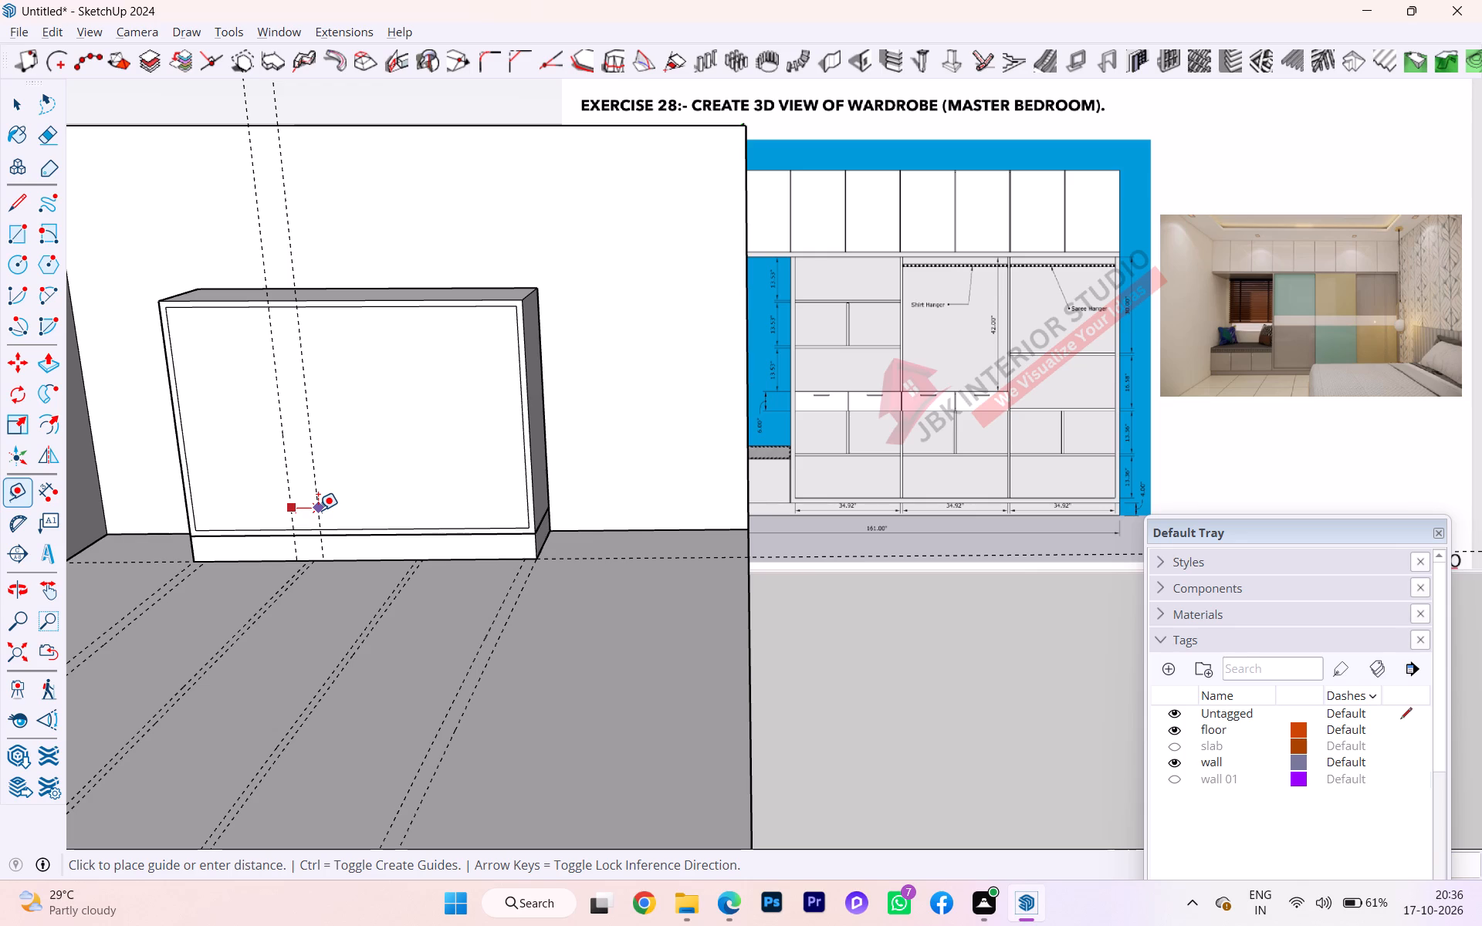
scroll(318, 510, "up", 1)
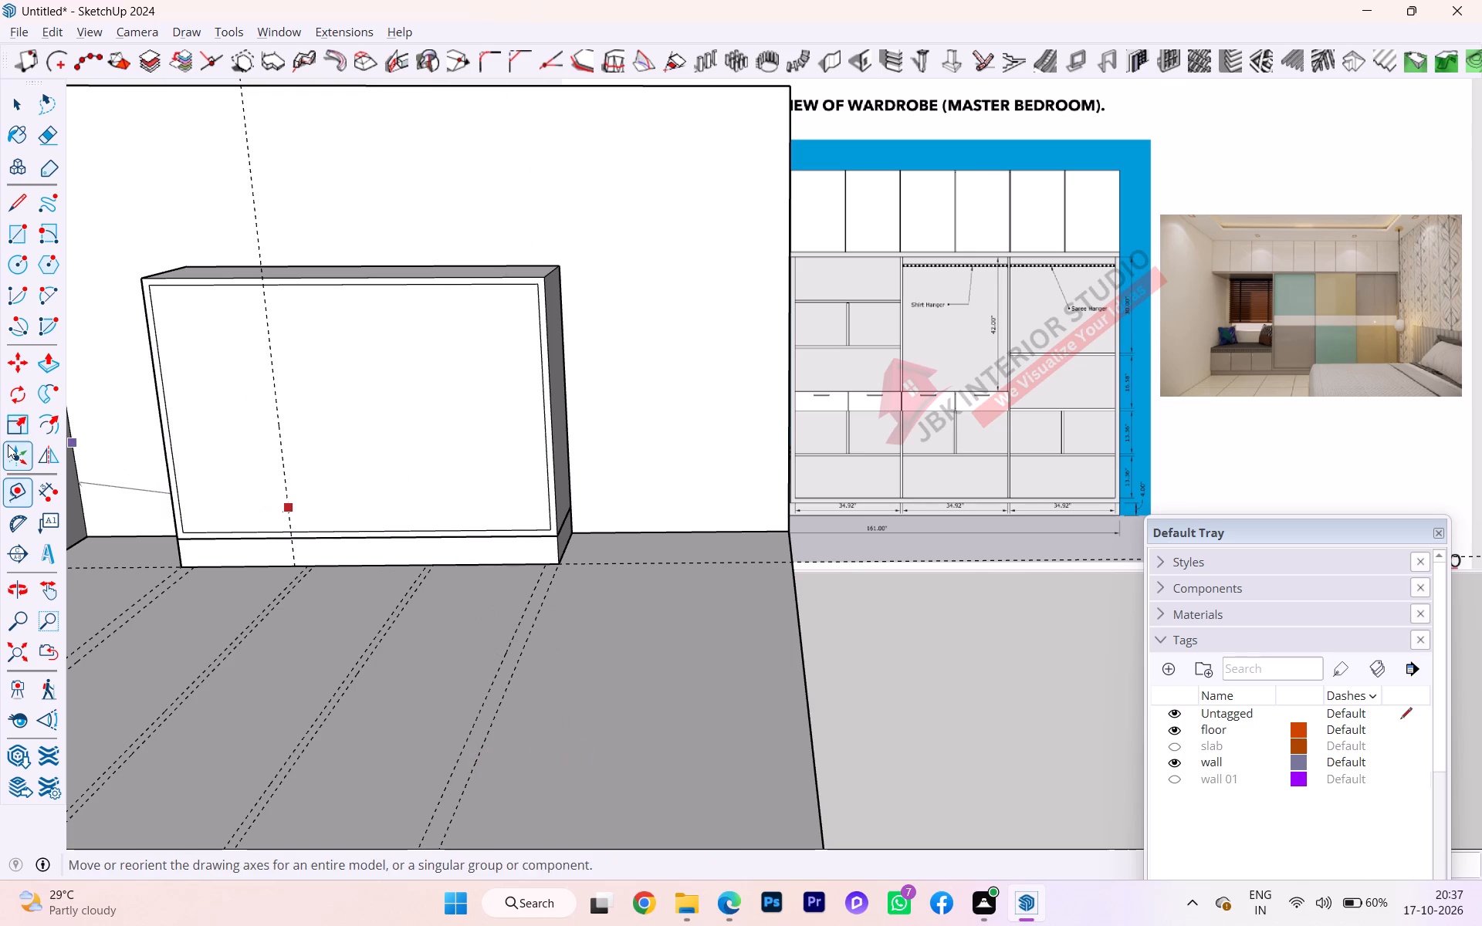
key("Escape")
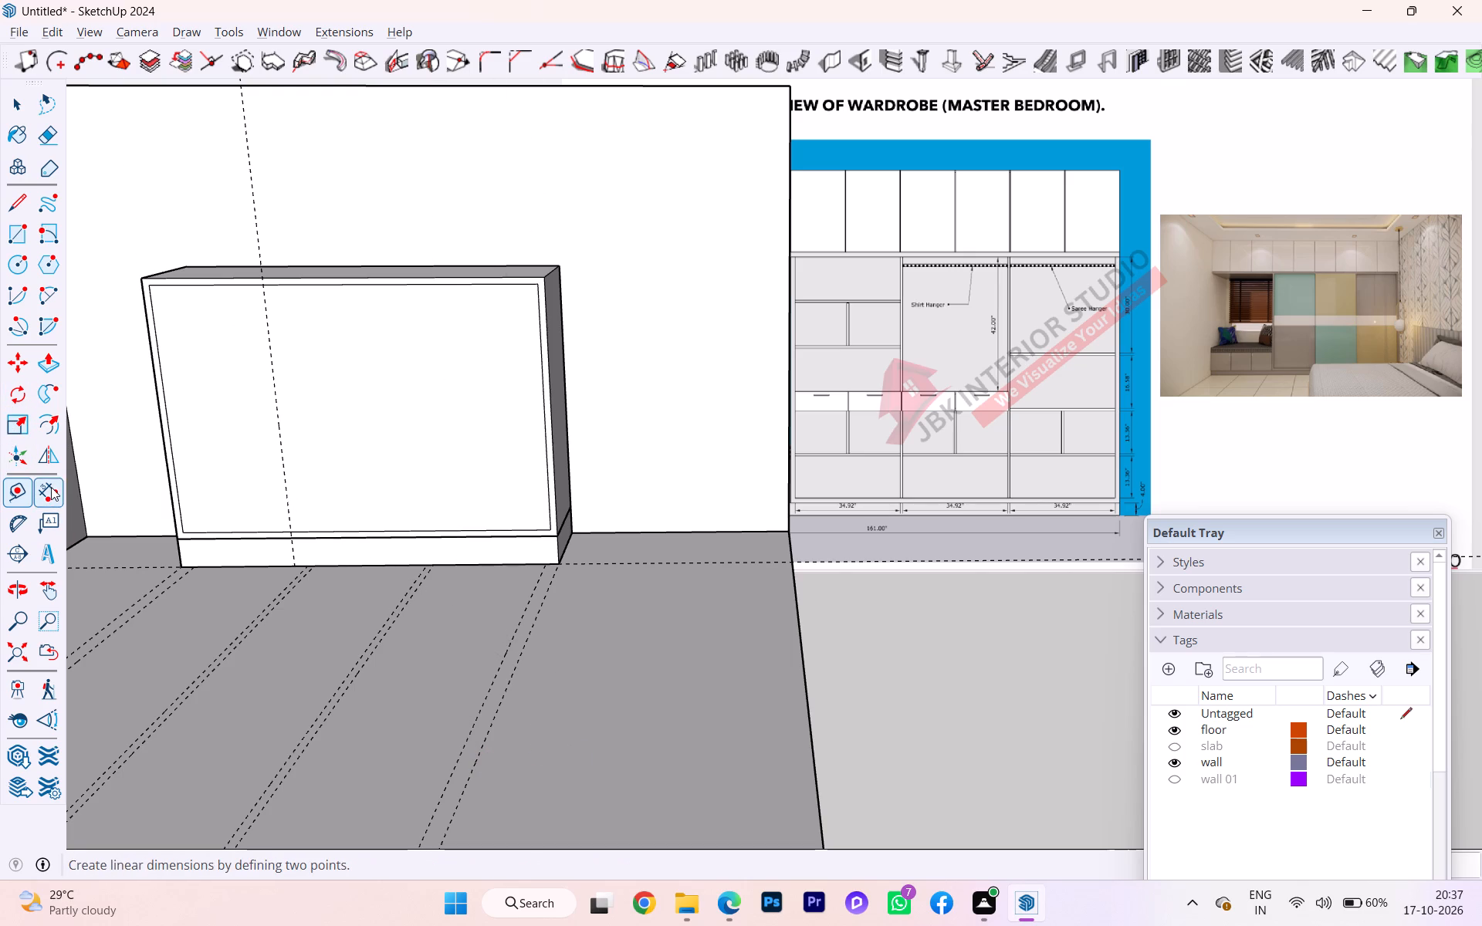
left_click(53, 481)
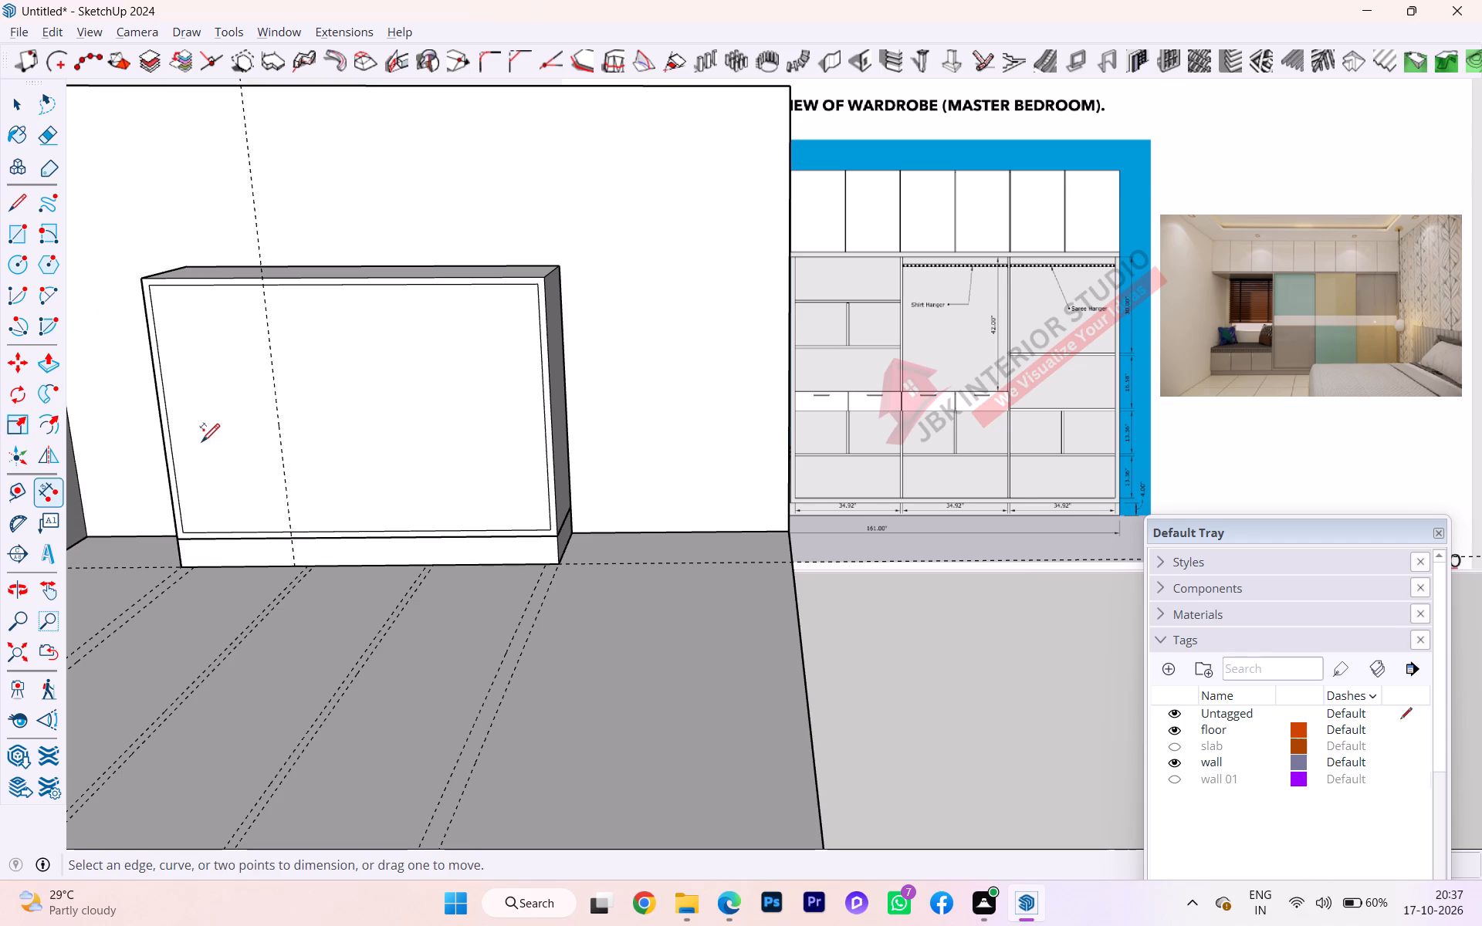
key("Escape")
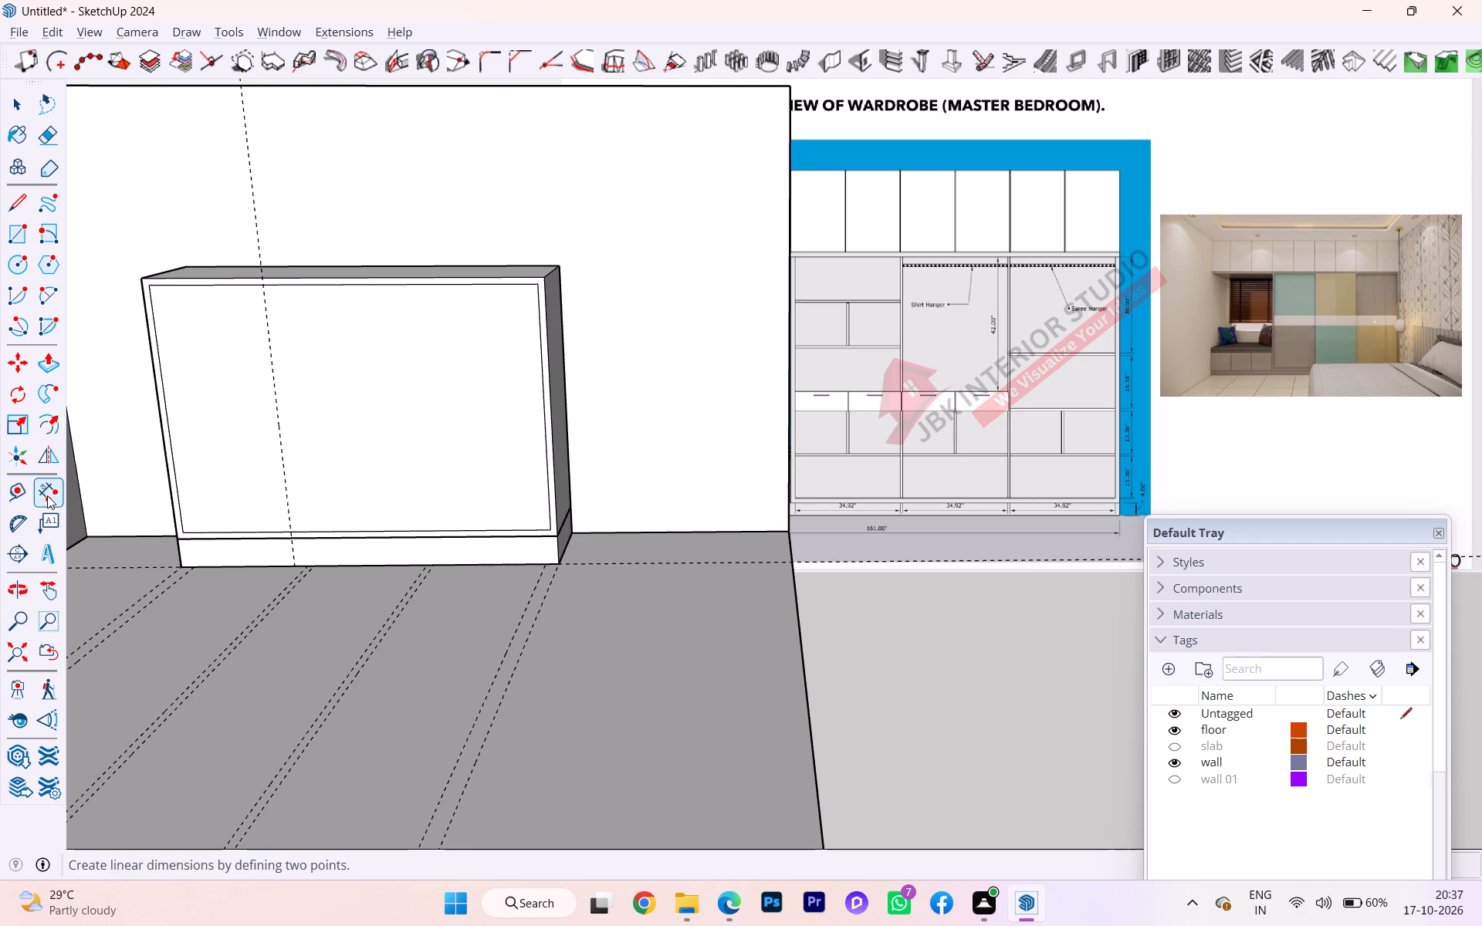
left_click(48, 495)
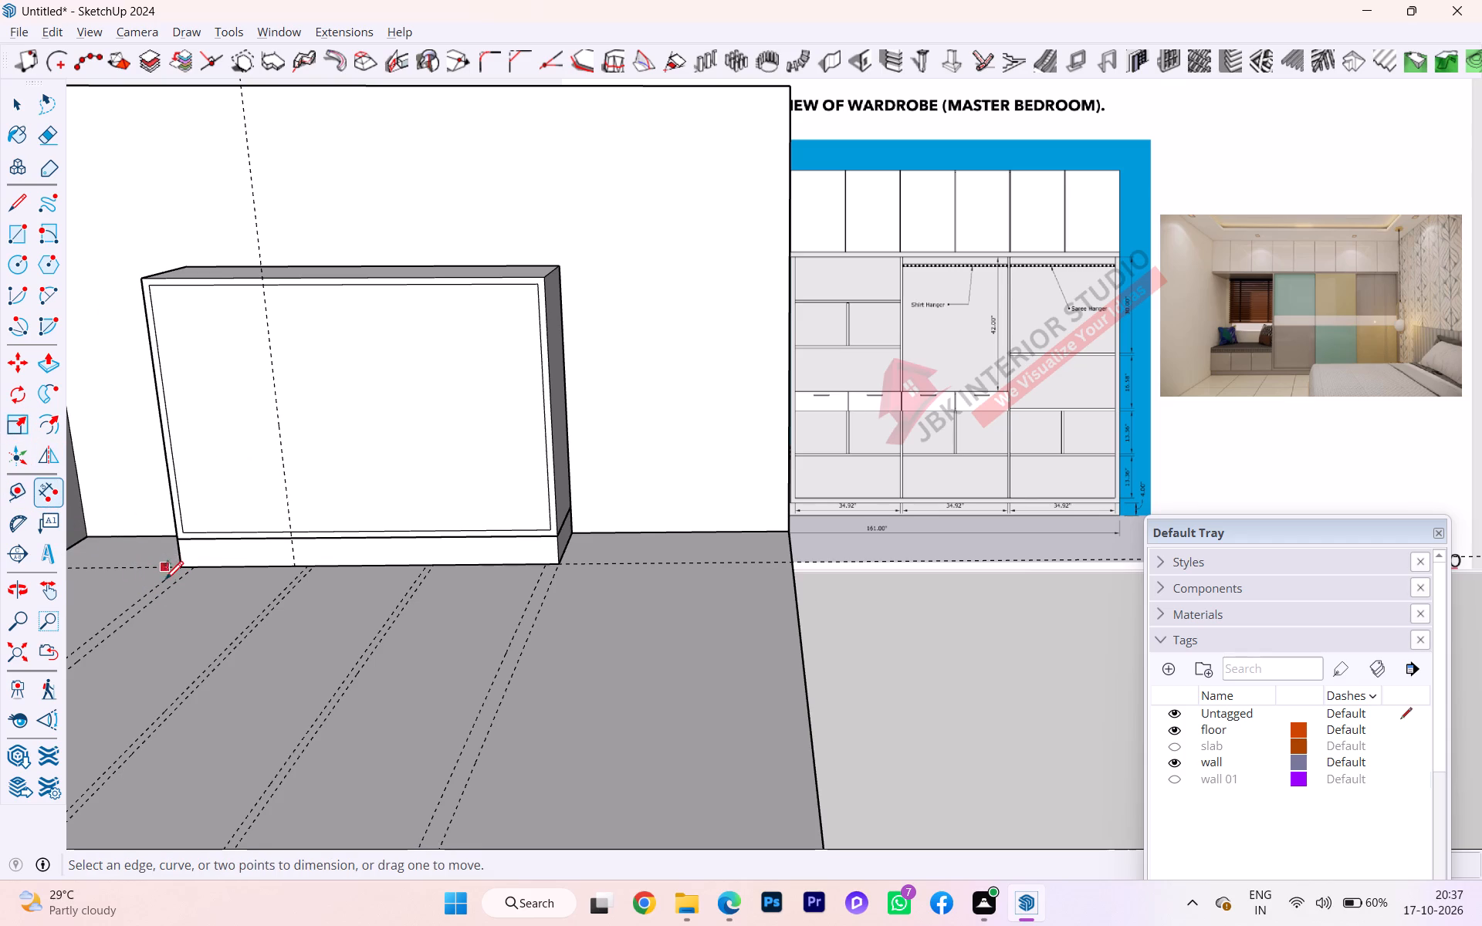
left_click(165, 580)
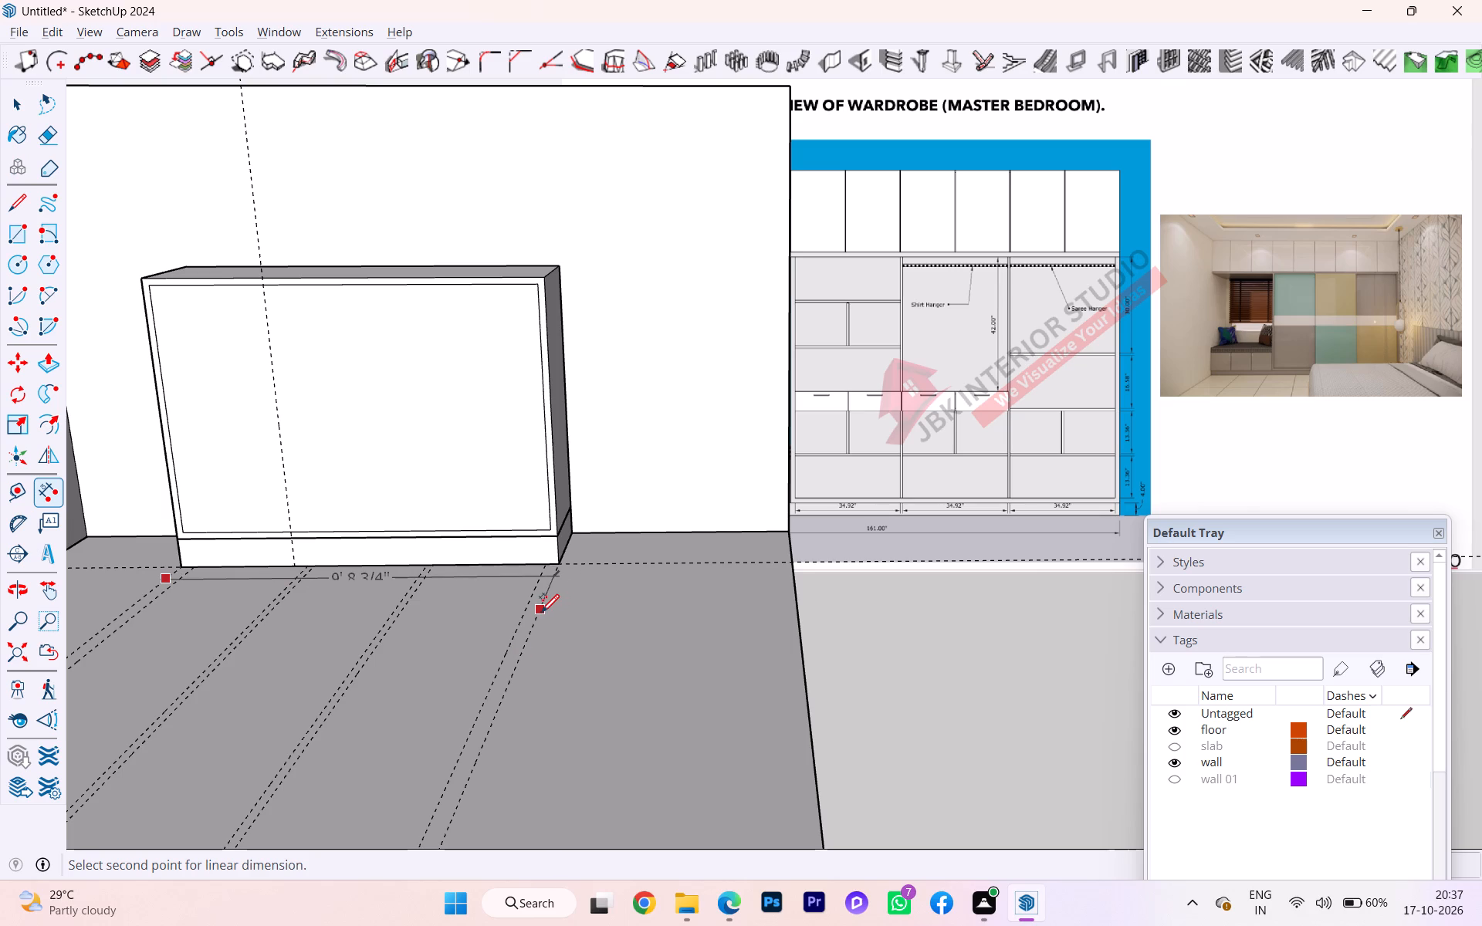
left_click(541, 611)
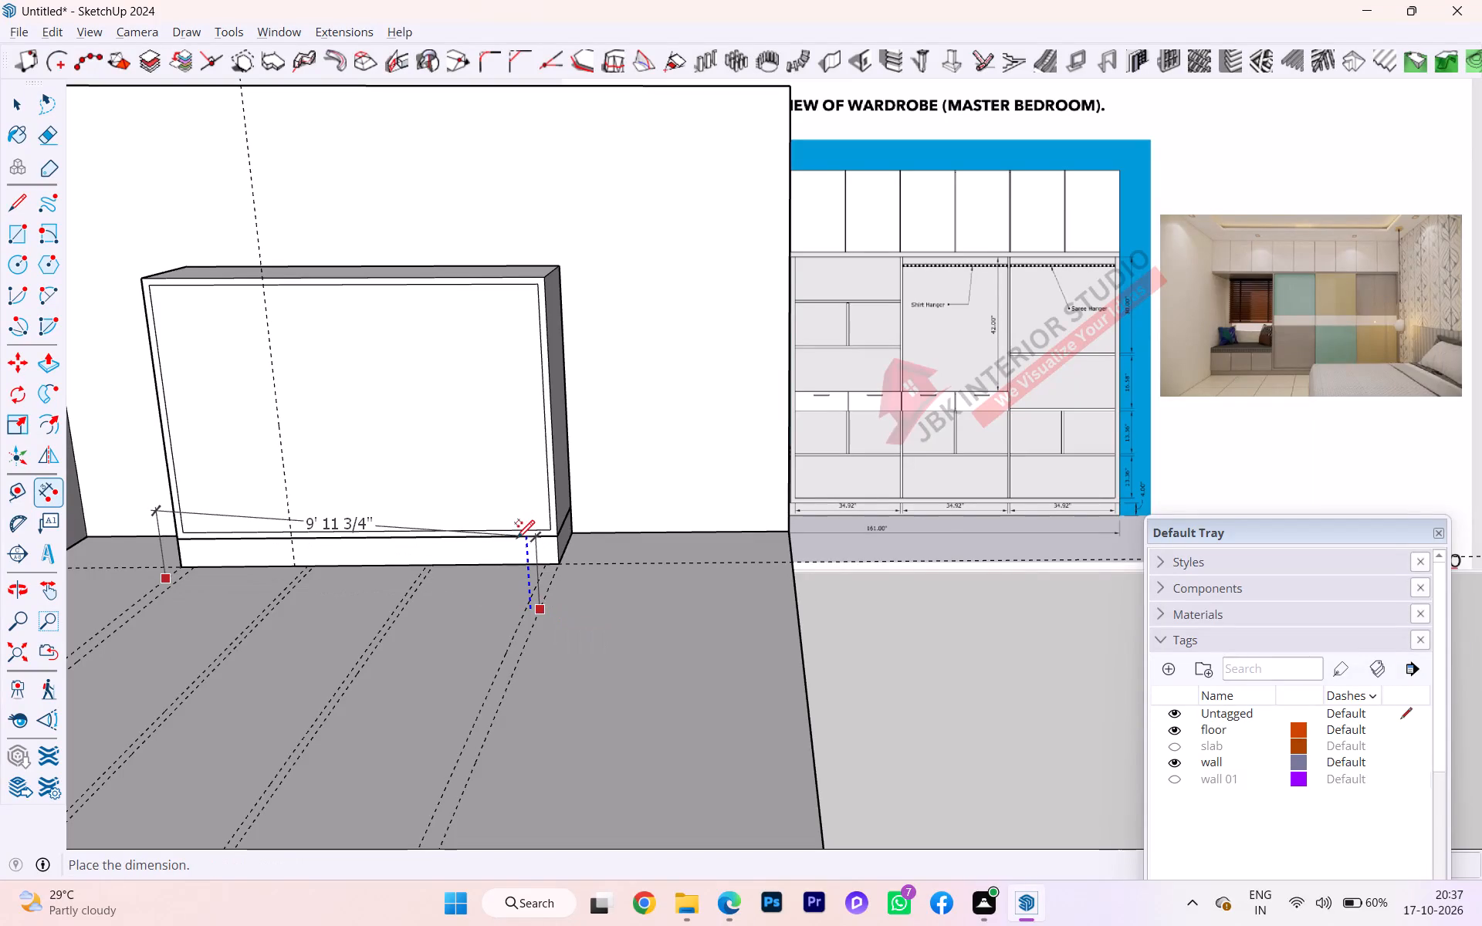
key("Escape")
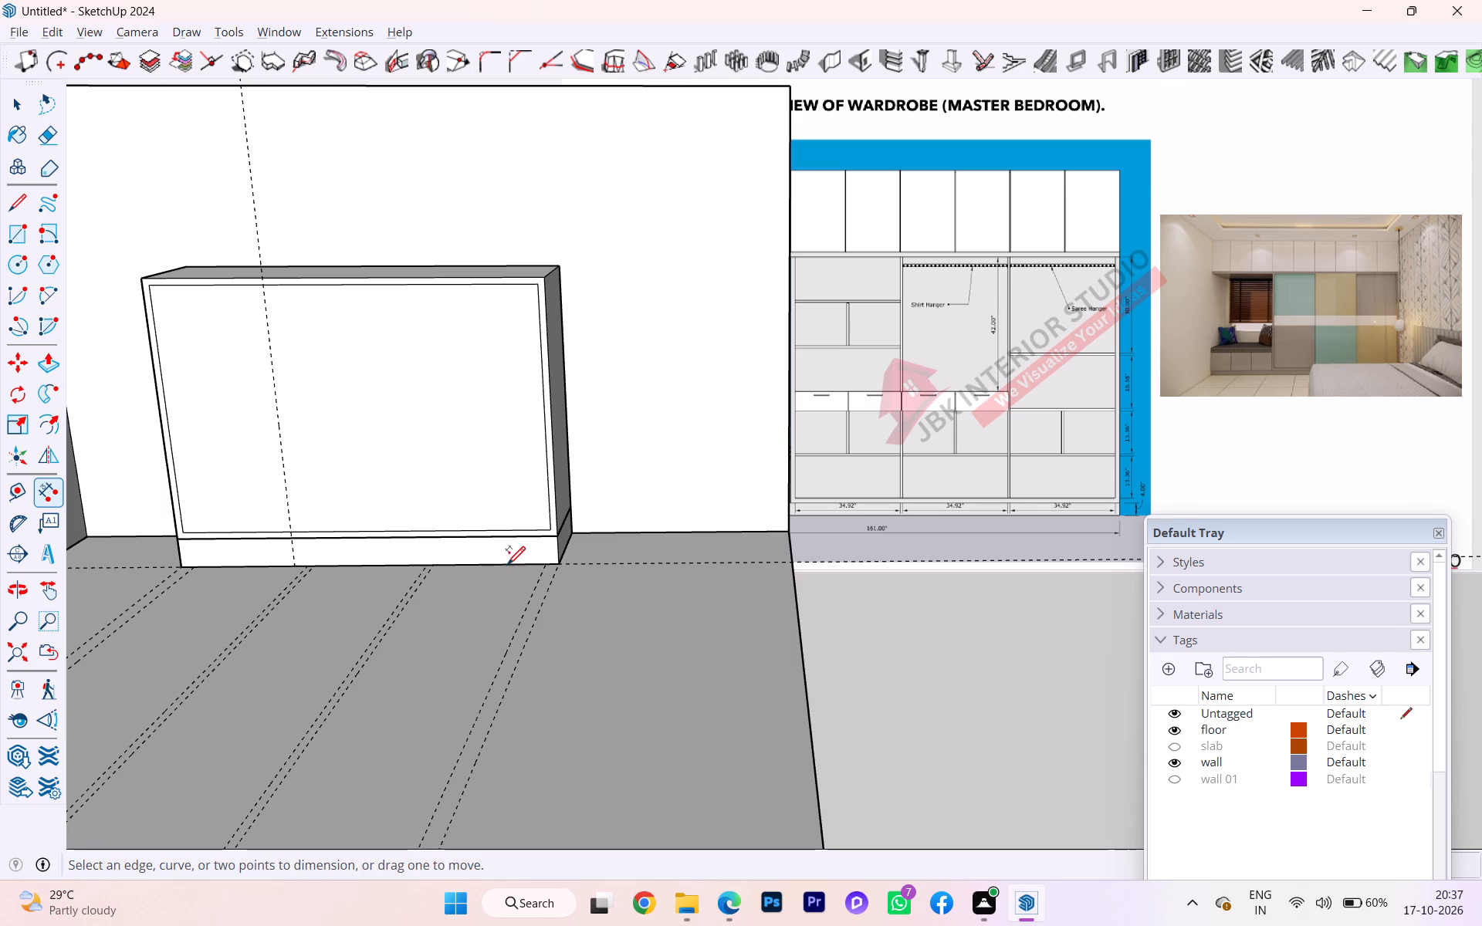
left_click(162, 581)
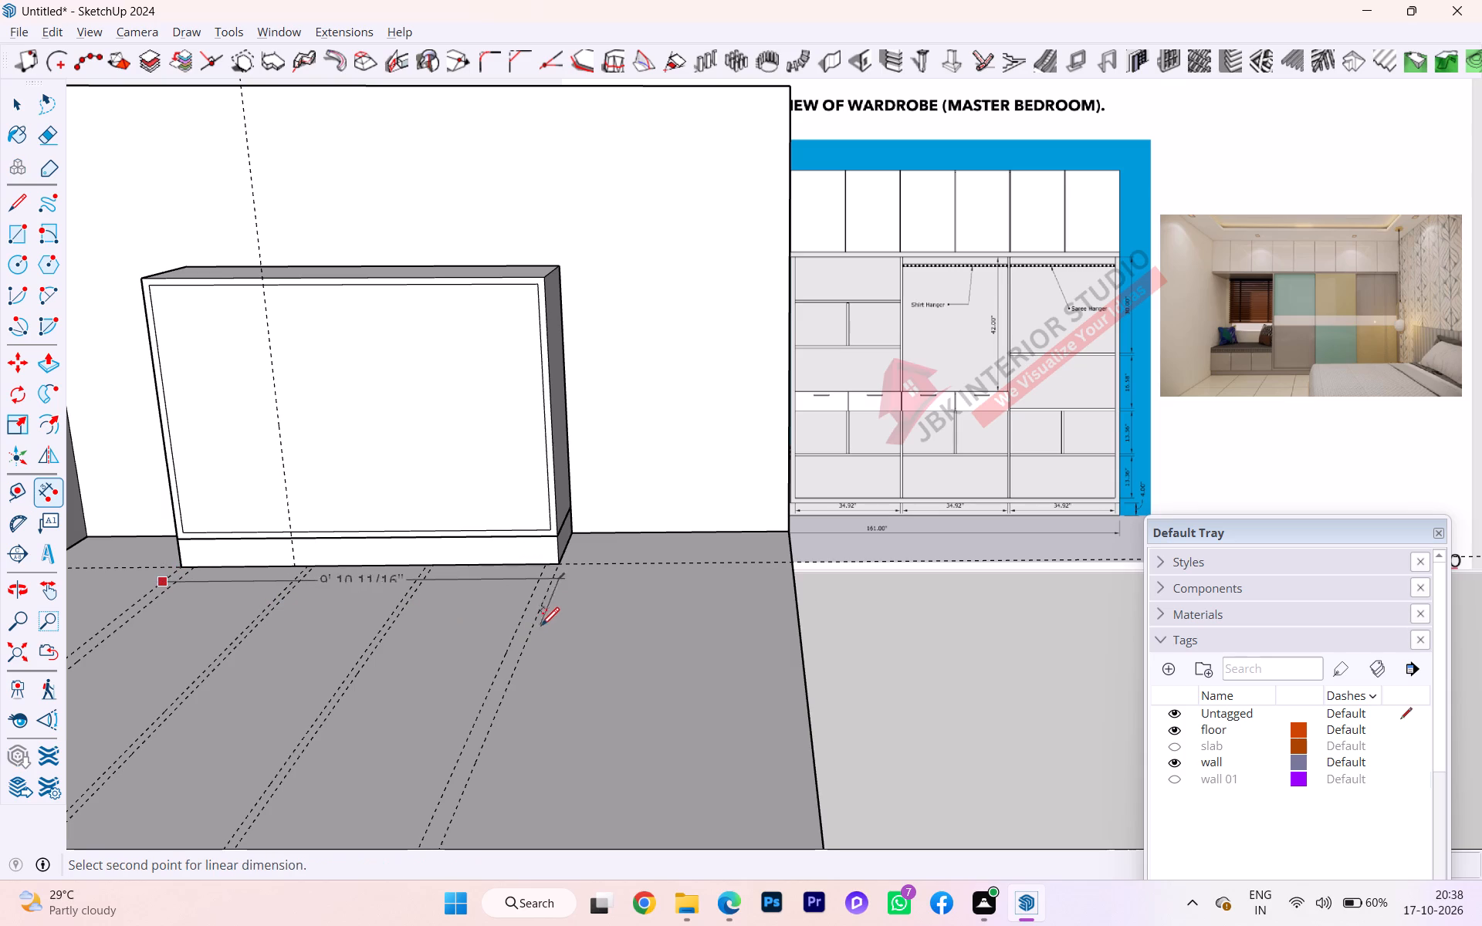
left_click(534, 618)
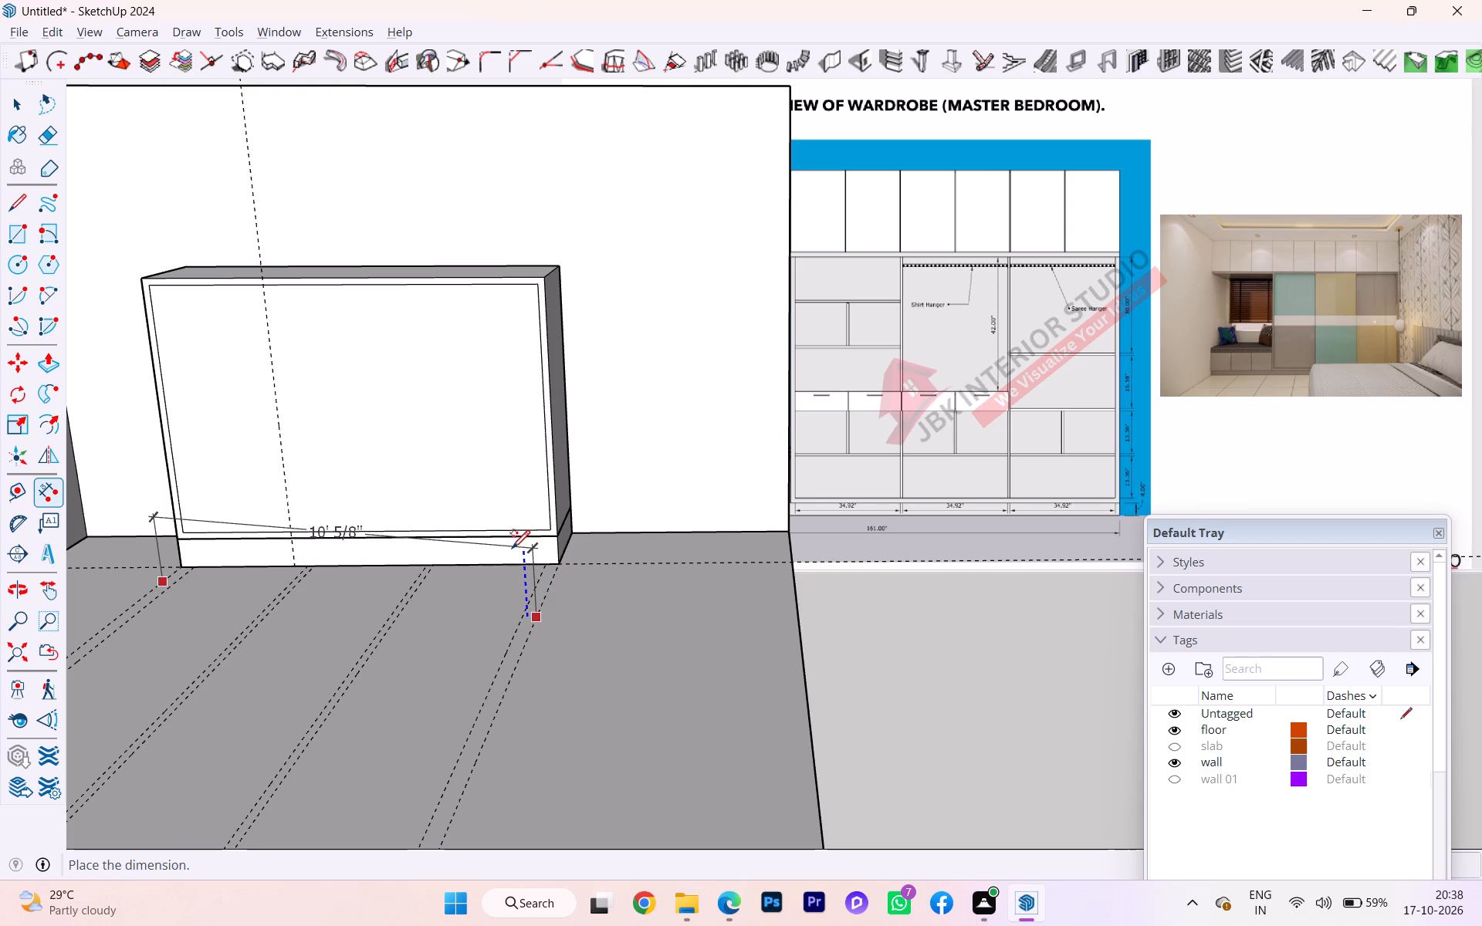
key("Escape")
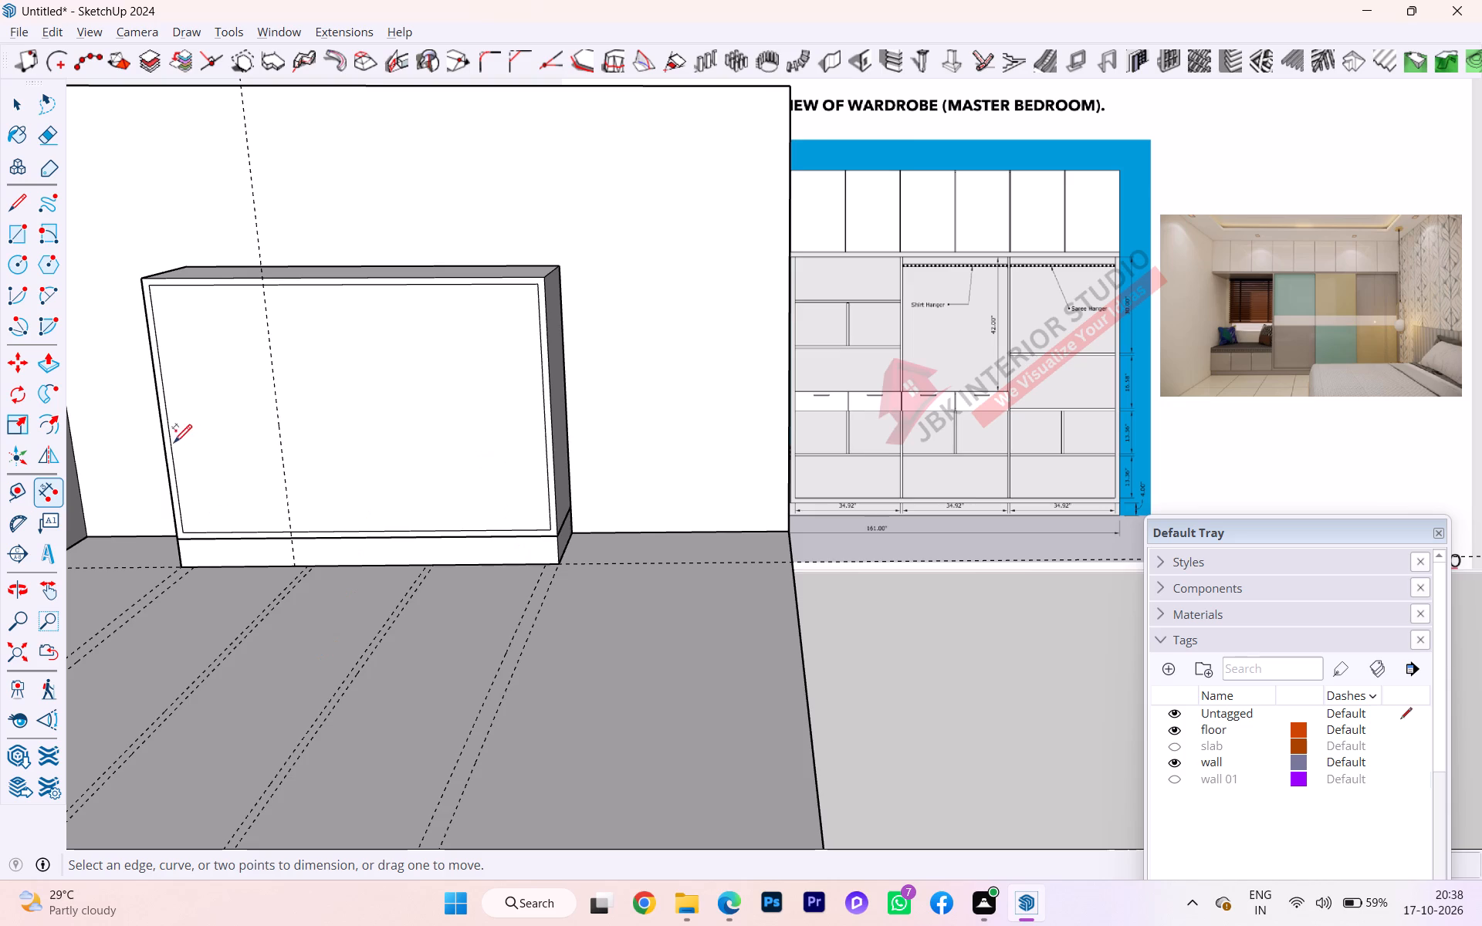
Dimension the wardrobe's overall width along the front bottom edge of its base.
scroll(173, 459, "up", 2)
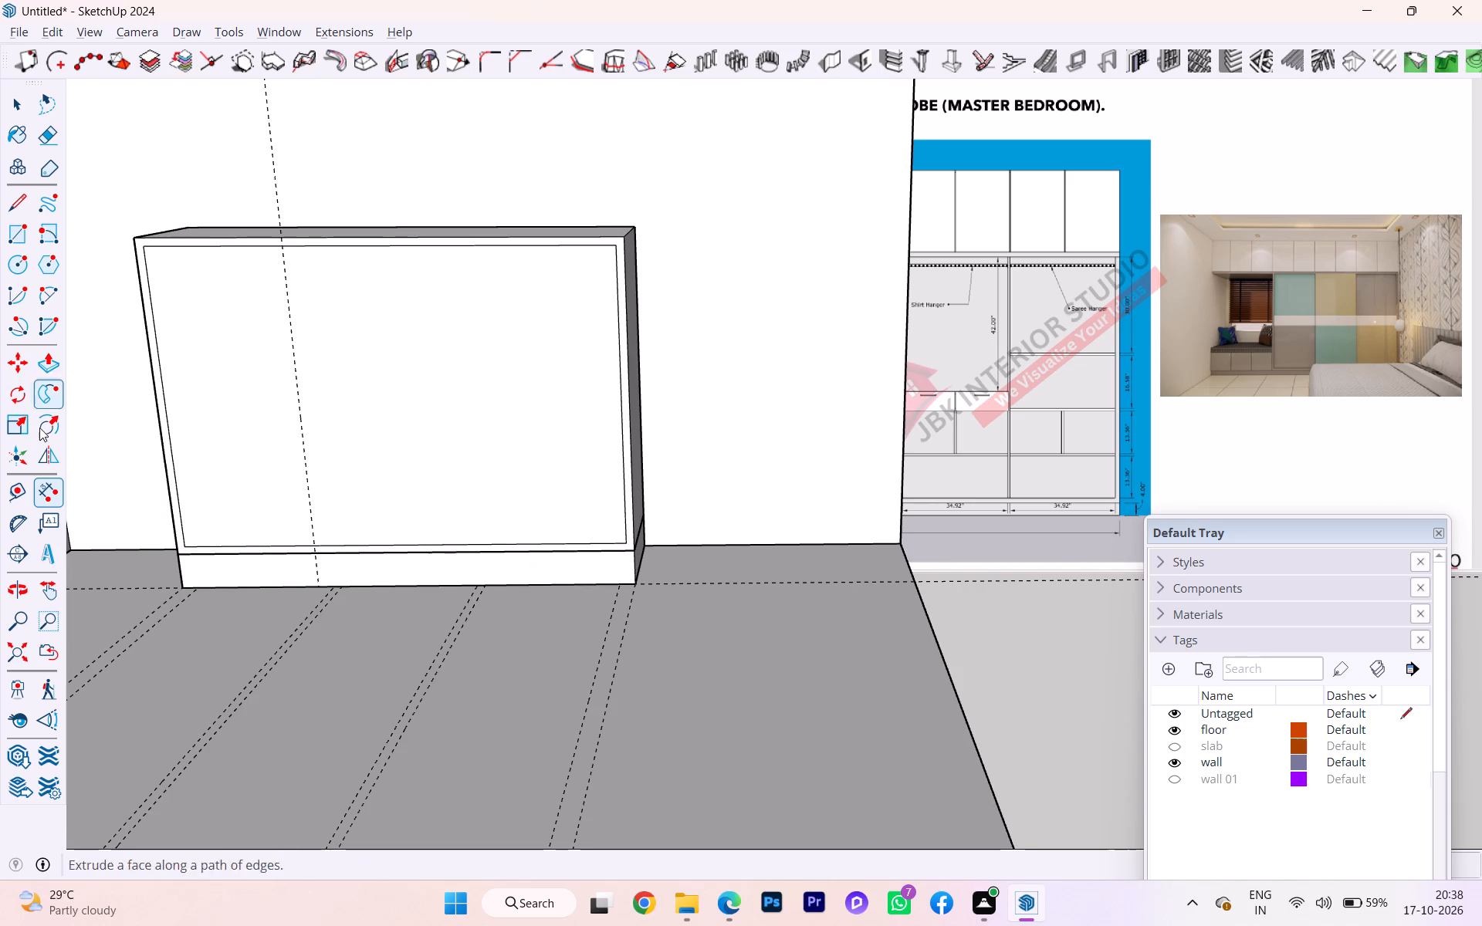
left_click(54, 484)
left_click(184, 586)
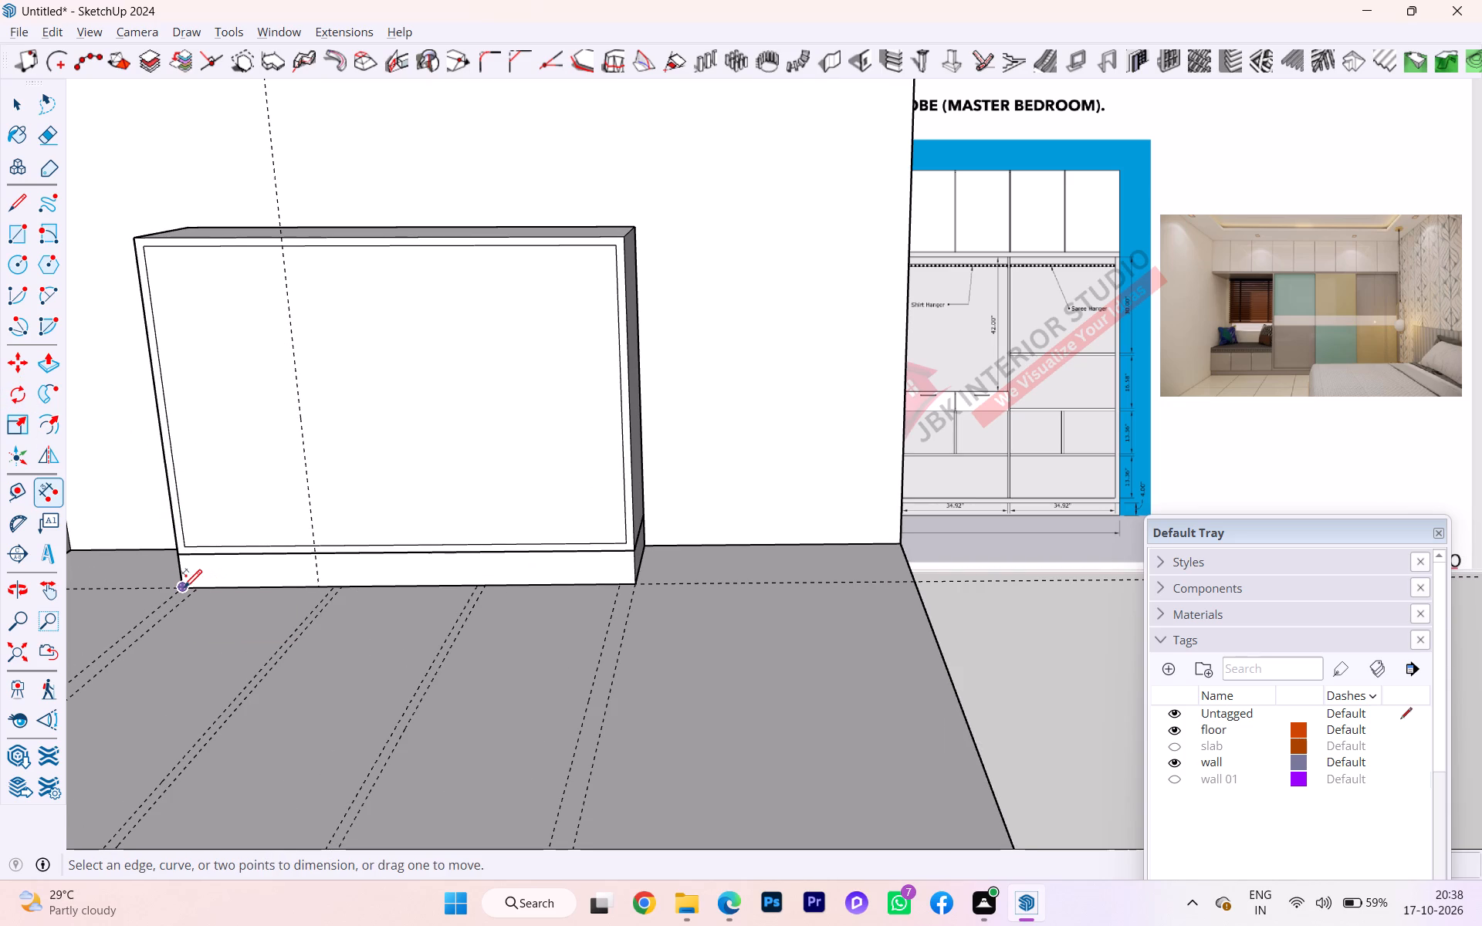
left_click(634, 586)
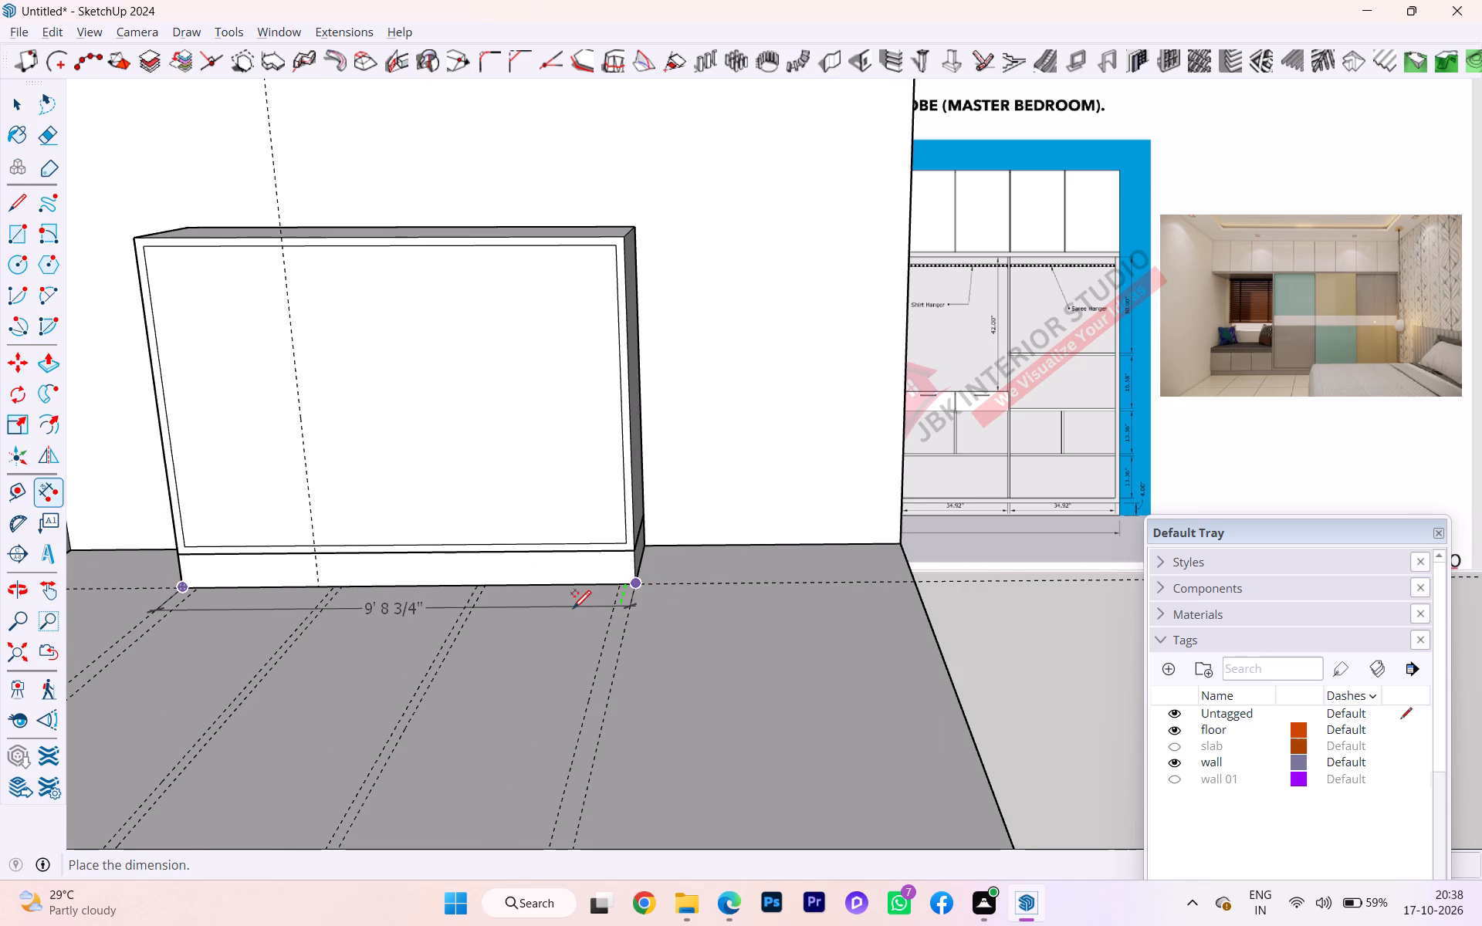
left_click(572, 607)
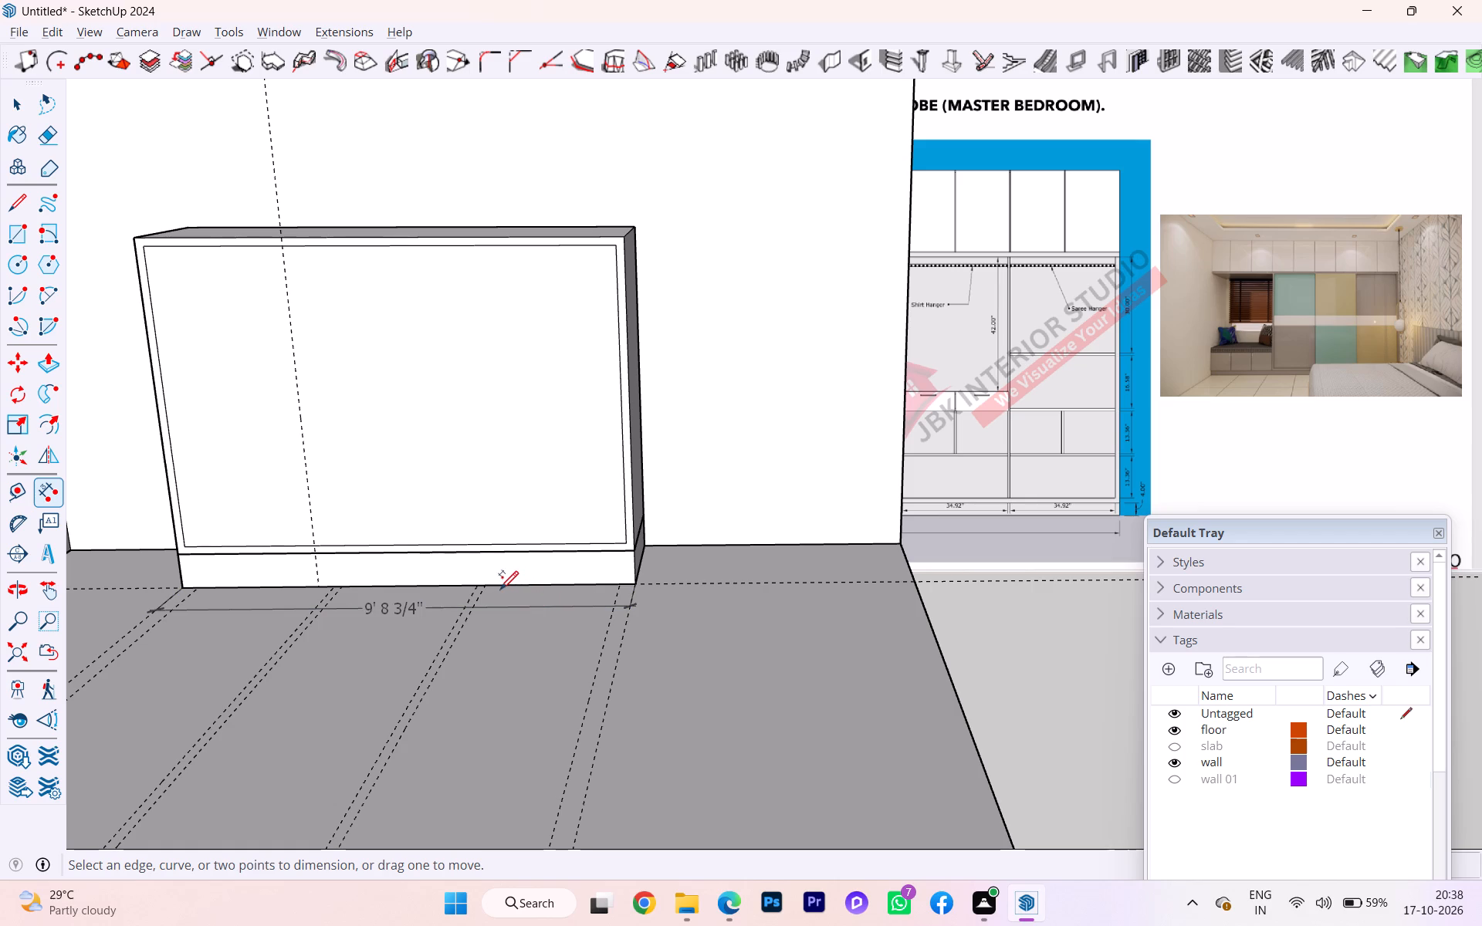
key("Escape")
key("Escape")
Place a second vertical guide 1" to the right of the first one to mark the first partition's thickness.
left_click(54, 491)
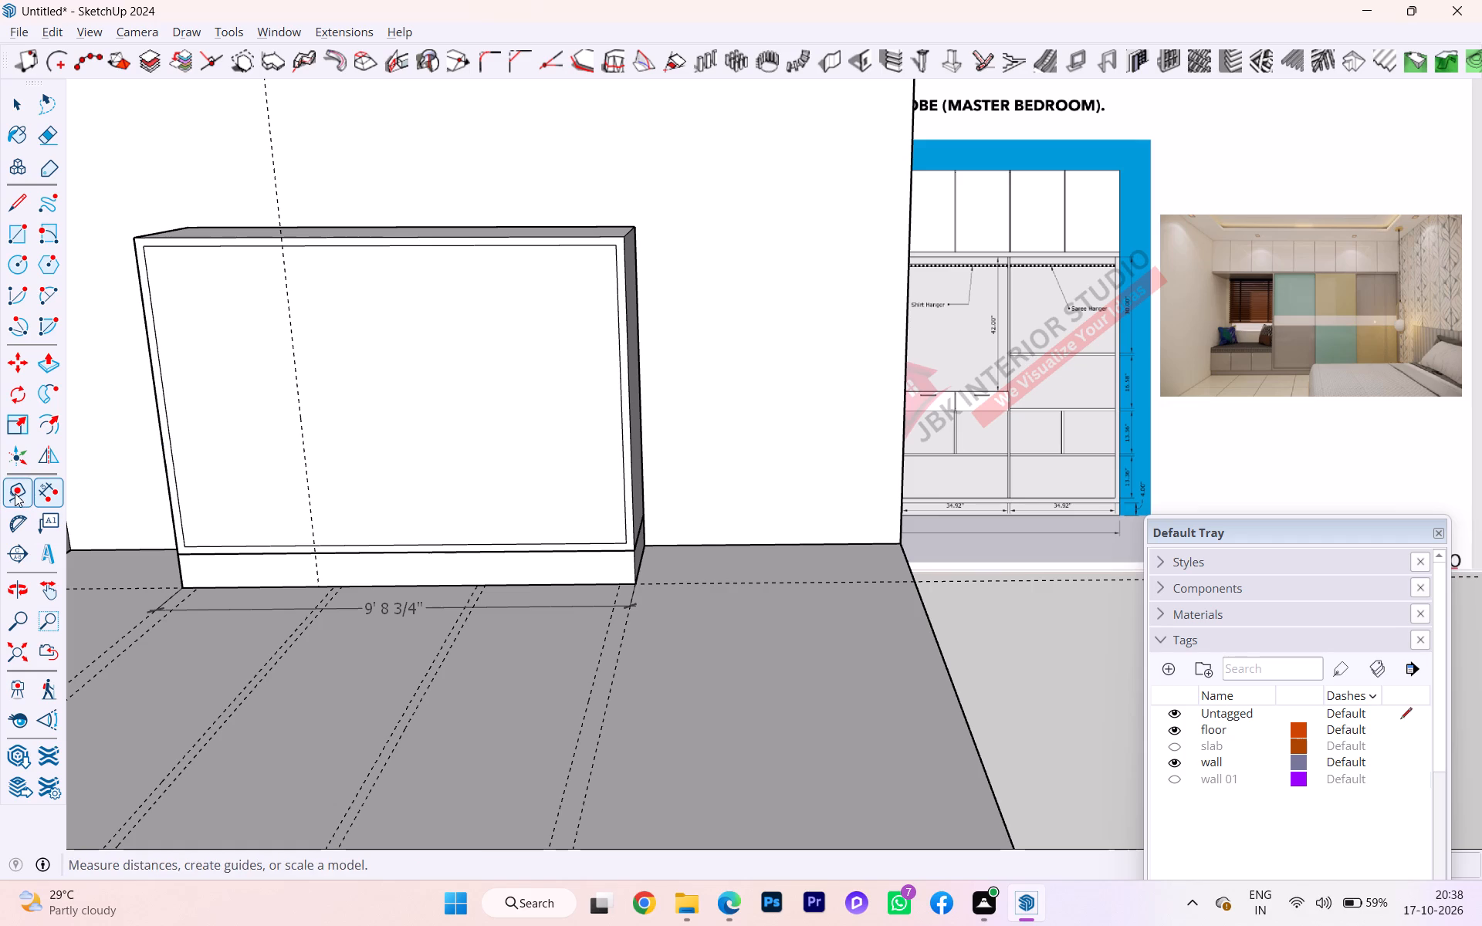
left_click(15, 493)
left_click(159, 453)
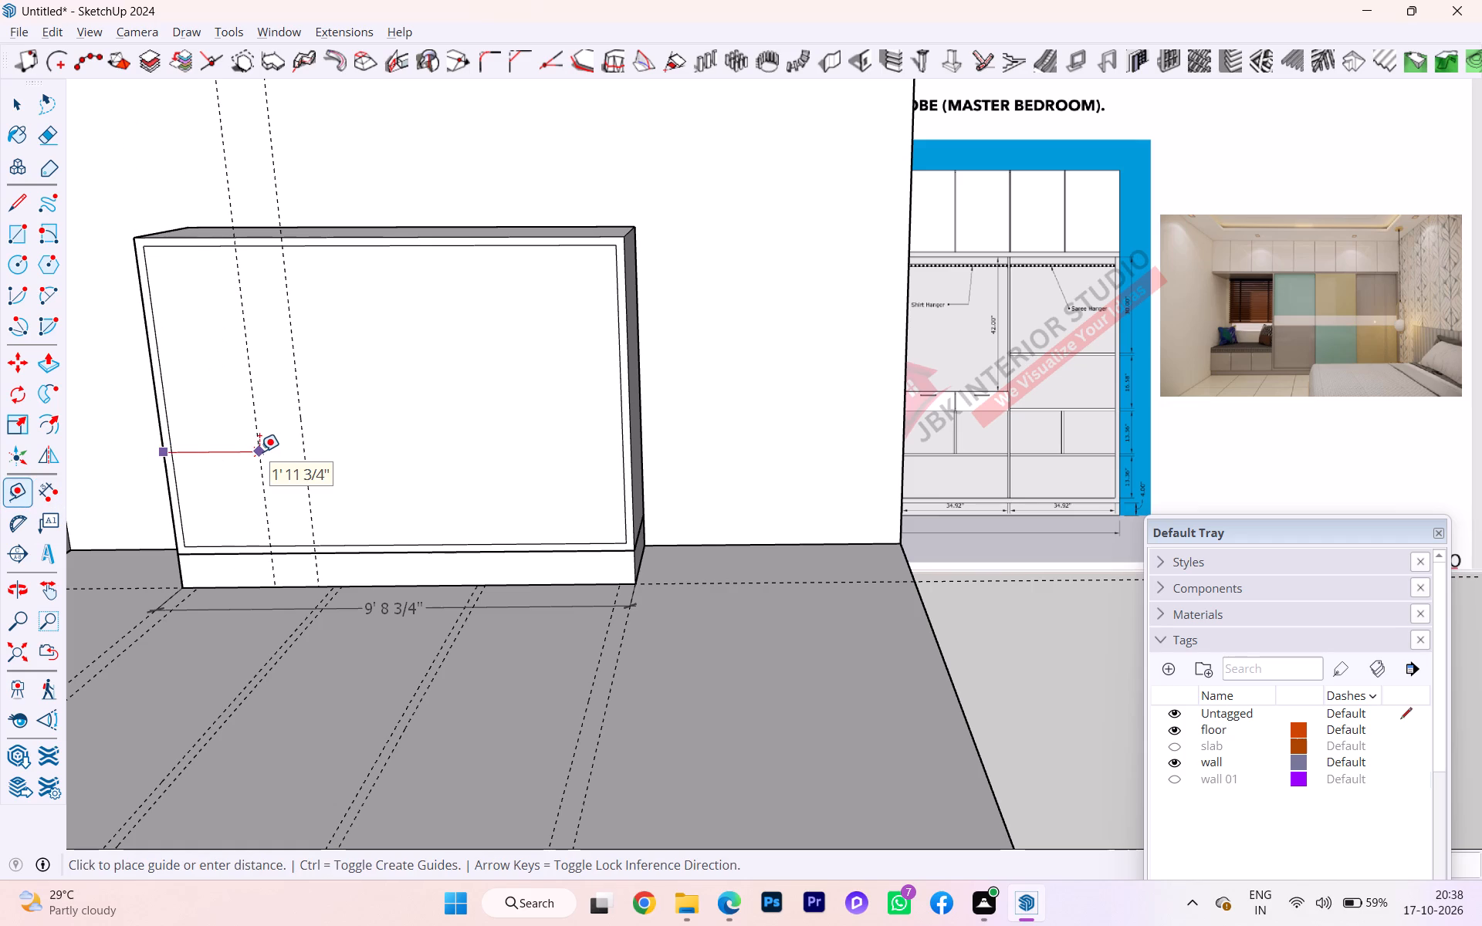
key("Escape")
left_click(300, 421)
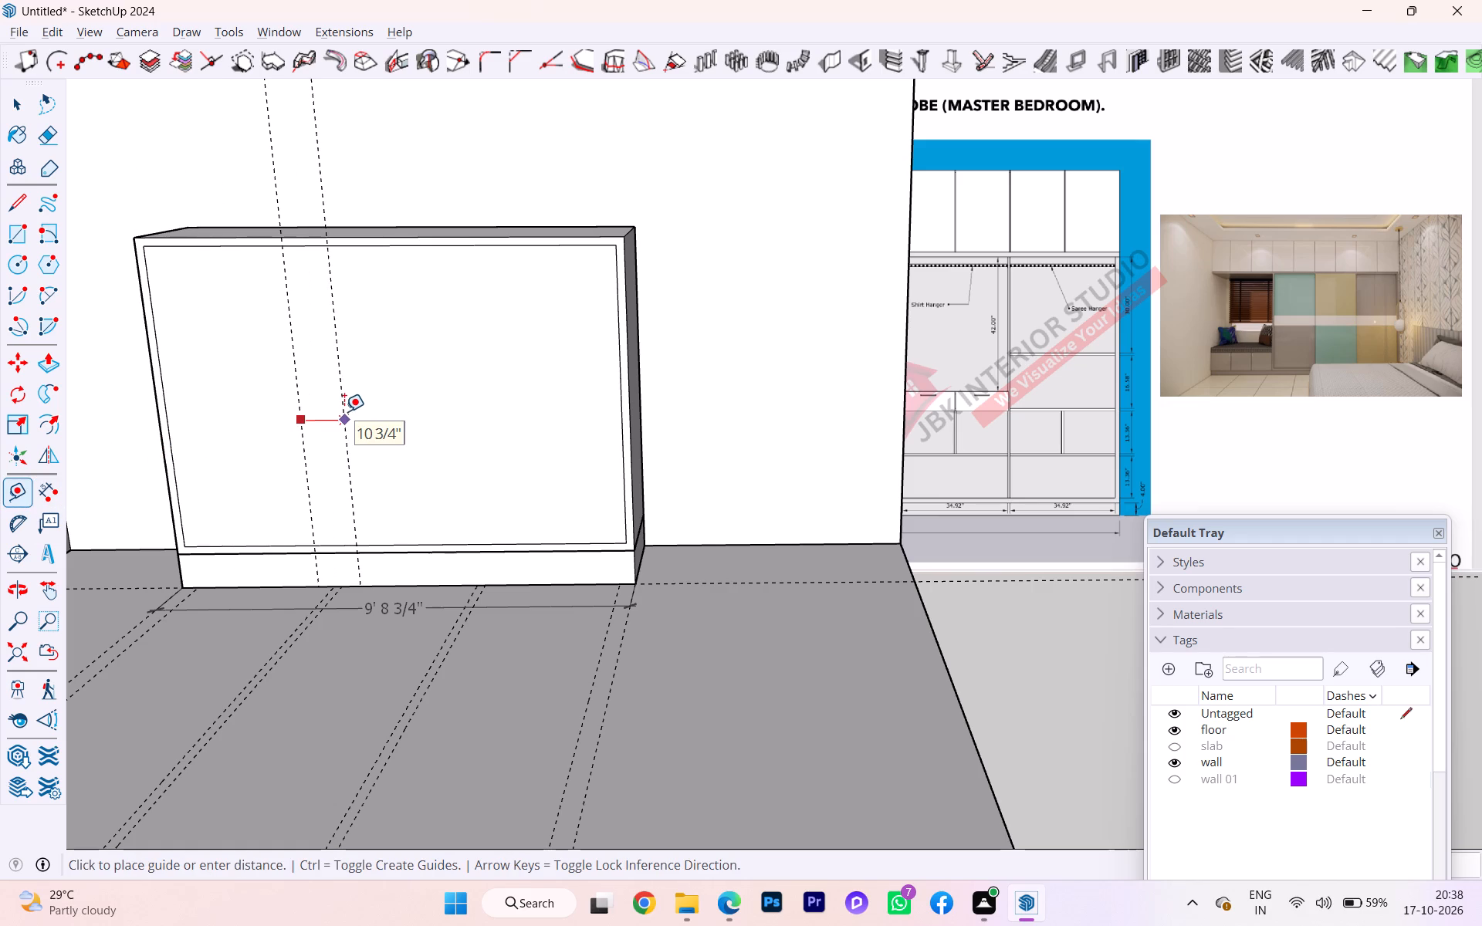
scroll(329, 418, "down", 6)
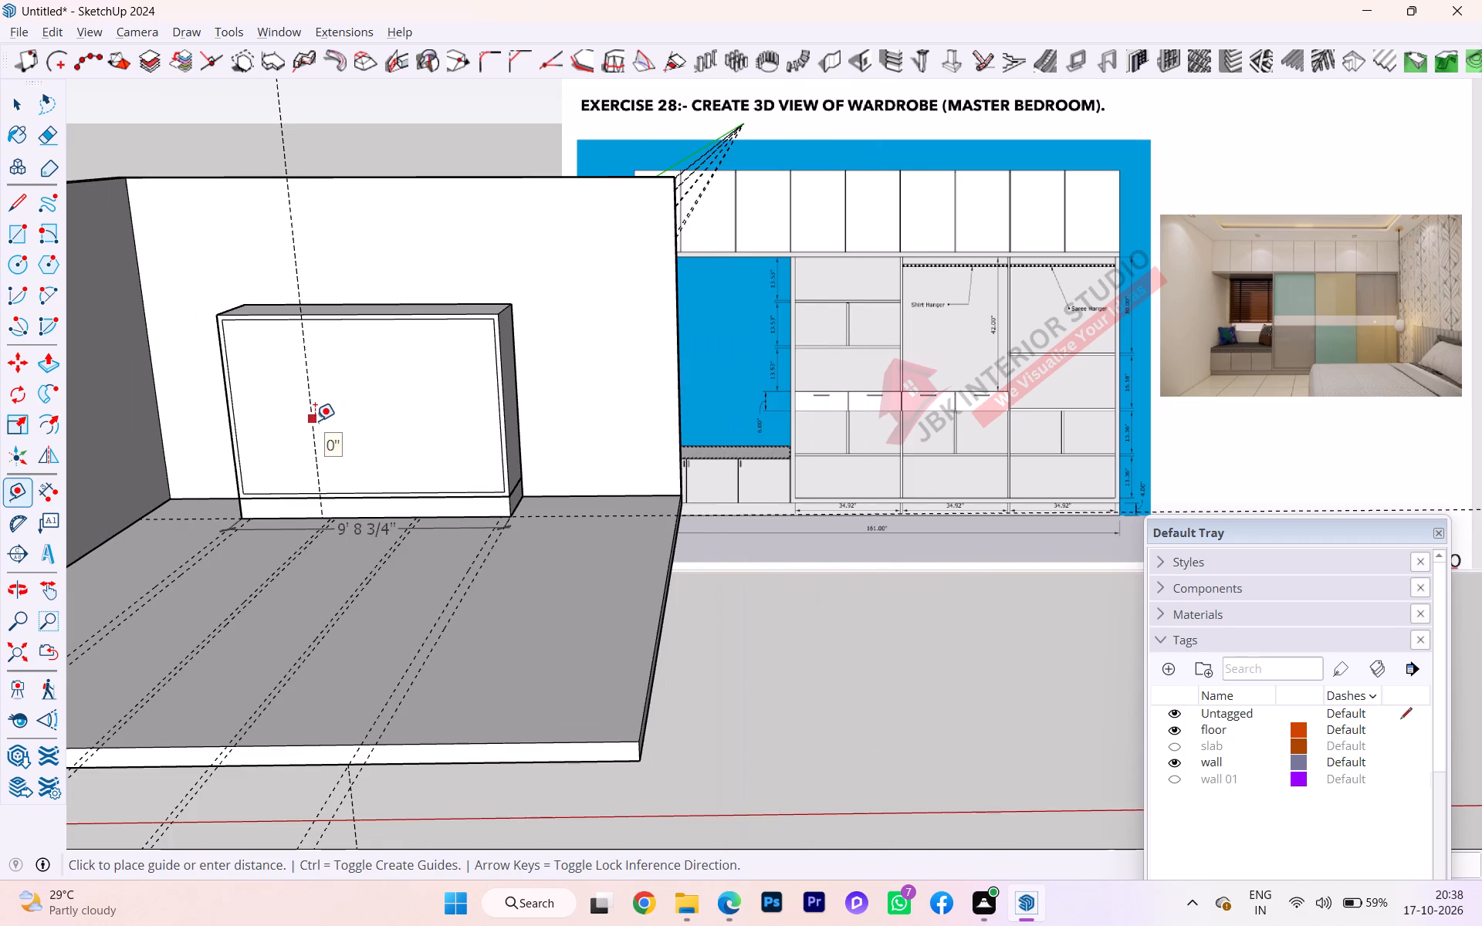
scroll(316, 420, "up", 1)
scroll(316, 419, "down", 1)
scroll(316, 418, "up", 1)
key("1")
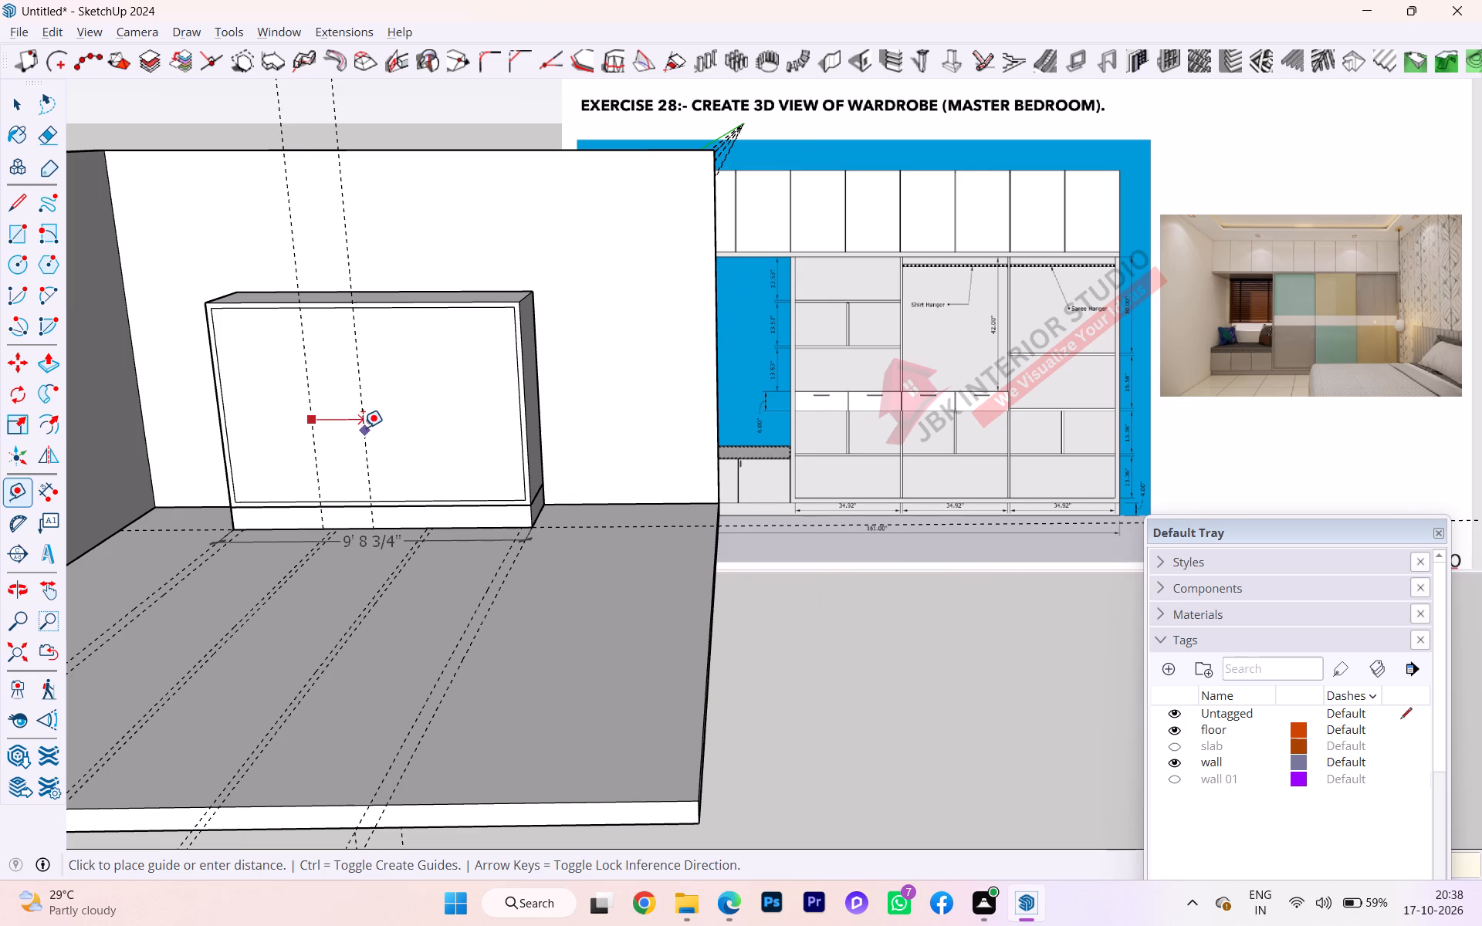
key("Return")
Place a vertical guide 34.92" to the right of the first partition's second guide, marking the middle compartment.
scroll(316, 438, "up", 3)
scroll(316, 438, "down", 1)
scroll(316, 438, "up", 5)
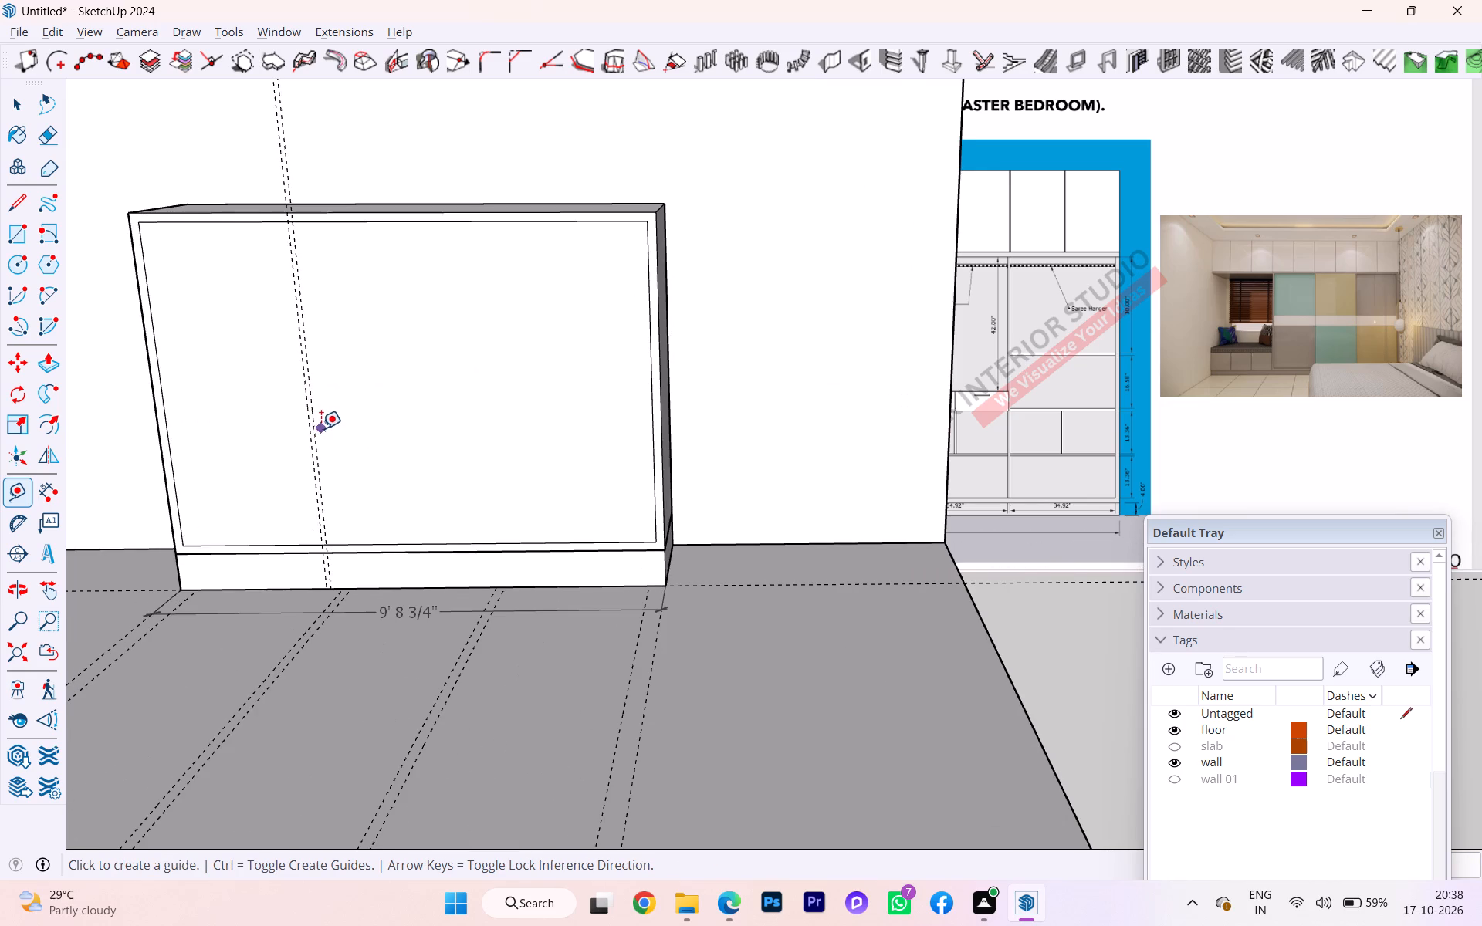
left_click(313, 429)
scroll(376, 424, "down", 2)
scroll(376, 424, "up", 1)
scroll(362, 421, "down", 2)
scroll(362, 421, "up", 1)
type("34.")
key("9")
key("2")
key("Return")
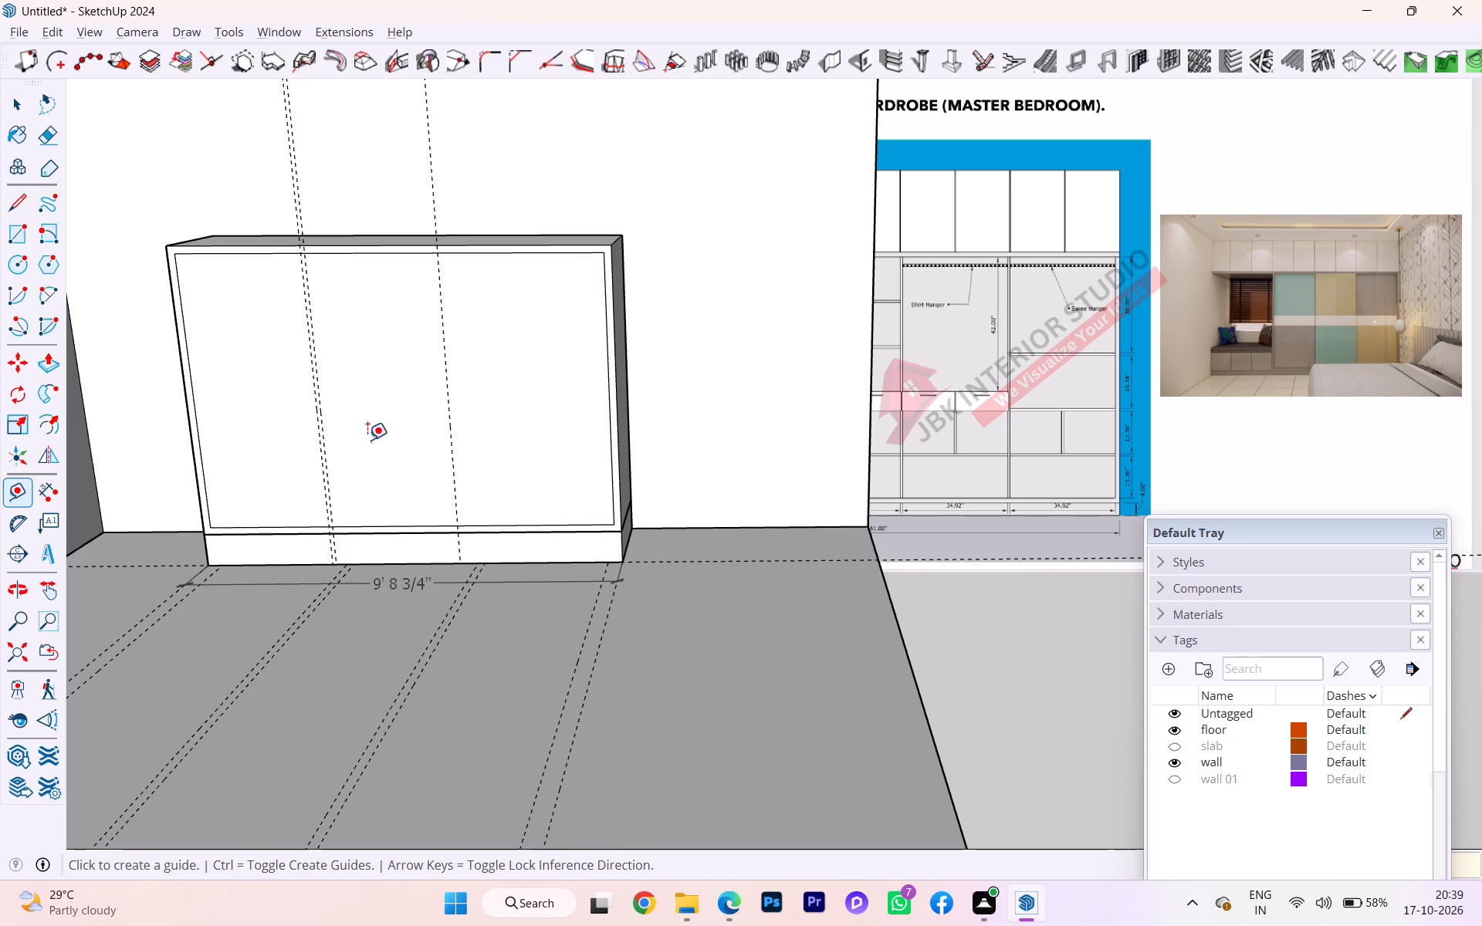
Place another vertical guide 1" to the right of the middle compartment's guide to mark the second partition's thickness.
left_click(445, 414)
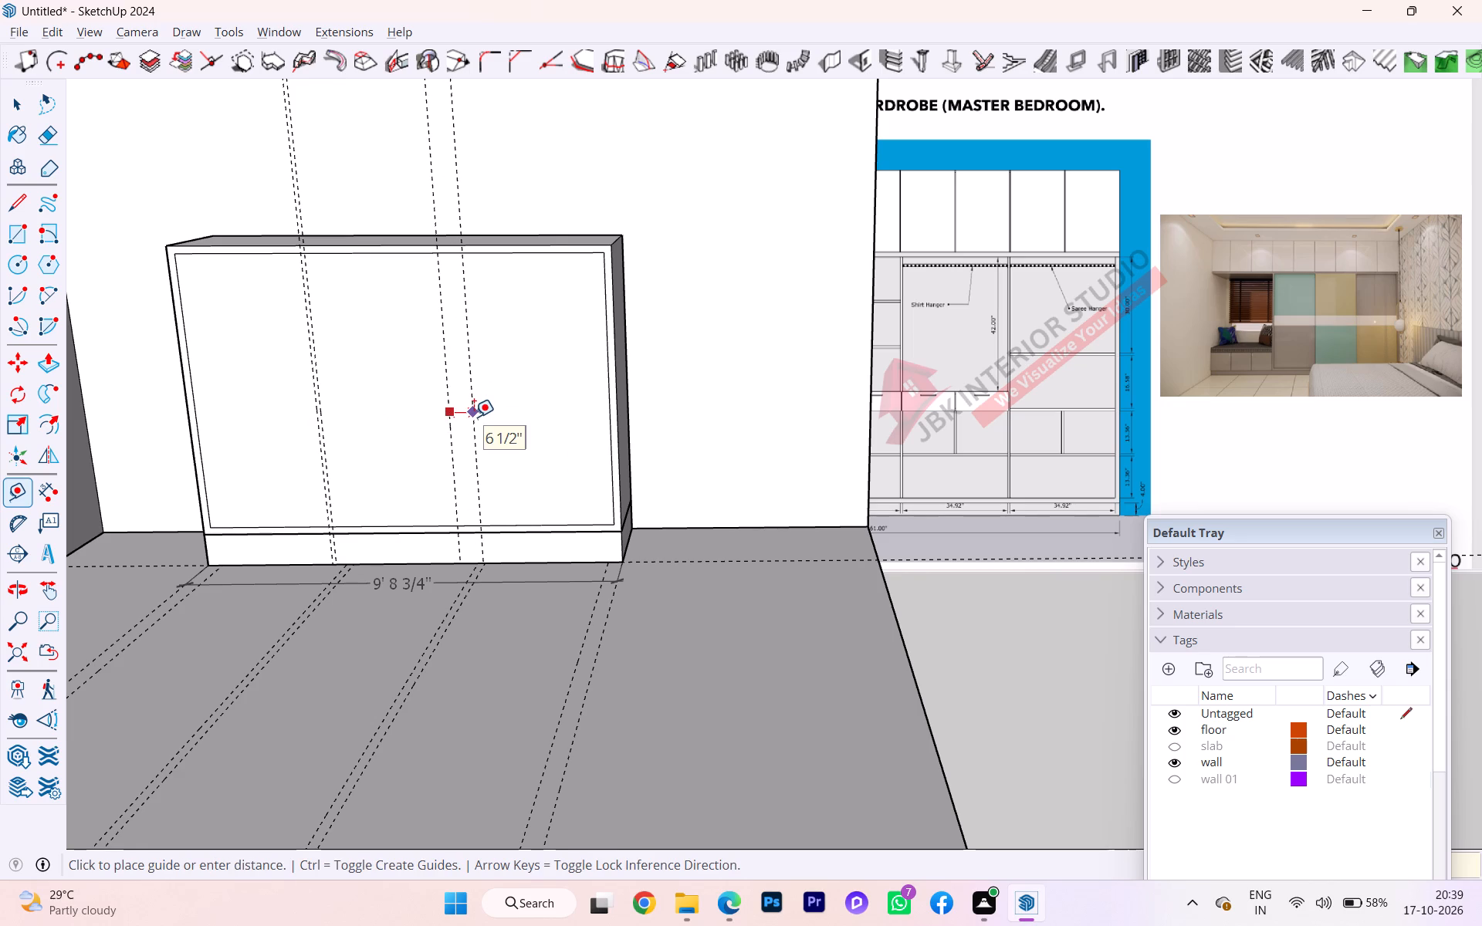
key("2")
key("BackSpace")
key("1")
key("Return")
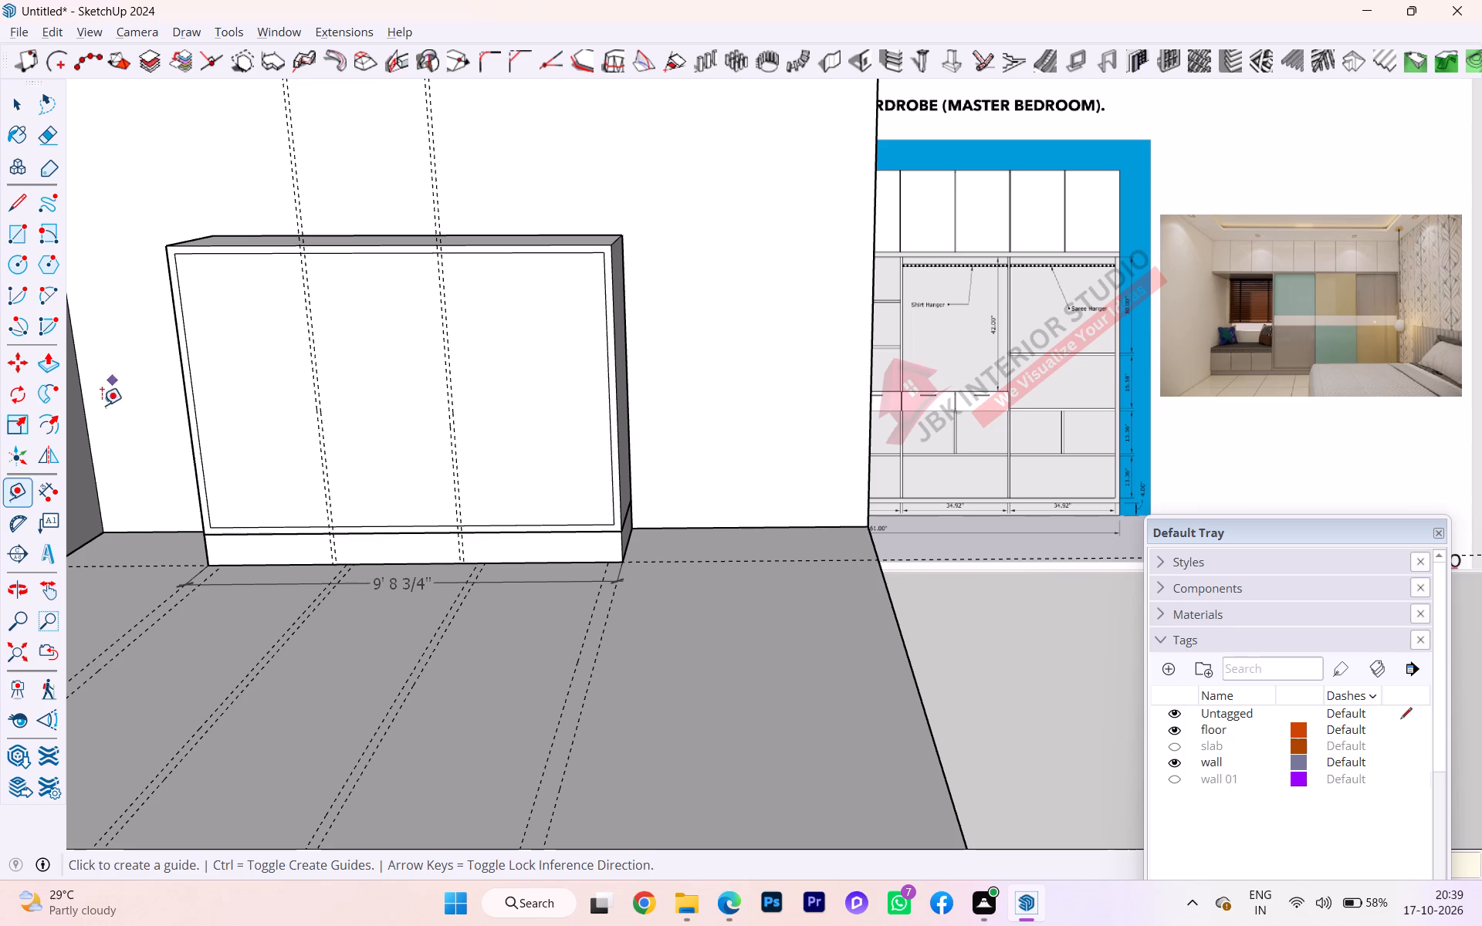
Measure the remaining compartment's width from the last guide to the frame's inner right corner.
left_click(39, 479)
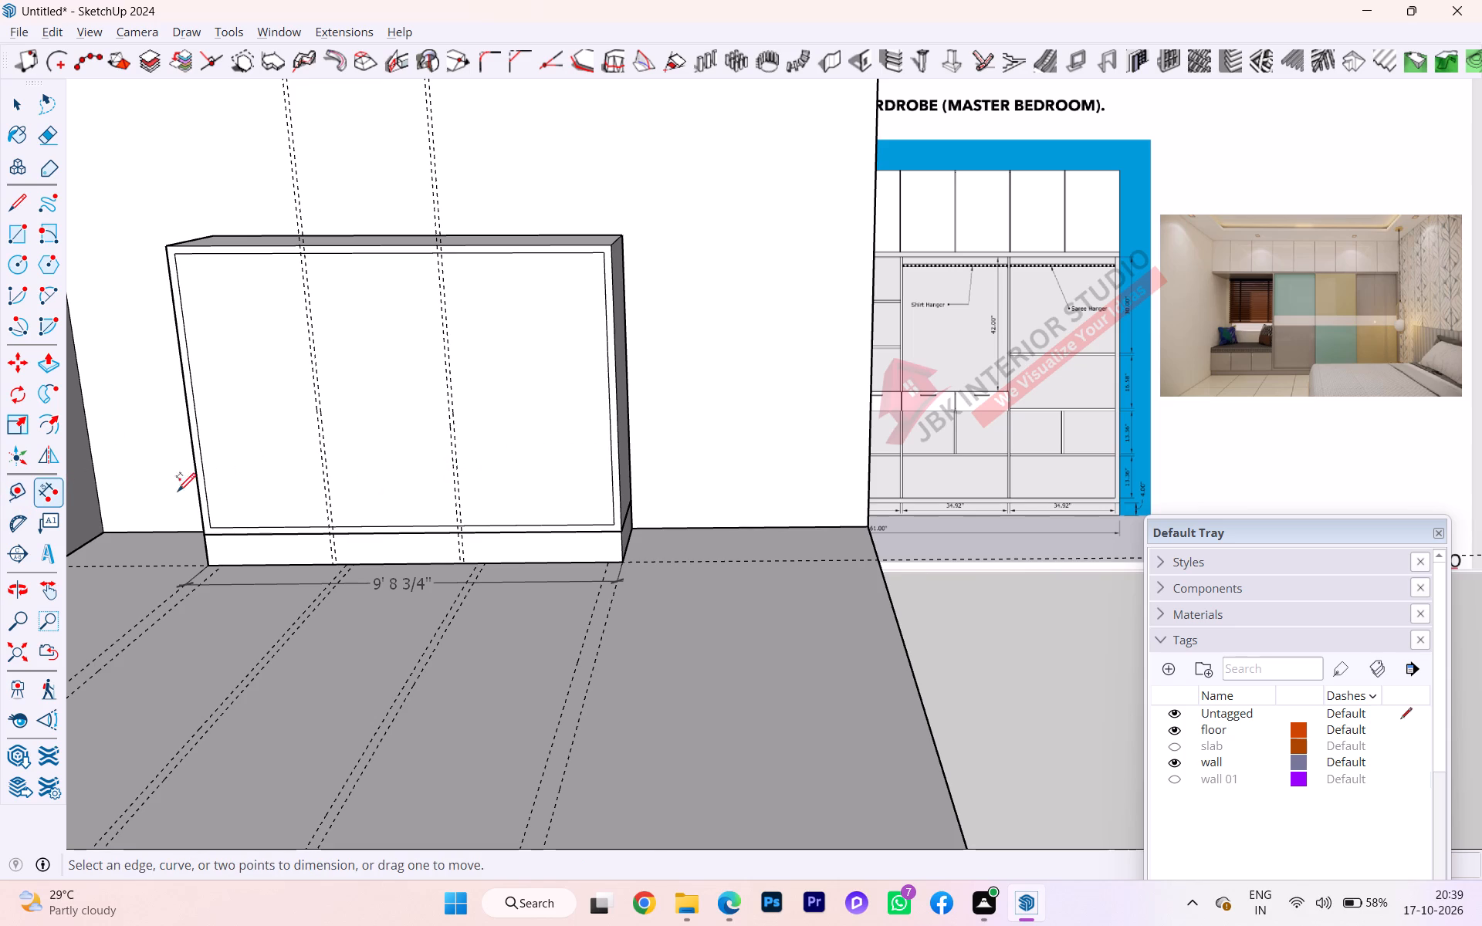
left_click(47, 491)
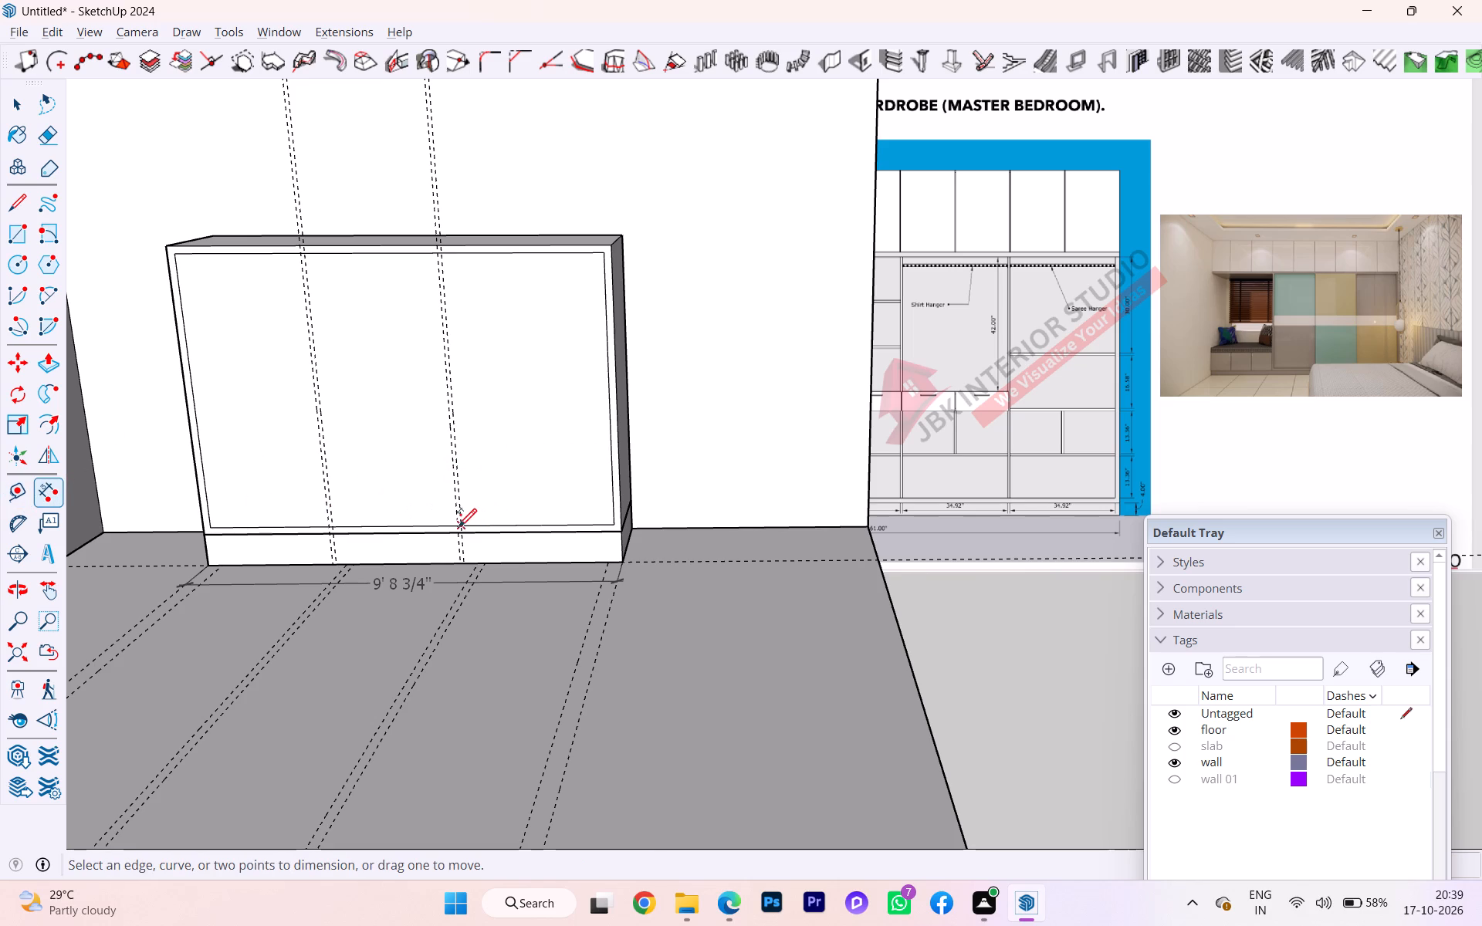
left_click(458, 526)
key("Escape")
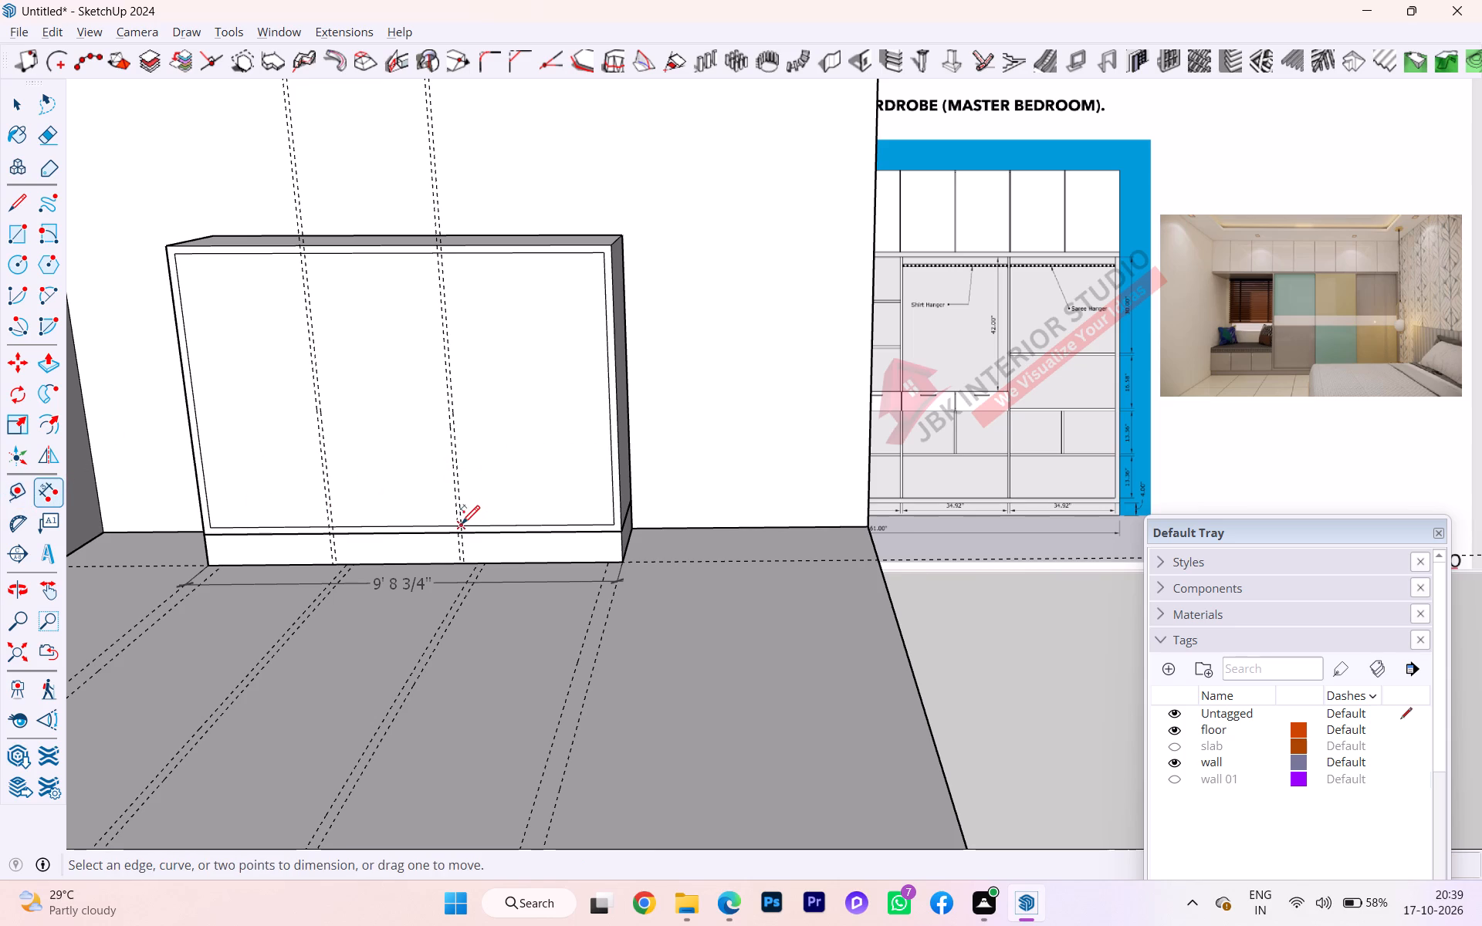
left_click(462, 522)
left_click(615, 522)
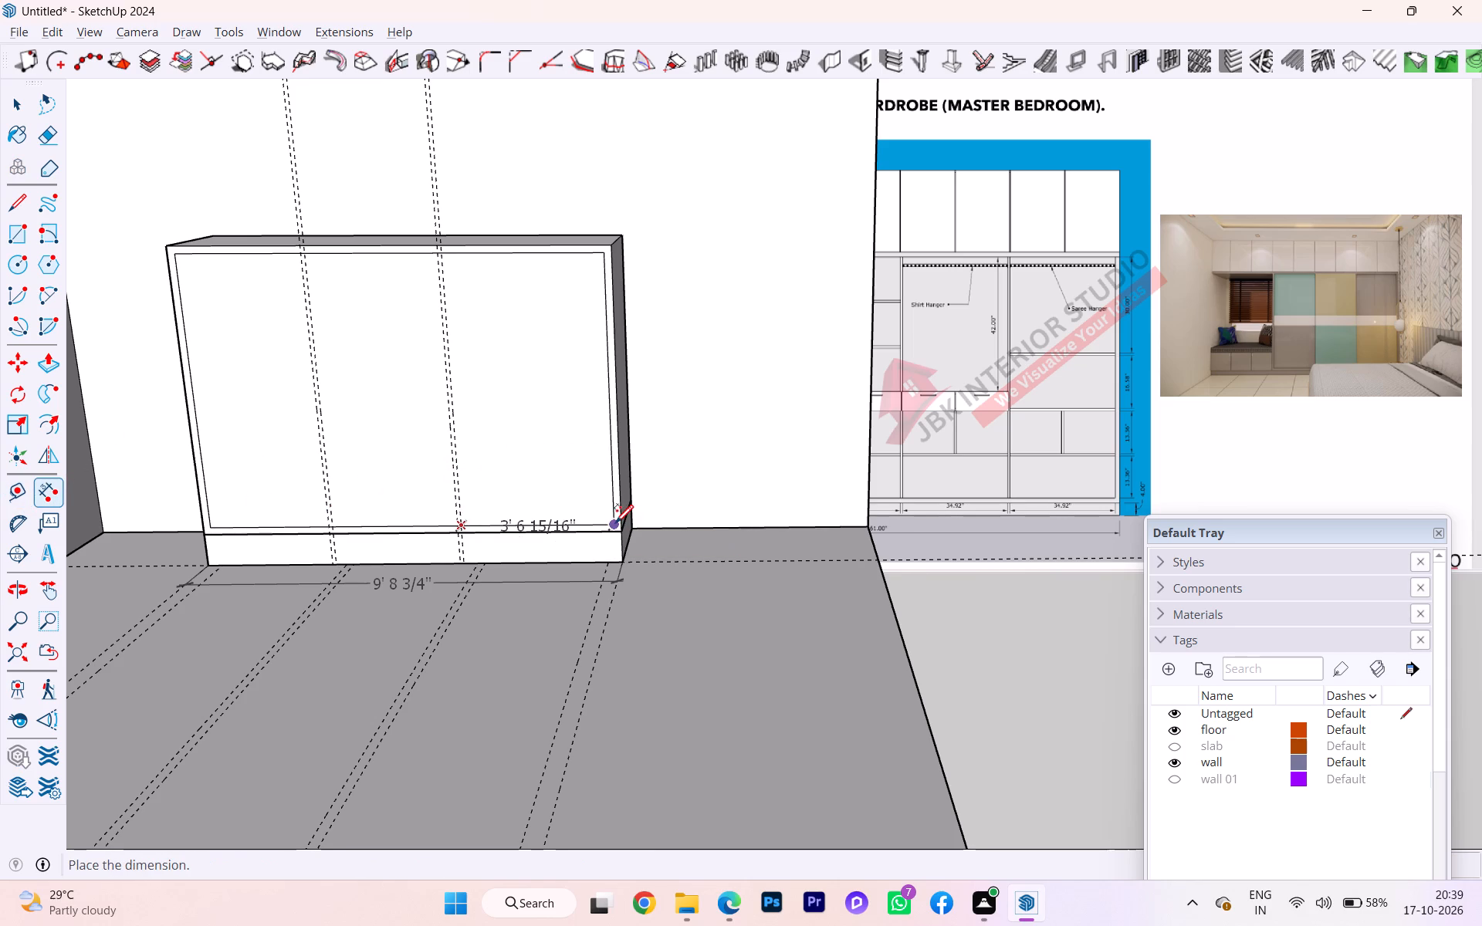
key("Escape")
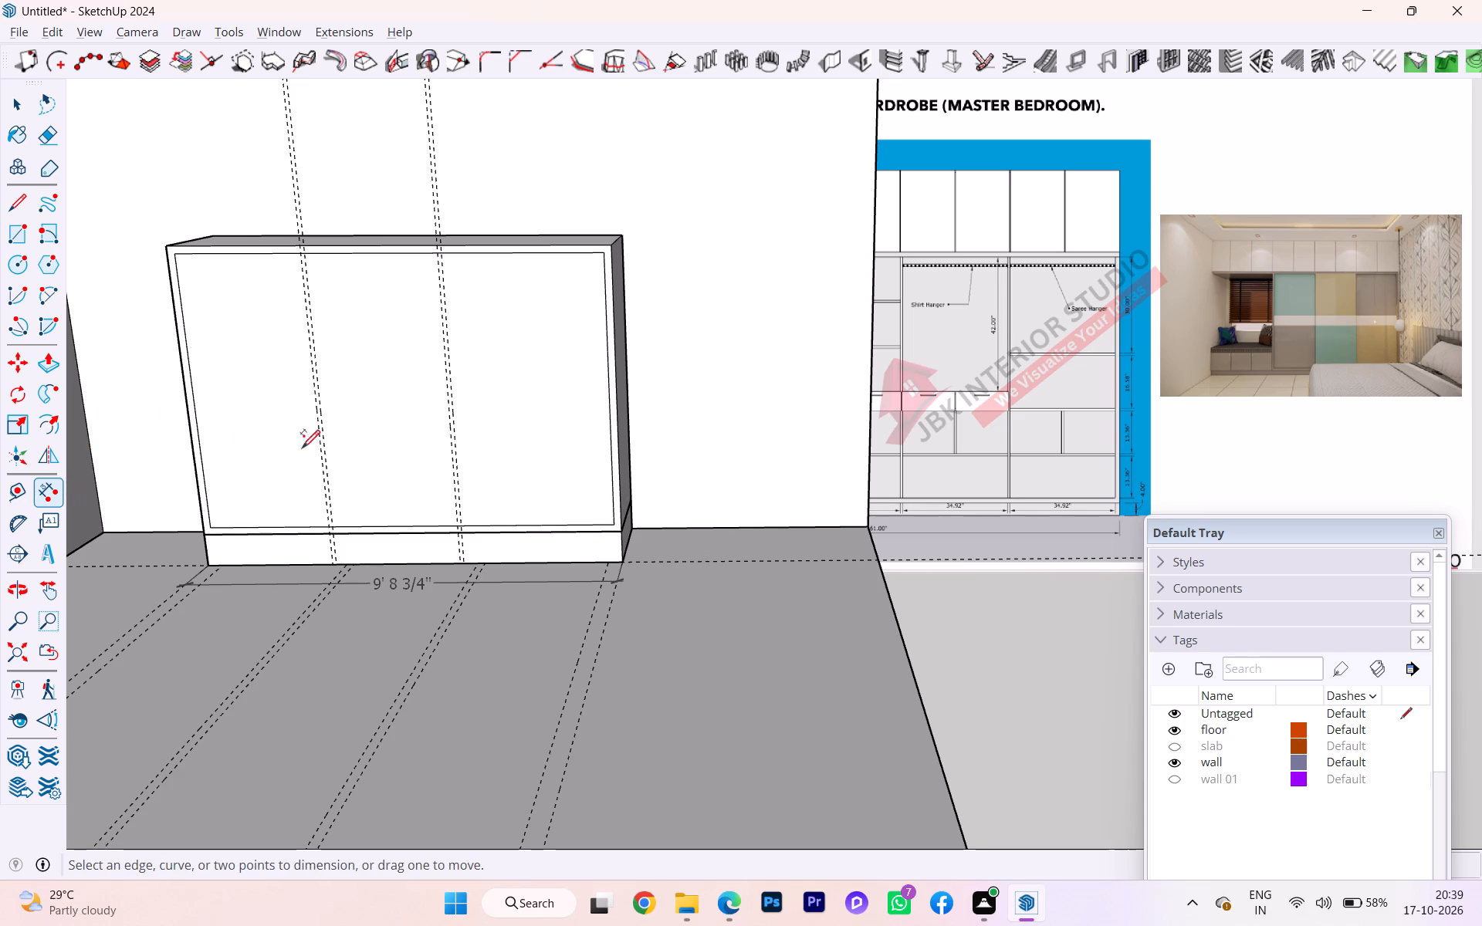
Place a vertical guide 34.92" to the right of the second partition's last guide to mark the third compartment.
left_click(462, 411)
left_click(17, 486)
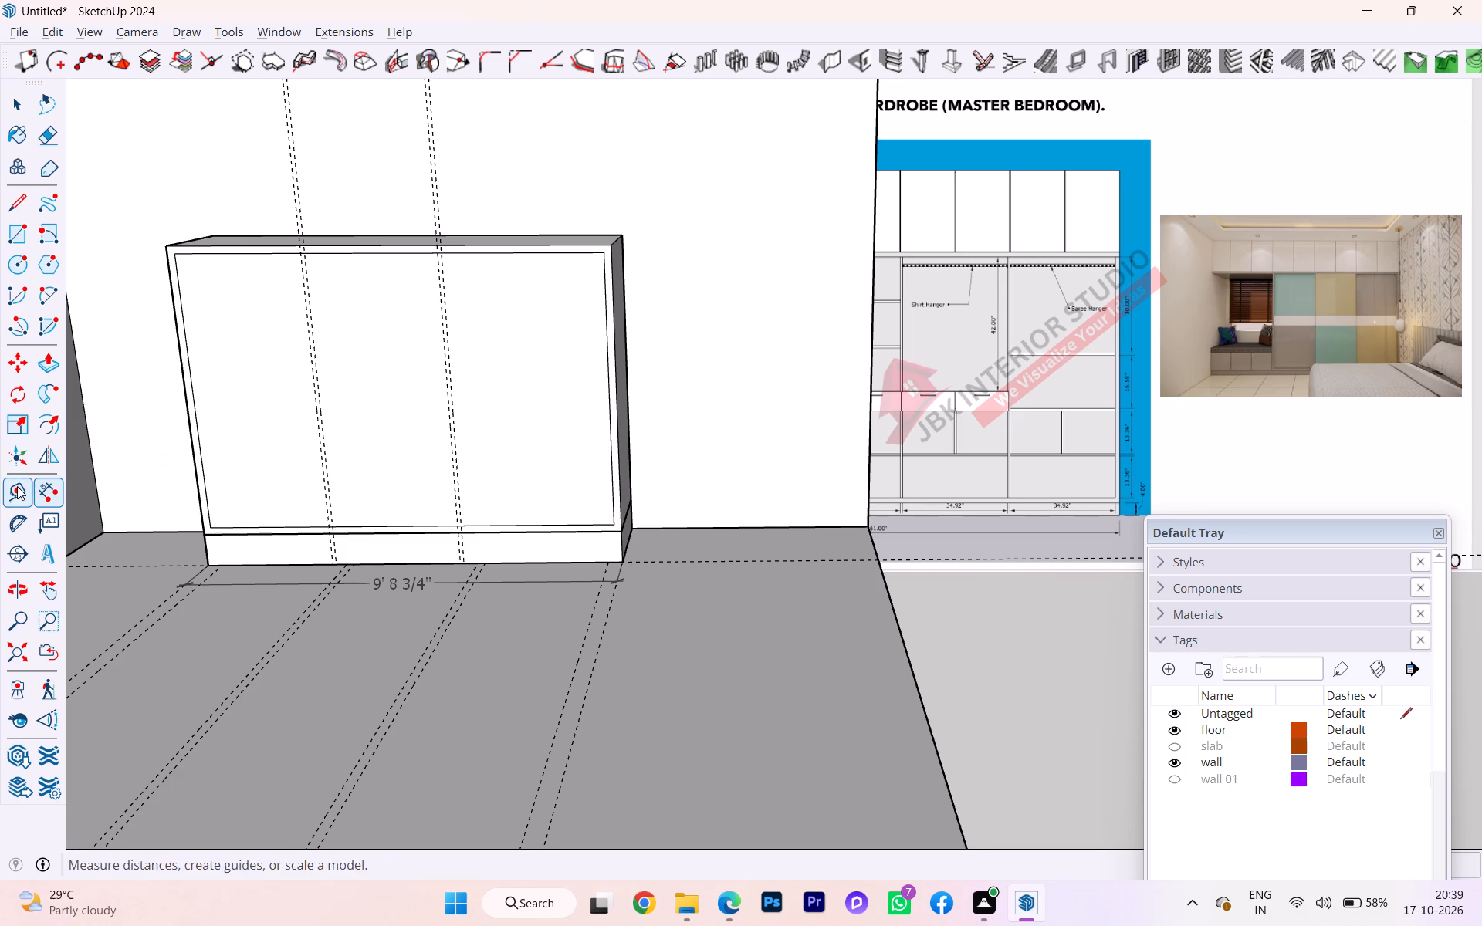
left_click(456, 417)
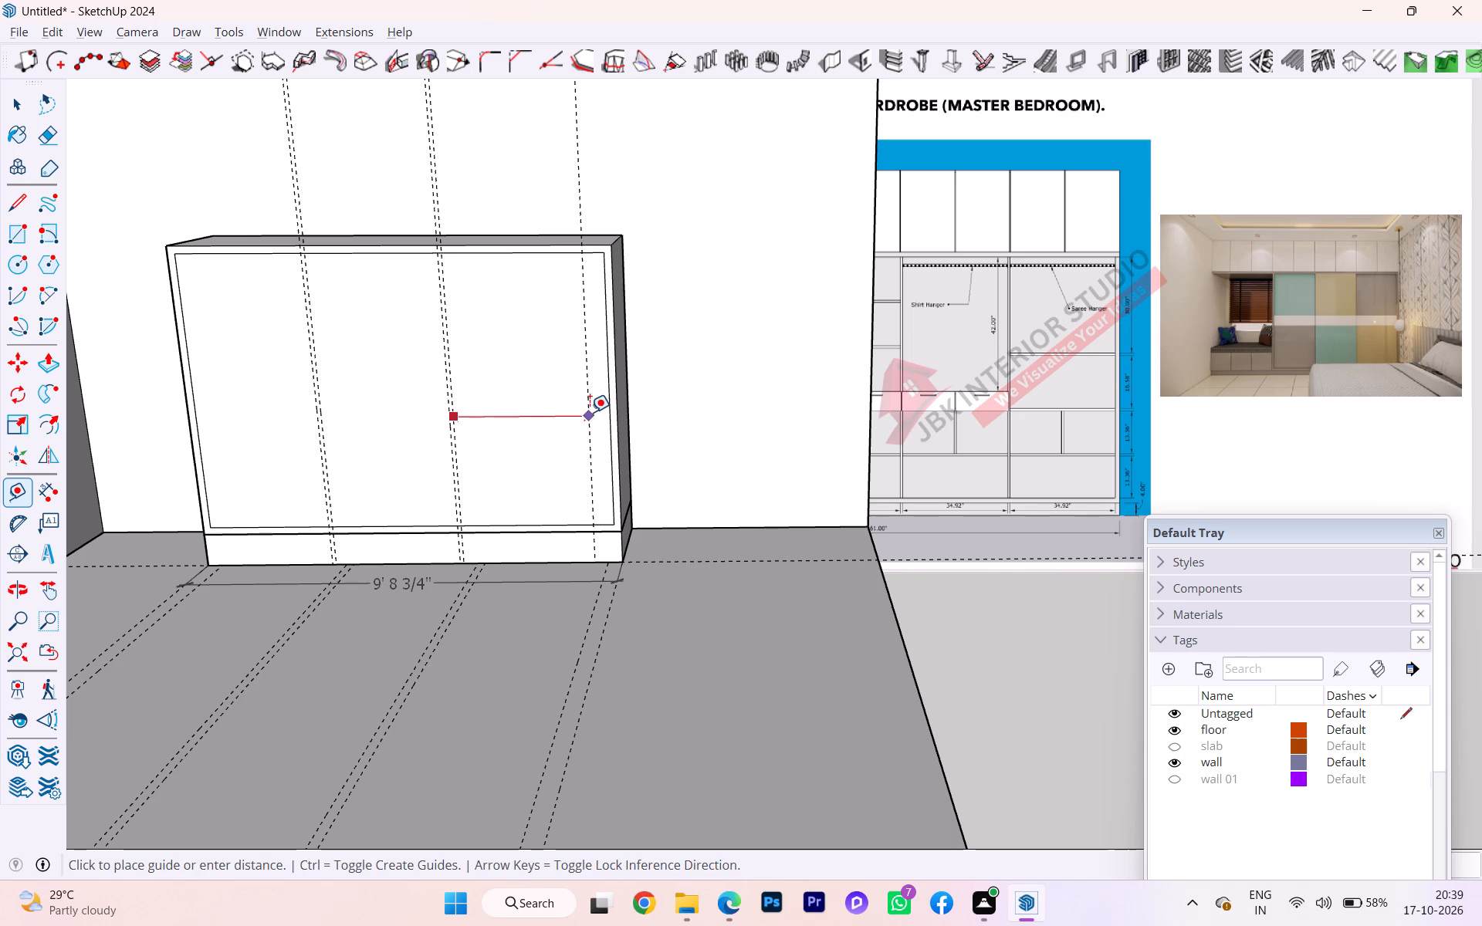
type("34.92")
key("Return")
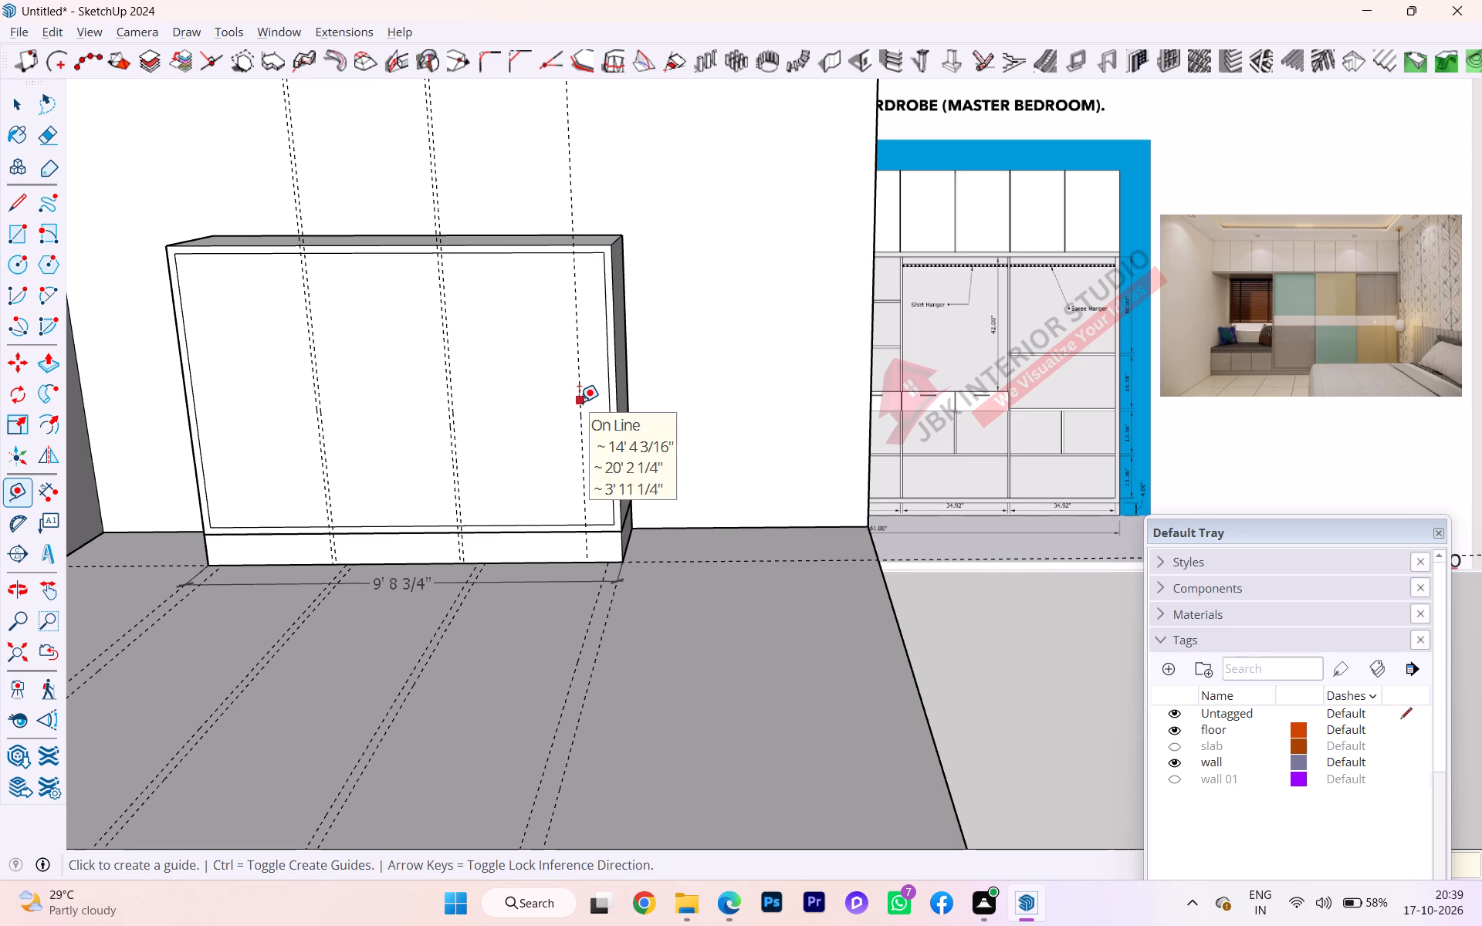
Place another vertical guide 2" to the right of the third compartment's guide to mark the right frame's thickness.
left_click(579, 402)
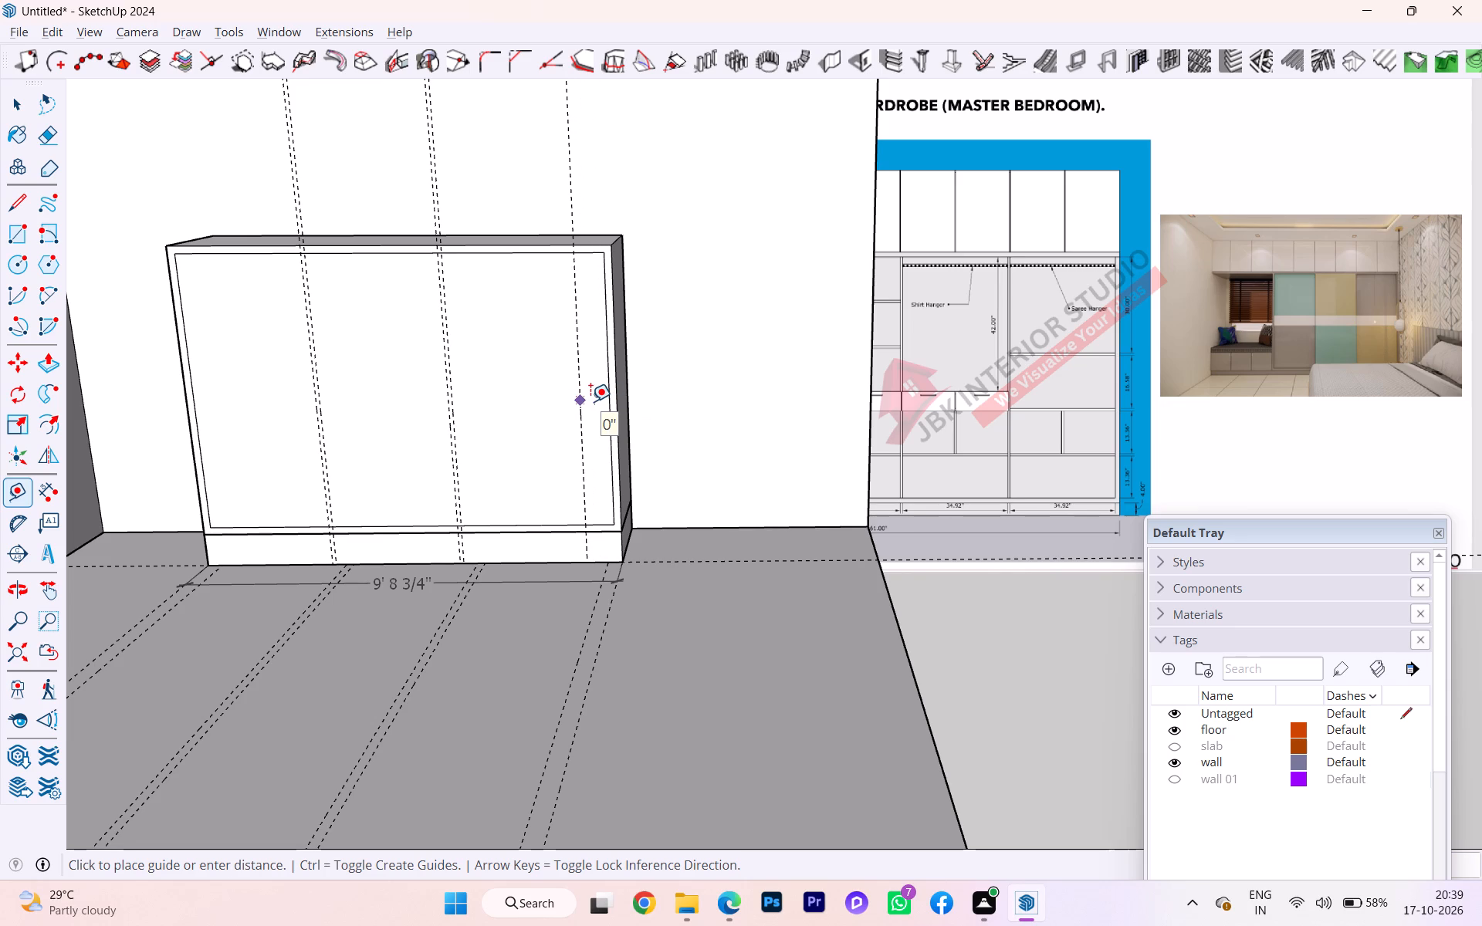
key("2")
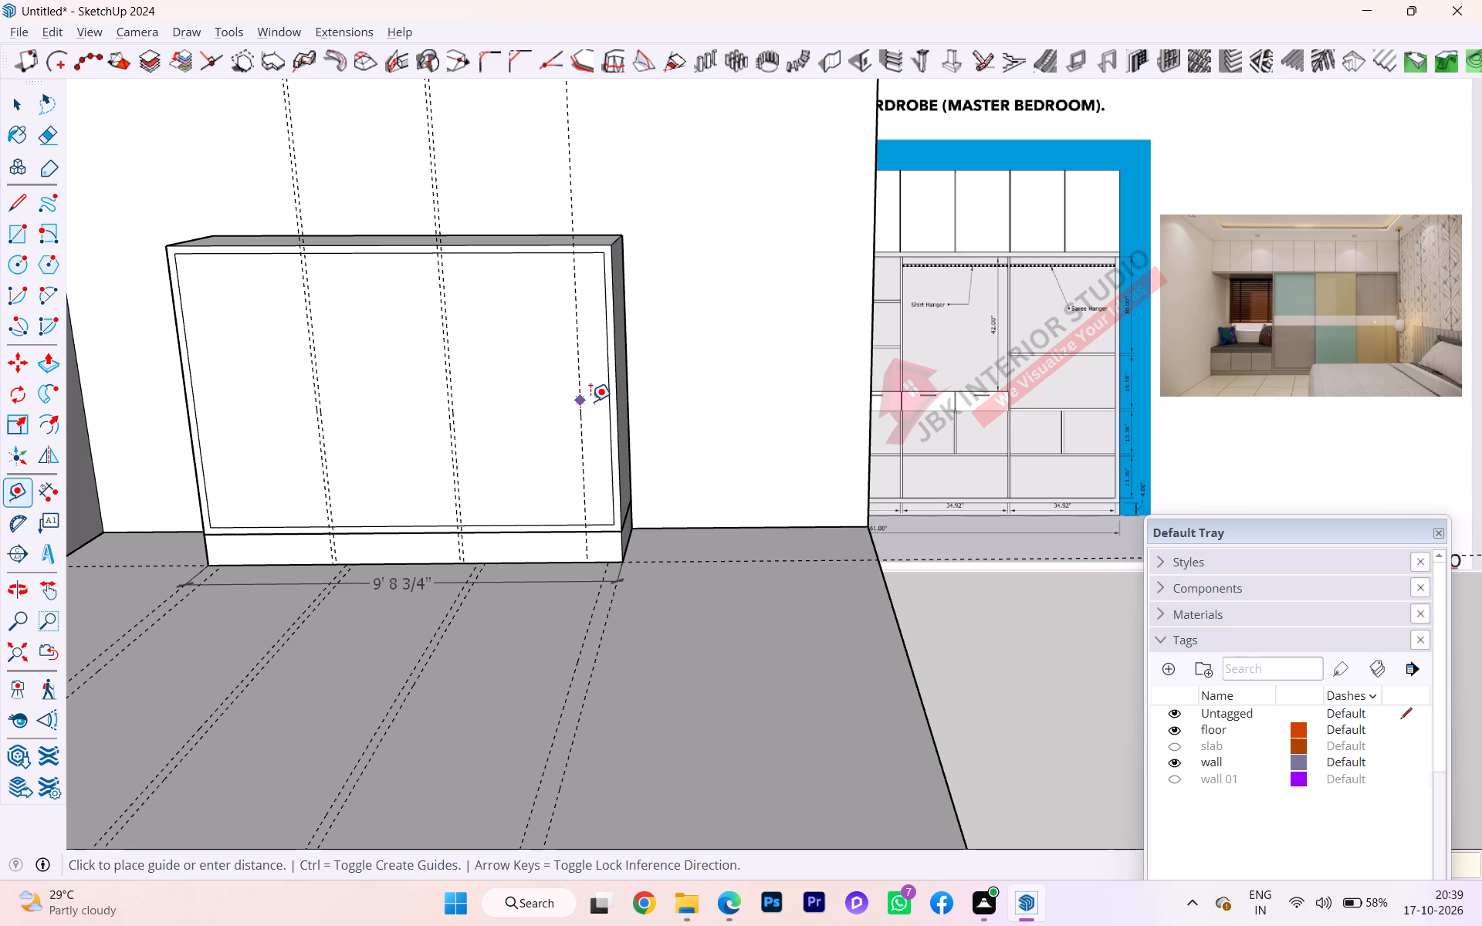
key("Return")
key("Return")
left_click(582, 410)
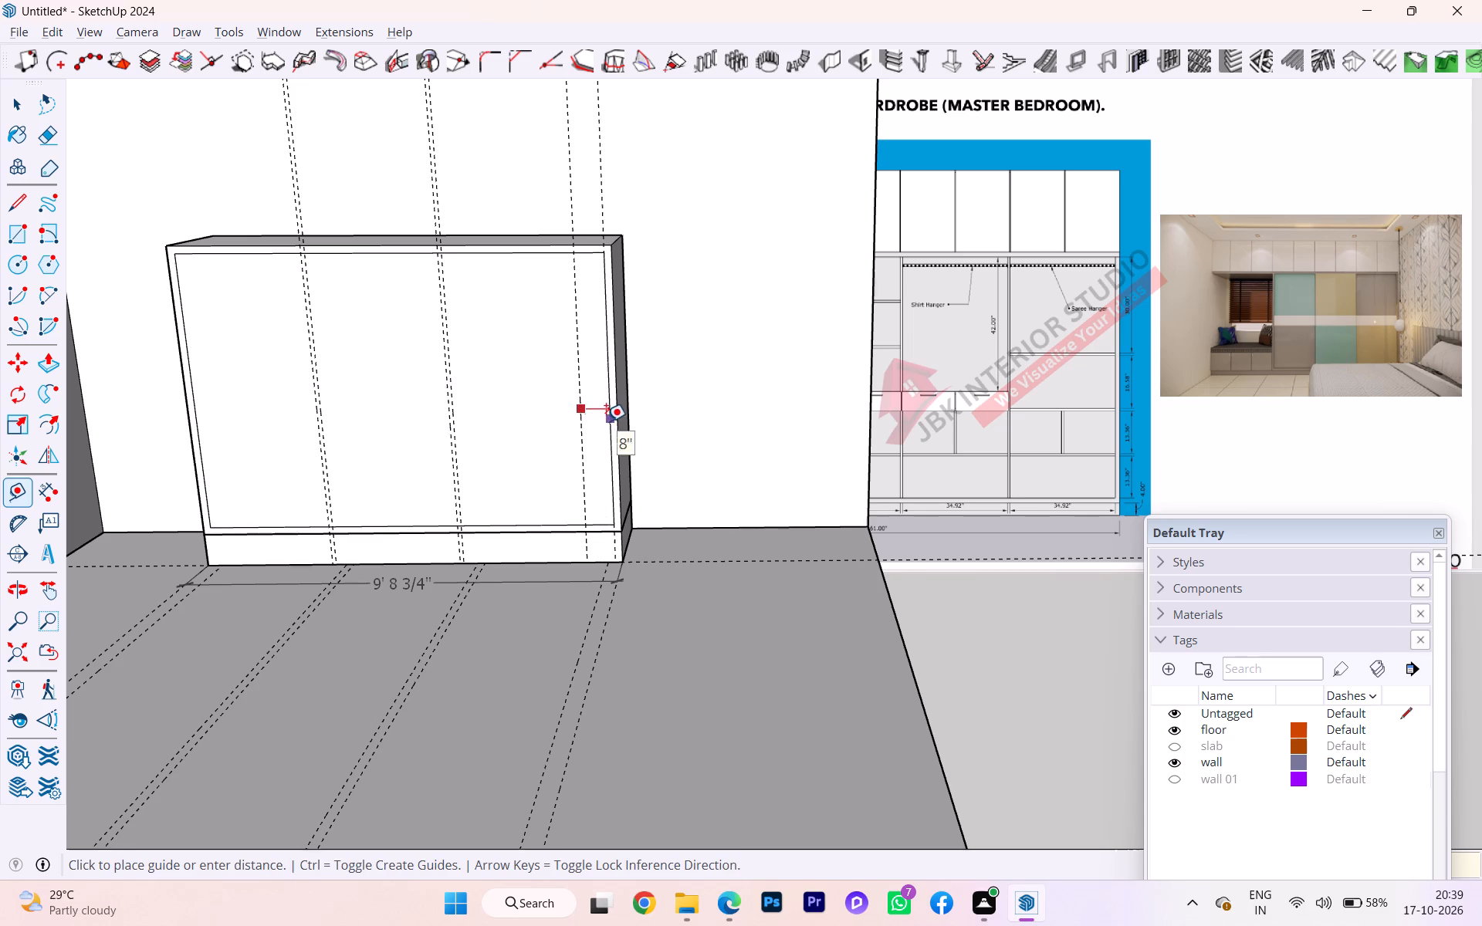
key("2")
key("Return")
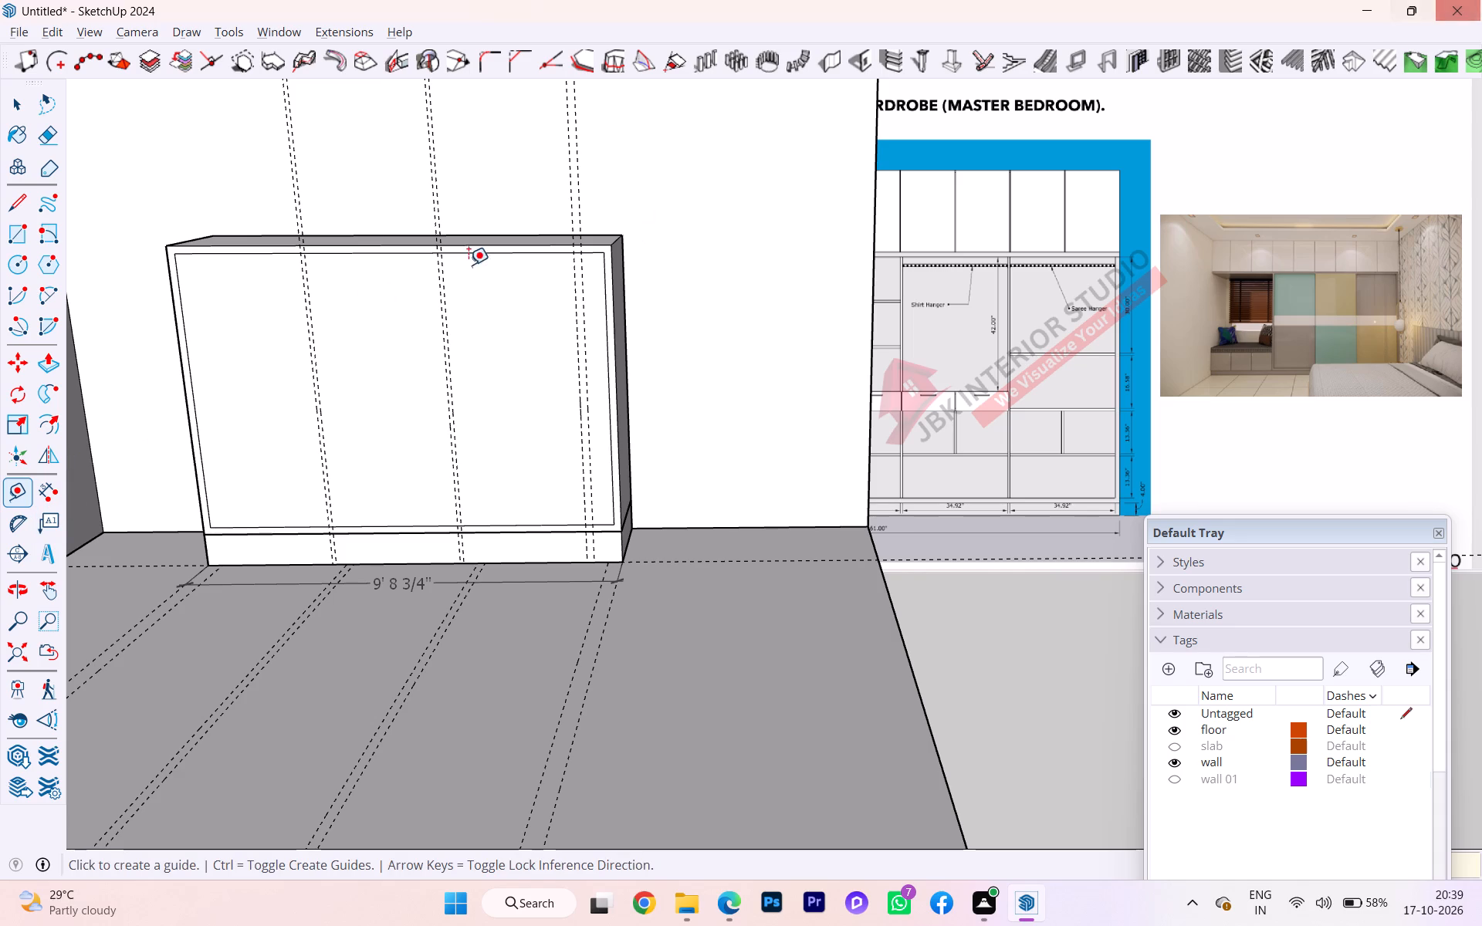
Push the wardrobe body's right side face inward with Push/Pull until it meets the outermost vertical guide.
left_click(16, 96)
scroll(648, 424, "down", 1)
middle_click_drag(644, 425, 498, 384)
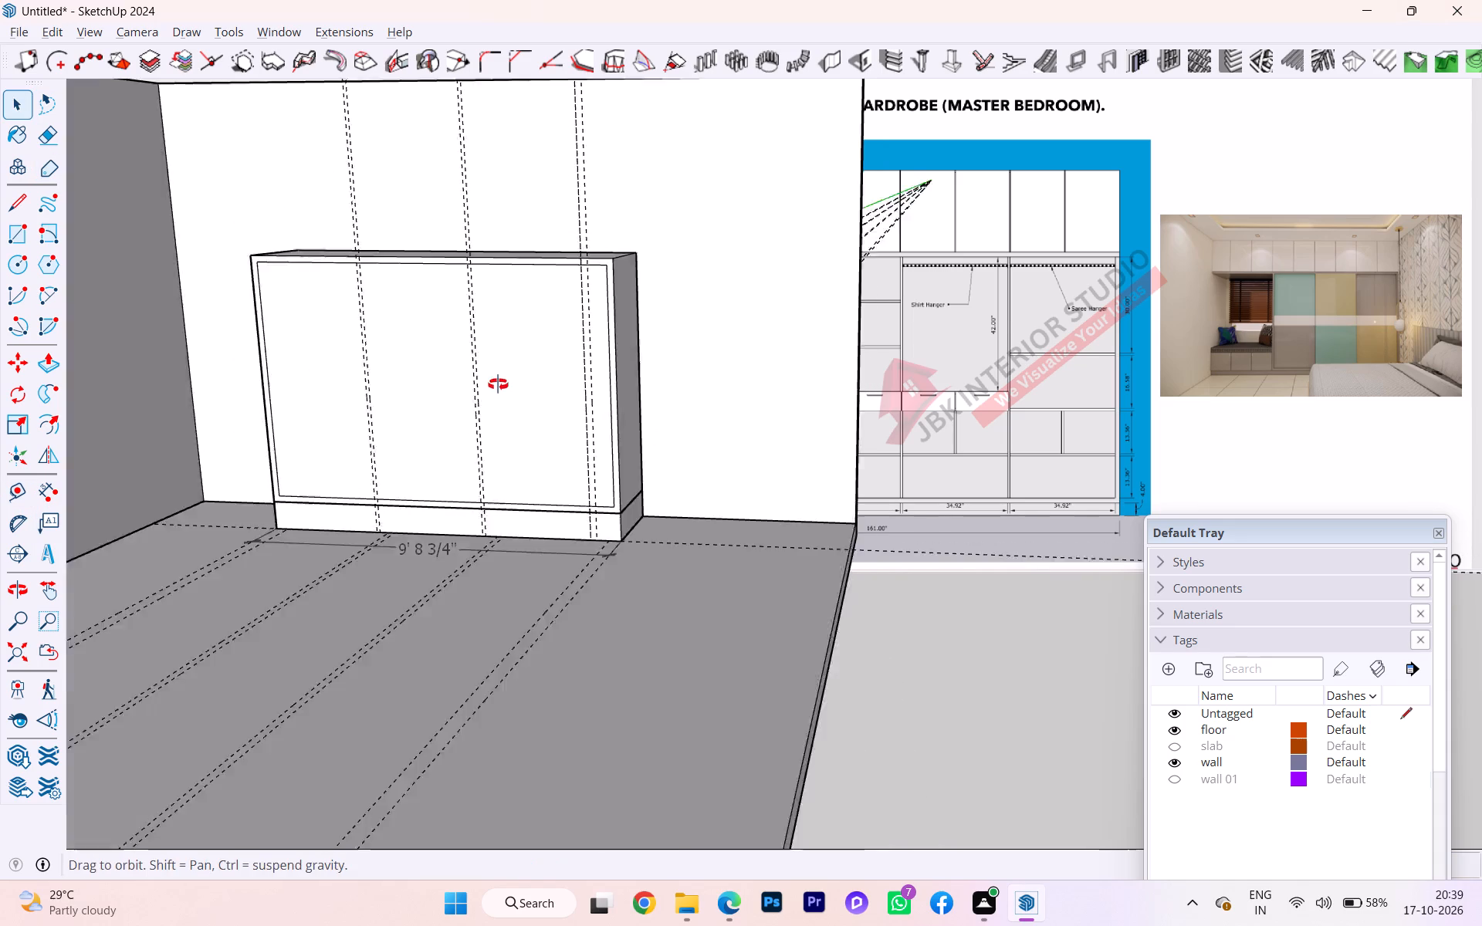
middle_click_drag(498, 384, 445, 367)
scroll(641, 387, "up", 3)
scroll(641, 387, "down", 2)
scroll(641, 387, "up", 5)
left_click(638, 400)
triple_click(631, 404)
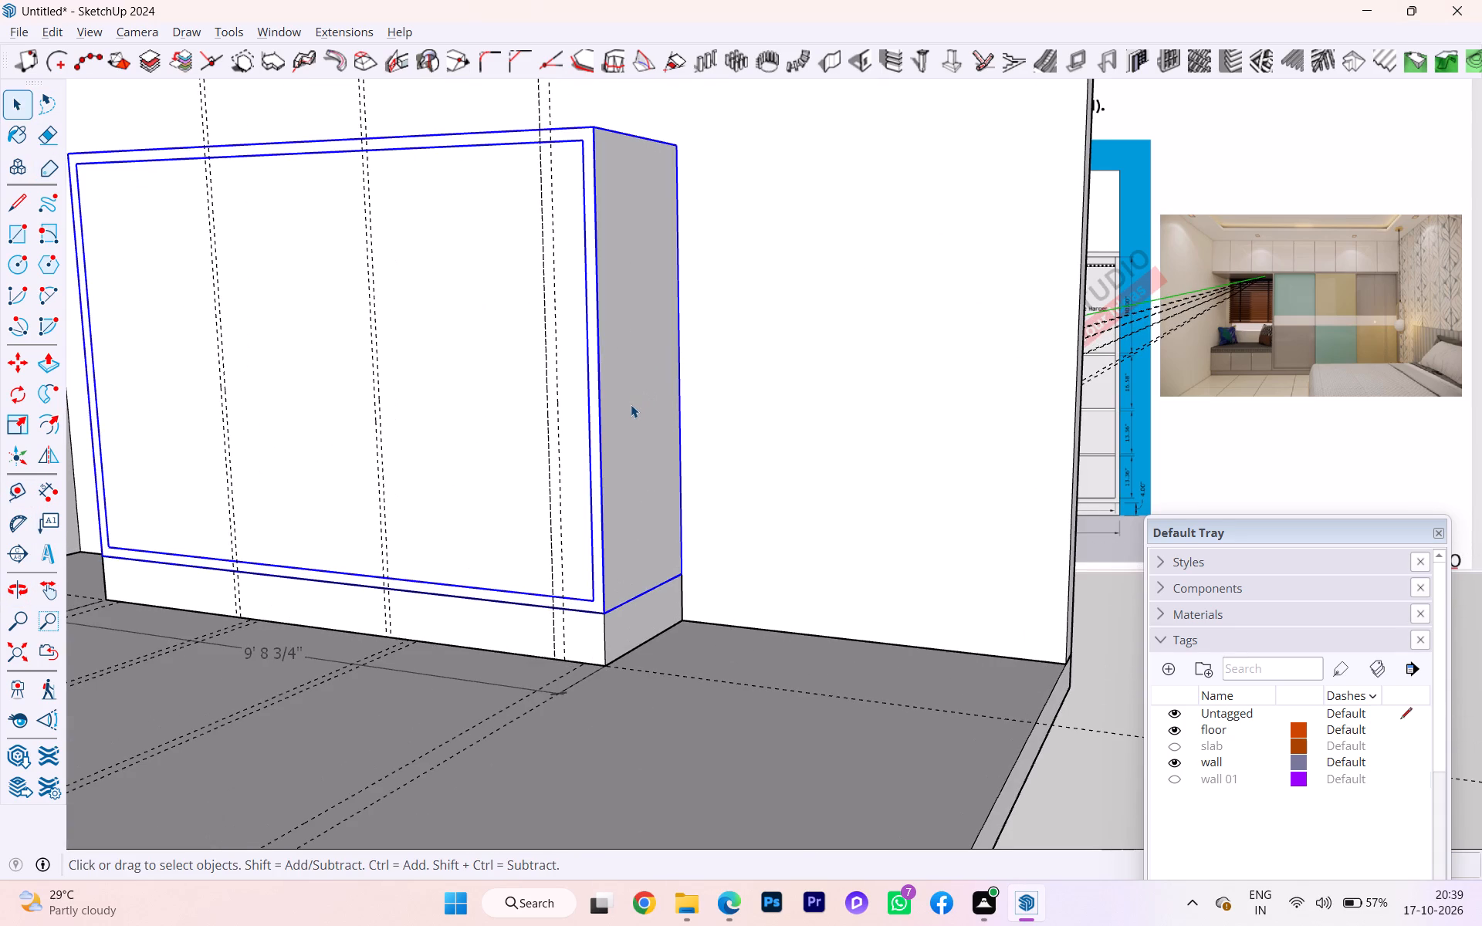
left_click(631, 404)
left_click(629, 417)
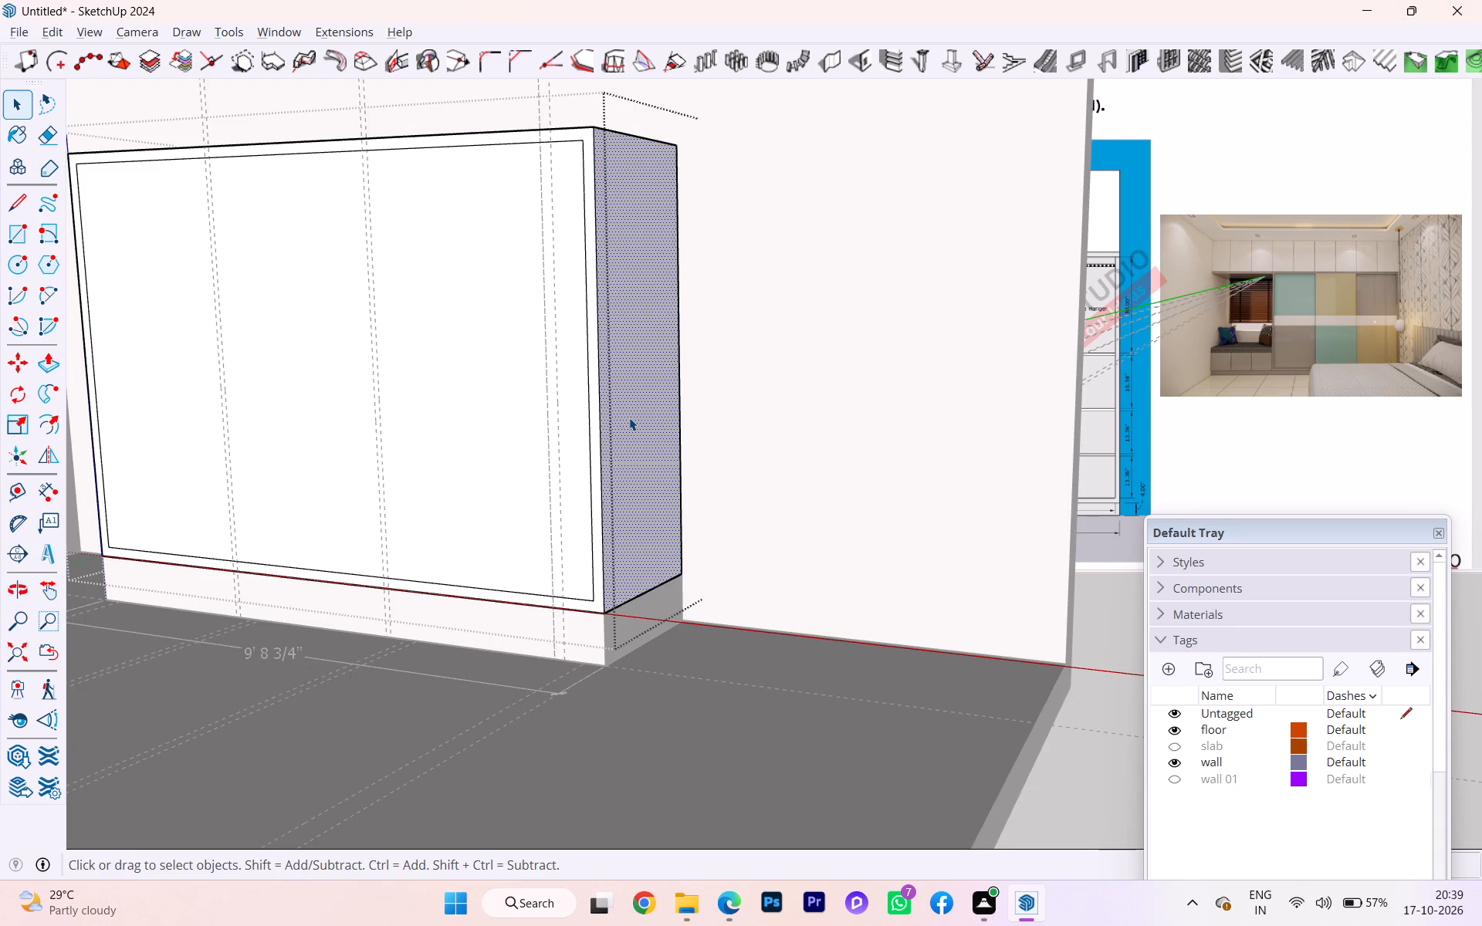
key("p")
left_click(619, 426)
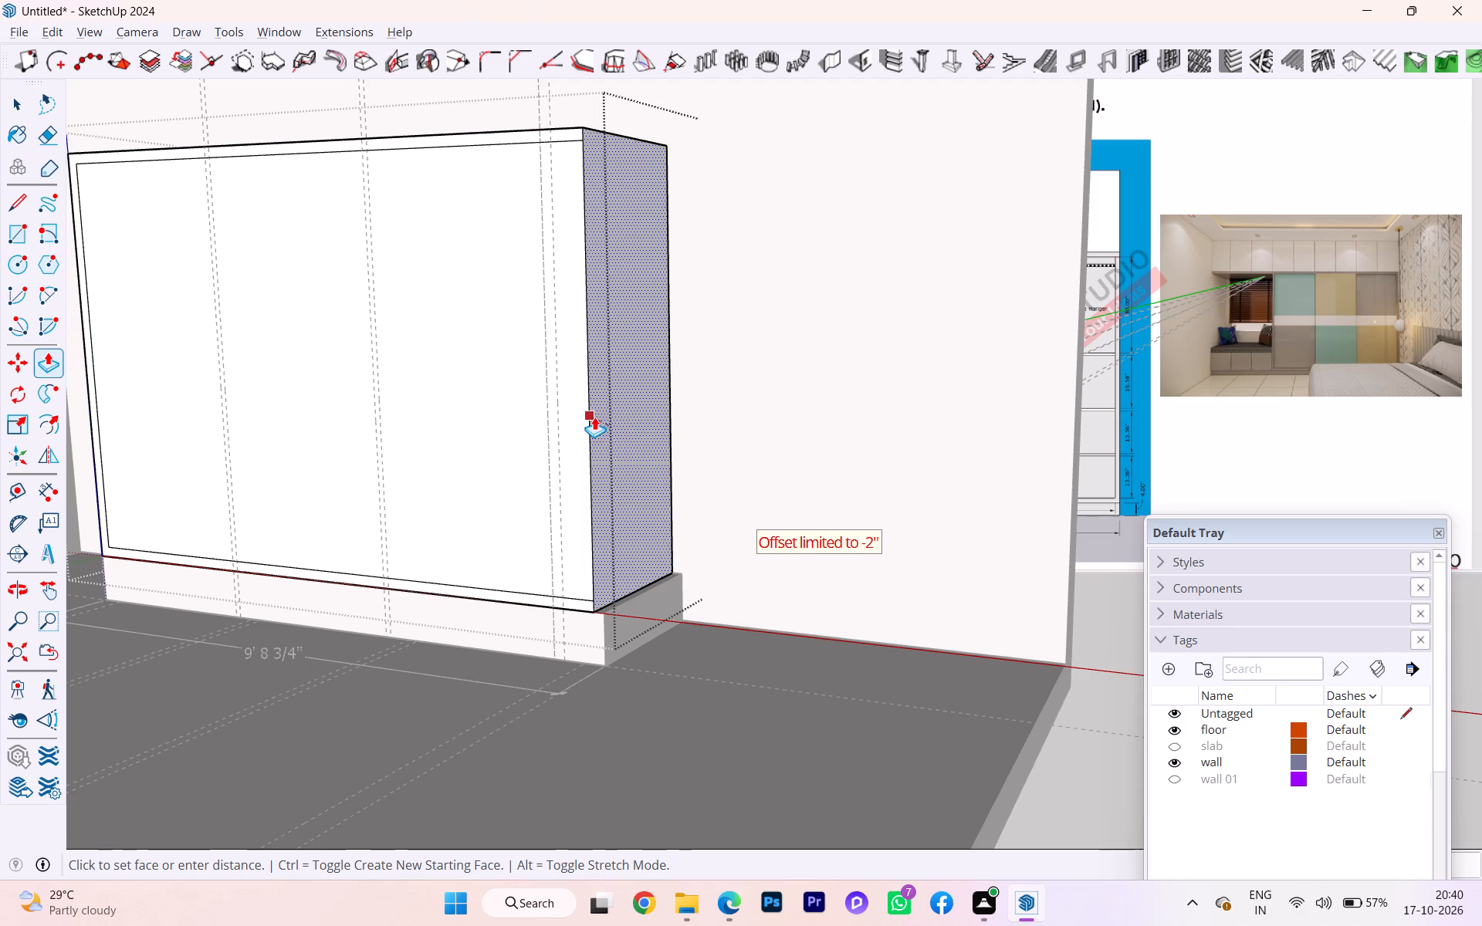
left_click(608, 423)
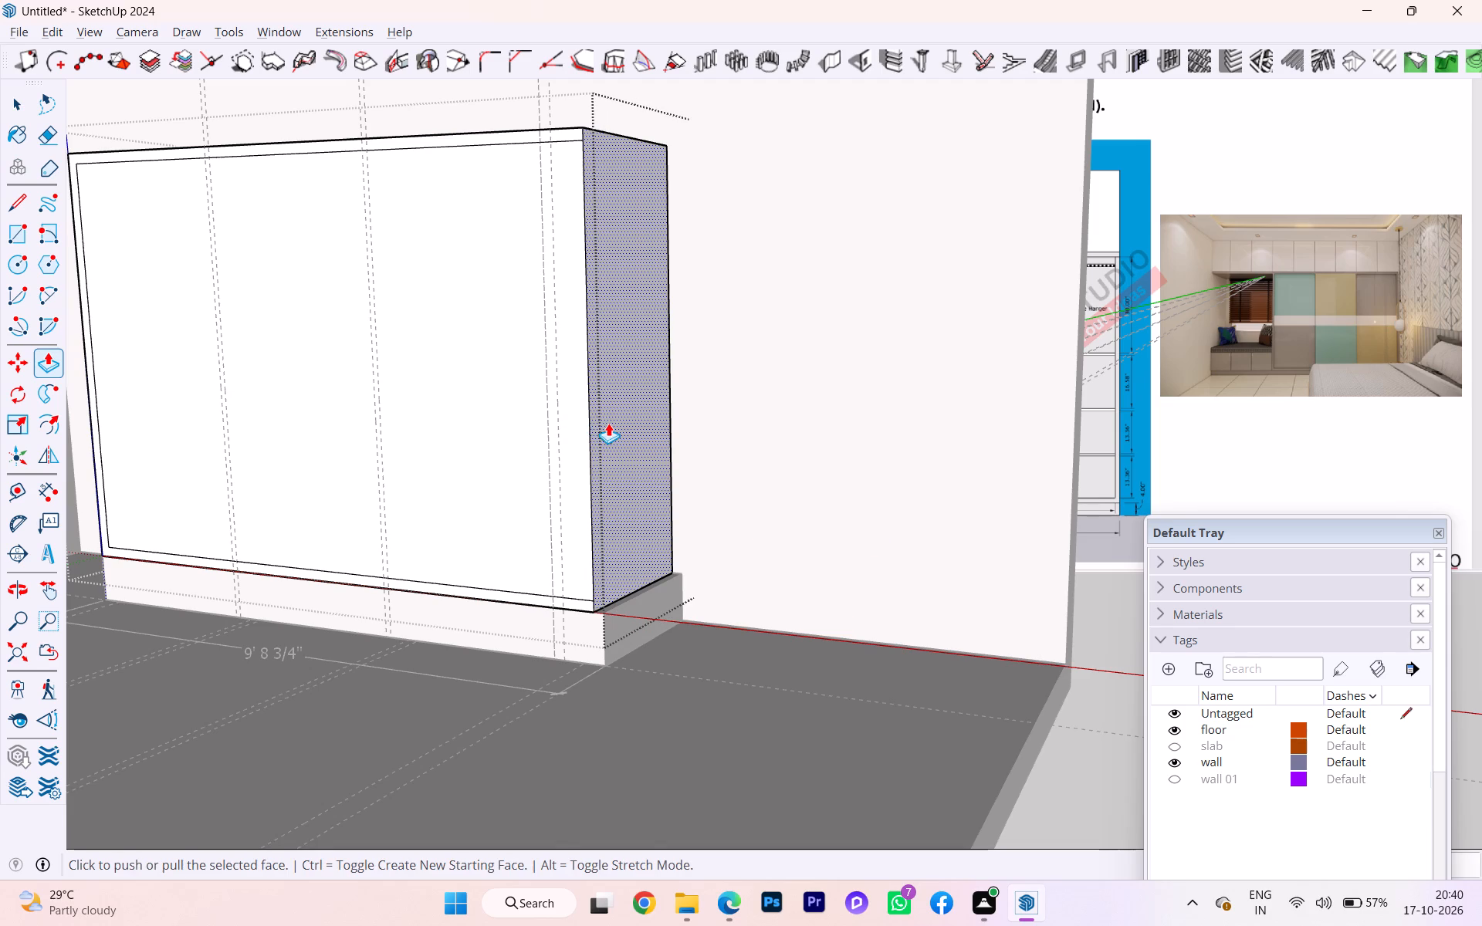
key("Escape")
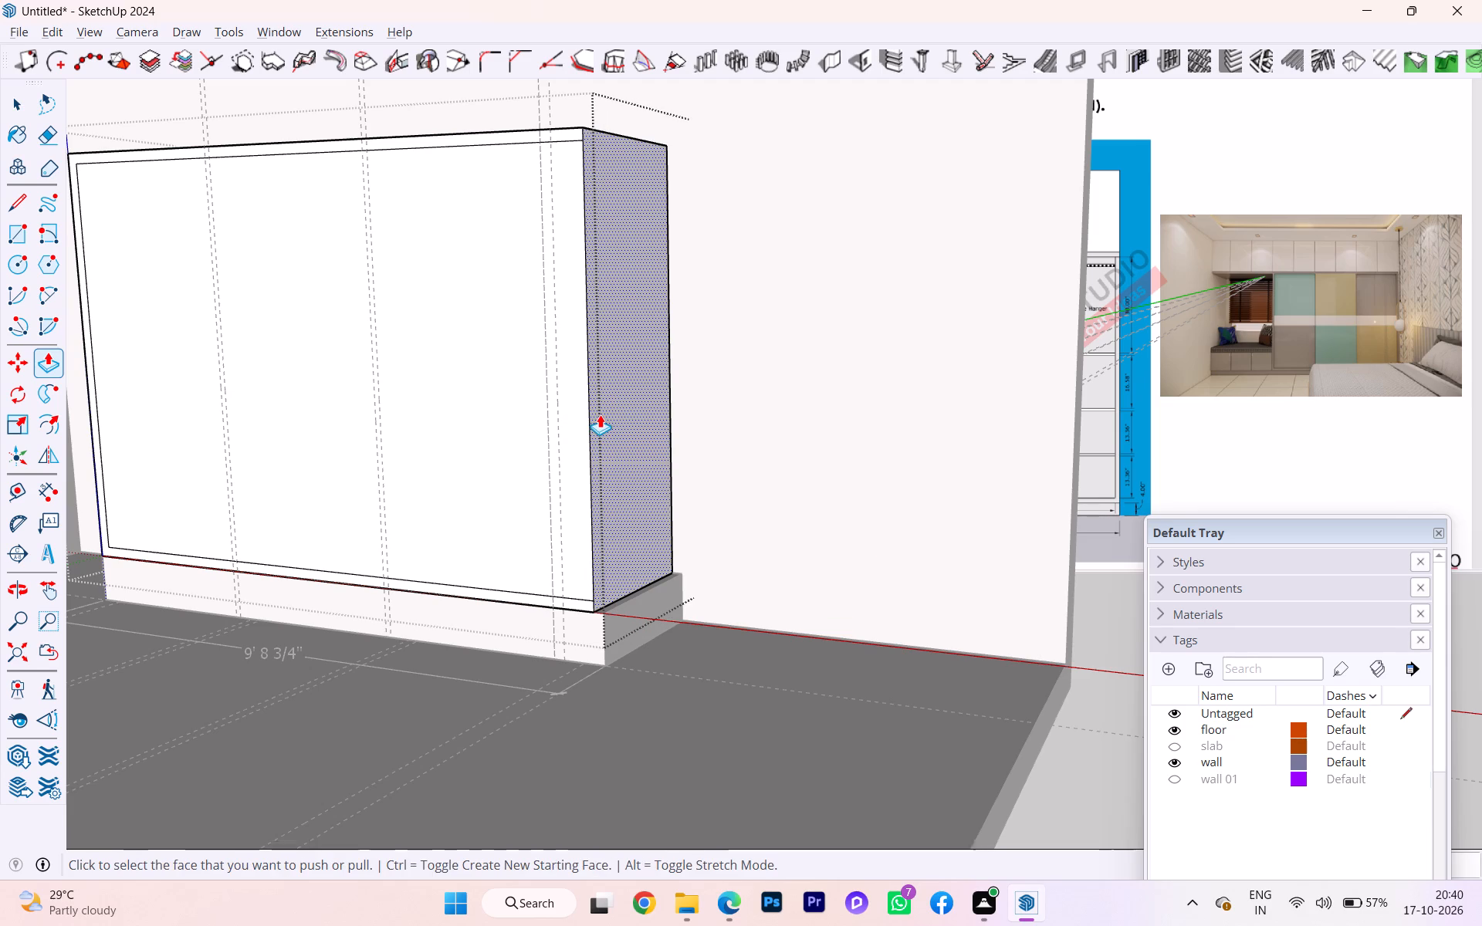
left_click(600, 414)
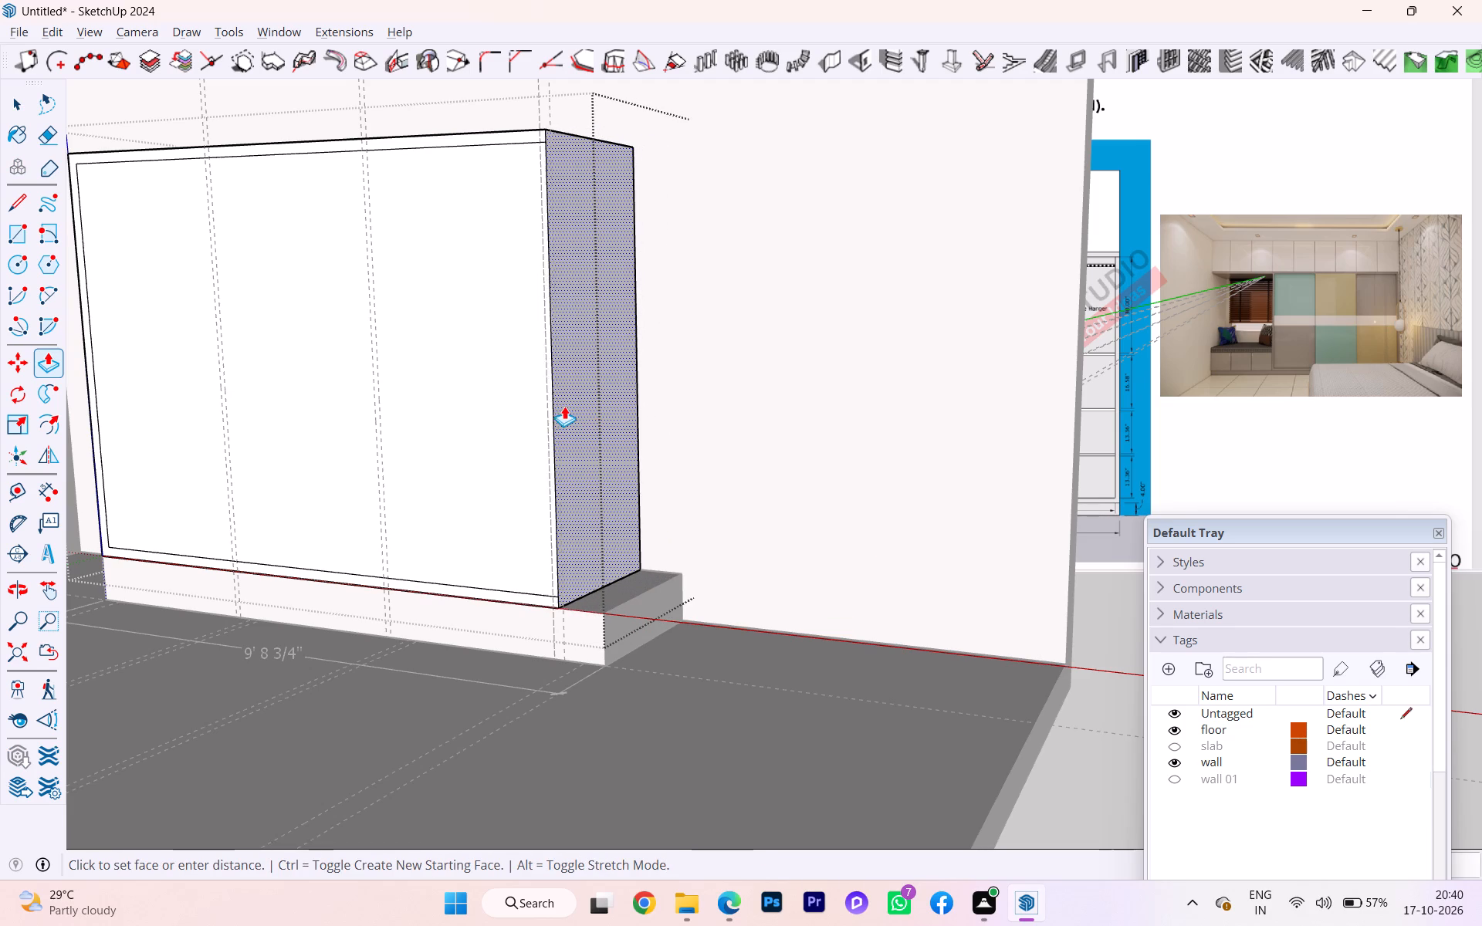
left_click(561, 609)
Push the 4" base's right end face inward until it is flush with the shortened wardrobe body.
scroll(631, 540, "down", 1)
middle_click_drag(633, 539, 902, 532)
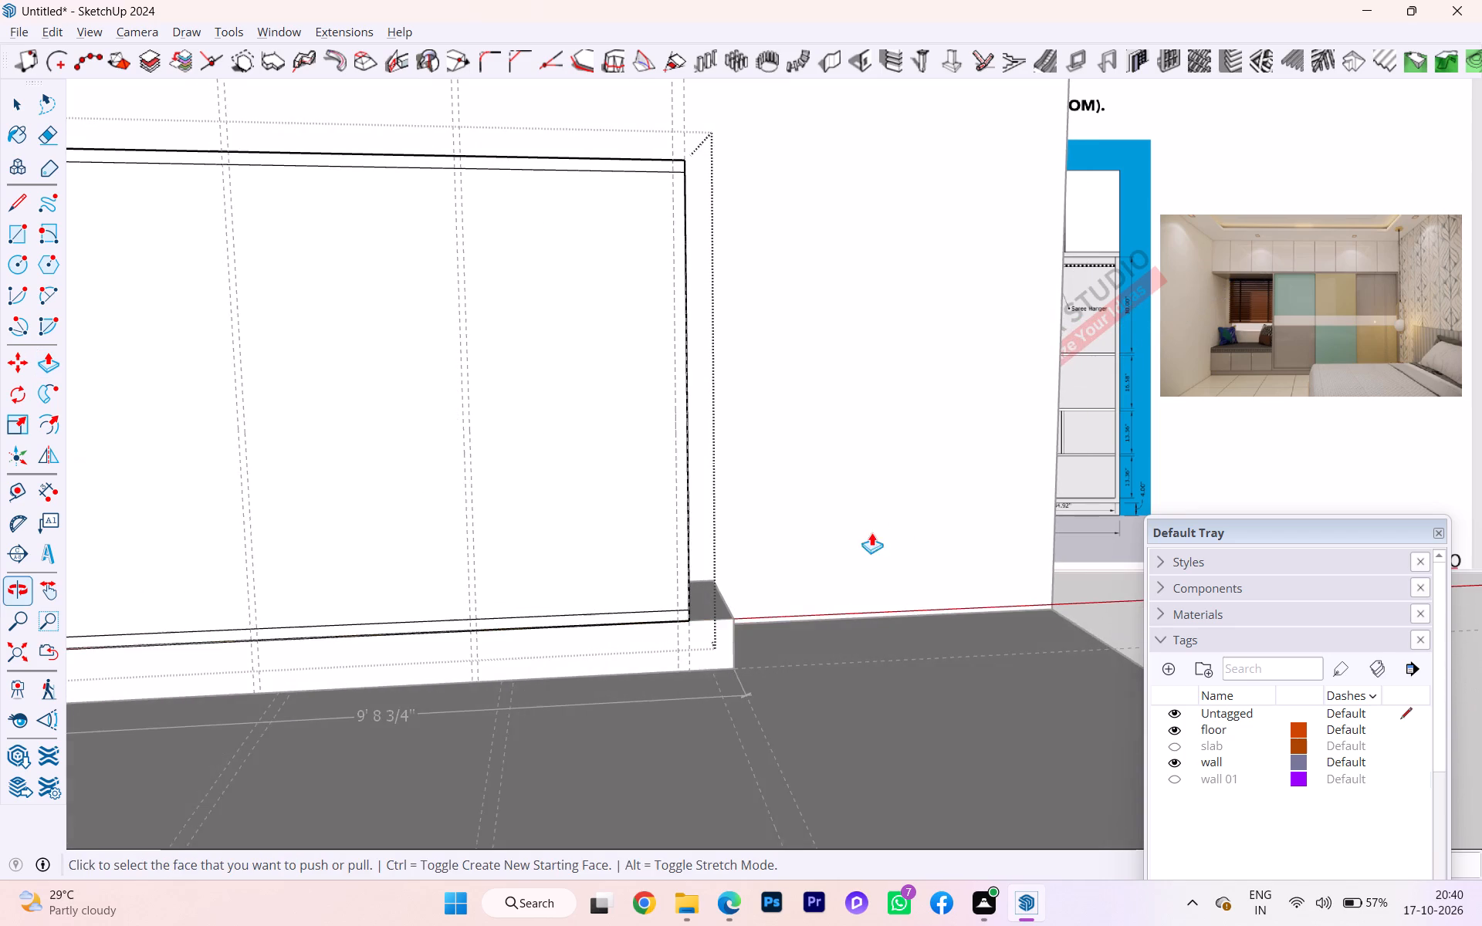
scroll(688, 451, "up", 2)
scroll(719, 367, "down", 2)
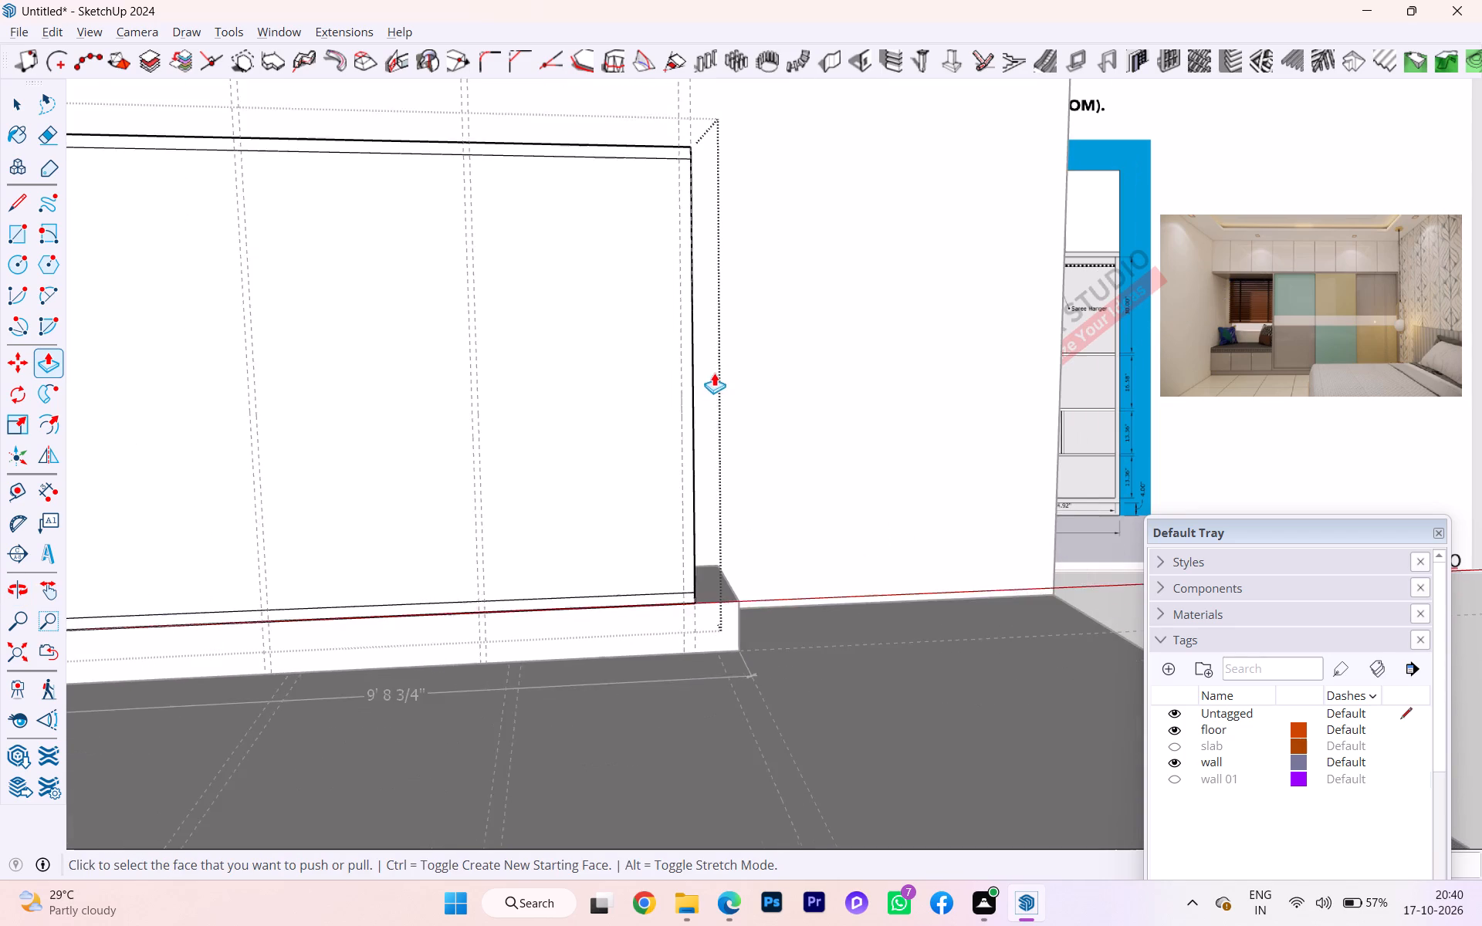
scroll(714, 373, "down", 2)
key("space")
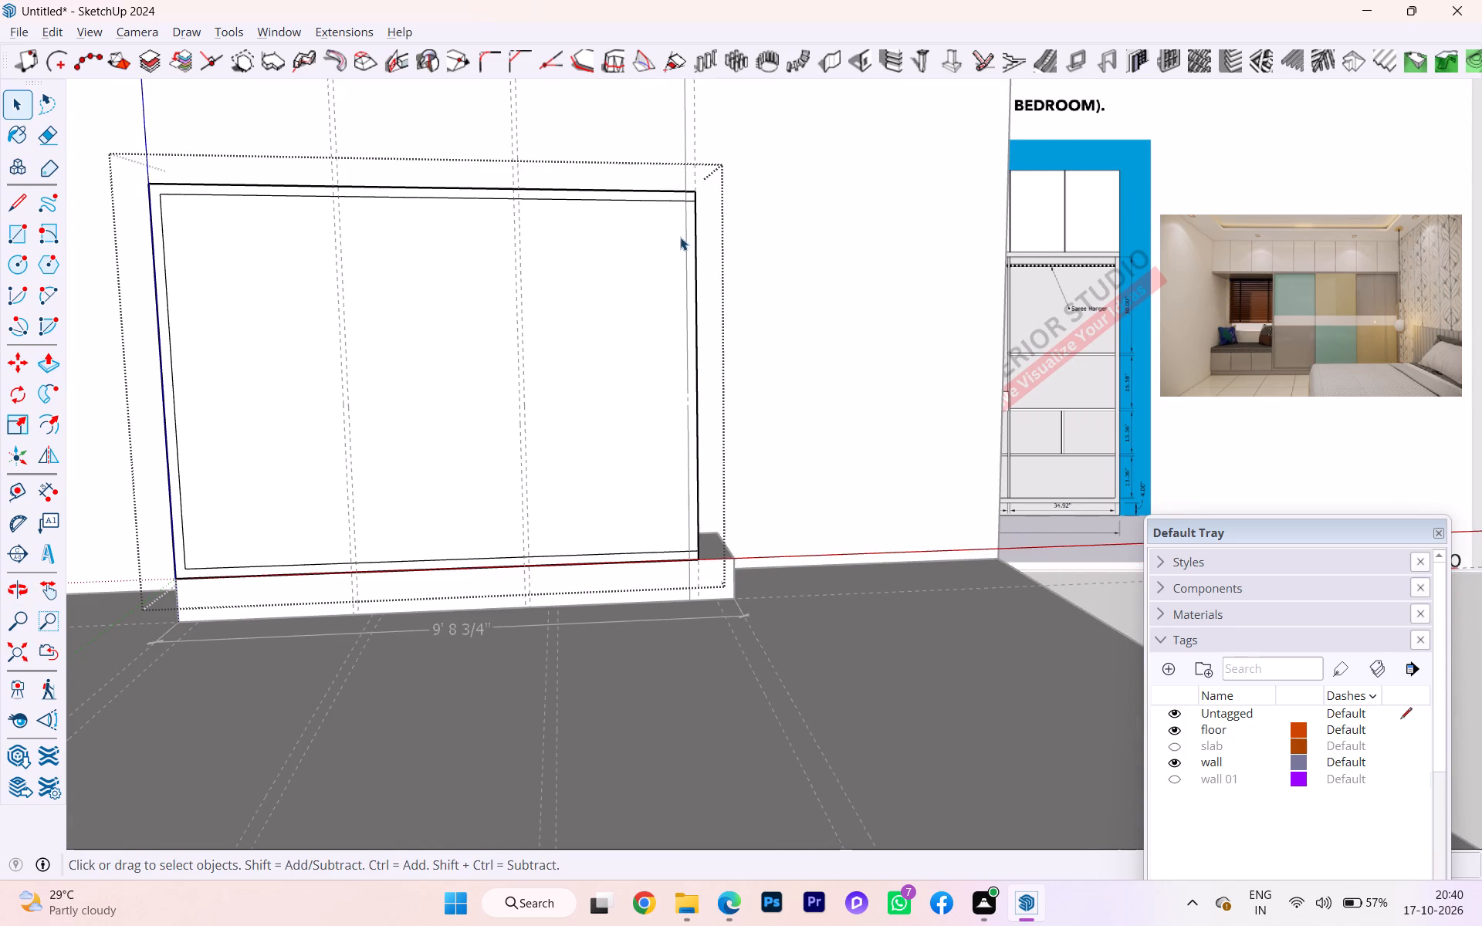
scroll(695, 536, "down", 1)
middle_click_drag(695, 536, 445, 532)
scroll(776, 530, "up", 4)
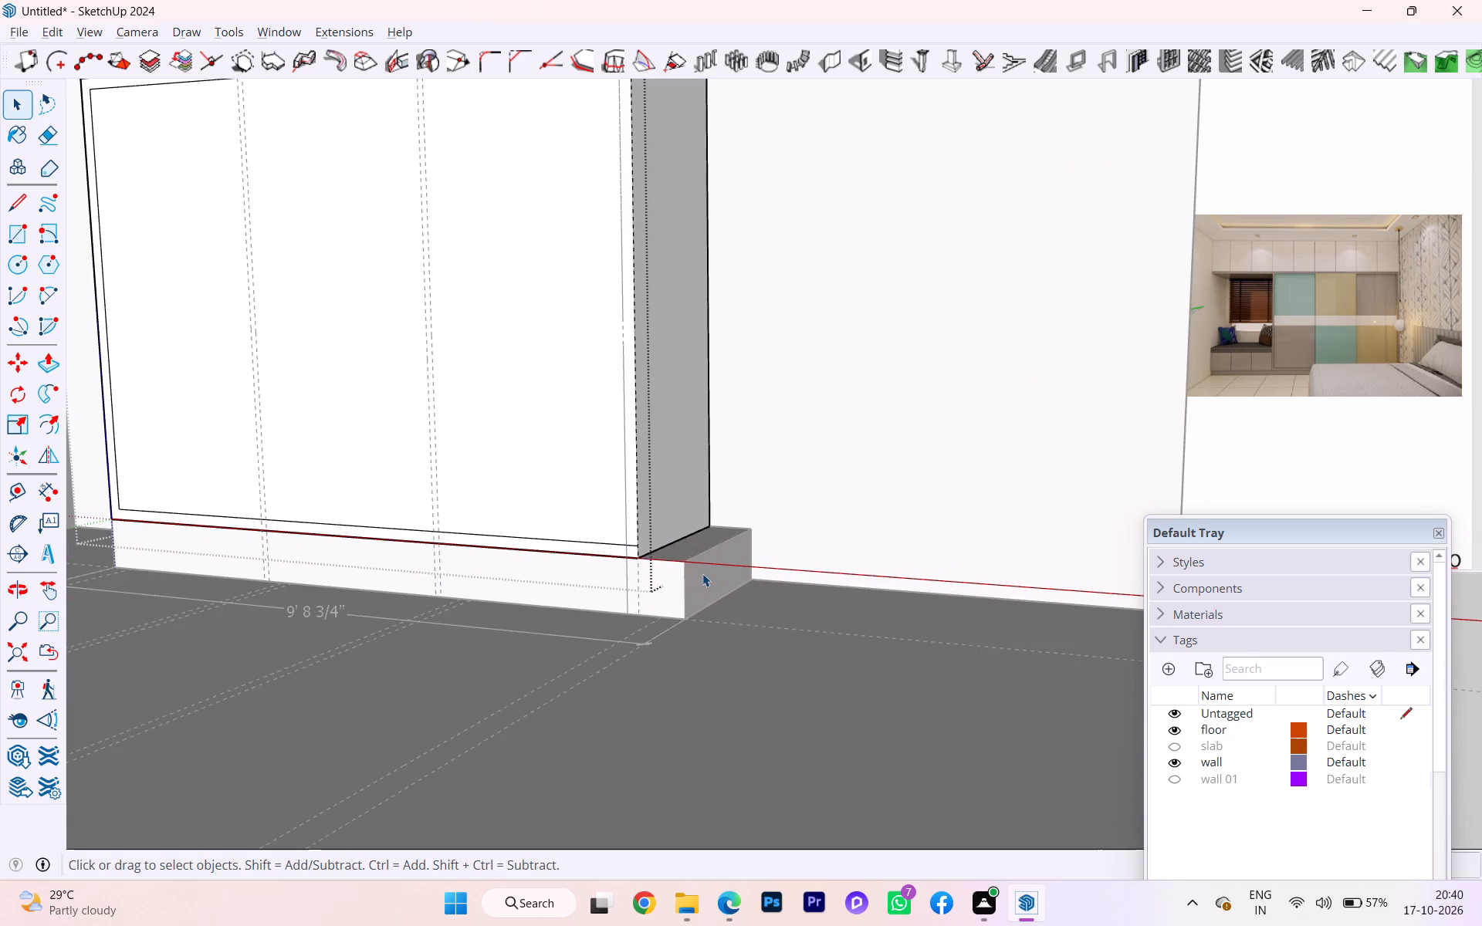
left_click(702, 573)
triple_click(699, 575)
left_click(697, 579)
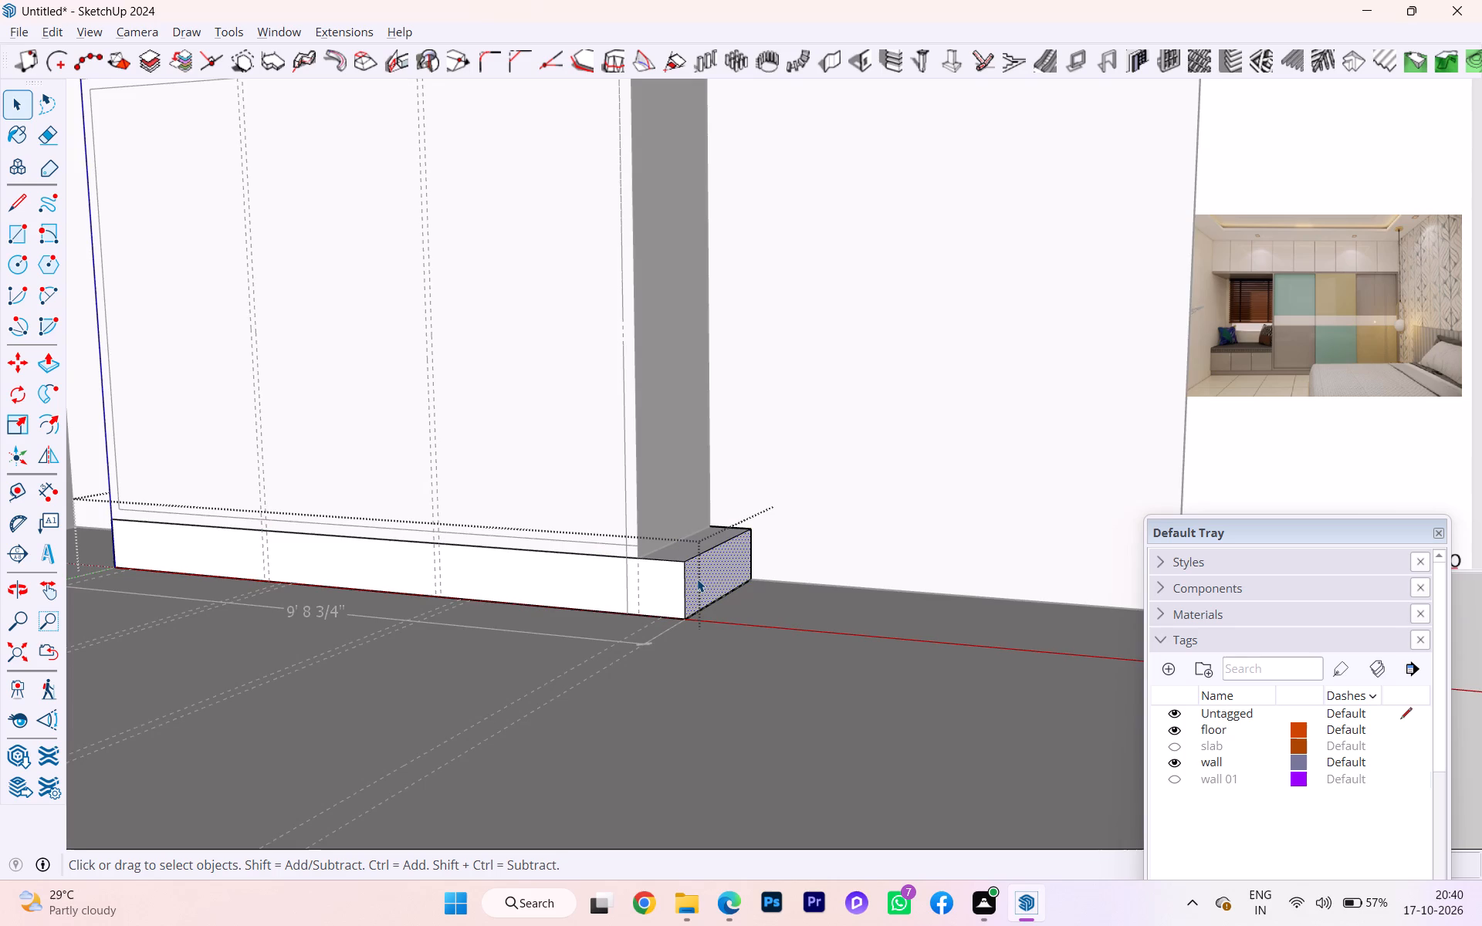
key("p")
left_click(707, 575)
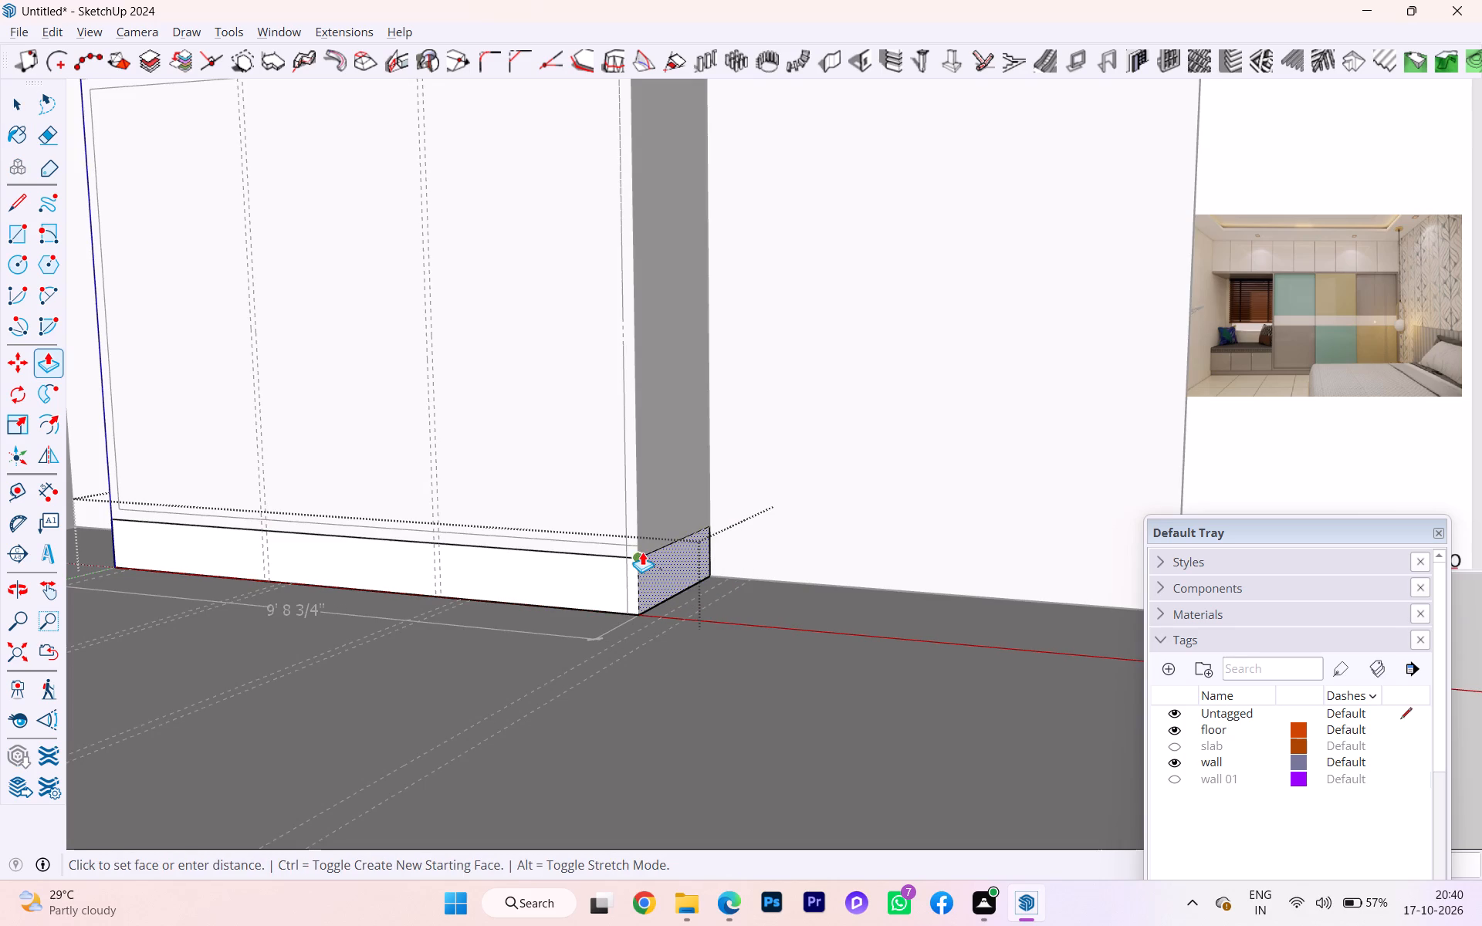
left_click(641, 551)
key("space")
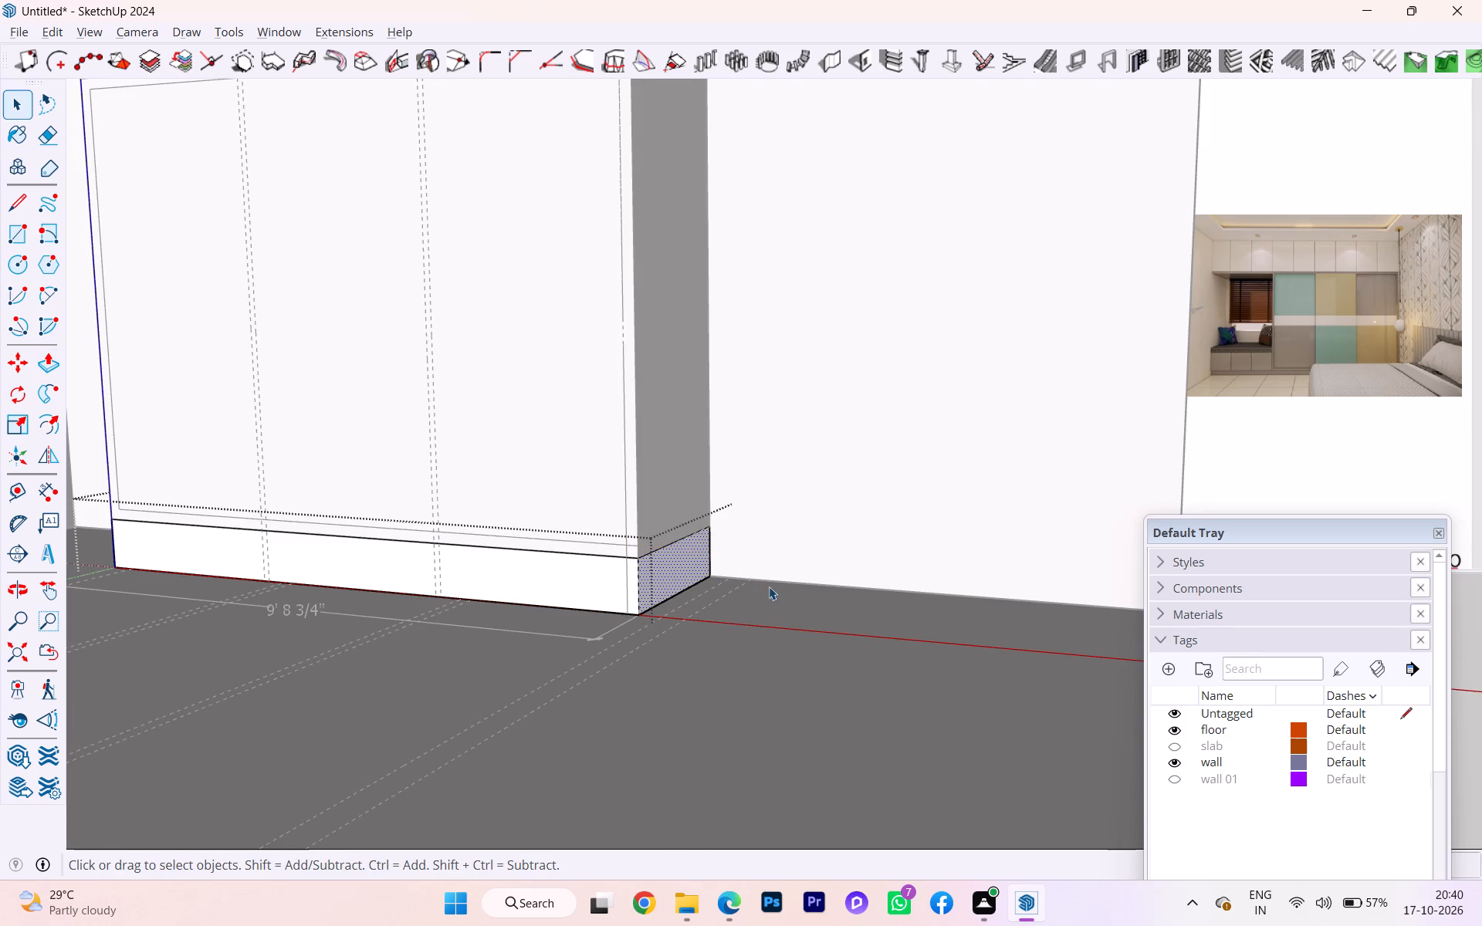
left_click(769, 586)
Draw a vertical line outside the body group along the third compartment's guide, from the frame's upper inner edge to its lower one.
scroll(635, 550, "down", 2)
middle_click_drag(647, 549, 836, 542)
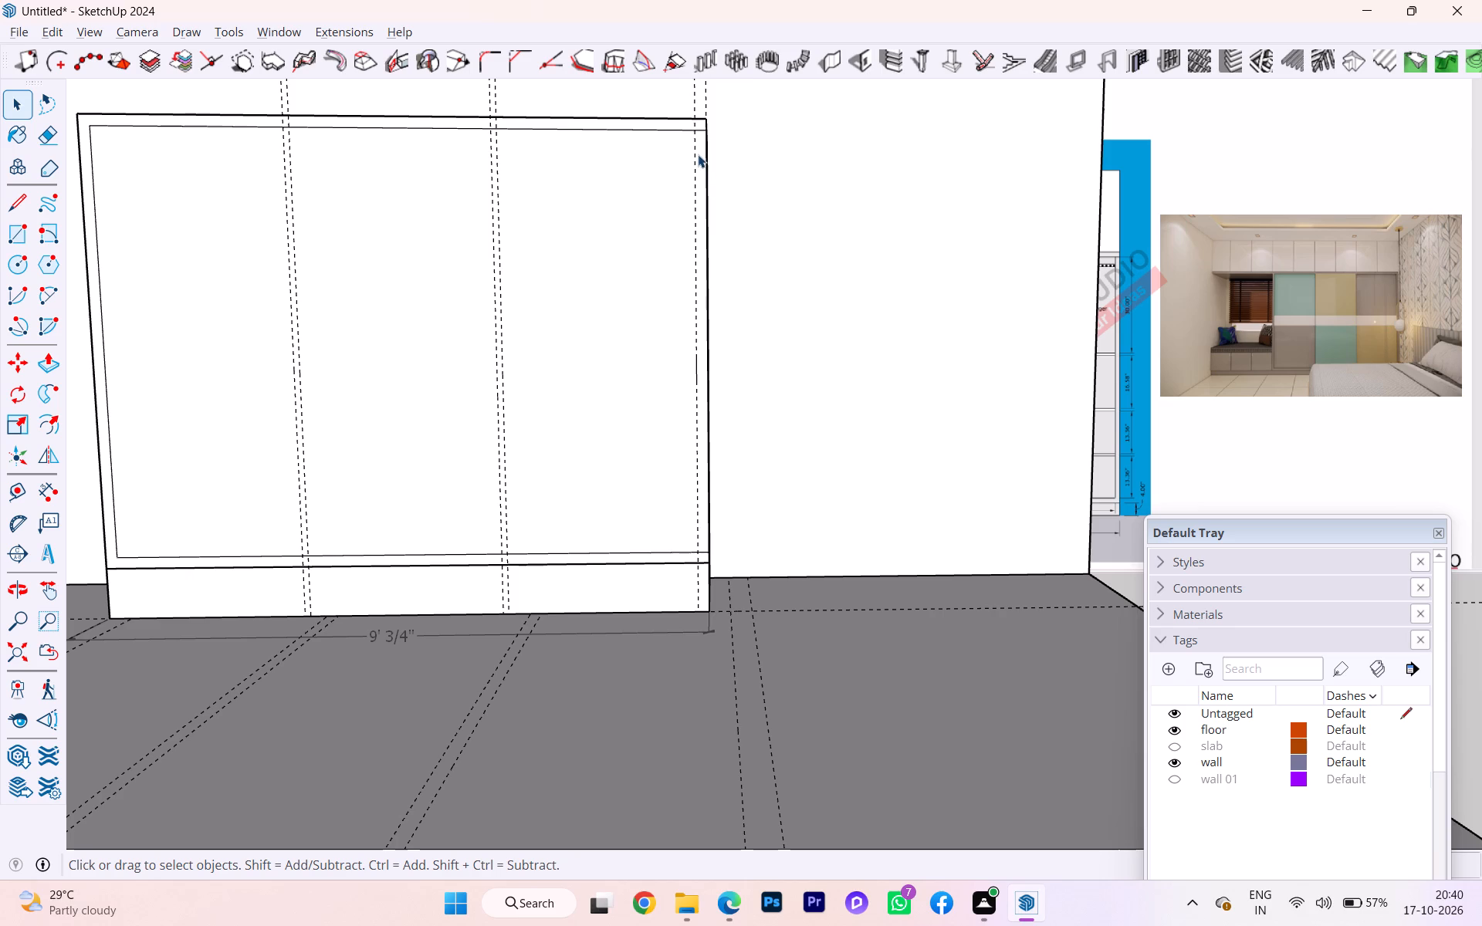
key("l")
key("Return")
left_click(695, 133)
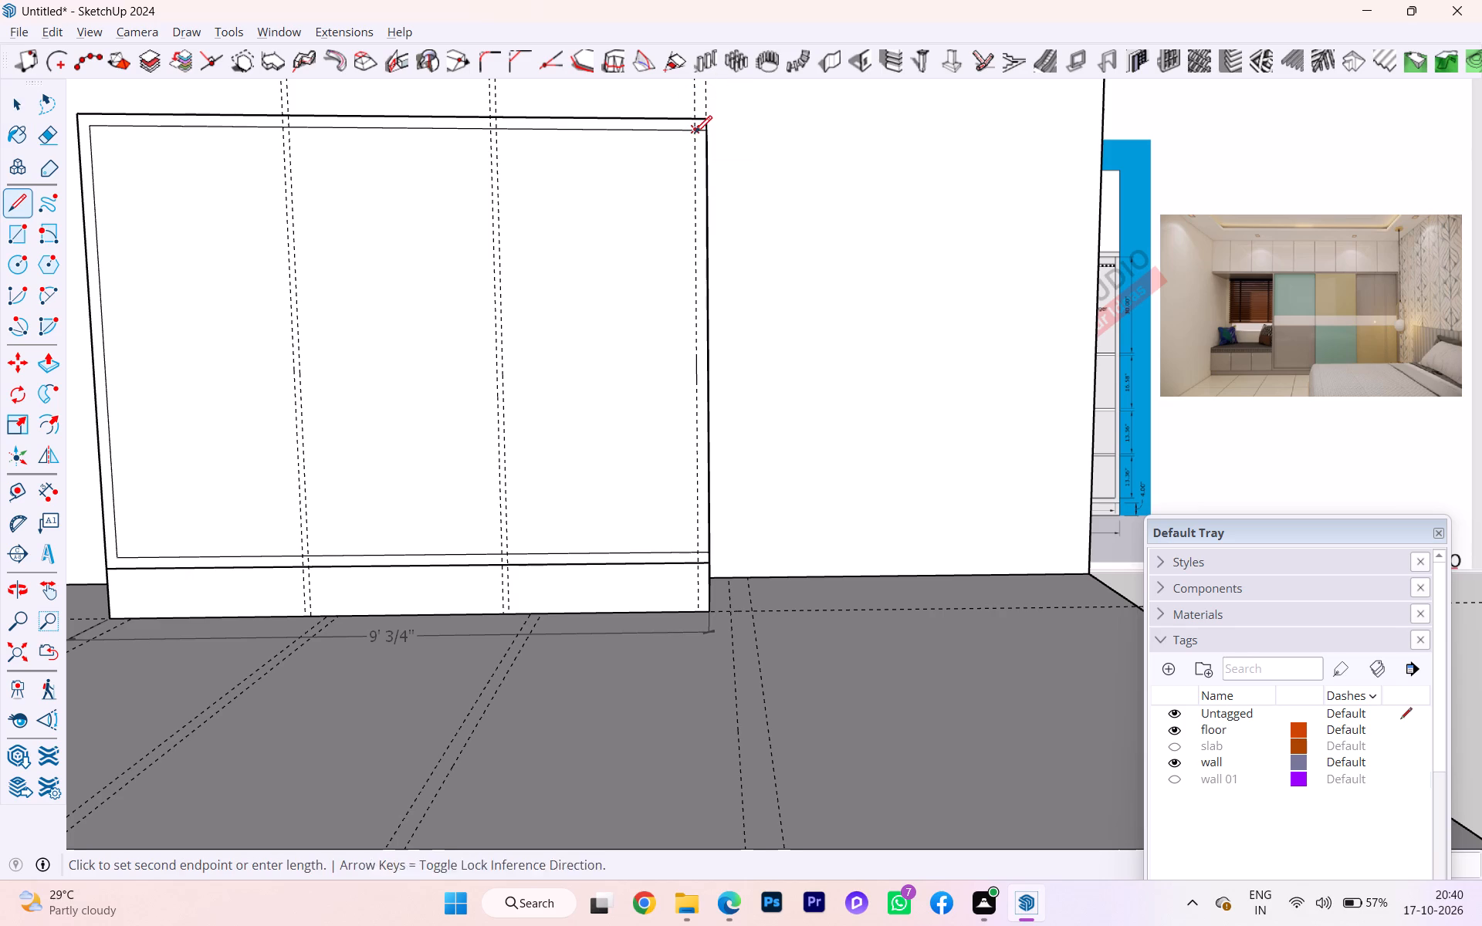
left_click(702, 555)
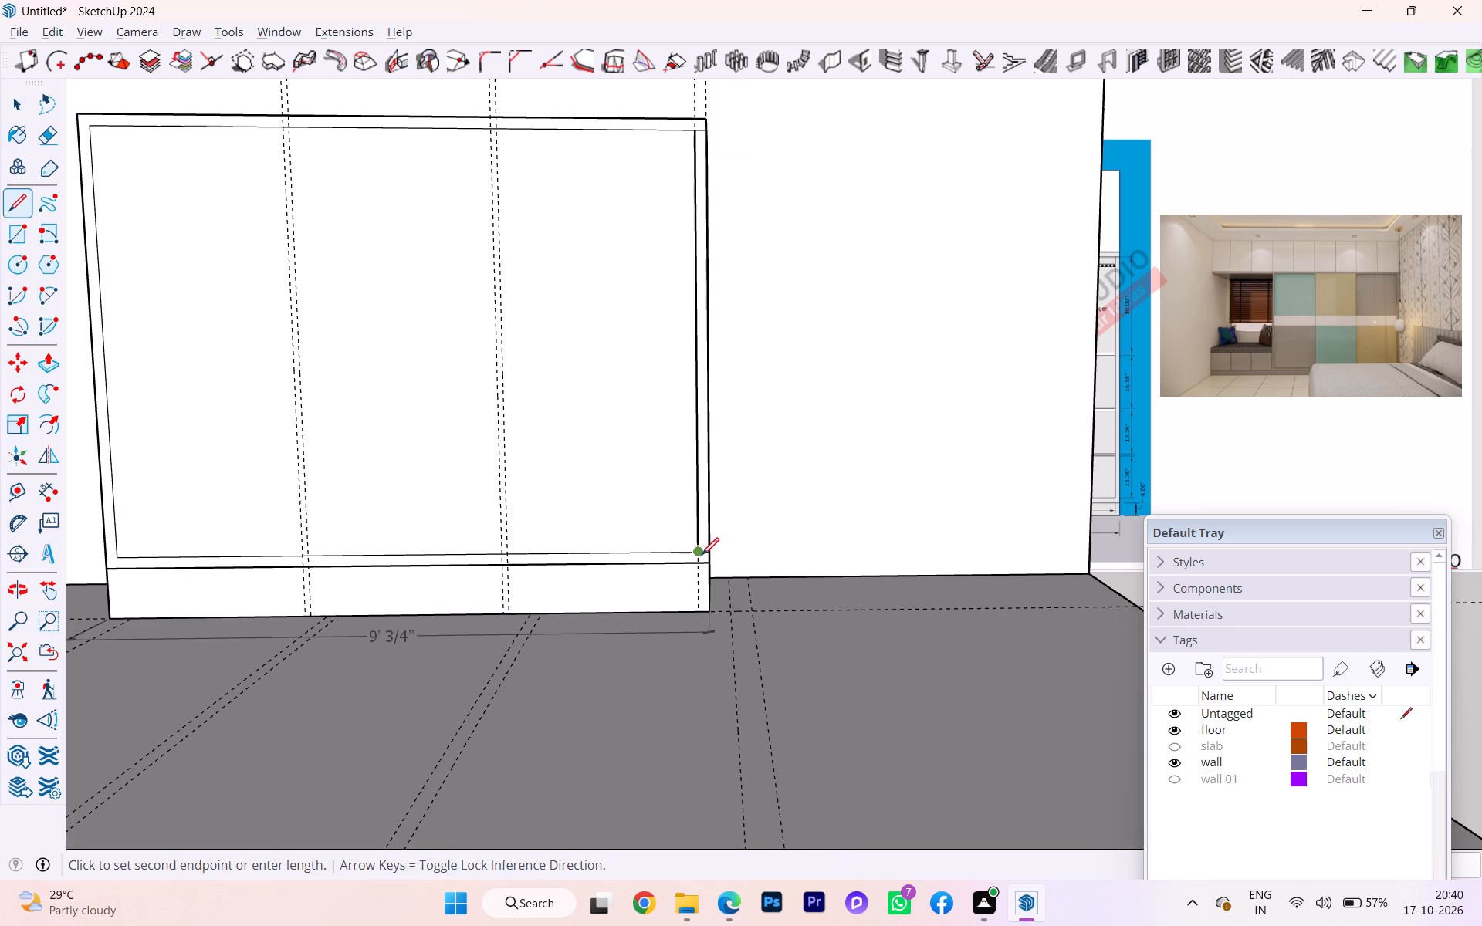
key("space")
key("space")
Inspect the wardrobe's right side and check the extent of the body's front panel face inside its group.
scroll(760, 501, "down", 2)
scroll(760, 501, "up", 2)
scroll(760, 501, "down", 1)
scroll(760, 501, "up", 2)
scroll(628, 306, "down", 3)
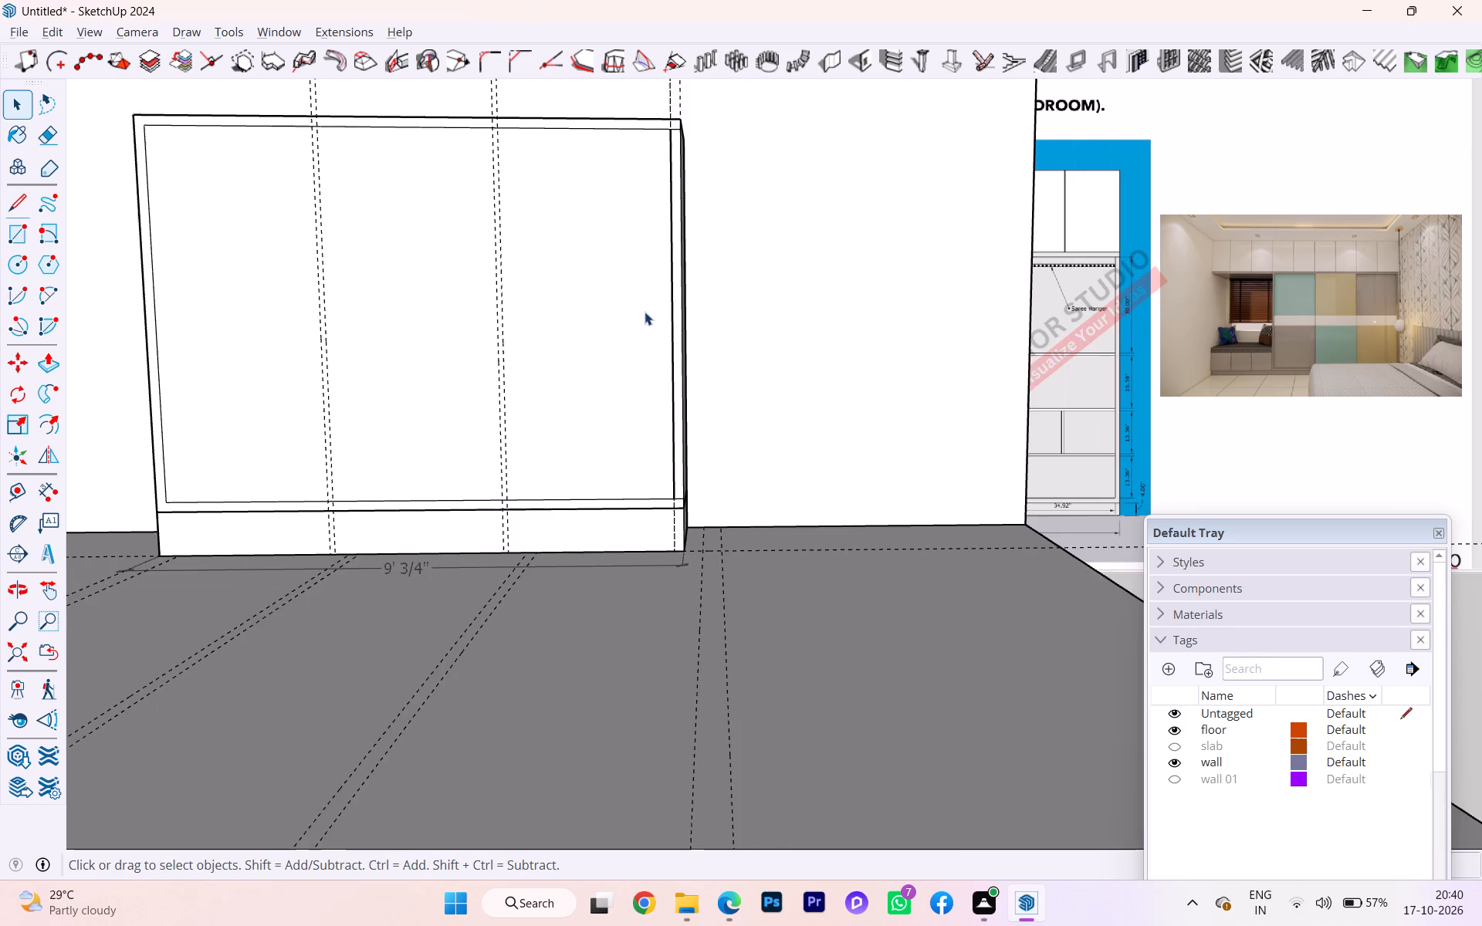
scroll(655, 309, "down", 2)
middle_click_drag(652, 311, 321, 363)
scroll(689, 255, "up", 5)
scroll(689, 255, "down", 3)
scroll(689, 255, "up", 1)
scroll(639, 262, "down", 2)
middle_click_drag(639, 262, 674, 267)
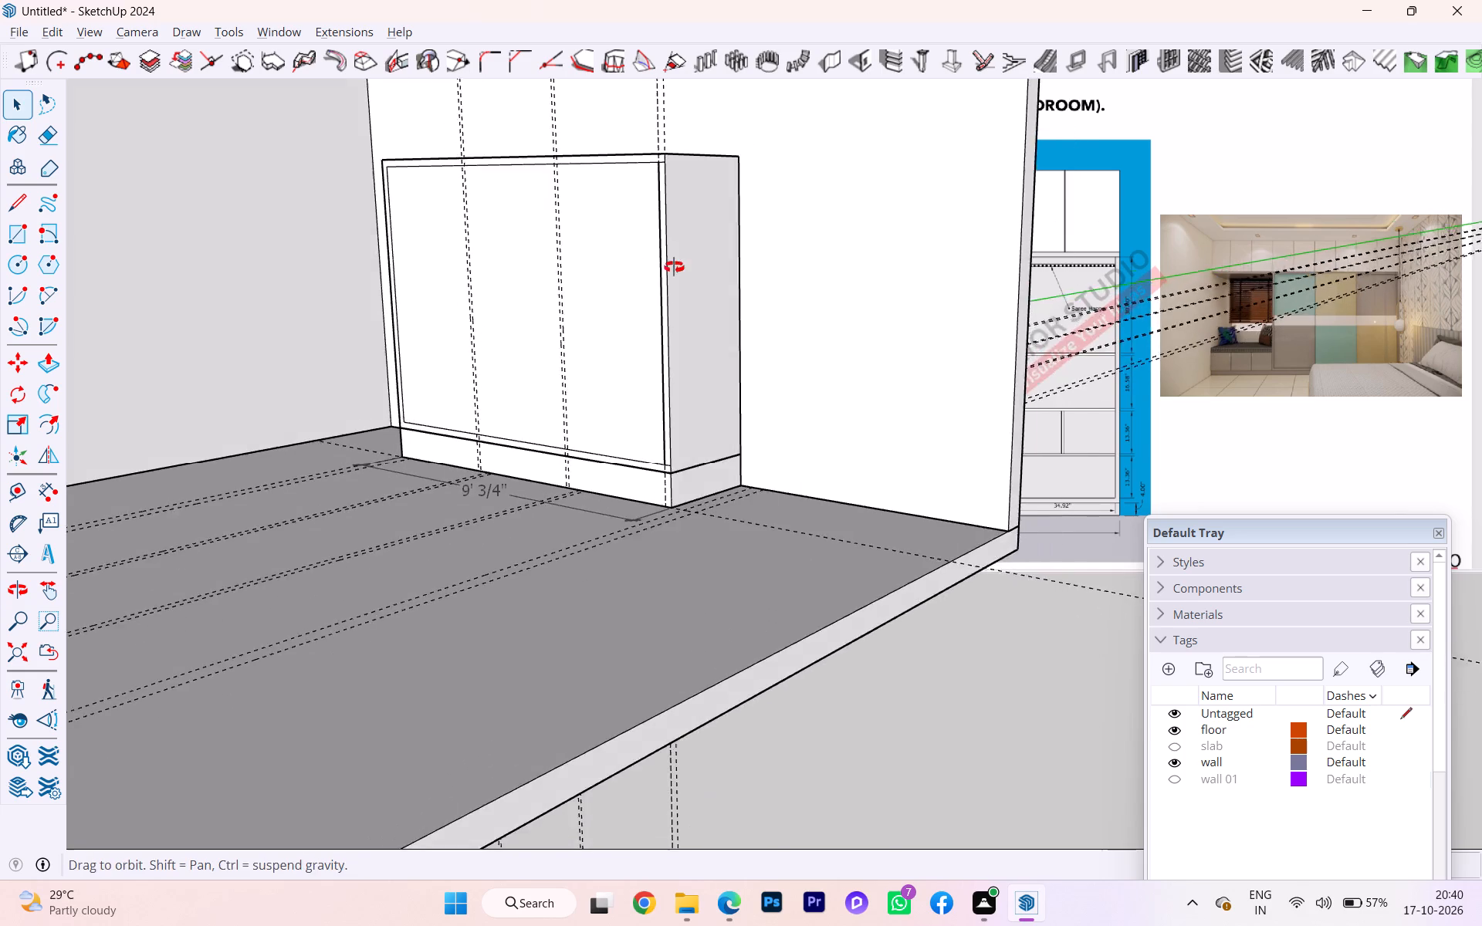
middle_click_drag(674, 267, 864, 265)
left_click(668, 285)
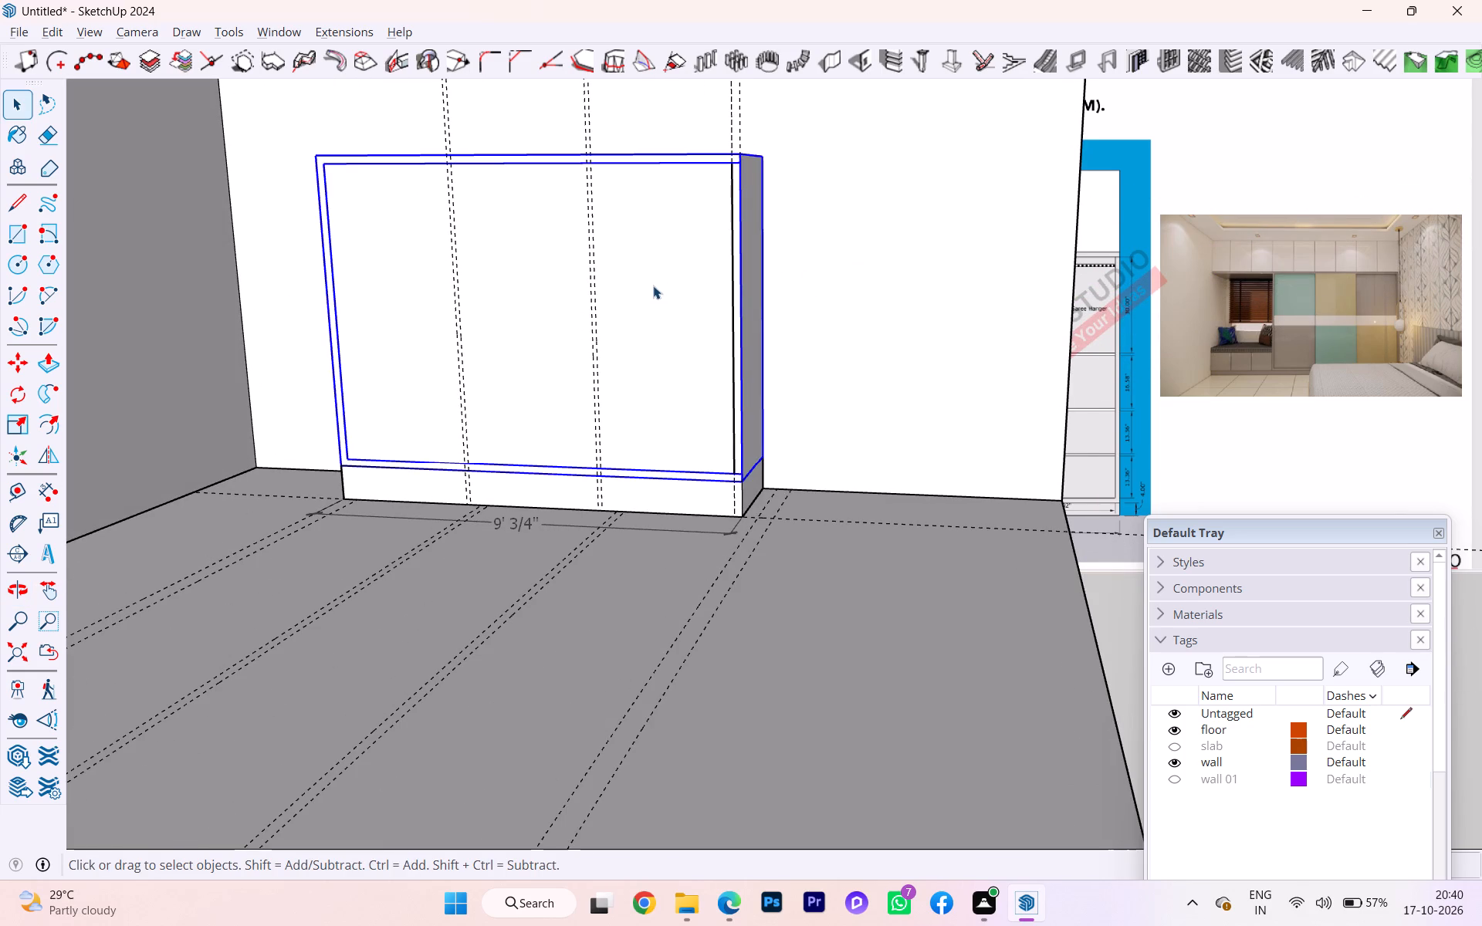
double_click(655, 286)
left_click(634, 285)
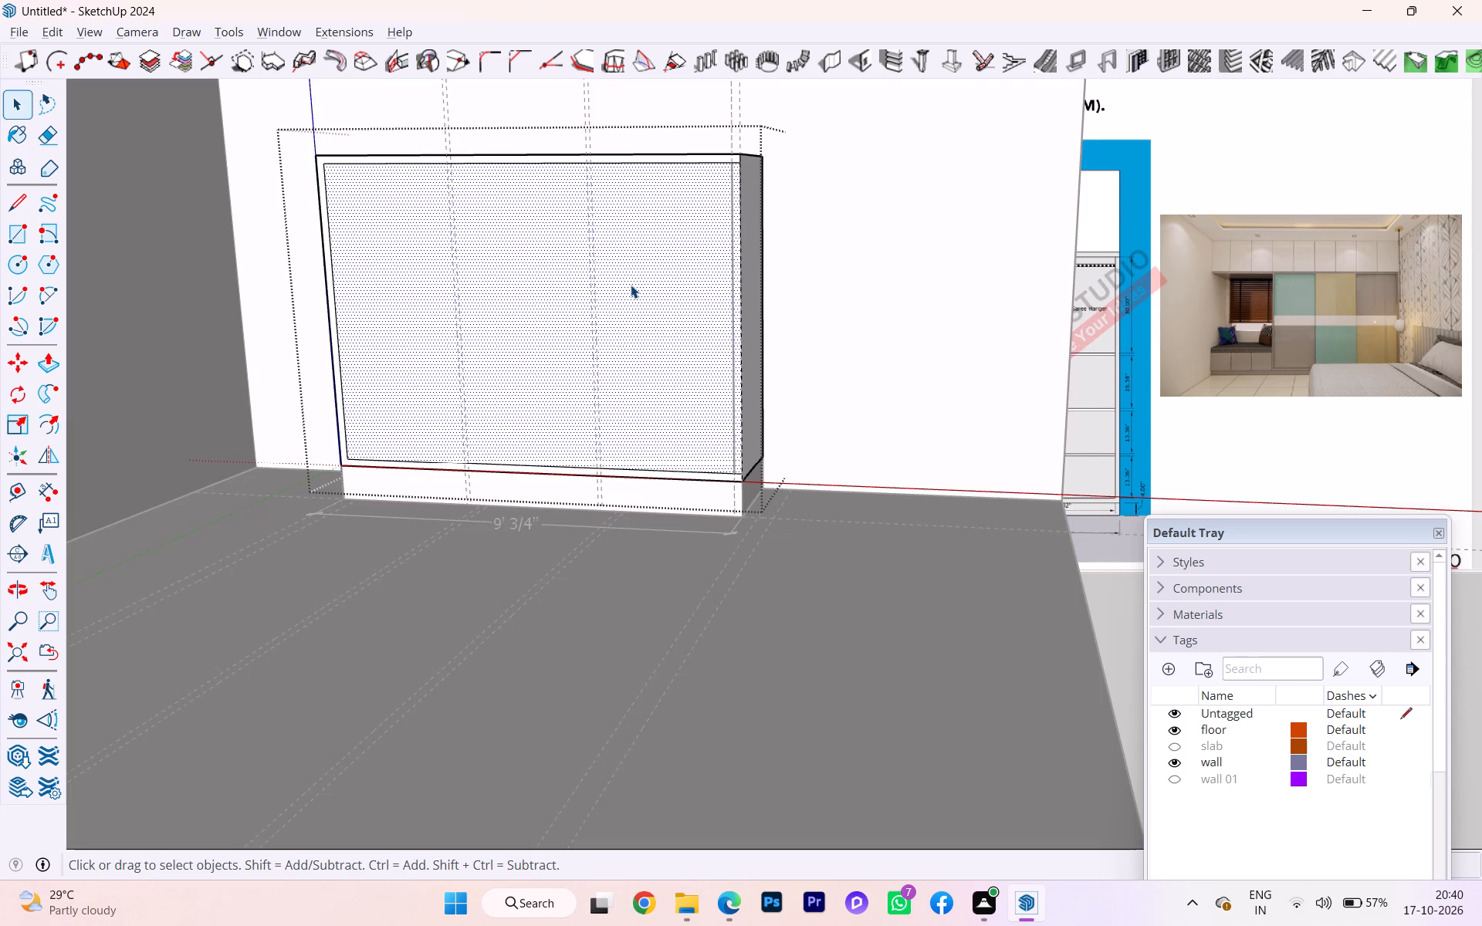
middle_click_drag(720, 282, 831, 278)
scroll(720, 282, "down", 1)
left_click(898, 553)
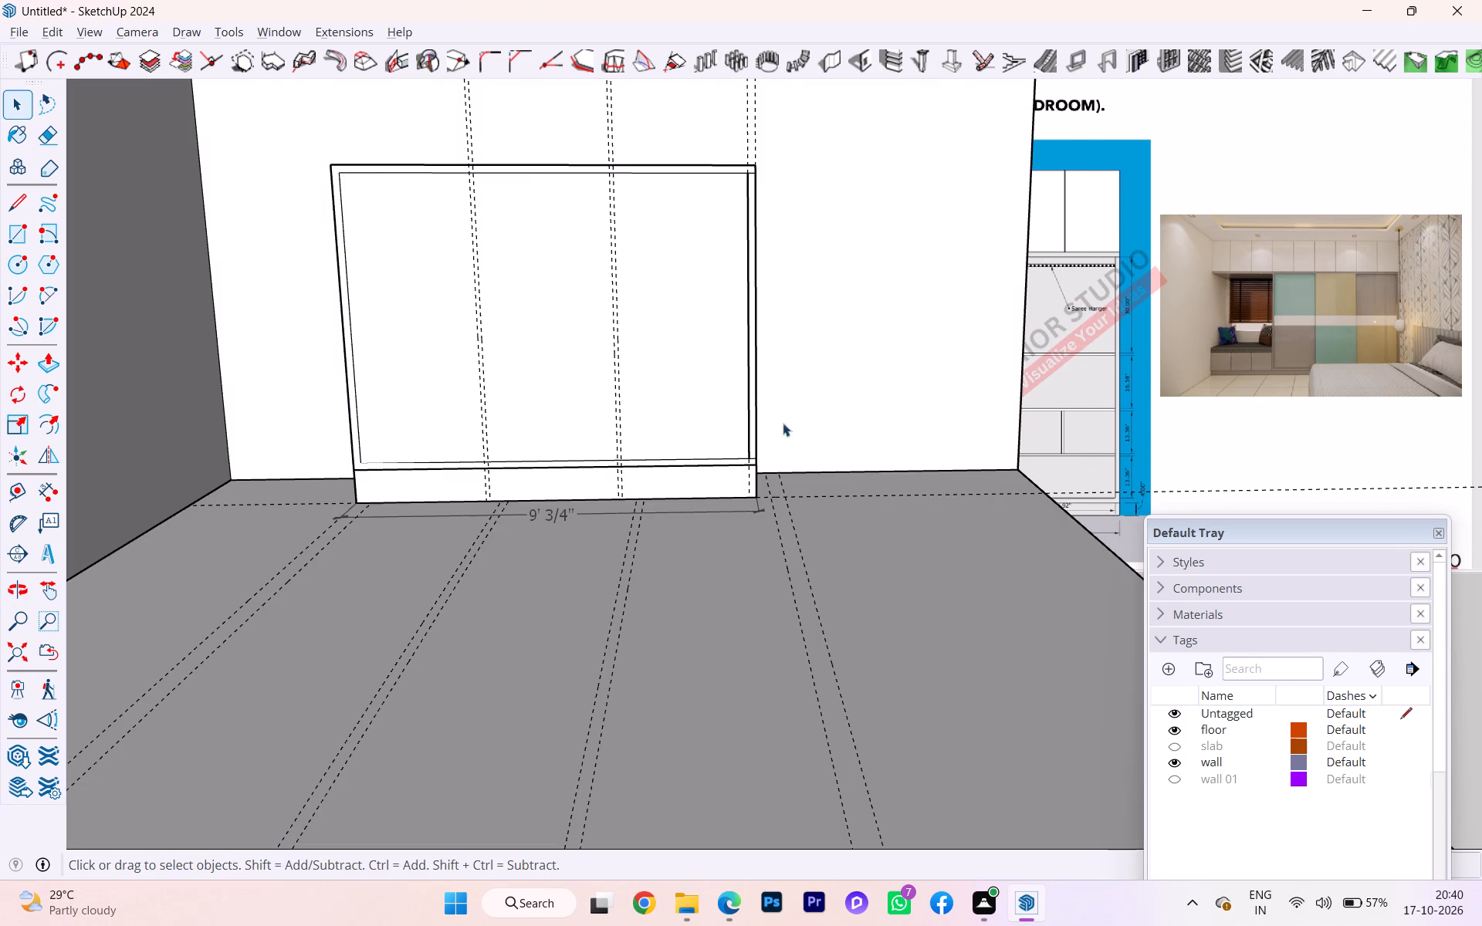
Inside the body group, draw the frame's right inner edge from the upper to the lower inner line along the guide.
double_click(651, 352)
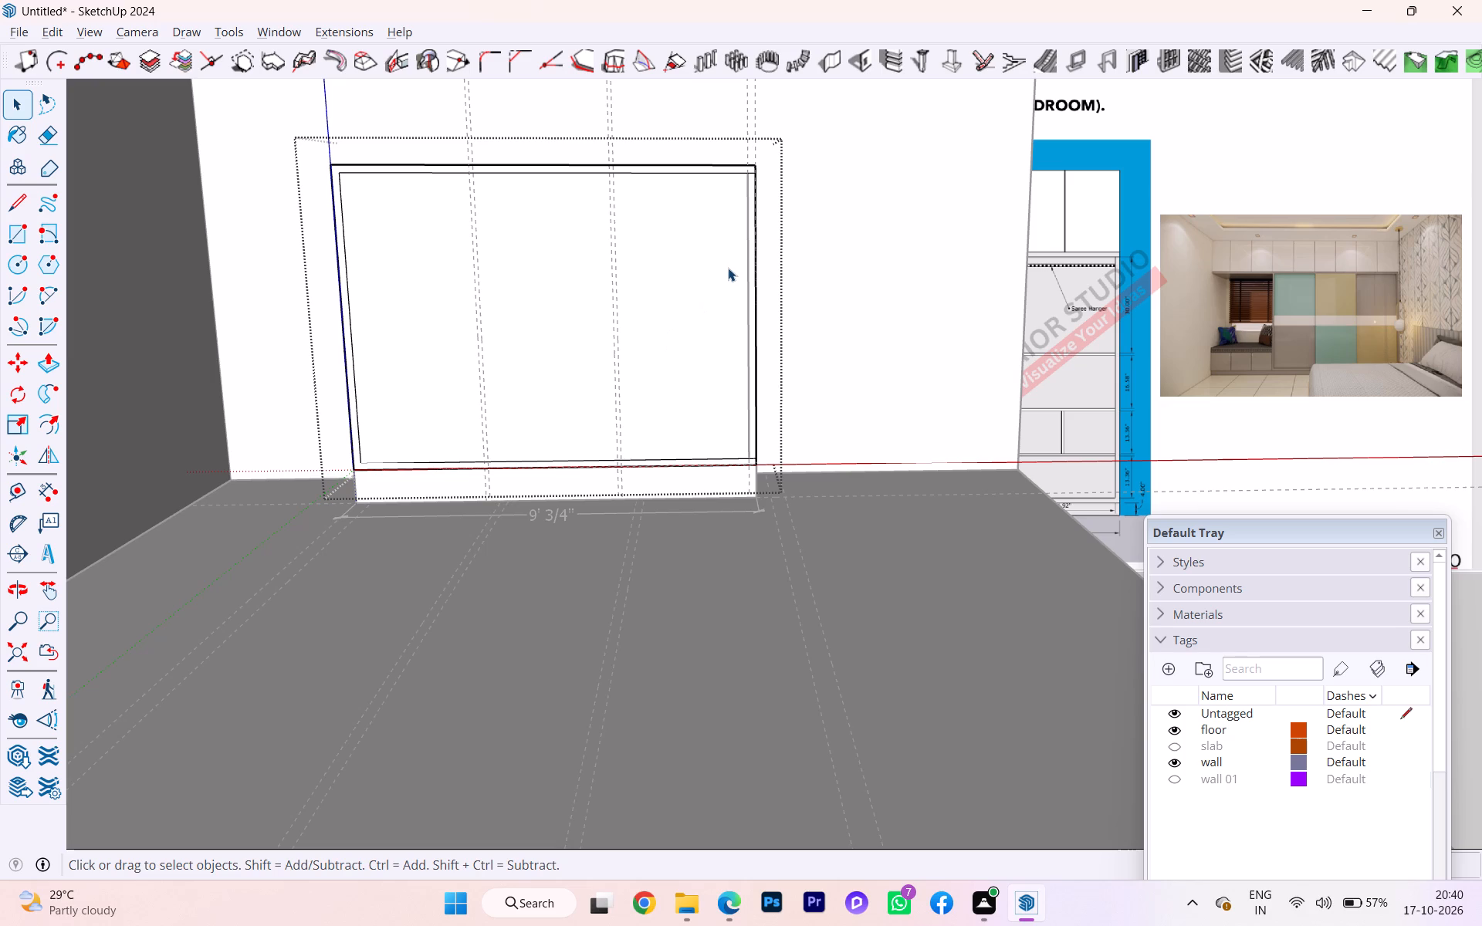
key("l")
left_click(744, 179)
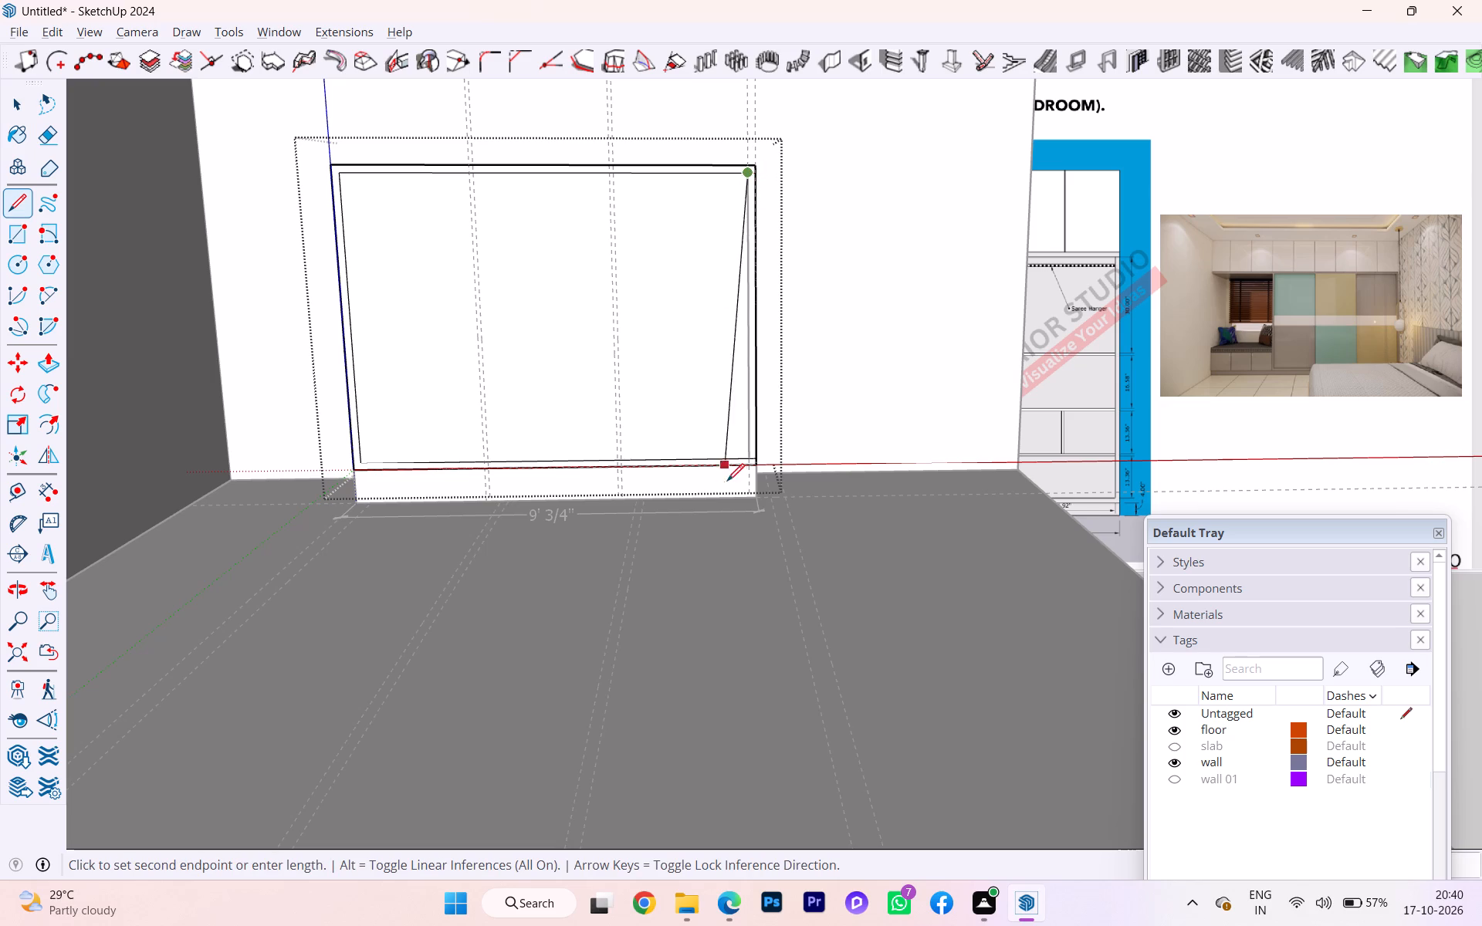
left_click(746, 464)
key("space")
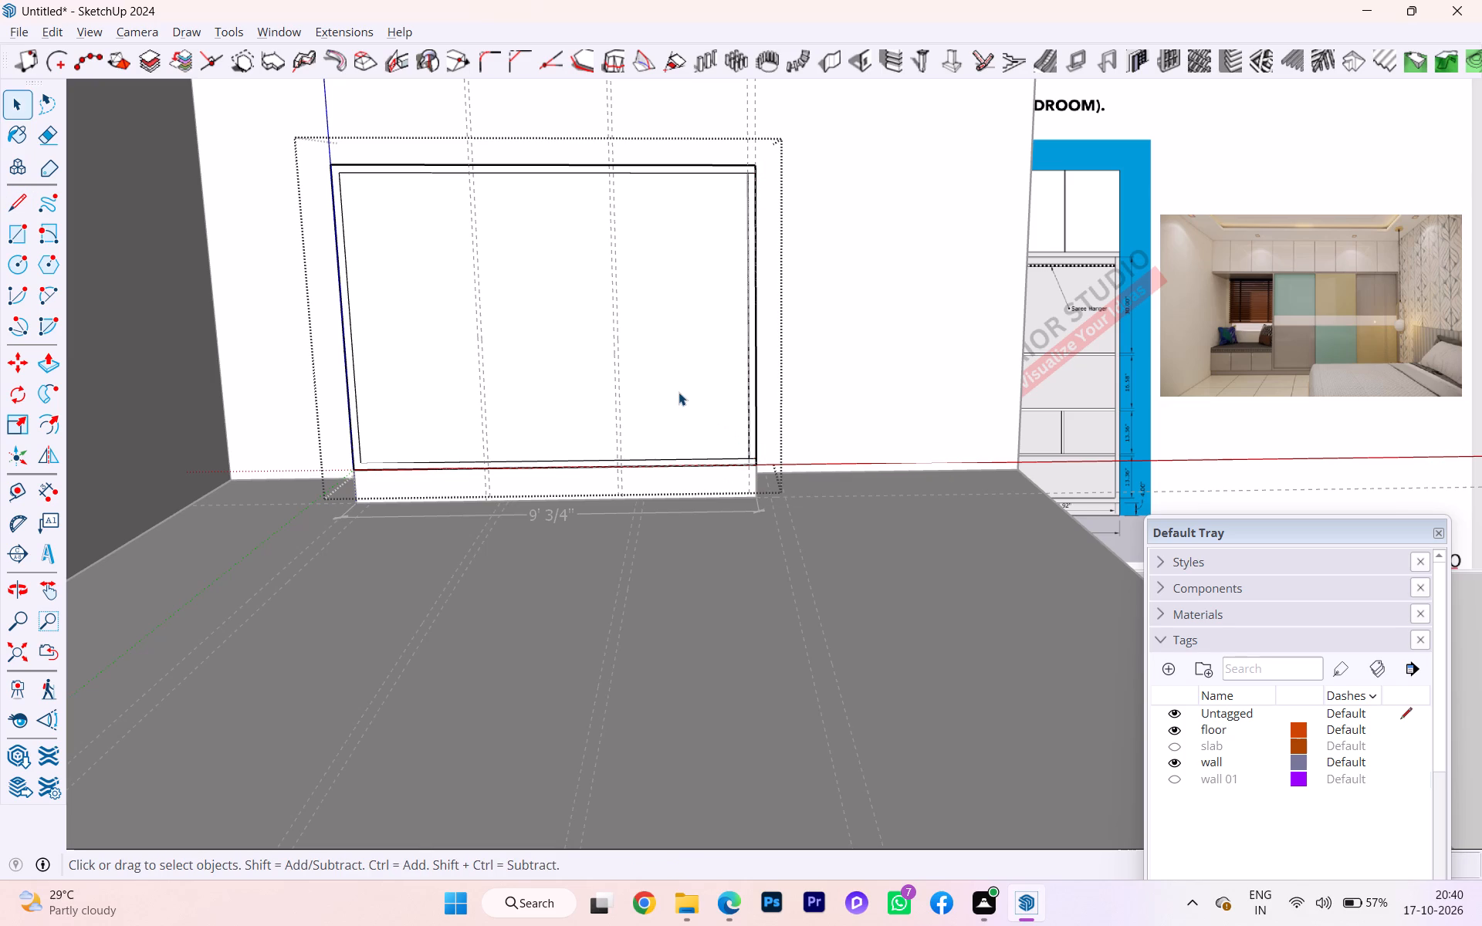
Push the wardrobe body's framed inner front face 22" inward to hollow out the body.
left_click(678, 392)
key("p")
left_click(678, 392)
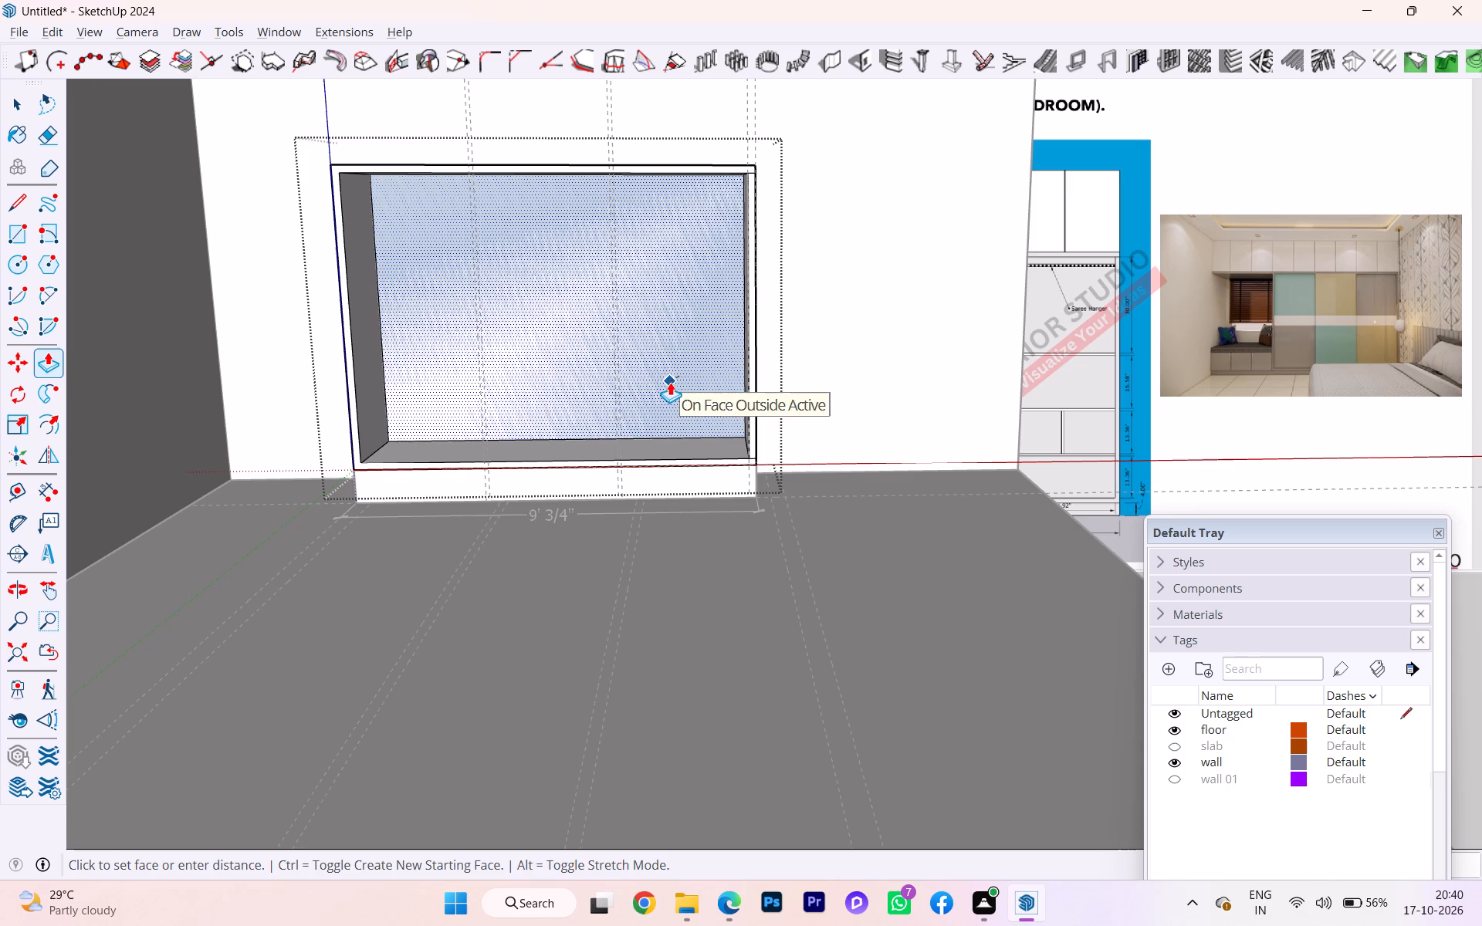
type("22")
key("Return")
scroll(574, 446, "down", 2)
middle_click_drag(646, 379, 700, 350)
key("space")
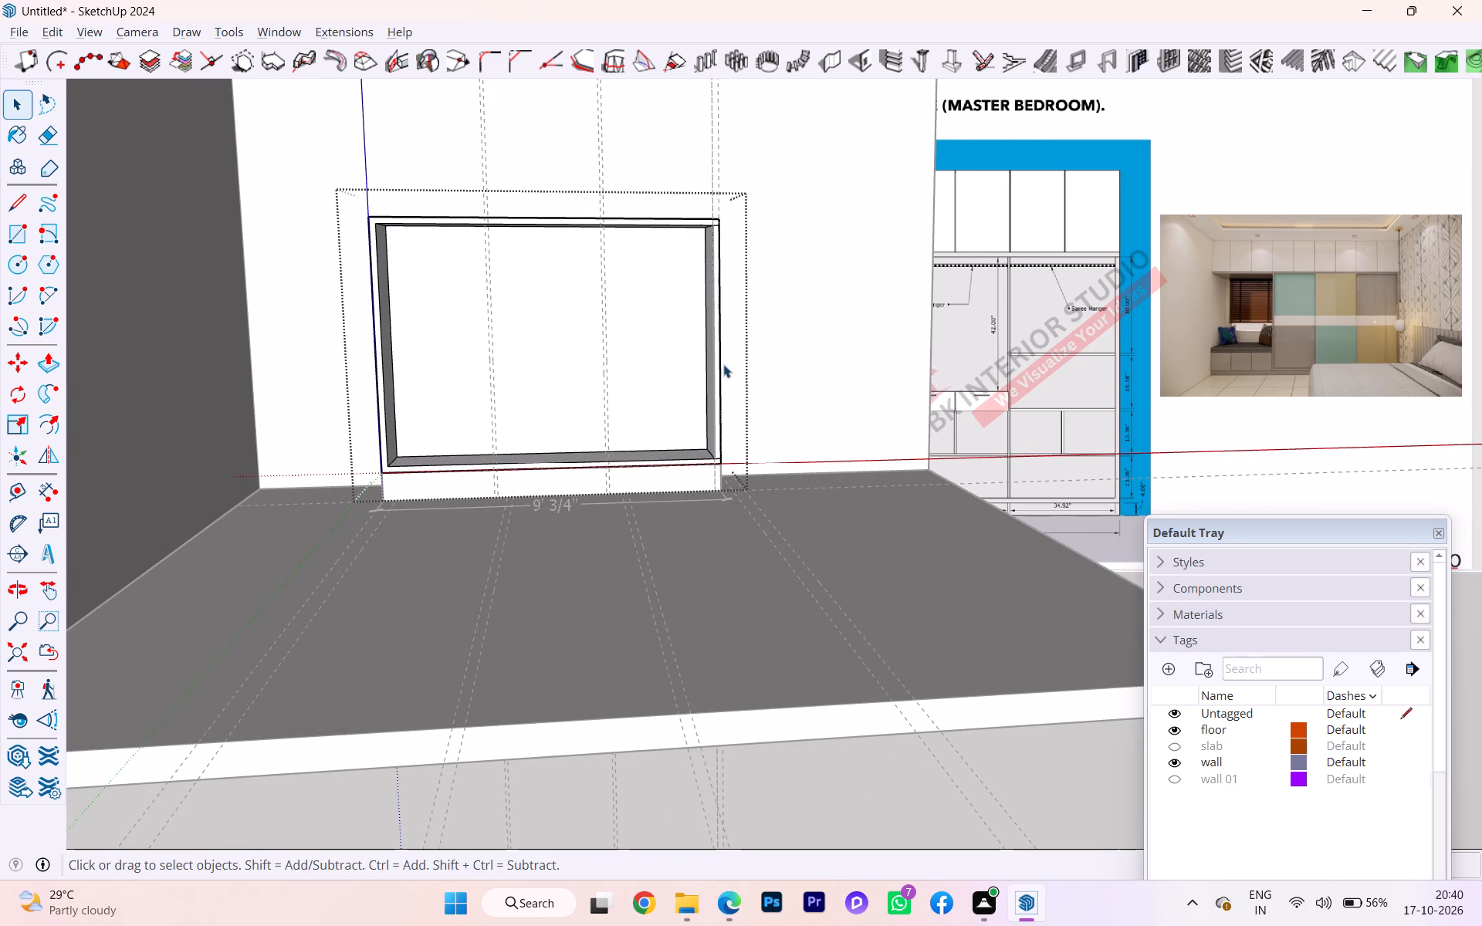
Inspect the hollowed wardrobe body from several angles, checking its interior sides and comparing it with the reference elevation.
scroll(500, 451, "down", 2)
scroll(499, 451, "up", 2)
scroll(499, 451, "down", 1)
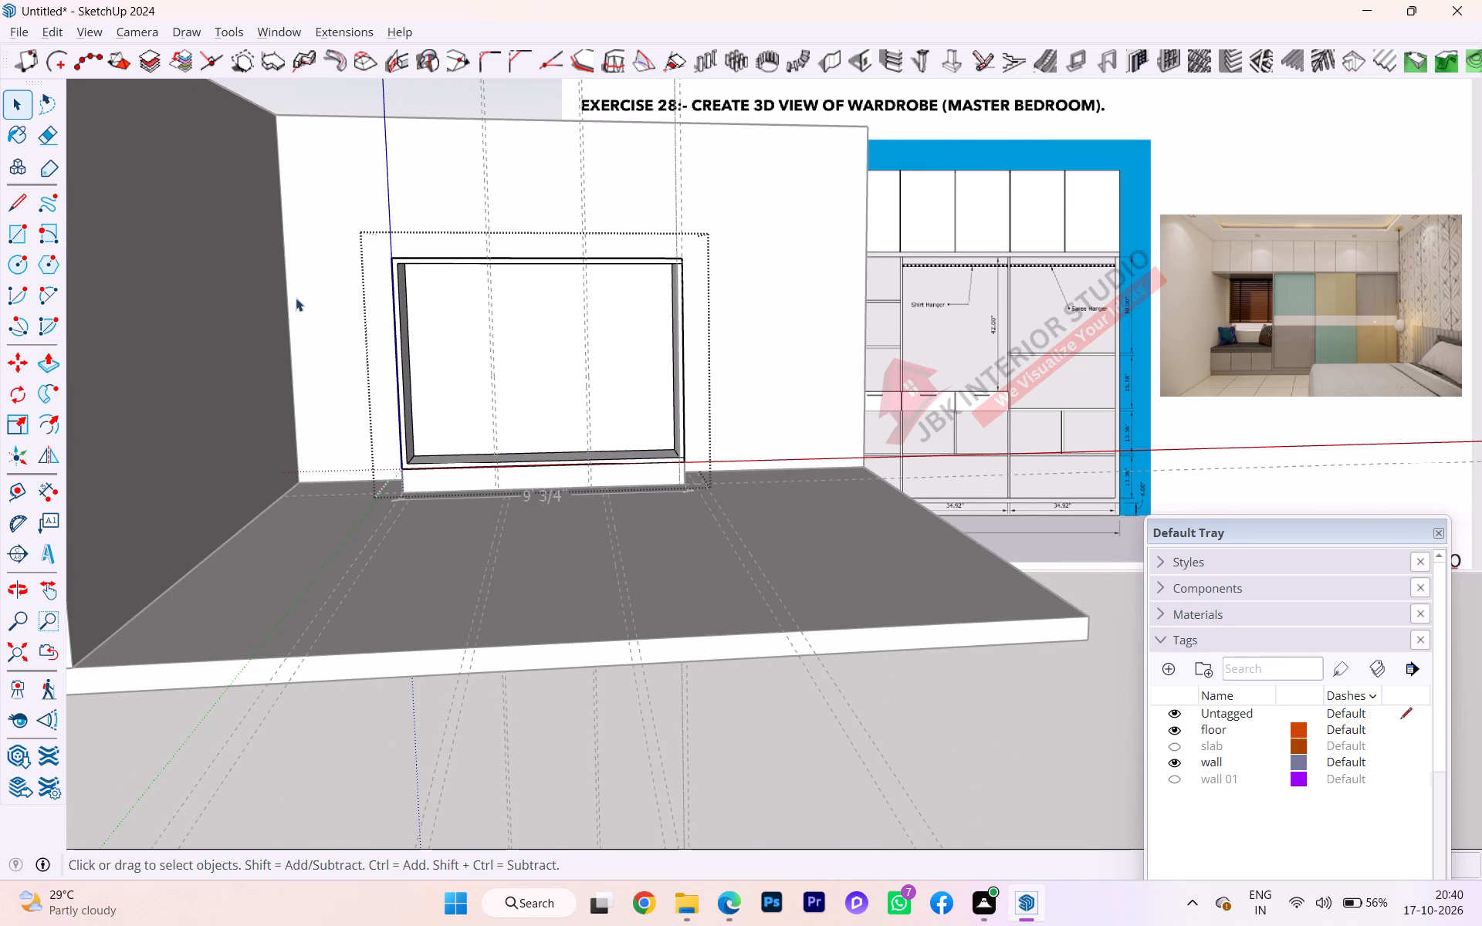
scroll(260, 304, "down", 5)
scroll(225, 353, "up", 1)
scroll(225, 357, "down", 1)
scroll(364, 308, "up", 3)
scroll(364, 307, "down", 2)
scroll(364, 307, "up", 1)
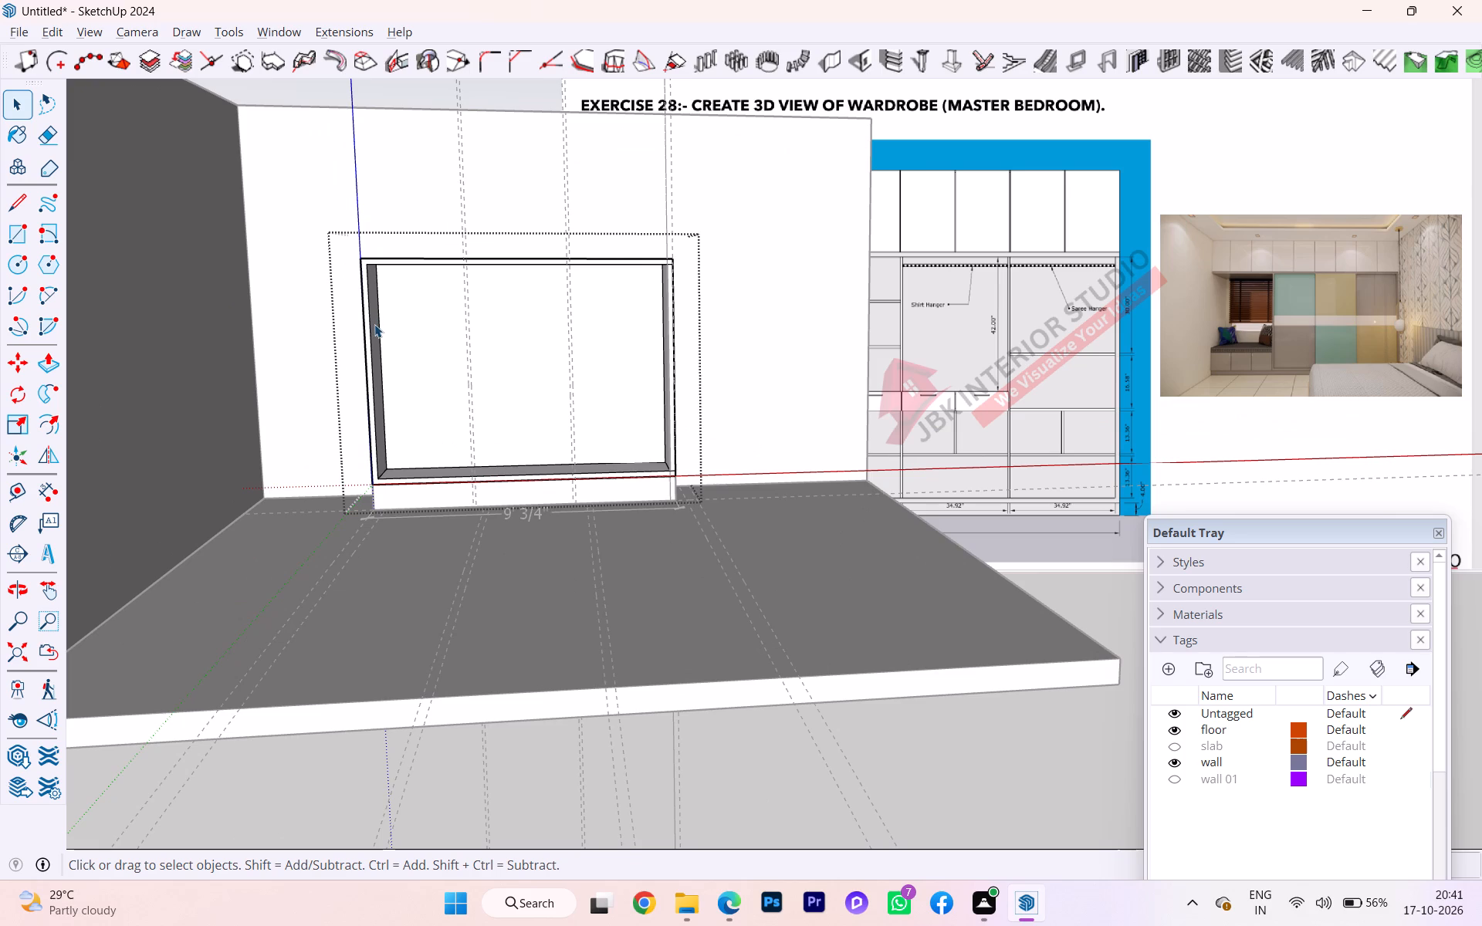
scroll(448, 429, "up", 5)
scroll(459, 431, "down", 1)
scroll(459, 431, "up", 4)
scroll(462, 431, "down", 1)
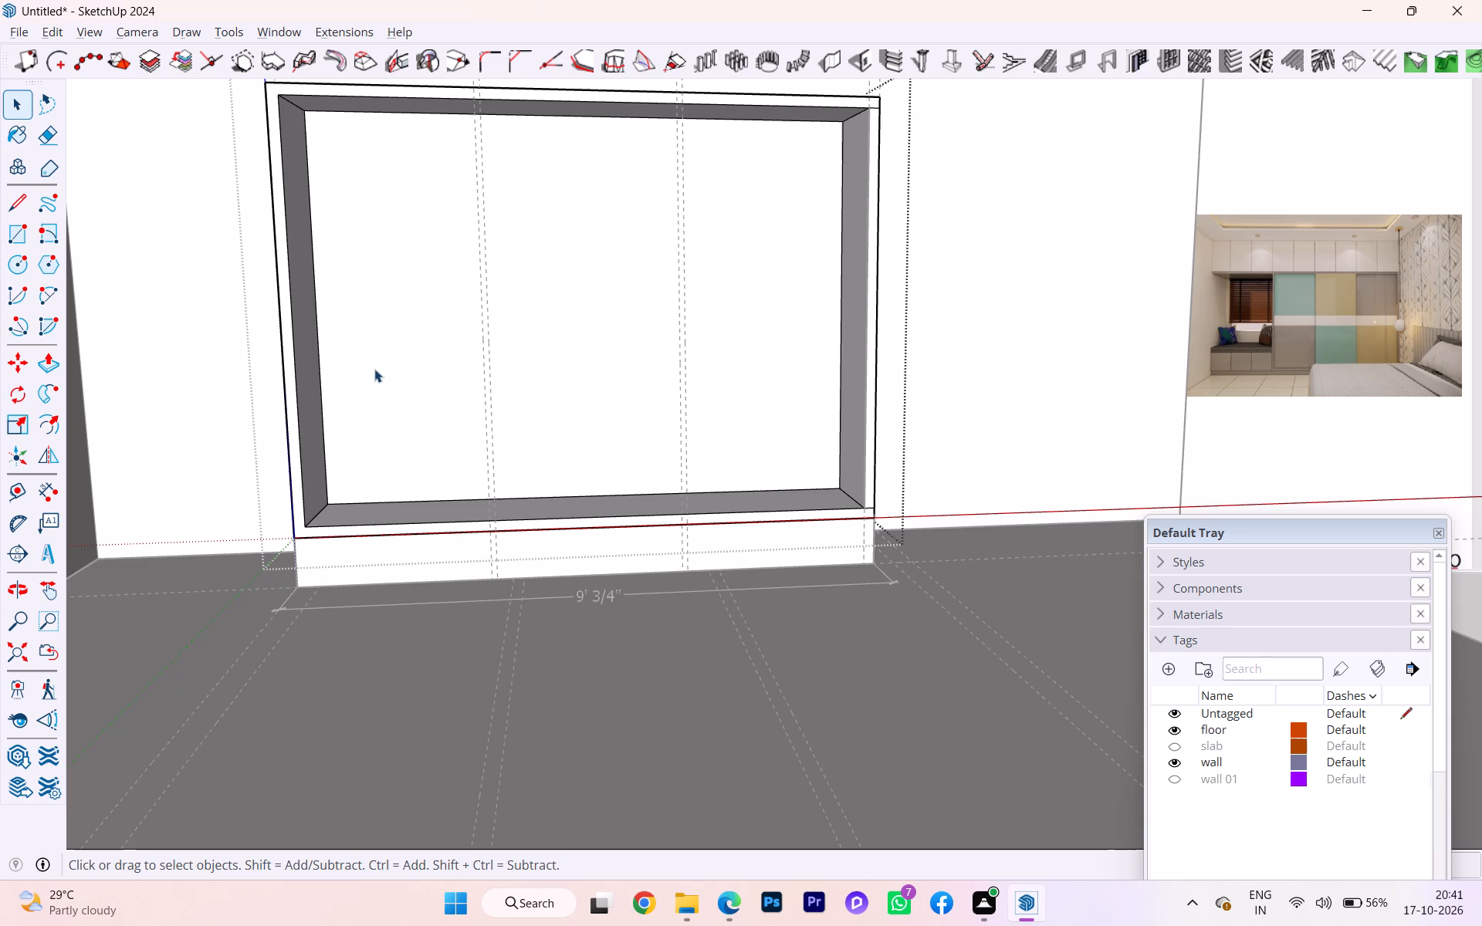
scroll(374, 373, "down", 2)
middle_click_drag(374, 373, 404, 352)
scroll(336, 401, "down", 5)
middle_click_drag(345, 392, 365, 377)
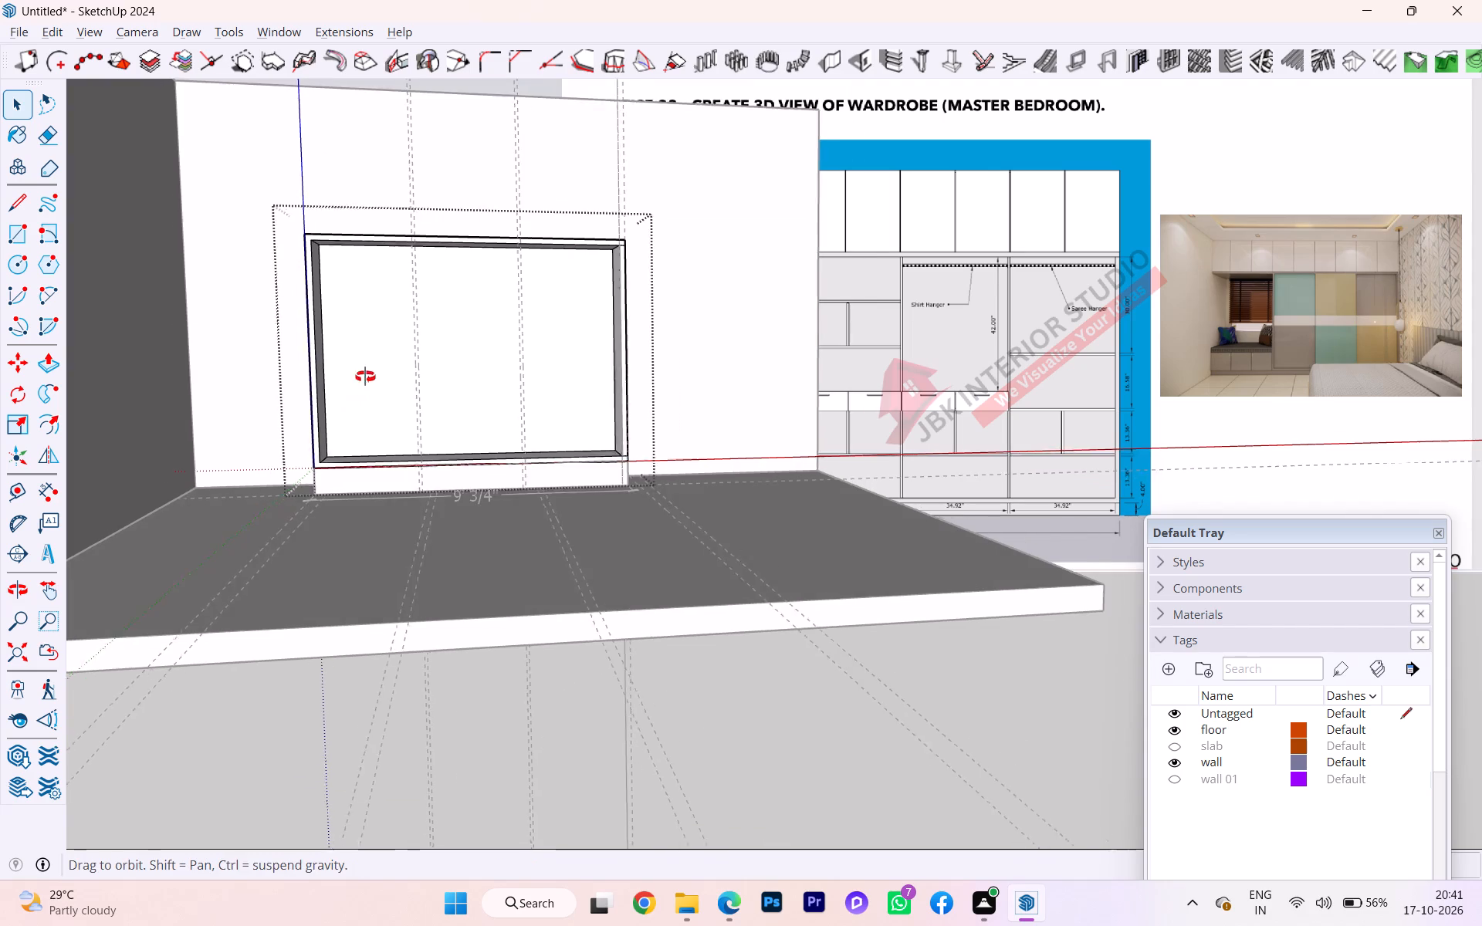
middle_click_drag(365, 377, 394, 357)
scroll(395, 357, "up", 2)
scroll(399, 357, "down", 3)
scroll(399, 357, "up", 4)
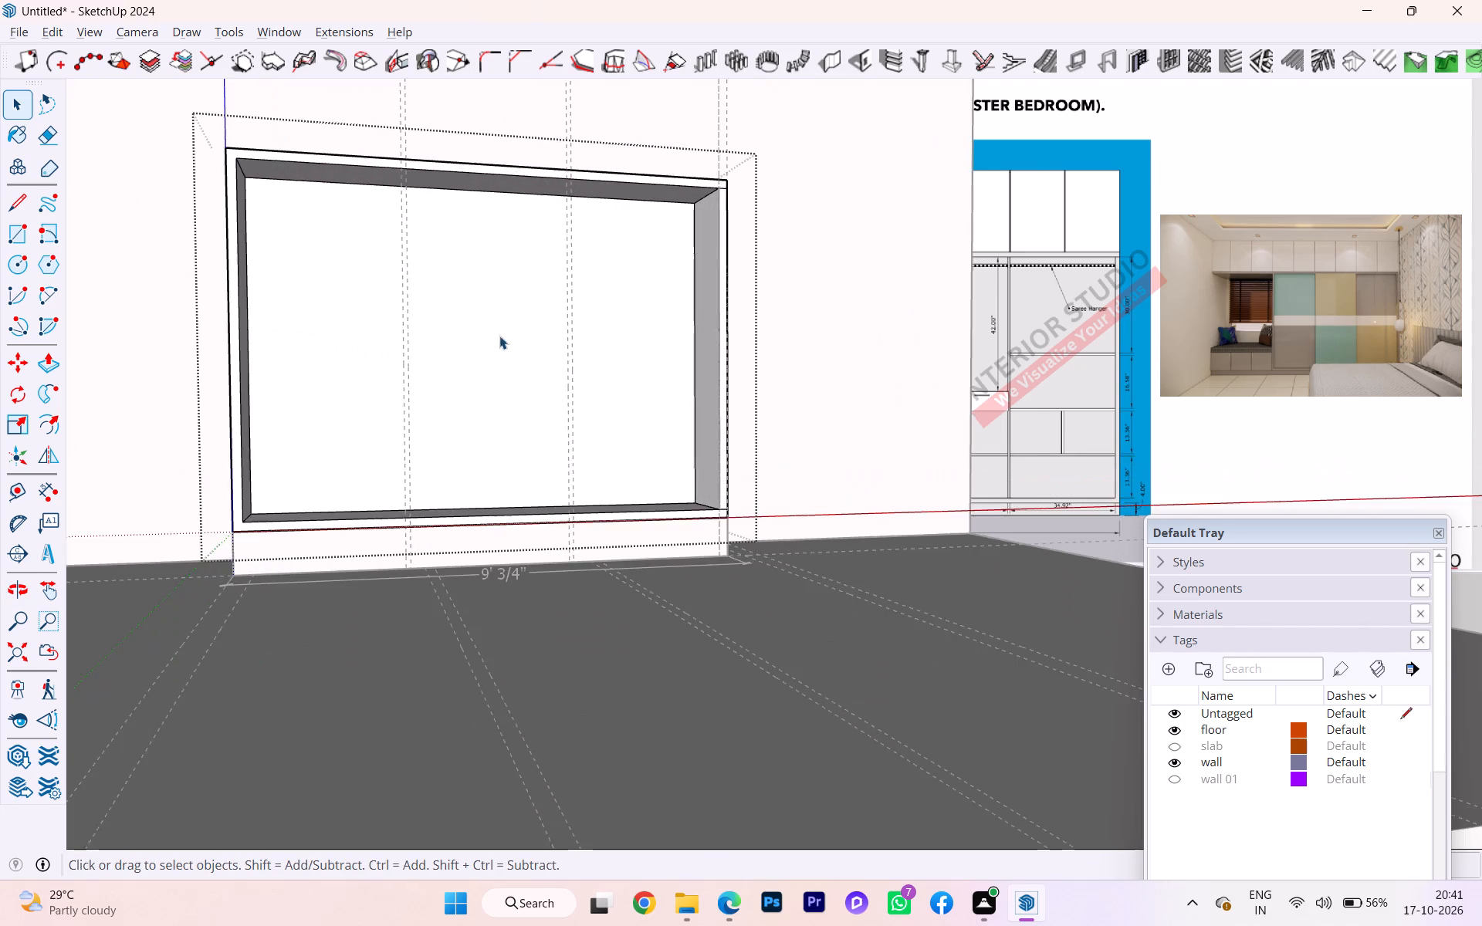
scroll(643, 297, "up", 2)
scroll(649, 325, "down", 1)
middle_click_drag(649, 326, 598, 348)
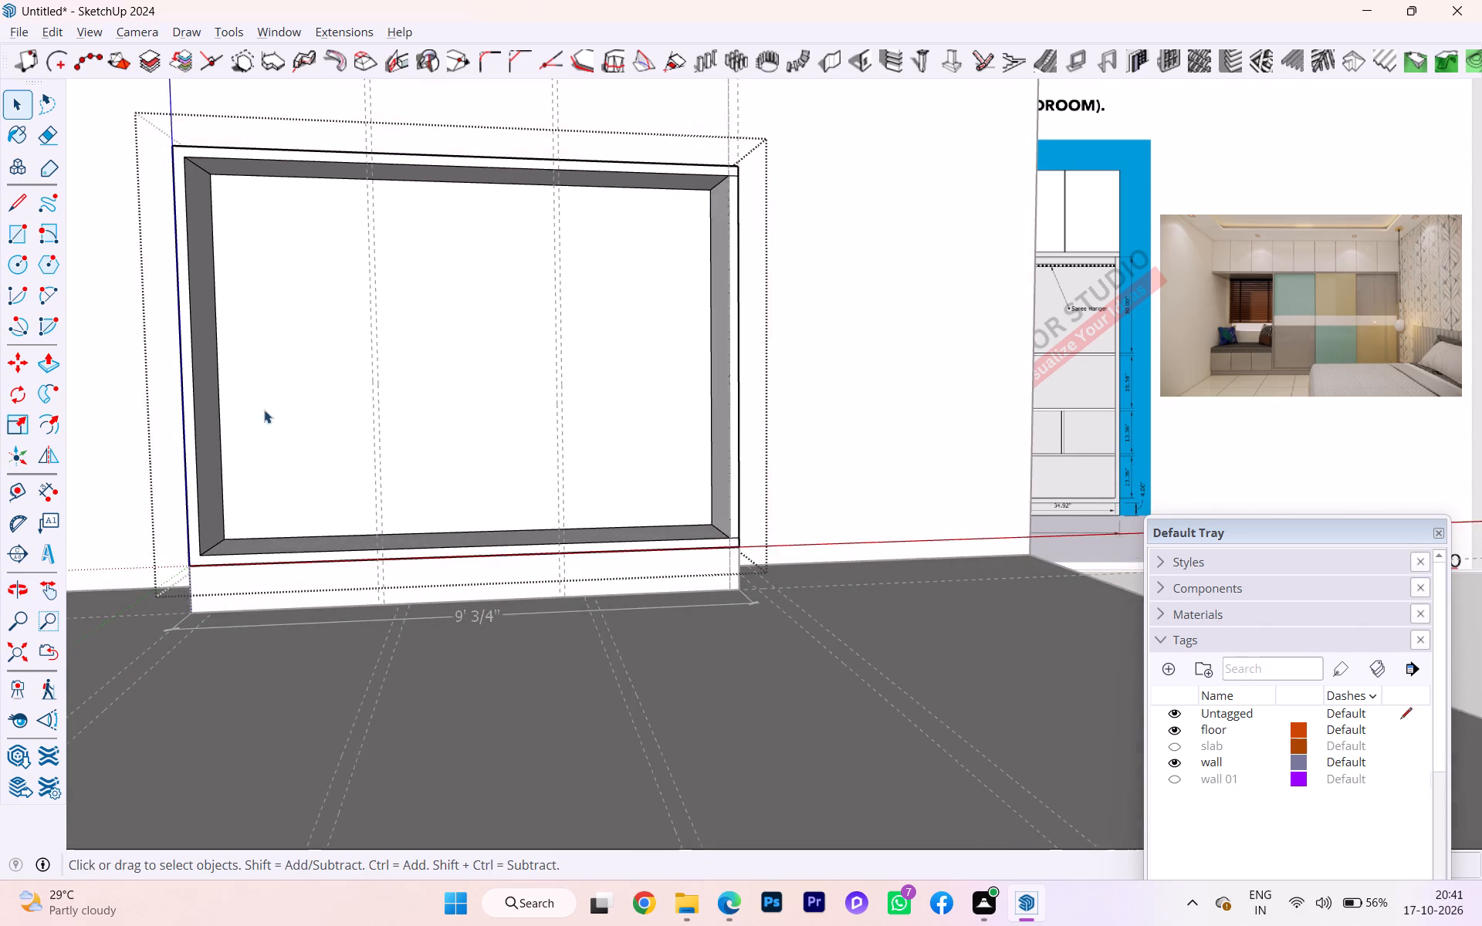
scroll(233, 417, "down", 3)
scroll(134, 438, "up", 1)
scroll(118, 441, "down", 1)
scroll(150, 435, "up", 1)
scroll(152, 435, "down", 2)
scroll(289, 410, "up", 5)
scroll(511, 385, "down", 1)
scroll(513, 384, "up", 1)
scroll(276, 401, "down", 4)
middle_click_drag(357, 409, 138, 437)
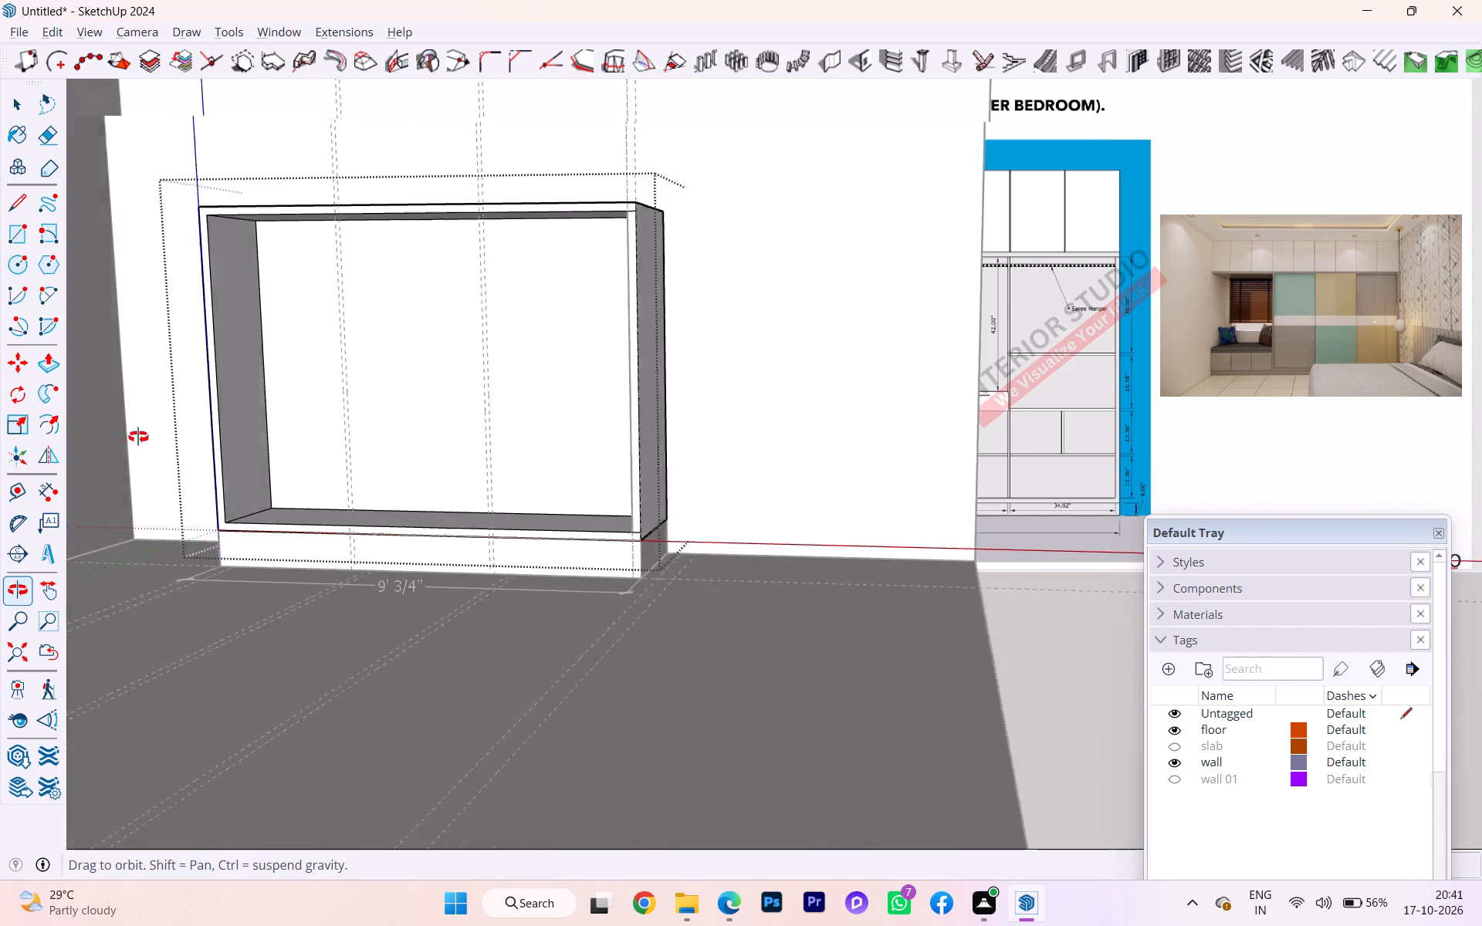
middle_click_drag(138, 437, 102, 439)
scroll(356, 423, "down", 1)
scroll(273, 440, "down", 2)
scroll(273, 440, "up", 1)
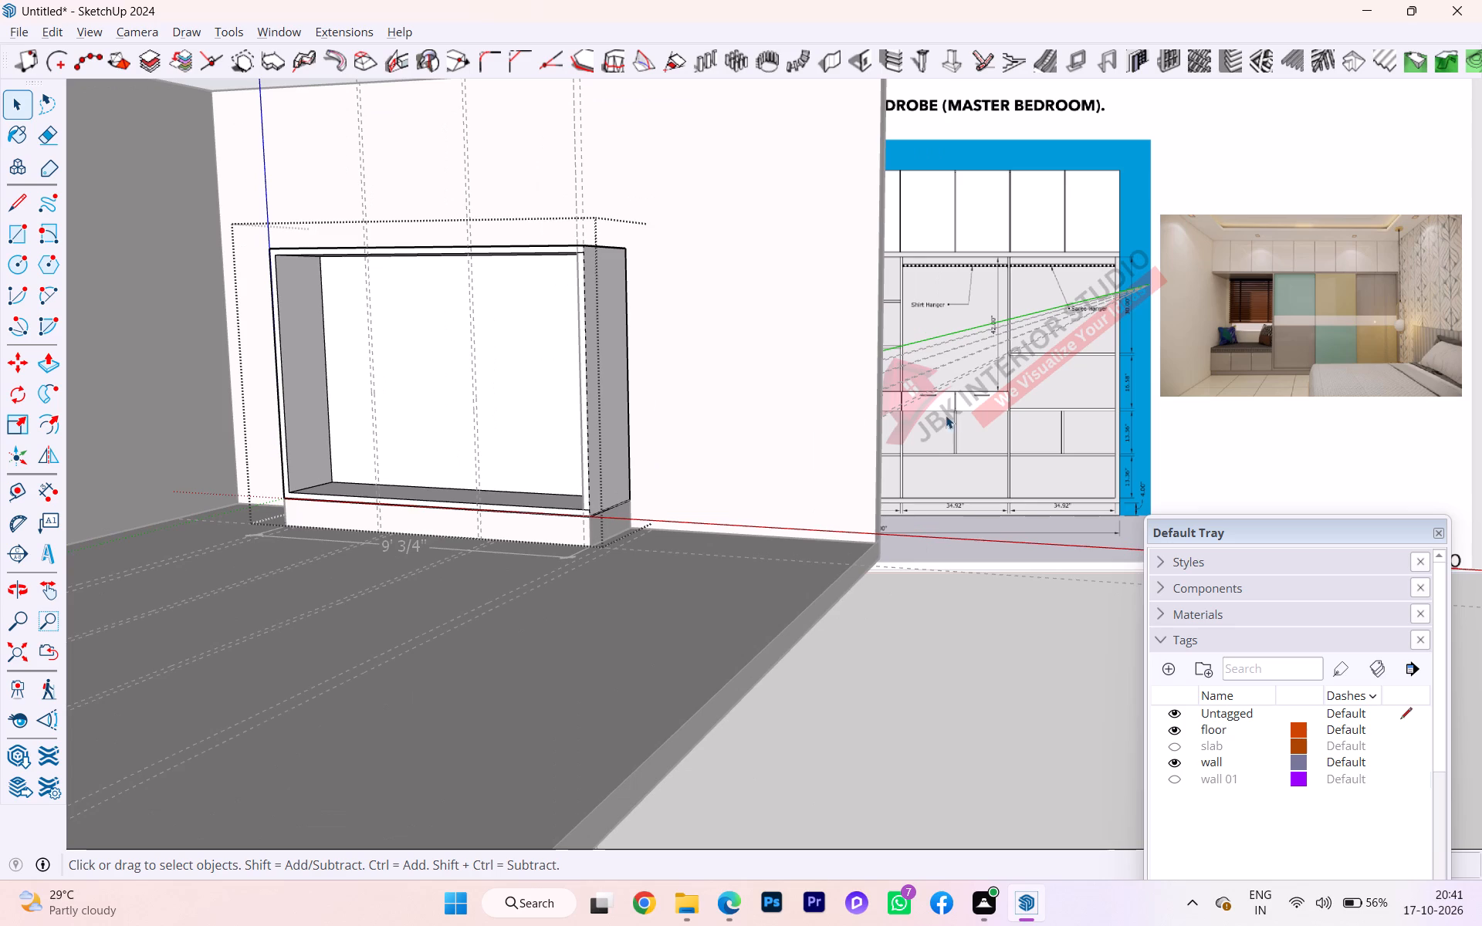
scroll(987, 426, "down", 1)
scroll(641, 416, "down", 2)
middle_click_drag(604, 417, 611, 422)
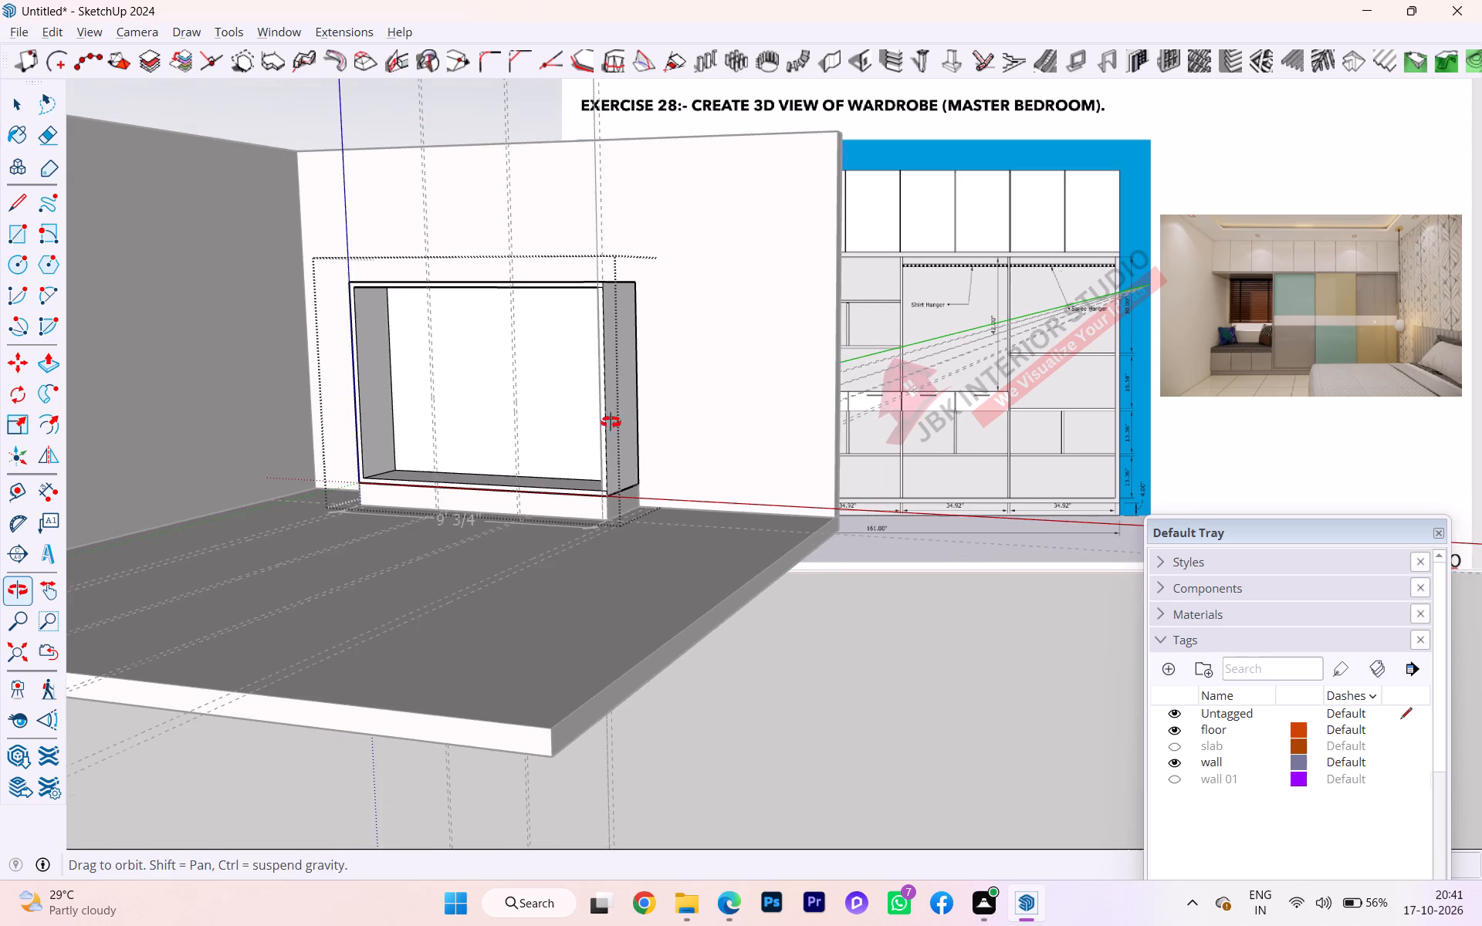
middle_click_drag(611, 422, 810, 487)
scroll(436, 484, "up", 6)
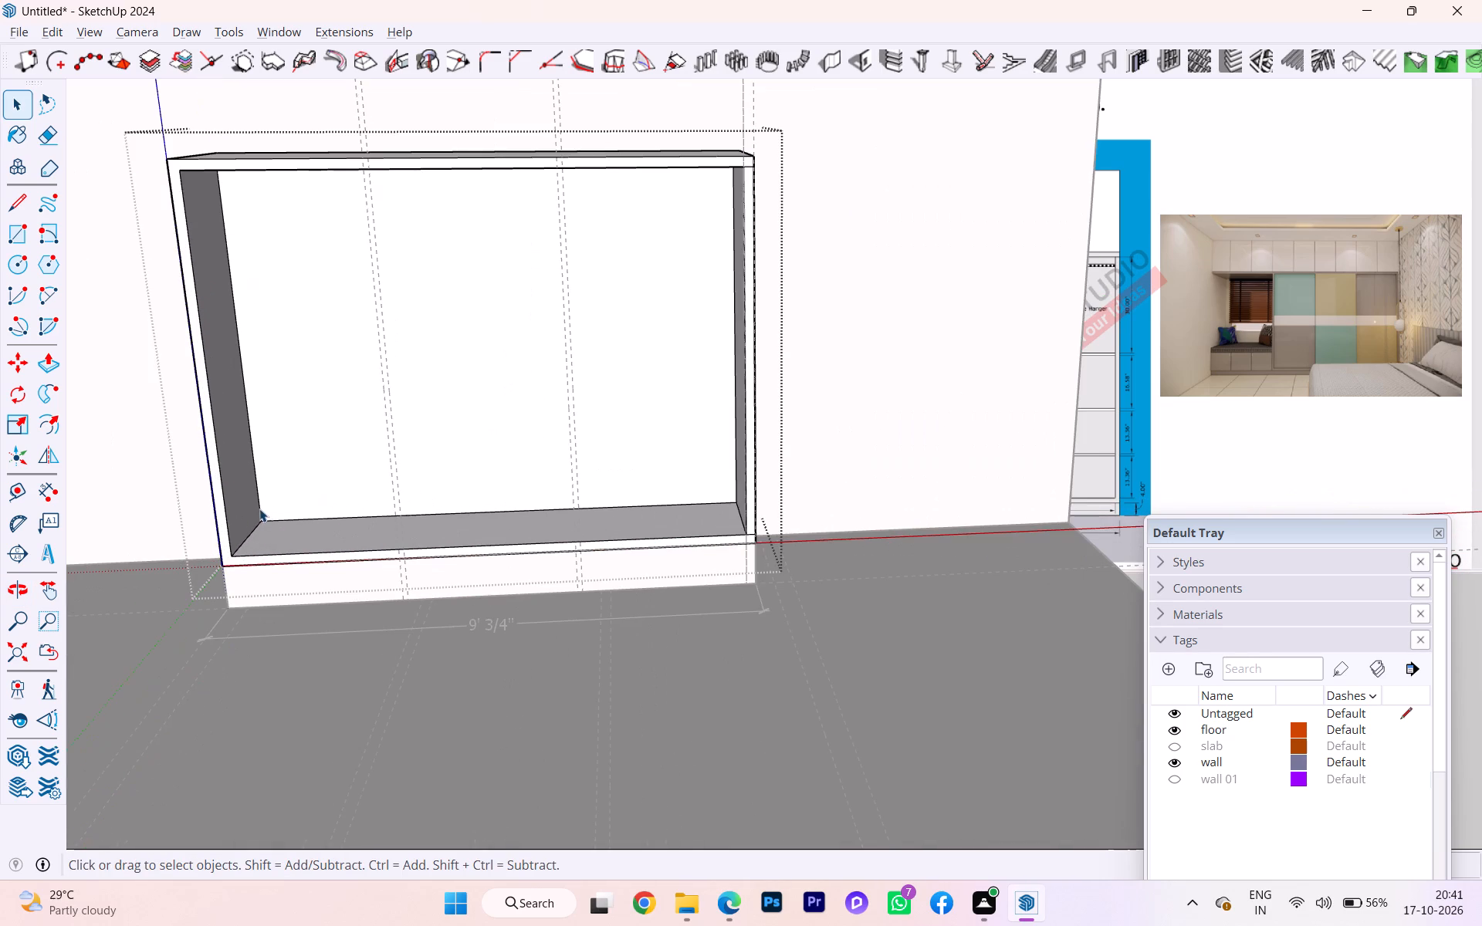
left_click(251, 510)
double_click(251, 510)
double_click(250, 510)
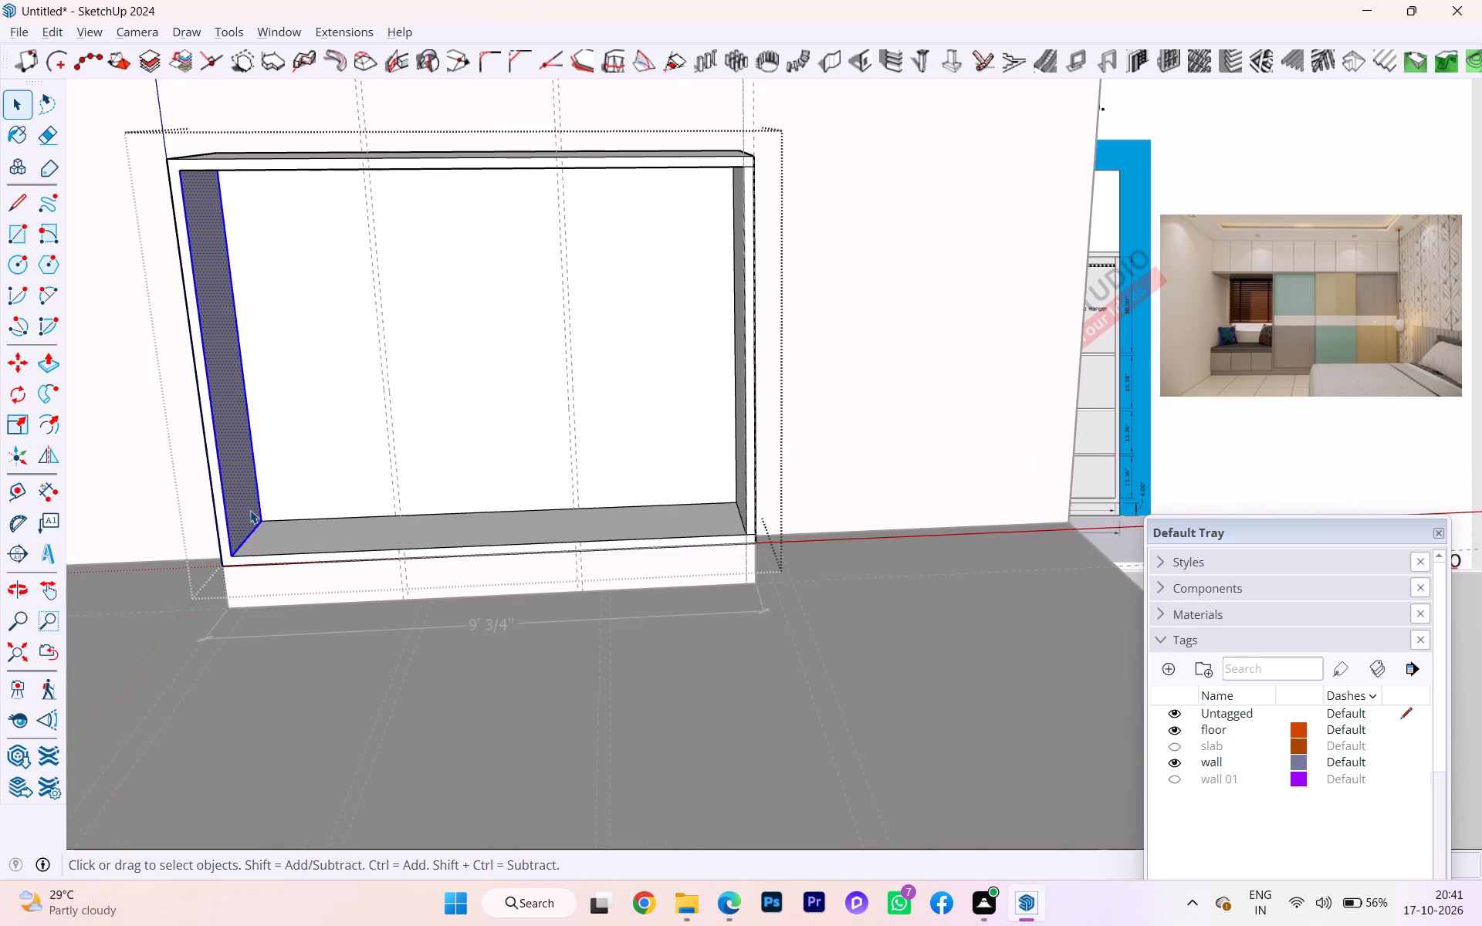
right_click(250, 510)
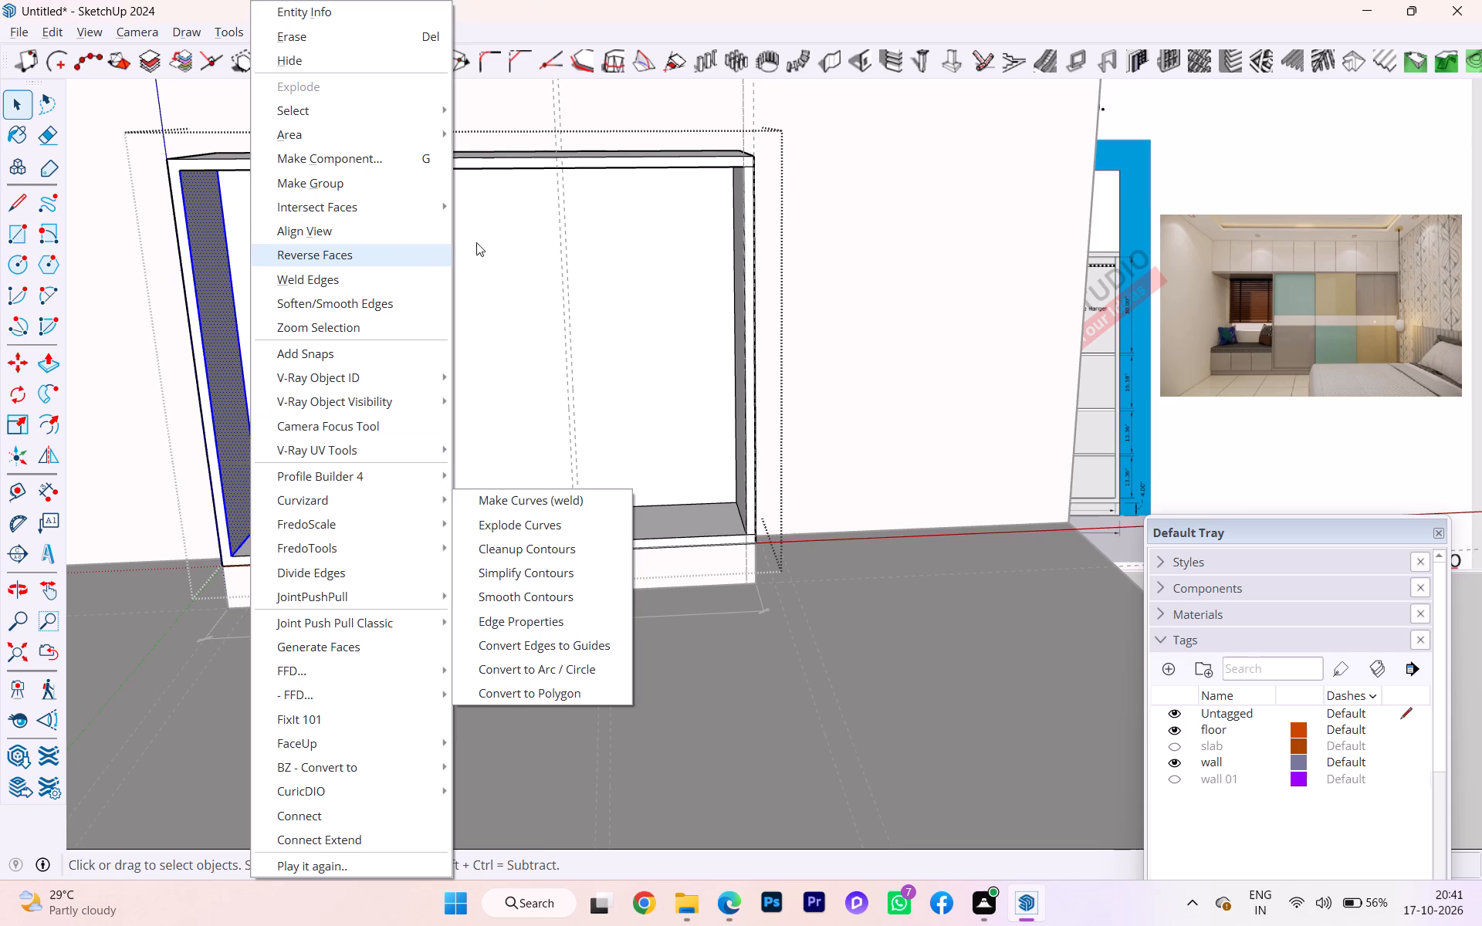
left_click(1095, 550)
Copy the hollow's left inner side face with its edges and paste it in place outside the body group.
double_click(247, 477)
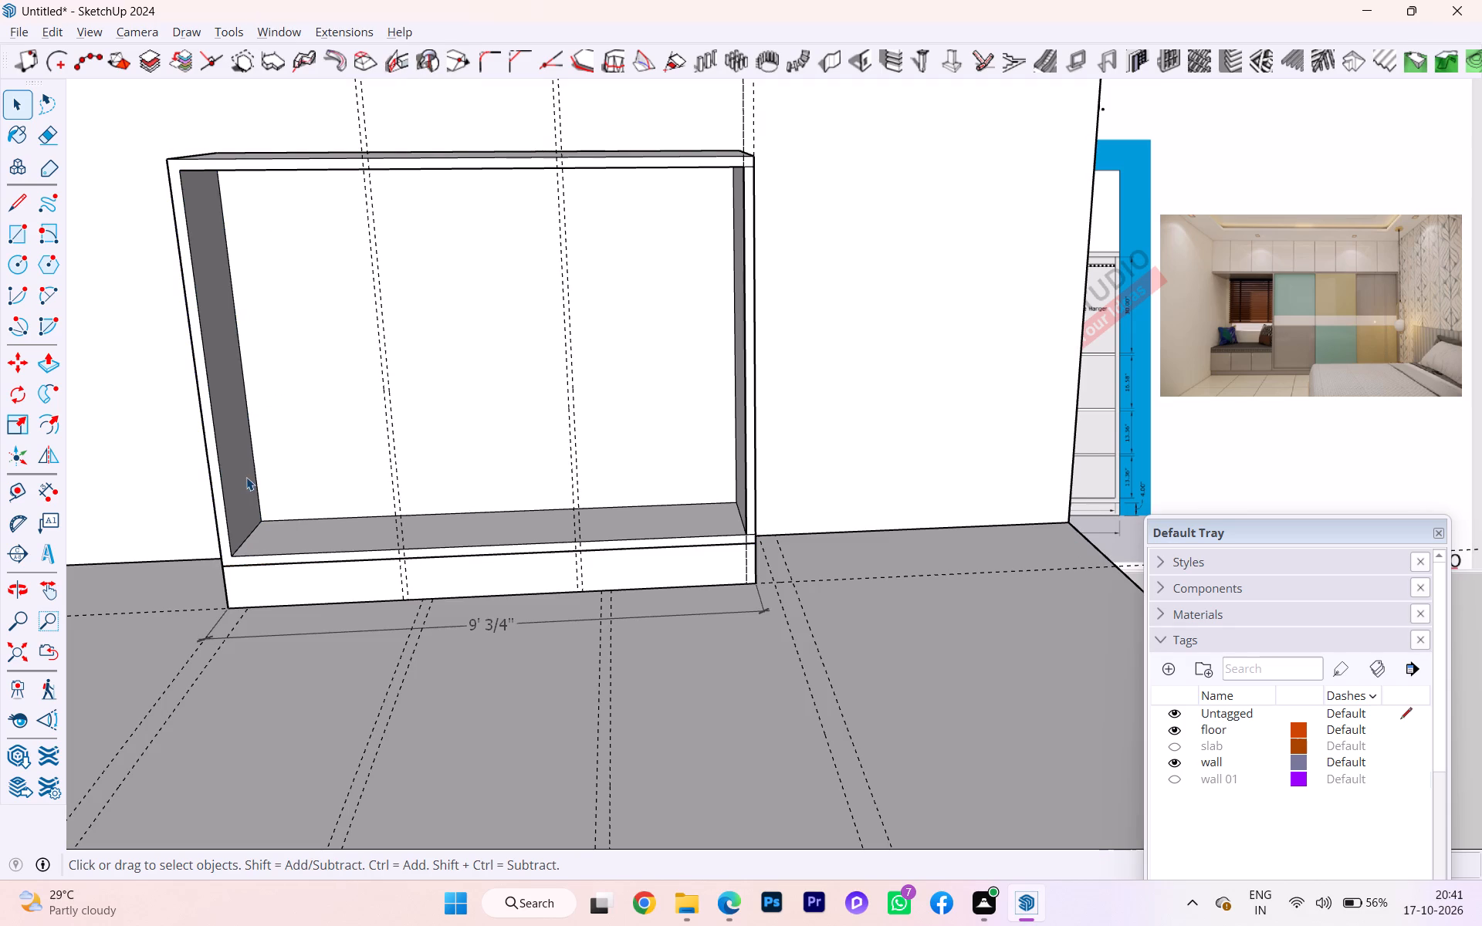
triple_click(246, 477)
left_click(246, 477)
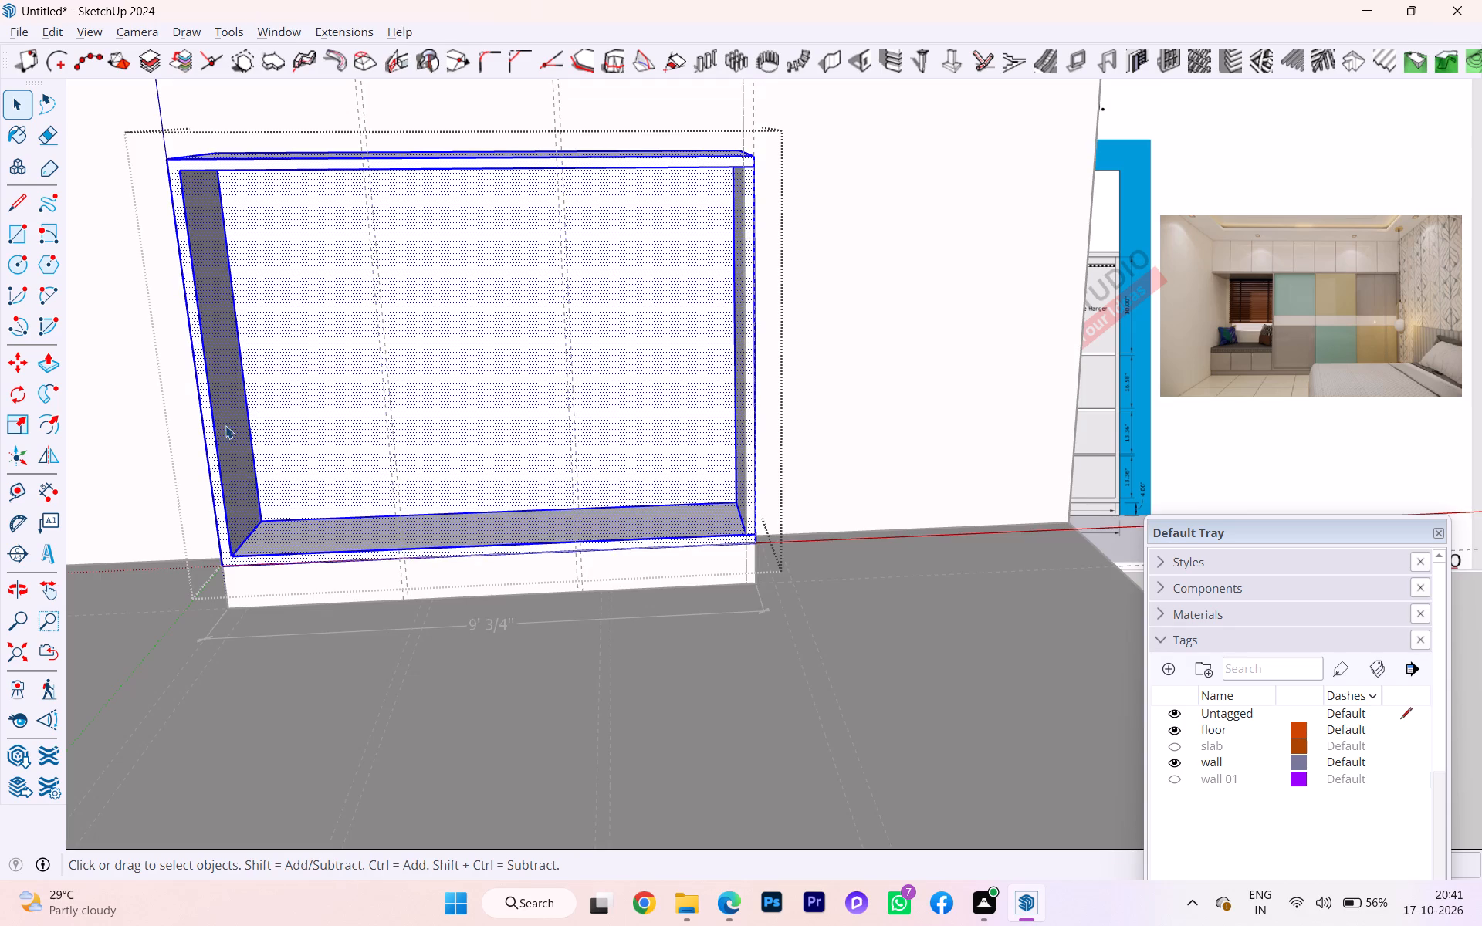
left_click(215, 424)
triple_click(218, 418)
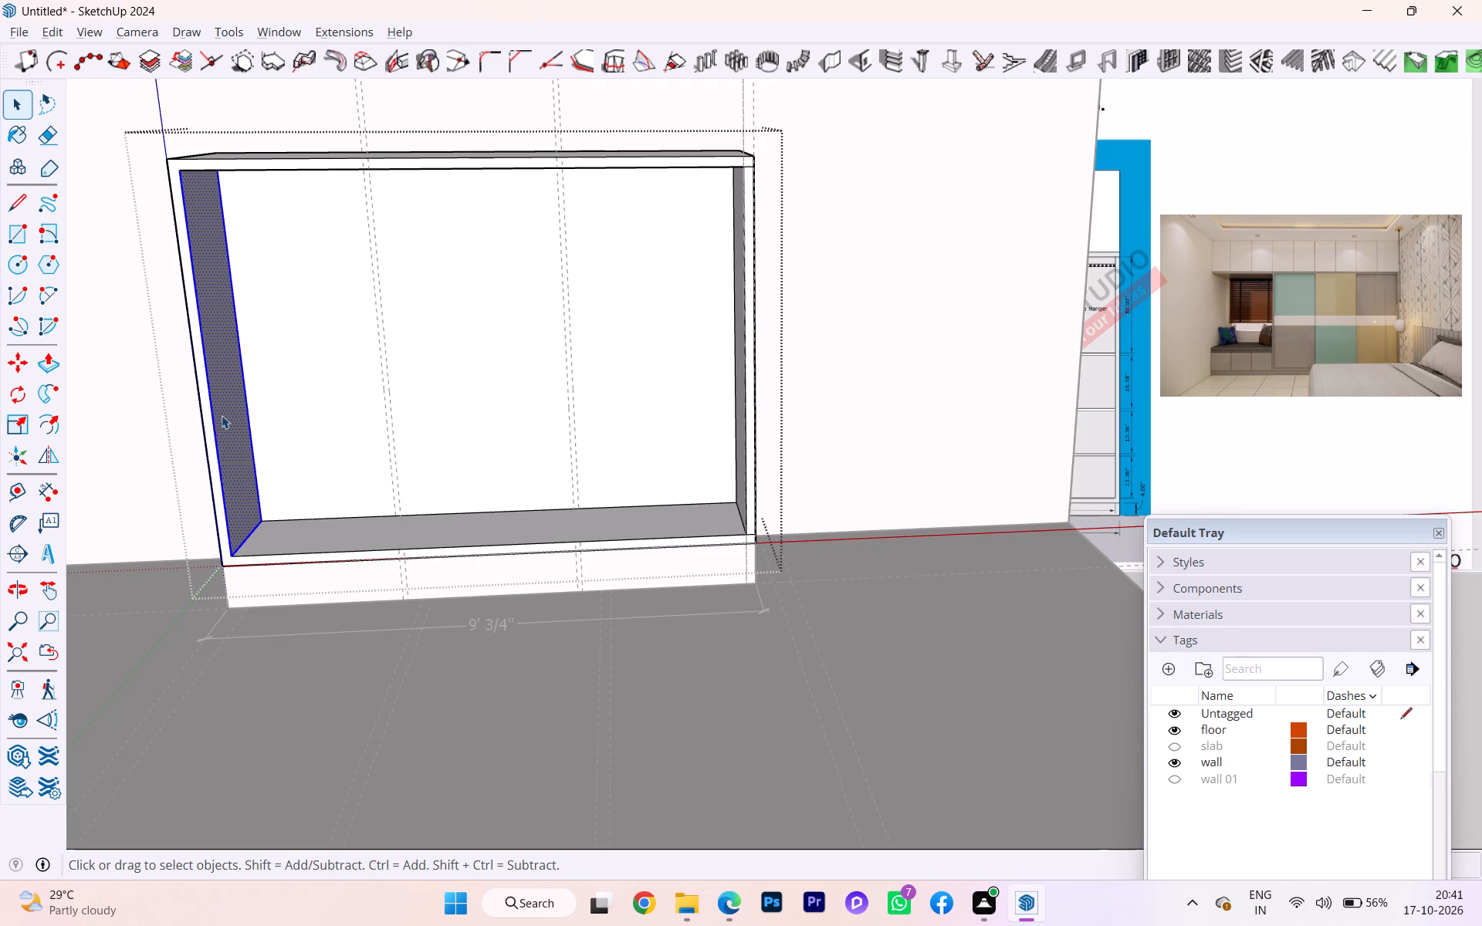
key("ctrl+c")
left_click(900, 625)
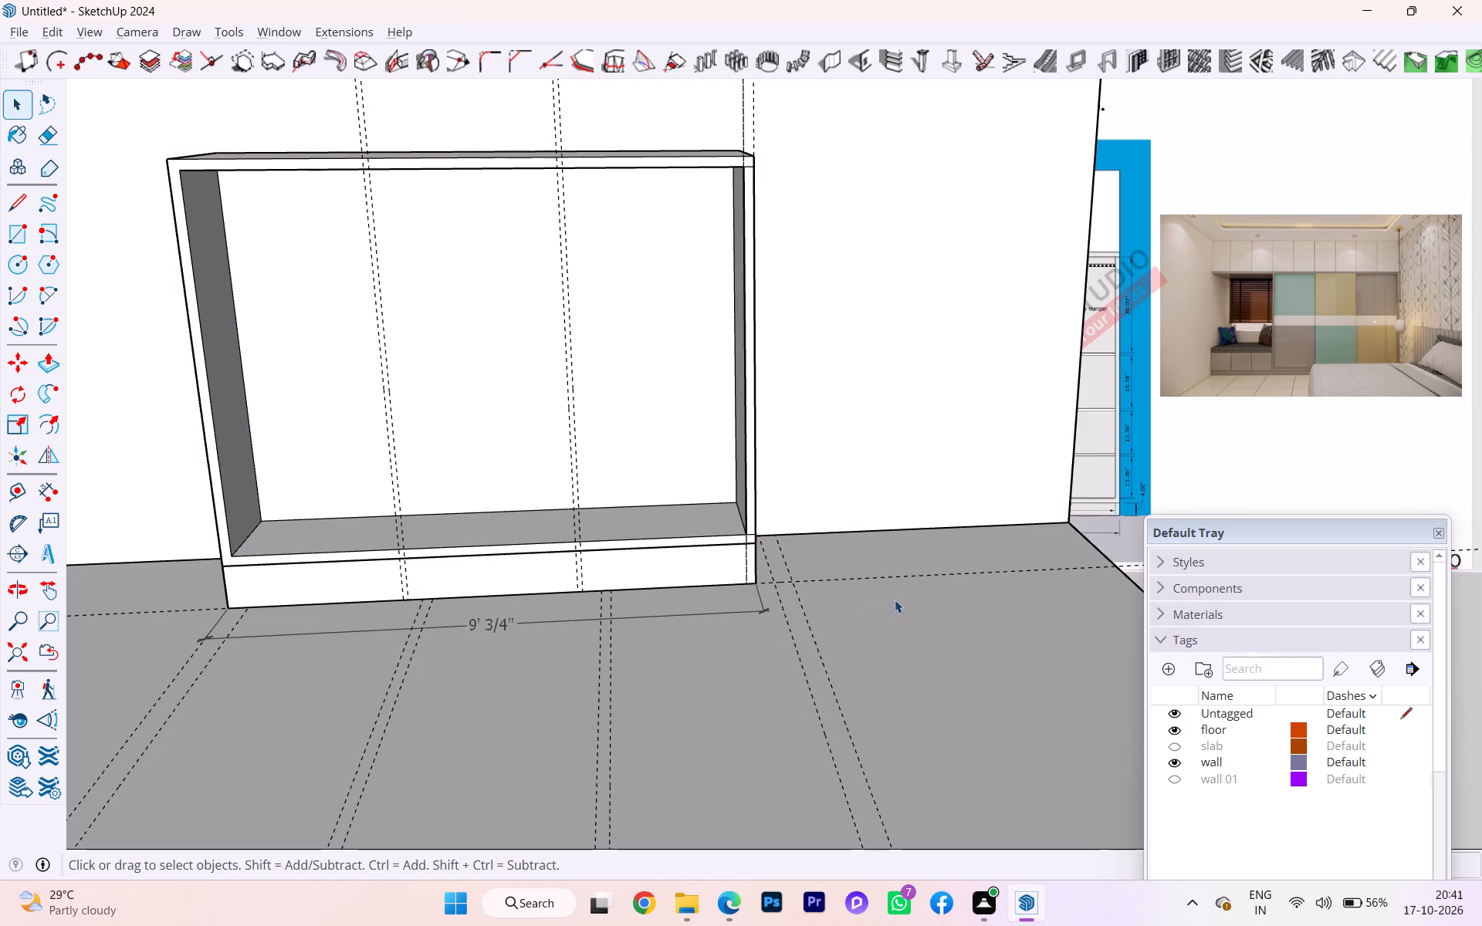
left_click(55, 32)
left_click(128, 174)
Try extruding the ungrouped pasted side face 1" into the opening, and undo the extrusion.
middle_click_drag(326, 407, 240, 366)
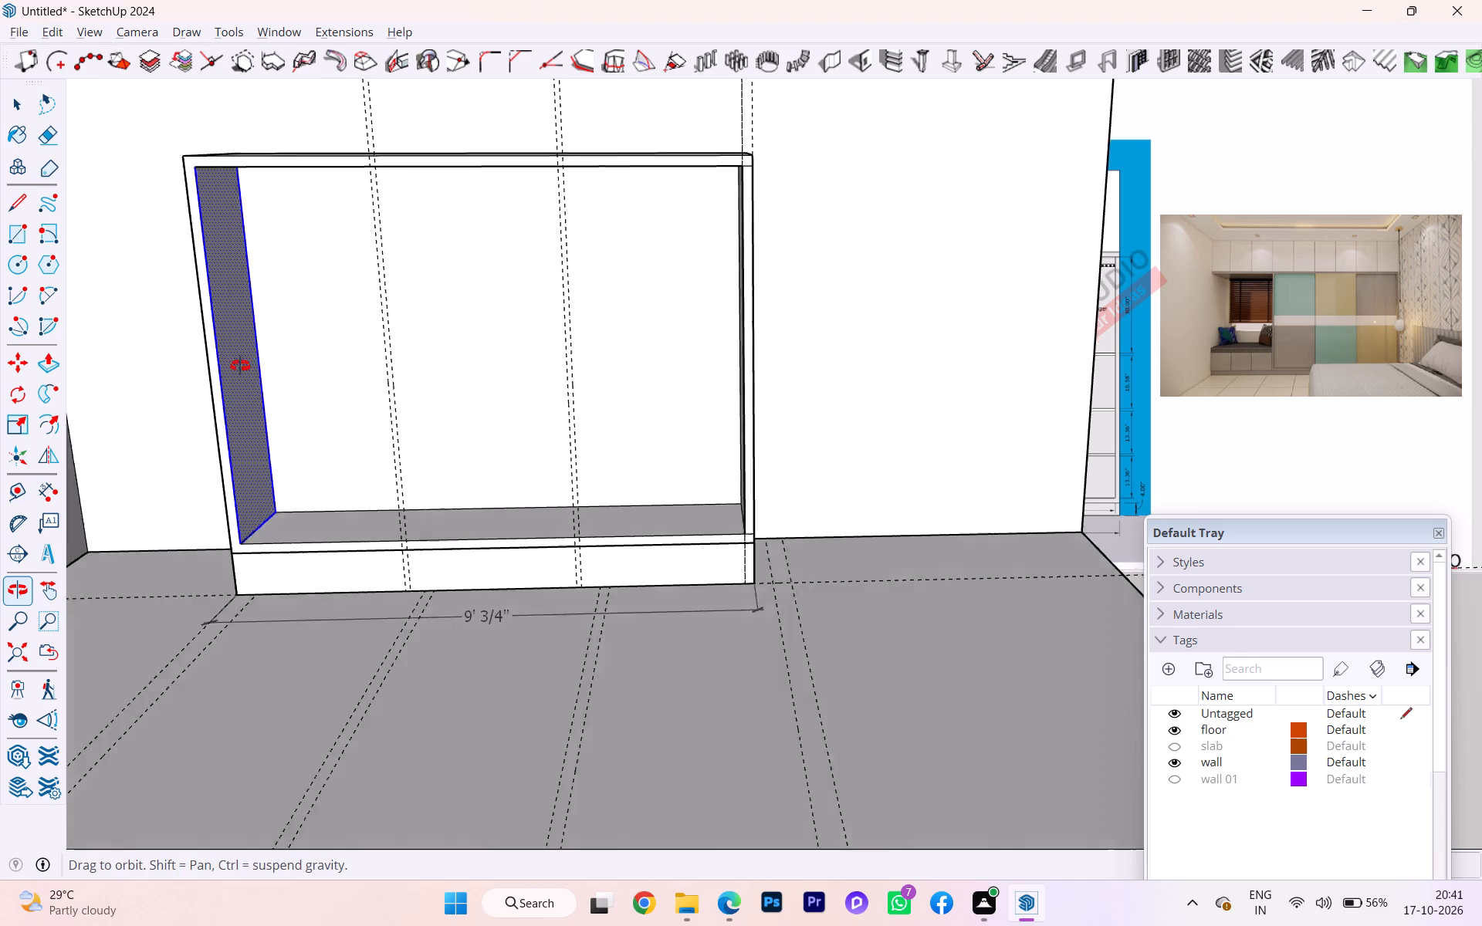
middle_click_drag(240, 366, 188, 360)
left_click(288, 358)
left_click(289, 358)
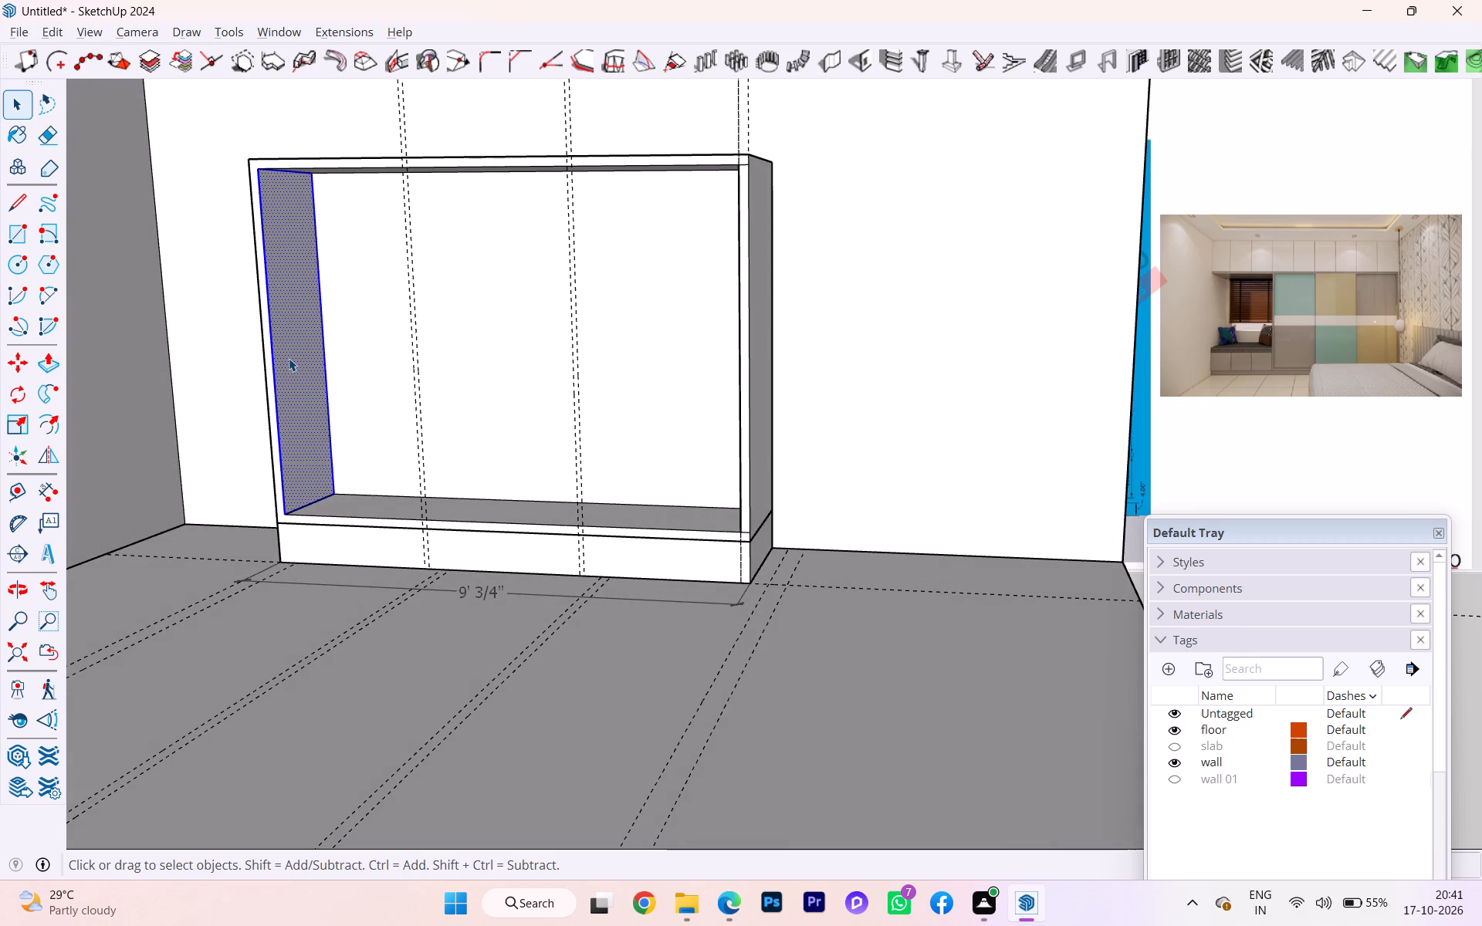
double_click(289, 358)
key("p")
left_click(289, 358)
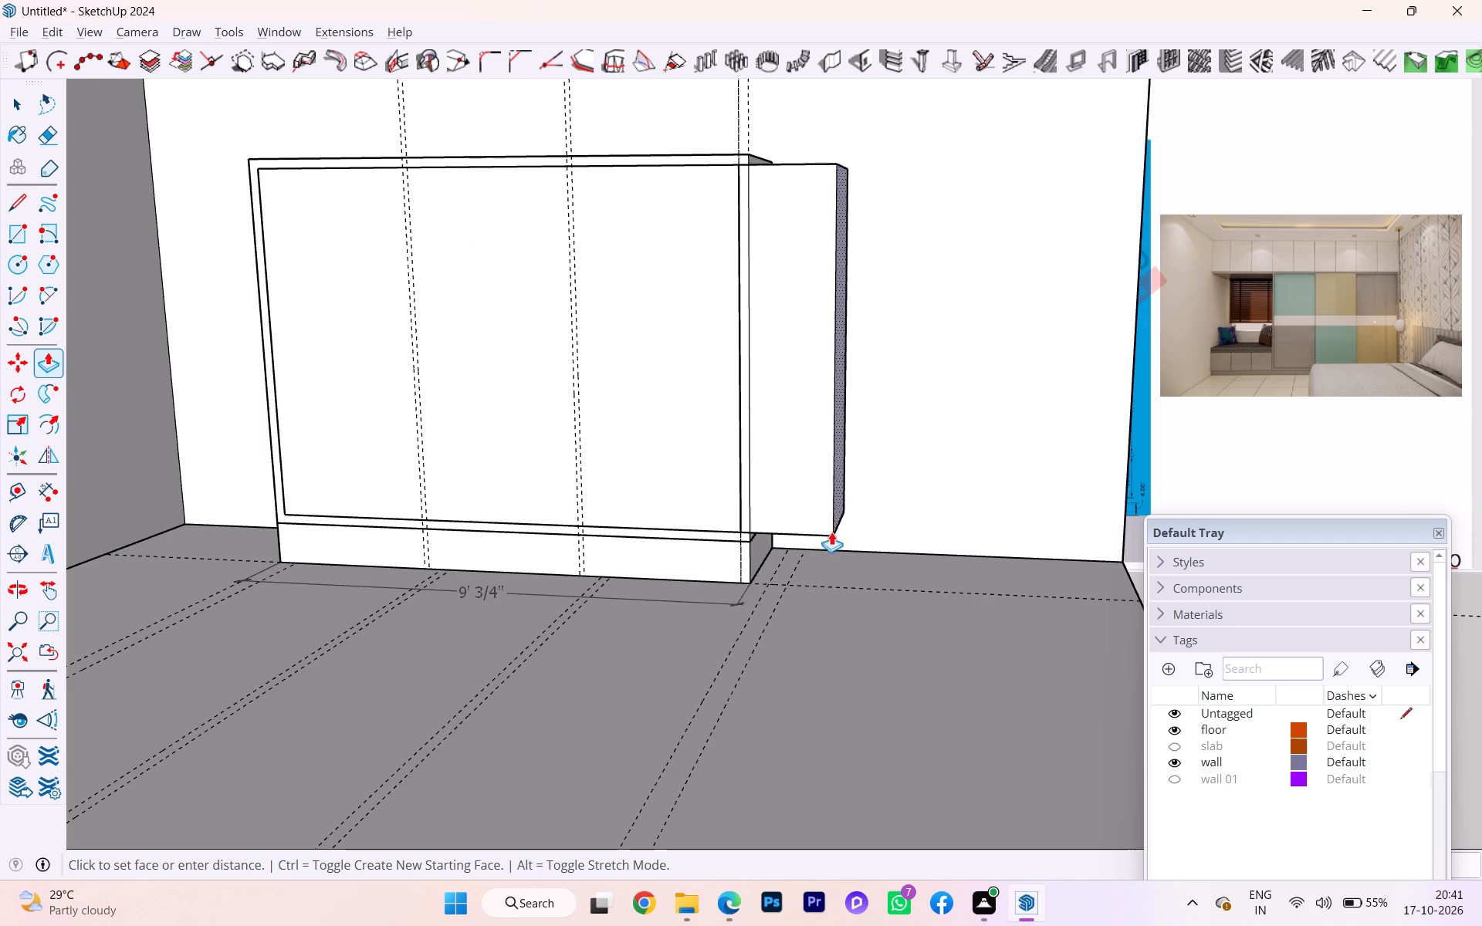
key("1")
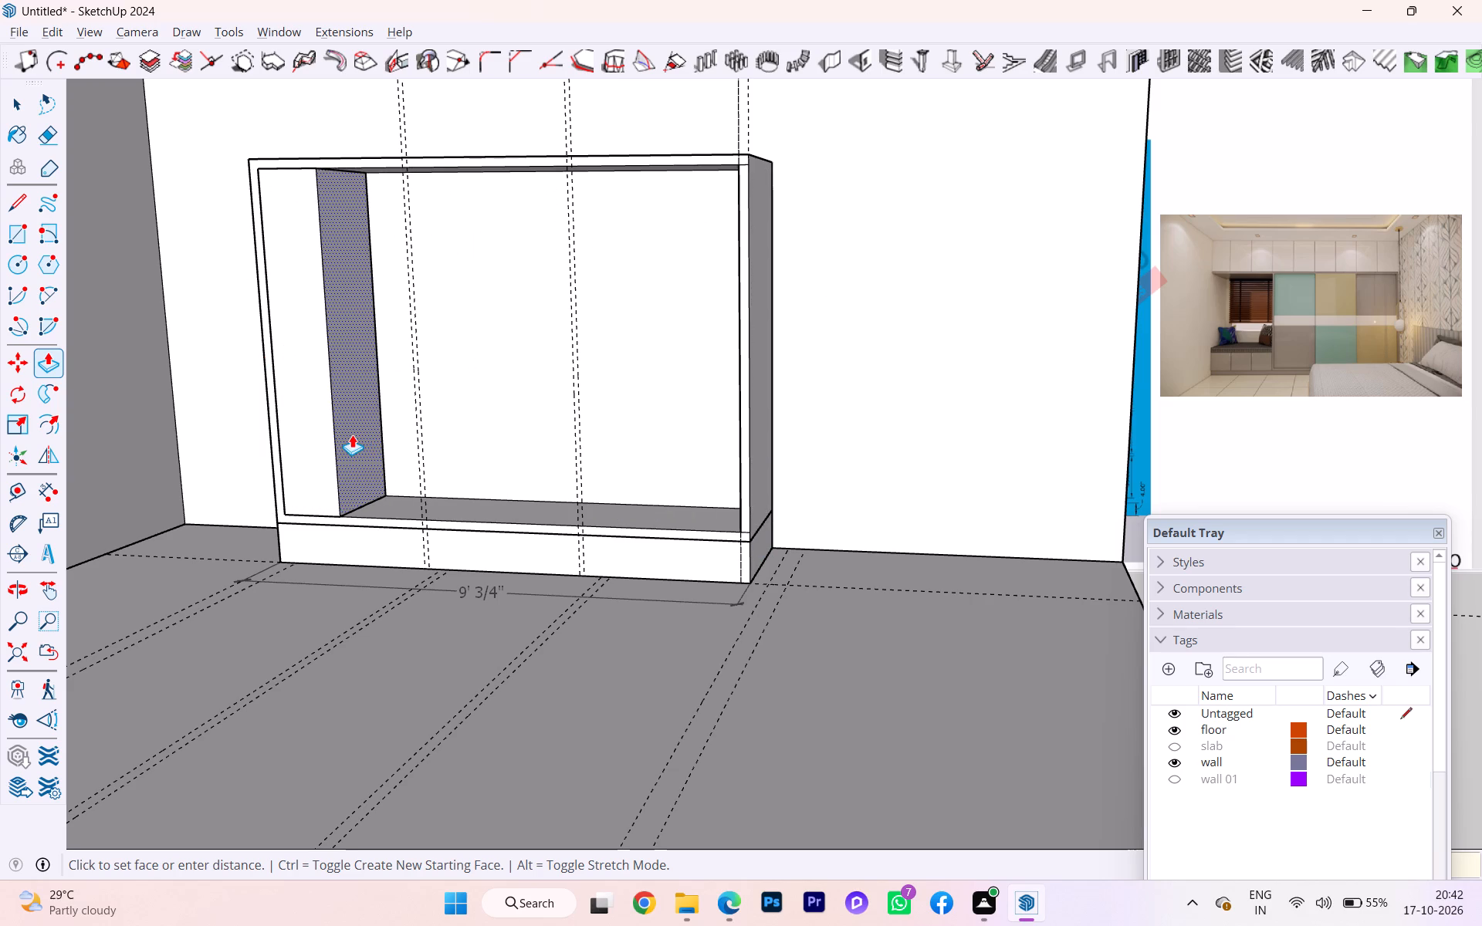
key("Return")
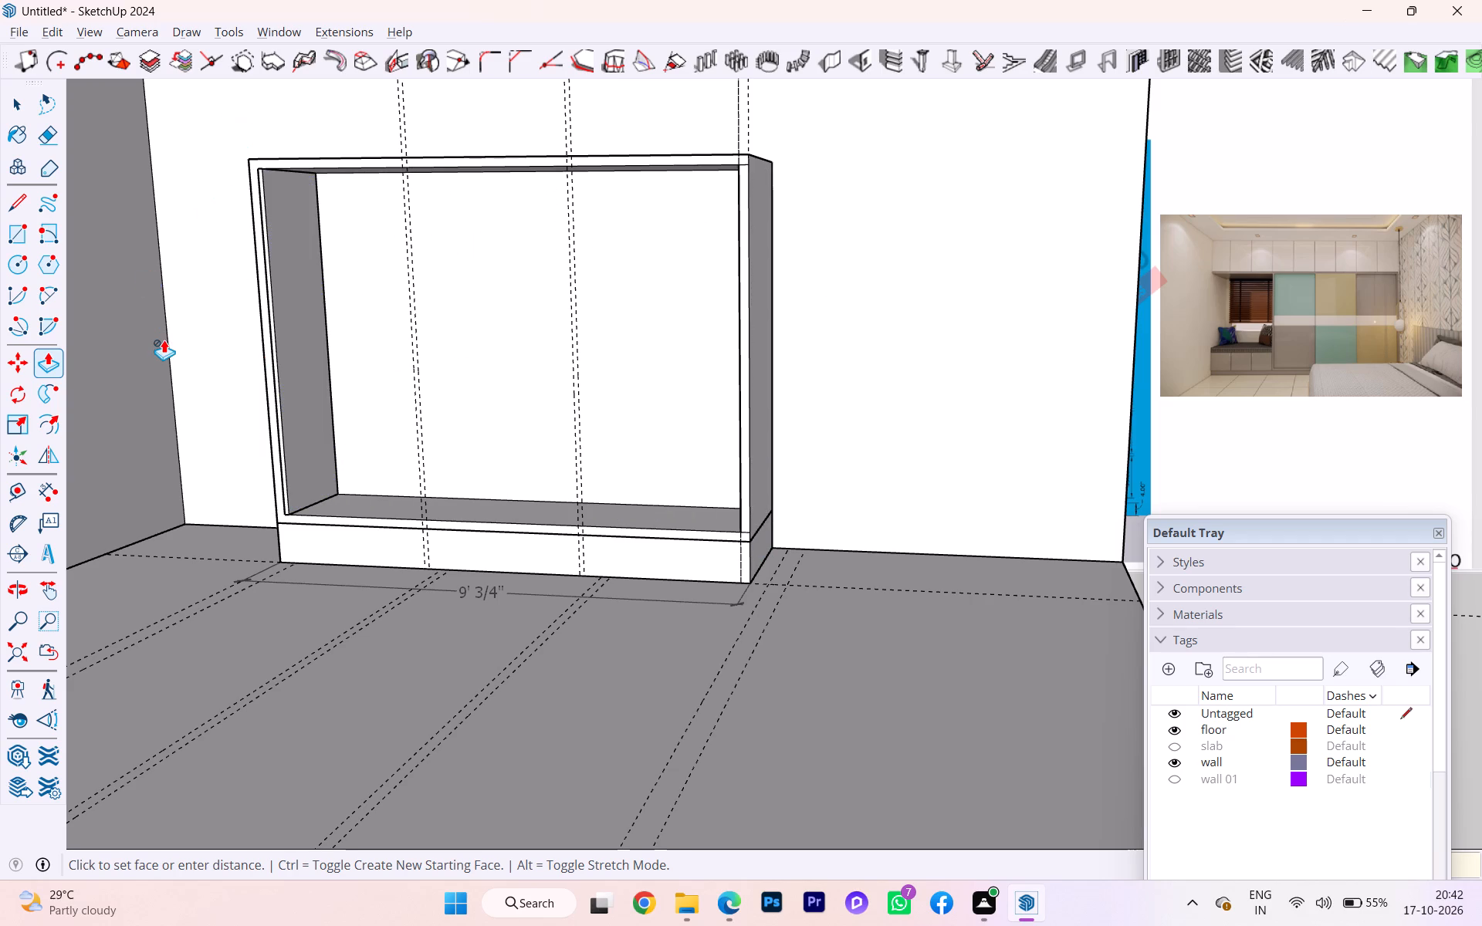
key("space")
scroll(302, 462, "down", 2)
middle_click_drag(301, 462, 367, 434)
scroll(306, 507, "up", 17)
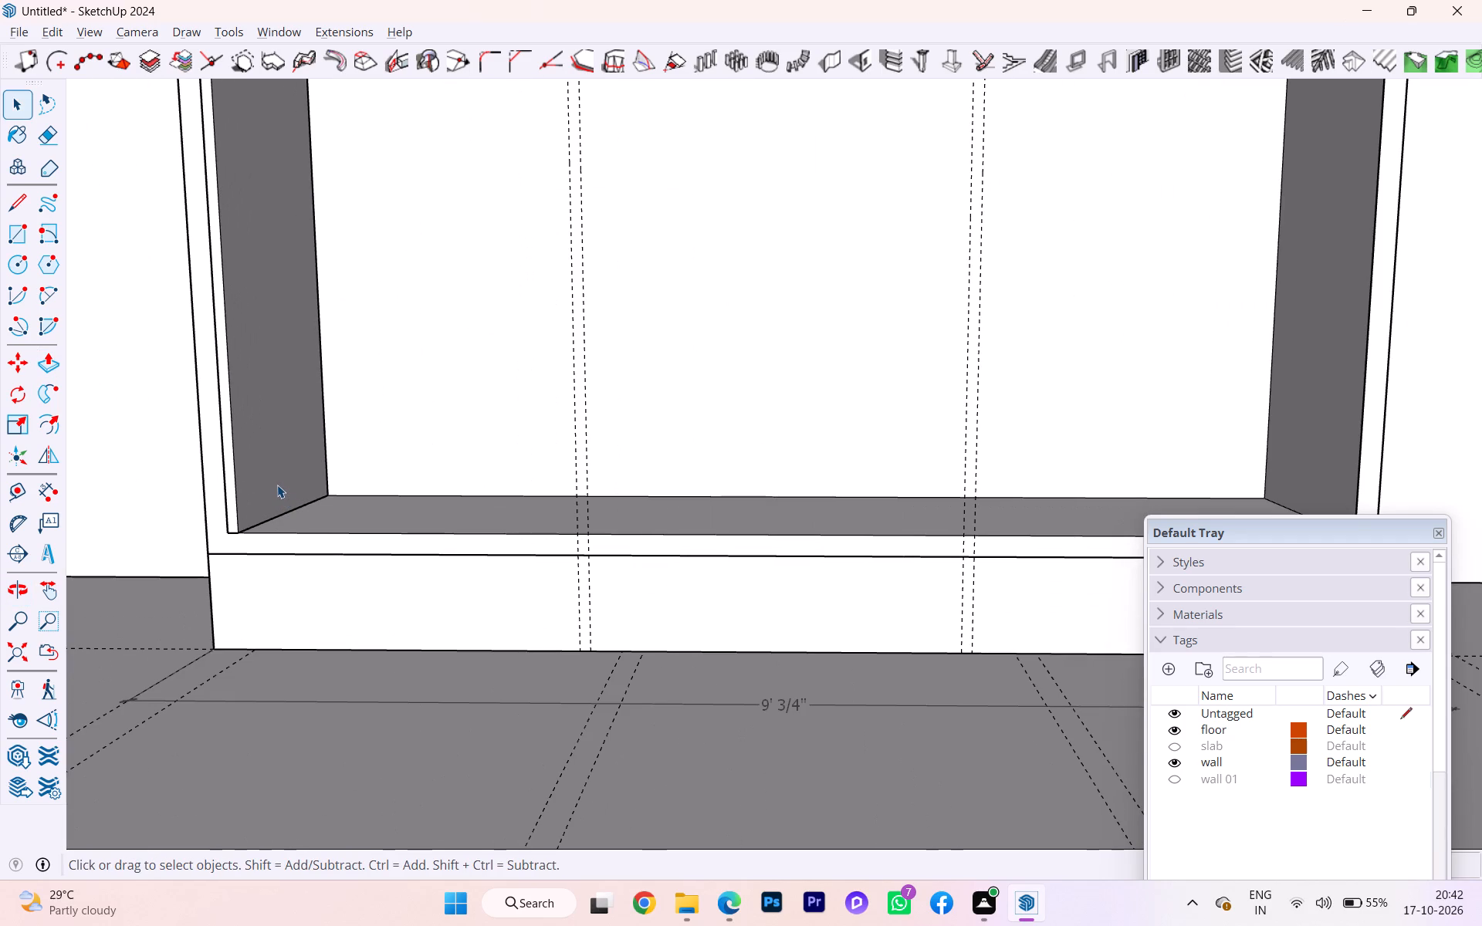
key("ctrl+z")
Make a group from the pasted left side face and its edges.
double_click(276, 485)
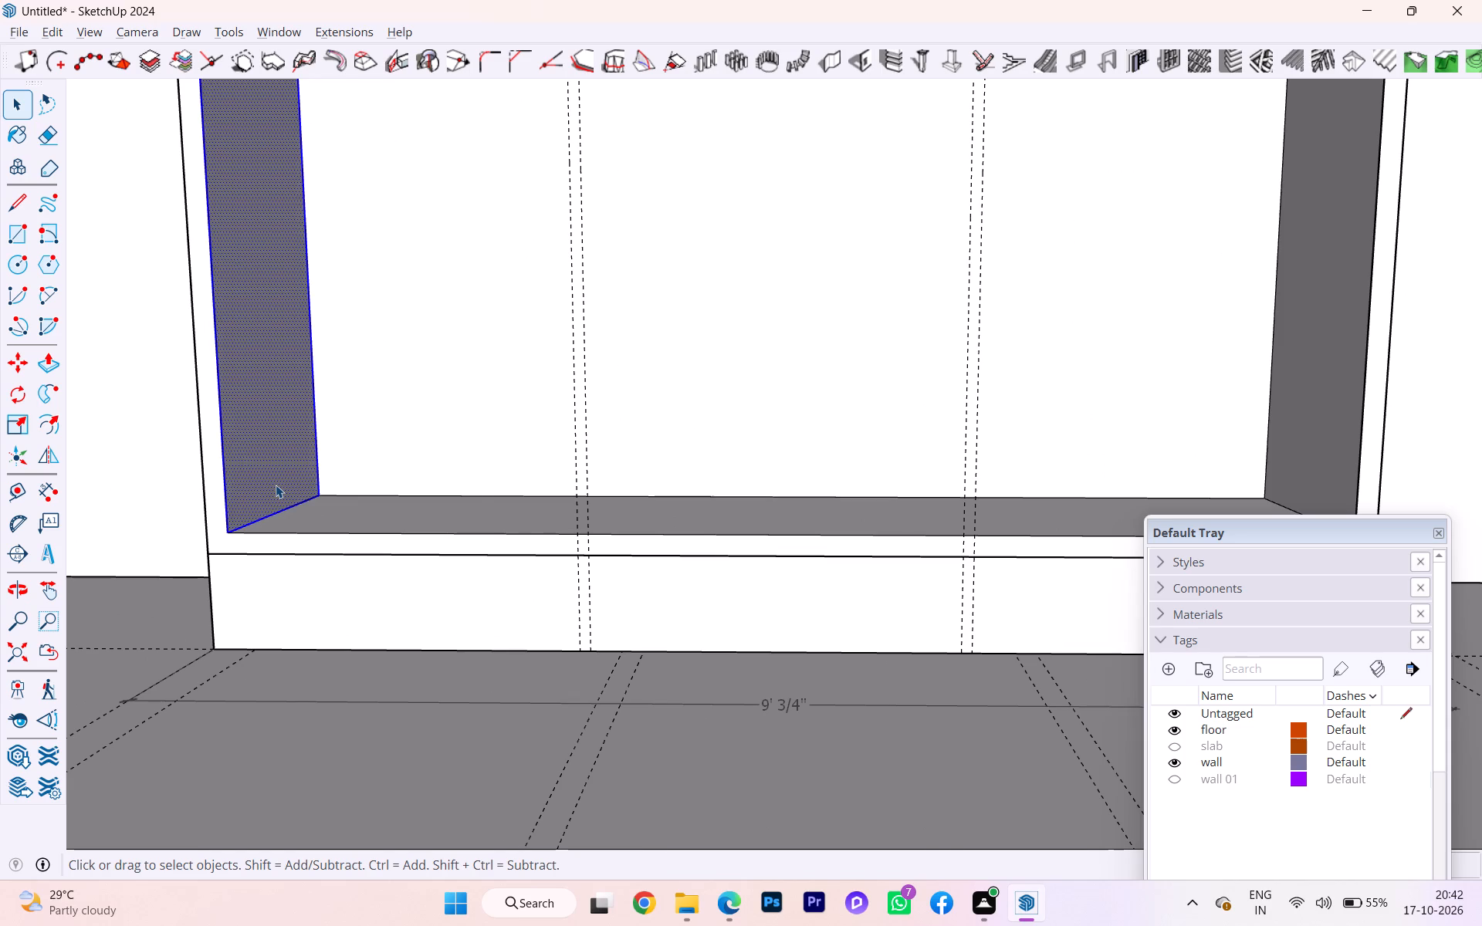
right_click(276, 485)
left_click(339, 184)
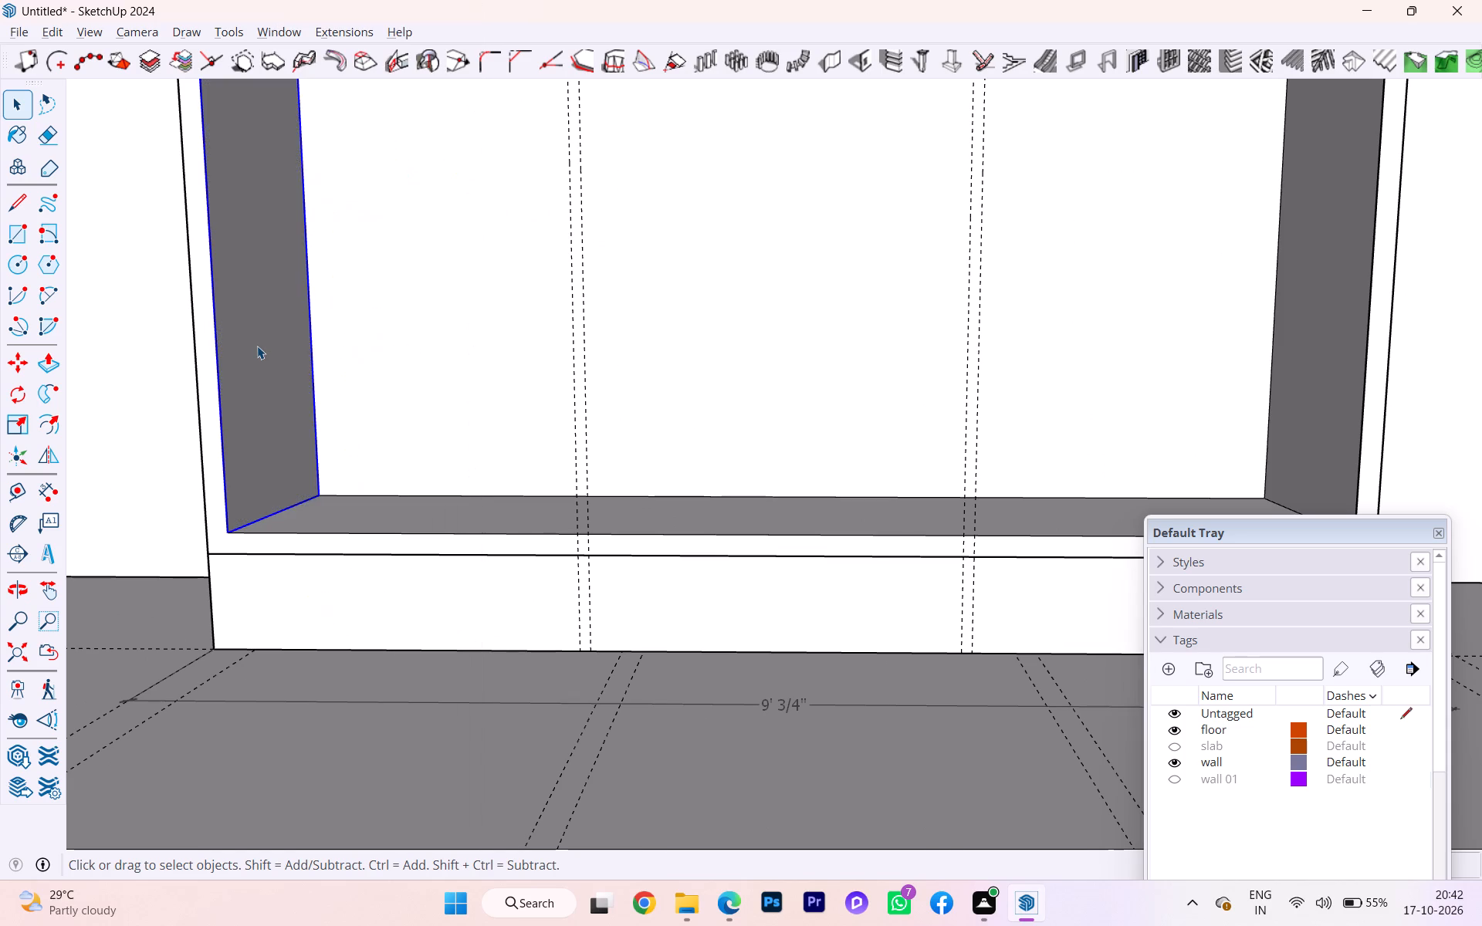
Inside the new group, extrude the side face 1" to form a partition panel, and exit the group.
double_click(257, 346)
key("p")
left_click(257, 340)
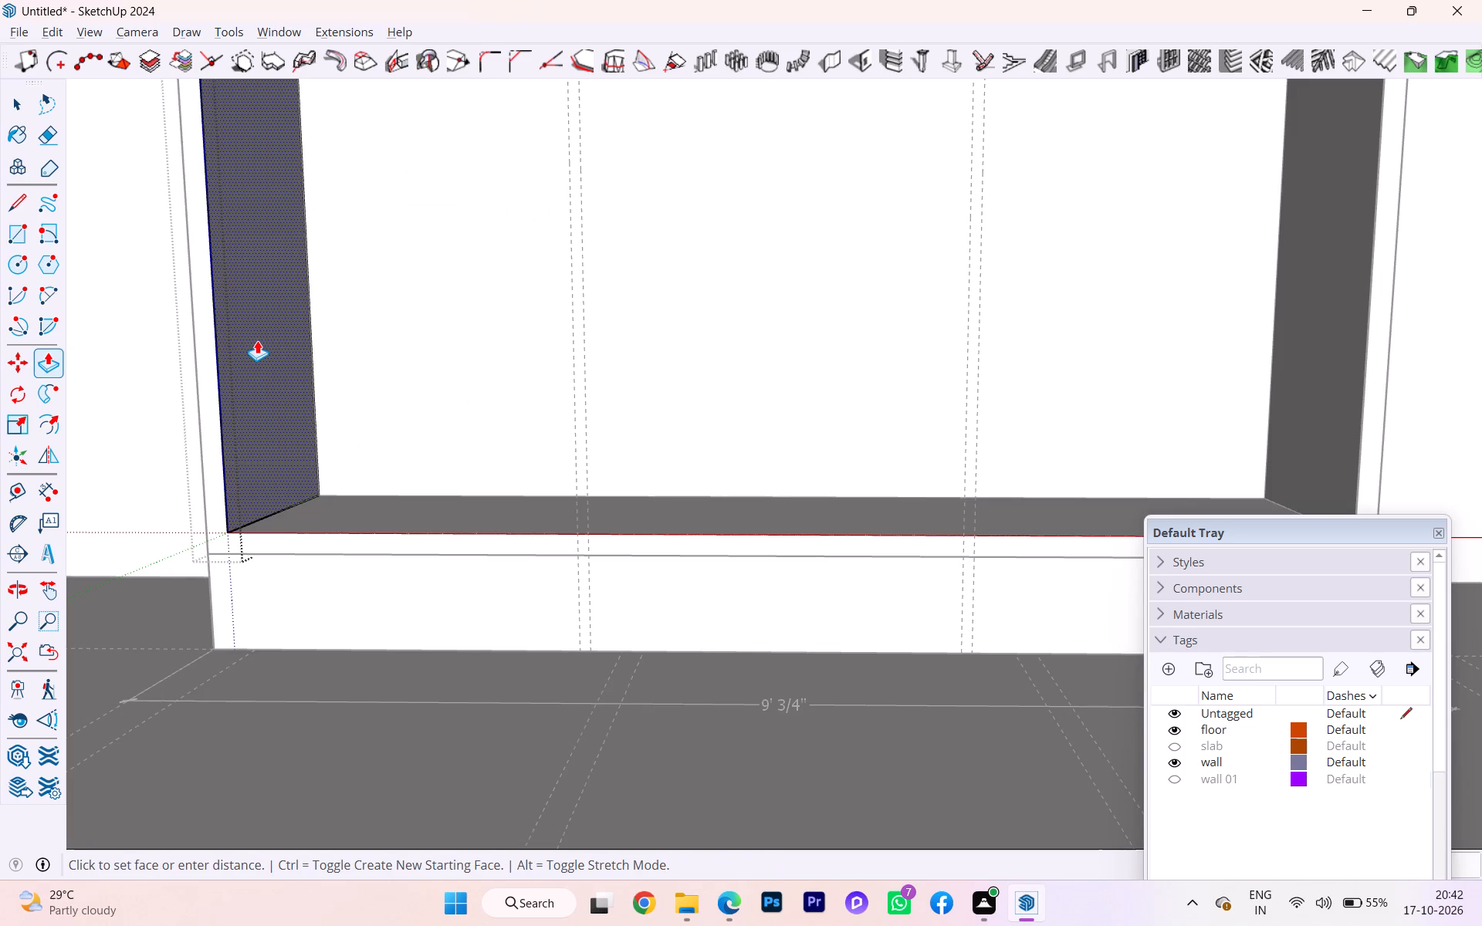
key("1")
key("Return")
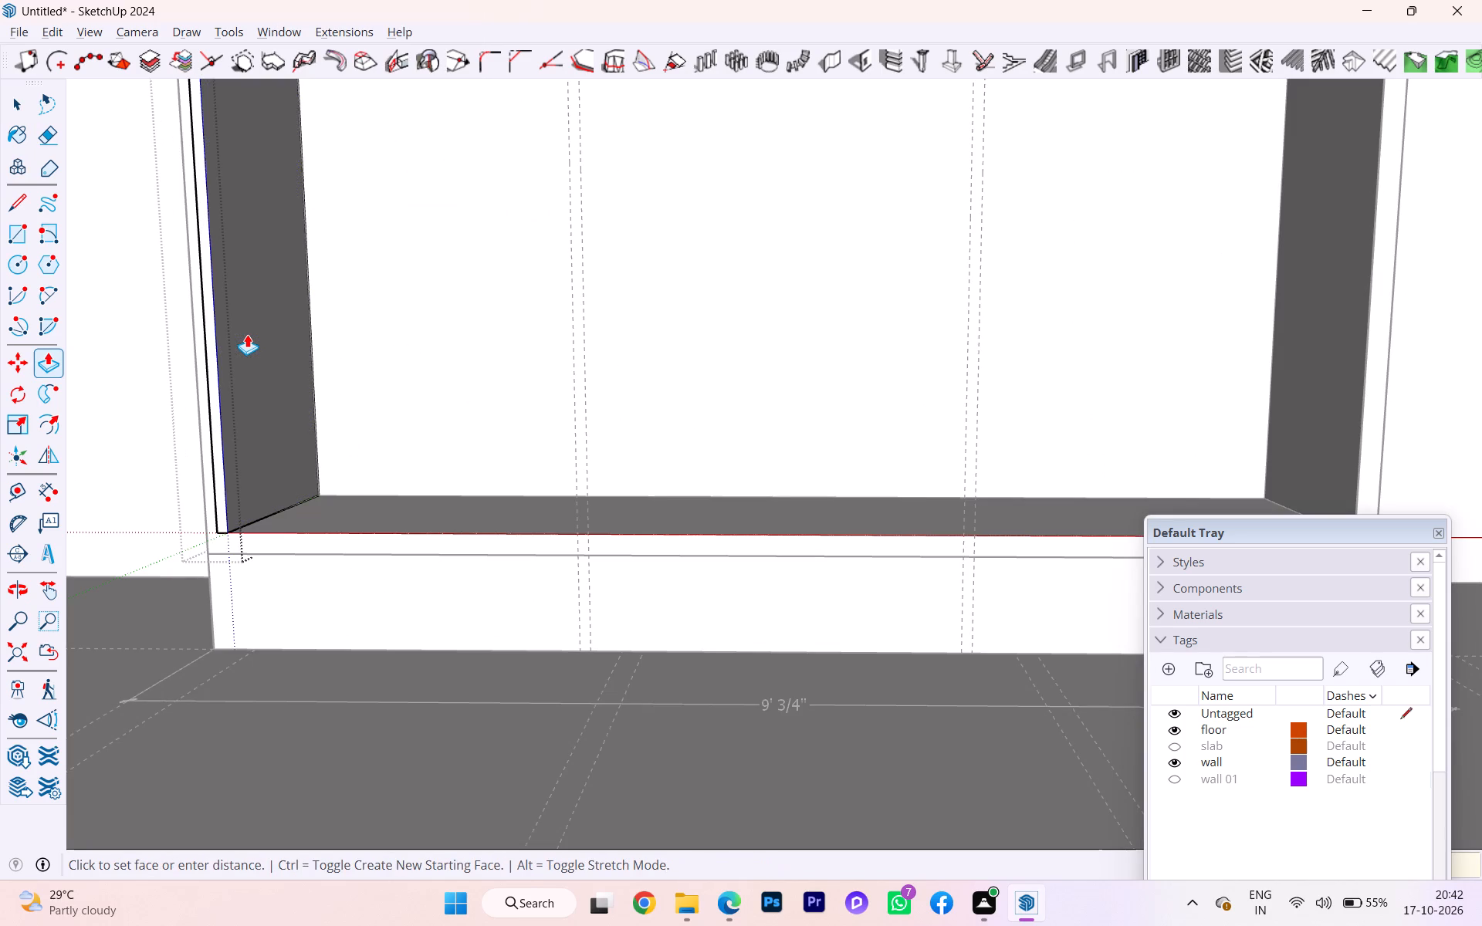
left_click(24, 104)
left_click(180, 421)
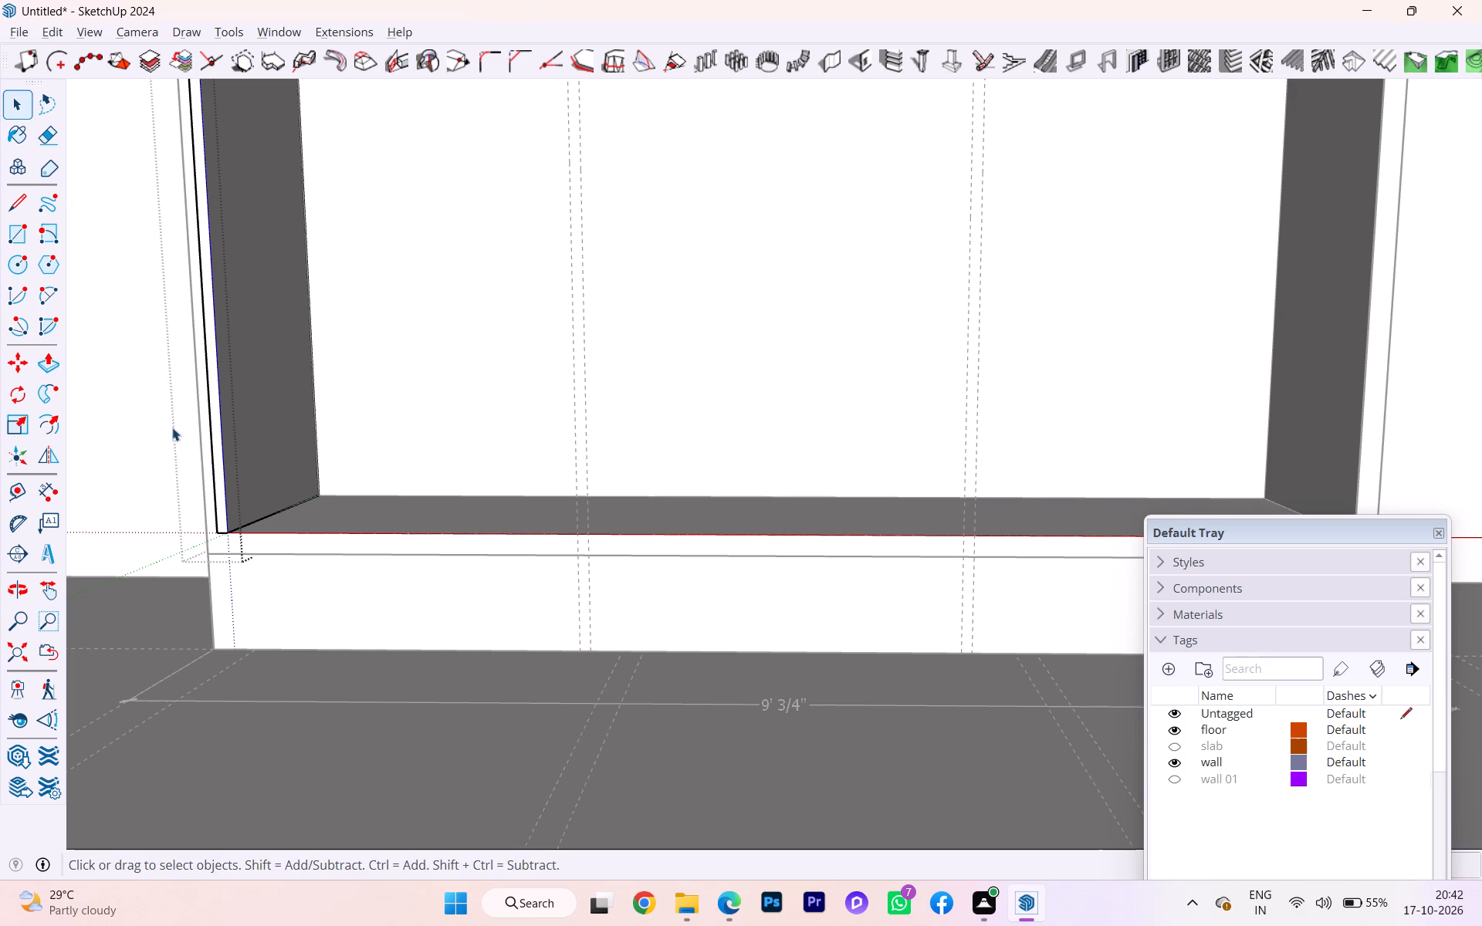
left_click(157, 457)
Move the 1" partition by its lower front corner along the frame's inner bottom edge to the first pair of partition guides.
left_click(238, 512)
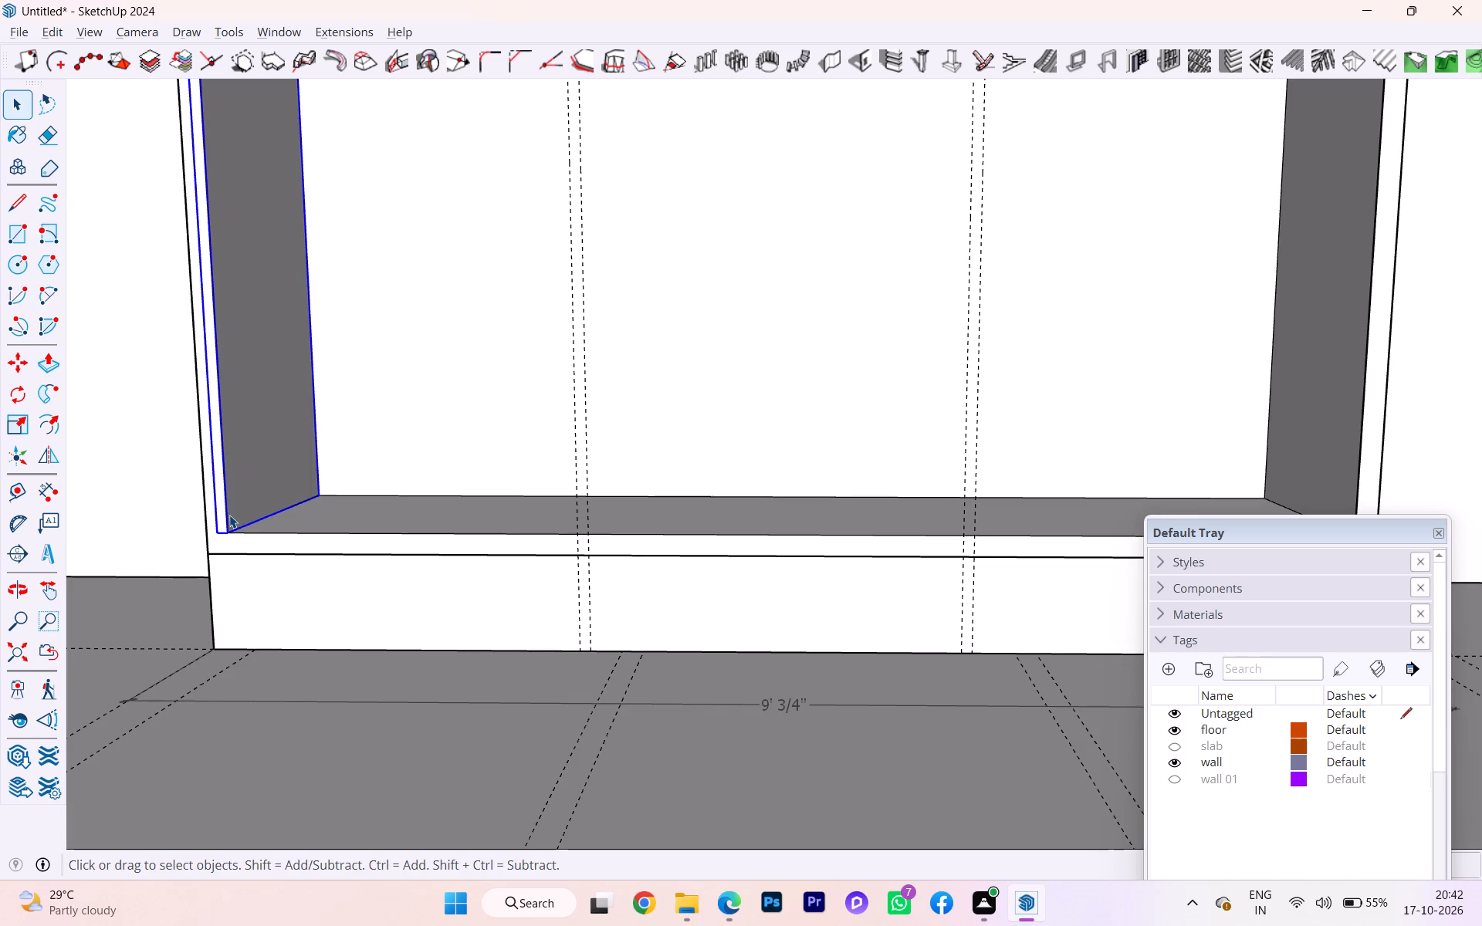
scroll(223, 520, "down", 2)
scroll(223, 521, "up", 1)
scroll(223, 521, "down", 2)
scroll(225, 521, "up", 1)
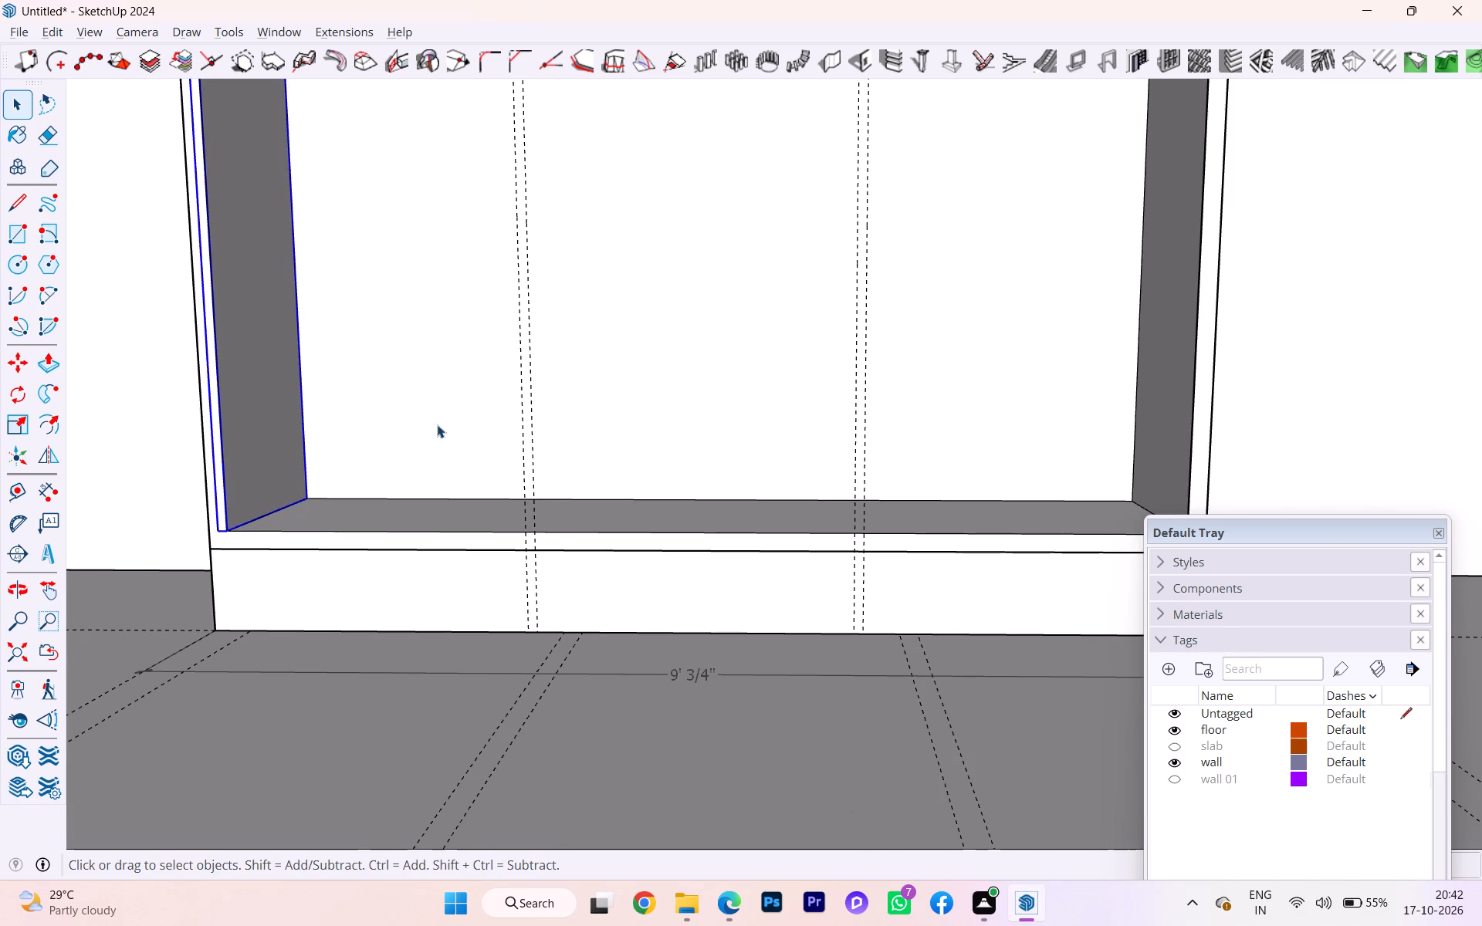
key("m")
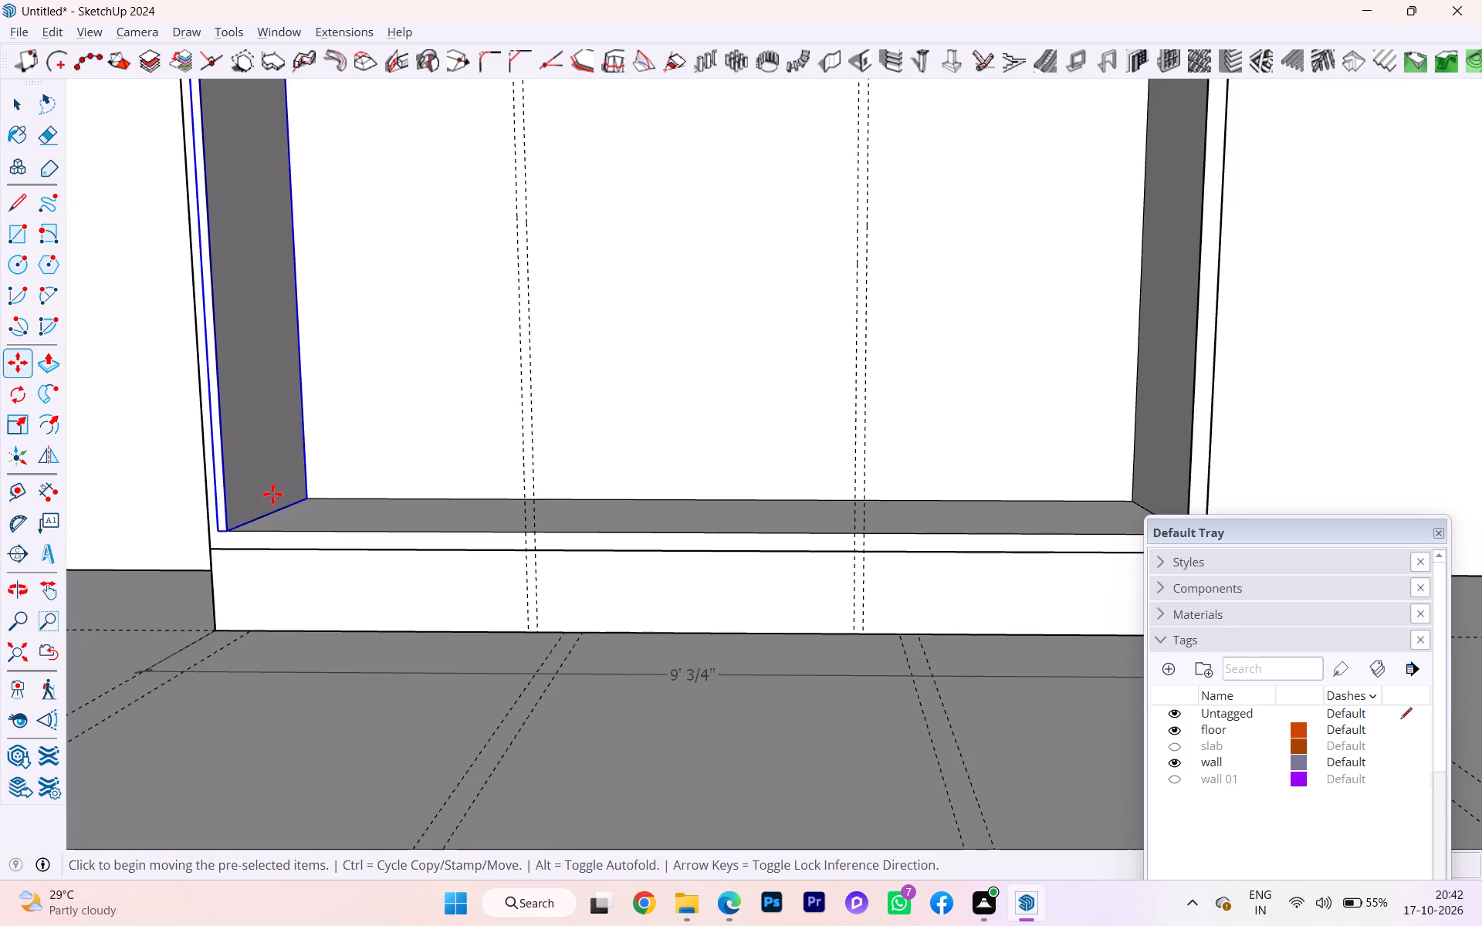
key("Return")
scroll(235, 537, "up", 3)
left_click(227, 531)
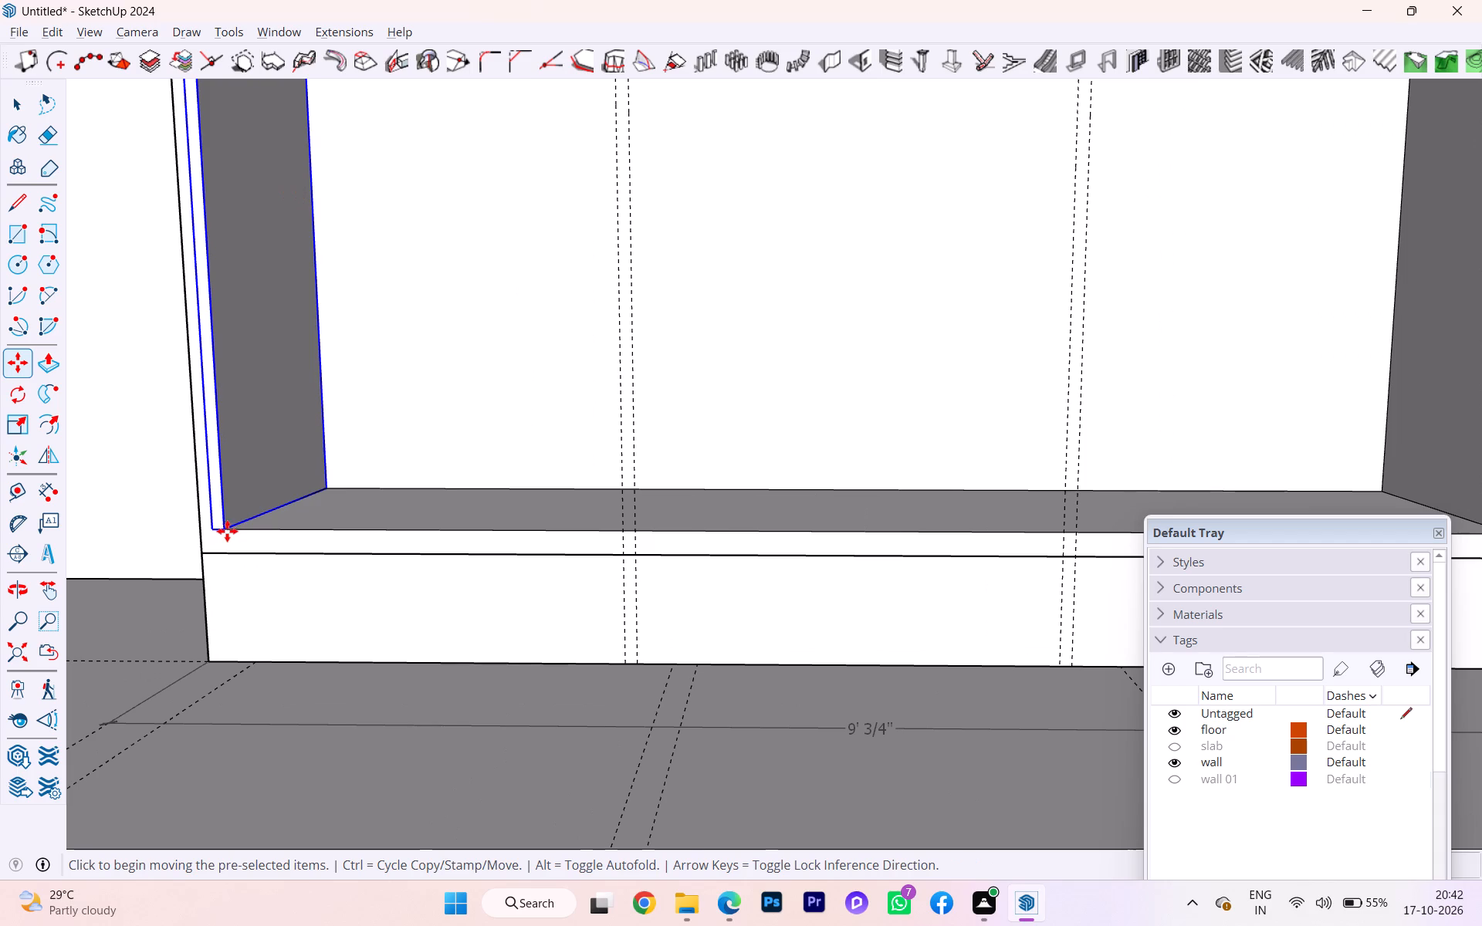
left_click(638, 537)
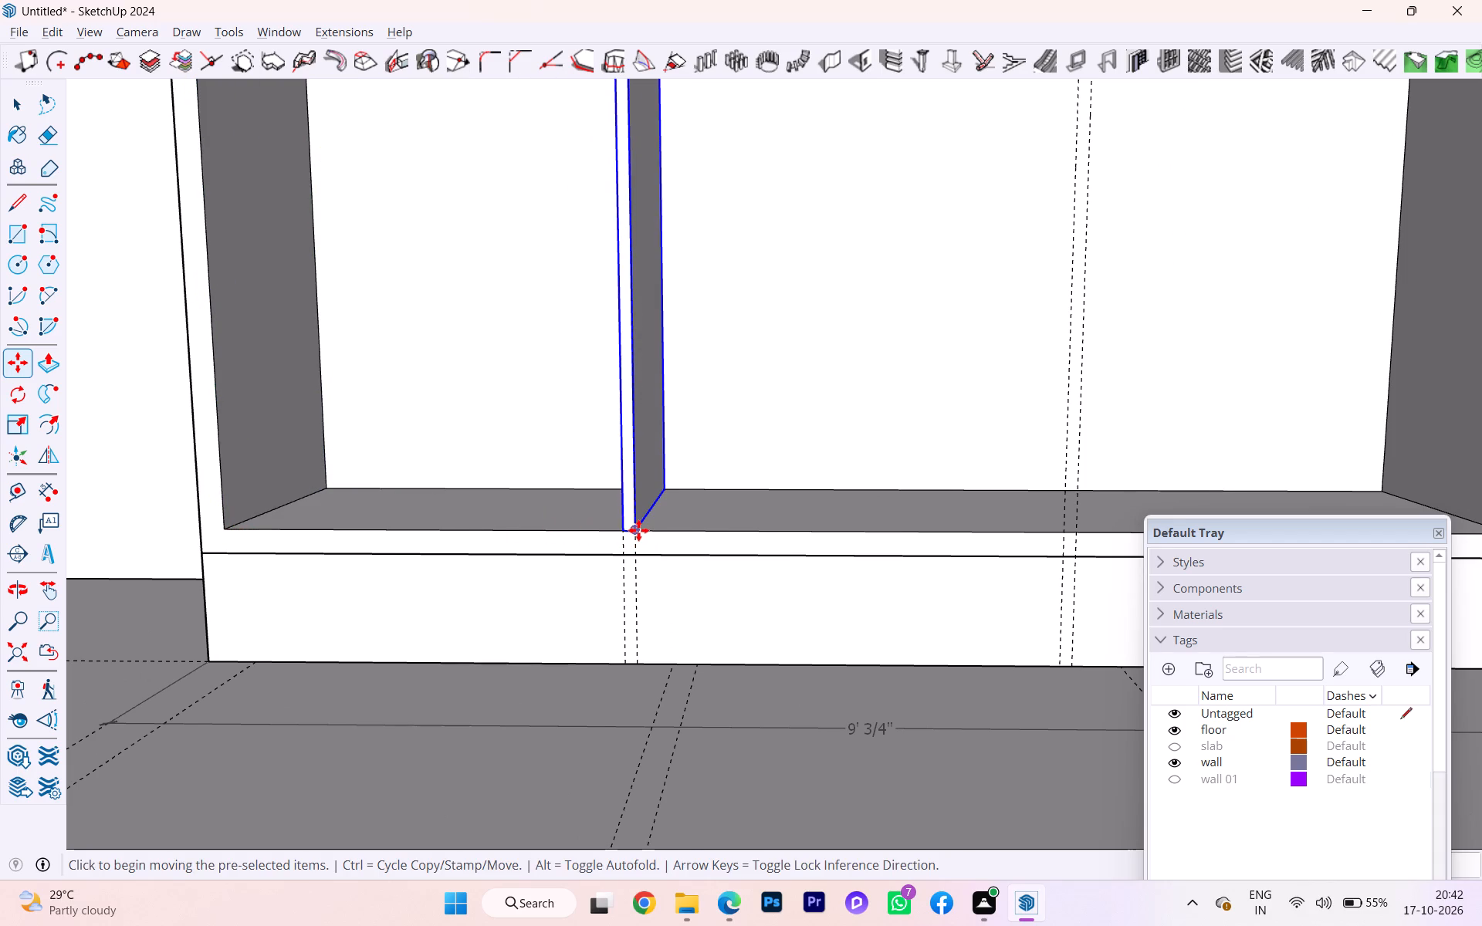
Copy the 1" partition by its lower front corner along the frame's inner bottom edge to the second pair of partition guides, and deselect it.
left_click(638, 530)
scroll(625, 543, "down", 4)
scroll(625, 543, "up", 3)
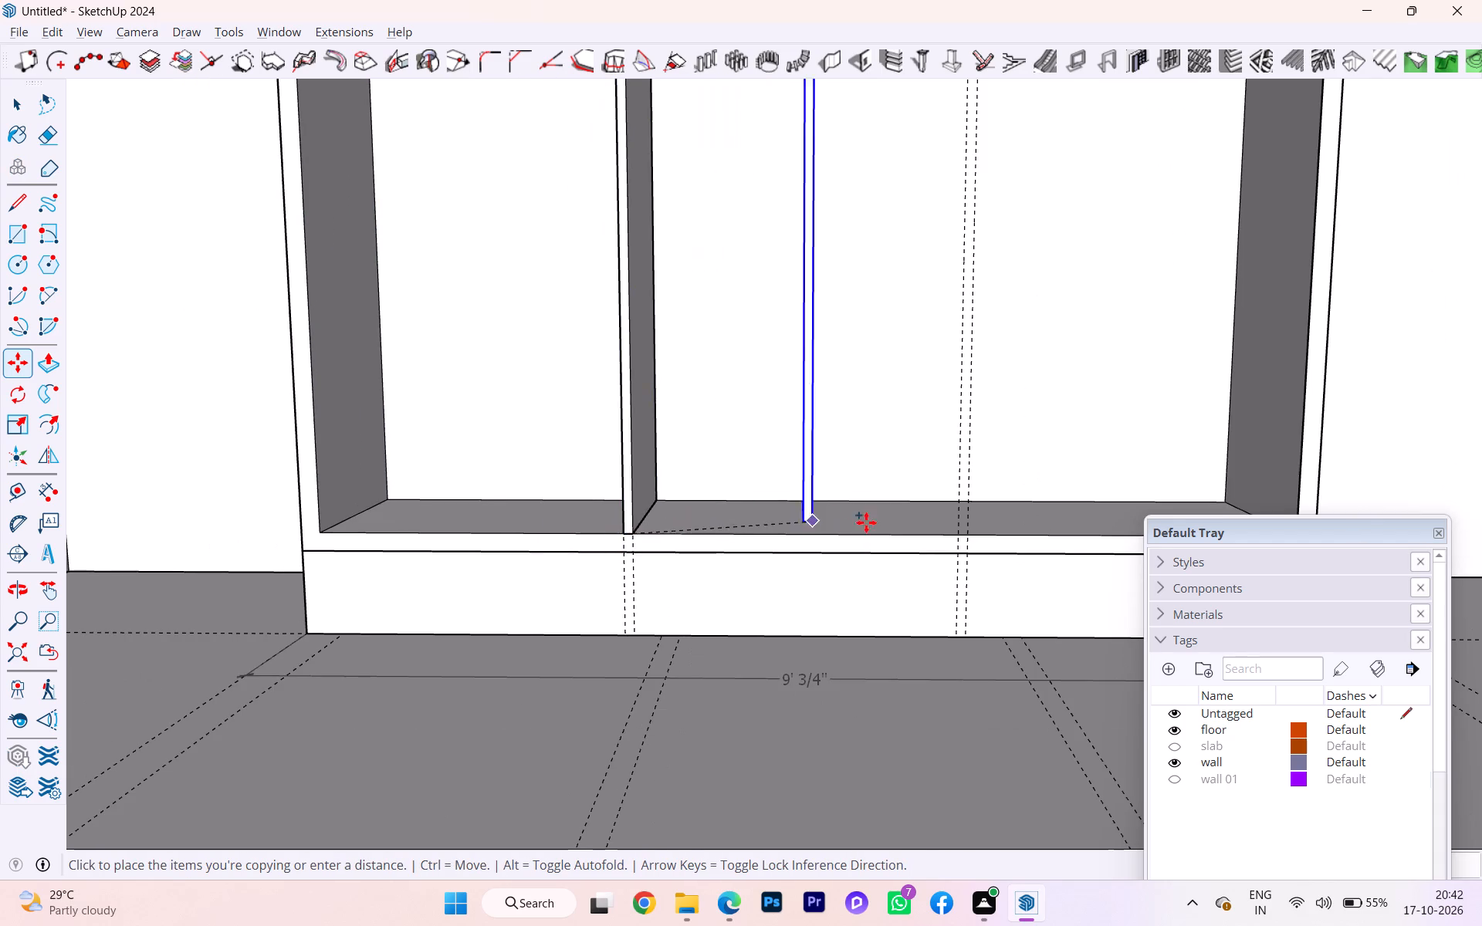
scroll(943, 510, "up", 3)
left_click(973, 550)
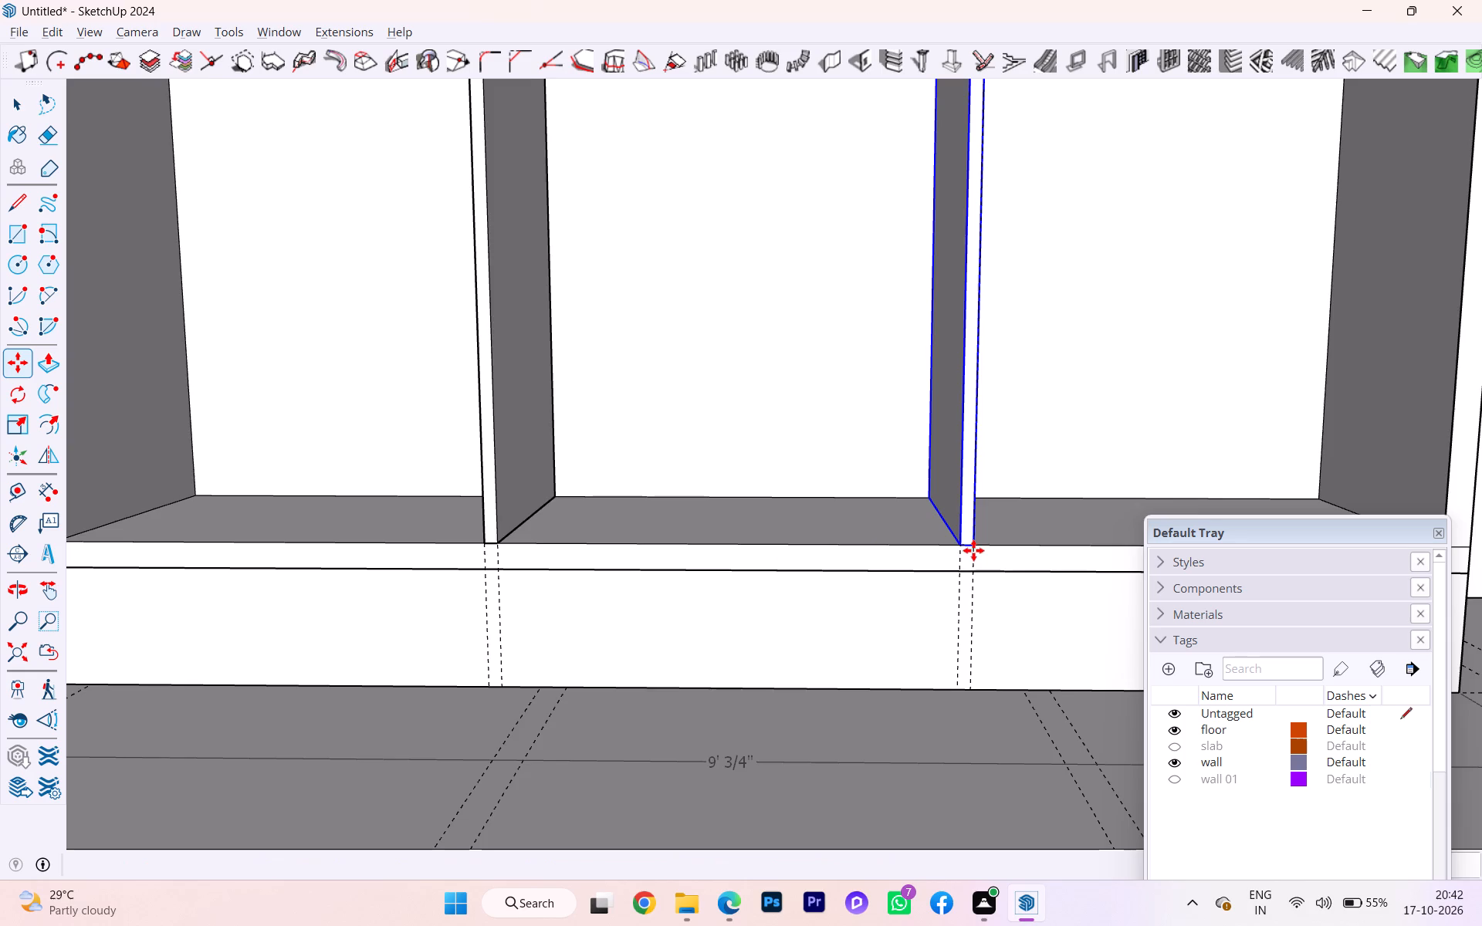
scroll(696, 546, "down", 7)
scroll(695, 546, "up", 1)
scroll(689, 547, "down", 6)
scroll(454, 600, "down", 2)
scroll(454, 599, "up", 6)
scroll(454, 599, "down", 4)
scroll(776, 601, "down", 3)
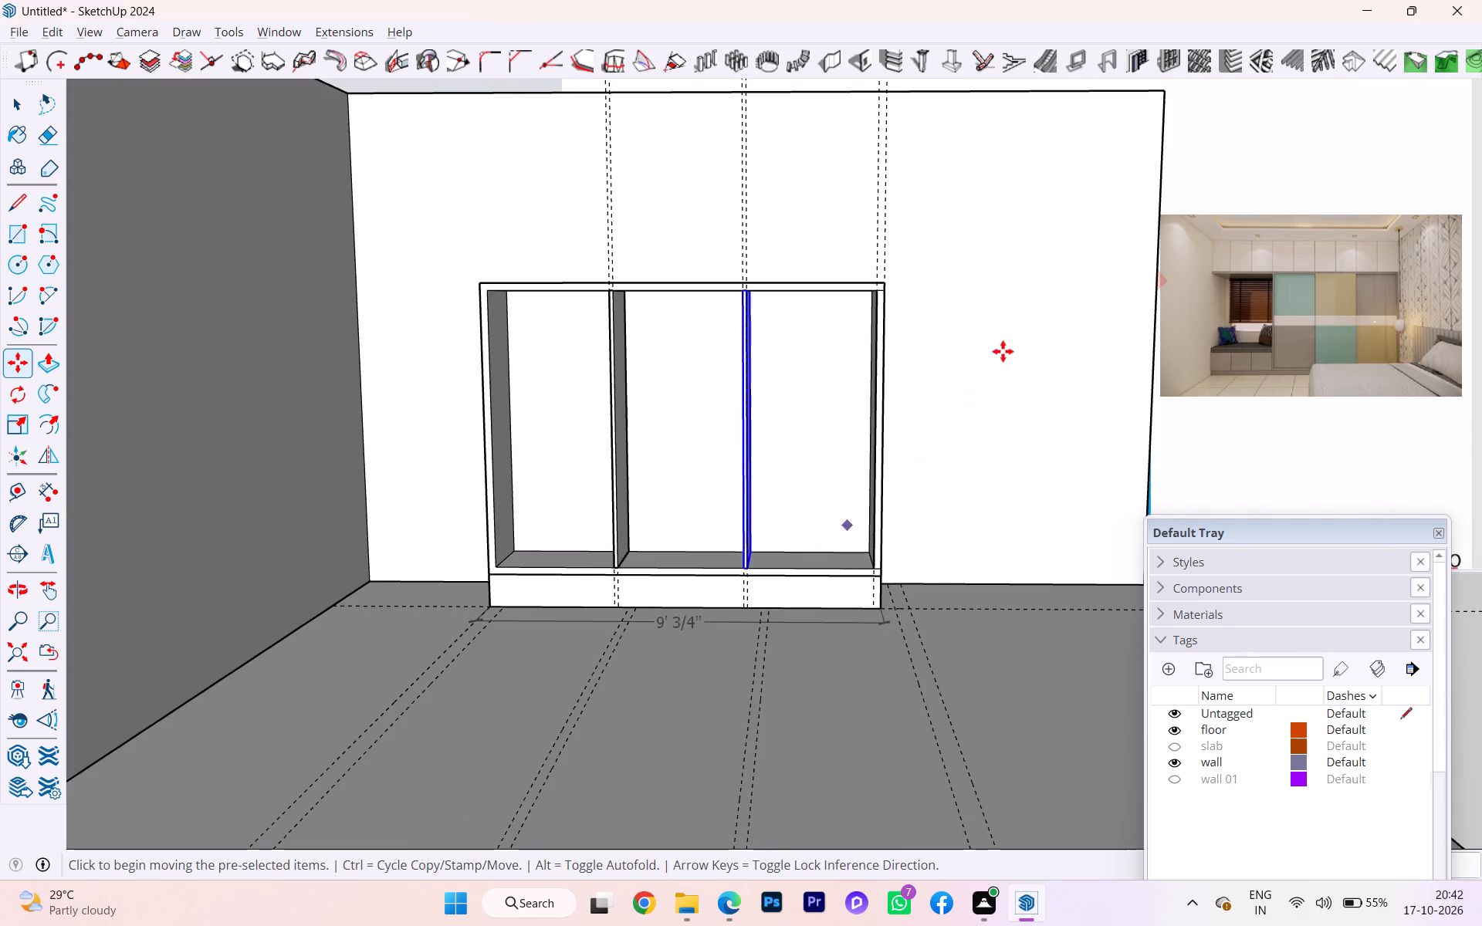
scroll(596, 398, "down", 2)
middle_click_drag(528, 398, 585, 539)
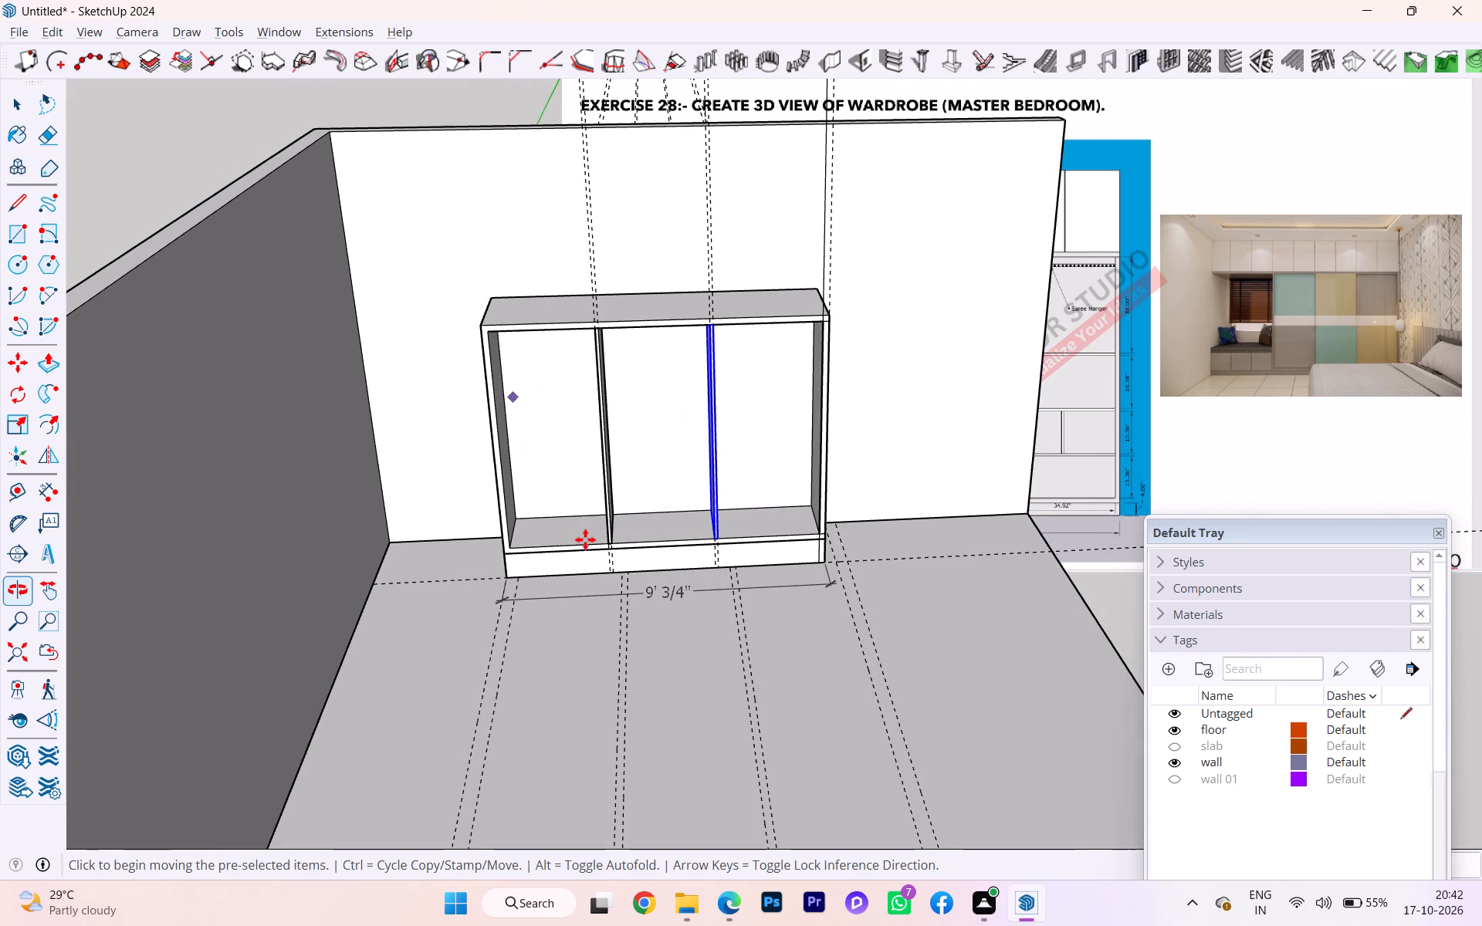
scroll(403, 473, "down", 3)
scroll(251, 476, "down", 5)
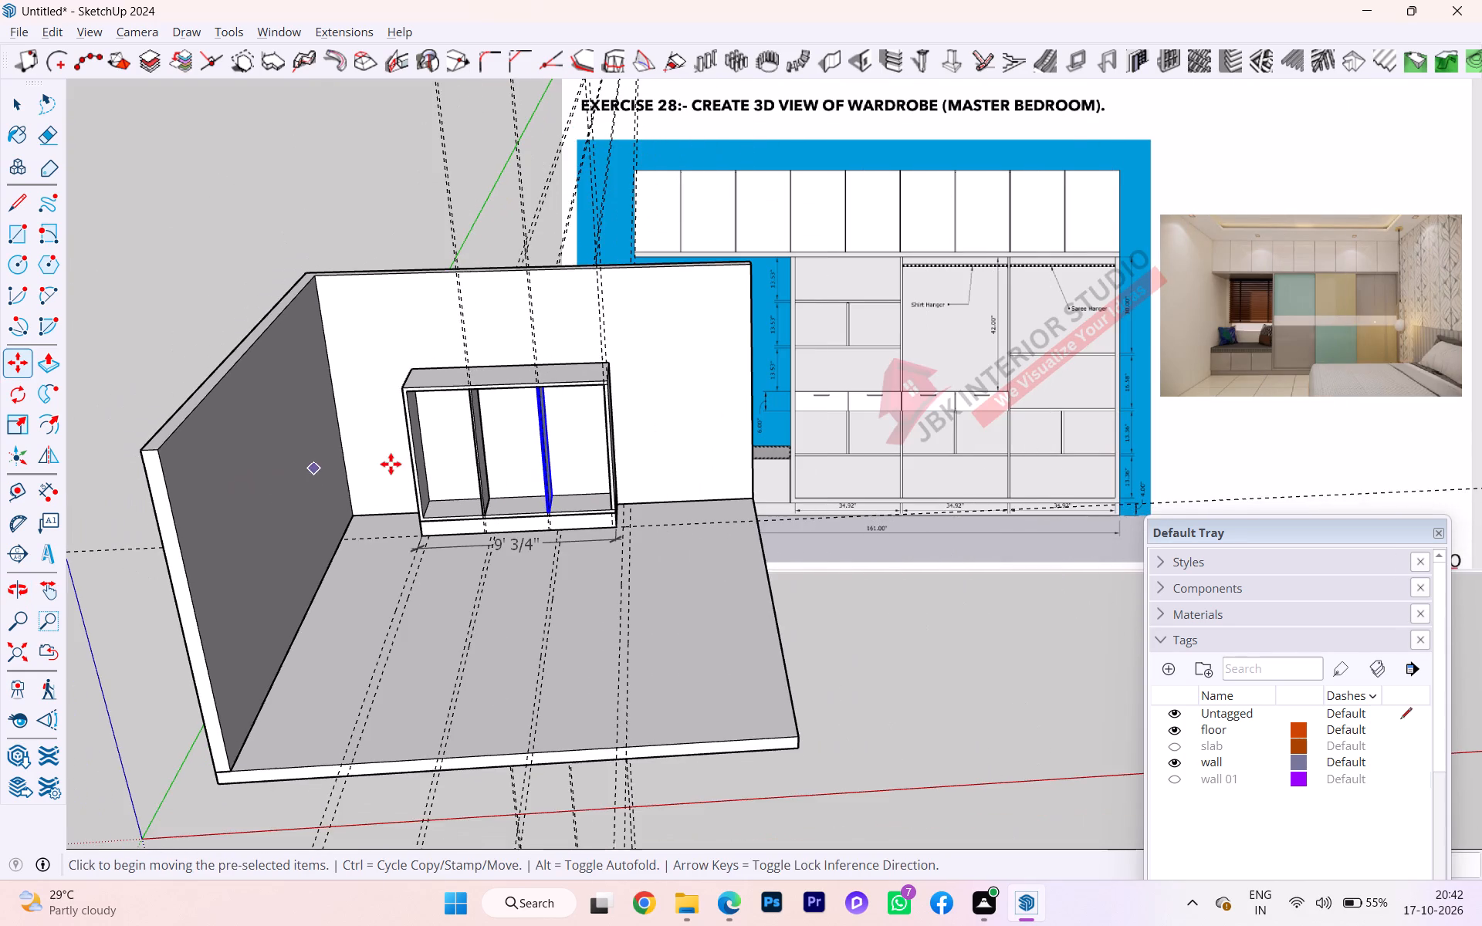
middle_click_drag(400, 455, 398, 353)
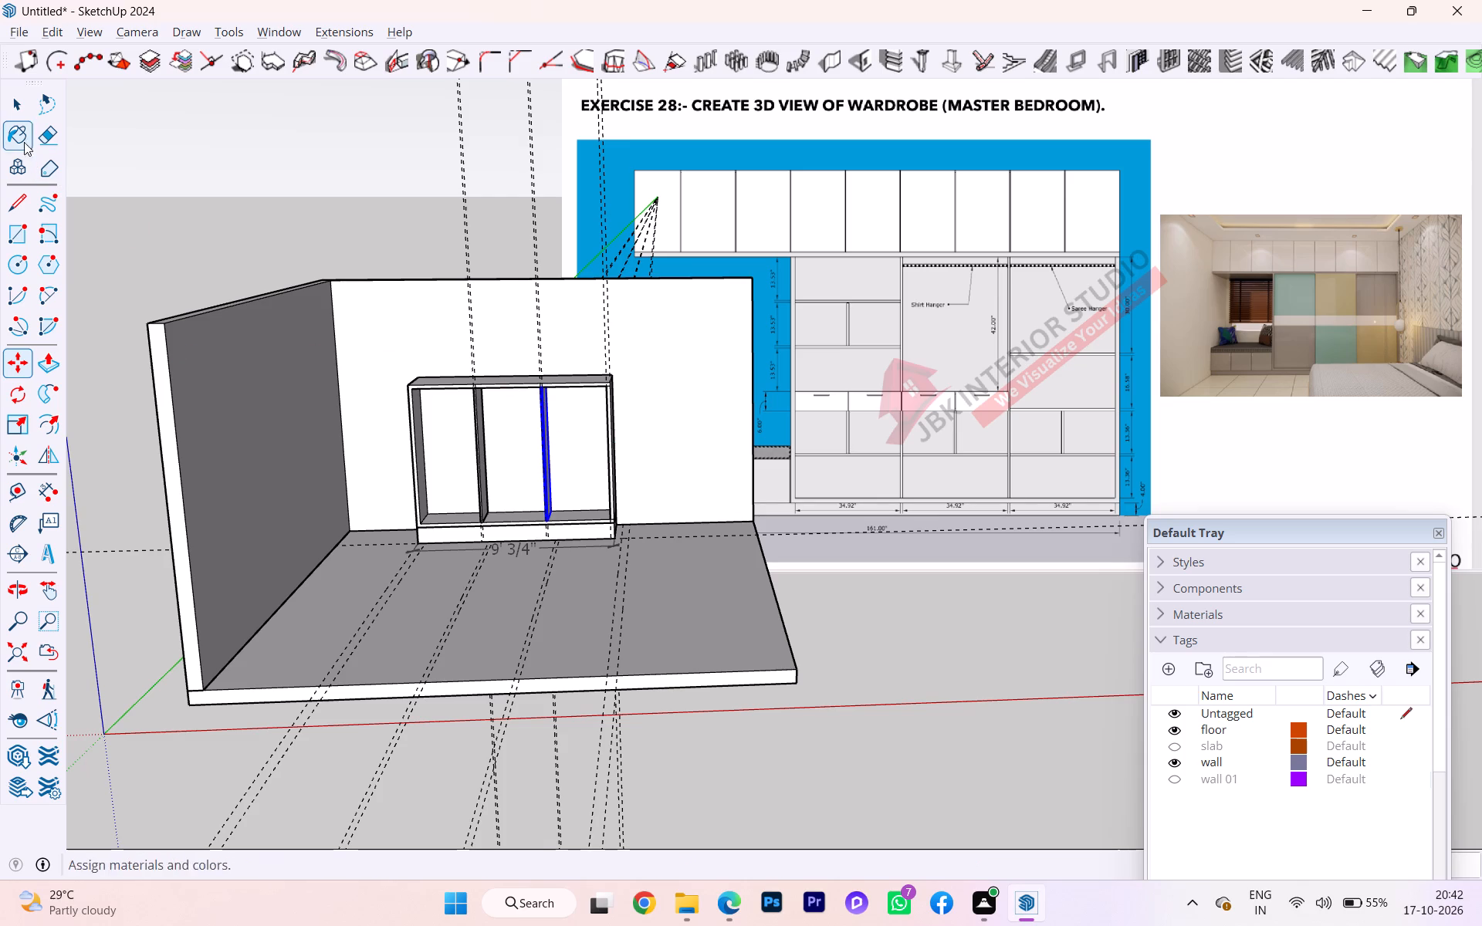
left_click(19, 110)
left_click(869, 680)
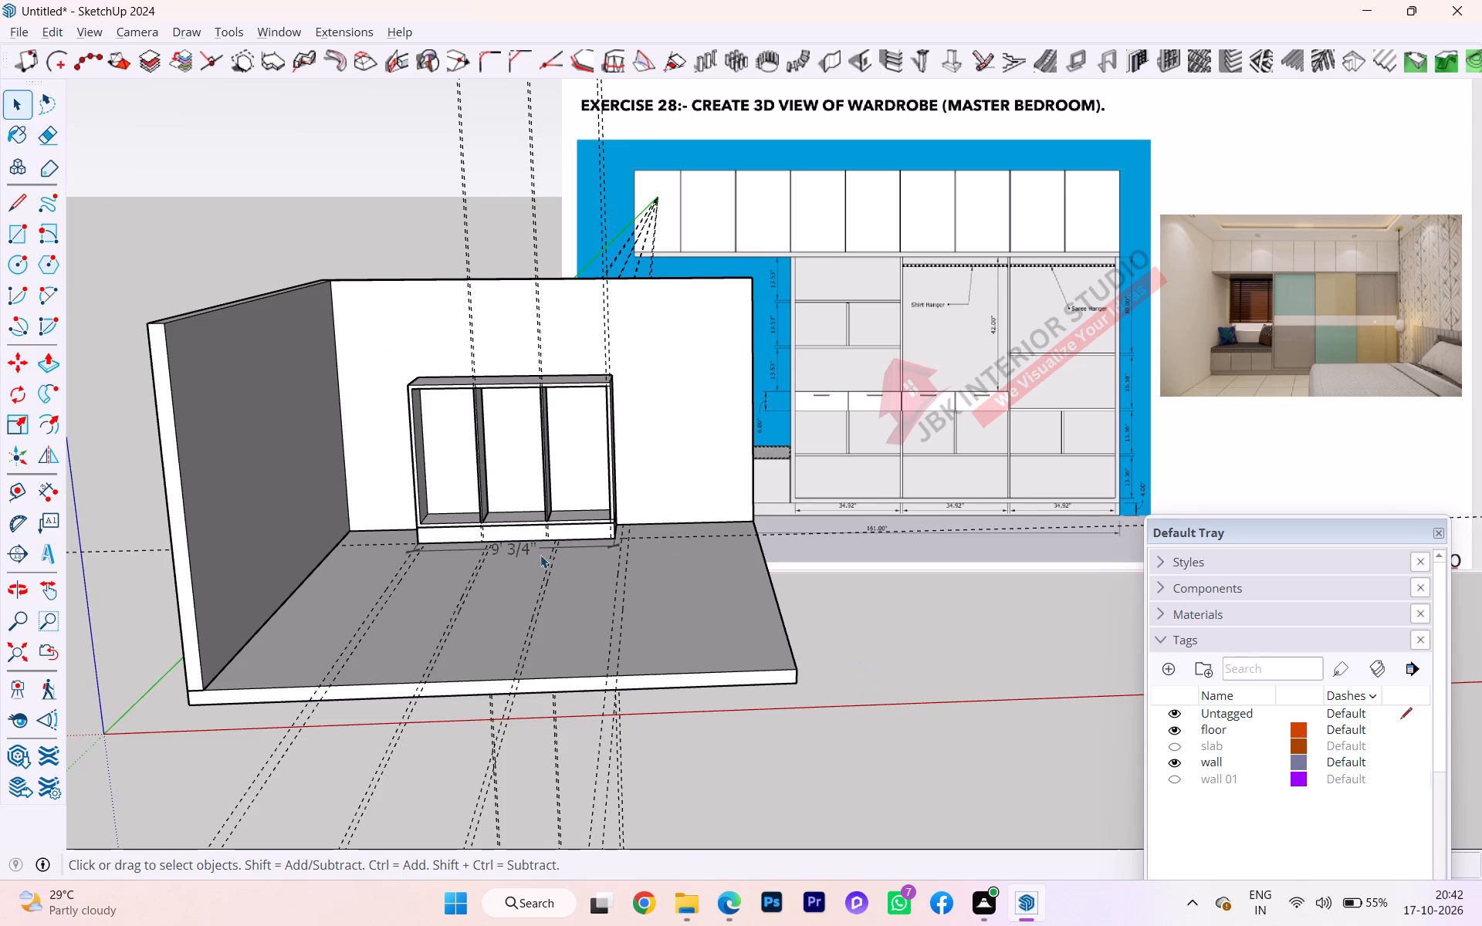
Inside the wardrobe body group, copy the inner bottom face with its edges to the clipboard, and exit the group.
scroll(540, 555, "down", 2)
scroll(539, 555, "up", 1)
scroll(534, 555, "down", 1)
scroll(614, 610, "down", 1)
middle_click_drag(621, 615, 357, 642)
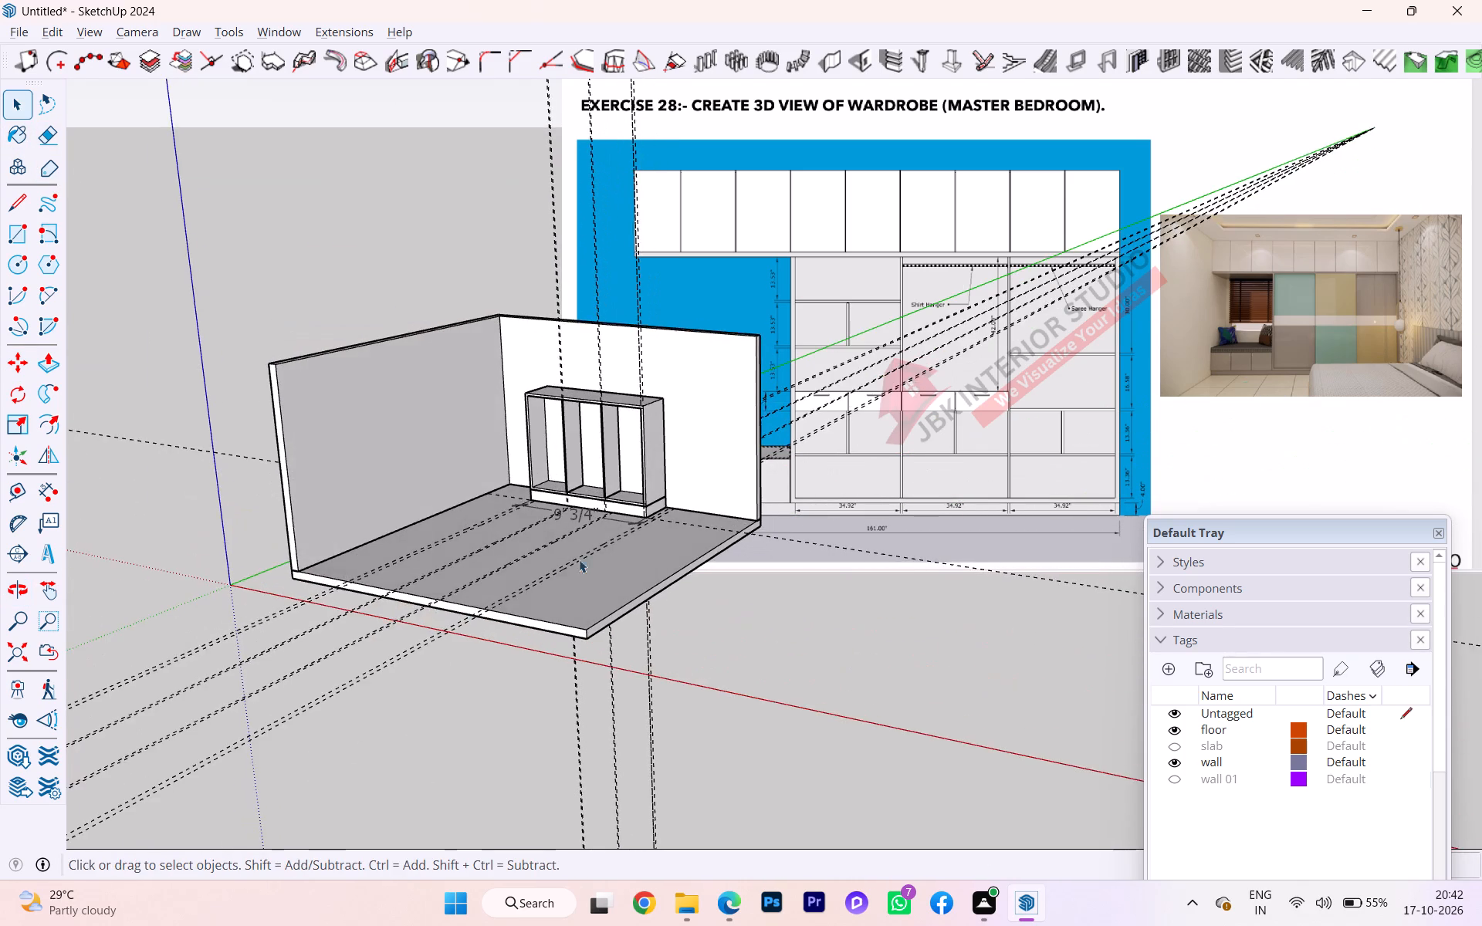
scroll(637, 555, "down", 3)
scroll(236, 659, "up", 1)
scroll(236, 659, "down", 1)
scroll(709, 458, "up", 11)
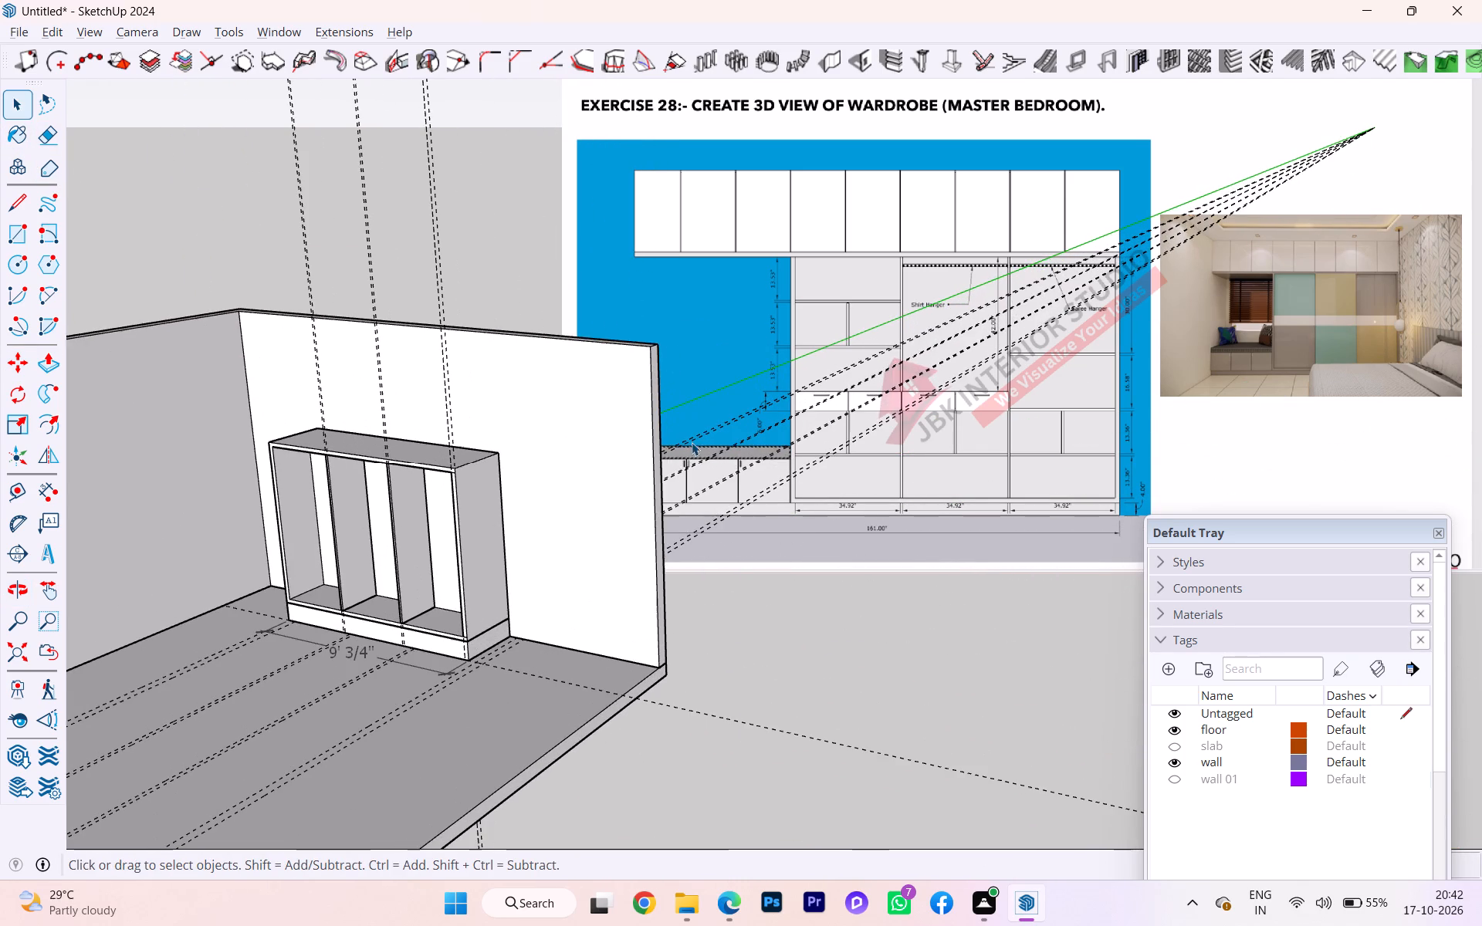
middle_click_drag(675, 451, 793, 374)
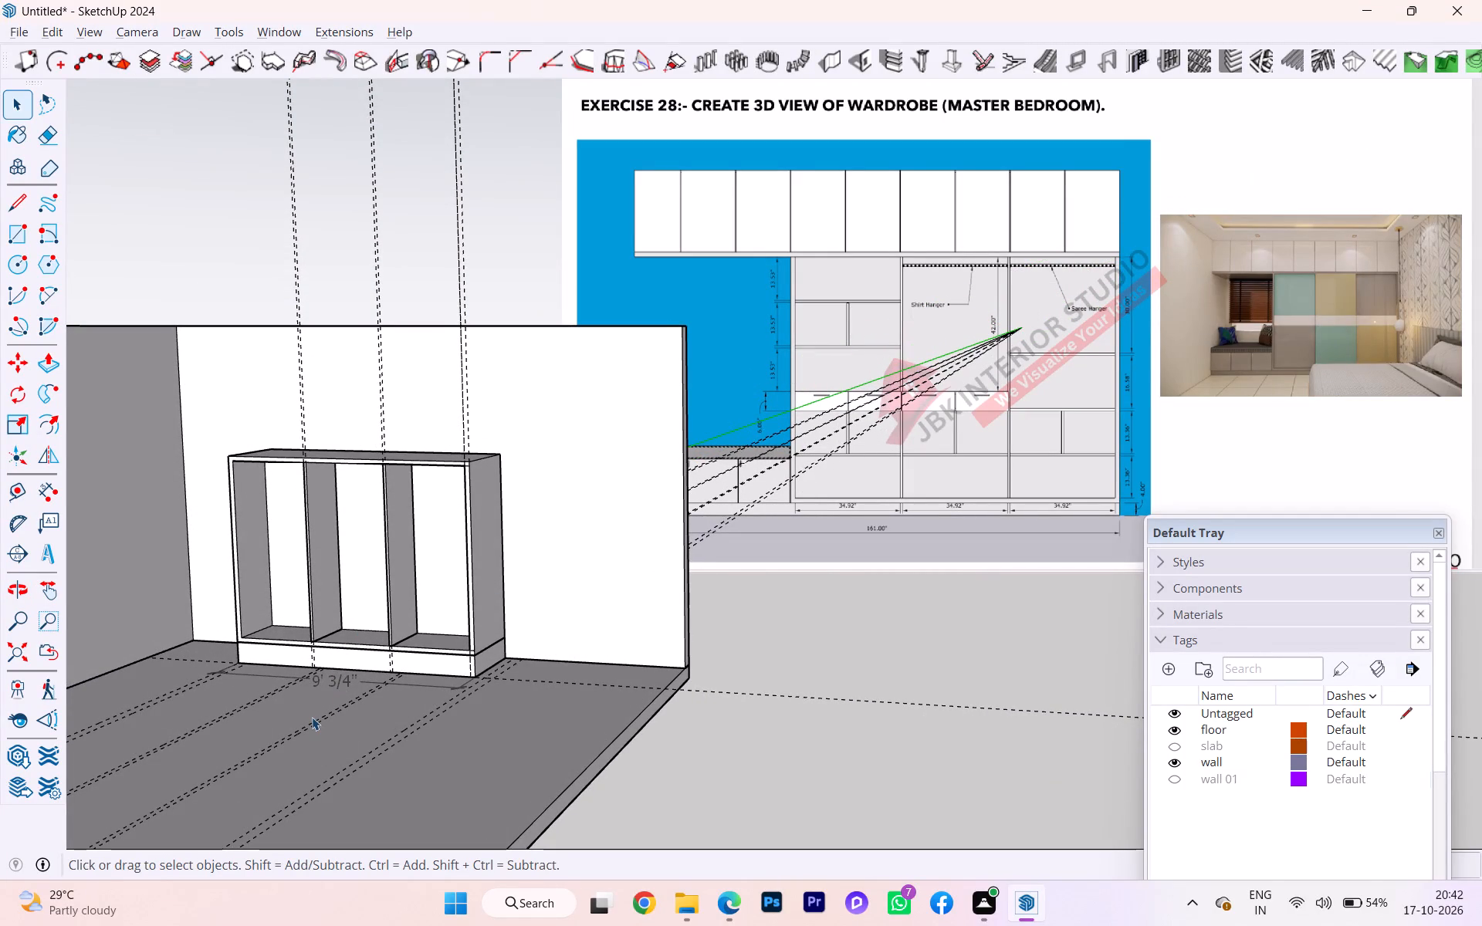
scroll(411, 653, "up", 8)
scroll(446, 633, "down", 1)
scroll(446, 633, "up", 1)
left_click(451, 644)
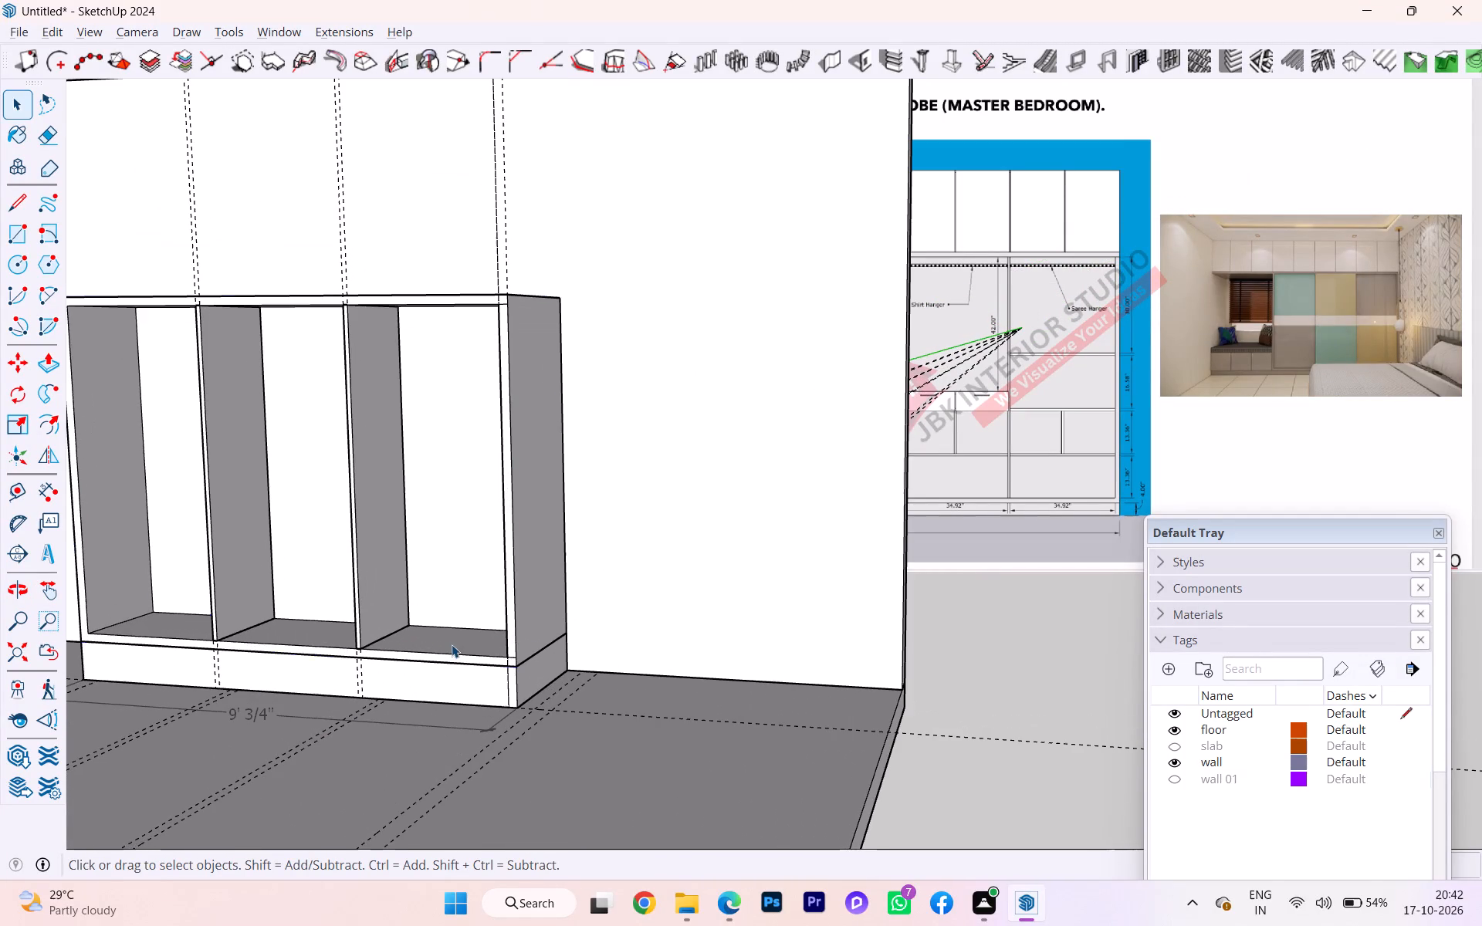
triple_click(452, 644)
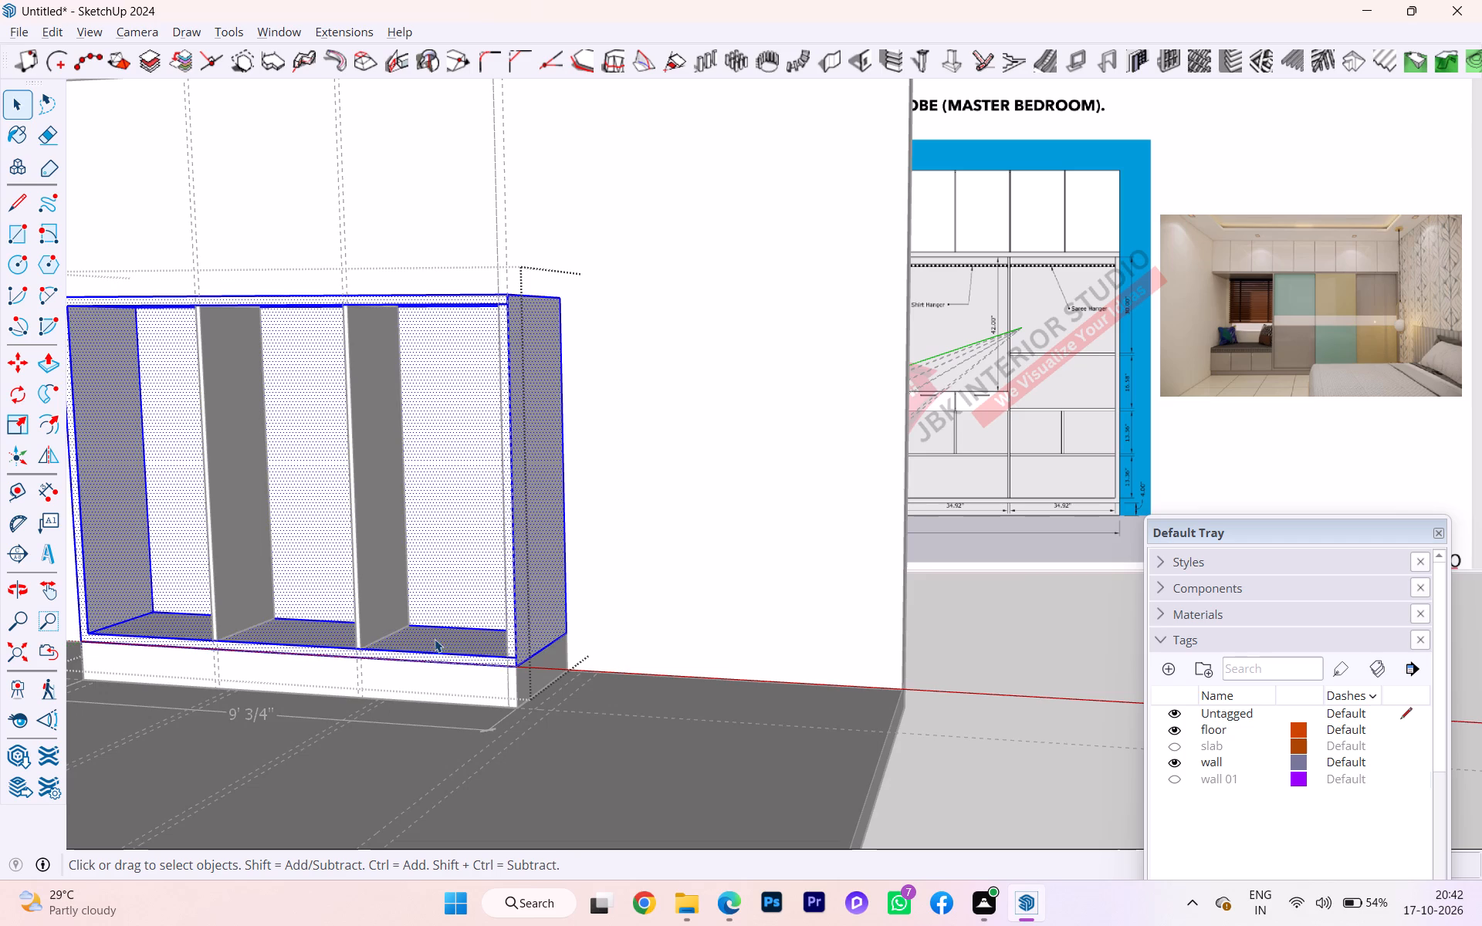
double_click(421, 639)
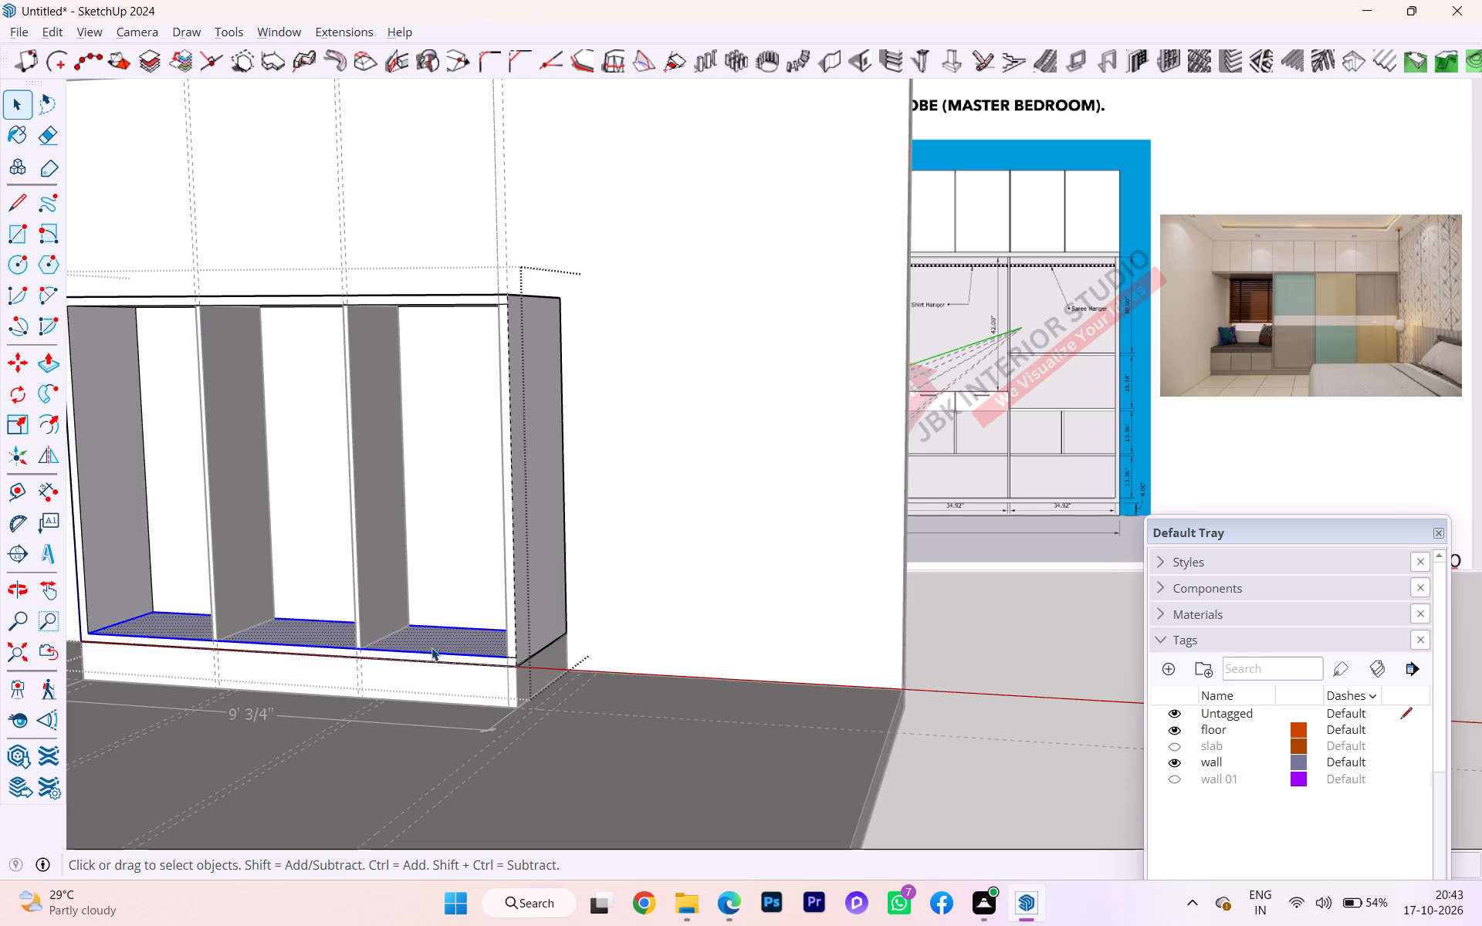
left_click(431, 654)
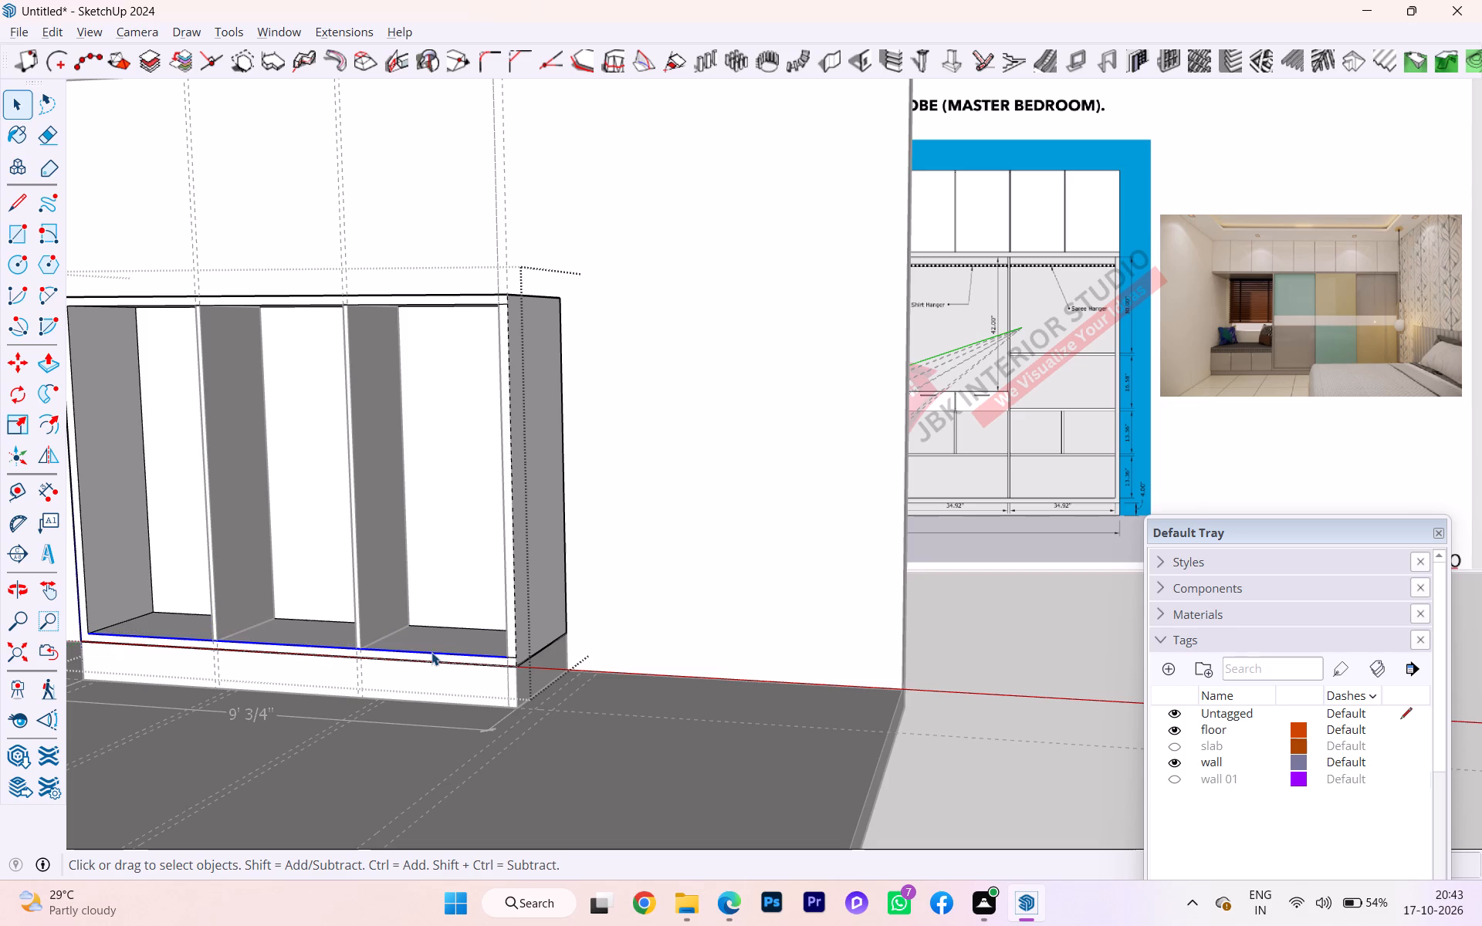
double_click(435, 643)
key("ctrl+c")
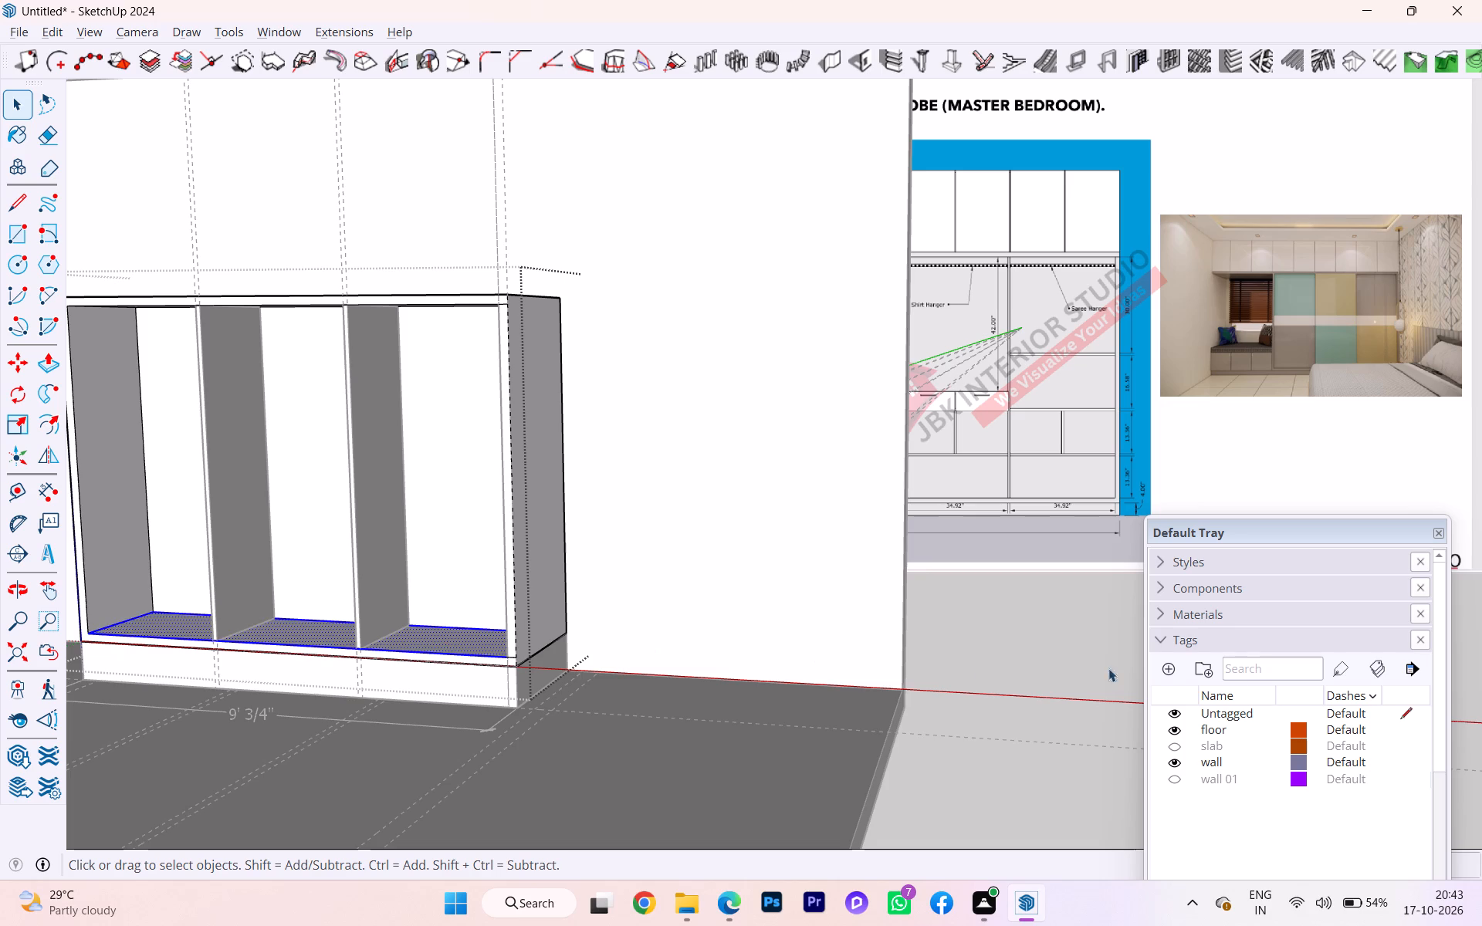
left_click(991, 763)
Select both partition panels and add a new tag named cupboard.
scroll(293, 583, "up", 2)
scroll(294, 583, "down", 4)
scroll(320, 577, "up", 4)
scroll(321, 578, "down", 1)
left_click(357, 533, "ctrl")
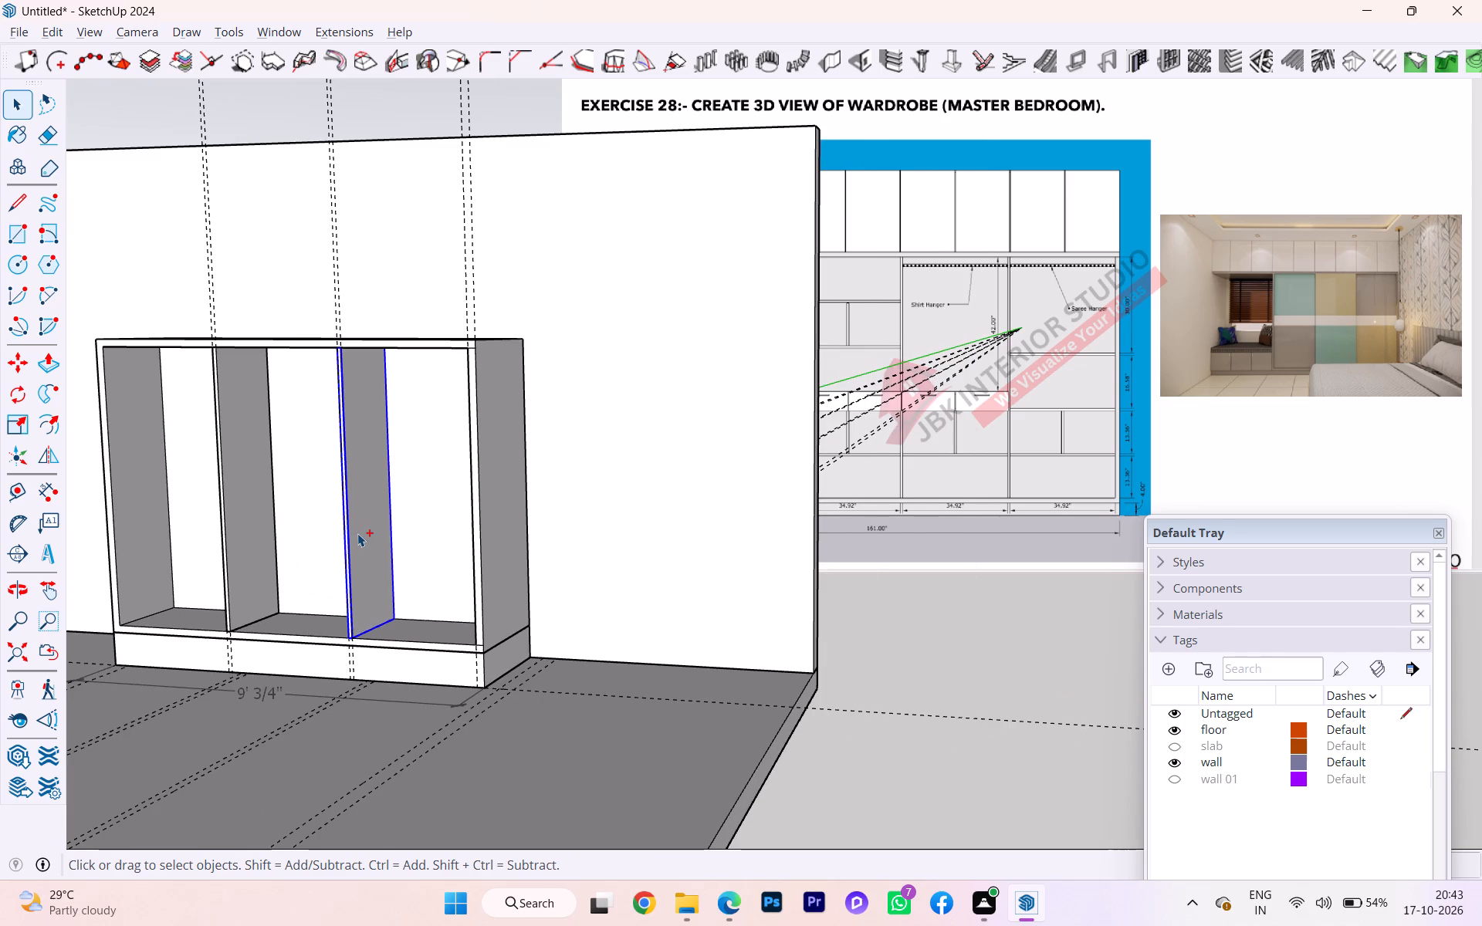
left_click(258, 526, "ctrl")
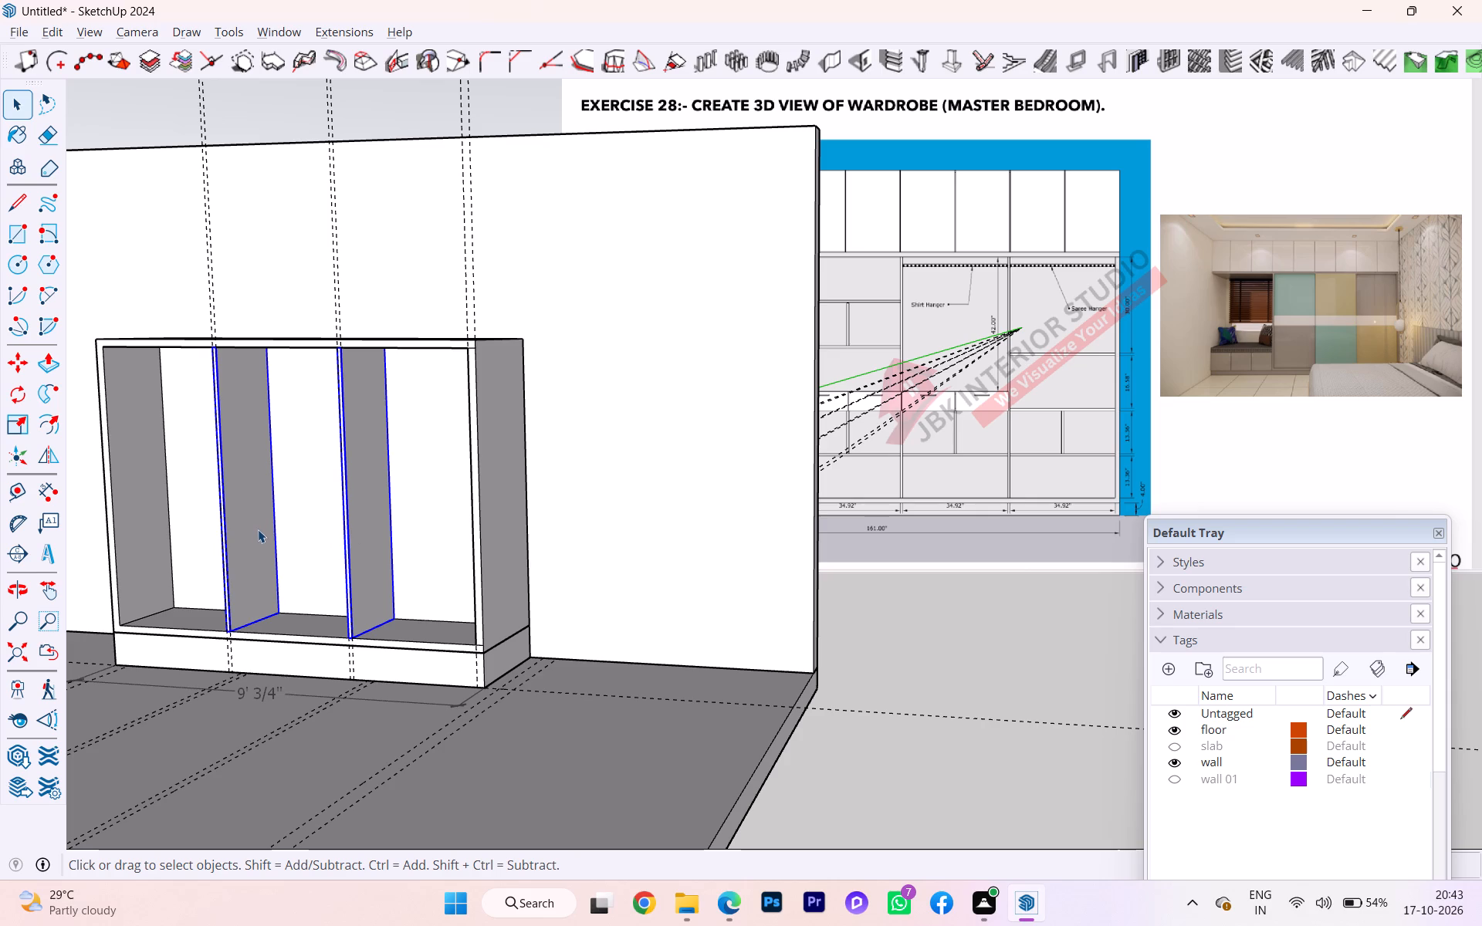
left_click(1169, 665)
key("BackSpace")
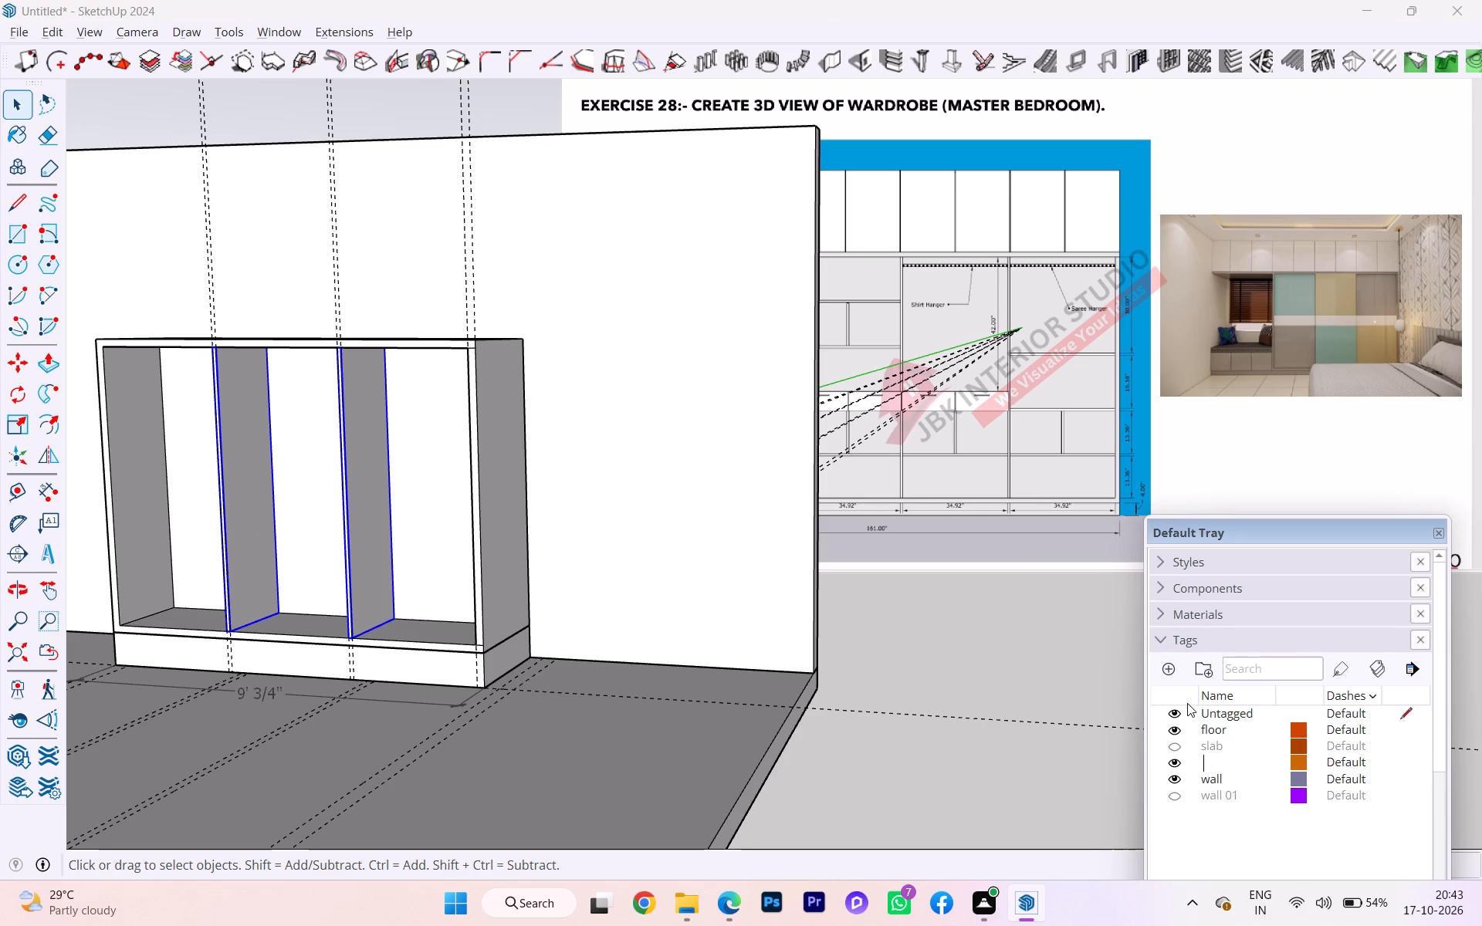
type("cupn")
key("BackSpace")
type("board")
key("Return")
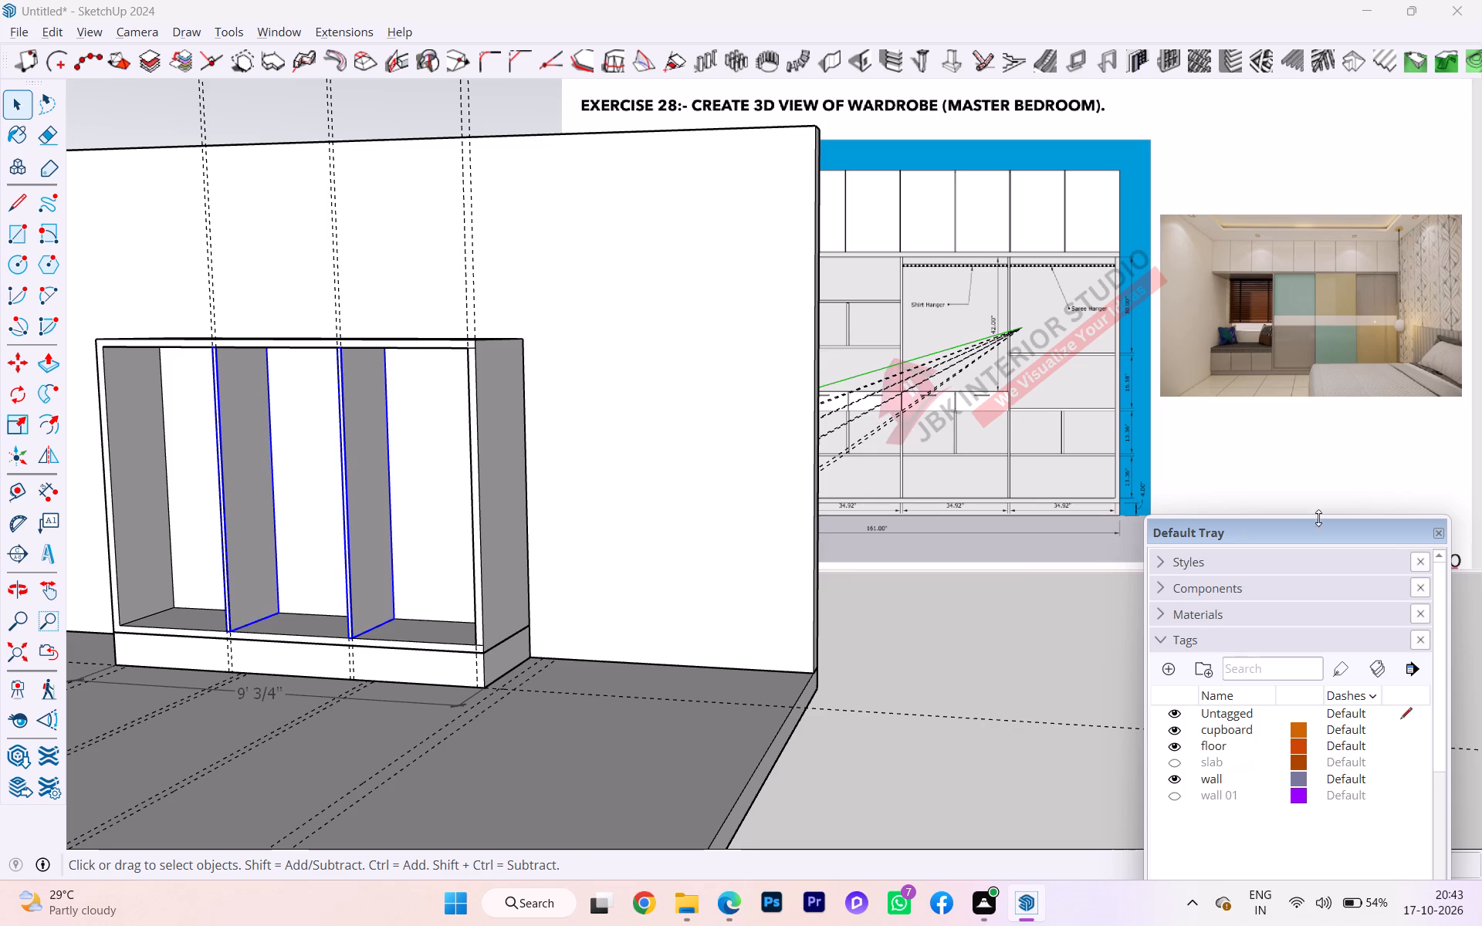
Assign the two selected partition panels to the cupboard tag.
scroll(1214, 780, "down", 3)
left_click(1291, 838)
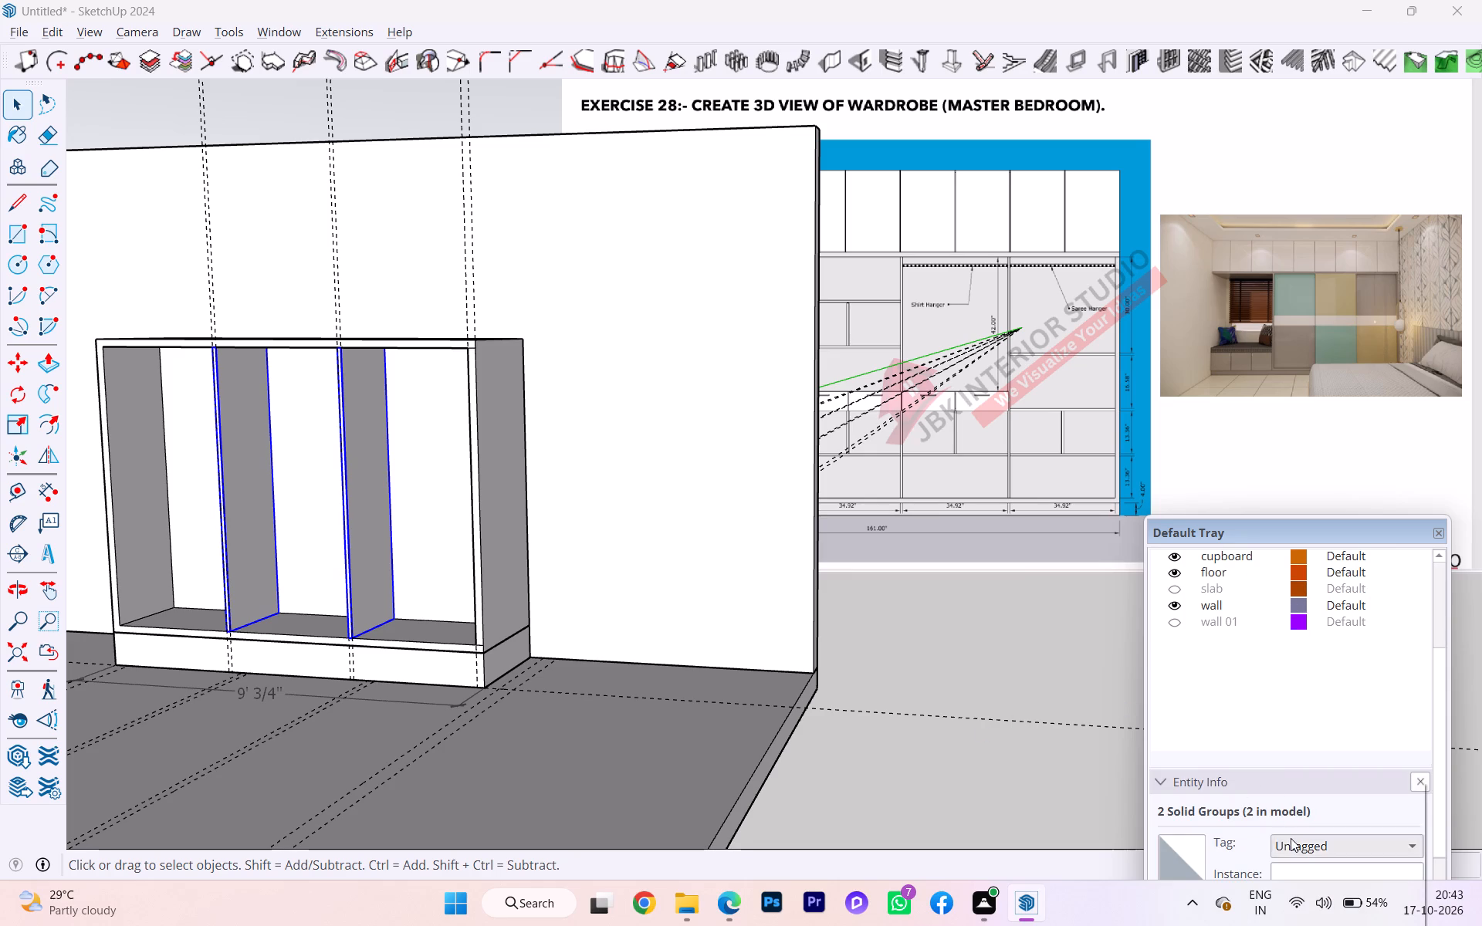
left_click(1326, 824)
Hide the cupboard tag.
scroll(1191, 590, "up", 1)
left_click(1178, 617)
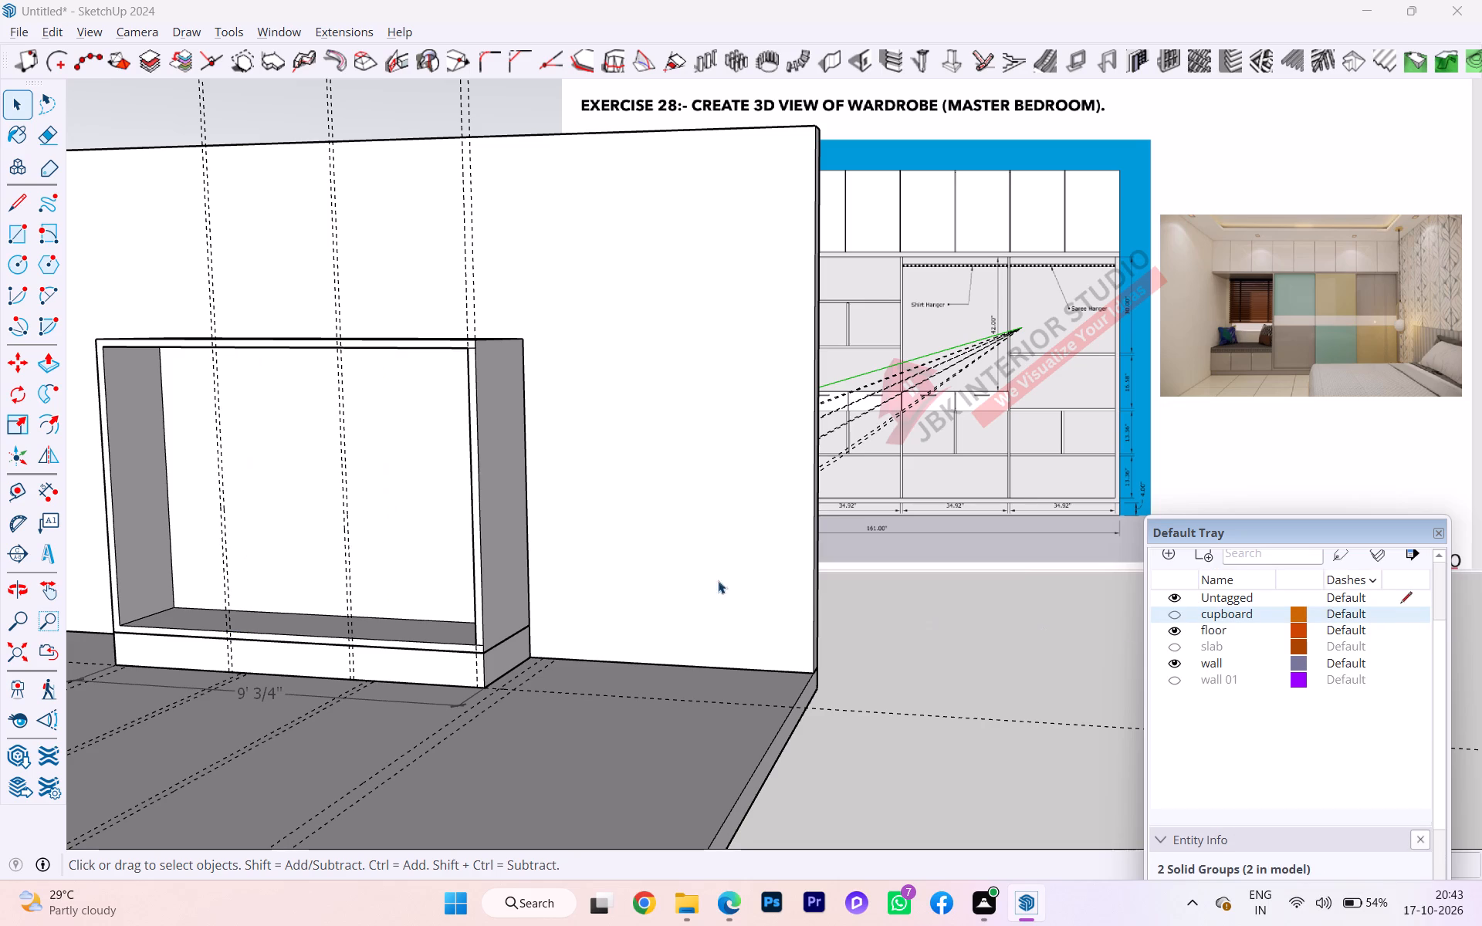
Paste the copied inner bottom face in place, outside the wardrobe body group.
scroll(357, 605, "up", 2)
left_click(382, 631)
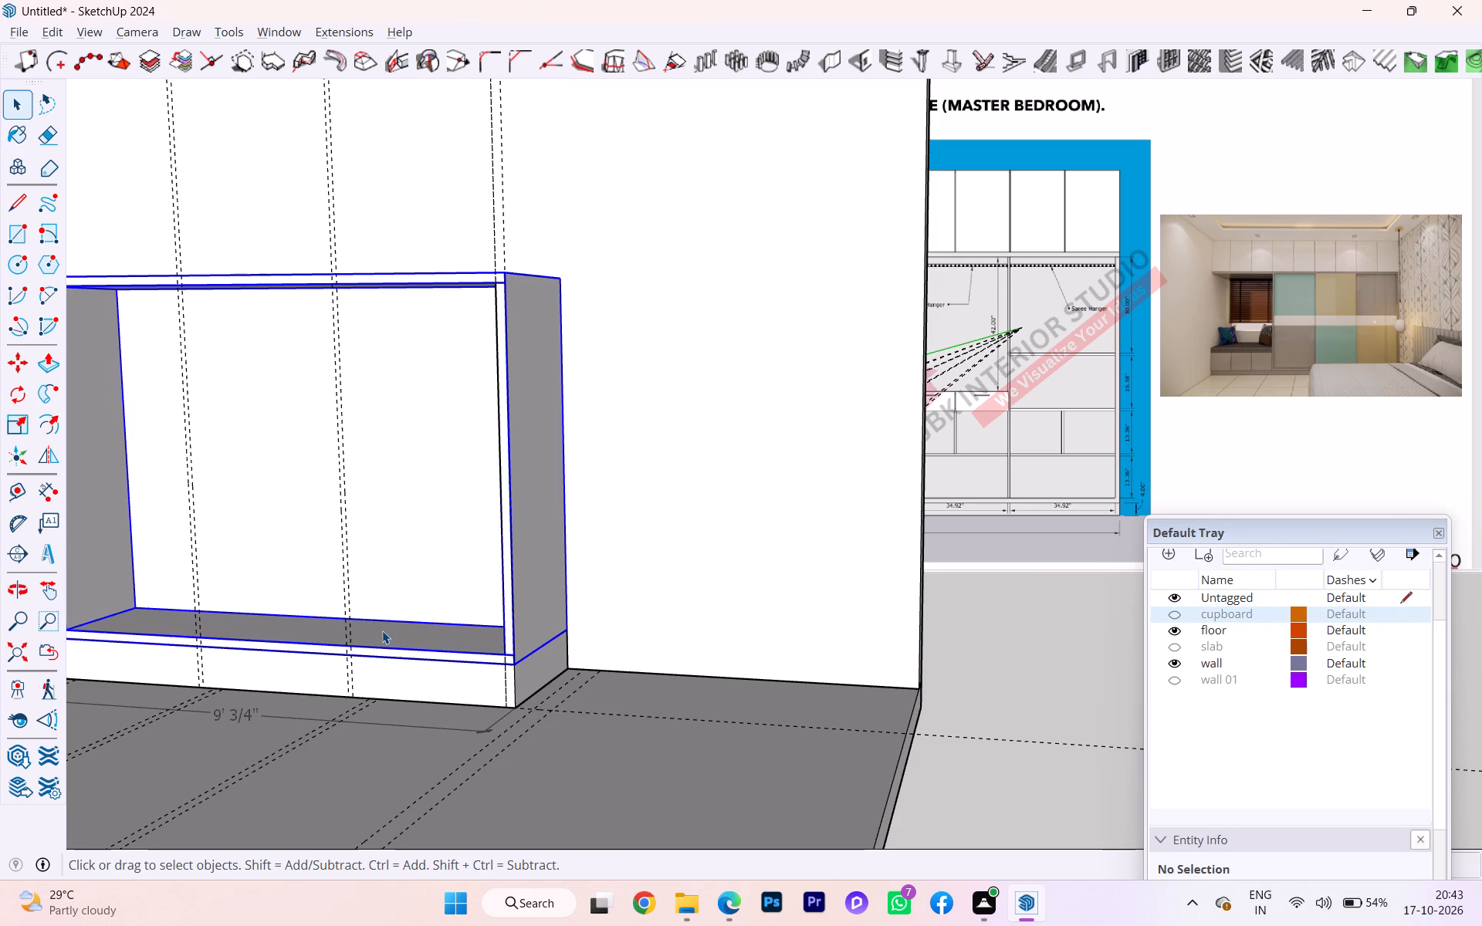
left_click(382, 630)
left_click(1009, 708)
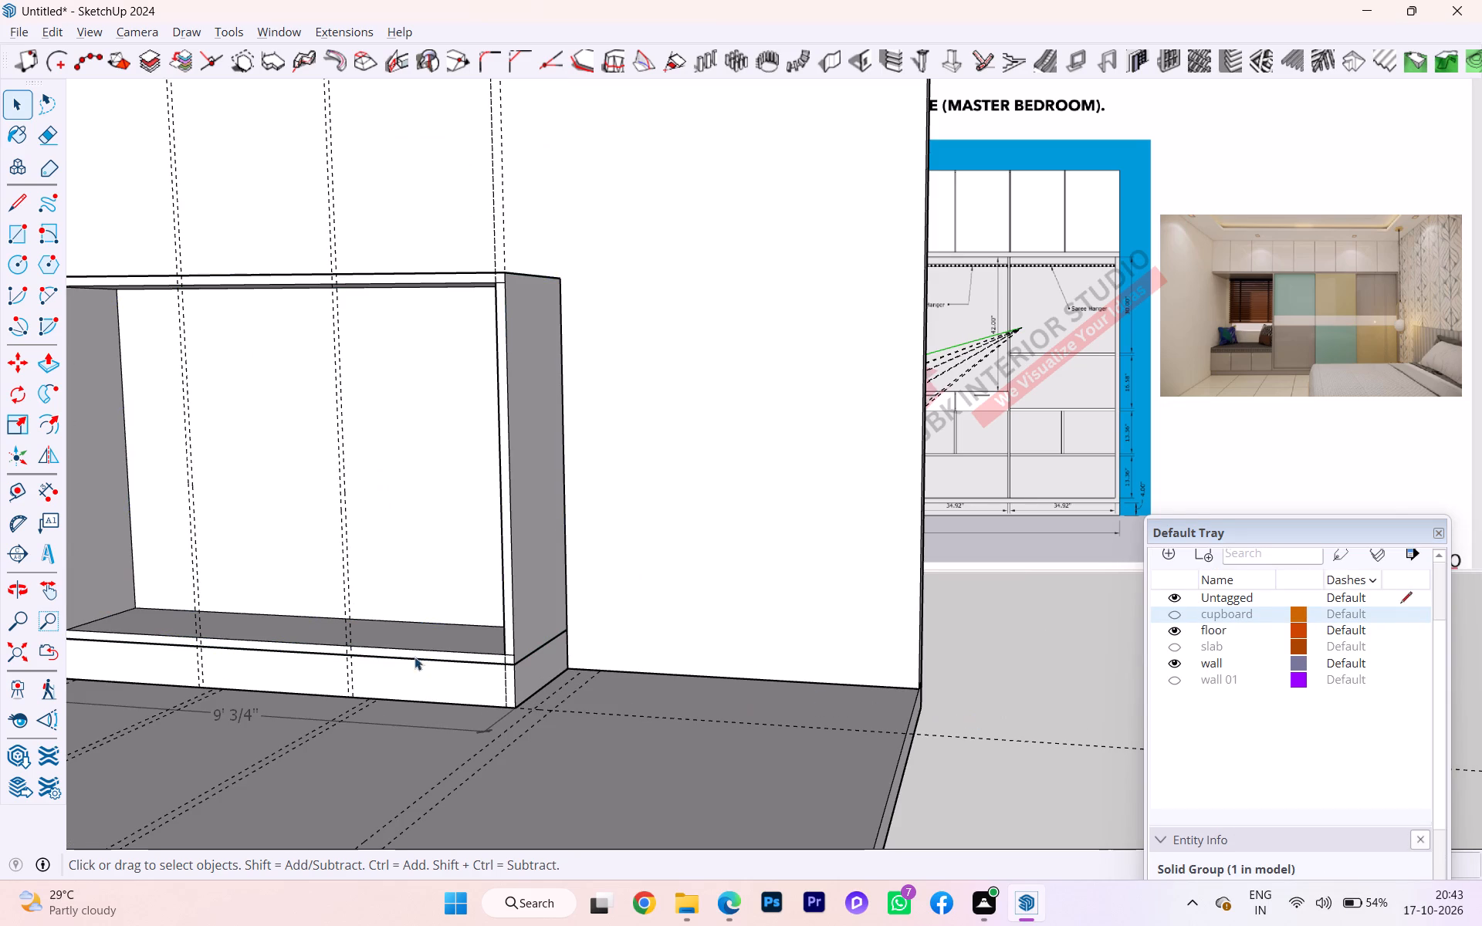
key("ctrl+v")
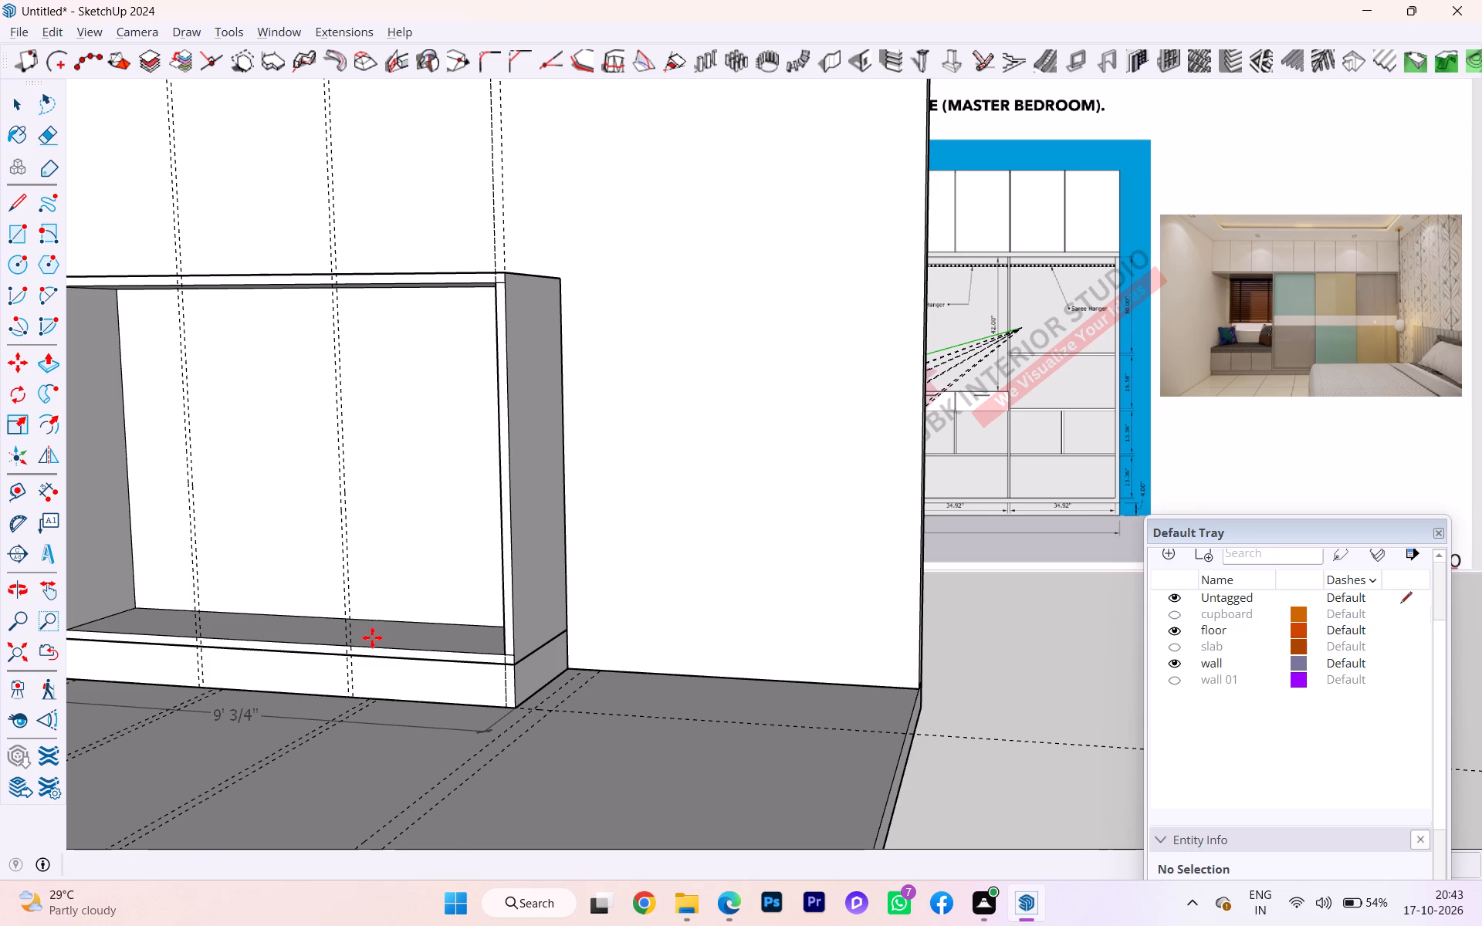
key("Escape")
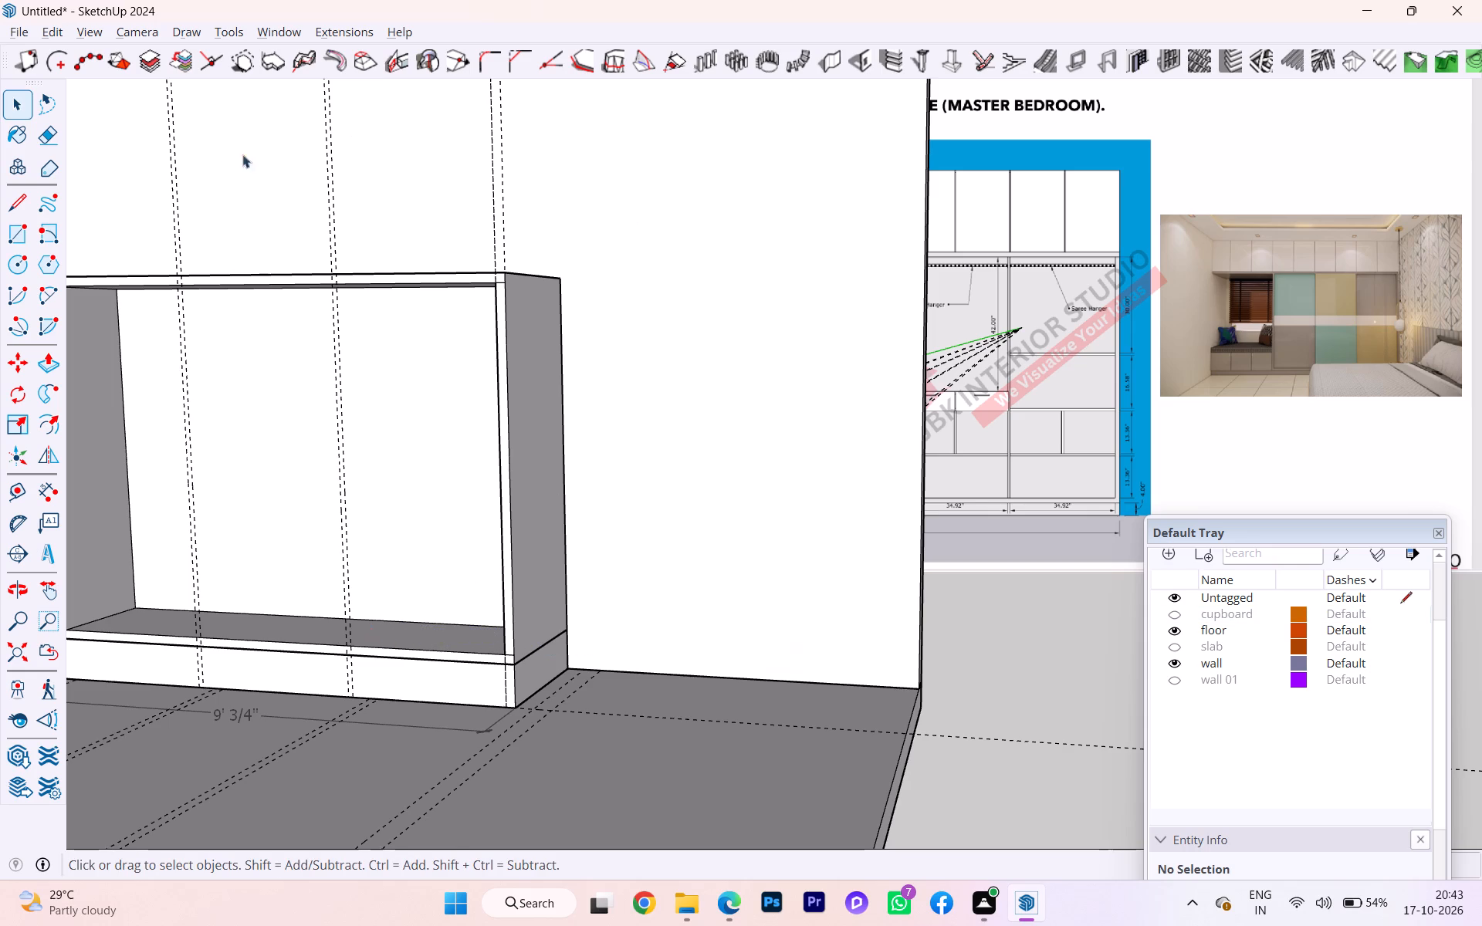
left_click(59, 25)
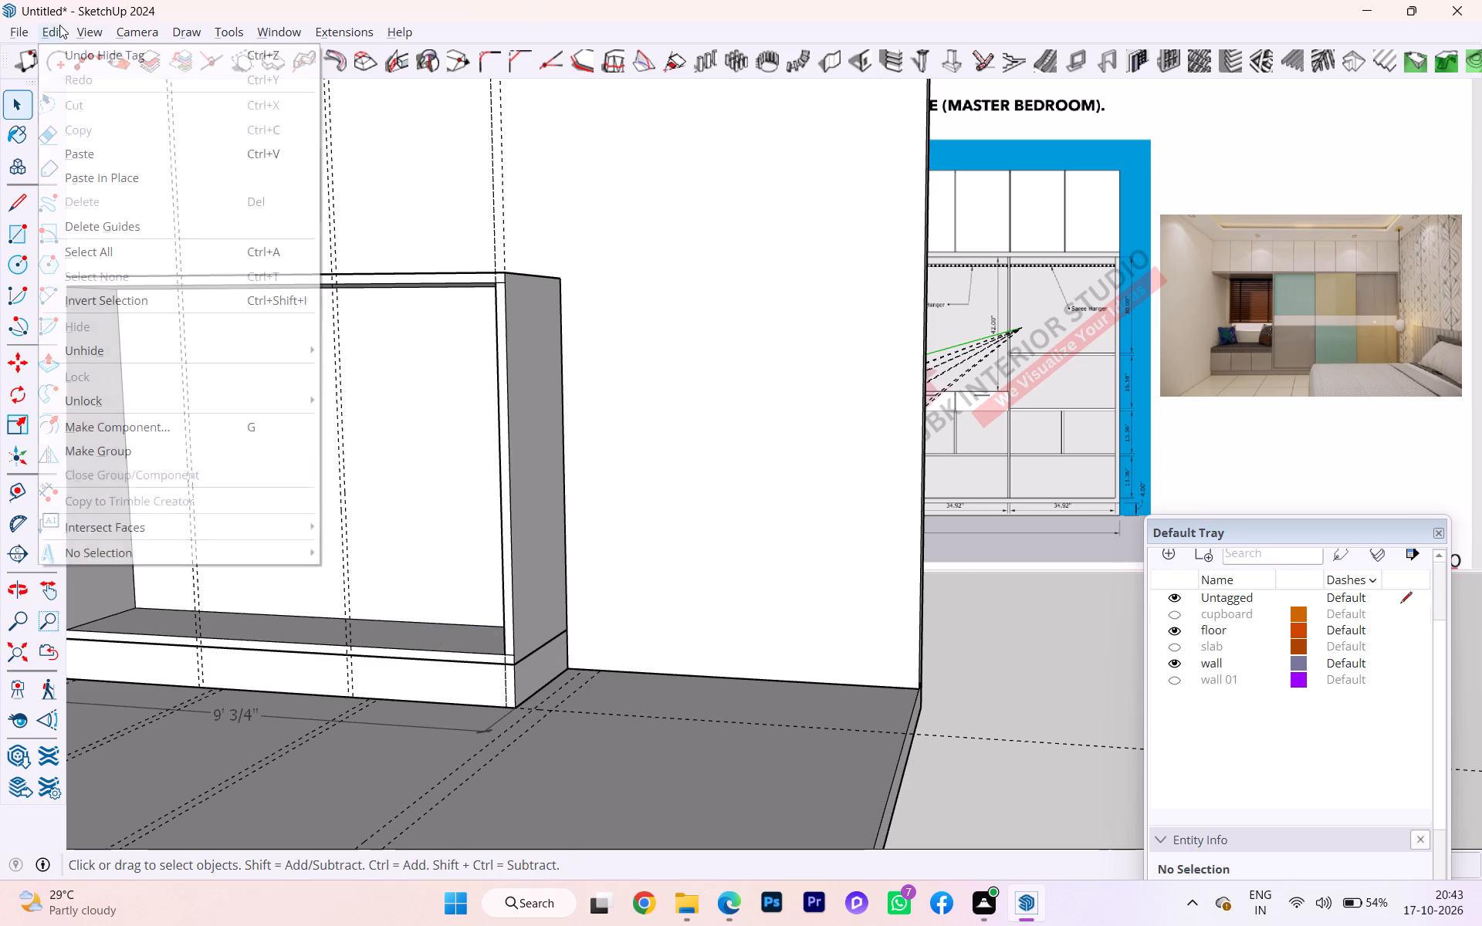
left_click(122, 183)
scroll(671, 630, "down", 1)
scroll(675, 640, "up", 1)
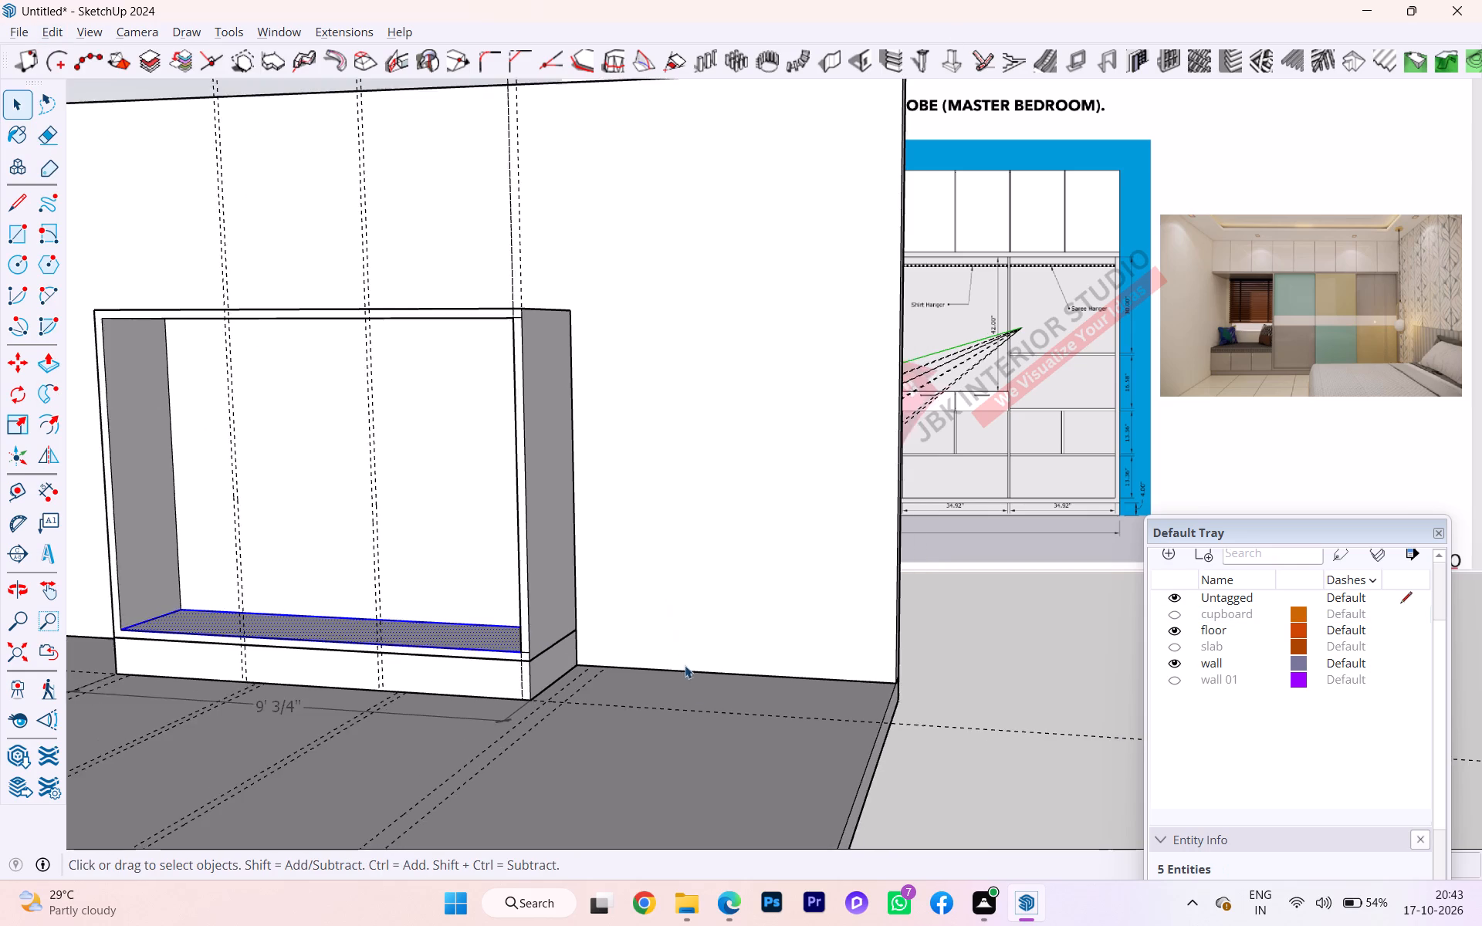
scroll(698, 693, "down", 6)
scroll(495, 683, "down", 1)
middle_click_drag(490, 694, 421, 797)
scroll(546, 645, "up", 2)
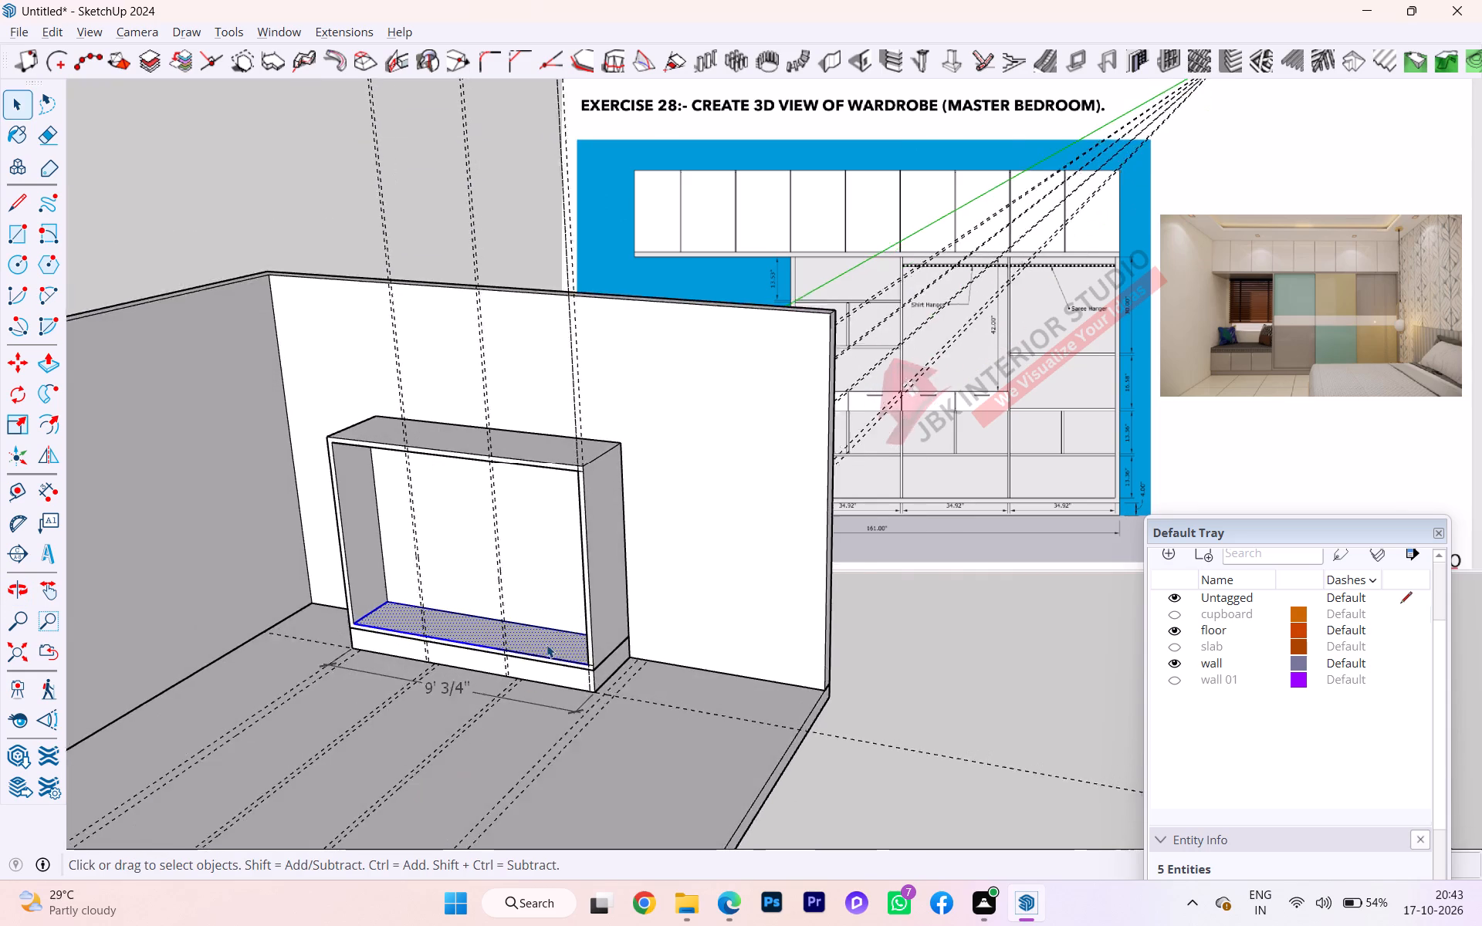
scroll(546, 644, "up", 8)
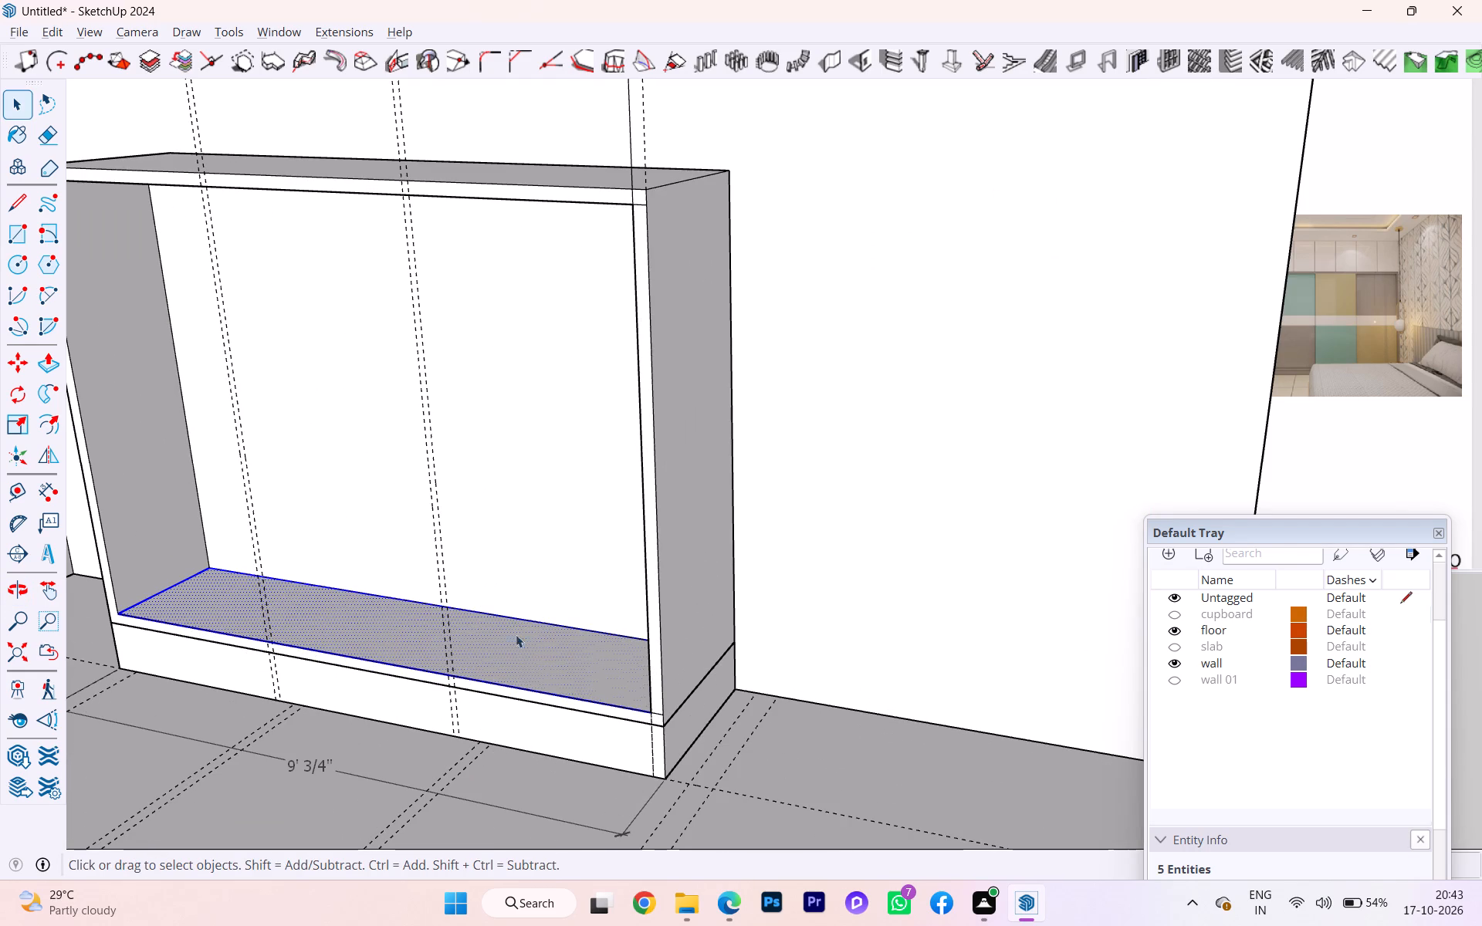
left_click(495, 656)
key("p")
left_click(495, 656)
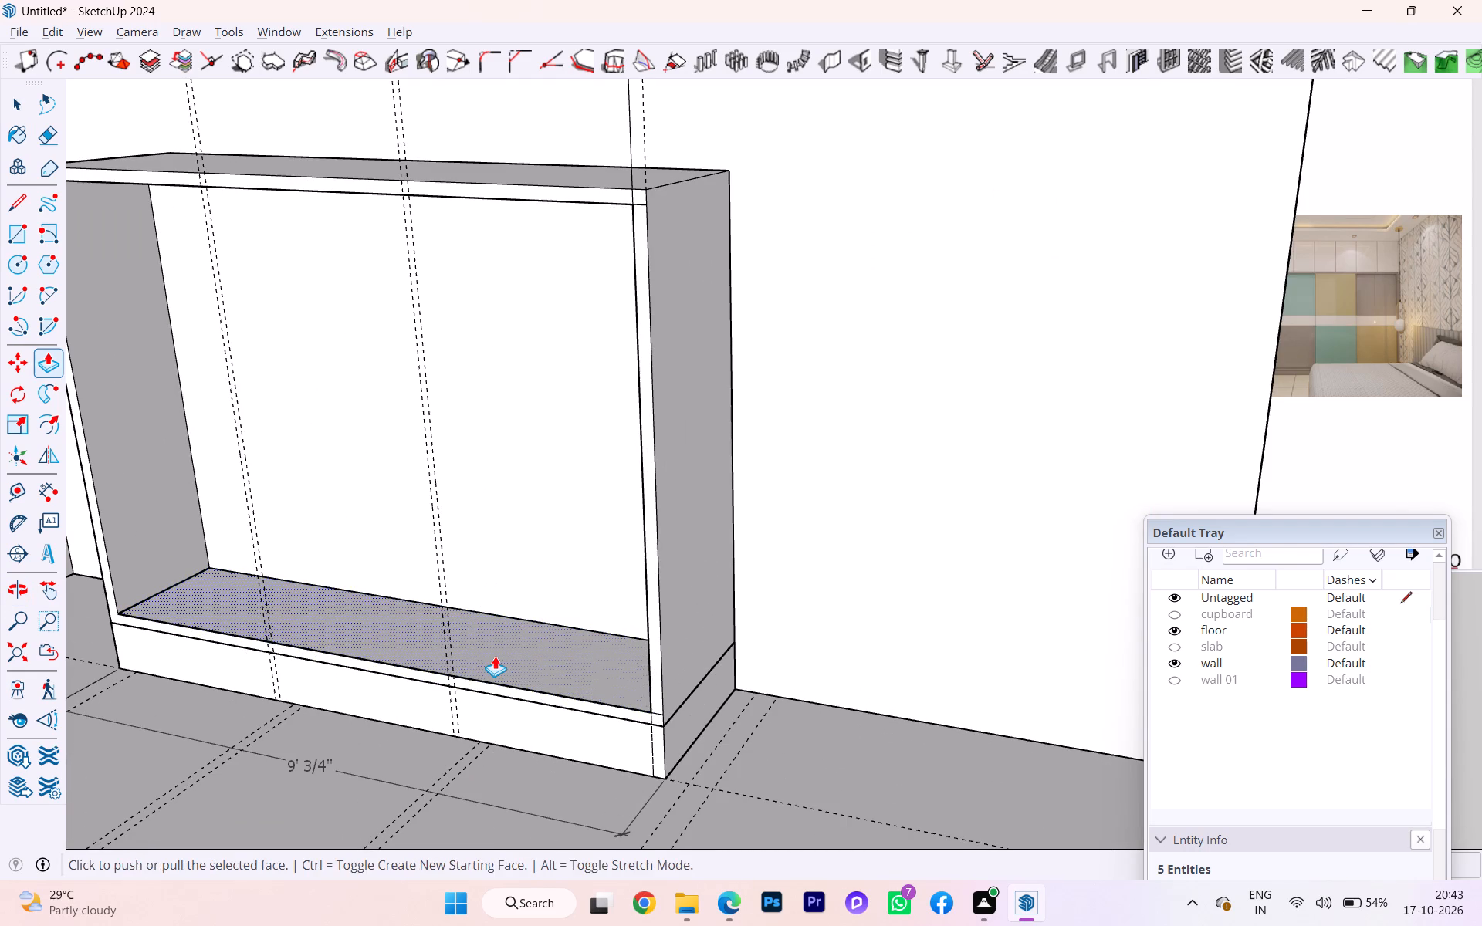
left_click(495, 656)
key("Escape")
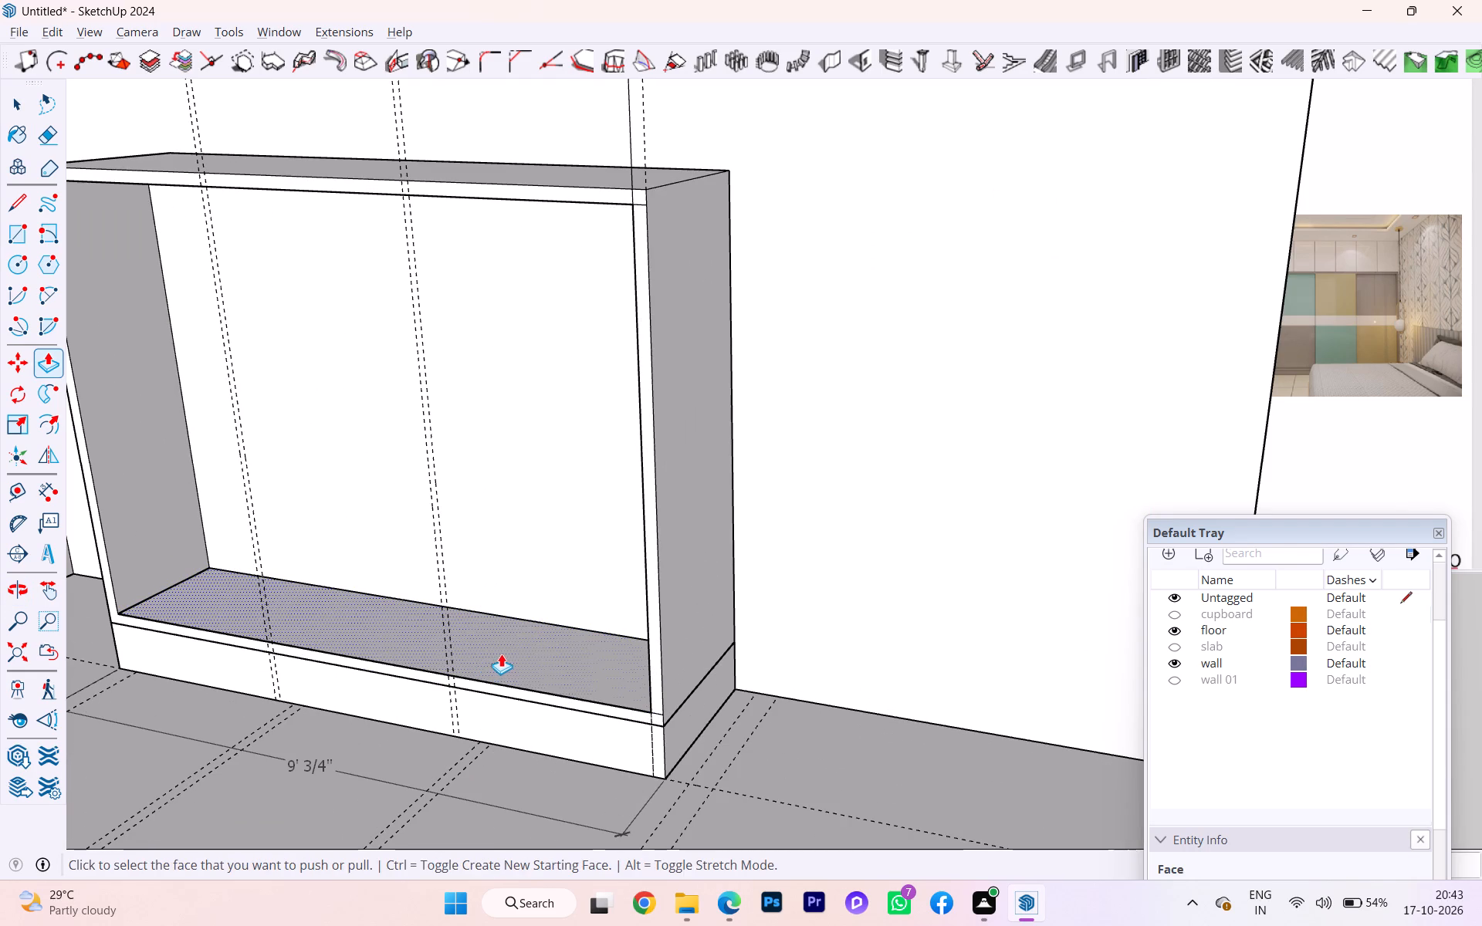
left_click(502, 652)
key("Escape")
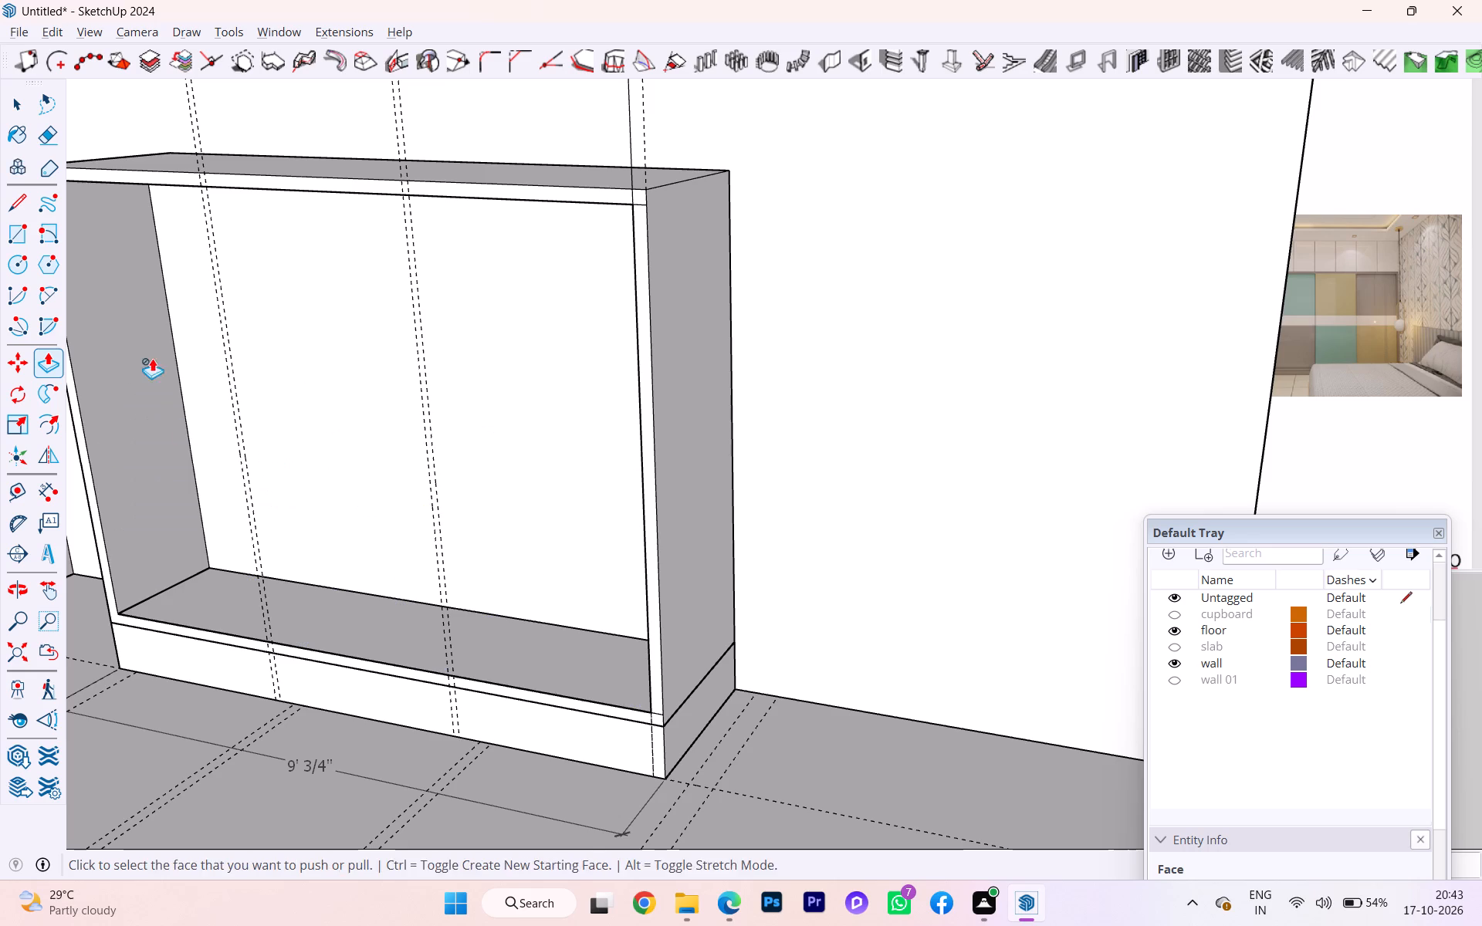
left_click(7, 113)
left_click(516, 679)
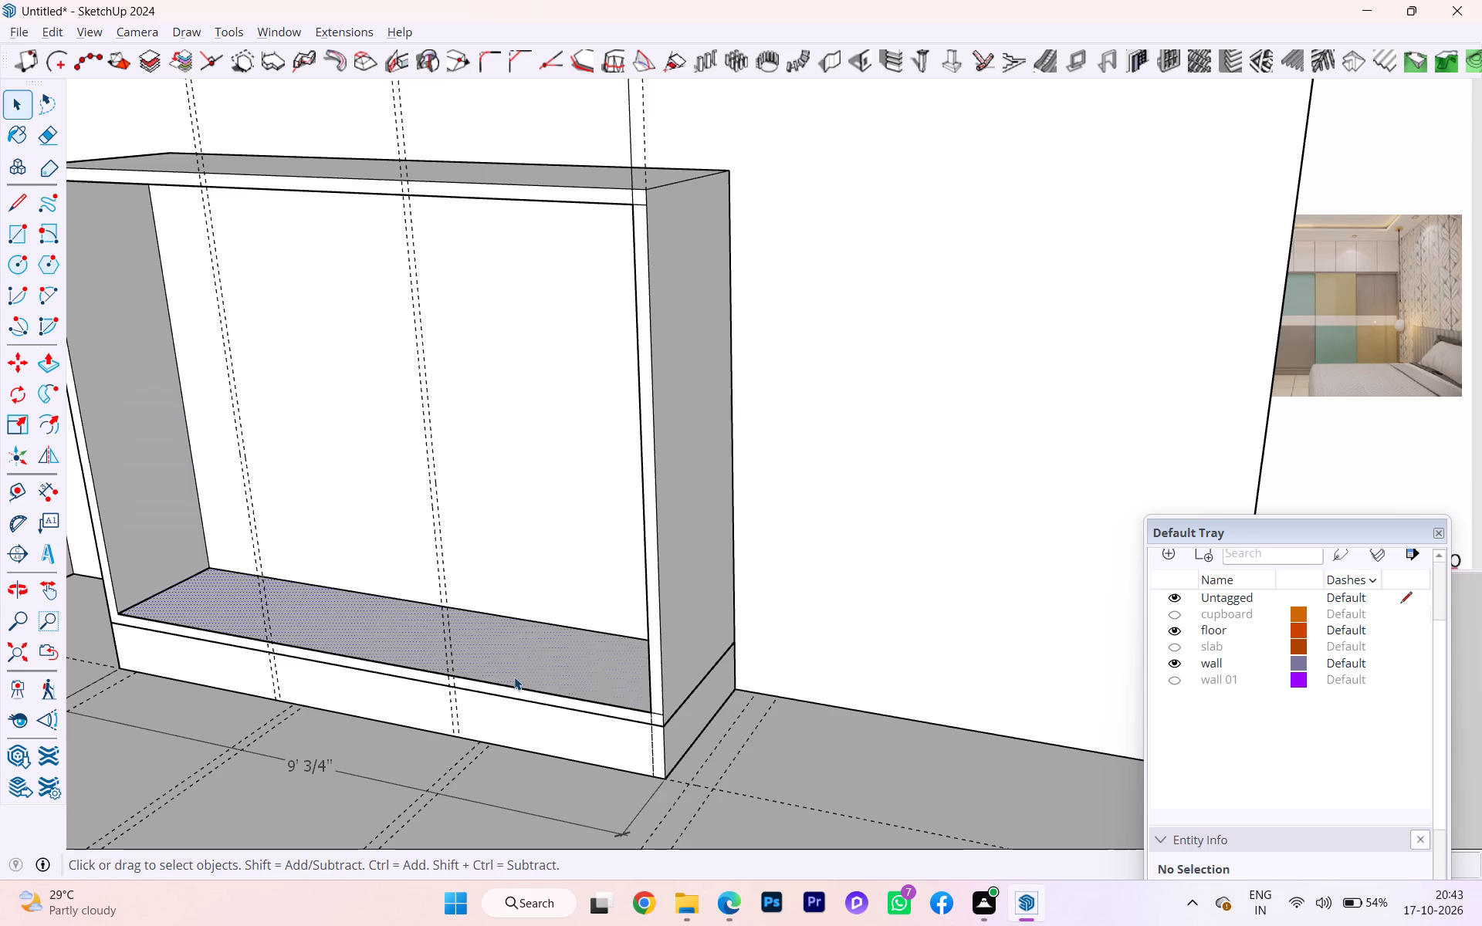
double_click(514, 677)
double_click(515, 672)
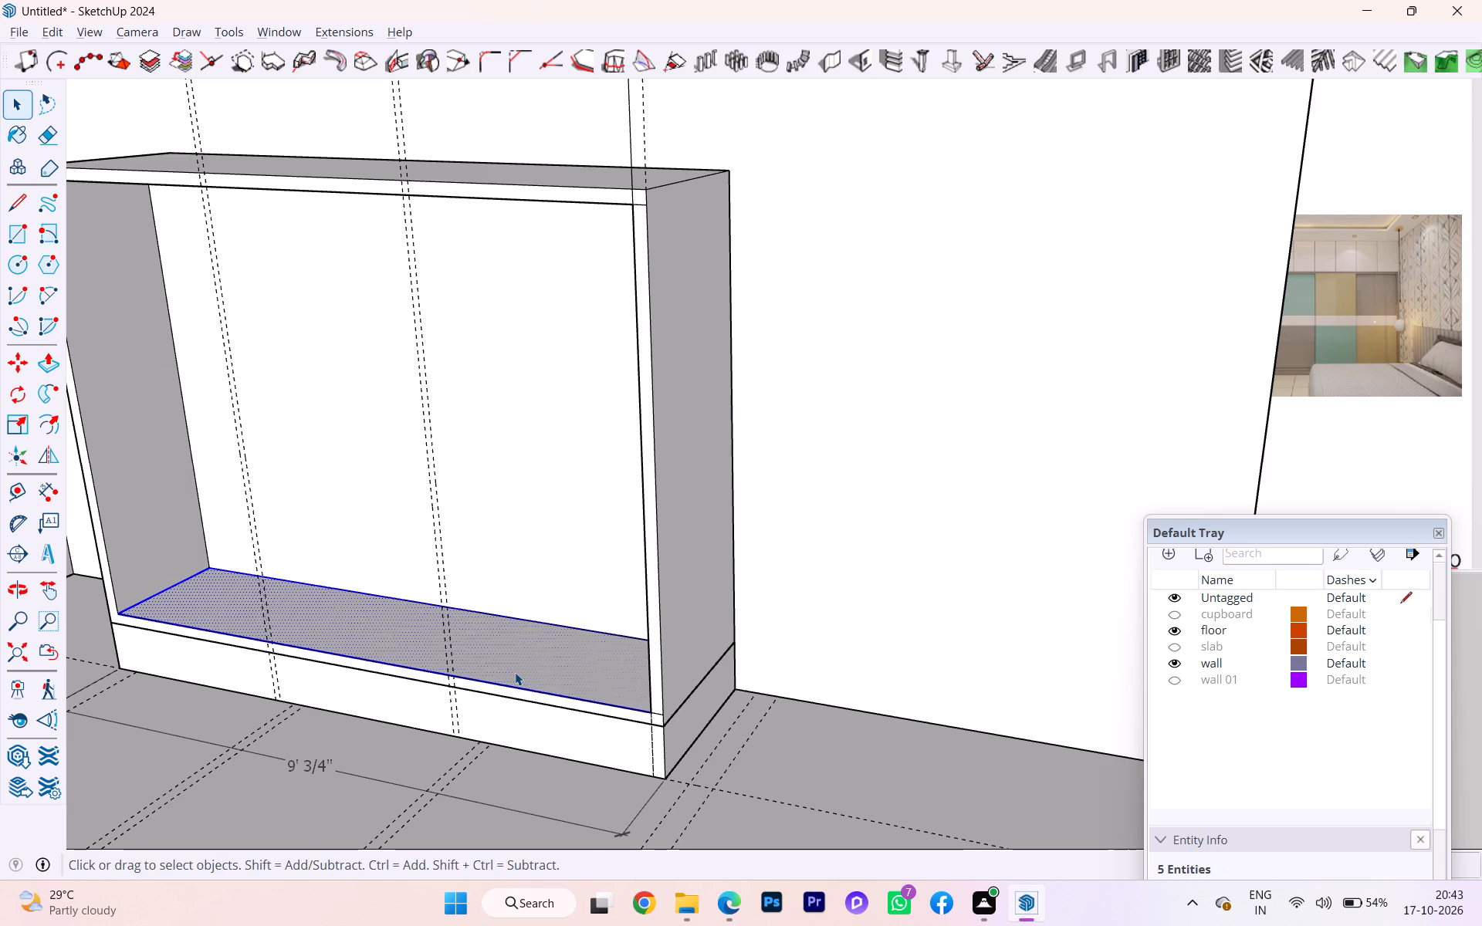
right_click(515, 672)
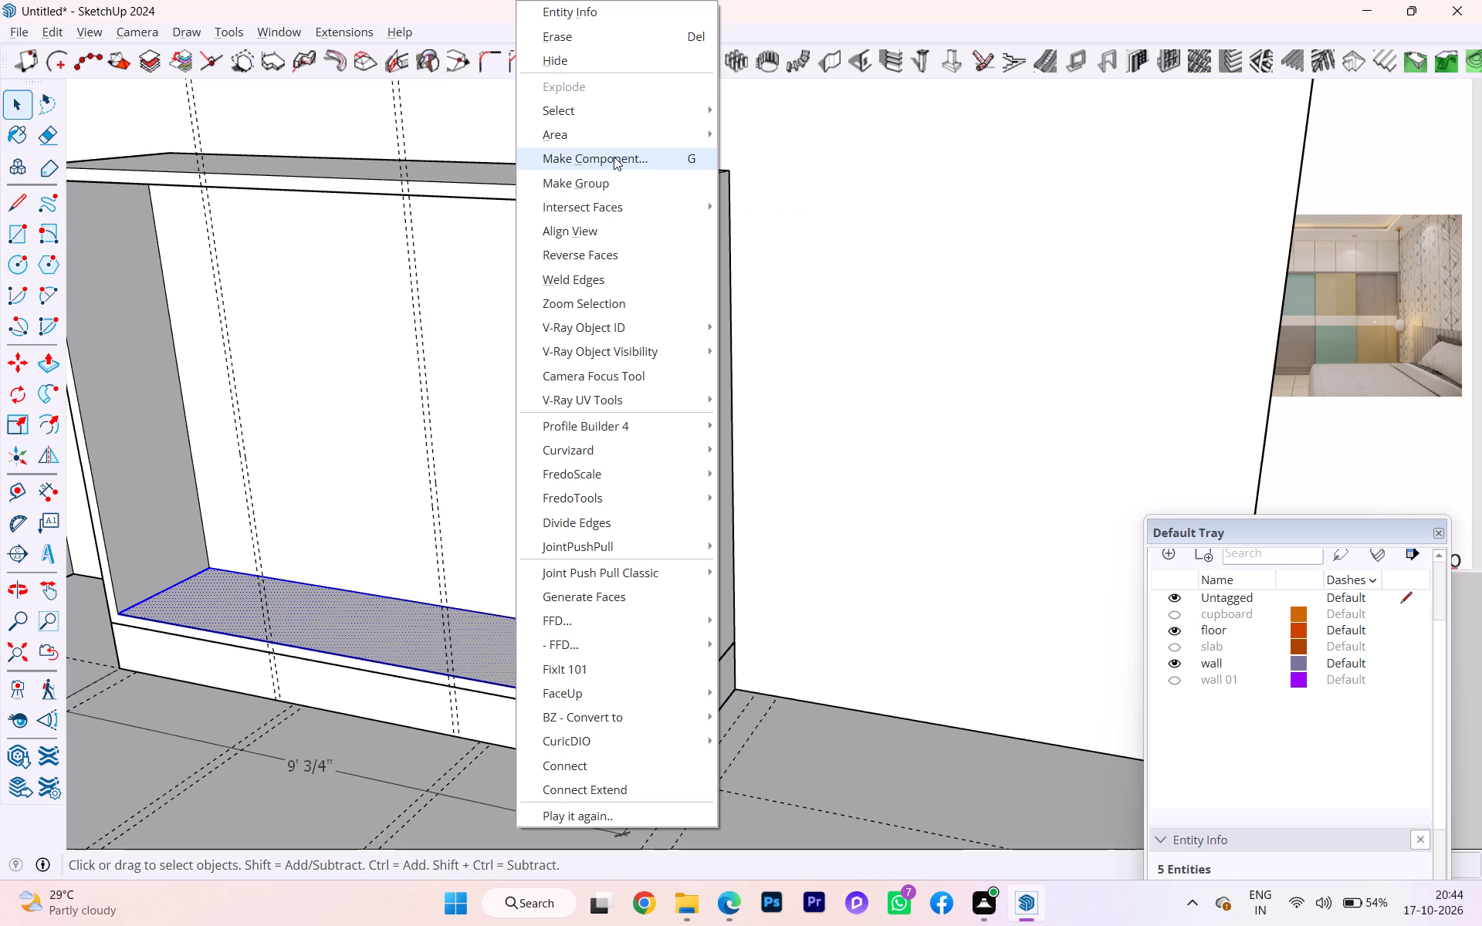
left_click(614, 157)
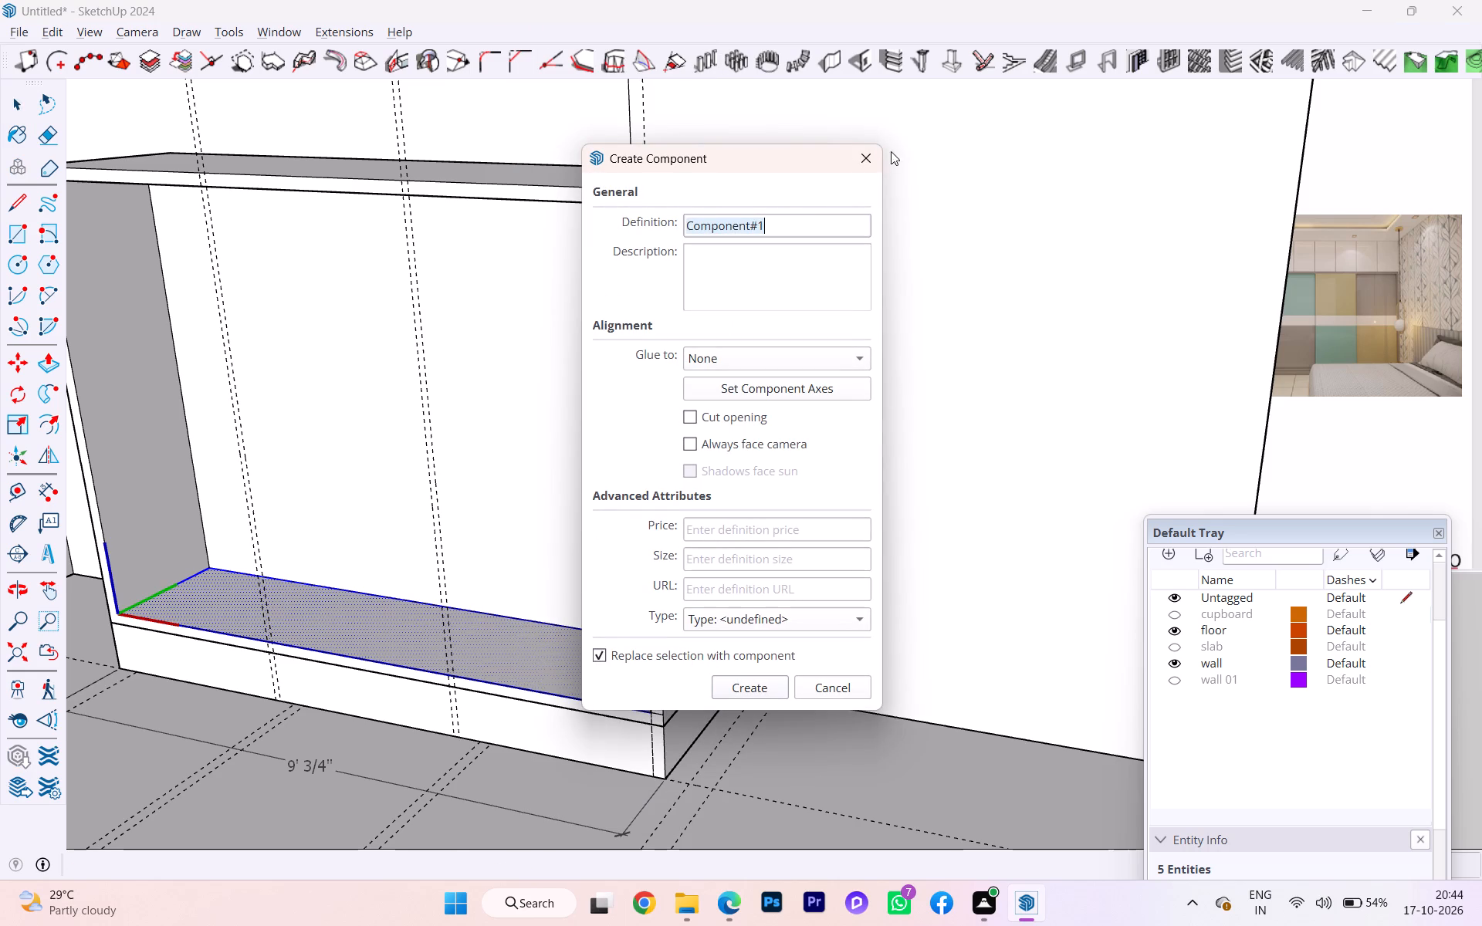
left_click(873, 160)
Group the pasted inner bottom face together with its boundary edges.
scroll(426, 628, "down", 3)
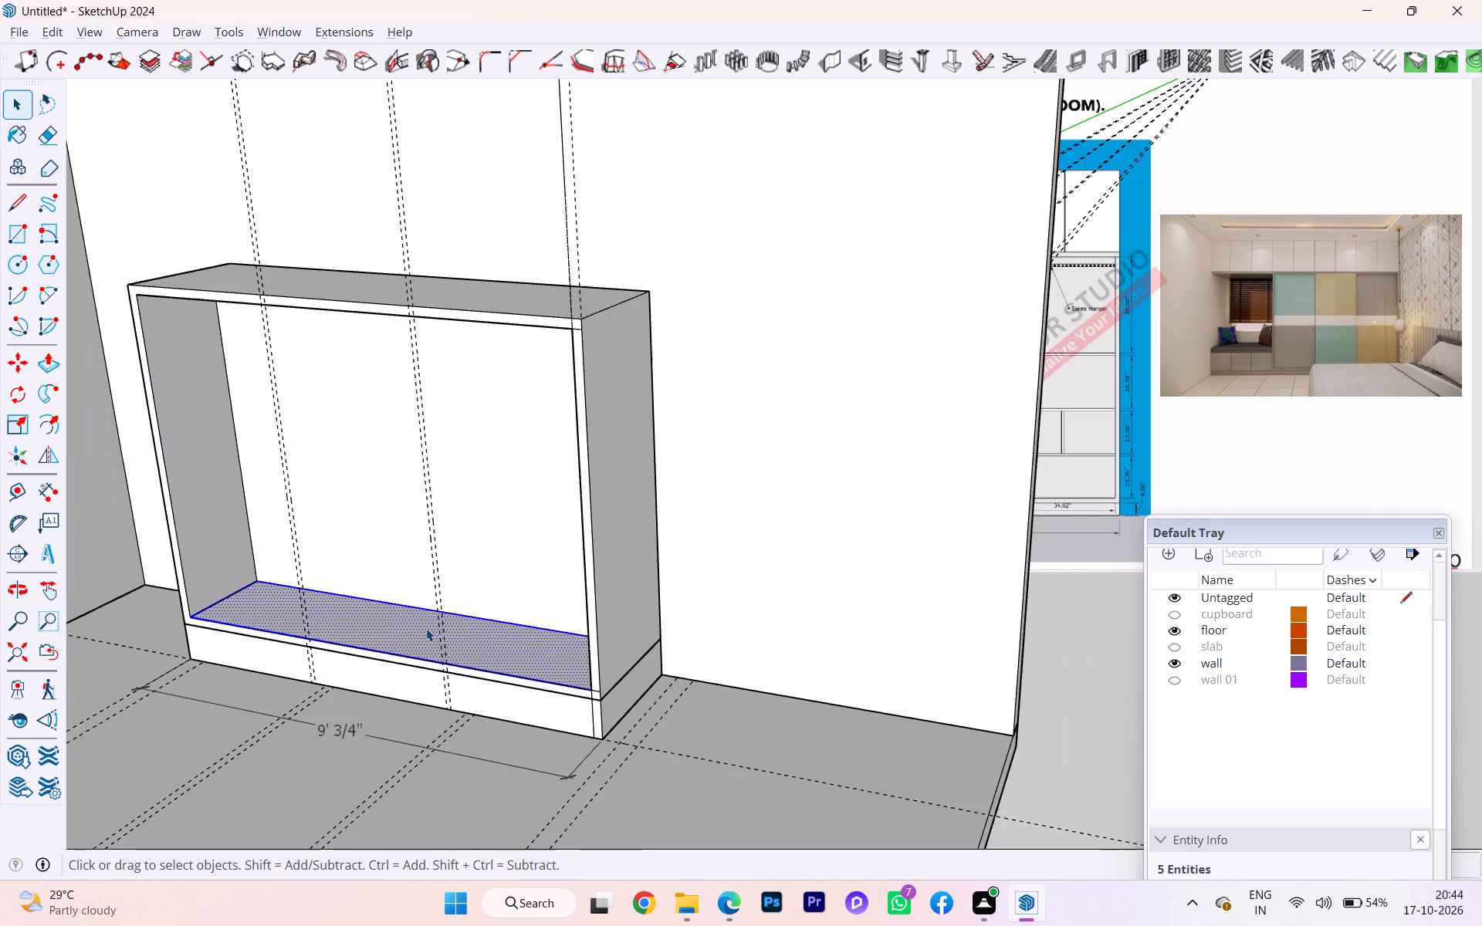
scroll(426, 628, "down", 6)
middle_click_drag(442, 610, 437, 546)
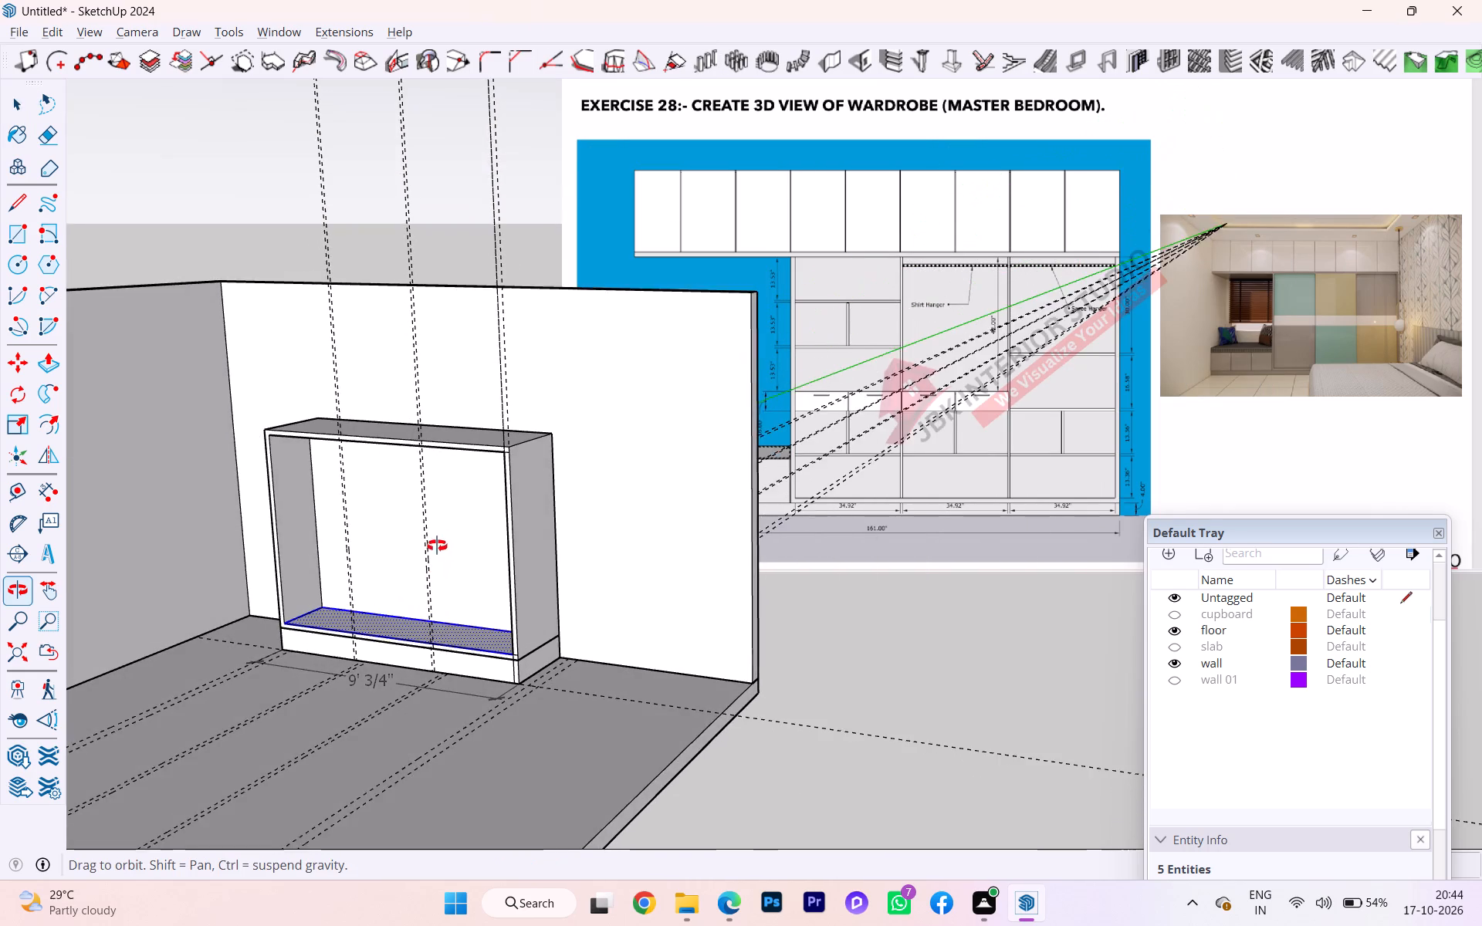
middle_click_drag(437, 546, 441, 537)
scroll(425, 603, "up", 7)
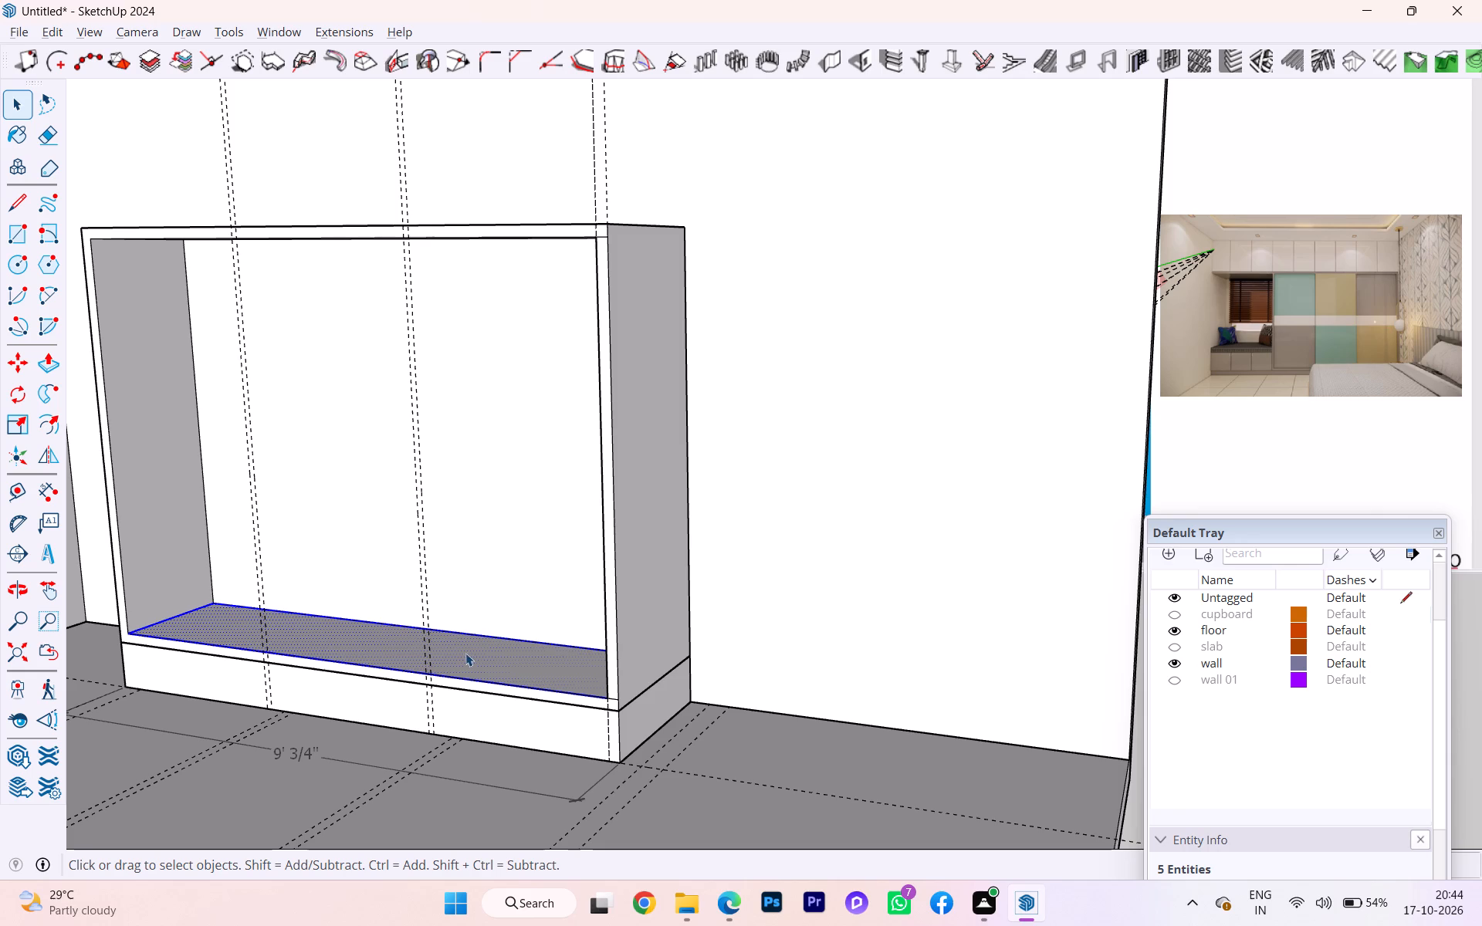
double_click(466, 656)
right_click(466, 656)
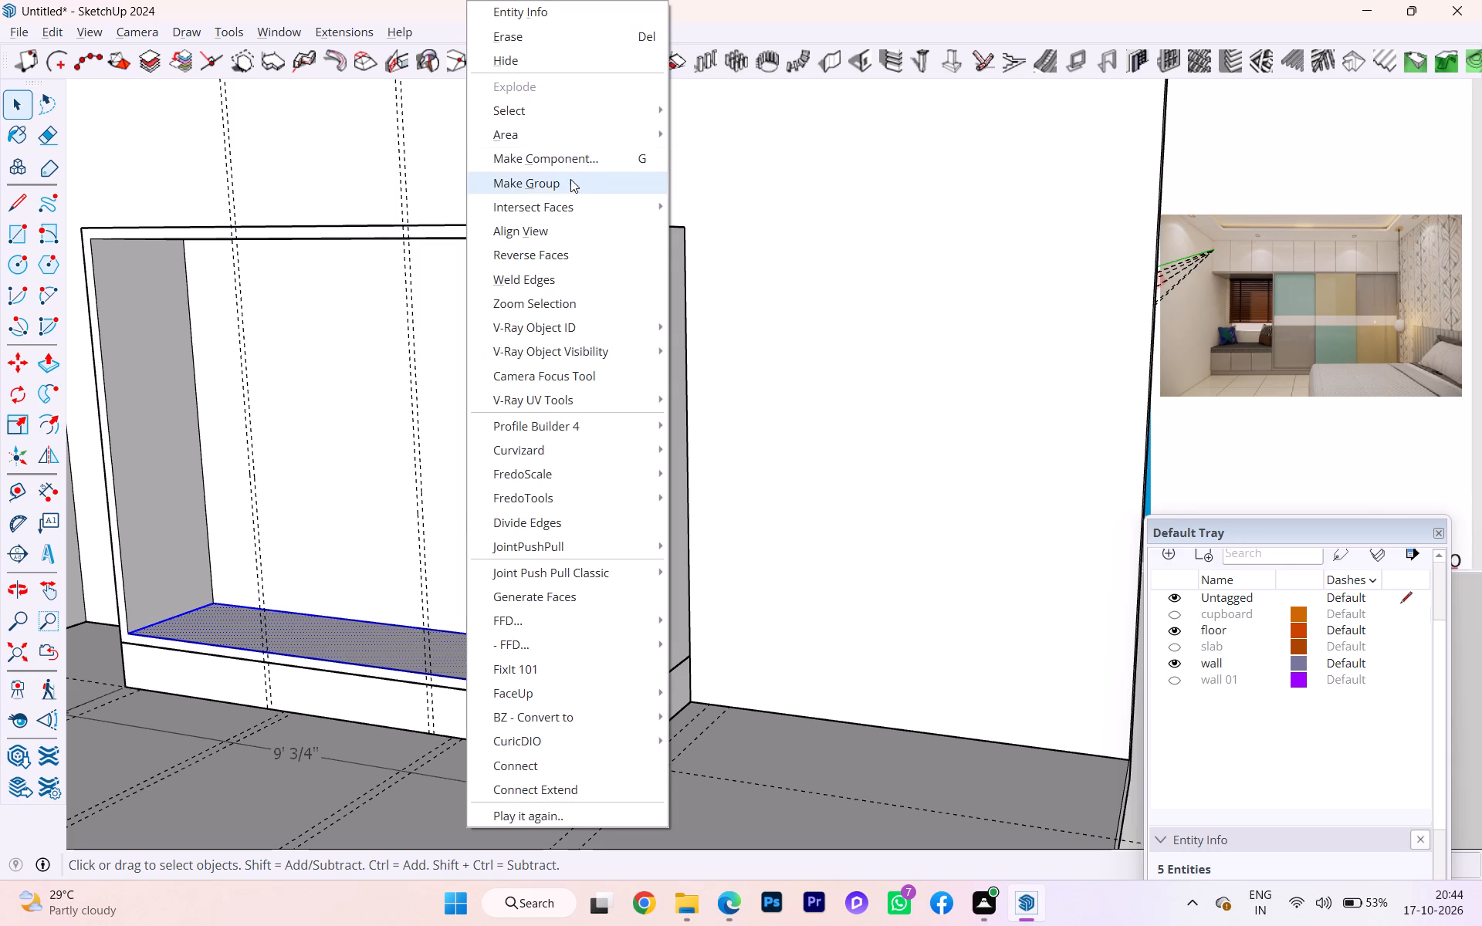
left_click(567, 181)
Inside the new group, push/pull the face down 1" to form a shelf panel, and select the finished group.
left_click(503, 644)
left_click(494, 664)
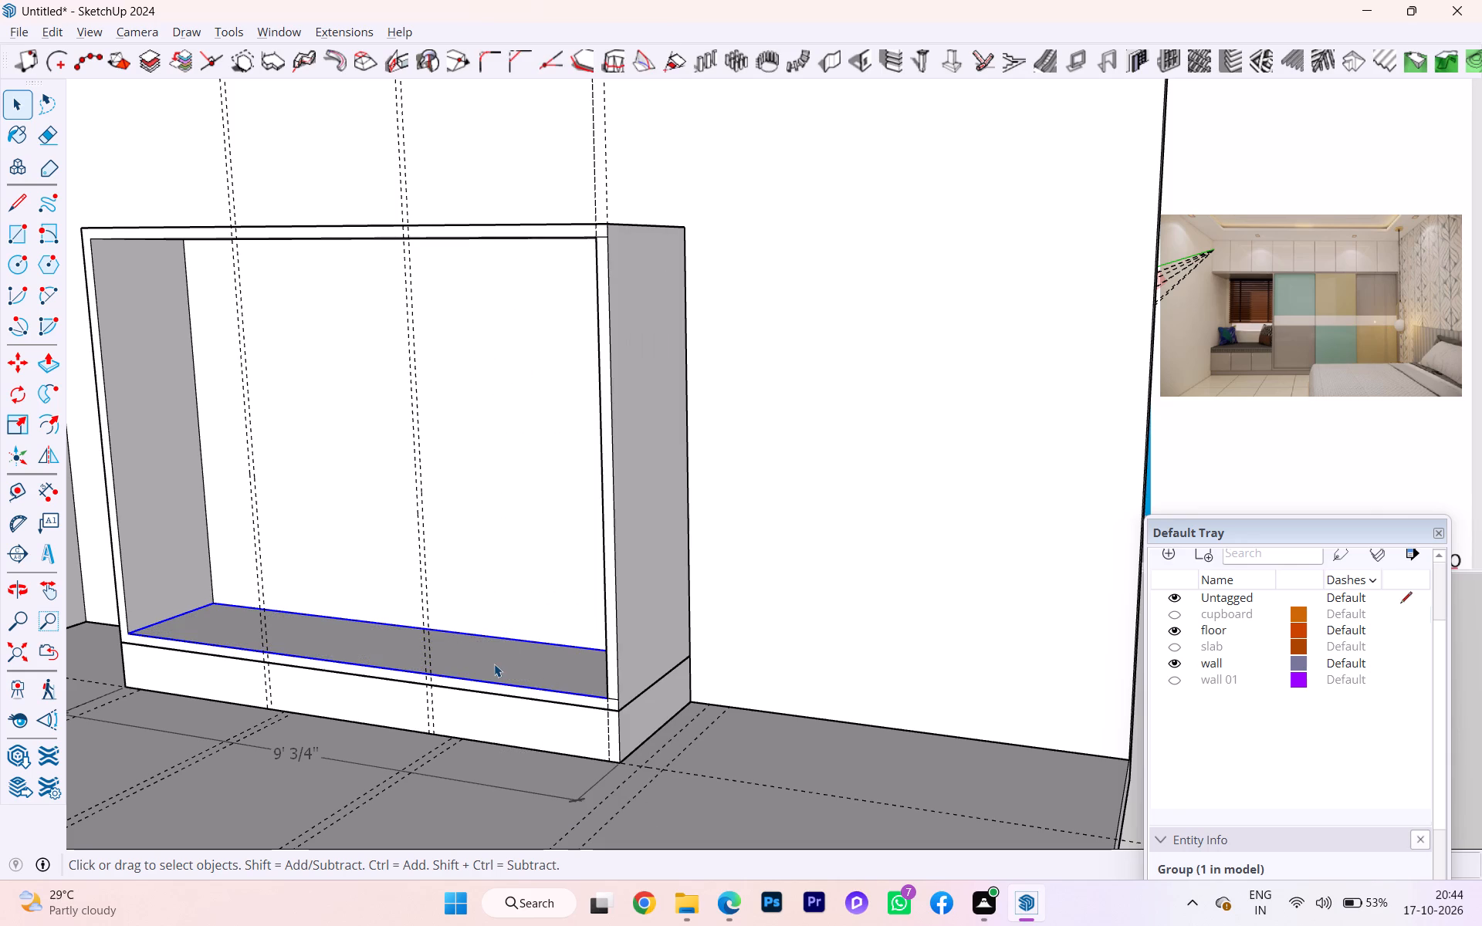
left_click(494, 664)
key("p")
left_click(494, 664)
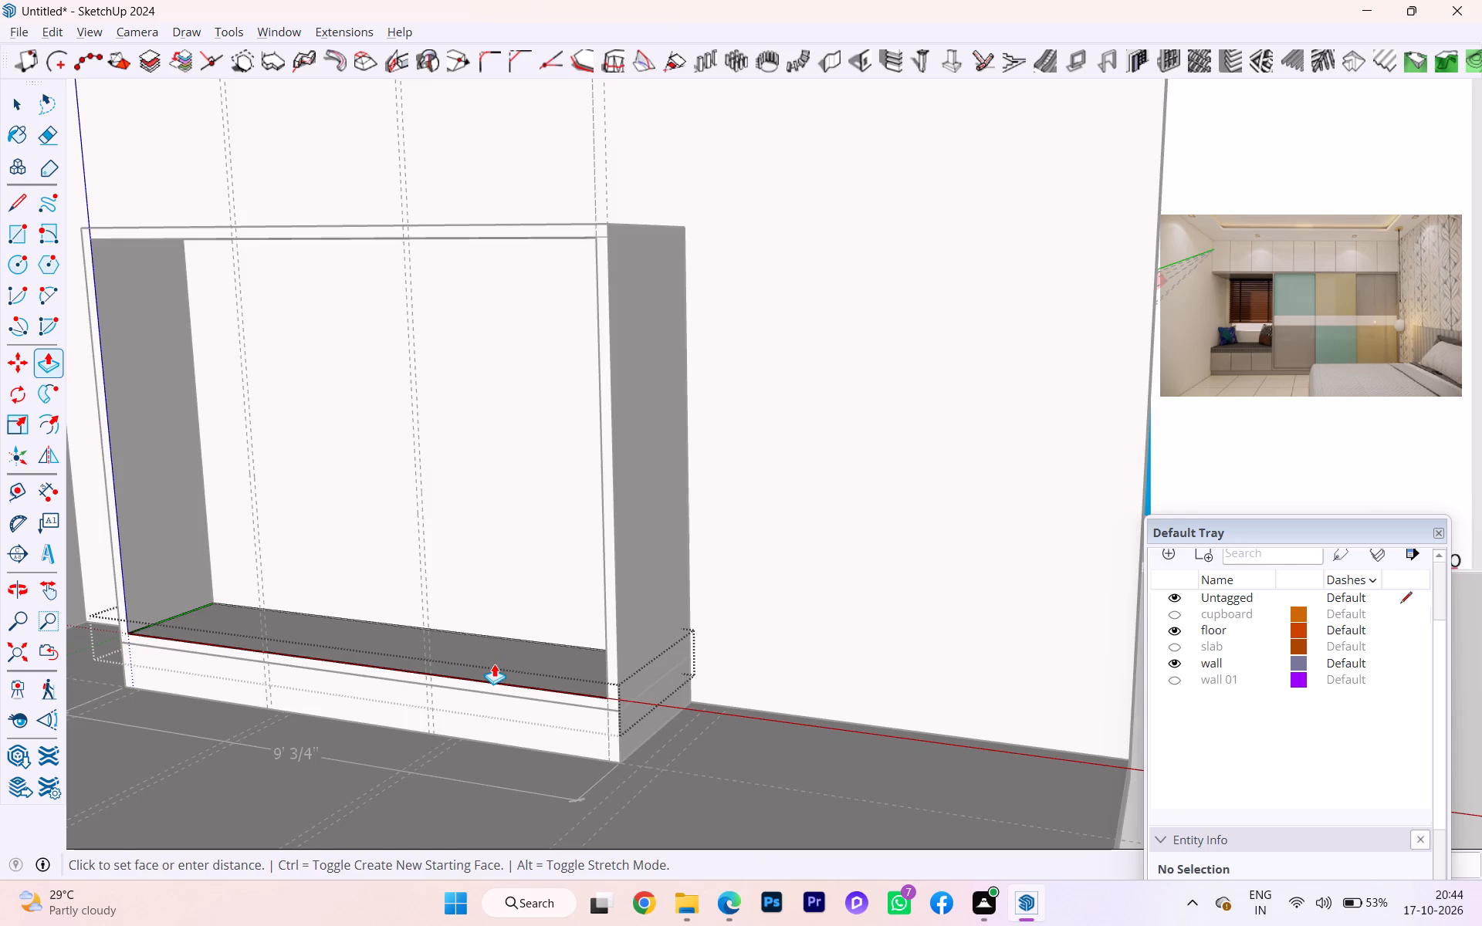
key("1")
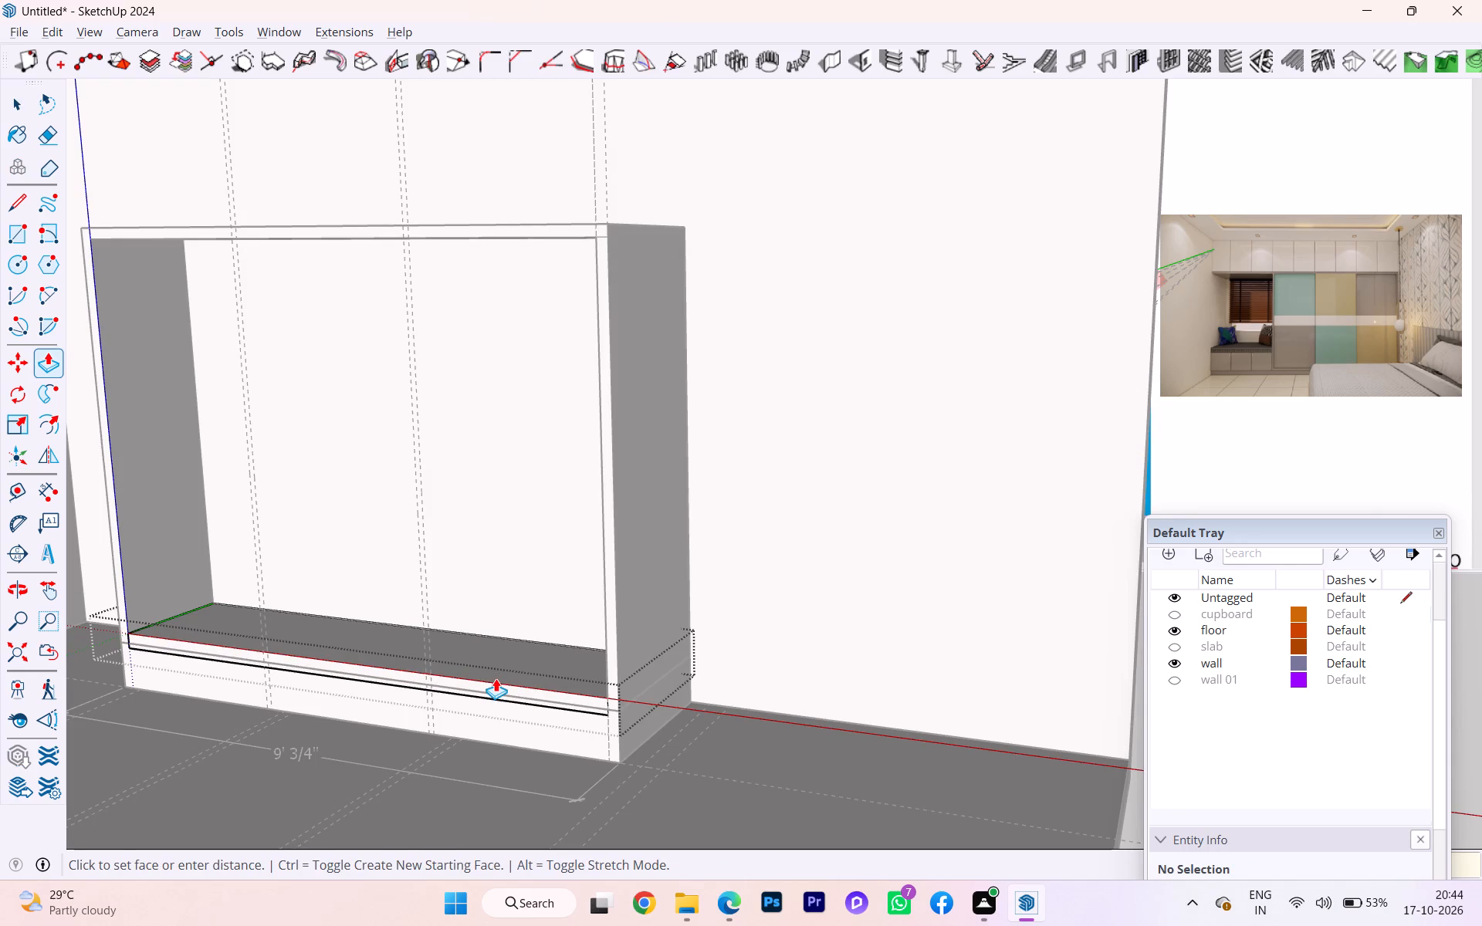
key("Return")
key("Escape")
key("space")
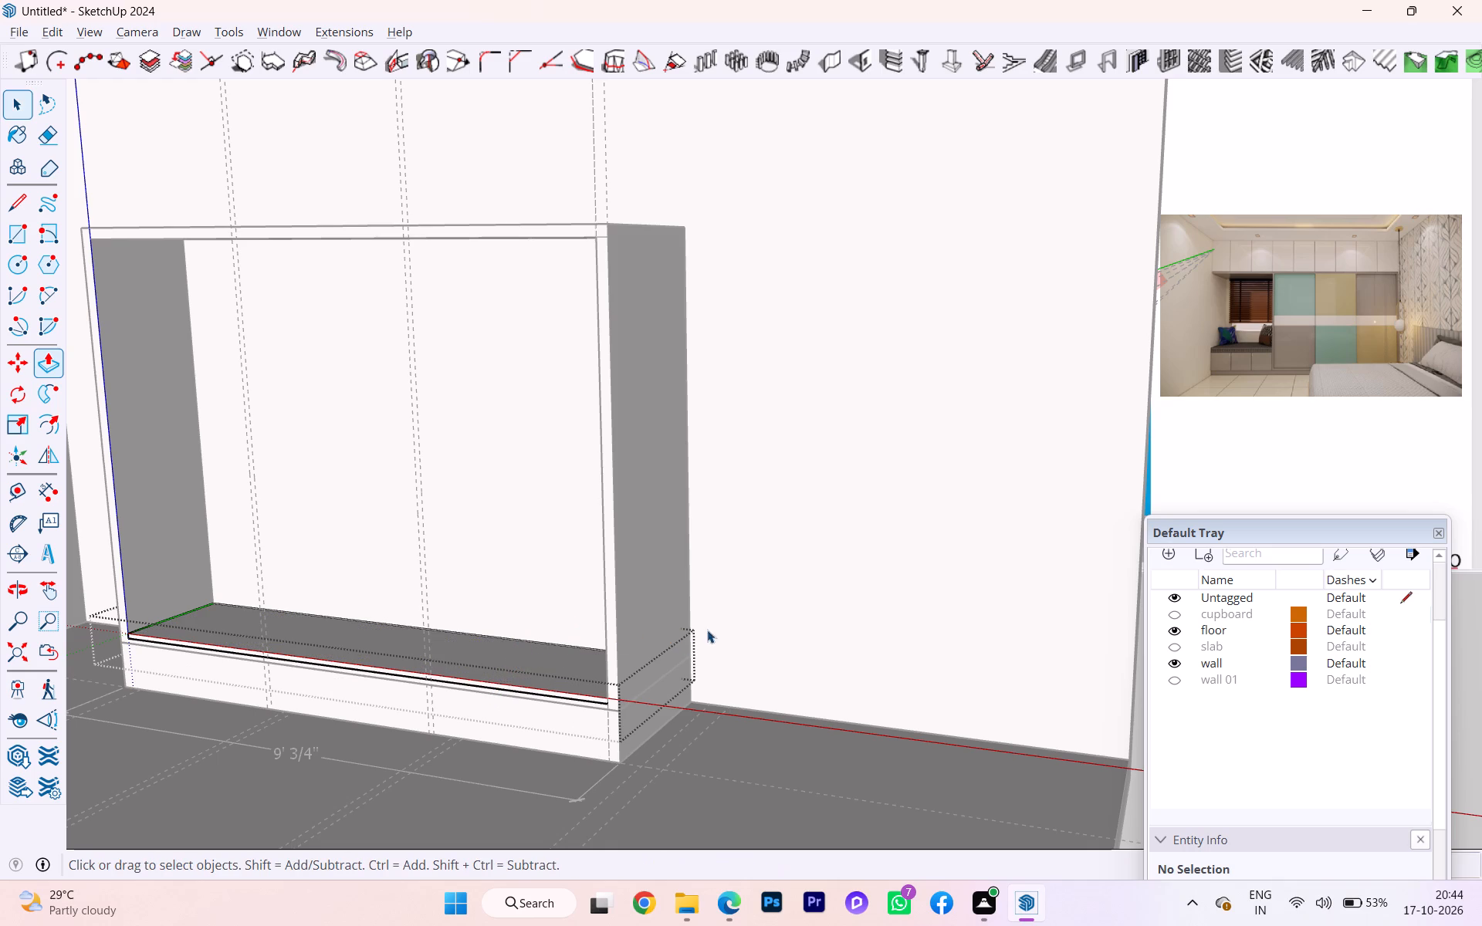
left_click(889, 670)
scroll(537, 677, "up", 2)
left_click(559, 694)
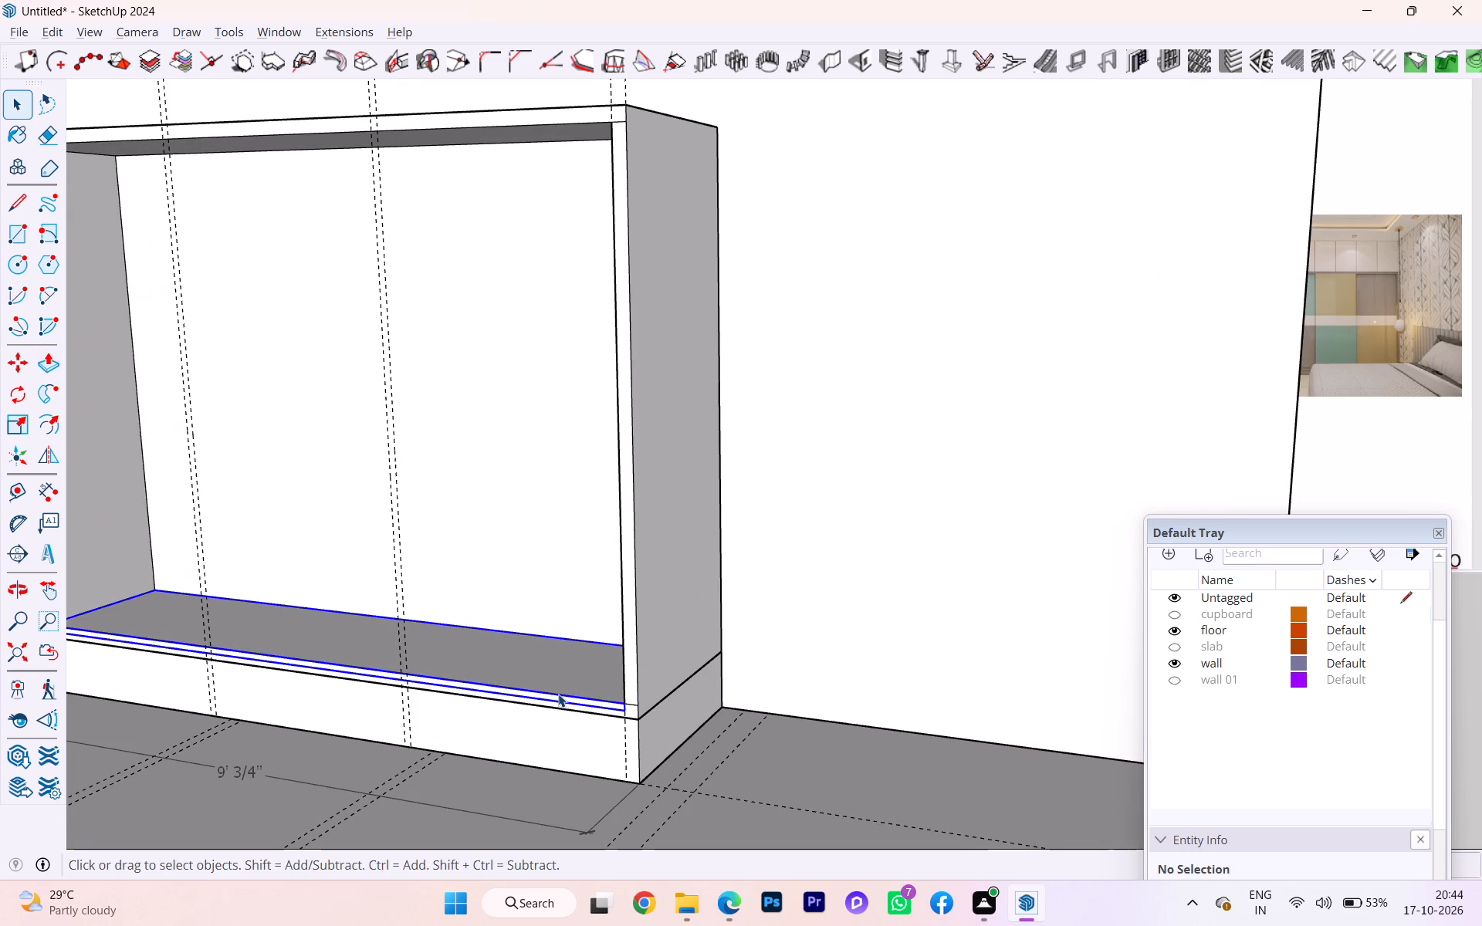
Examine the wardrobe body and its shelf panel against the reference elevation.
scroll(174, 591, "down", 8)
middle_click_drag(398, 505, 455, 442)
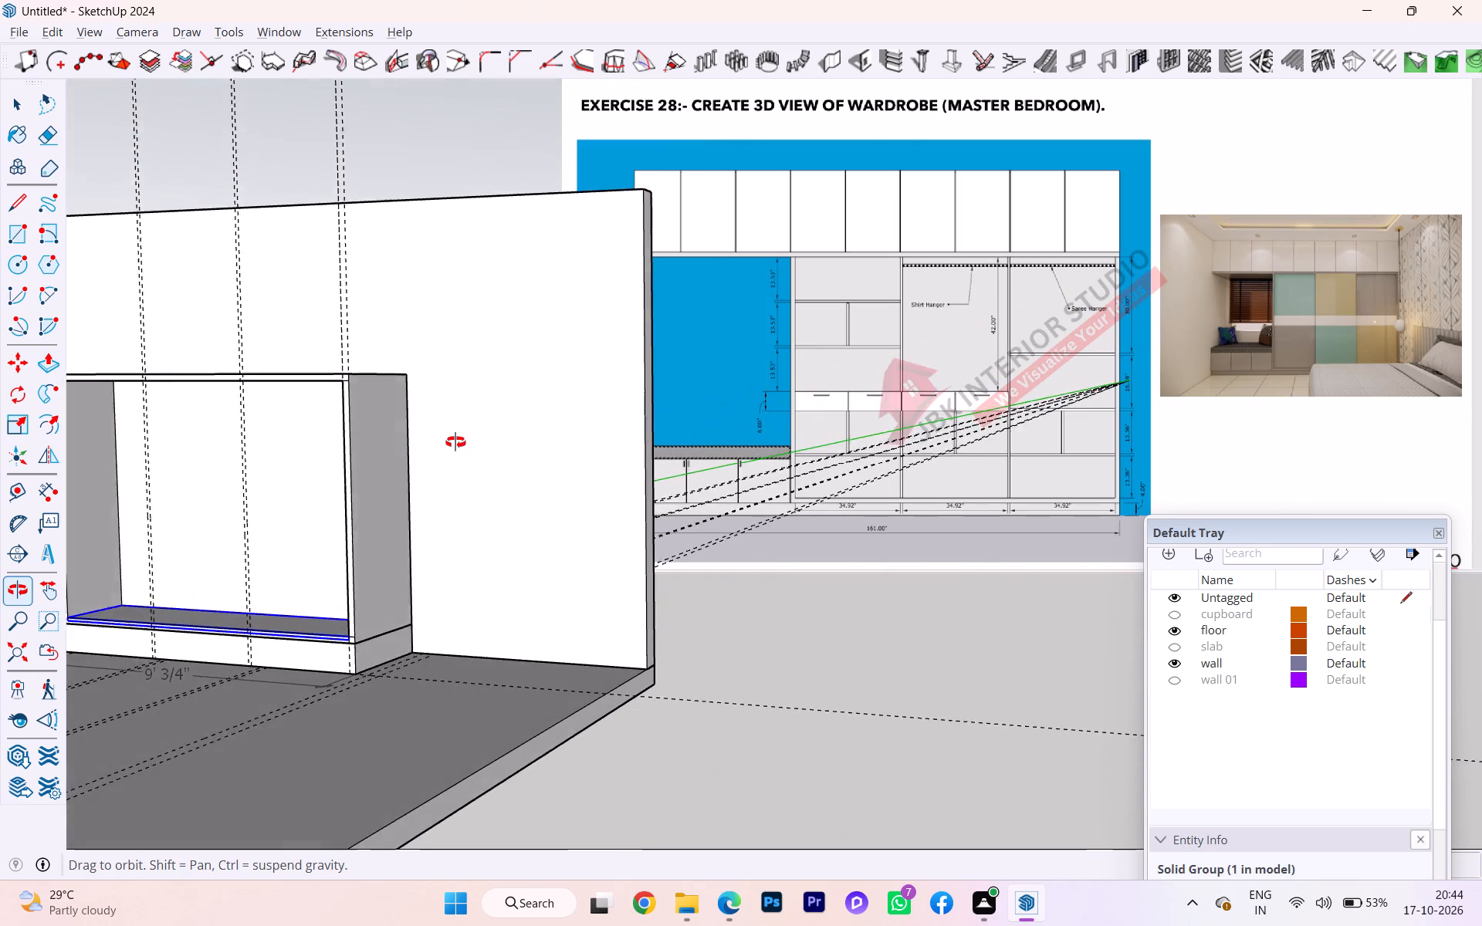
middle_click_drag(455, 442, 456, 442)
scroll(122, 546, "down", 3)
middle_click_drag(121, 548, 205, 517)
scroll(956, 647, "down", 1)
scroll(958, 647, "up", 1)
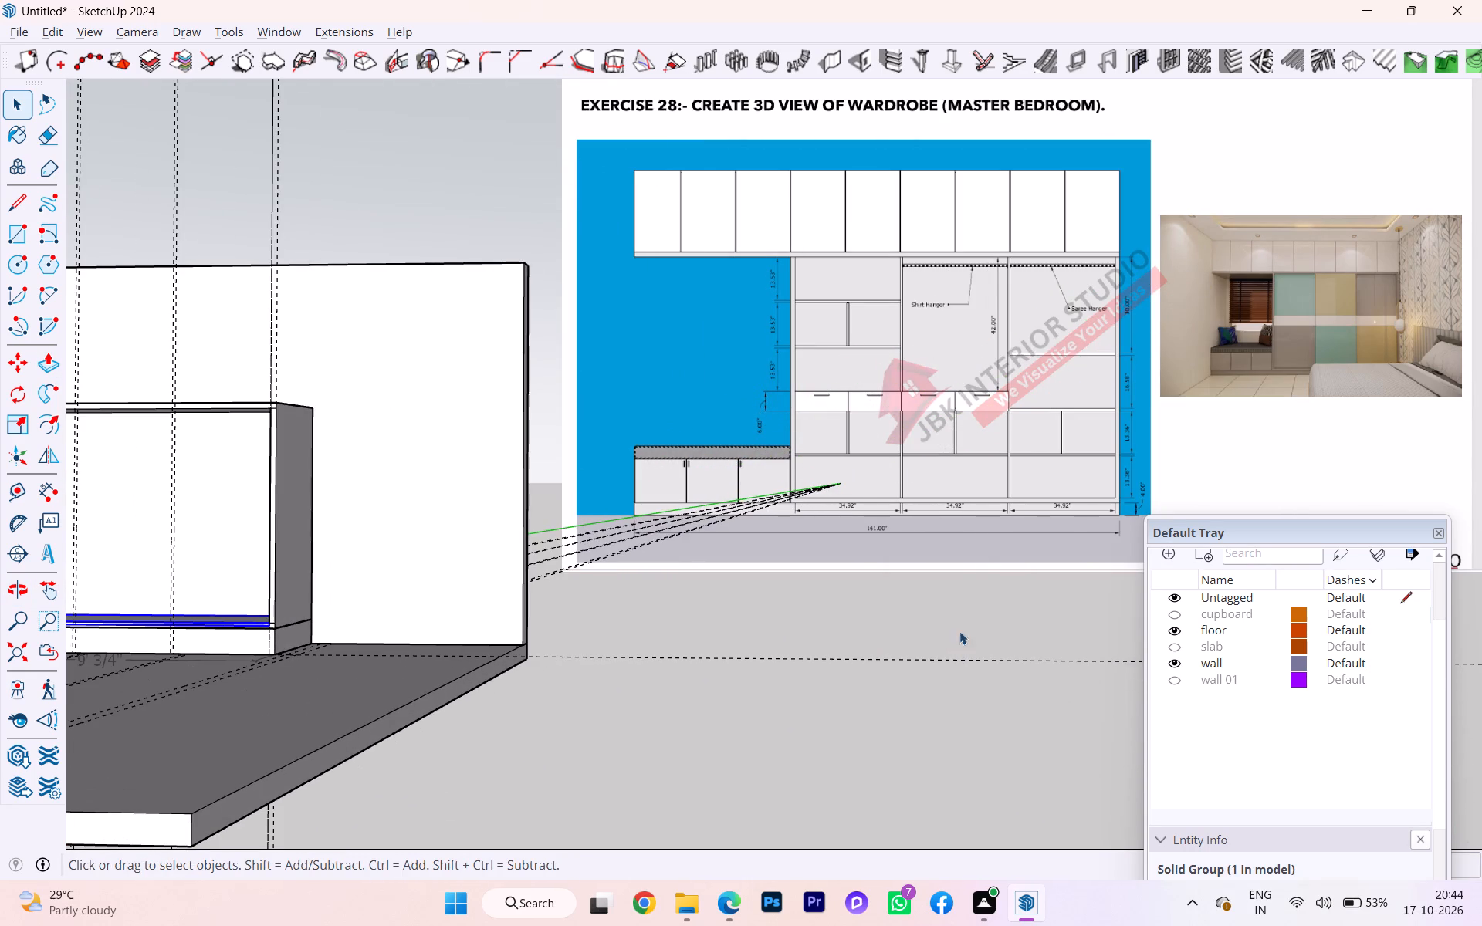
scroll(40, 665, "up", 3)
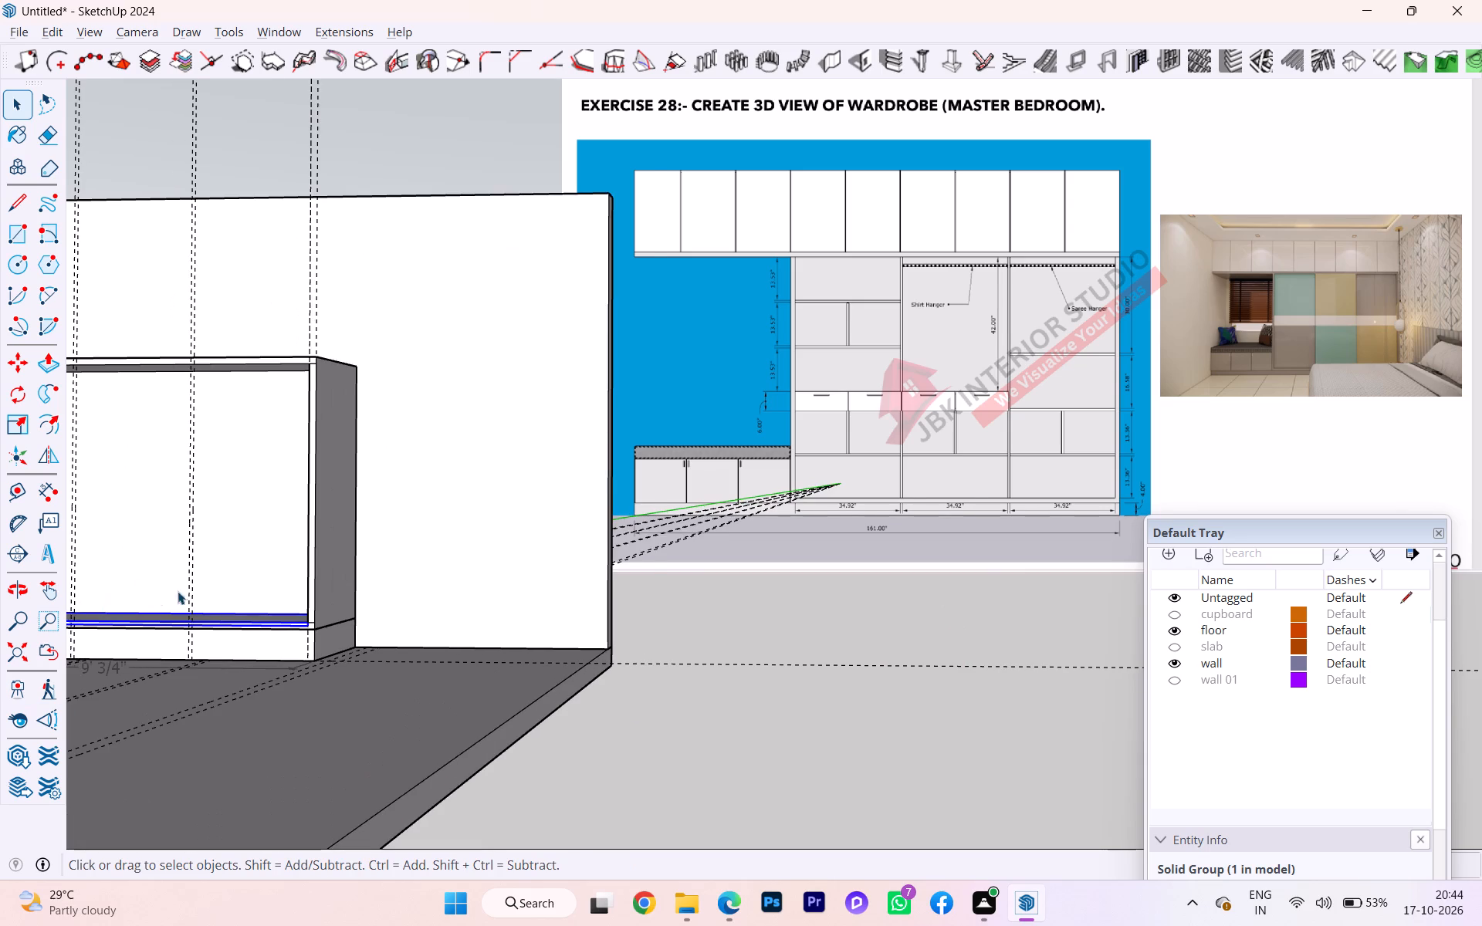
scroll(191, 590, "up", 1)
scroll(536, 604, "down", 3)
scroll(585, 606, "up", 3)
scroll(816, 632, "down", 4)
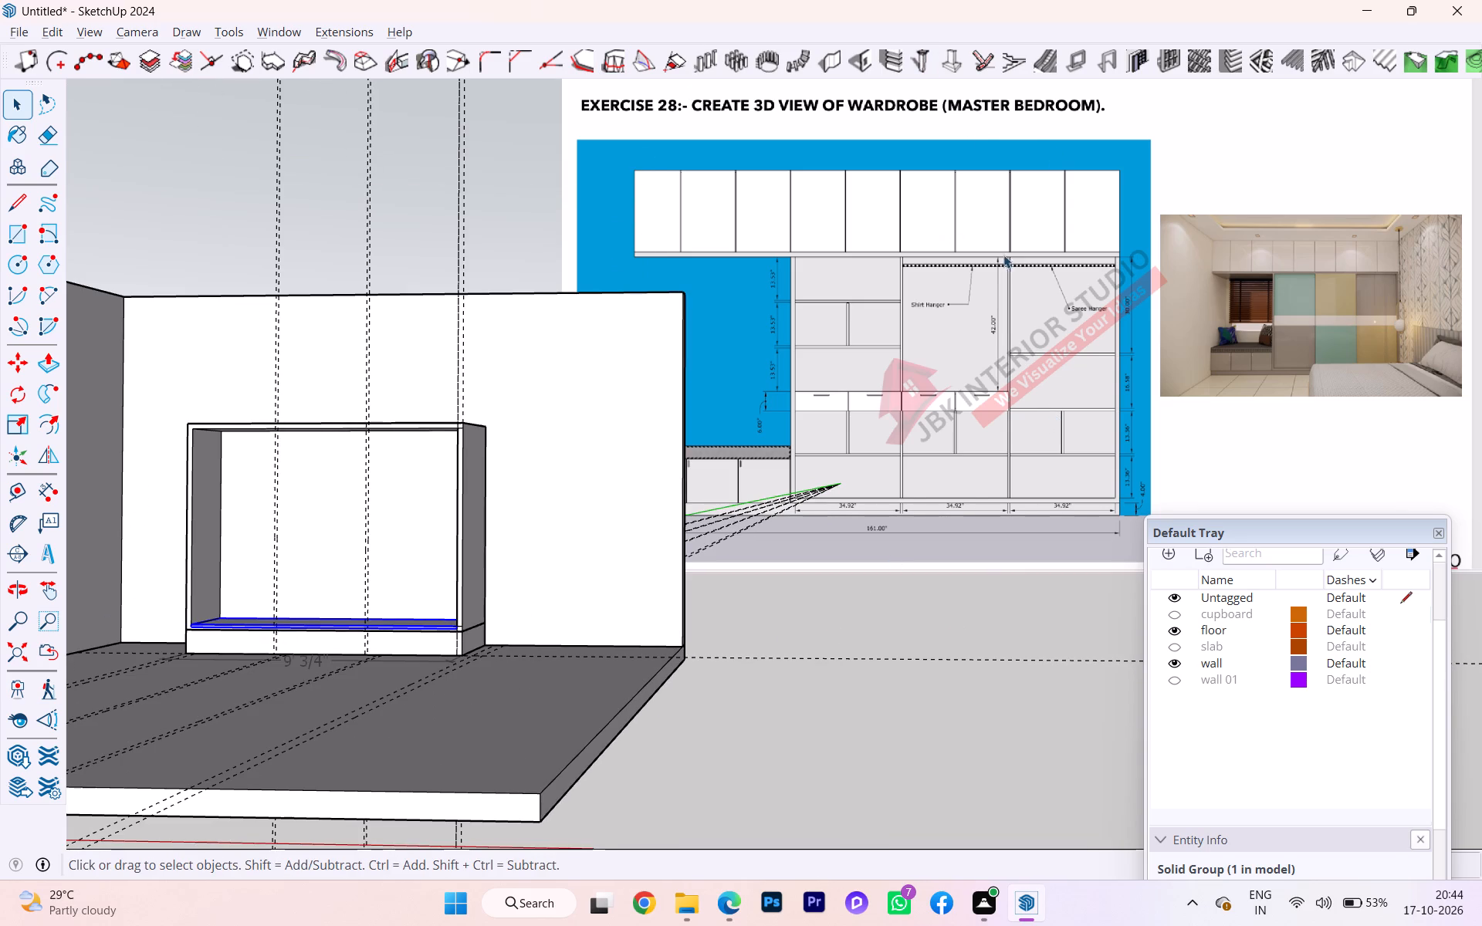
scroll(1243, 584, "up", 7)
scroll(1243, 584, "down", 1)
scroll(1243, 584, "up", 3)
Reduce the scale of the reference image Watermark1 in the style's watermark settings.
left_click(1214, 571)
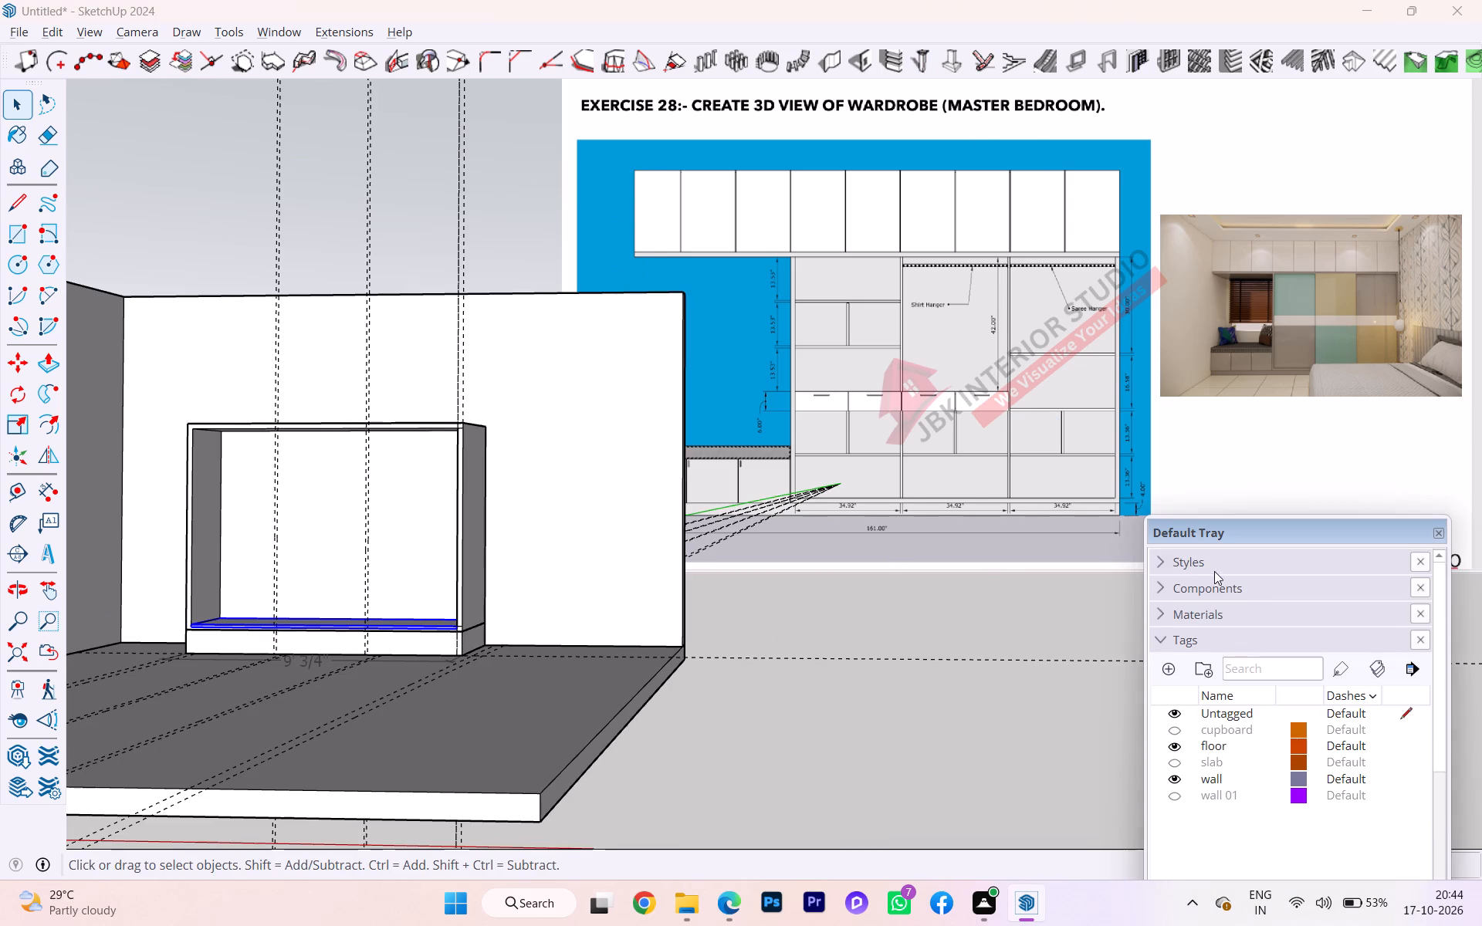
left_click(1236, 681)
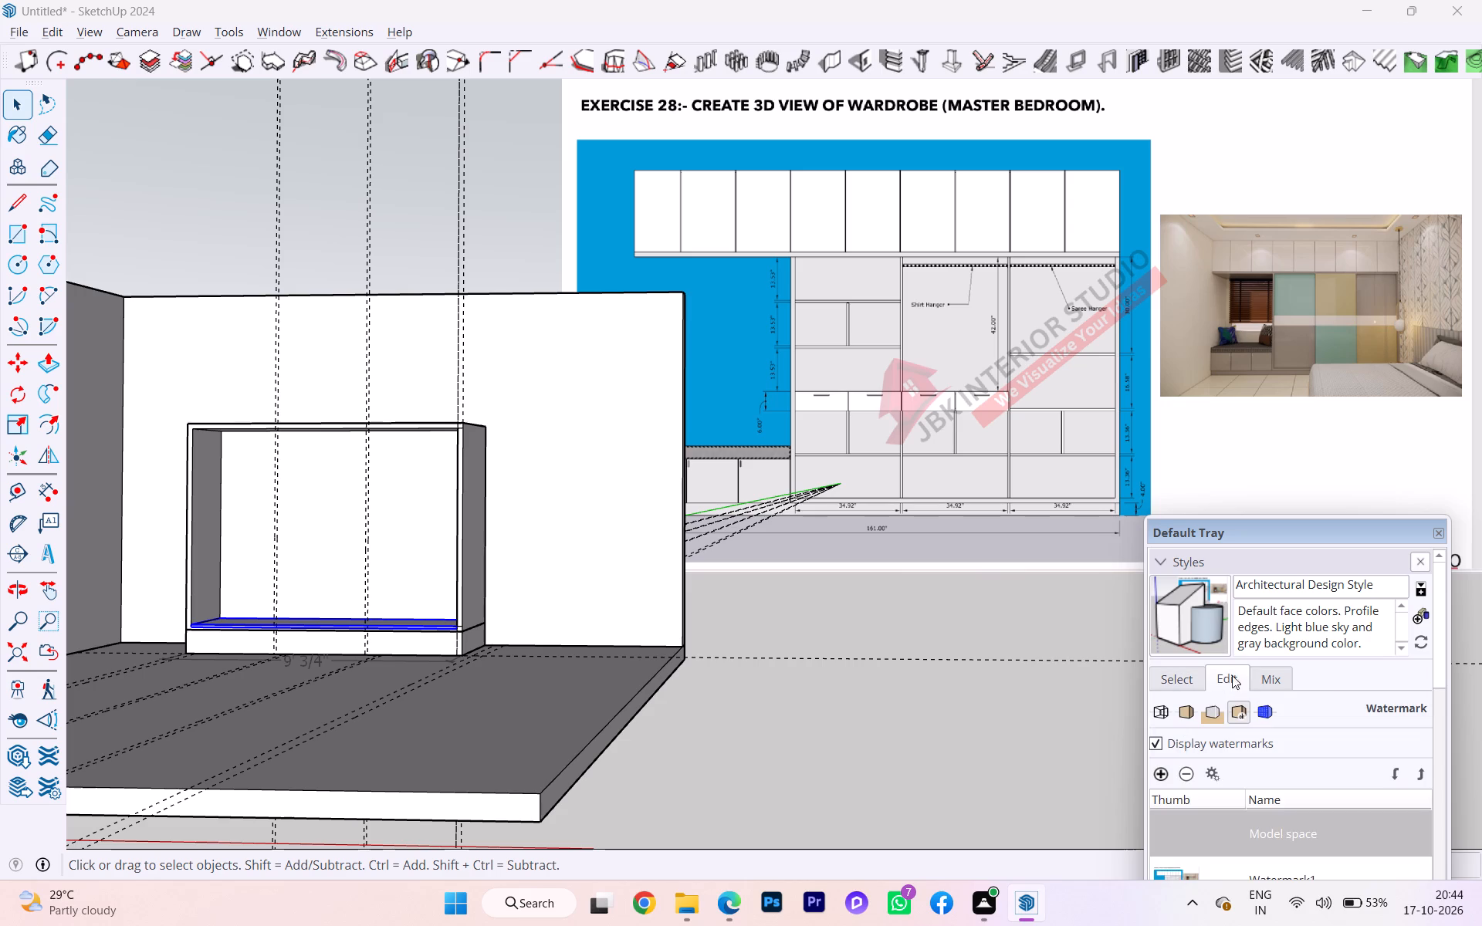
left_click(1163, 875)
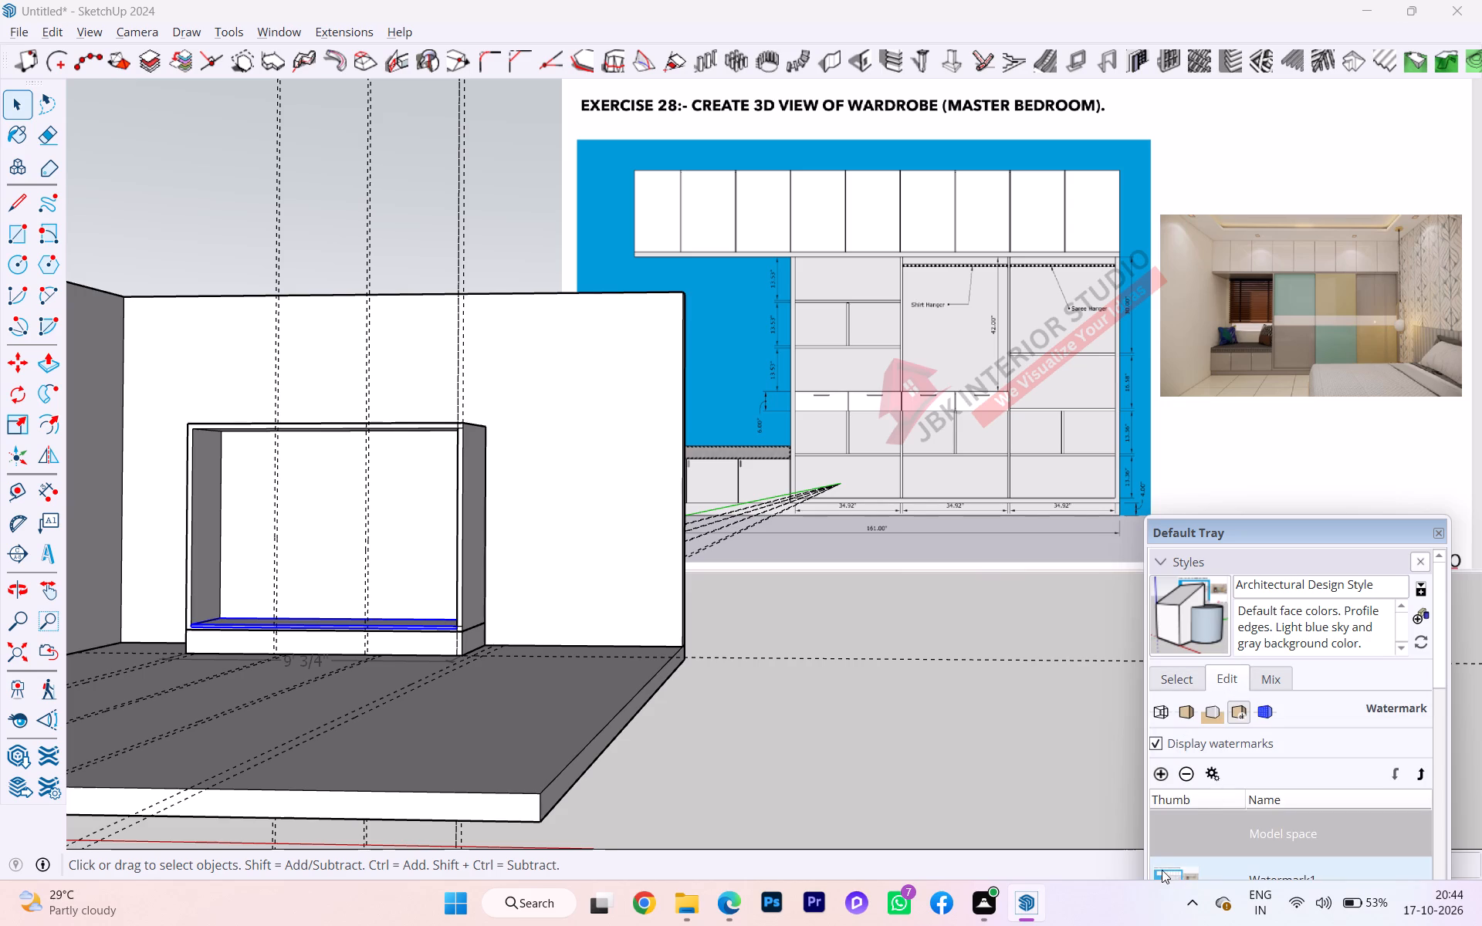
scroll(1205, 813, "down", 2)
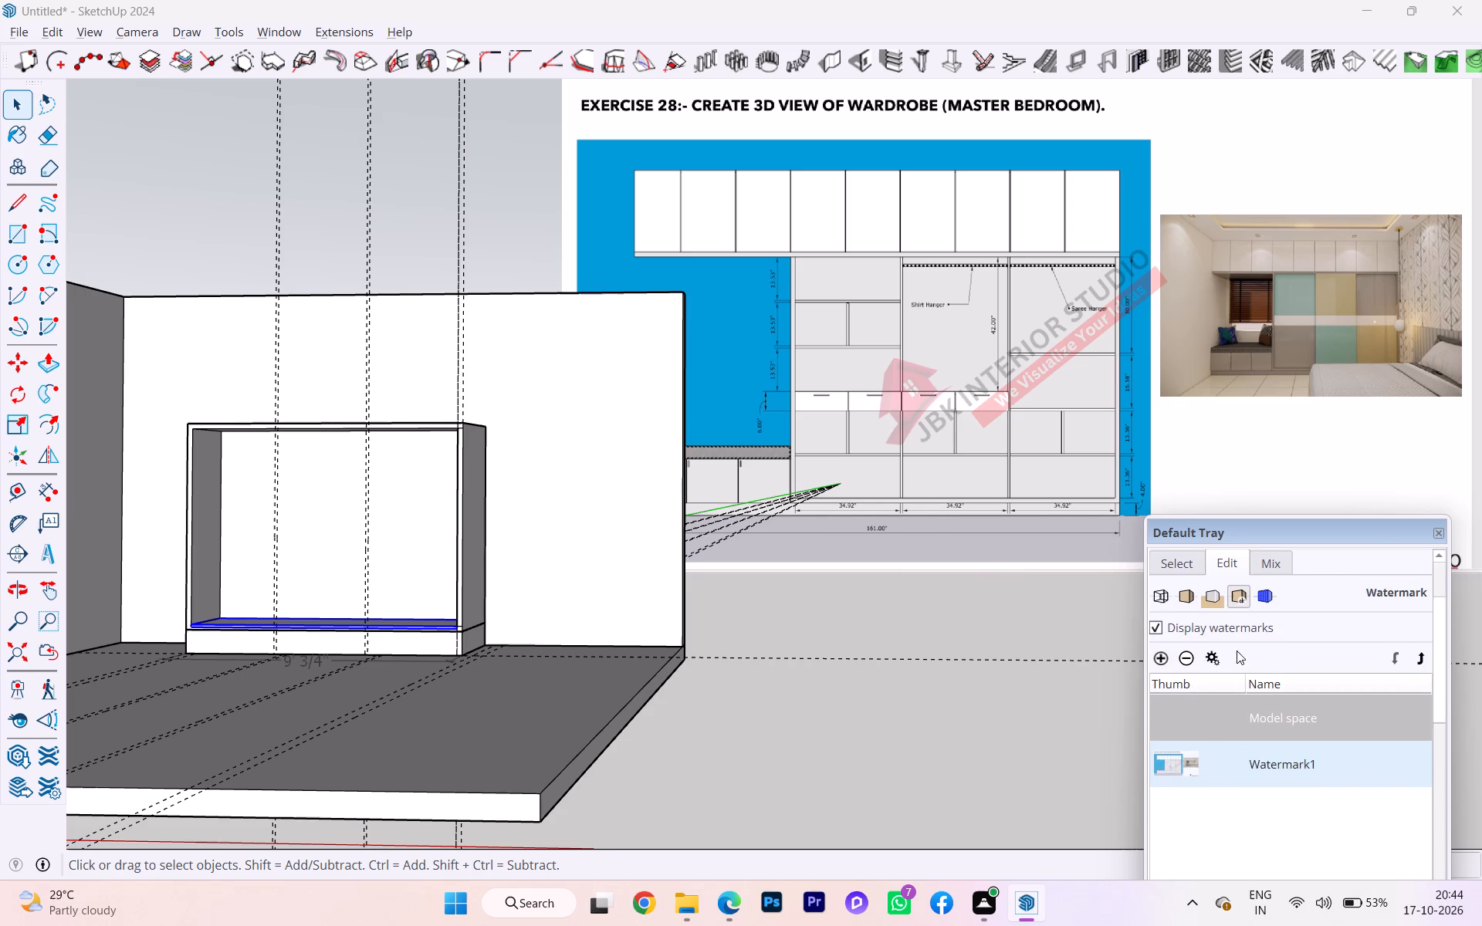
left_click(1218, 661)
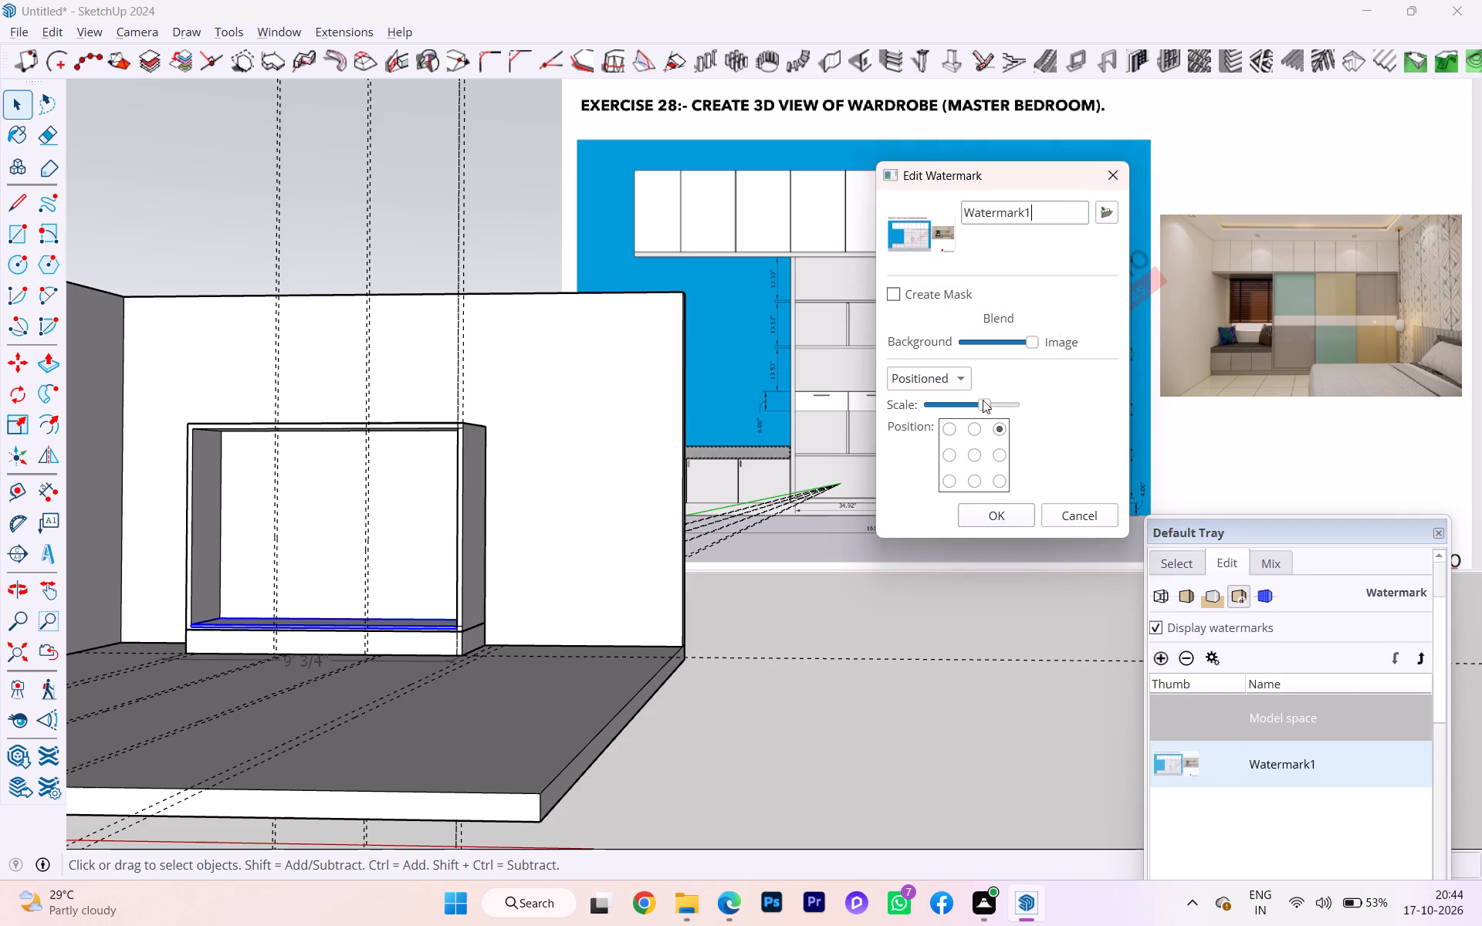
left_click_drag(983, 400, 969, 404)
left_click(992, 514)
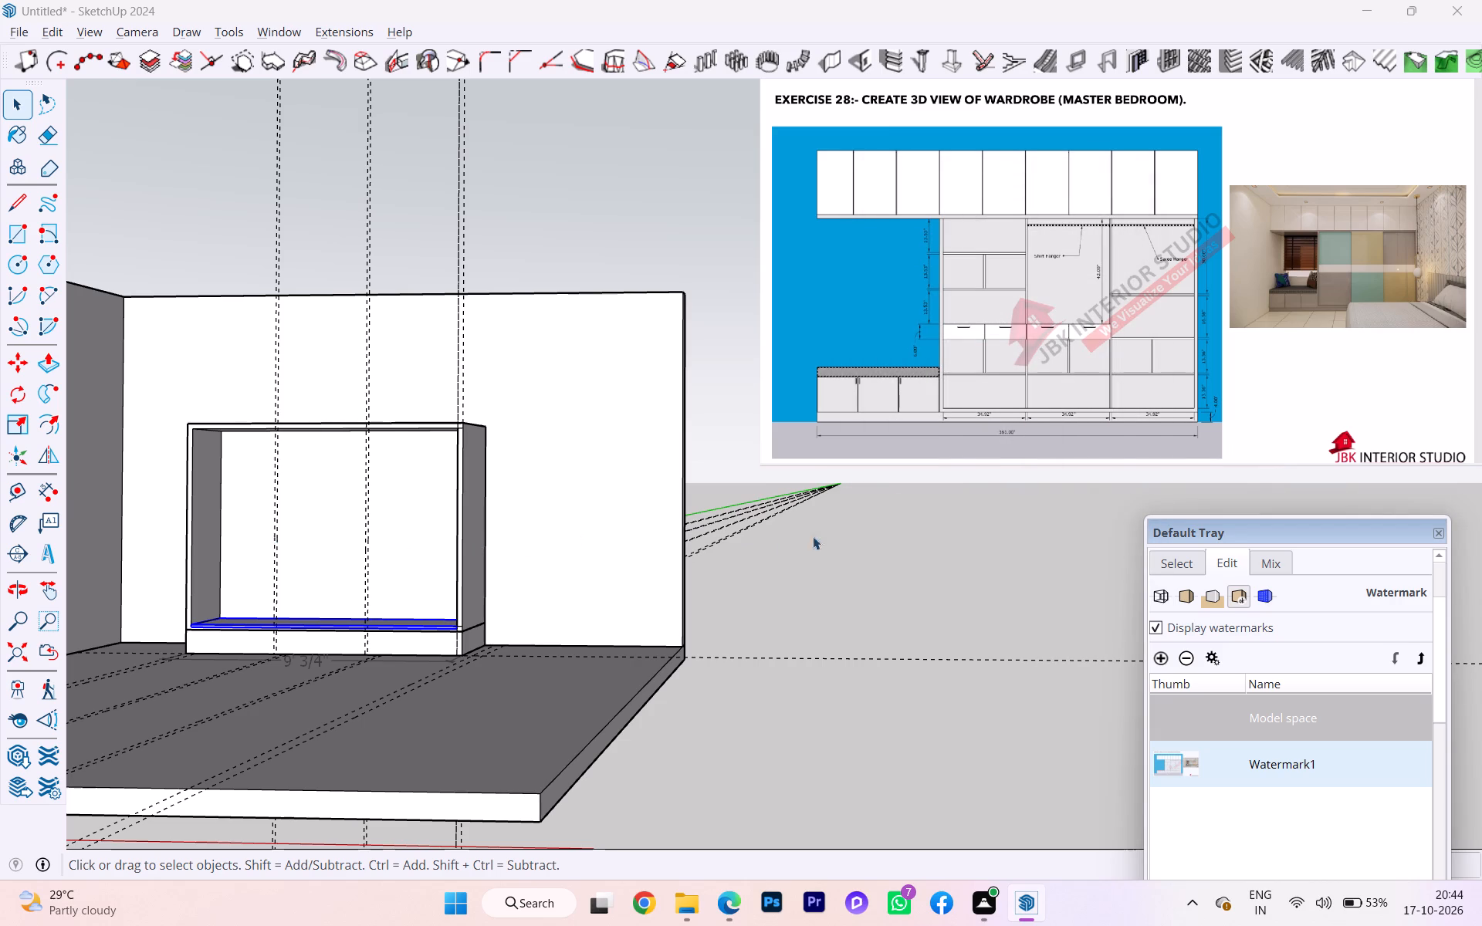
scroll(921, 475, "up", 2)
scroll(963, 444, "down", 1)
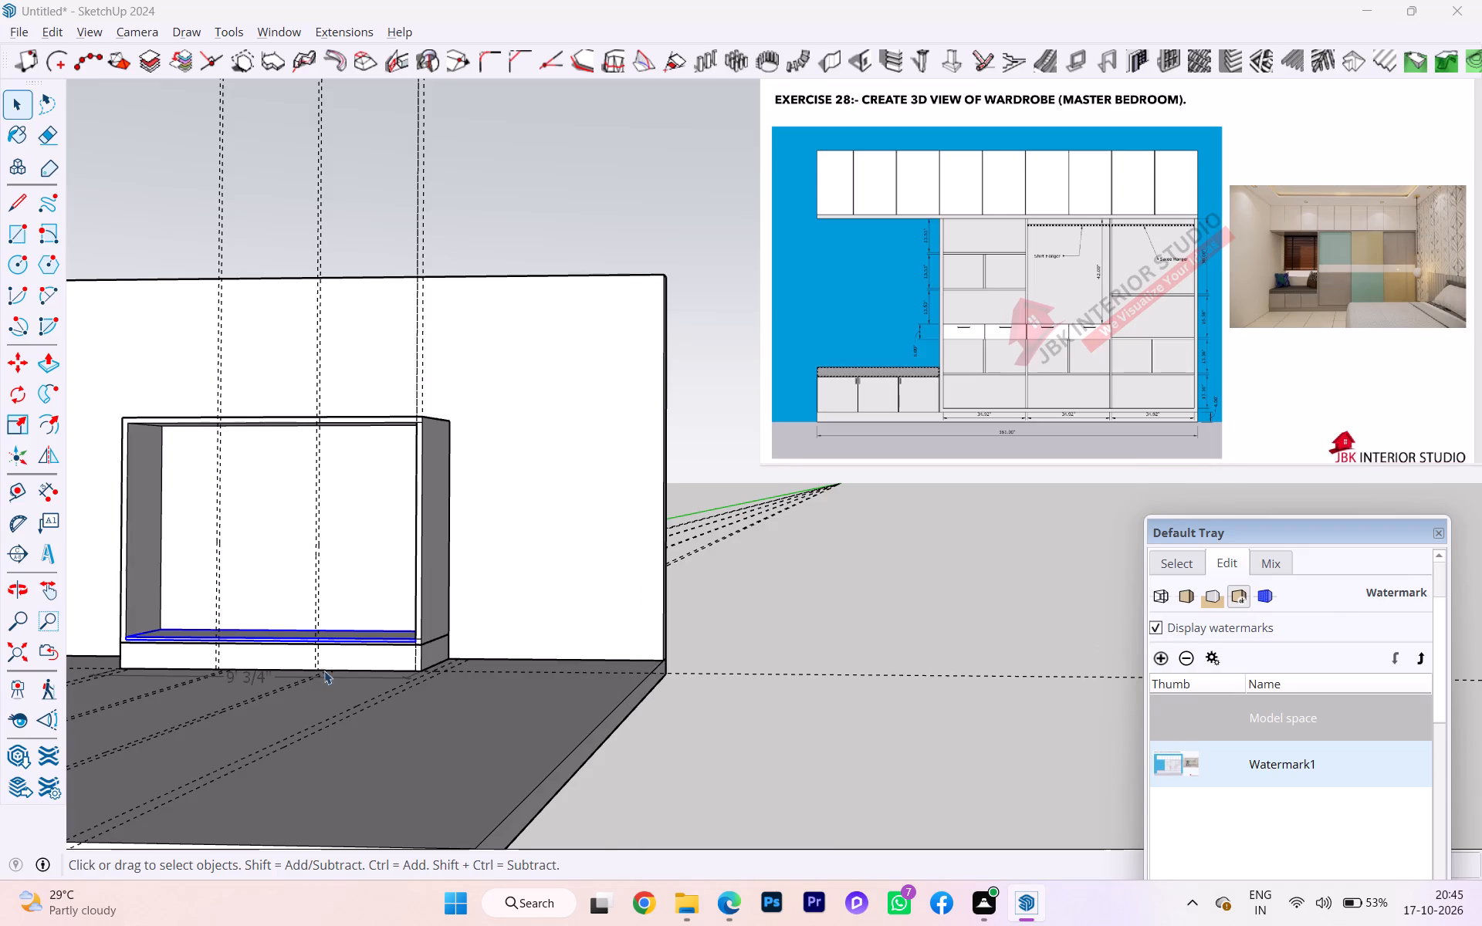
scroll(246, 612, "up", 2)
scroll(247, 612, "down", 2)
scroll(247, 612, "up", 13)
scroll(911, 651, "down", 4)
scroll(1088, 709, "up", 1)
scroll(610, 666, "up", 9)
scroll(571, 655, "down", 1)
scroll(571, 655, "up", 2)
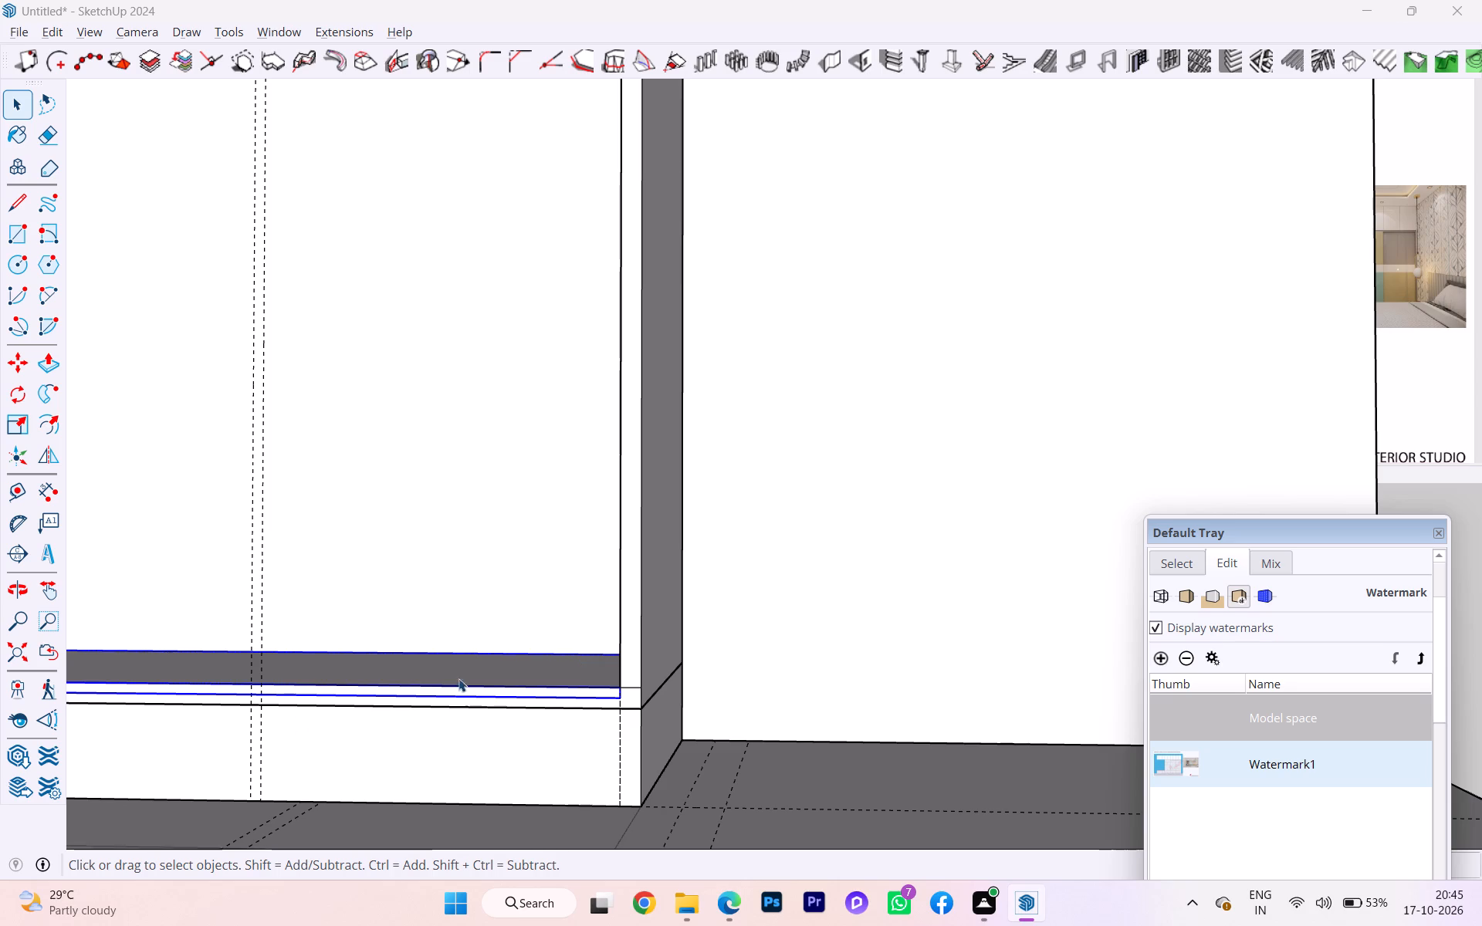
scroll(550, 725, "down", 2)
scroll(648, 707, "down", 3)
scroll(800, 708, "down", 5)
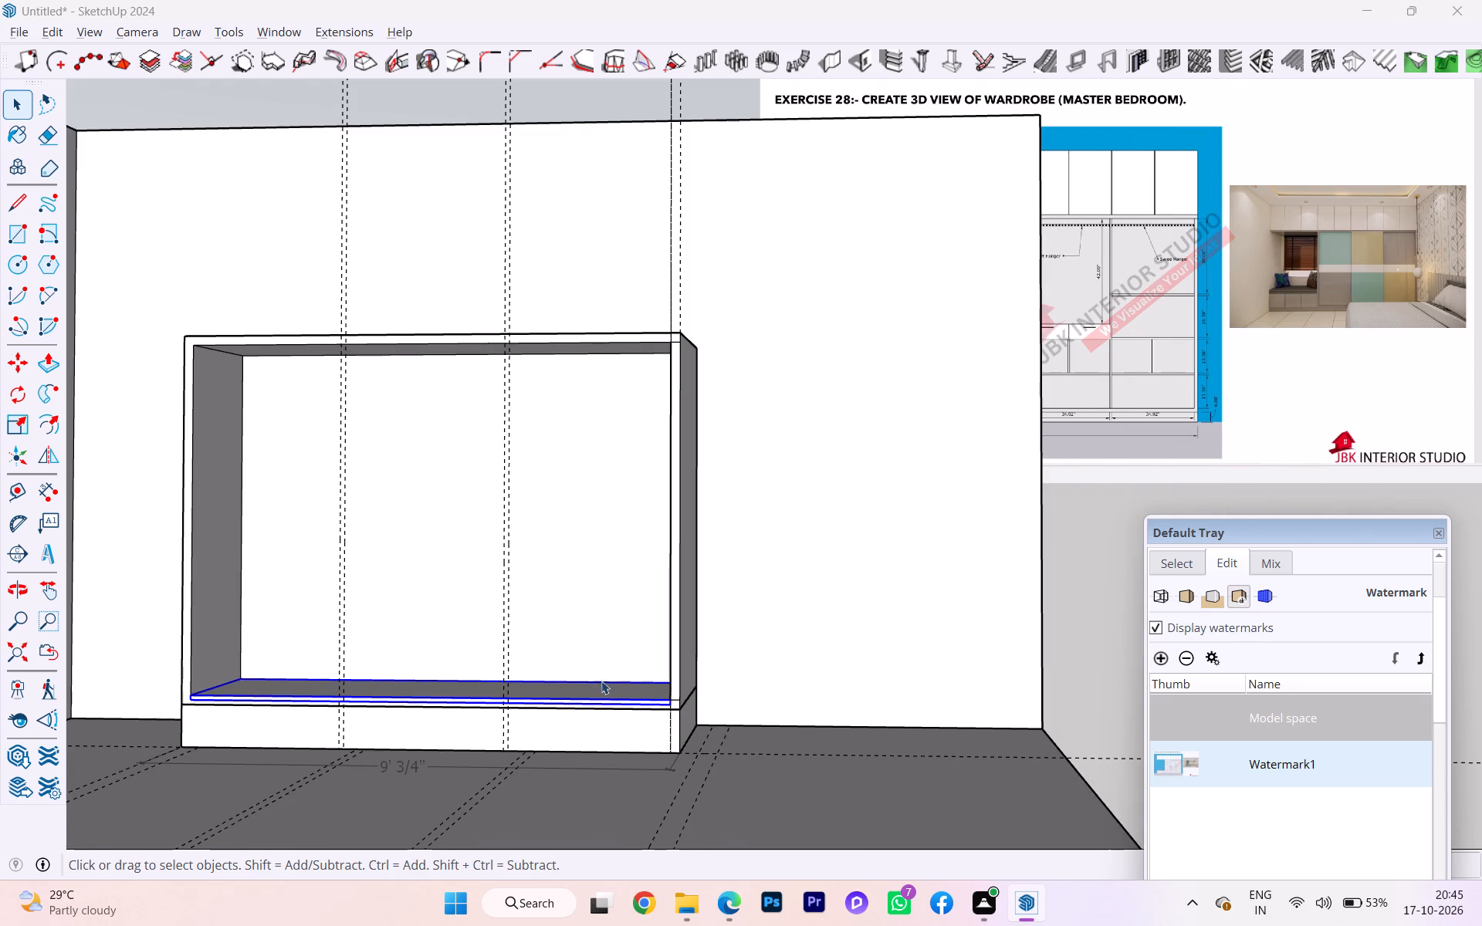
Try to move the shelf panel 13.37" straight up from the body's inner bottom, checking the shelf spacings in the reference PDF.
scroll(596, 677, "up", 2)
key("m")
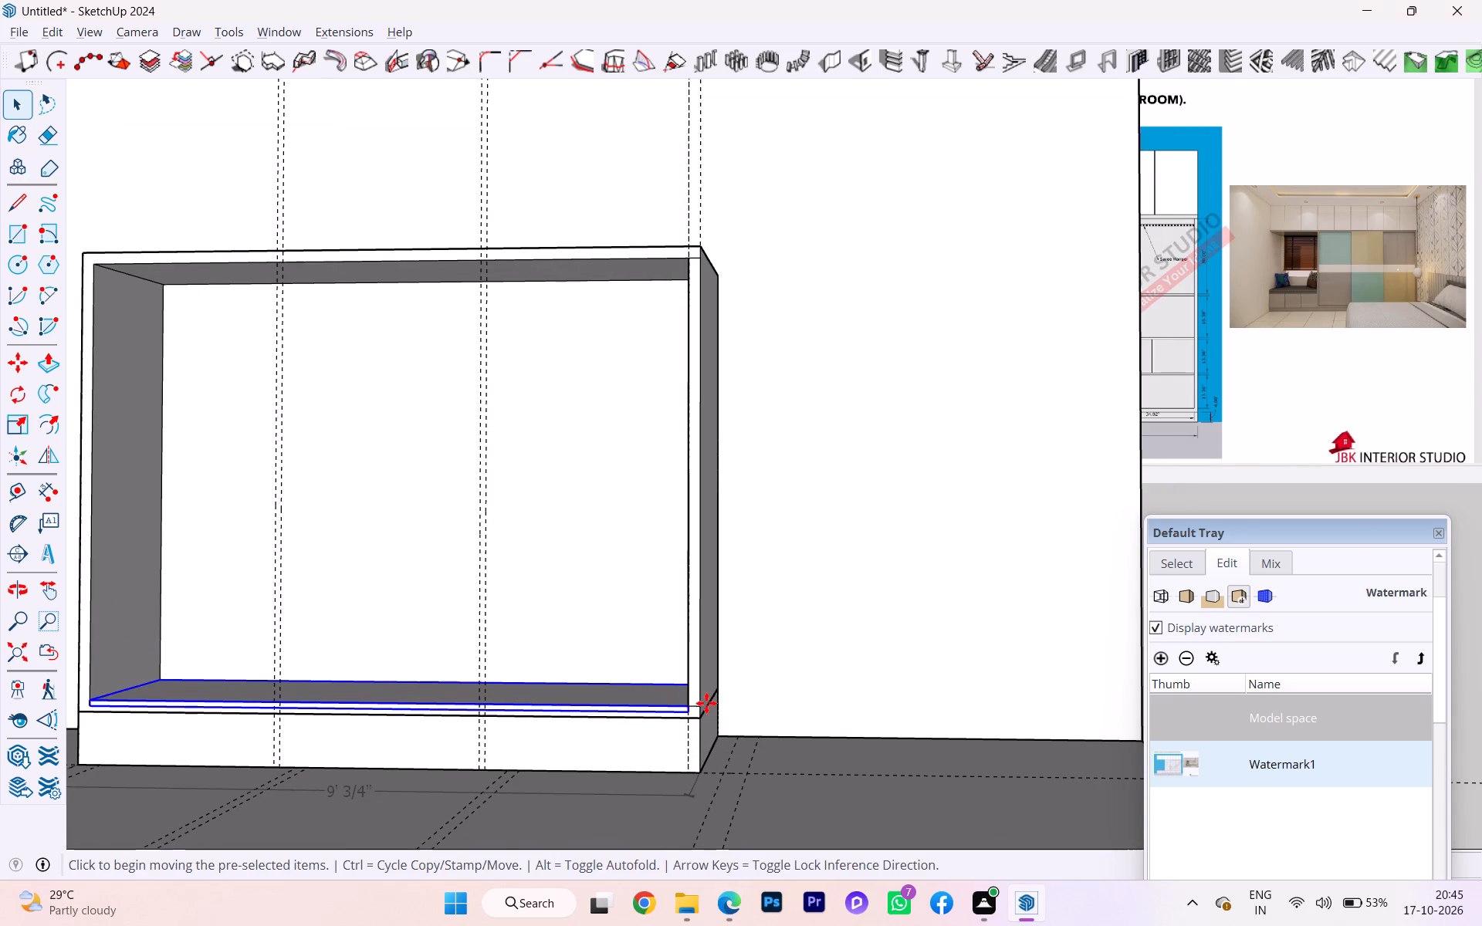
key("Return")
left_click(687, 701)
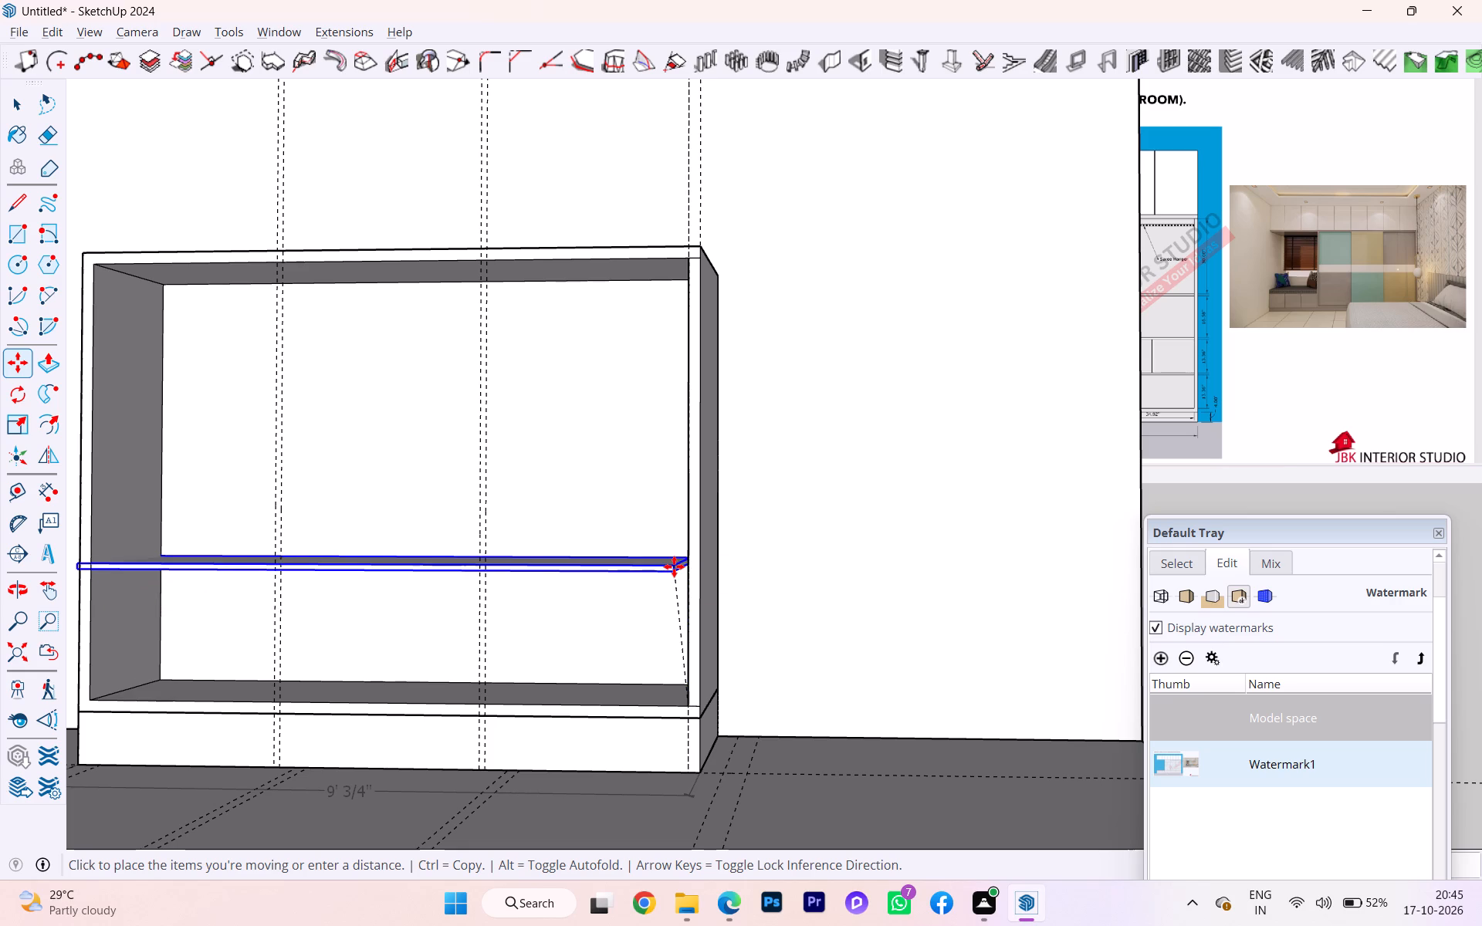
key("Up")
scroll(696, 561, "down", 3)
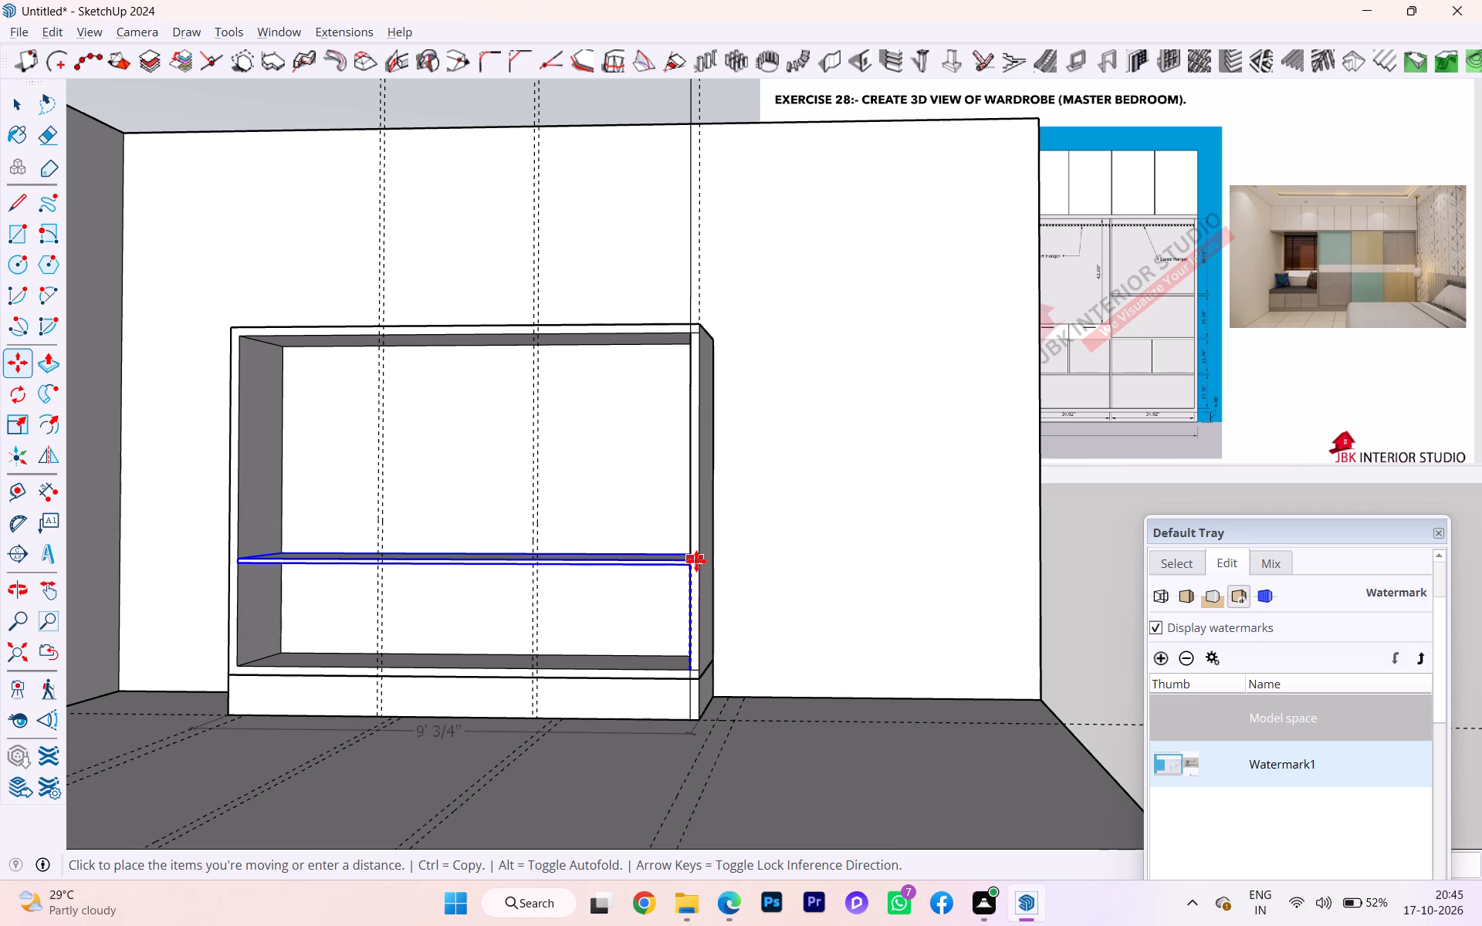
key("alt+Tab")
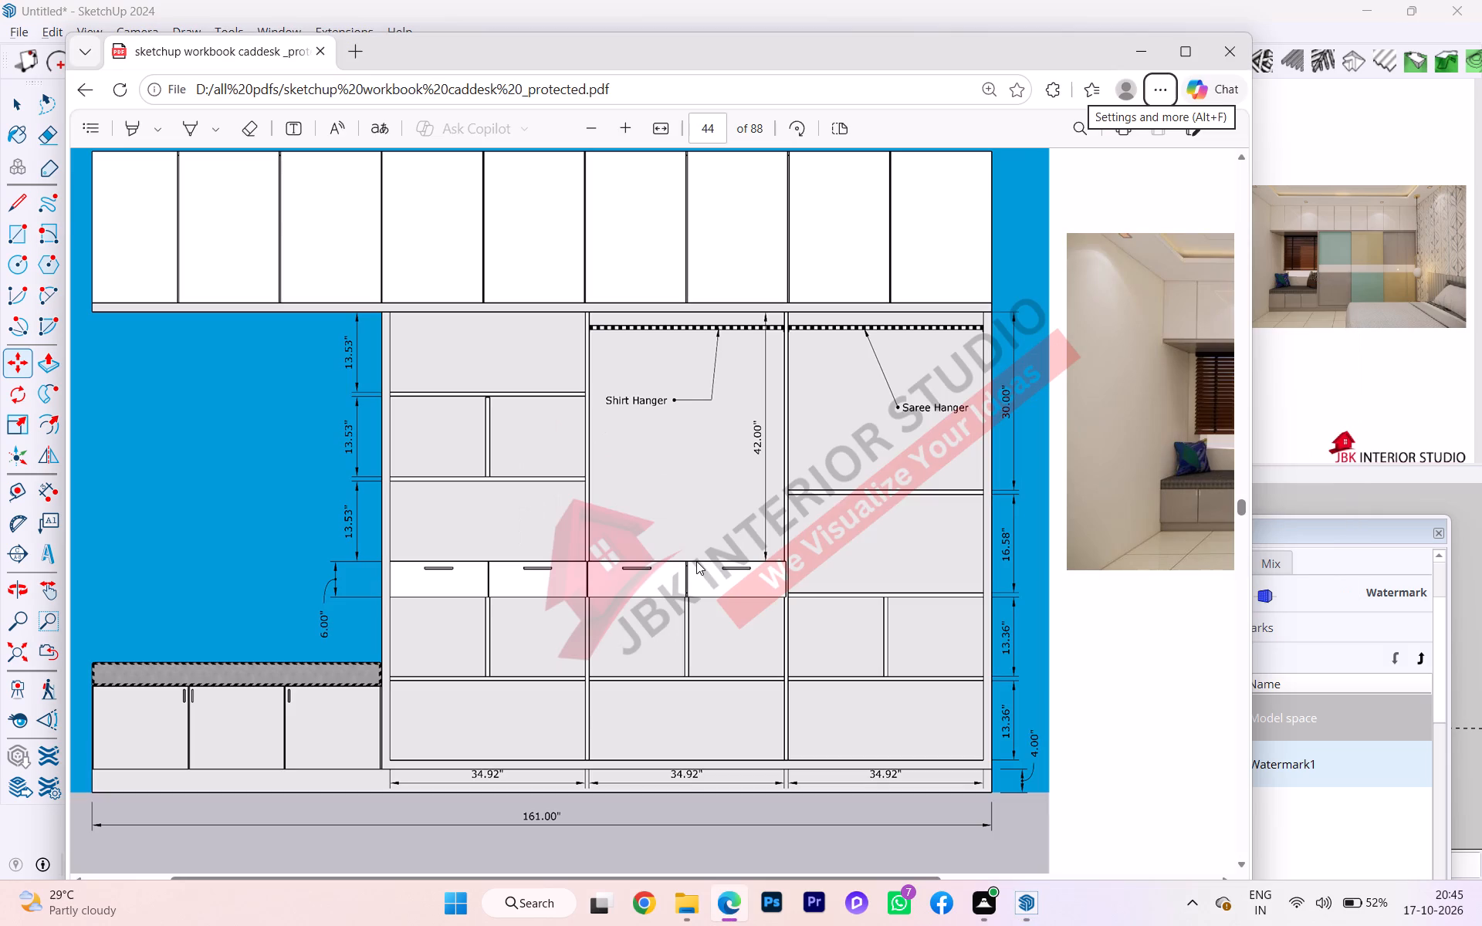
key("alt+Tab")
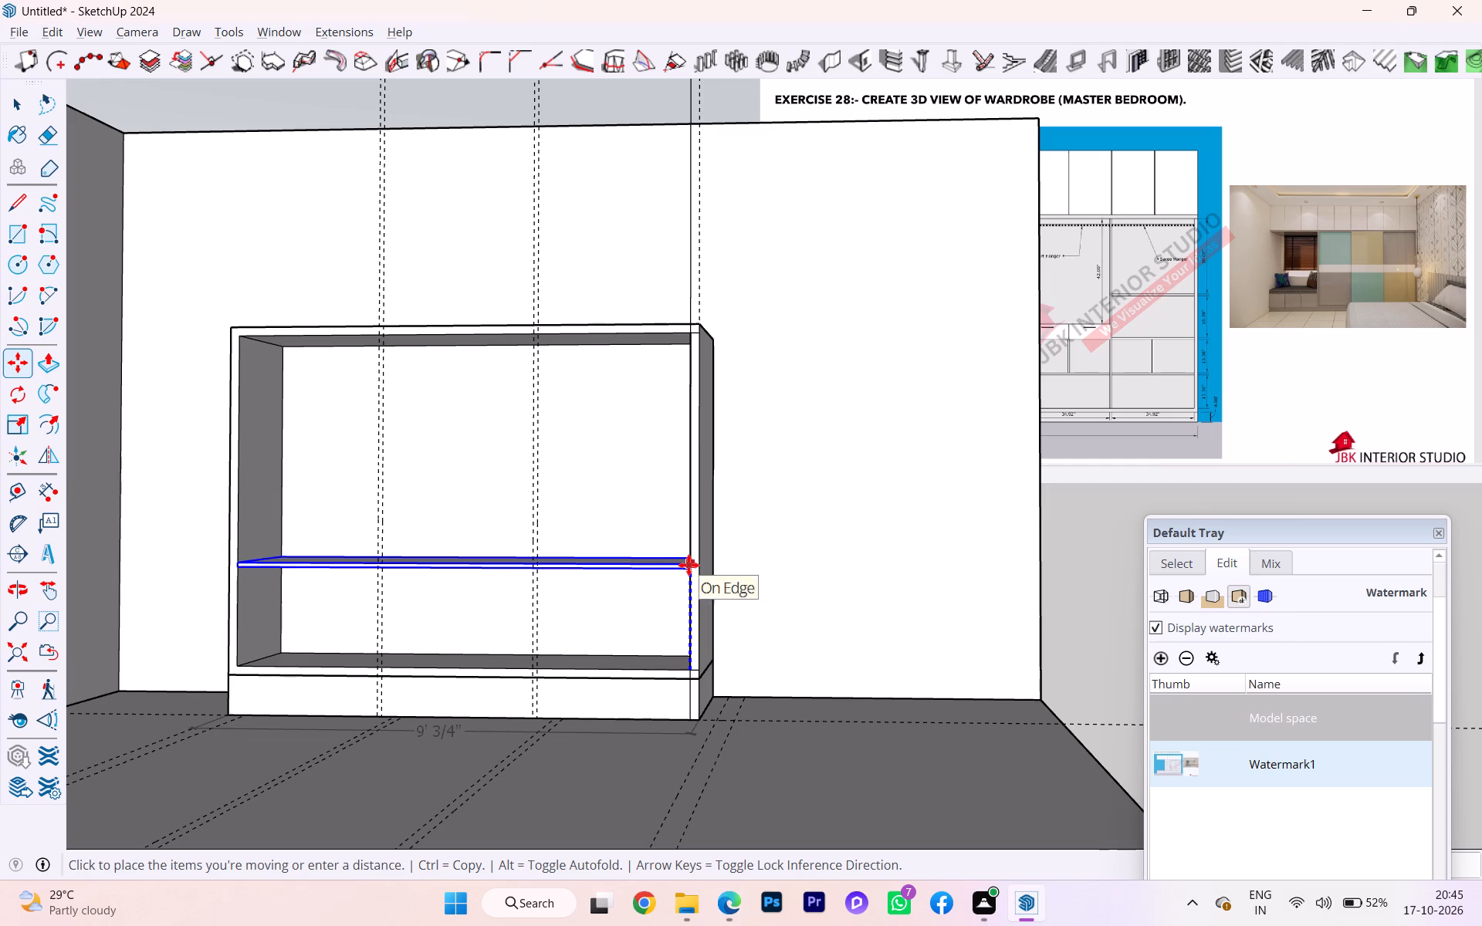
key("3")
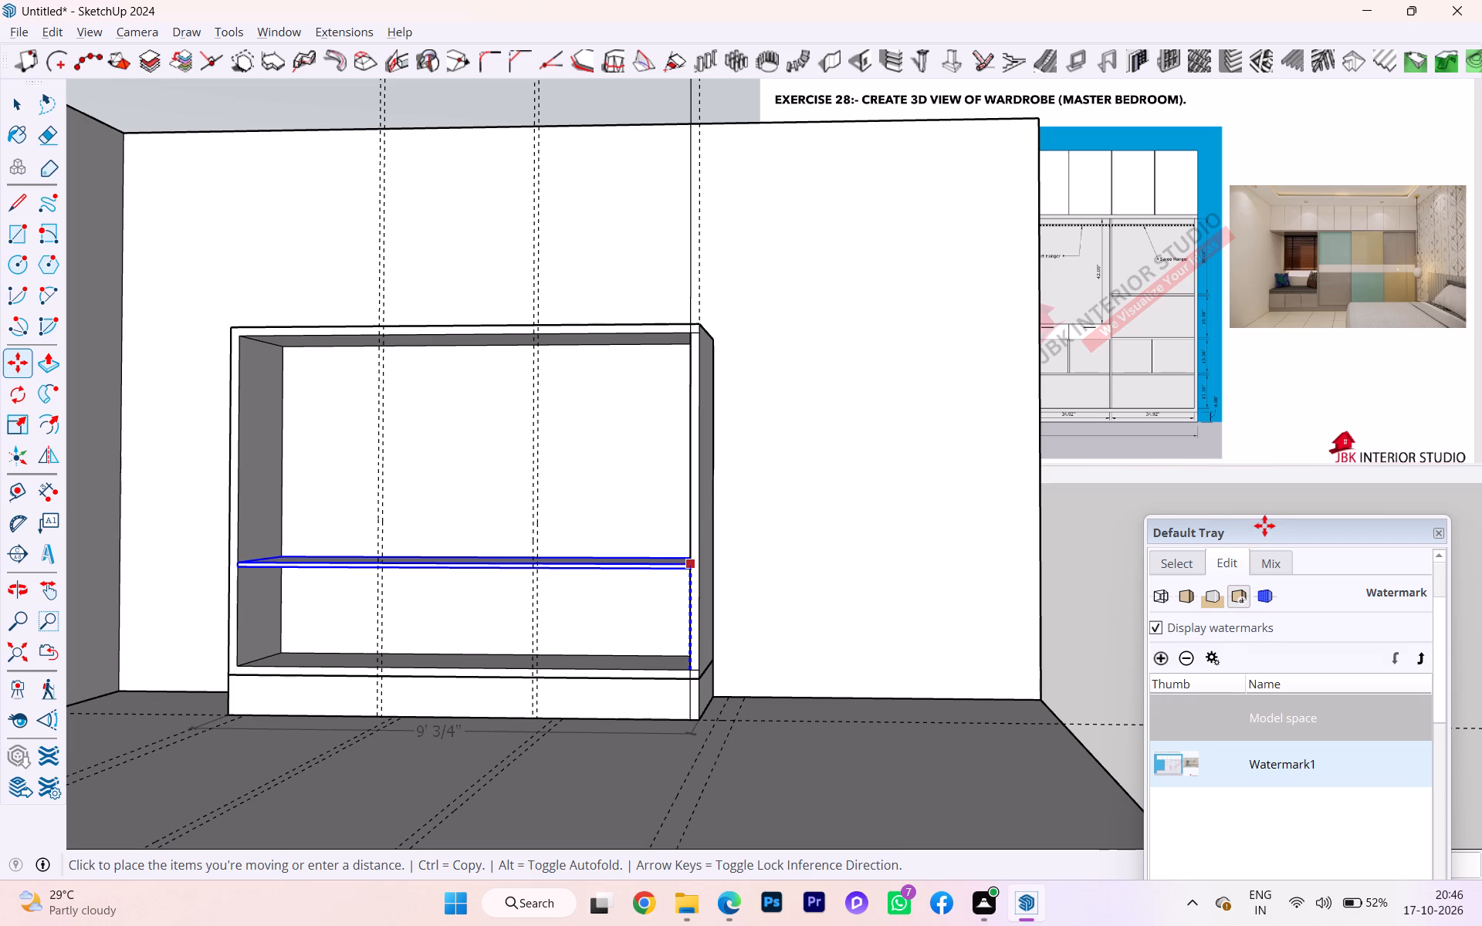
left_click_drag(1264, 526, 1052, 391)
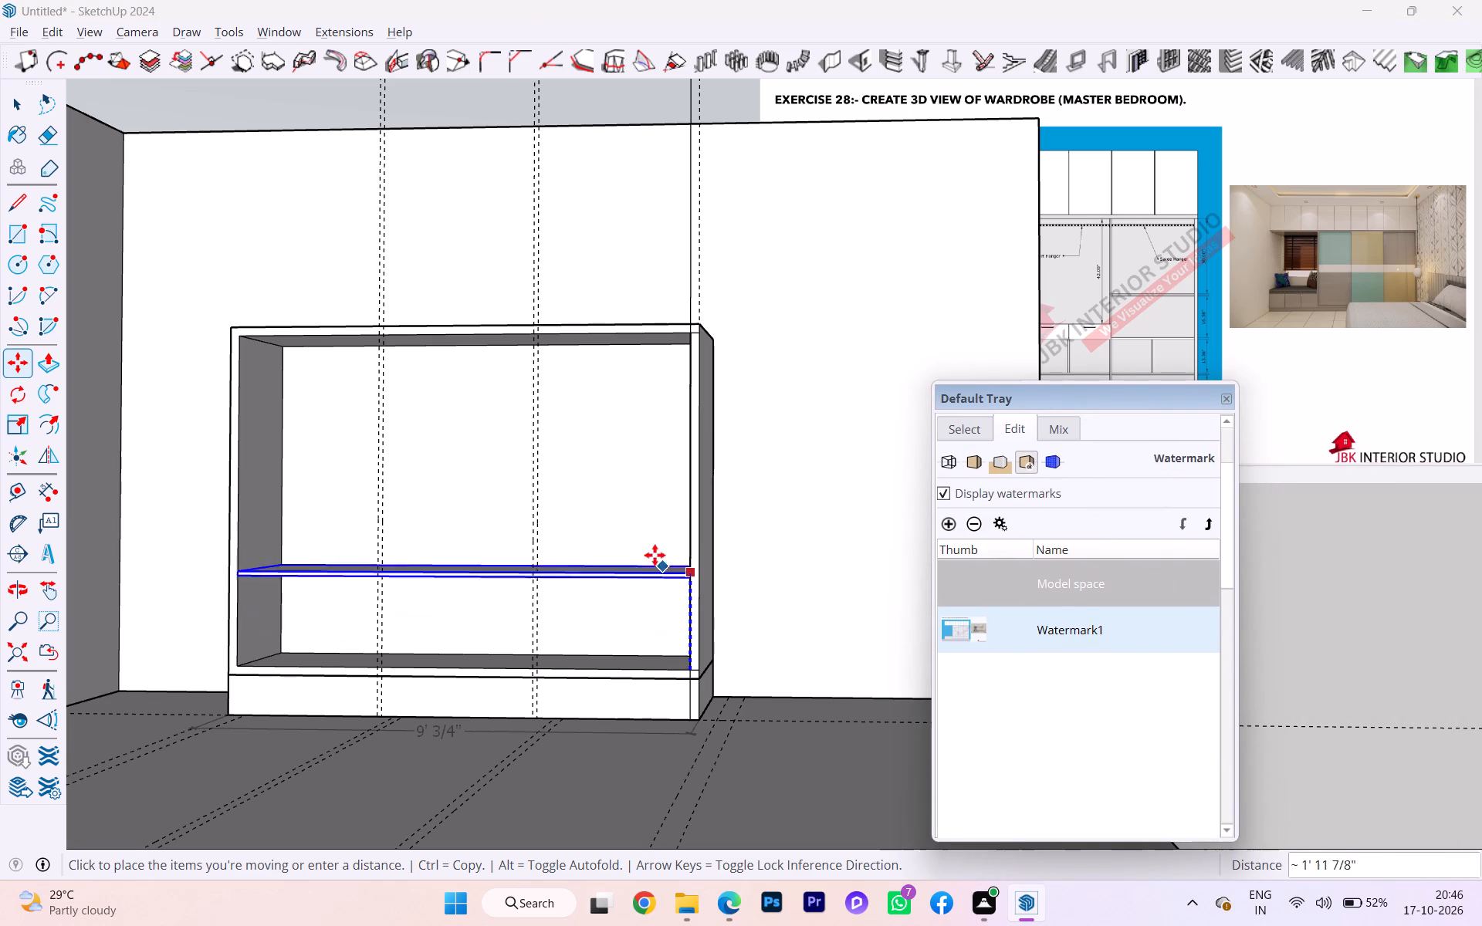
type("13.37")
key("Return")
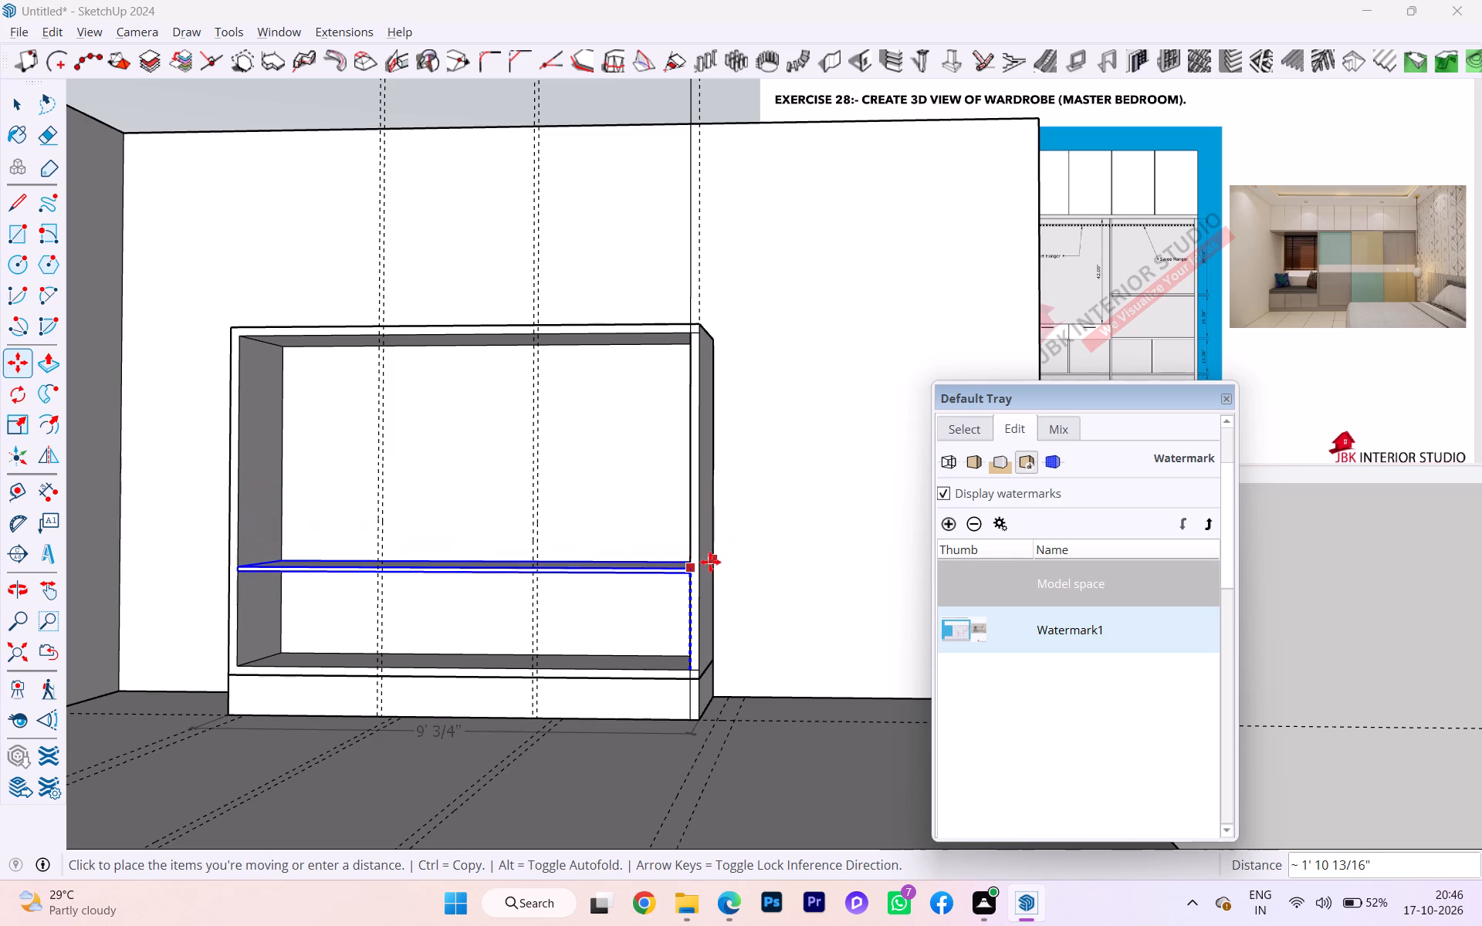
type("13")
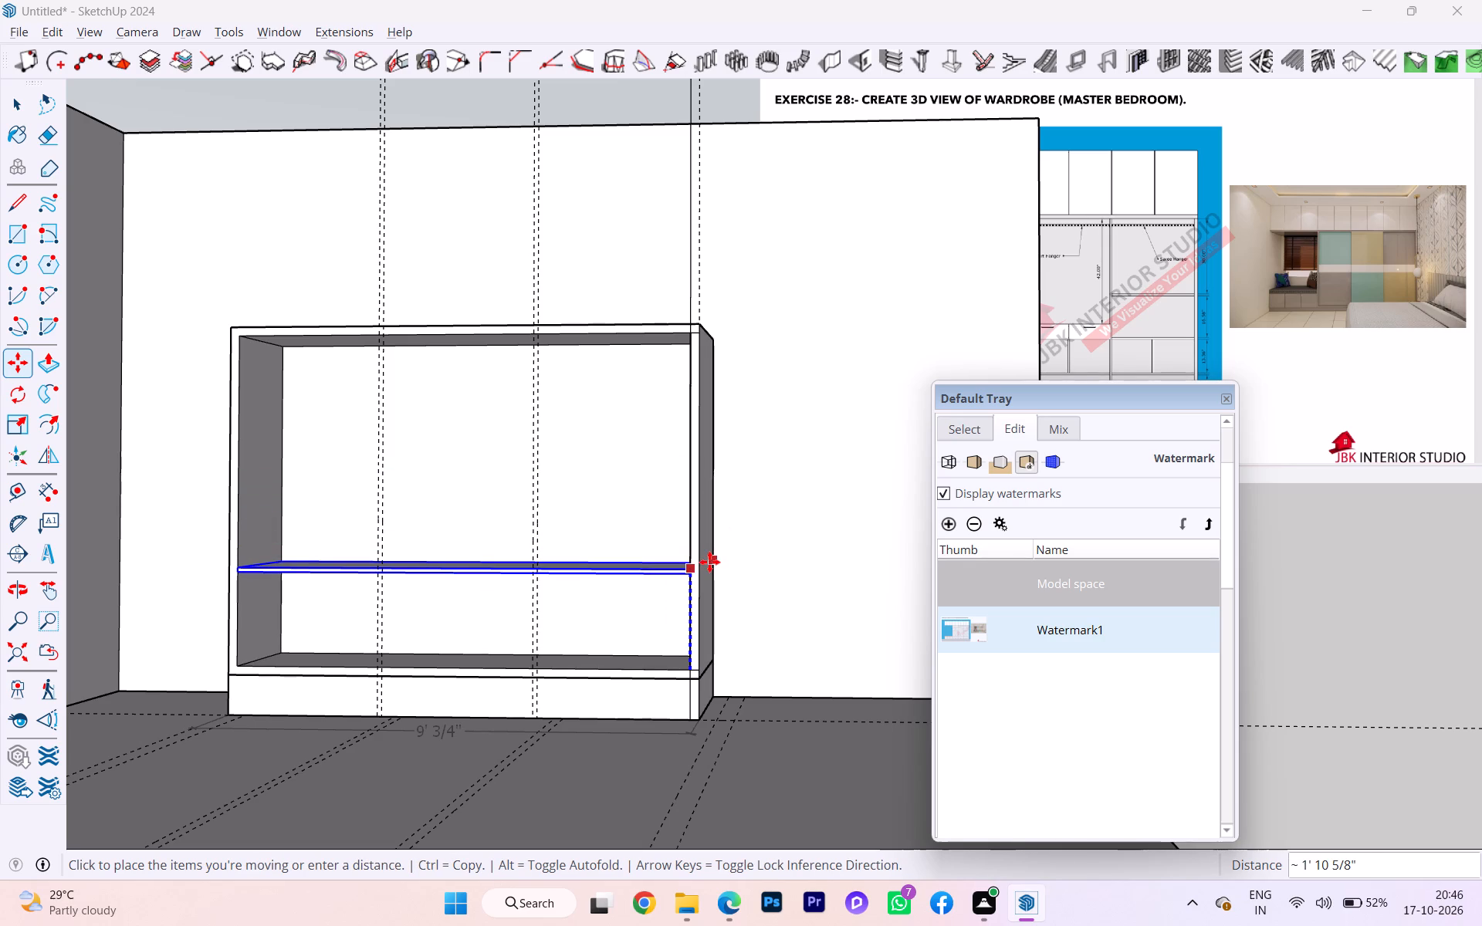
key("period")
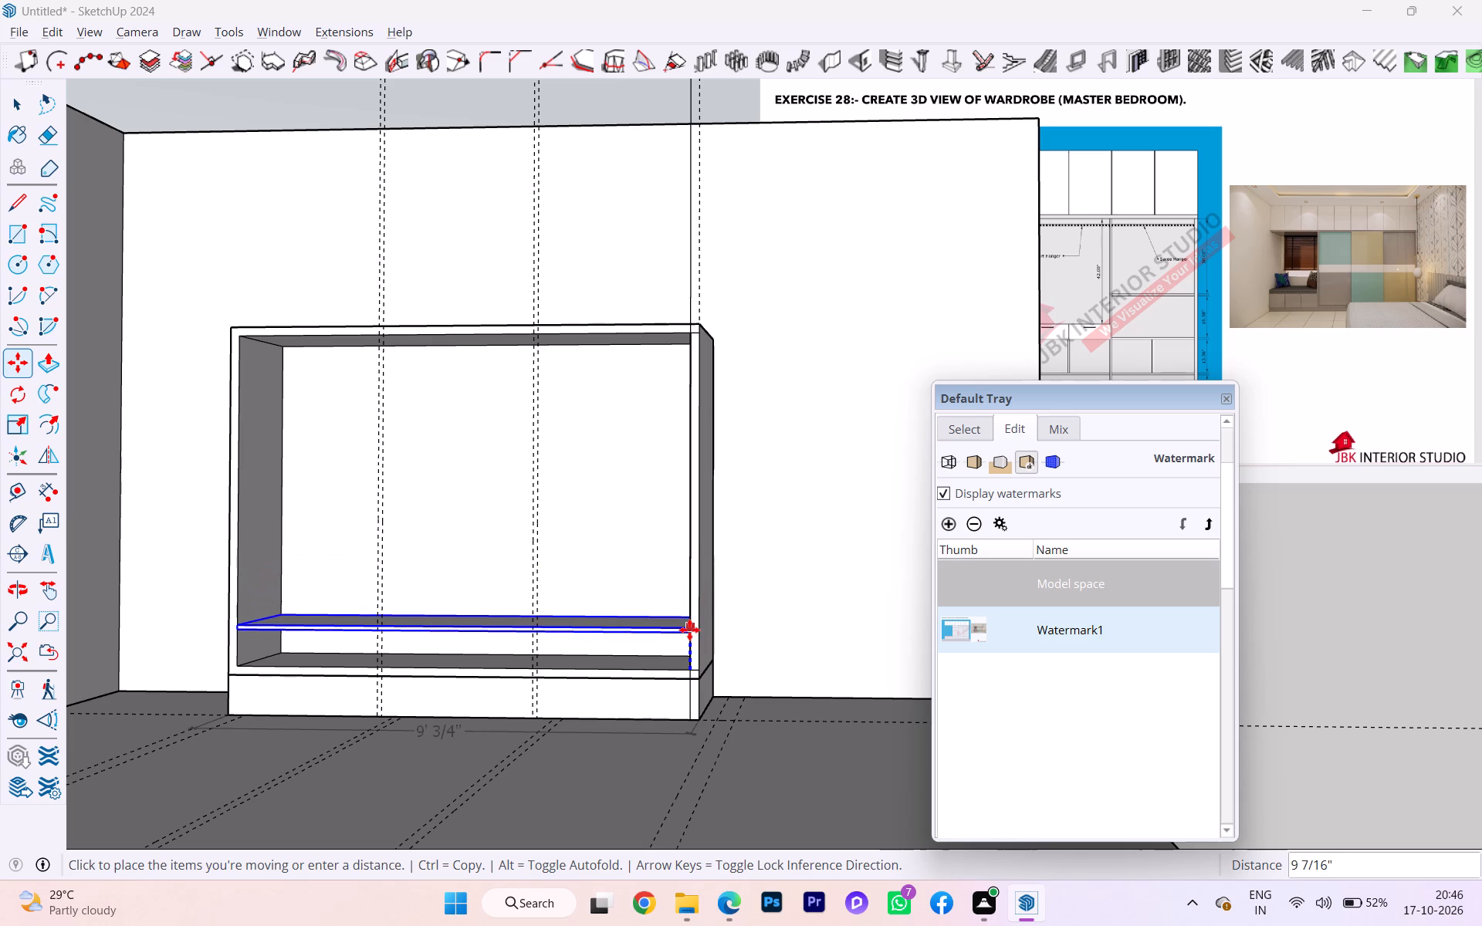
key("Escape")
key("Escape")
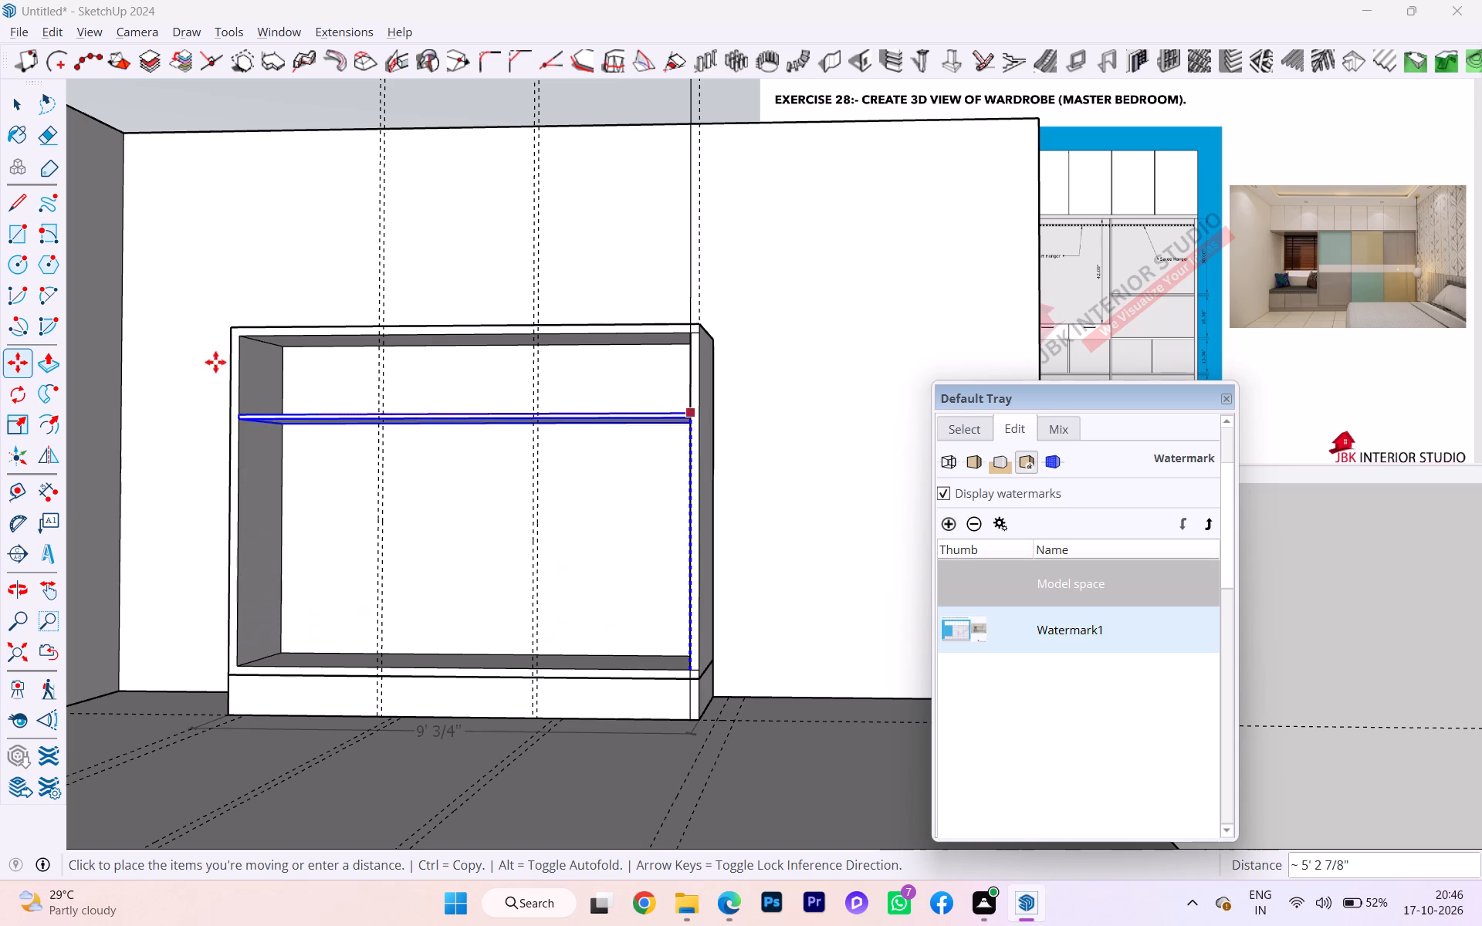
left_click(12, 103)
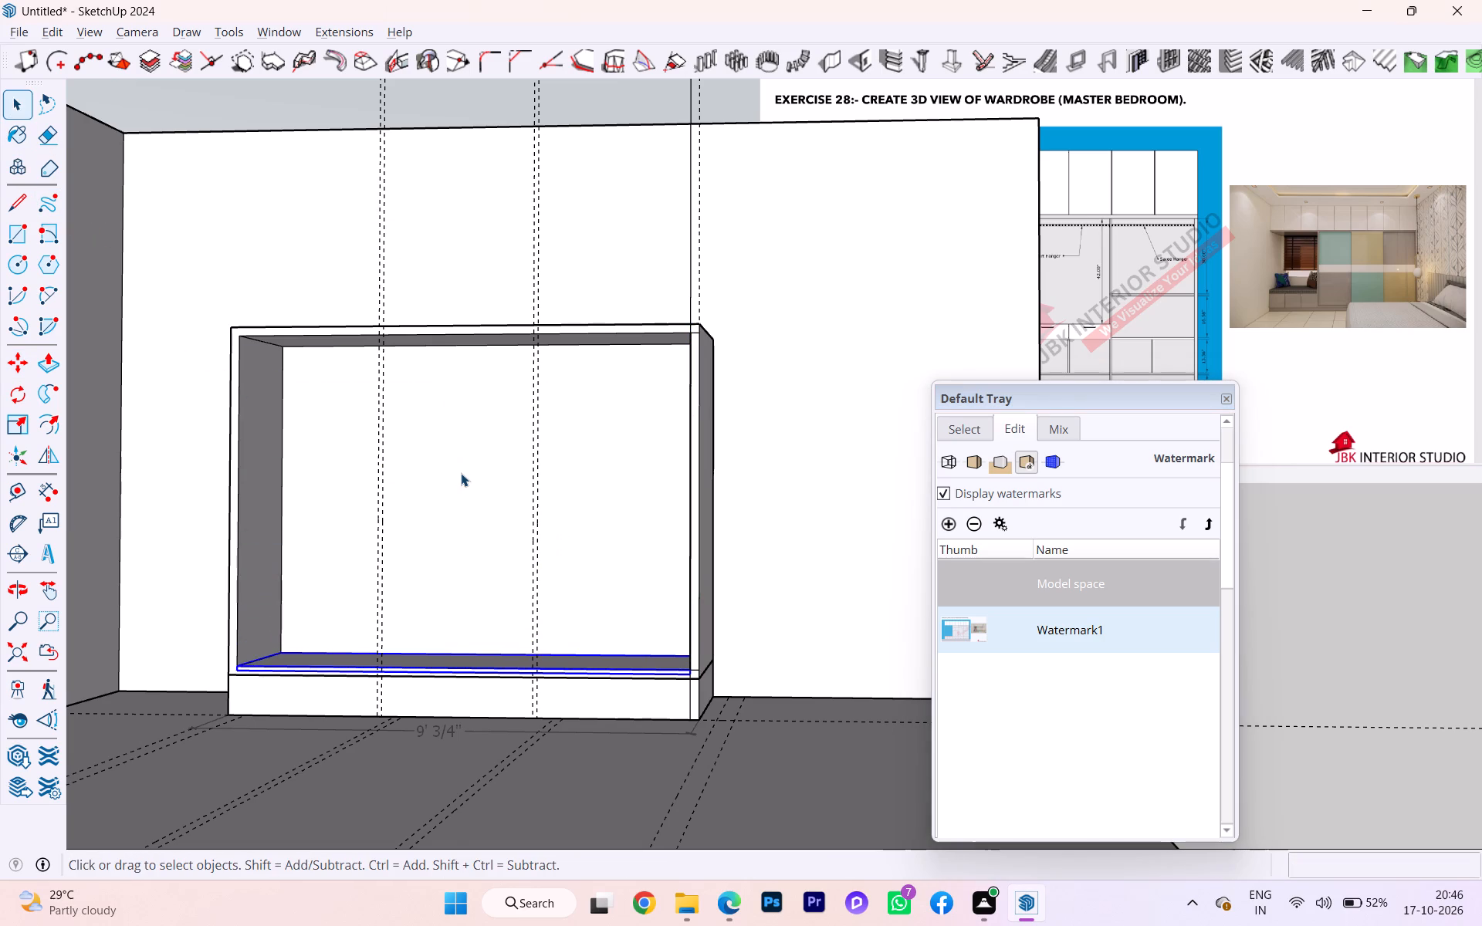
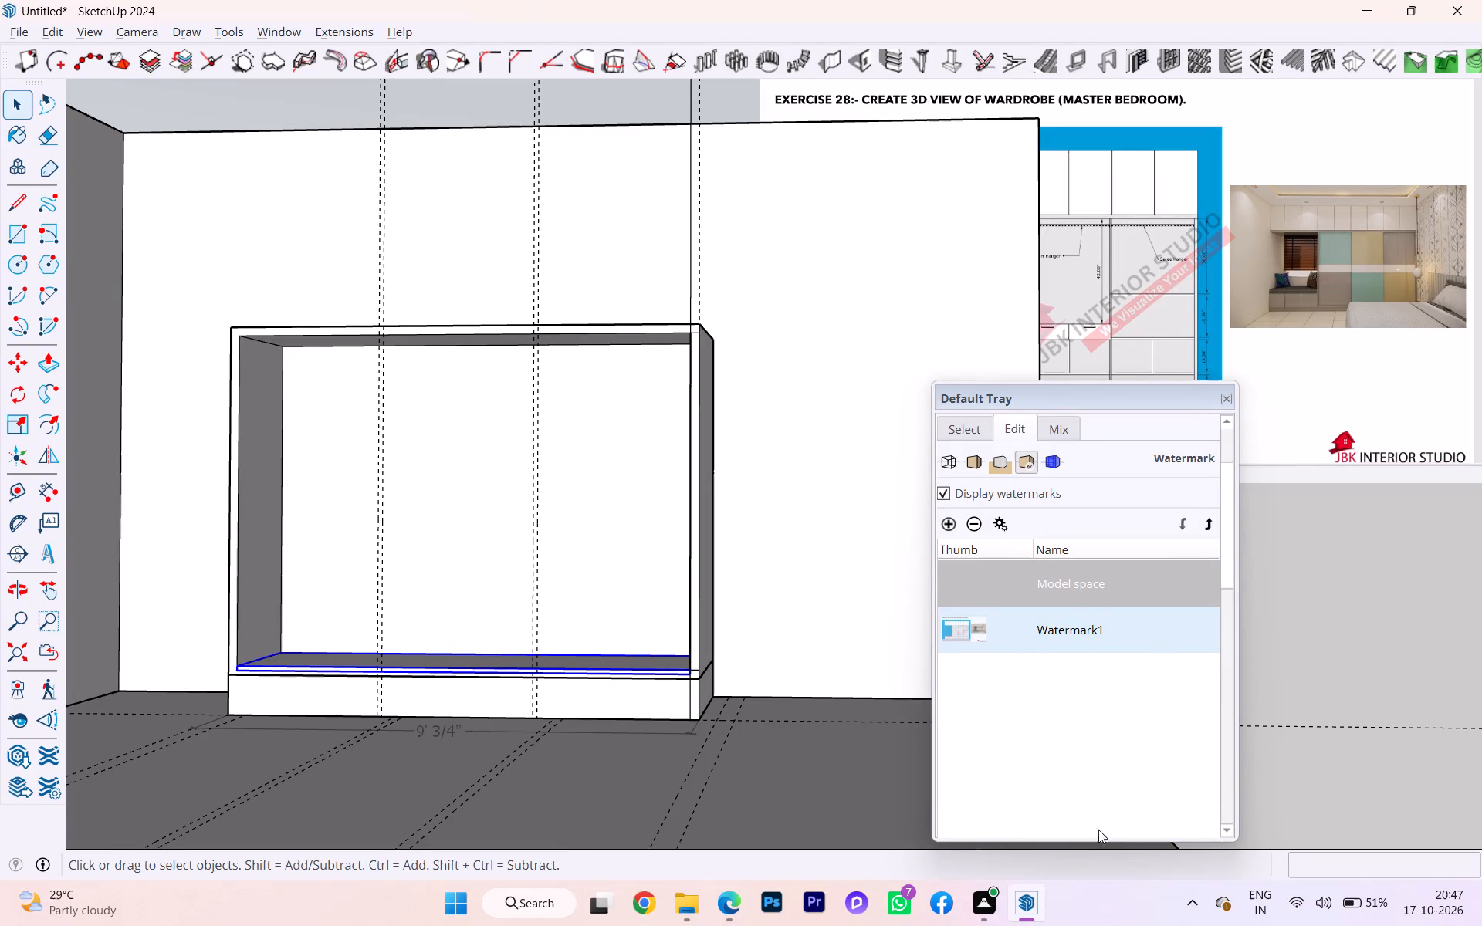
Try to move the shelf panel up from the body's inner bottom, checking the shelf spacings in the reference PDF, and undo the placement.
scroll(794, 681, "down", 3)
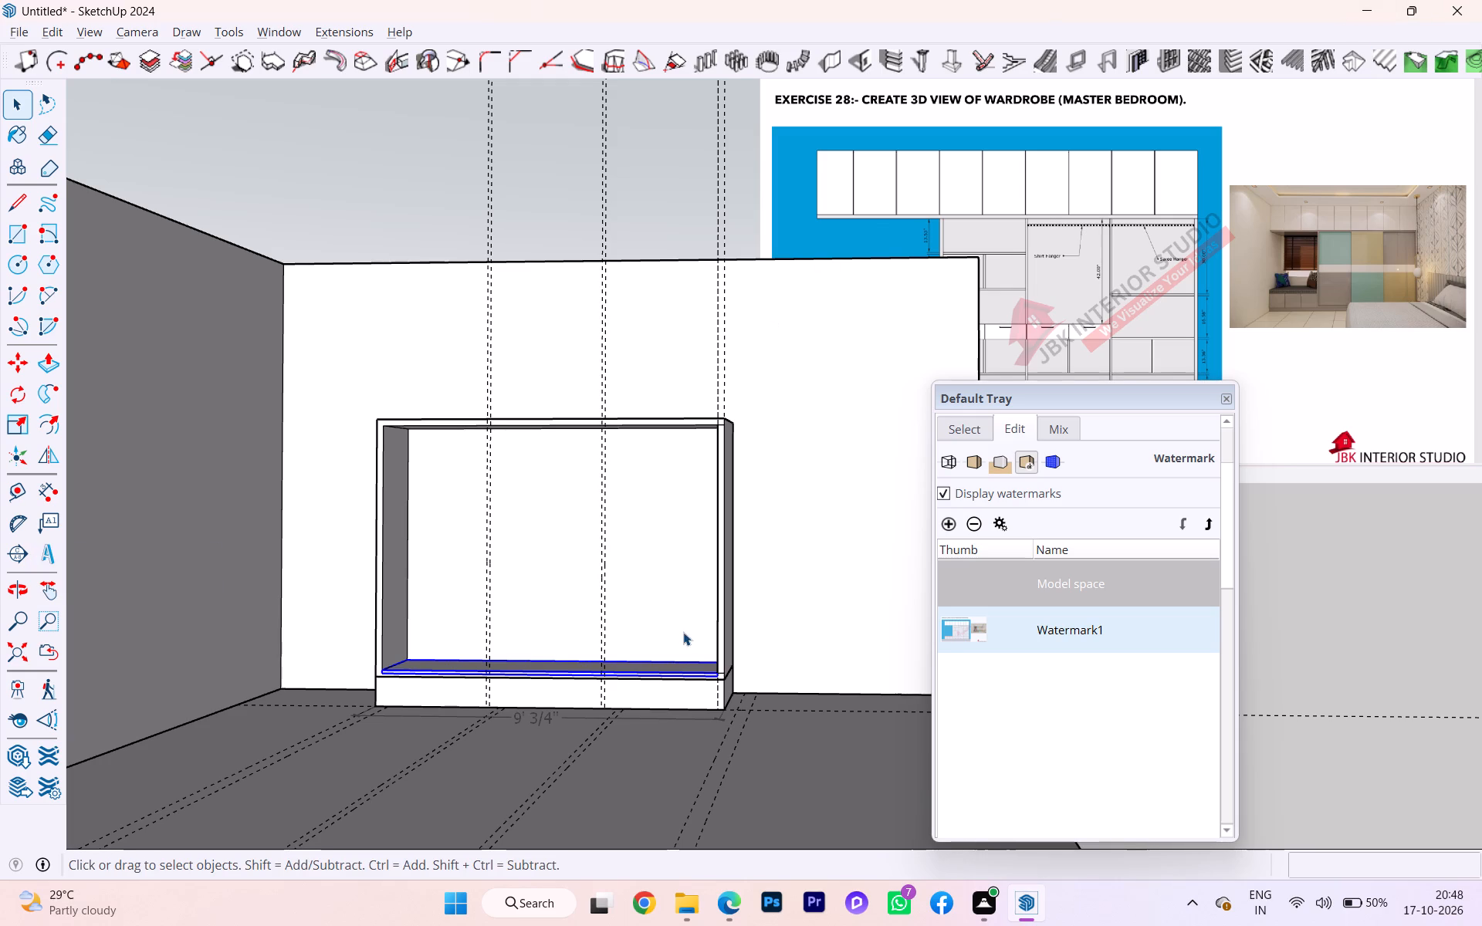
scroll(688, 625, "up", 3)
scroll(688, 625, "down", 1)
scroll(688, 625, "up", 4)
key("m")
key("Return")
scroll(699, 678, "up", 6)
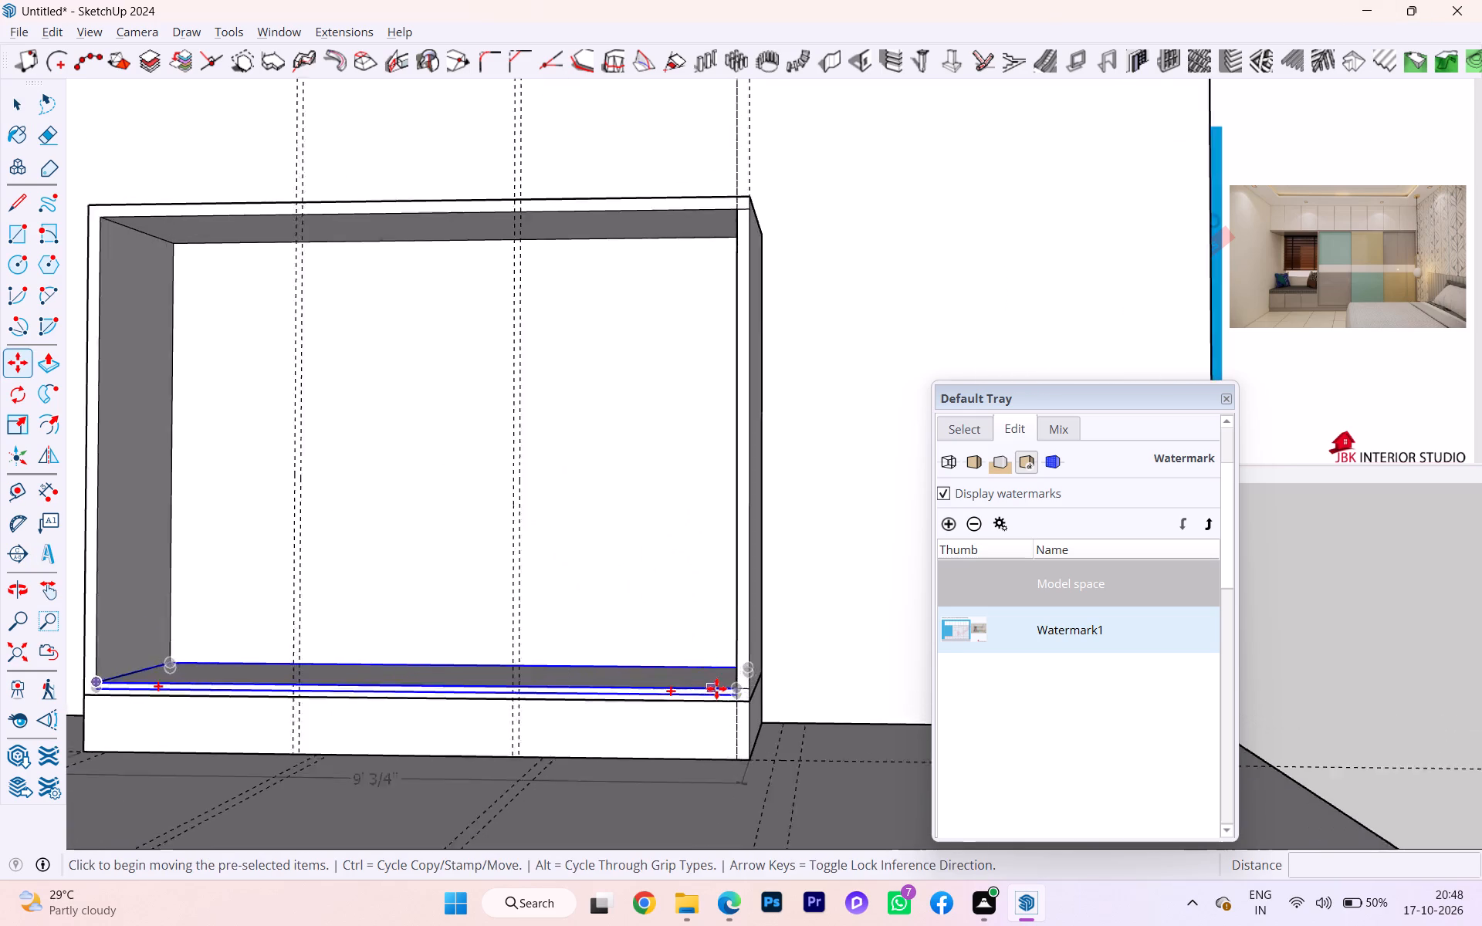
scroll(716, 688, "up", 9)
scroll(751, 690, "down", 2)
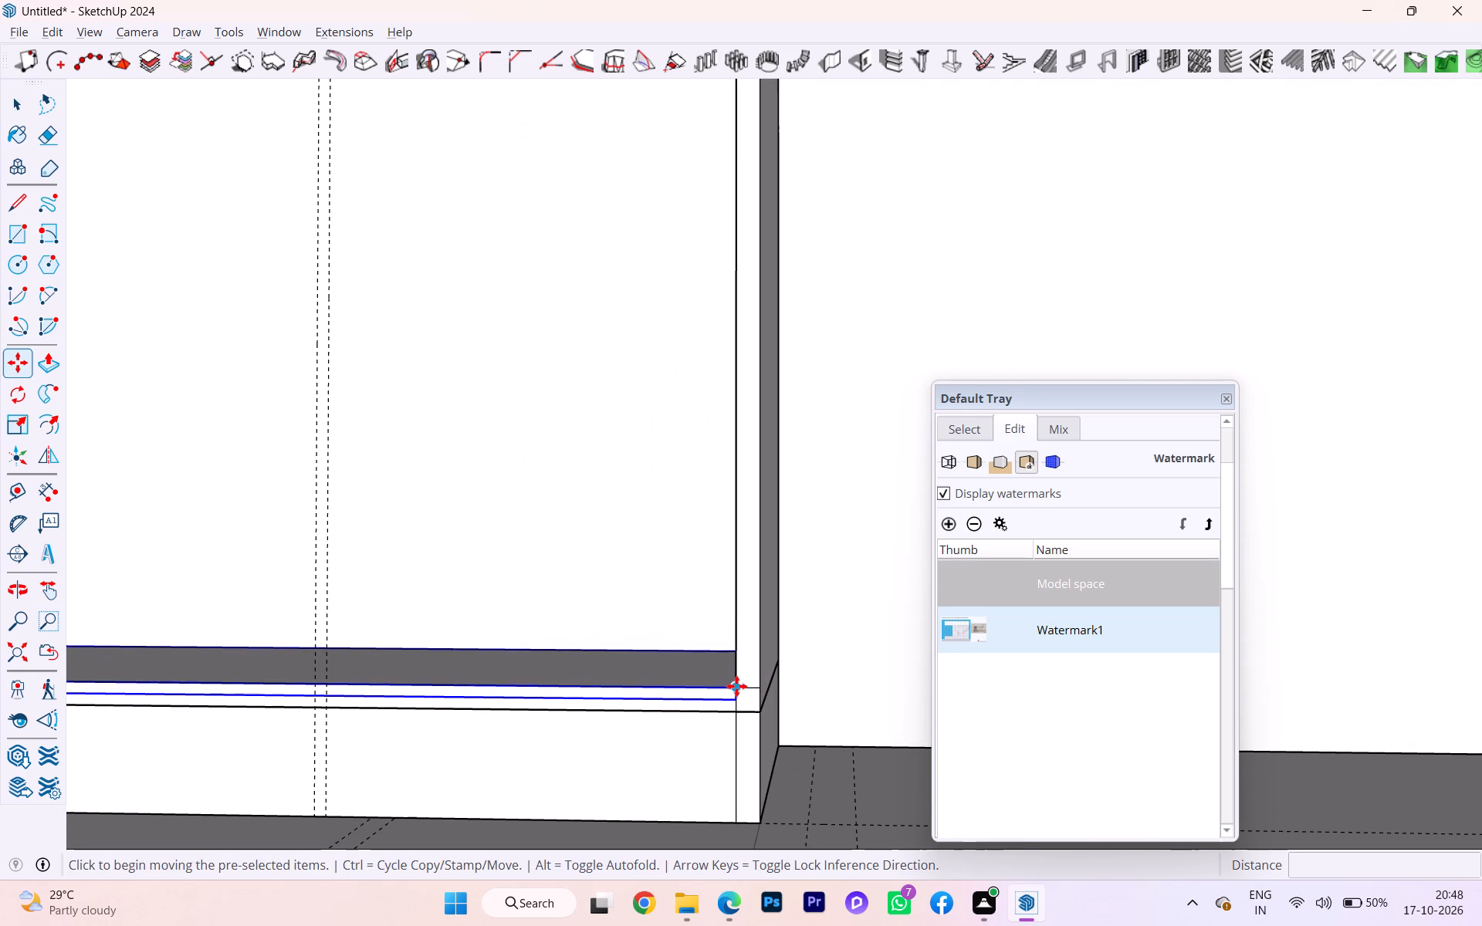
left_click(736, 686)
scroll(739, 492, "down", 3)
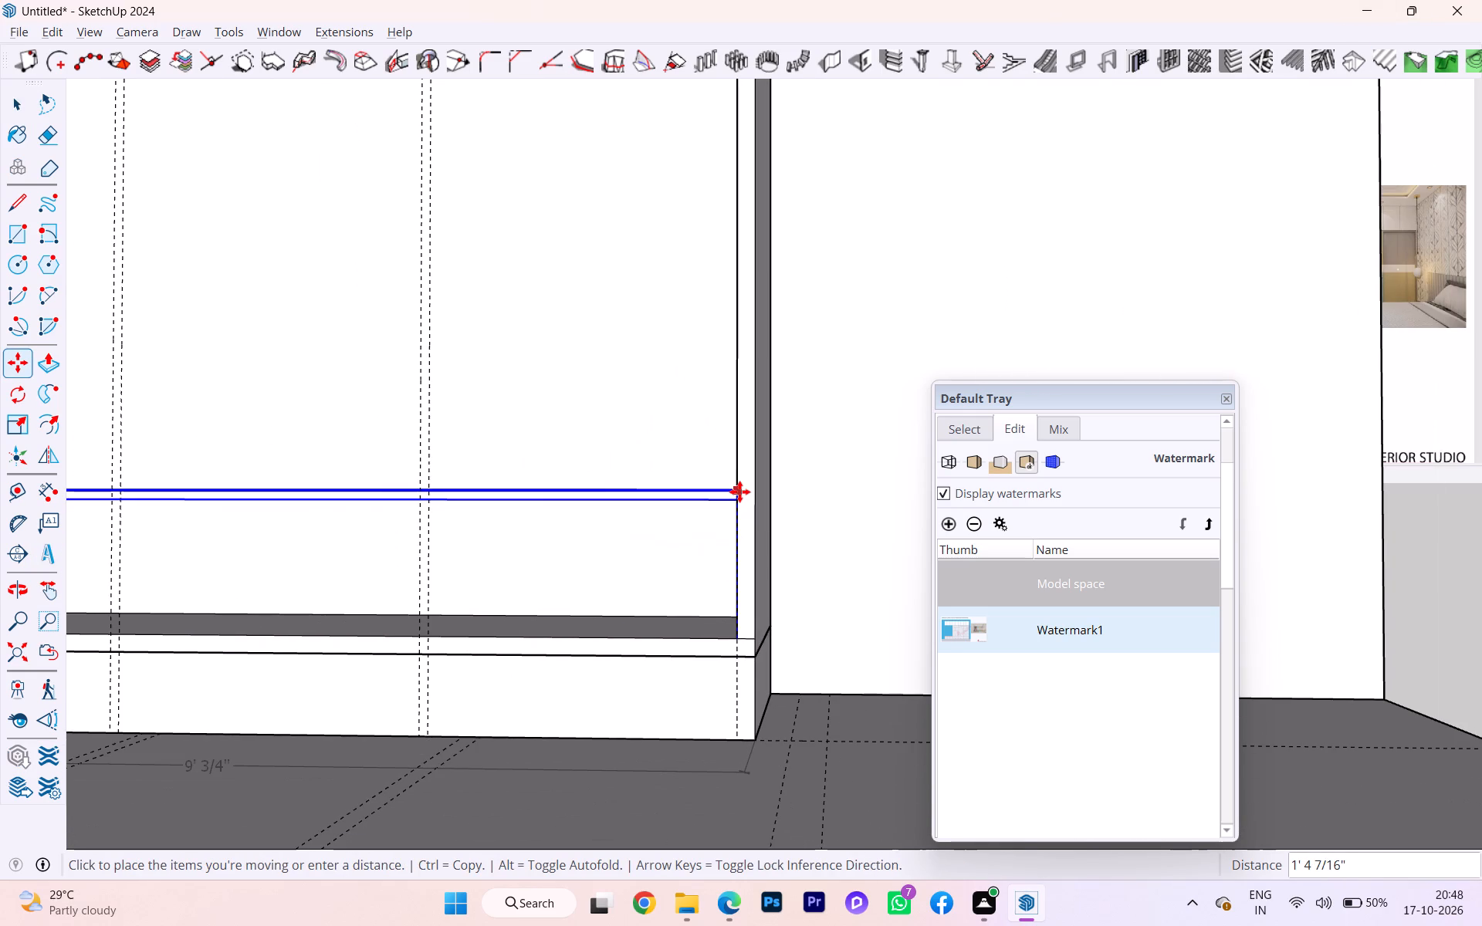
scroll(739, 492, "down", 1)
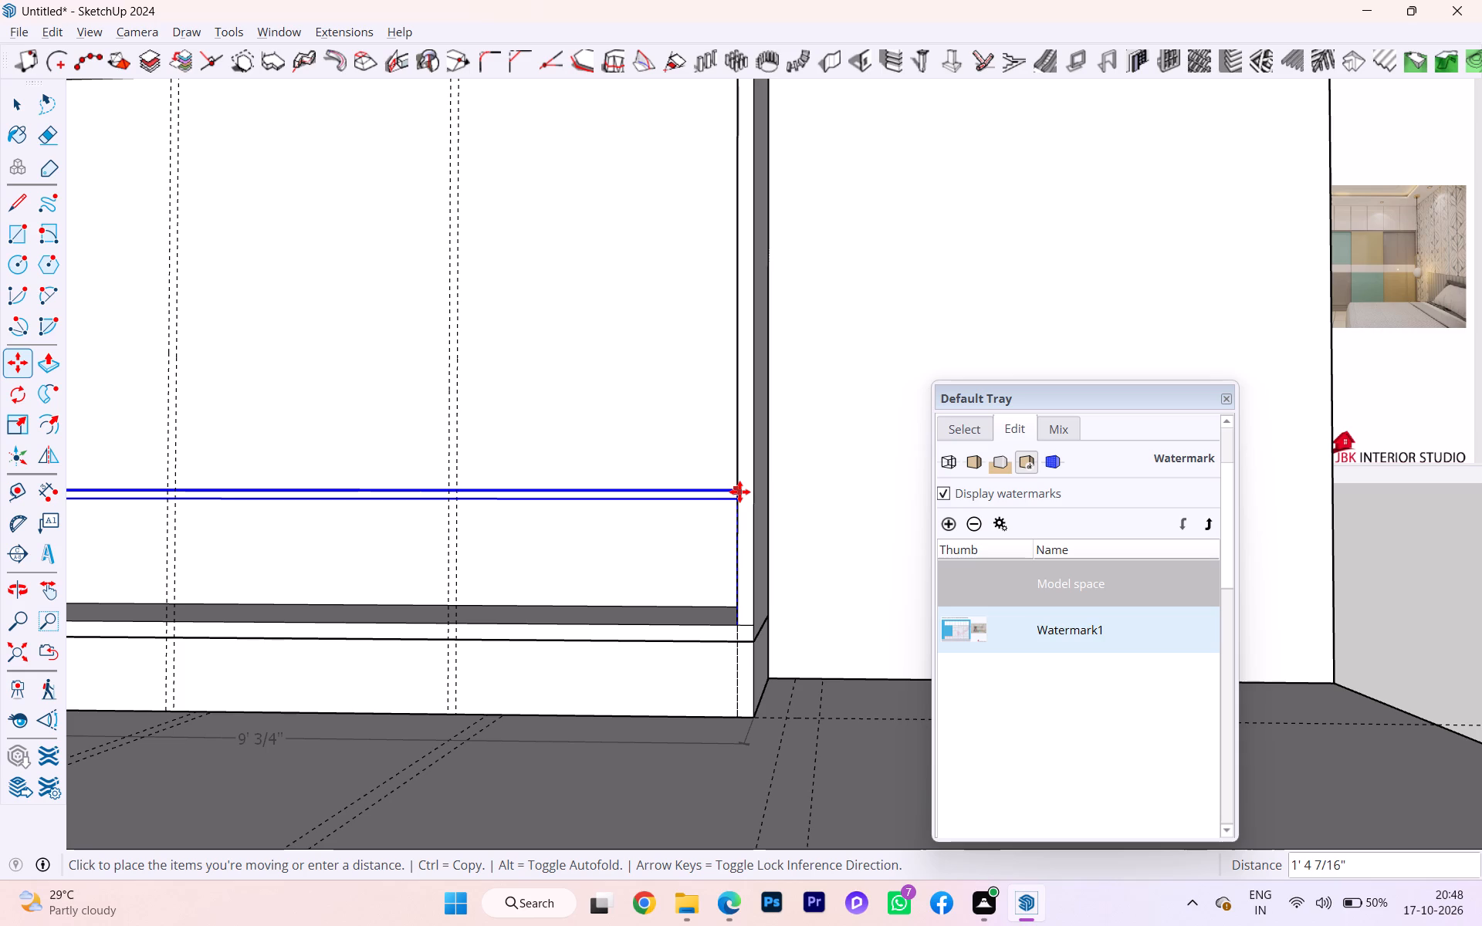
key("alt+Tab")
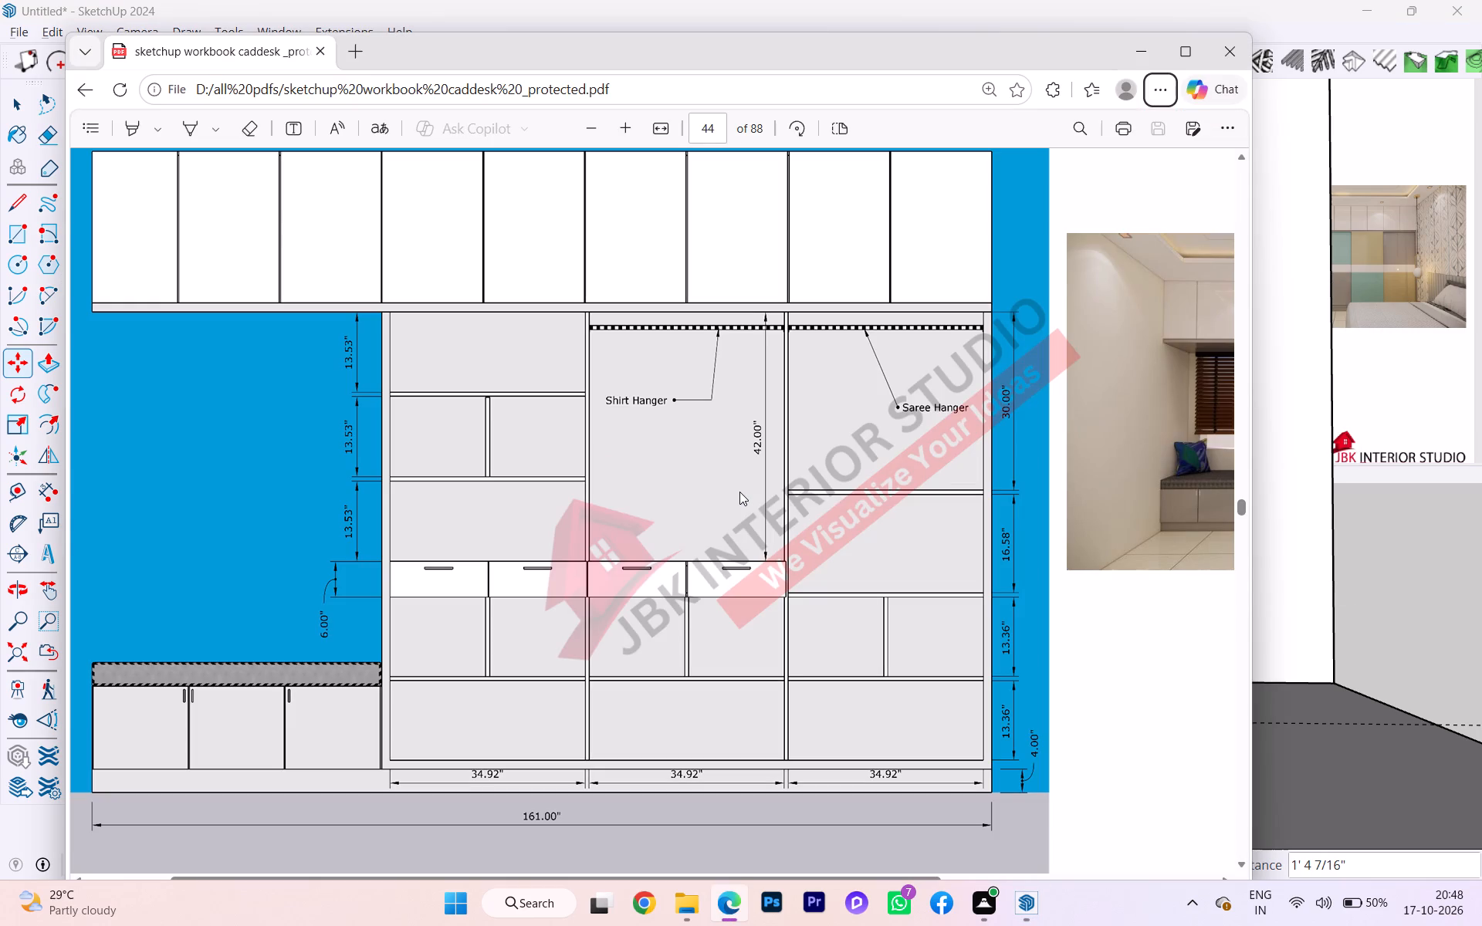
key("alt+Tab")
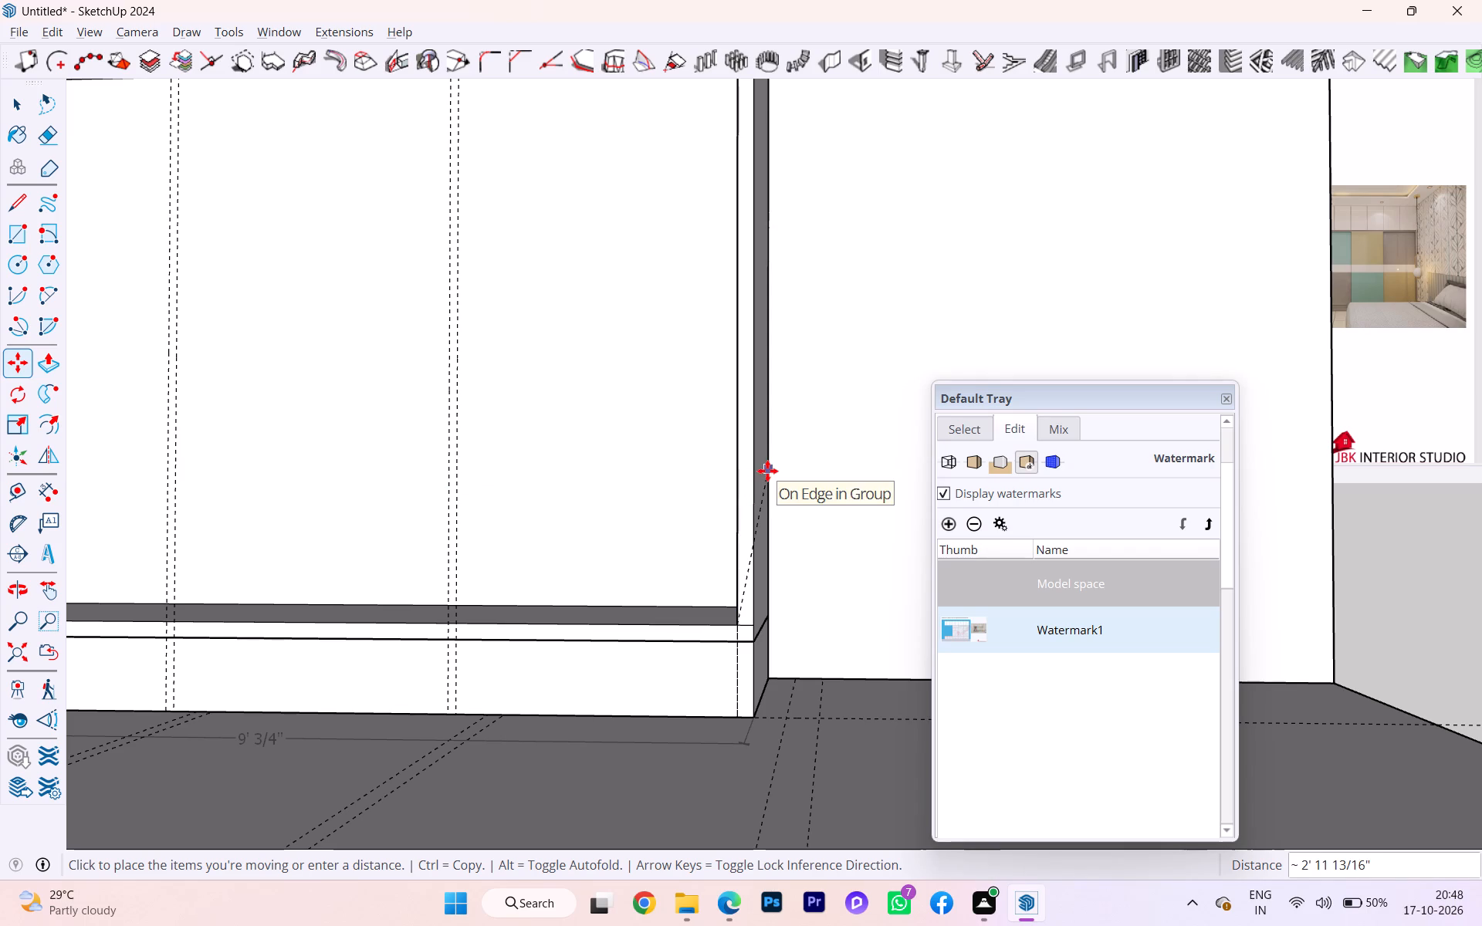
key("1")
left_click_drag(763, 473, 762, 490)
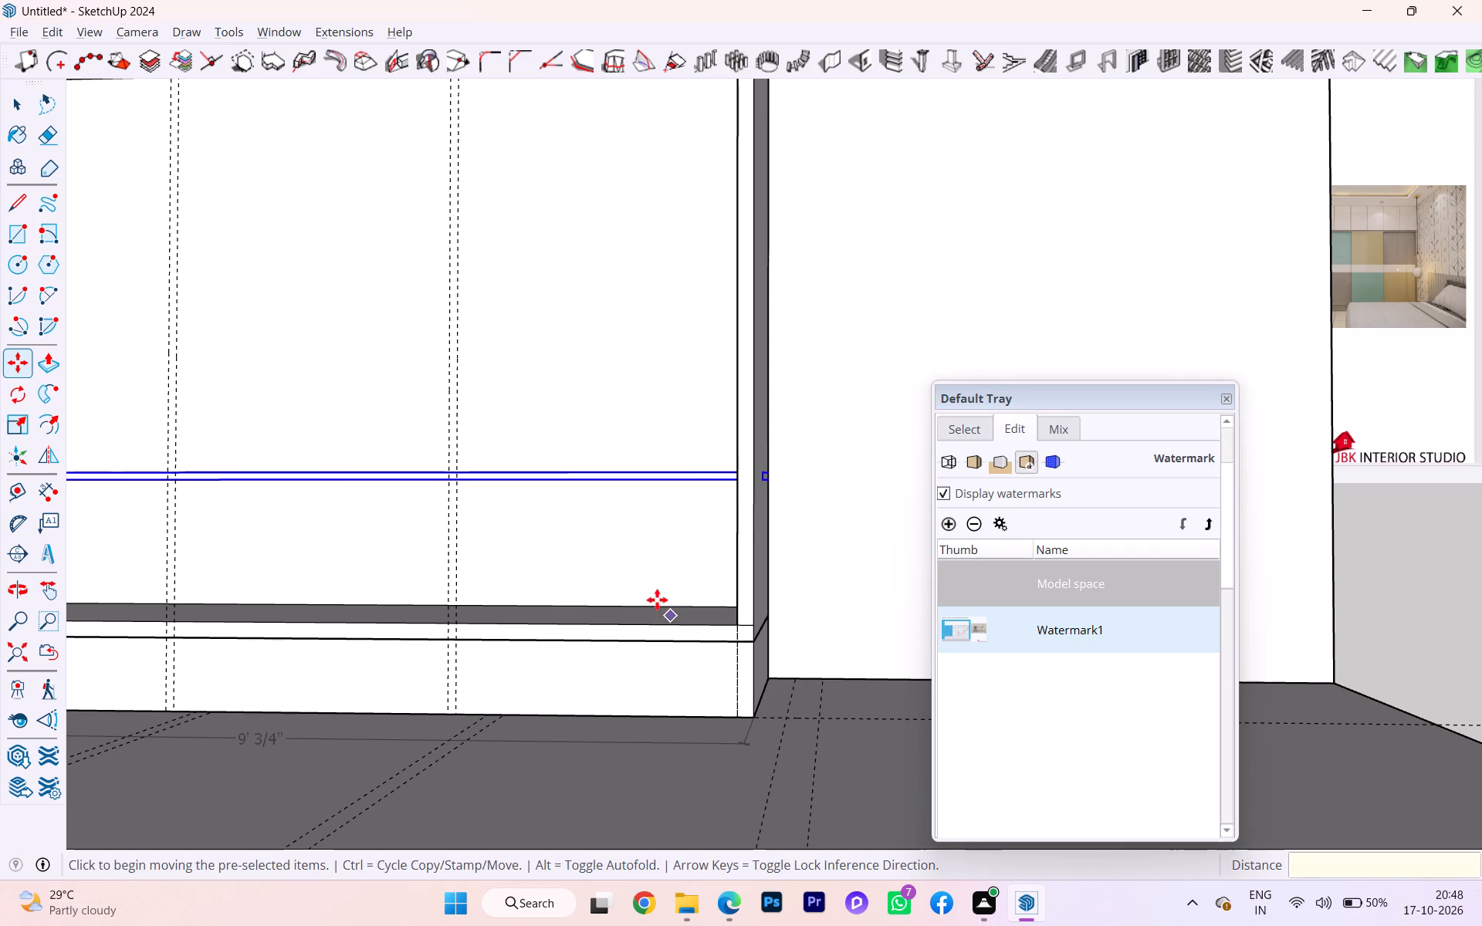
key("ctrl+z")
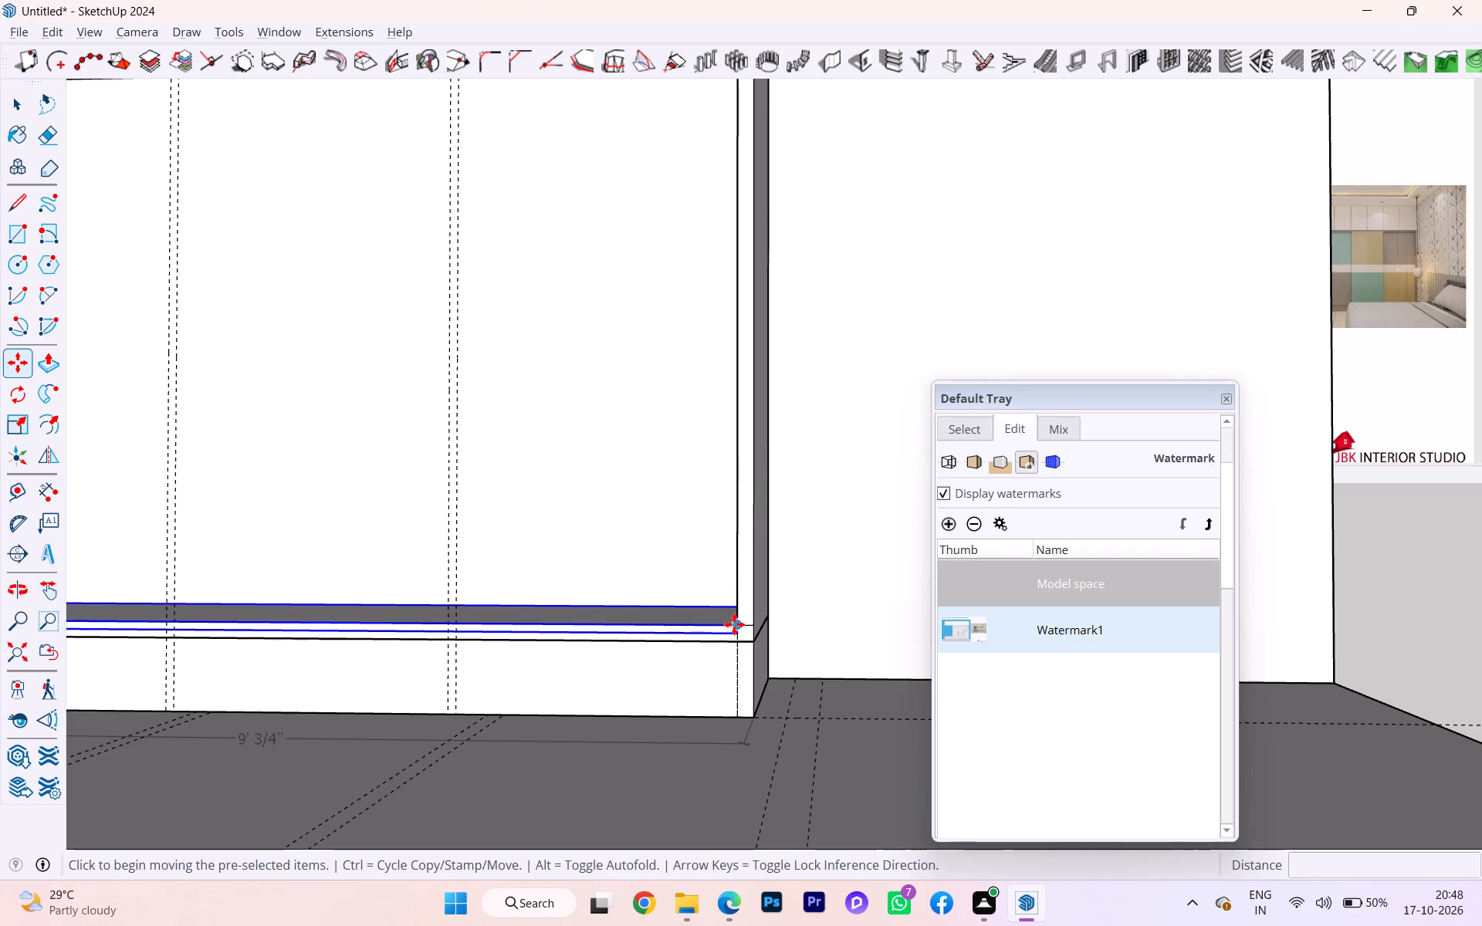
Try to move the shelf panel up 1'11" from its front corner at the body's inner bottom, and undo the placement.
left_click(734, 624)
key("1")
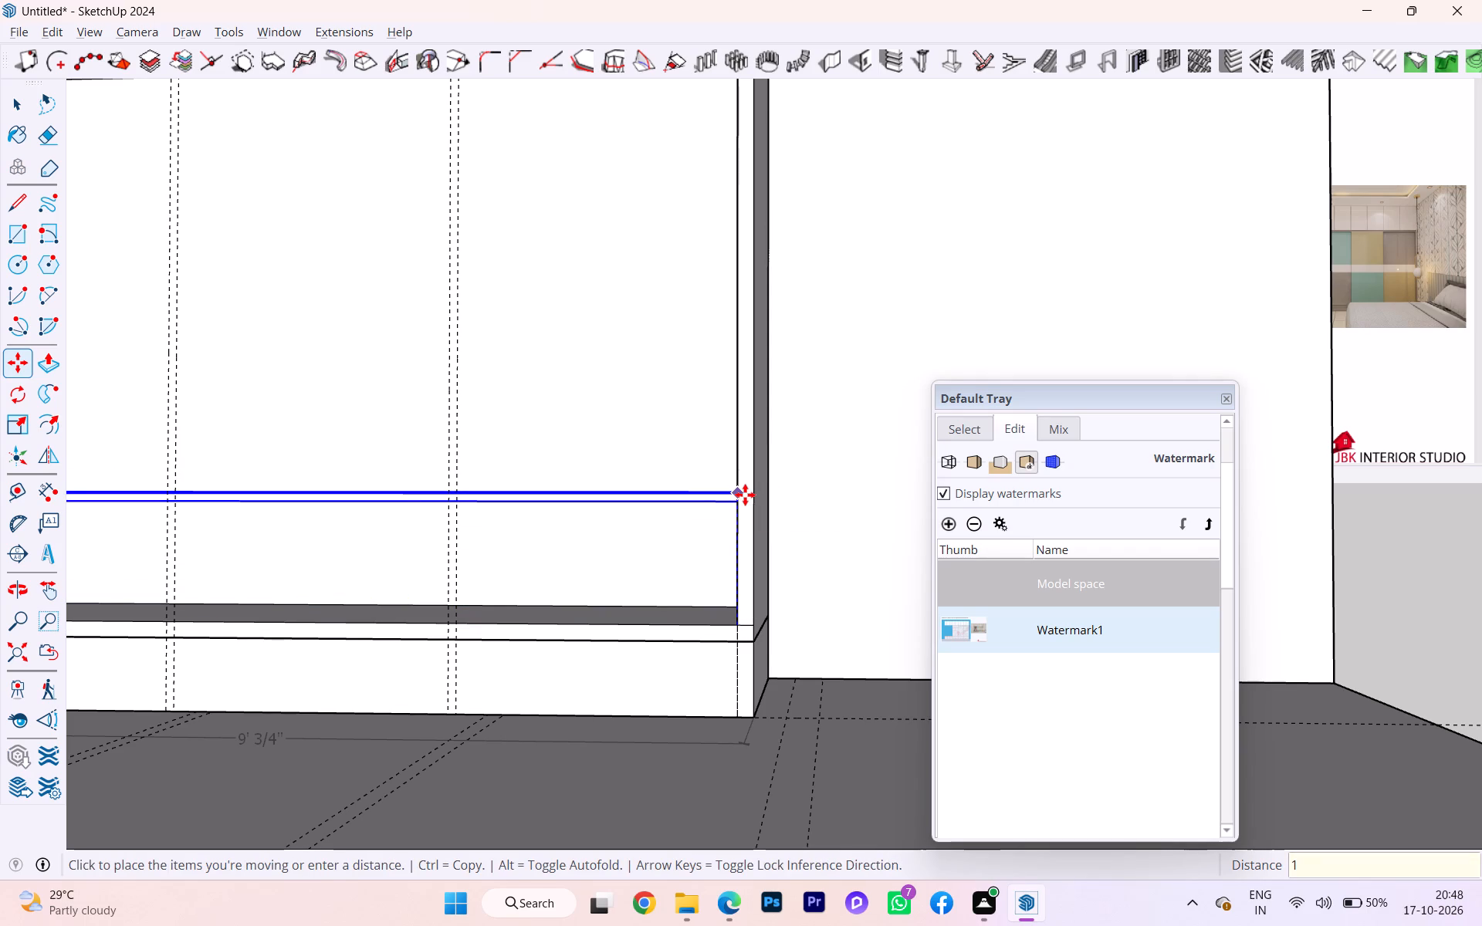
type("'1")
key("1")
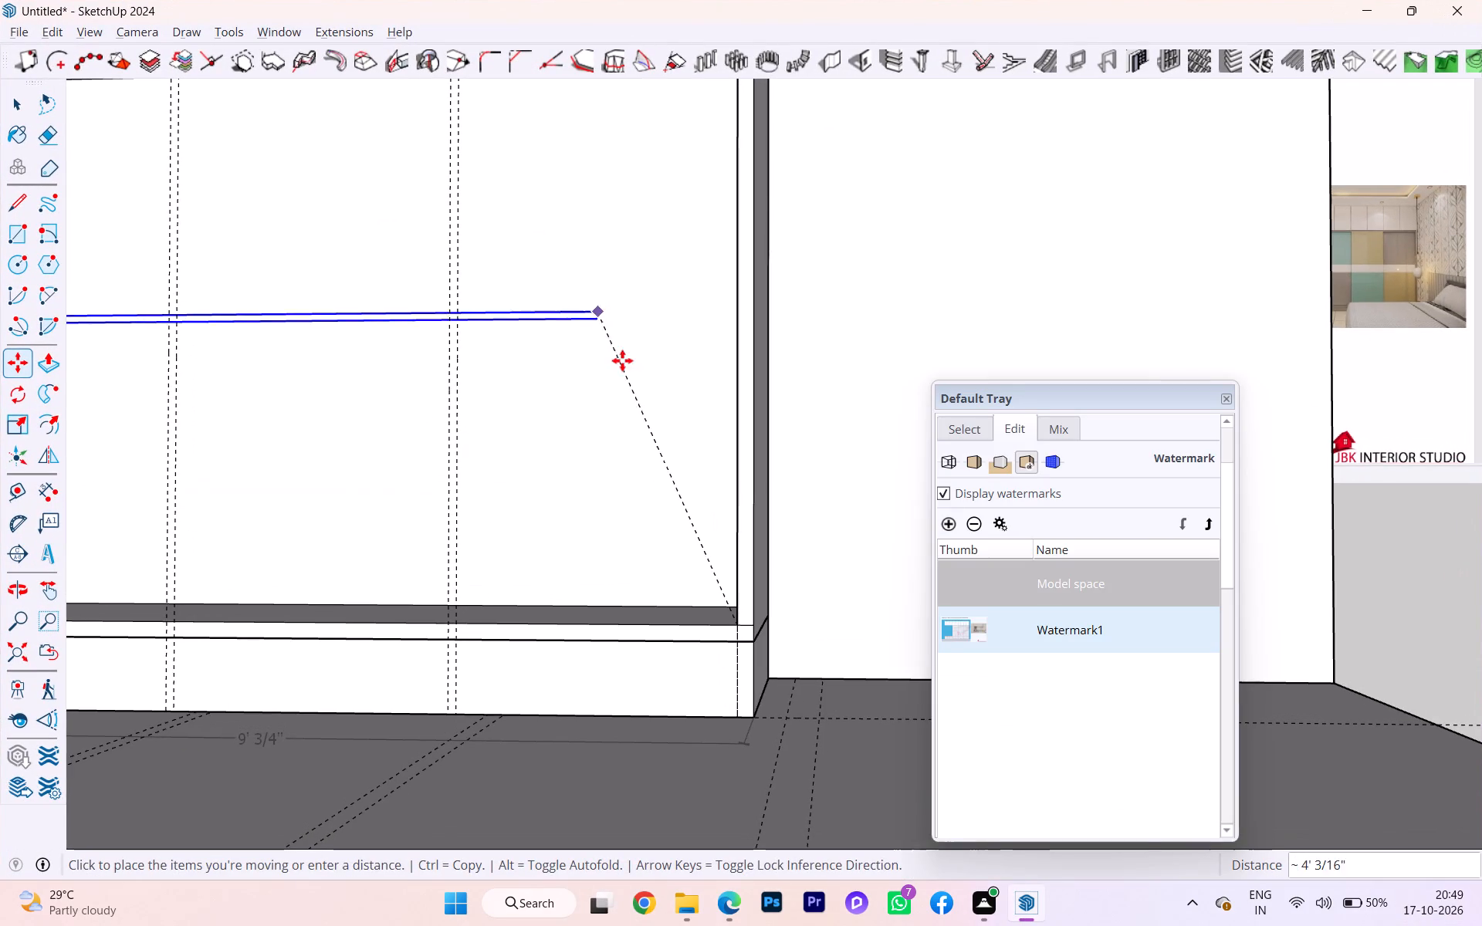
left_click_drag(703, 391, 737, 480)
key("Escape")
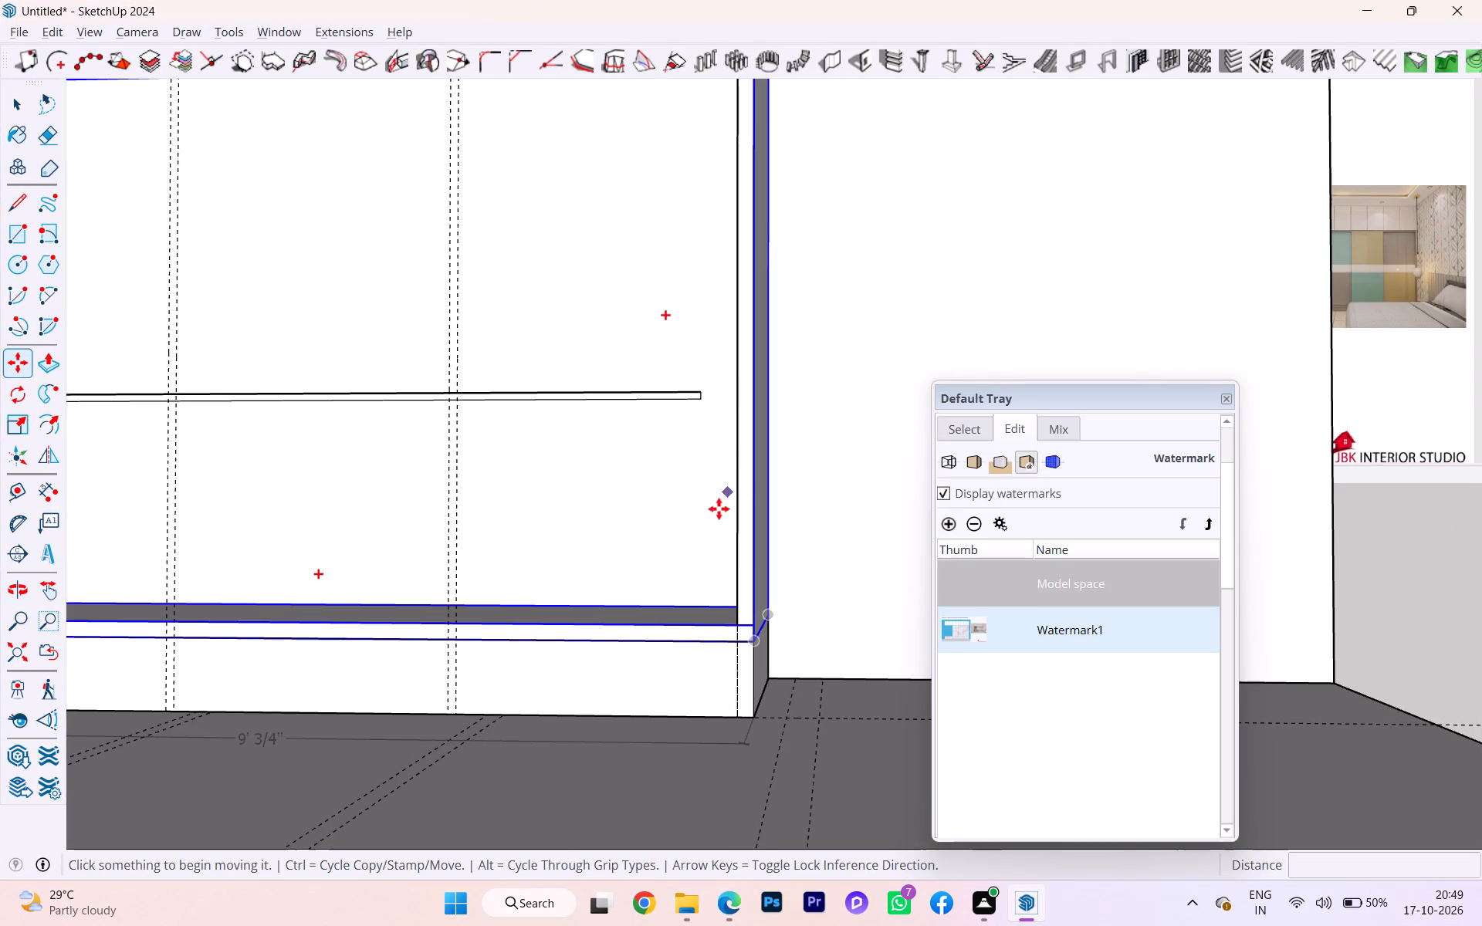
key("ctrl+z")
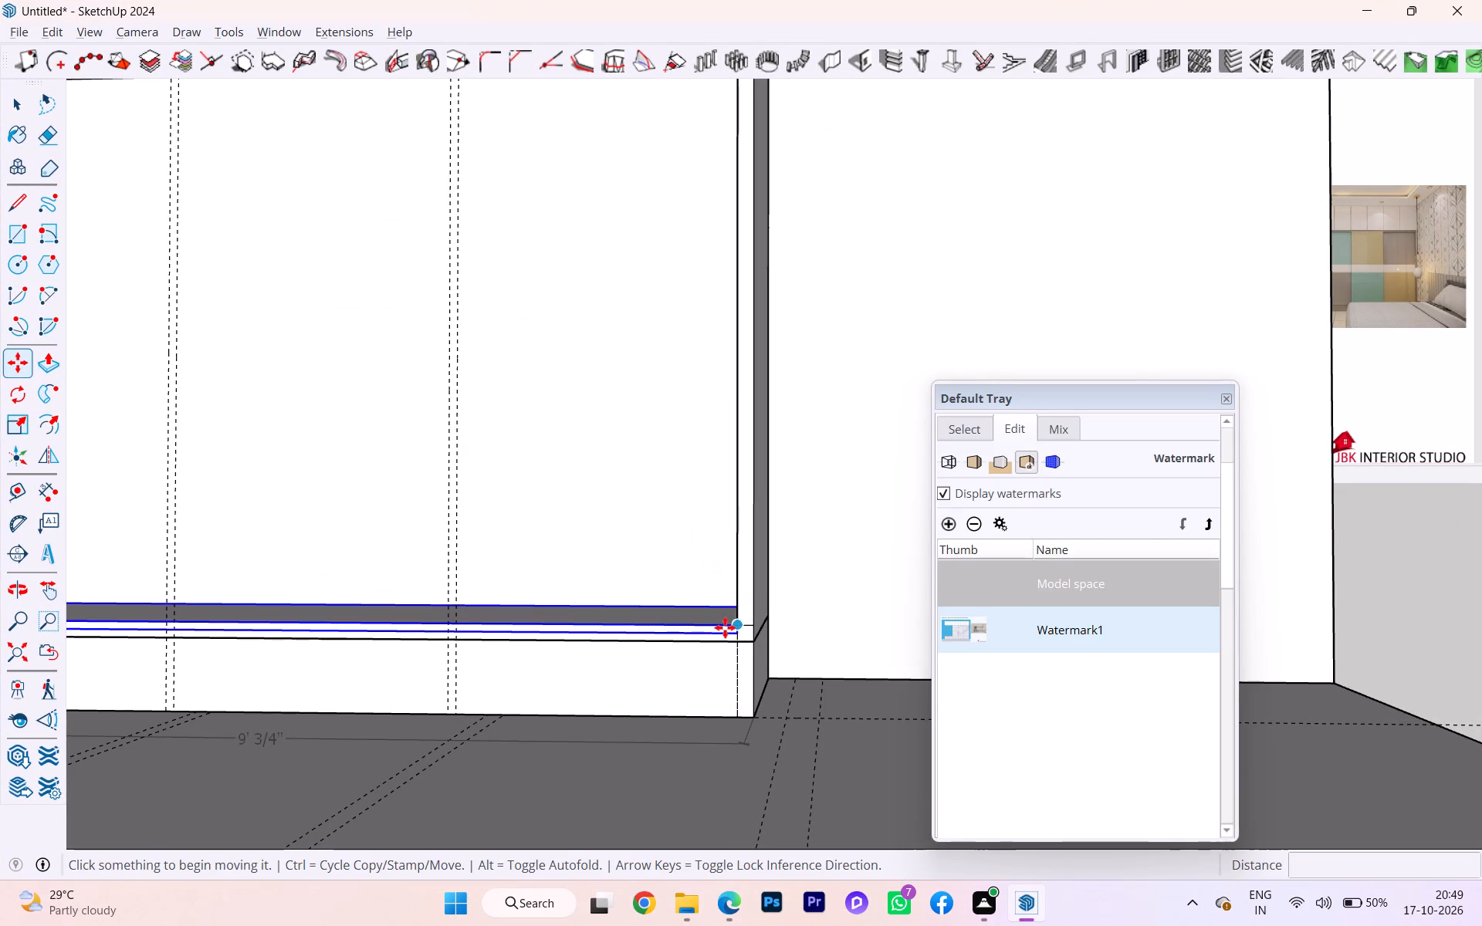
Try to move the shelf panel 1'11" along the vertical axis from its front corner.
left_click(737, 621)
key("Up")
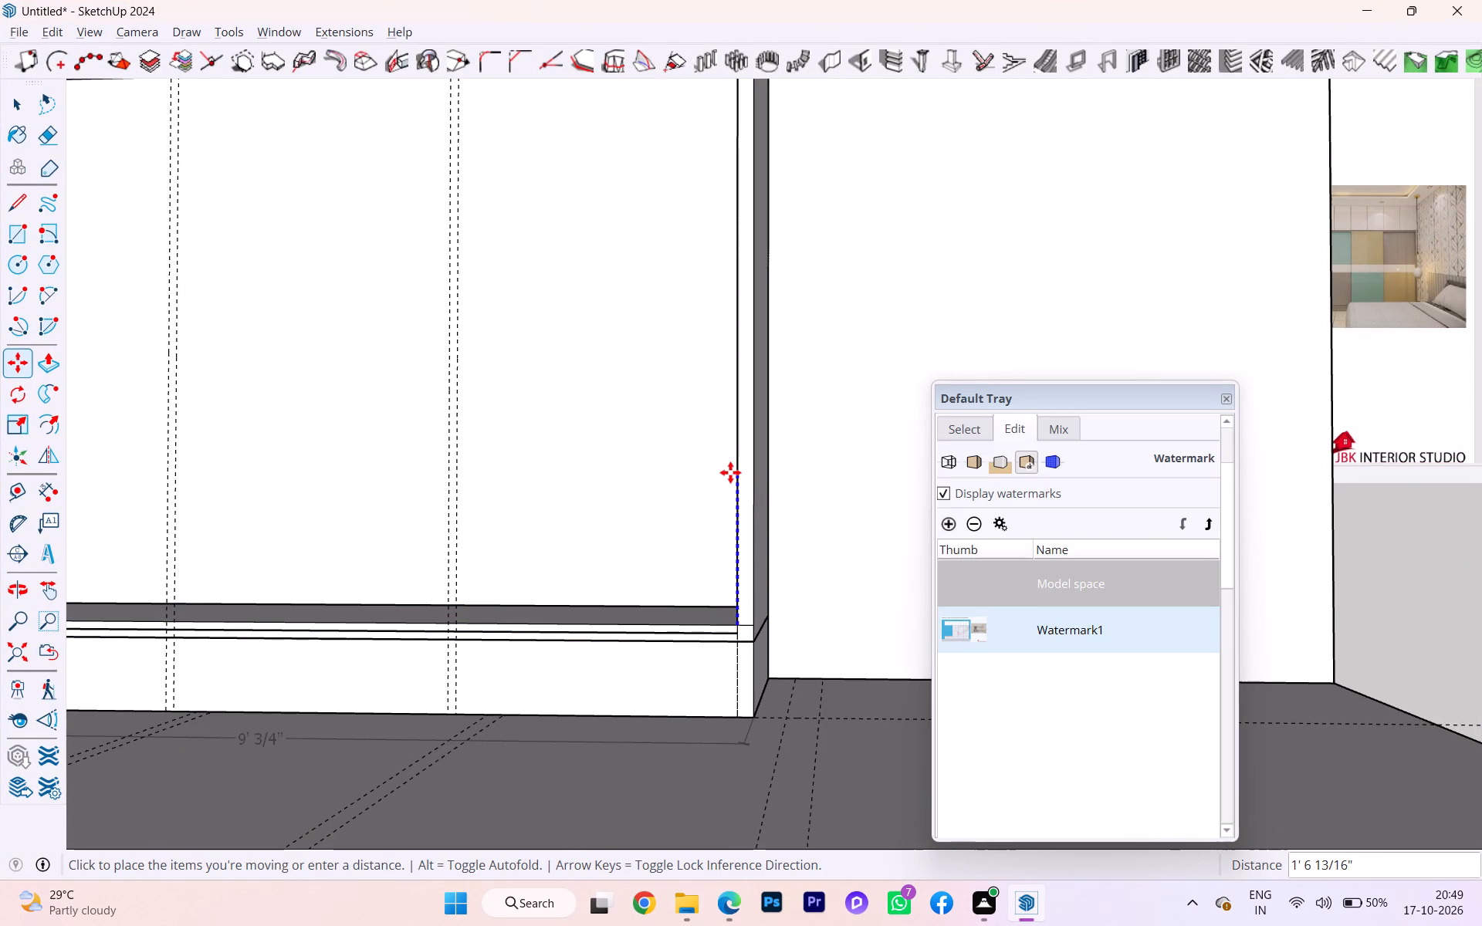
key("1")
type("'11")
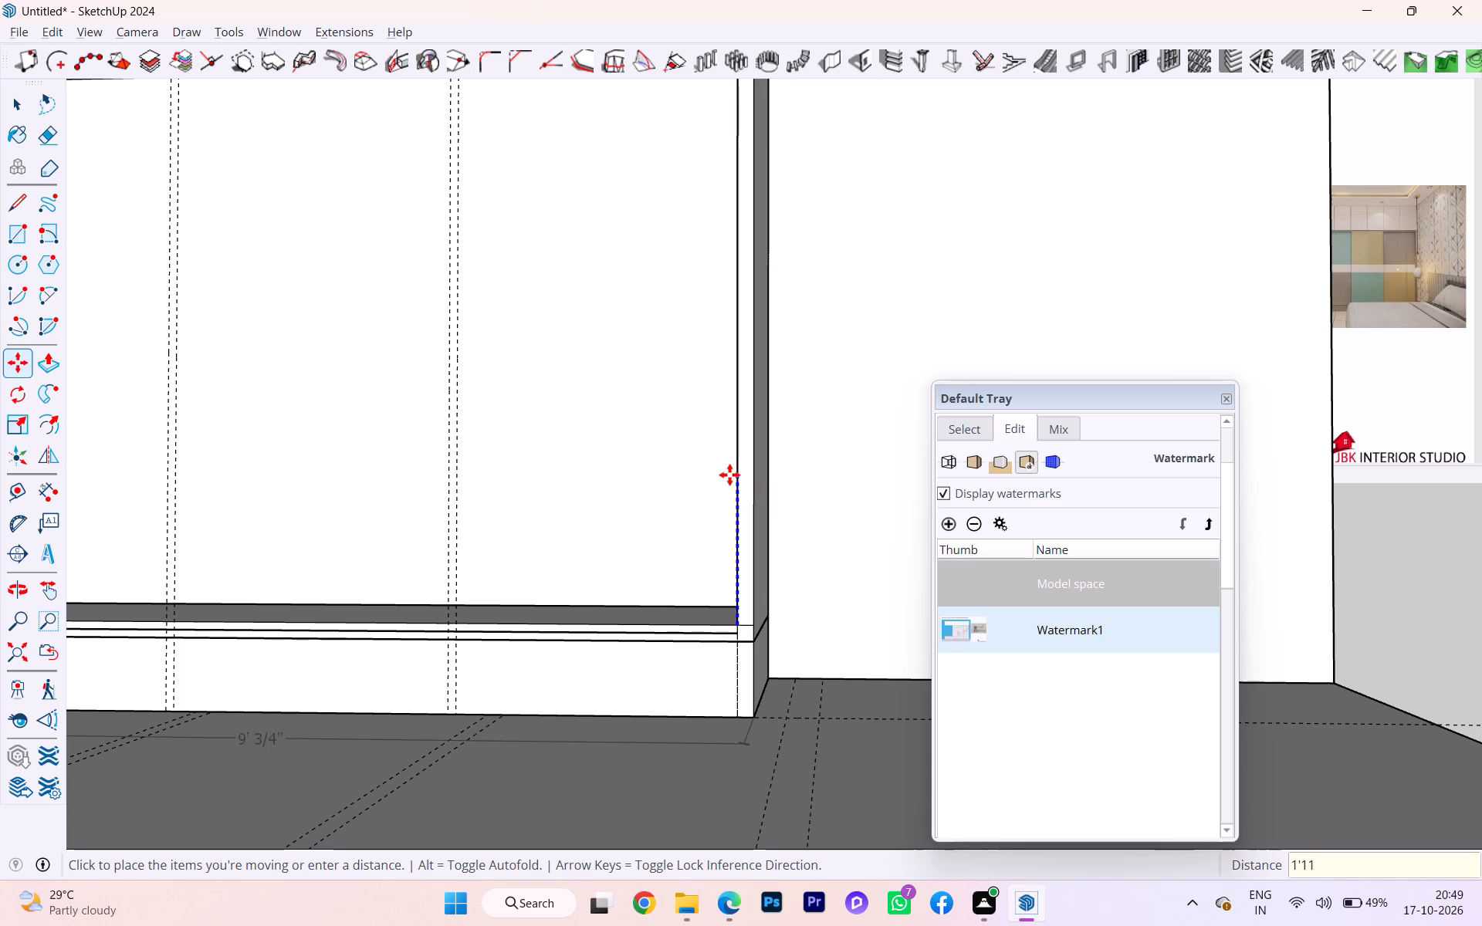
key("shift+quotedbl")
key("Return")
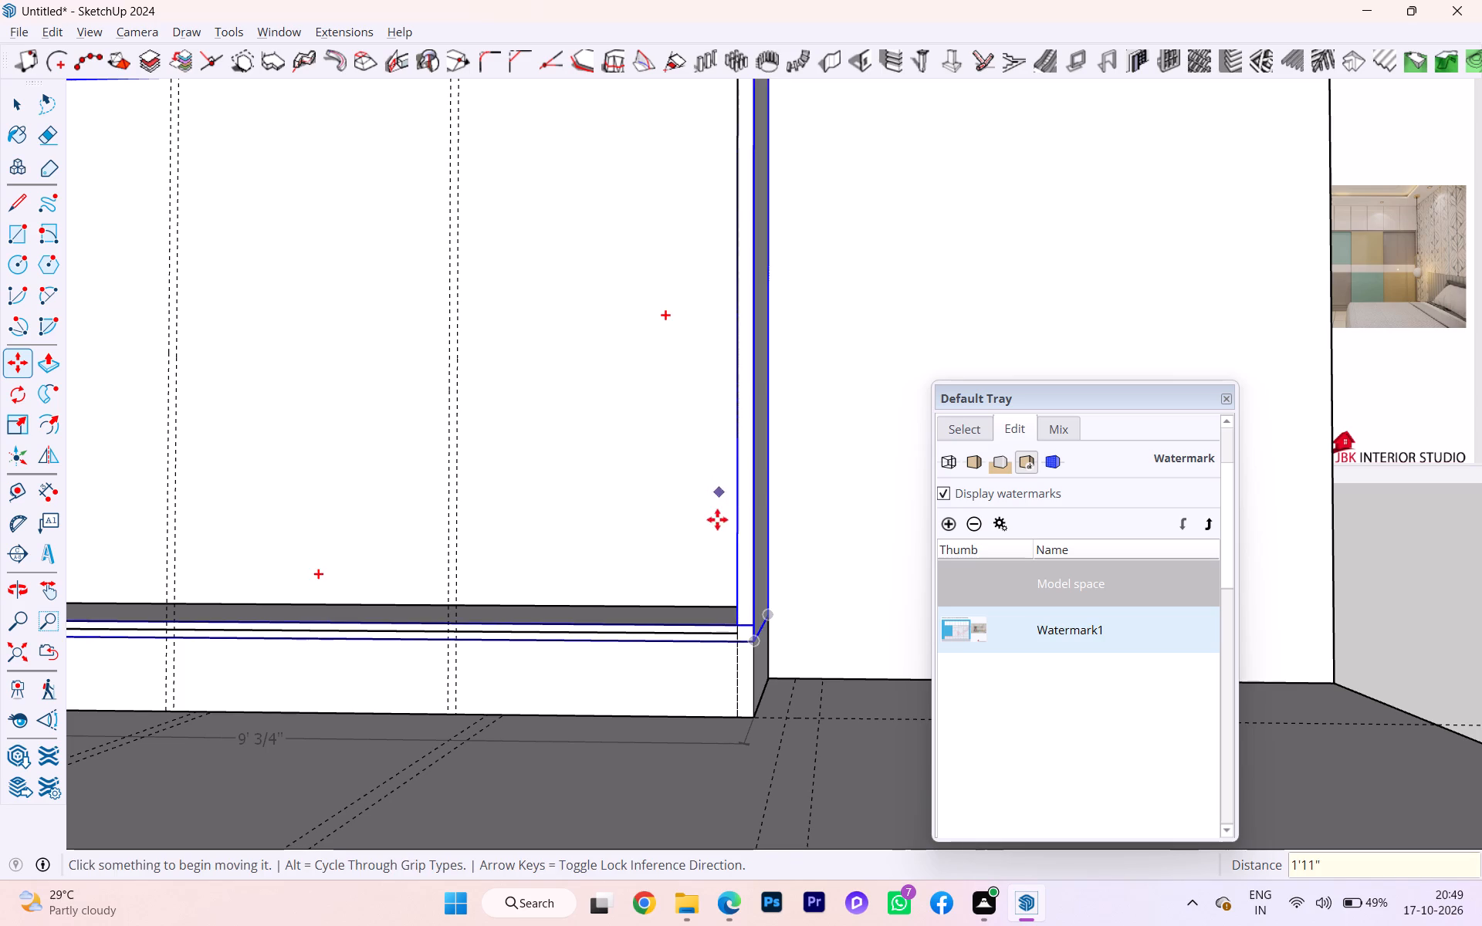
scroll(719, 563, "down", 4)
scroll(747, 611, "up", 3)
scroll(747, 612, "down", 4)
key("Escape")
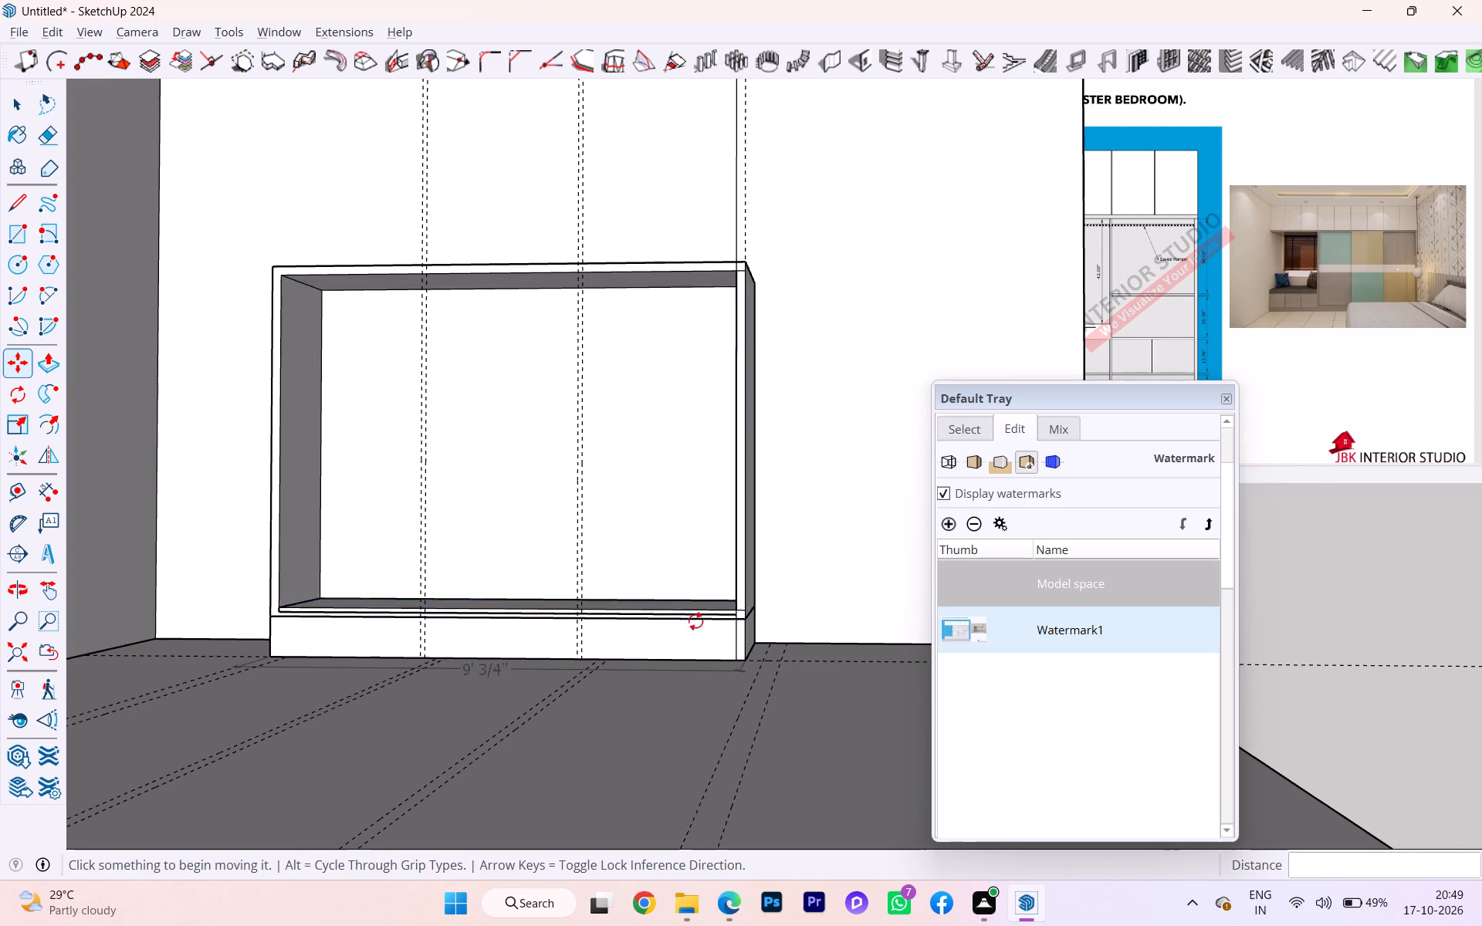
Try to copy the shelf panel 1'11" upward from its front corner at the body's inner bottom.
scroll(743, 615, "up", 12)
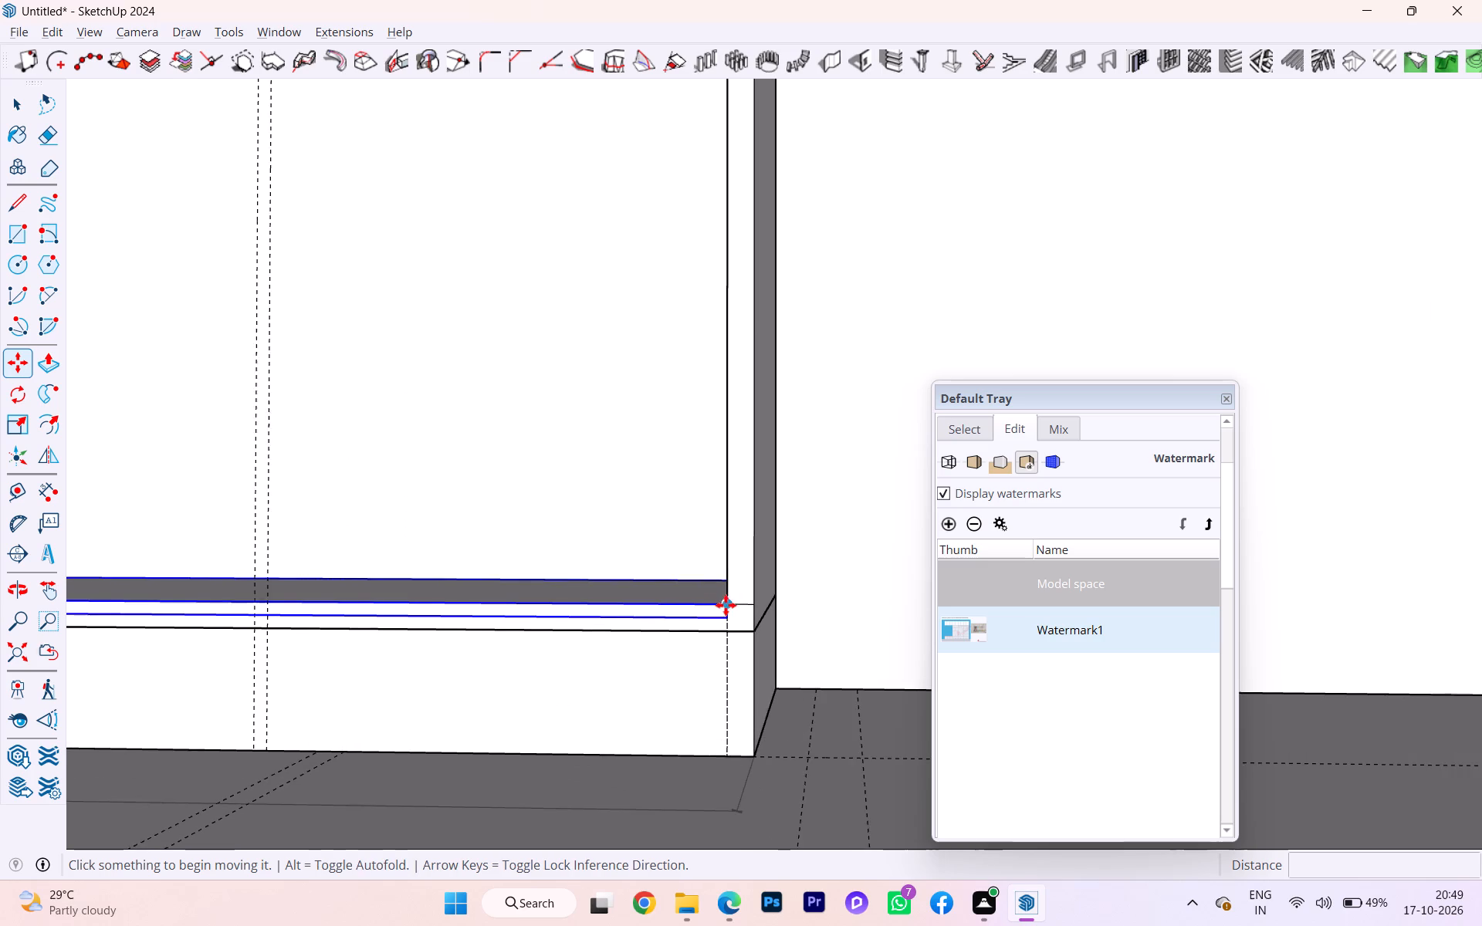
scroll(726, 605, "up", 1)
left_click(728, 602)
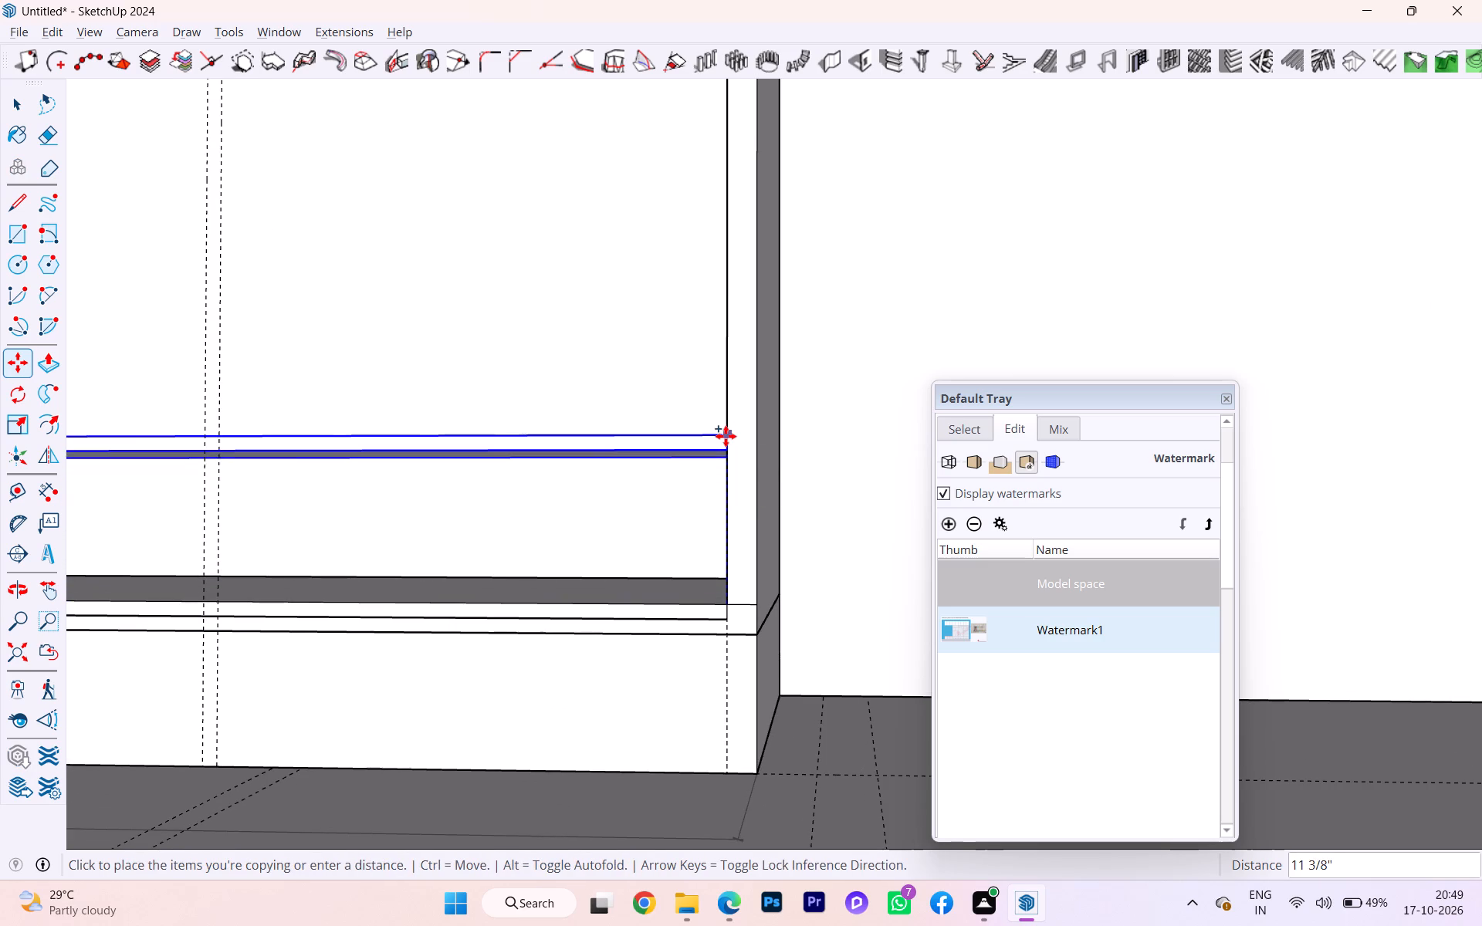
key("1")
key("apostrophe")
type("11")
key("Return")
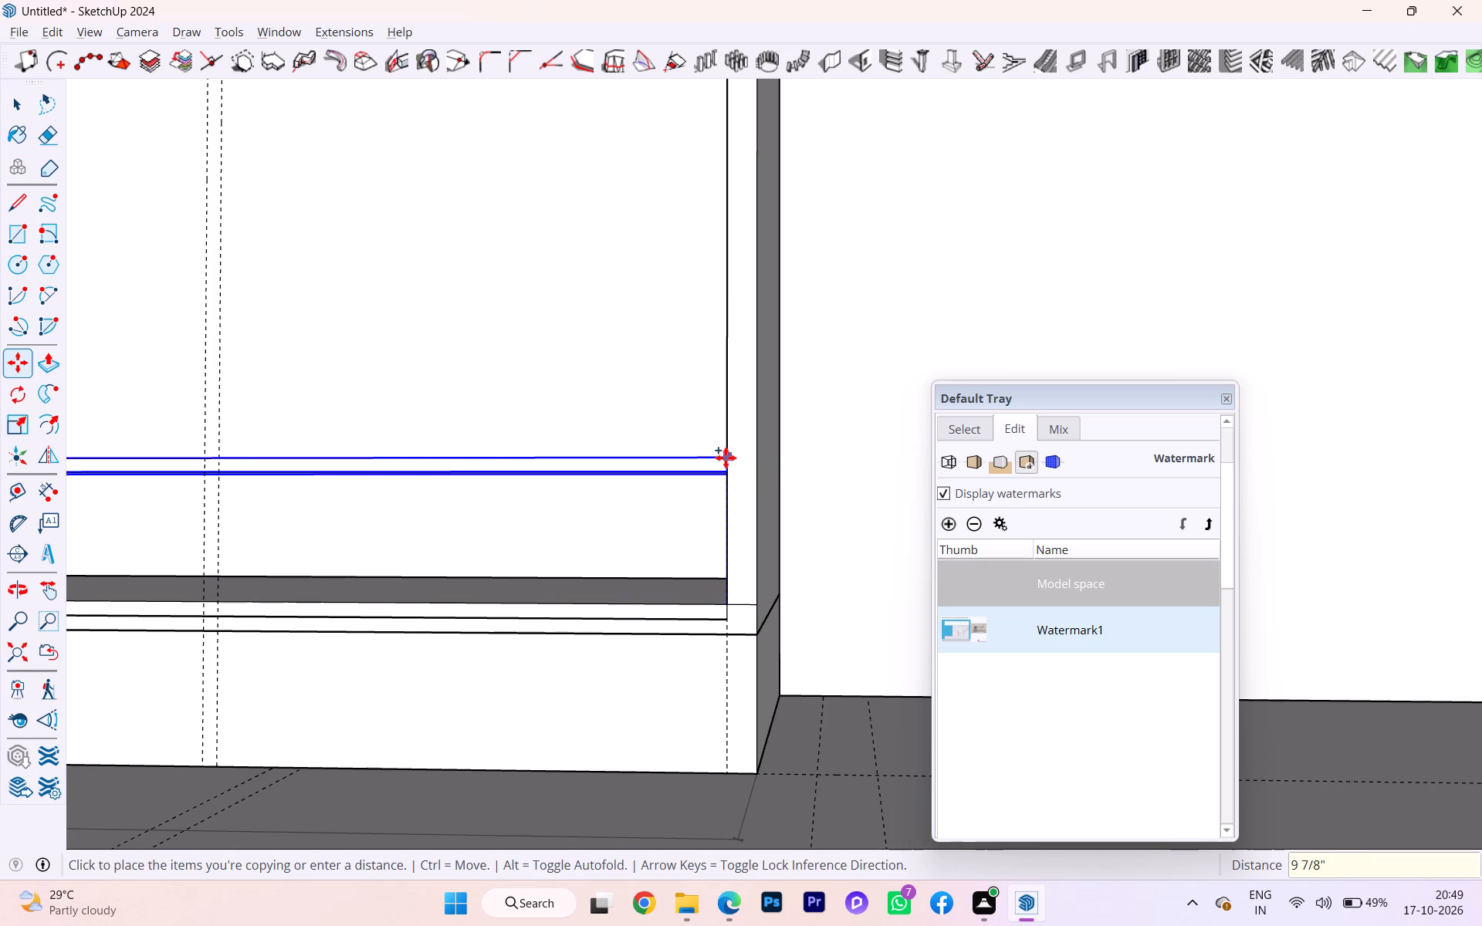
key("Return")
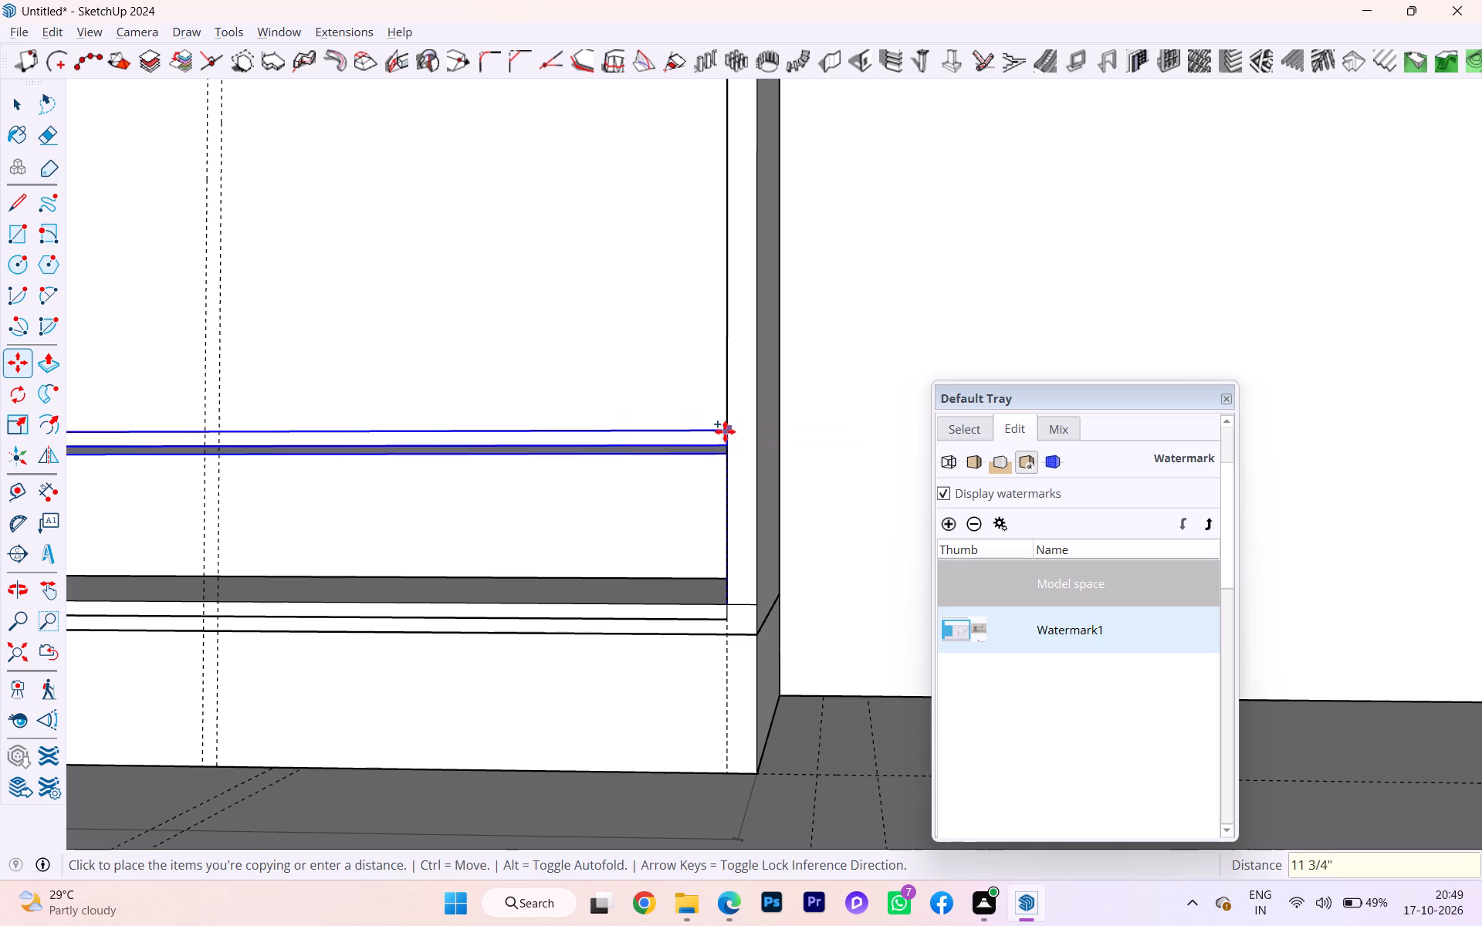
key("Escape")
Close the Default Tray to clear the modelling area.
scroll(802, 432, "down", 2)
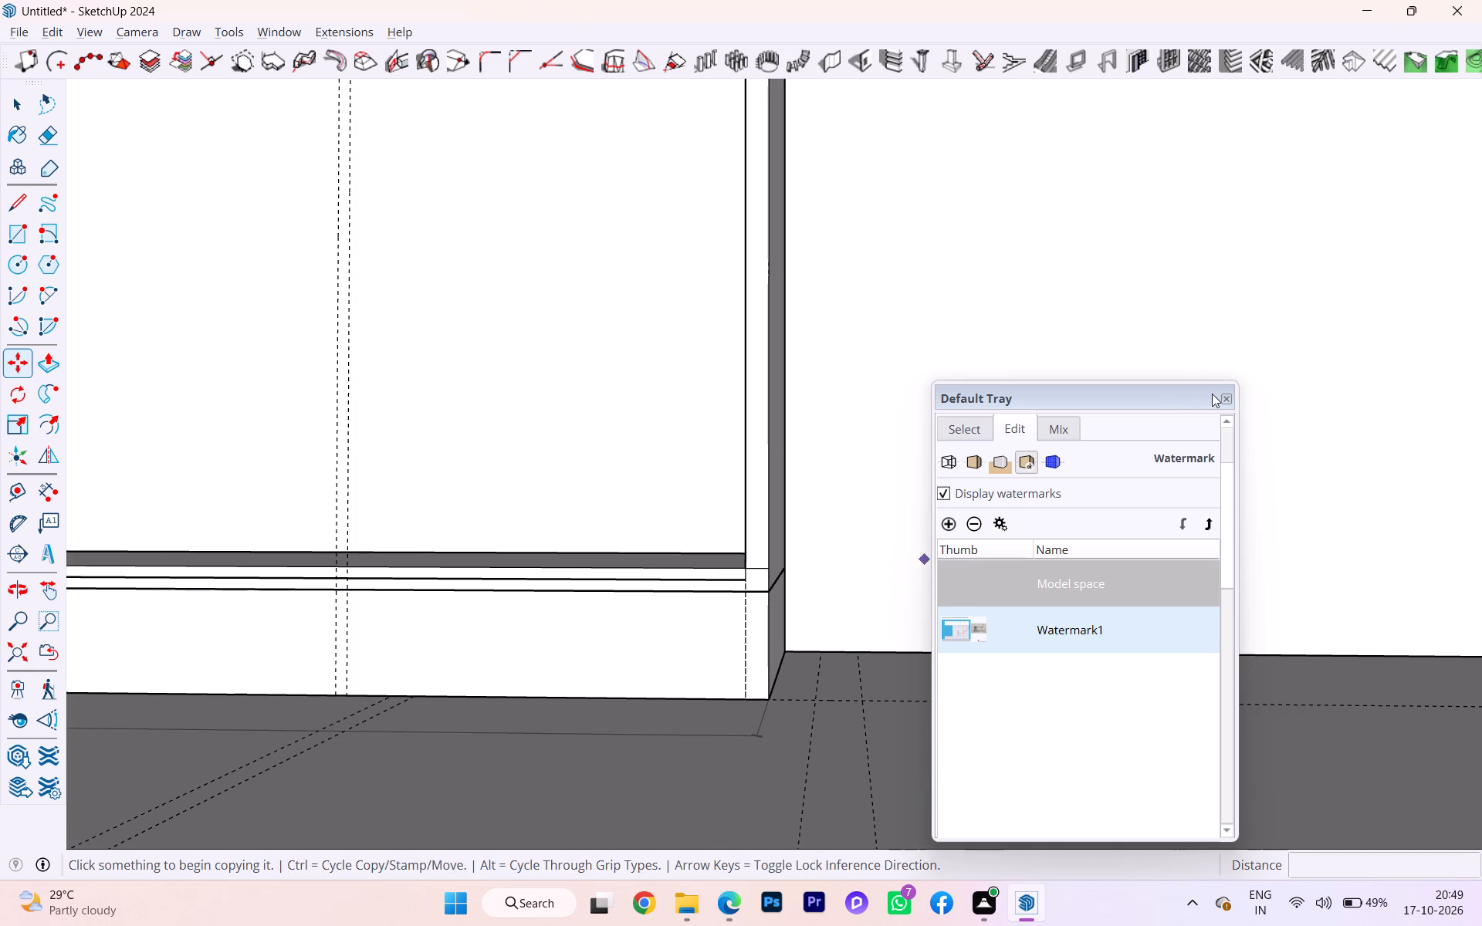
left_click(1227, 395)
Move the shelf panel 1'11" straight up from the wardrobe body's inner bottom, locked to the vertical axis.
scroll(790, 542, "down", 4)
scroll(789, 545, "up", 1)
scroll(789, 545, "down", 2)
scroll(779, 591, "up", 1)
scroll(777, 595, "down", 1)
scroll(758, 577, "up", 2)
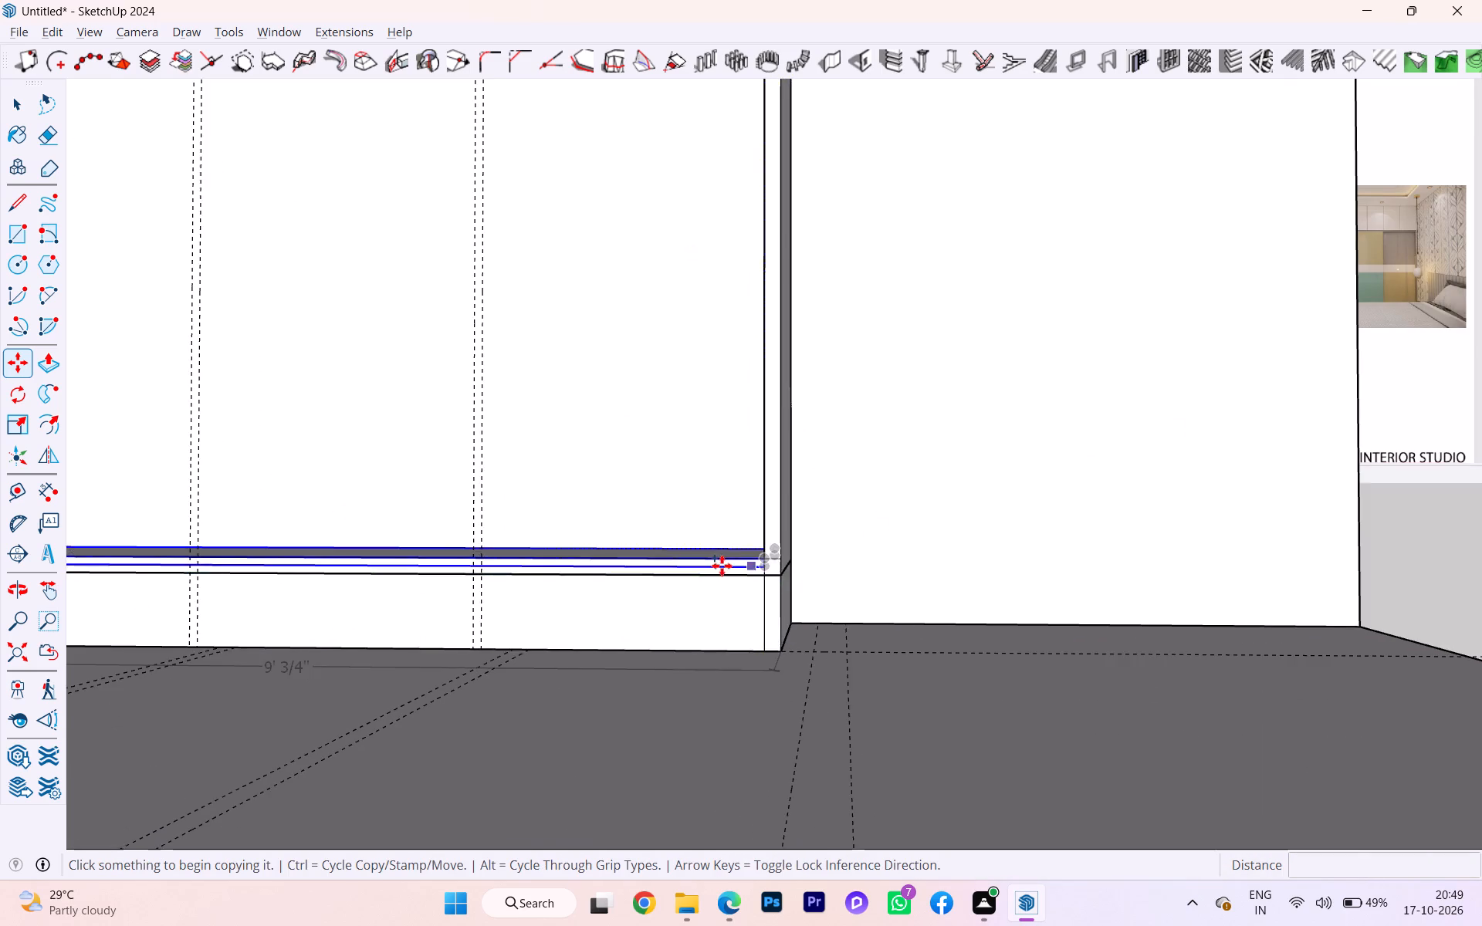
scroll(721, 566, "down", 7)
middle_click_drag(717, 589, 713, 694)
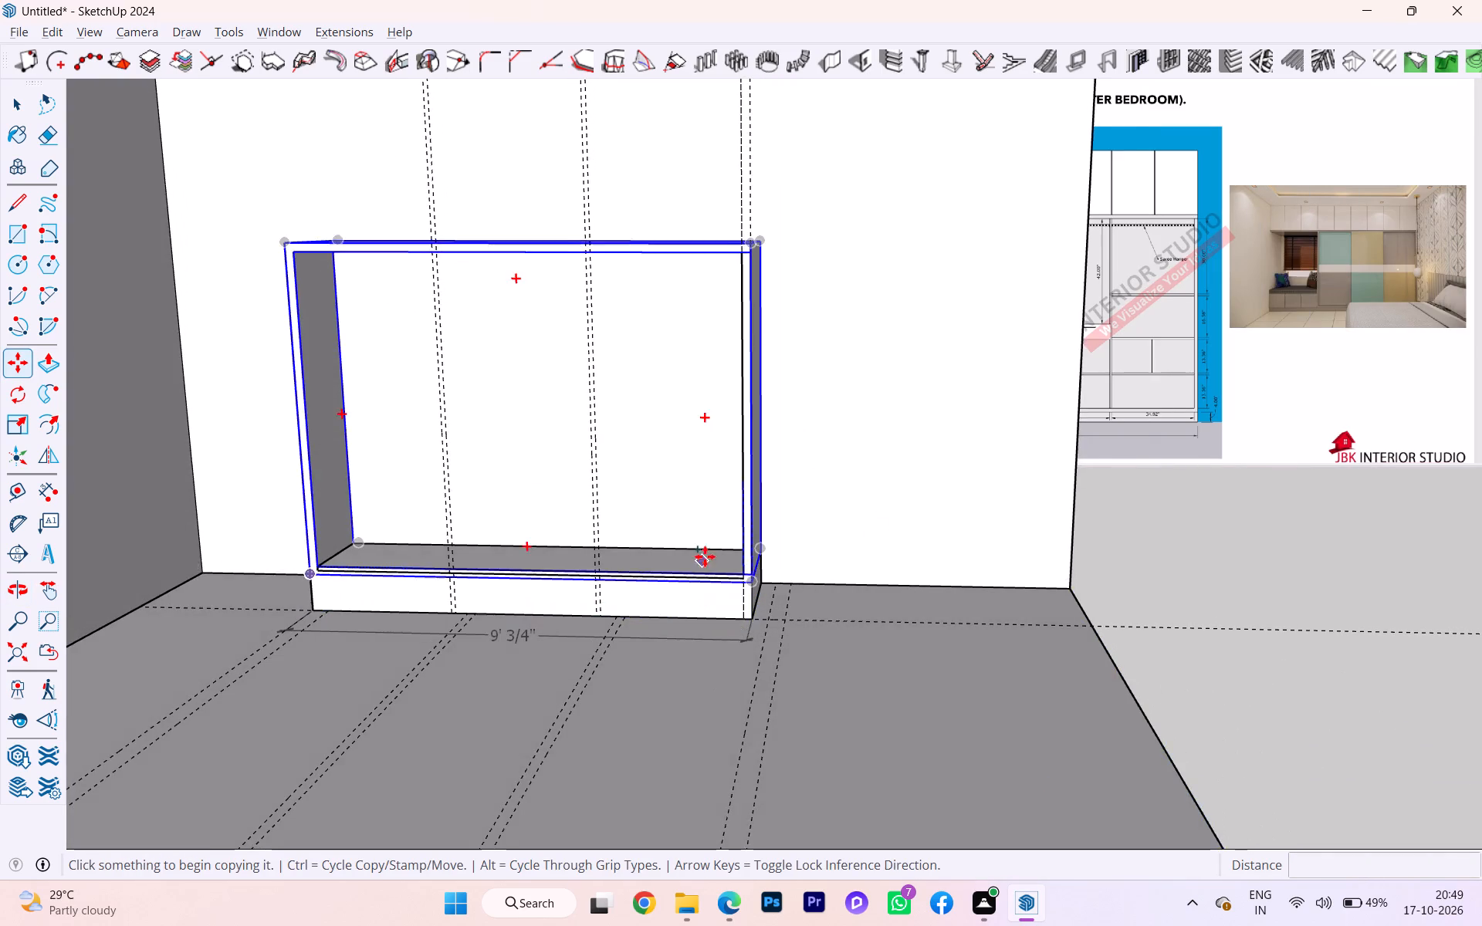
scroll(705, 556, "down", 1)
scroll(705, 556, "up", 2)
key("space")
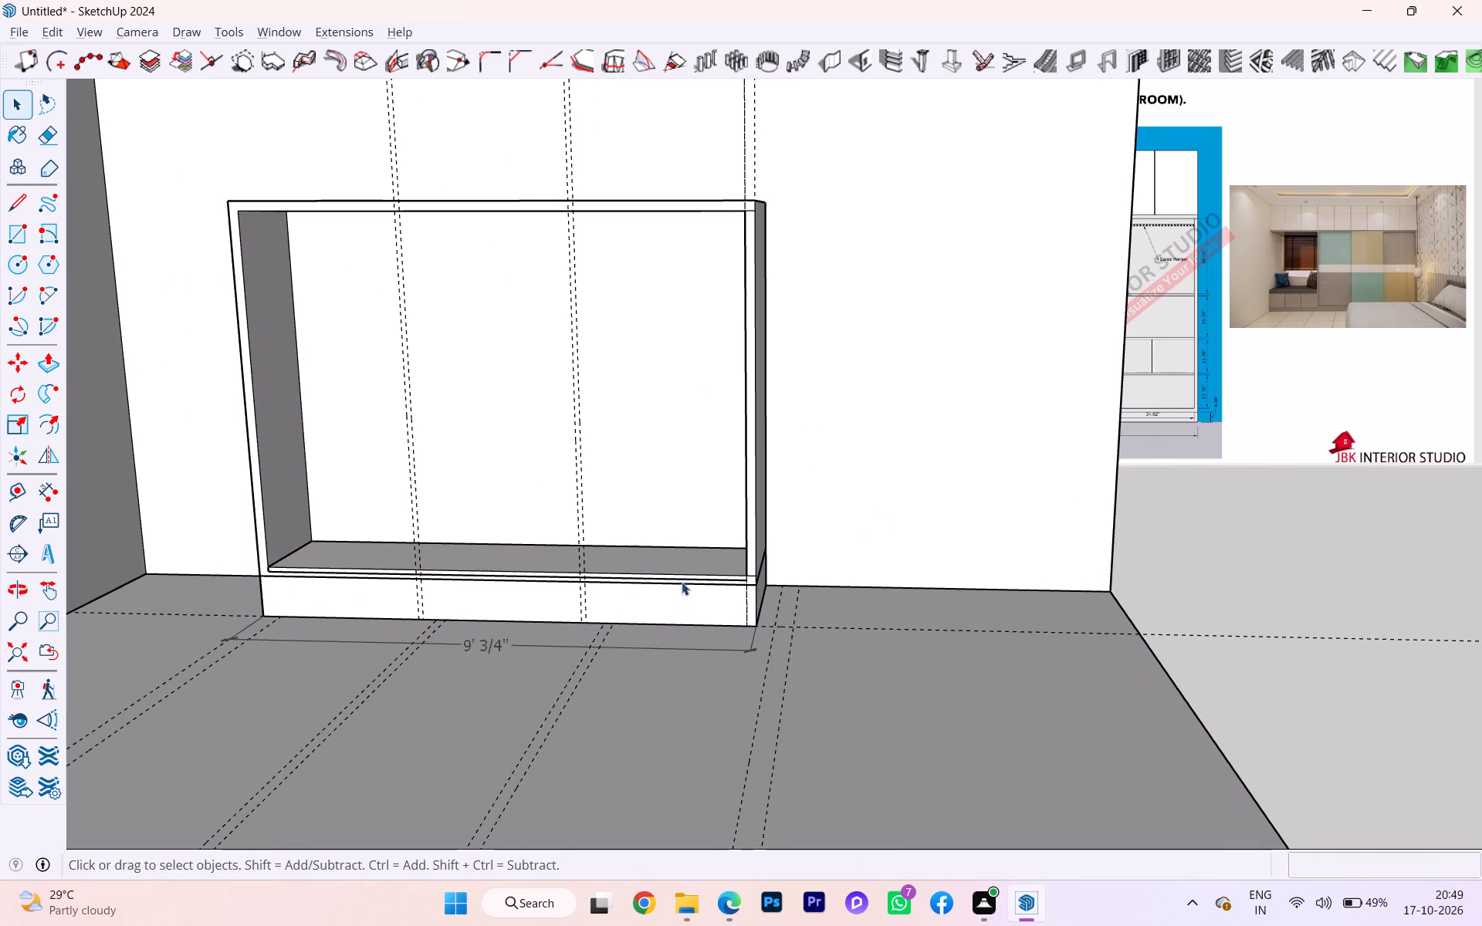
left_click(679, 569)
key("m")
key("Return")
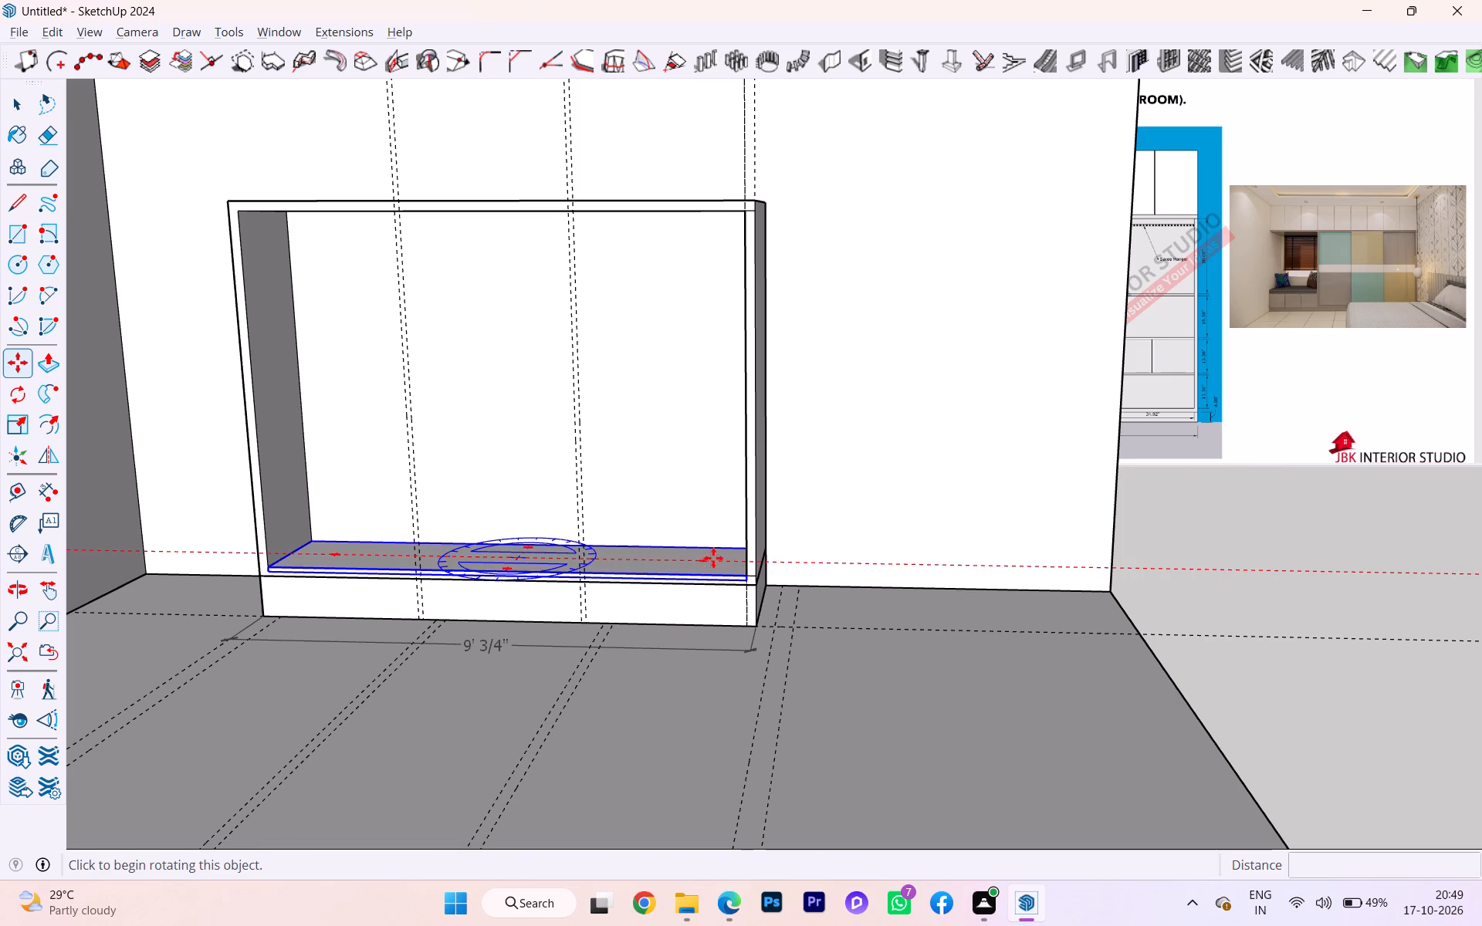
left_click(749, 577)
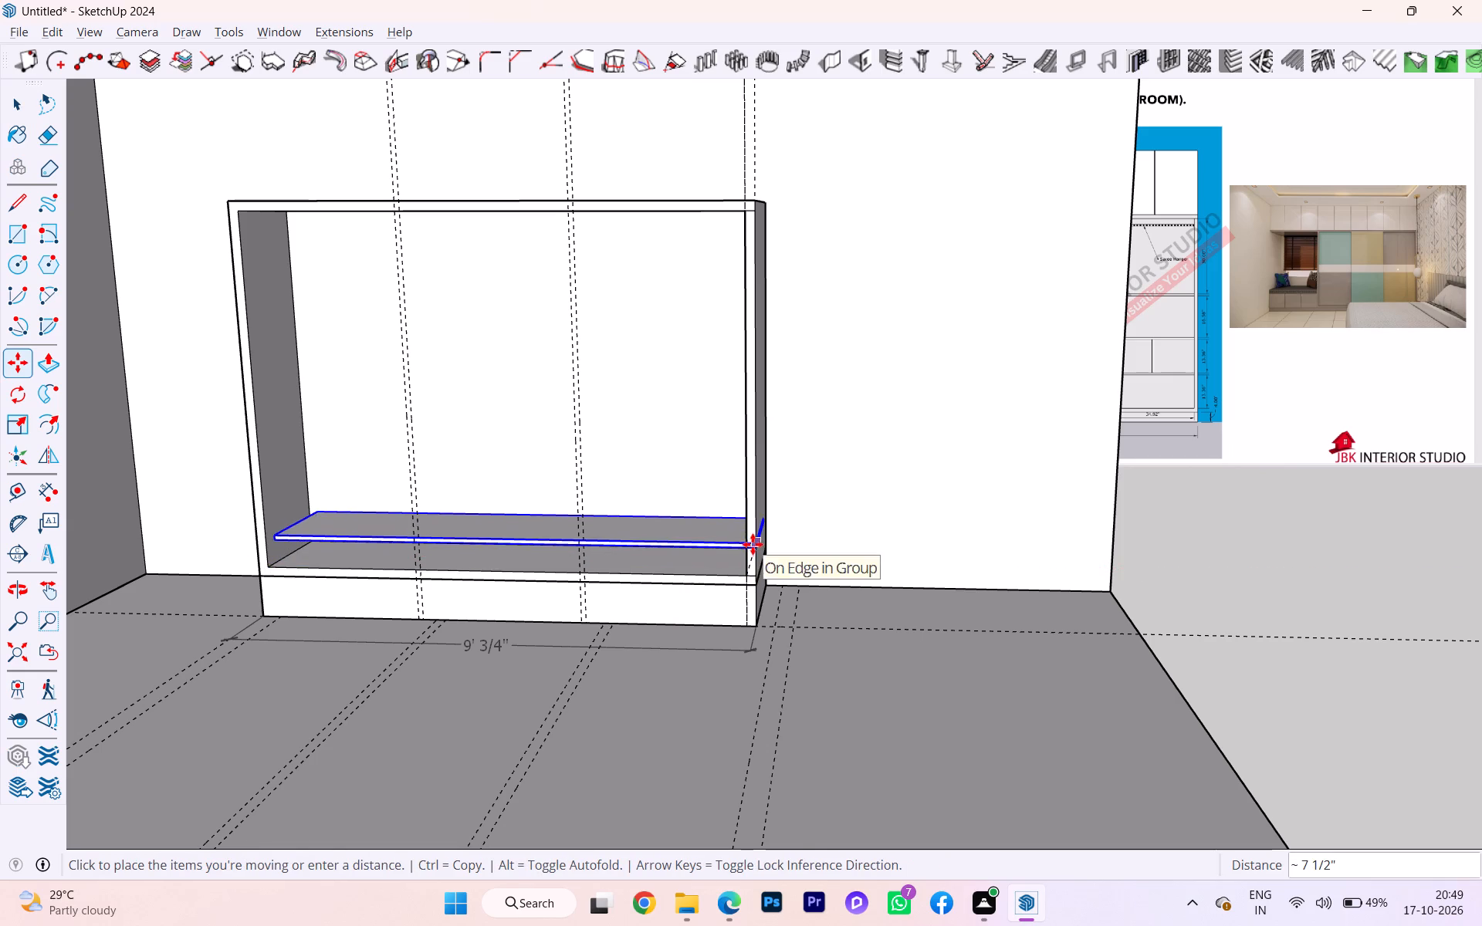
key("Up")
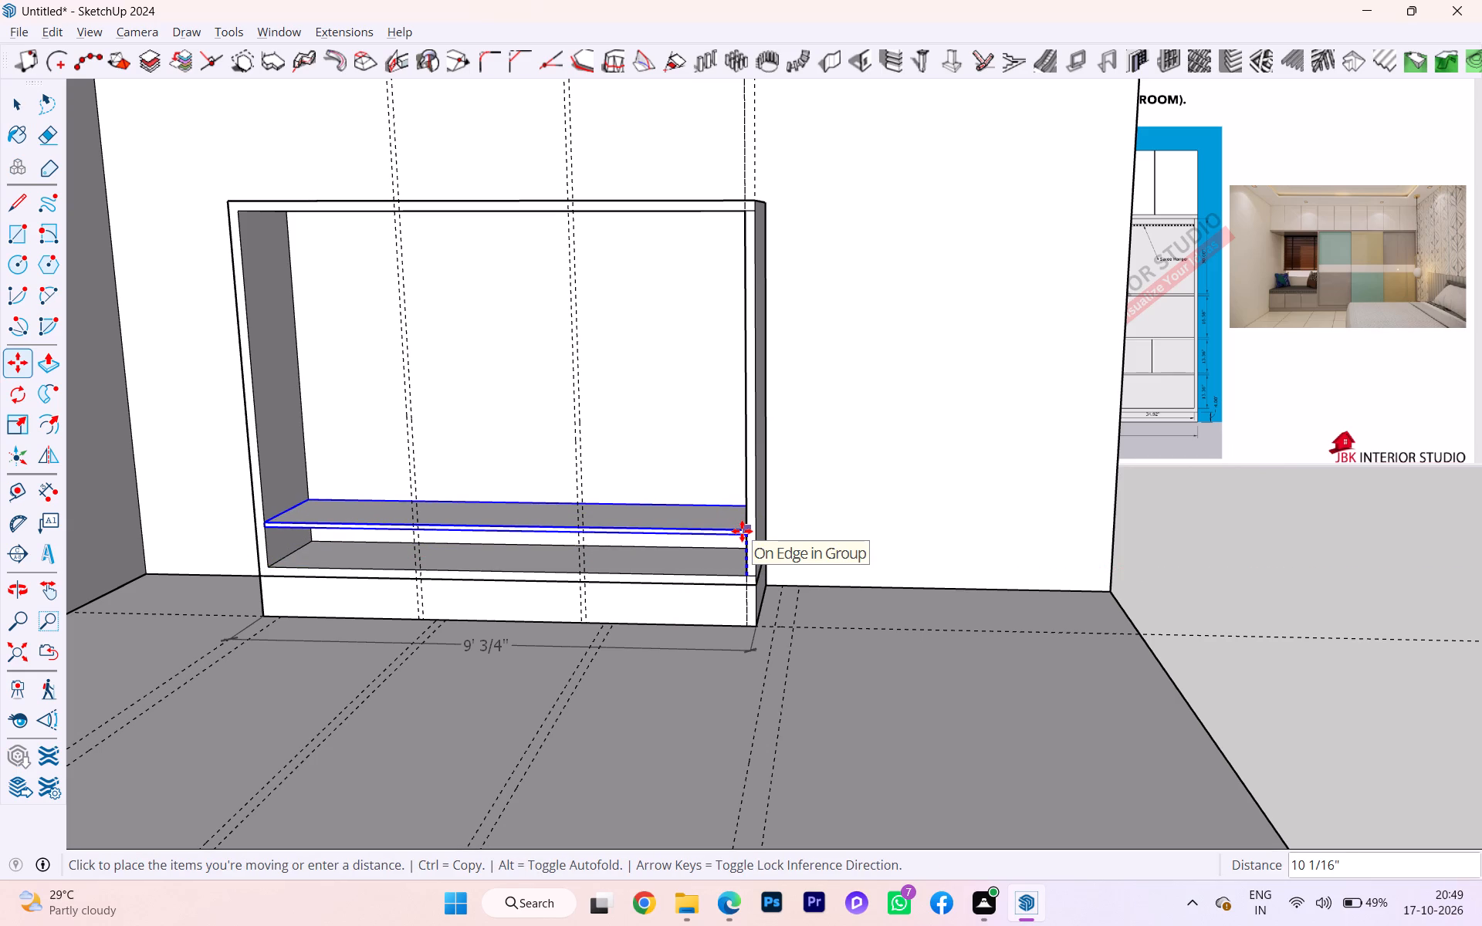
type("1'")
type("11")
key("Return")
Copy the raised shelf panel 1'11" straight up to form a second shelf in the wardrobe body.
scroll(743, 453, "up", 1)
scroll(743, 453, "down", 1)
scroll(743, 453, "up", 3)
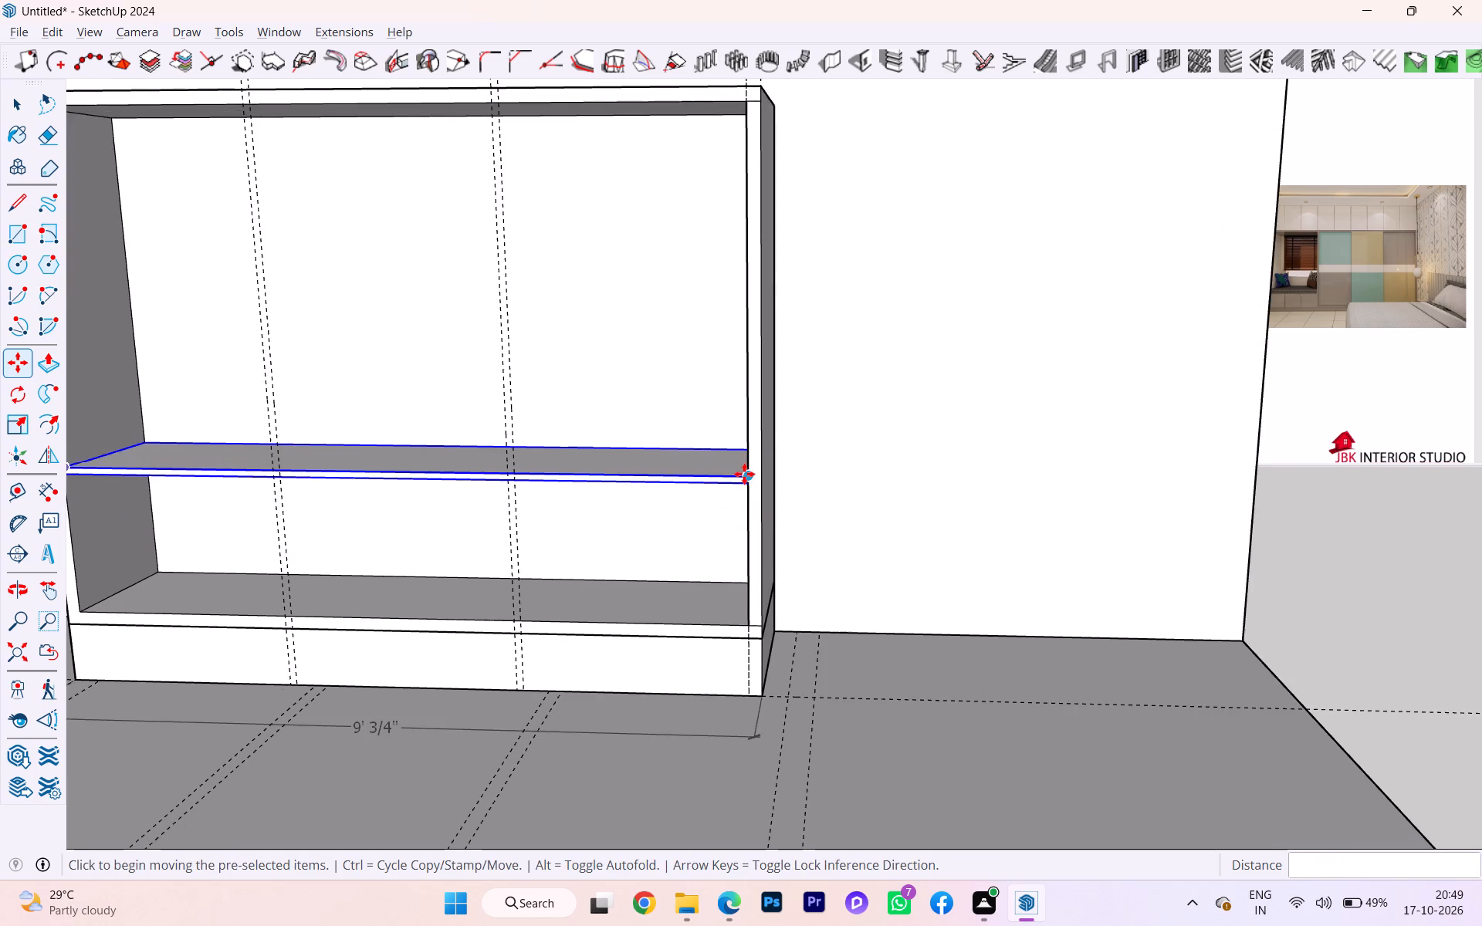
scroll(745, 474, "up", 1)
left_click(745, 474)
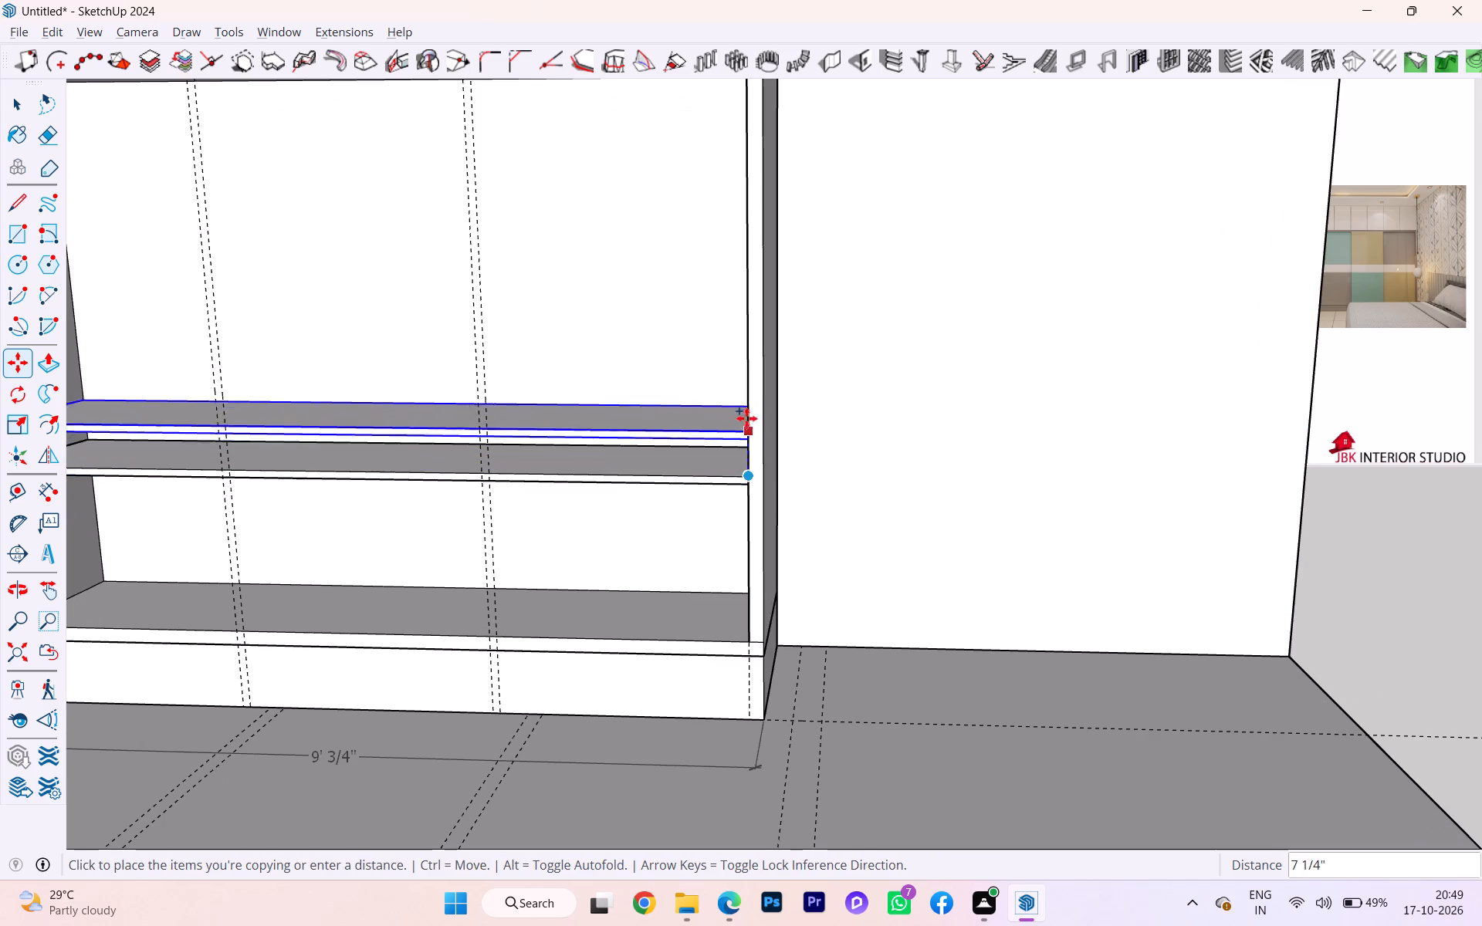
scroll(742, 384, "down", 2)
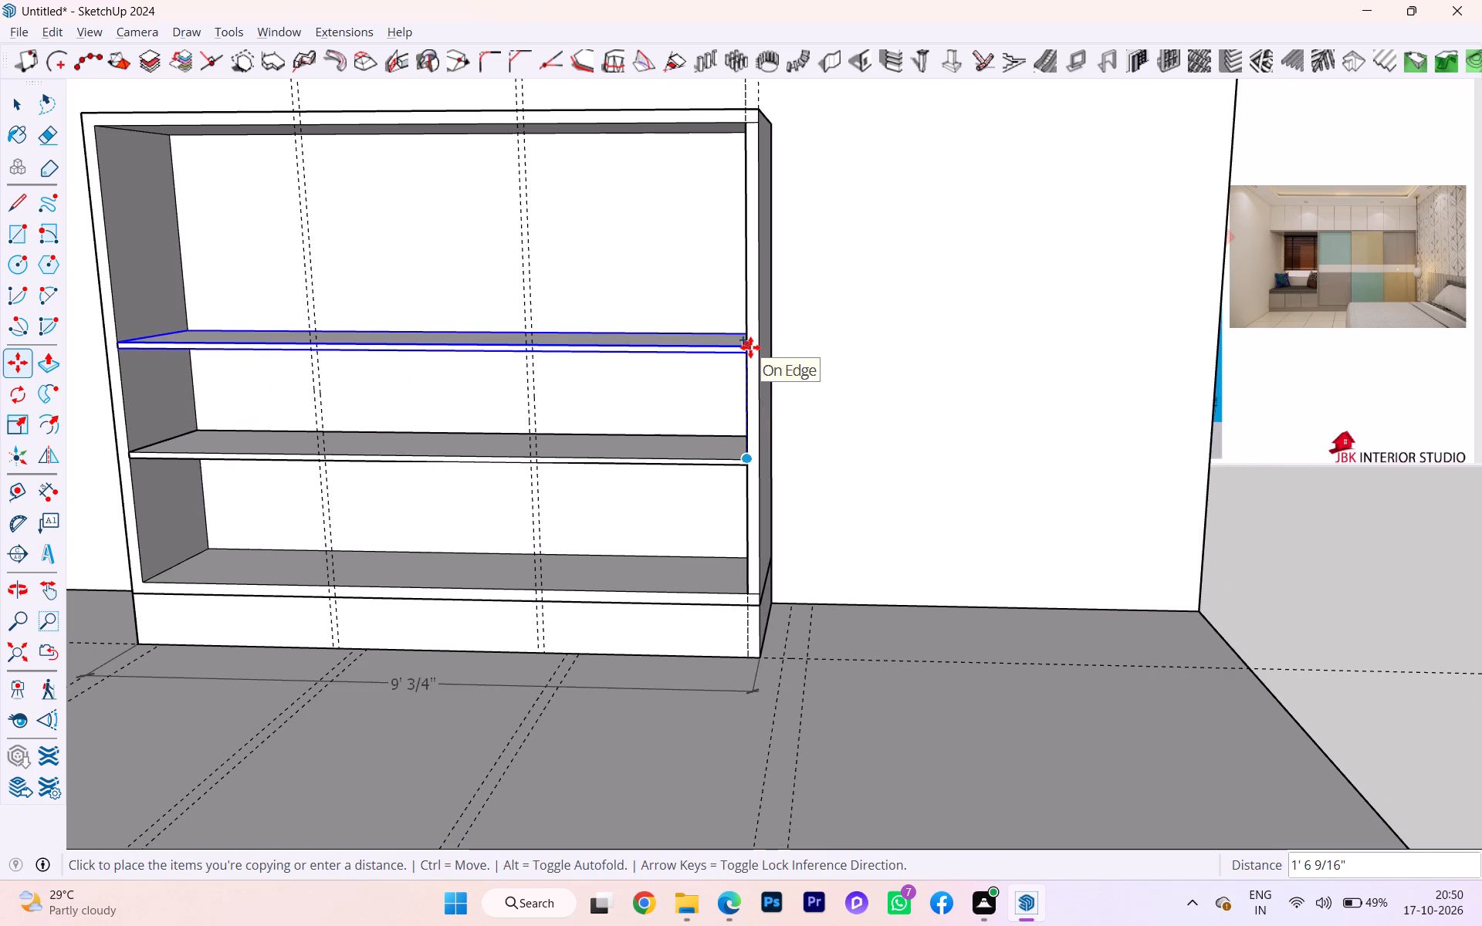
type("1'11")
key("Return")
scroll(726, 370, "down", 5)
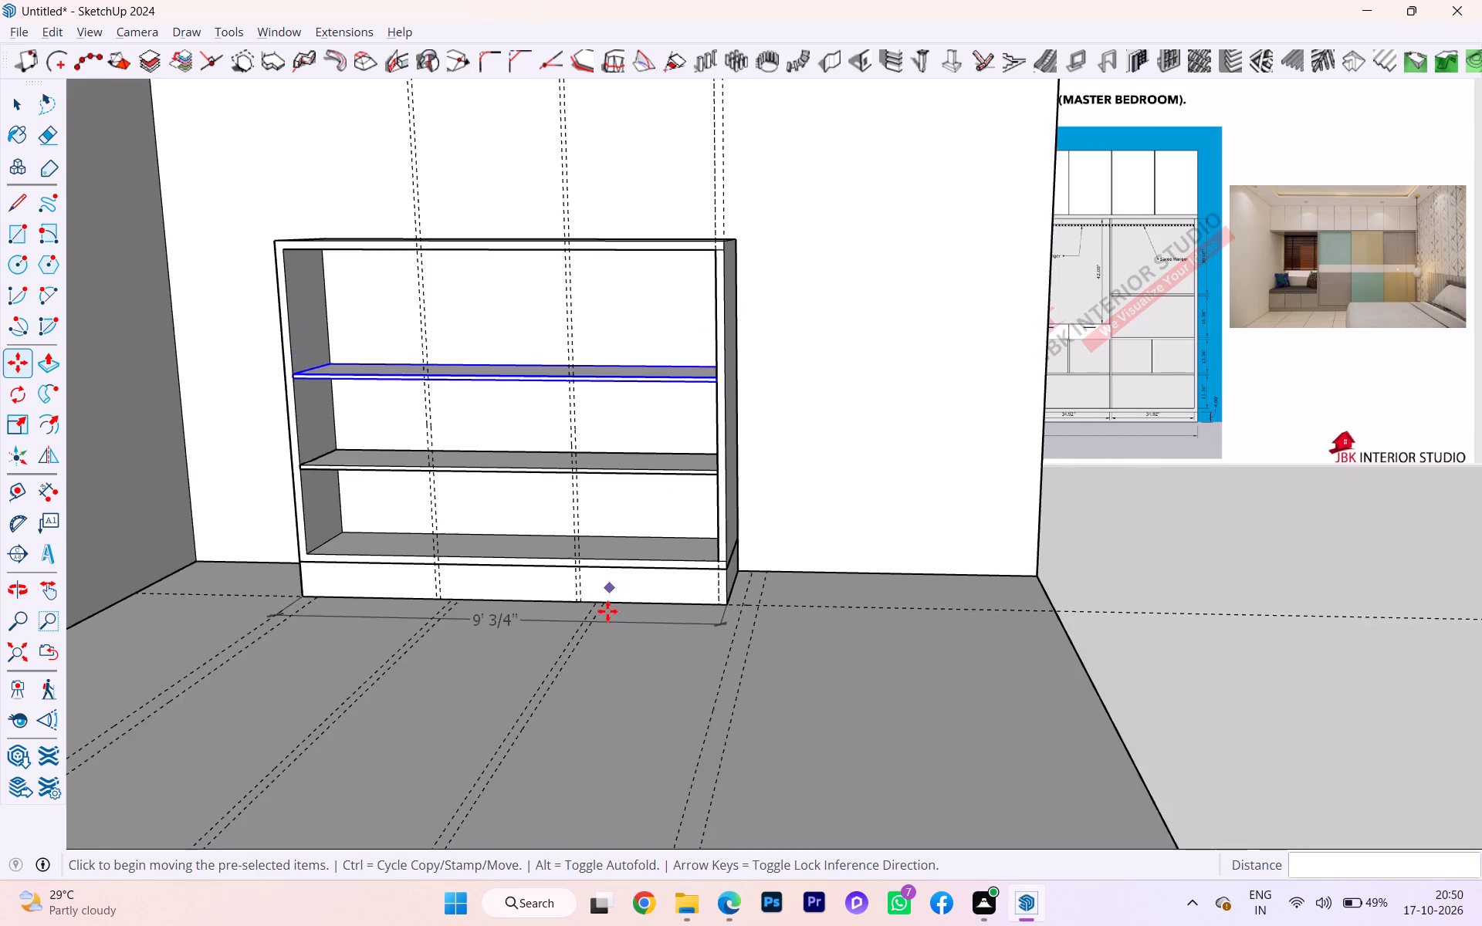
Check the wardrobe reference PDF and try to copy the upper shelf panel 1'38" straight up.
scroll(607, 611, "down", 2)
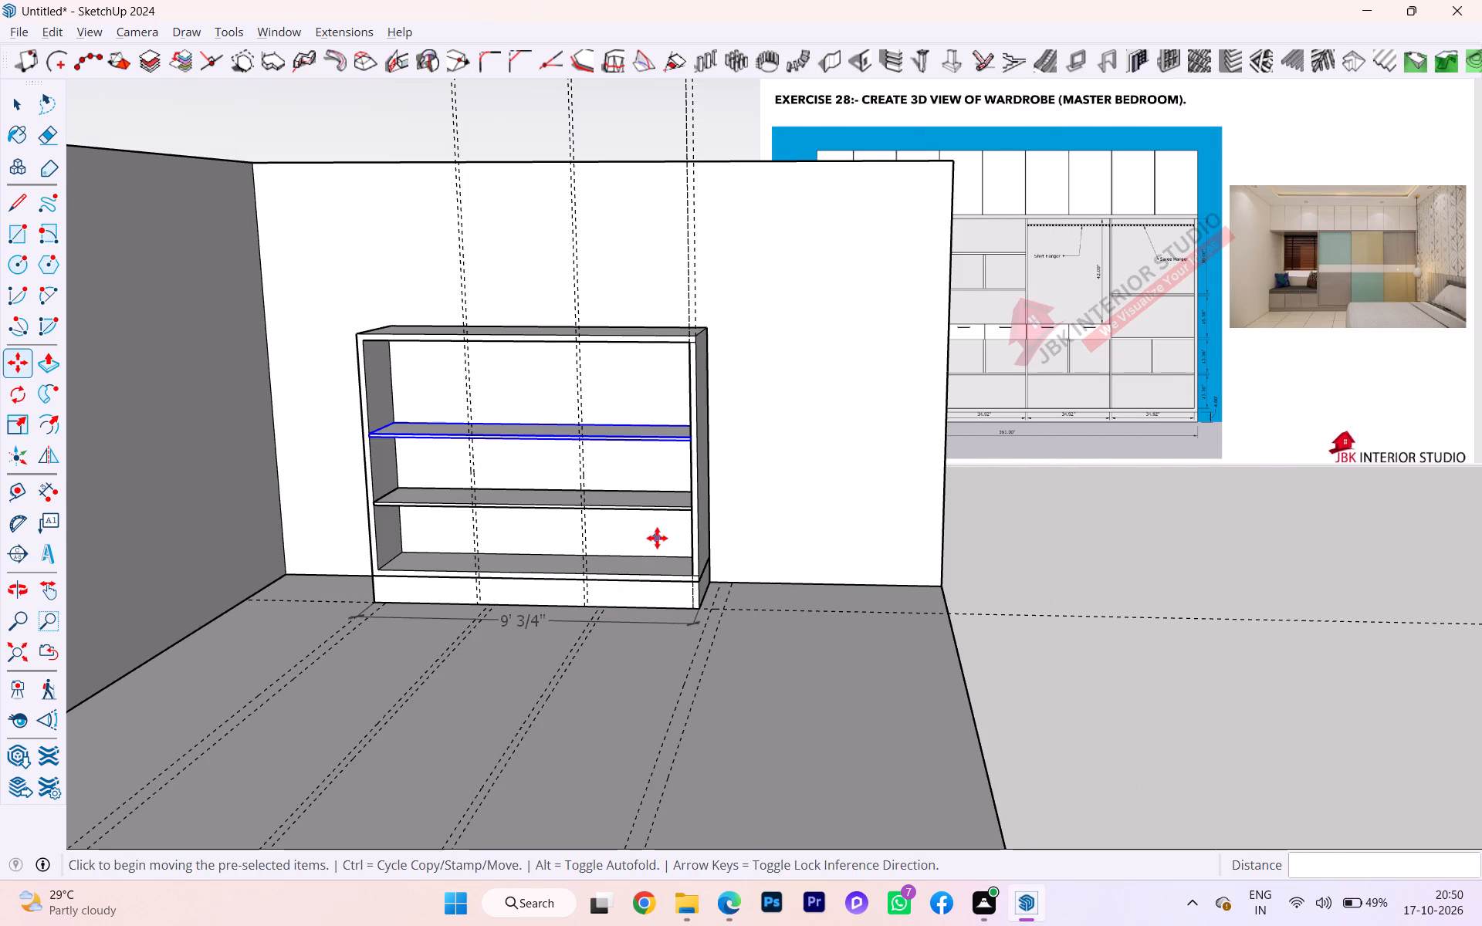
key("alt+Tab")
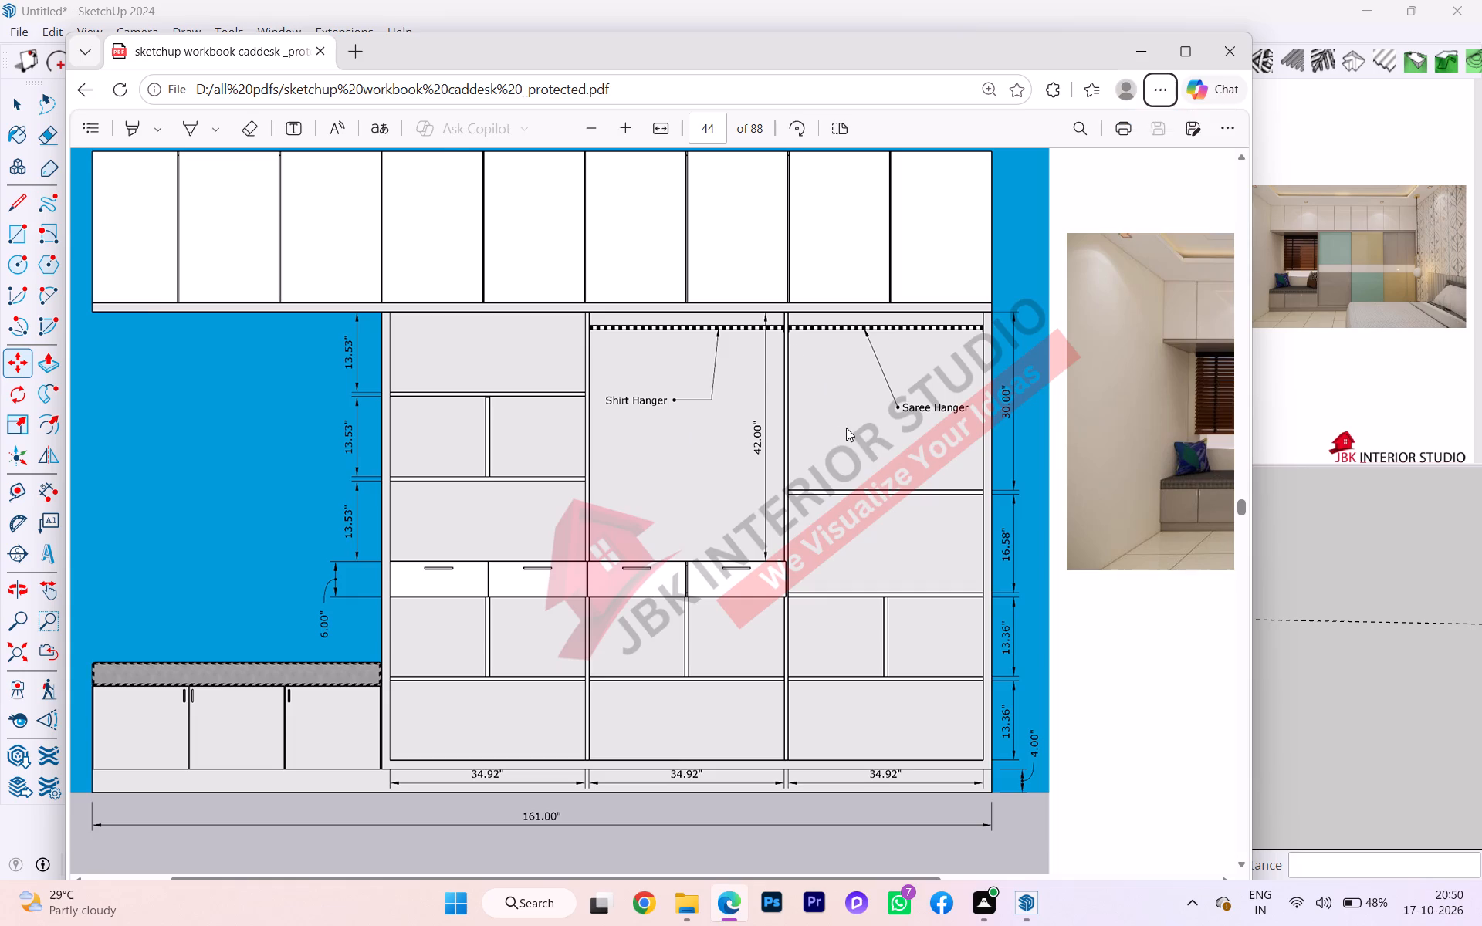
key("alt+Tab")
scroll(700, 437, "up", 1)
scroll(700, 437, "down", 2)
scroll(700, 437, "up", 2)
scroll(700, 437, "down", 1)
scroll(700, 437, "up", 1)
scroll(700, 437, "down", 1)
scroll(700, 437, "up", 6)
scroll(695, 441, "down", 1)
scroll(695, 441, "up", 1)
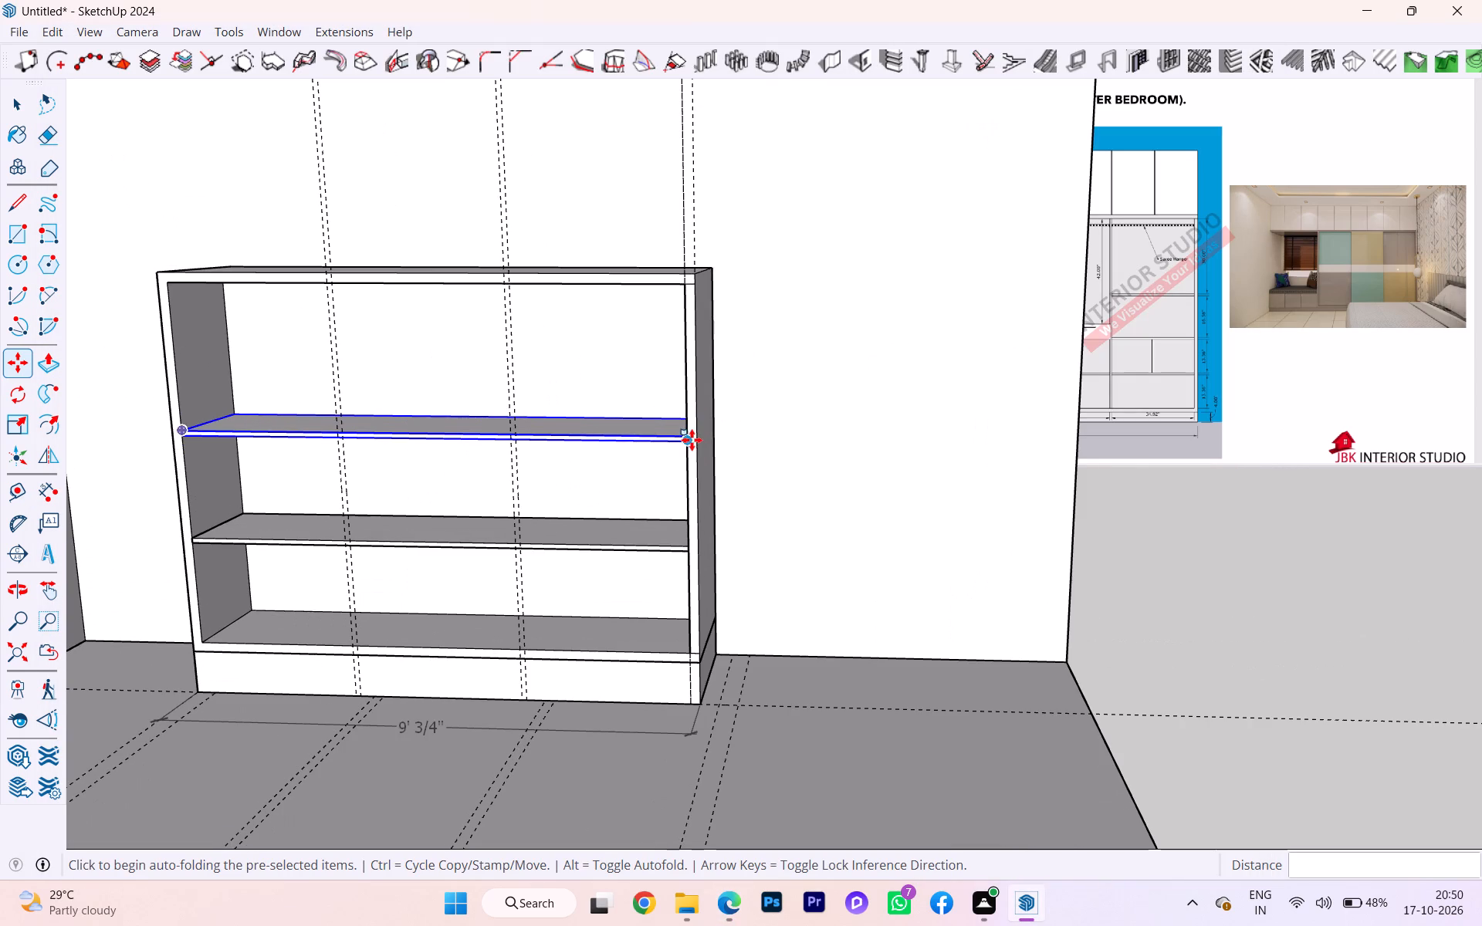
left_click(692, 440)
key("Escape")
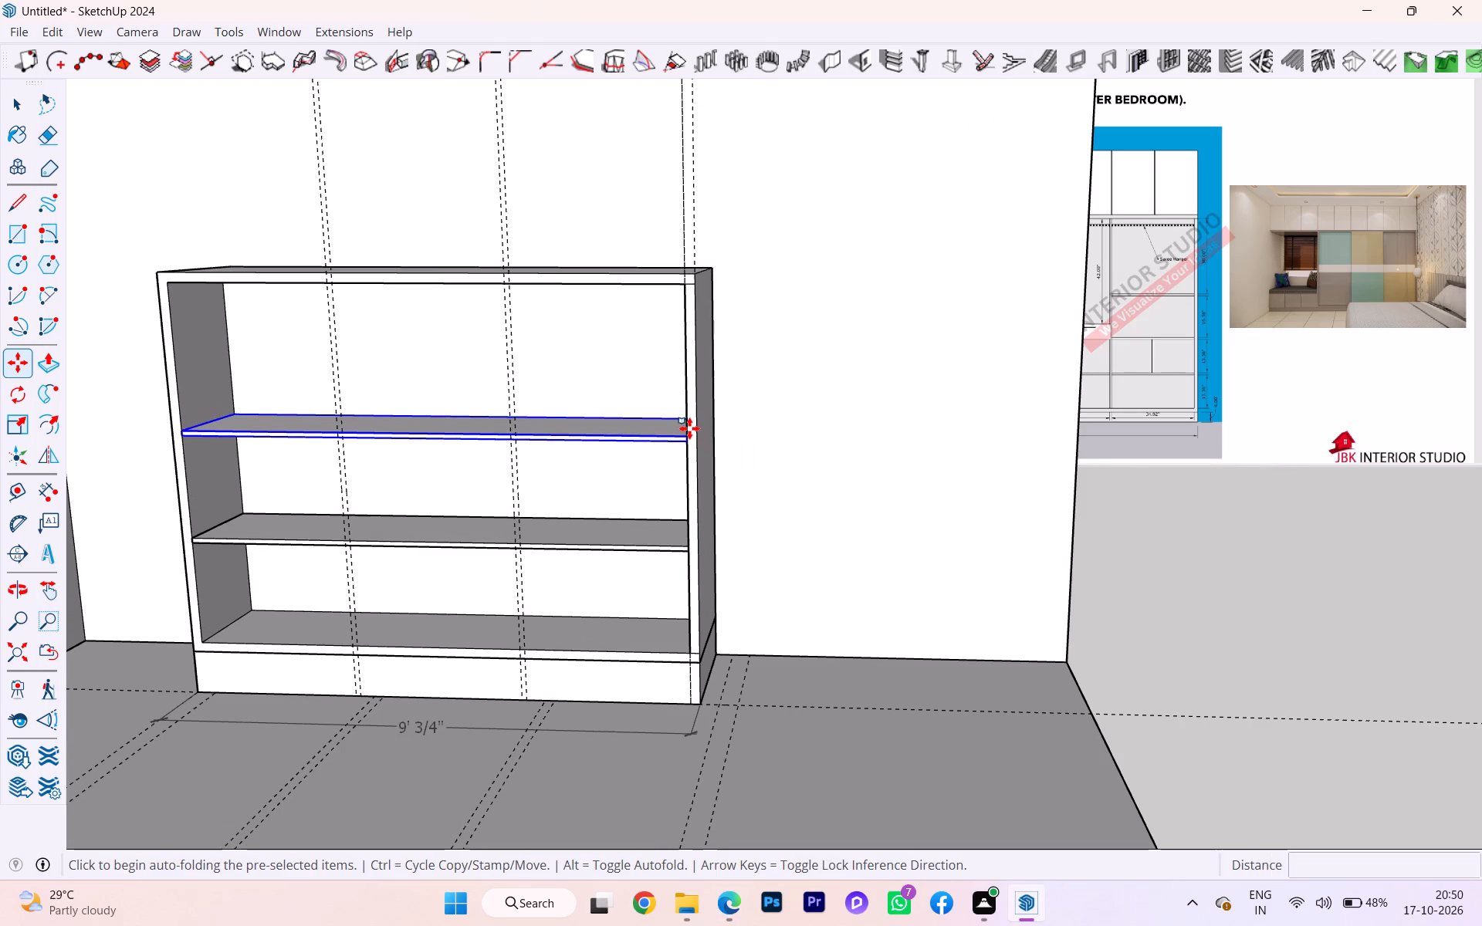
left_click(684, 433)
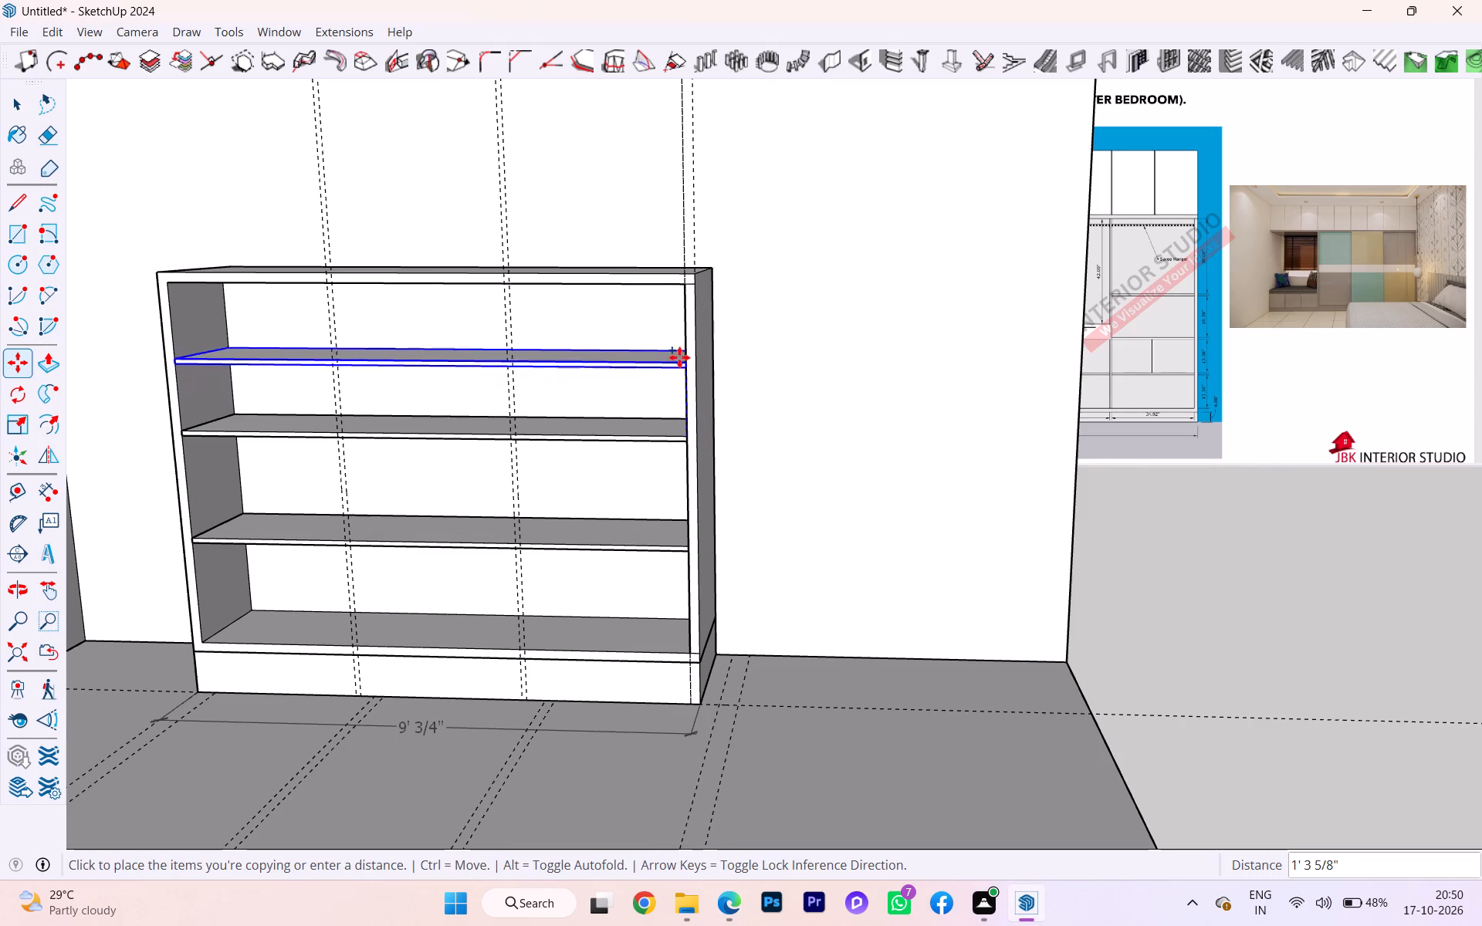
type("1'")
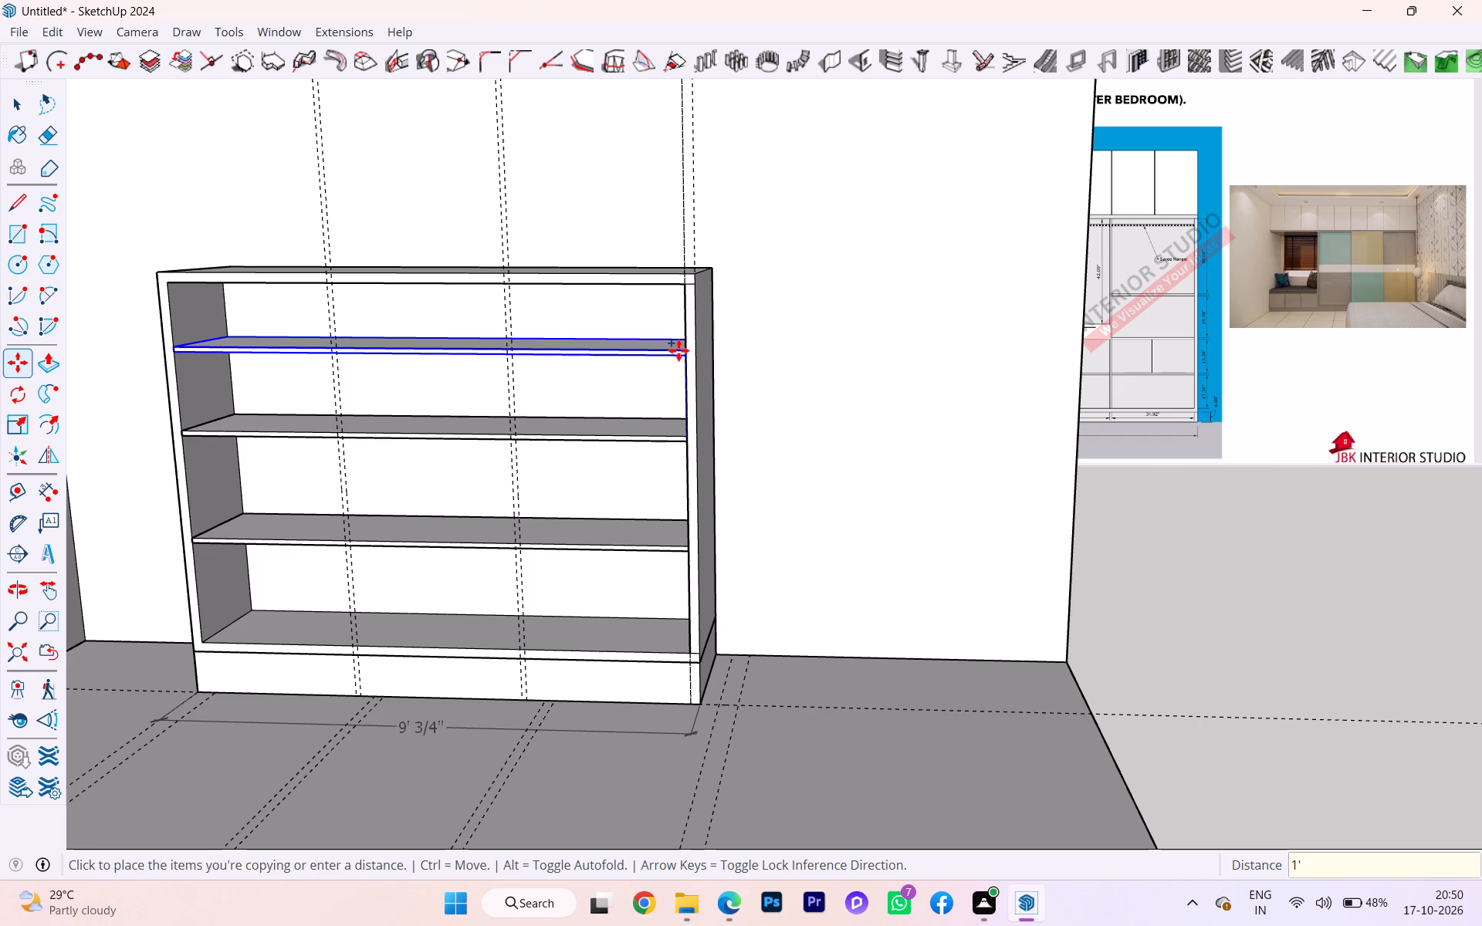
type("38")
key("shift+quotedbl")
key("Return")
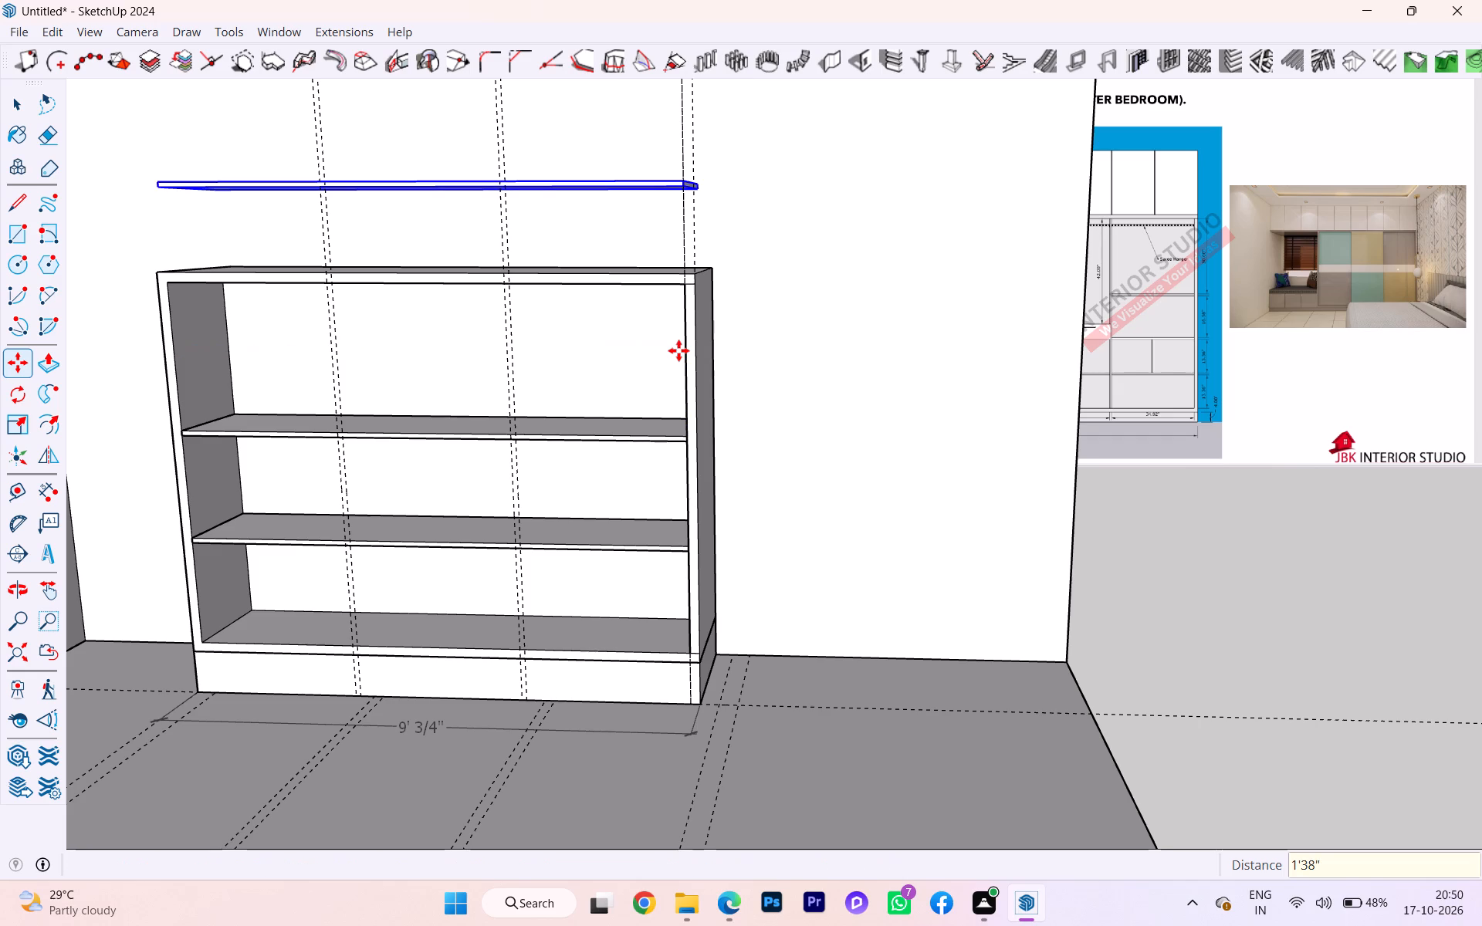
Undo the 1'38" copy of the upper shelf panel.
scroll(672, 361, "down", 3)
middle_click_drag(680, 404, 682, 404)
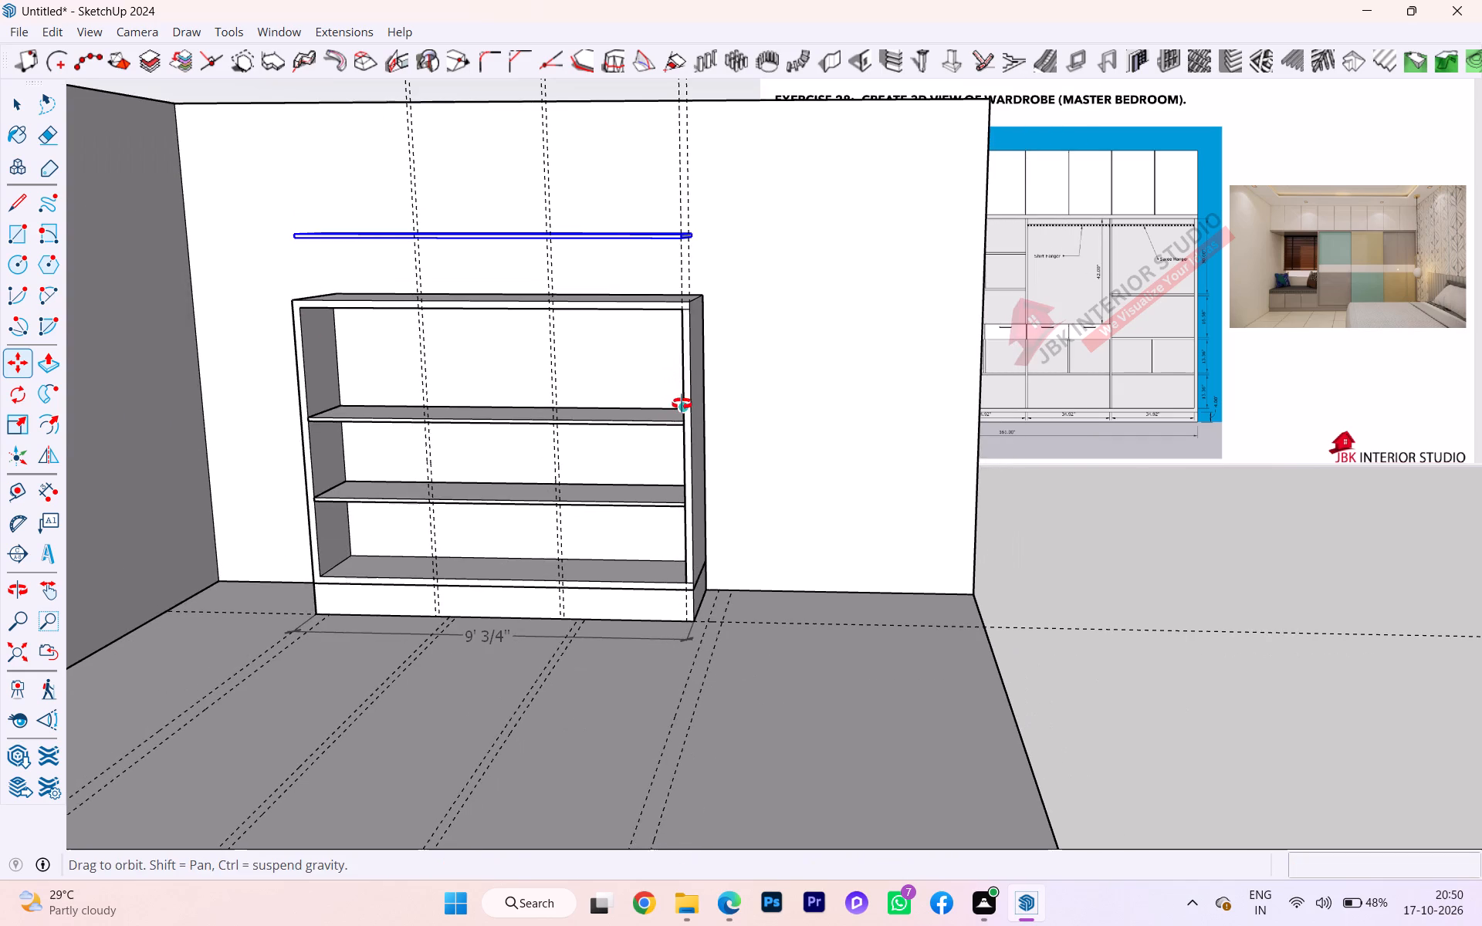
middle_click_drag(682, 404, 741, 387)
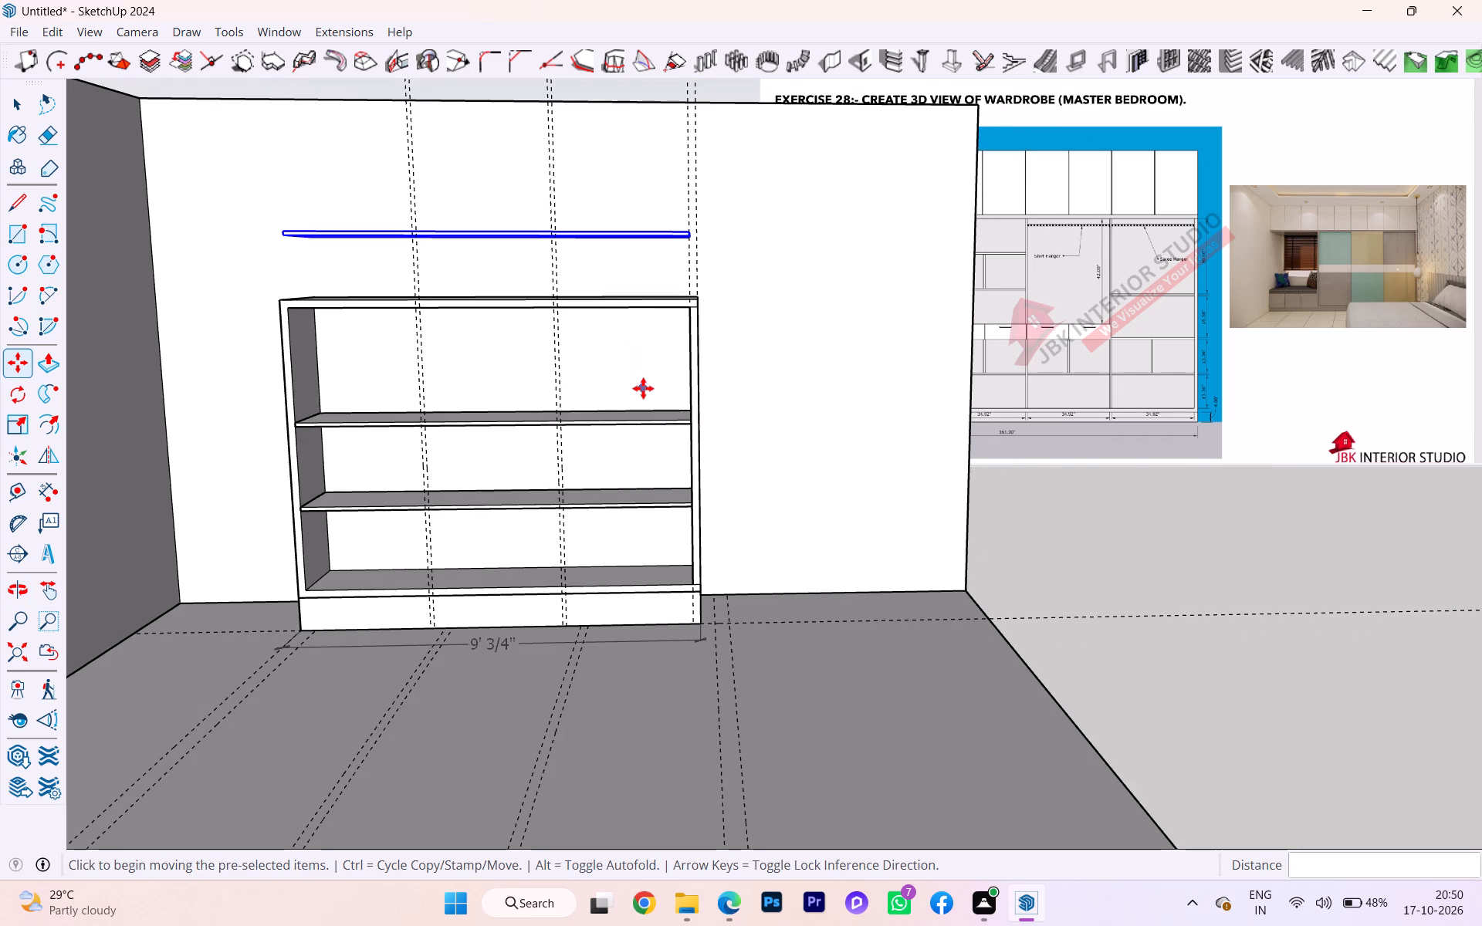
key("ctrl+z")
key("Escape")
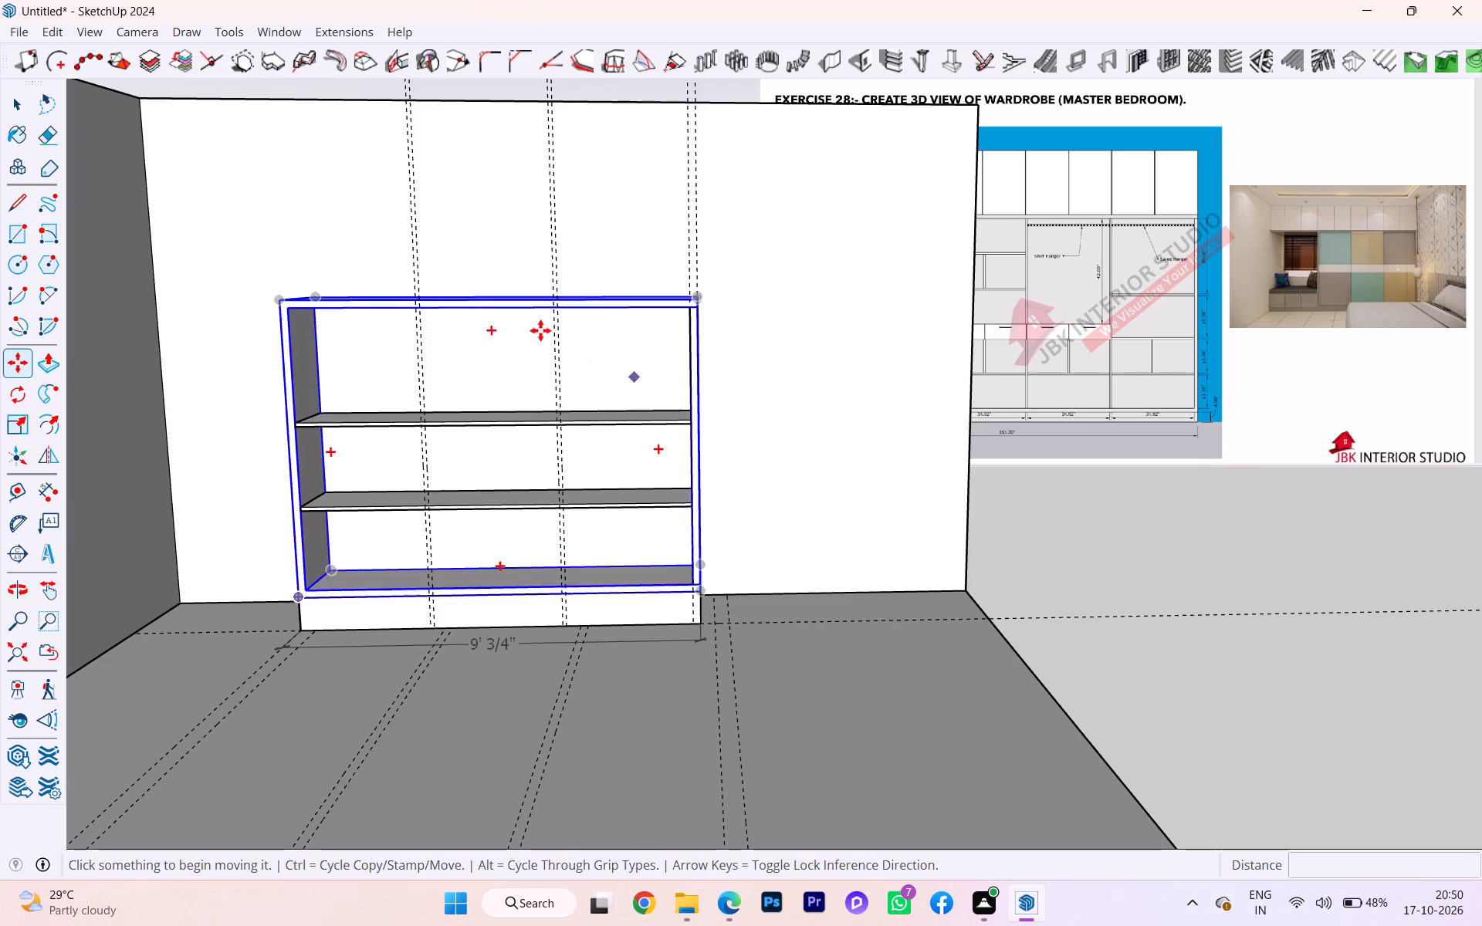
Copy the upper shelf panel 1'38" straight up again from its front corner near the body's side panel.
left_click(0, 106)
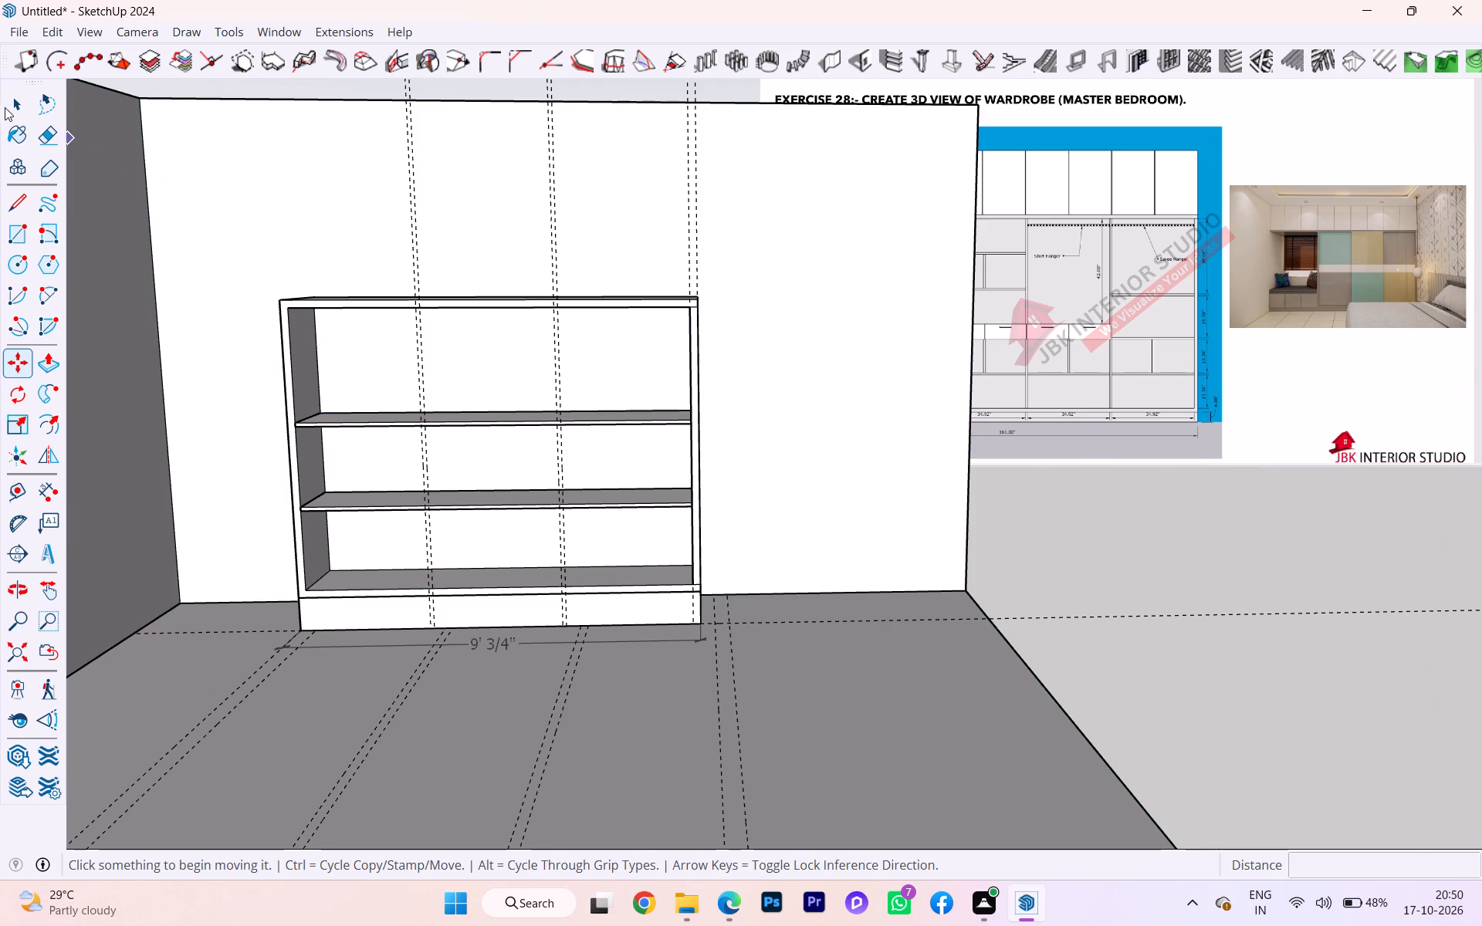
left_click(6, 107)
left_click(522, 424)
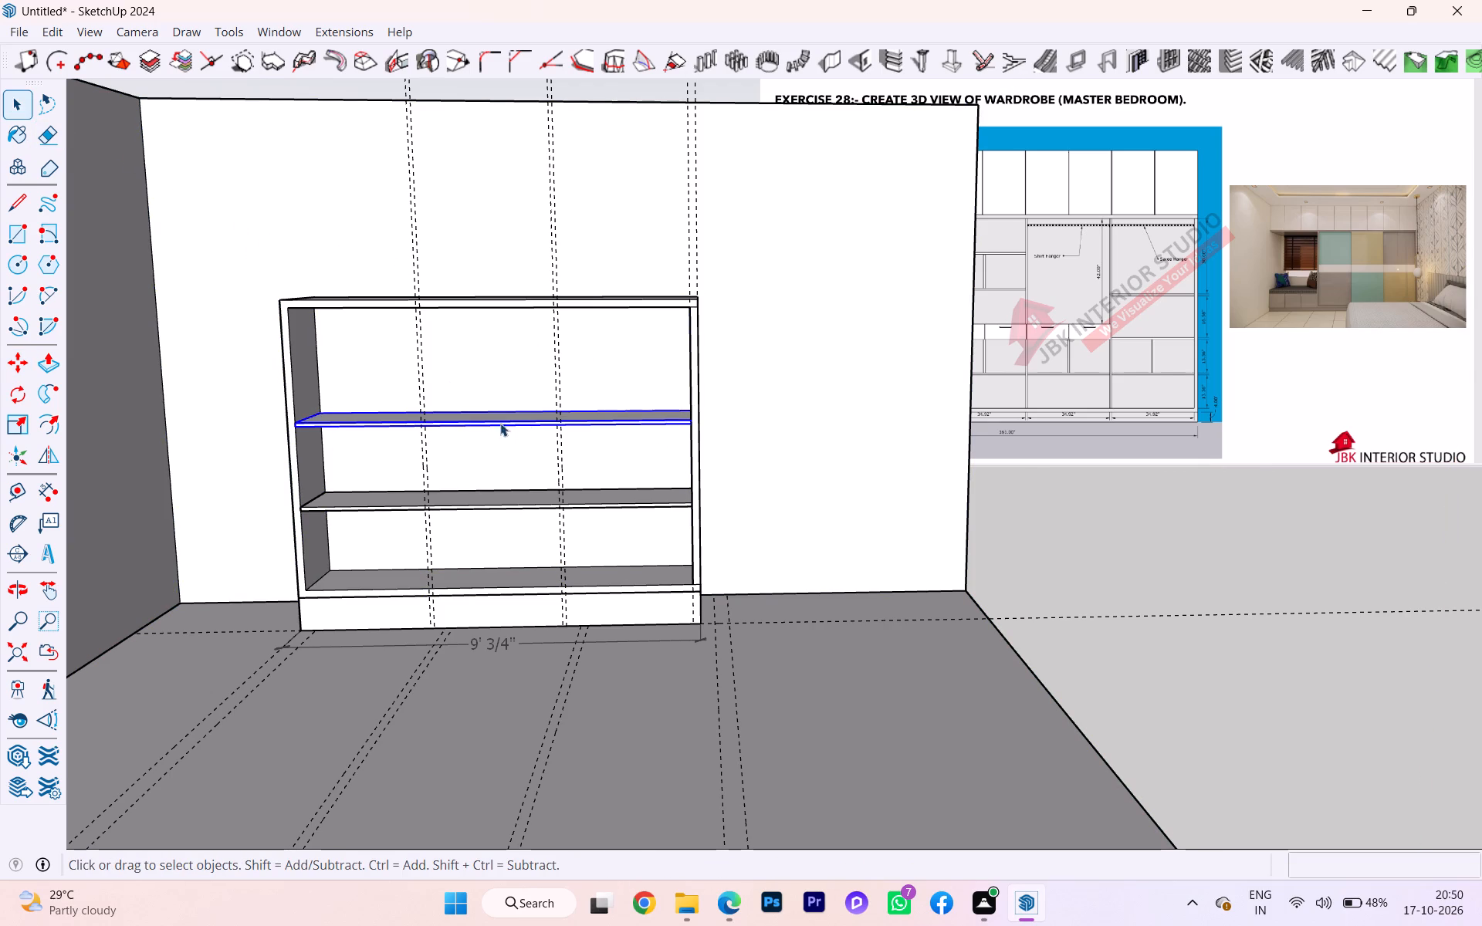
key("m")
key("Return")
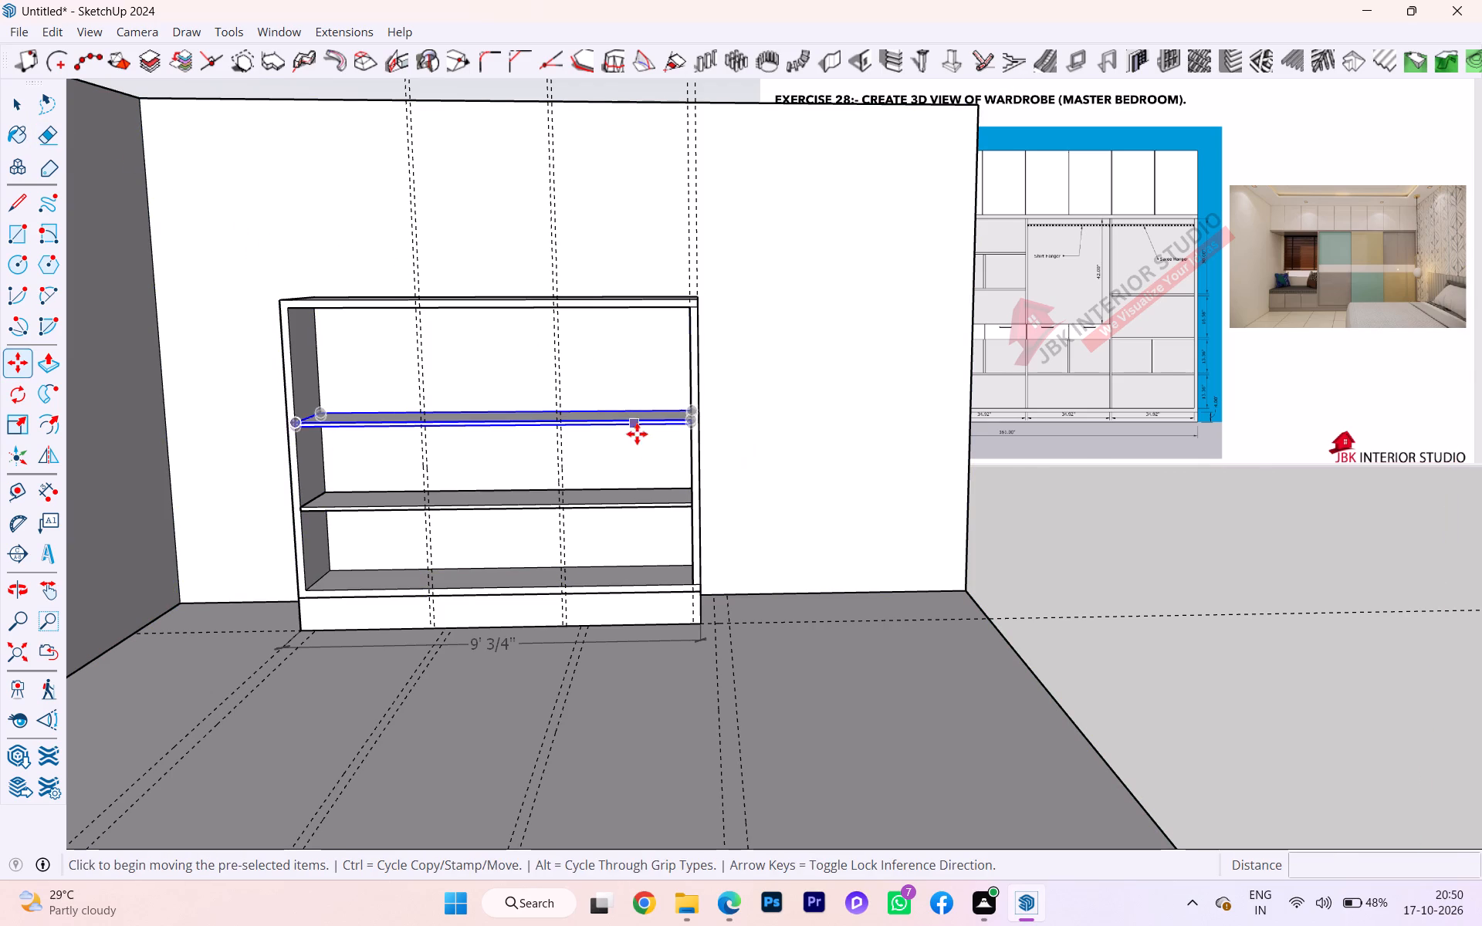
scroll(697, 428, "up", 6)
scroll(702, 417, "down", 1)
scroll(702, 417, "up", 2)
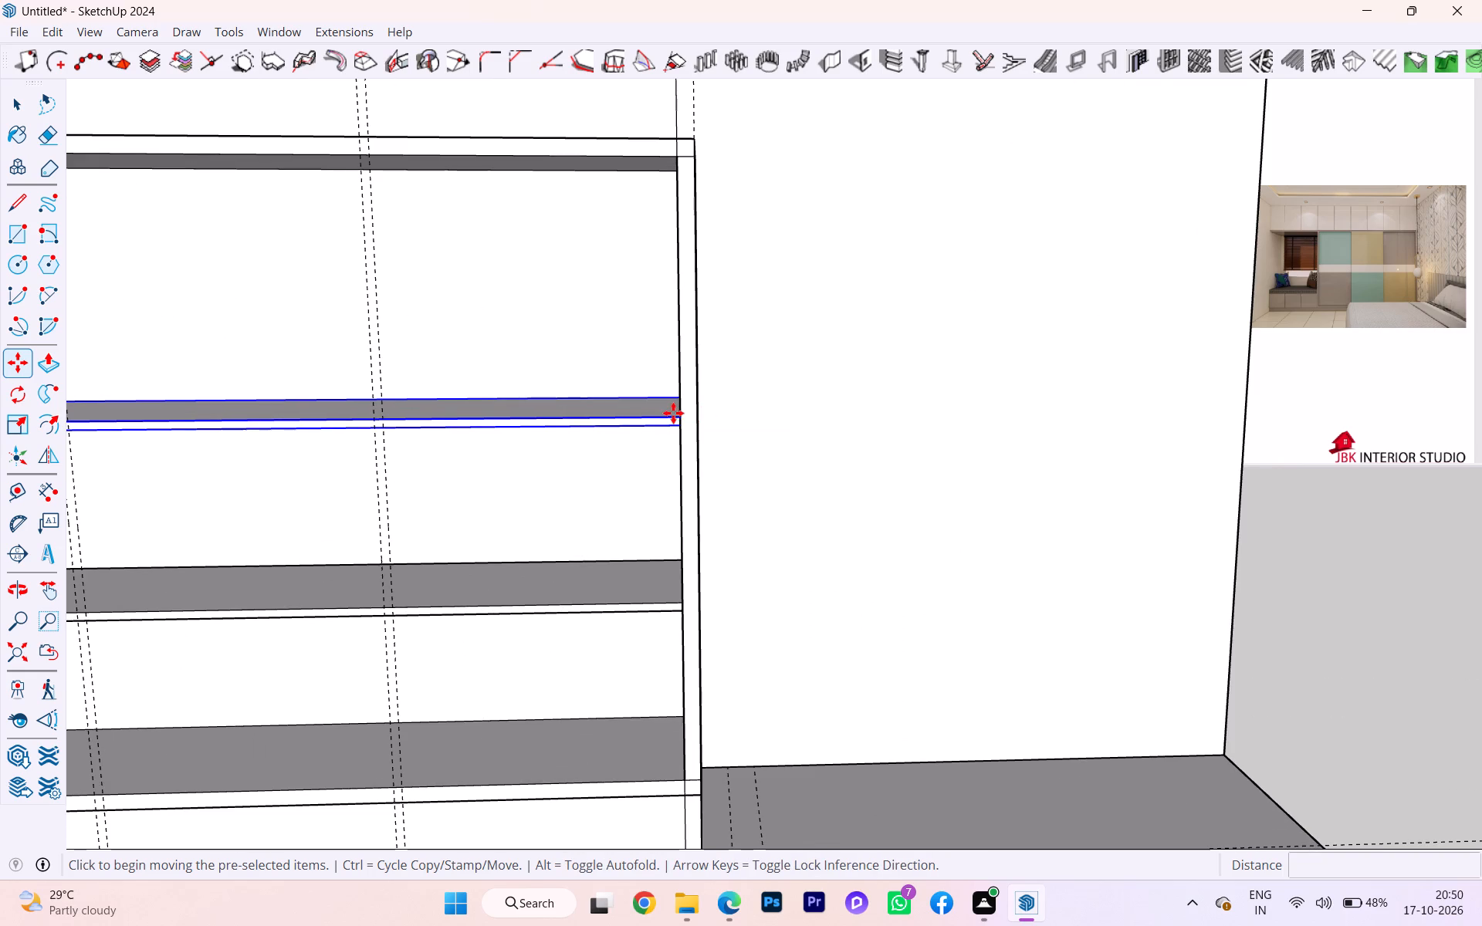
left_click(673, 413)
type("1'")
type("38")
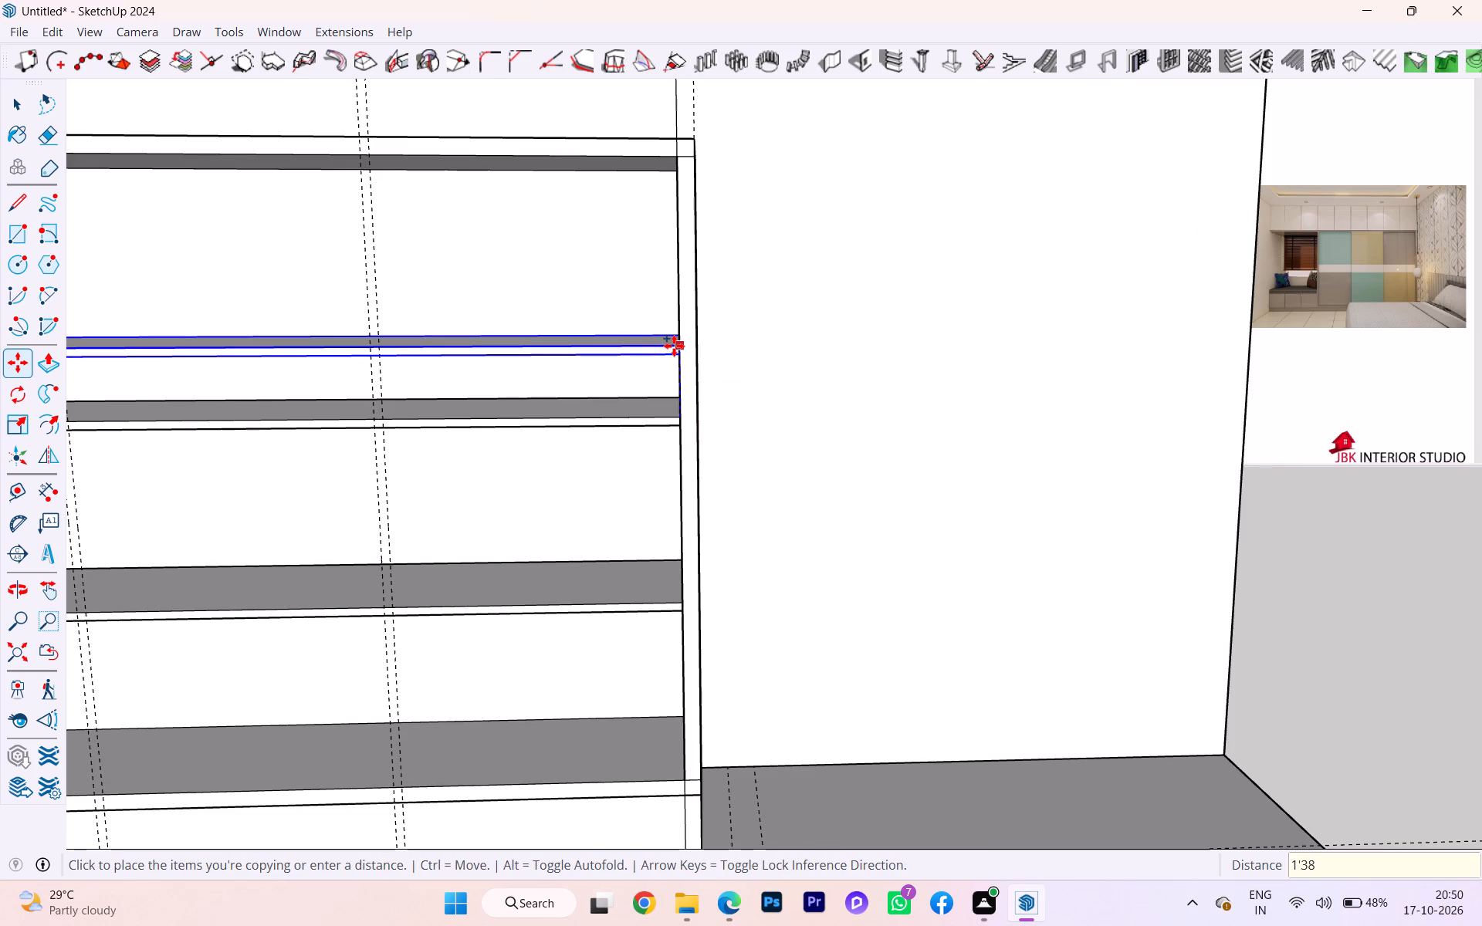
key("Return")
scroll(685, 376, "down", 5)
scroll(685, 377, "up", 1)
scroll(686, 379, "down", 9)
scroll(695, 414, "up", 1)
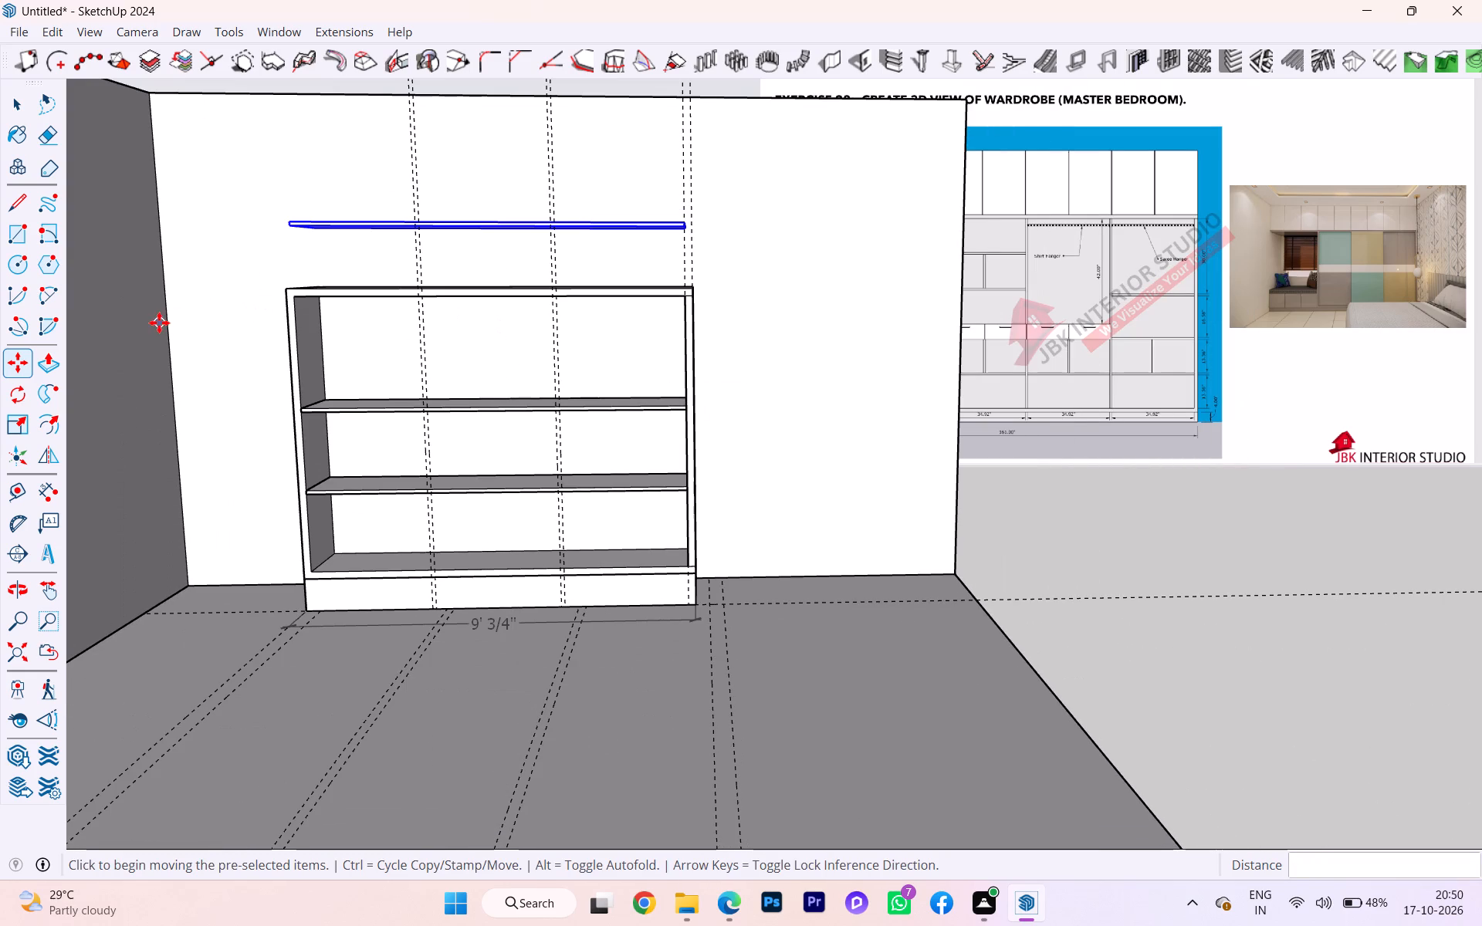
Measure the vertical distance between the raised shelf copy and the upper shelf inside the wardrobe body.
left_click(56, 498)
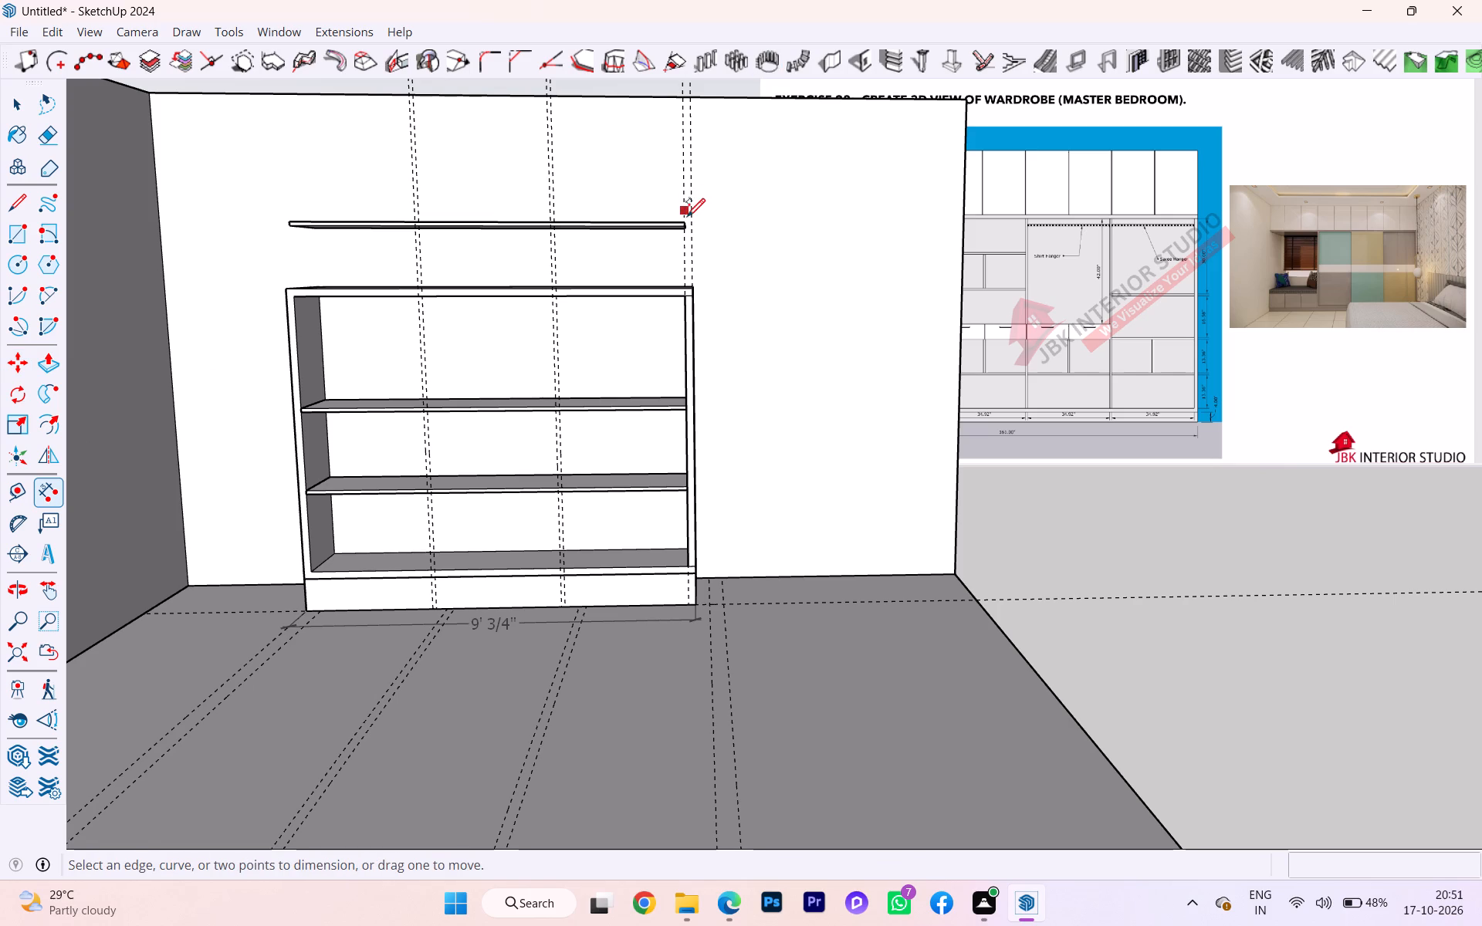
left_click(689, 220)
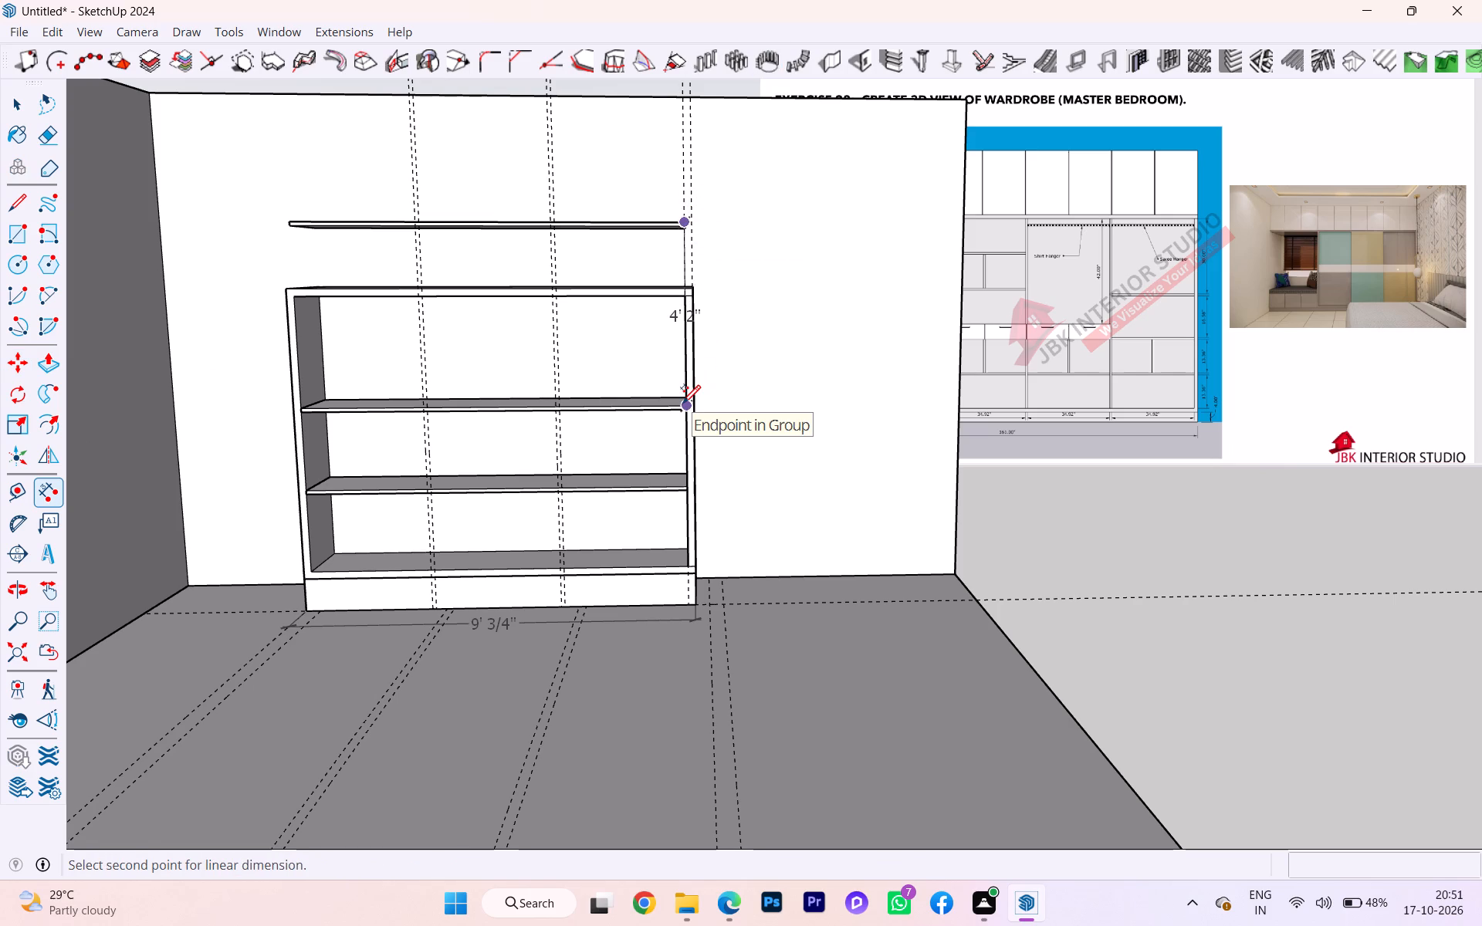
left_click(682, 402)
key("Escape")
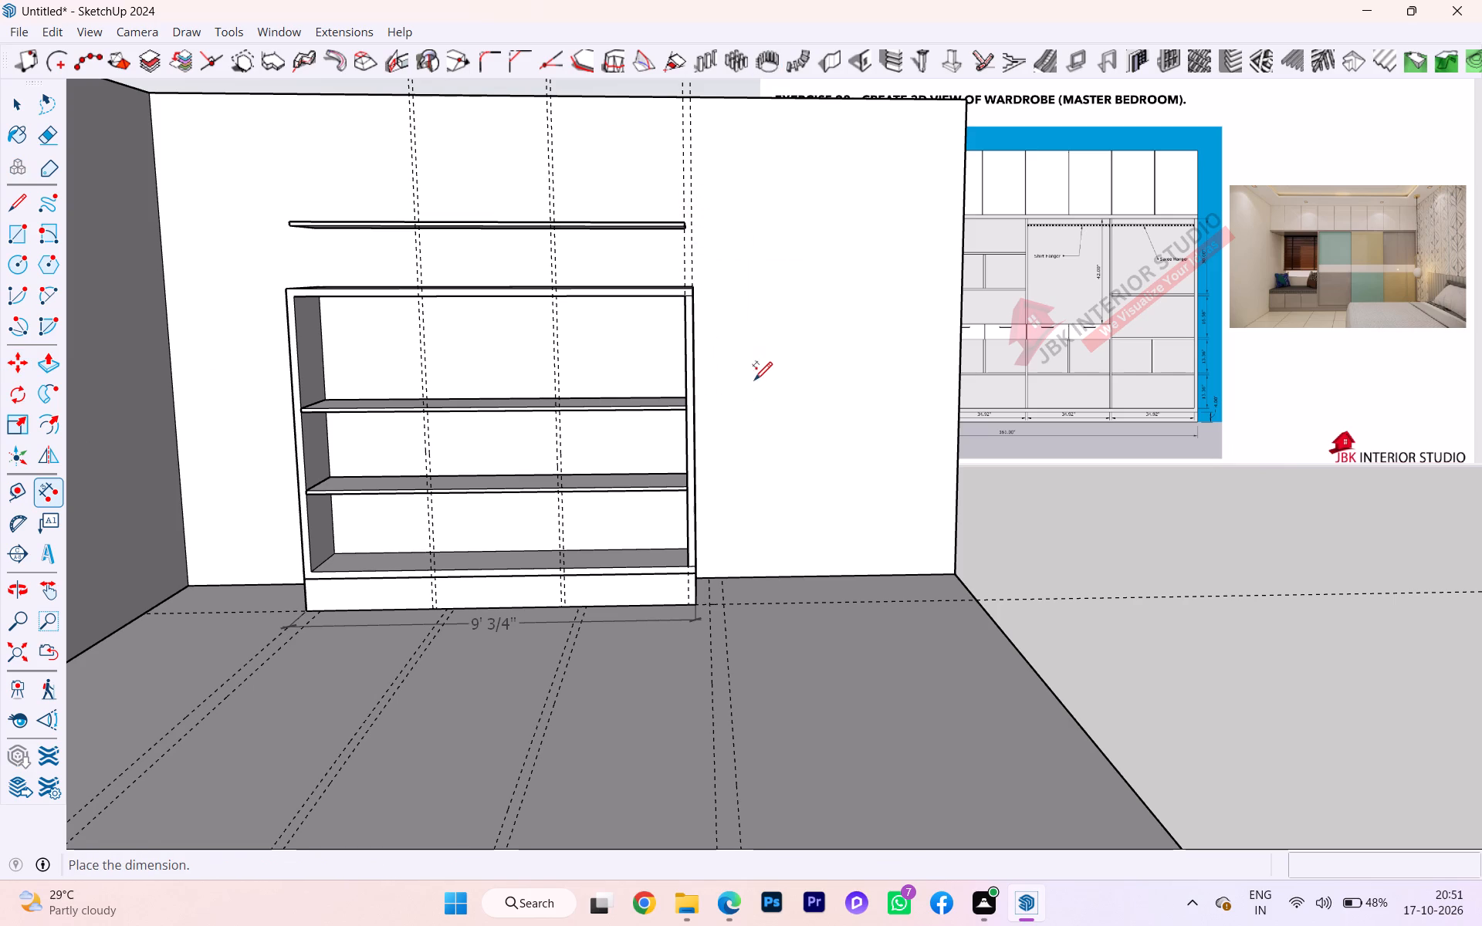
Measure the vertical spacing between the two shelves inside the wardrobe body.
scroll(693, 222, "down", 2)
middle_click_drag(689, 227, 670, 315)
scroll(684, 368, "up", 2)
scroll(684, 378, "down", 1)
scroll(683, 384, "up", 1)
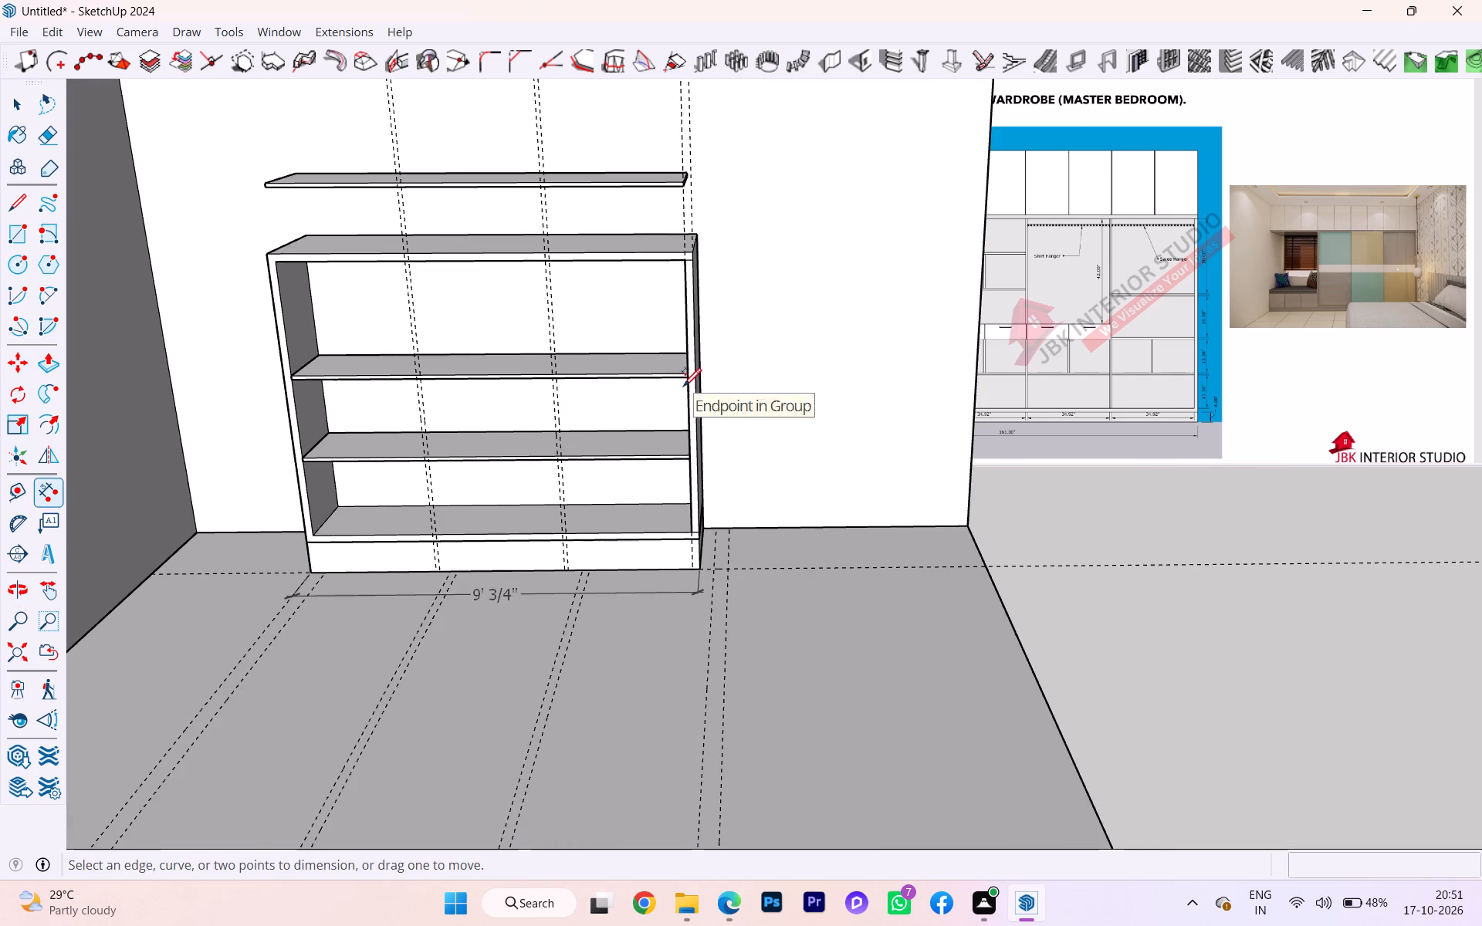
scroll(688, 378, "up", 1)
scroll(688, 378, "down", 3)
scroll(688, 378, "up", 2)
left_click(688, 372)
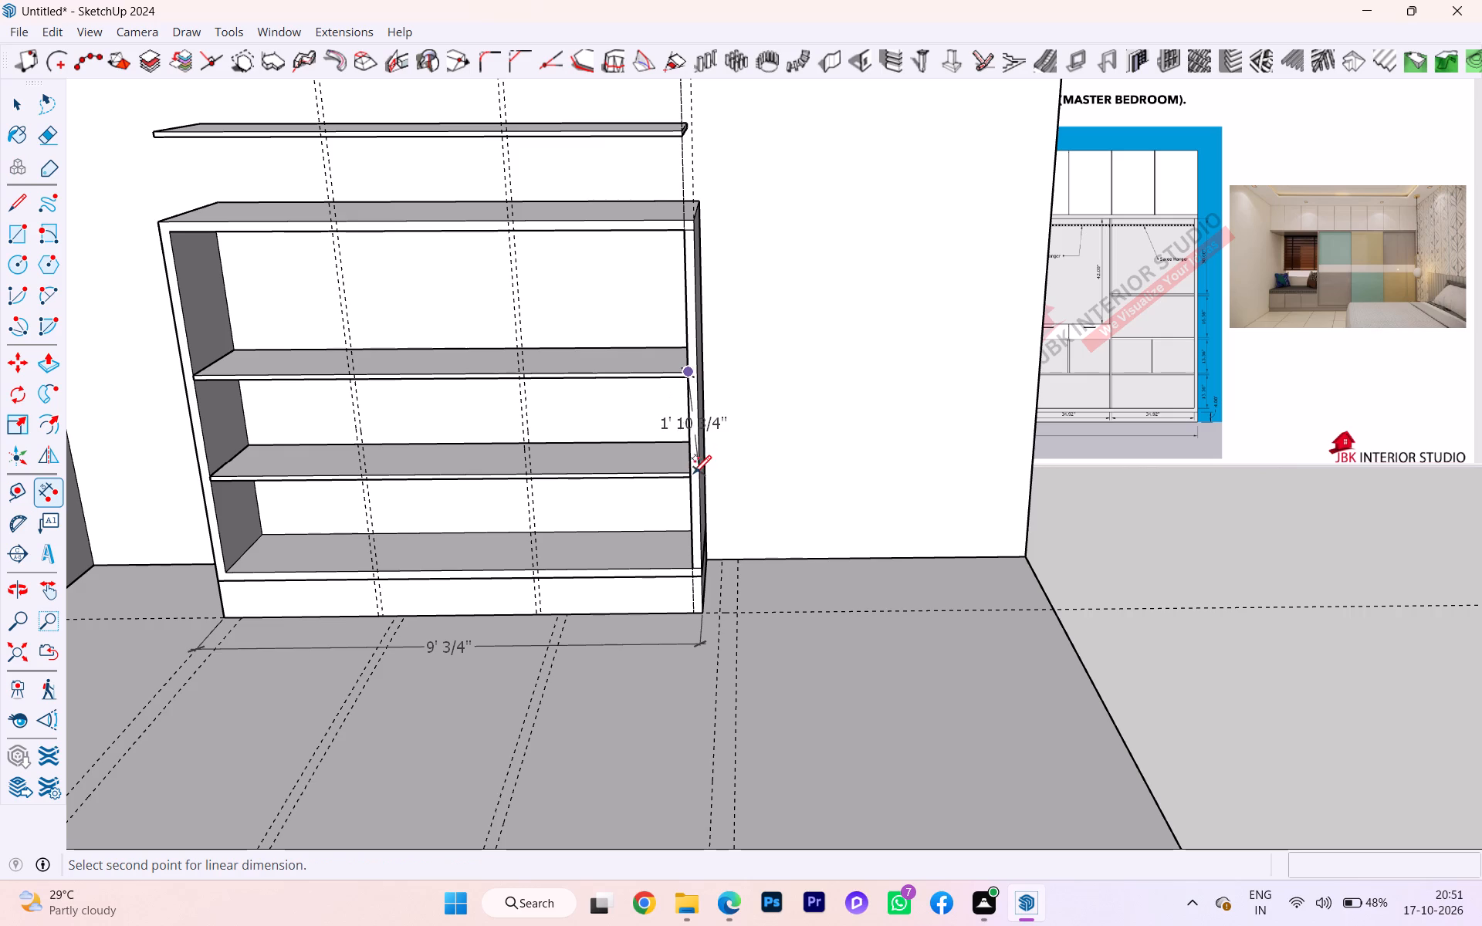
left_click(685, 474)
key("Escape")
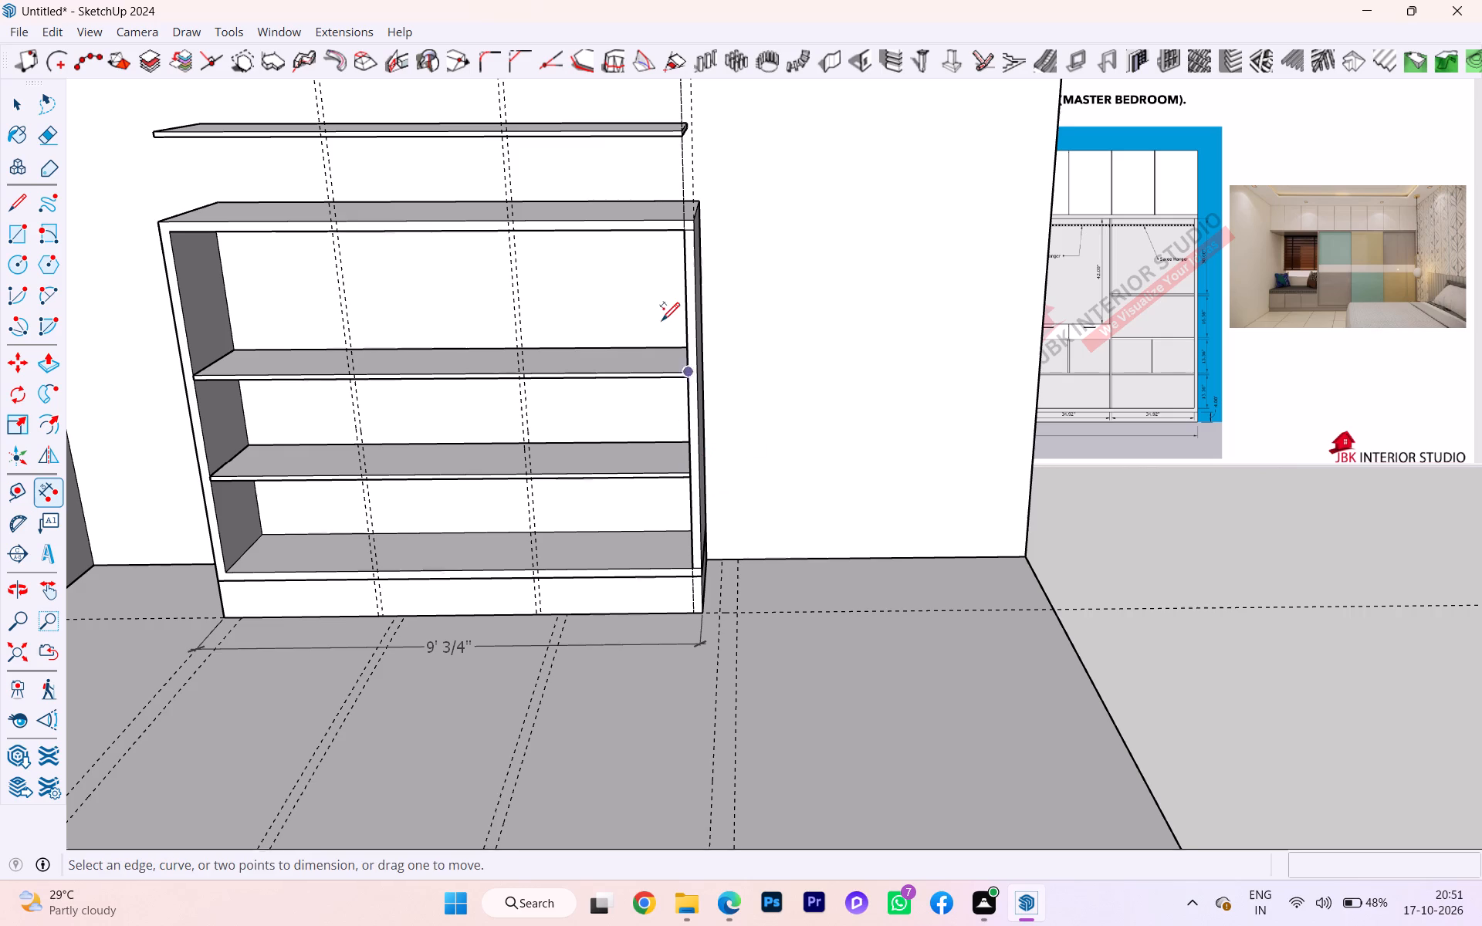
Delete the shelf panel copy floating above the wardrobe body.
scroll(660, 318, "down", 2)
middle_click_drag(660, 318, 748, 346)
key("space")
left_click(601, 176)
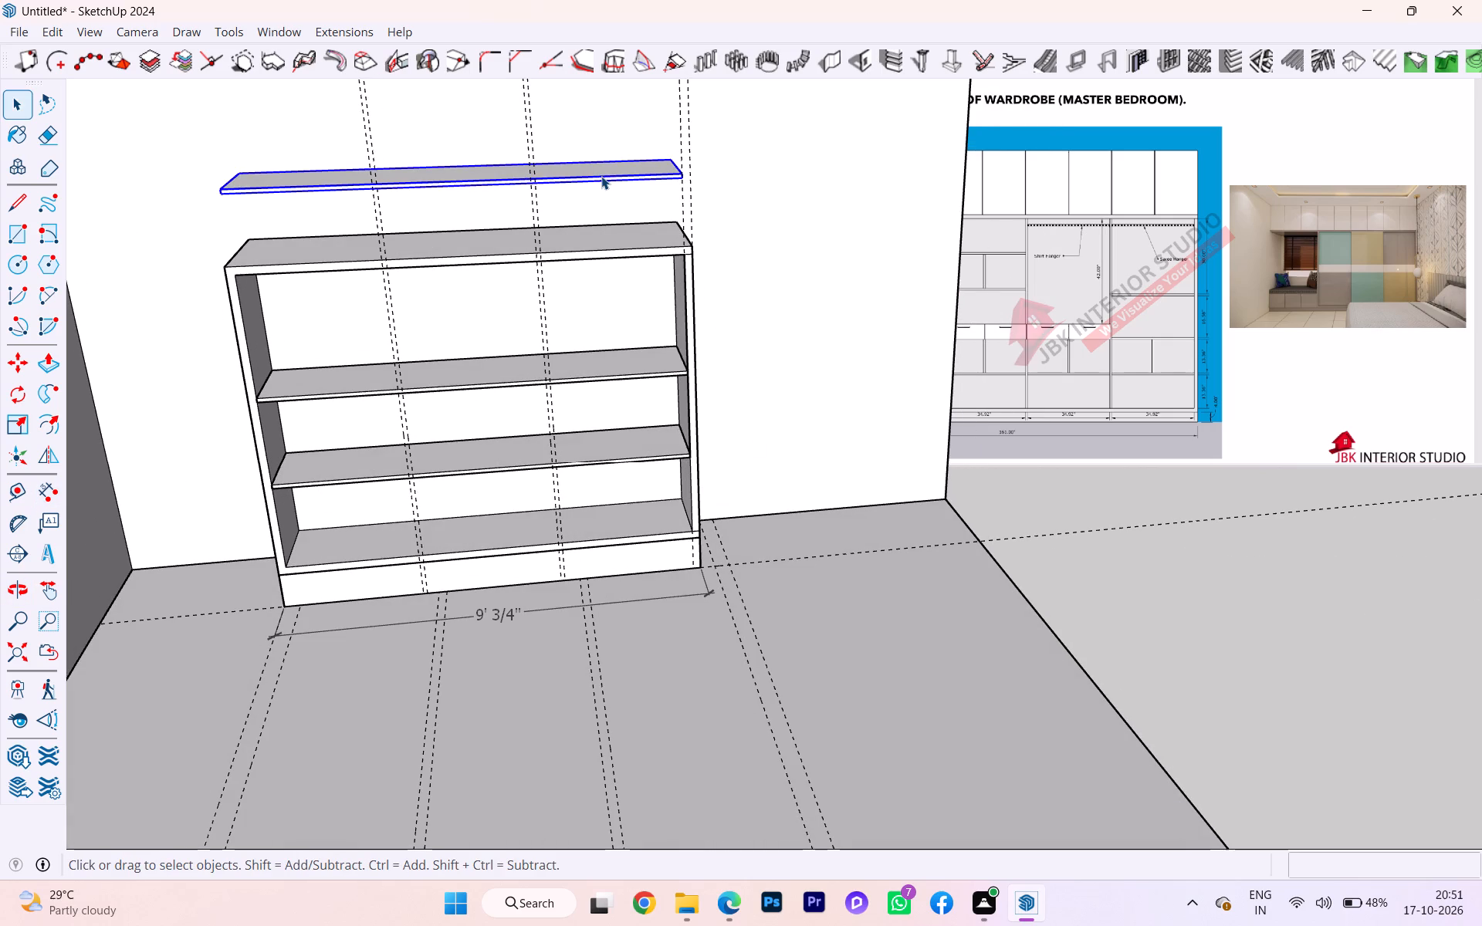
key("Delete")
Open the wardrobe body group for editing.
scroll(585, 190, "down", 2)
middle_click_drag(565, 238, 546, 138)
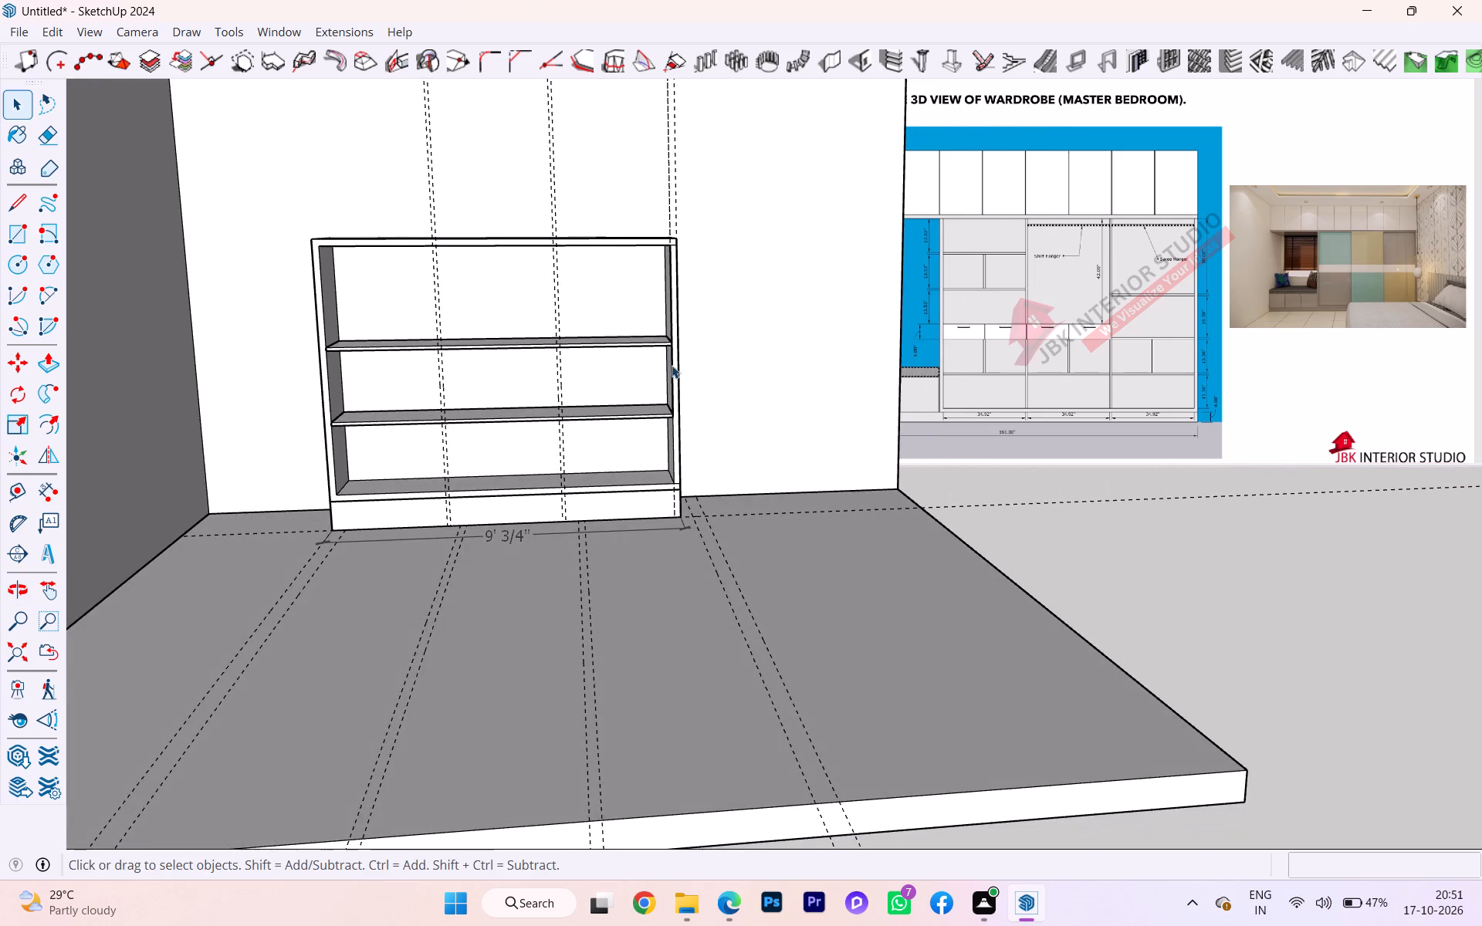
scroll(683, 400, "down", 2)
scroll(686, 411, "up", 2)
scroll(686, 413, "down", 1)
middle_click_drag(646, 293, 611, 161)
scroll(645, 289, "down", 1)
scroll(609, 263, "up", 13)
scroll(613, 299, "down", 1)
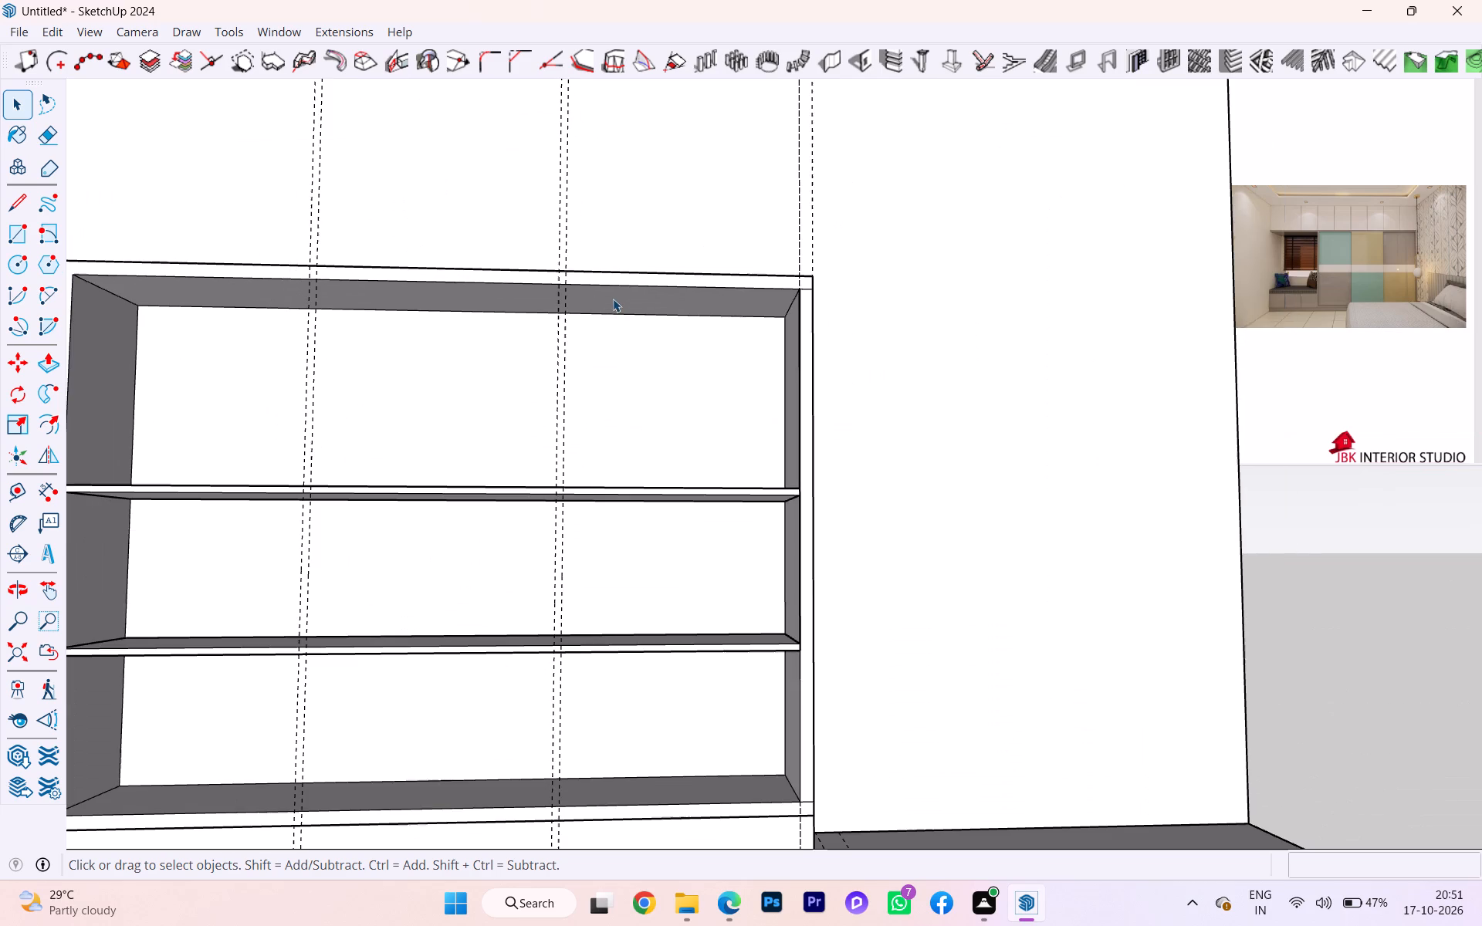
left_click(614, 299)
double_click(614, 299)
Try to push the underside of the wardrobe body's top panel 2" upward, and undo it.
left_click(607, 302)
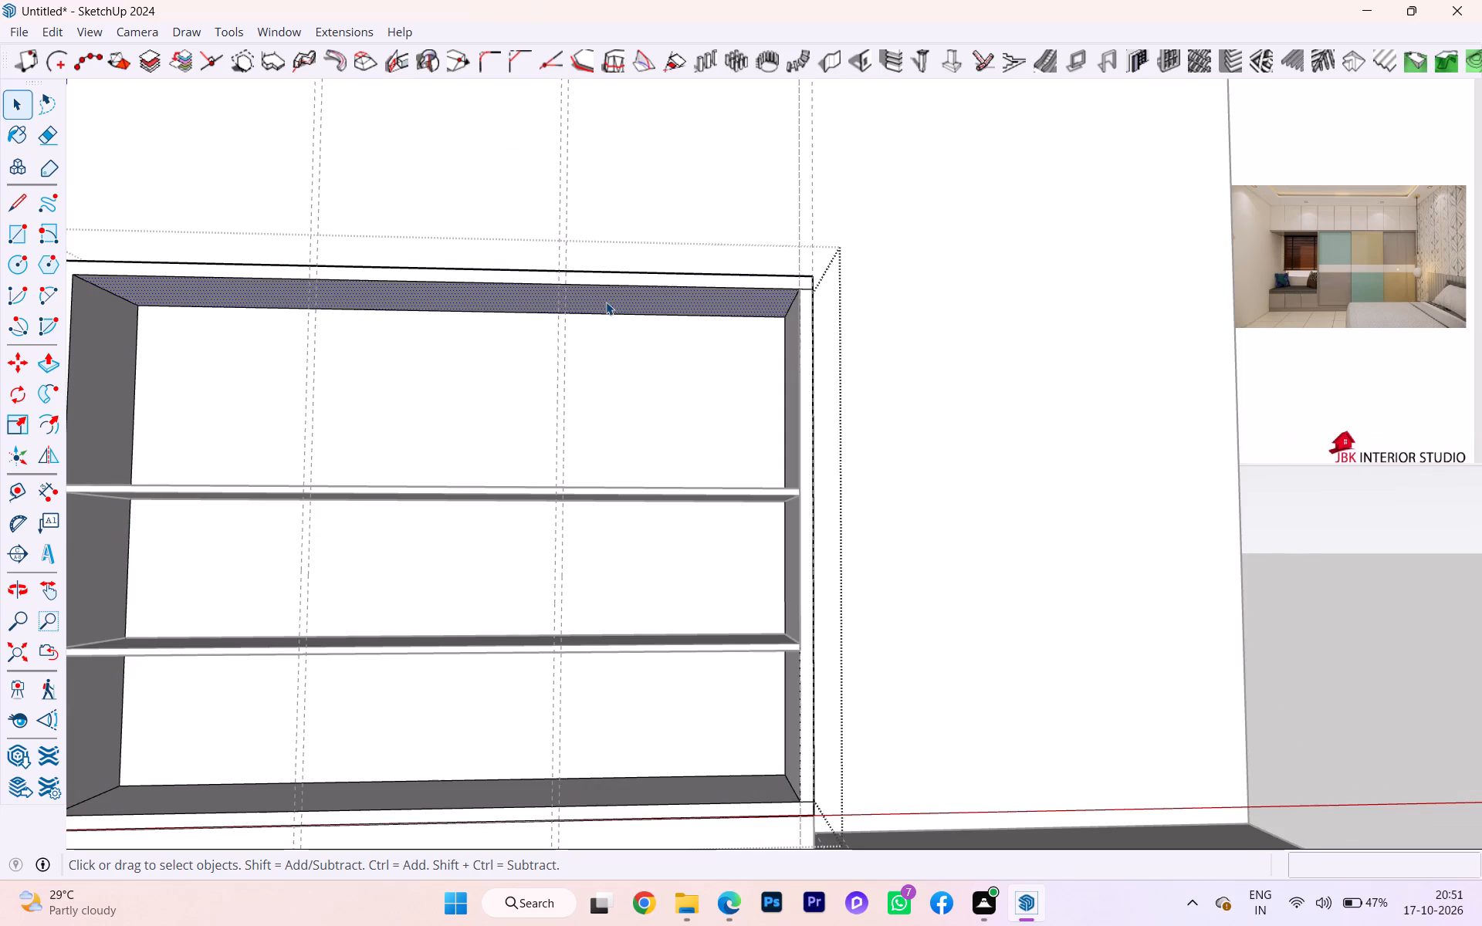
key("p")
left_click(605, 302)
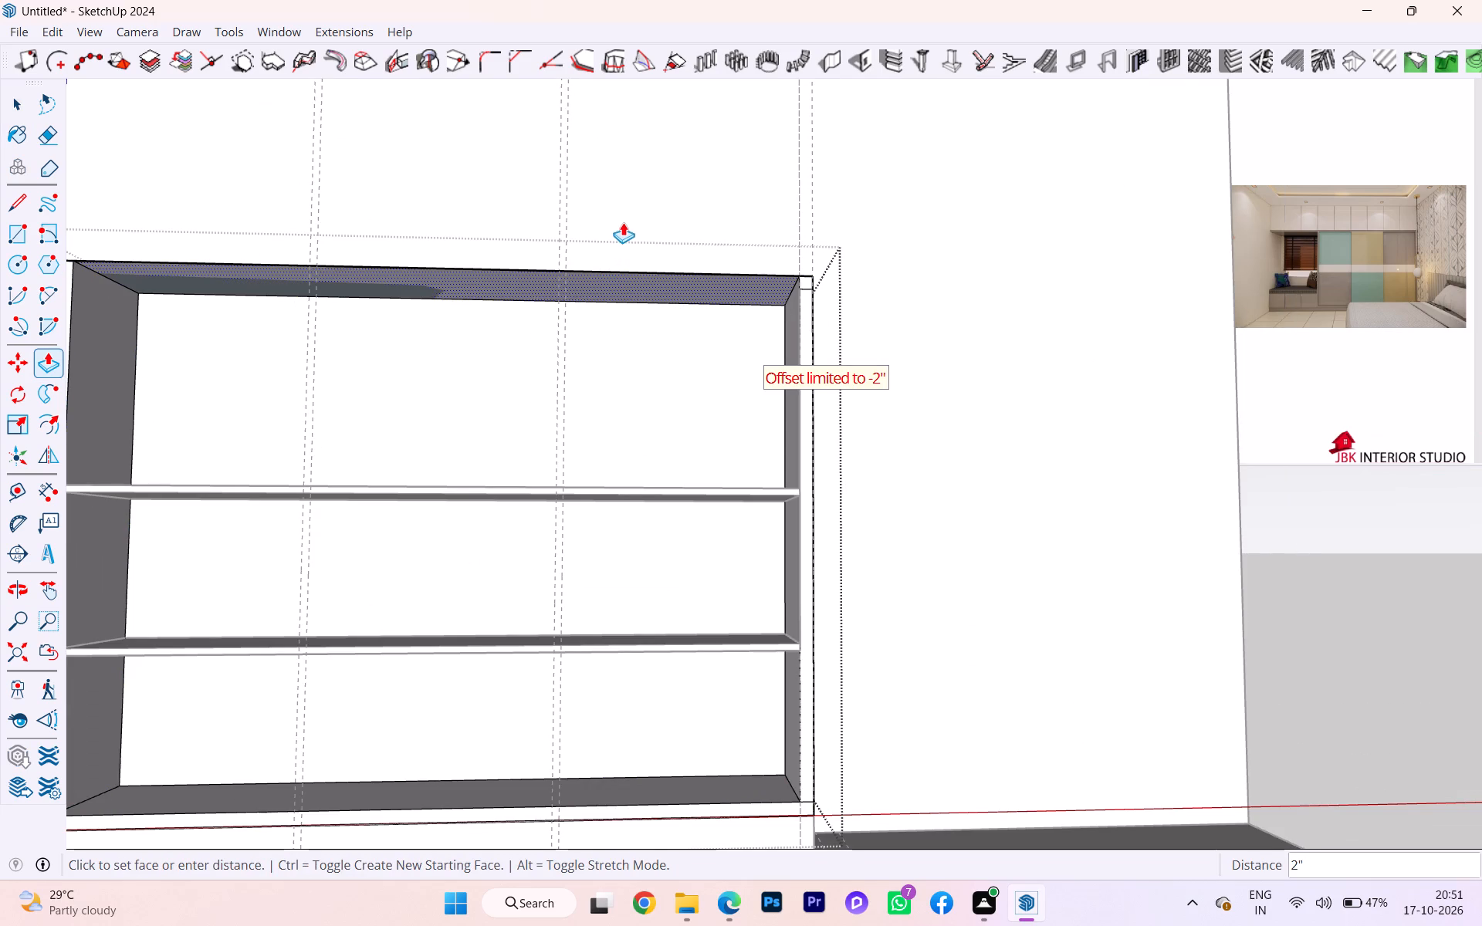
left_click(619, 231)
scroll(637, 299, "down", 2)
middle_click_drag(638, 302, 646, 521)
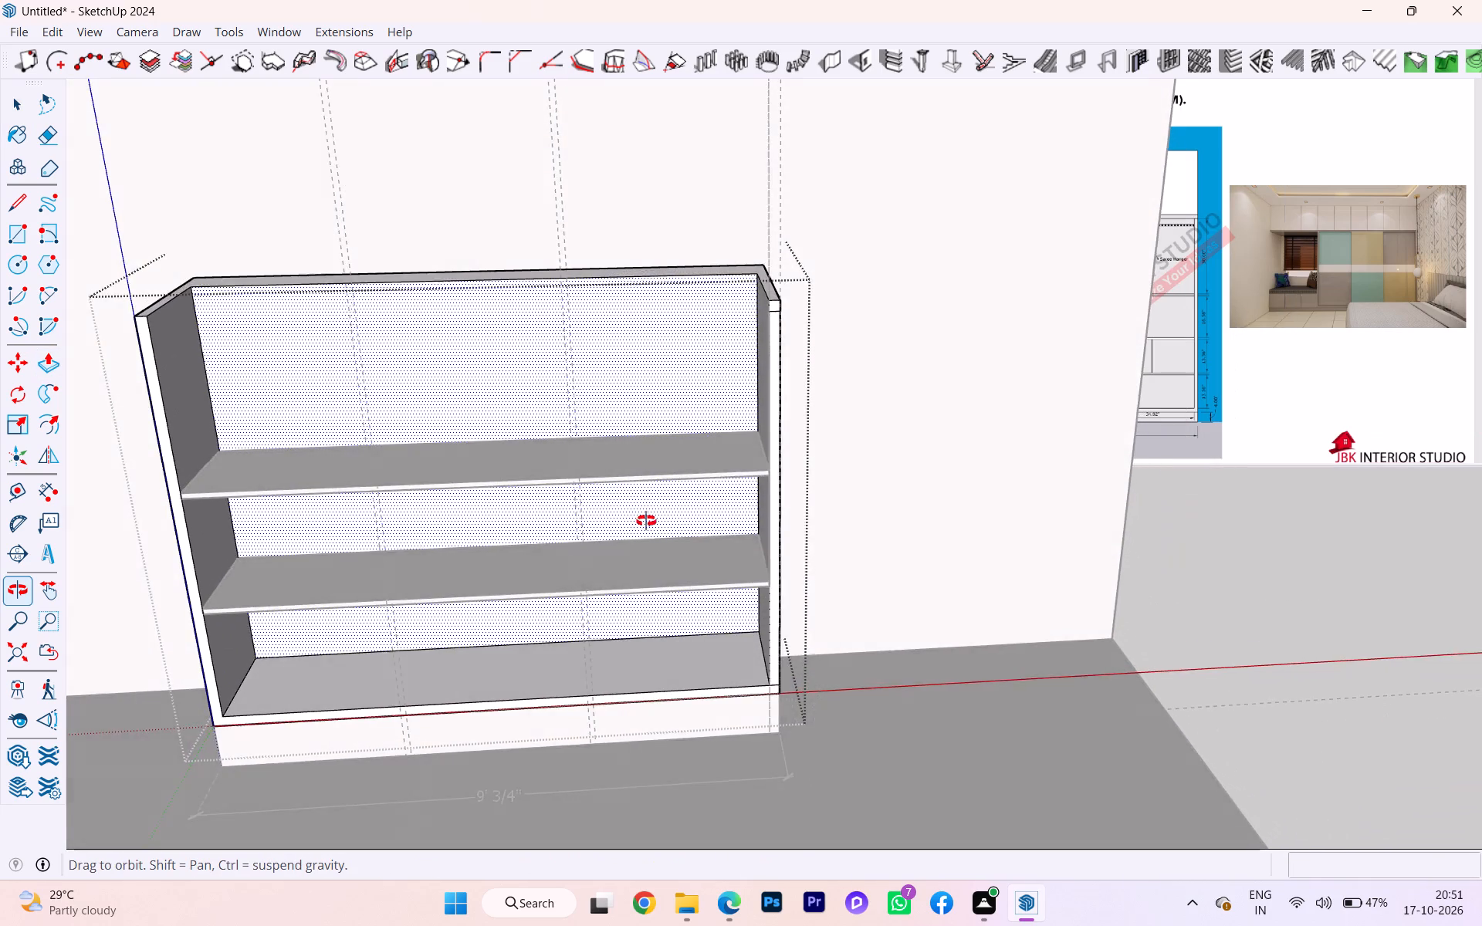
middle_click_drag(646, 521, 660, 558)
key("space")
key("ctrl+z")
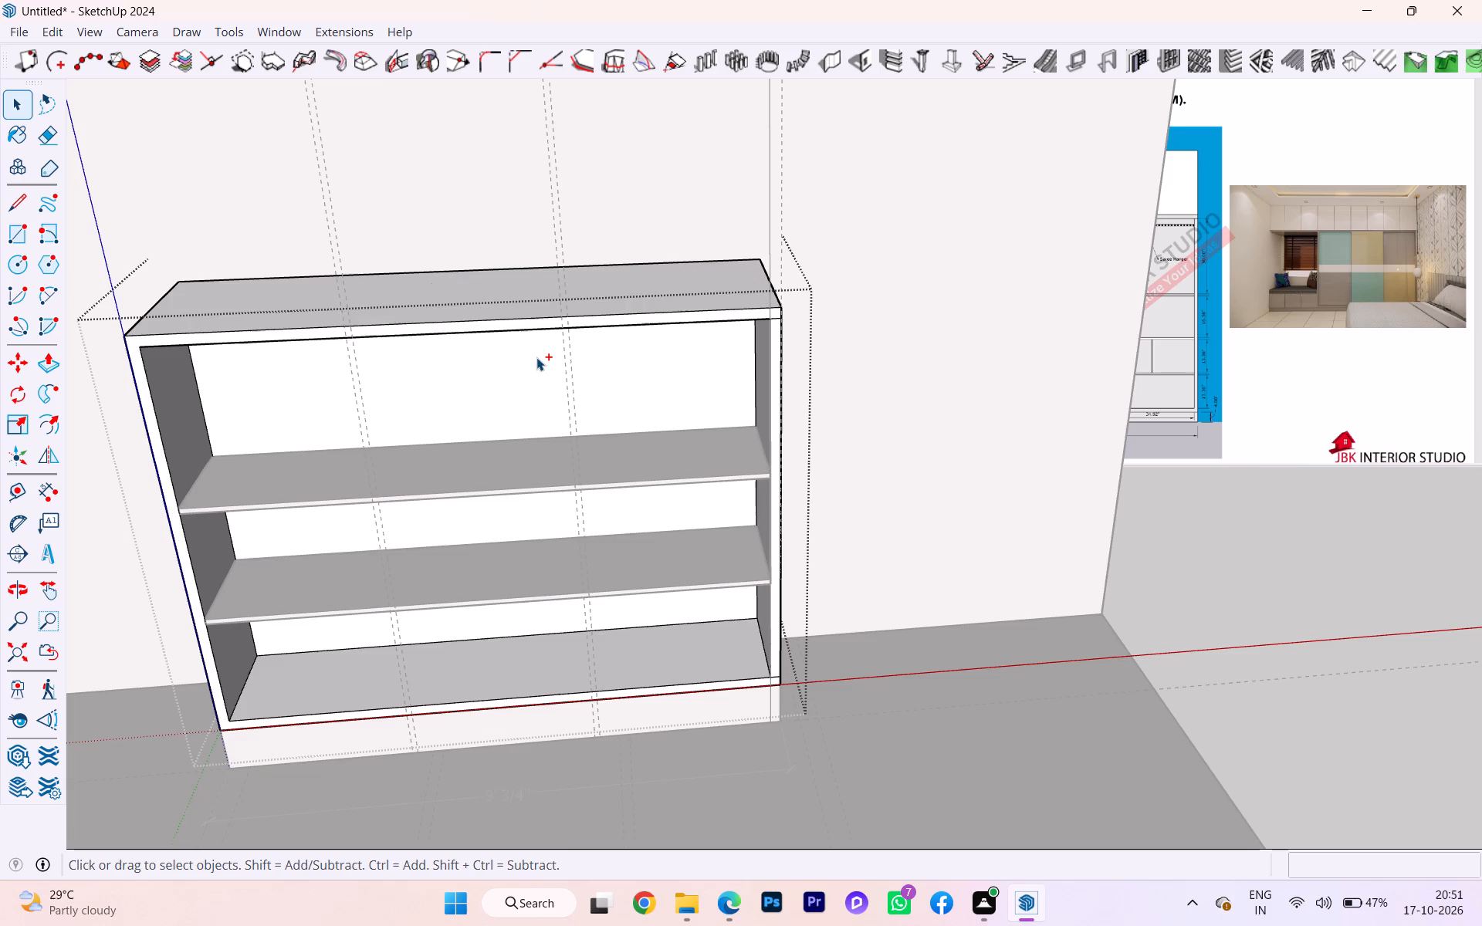
Pull the outer top face of the wardrobe body up by about 3' 2".
scroll(590, 317, "down", 2)
middle_click_drag(619, 311, 621, 417)
left_click(628, 323)
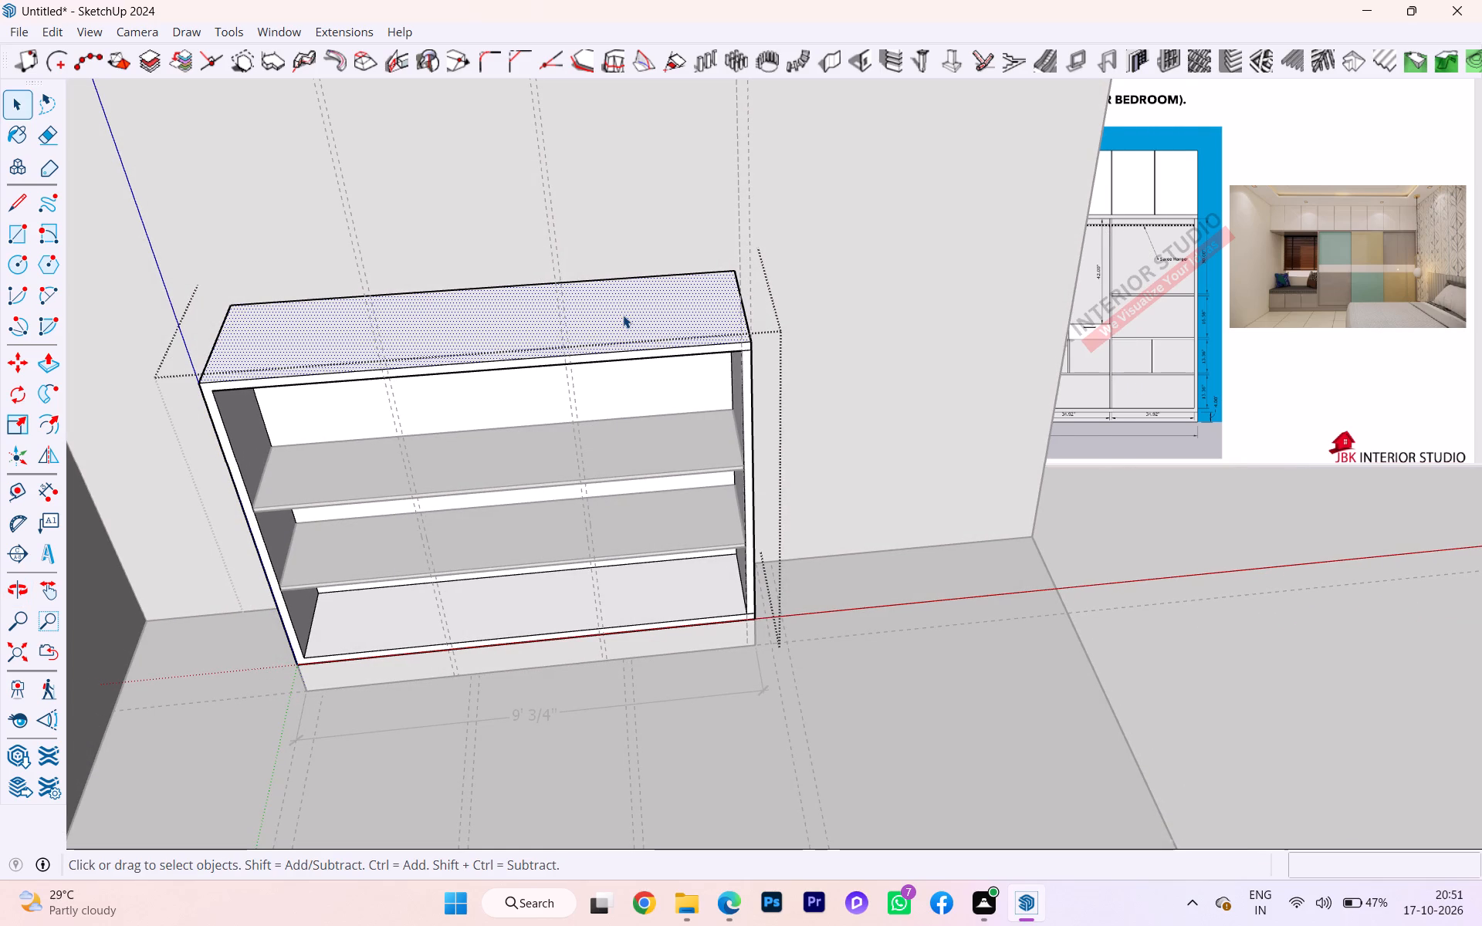
left_click(623, 315)
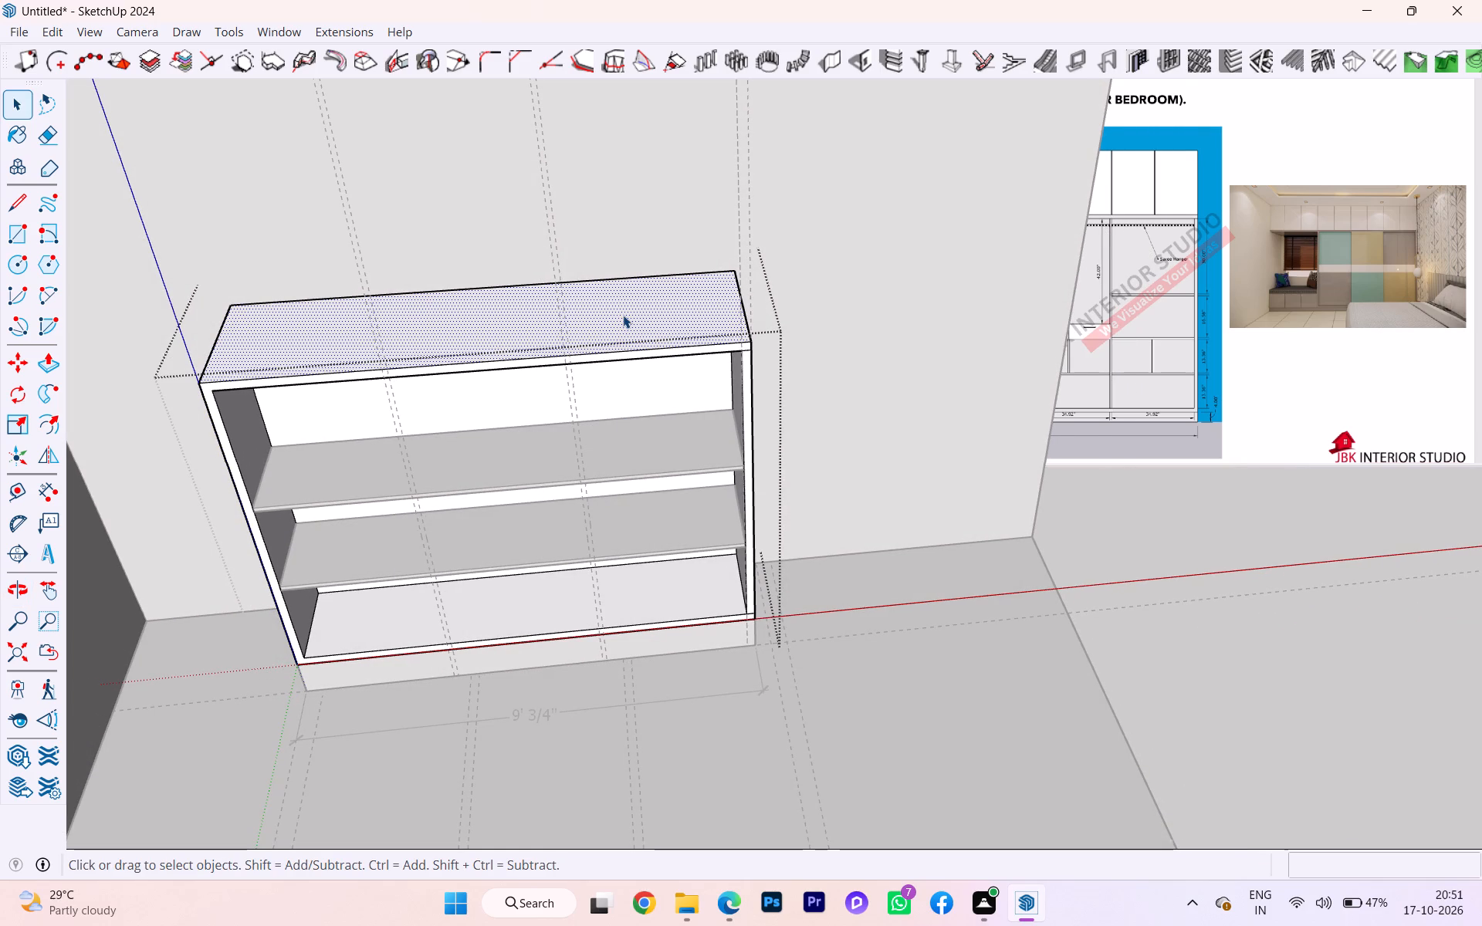
key("p")
left_click(618, 326)
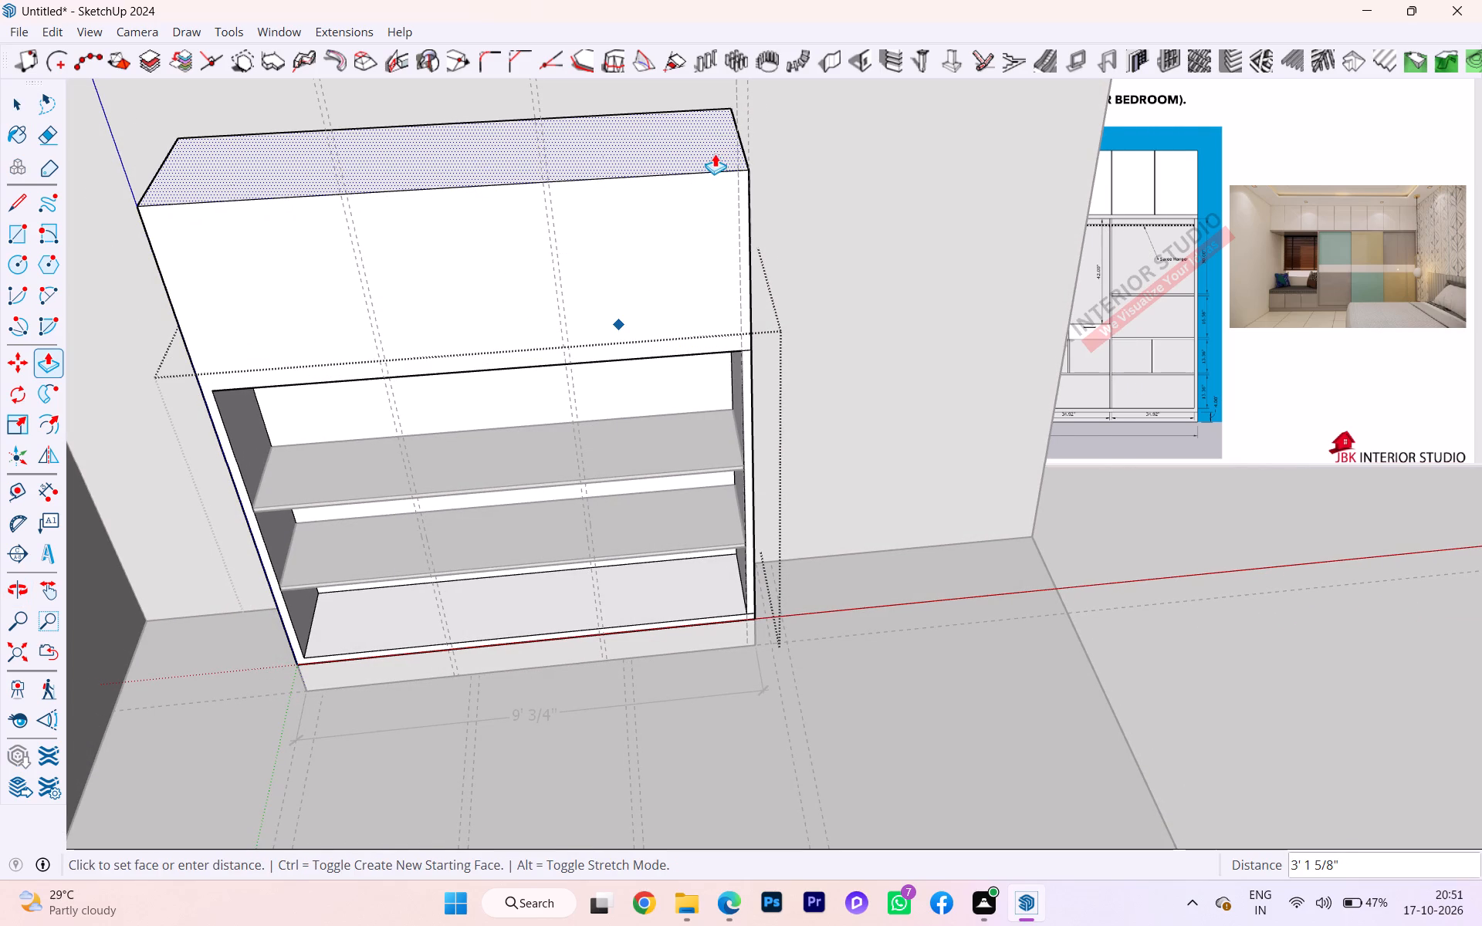
left_click(715, 154)
key("space")
Push the underside of the wardrobe body's top panel upward by about 3' 1".
scroll(682, 258, "down", 1)
middle_click_drag(682, 259, 678, 73)
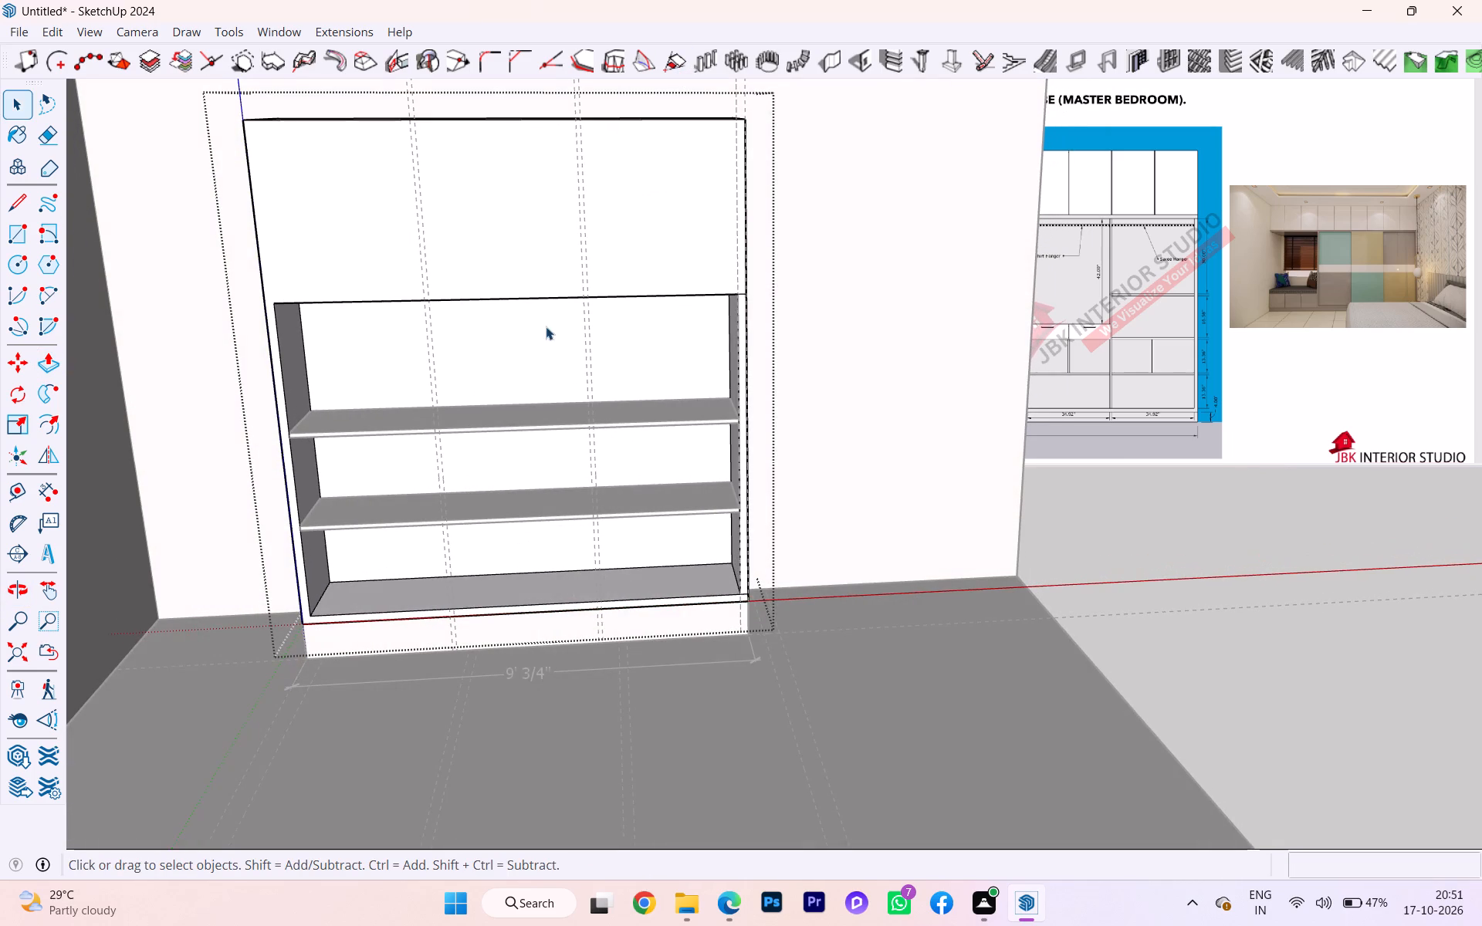
middle_click_drag(562, 258, 587, 0)
left_click(552, 276)
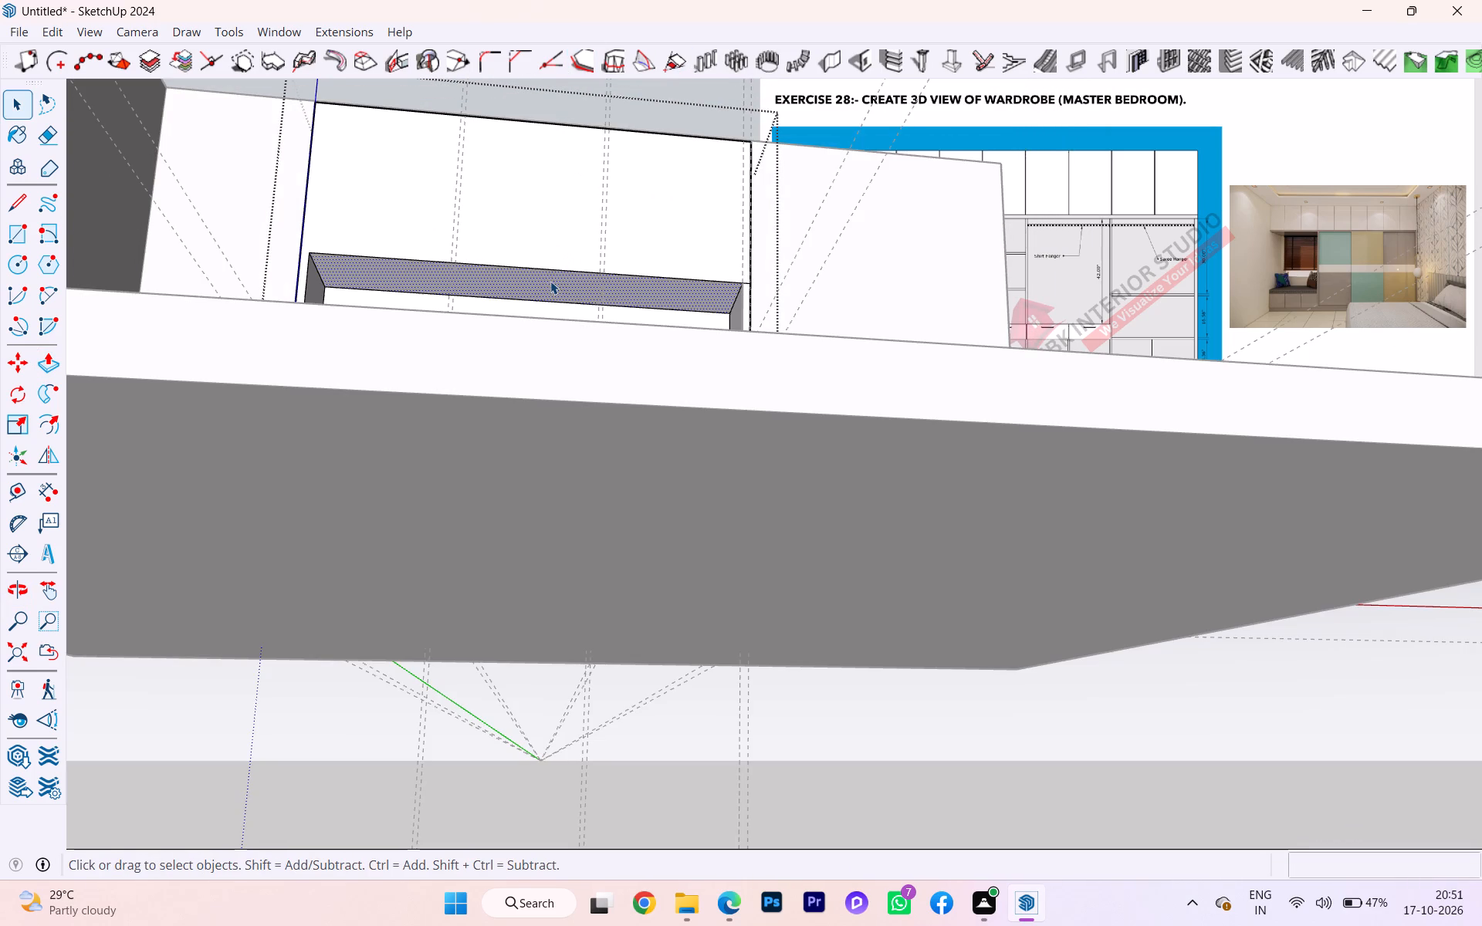
key("p")
left_click(550, 285)
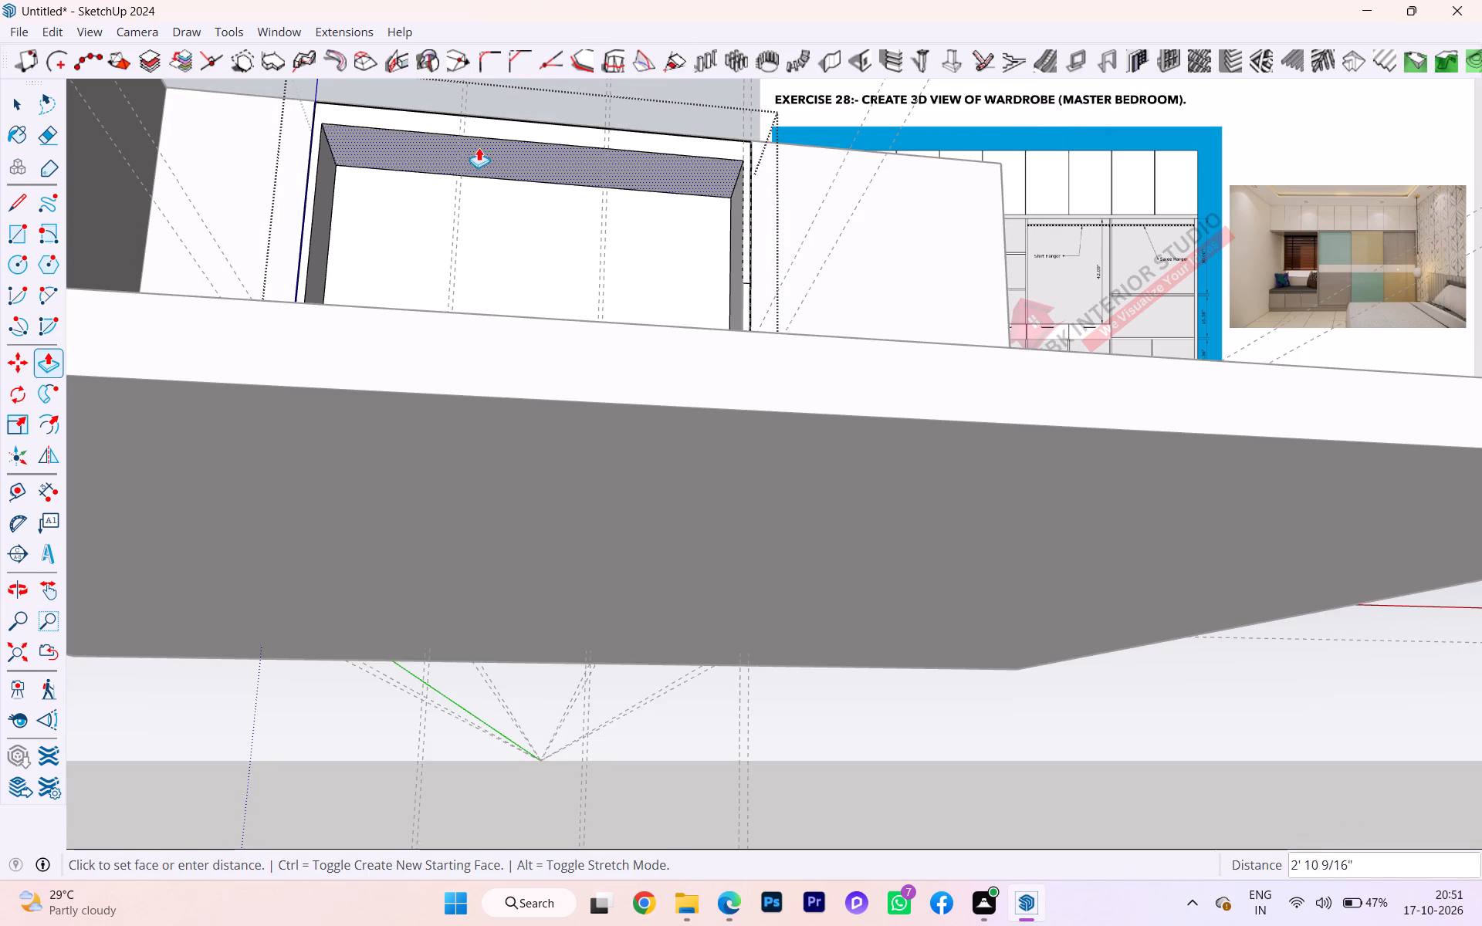
scroll(476, 144, "down", 1)
middle_click_drag(475, 147, 391, 294)
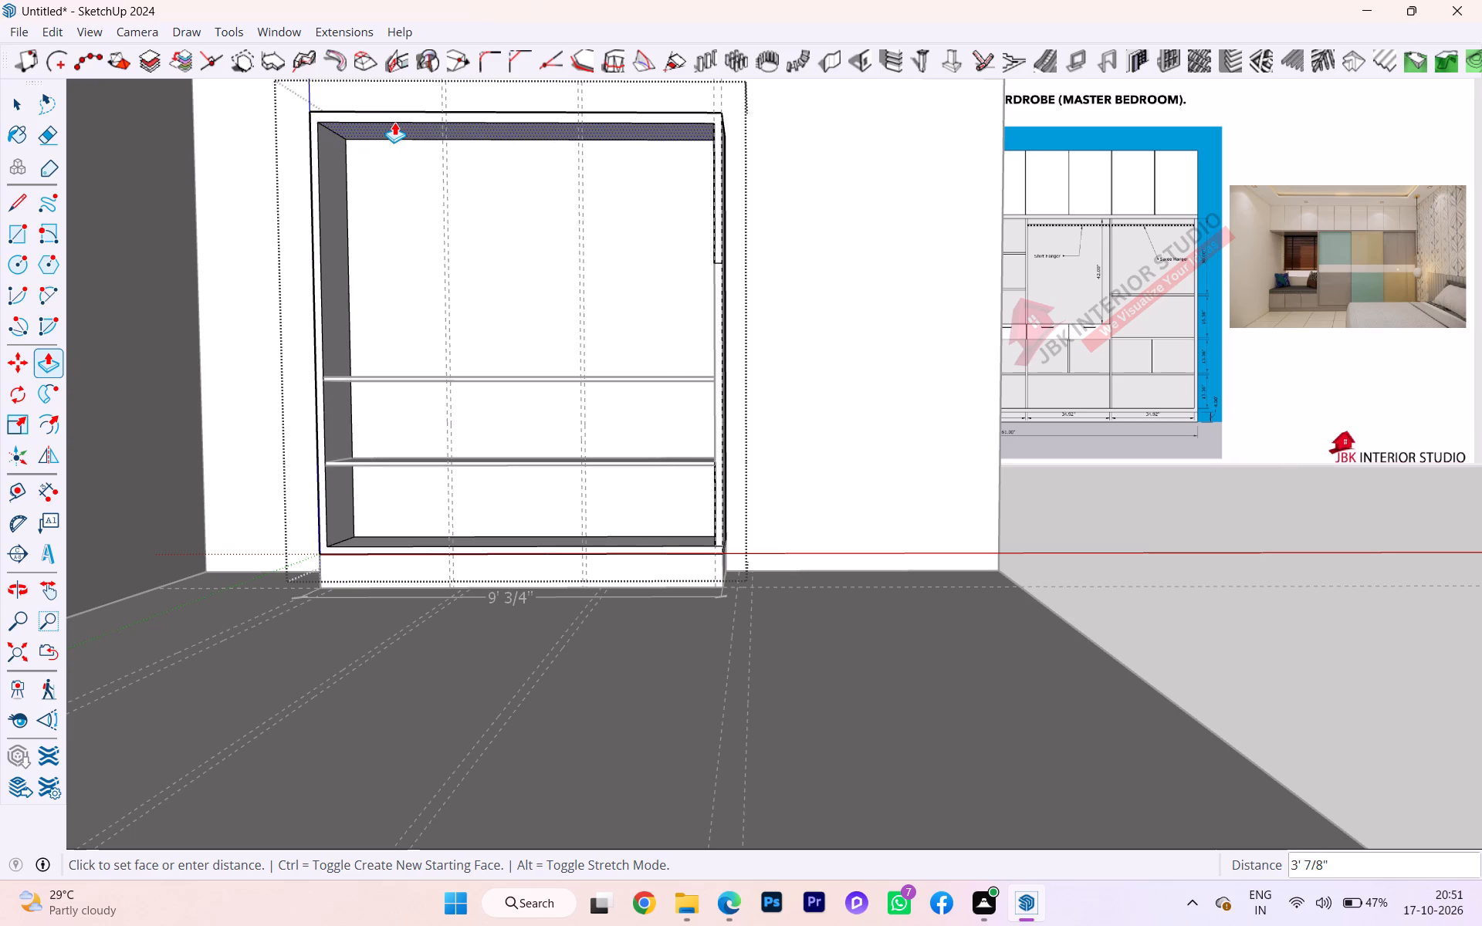
left_click(394, 122)
key("space")
Place a horizontal guide 2" below the top outer edge of the wardrobe body's front face.
scroll(569, 211, "down", 1)
middle_click_drag(570, 215, 604, 306)
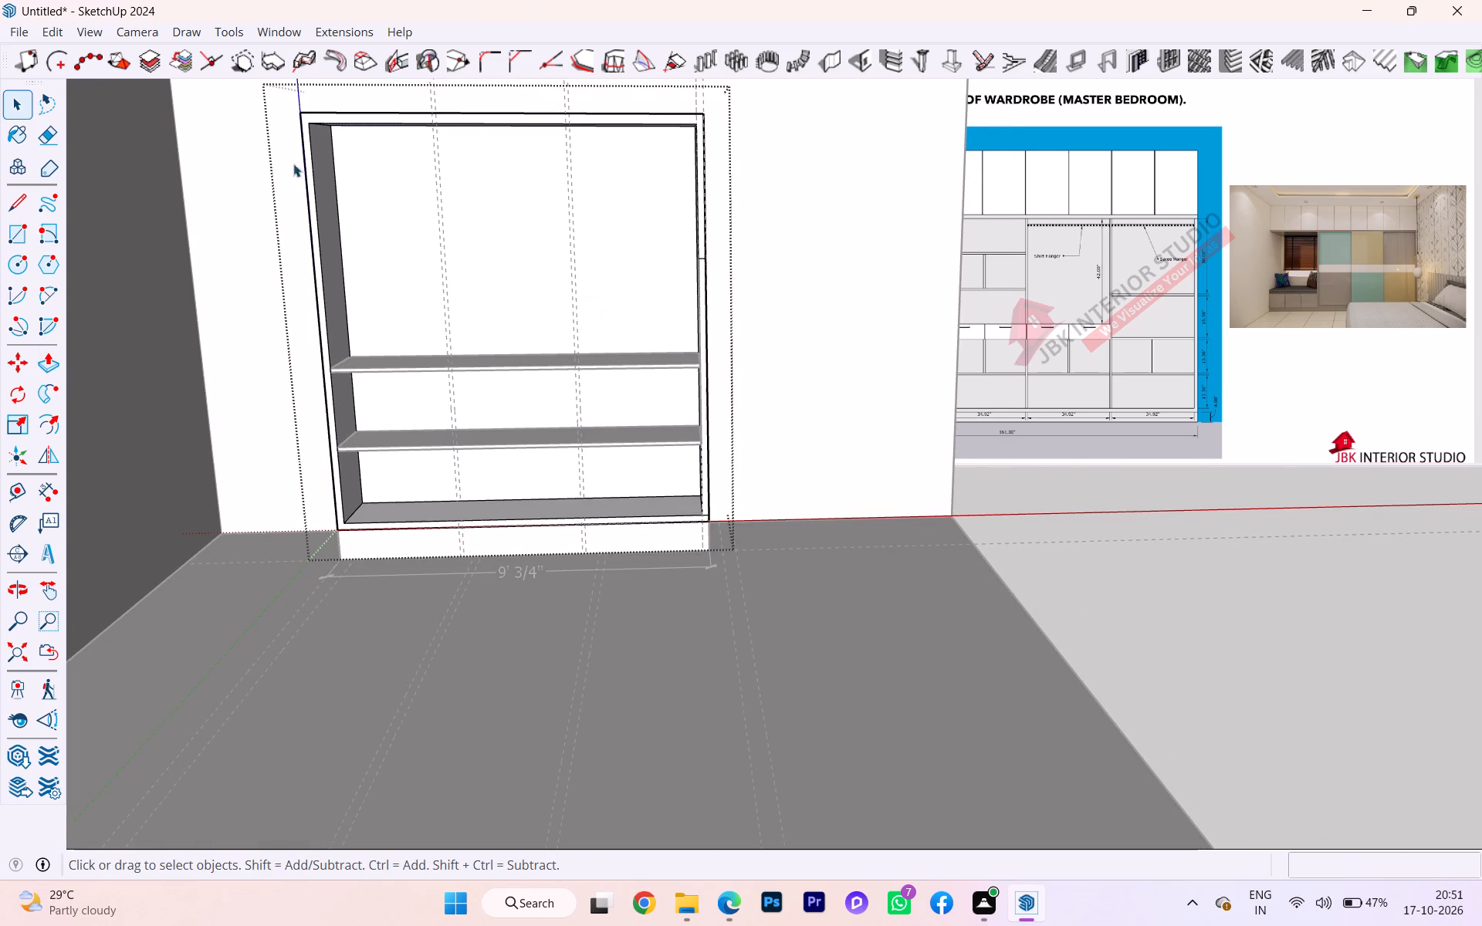
left_click(49, 502)
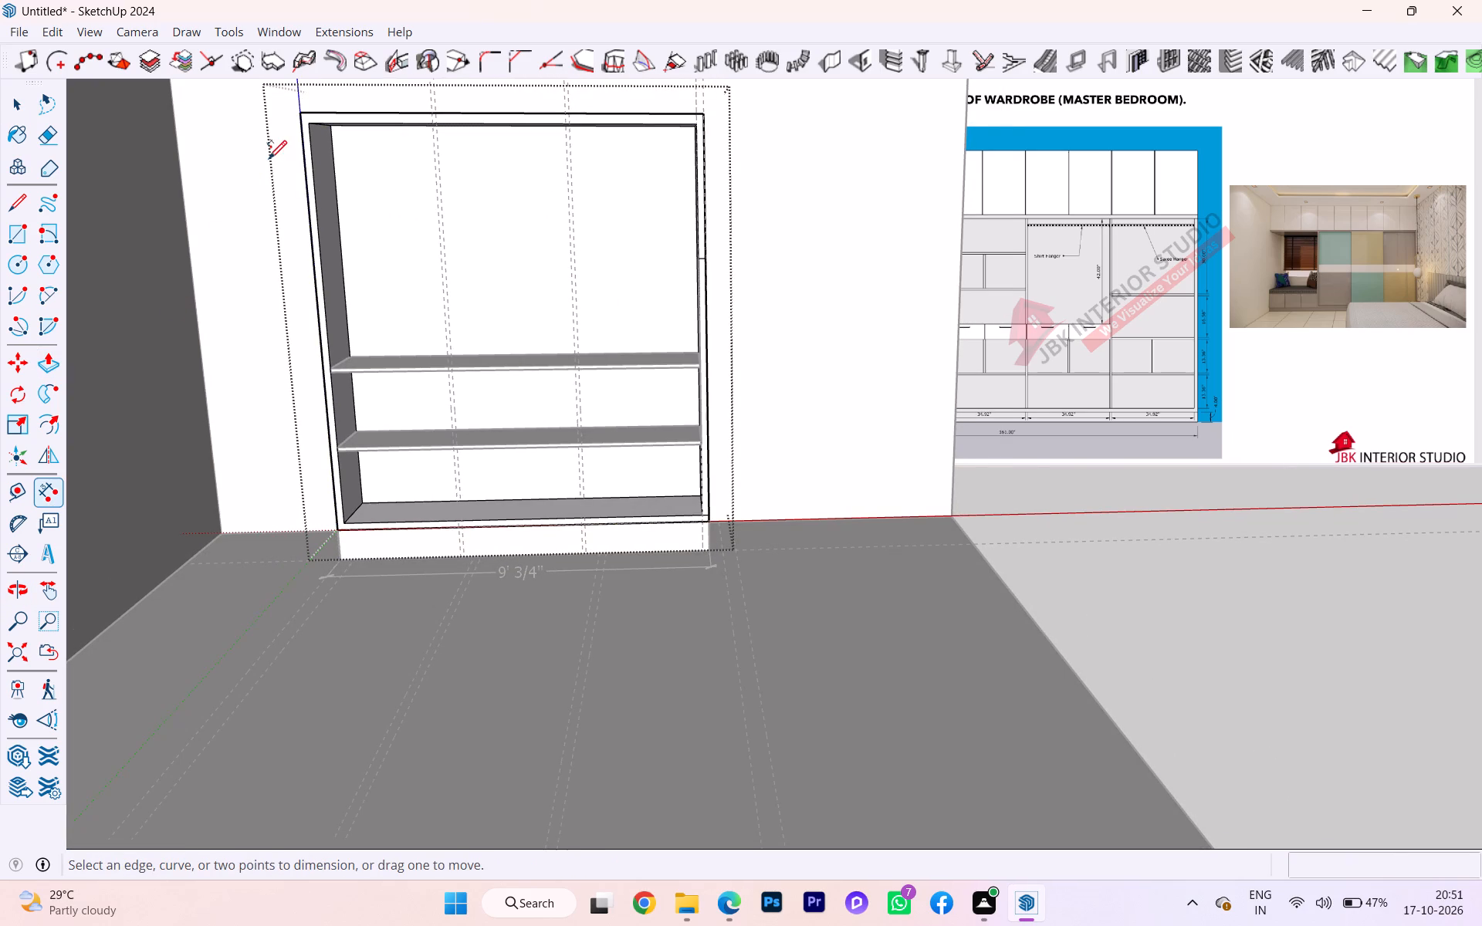
left_click(17, 492)
scroll(358, 113, "up", 6)
scroll(374, 106, "down", 1)
scroll(374, 106, "up", 2)
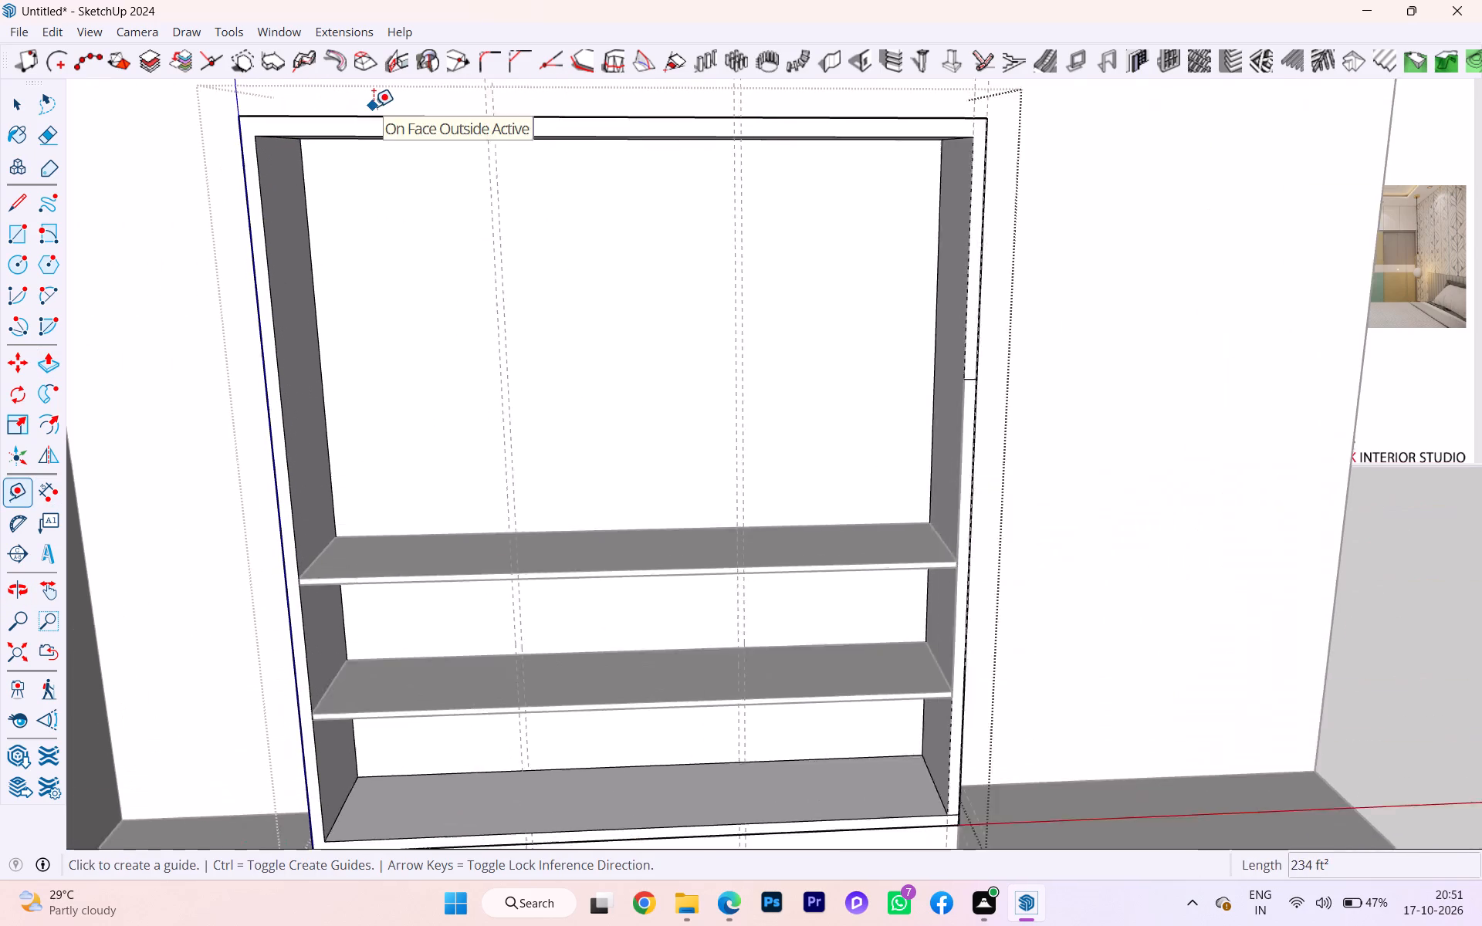
scroll(374, 106, "up", 1)
left_click(375, 120)
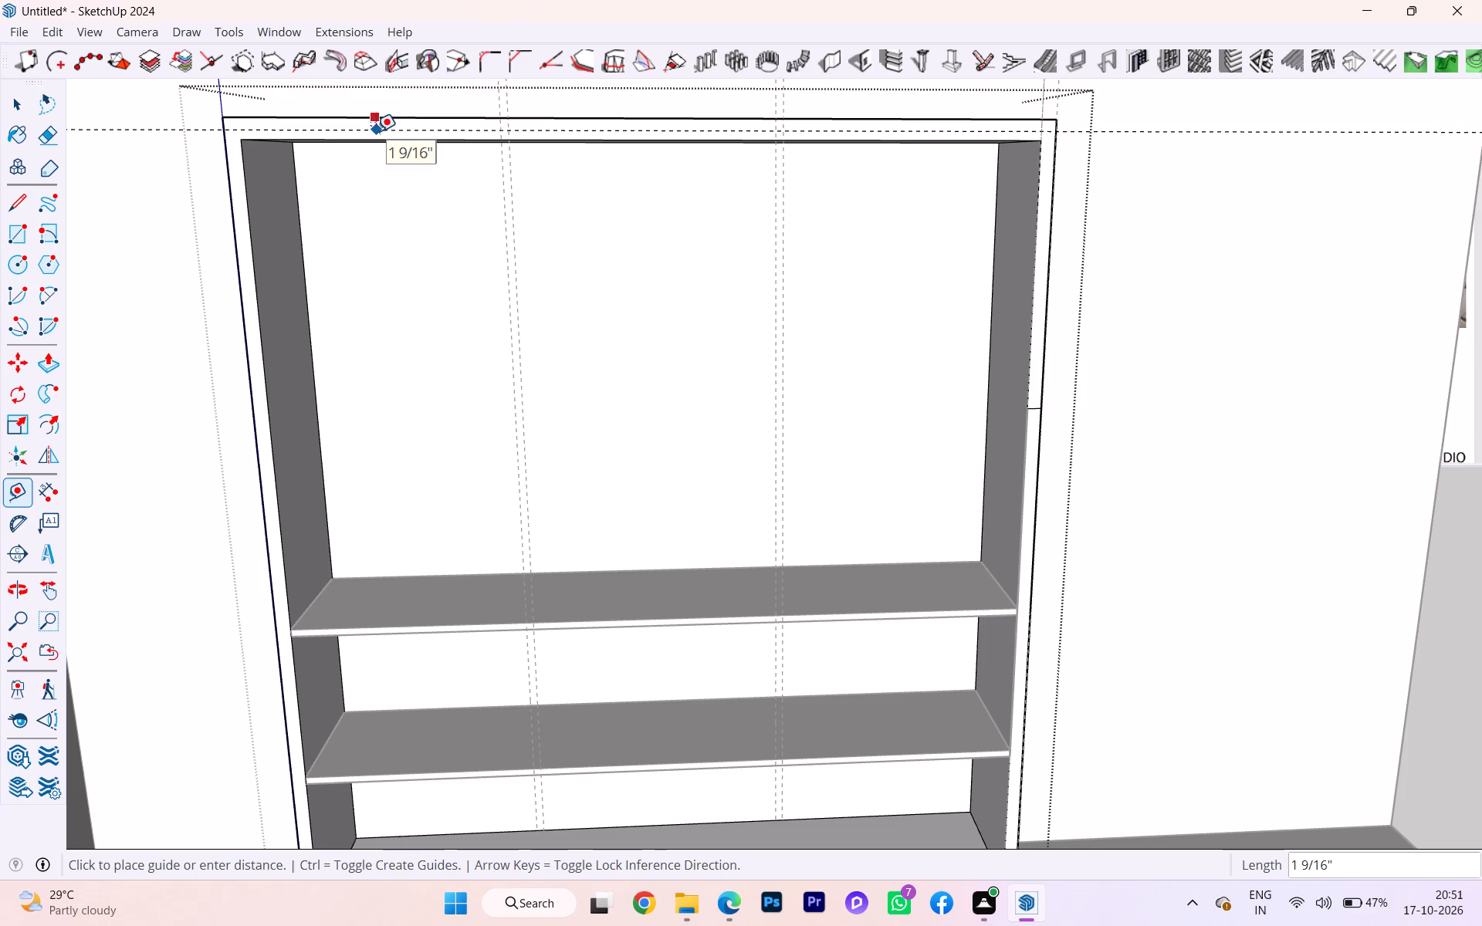
key("2")
key("Return")
key("shift+F23")
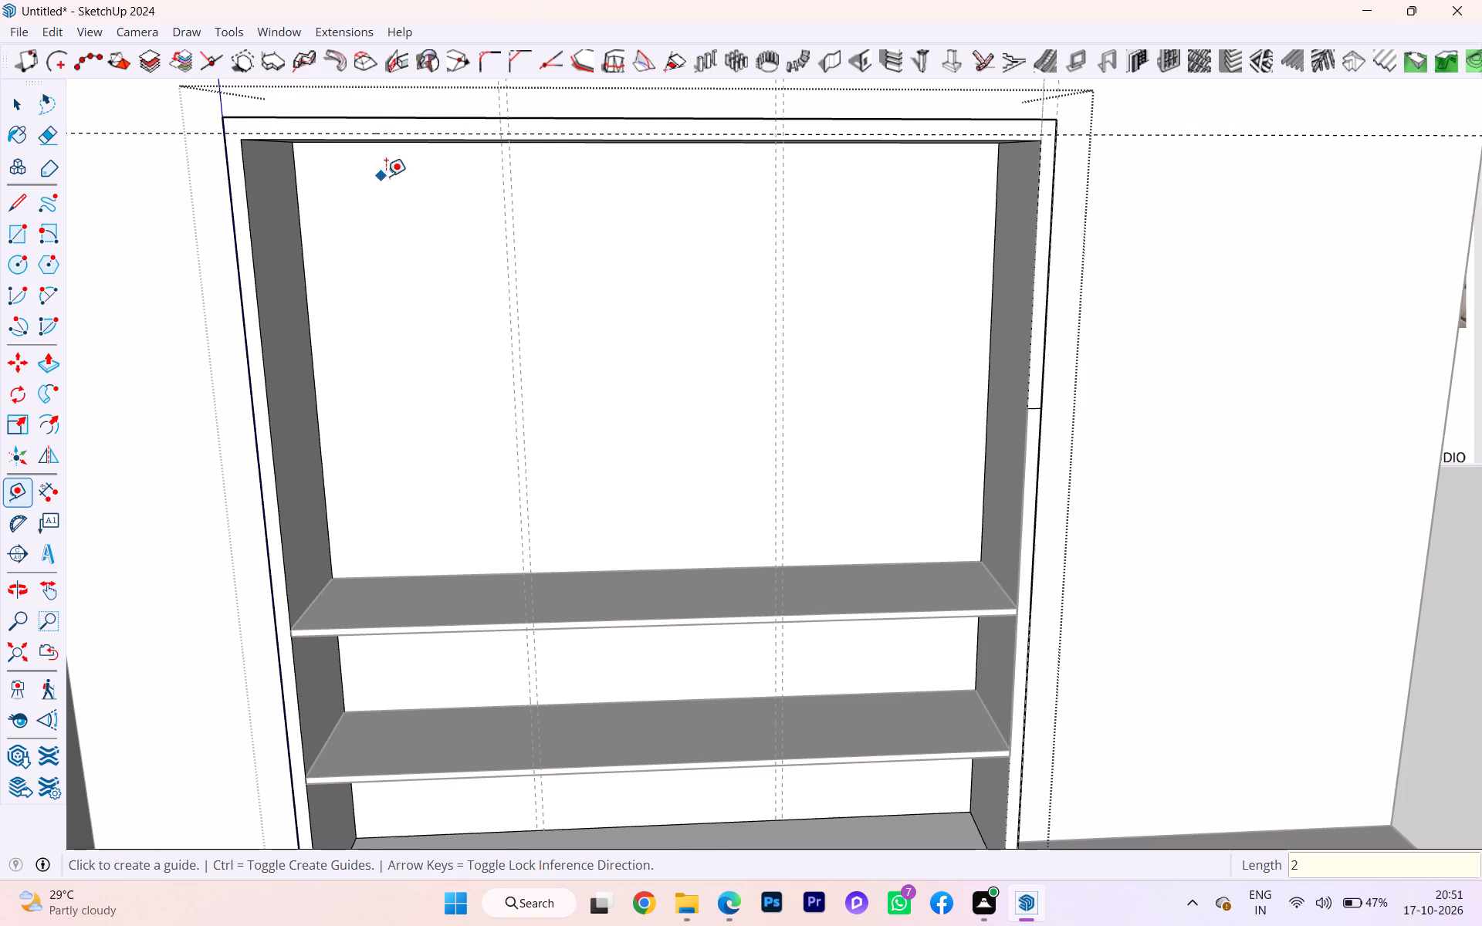
Push the underside of the wardrobe body's top panel up to the 2" guide line.
scroll(401, 176, "down", 2)
middle_click_drag(404, 176, 425, 87)
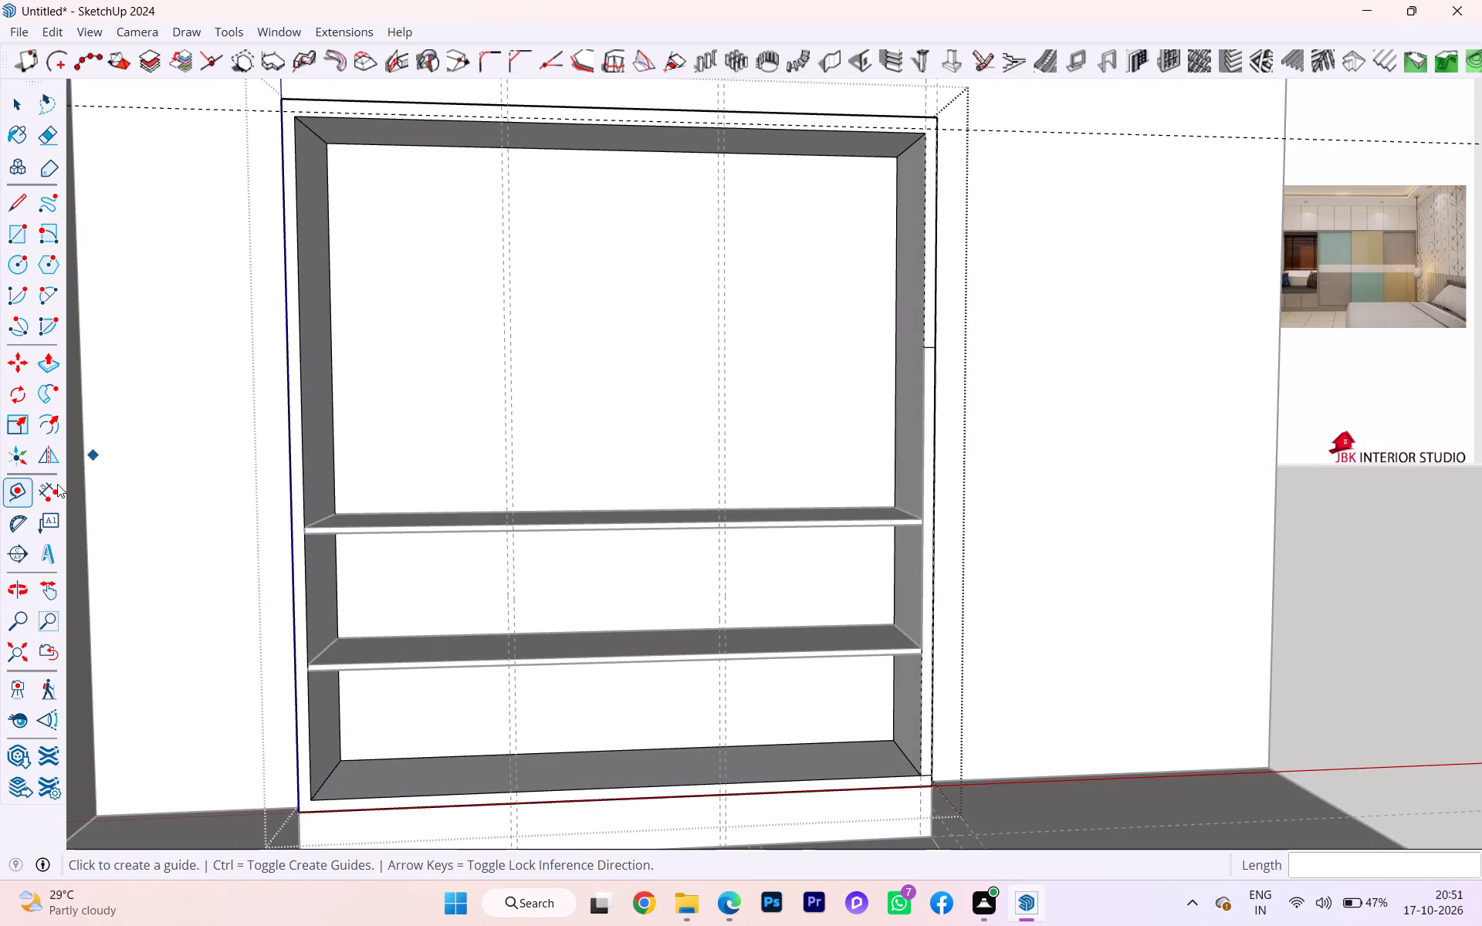
left_click(54, 380)
left_click(57, 355)
left_click(497, 126)
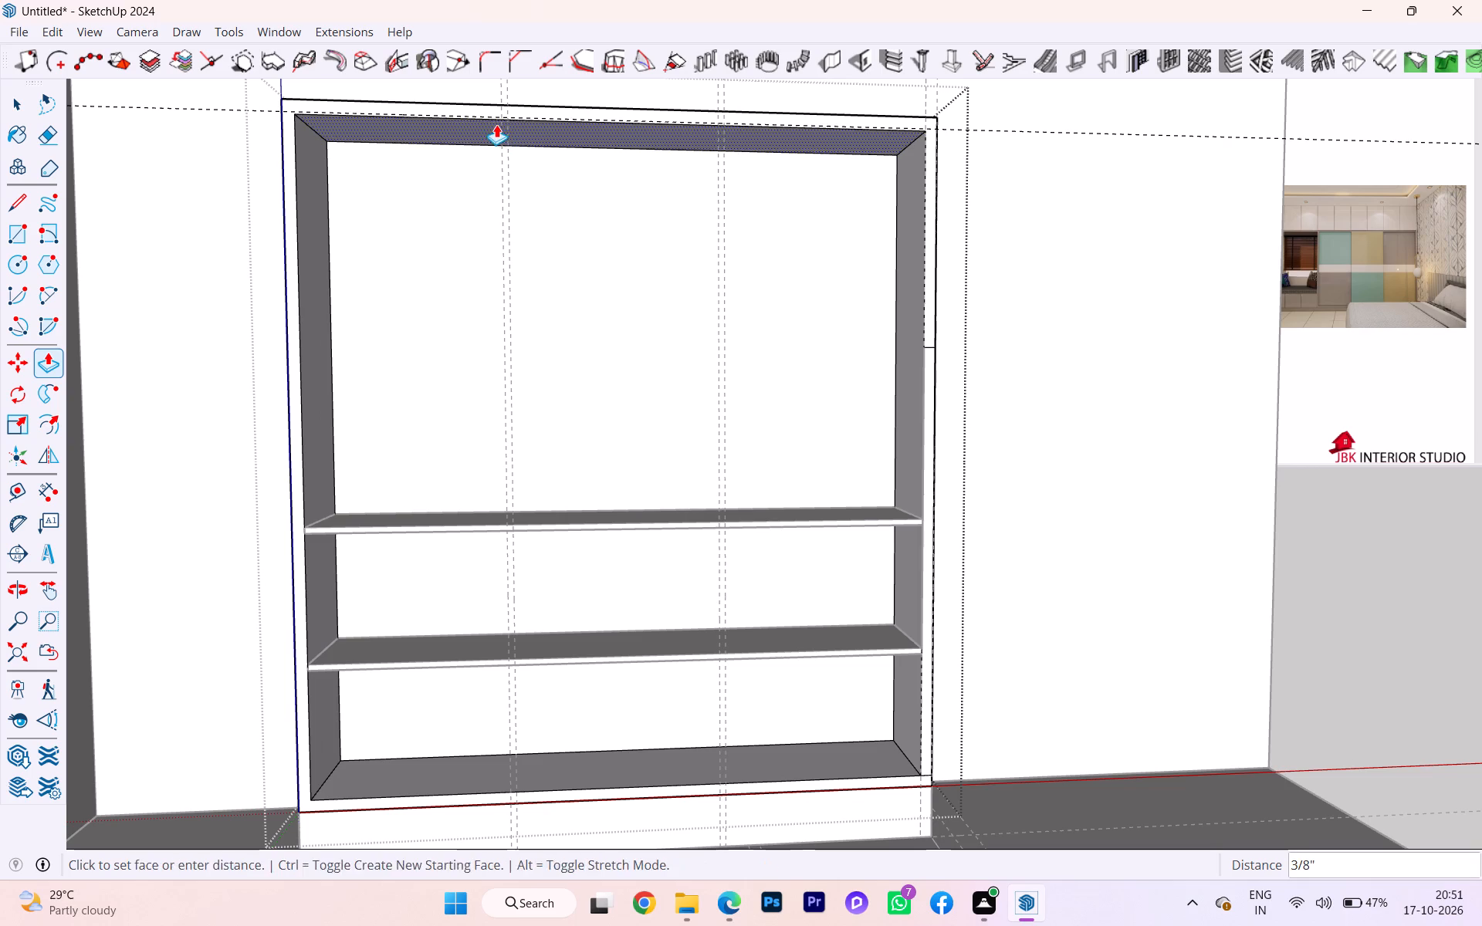
left_click(486, 108)
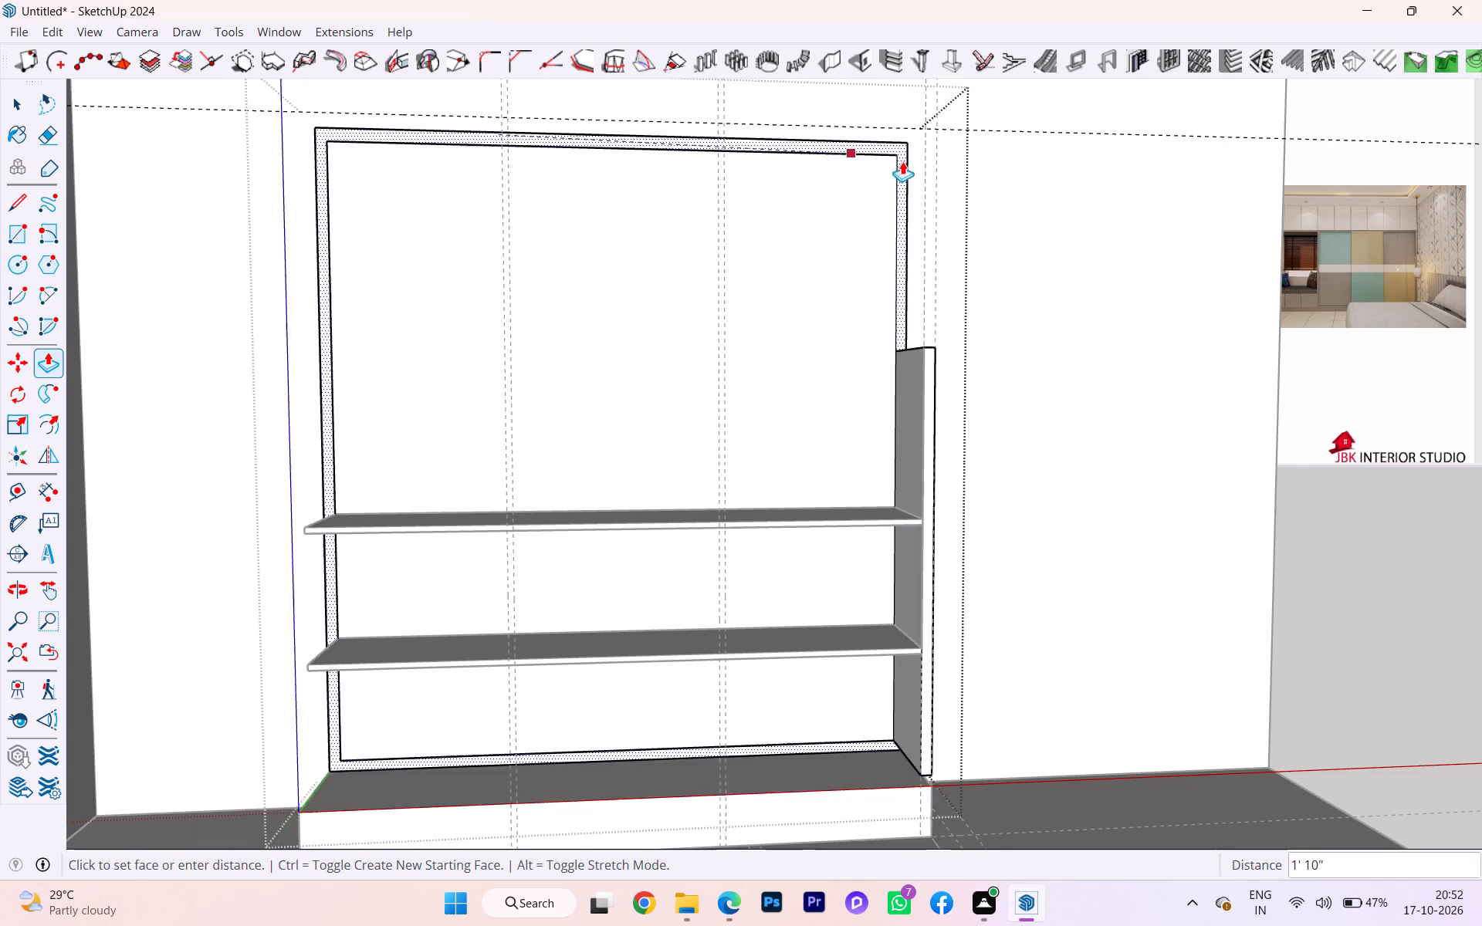
left_click(998, 129)
key("space")
Close the wardrobe body group to finish editing it.
scroll(702, 182, "down", 2)
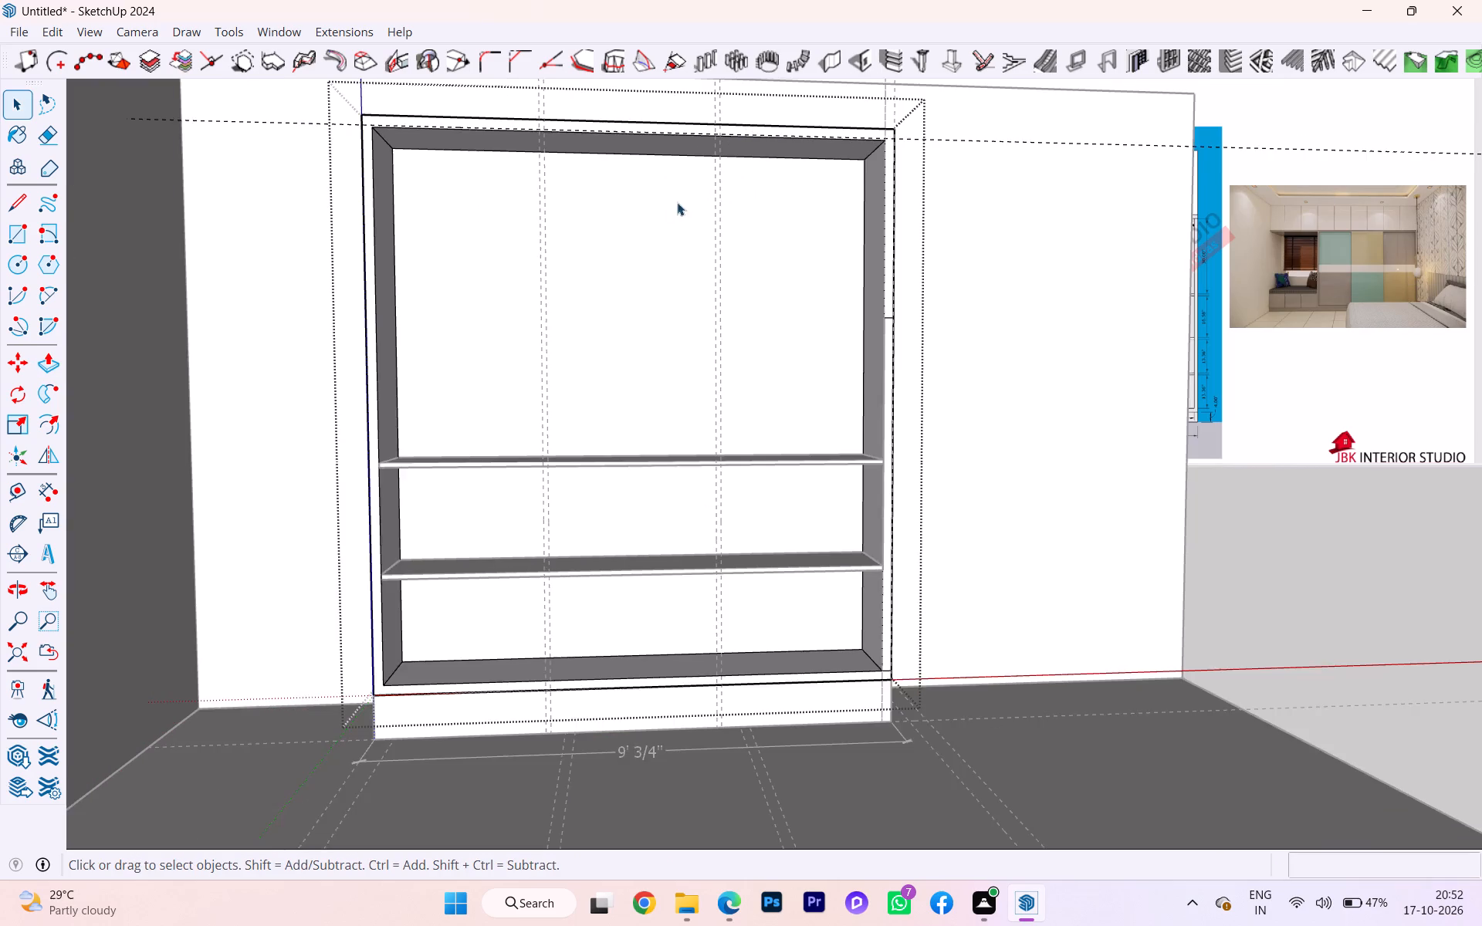
scroll(648, 195, "down", 1)
scroll(1030, 167, "down", 3)
middle_click_drag(1021, 174, 880, 194)
scroll(763, 215, "down", 2)
middle_click_drag(760, 231, 748, 271)
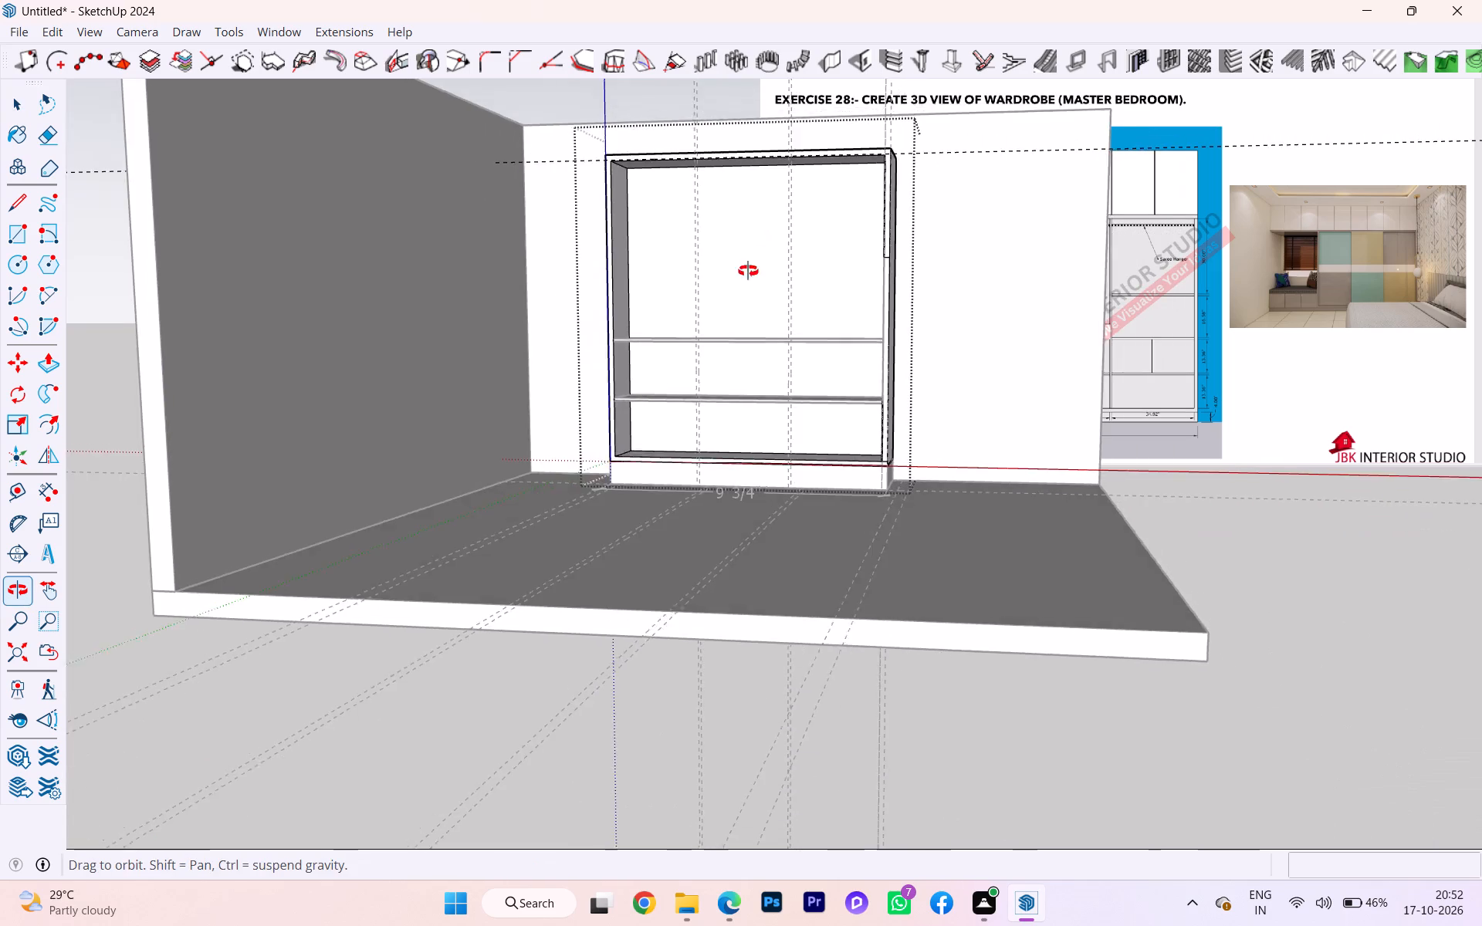
middle_click_drag(748, 271, 708, 346)
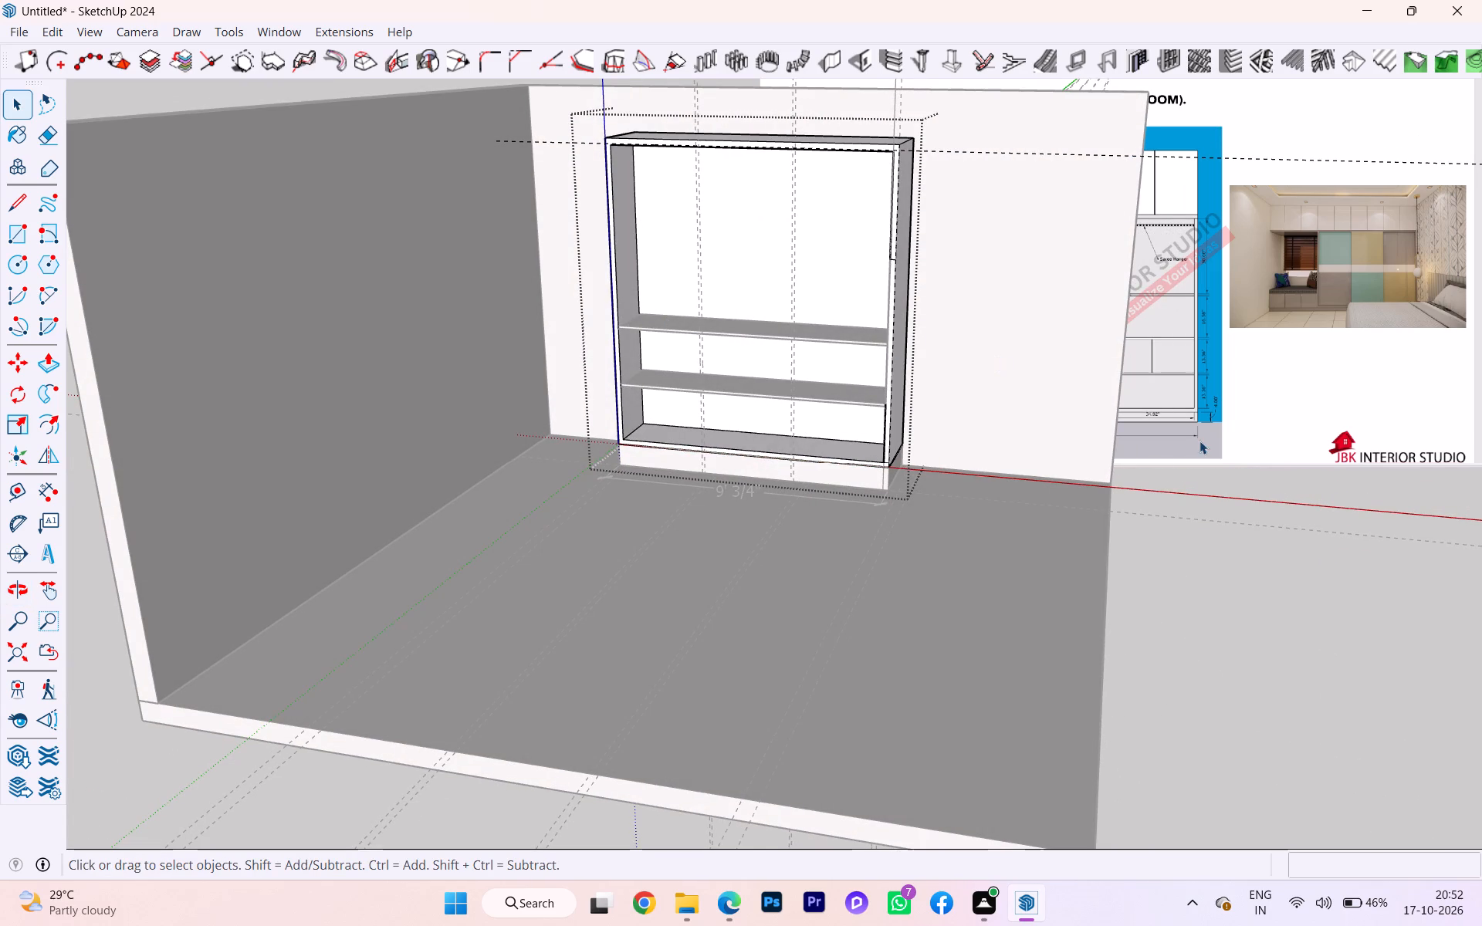
left_click(1196, 529)
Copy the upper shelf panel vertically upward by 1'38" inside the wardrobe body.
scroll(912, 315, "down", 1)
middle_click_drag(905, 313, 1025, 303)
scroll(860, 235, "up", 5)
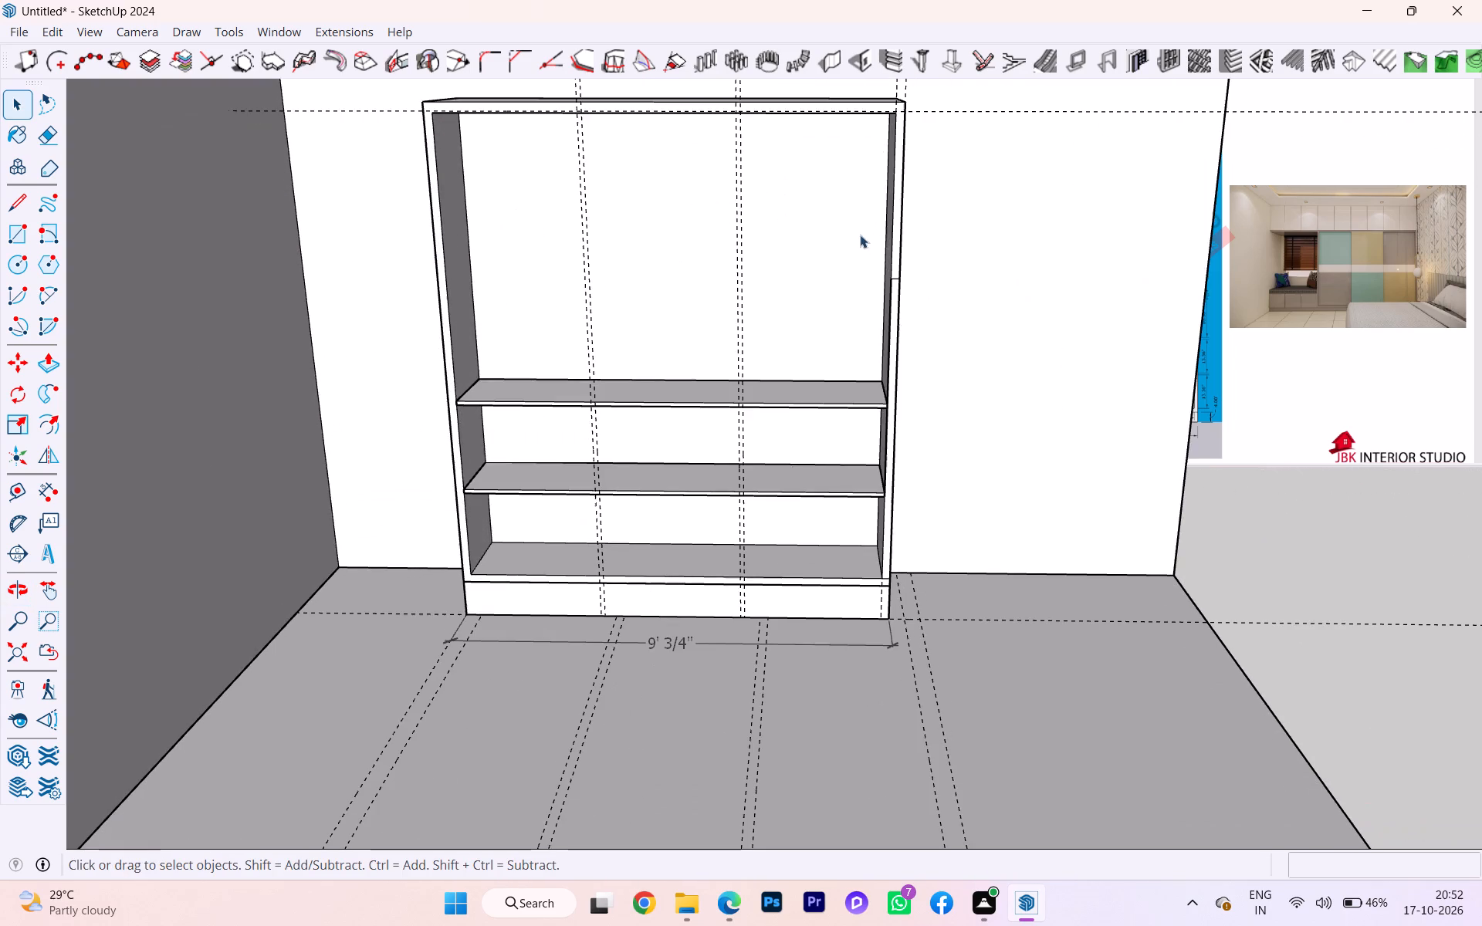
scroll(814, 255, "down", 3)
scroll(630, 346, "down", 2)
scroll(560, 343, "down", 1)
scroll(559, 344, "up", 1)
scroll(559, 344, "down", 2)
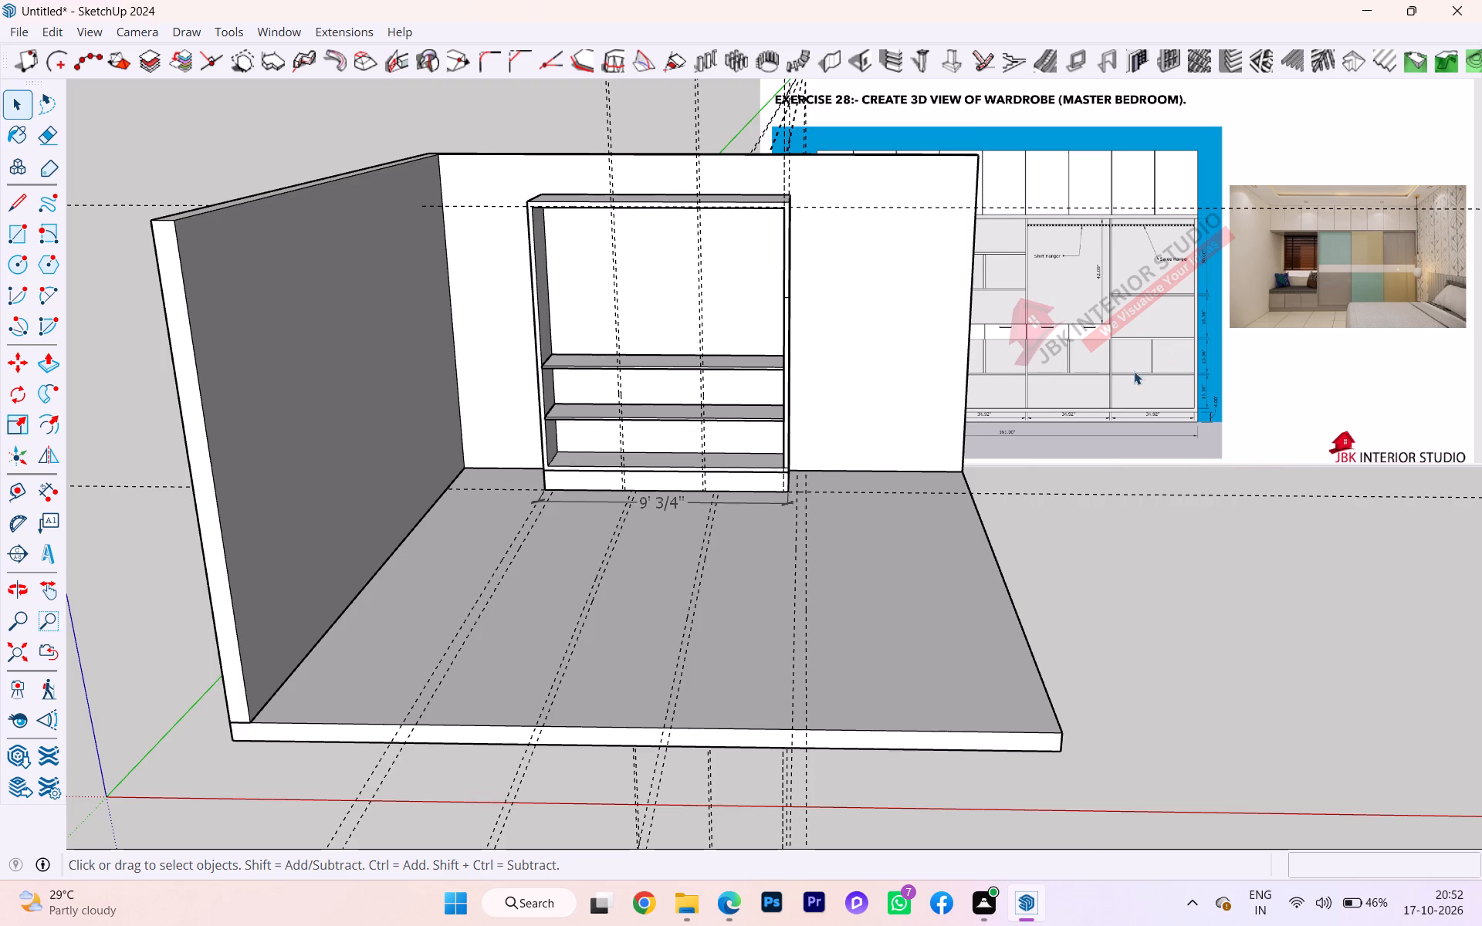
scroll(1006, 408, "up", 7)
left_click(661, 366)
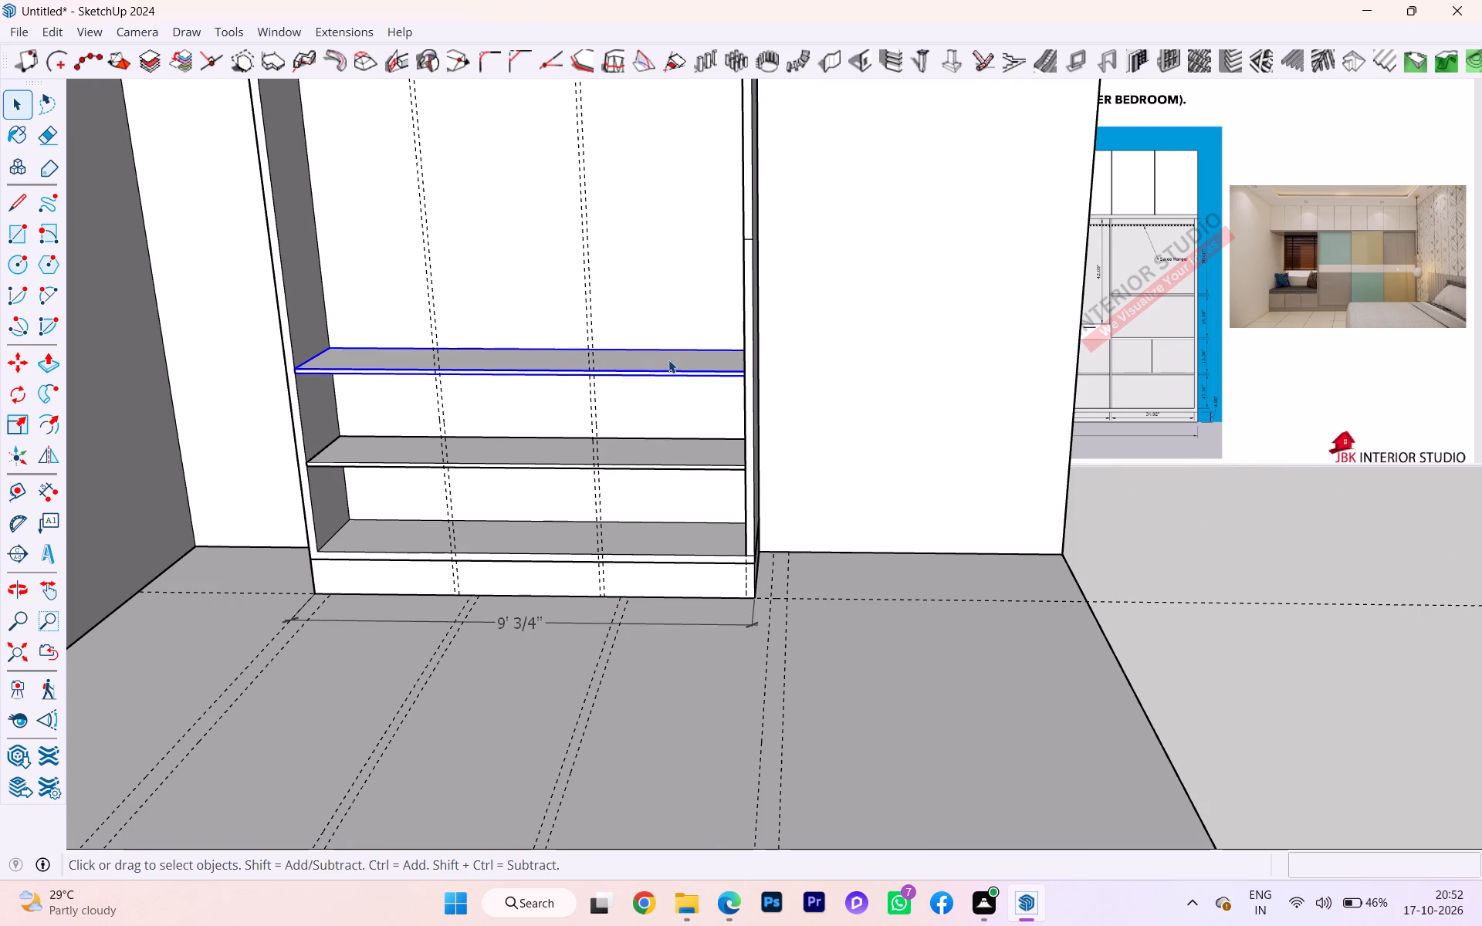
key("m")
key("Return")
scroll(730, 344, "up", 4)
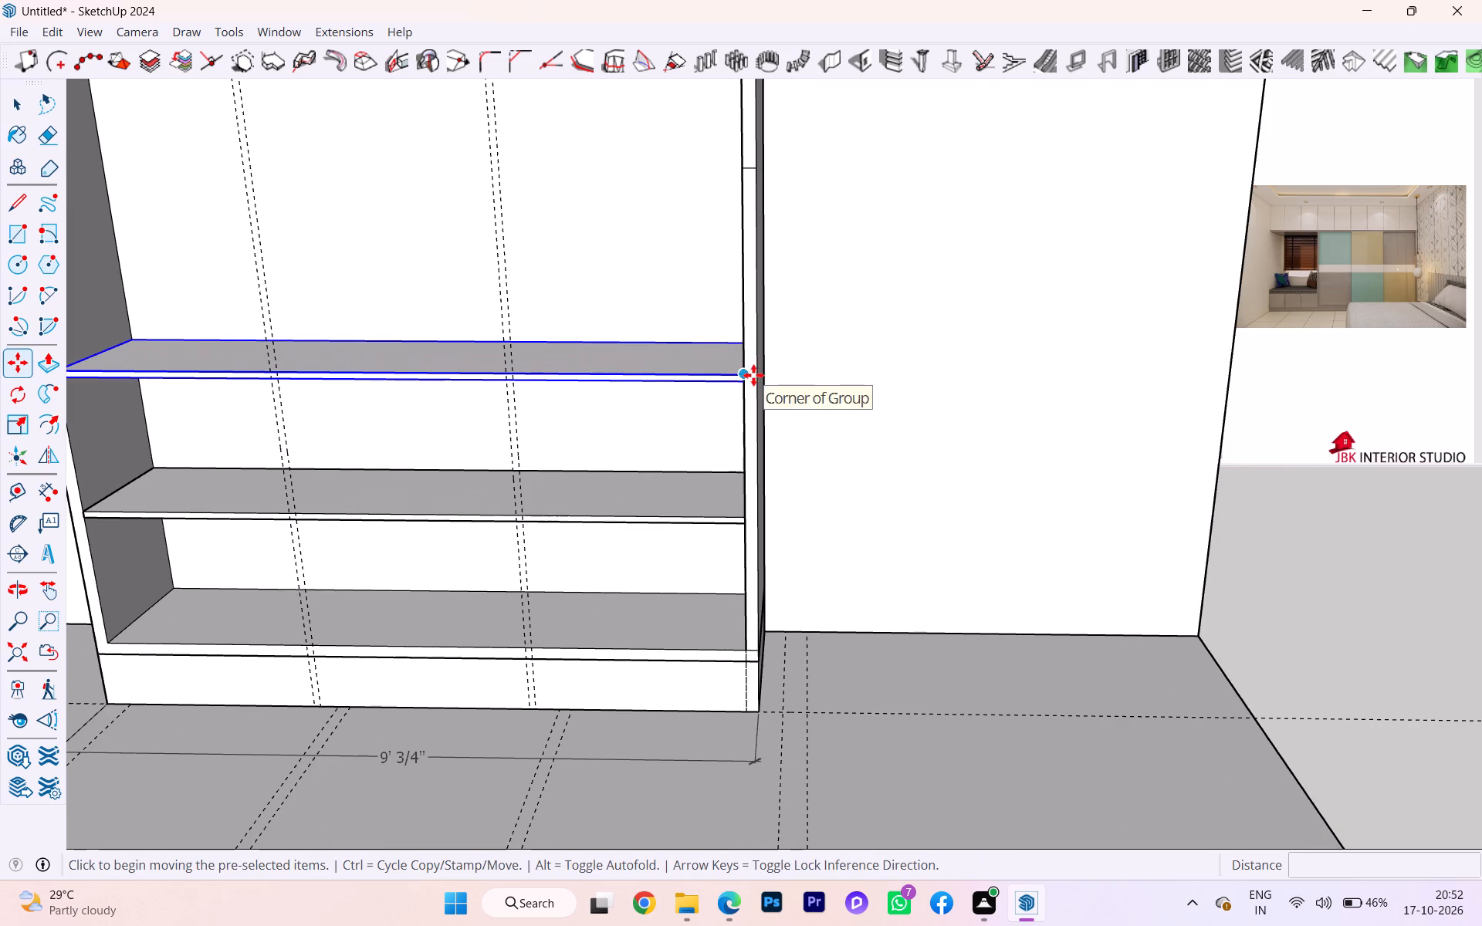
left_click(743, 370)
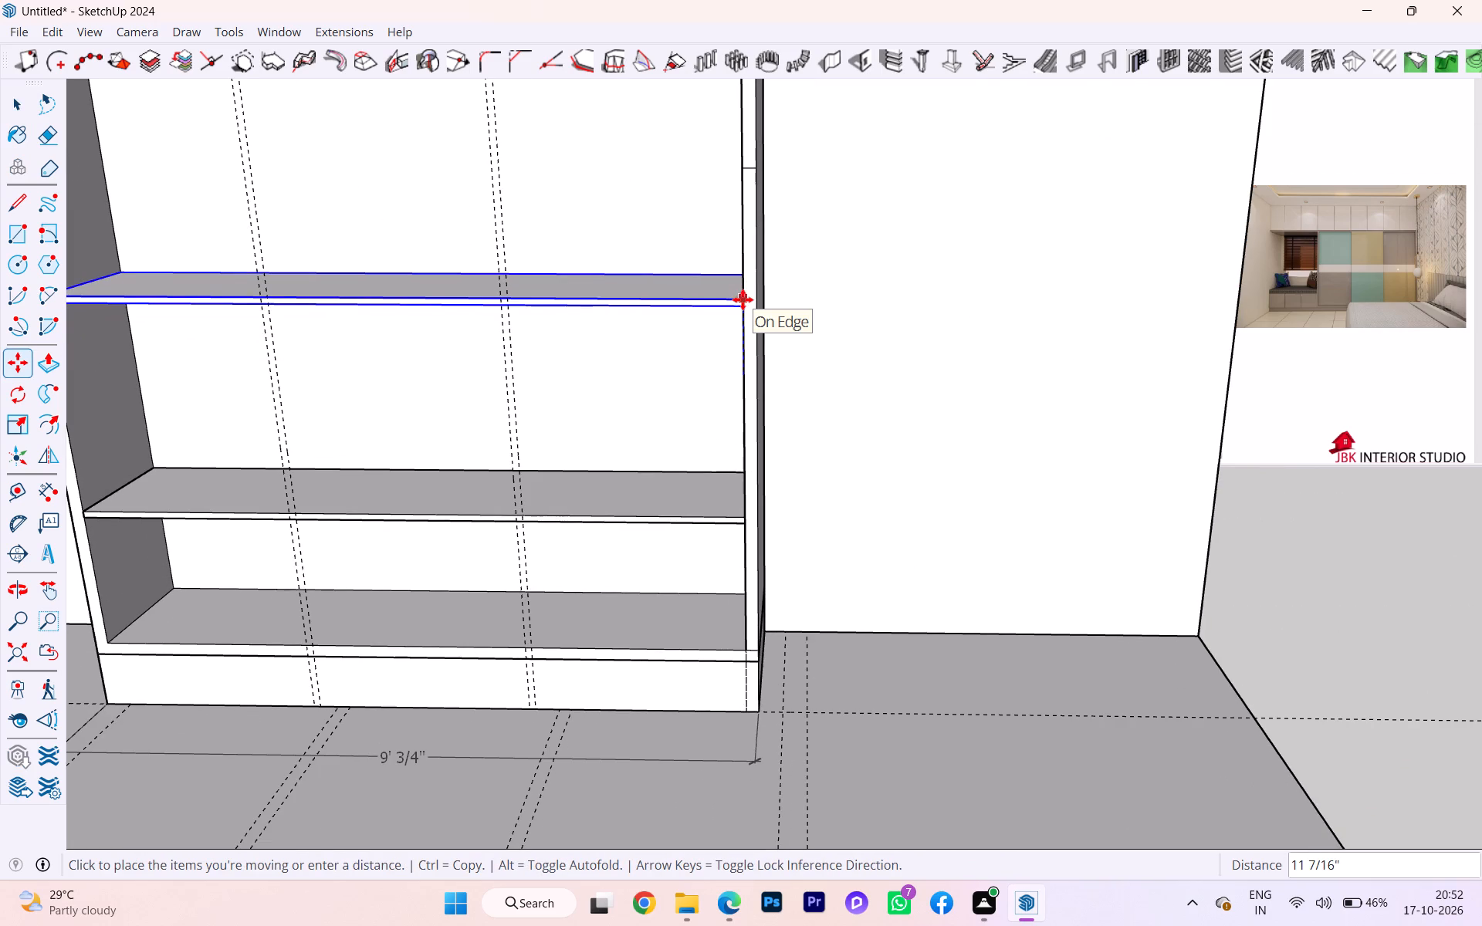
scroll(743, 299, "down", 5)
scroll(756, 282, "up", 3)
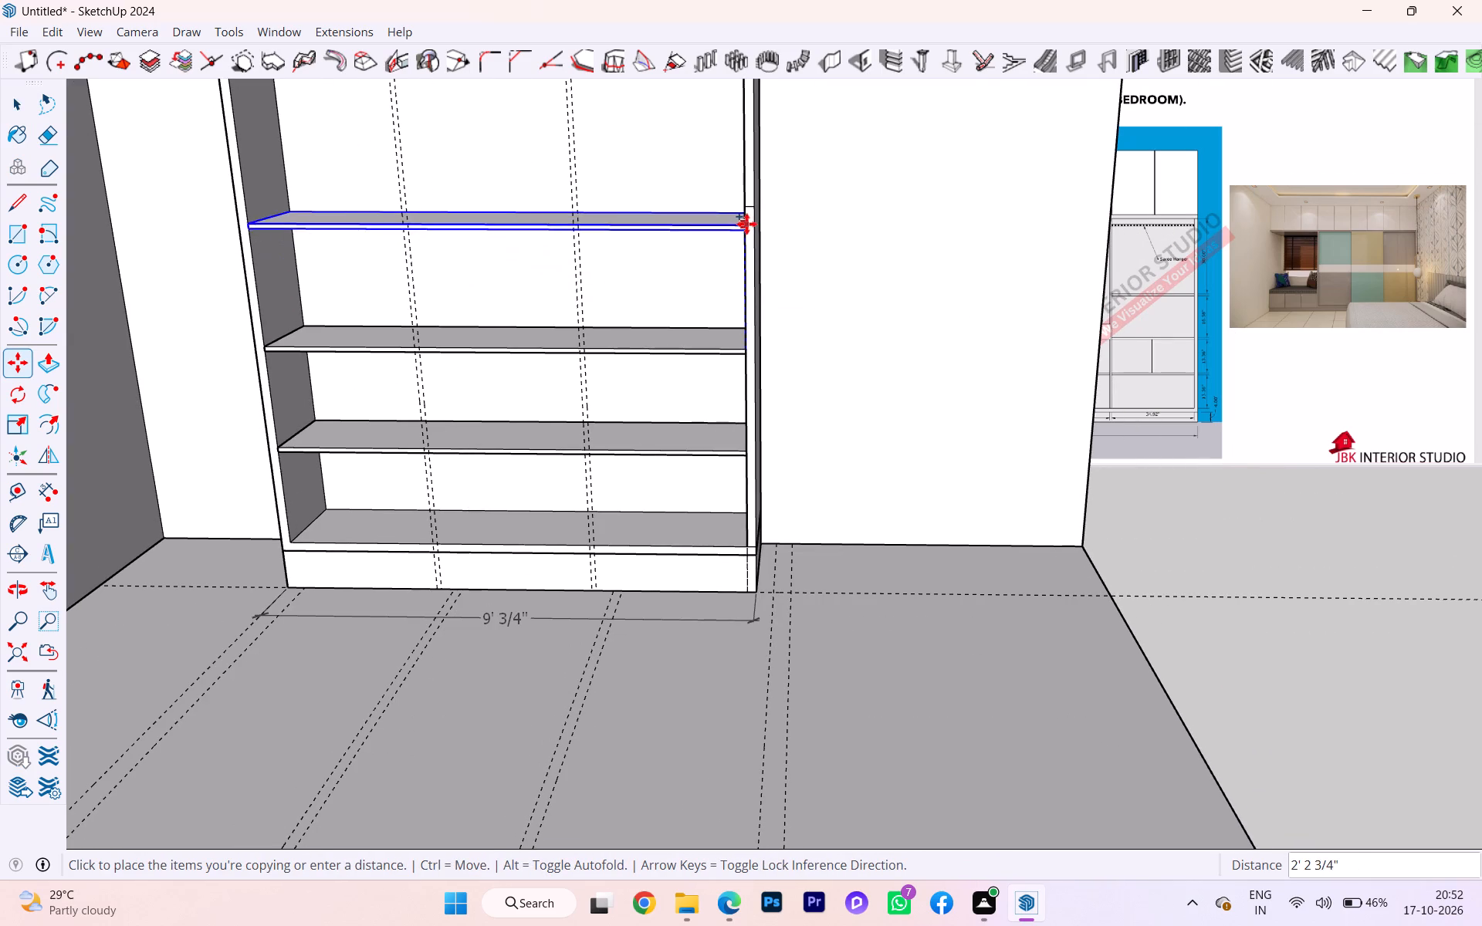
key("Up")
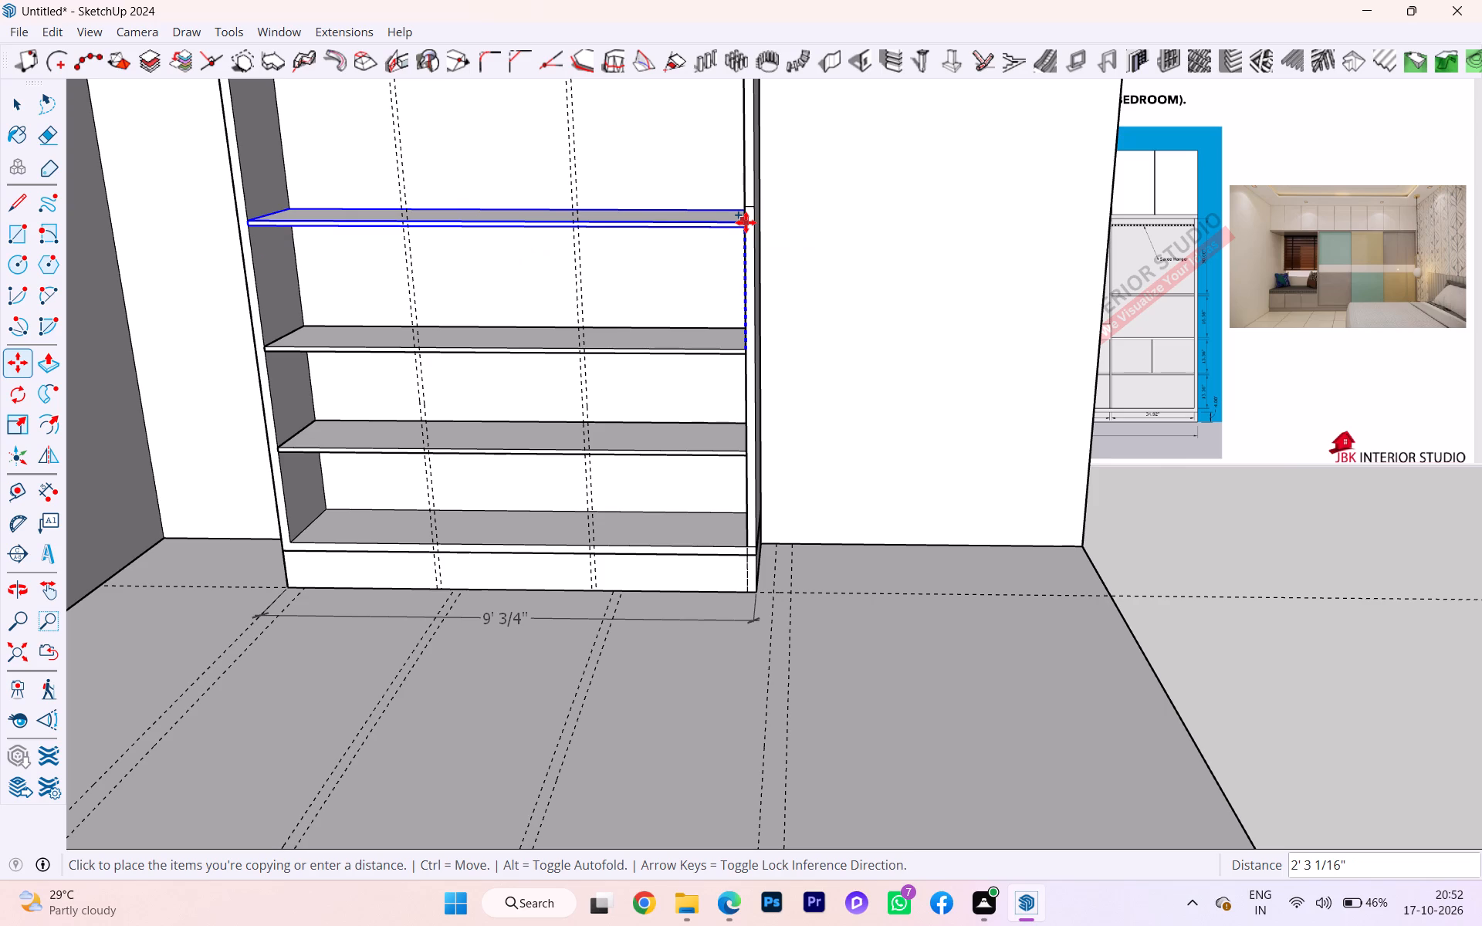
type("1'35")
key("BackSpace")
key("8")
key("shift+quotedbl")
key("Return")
Examine the new shelf's position in the wardrobe and try to dimension the gap between it and the shelf below.
scroll(737, 229, "down", 3)
scroll(712, 313, "down", 2)
scroll(712, 315, "up", 1)
scroll(711, 317, "down", 8)
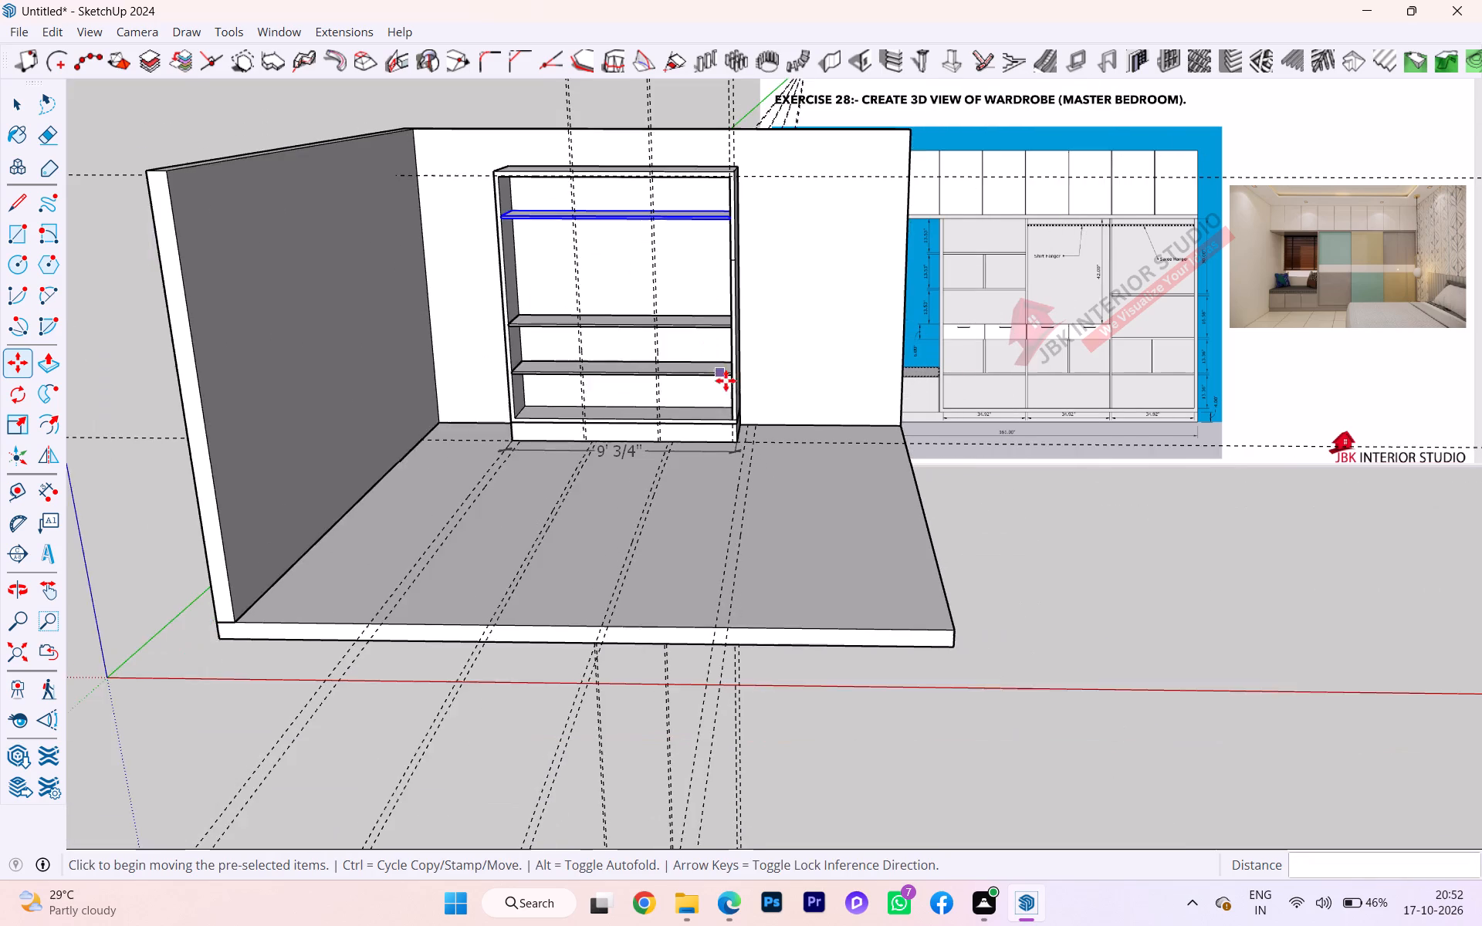
scroll(726, 380, "down", 1)
scroll(727, 400, "up", 2)
scroll(727, 401, "down", 3)
scroll(709, 208, "down", 2)
middle_click_drag(709, 208, 735, 135)
scroll(713, 173, "up", 6)
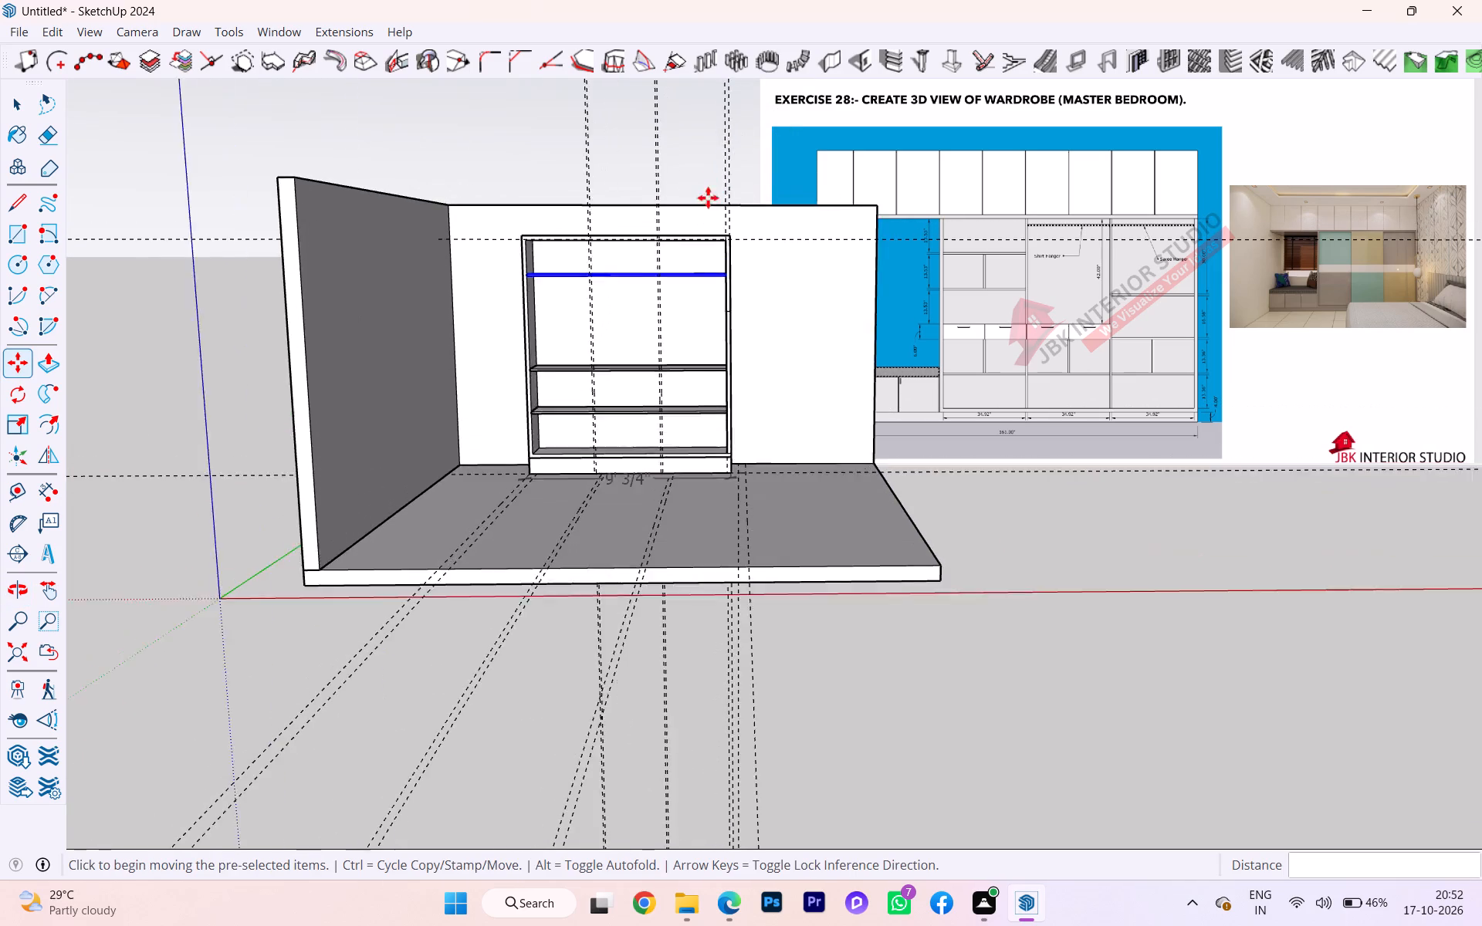
scroll(708, 198, "up", 2)
scroll(703, 222, "down", 1)
scroll(702, 222, "up", 7)
scroll(722, 302, "up", 6)
scroll(714, 305, "down", 1)
scroll(712, 305, "up", 2)
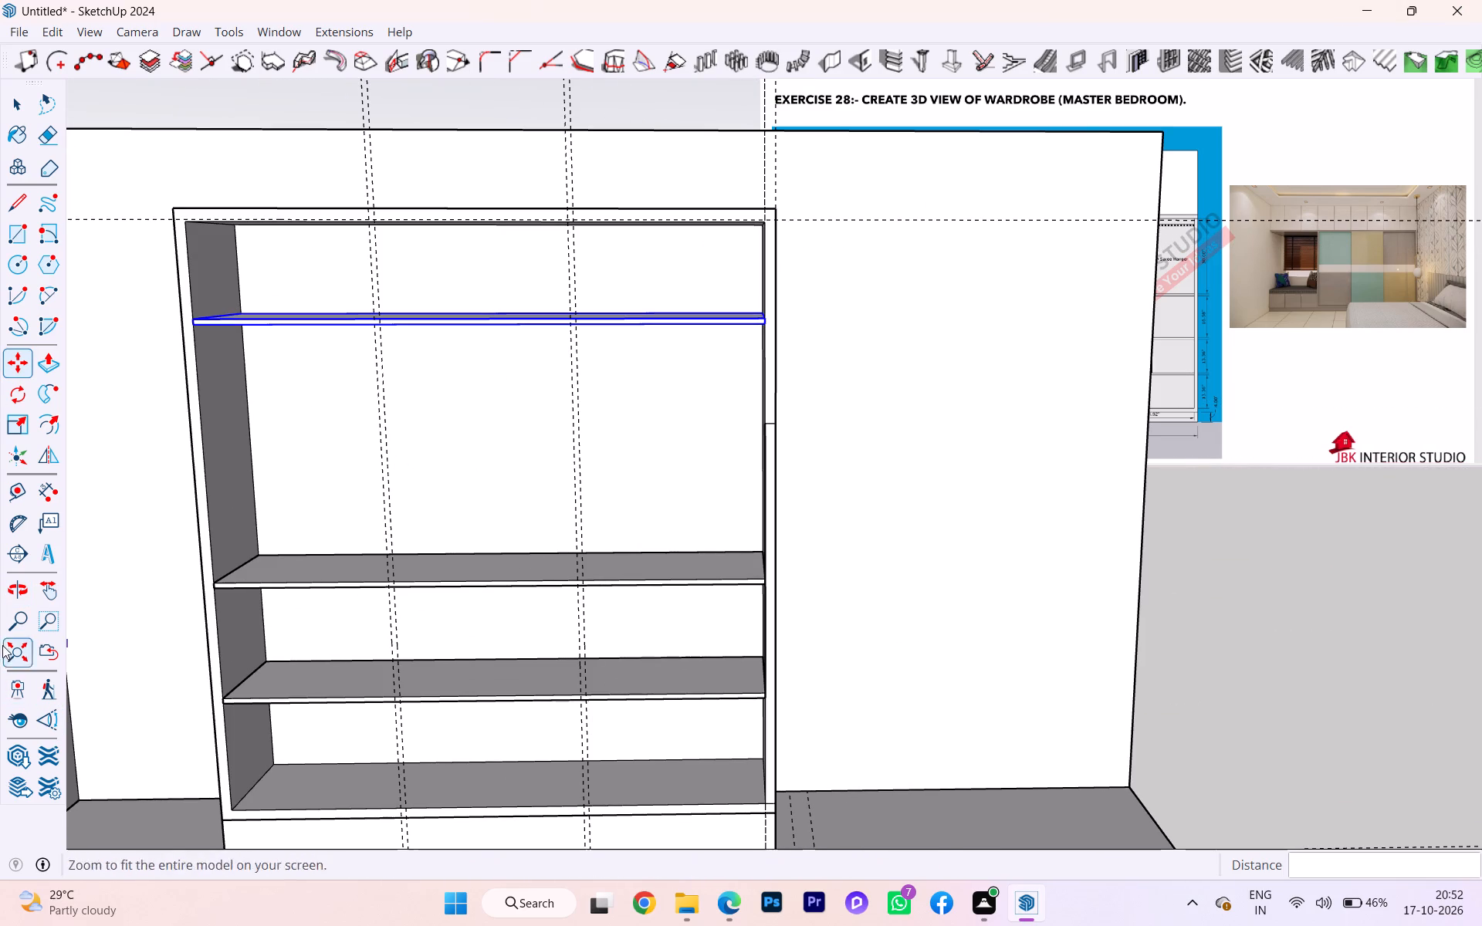
left_click(42, 491)
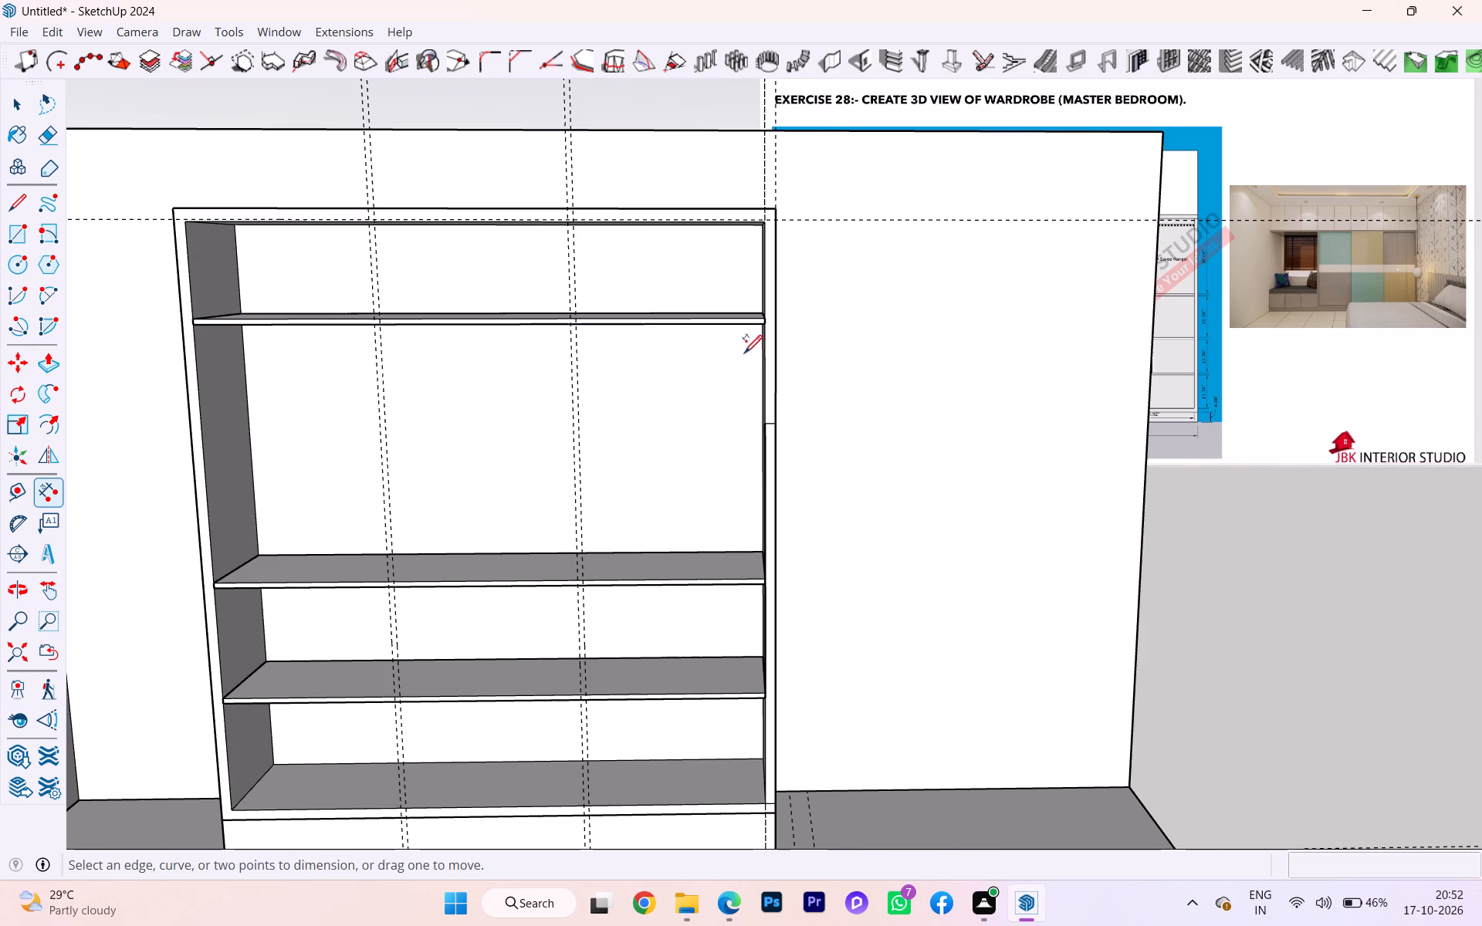
left_click(763, 576)
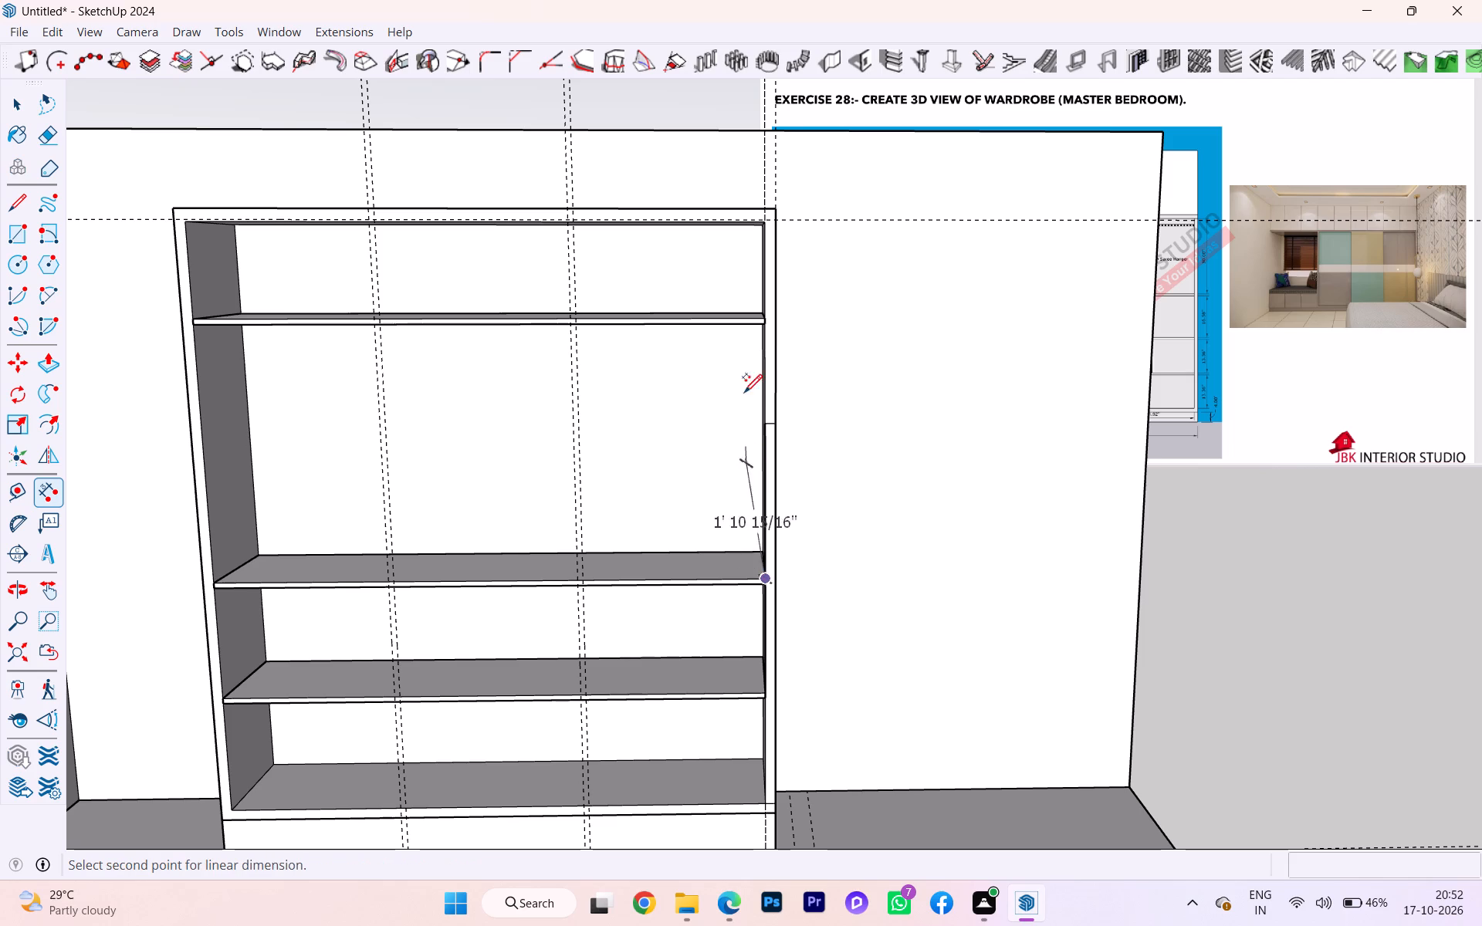
key("Escape")
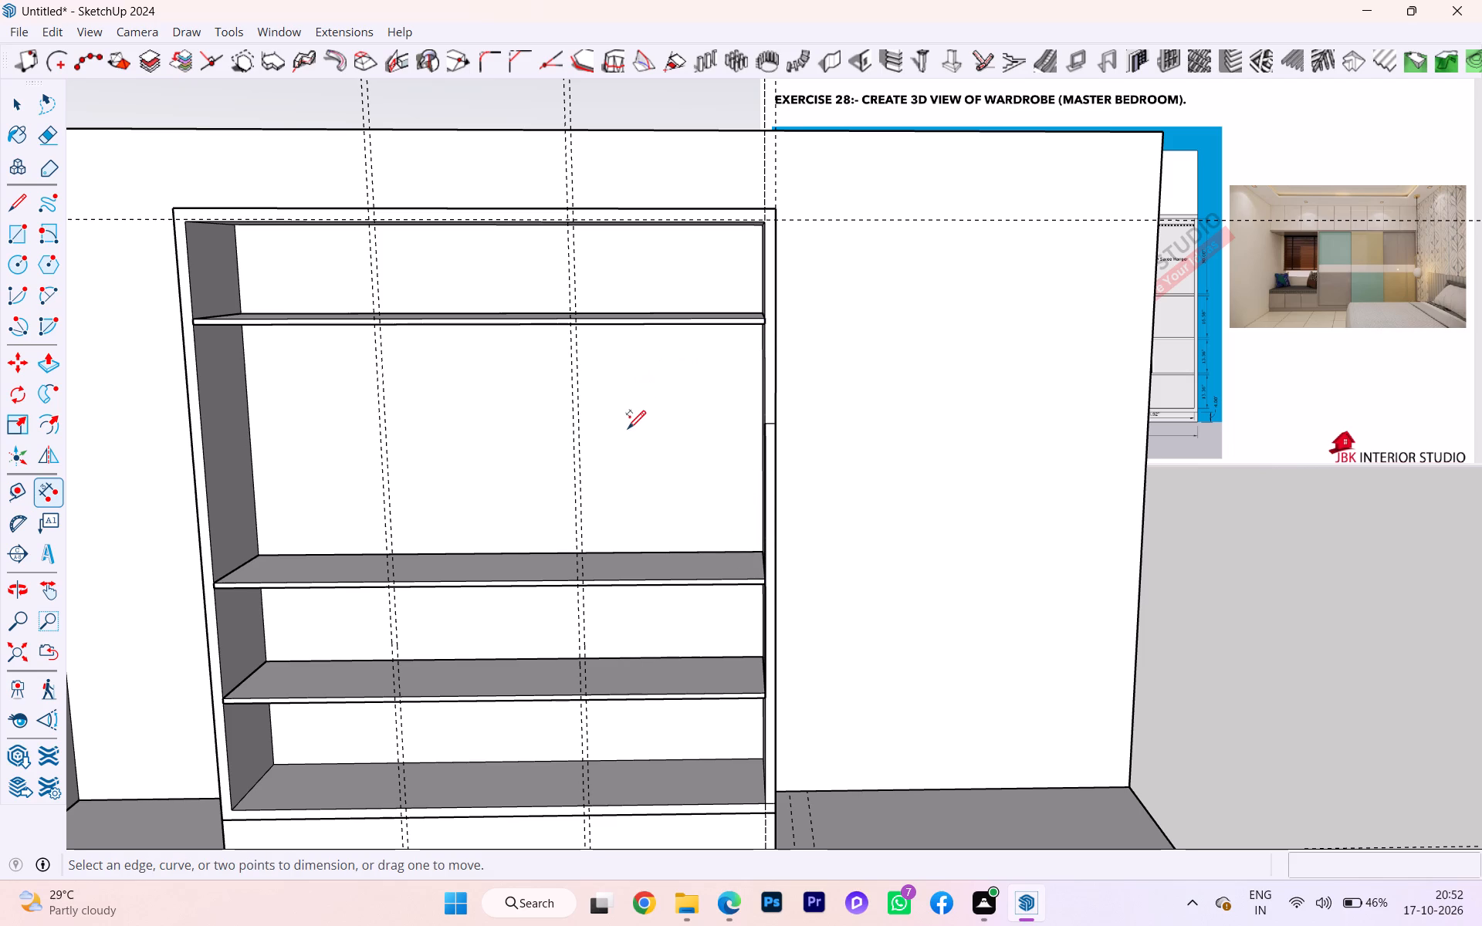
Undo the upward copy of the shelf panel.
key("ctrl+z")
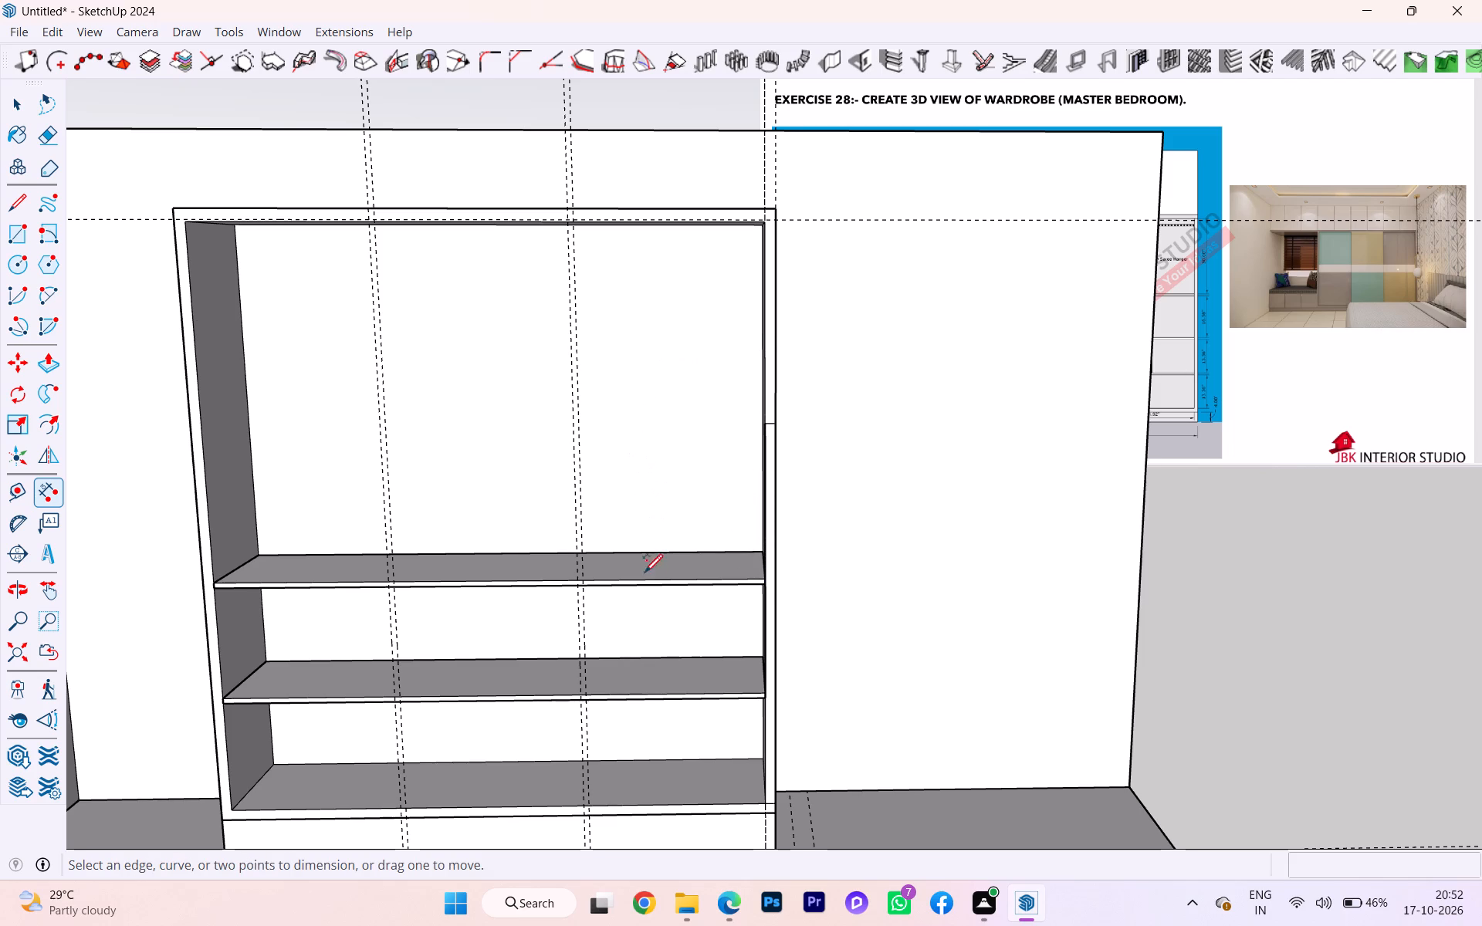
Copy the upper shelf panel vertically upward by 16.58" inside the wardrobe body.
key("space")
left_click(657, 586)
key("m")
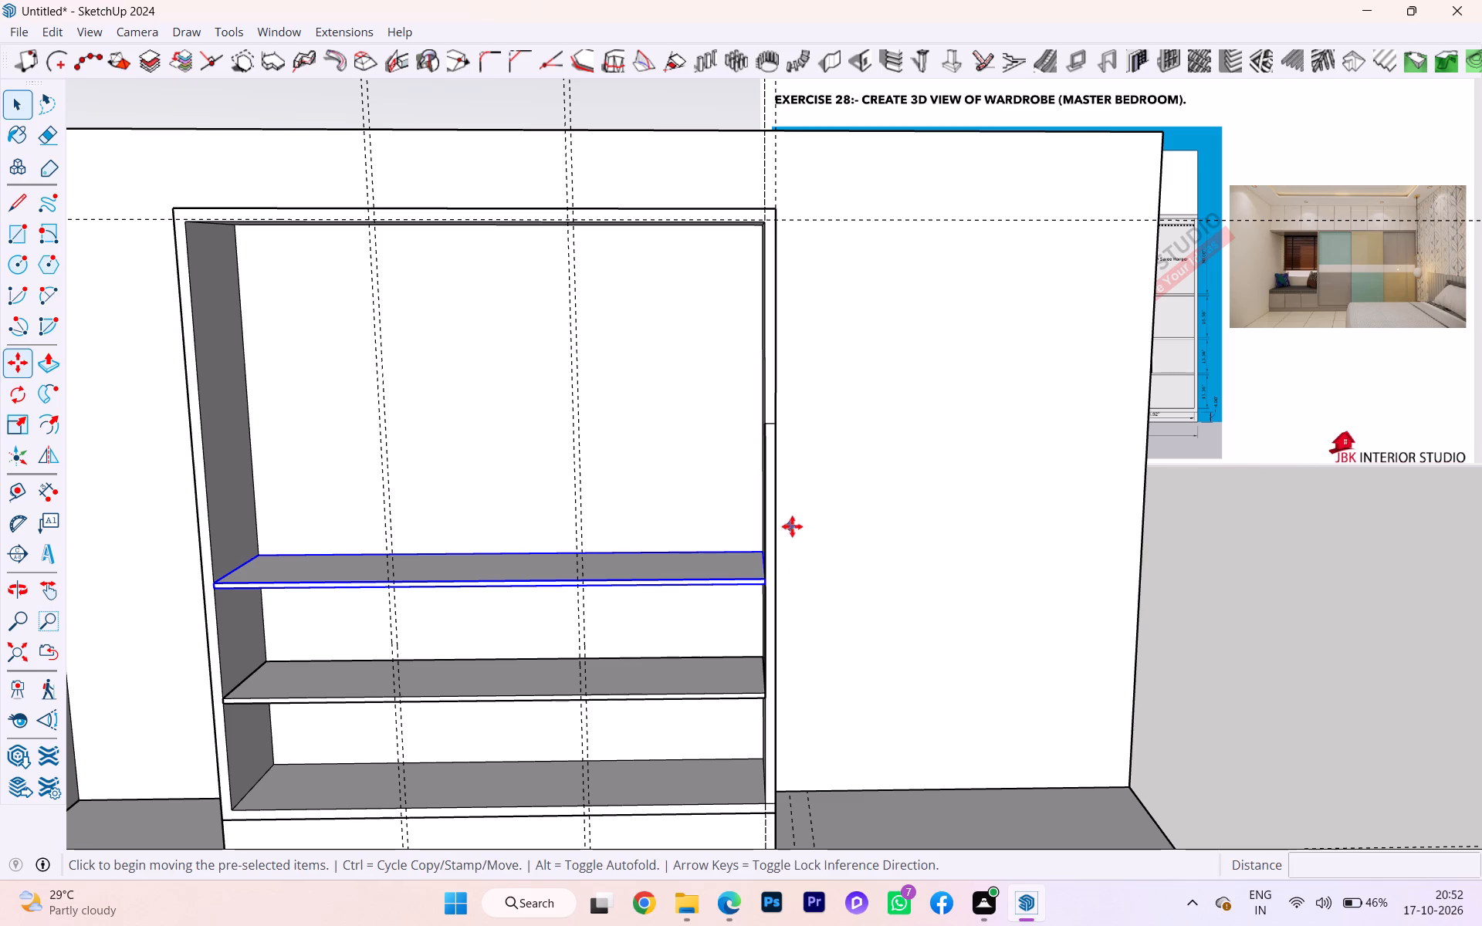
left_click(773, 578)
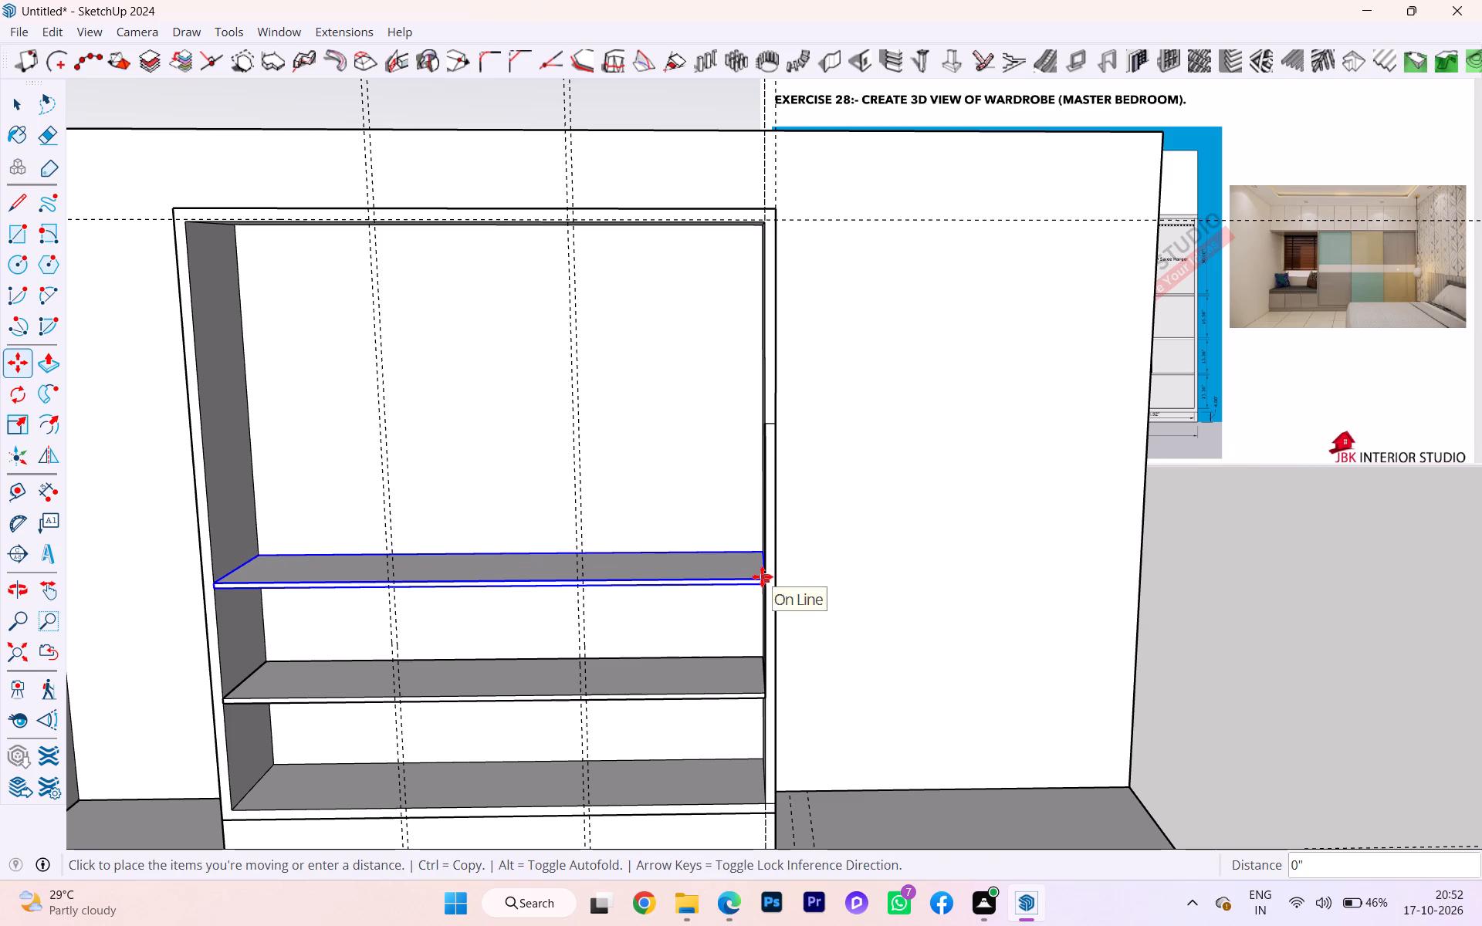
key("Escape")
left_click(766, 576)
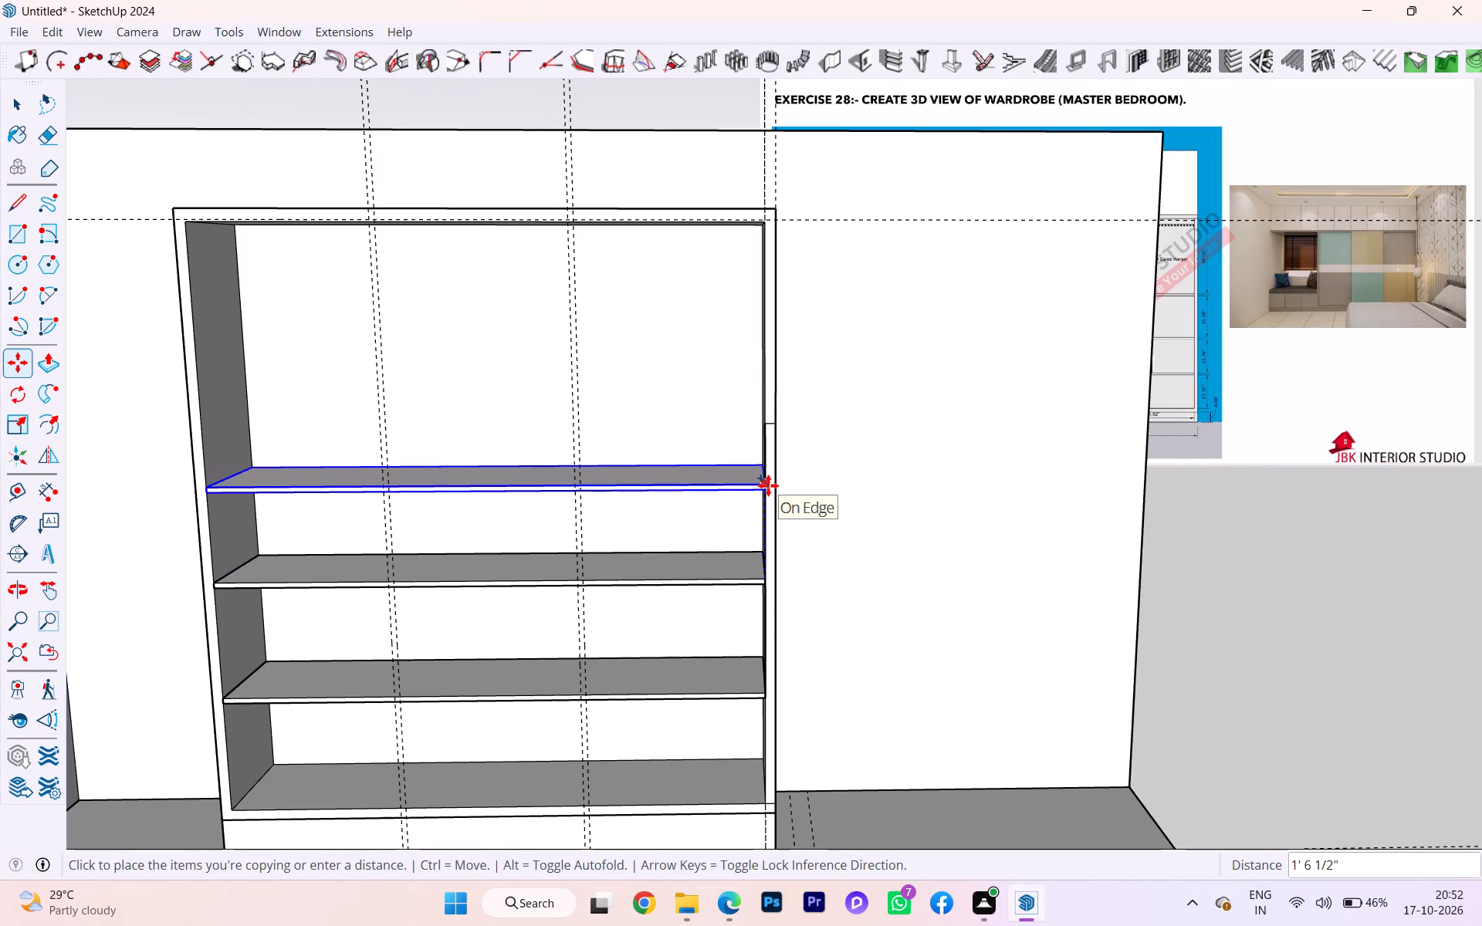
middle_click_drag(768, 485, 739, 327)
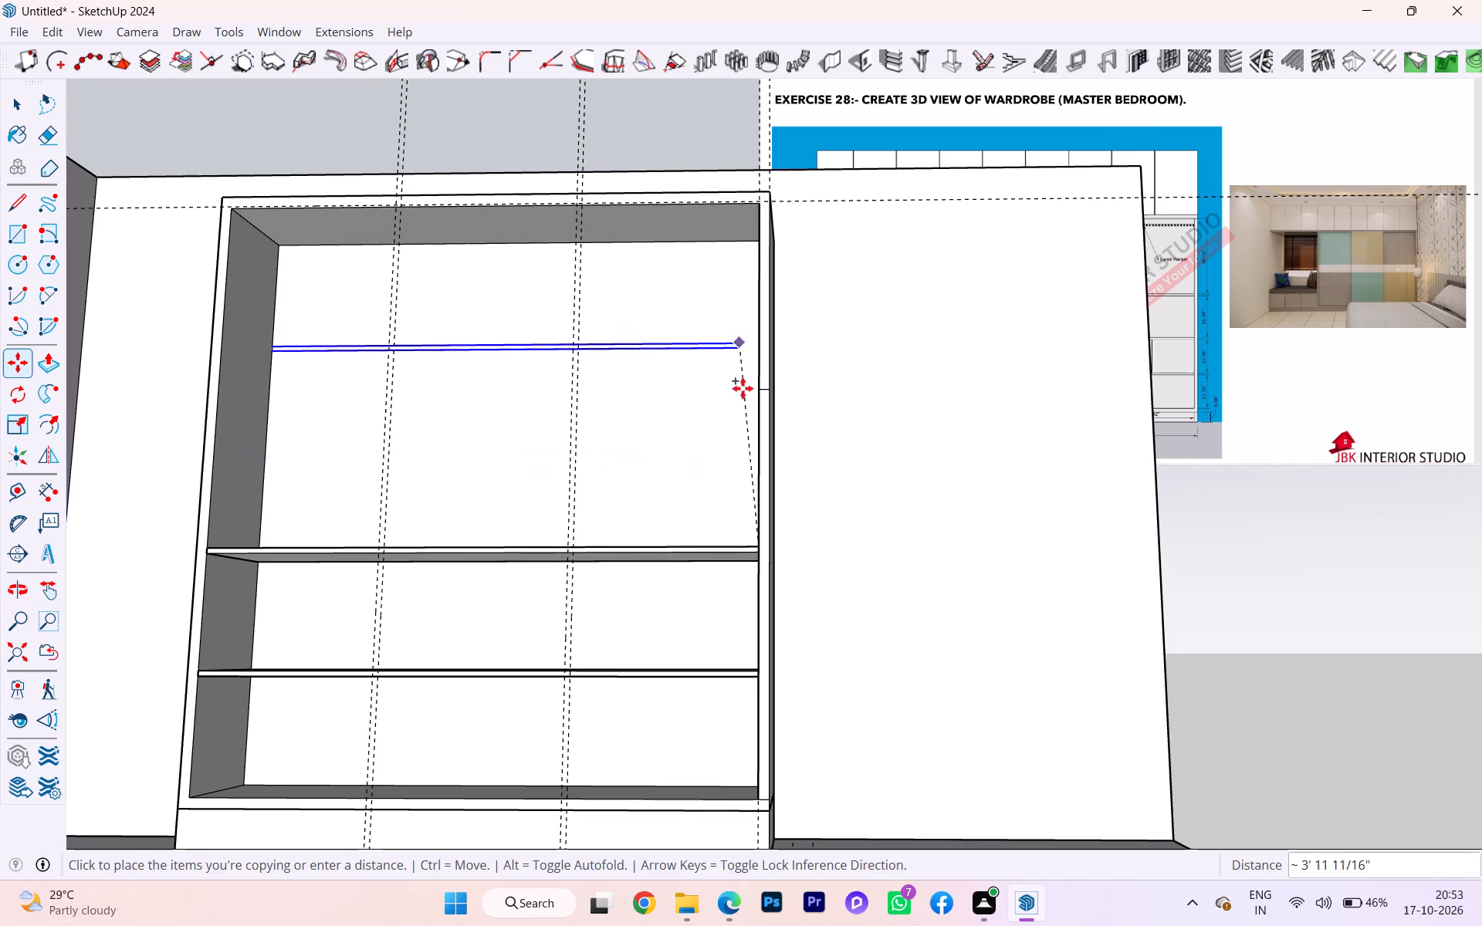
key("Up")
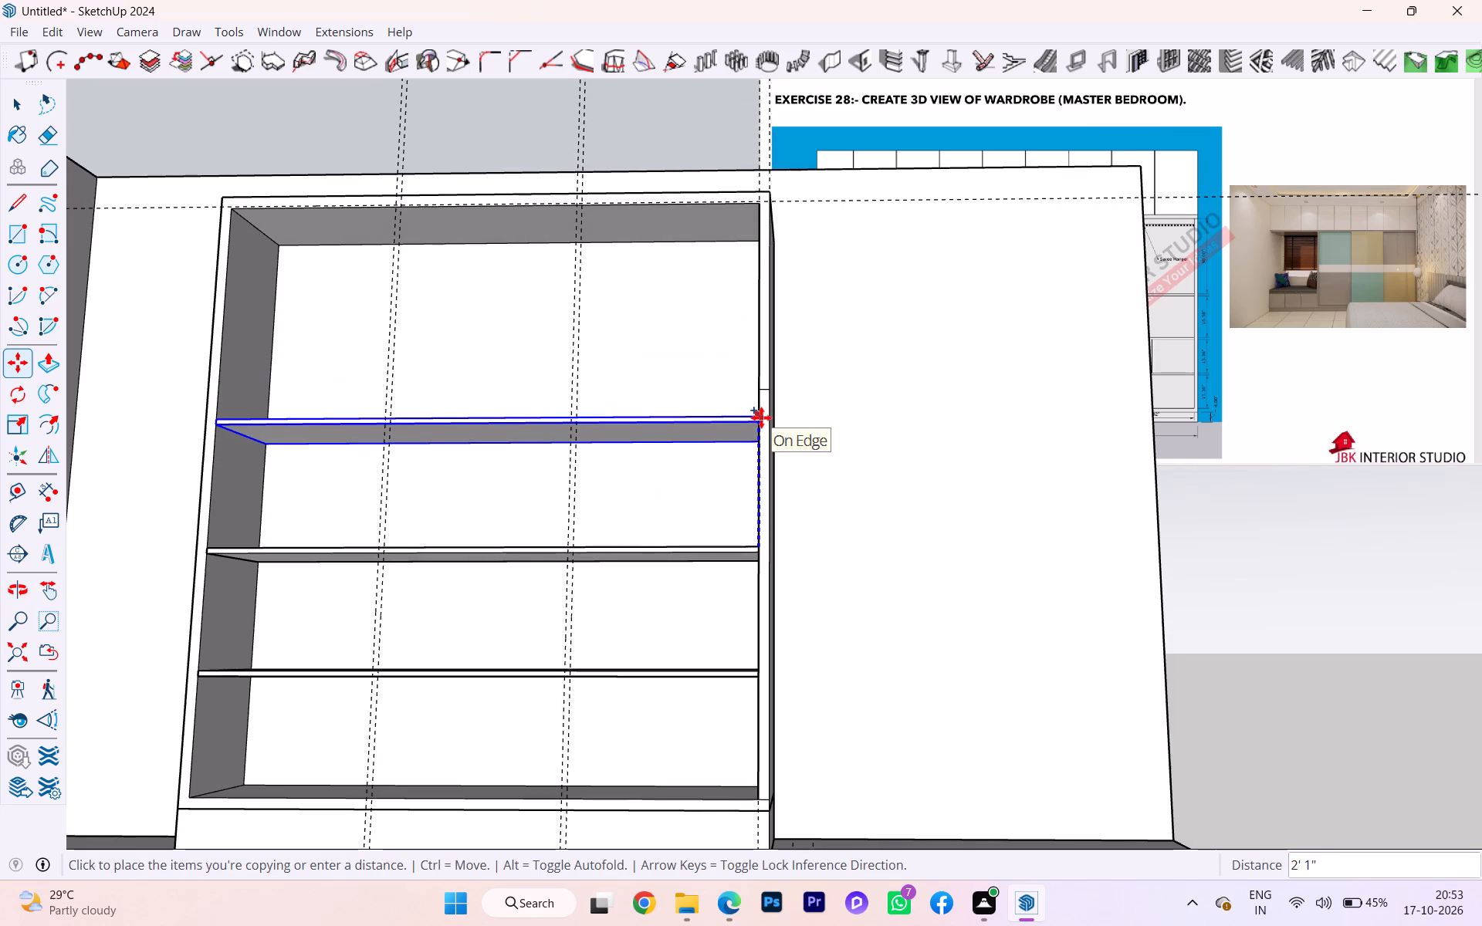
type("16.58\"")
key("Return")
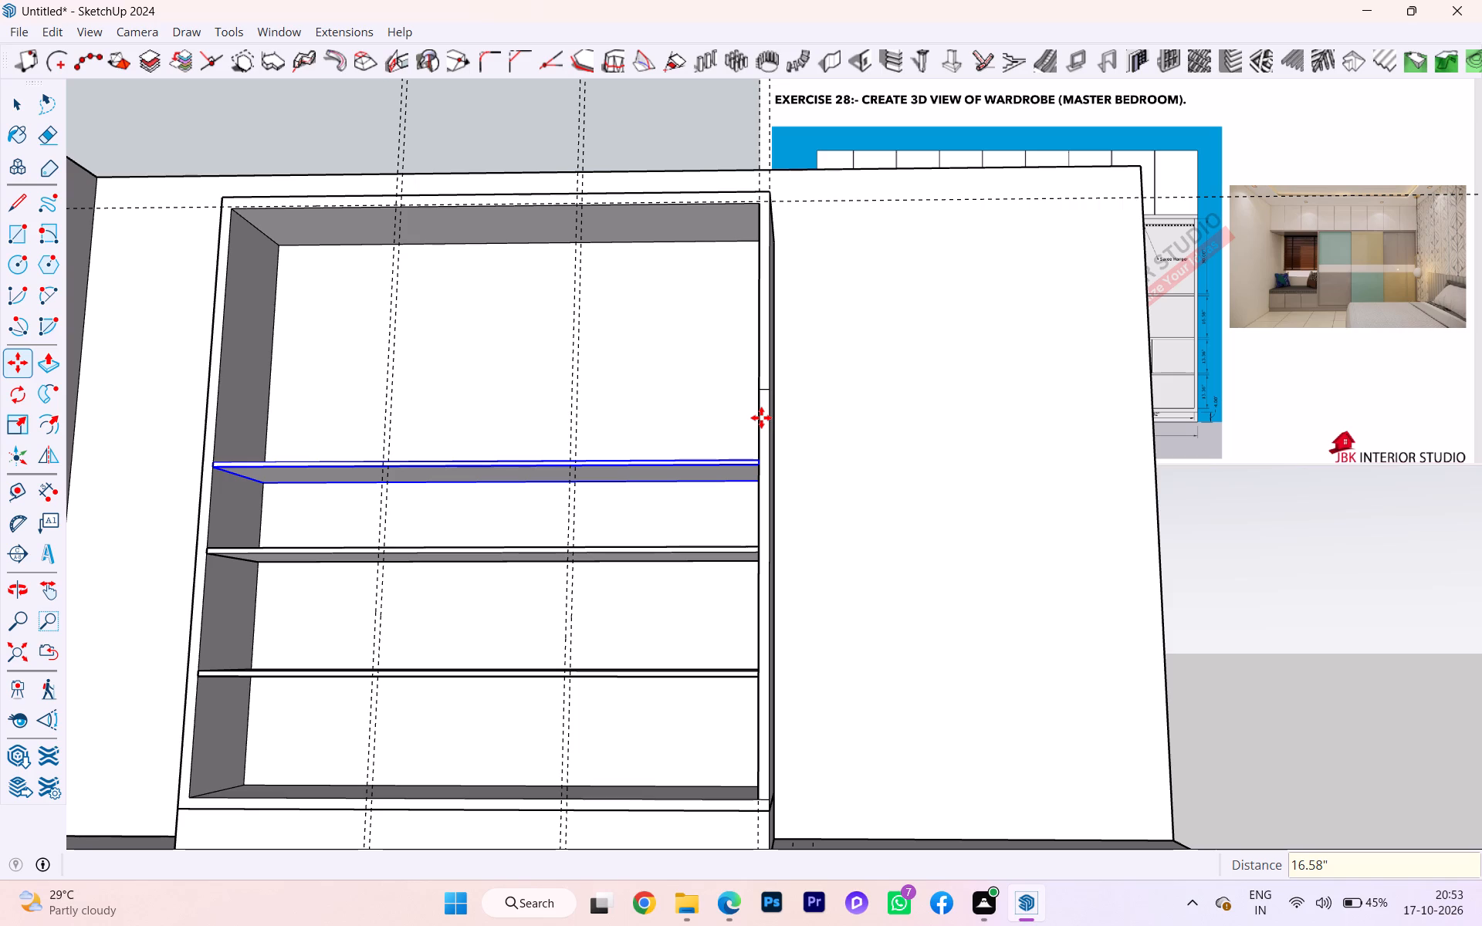
Try to dimension the gap between the new shelf and the one below, and examine the overall shelf layout.
left_click(42, 494)
scroll(720, 478, "up", 1)
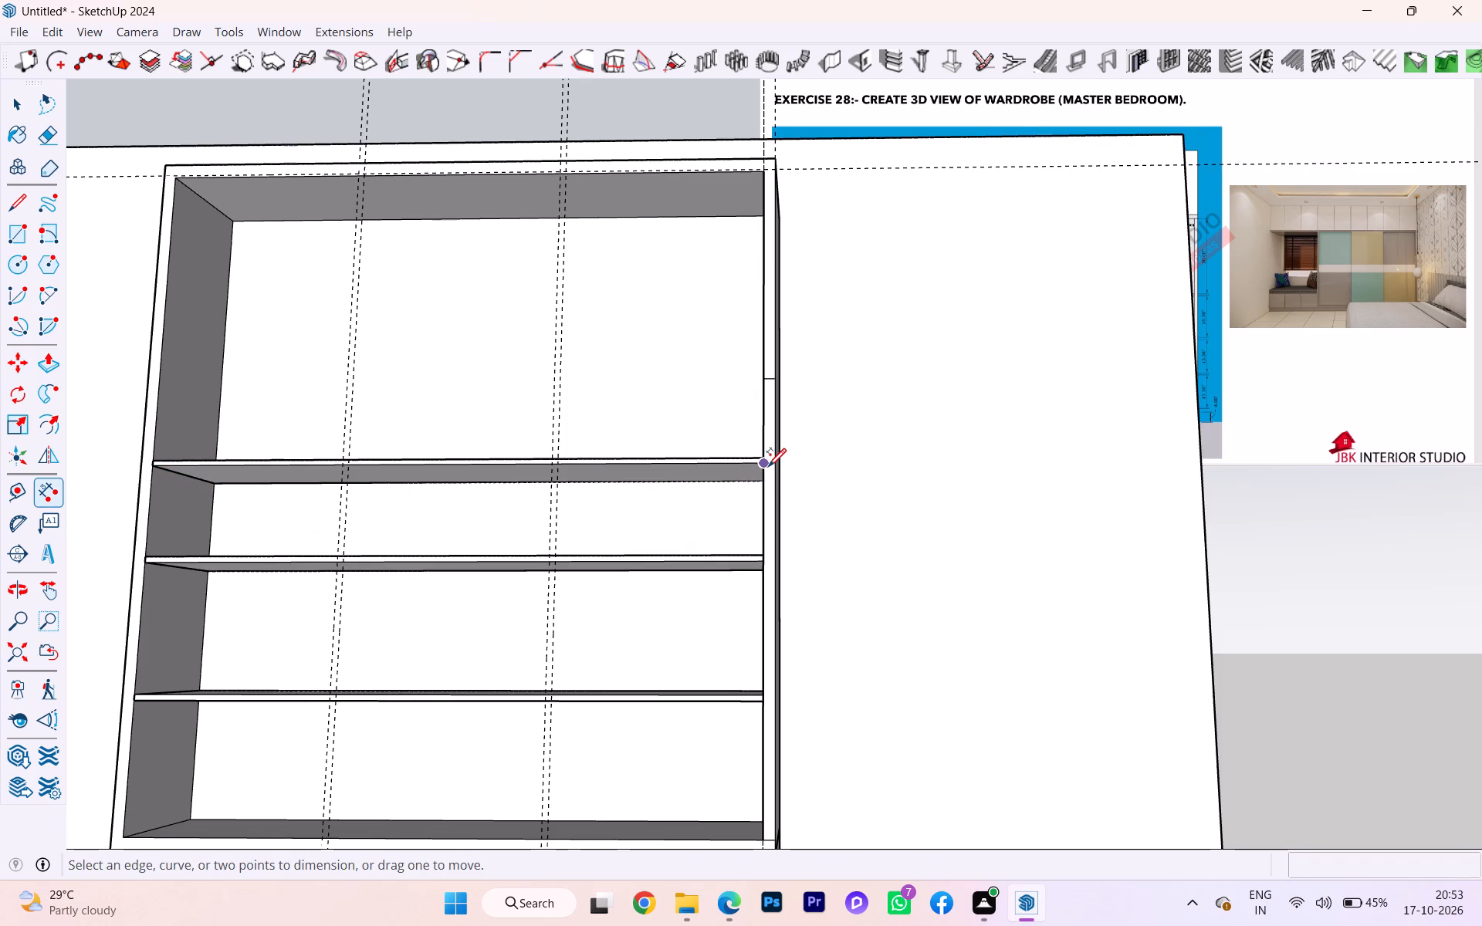
left_click(768, 465)
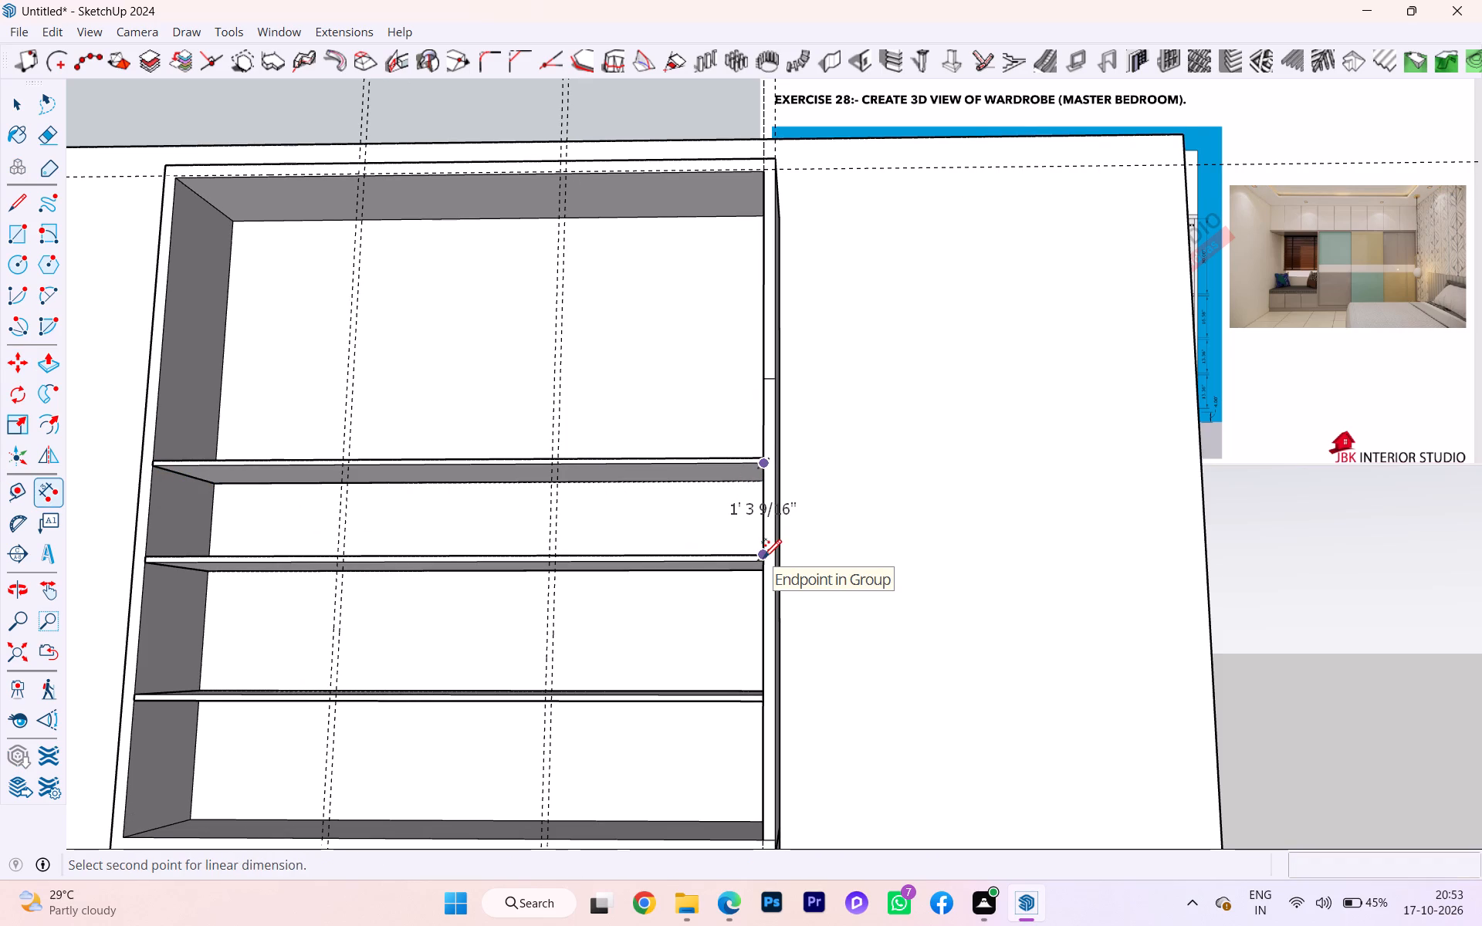
key("Escape")
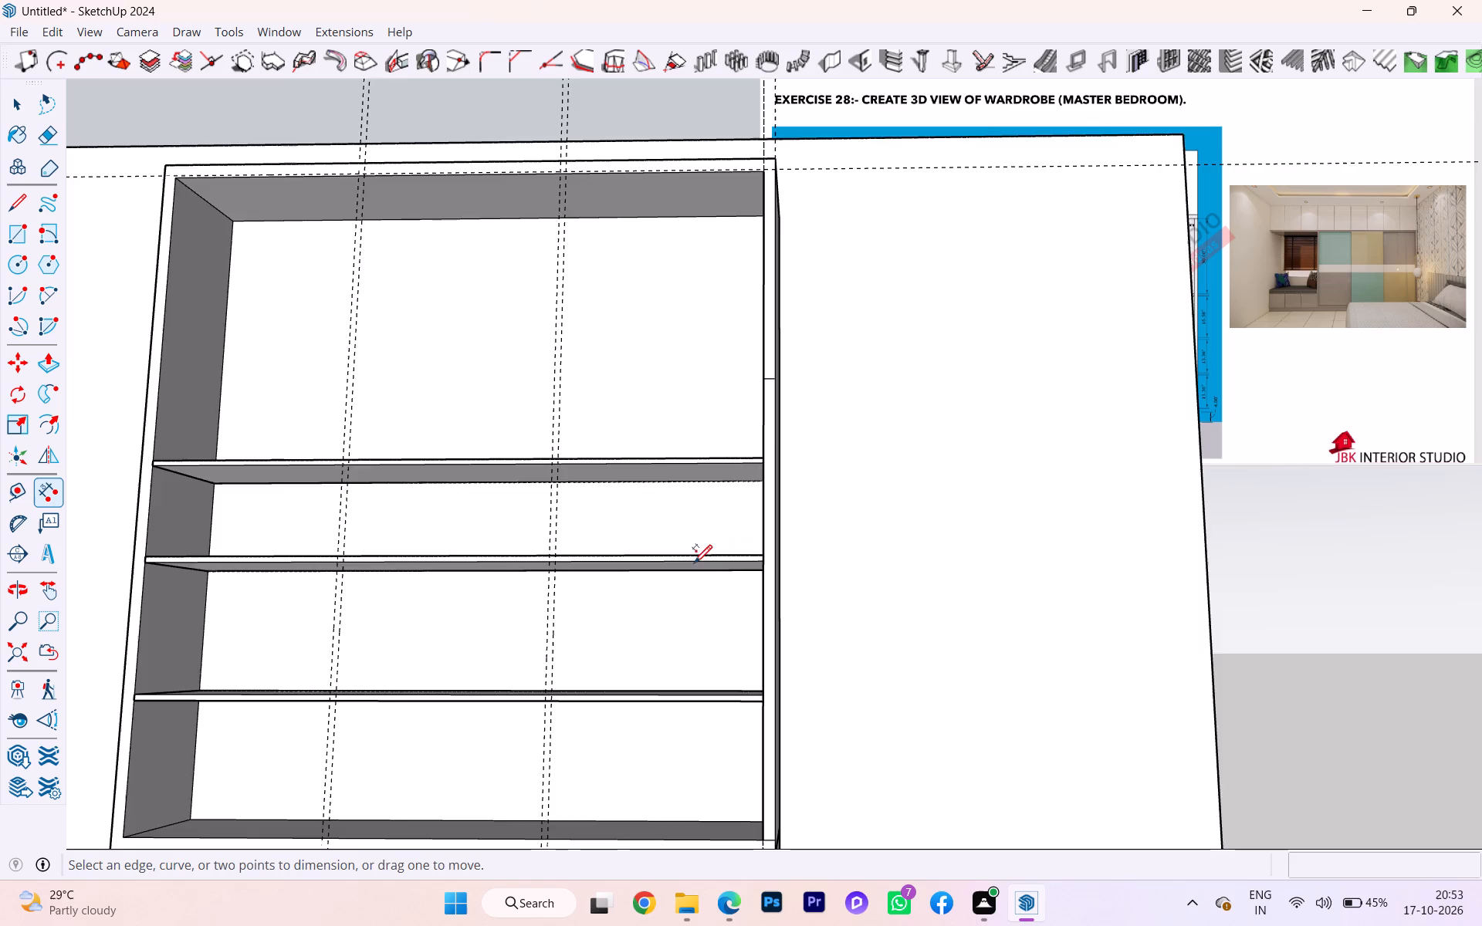
scroll(693, 567, "down", 1)
middle_click_drag(692, 575, 709, 684)
scroll(464, 512, "down", 2)
scroll(451, 506, "up", 3)
scroll(445, 503, "down", 1)
scroll(364, 496, "down", 3)
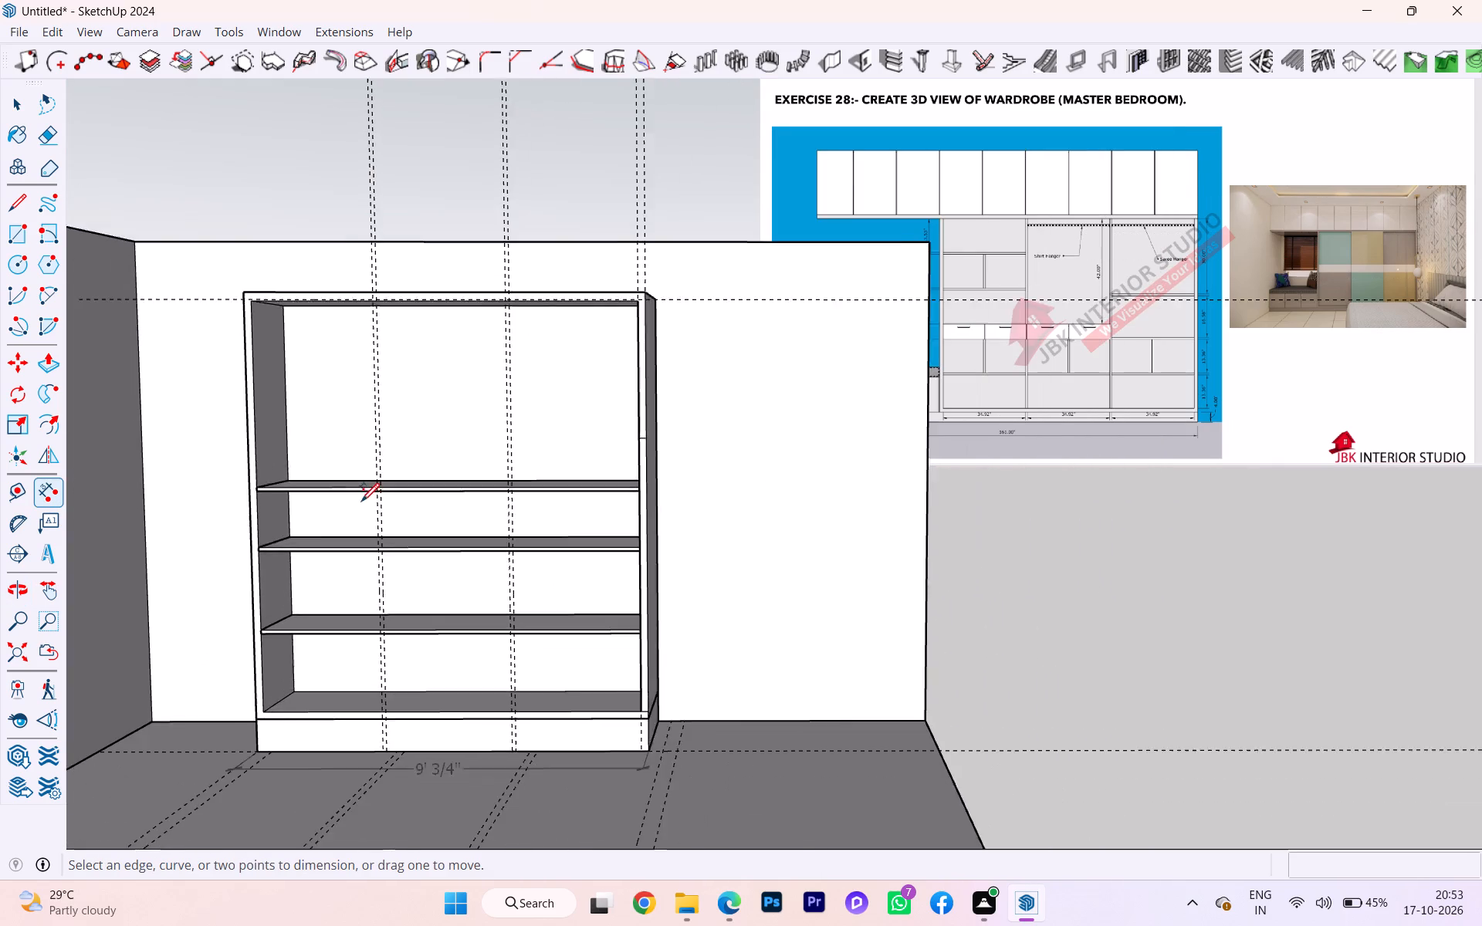
scroll(361, 501, "down", 2)
scroll(630, 608, "up", 2)
scroll(630, 612, "down", 1)
scroll(506, 590, "up", 2)
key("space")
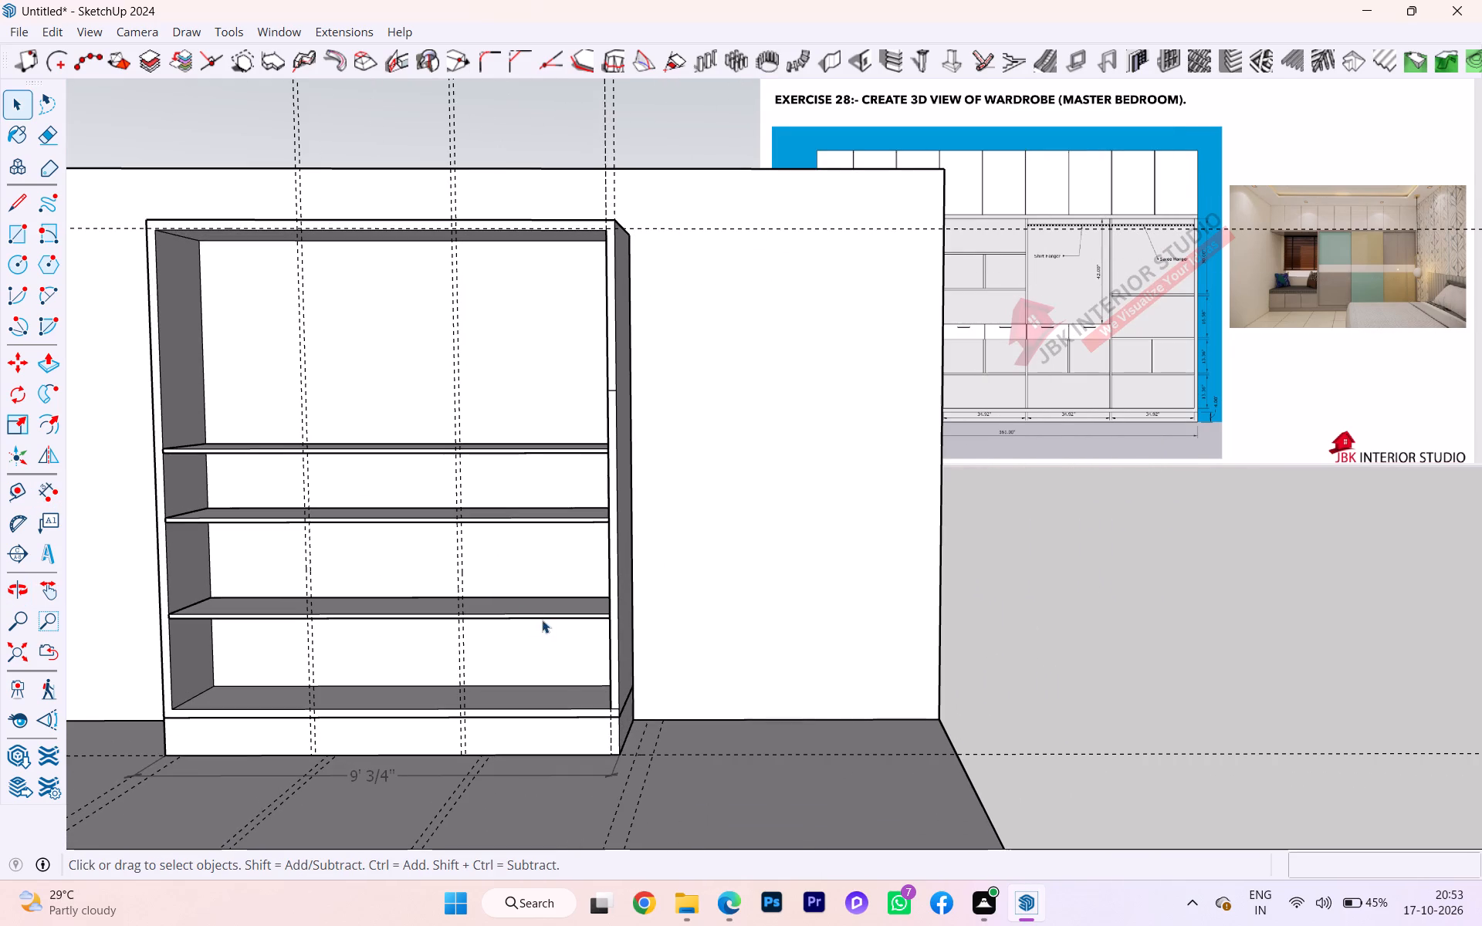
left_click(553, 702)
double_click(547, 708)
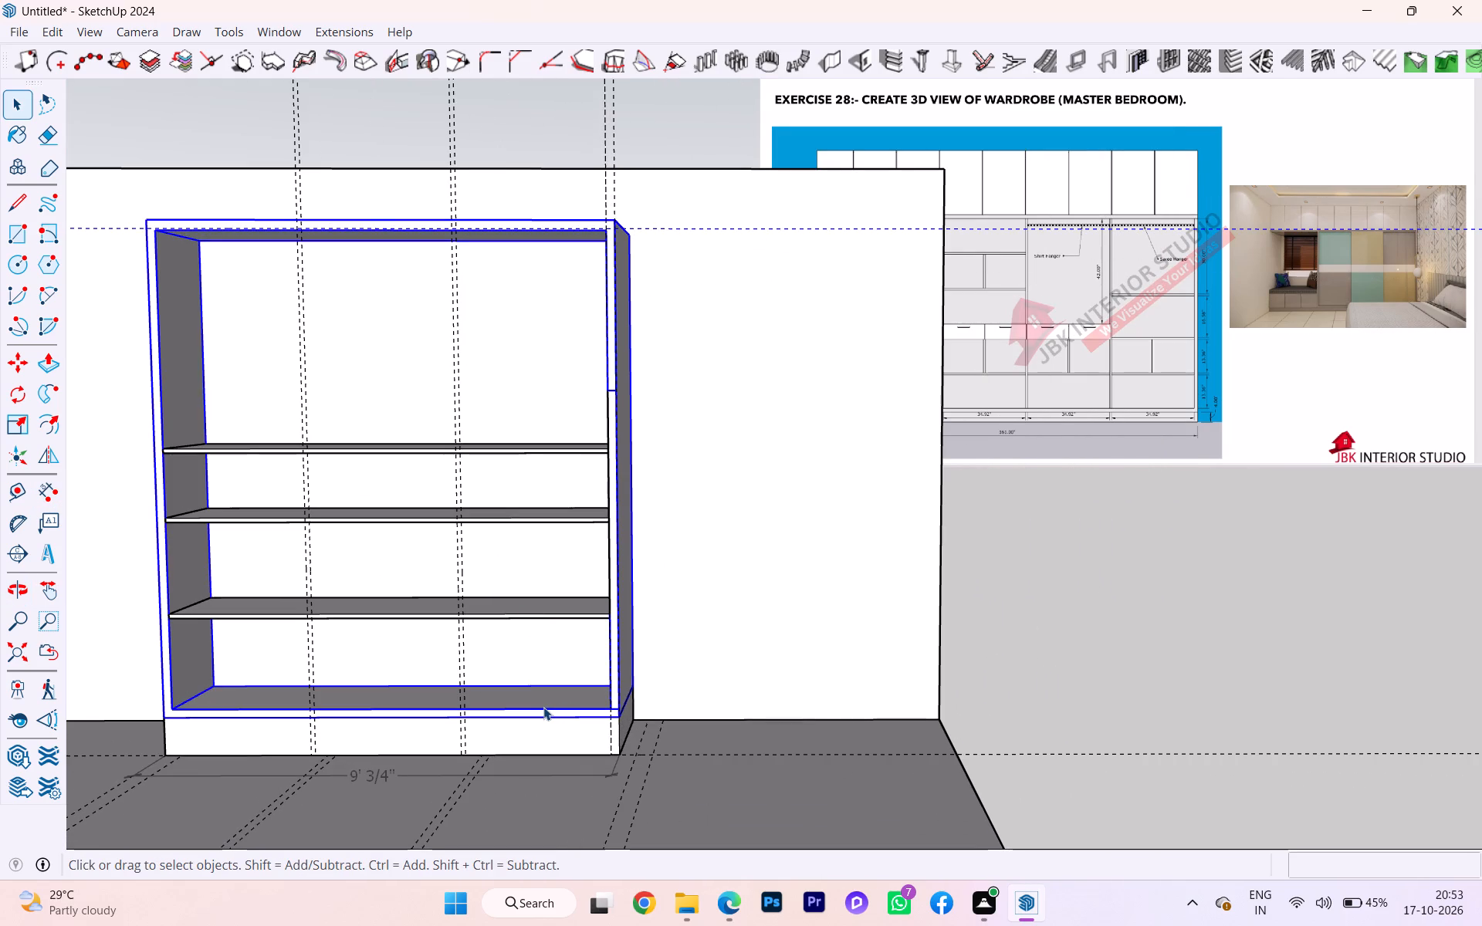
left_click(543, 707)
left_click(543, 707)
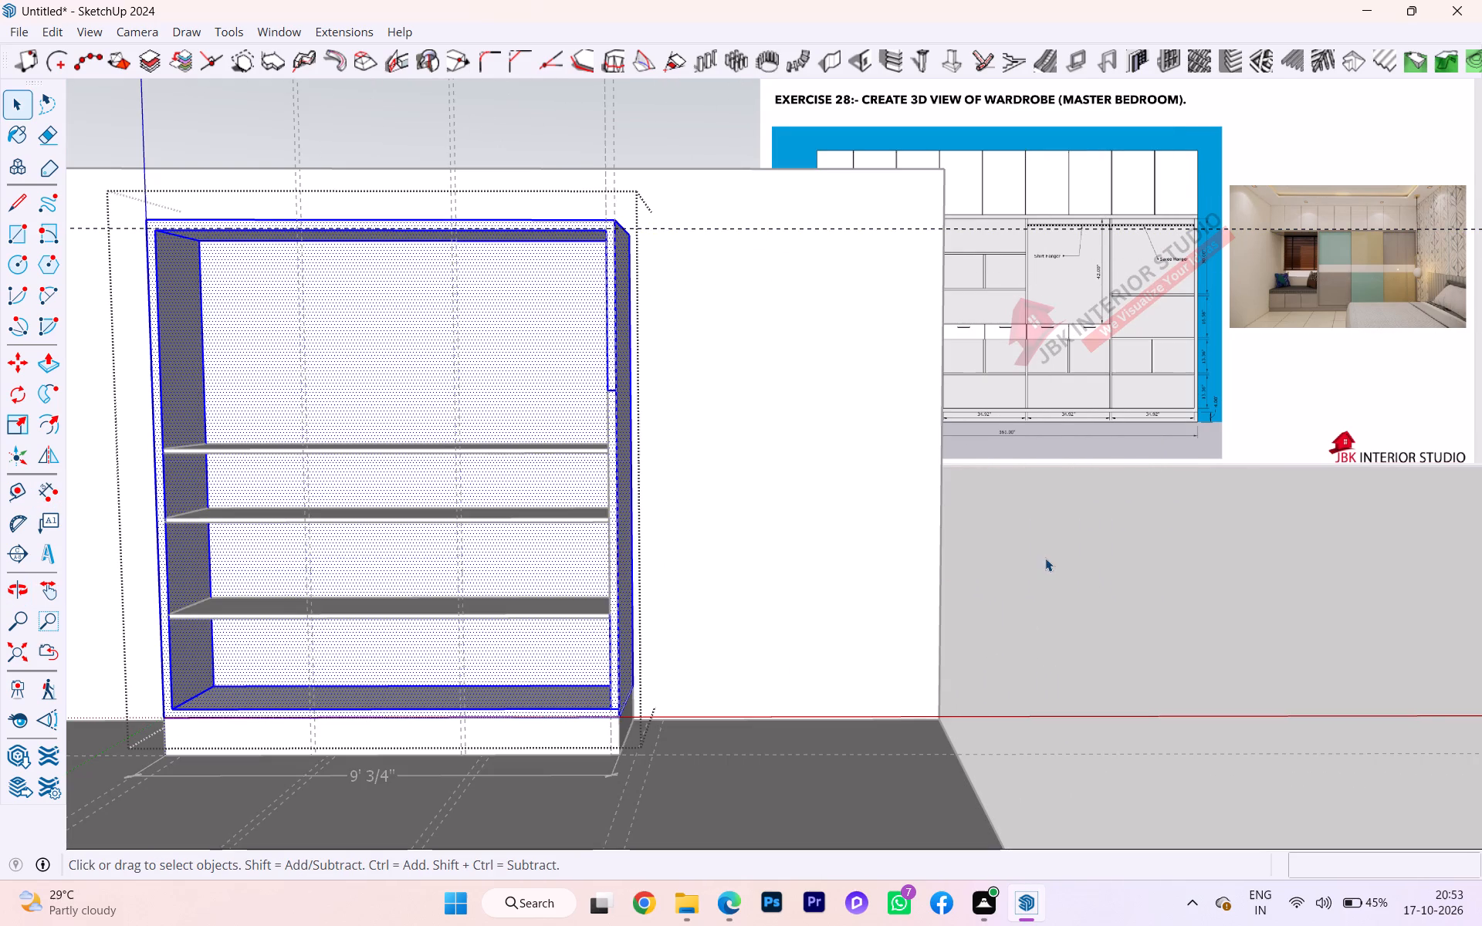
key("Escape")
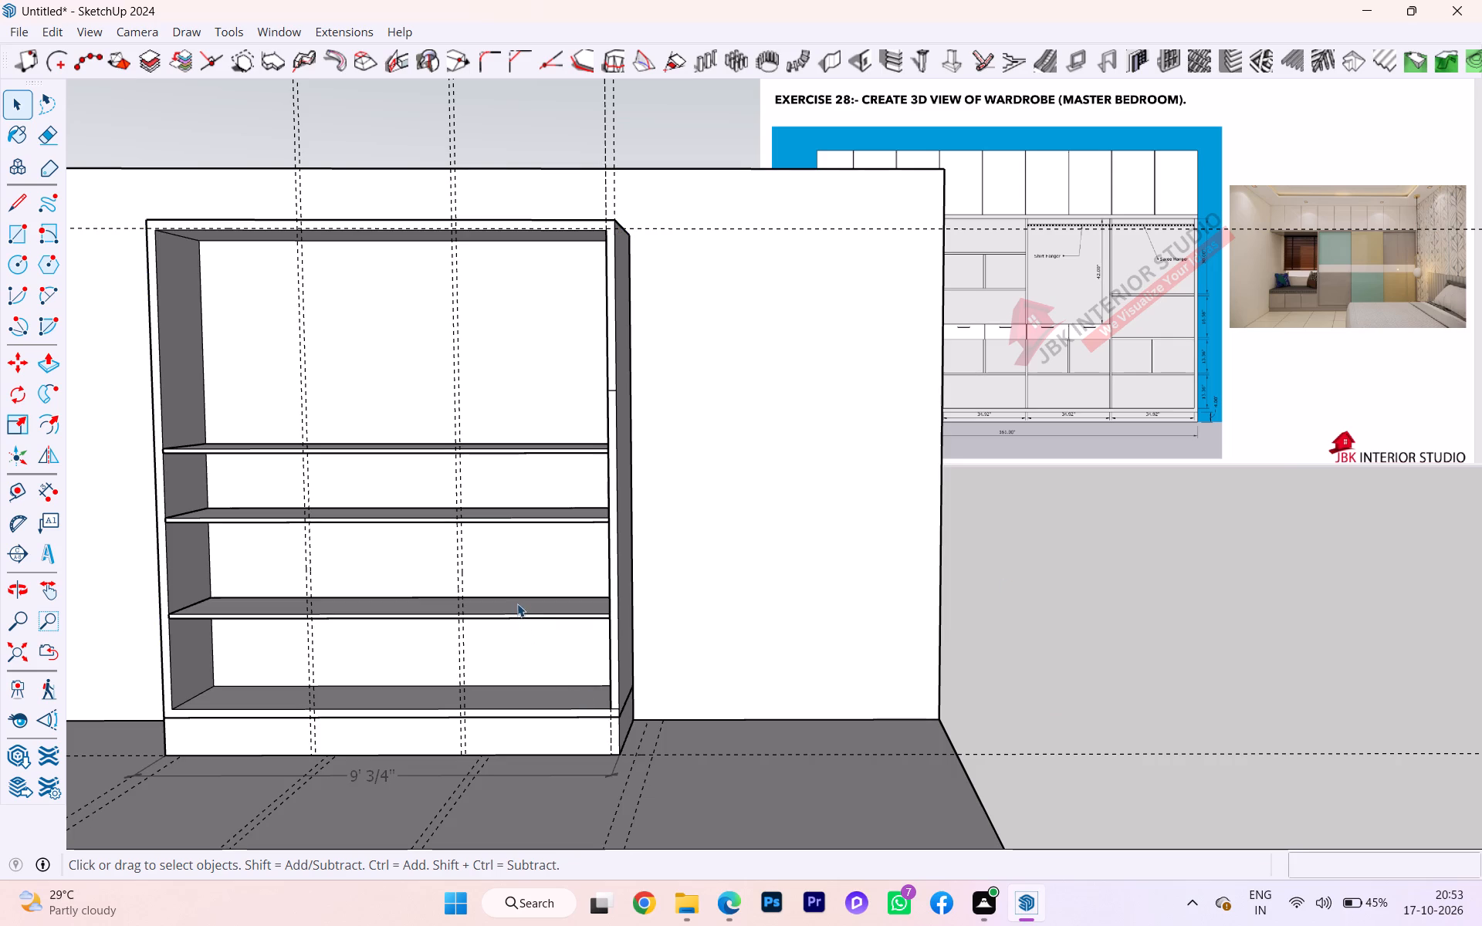
Undo the shelf copies and the wardrobe body's height changes until only its bottom panel remains inside.
key("ctrl+z")
key("ctrl+z")
key("ctrl+z")
key("ctrl+z")
key("ctrl+z")
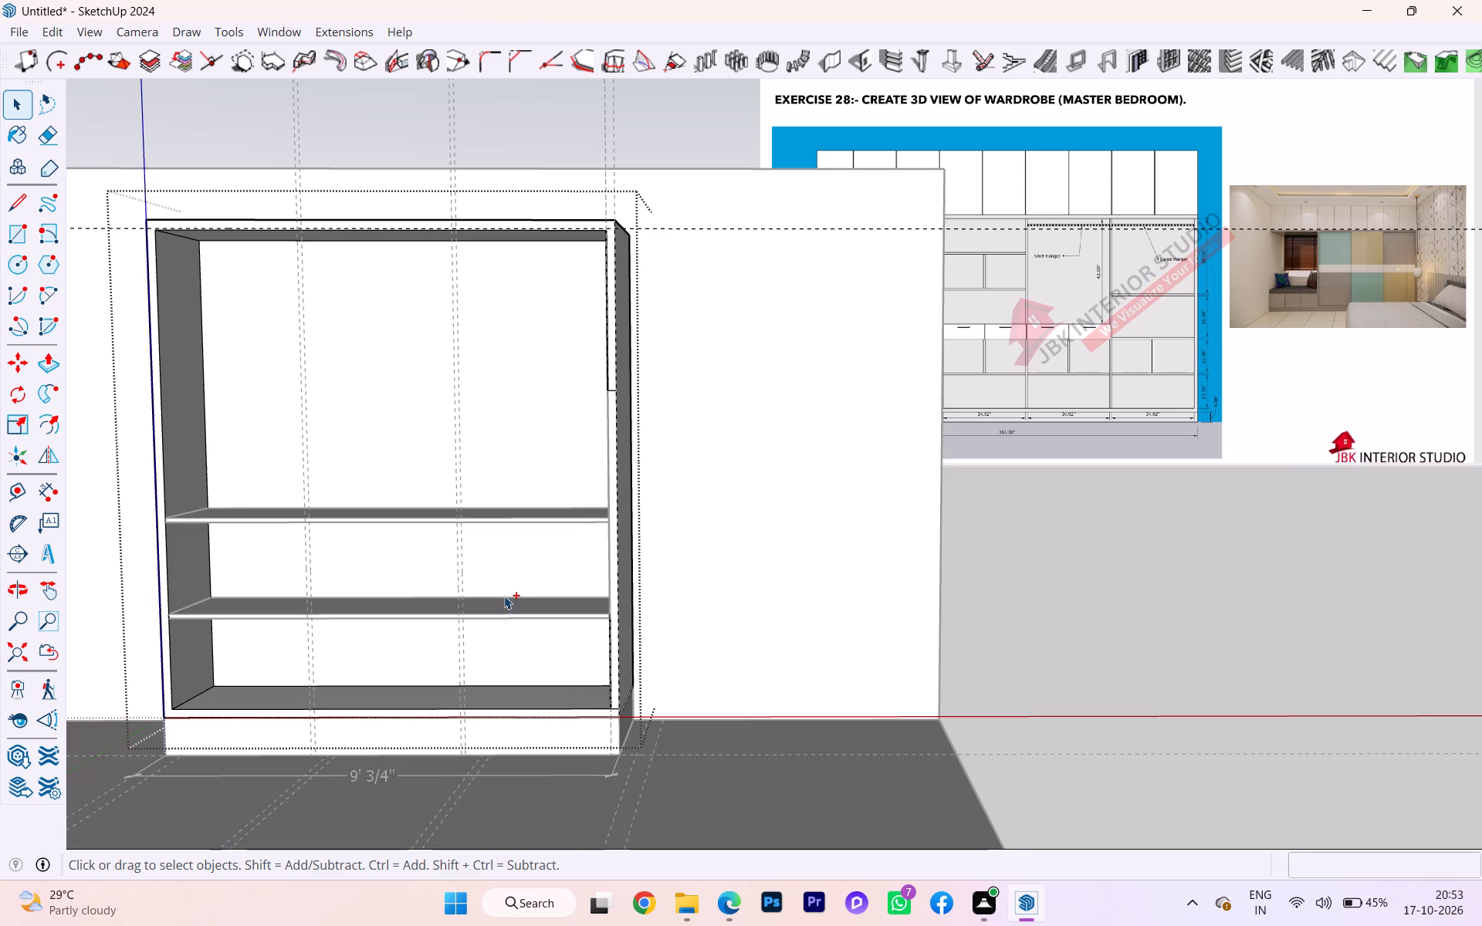
key("ctrl+z")
key("ctrl+z")
key("ctrl+z")
key("ctrl+z")
key("ctrl+z")
key("ctrl+z")
key("ctrl+z")
key("ctrl+z")
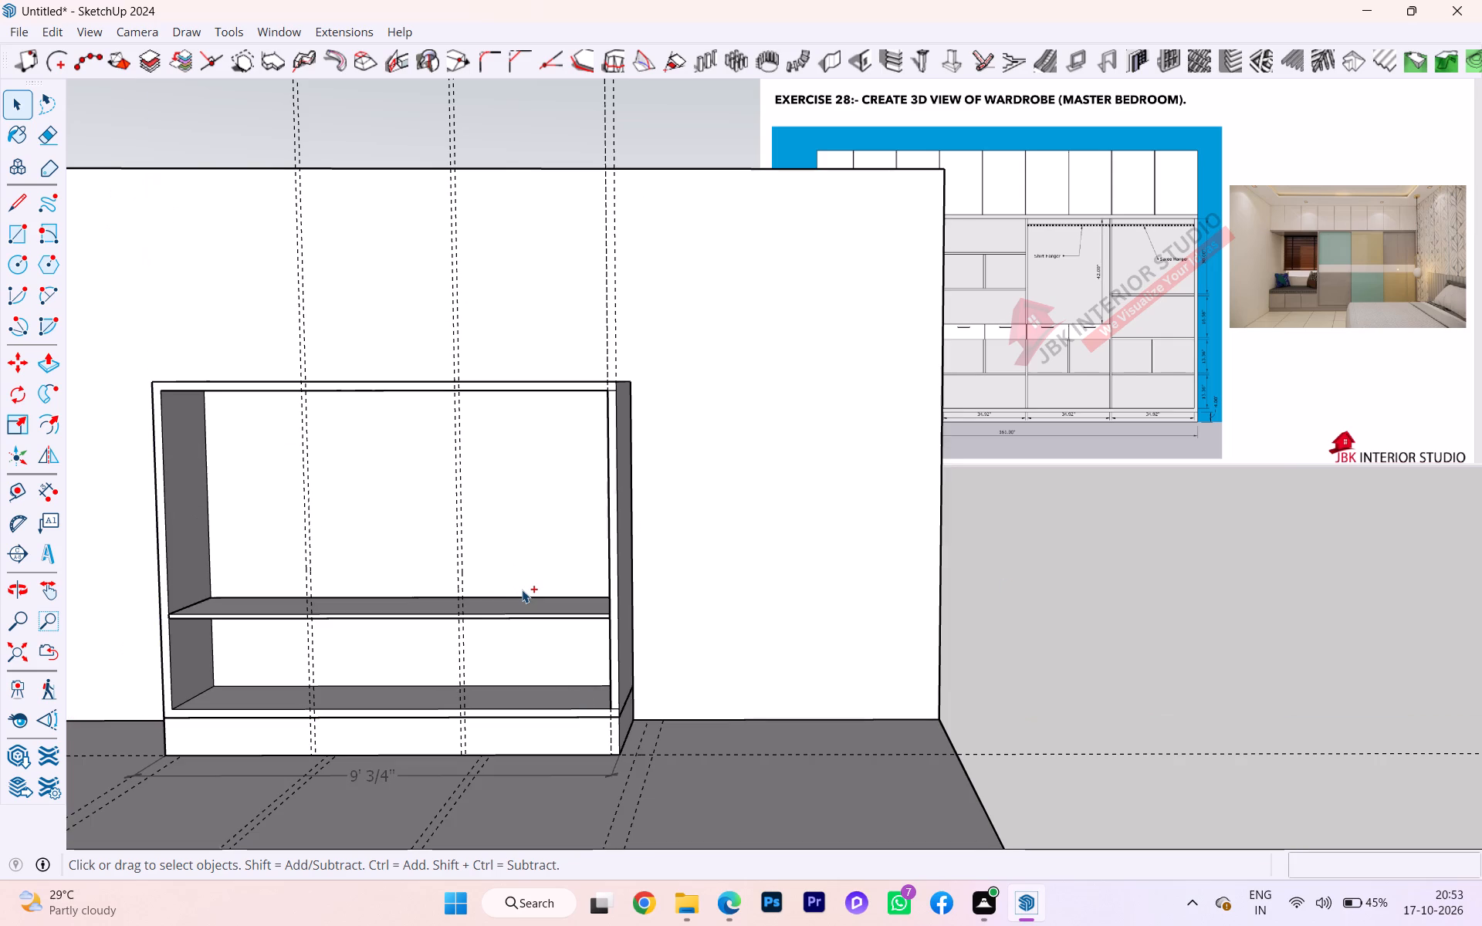
key("ctrl+z")
Select the wardrobe's bottom panel as the panel to copy.
scroll(527, 690, "up", 5)
scroll(570, 717, "down", 1)
scroll(570, 717, "up", 2)
left_click(593, 712)
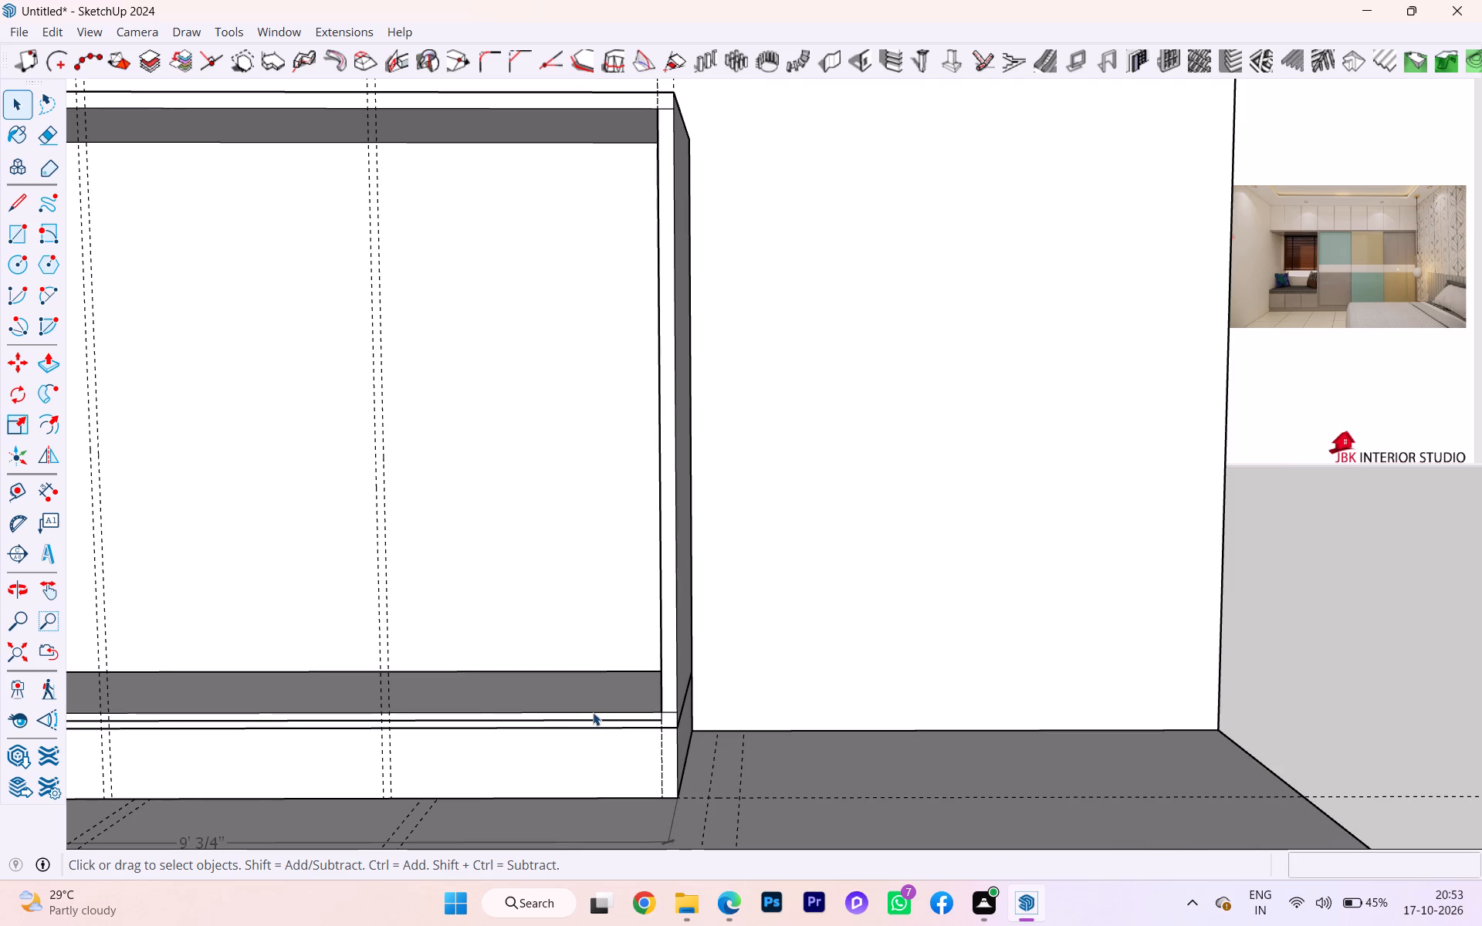
key("alt+Tab")
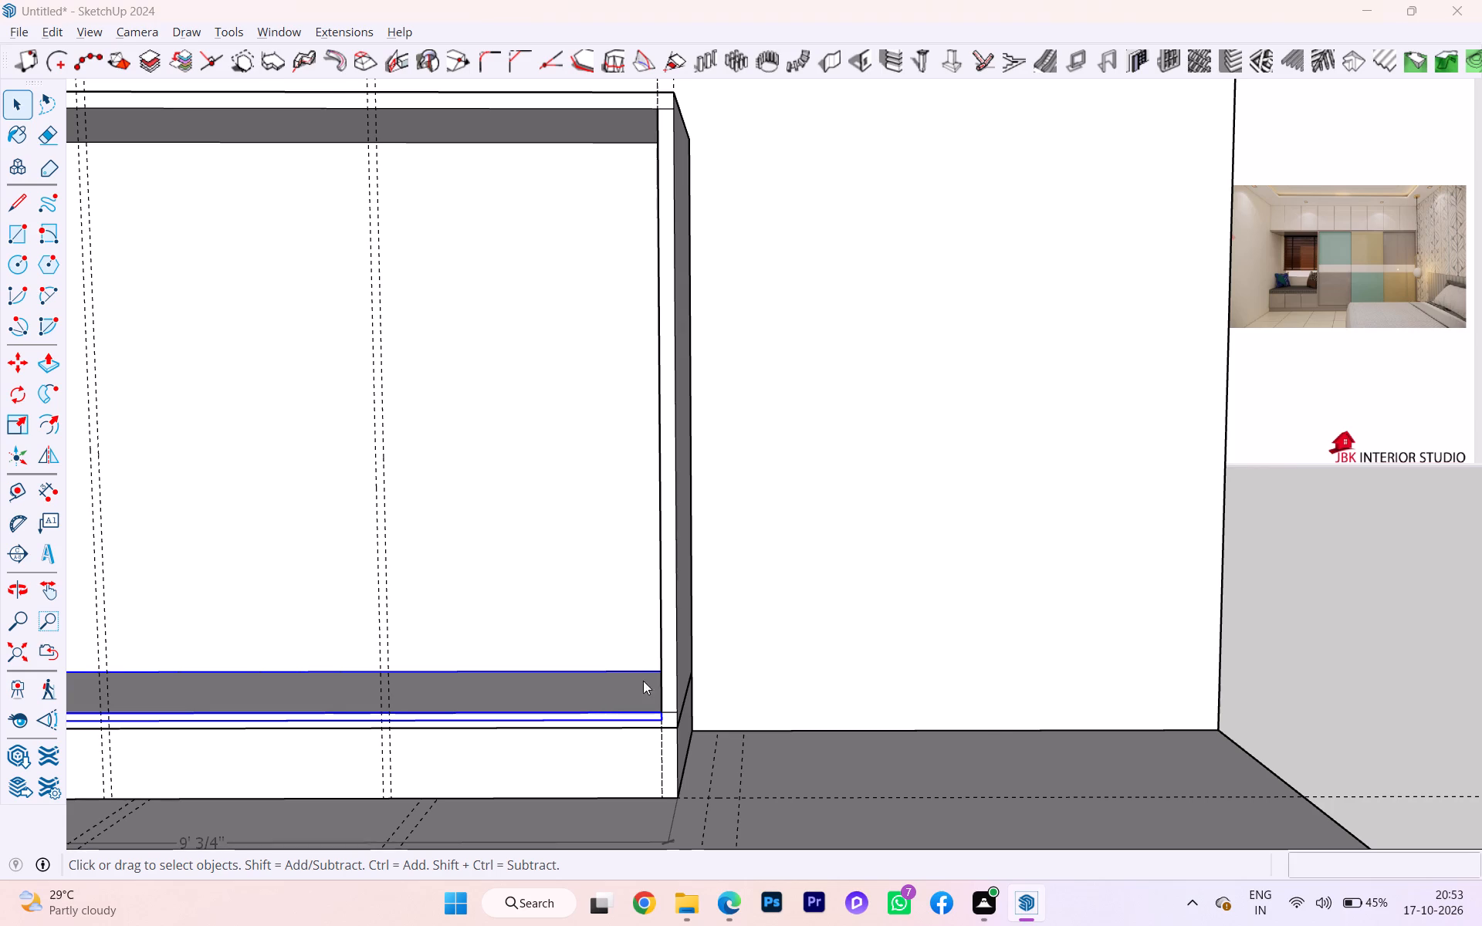
key("alt+Tab")
scroll(713, 771, "up", 2)
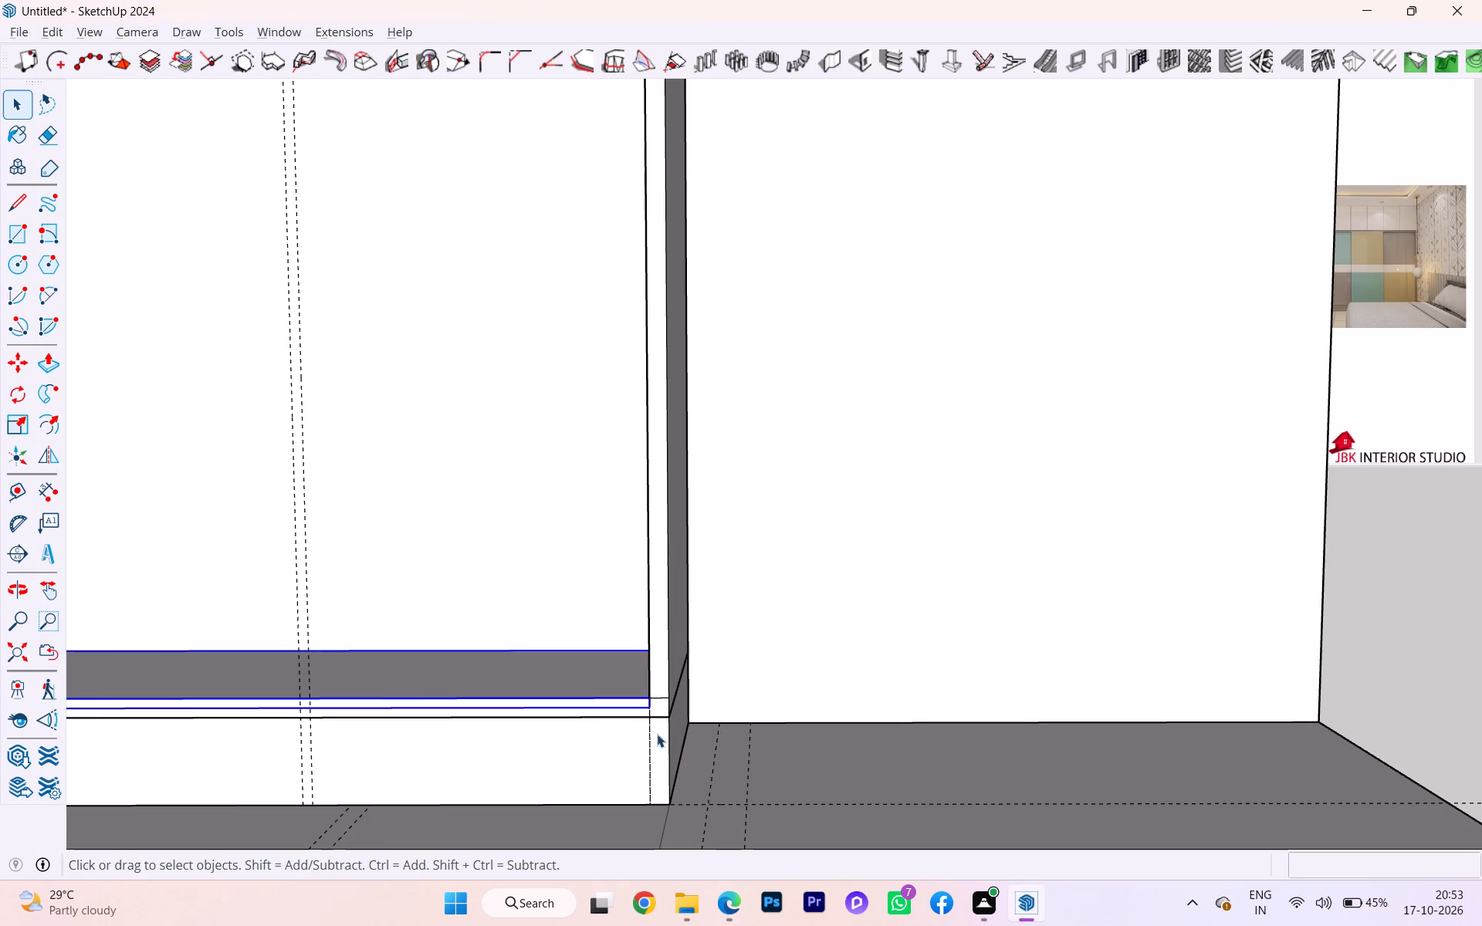
key("m")
key("Return")
scroll(643, 688, "up", 1)
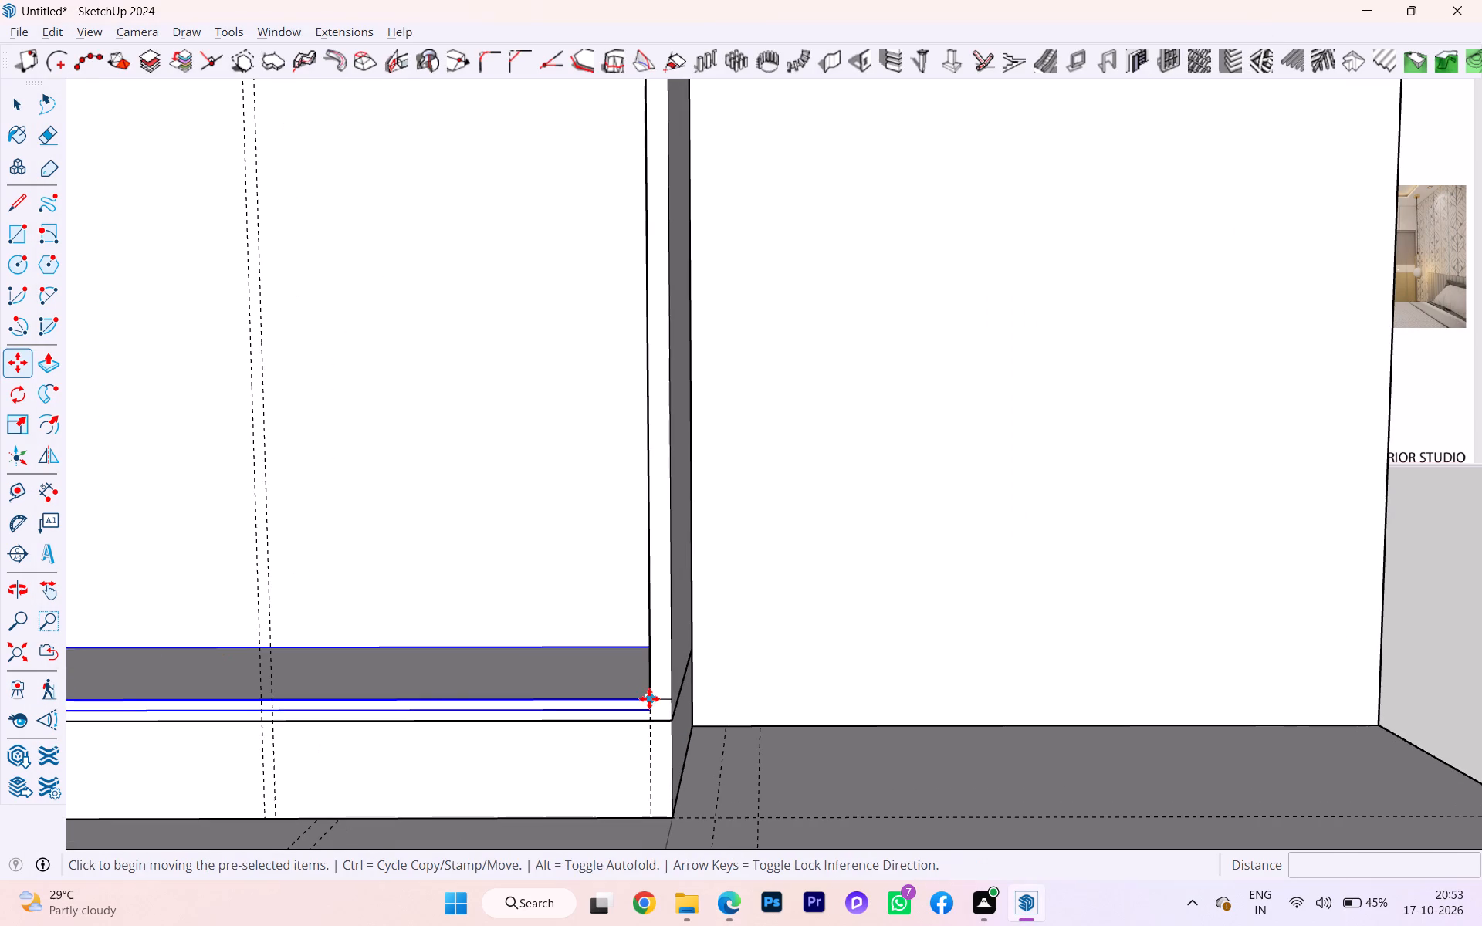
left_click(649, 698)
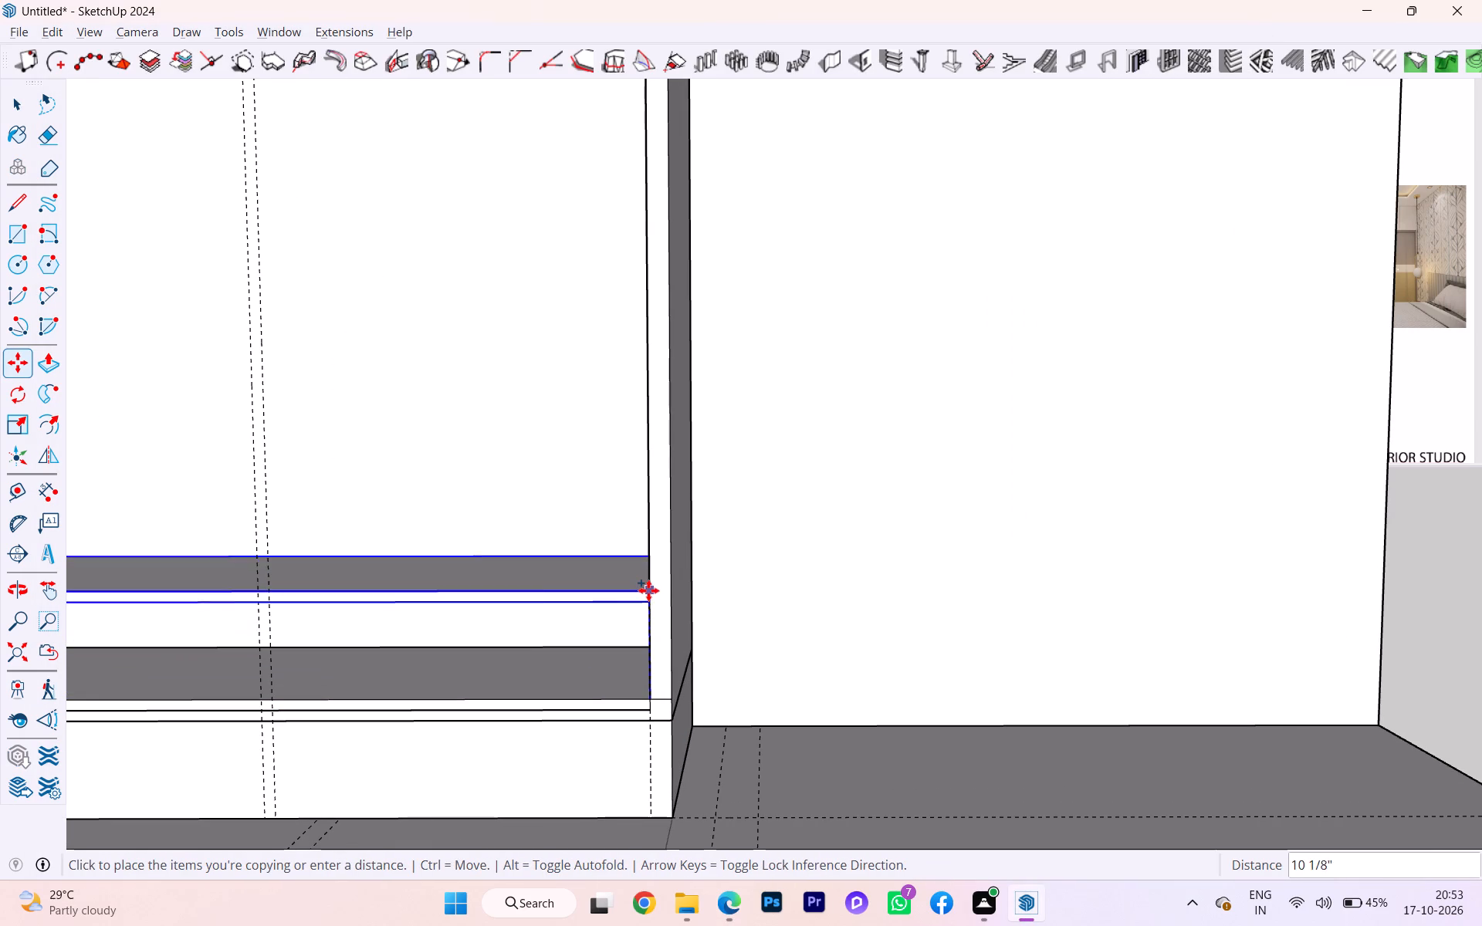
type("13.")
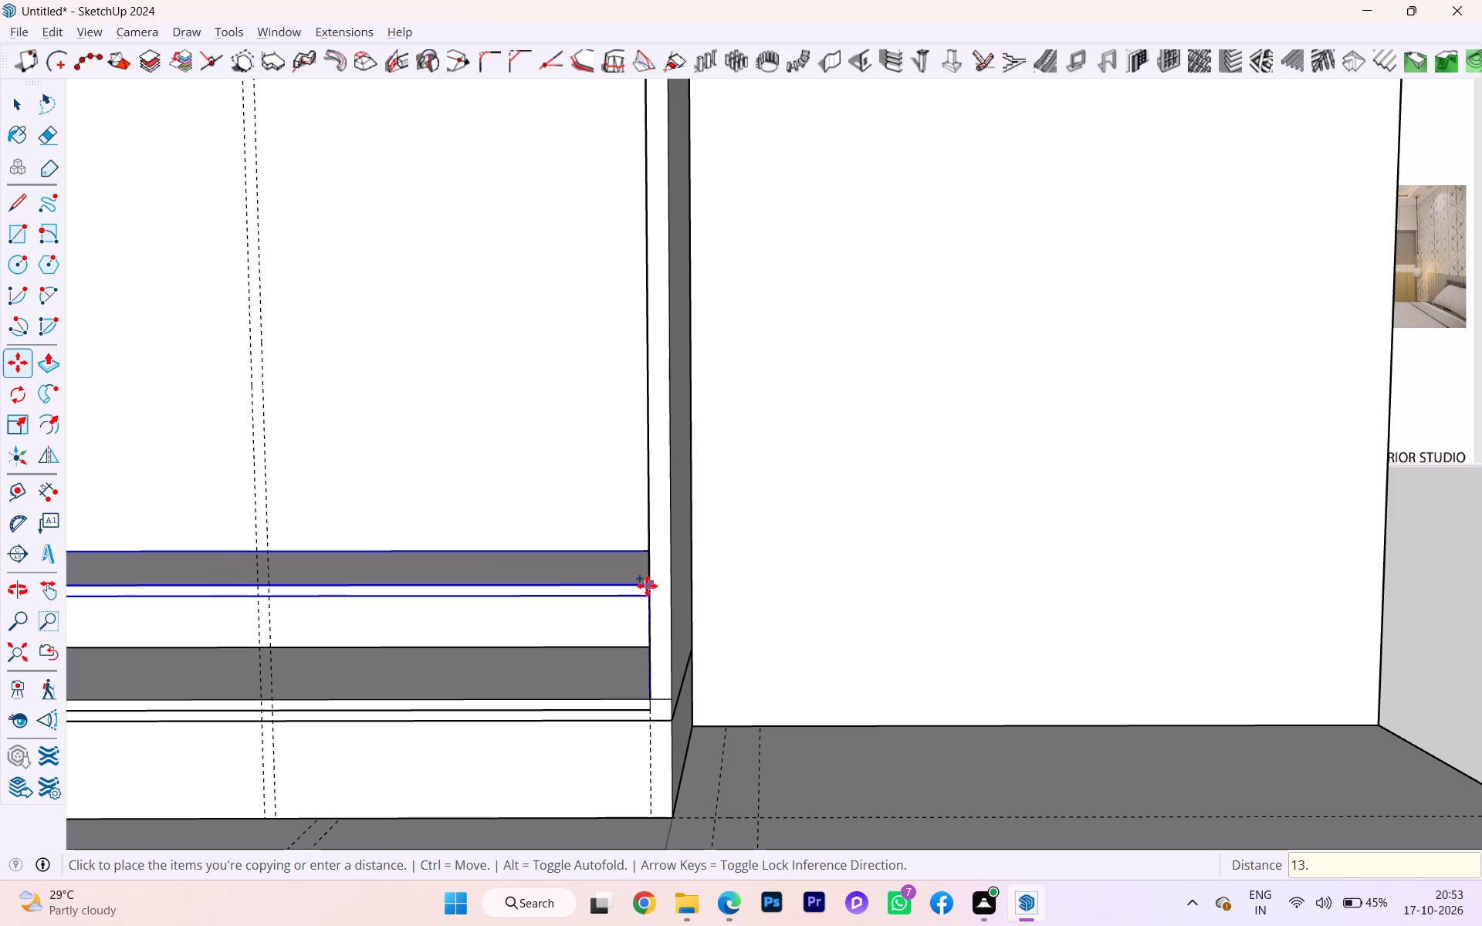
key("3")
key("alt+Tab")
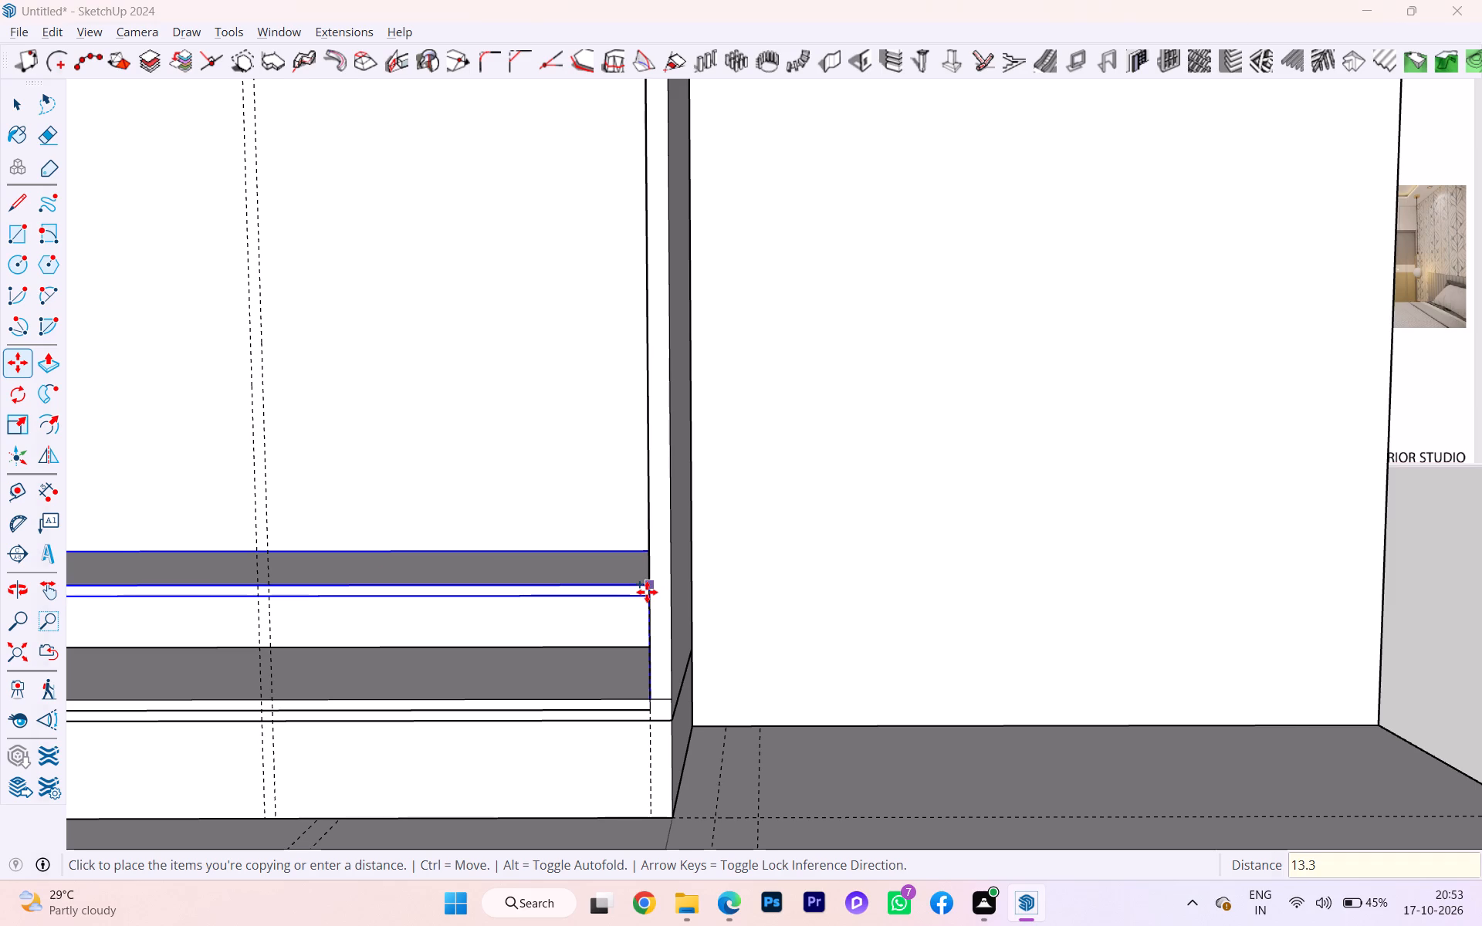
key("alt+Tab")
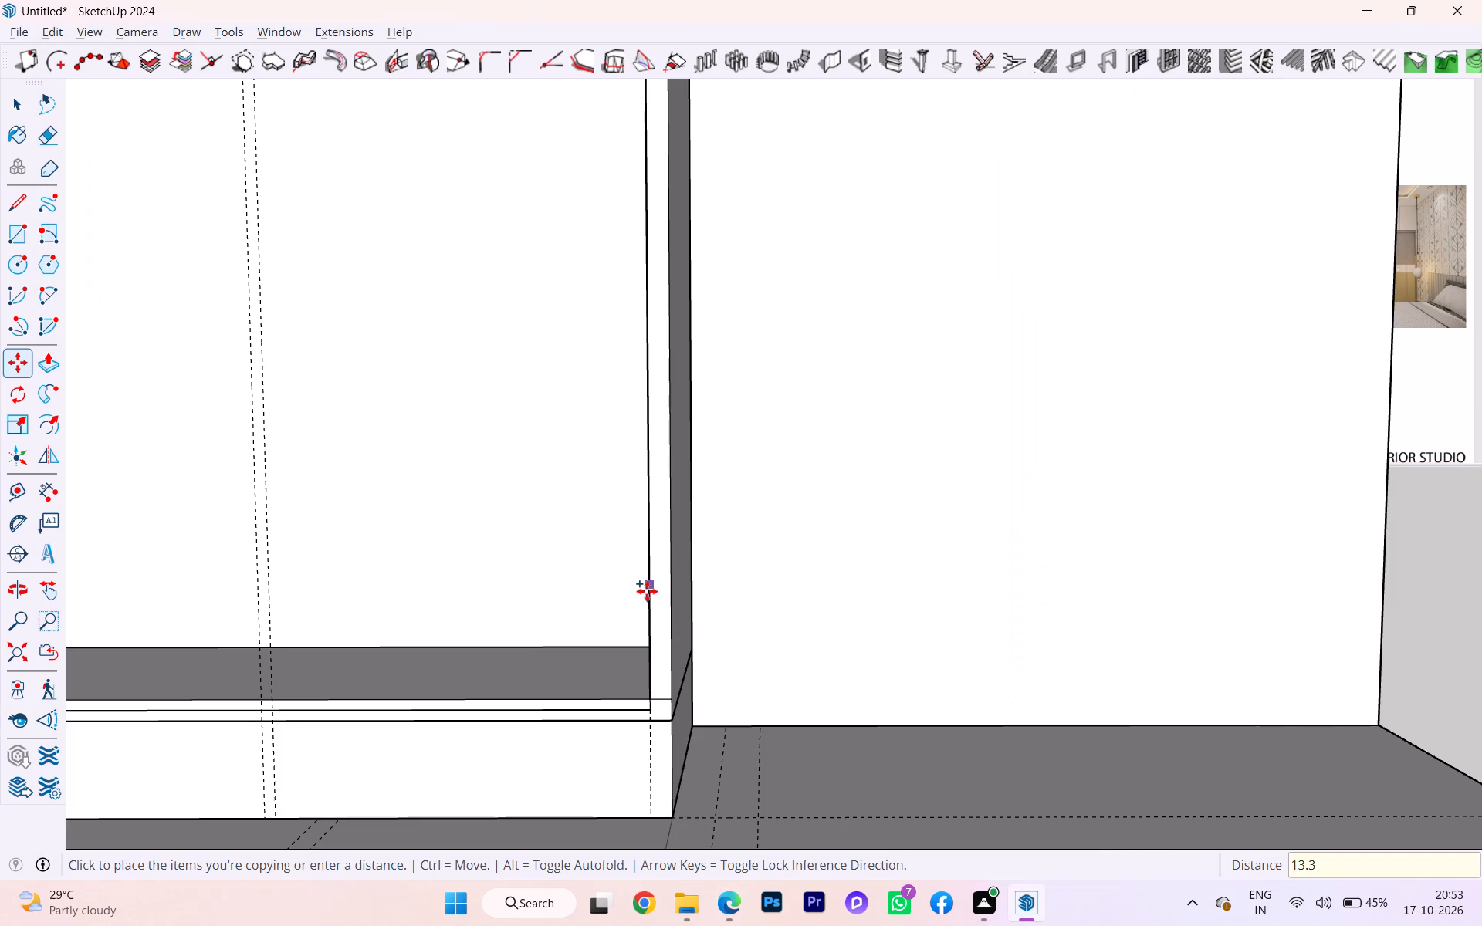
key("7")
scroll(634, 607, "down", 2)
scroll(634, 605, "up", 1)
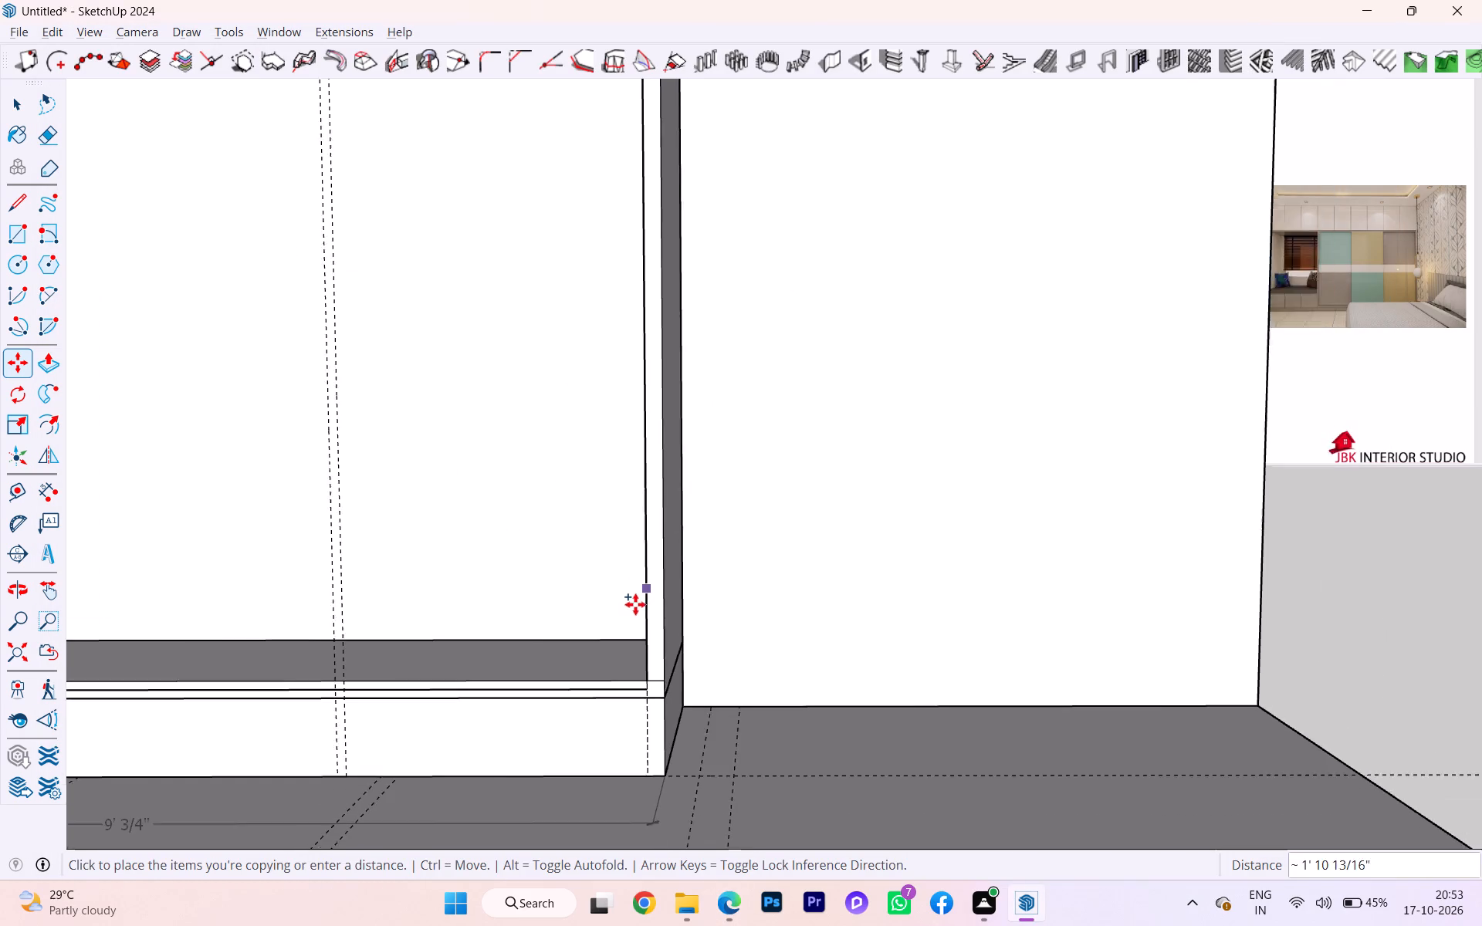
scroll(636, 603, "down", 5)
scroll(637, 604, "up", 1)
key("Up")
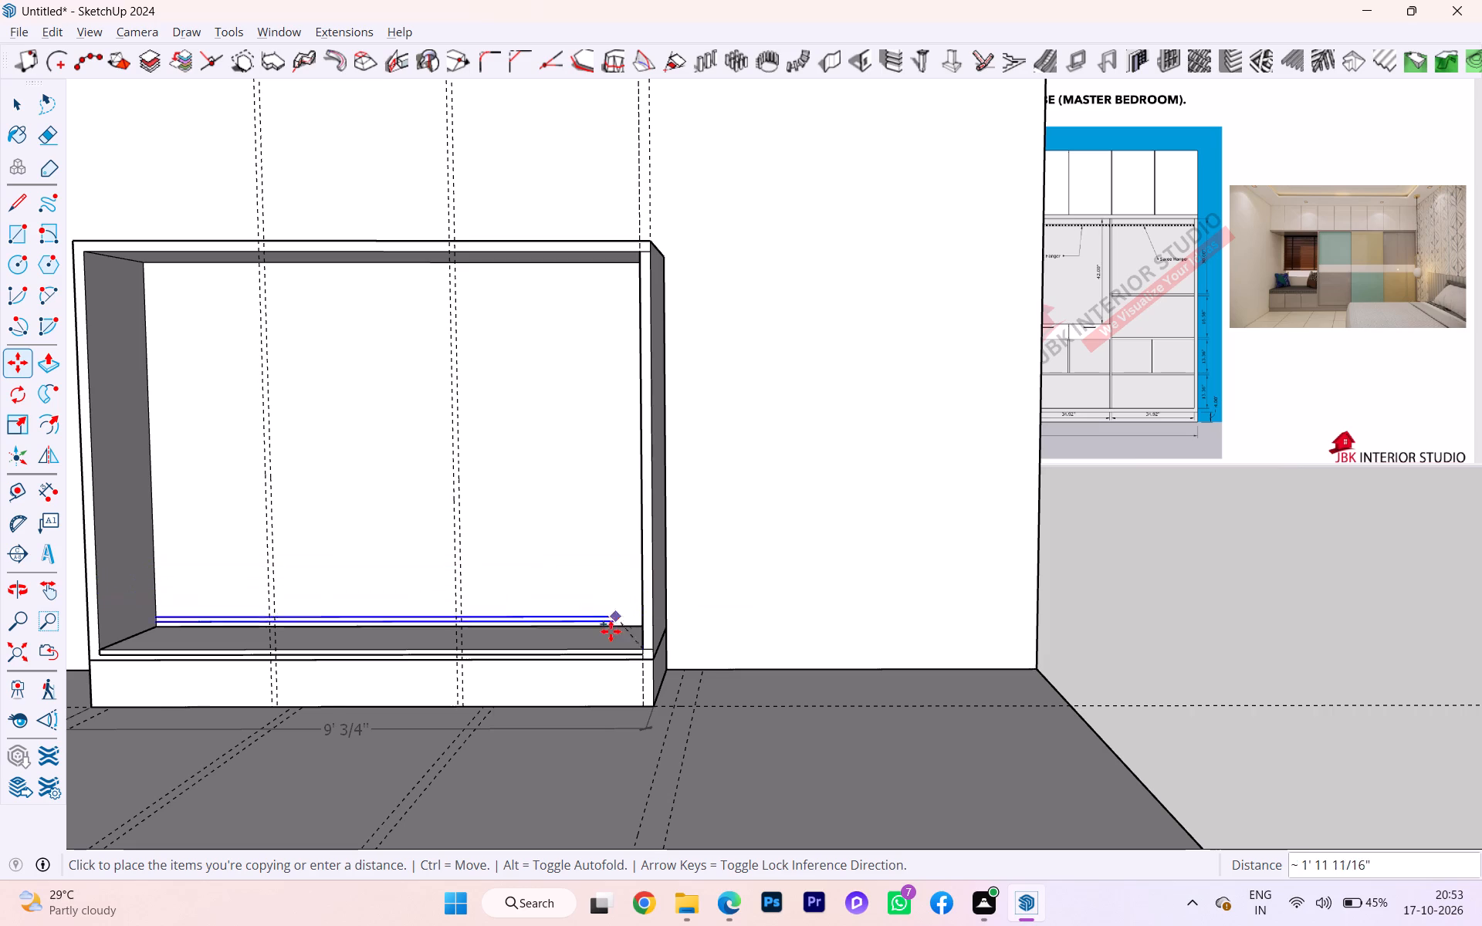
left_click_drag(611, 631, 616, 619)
Copy the bottom panel vertically upward by 13.37" to make the first shelf.
scroll(642, 661, "up", 8)
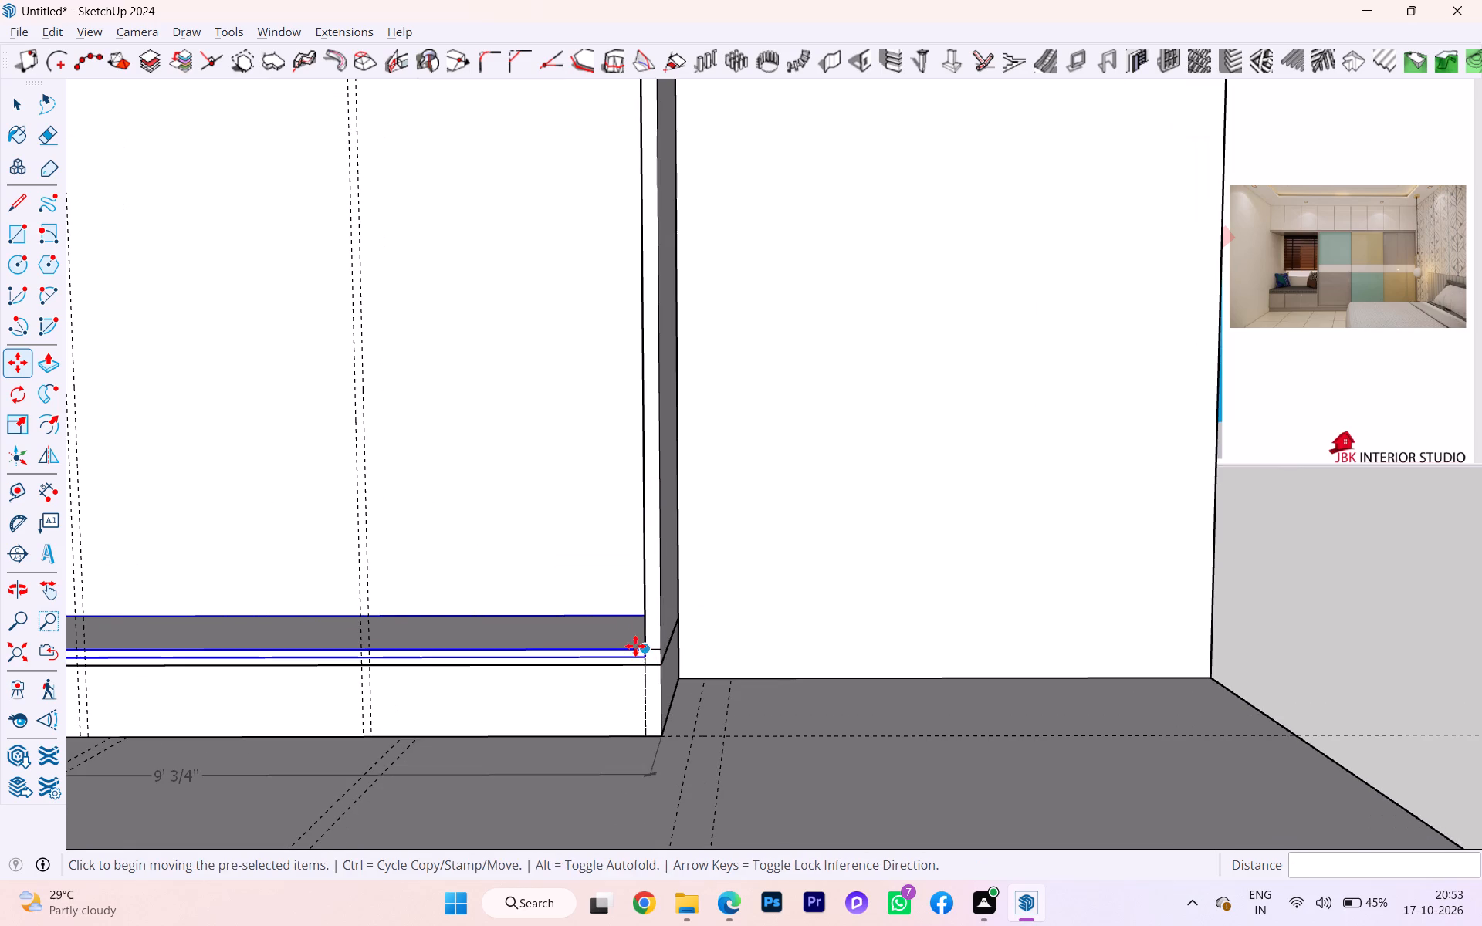
left_click(647, 644)
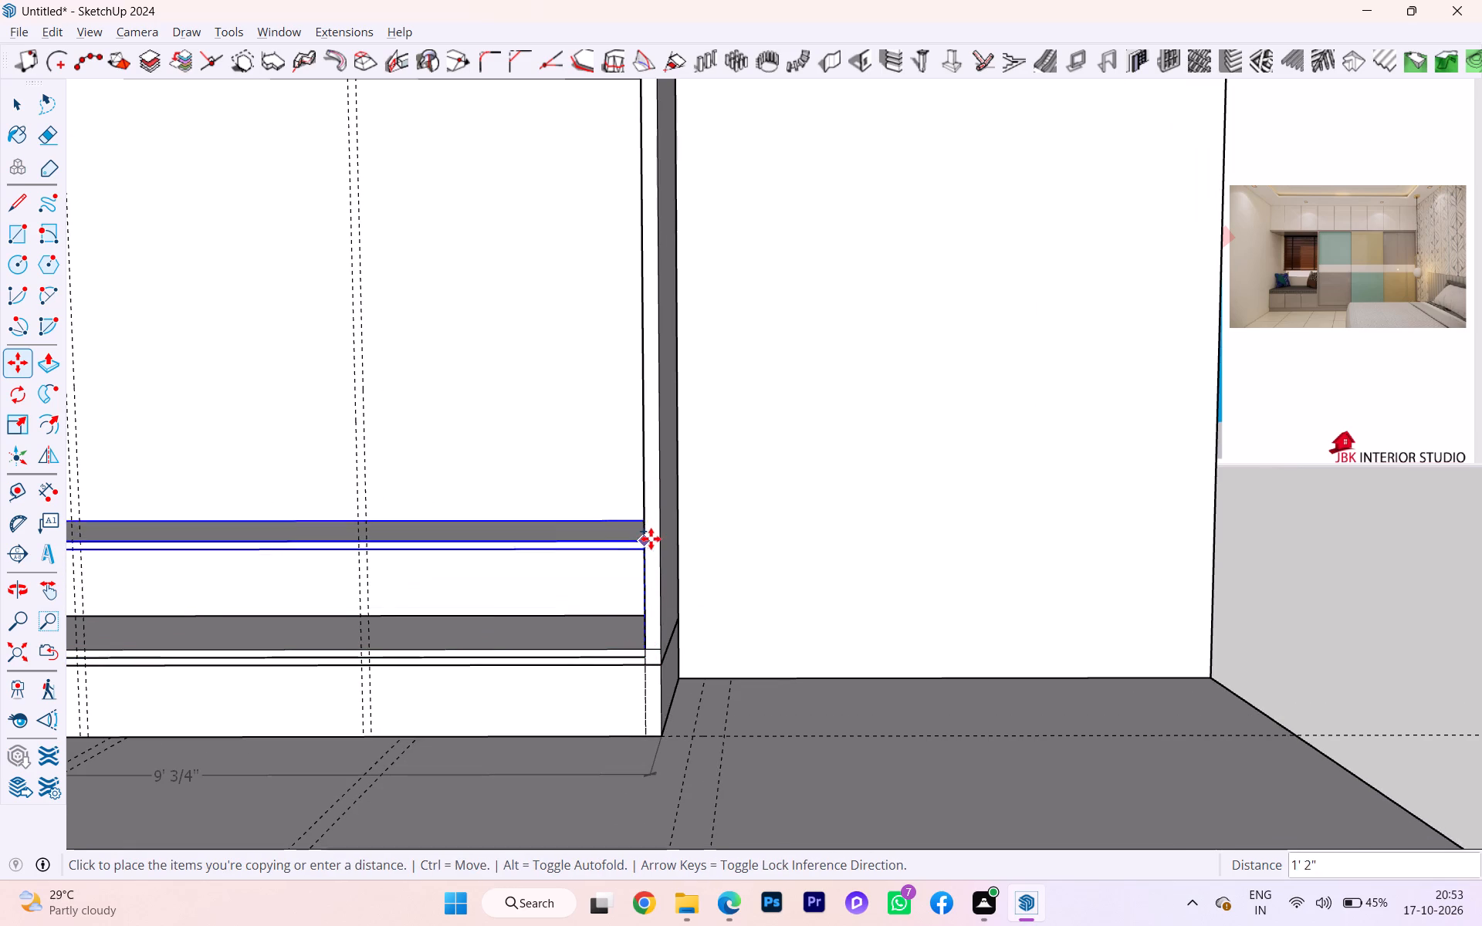
type("13.3")
type("7\"")
key("Return")
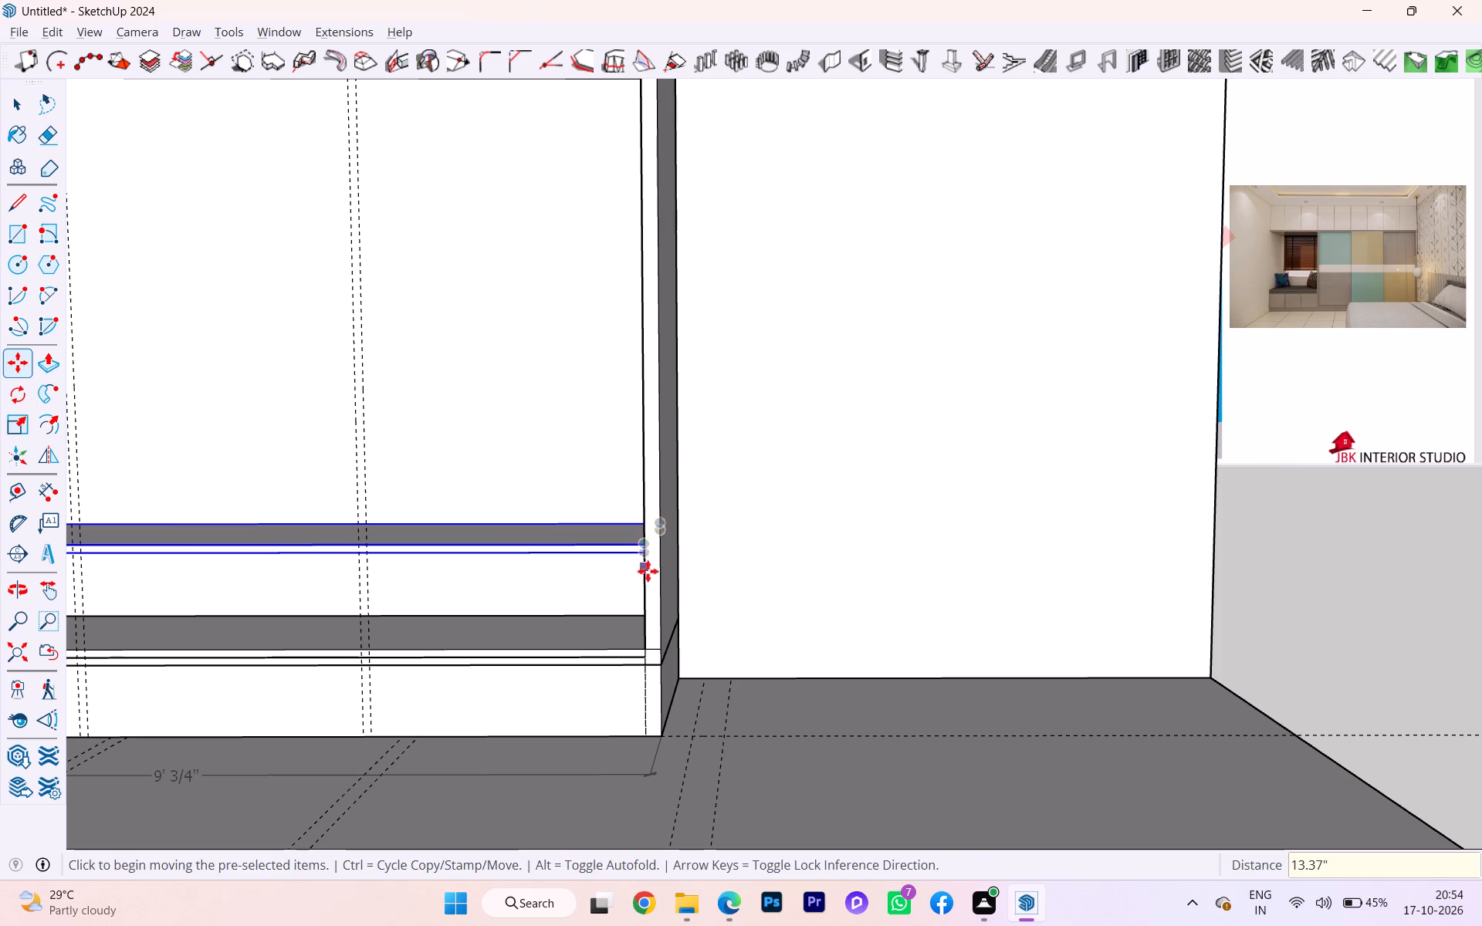
Copy the first shelf vertically upward by 13.38" to make the second shelf.
scroll(801, 607, "down", 3)
scroll(665, 583, "up", 4)
scroll(723, 566, "down", 2)
scroll(723, 566, "up", 3)
scroll(724, 566, "down", 1)
scroll(724, 566, "up", 1)
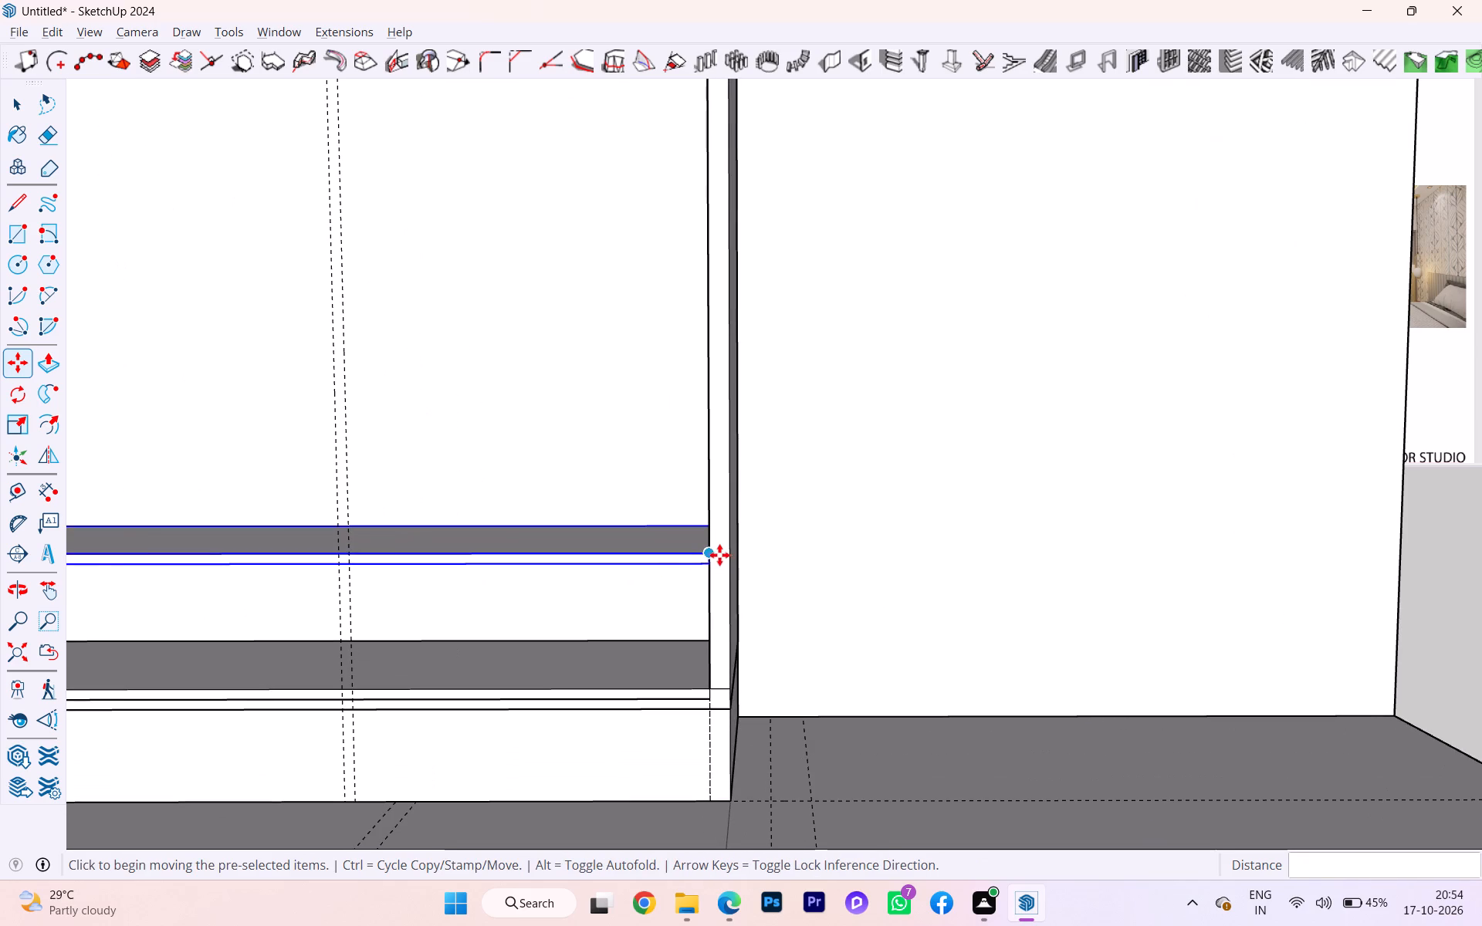
left_click(710, 549)
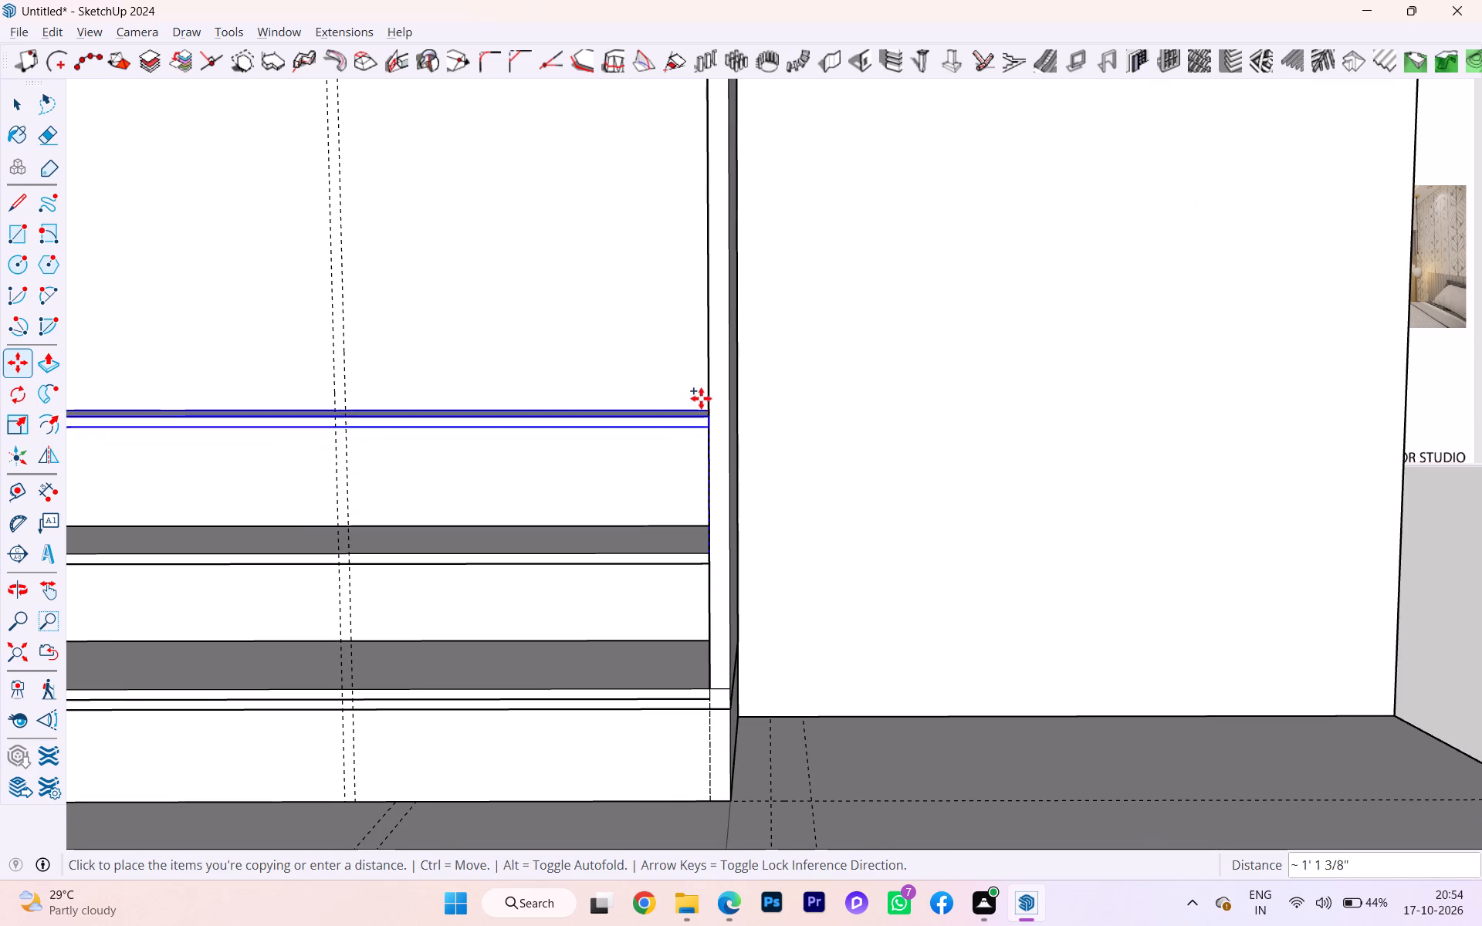
type("13.38")
key("Return")
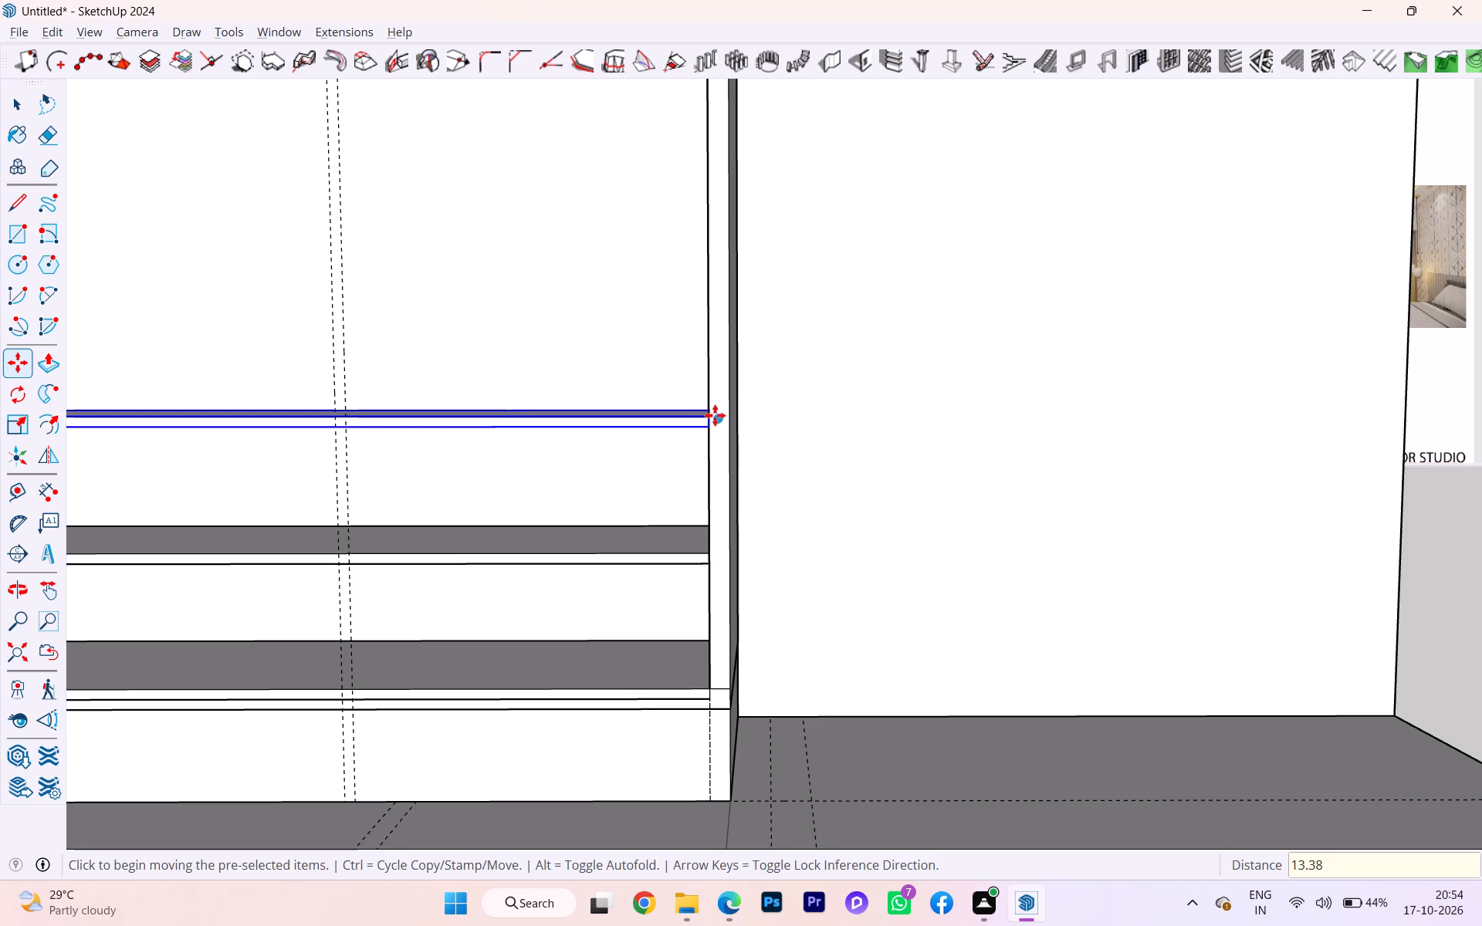
Copy the second shelf vertically upward by 16.58" to make the third shelf.
left_click(708, 415)
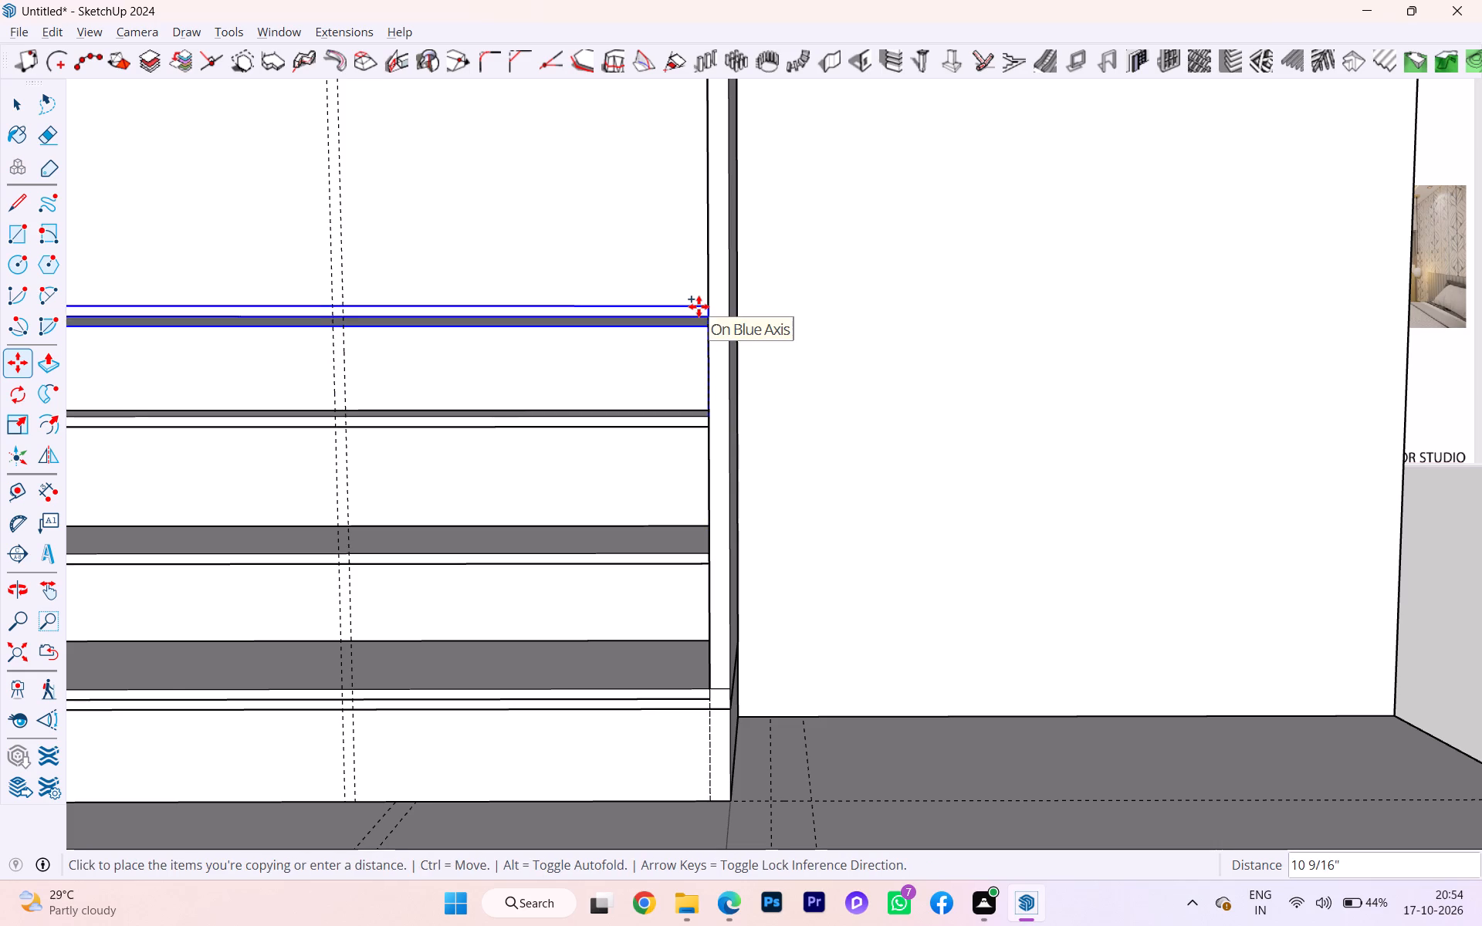
key("alt+Tab")
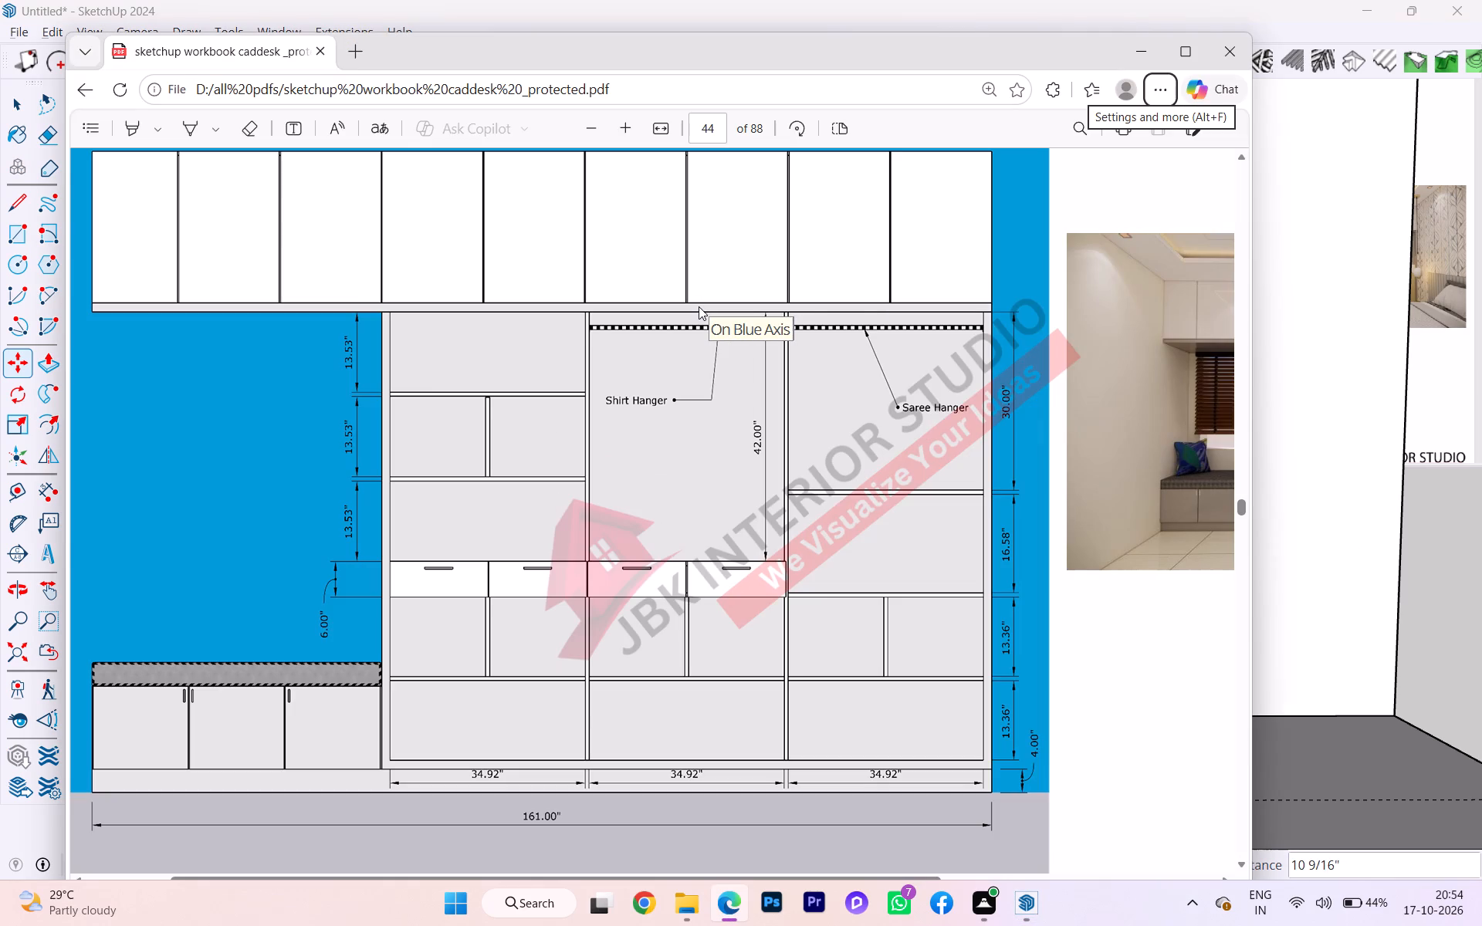
key("alt+Tab")
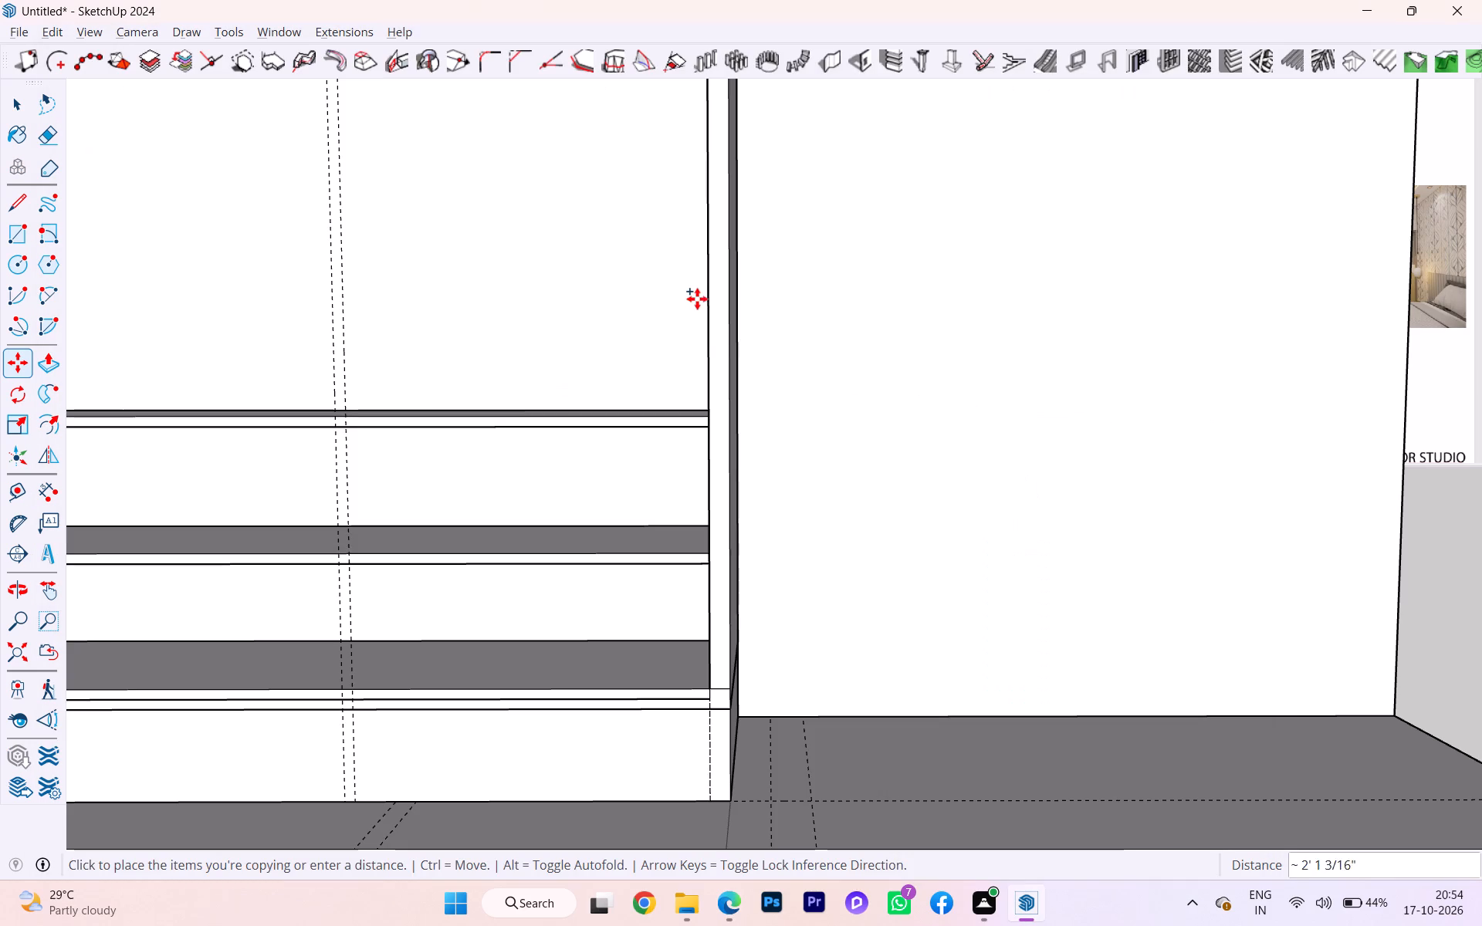
key("Up")
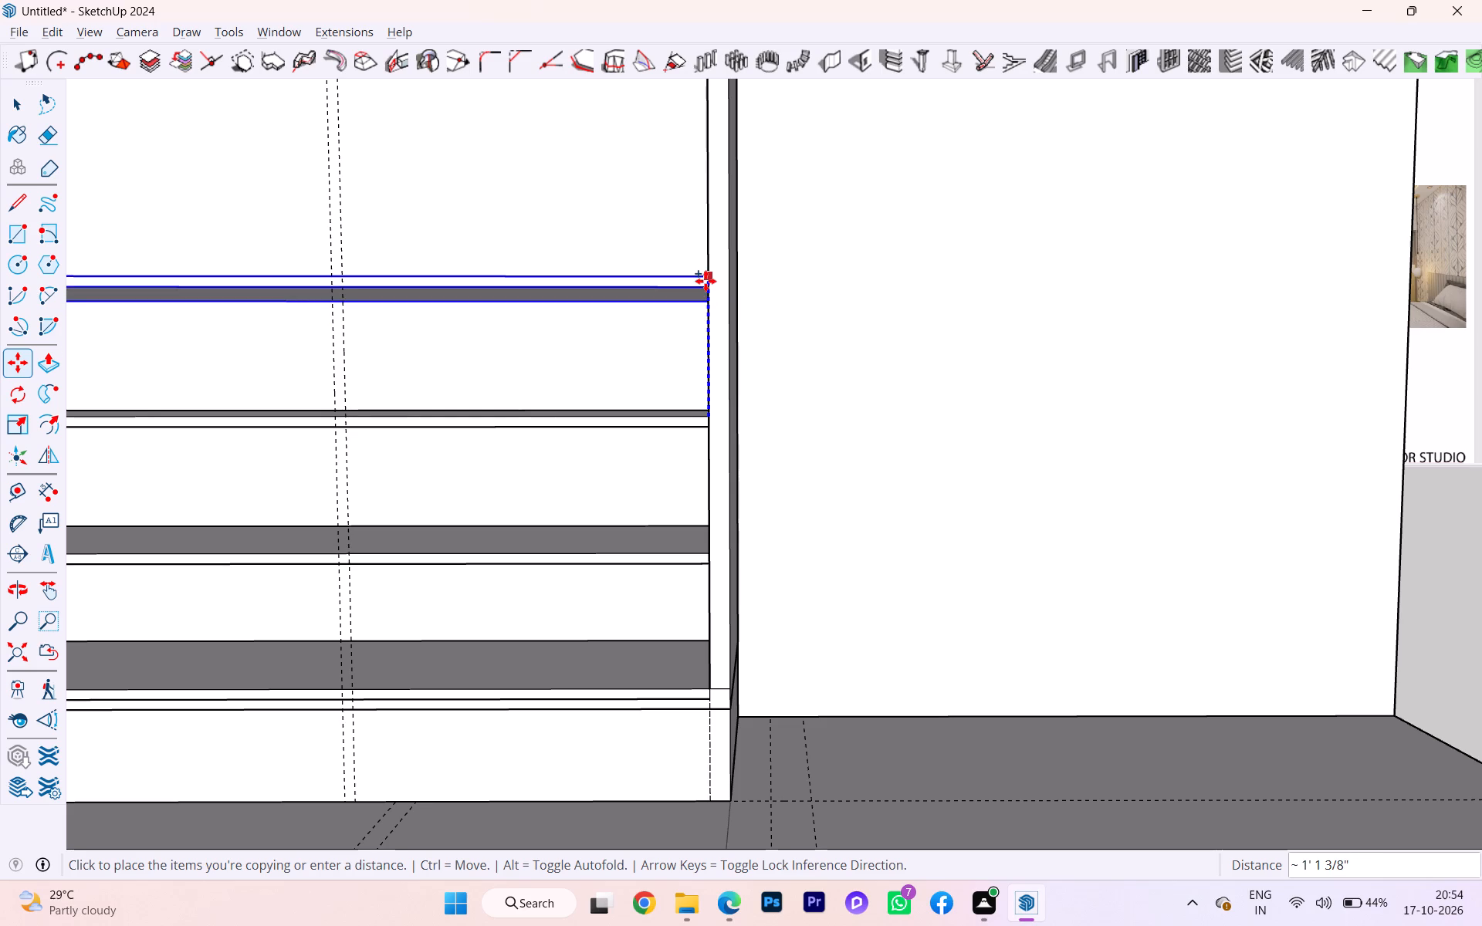
type("16.58")
key("Return")
scroll(769, 331, "down", 9)
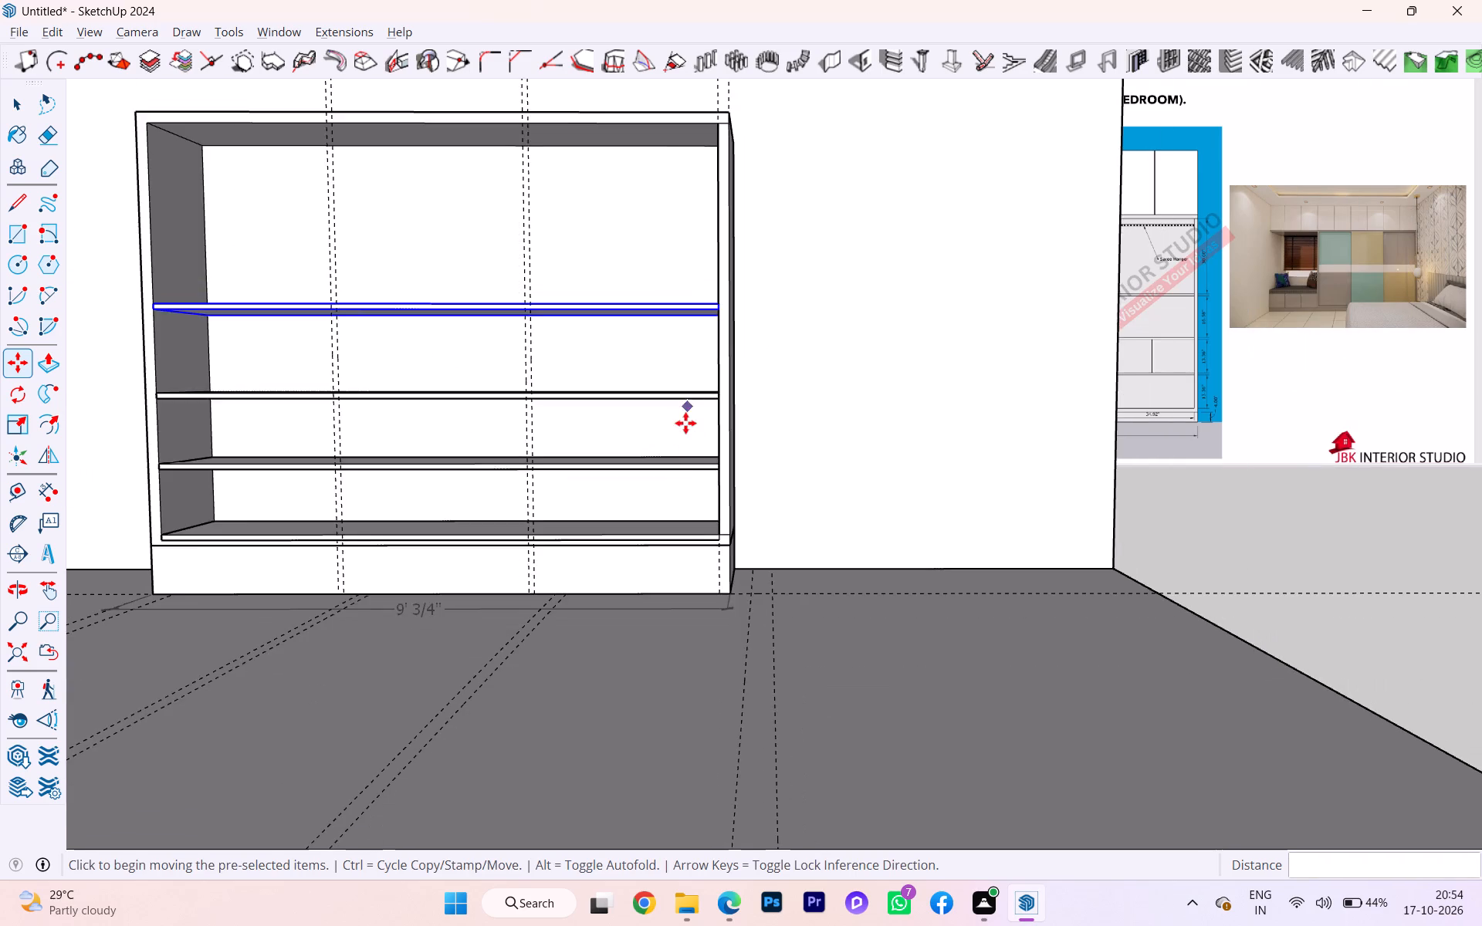
scroll(689, 468, "down", 2)
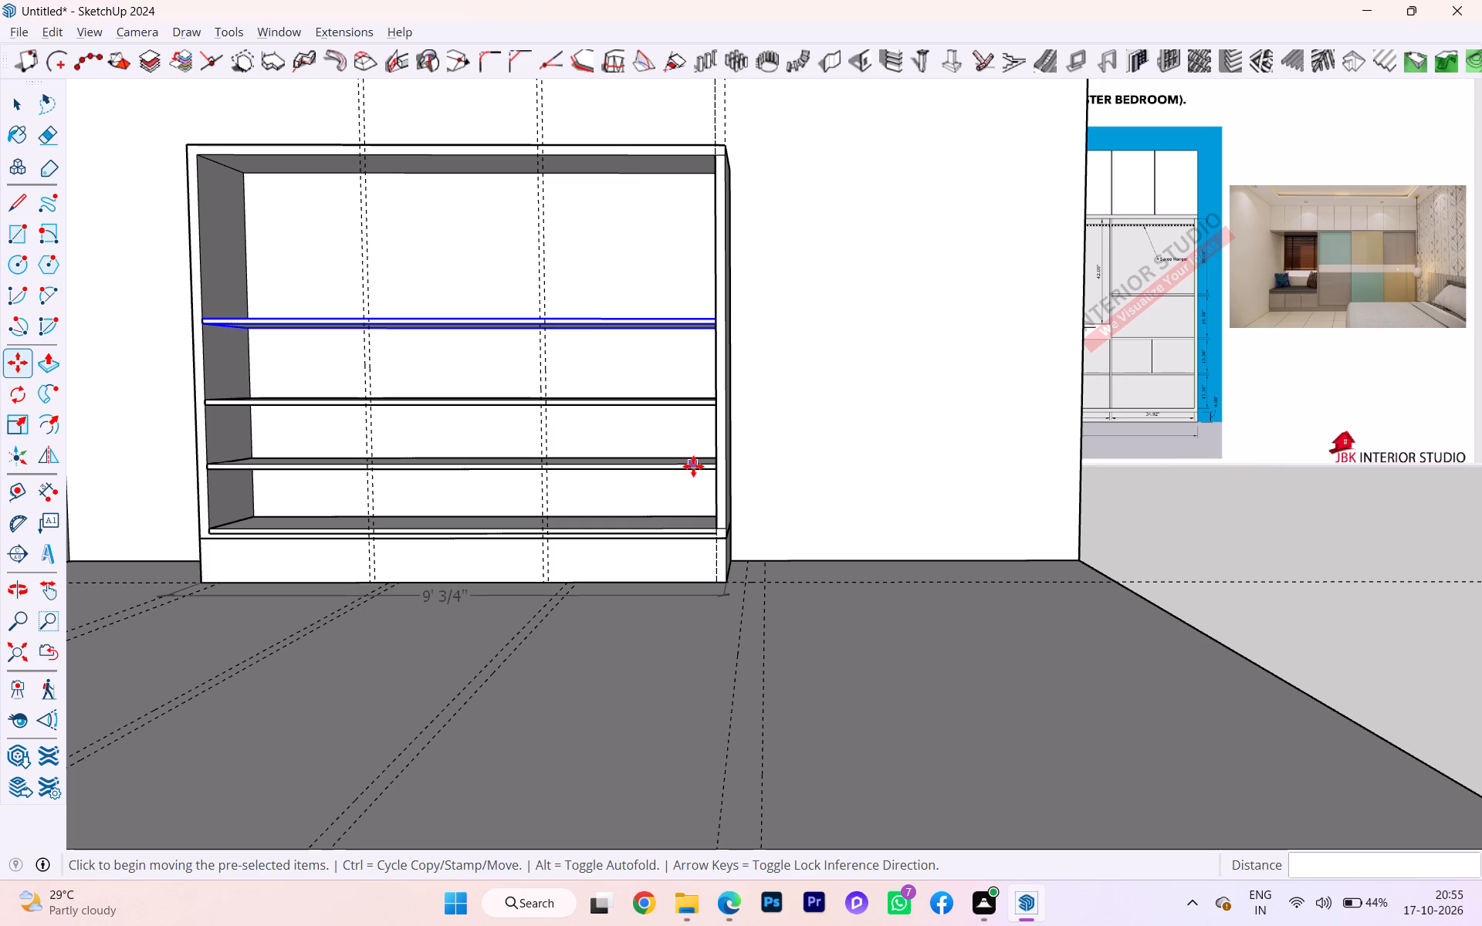
scroll(693, 466, "down", 1)
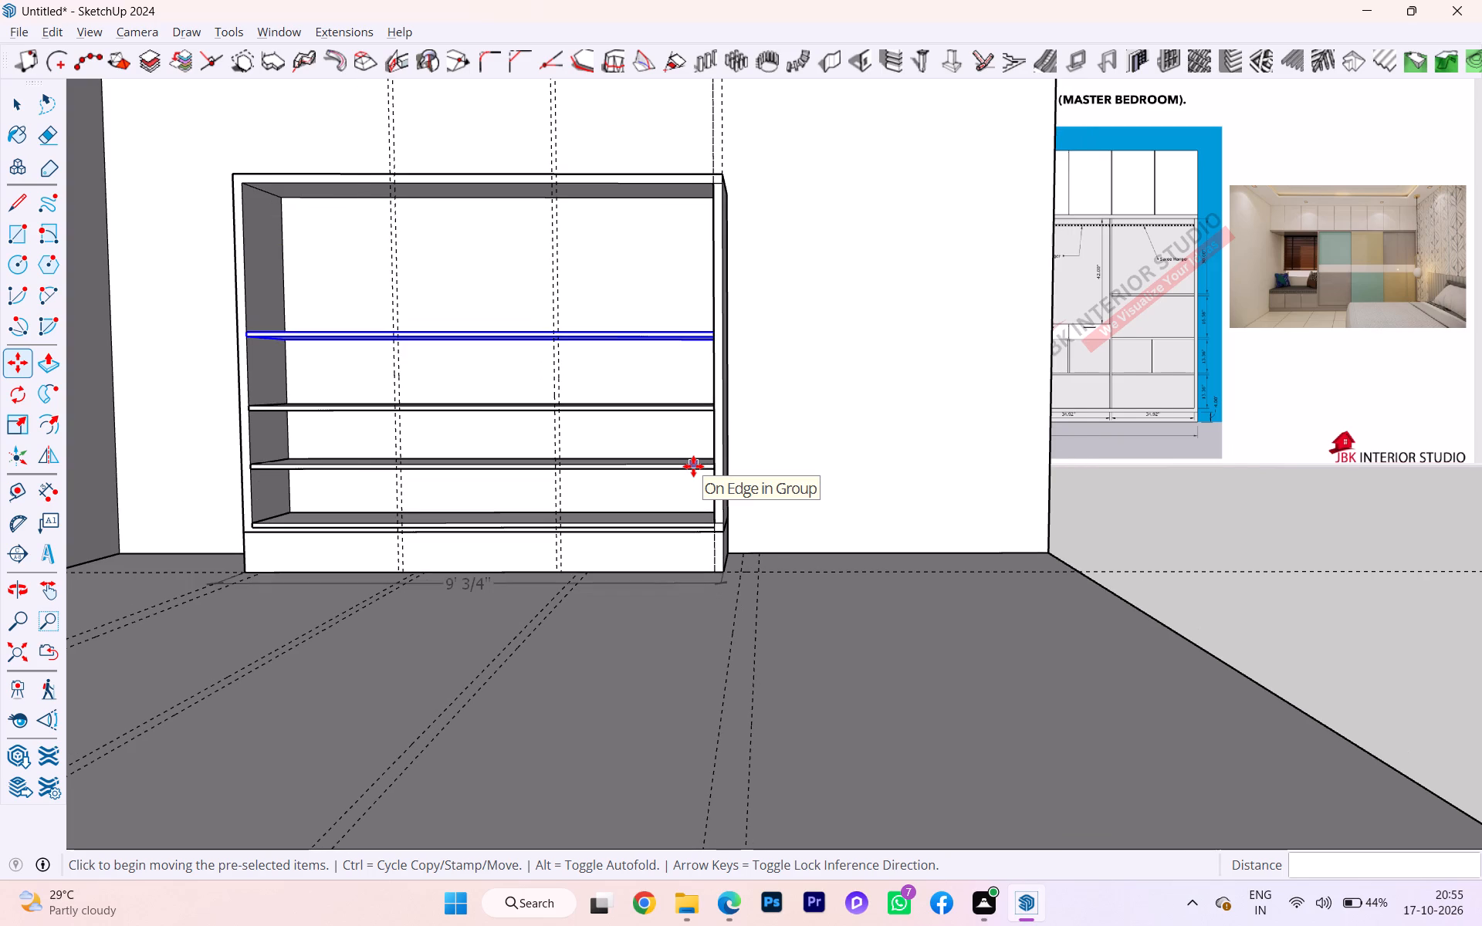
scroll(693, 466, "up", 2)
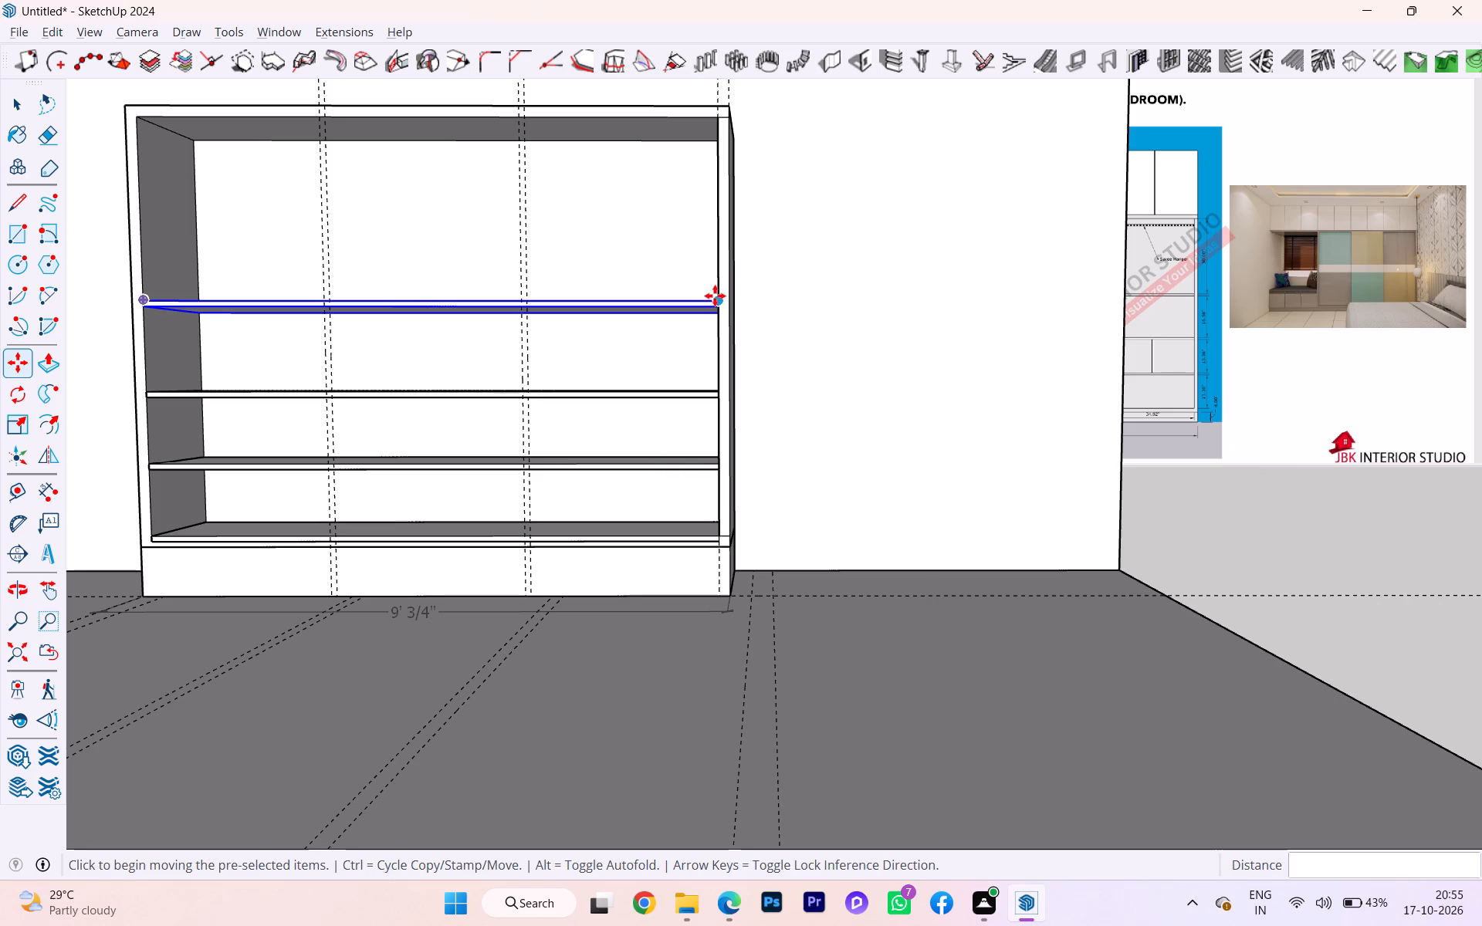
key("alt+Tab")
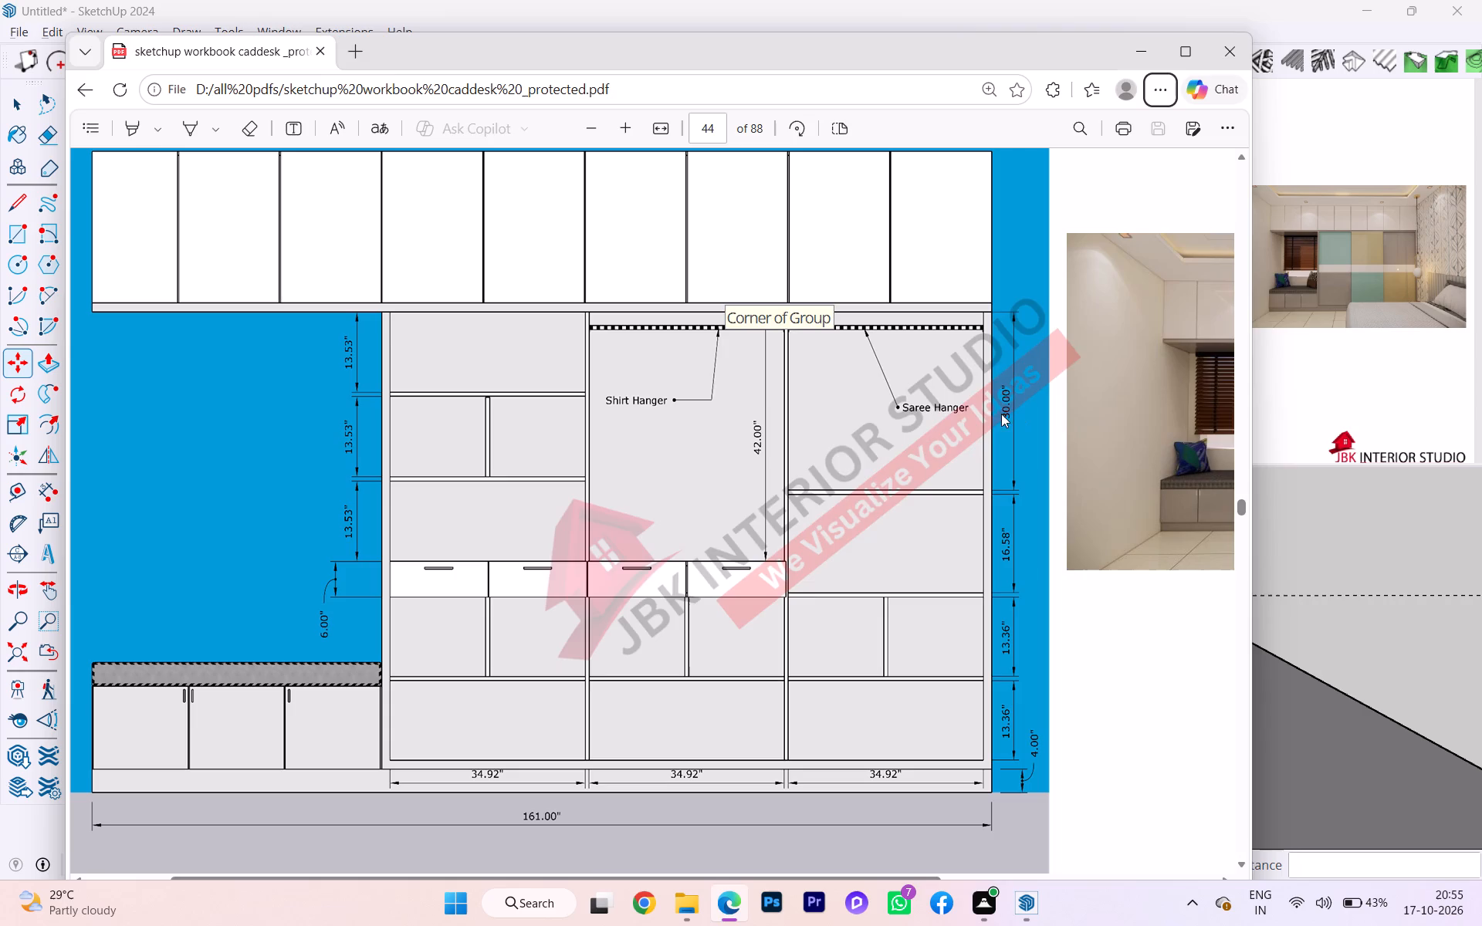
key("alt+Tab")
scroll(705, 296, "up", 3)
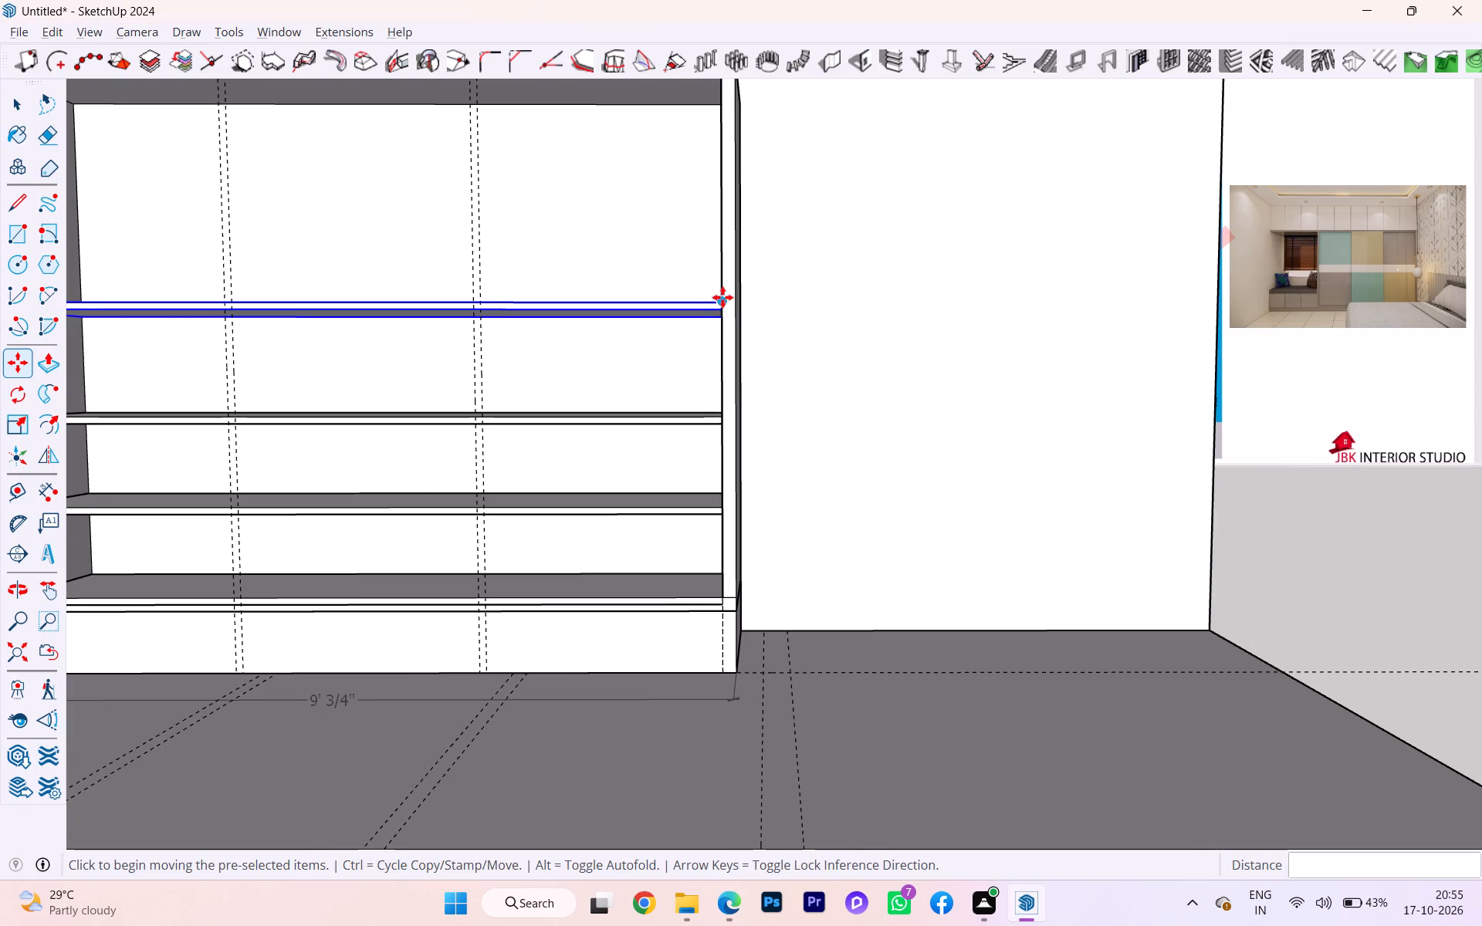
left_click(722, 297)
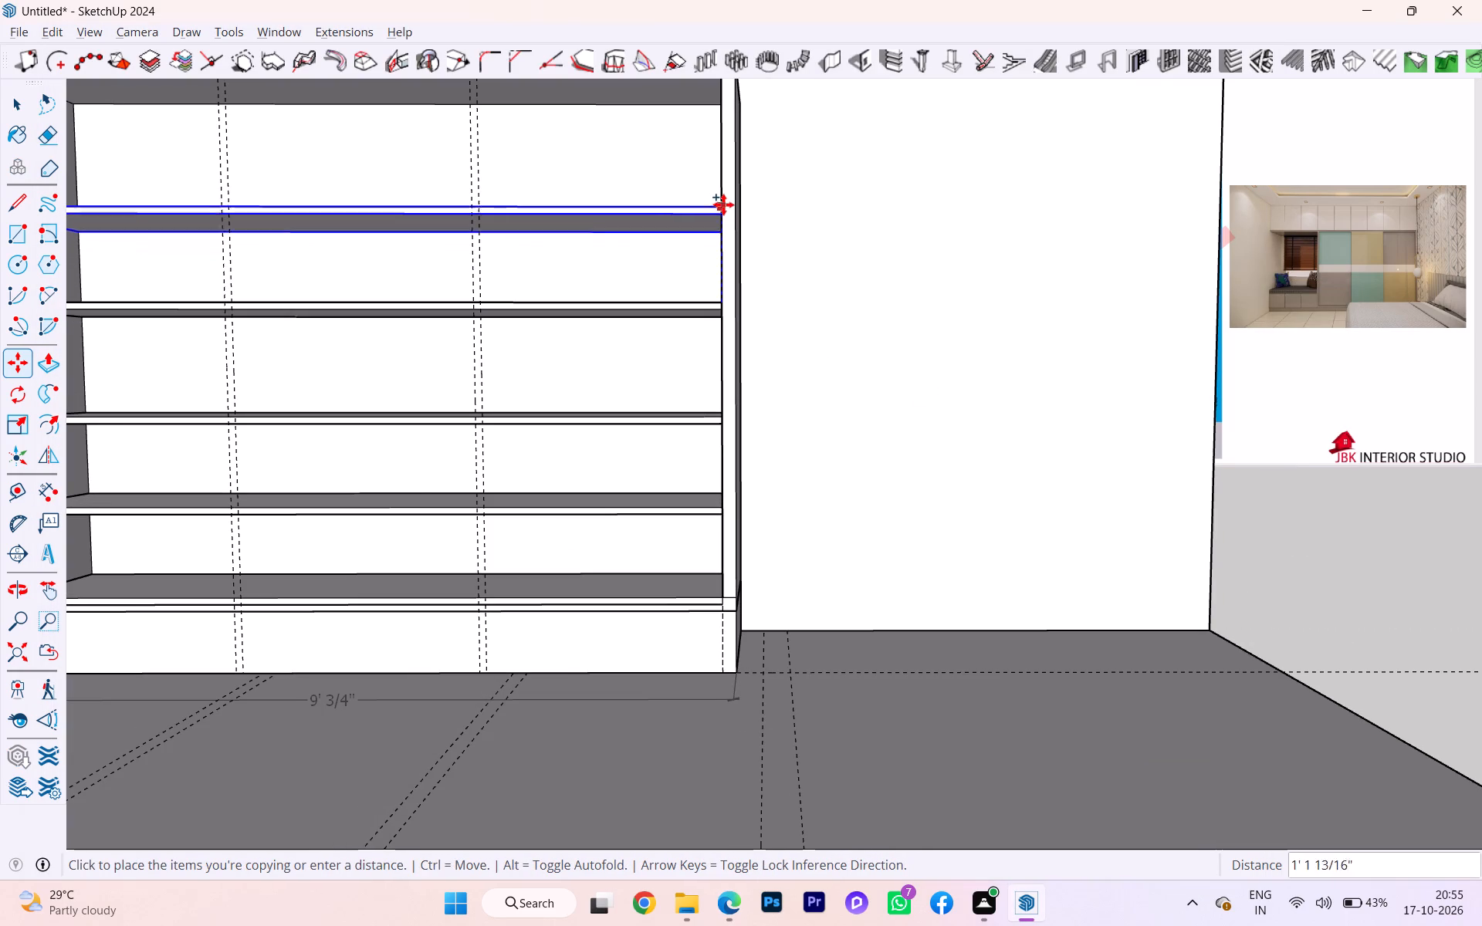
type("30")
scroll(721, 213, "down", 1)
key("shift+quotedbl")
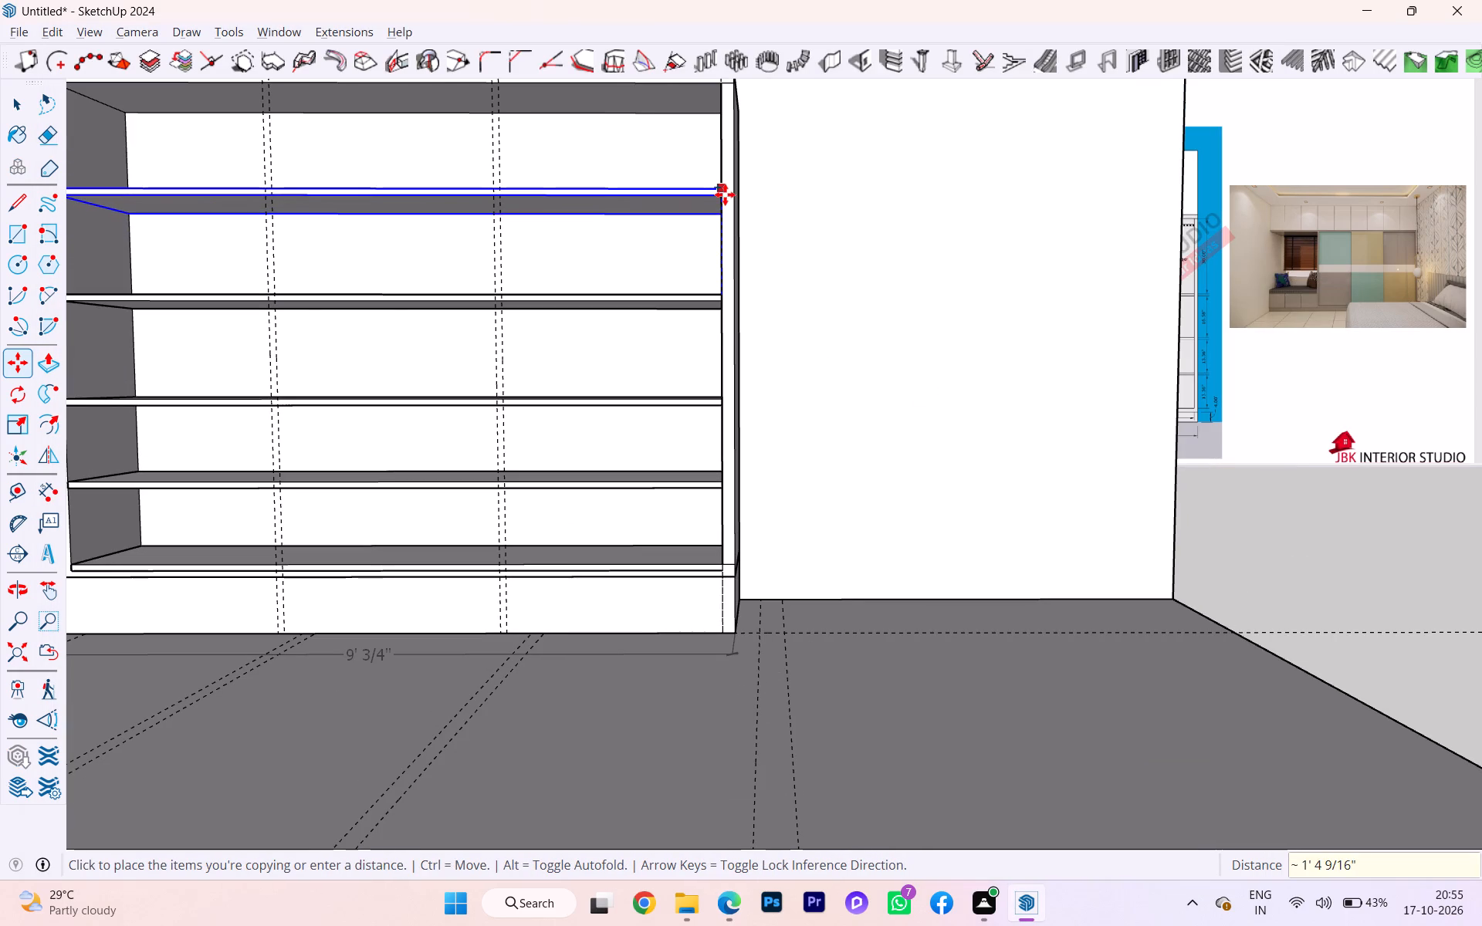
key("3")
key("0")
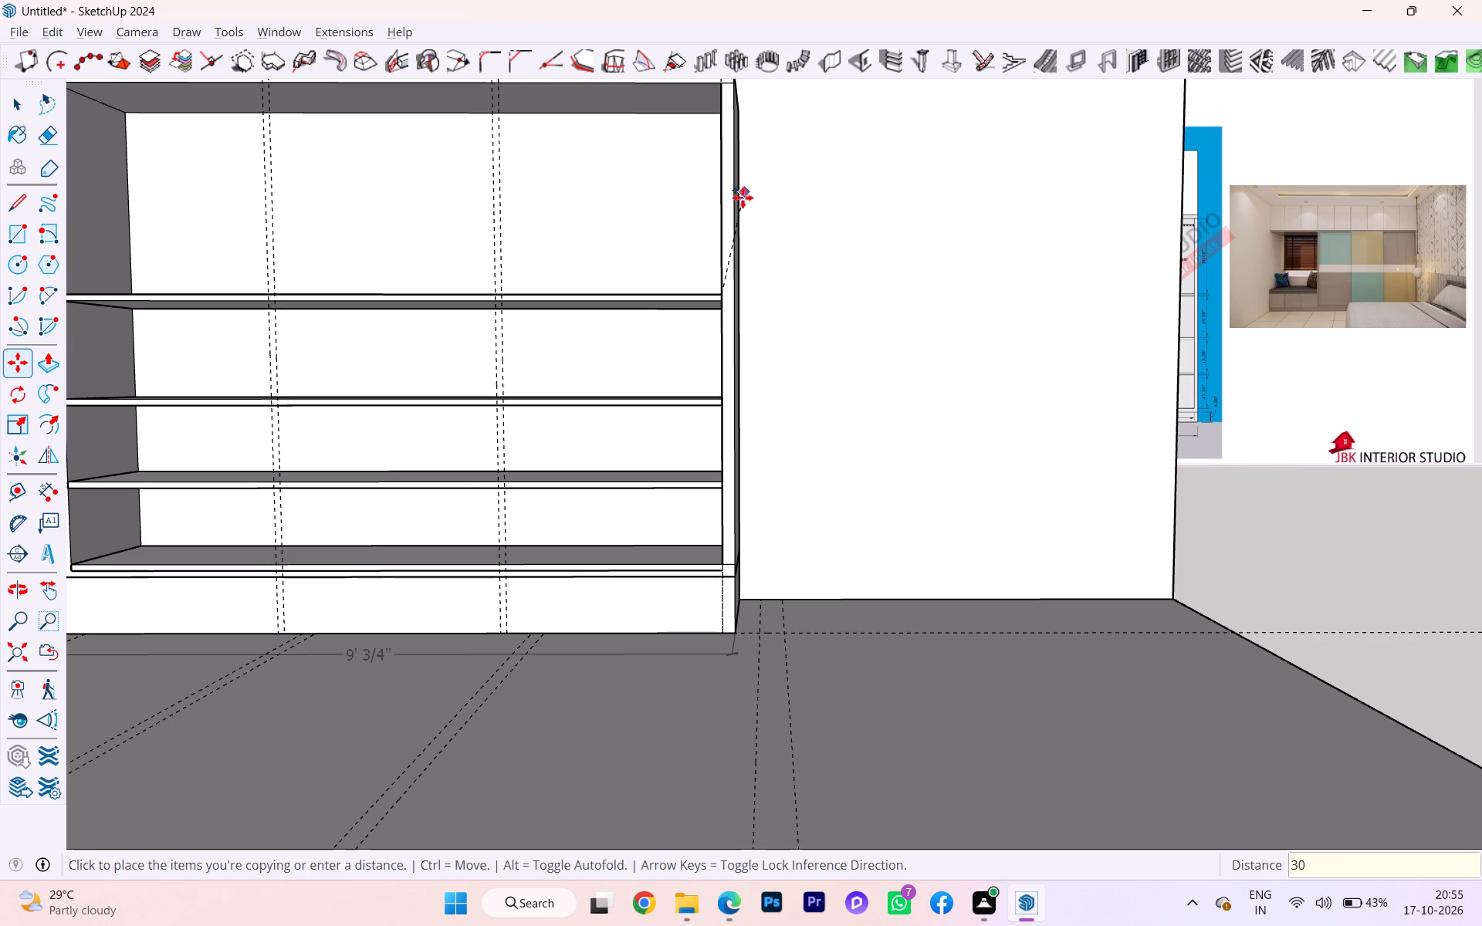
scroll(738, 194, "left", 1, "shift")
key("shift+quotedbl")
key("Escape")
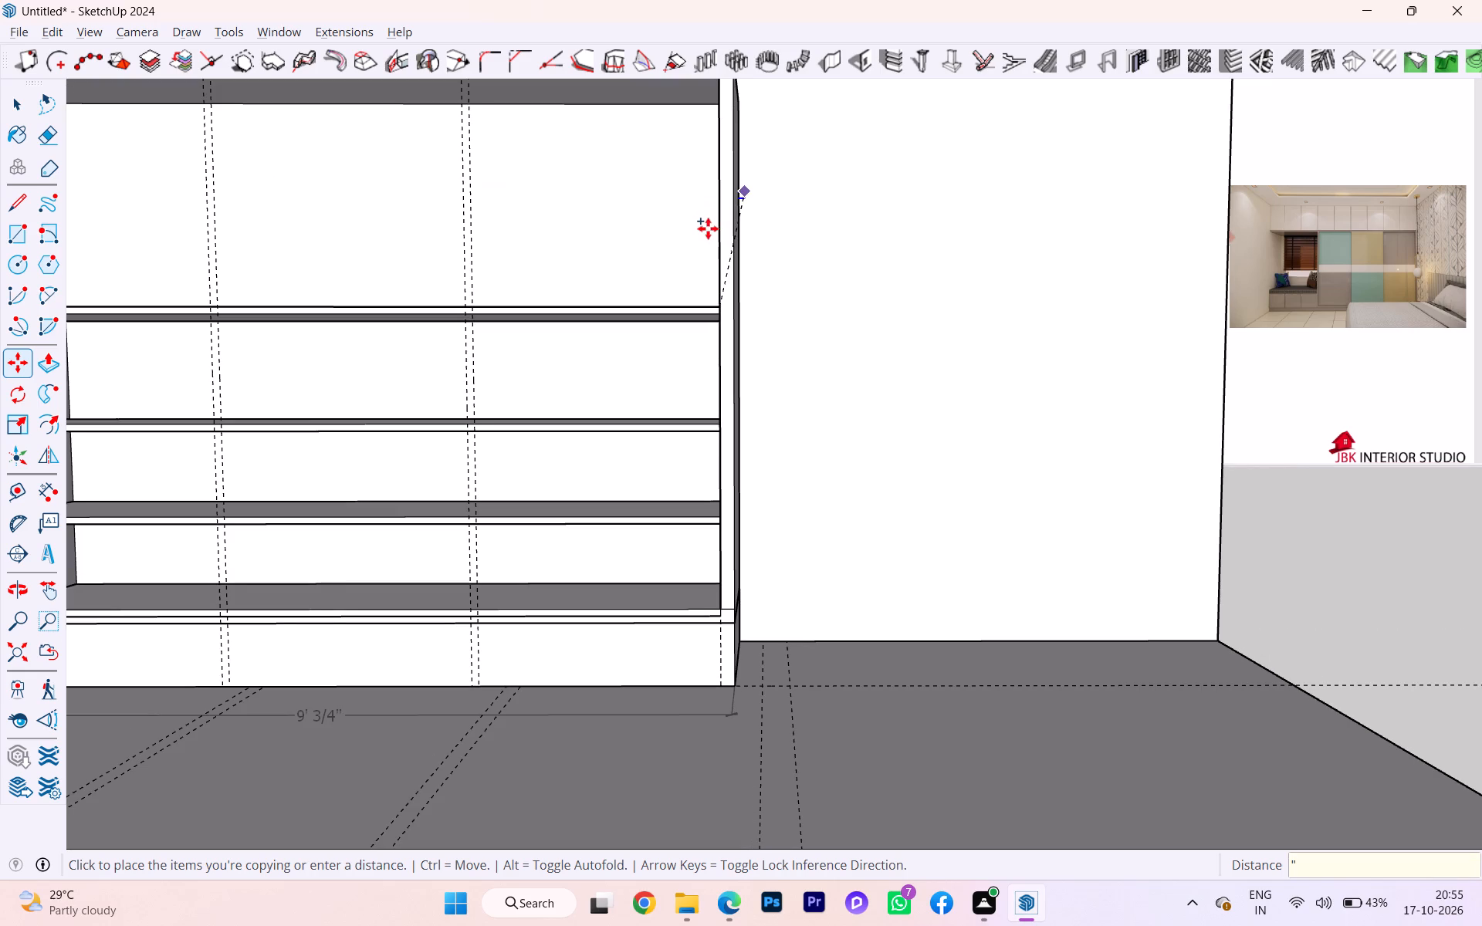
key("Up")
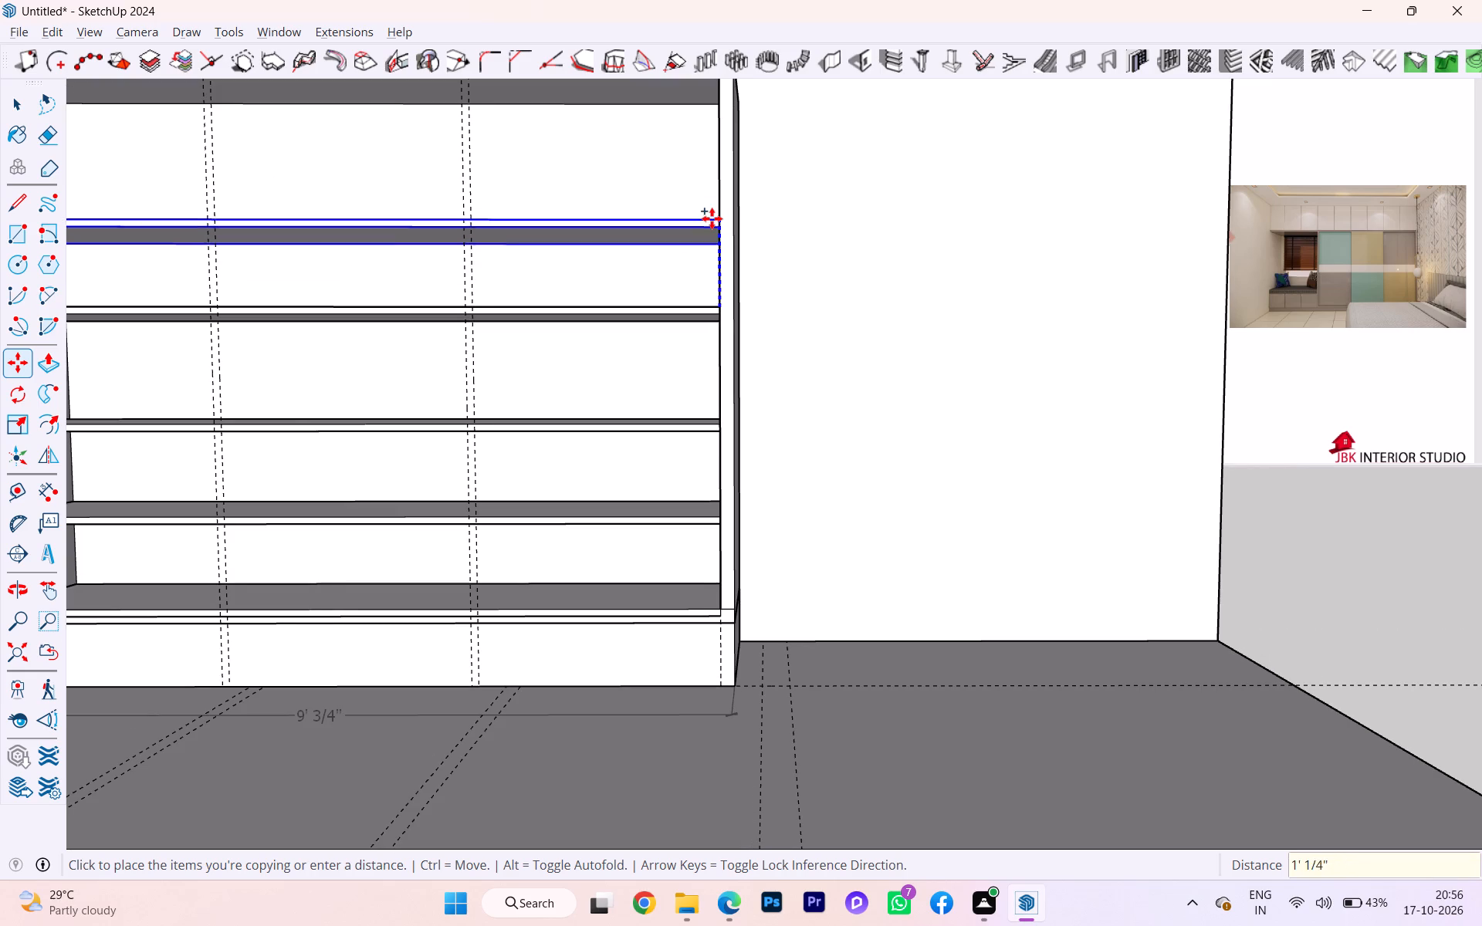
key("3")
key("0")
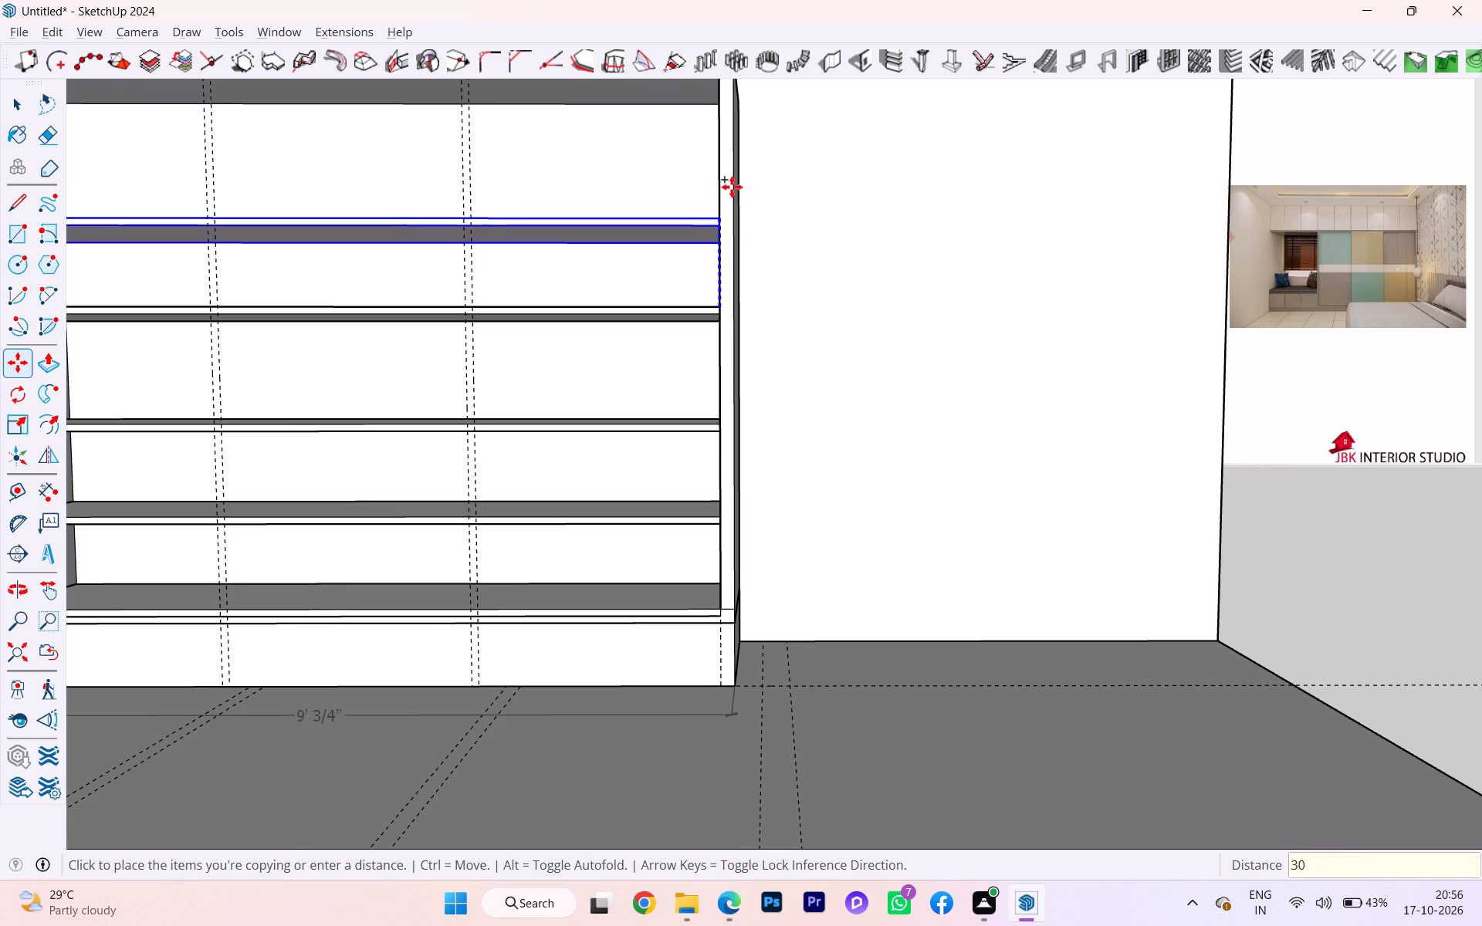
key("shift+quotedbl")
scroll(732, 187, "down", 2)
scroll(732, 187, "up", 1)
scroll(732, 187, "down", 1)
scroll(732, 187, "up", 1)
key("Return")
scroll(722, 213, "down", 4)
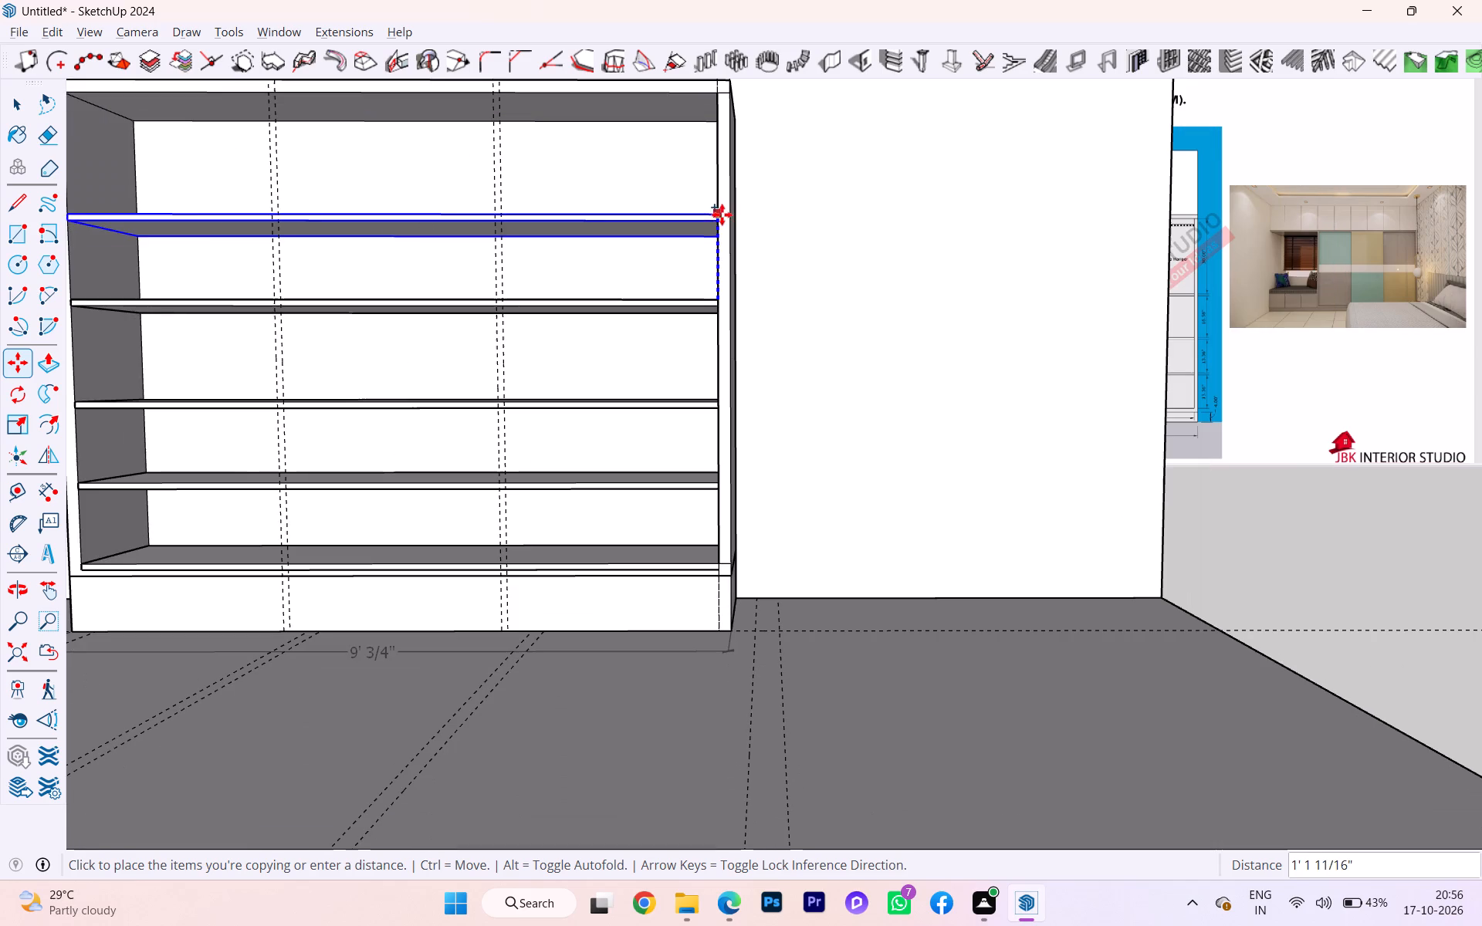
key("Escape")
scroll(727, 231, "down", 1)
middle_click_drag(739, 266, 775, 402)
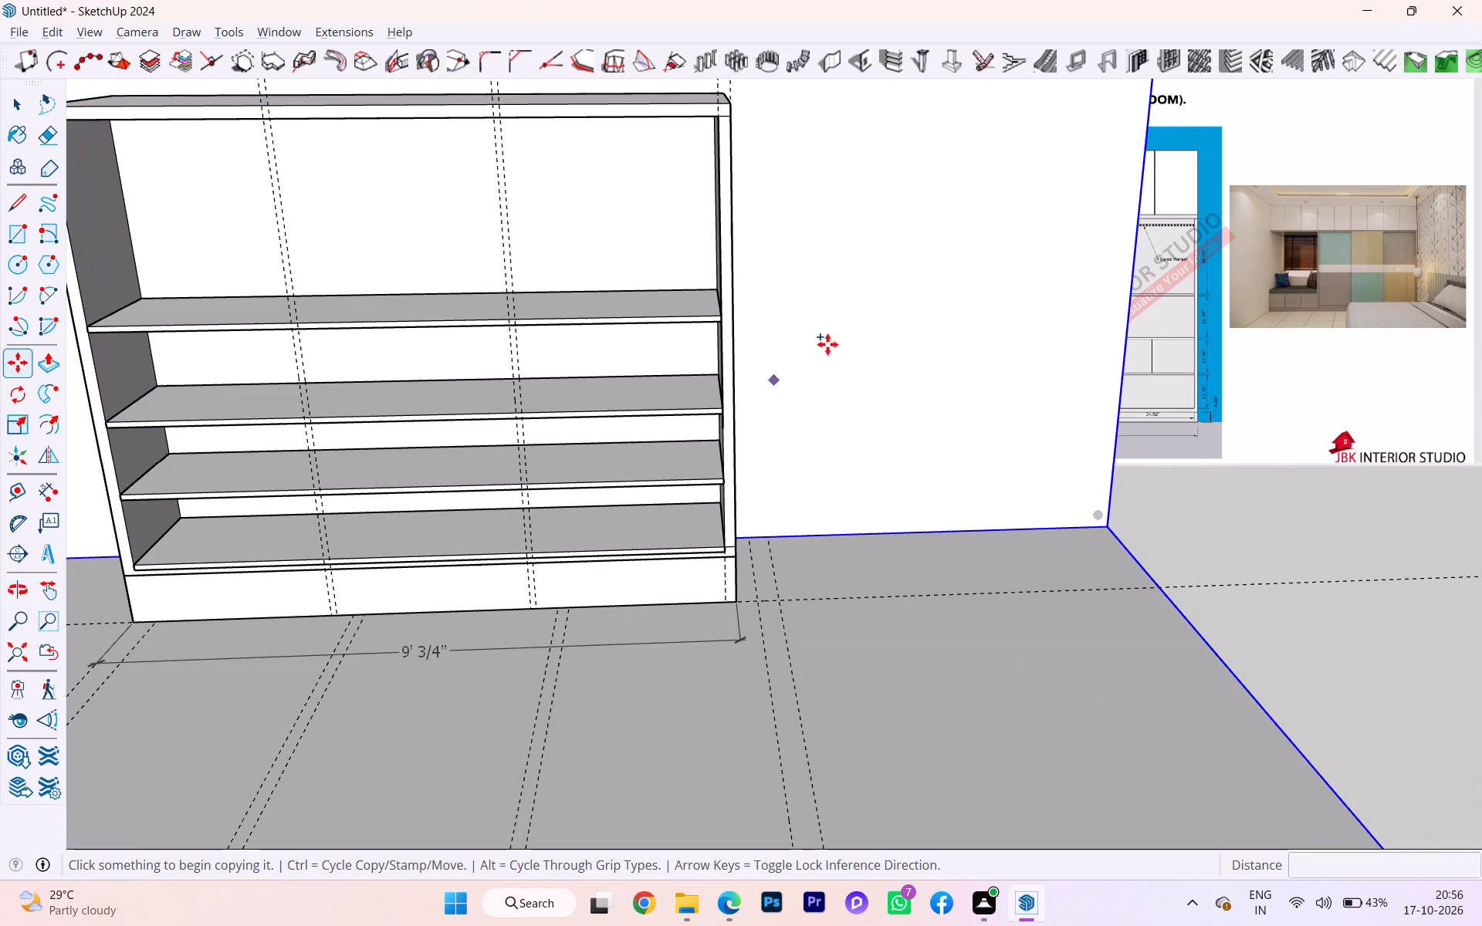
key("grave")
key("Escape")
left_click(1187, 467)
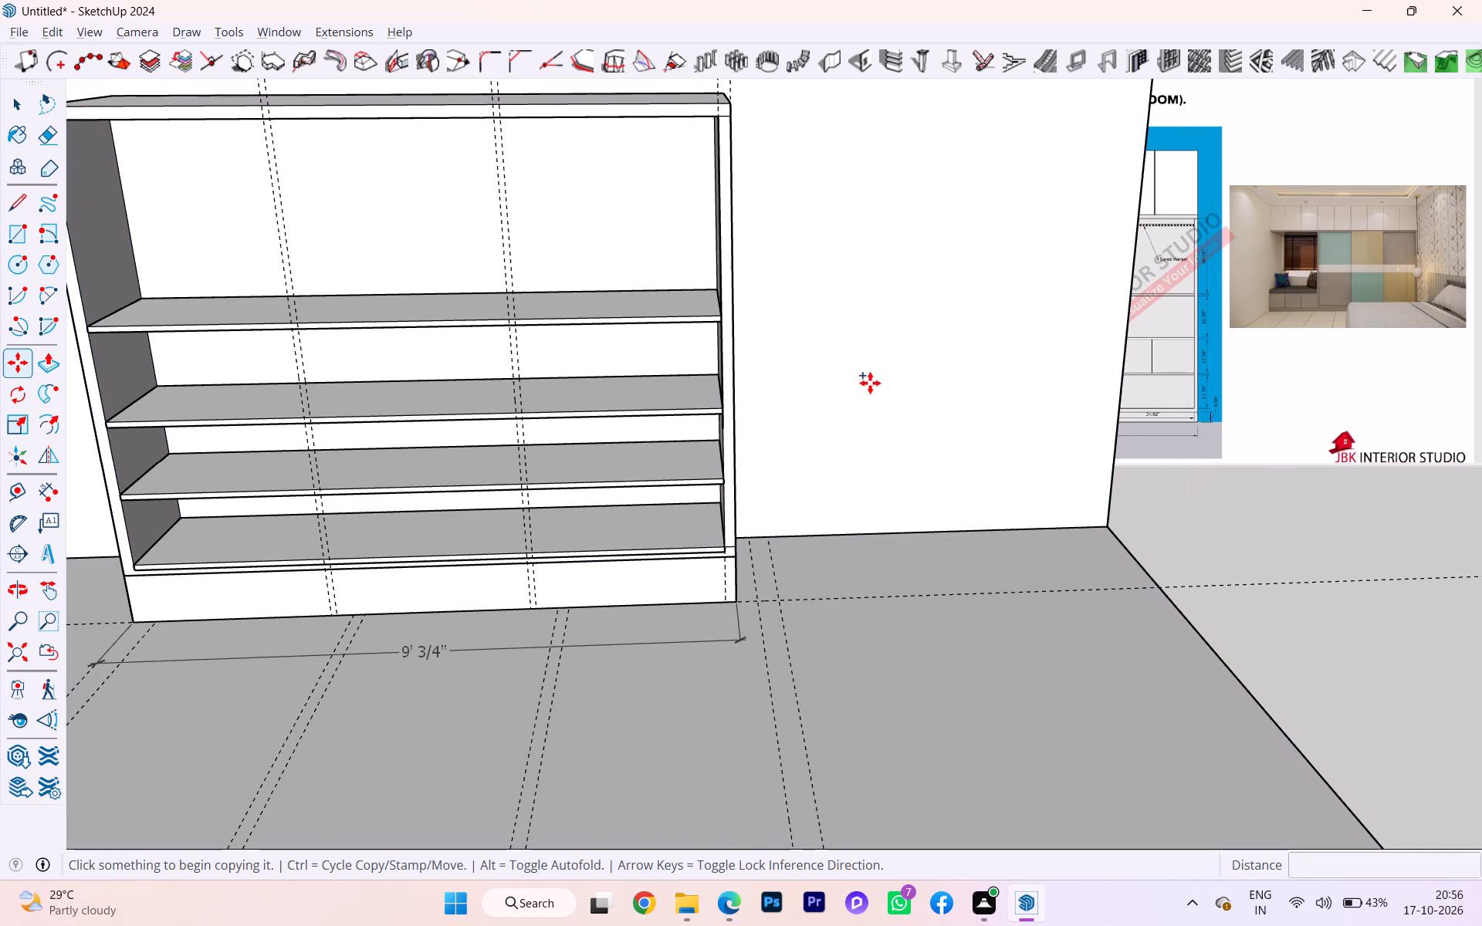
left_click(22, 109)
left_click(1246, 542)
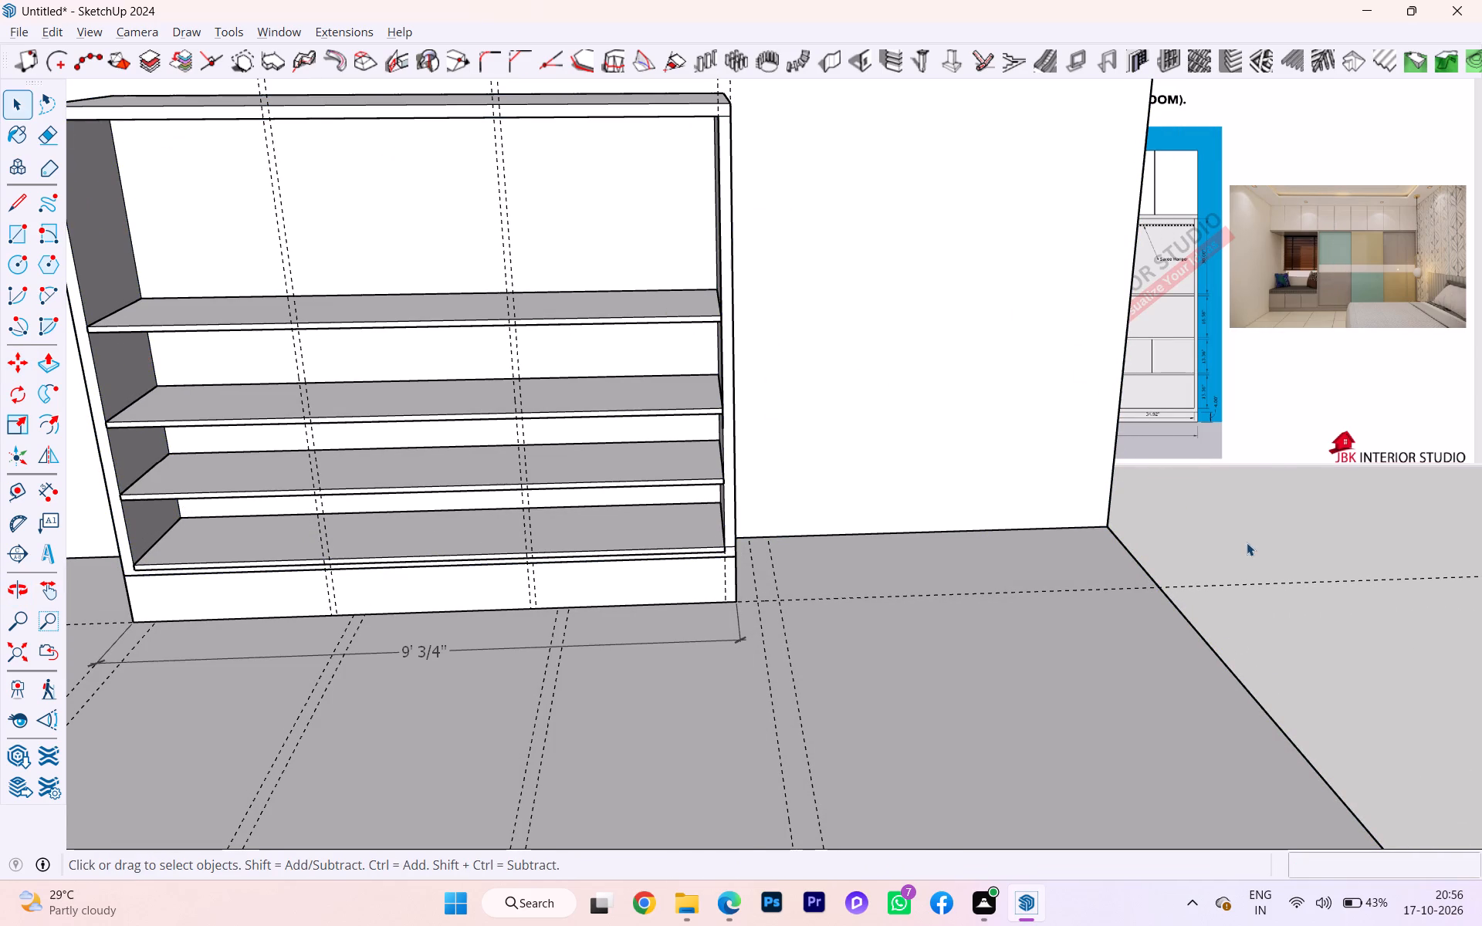
Copy the third shelf vertically upward by 30" to make the fourth shelf near the wardrobe's top.
scroll(782, 507, "down", 1)
scroll(594, 470, "up", 2)
left_click(681, 296)
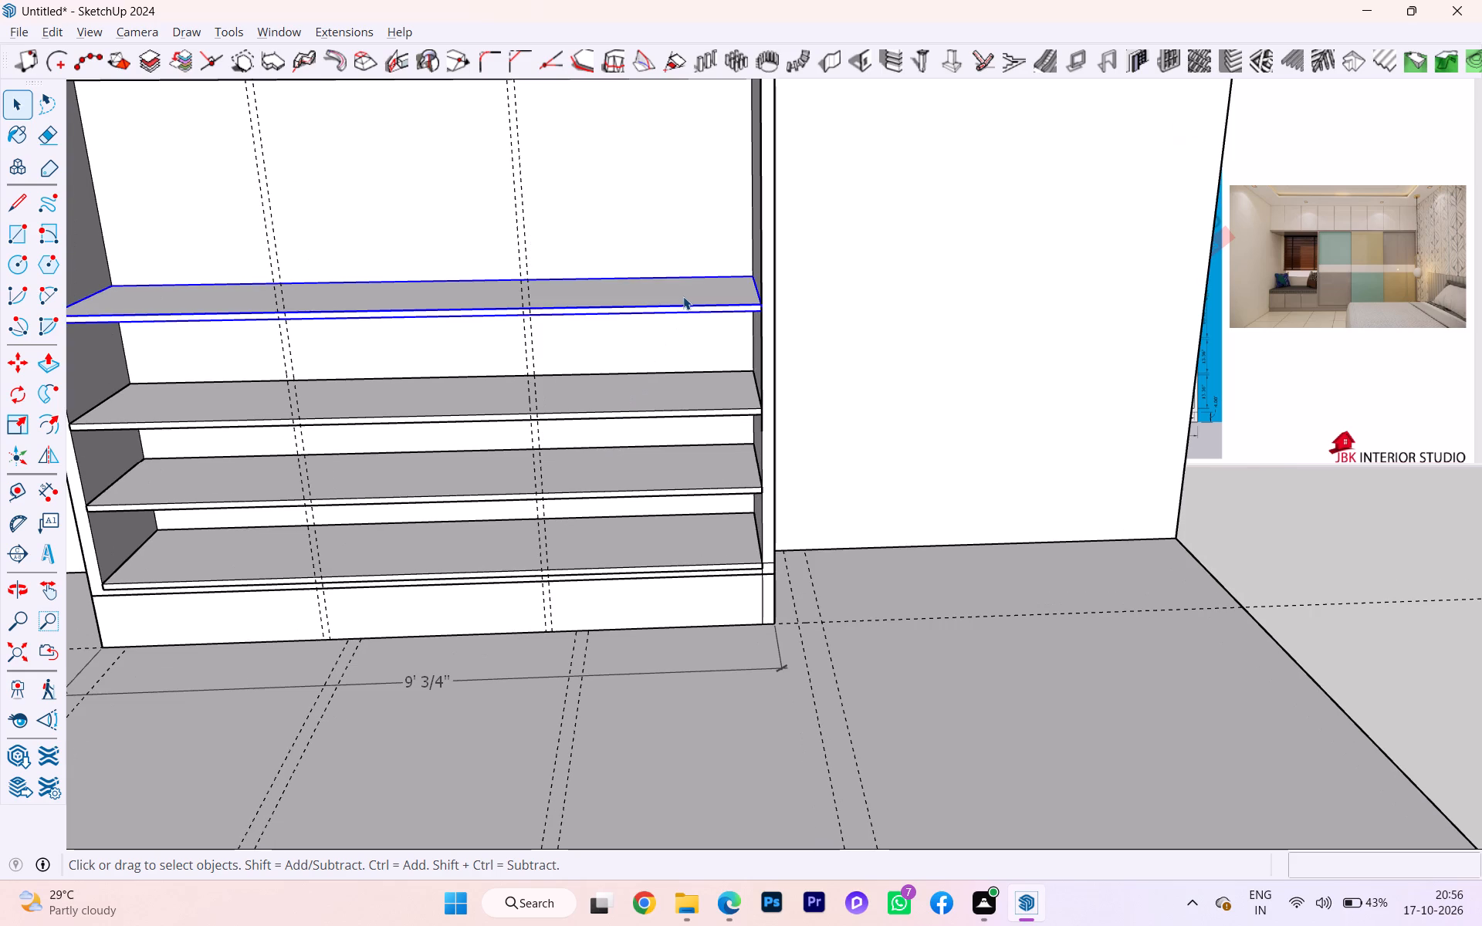
scroll(708, 330, "down", 1)
scroll(795, 475, "down", 4)
middle_click_drag(687, 258, 608, 158)
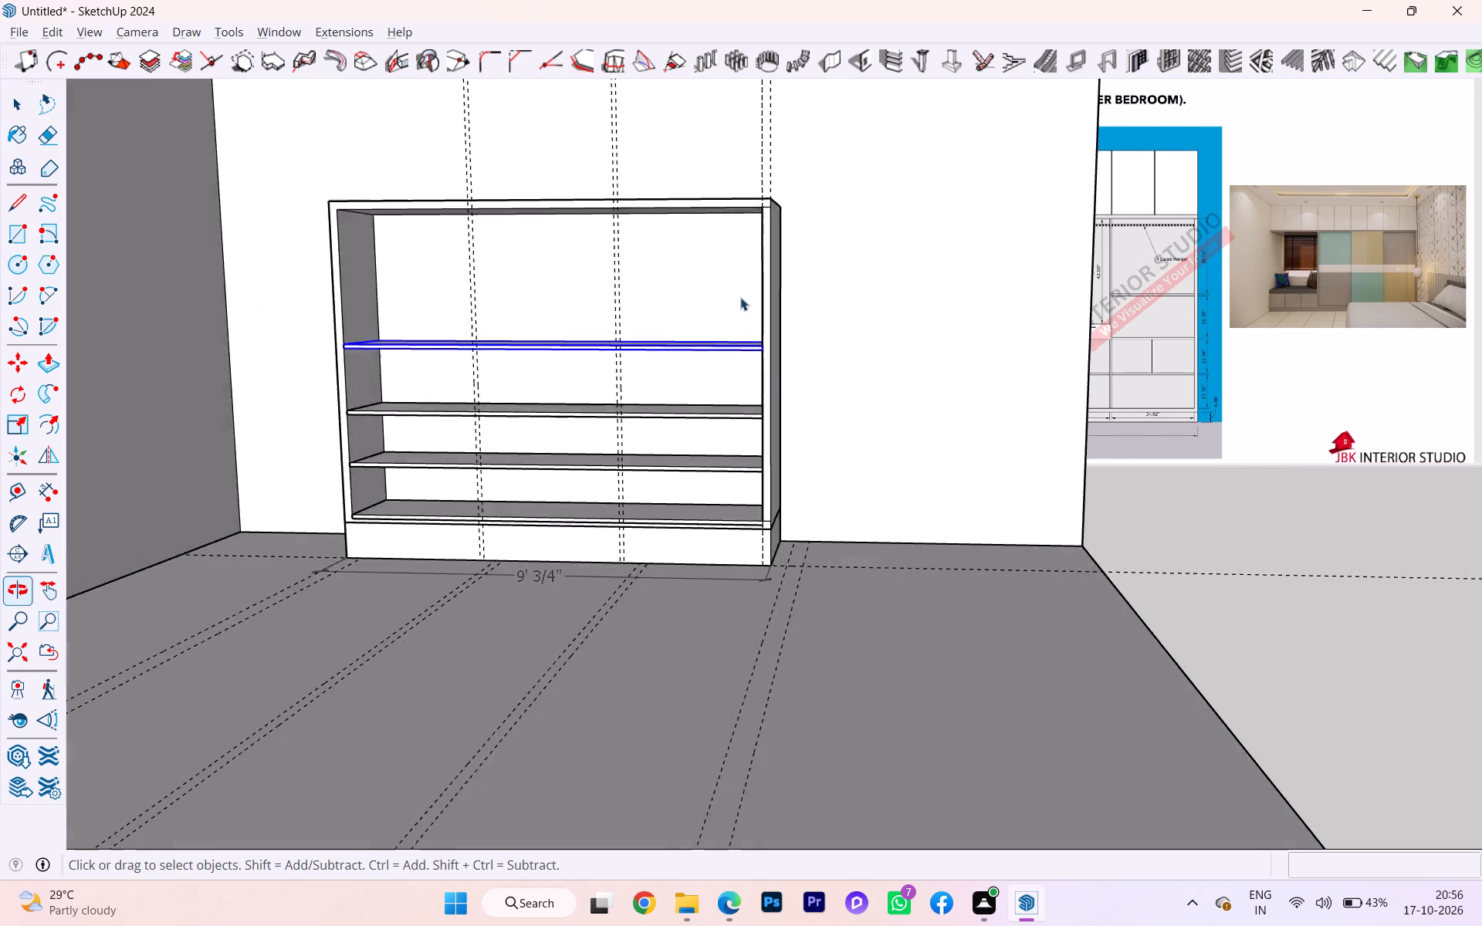
scroll(756, 323, "down", 1)
scroll(759, 330, "up", 13)
scroll(759, 330, "down", 2)
scroll(759, 330, "up", 1)
key("m")
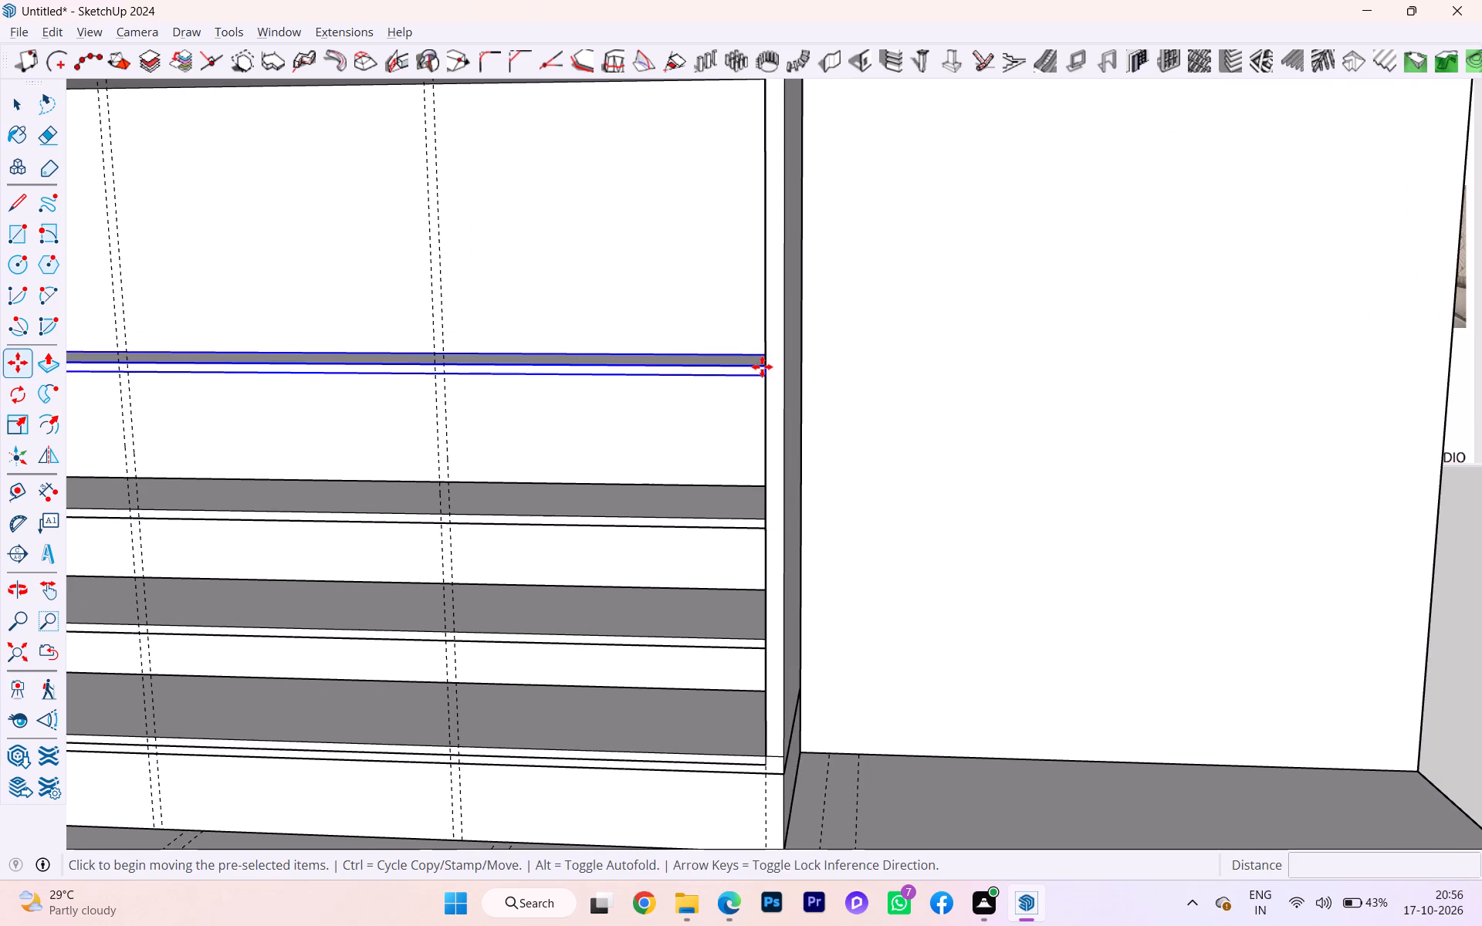
key("Return")
scroll(760, 366, "up", 4)
left_click(770, 361)
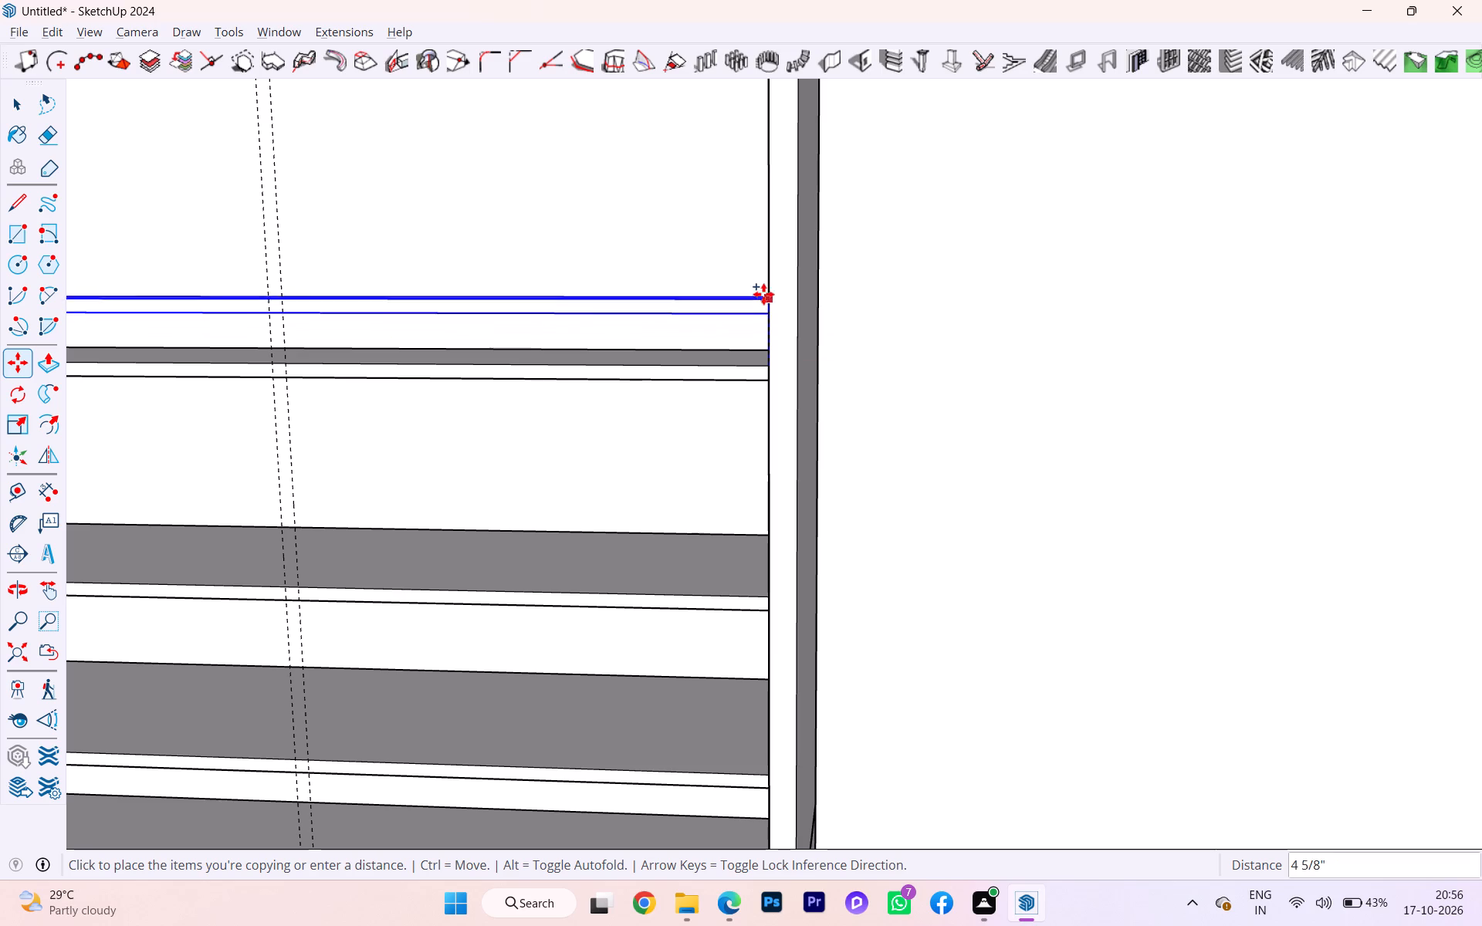
key("0")
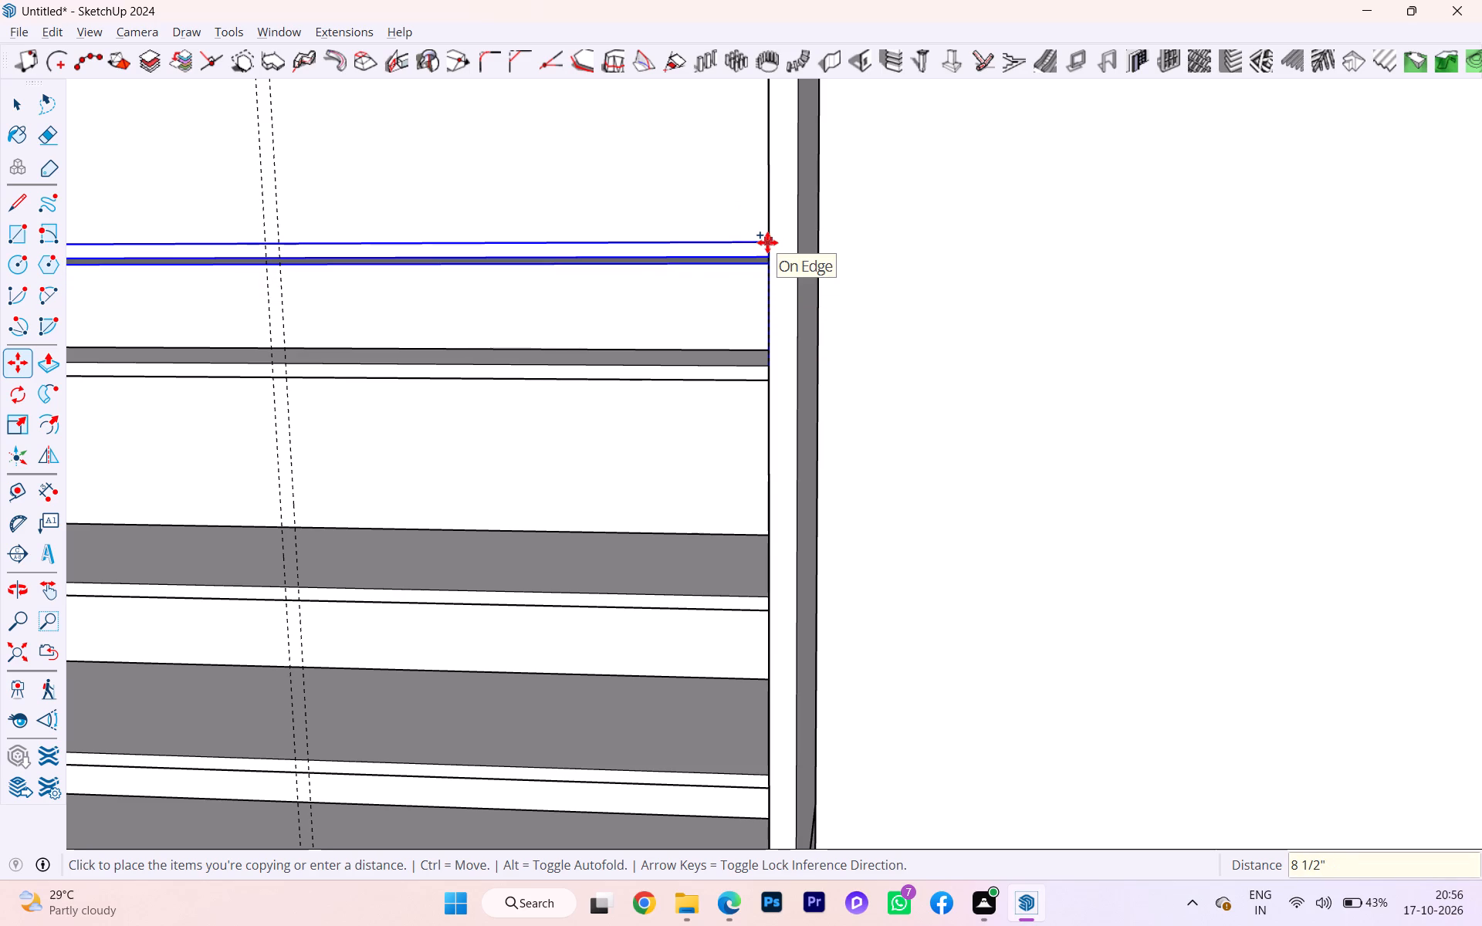
type("30")
key("shift+quotedbl")
key("Return")
scroll(769, 245, "down", 6)
scroll(766, 404, "up", 1)
scroll(766, 404, "down", 2)
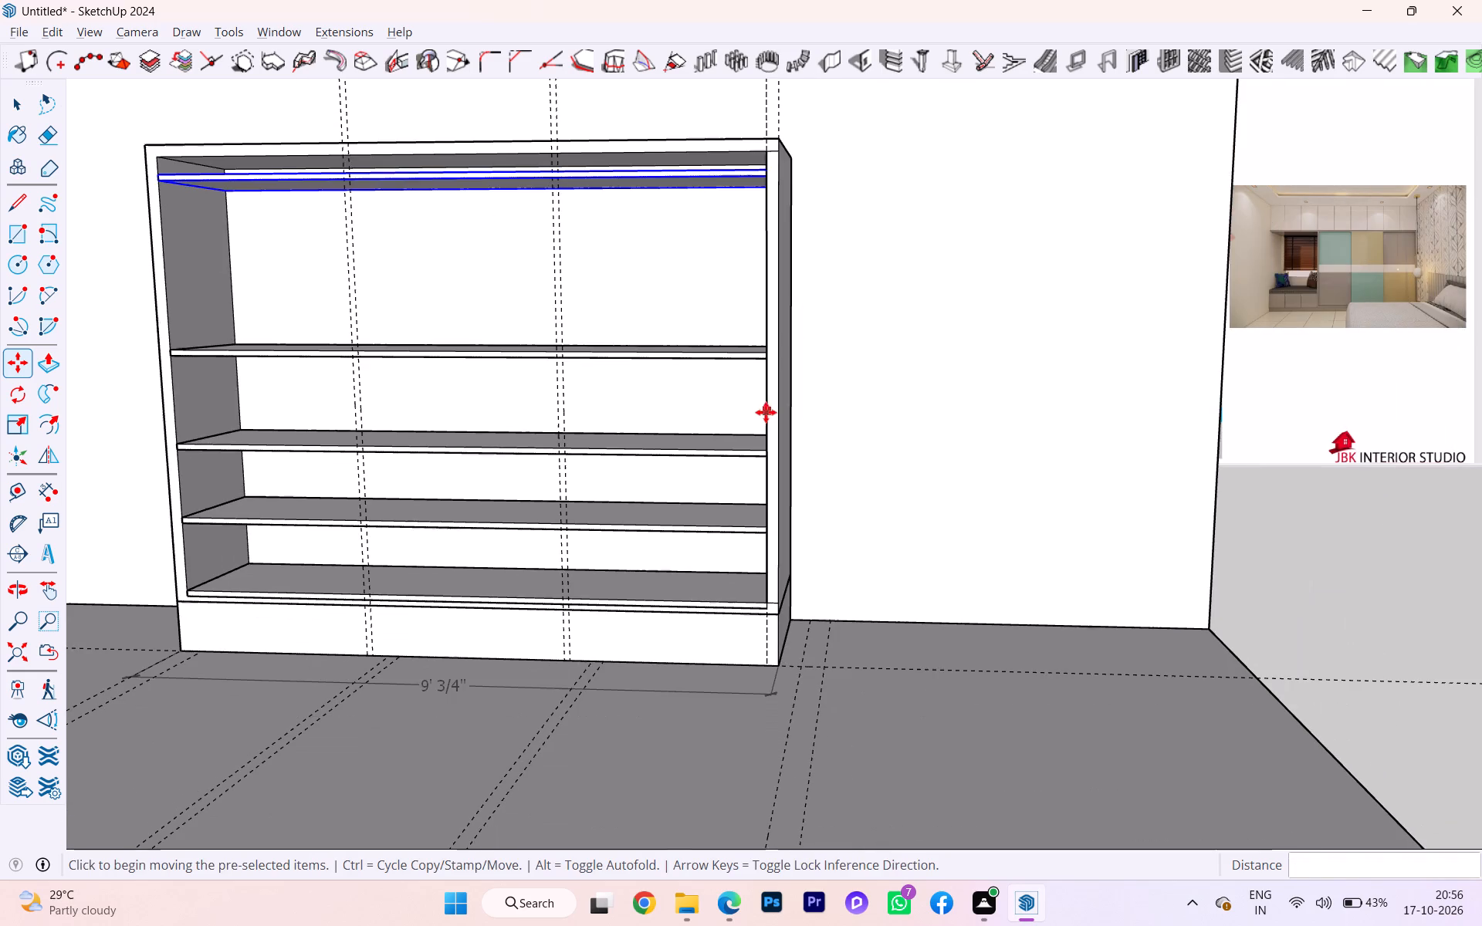
Examine the shelf spacing and the gap between the fourth shelf and the wardrobe's top panel against the reference elevation.
scroll(671, 348, "down", 2)
scroll(438, 284, "down", 2)
middle_click_drag(408, 296, 519, 335)
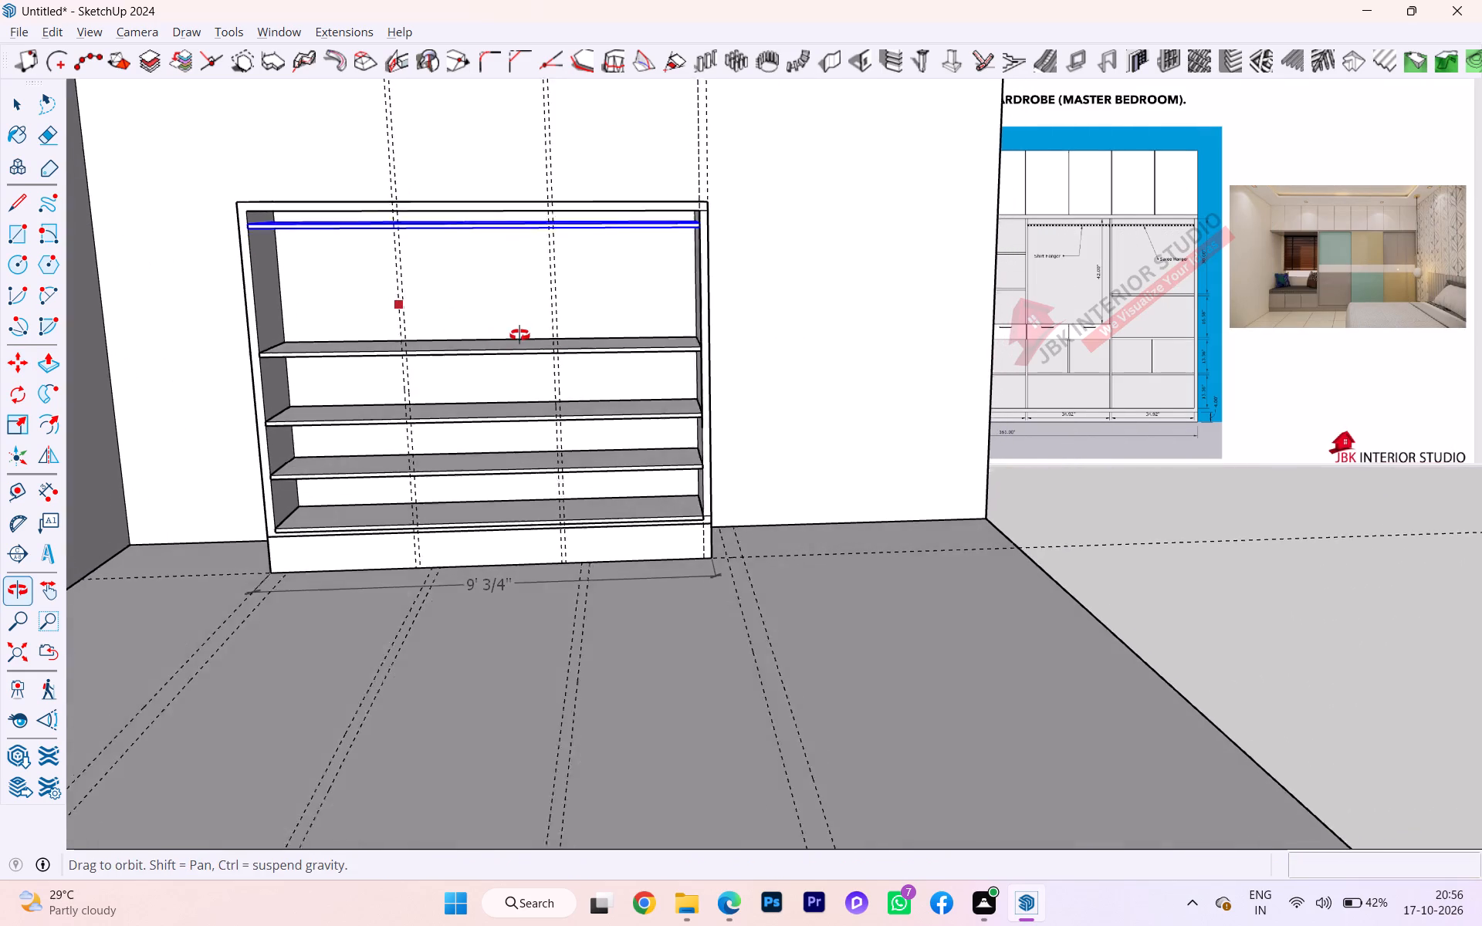
middle_click_drag(519, 335, 521, 336)
scroll(612, 197, "down", 1)
scroll(614, 195, "up", 5)
scroll(620, 193, "down", 2)
scroll(620, 193, "up", 2)
scroll(623, 191, "down", 1)
scroll(623, 191, "up", 1)
scroll(626, 309, "down", 1)
scroll(626, 309, "up", 1)
scroll(628, 310, "down", 1)
middle_click_drag(634, 353, 629, 333)
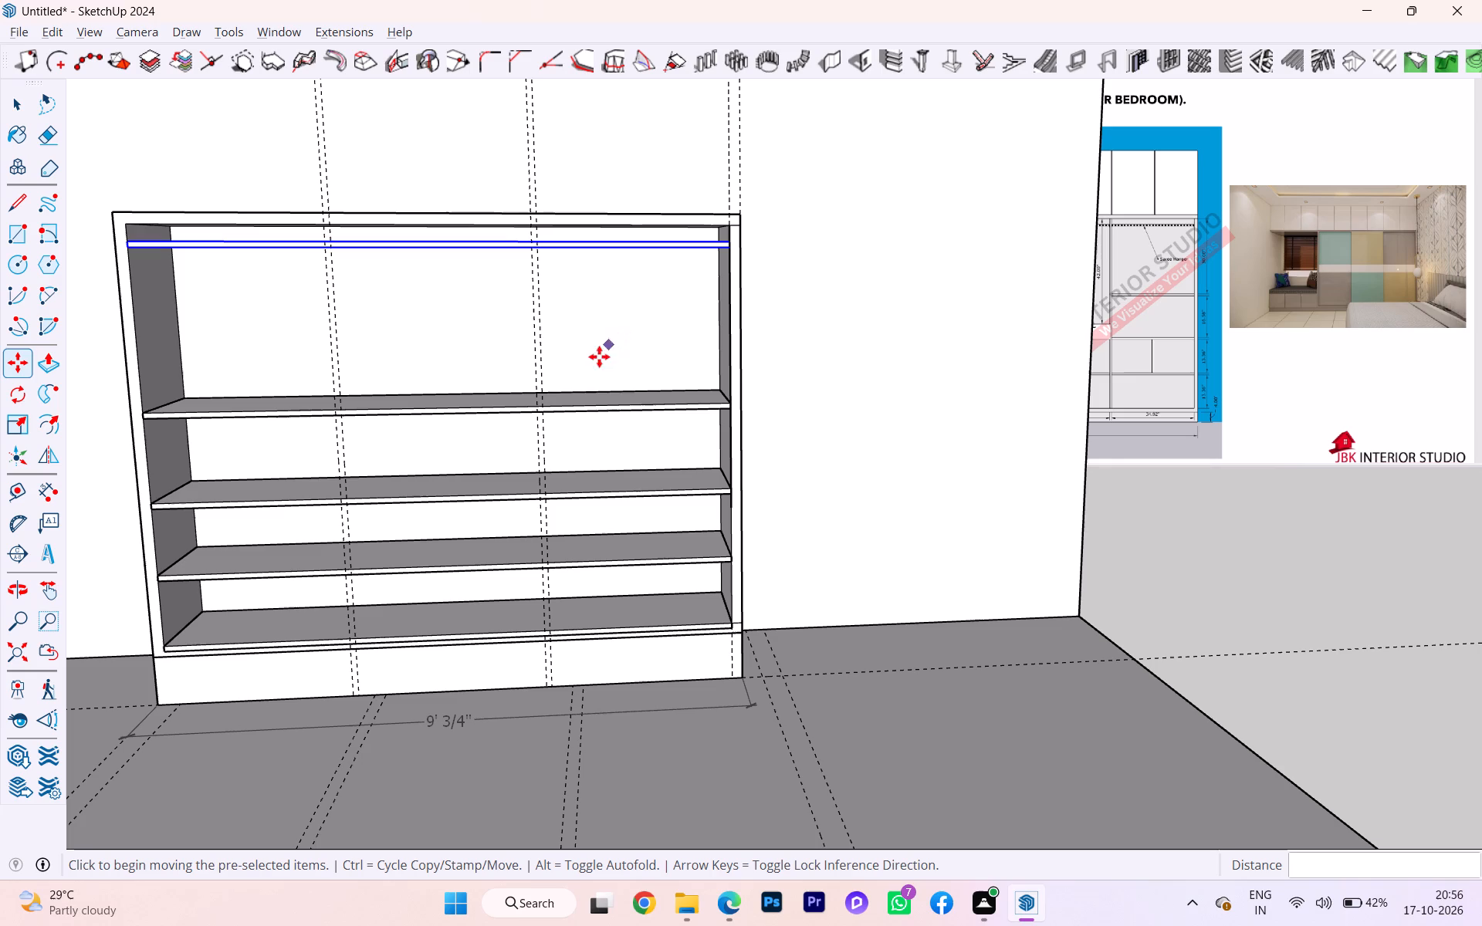
scroll(564, 226, "up", 5)
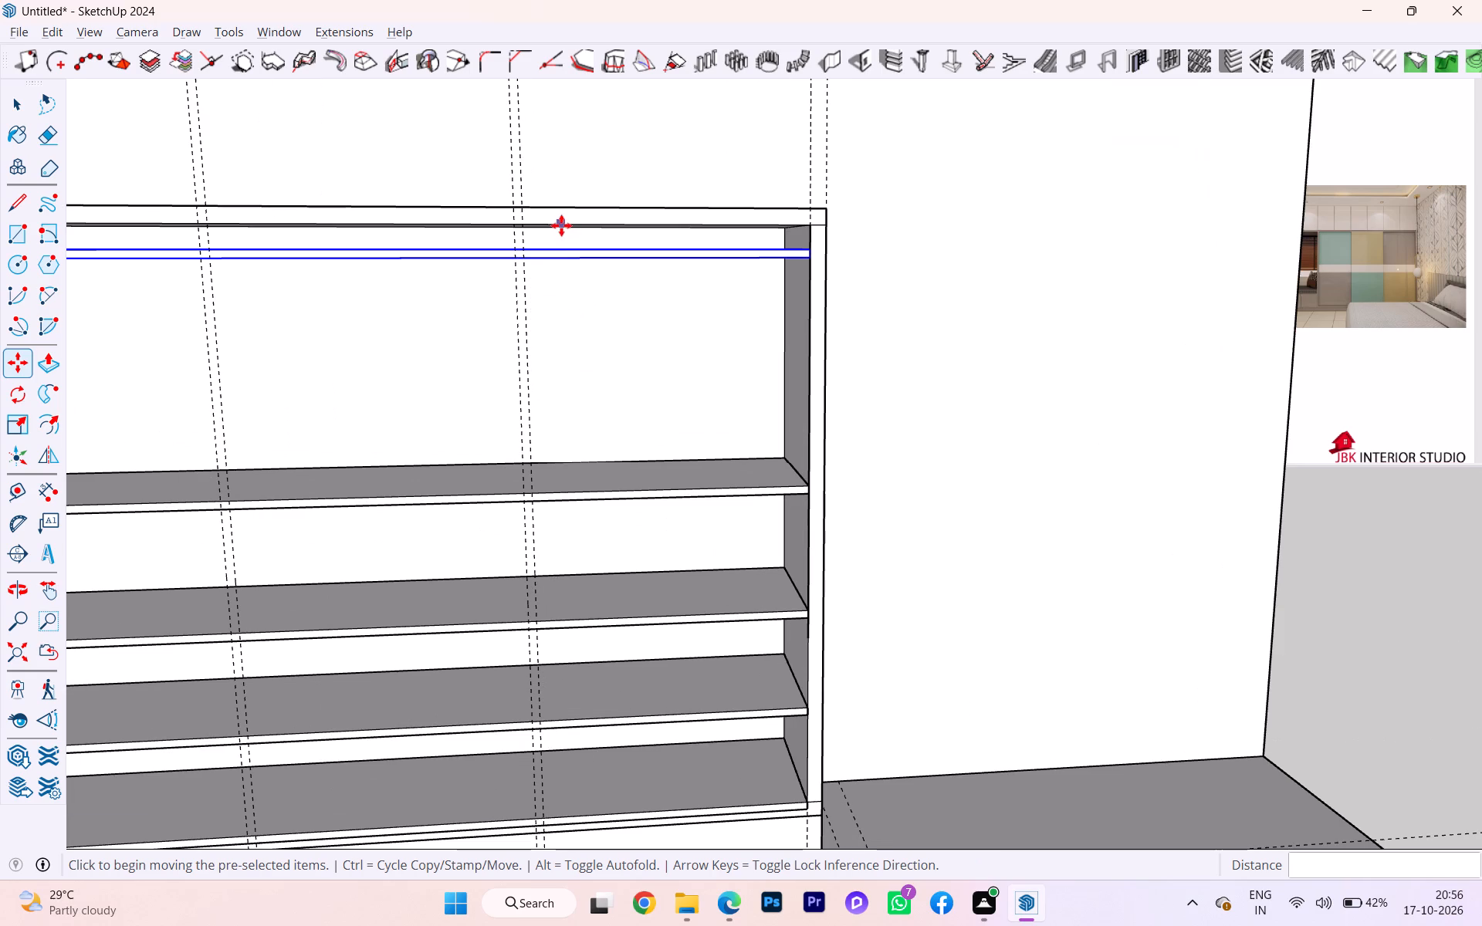
scroll(519, 235, "down", 1)
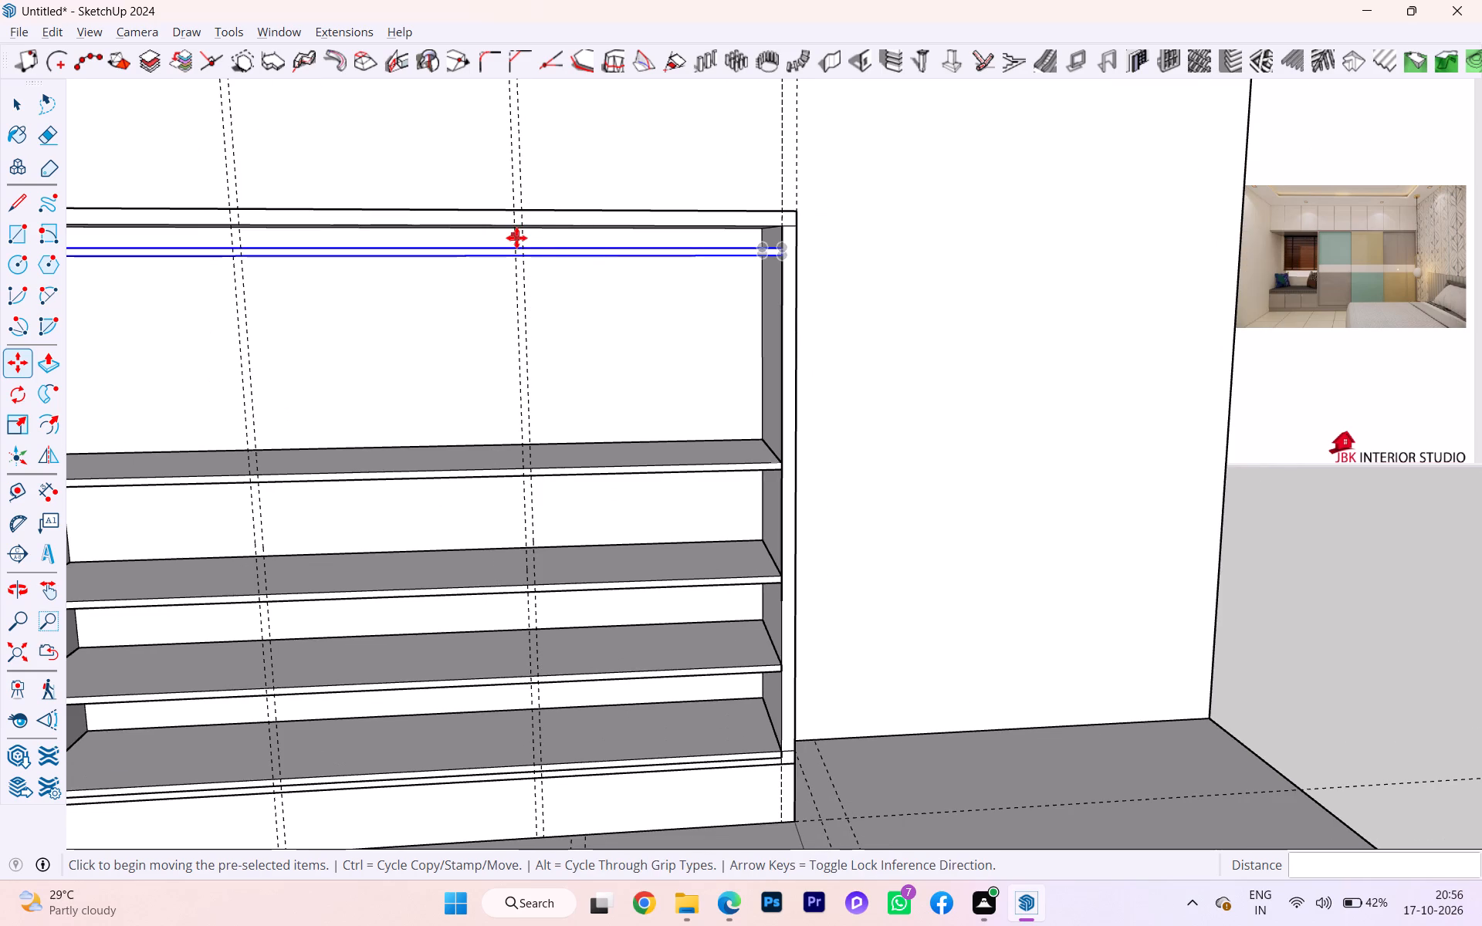
scroll(516, 238, "down", 5)
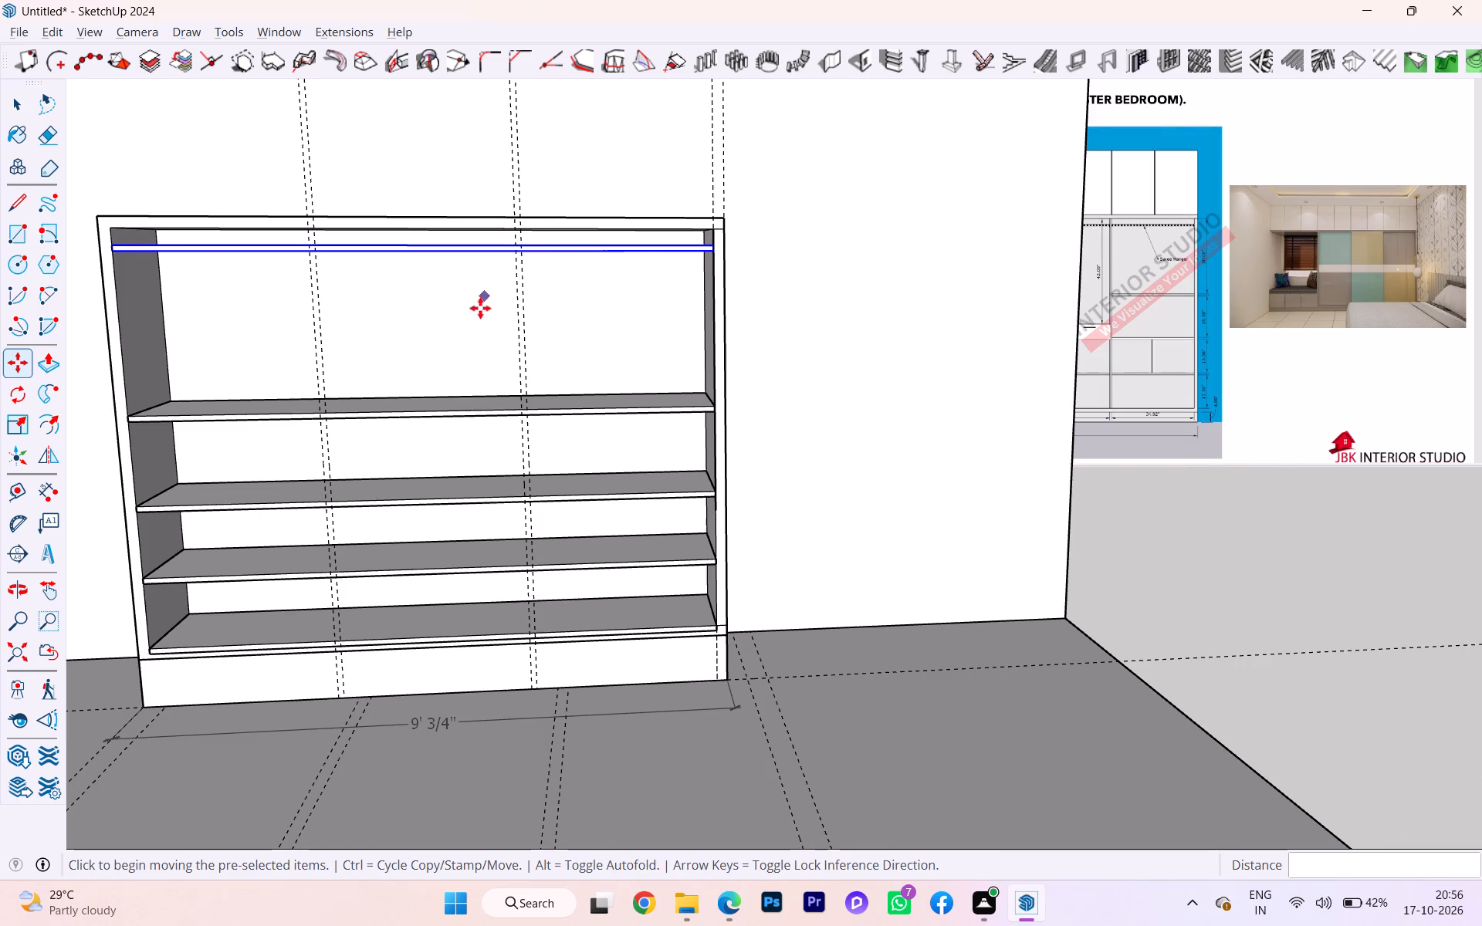
scroll(469, 321, "down", 1)
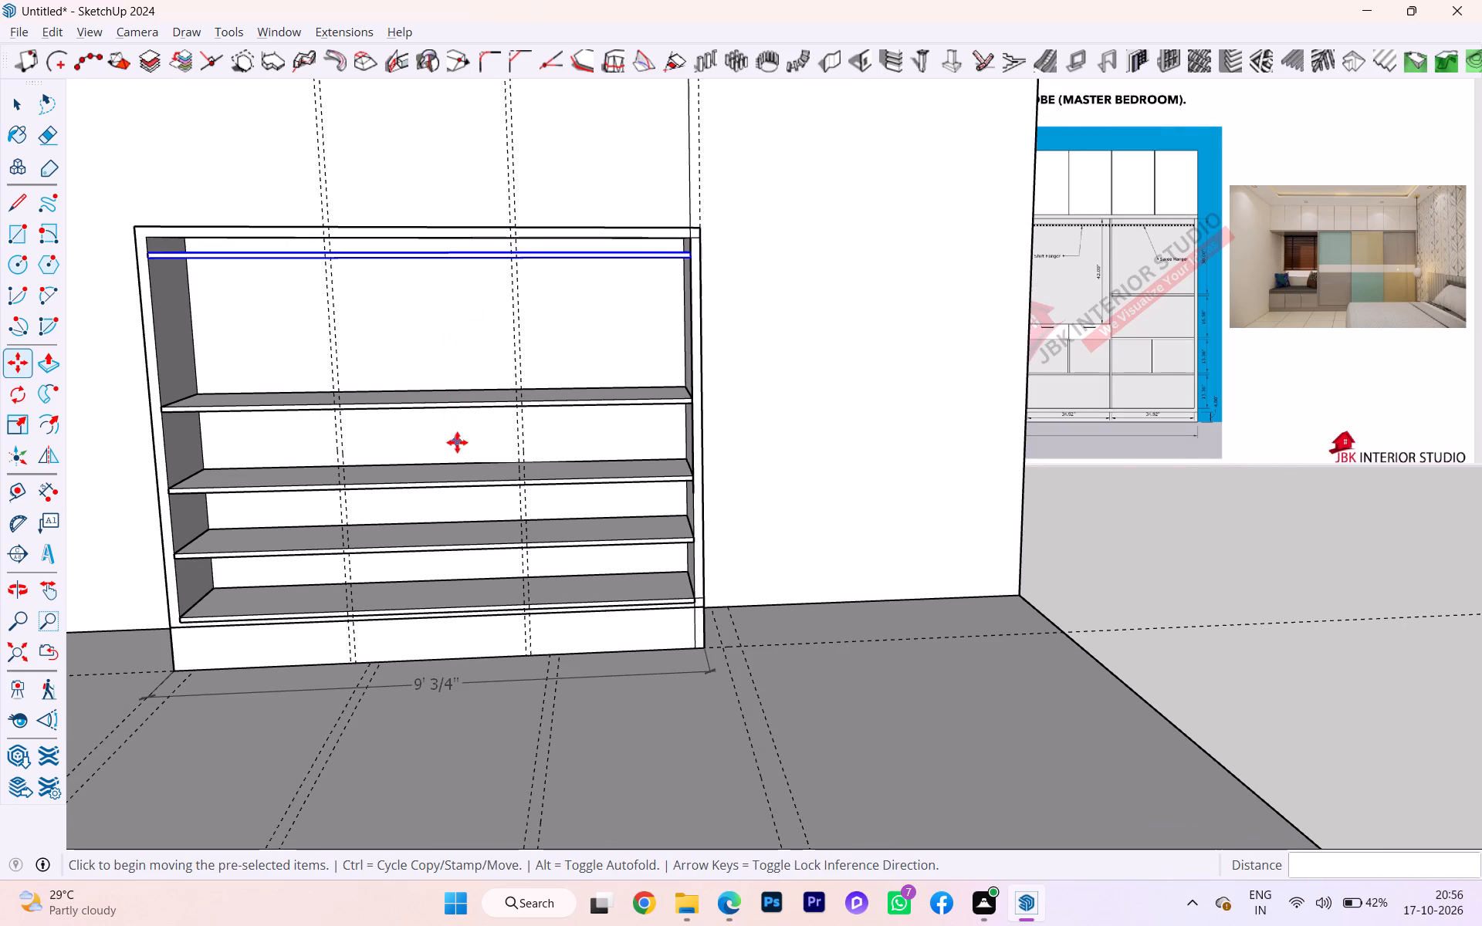
Delete the duplicate bottom panel at the base of the wardrobe's interior.
key("space")
left_click(587, 595)
key("Delete")
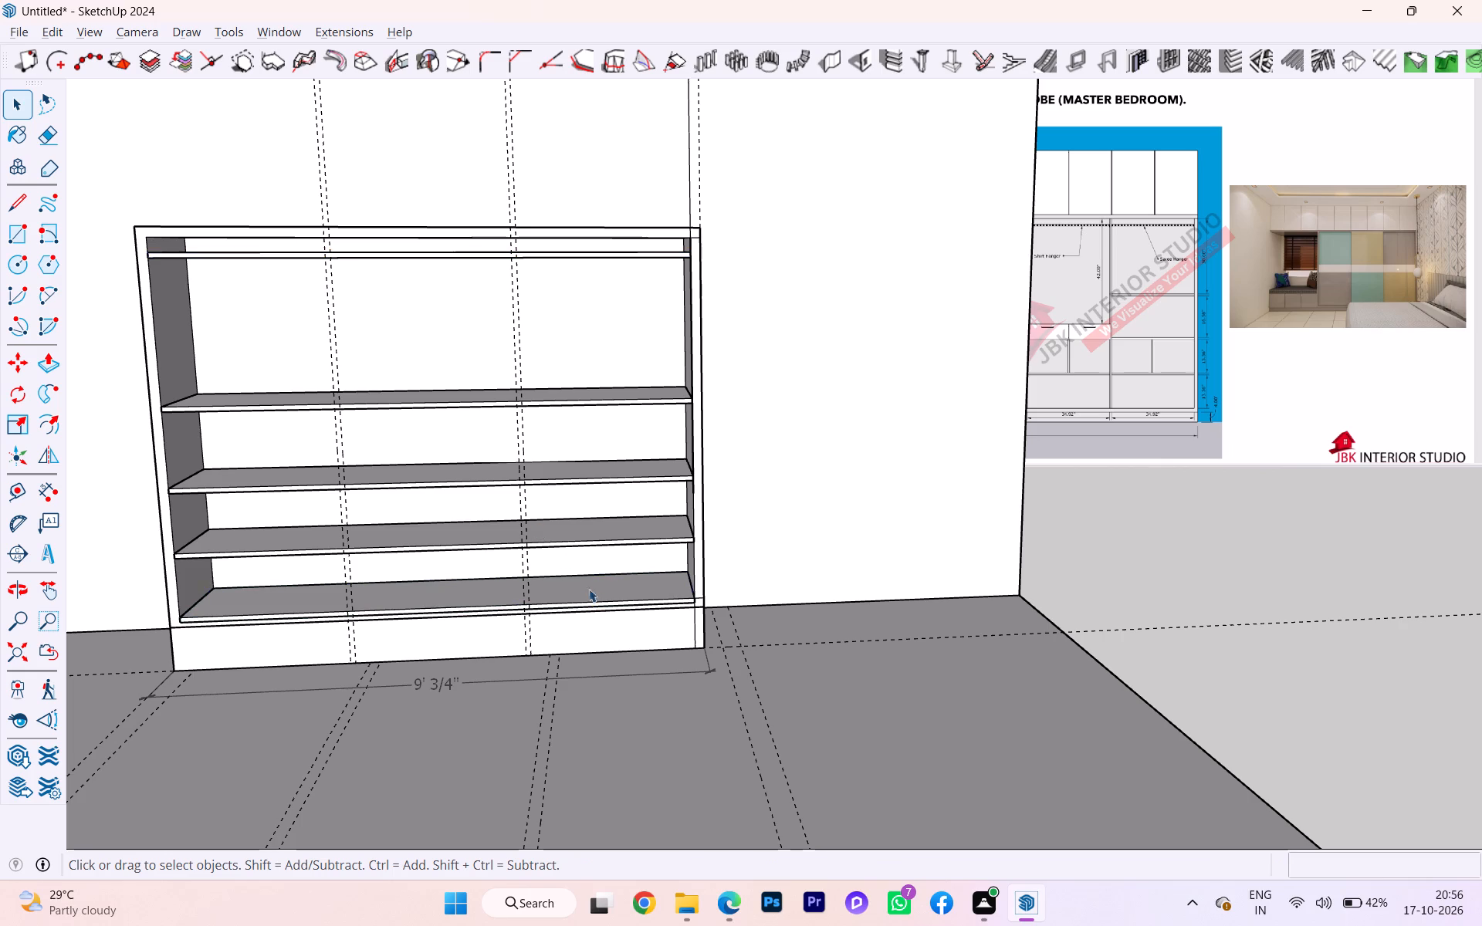
Delete the remaining bottom panel resting on top of the wardrobe's plinth.
left_click(546, 590)
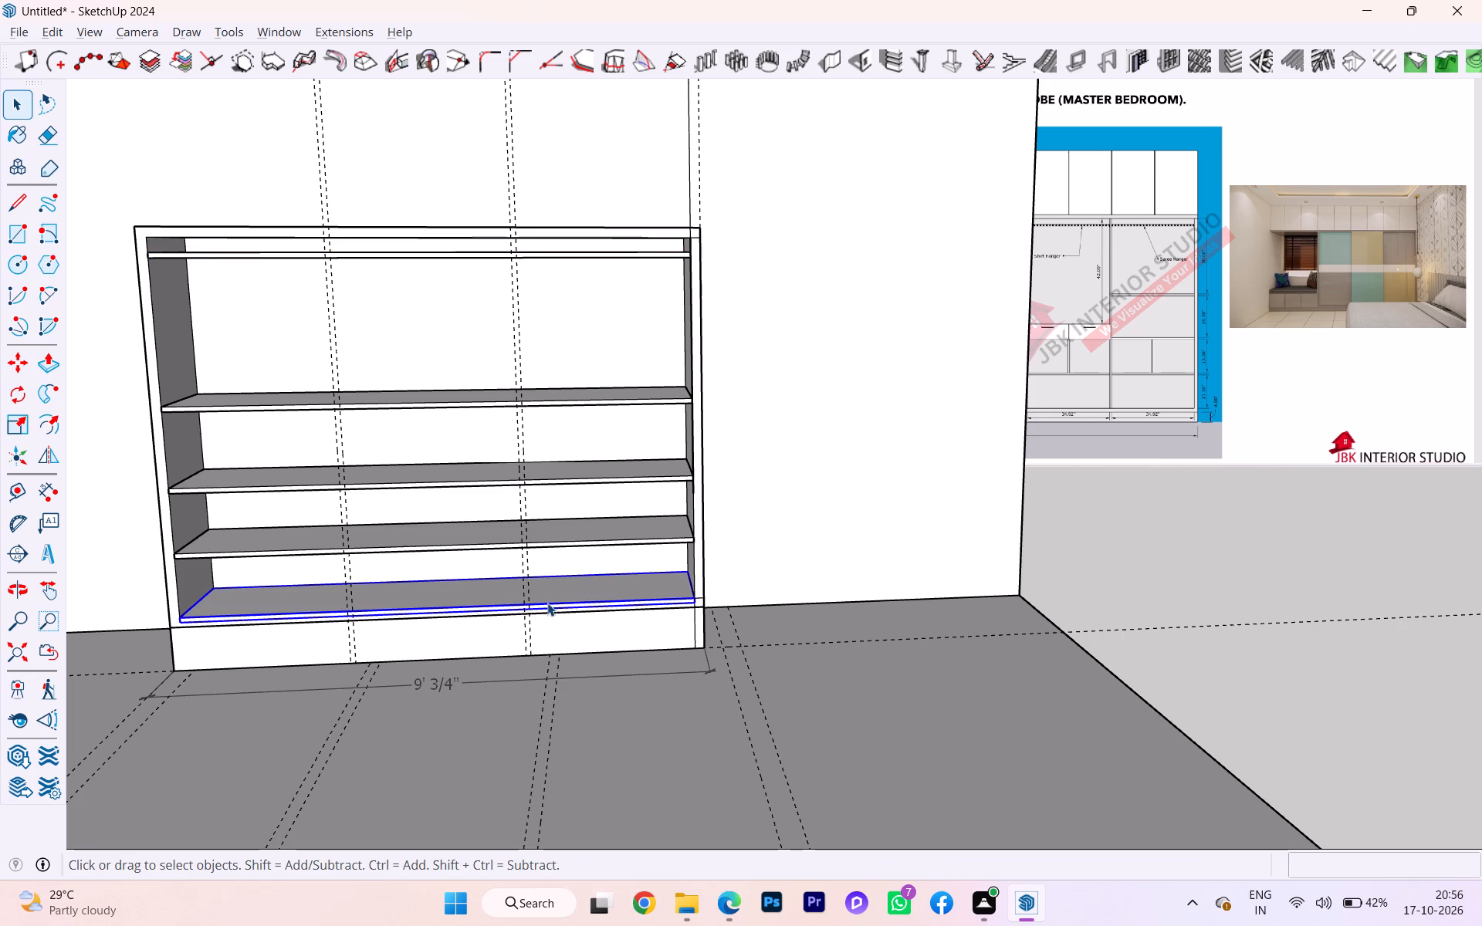
key("Delete")
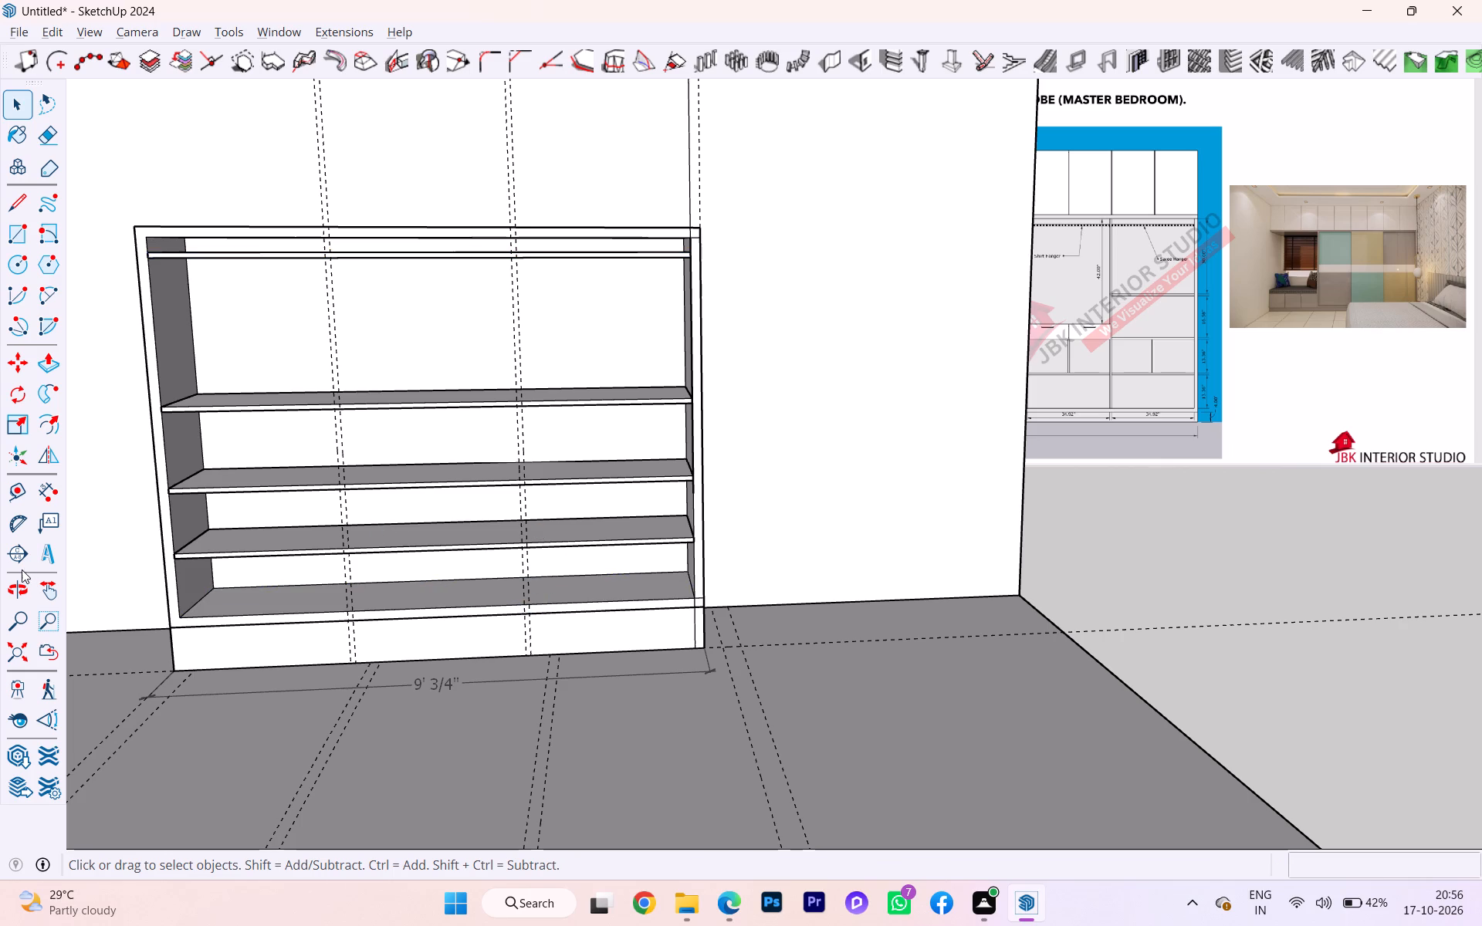
Measure the clear height between the wardrobe's base and the underside of the first shelf.
left_click(52, 498)
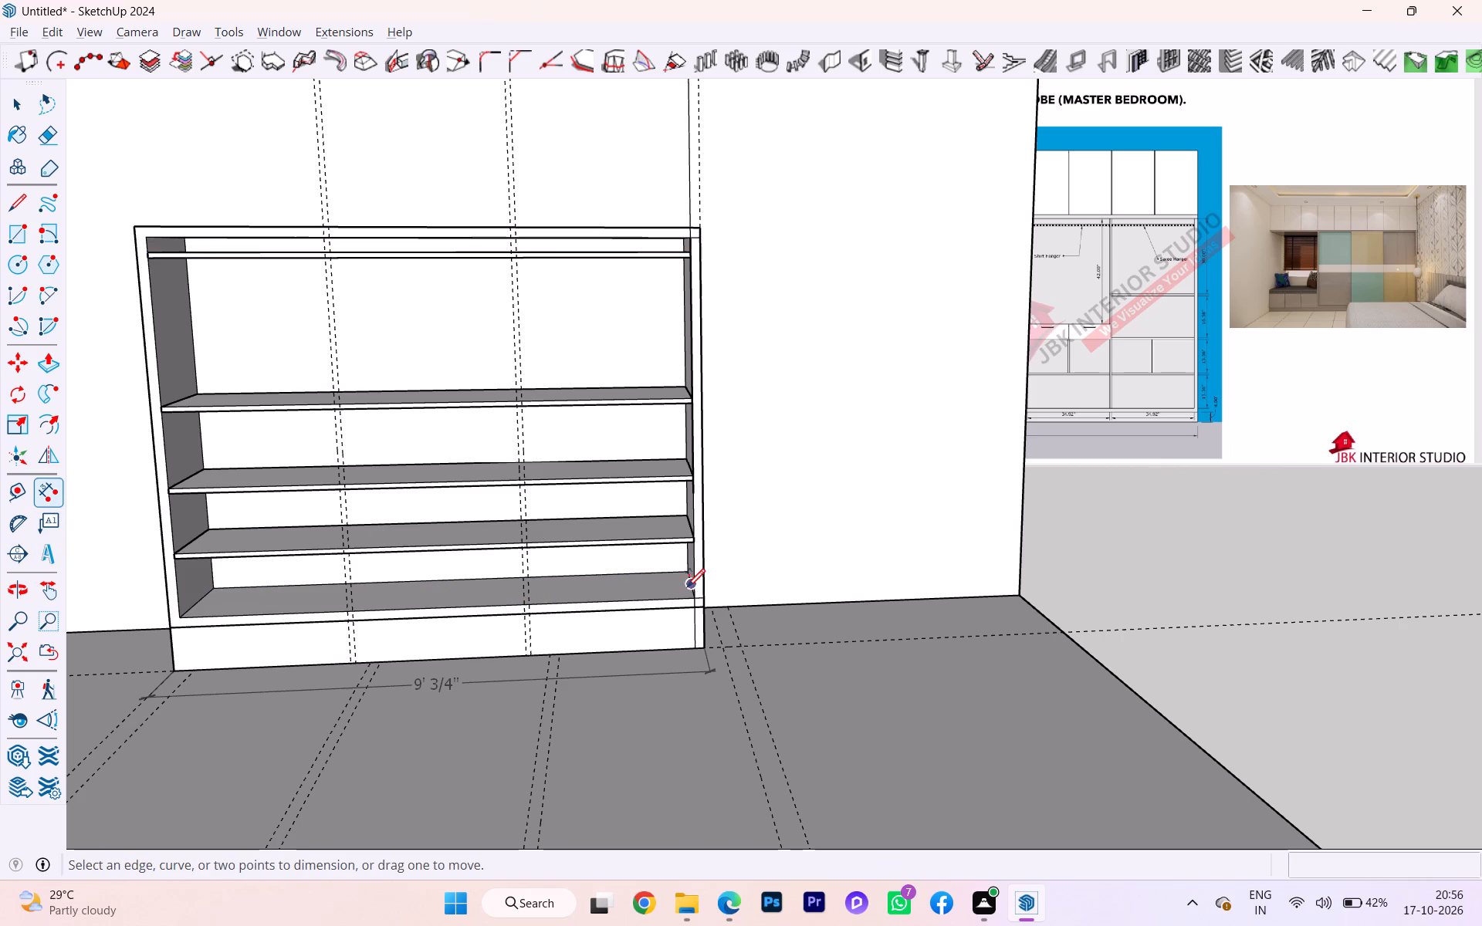
left_click(692, 600)
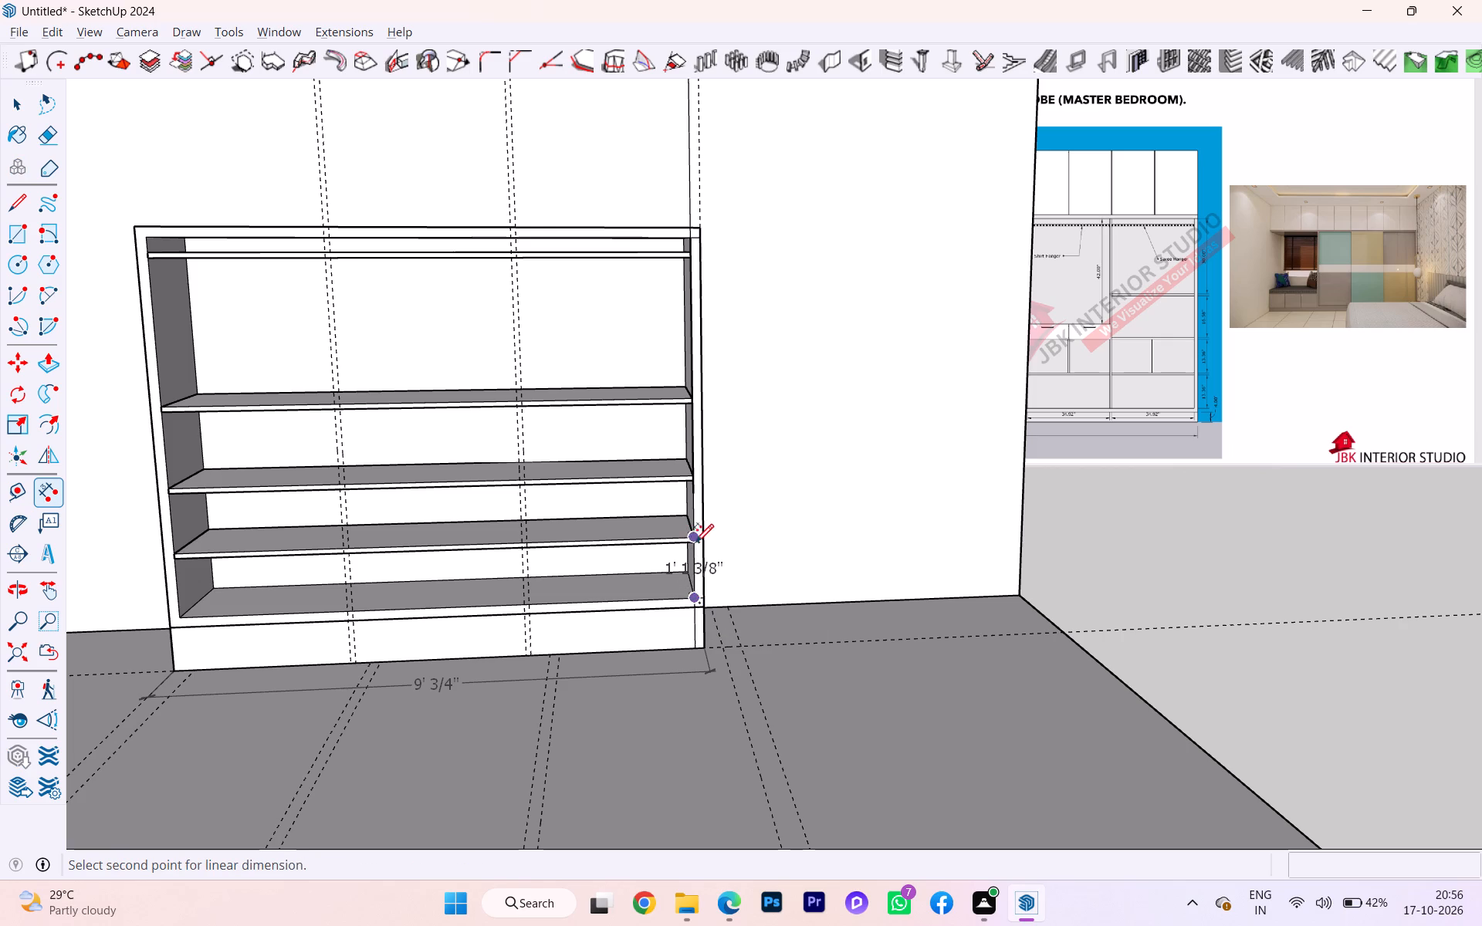
scroll(706, 559, "up", 1)
scroll(706, 559, "down", 1)
scroll(706, 559, "up", 2)
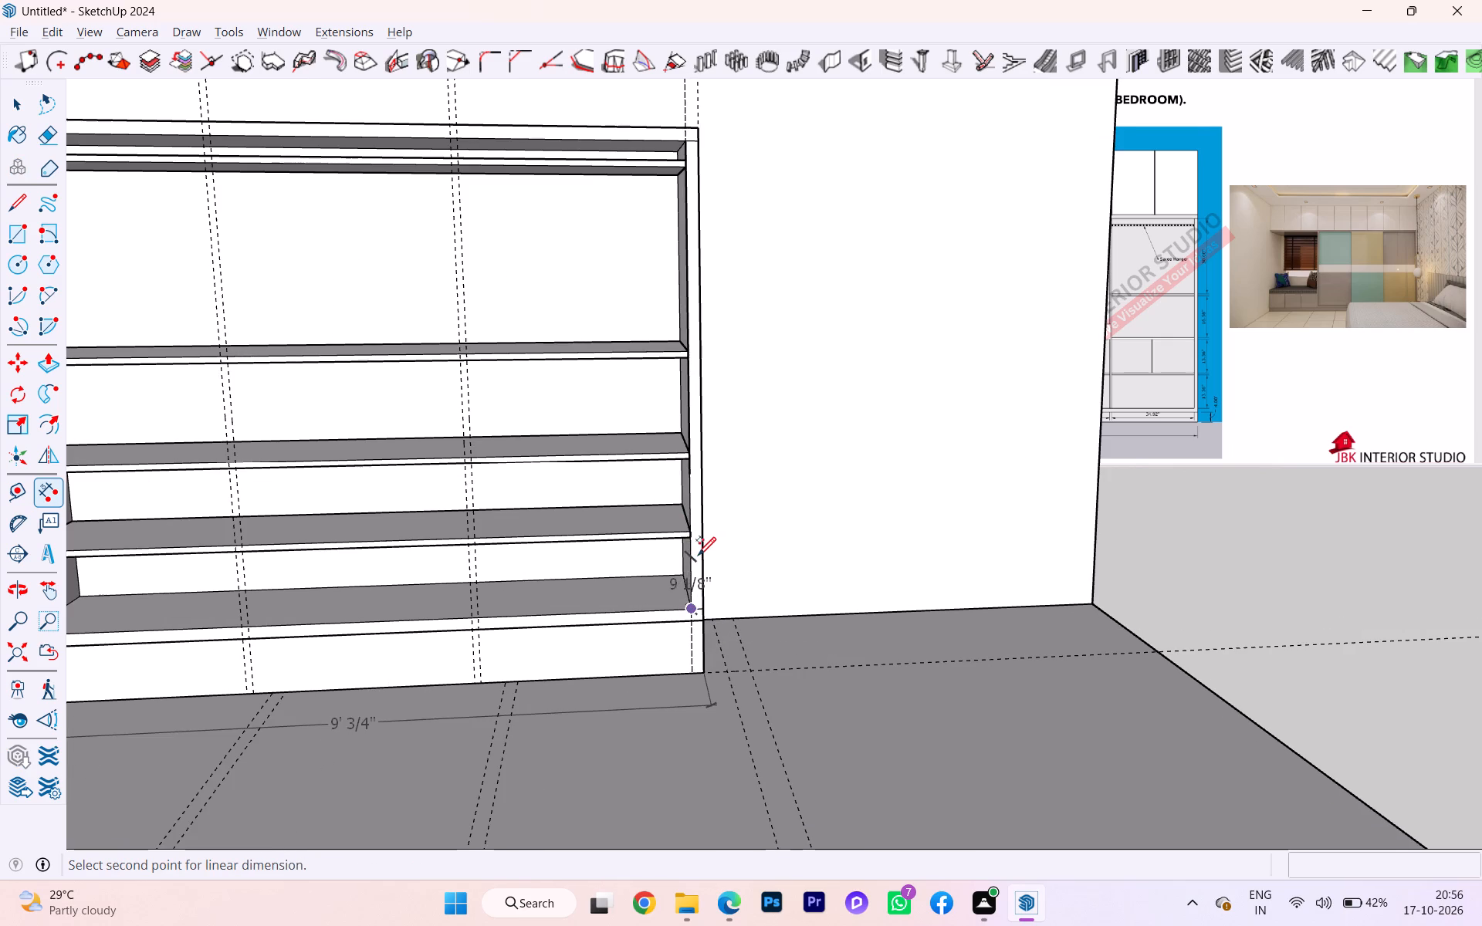
scroll(698, 553, "up", 2)
scroll(697, 546, "down", 5)
scroll(697, 545, "up", 2)
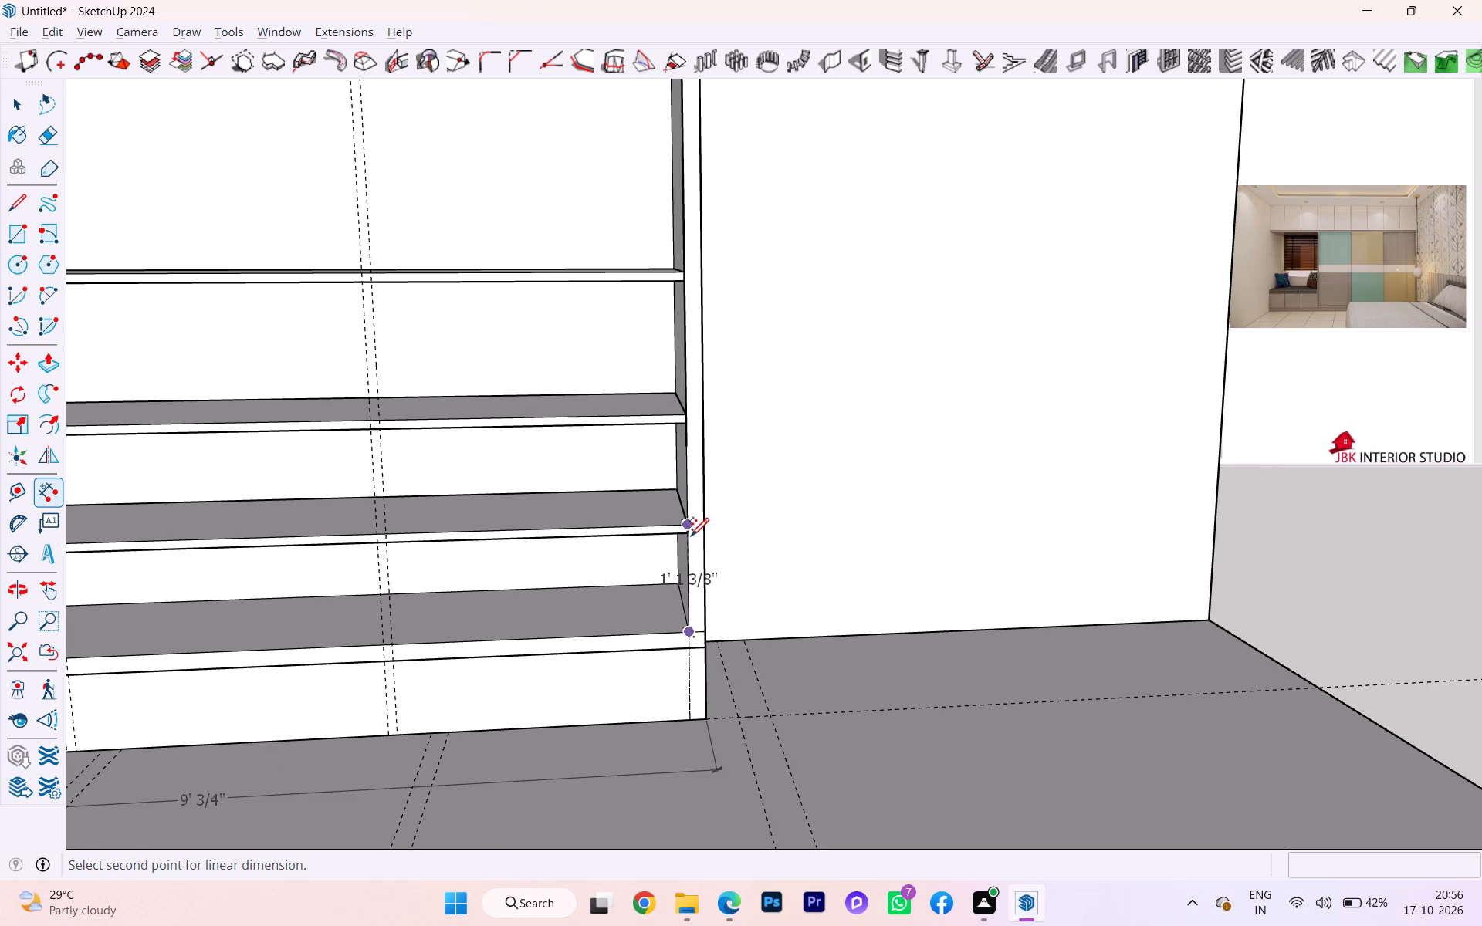
left_click(692, 540)
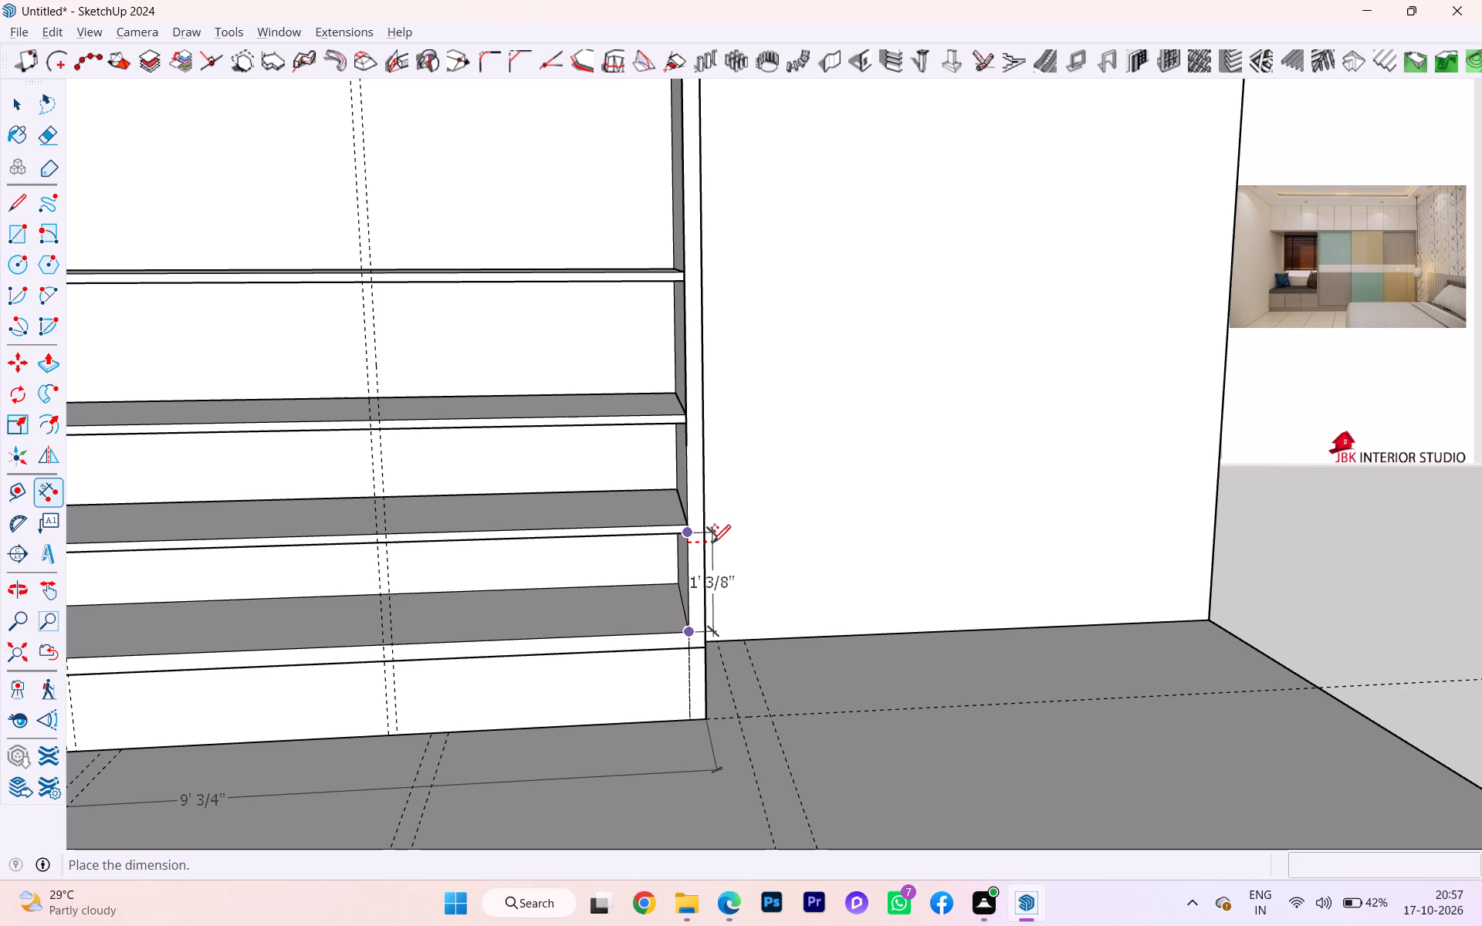
key("Escape")
Examine the shelf spacings and compartment layout in the wardrobe elevation, switching to the workbook PDF in Edge and back to SketchUp.
scroll(414, 471, "down", 4)
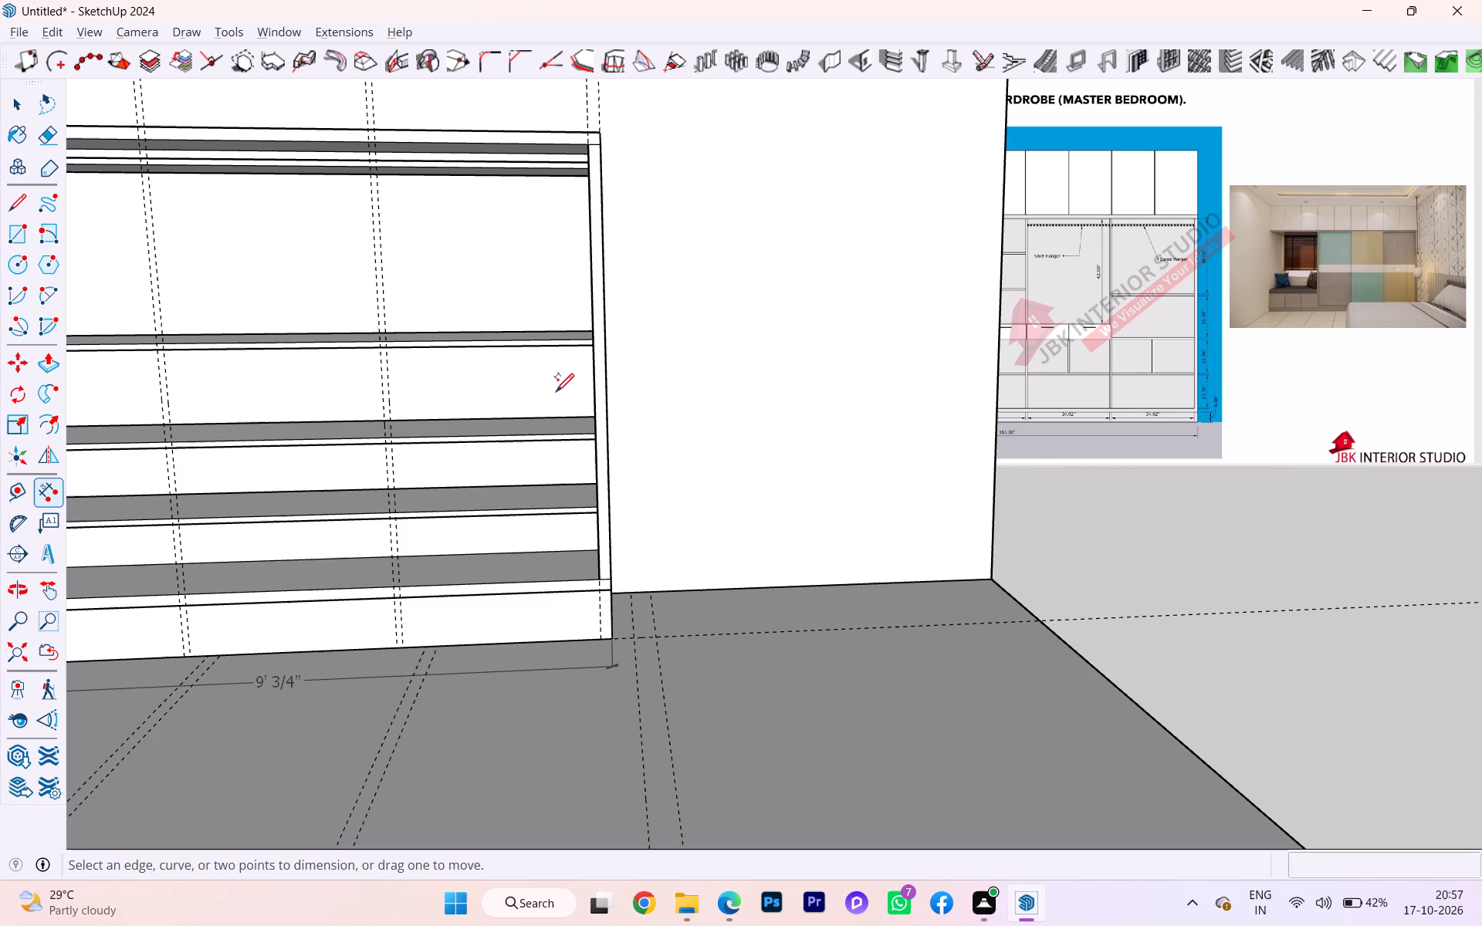
scroll(555, 228, "down", 1)
middle_click_drag(553, 231, 560, 262)
scroll(553, 231, "down", 1)
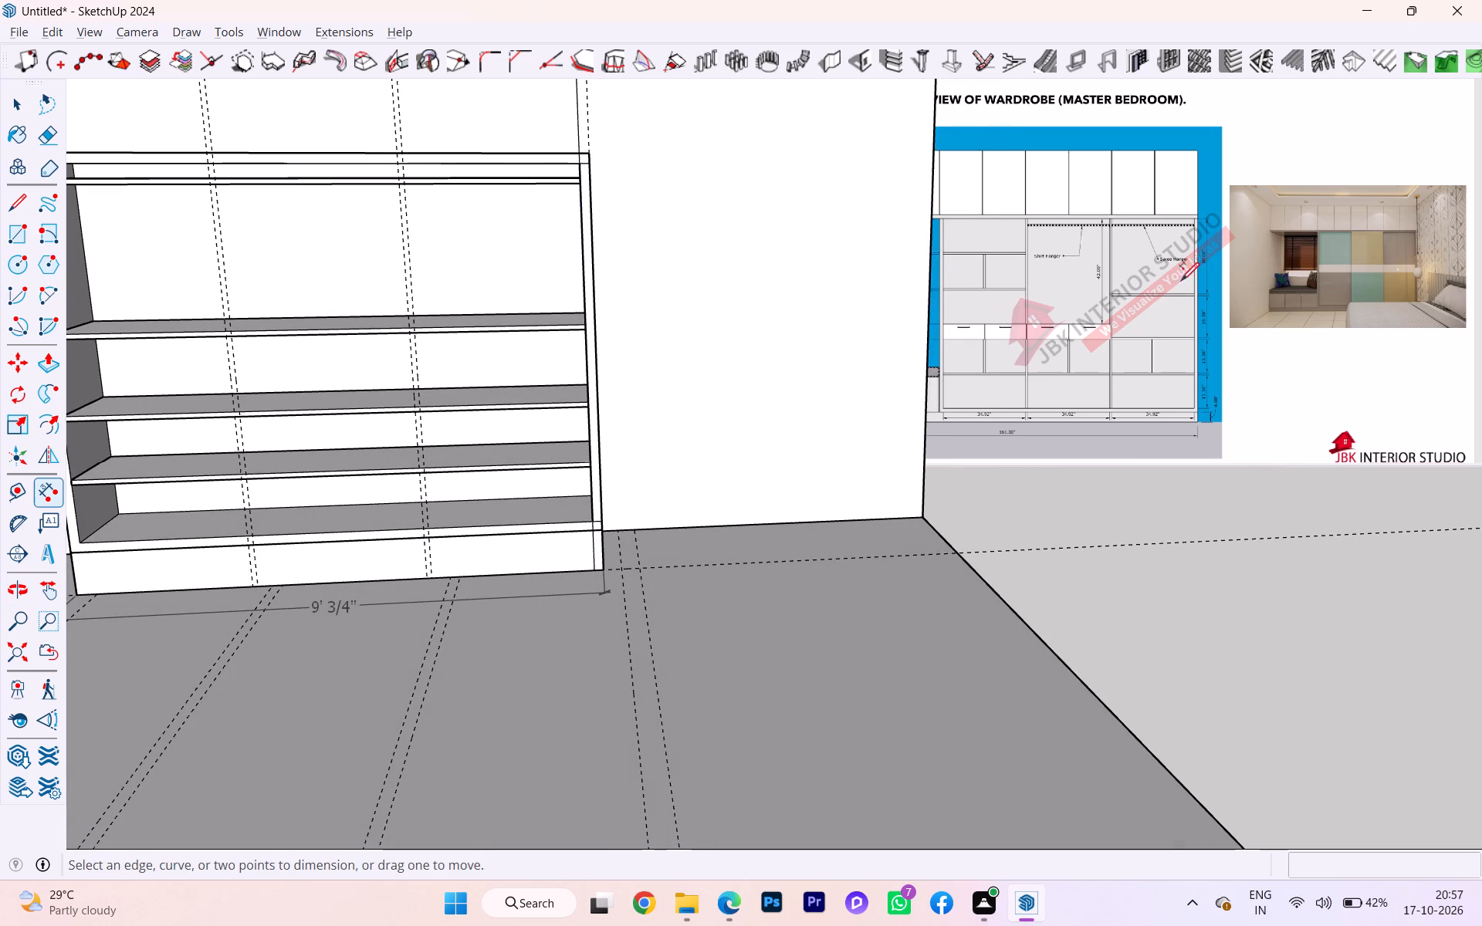
scroll(1189, 279, "up", 3)
scroll(1210, 258, "down", 2)
scroll(1210, 258, "up", 4)
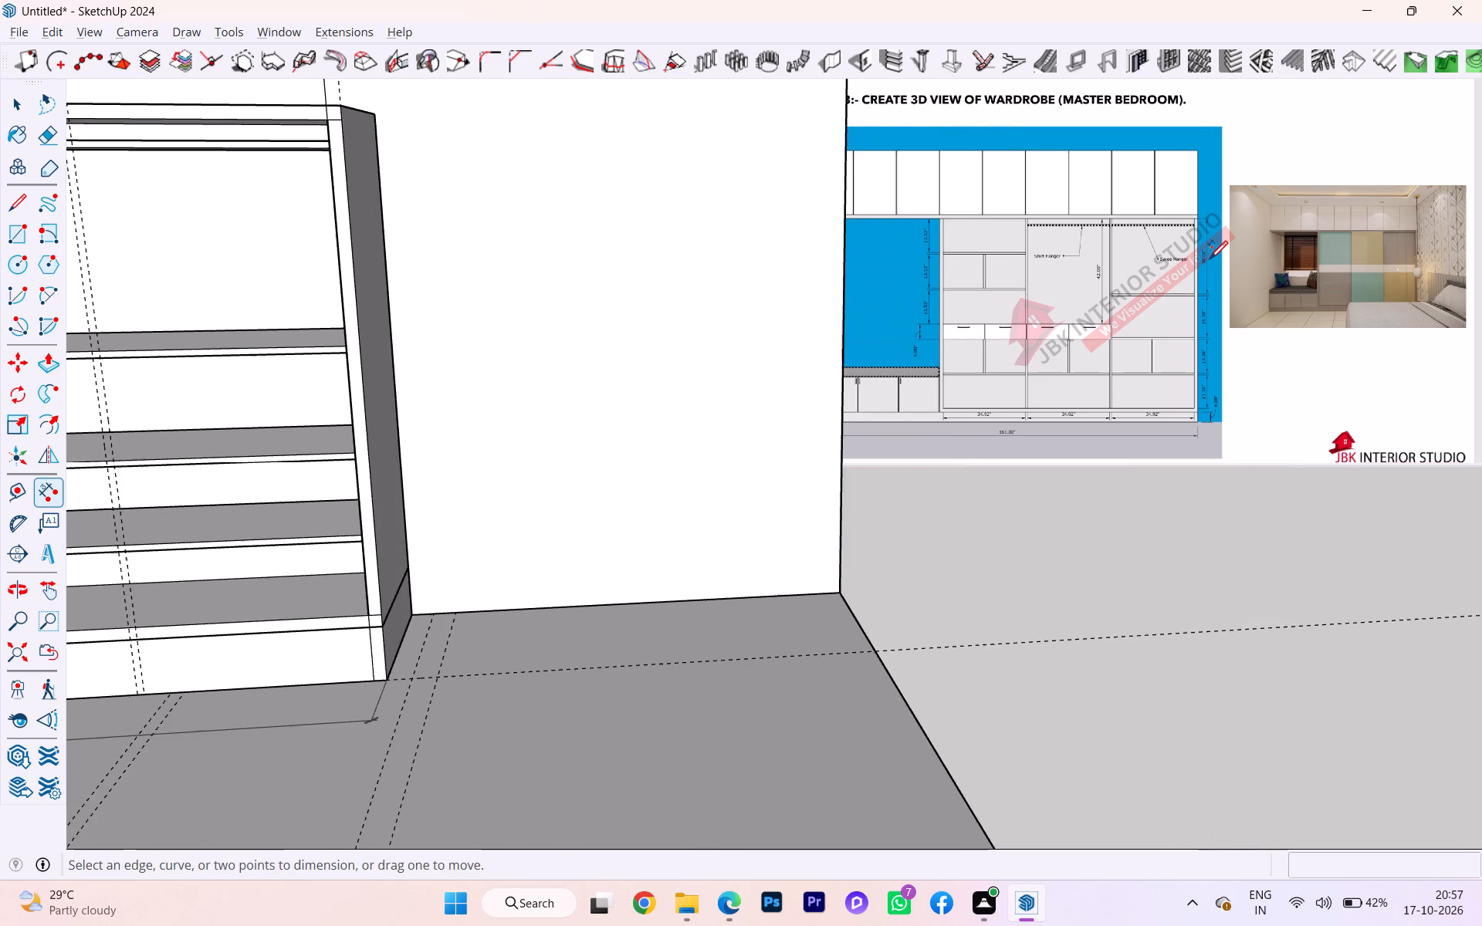
scroll(1210, 258, "down", 5)
scroll(1118, 319, "down", 2)
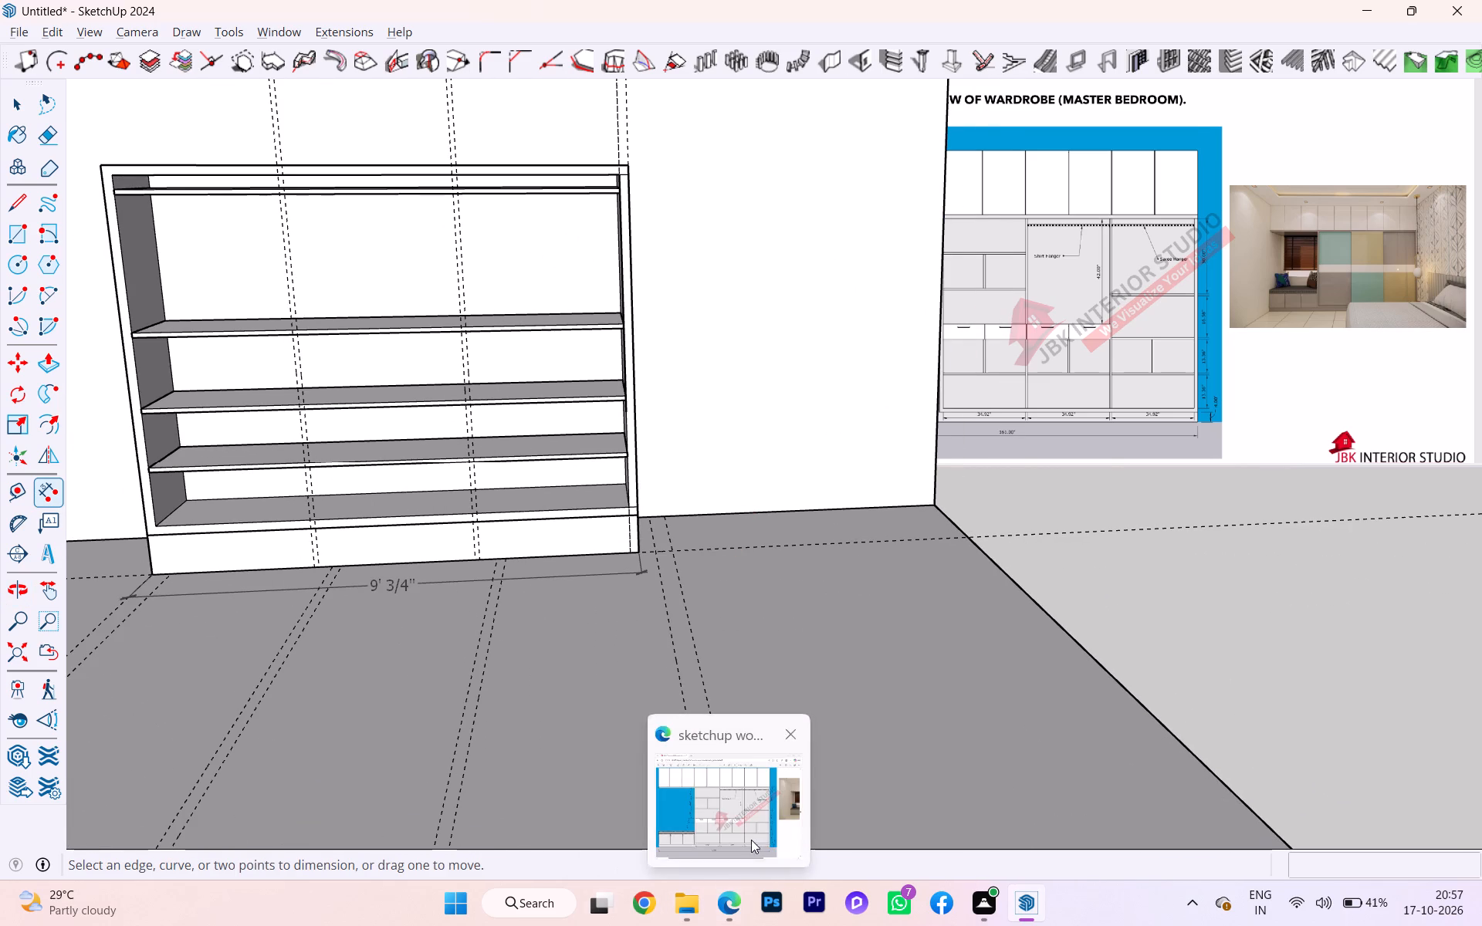
left_click(751, 838)
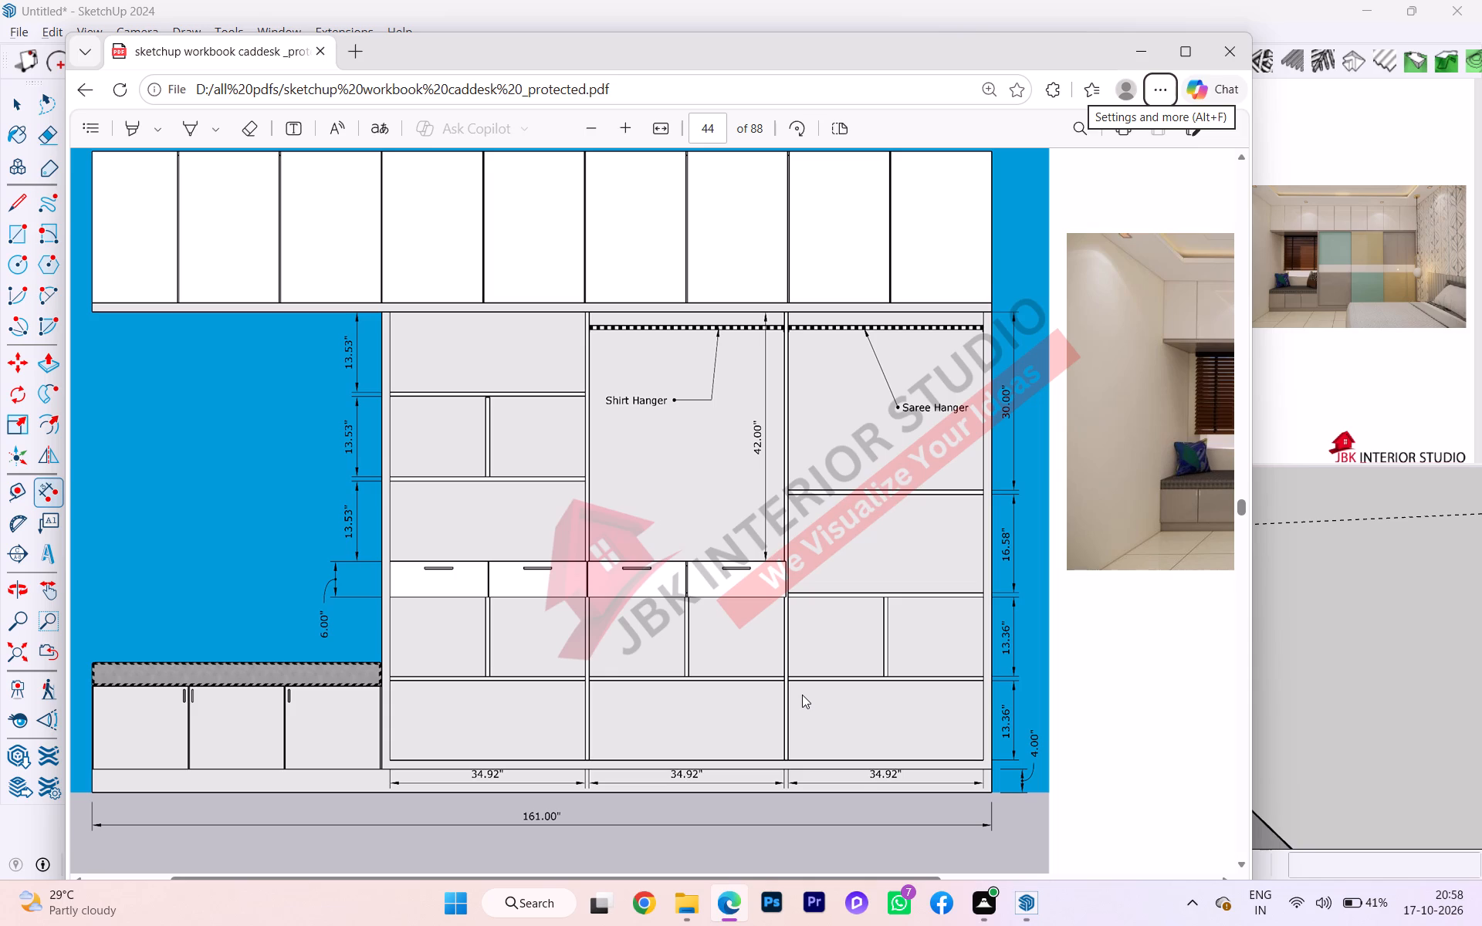
scroll(802, 694, "up", 1)
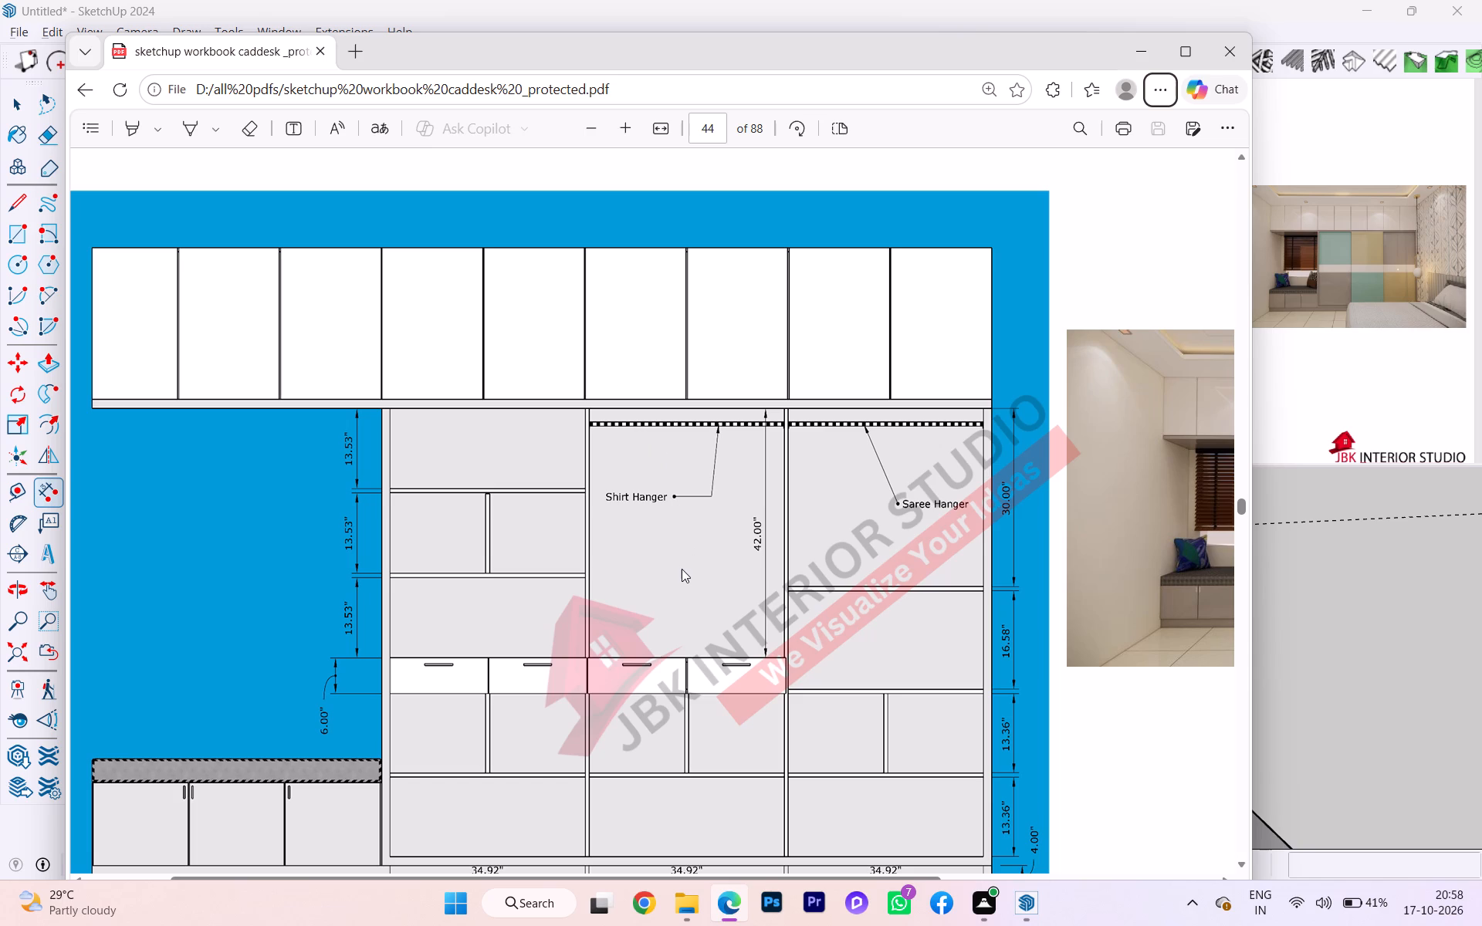
scroll(589, 426, "down", 3)
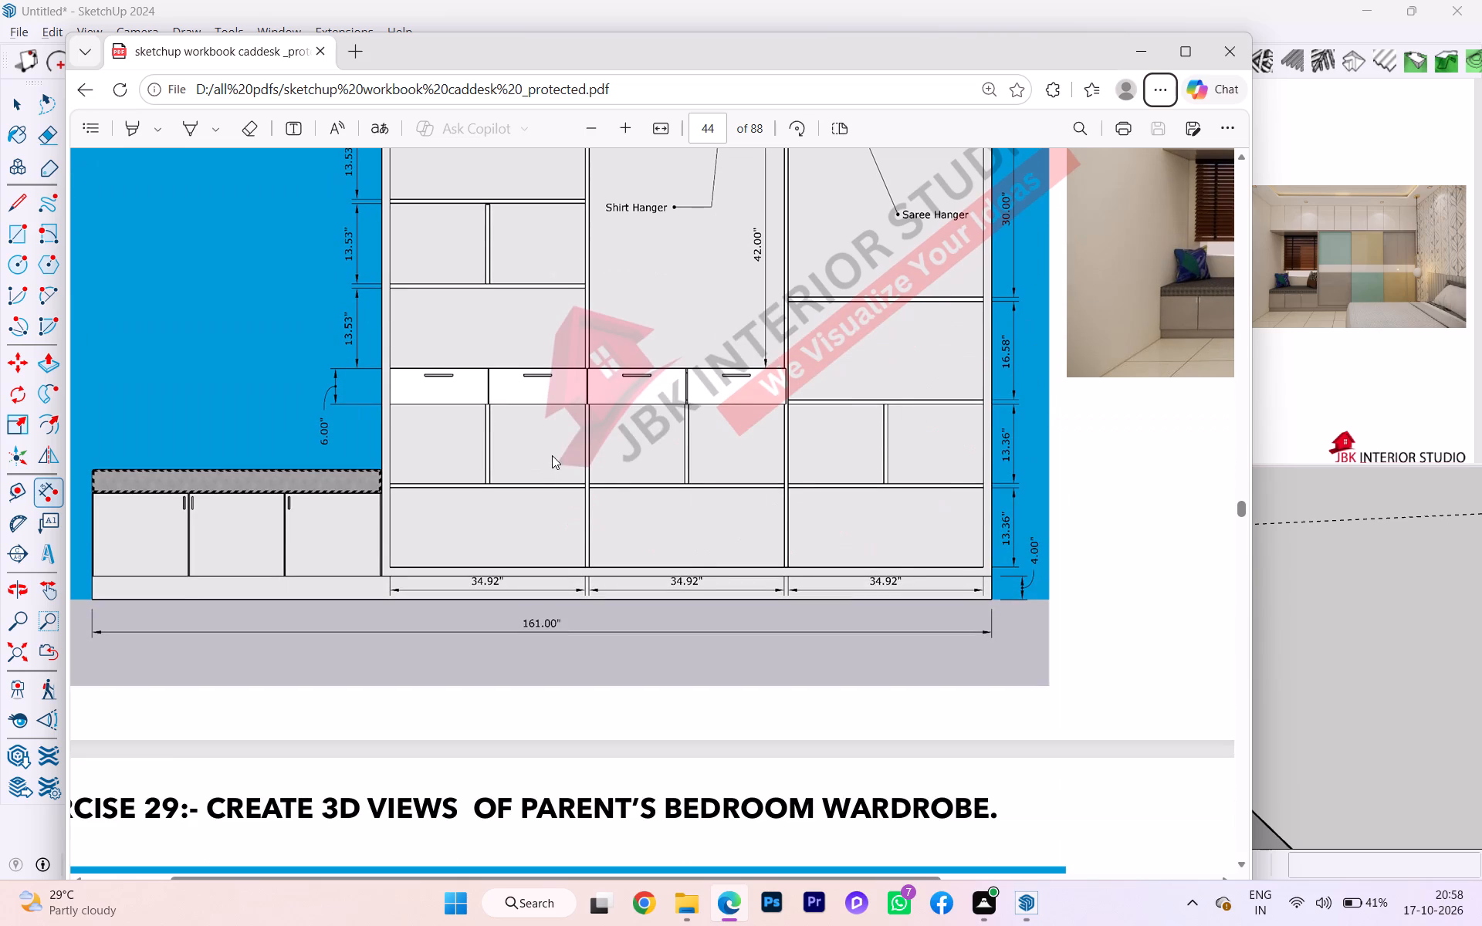
scroll(612, 566, "up", 2)
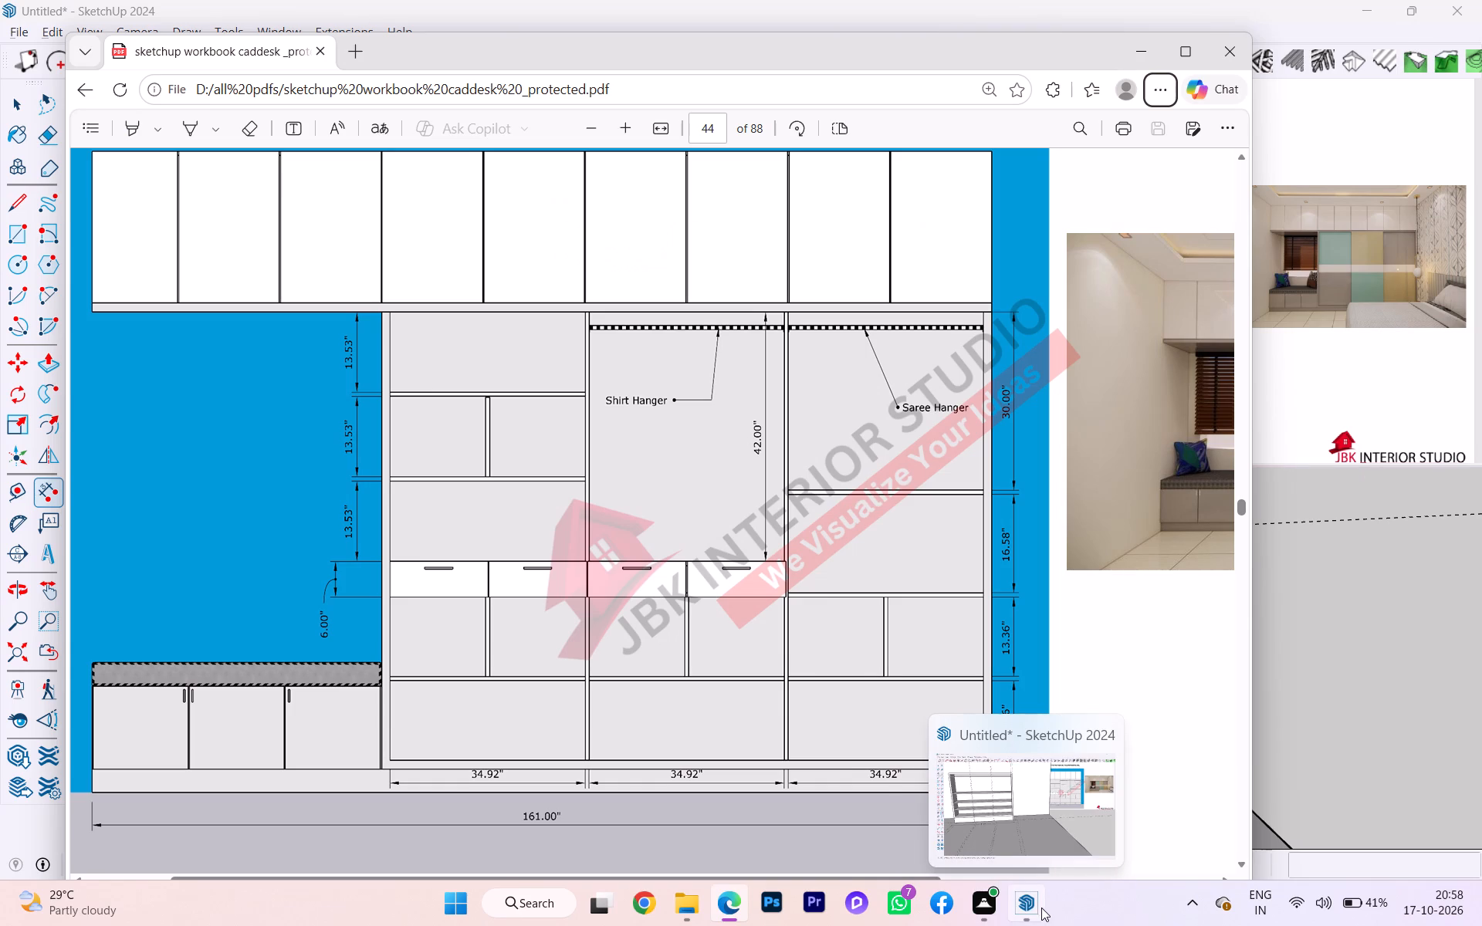
left_click(1042, 813)
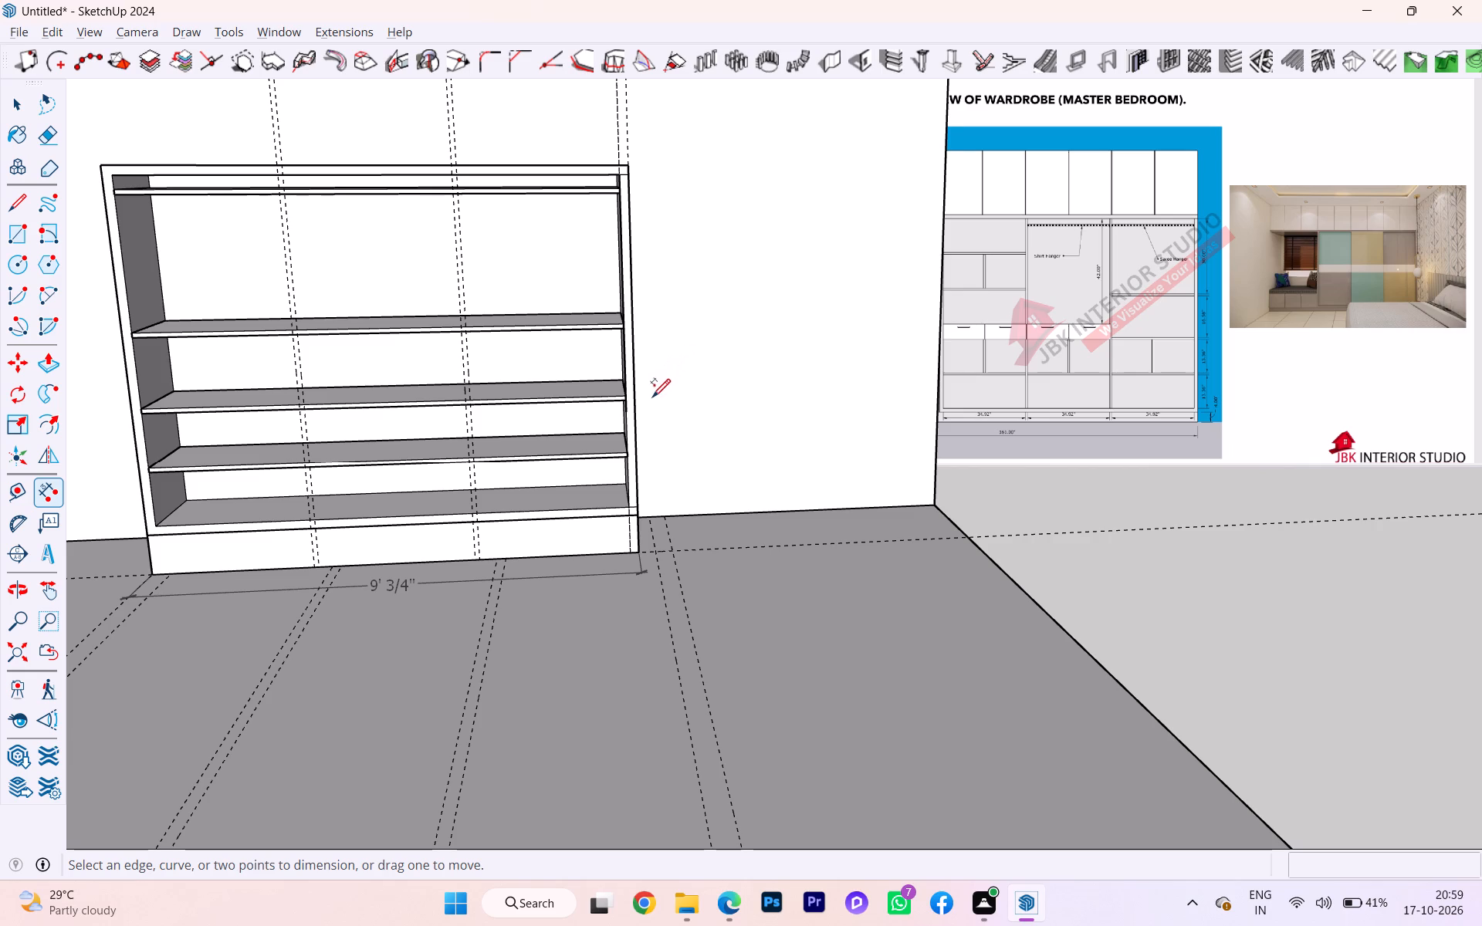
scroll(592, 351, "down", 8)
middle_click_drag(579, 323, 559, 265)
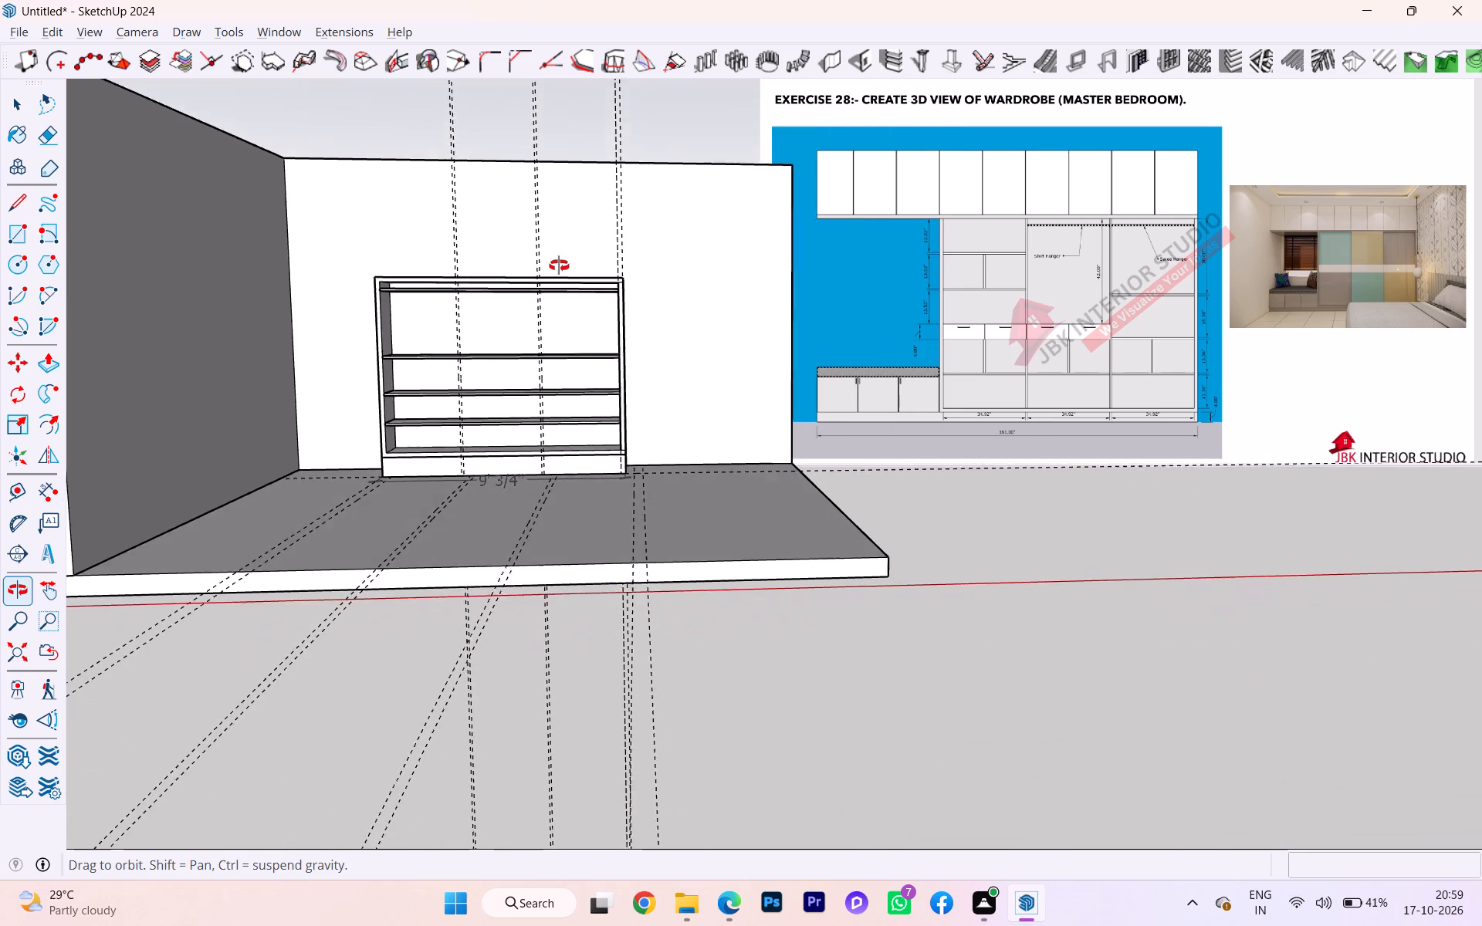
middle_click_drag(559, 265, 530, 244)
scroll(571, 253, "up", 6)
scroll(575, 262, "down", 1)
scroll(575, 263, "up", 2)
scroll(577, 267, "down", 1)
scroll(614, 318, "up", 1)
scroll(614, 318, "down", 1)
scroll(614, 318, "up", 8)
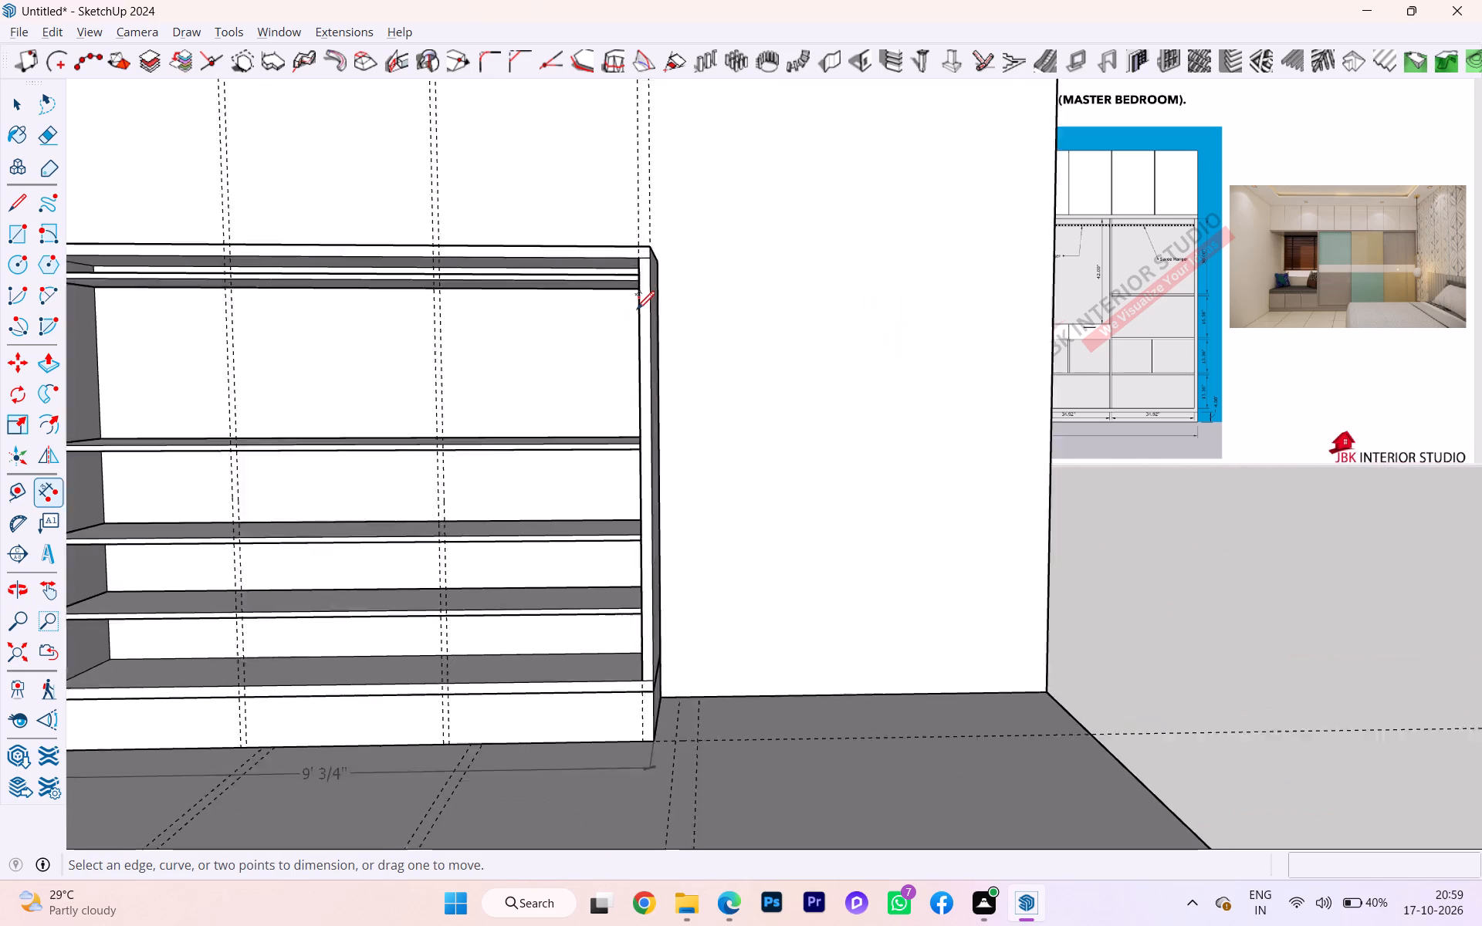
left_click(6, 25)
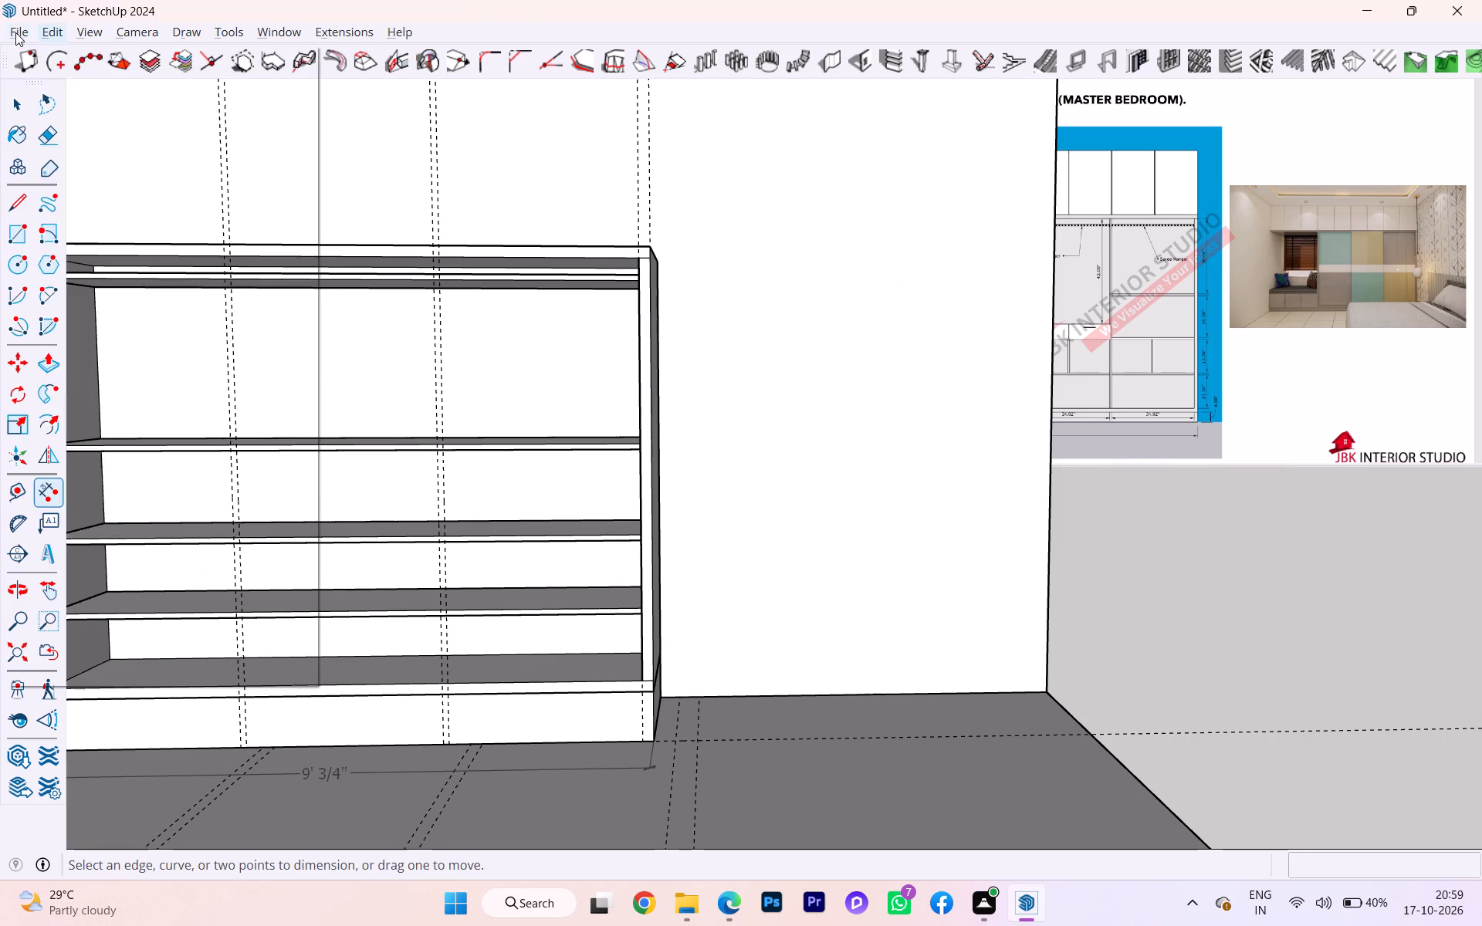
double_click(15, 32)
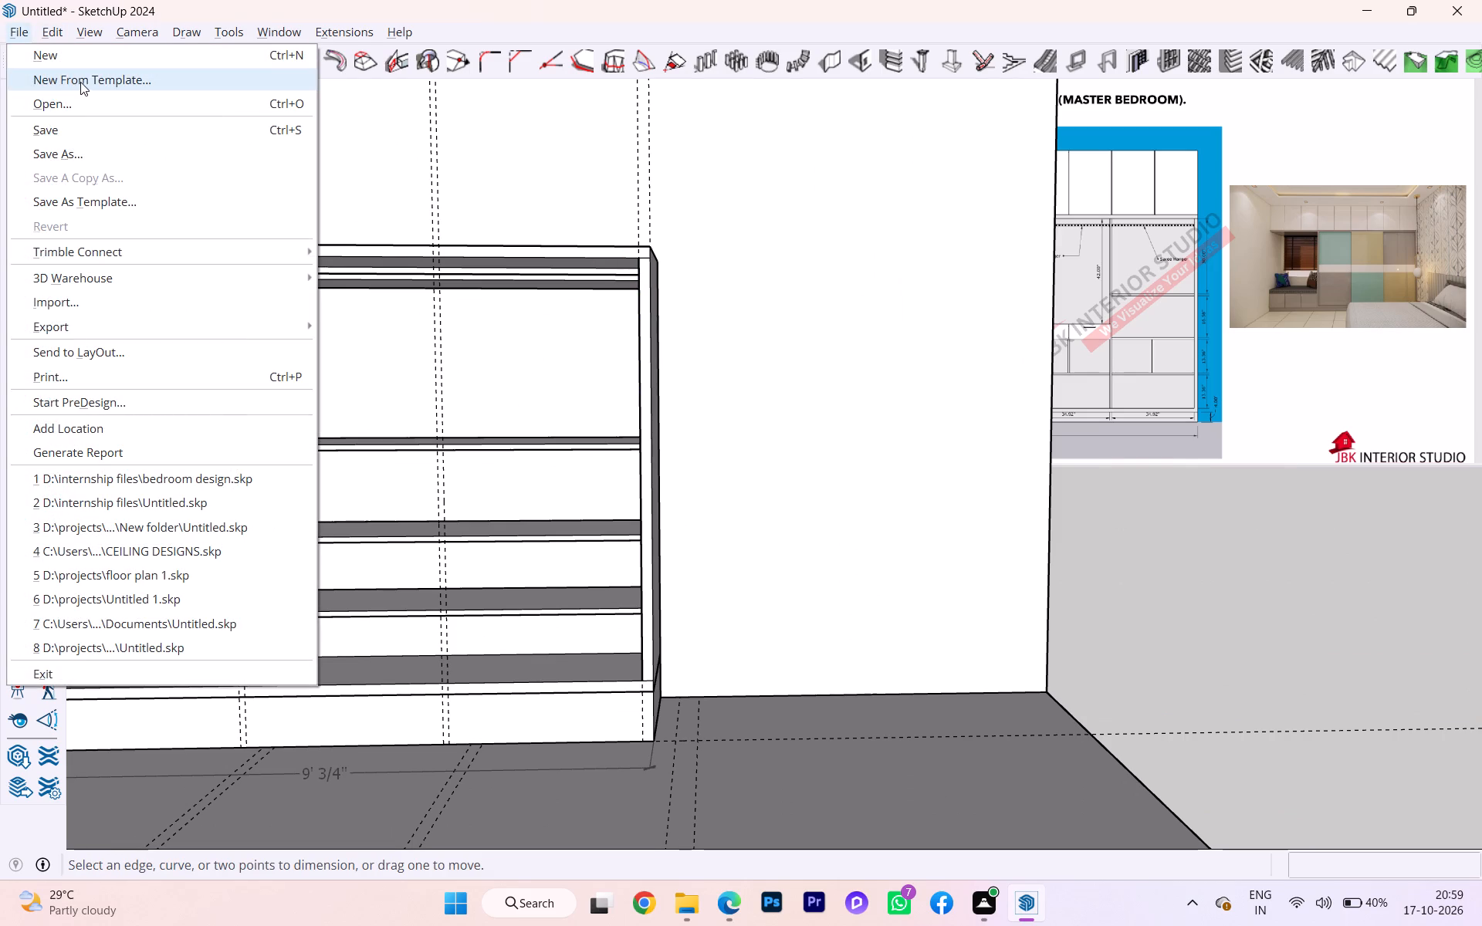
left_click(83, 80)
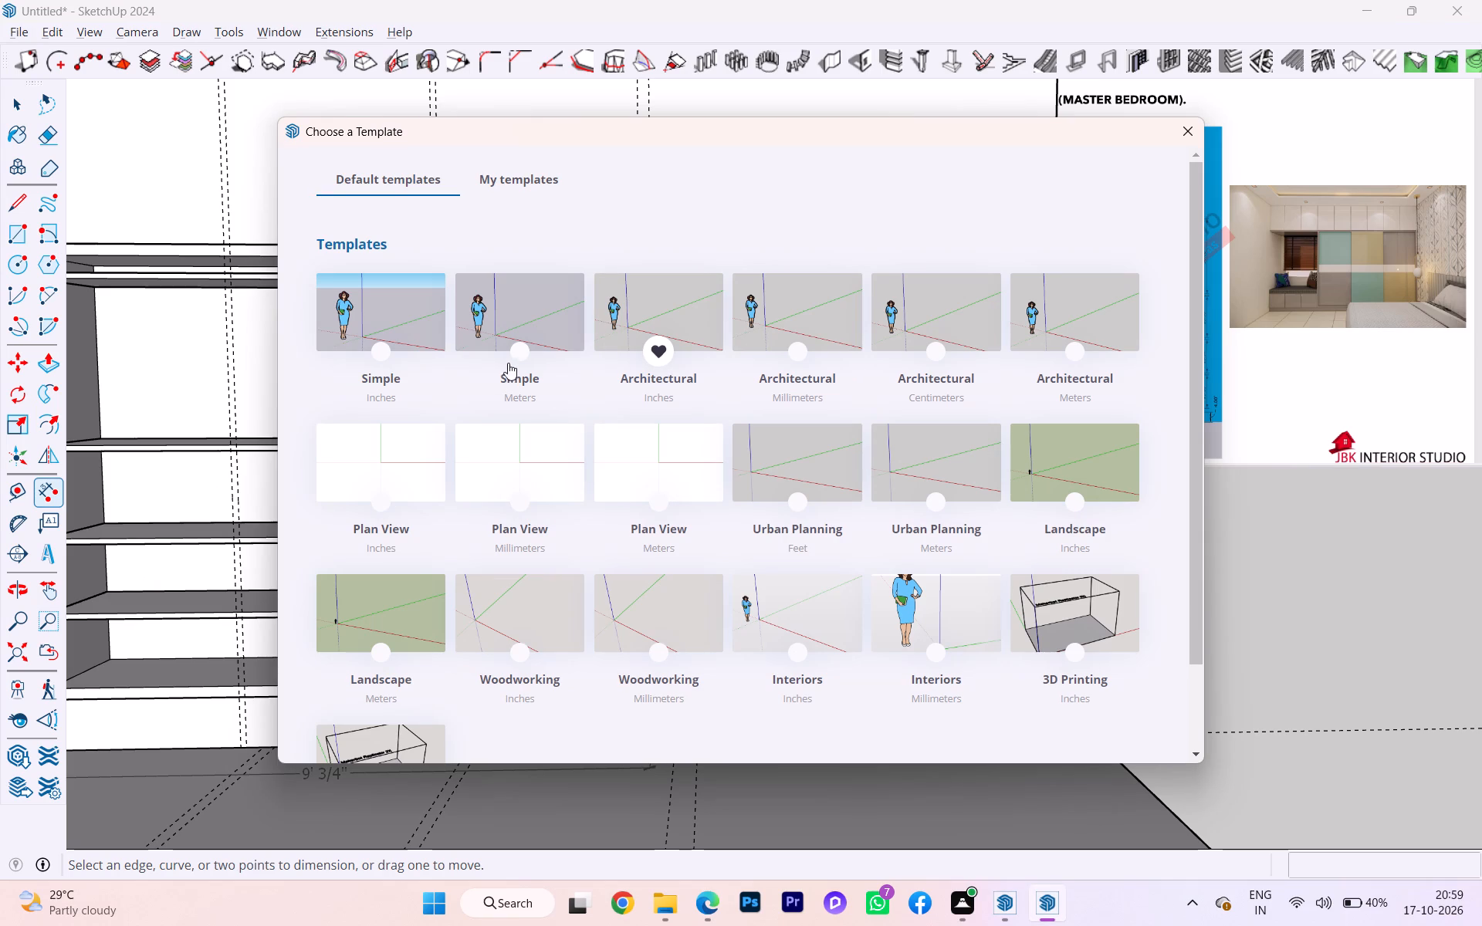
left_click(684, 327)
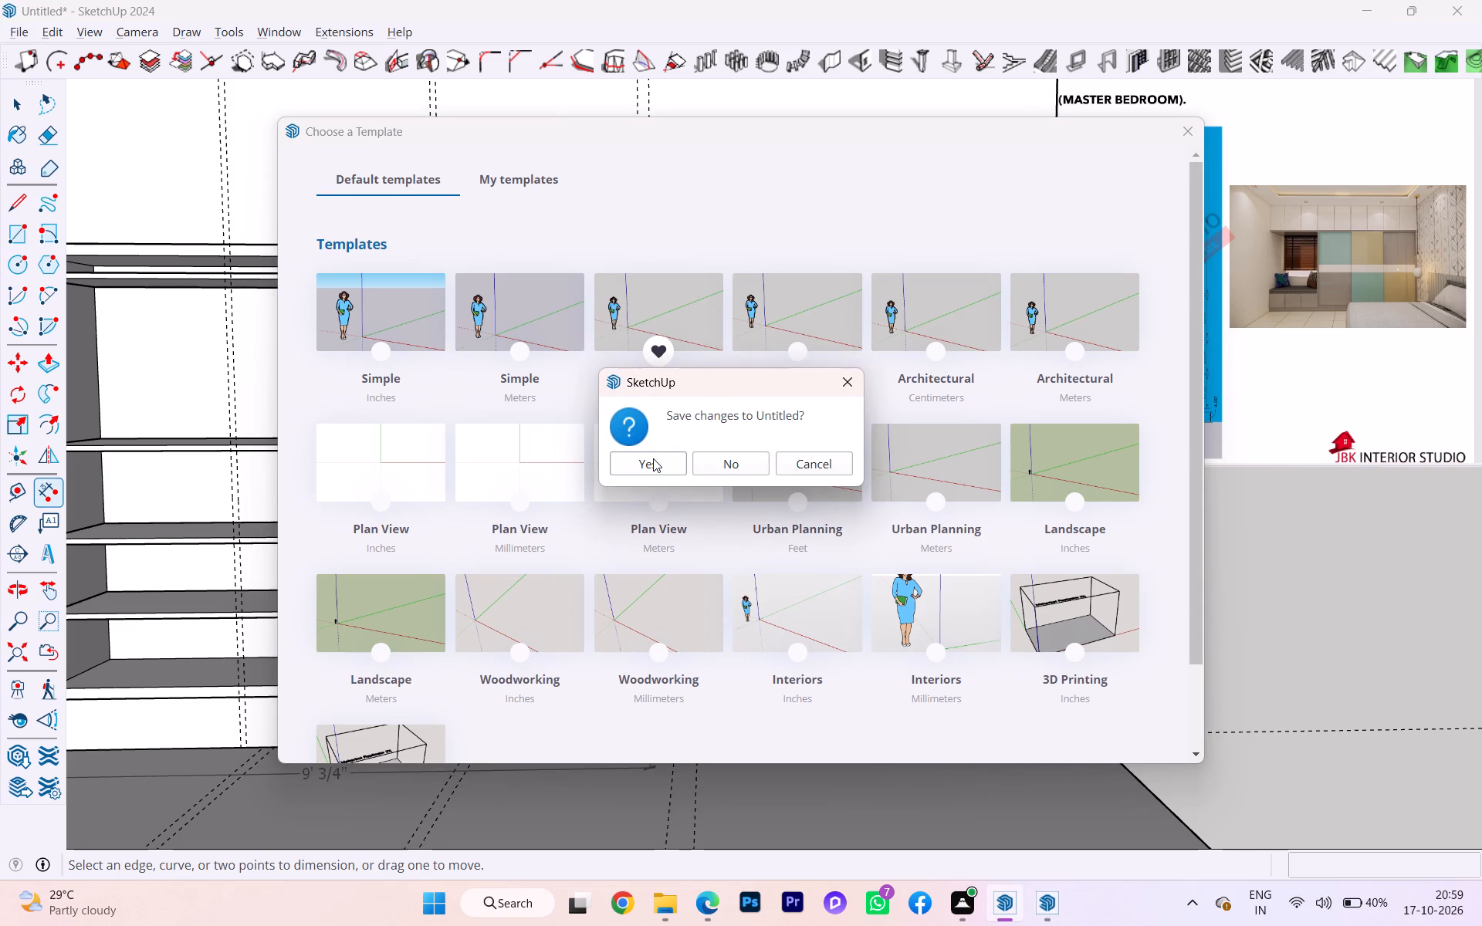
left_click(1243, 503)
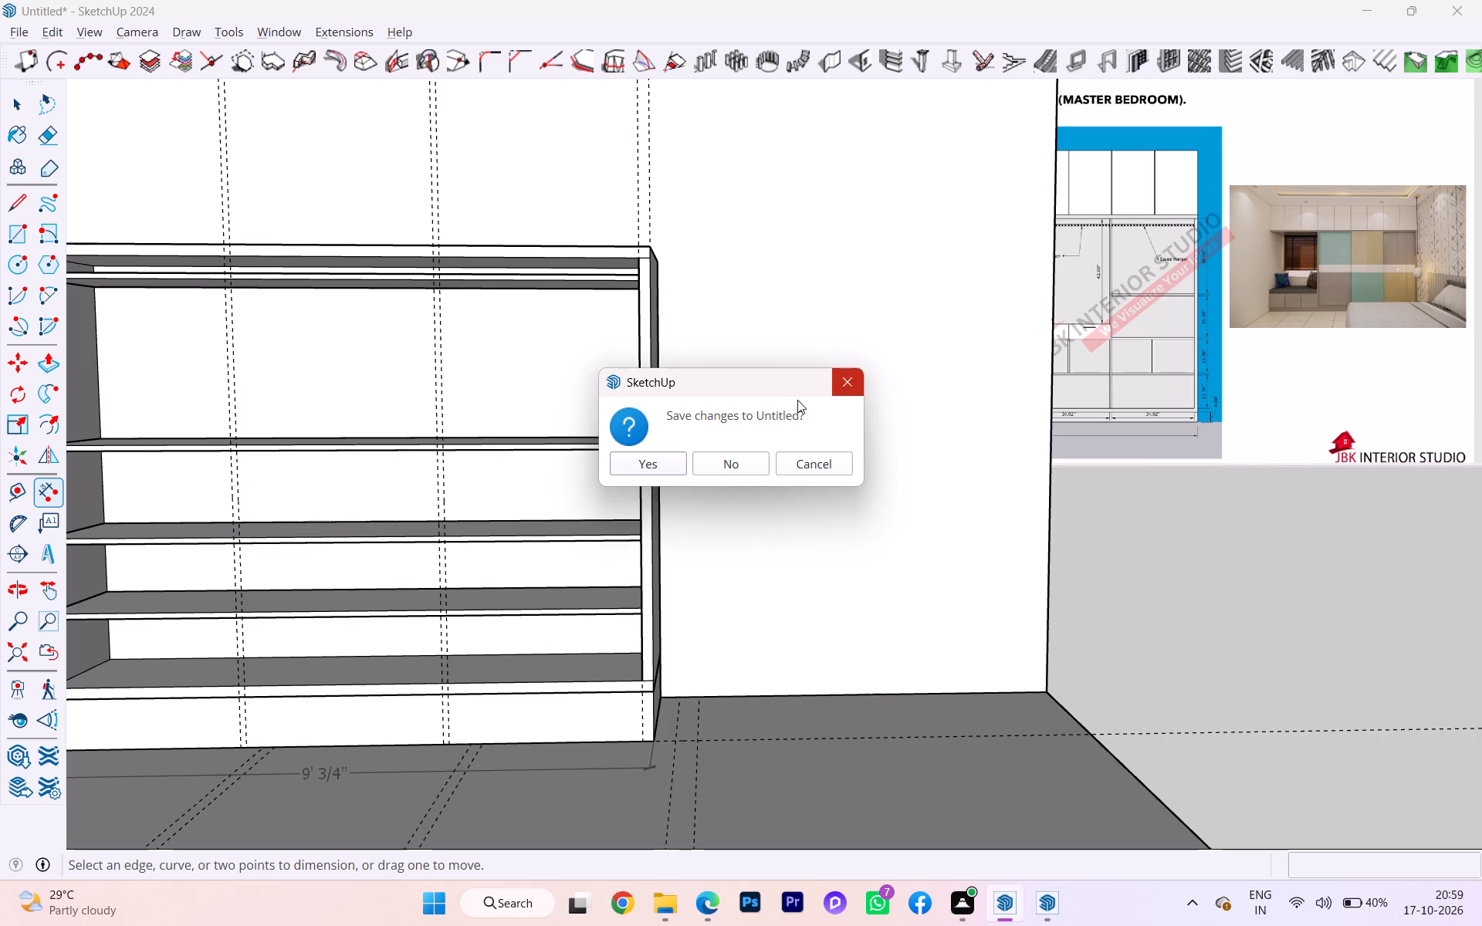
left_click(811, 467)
Start saving the model and browse to the internship files folder on drive D.
scroll(712, 353, "down", 4)
scroll(718, 358, "up", 3)
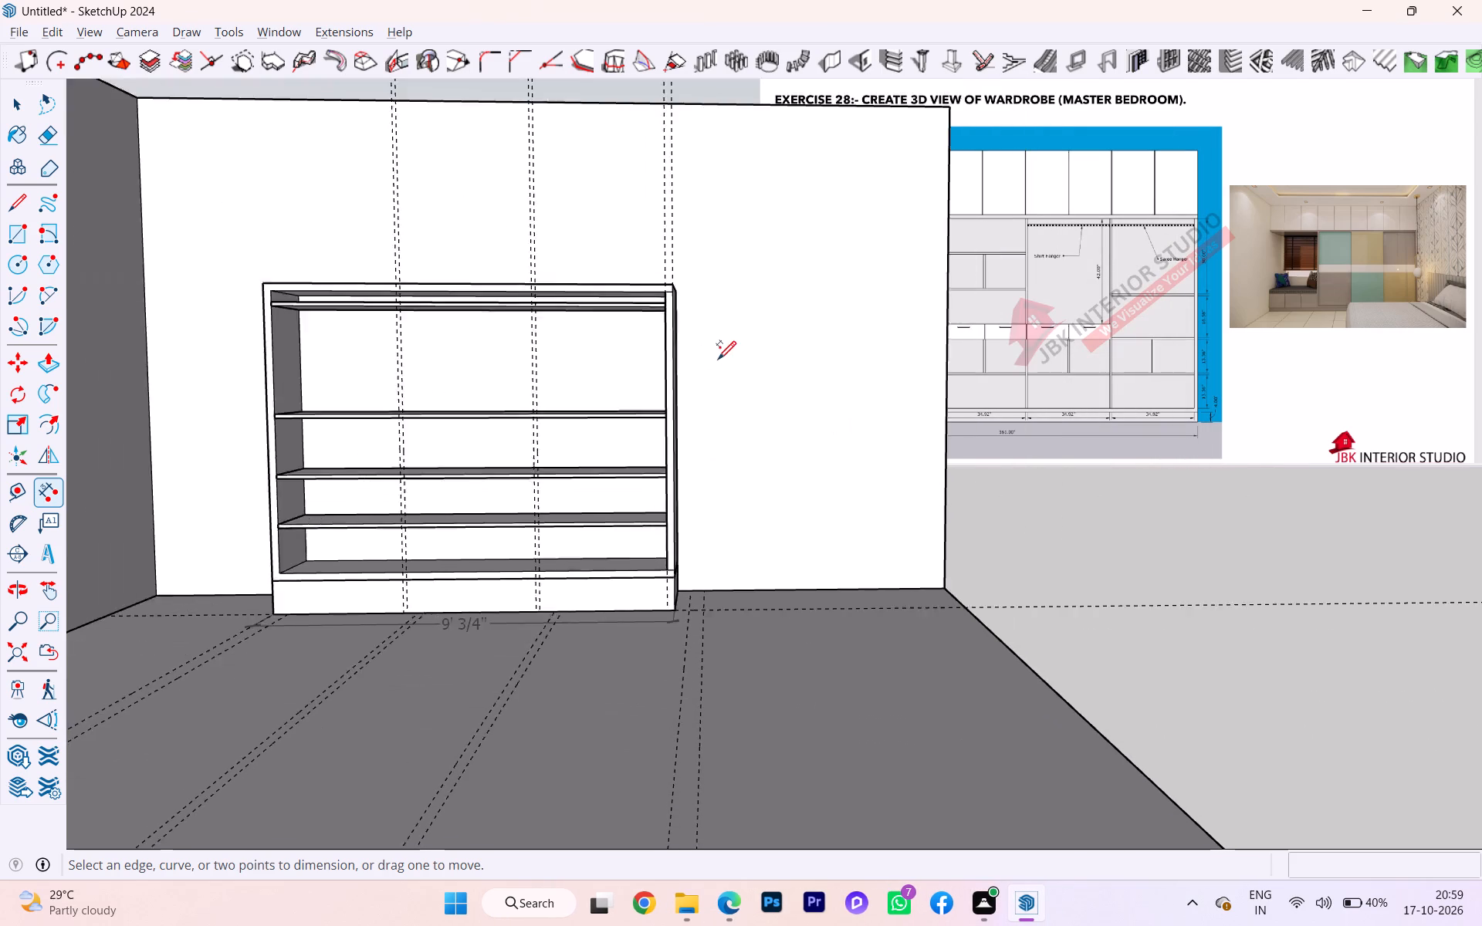
scroll(718, 358, "down", 2)
scroll(719, 360, "up", 3)
scroll(719, 360, "down", 3)
scroll(722, 367, "up", 1)
scroll(722, 367, "down", 1)
scroll(782, 421, "down", 1)
key("ctrl+s")
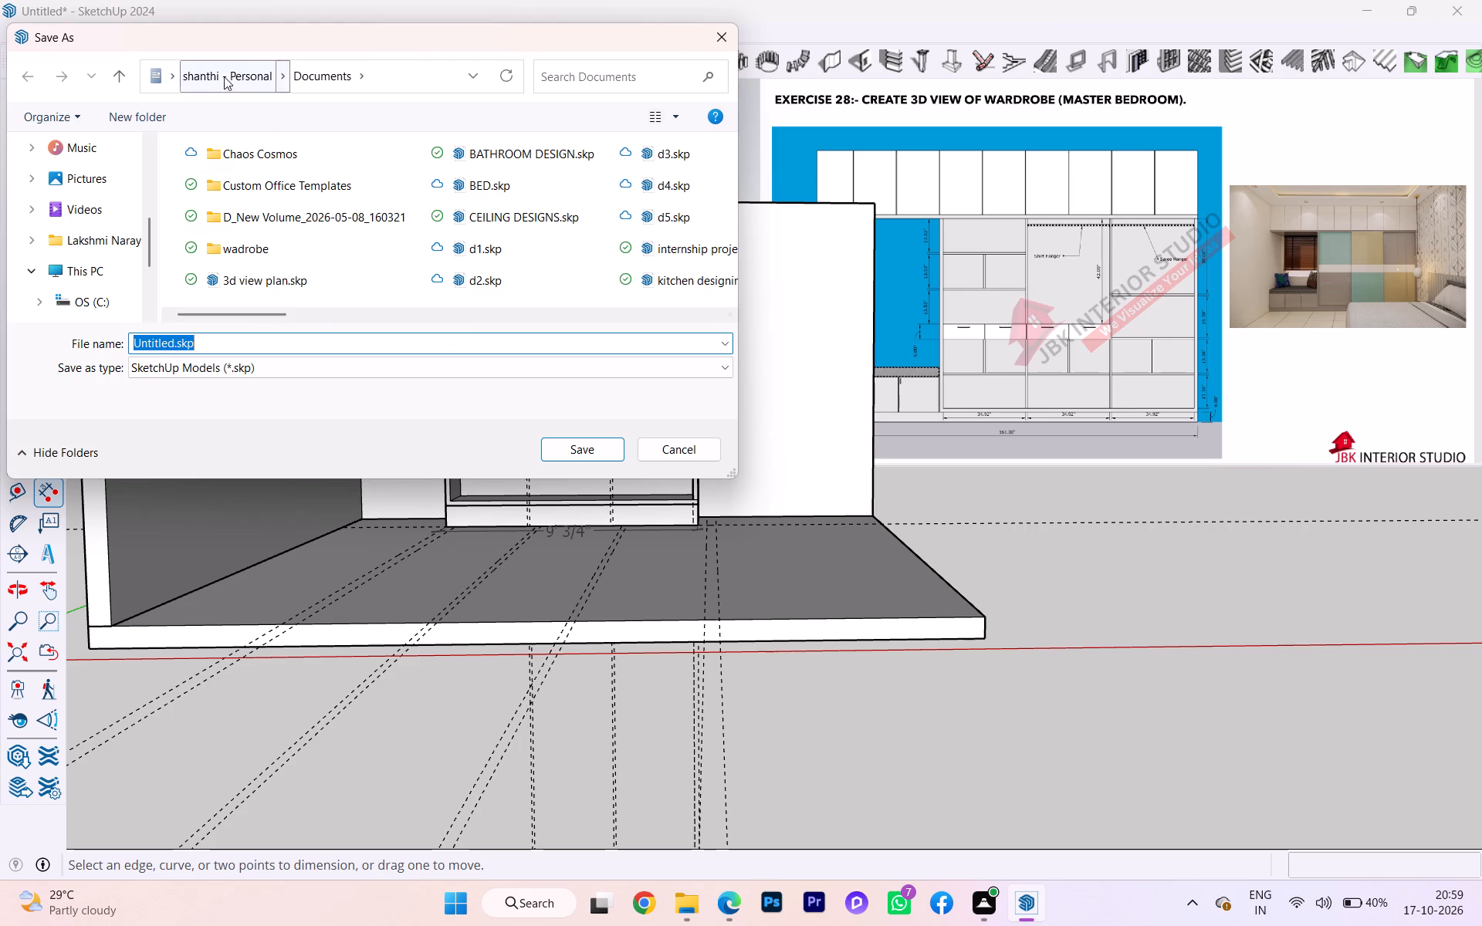
left_click(96, 300)
left_click(97, 299)
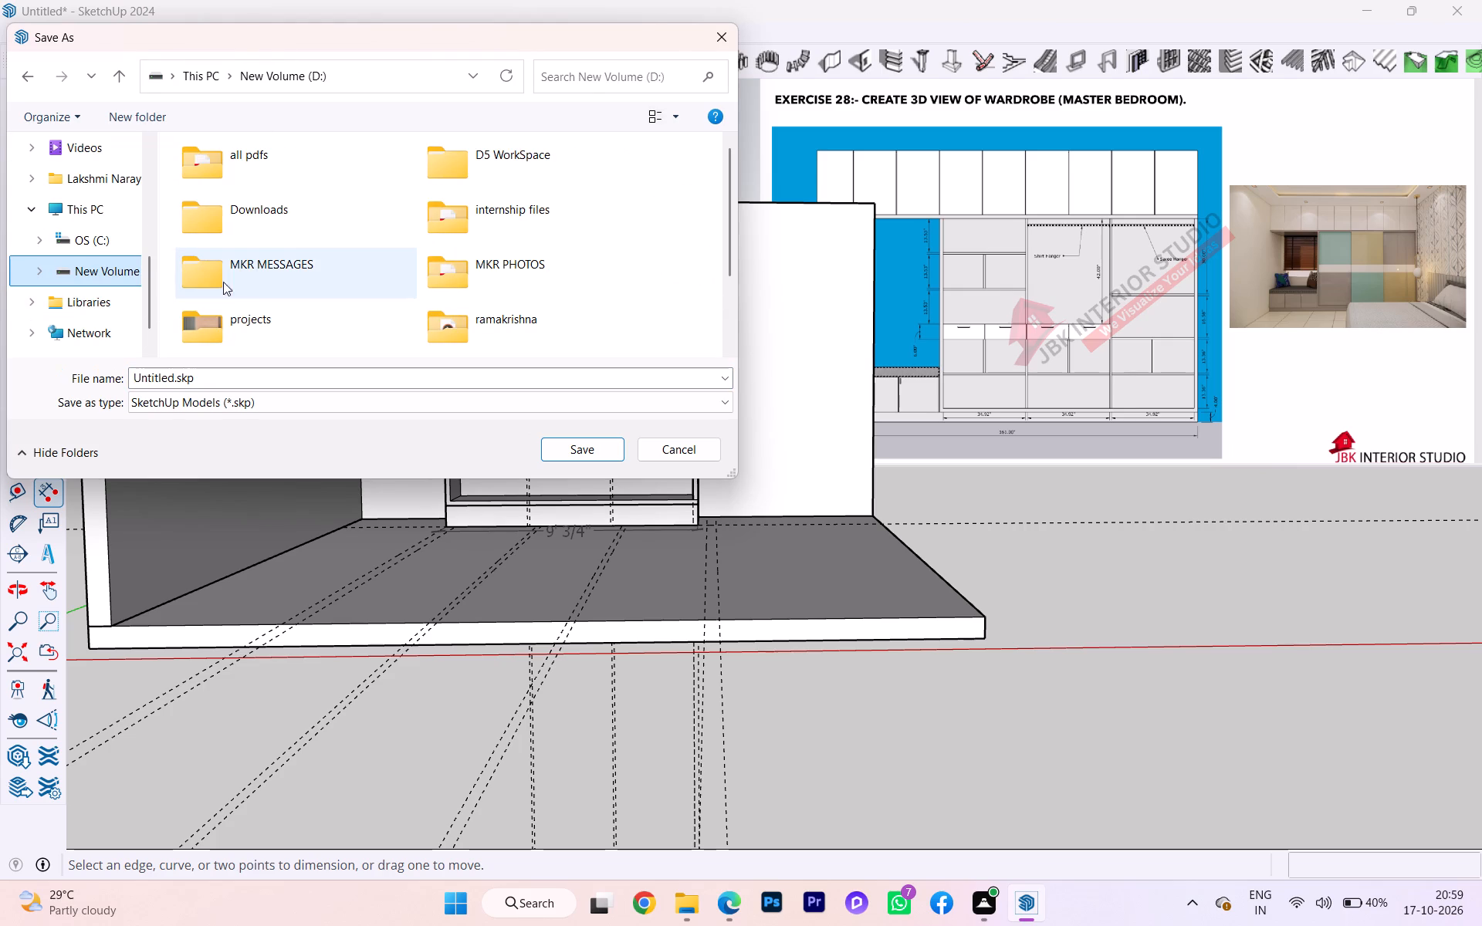
double_click(307, 331)
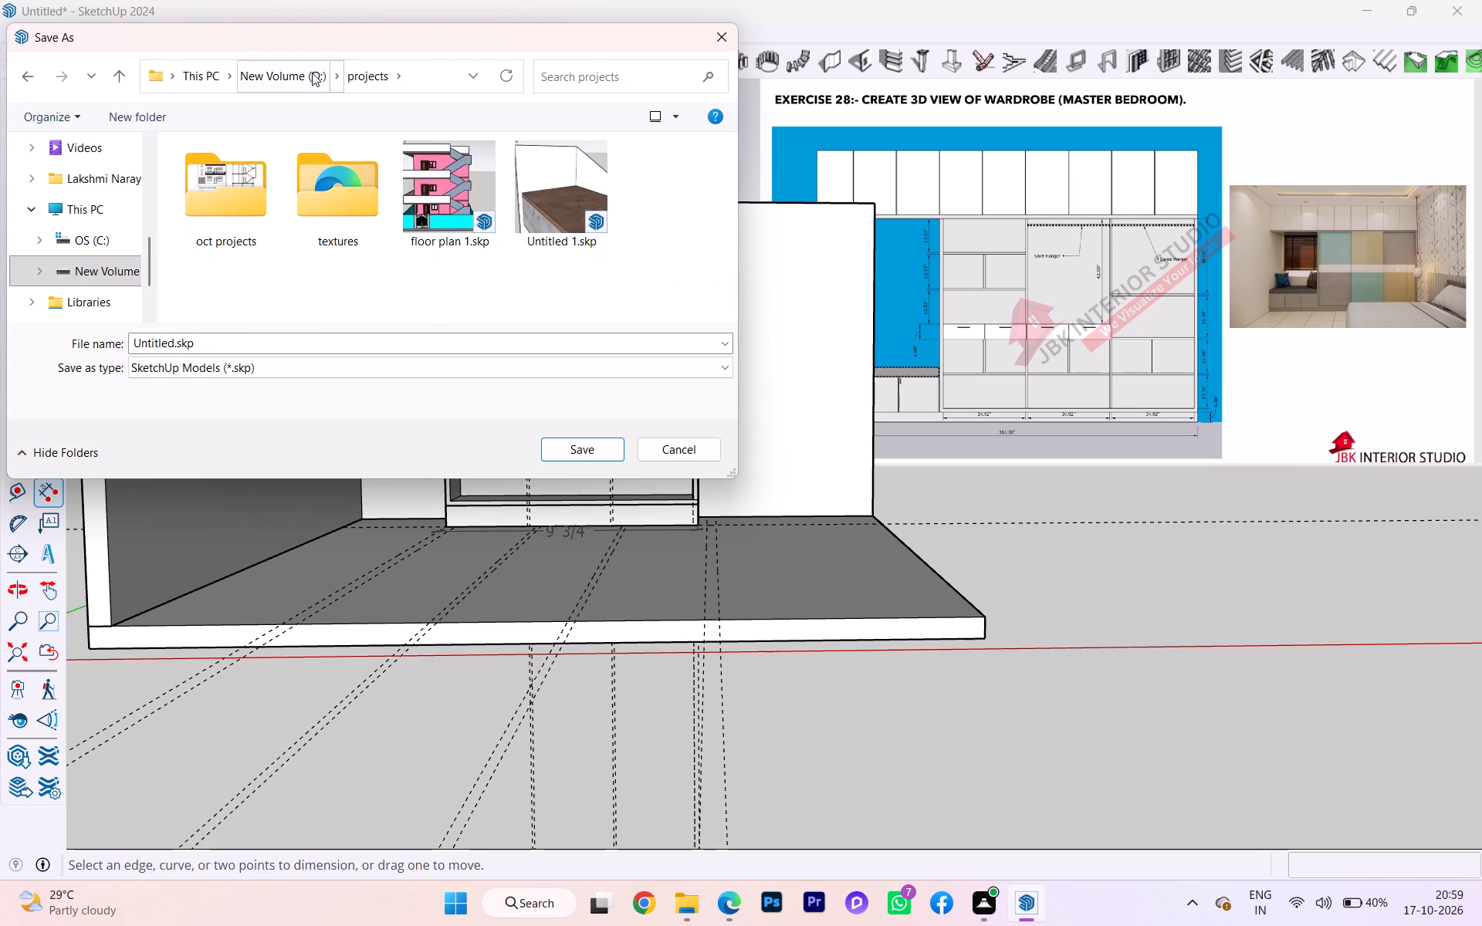
left_click(285, 76)
double_click(554, 206)
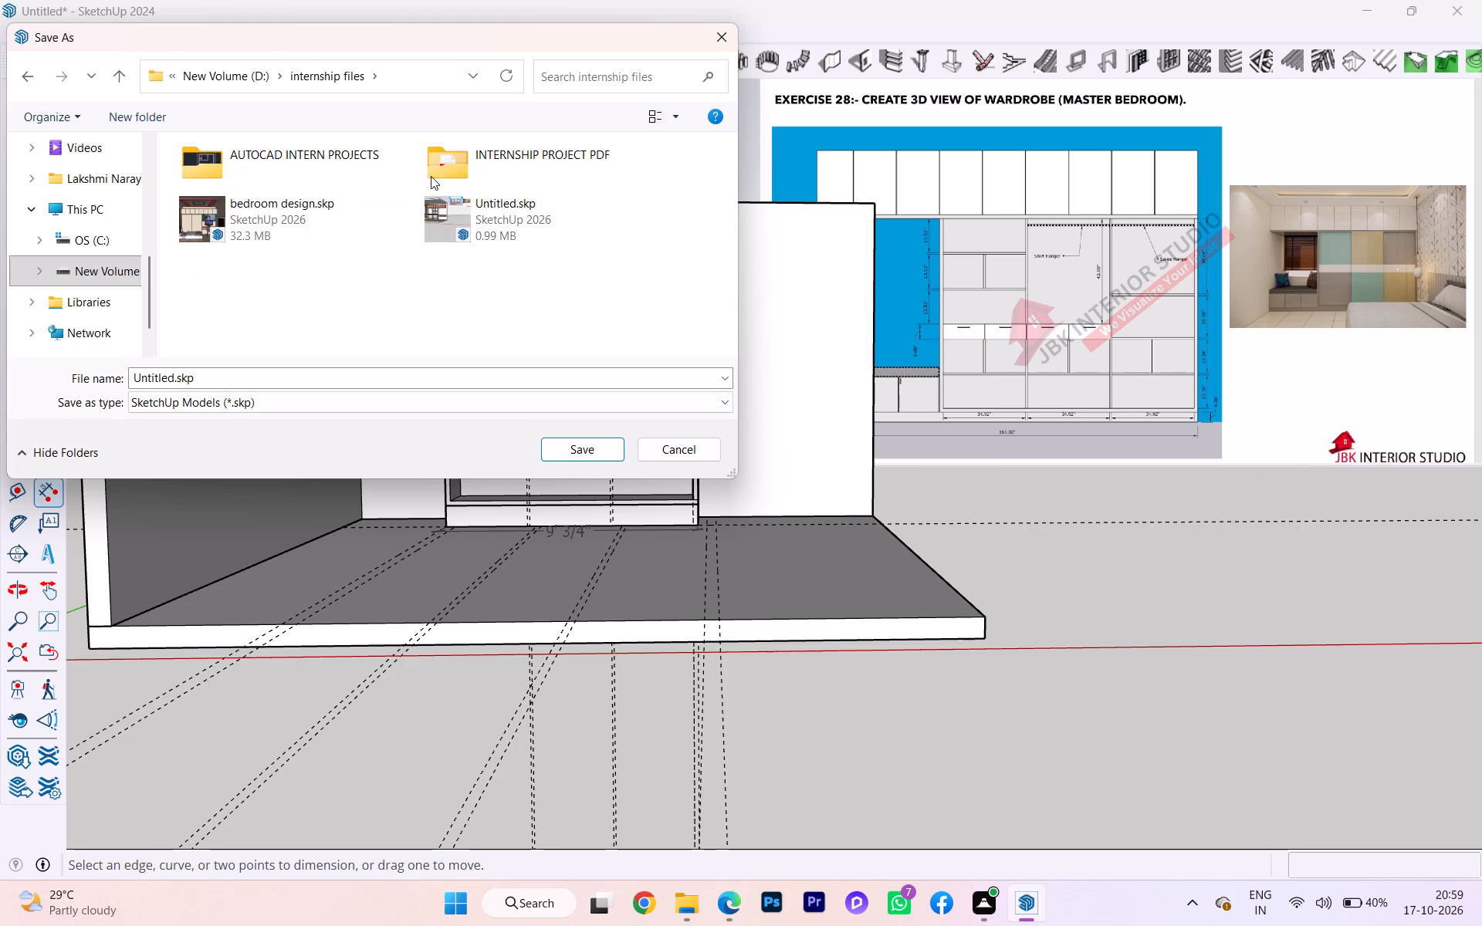
Create a folder named "skp projectss" inside internship files and open it as the save location.
right_click(283, 286)
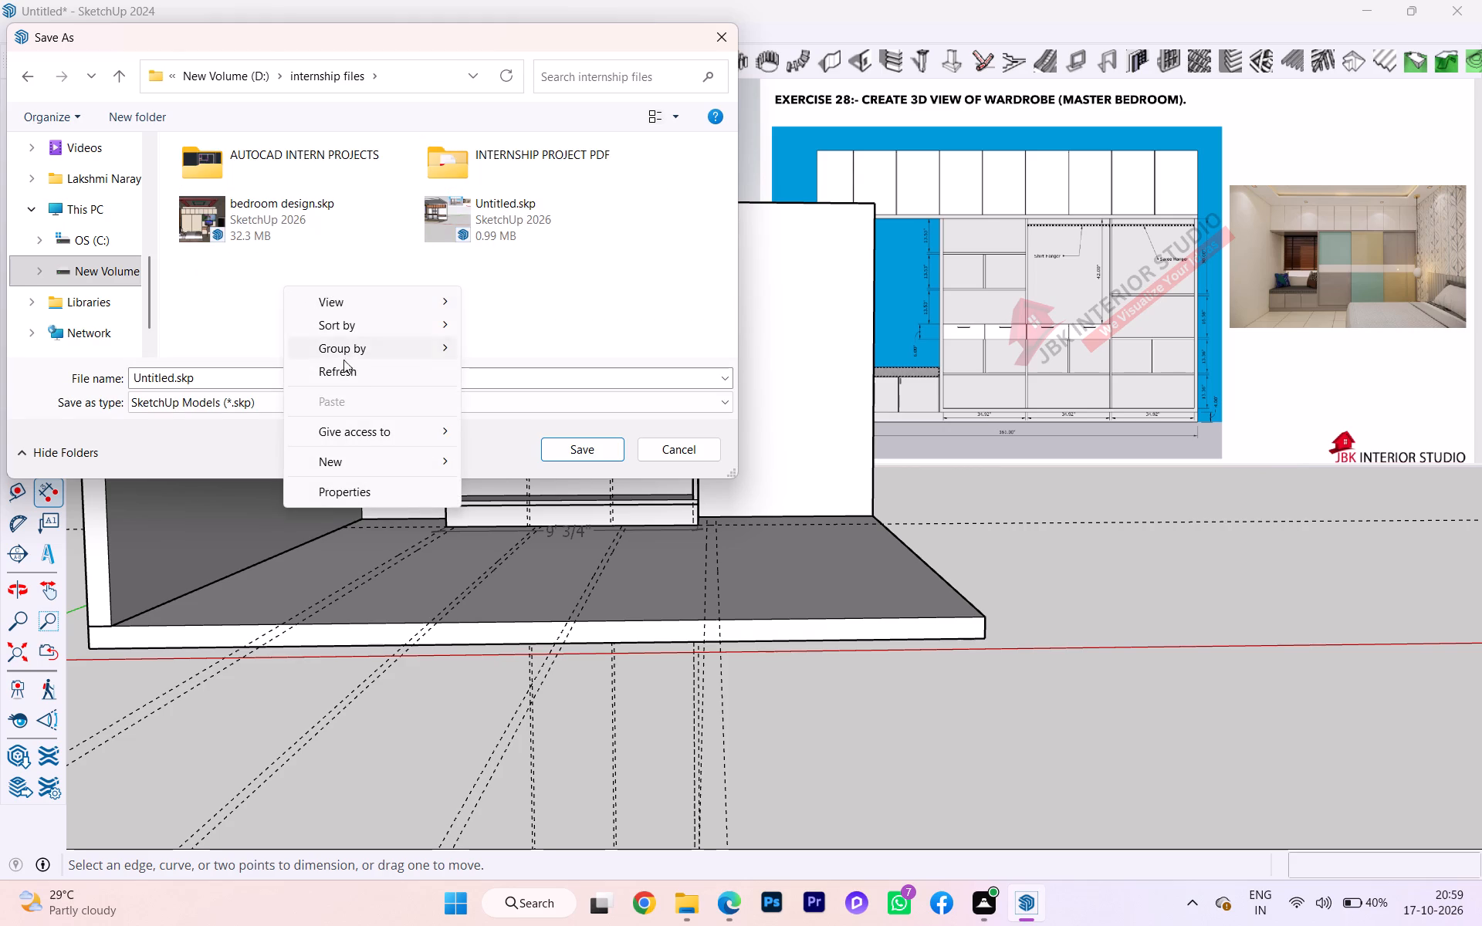
left_click(330, 465)
right_click(355, 456)
left_click(513, 464)
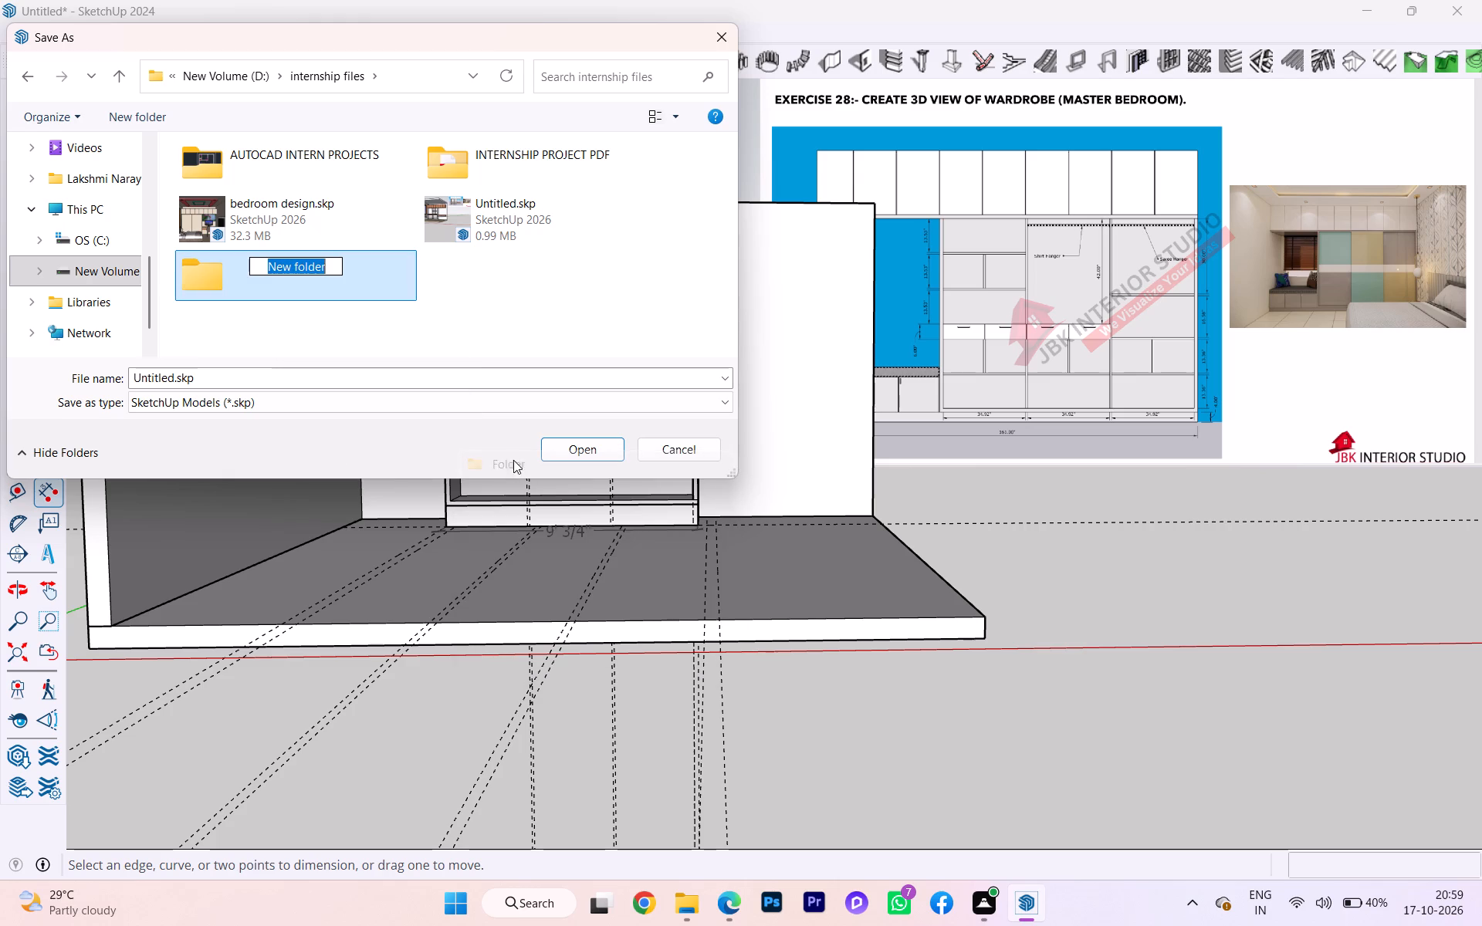
key("BackSpace")
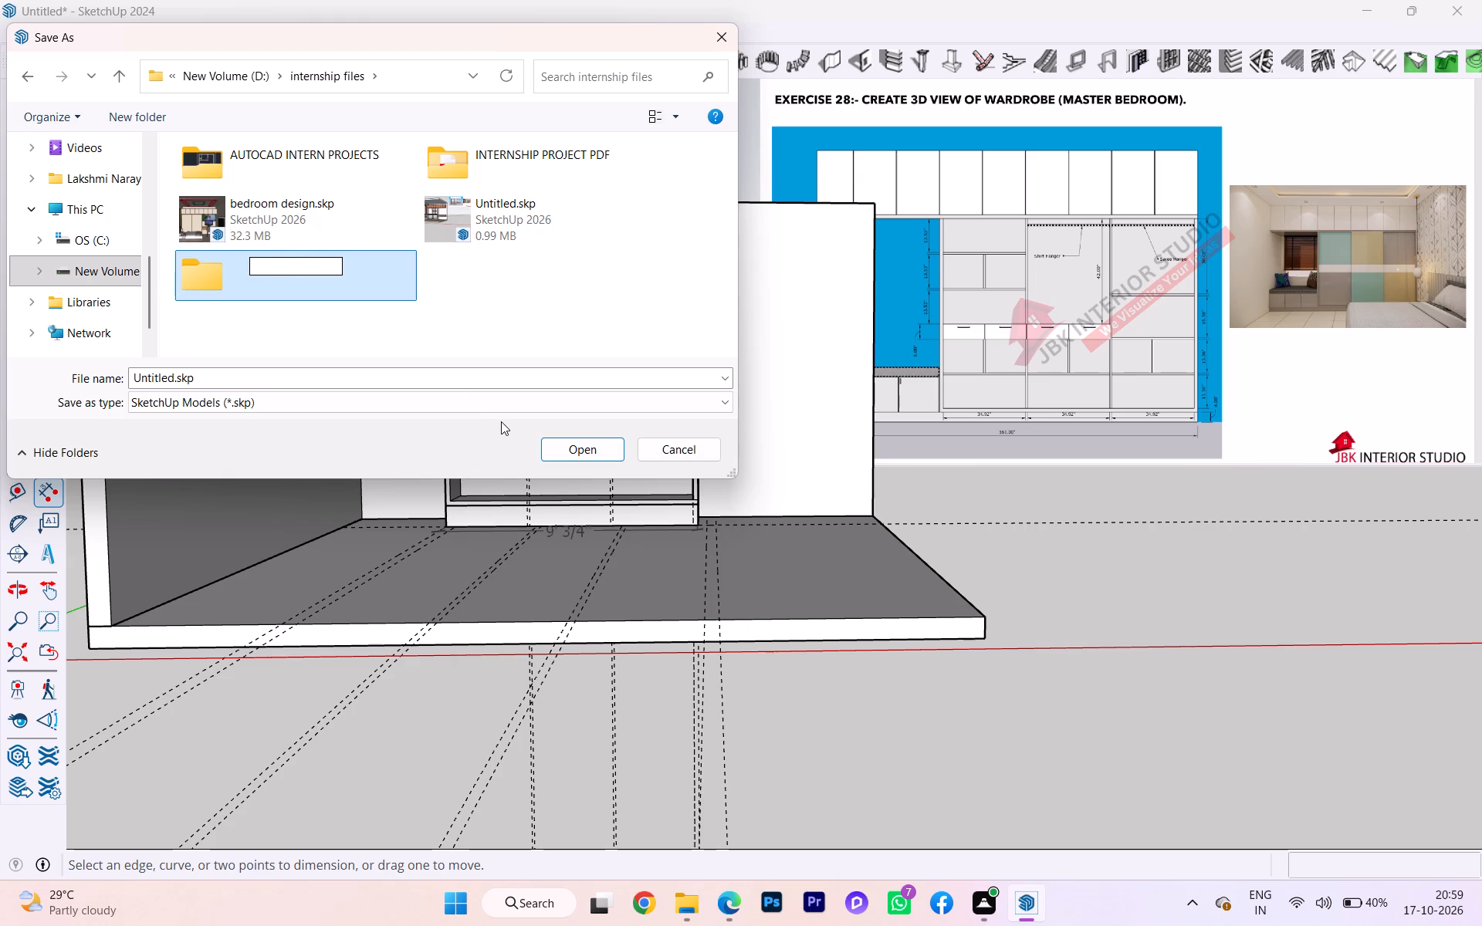
type("skp proje")
type("ctss")
left_click(554, 337)
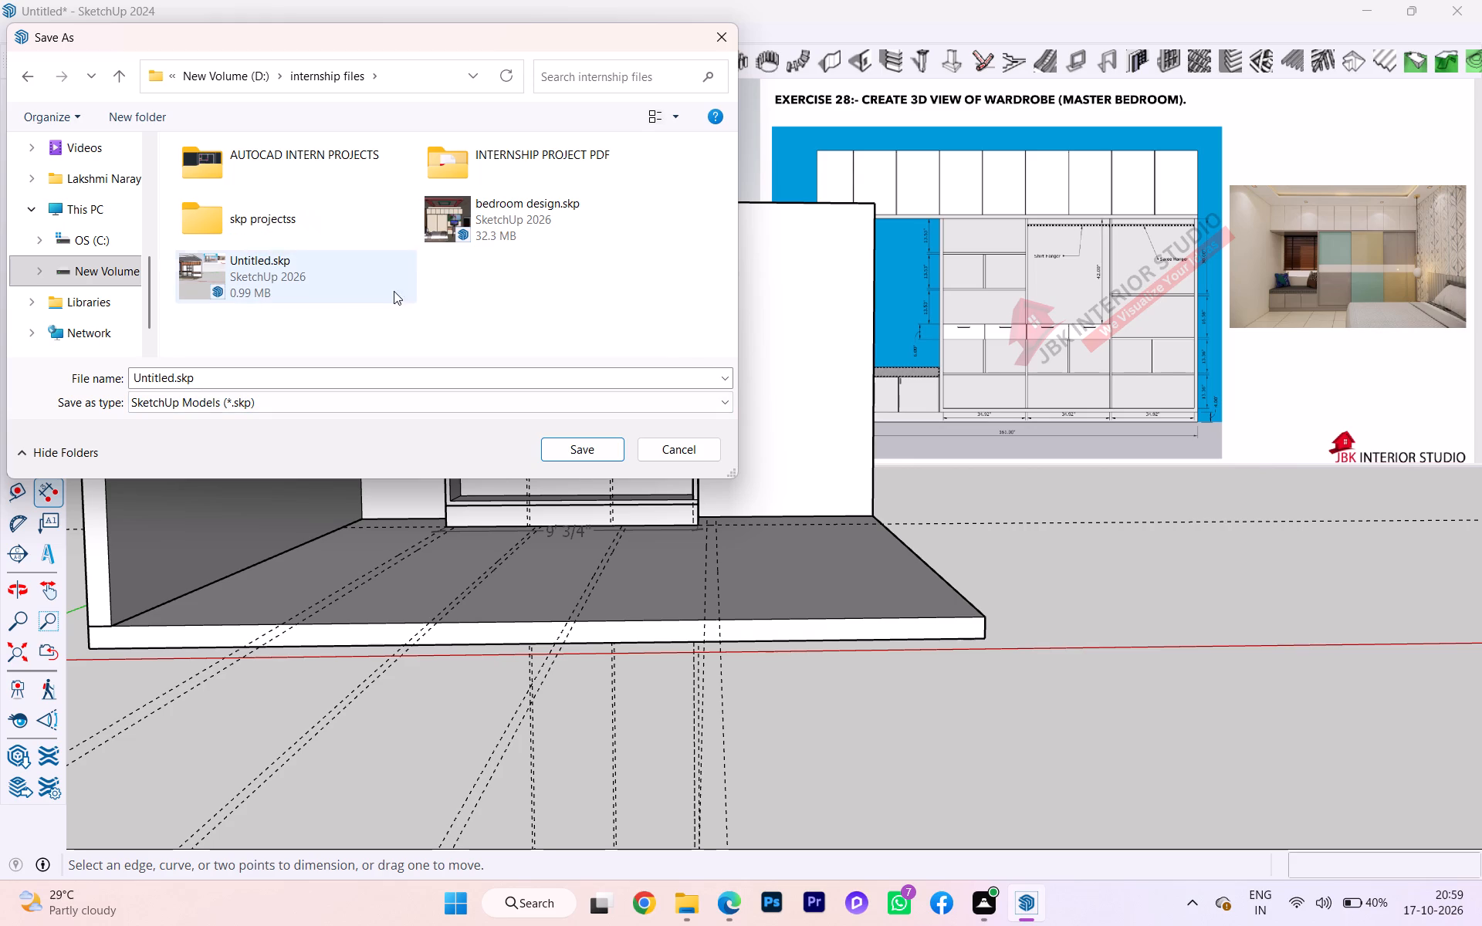
double_click(287, 219)
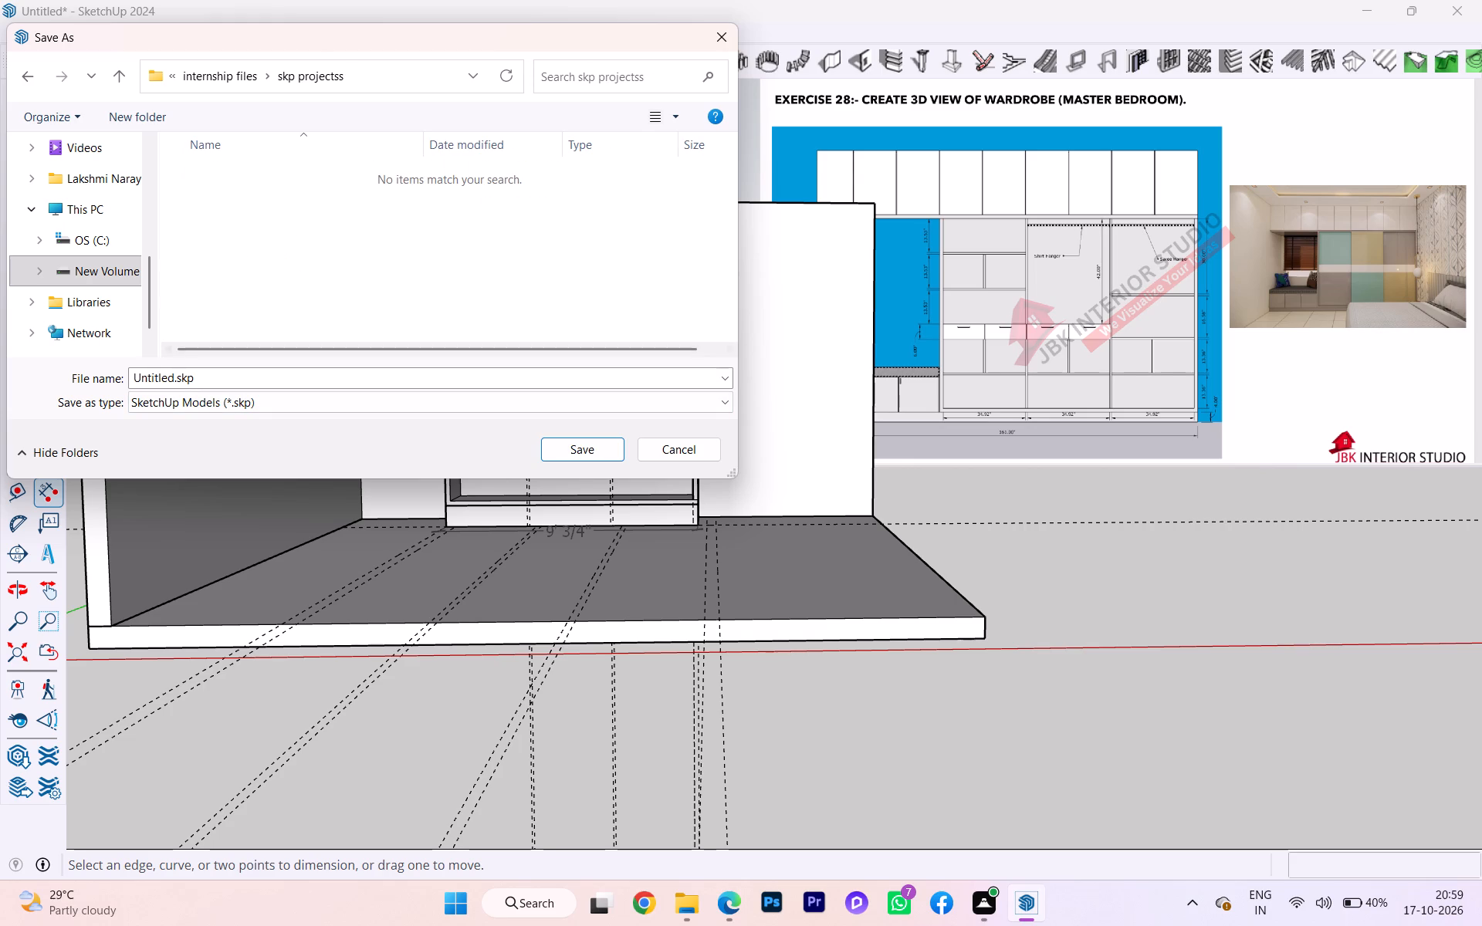
Save the model as "master bedroom wadrobe" in the skp projectss folder, checking the exercise title in the workbook PDF.
left_click(174, 371)
left_click(171, 380)
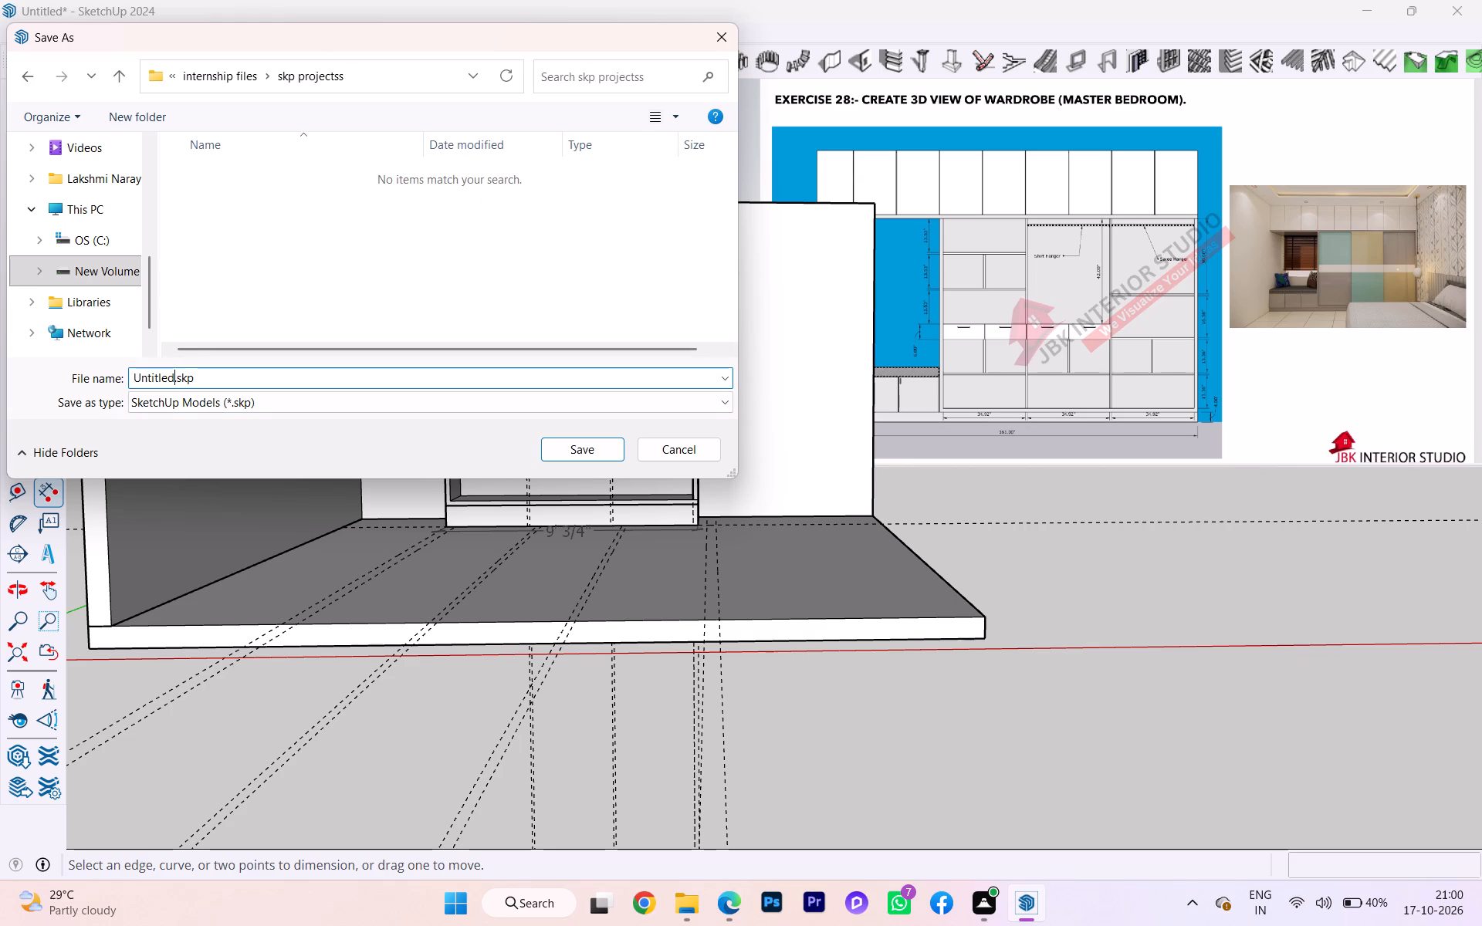
key("BackSpace")
key("BackSpace")
key("BackSpace")
key("BackSpace")
key("BackSpace")
key("BackSpace")
key("BackSpace")
key("BackSpace")
key("BackSpace")
key("BackSpace")
key("BackSpace")
key("BackSpace")
key("BackSpace")
key("BackSpace")
key("BackSpace")
key("alt+Tab")
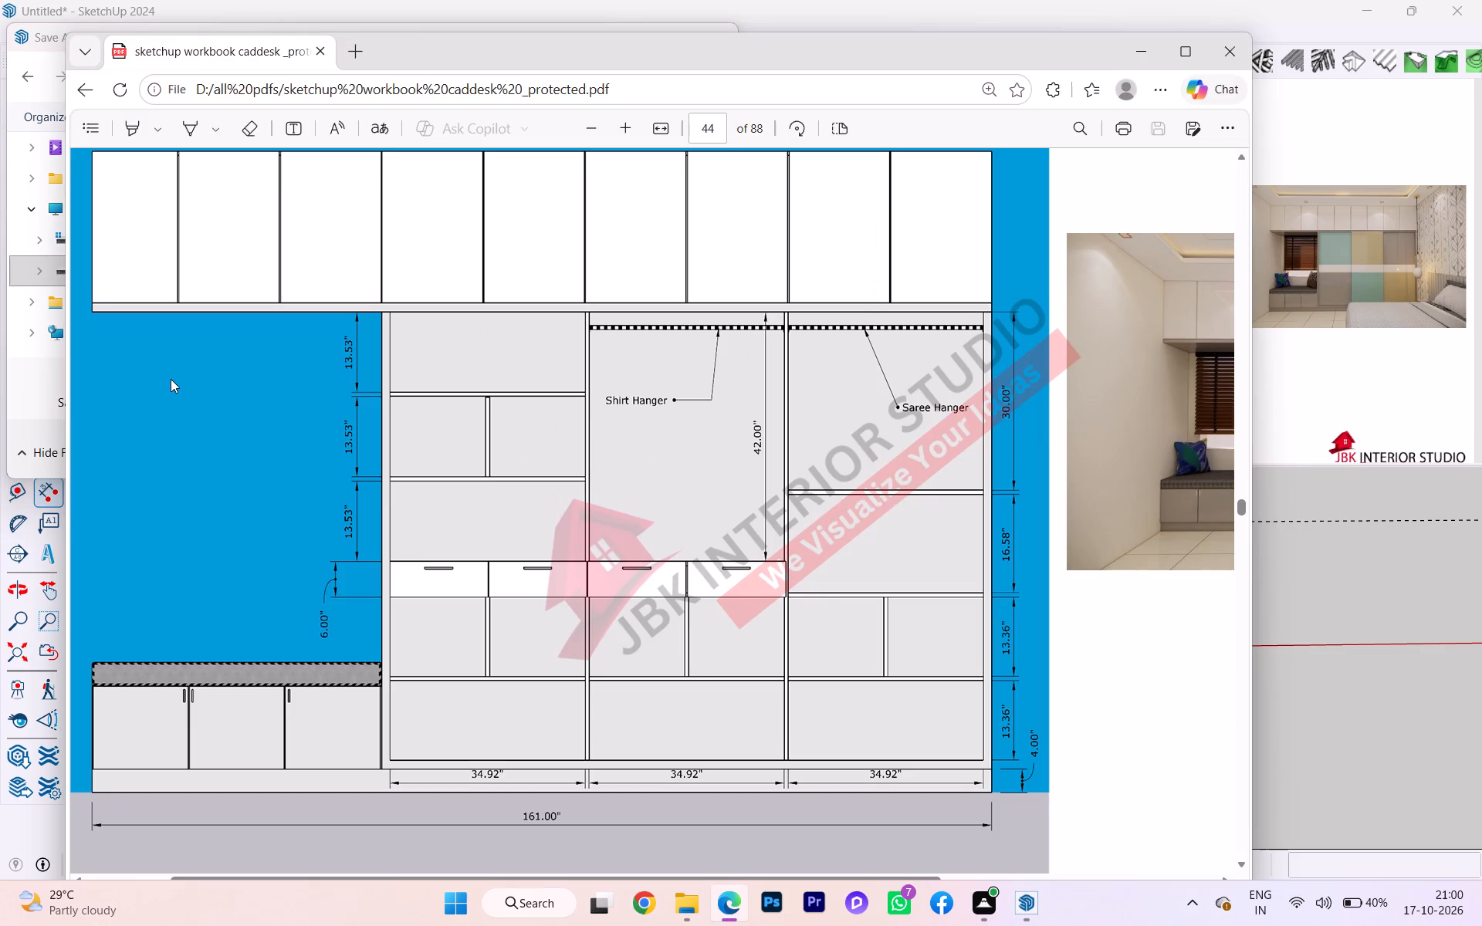
scroll(530, 277, "up", 5)
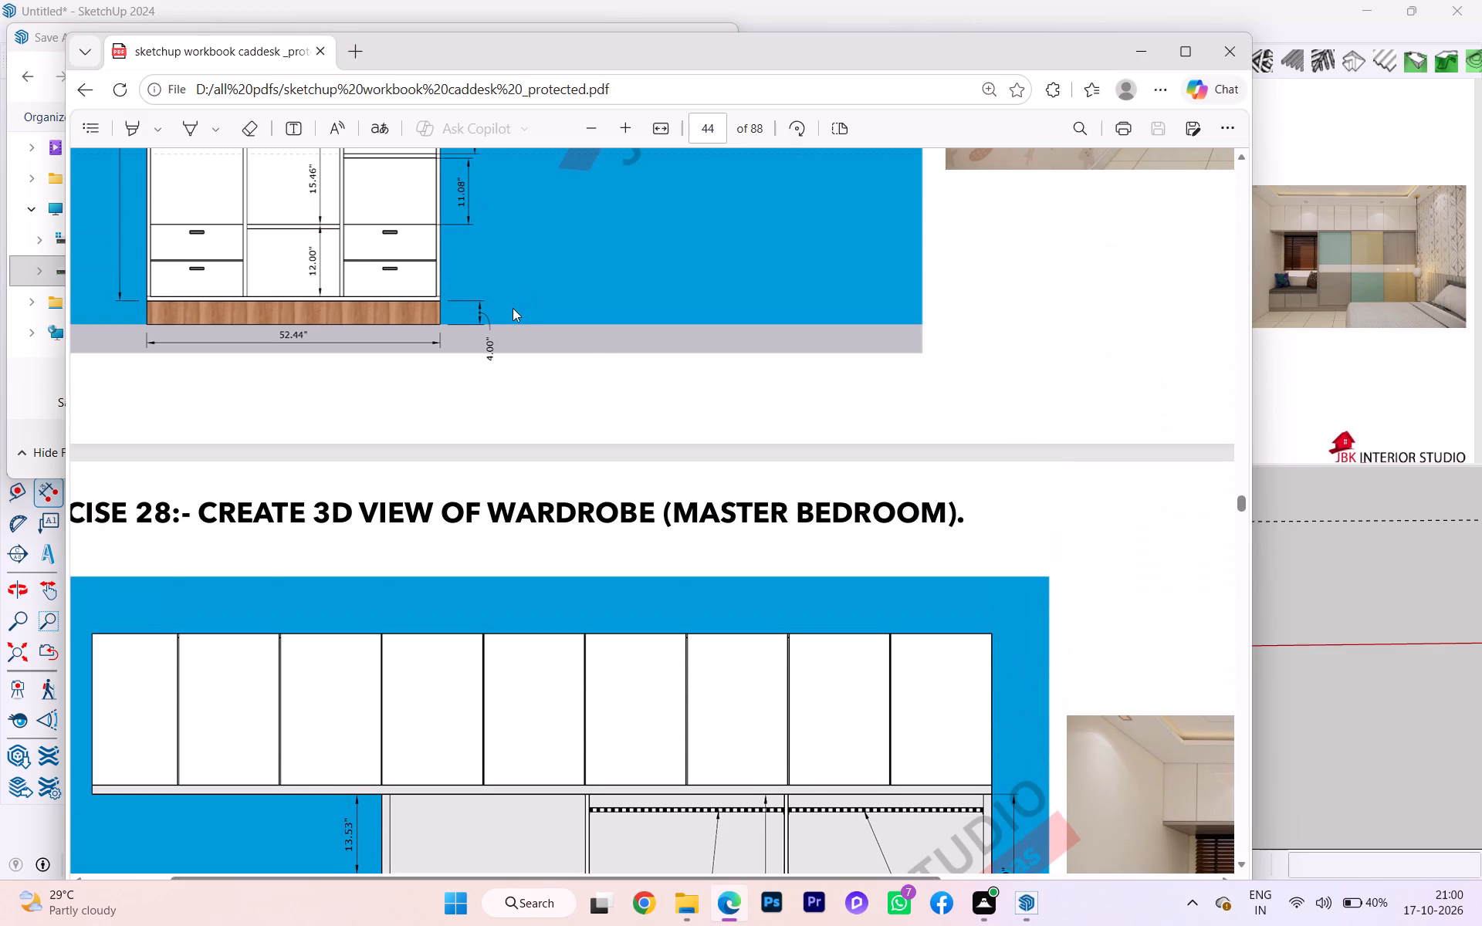
key("alt+Tab")
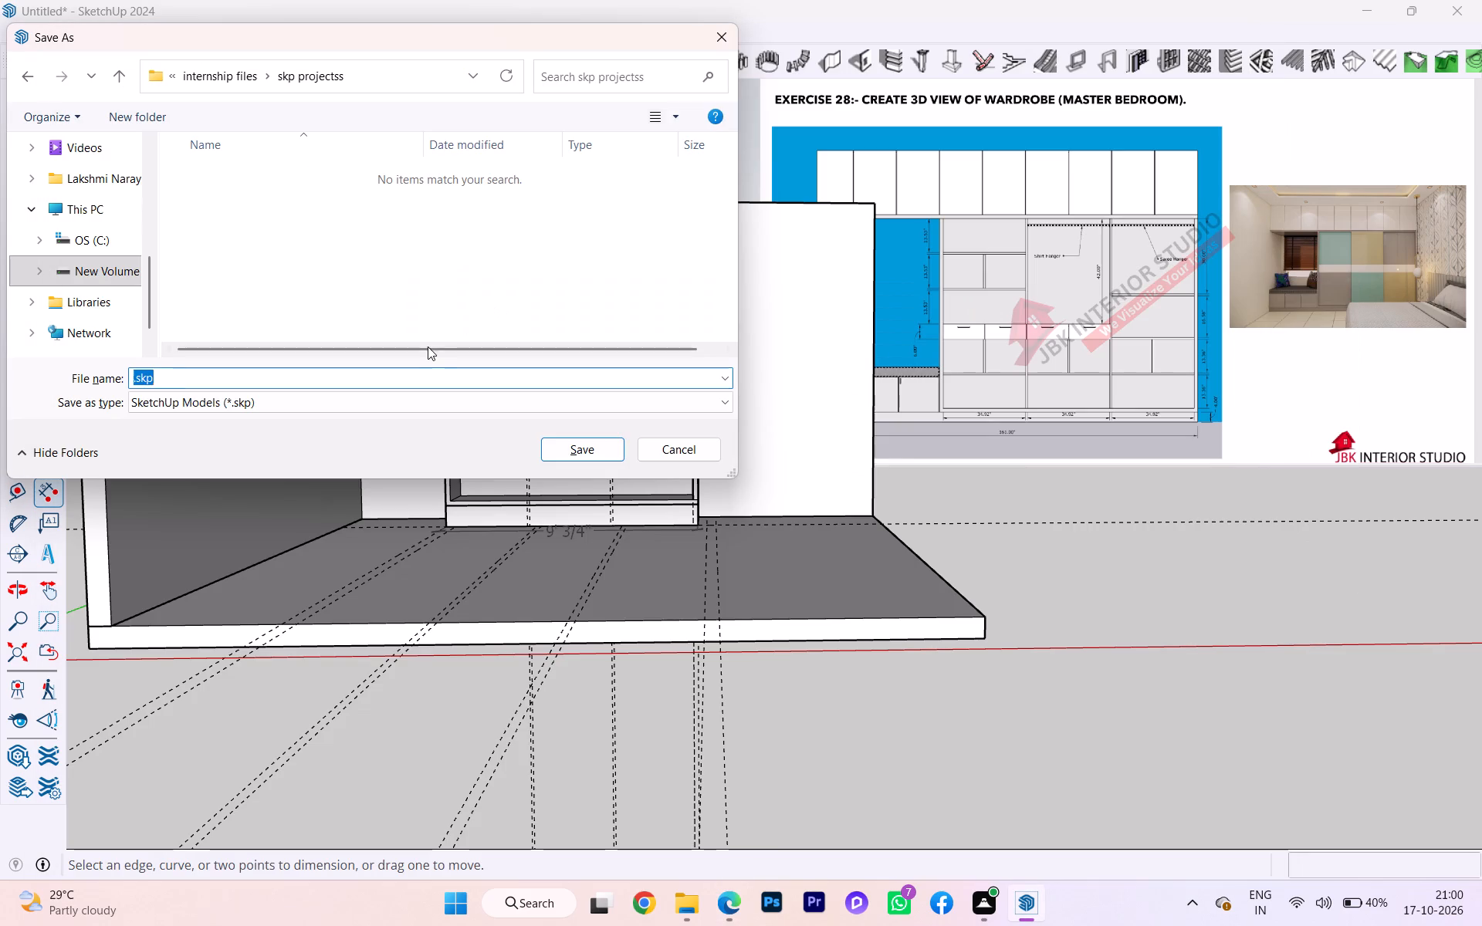
type("master bedroom")
key("space")
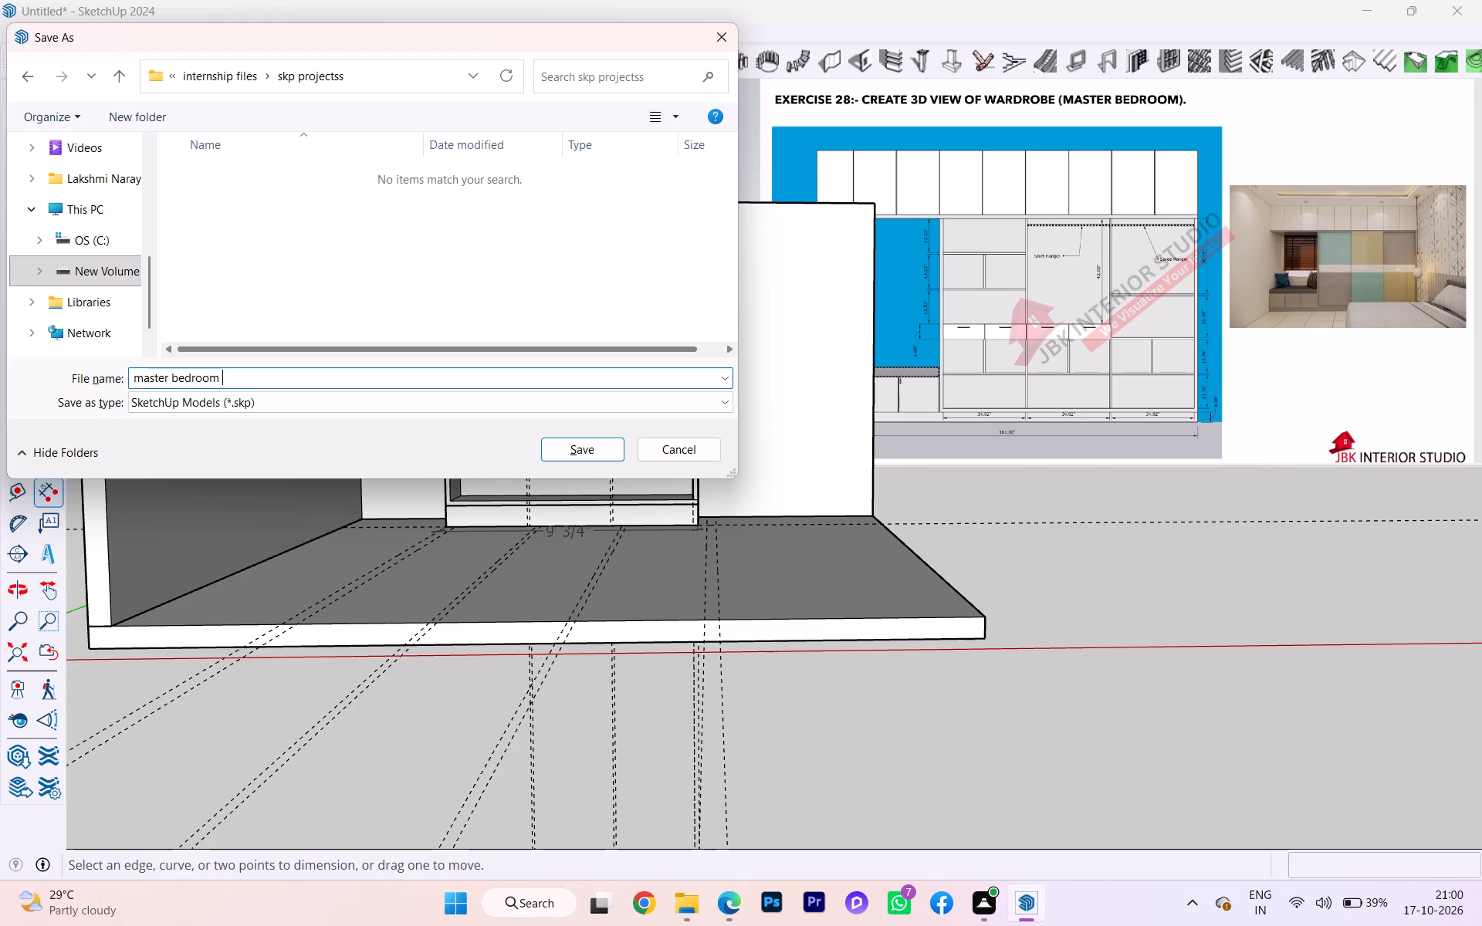
type("wadrobe")
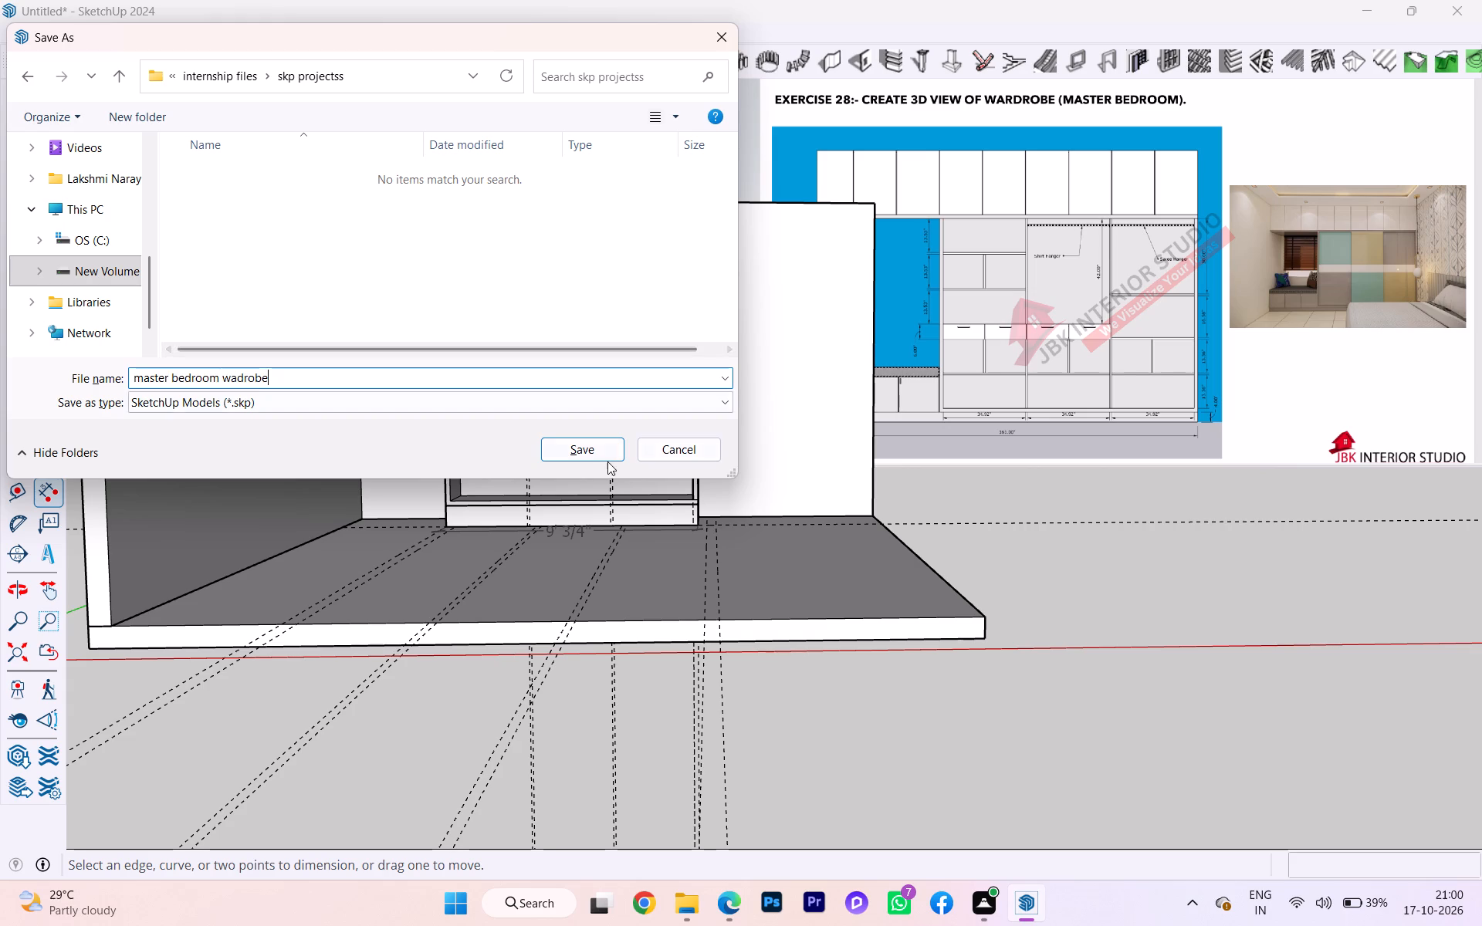
left_click(581, 451)
Examine the wardrobe within the room and the upper corner where its side panel meets the top.
scroll(645, 581, "down", 1)
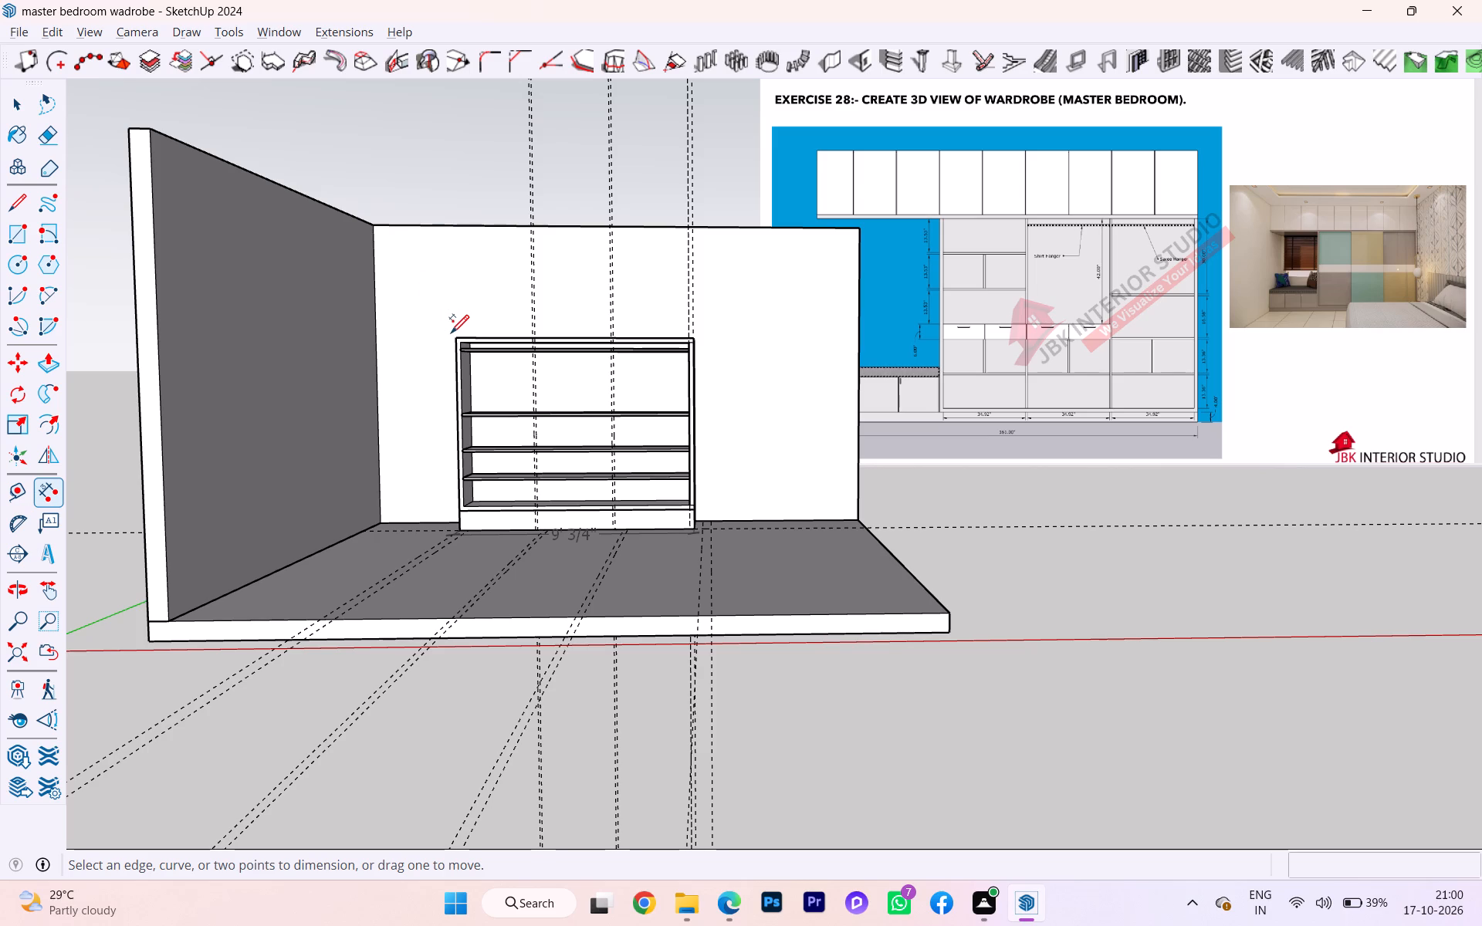
scroll(499, 330, "down", 2)
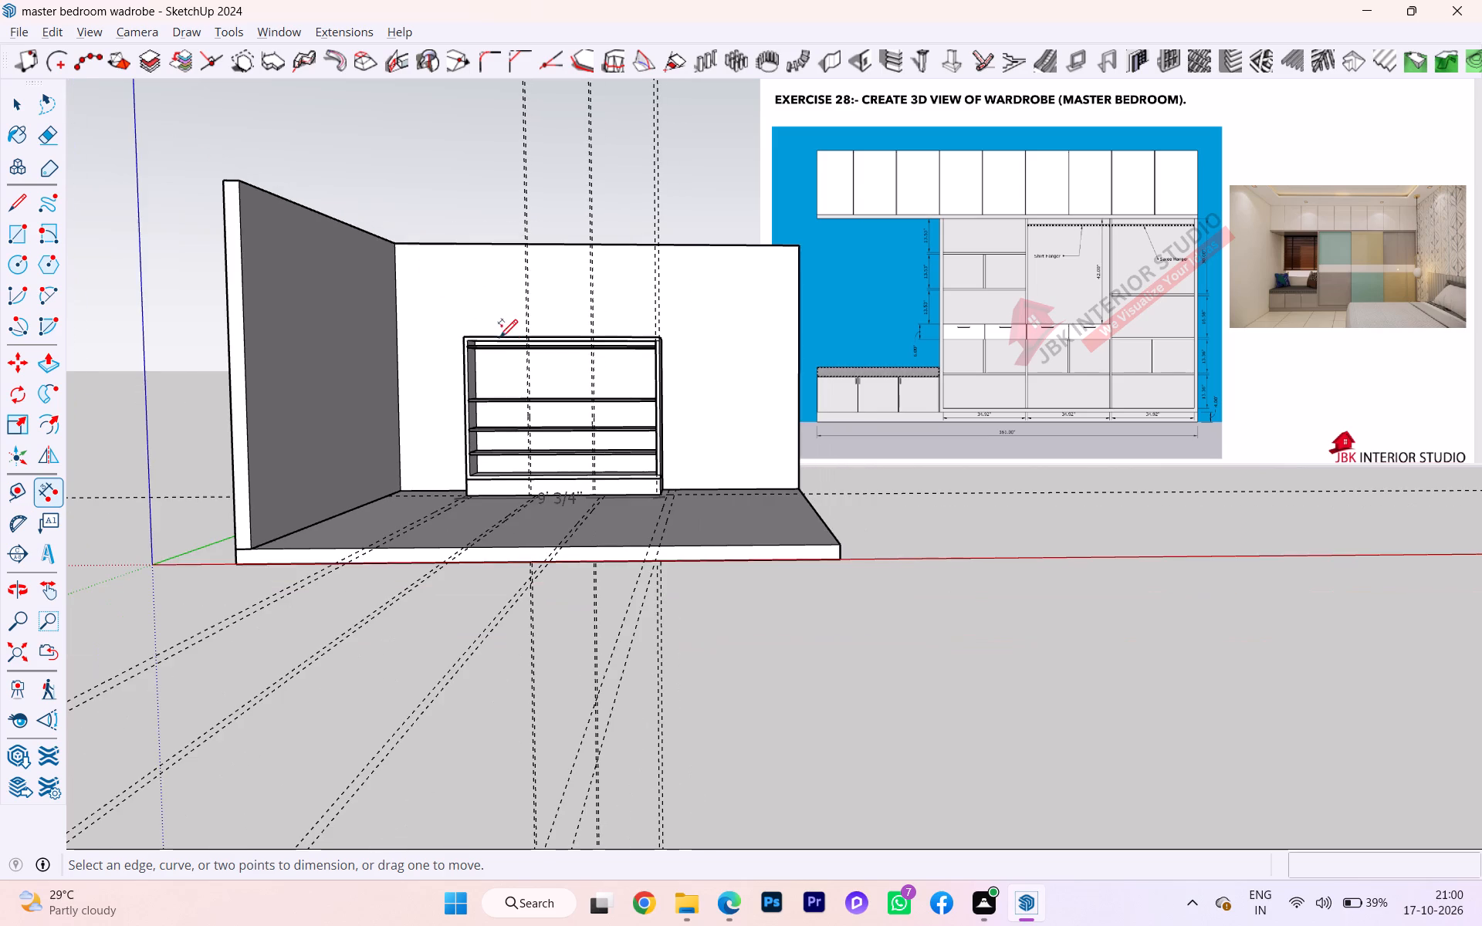
scroll(509, 480, "down", 3)
scroll(508, 516, "up", 2)
scroll(509, 519, "down", 1)
scroll(678, 330, "up", 3)
scroll(678, 330, "down", 1)
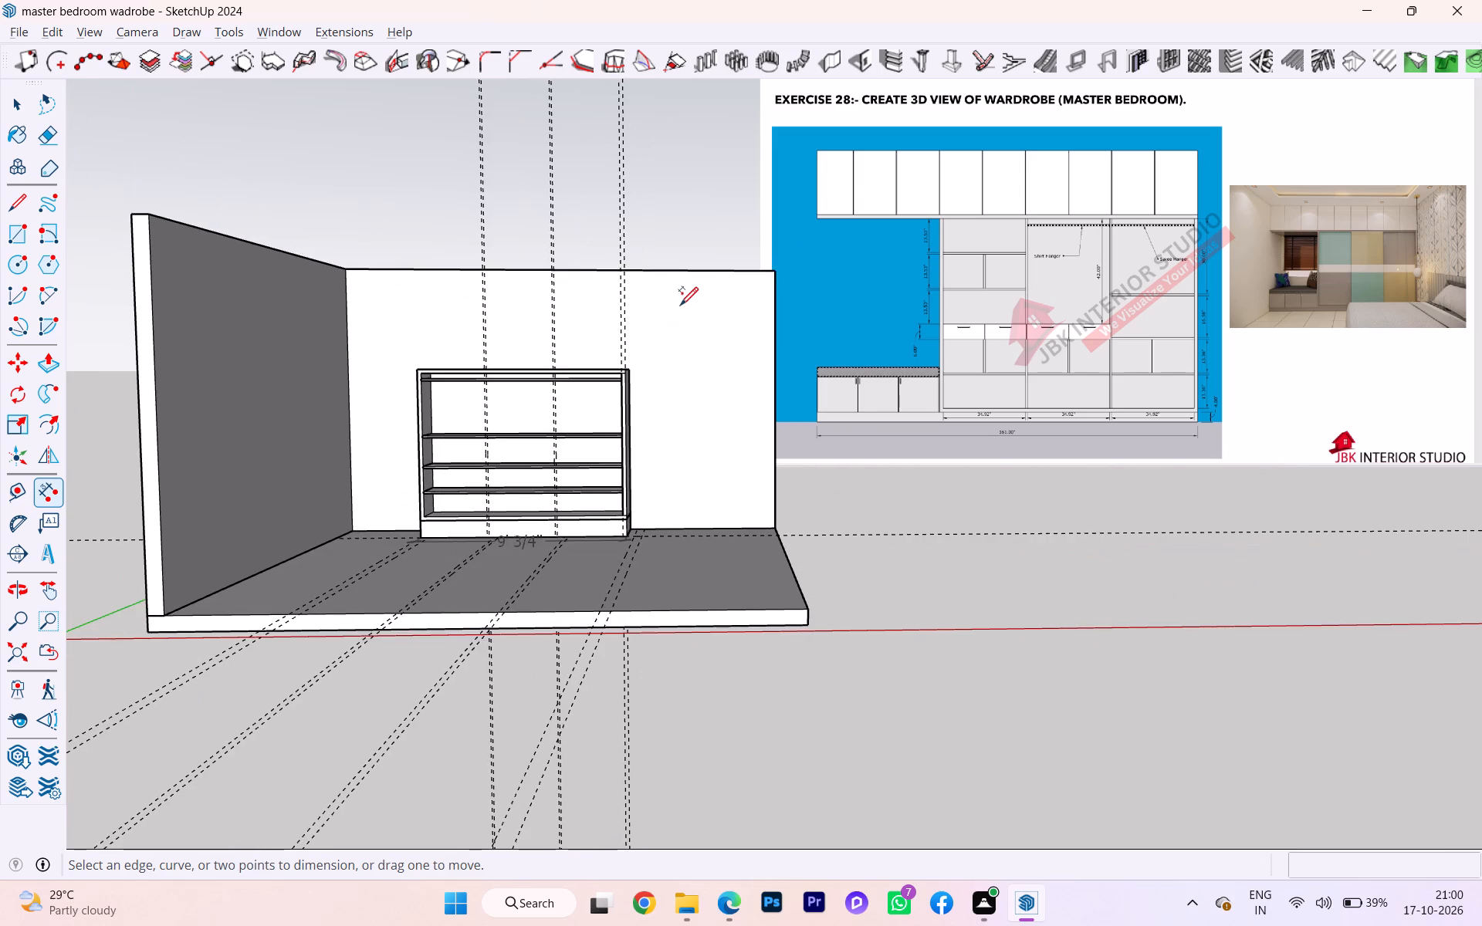
scroll(679, 299, "up", 3)
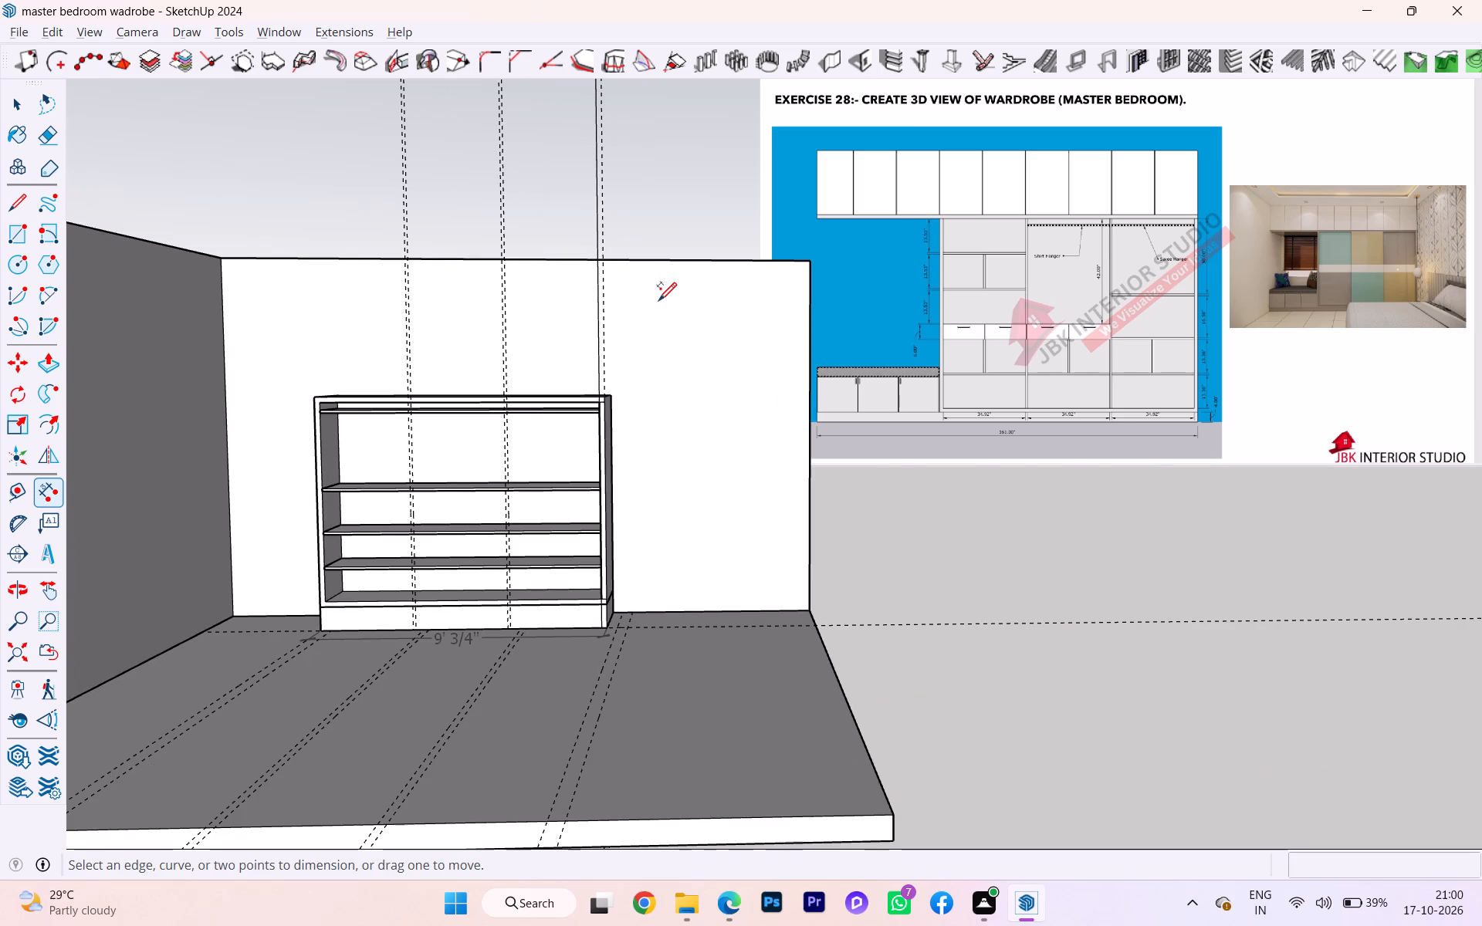
scroll(544, 383, "up", 3)
scroll(589, 395, "down", 2)
scroll(661, 404, "up", 6)
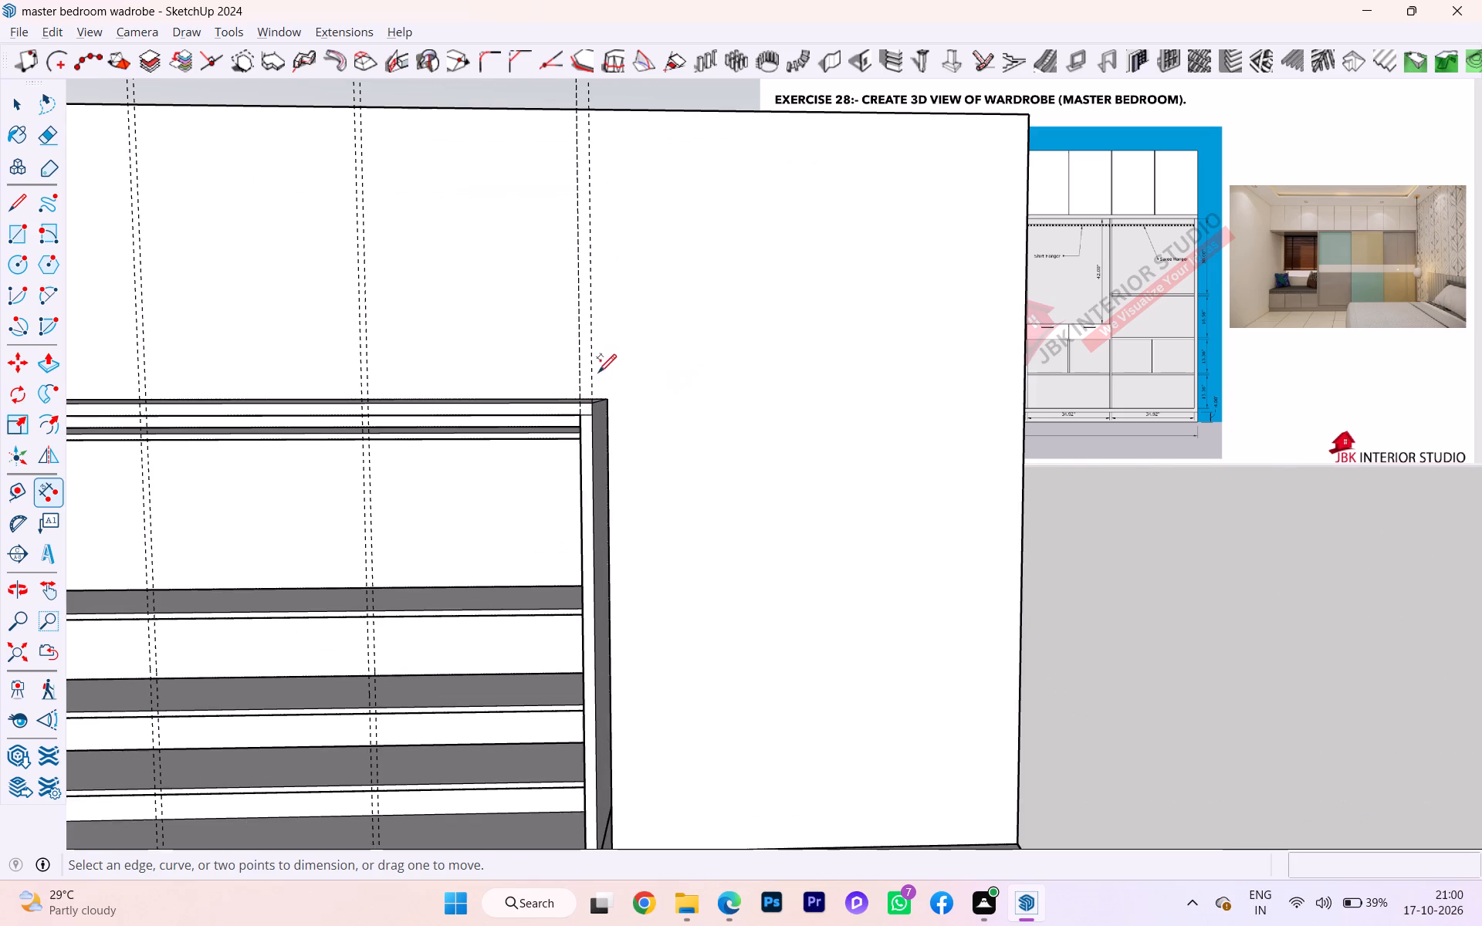
scroll(608, 362, "down", 4)
scroll(624, 418, "up", 1)
middle_click_drag(595, 419, 421, 431)
scroll(421, 426, "up", 2)
scroll(439, 414, "down", 5)
scroll(484, 420, "up", 6)
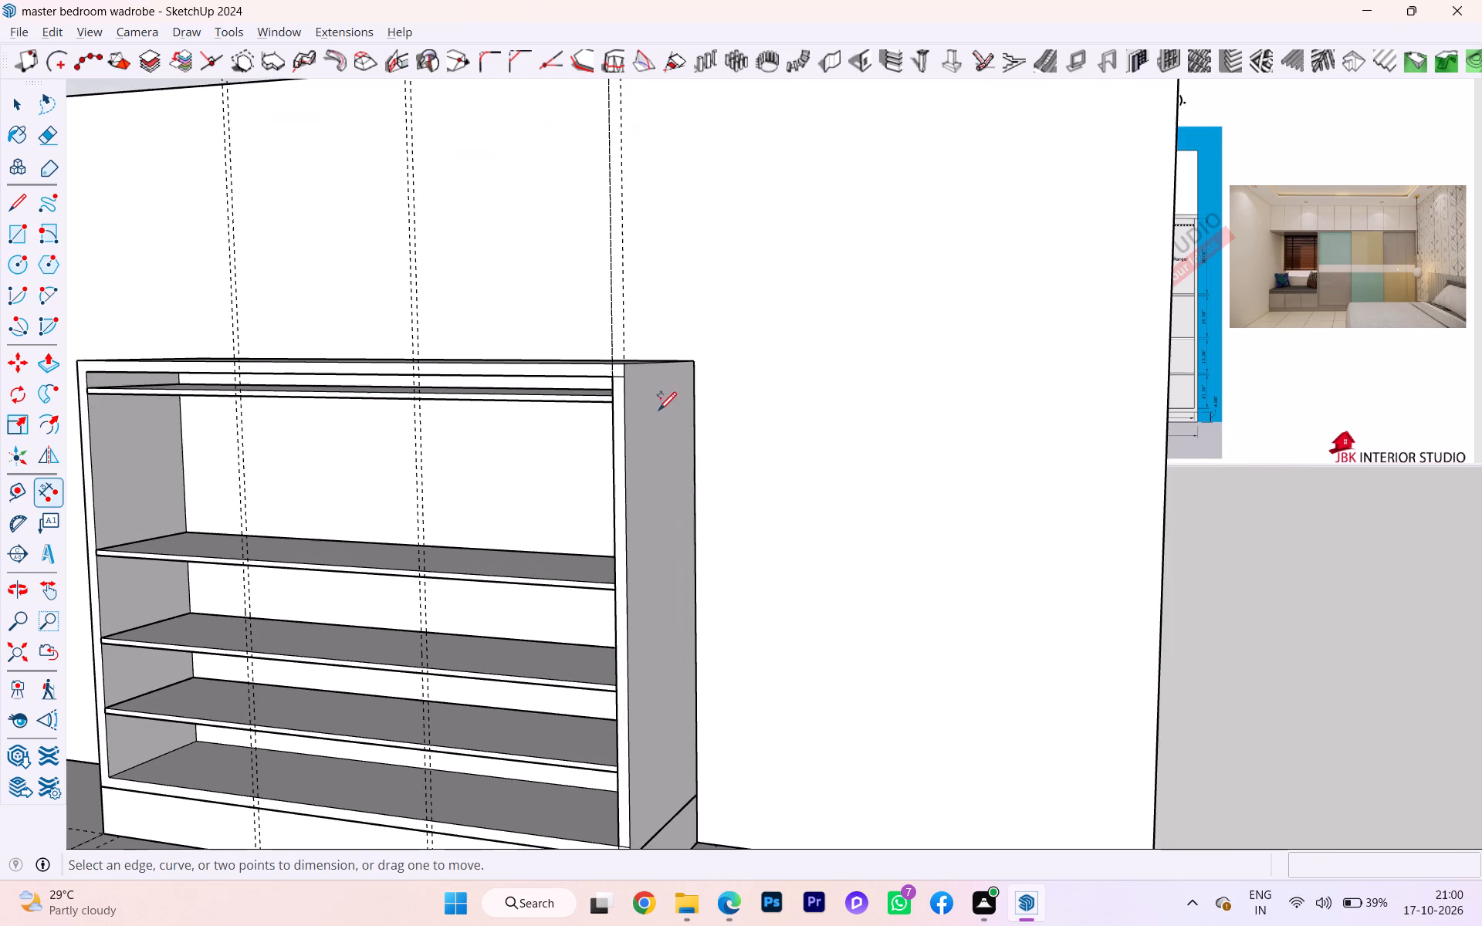
scroll(641, 397, "up", 2)
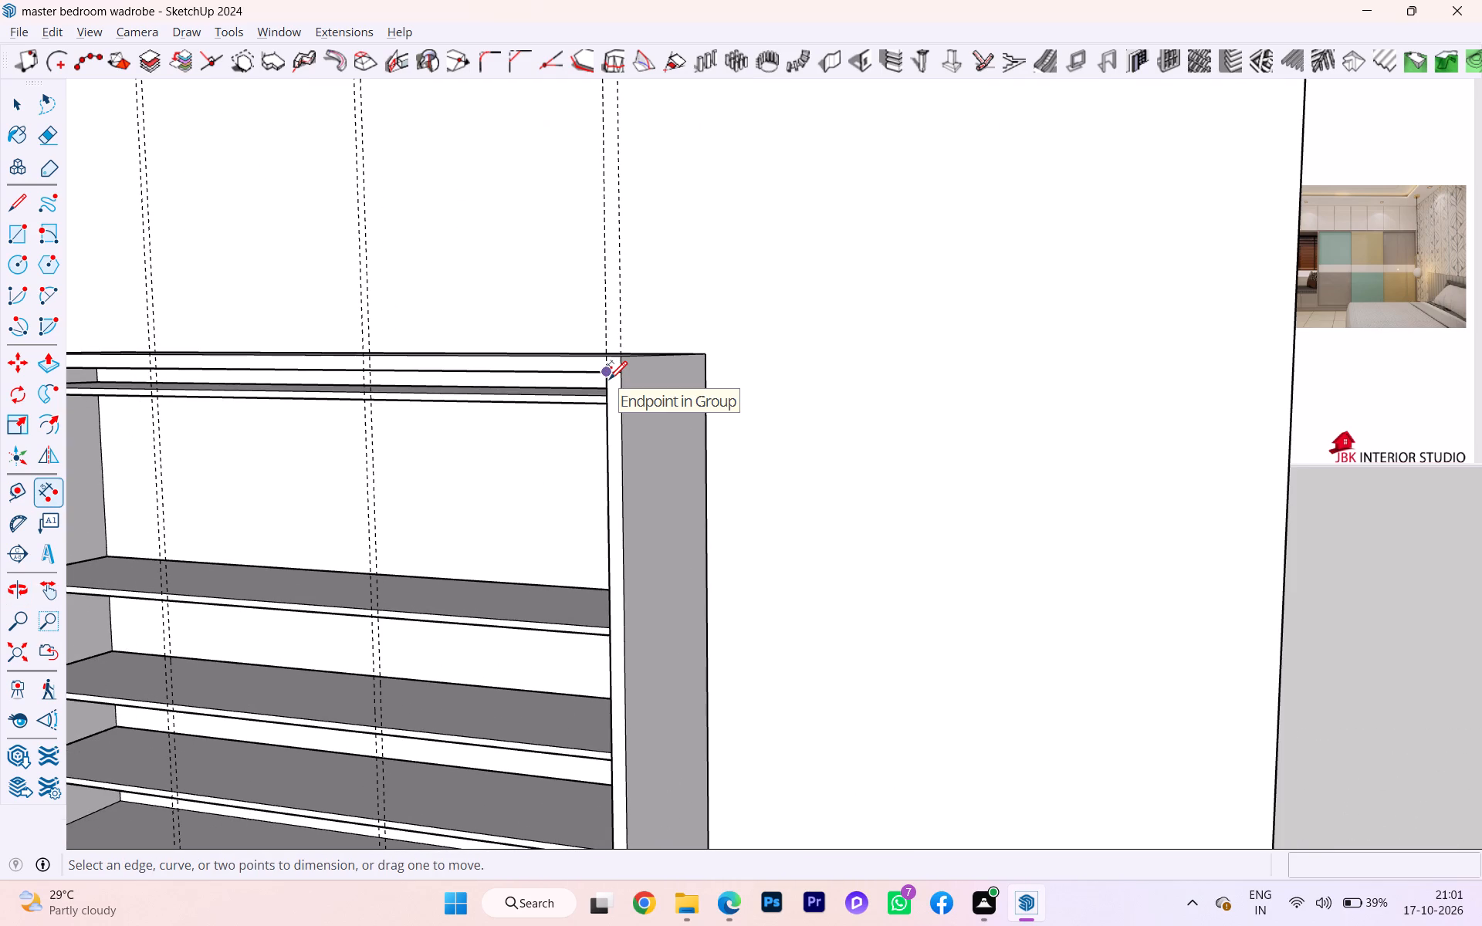
scroll(607, 384, "down", 1)
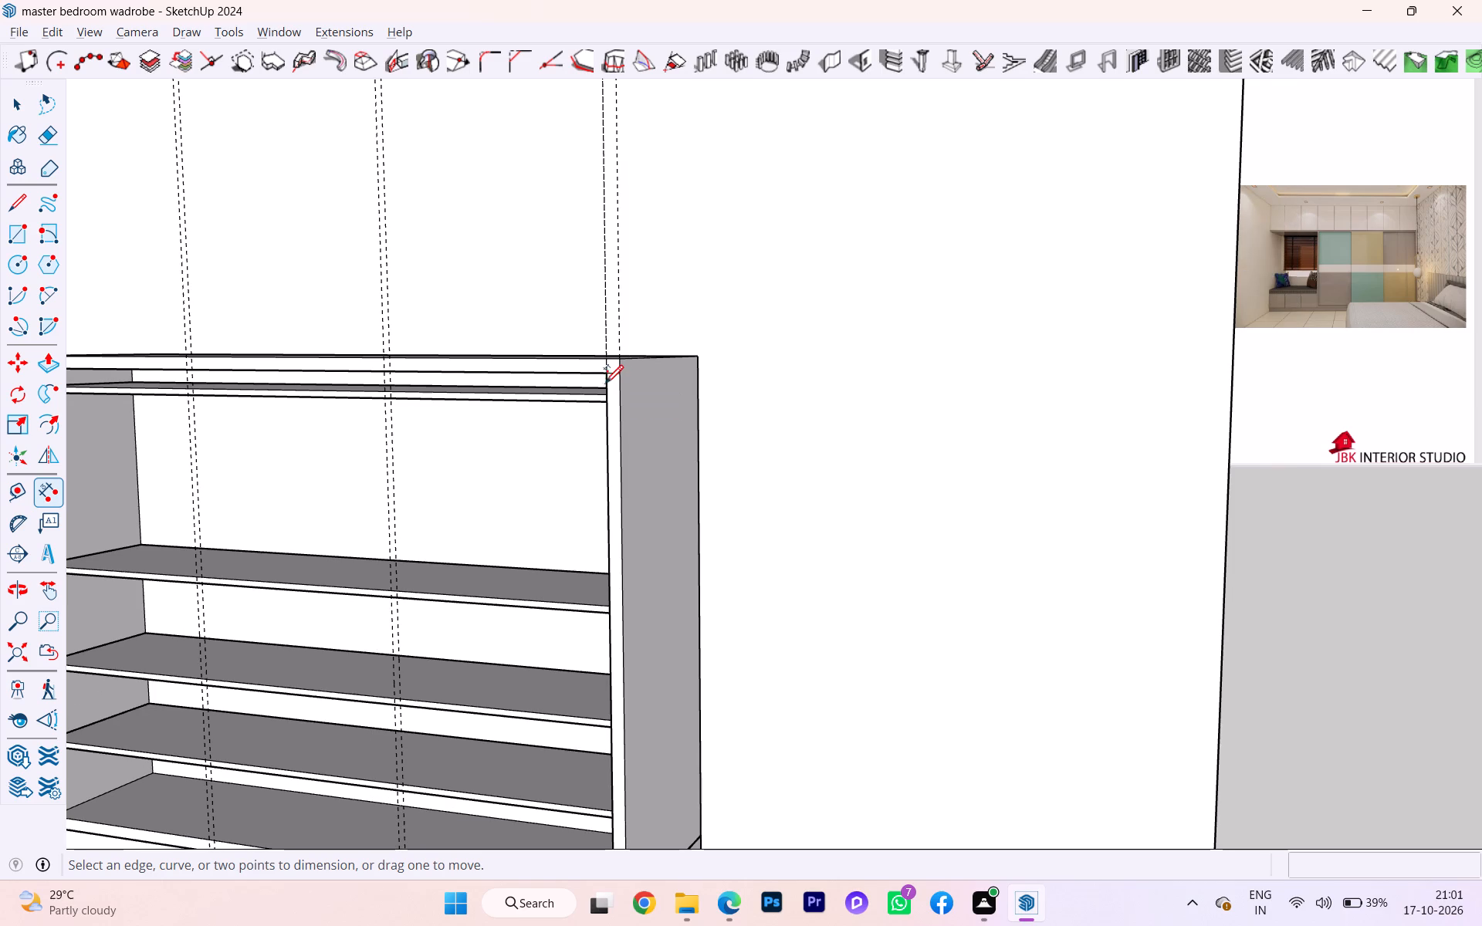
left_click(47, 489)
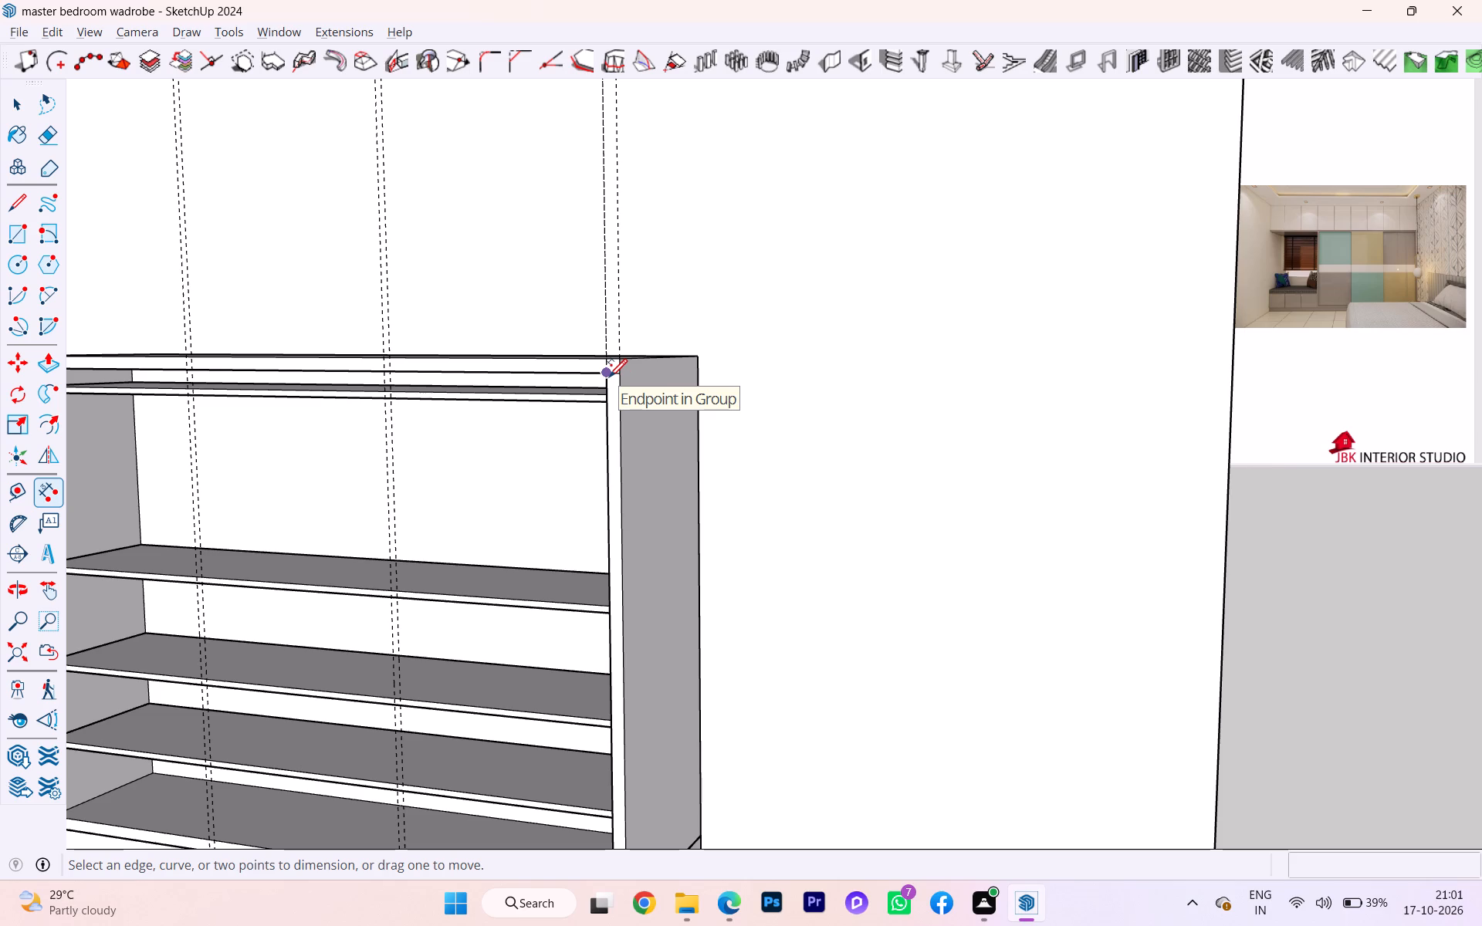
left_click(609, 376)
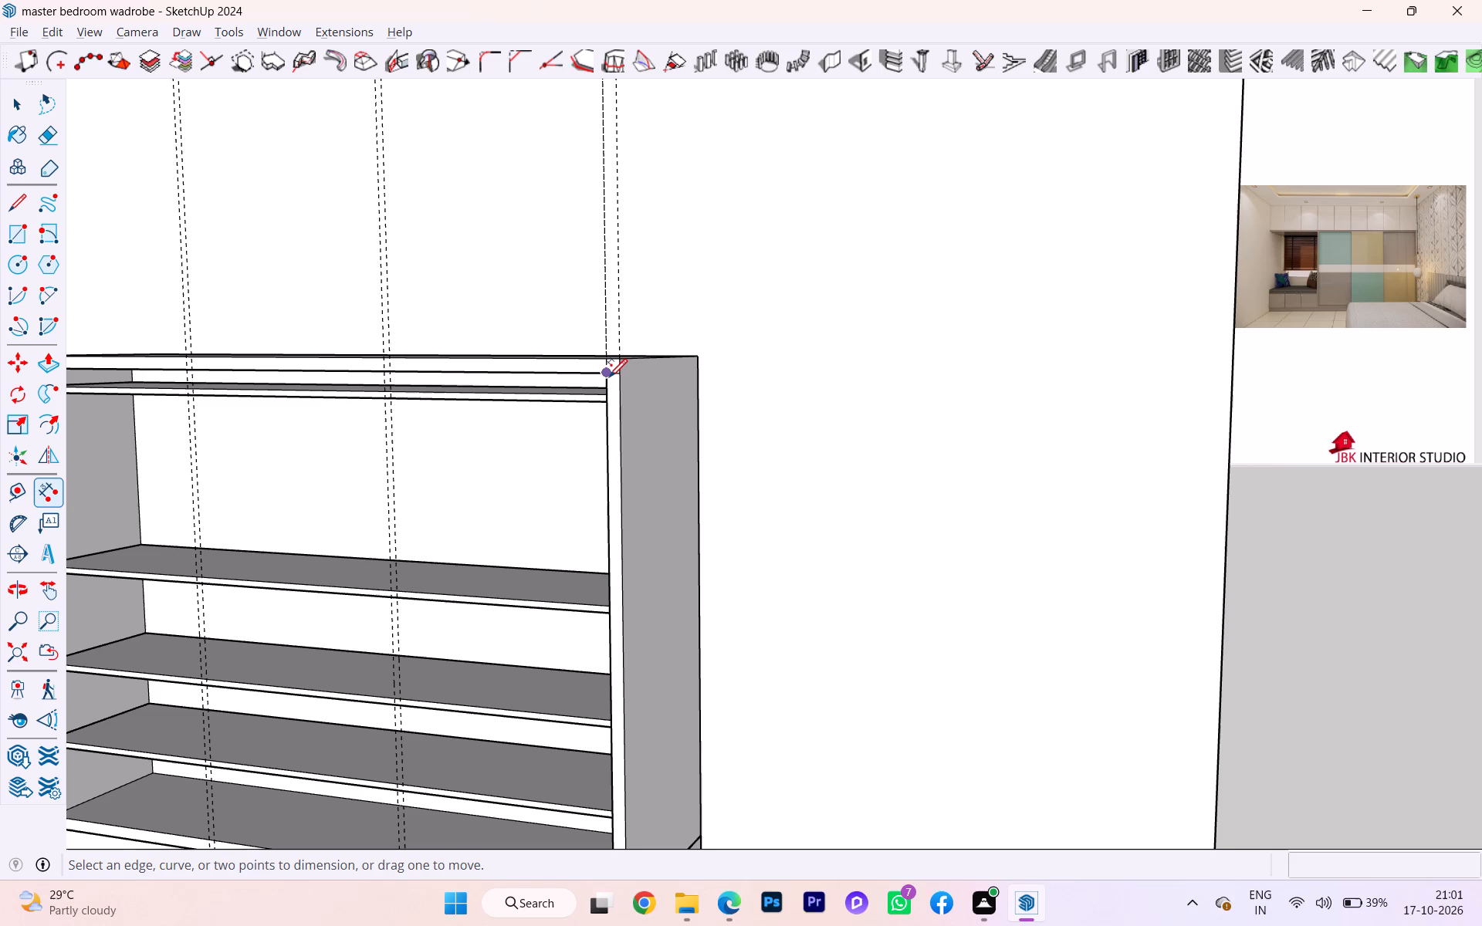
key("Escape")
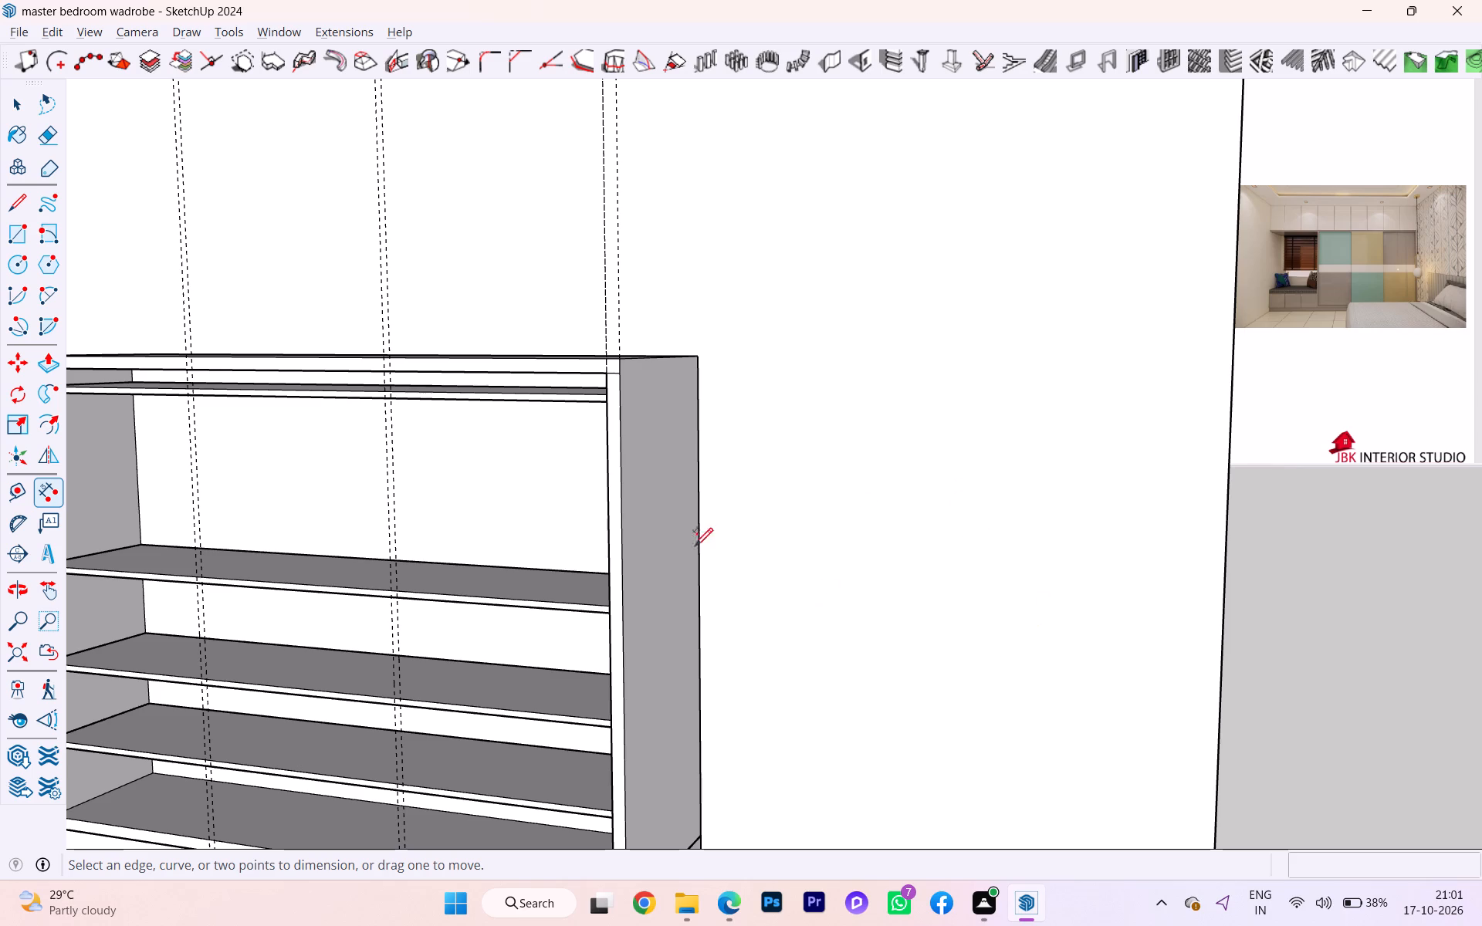
Examine the wardrobe's shelf arrangement from the front, above and below, alongside the reference elevation.
scroll(705, 546, "down", 4)
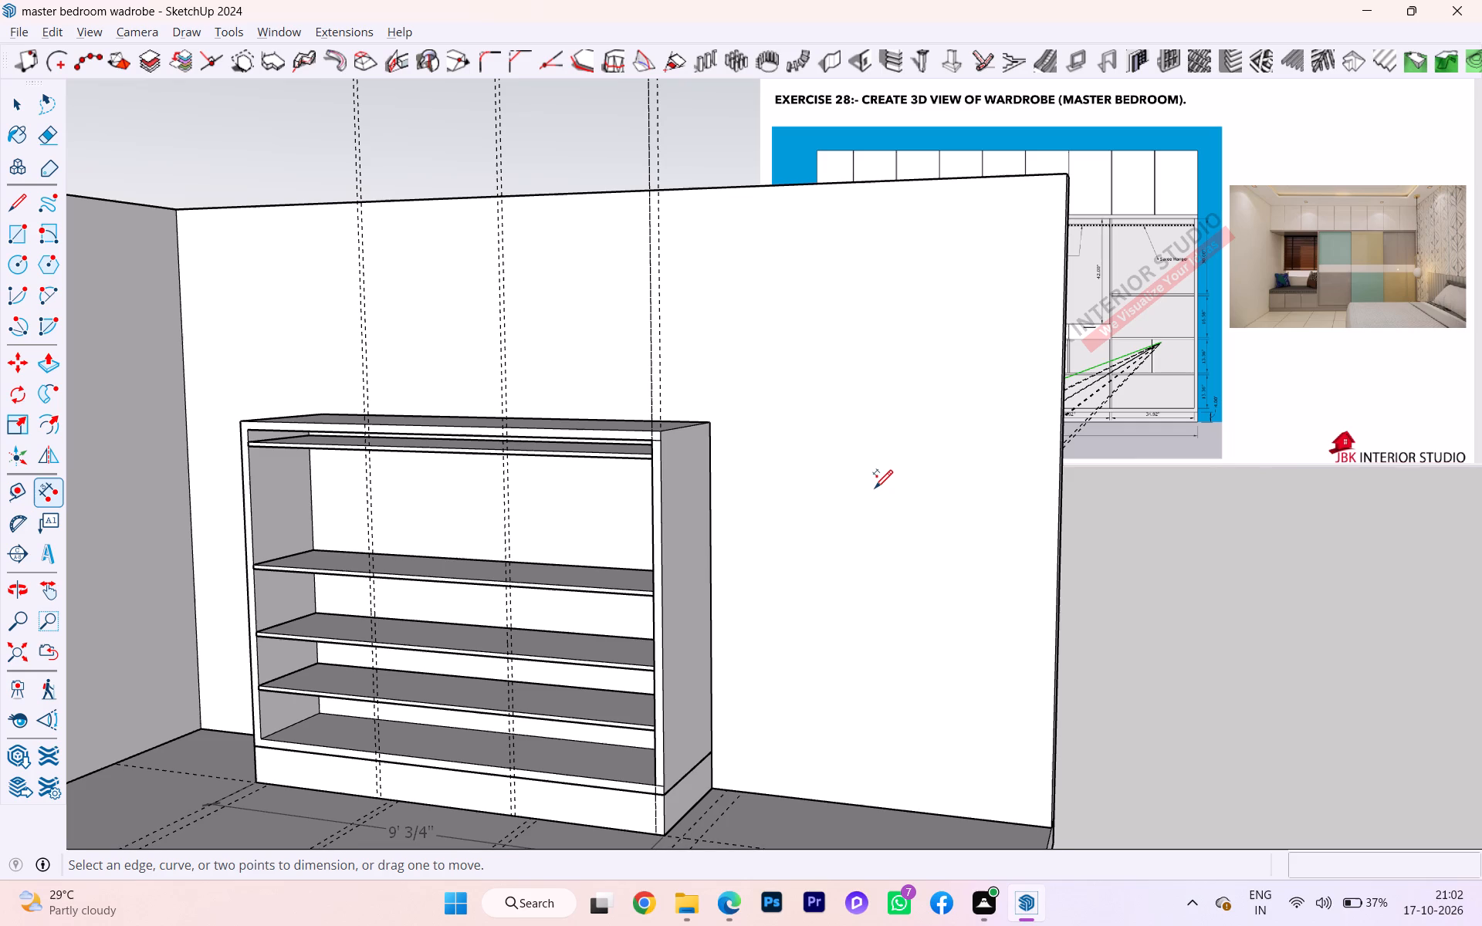
scroll(875, 488, "down", 1)
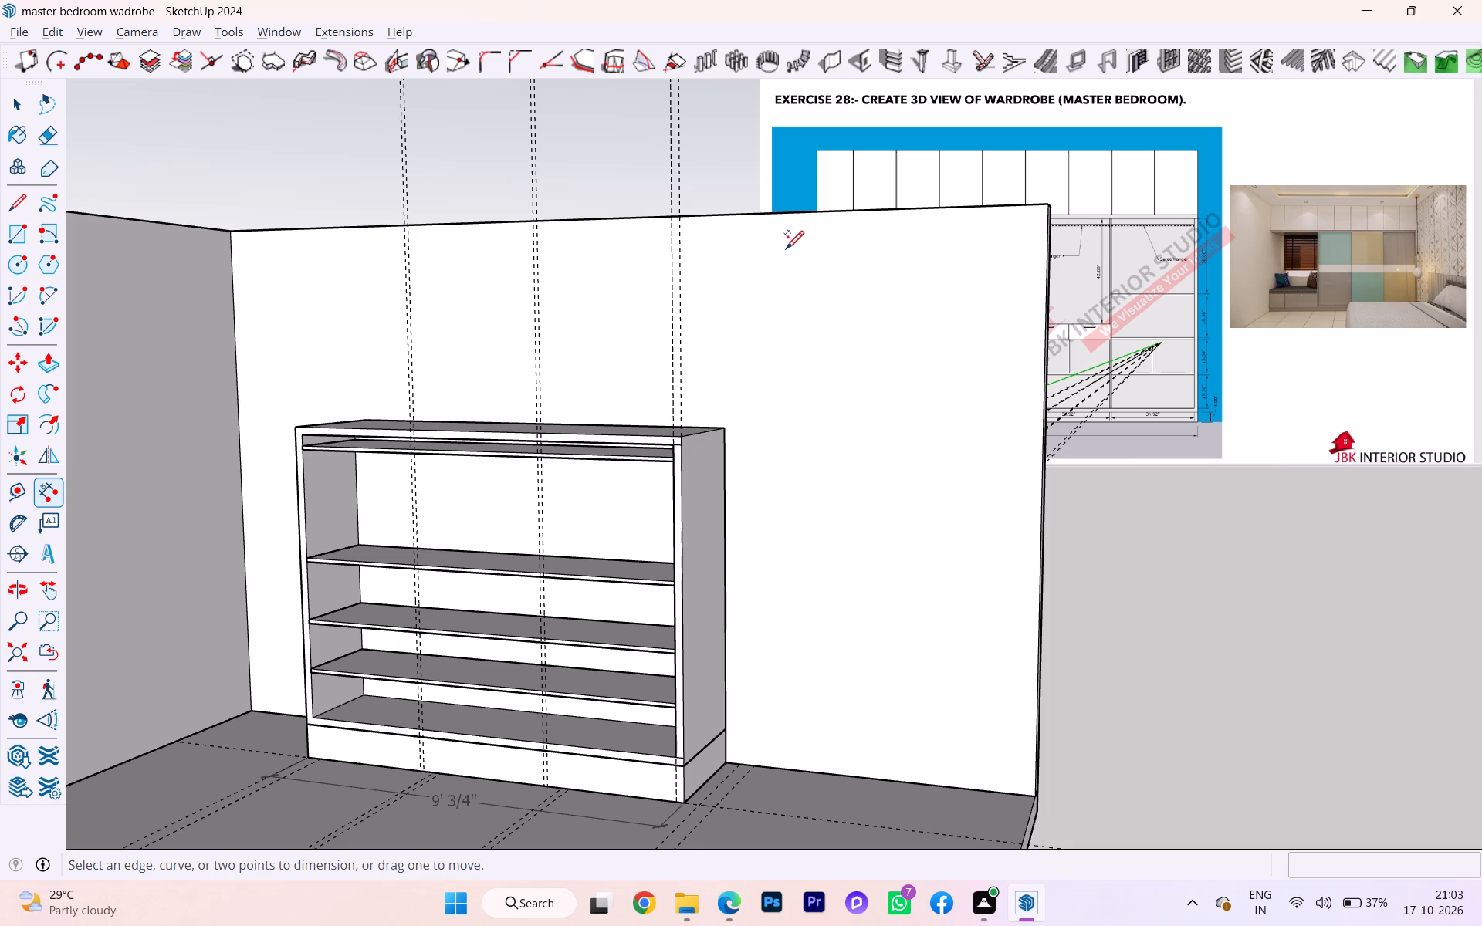
scroll(786, 249, "down", 1)
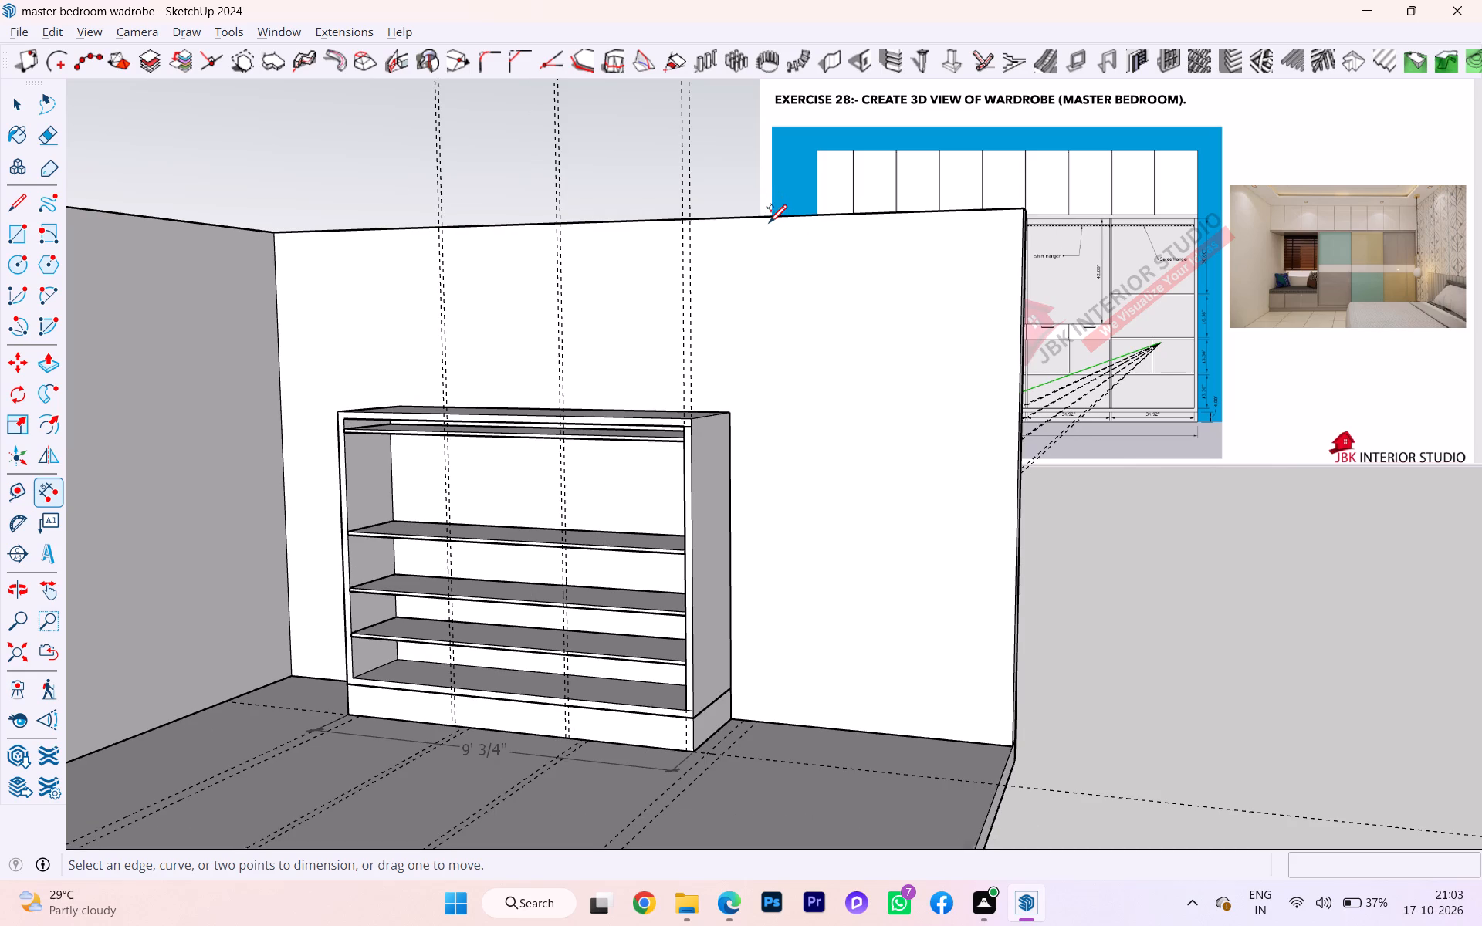
scroll(769, 222, "down", 3)
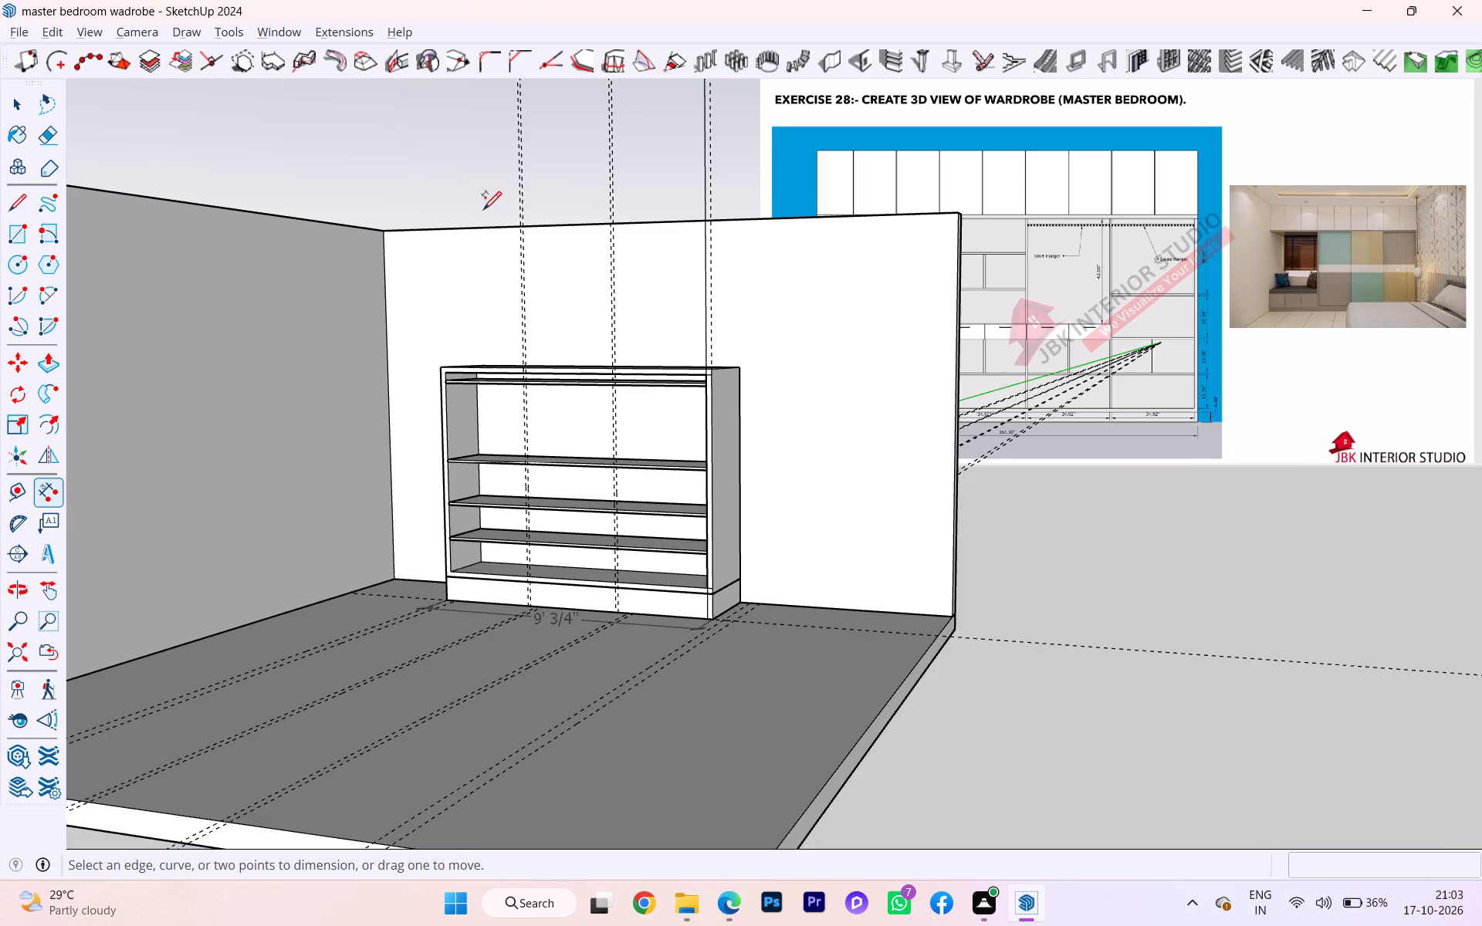
scroll(498, 260, "down", 2)
scroll(641, 325, "up", 3)
scroll(662, 330, "down", 1)
scroll(692, 381, "up", 6)
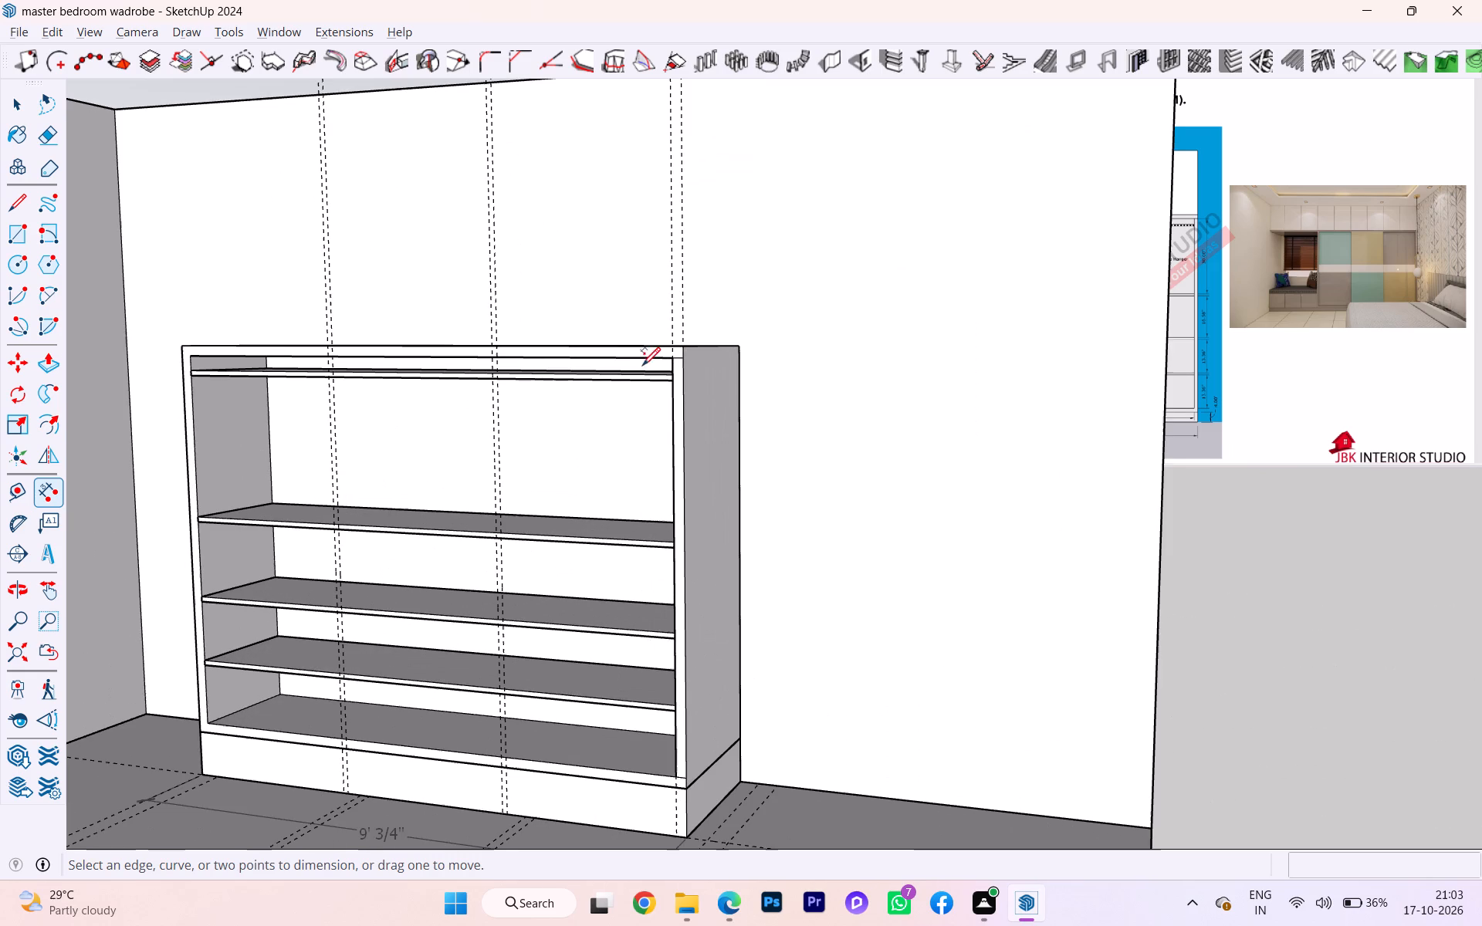
key("space")
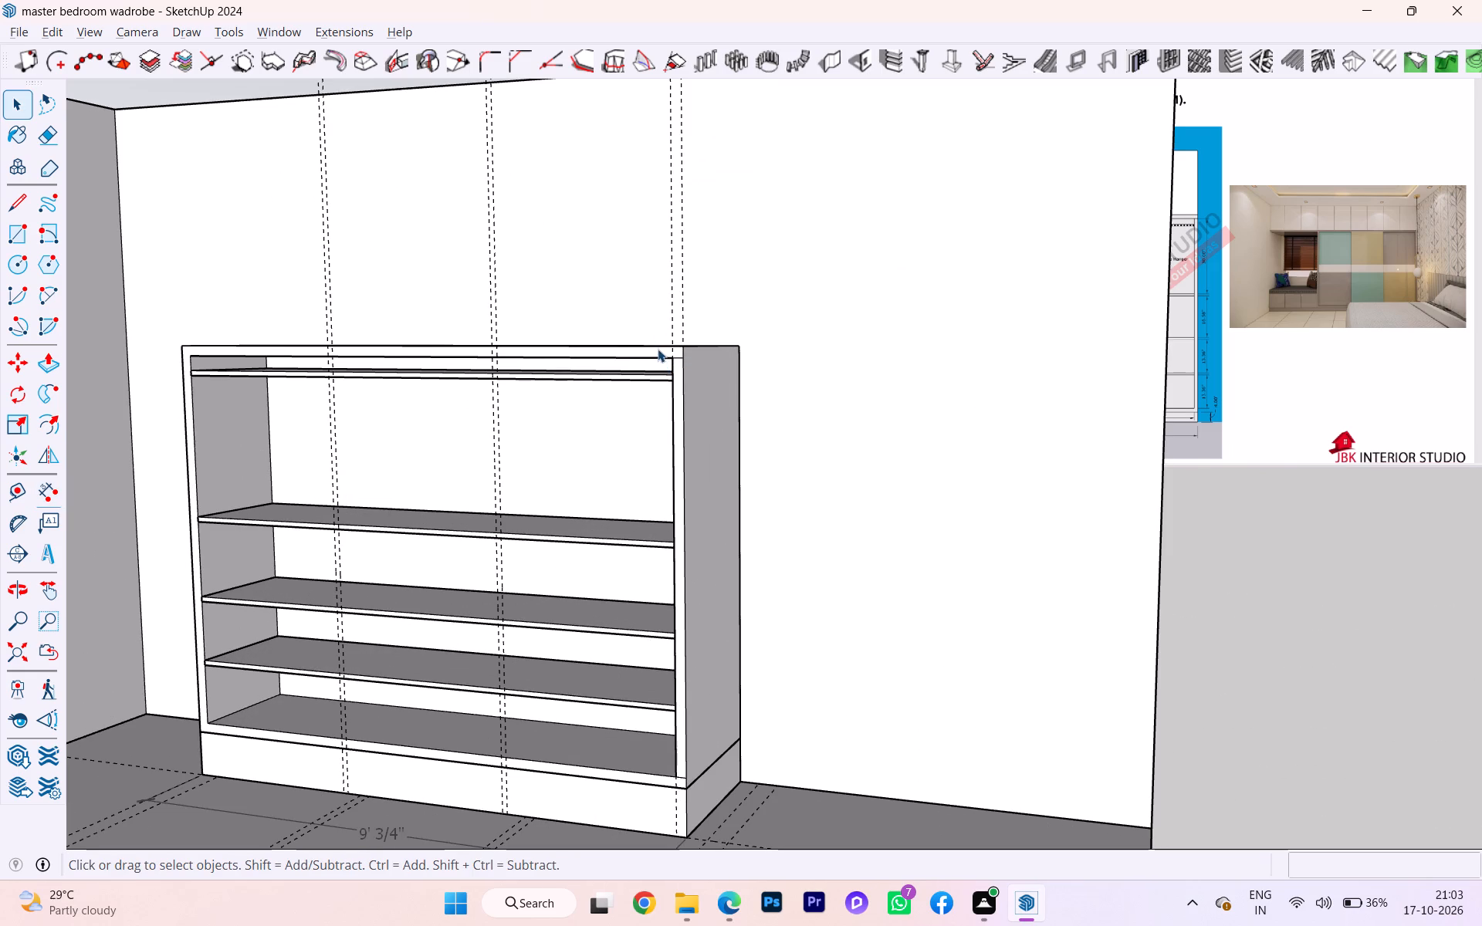
scroll(626, 363, "down", 1)
scroll(641, 361, "up", 3)
scroll(662, 373, "down", 1)
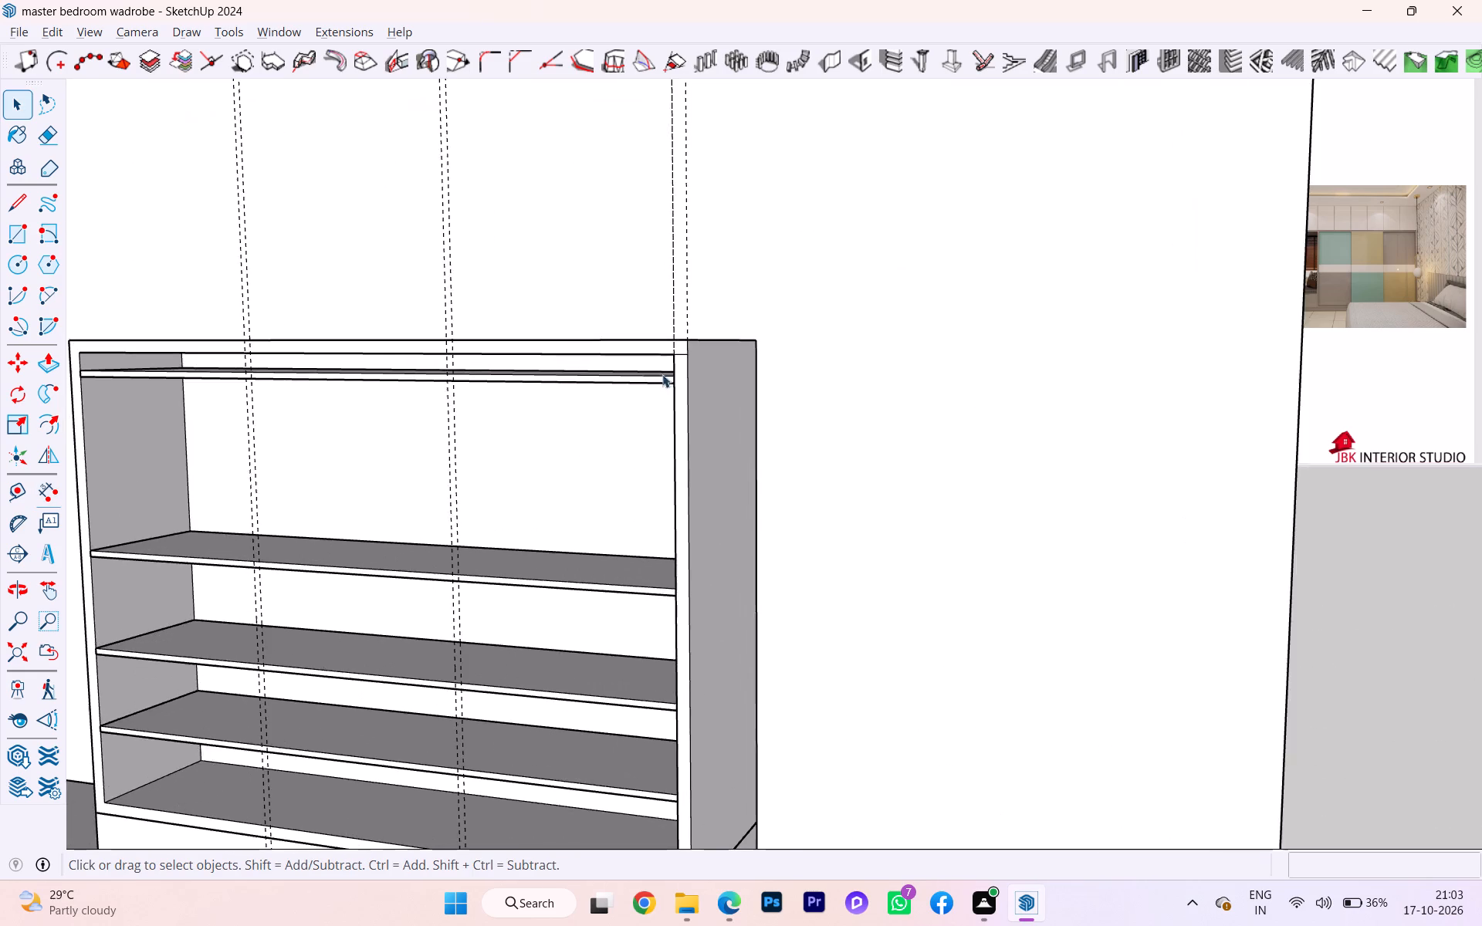
scroll(649, 390, "down", 1)
middle_click_drag(648, 390, 727, 340)
scroll(661, 349, "up", 1)
scroll(661, 349, "down", 1)
scroll(661, 349, "up", 1)
scroll(657, 357, "down", 1)
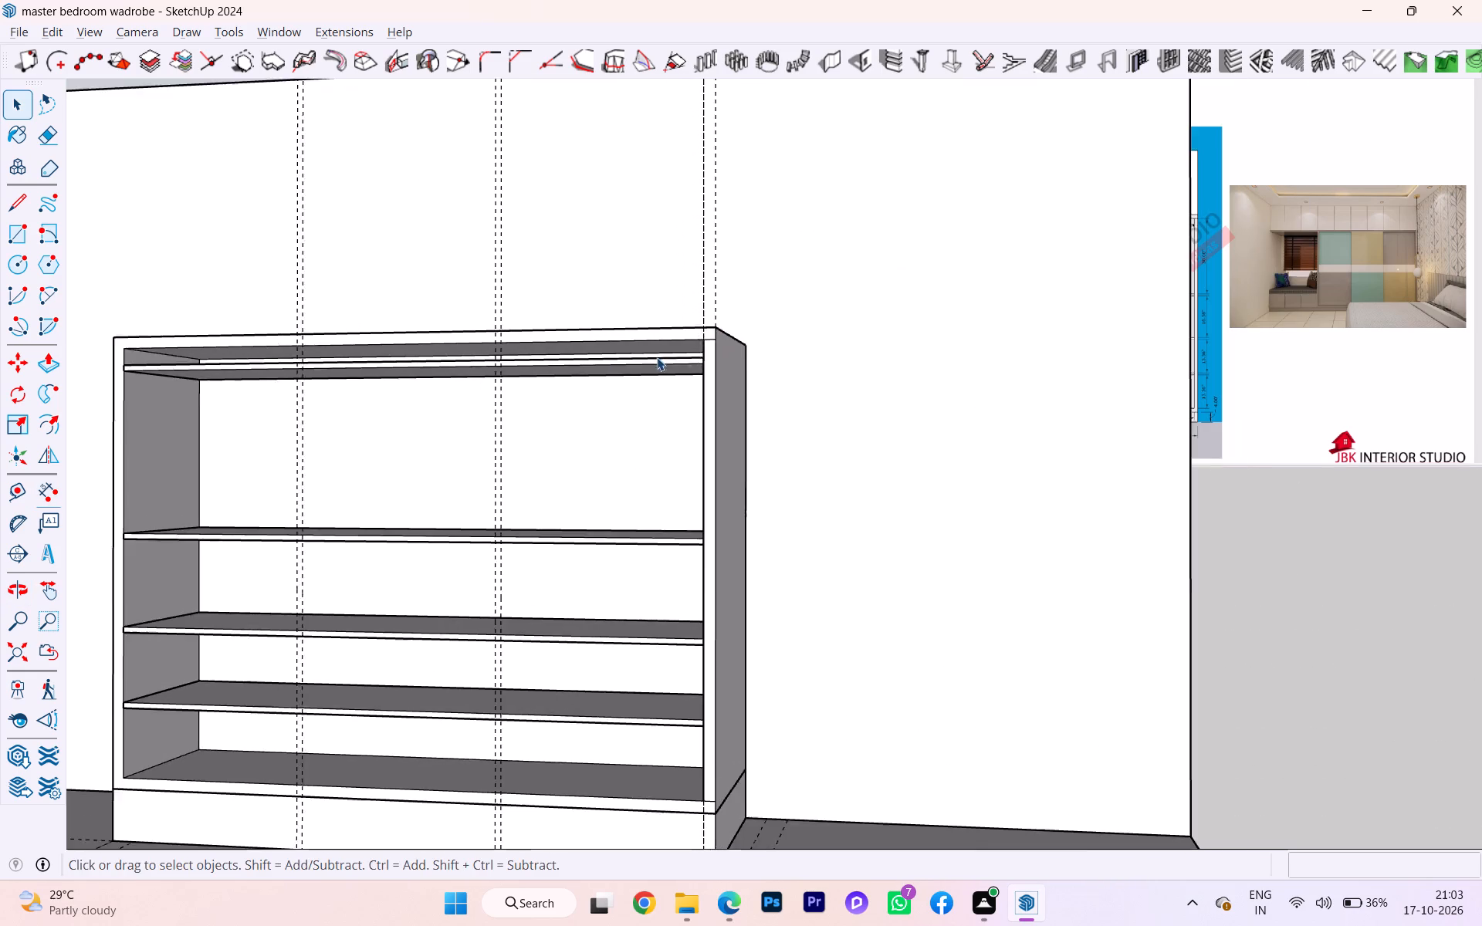
middle_click_drag(657, 360, 706, 510)
scroll(563, 364, "down", 2)
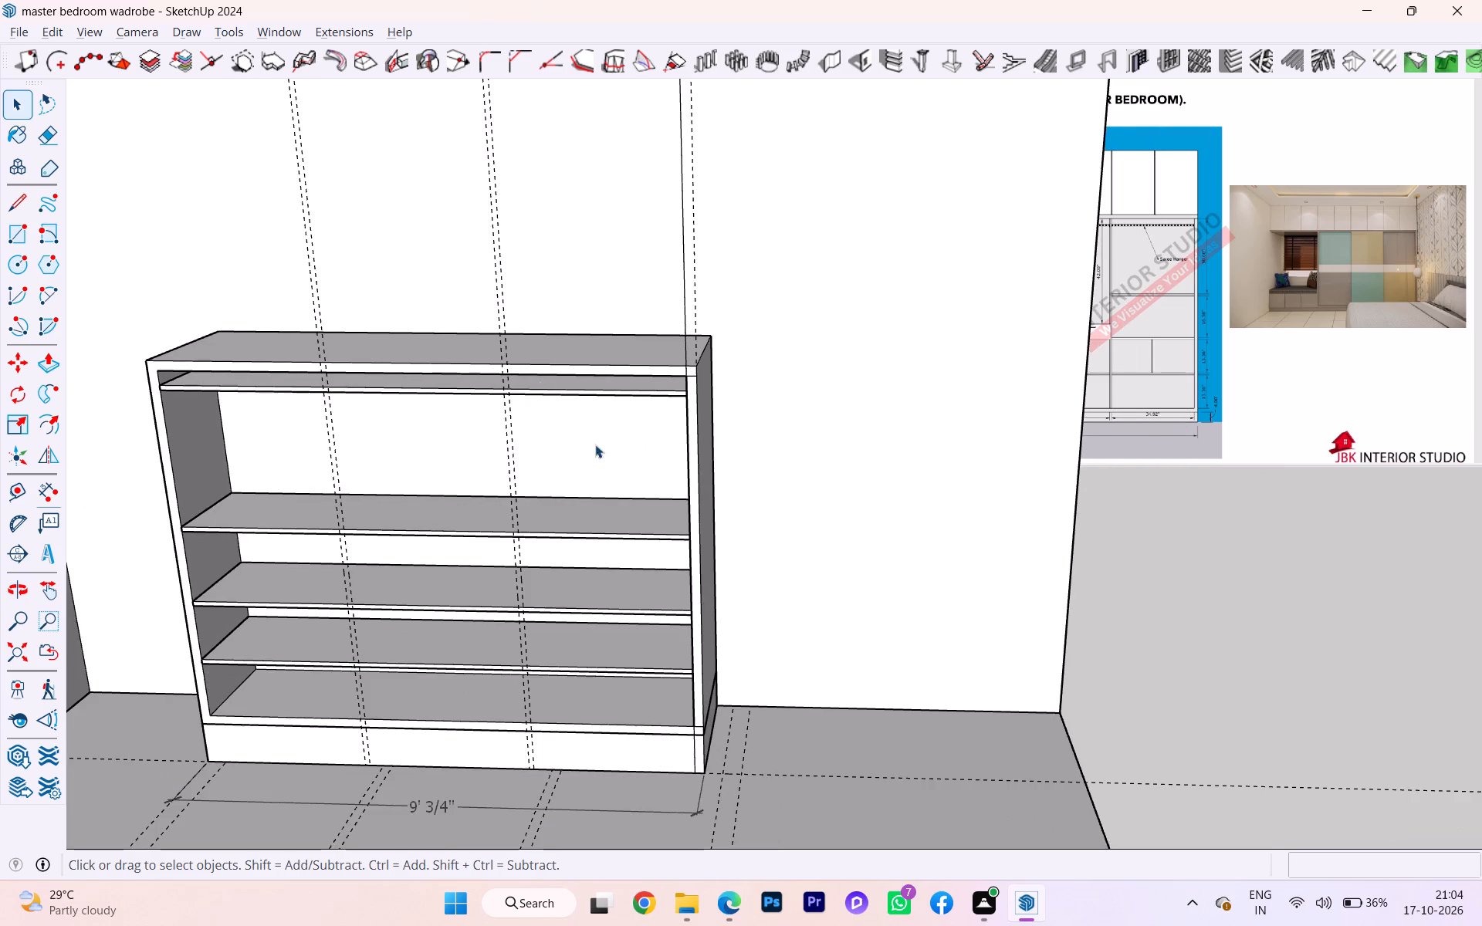
scroll(604, 480, "down", 1)
scroll(507, 582, "down", 1)
middle_click_drag(502, 579, 435, 411)
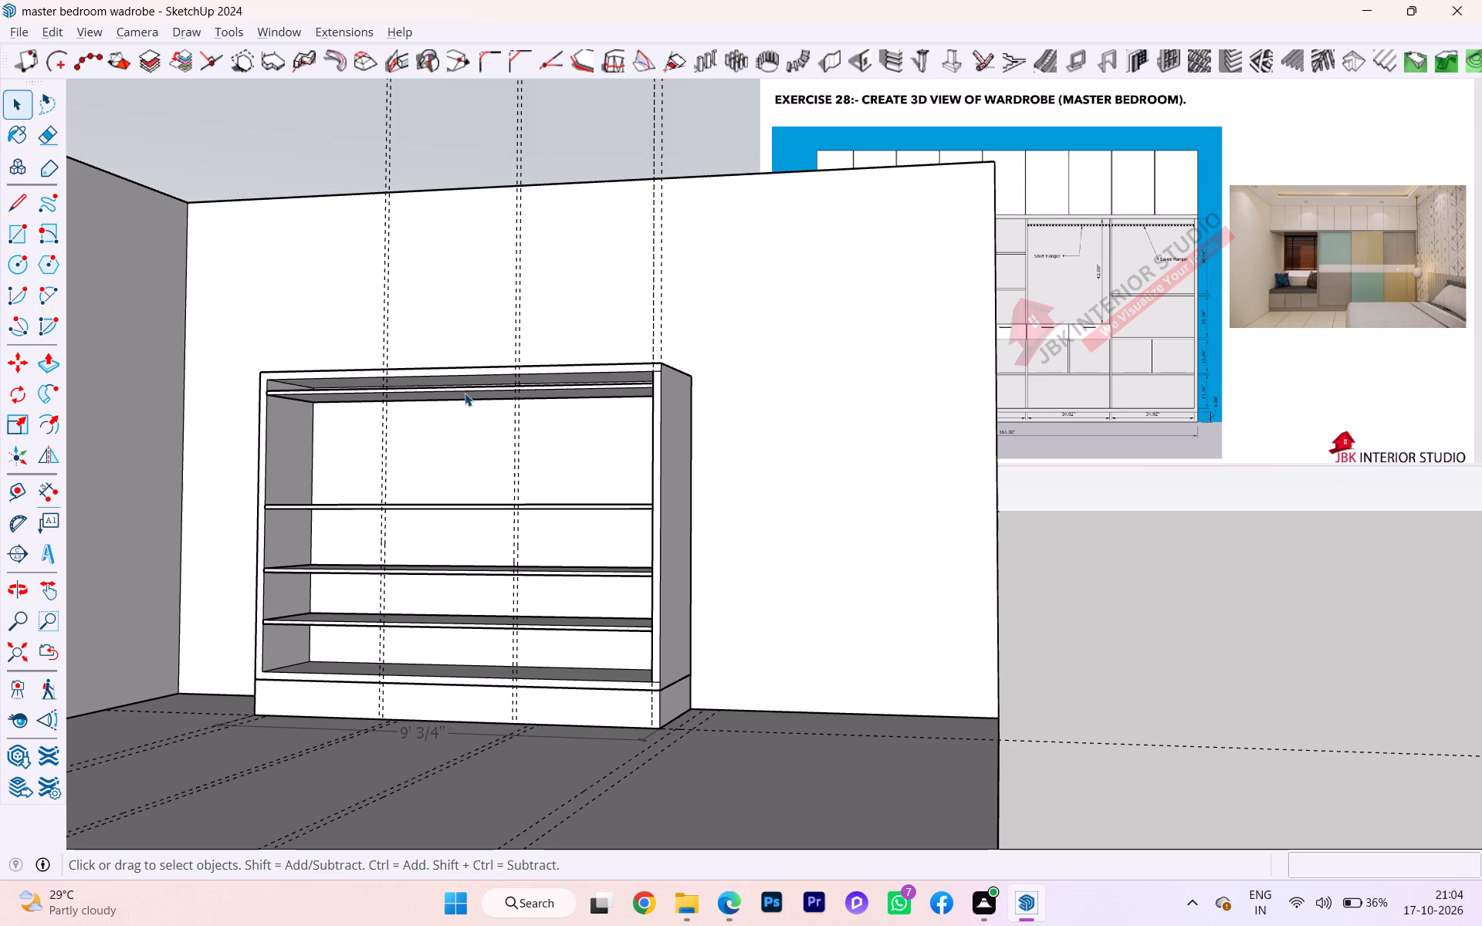
scroll(518, 330, "down", 1)
scroll(509, 352, "up", 4)
scroll(555, 384, "down", 1)
middle_click_drag(557, 397, 580, 526)
scroll(377, 441, "down", 1)
scroll(377, 441, "up", 1)
scroll(377, 441, "down", 1)
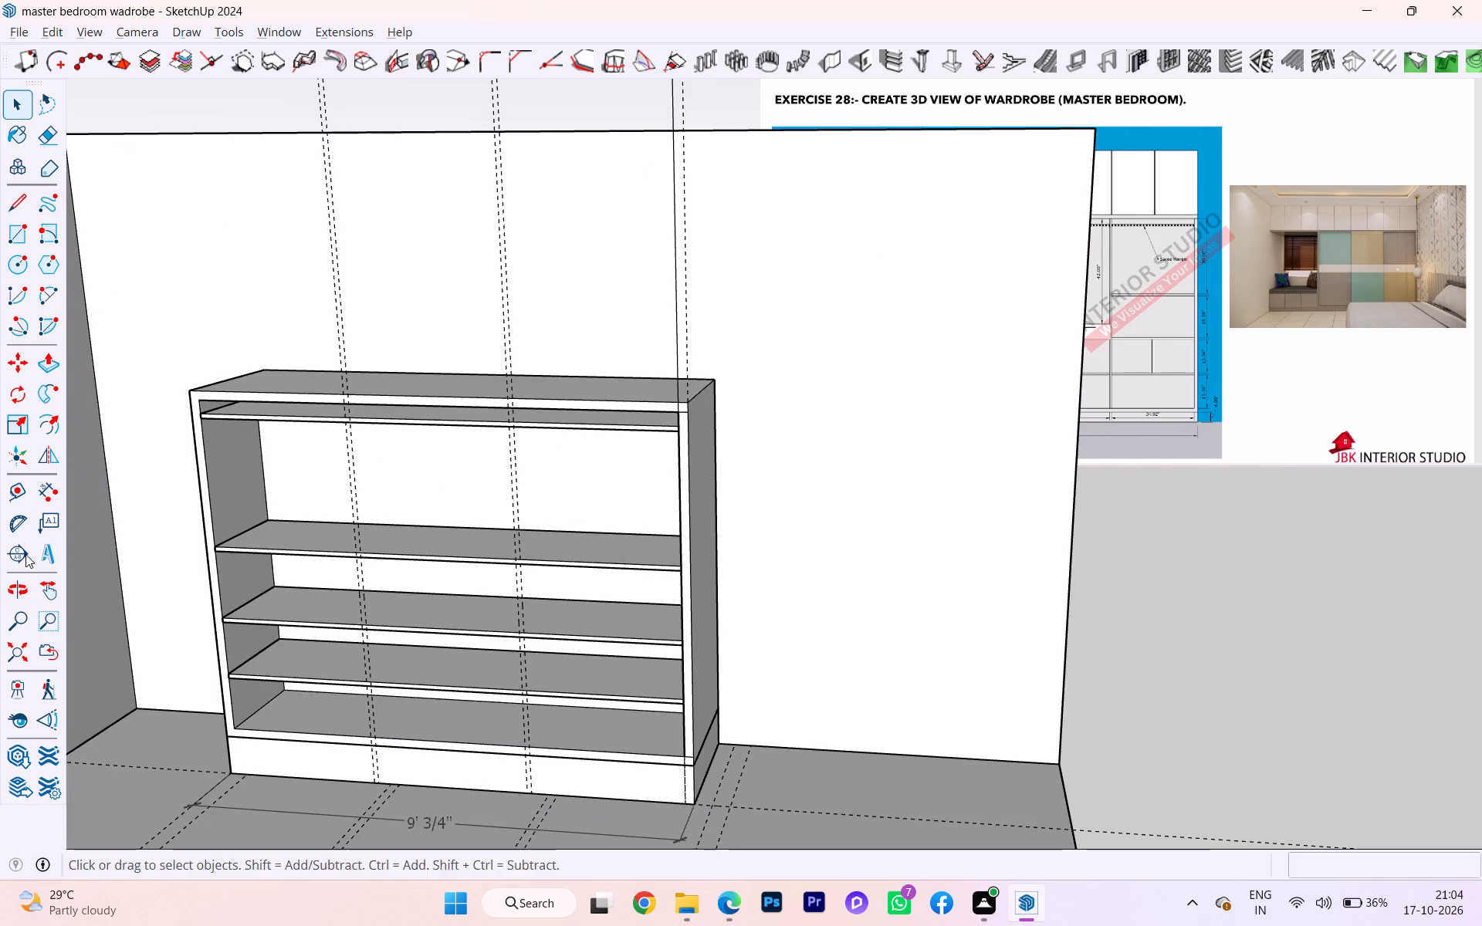
Dimension the clear height between the lowest shelf and the second shelf, placing it beside the wardrobe's side panel.
left_click(44, 504)
scroll(673, 688, "up", 3)
scroll(680, 701, "down", 1)
scroll(679, 701, "up", 5)
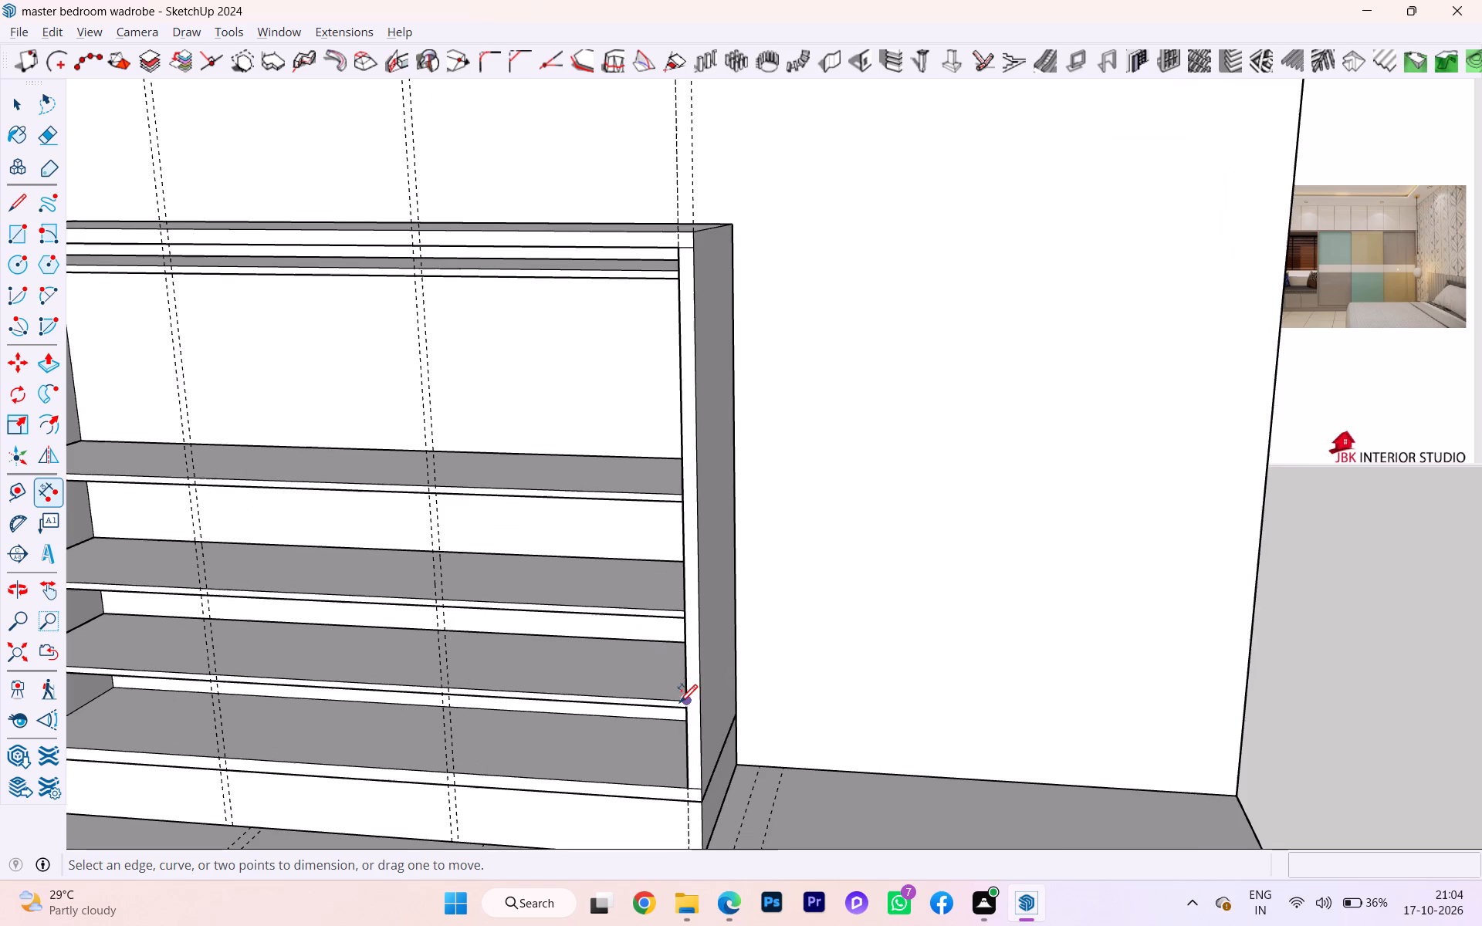
left_click(685, 701)
left_click(685, 618)
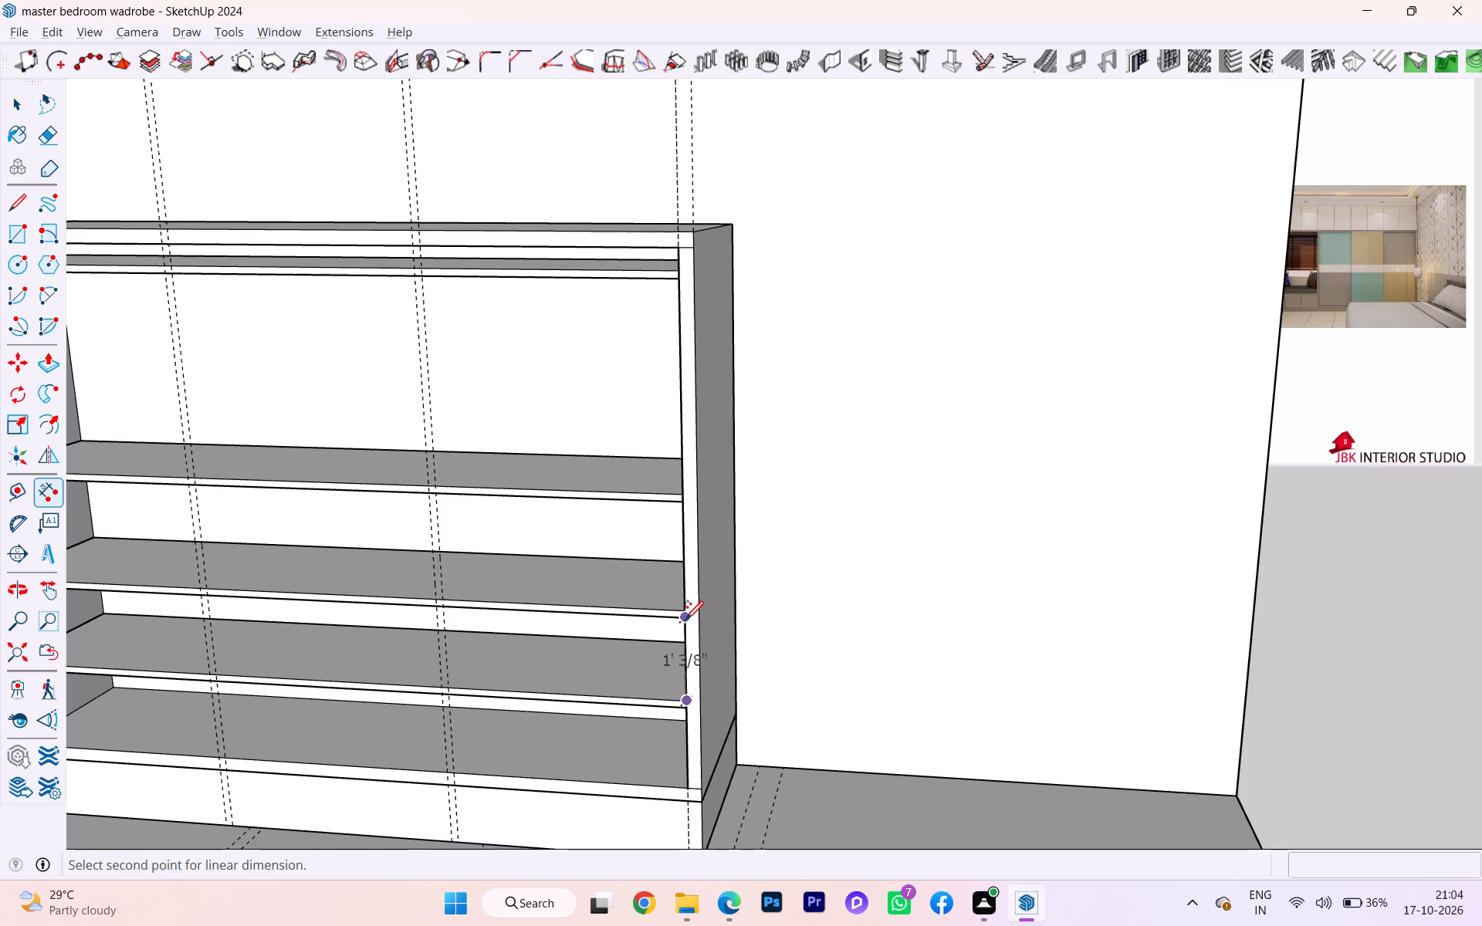
left_click(734, 609)
Dimension the clear height between the second and third shelves, placing it beside the wardrobe's side panel.
left_click(683, 609)
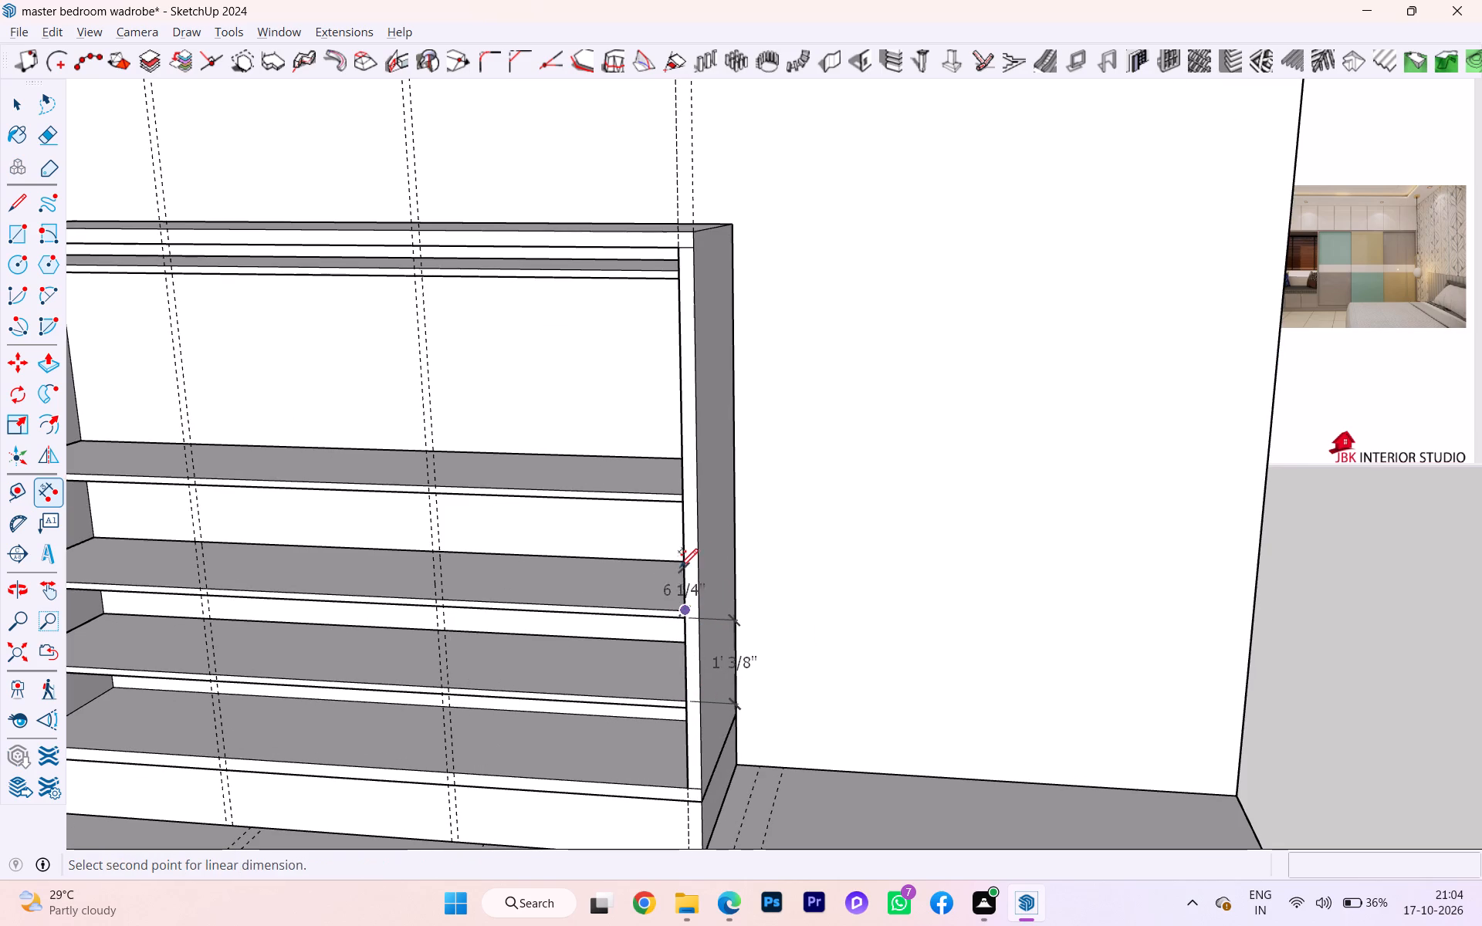
left_click(678, 505)
left_click(746, 501)
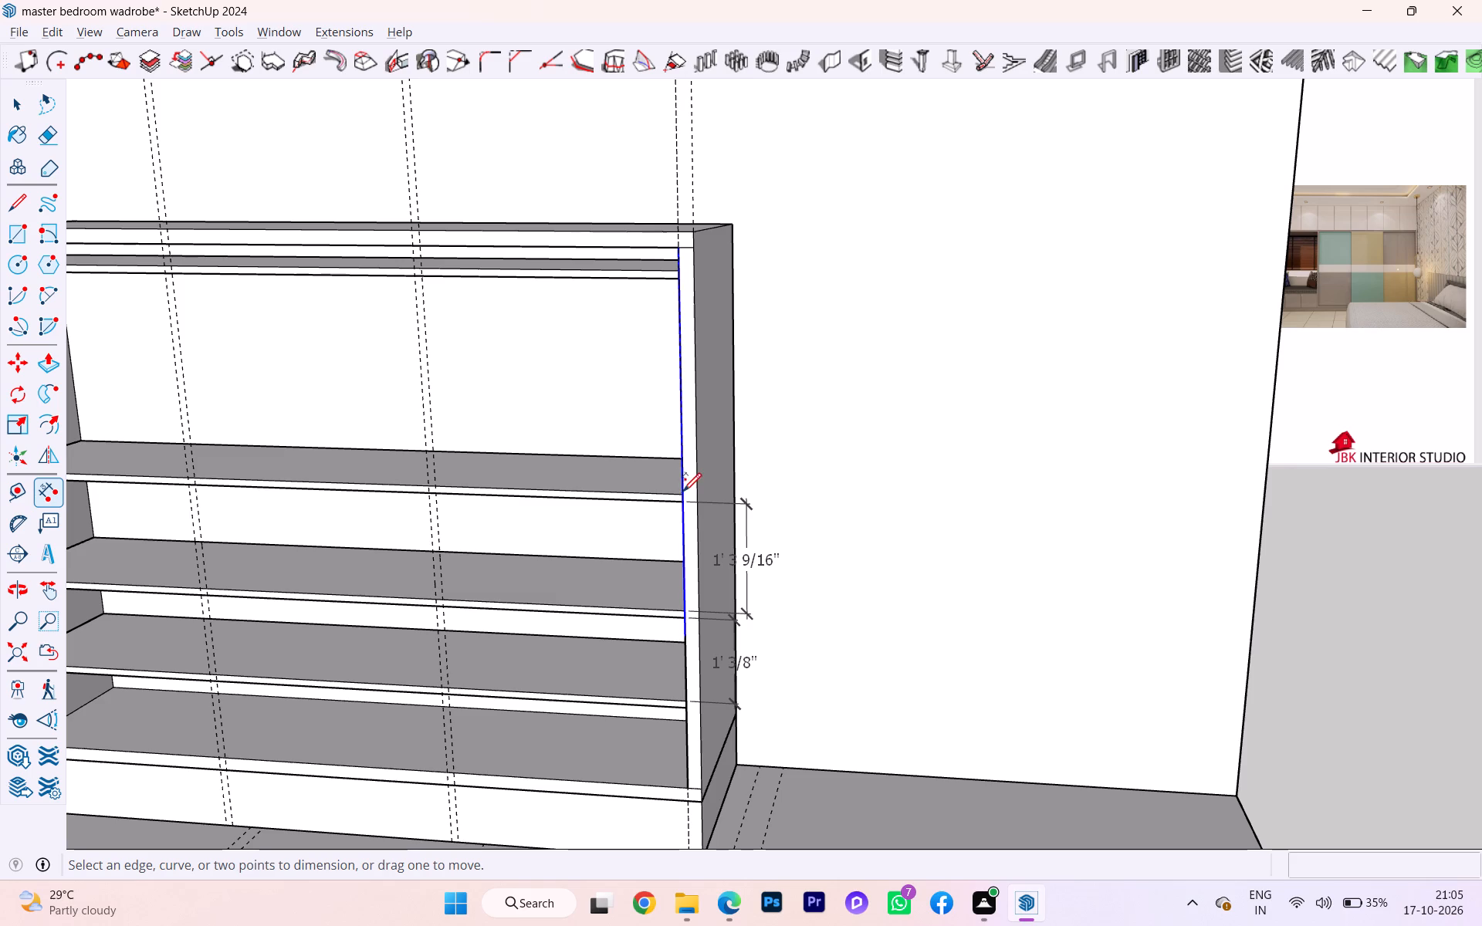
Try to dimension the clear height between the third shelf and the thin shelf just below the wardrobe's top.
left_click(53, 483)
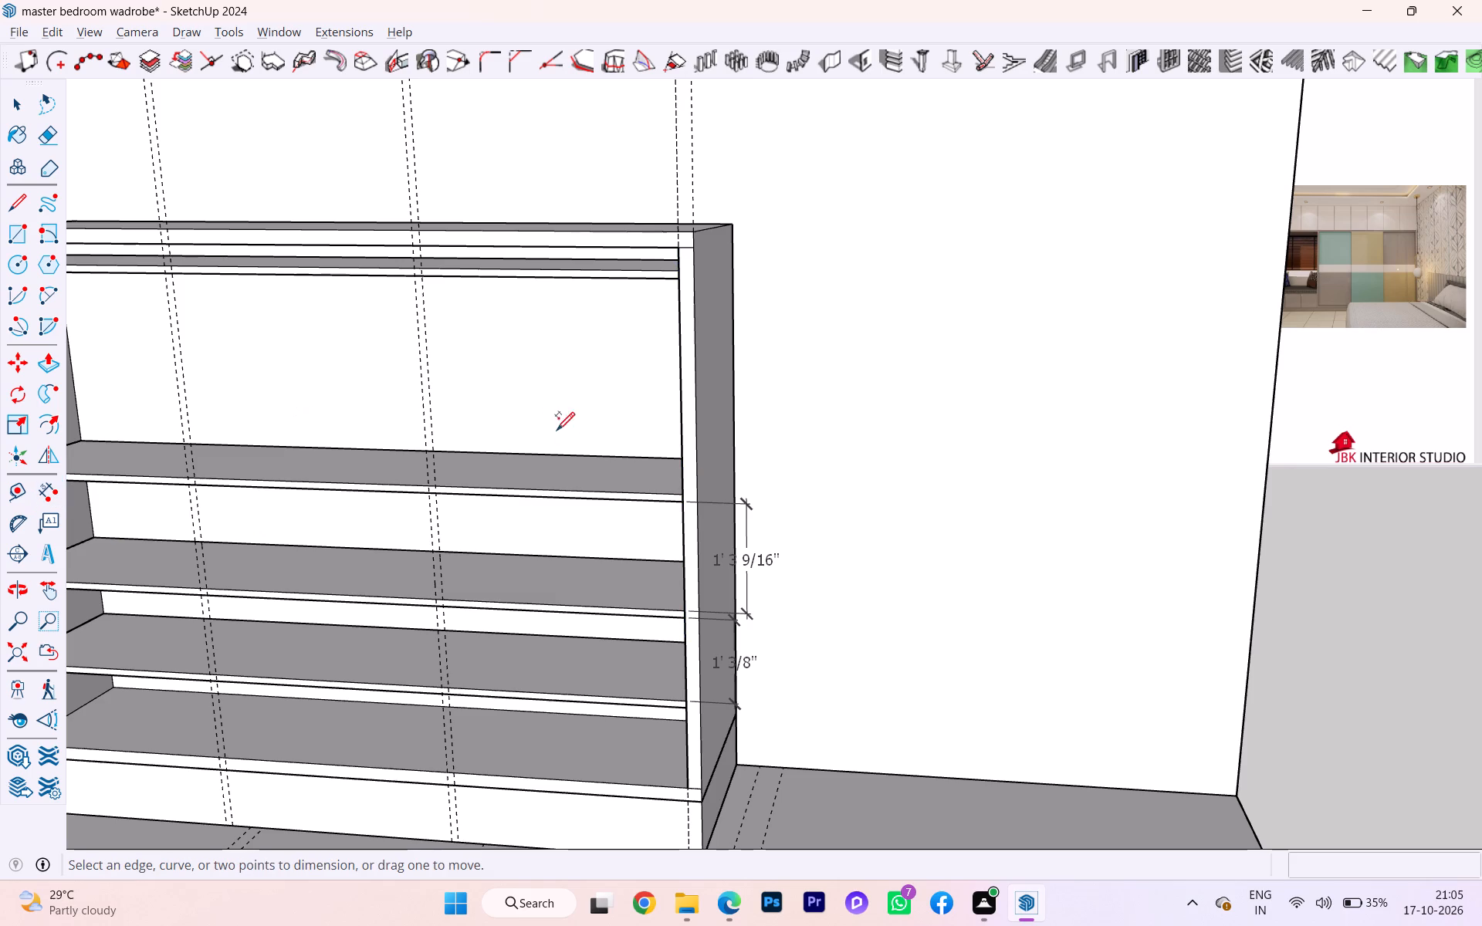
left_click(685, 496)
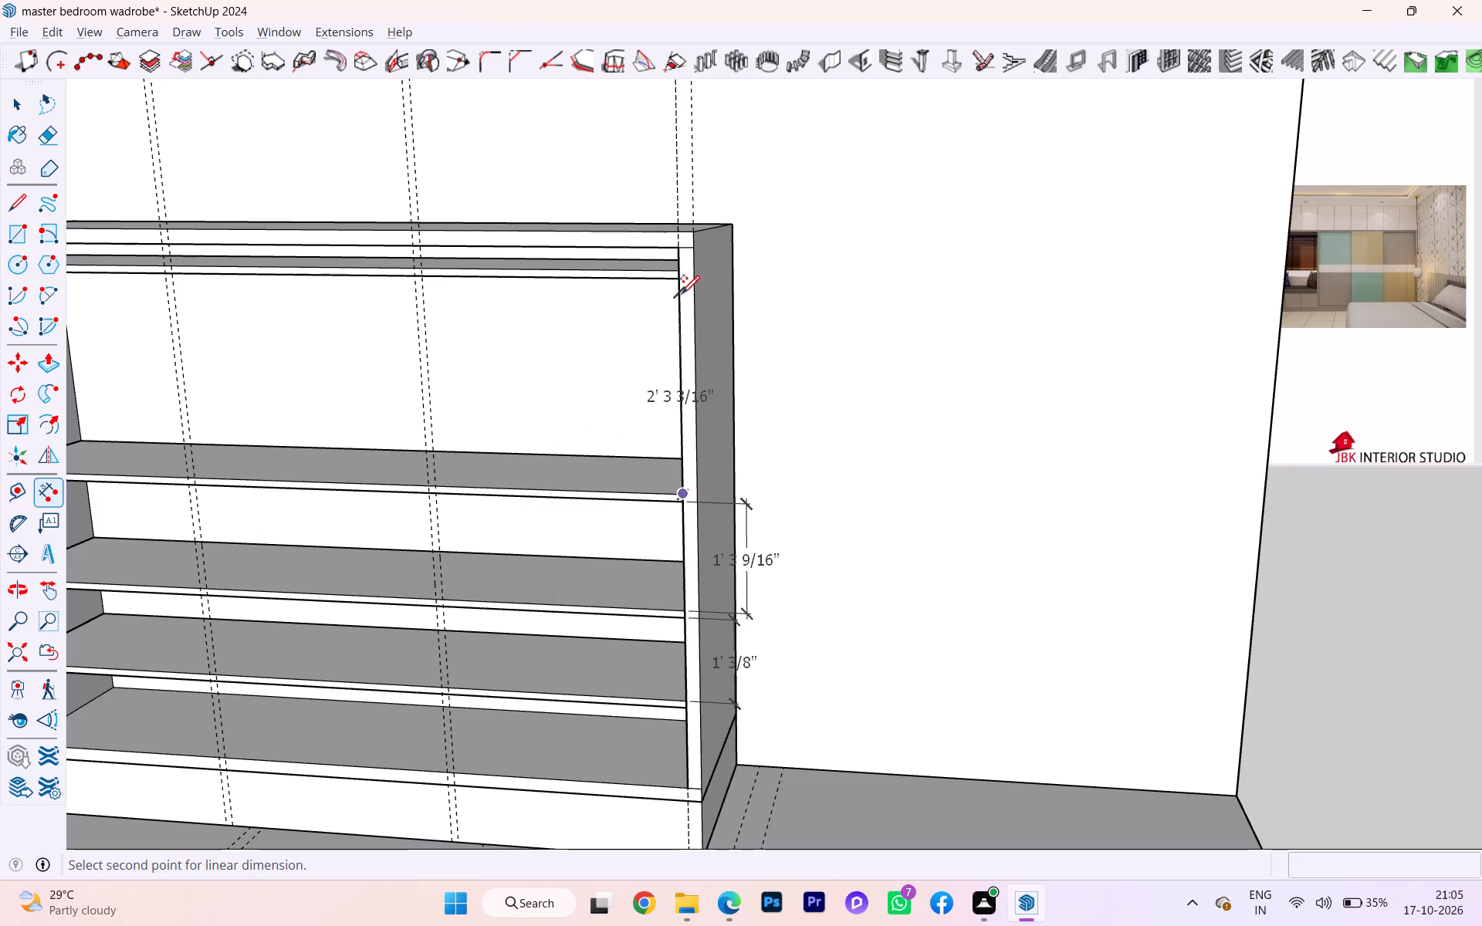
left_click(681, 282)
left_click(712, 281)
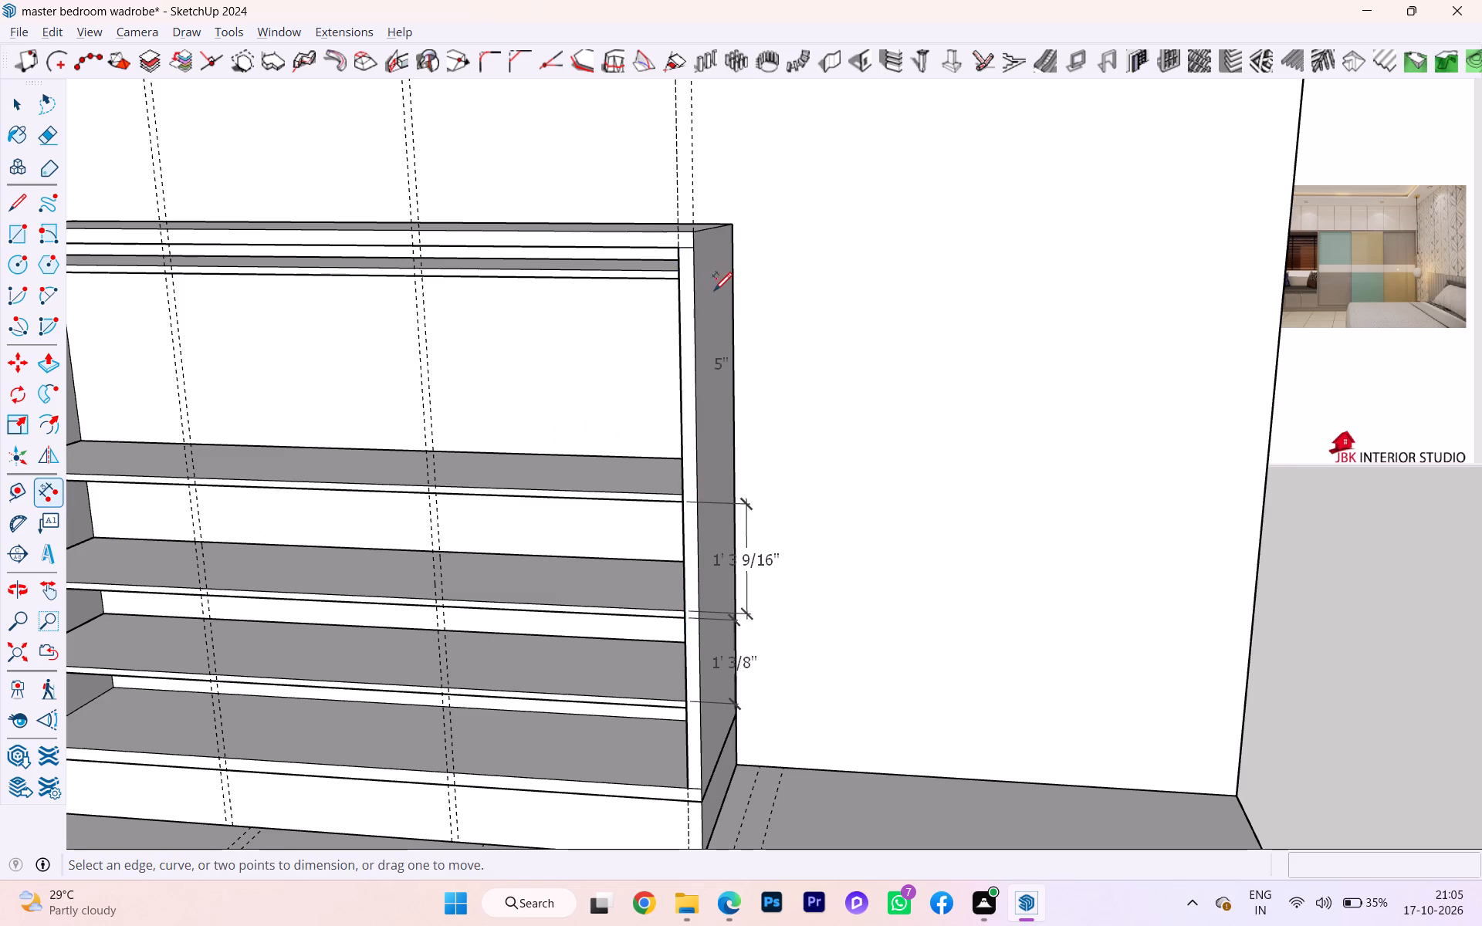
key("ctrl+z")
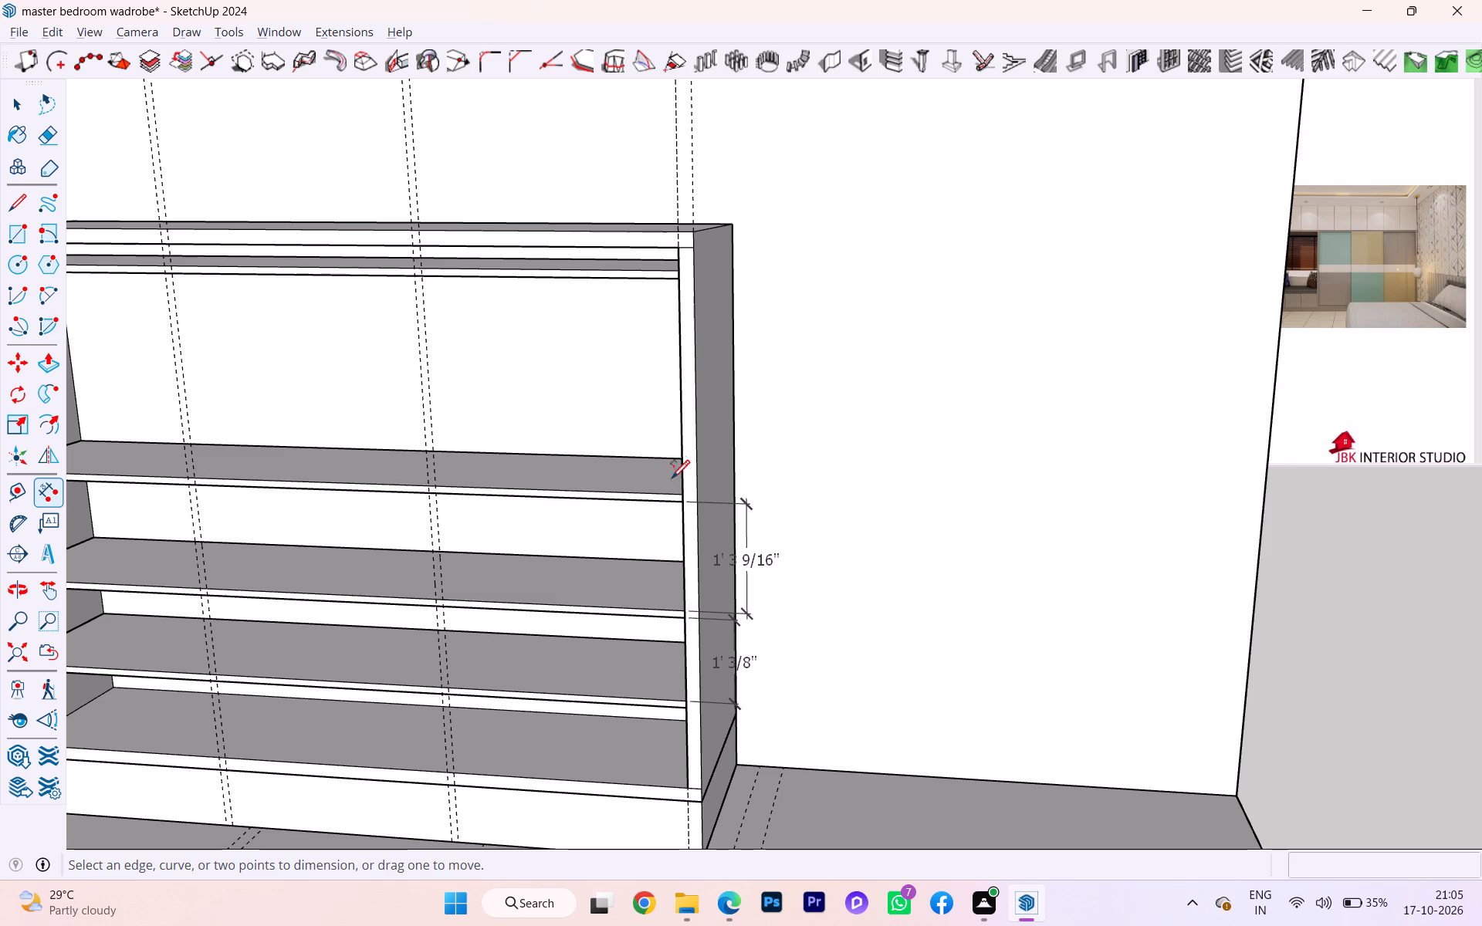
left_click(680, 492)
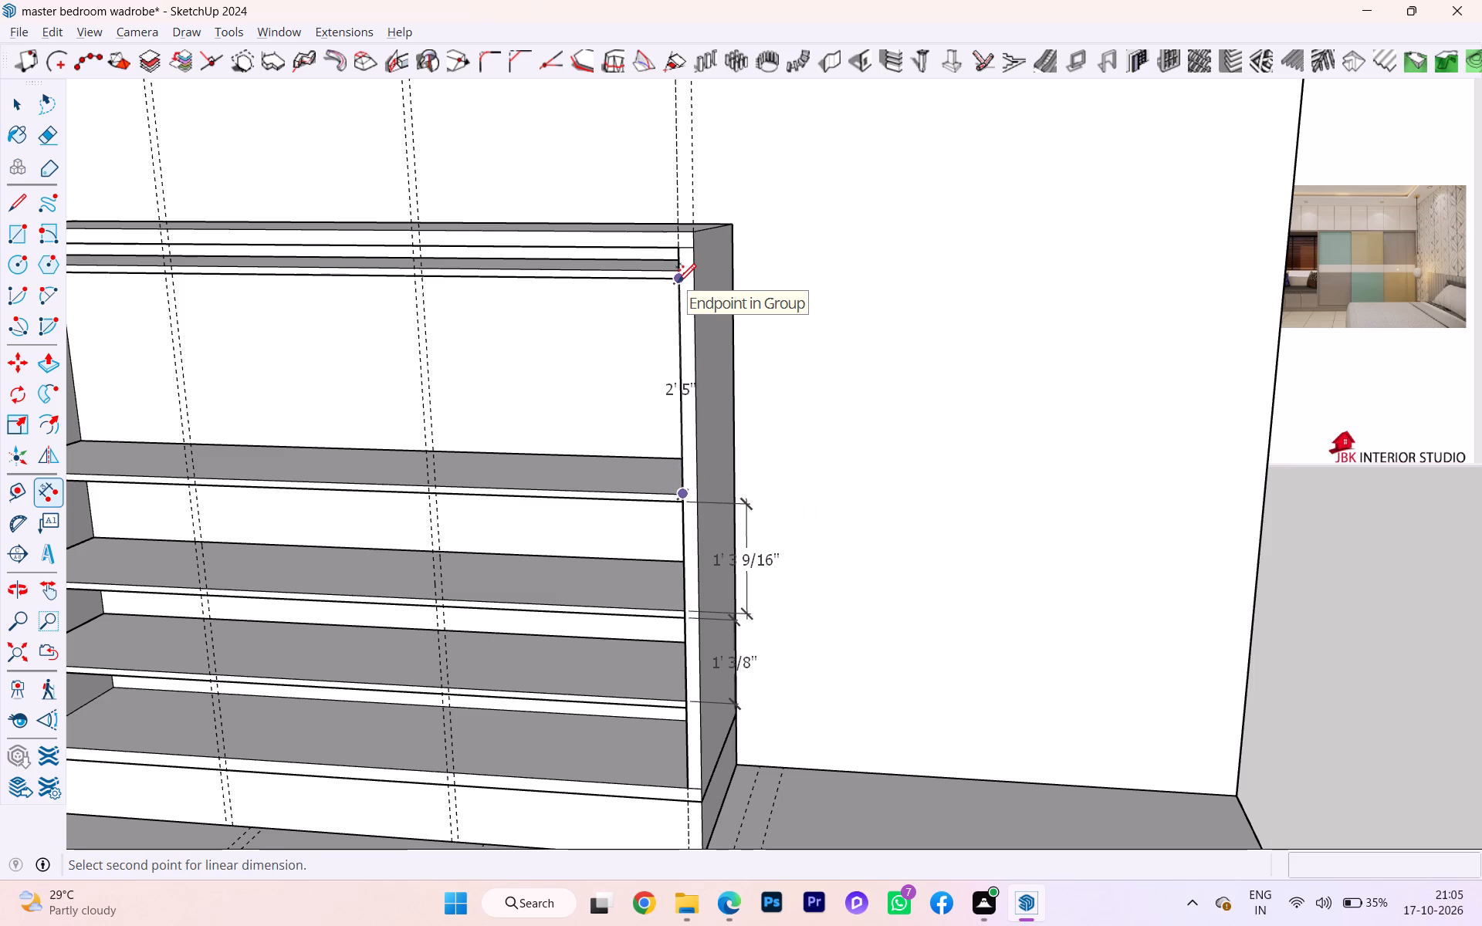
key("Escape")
Delete the two shelf-spacing dimensions beside the wardrobe's side panel.
scroll(634, 316, "down", 6)
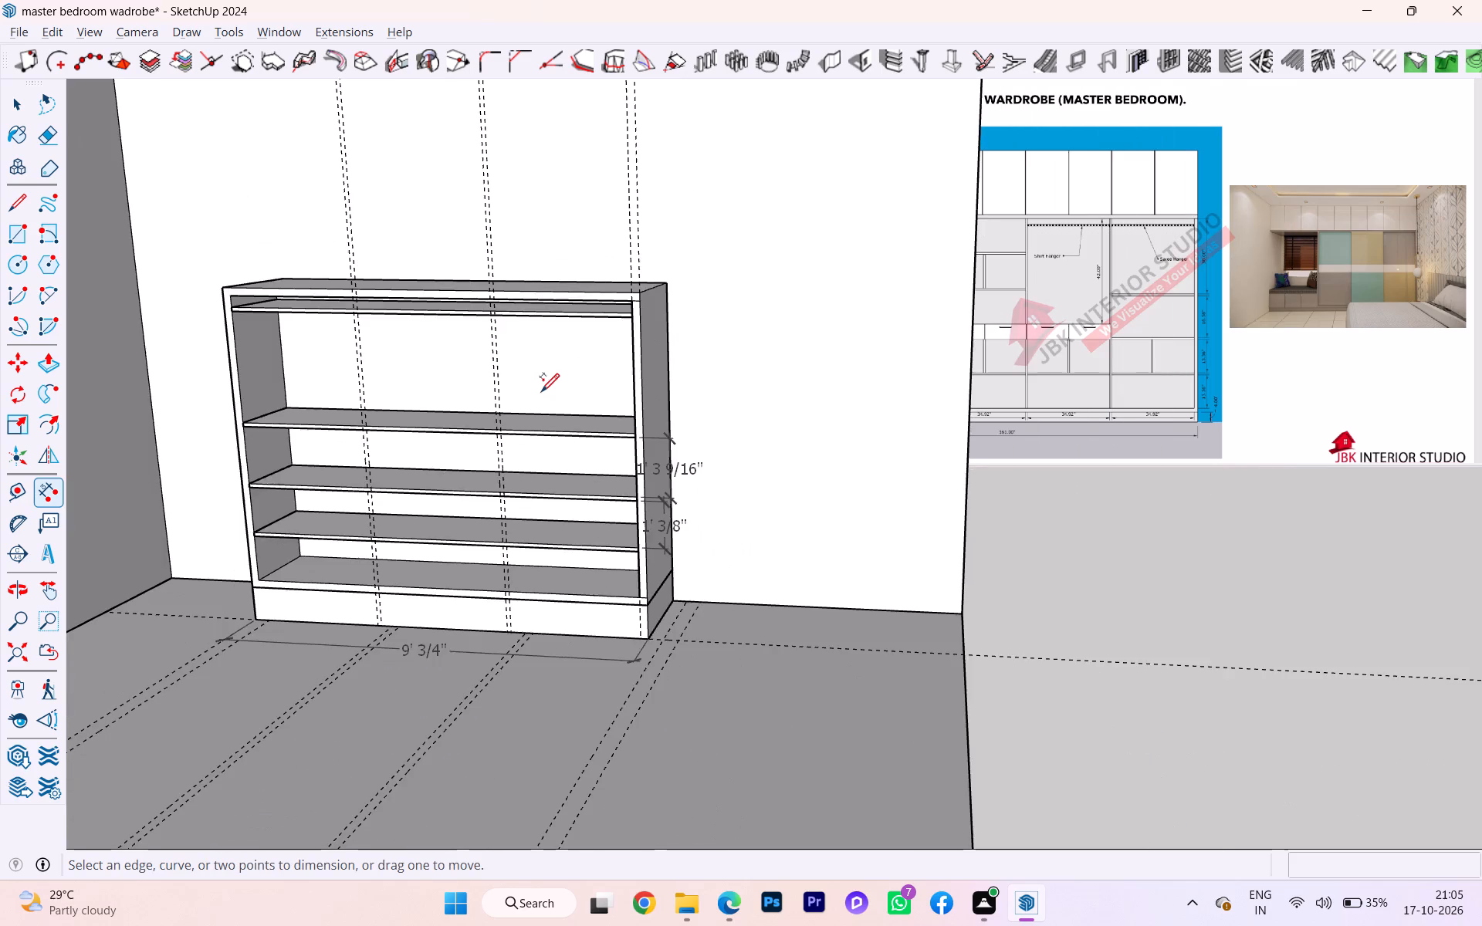
scroll(541, 390, "down", 1)
middle_click_drag(541, 390, 577, 326)
scroll(738, 338, "down", 2)
scroll(739, 338, "up", 2)
scroll(739, 338, "down", 5)
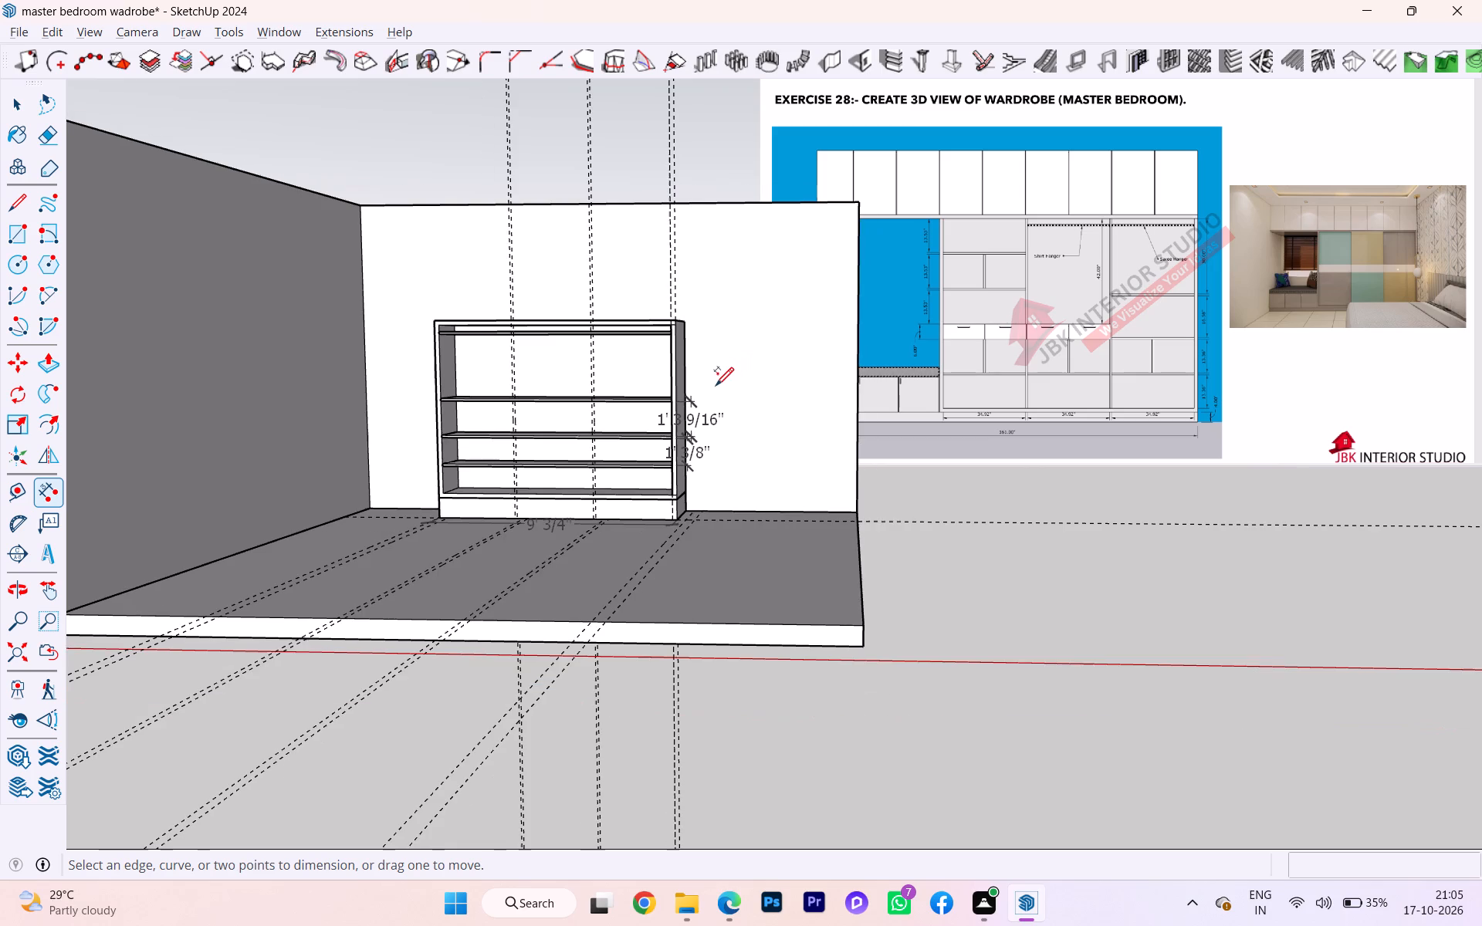
scroll(678, 416, "up", 3)
key("space")
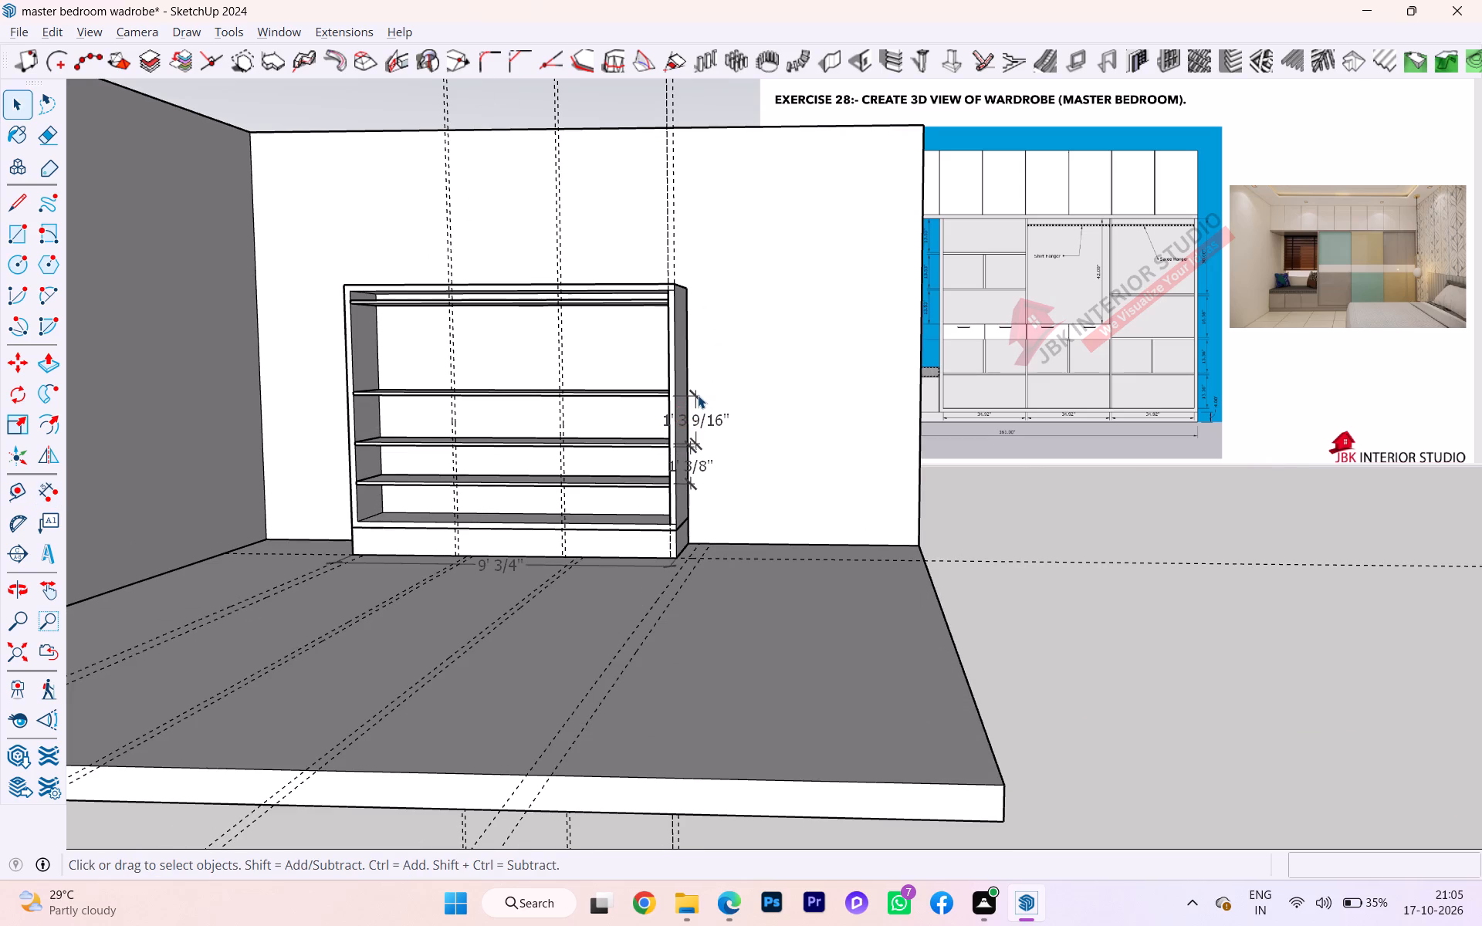
left_click(698, 395)
key("Delete")
left_click(692, 467)
key("Delete")
Measure the clear height from the thin shelf below the wardrobe's top down to the third shelf.
scroll(692, 450, "down", 3)
scroll(850, 423, "down", 2)
scroll(850, 423, "up", 1)
scroll(850, 423, "down", 1)
scroll(1117, 255, "up", 3)
scroll(1227, 276, "up", 3)
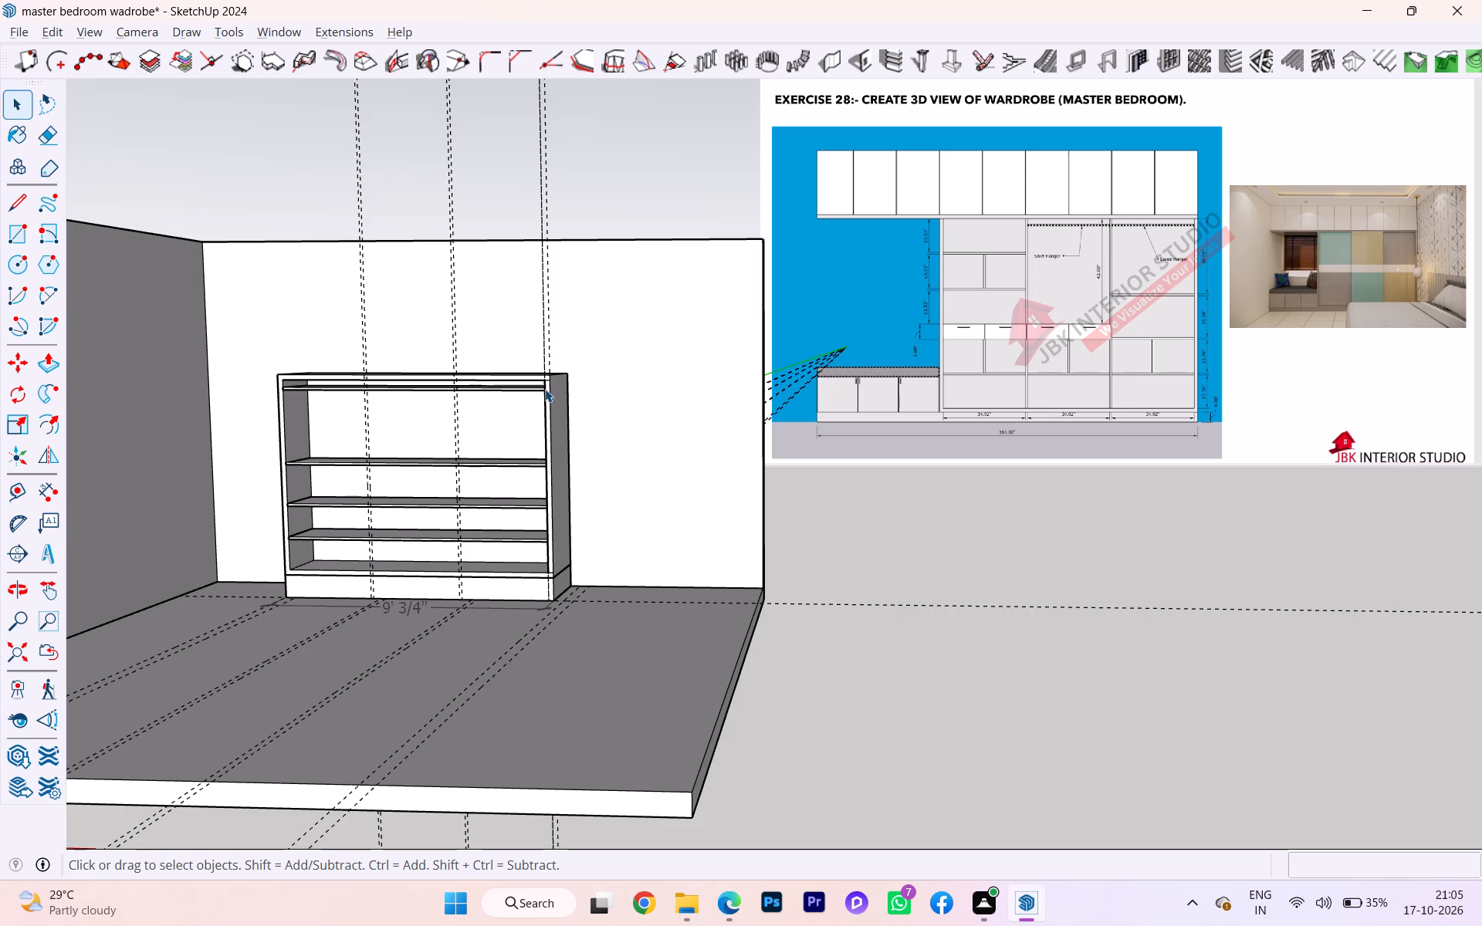
scroll(545, 389, "up", 5)
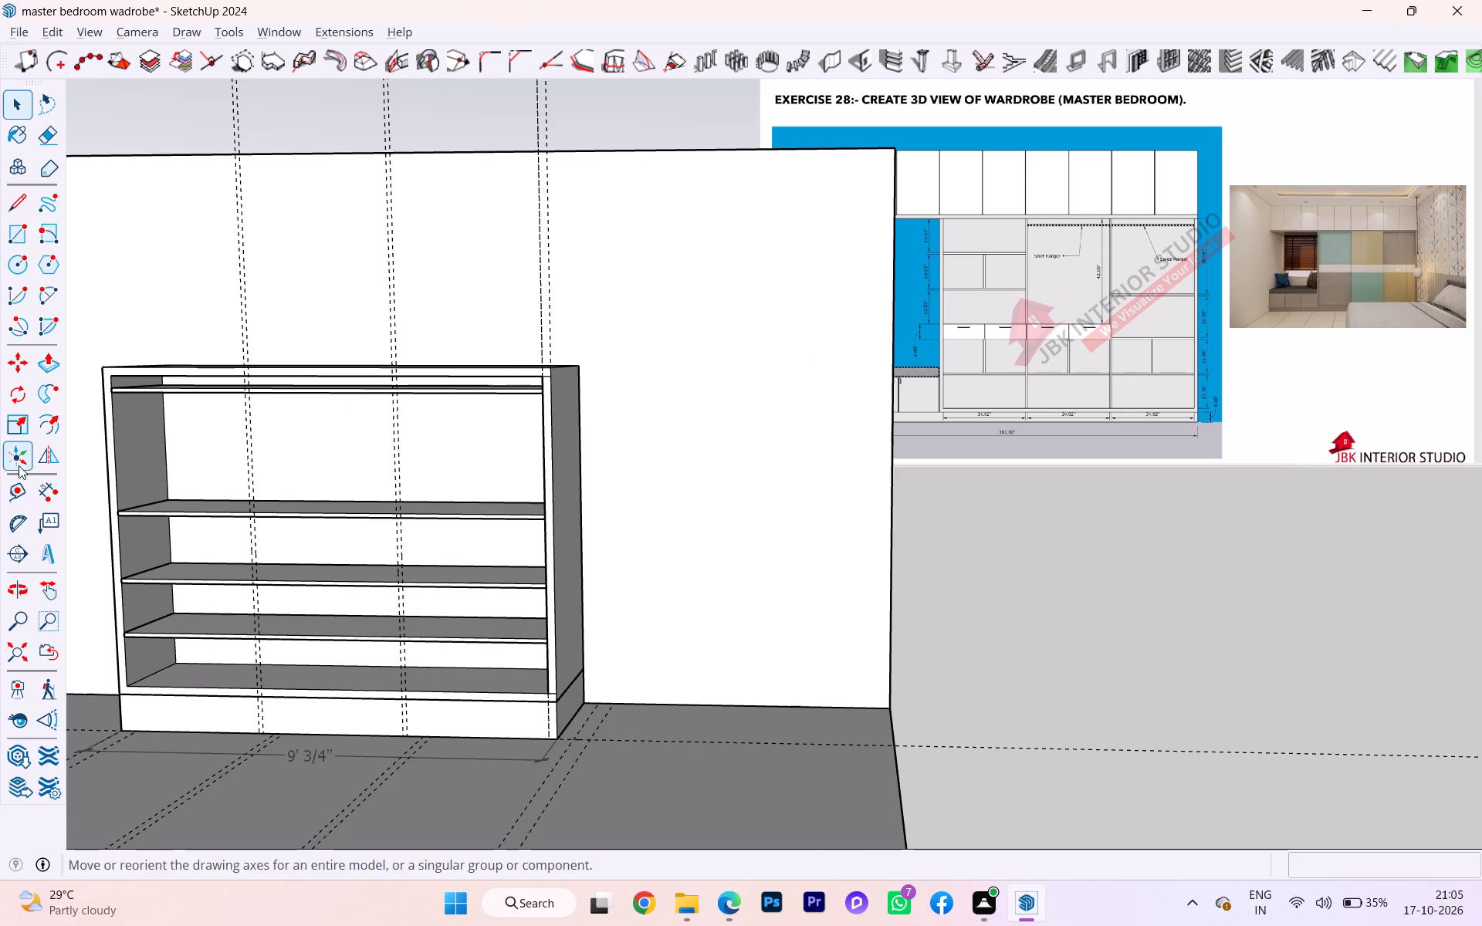
left_click(48, 488)
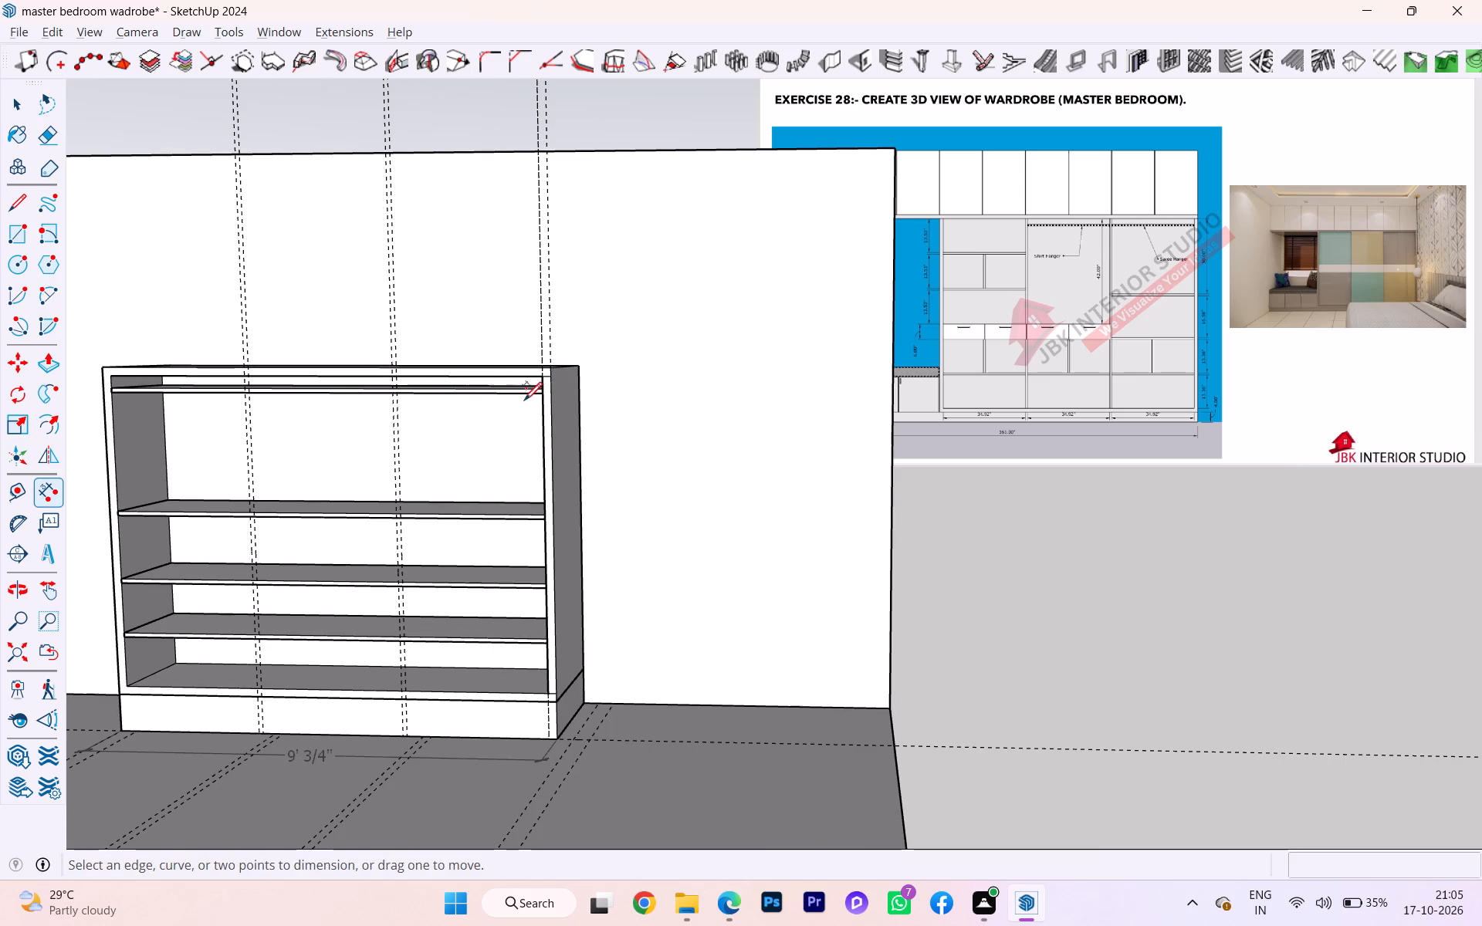
left_click(546, 394)
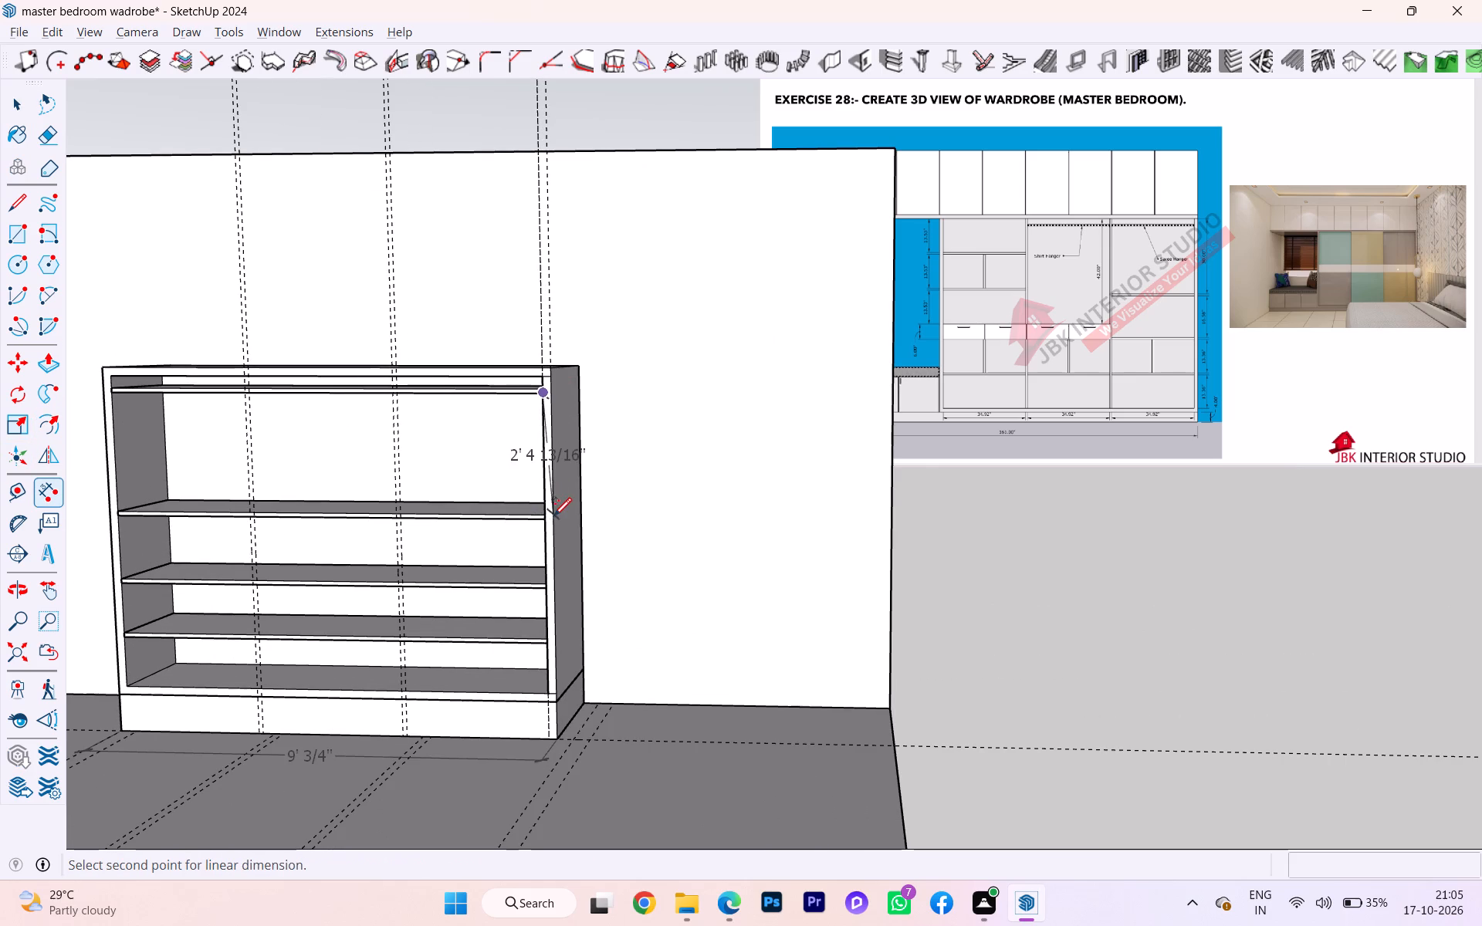
scroll(542, 519, "up", 3)
scroll(541, 519, "down", 1)
scroll(541, 519, "up", 3)
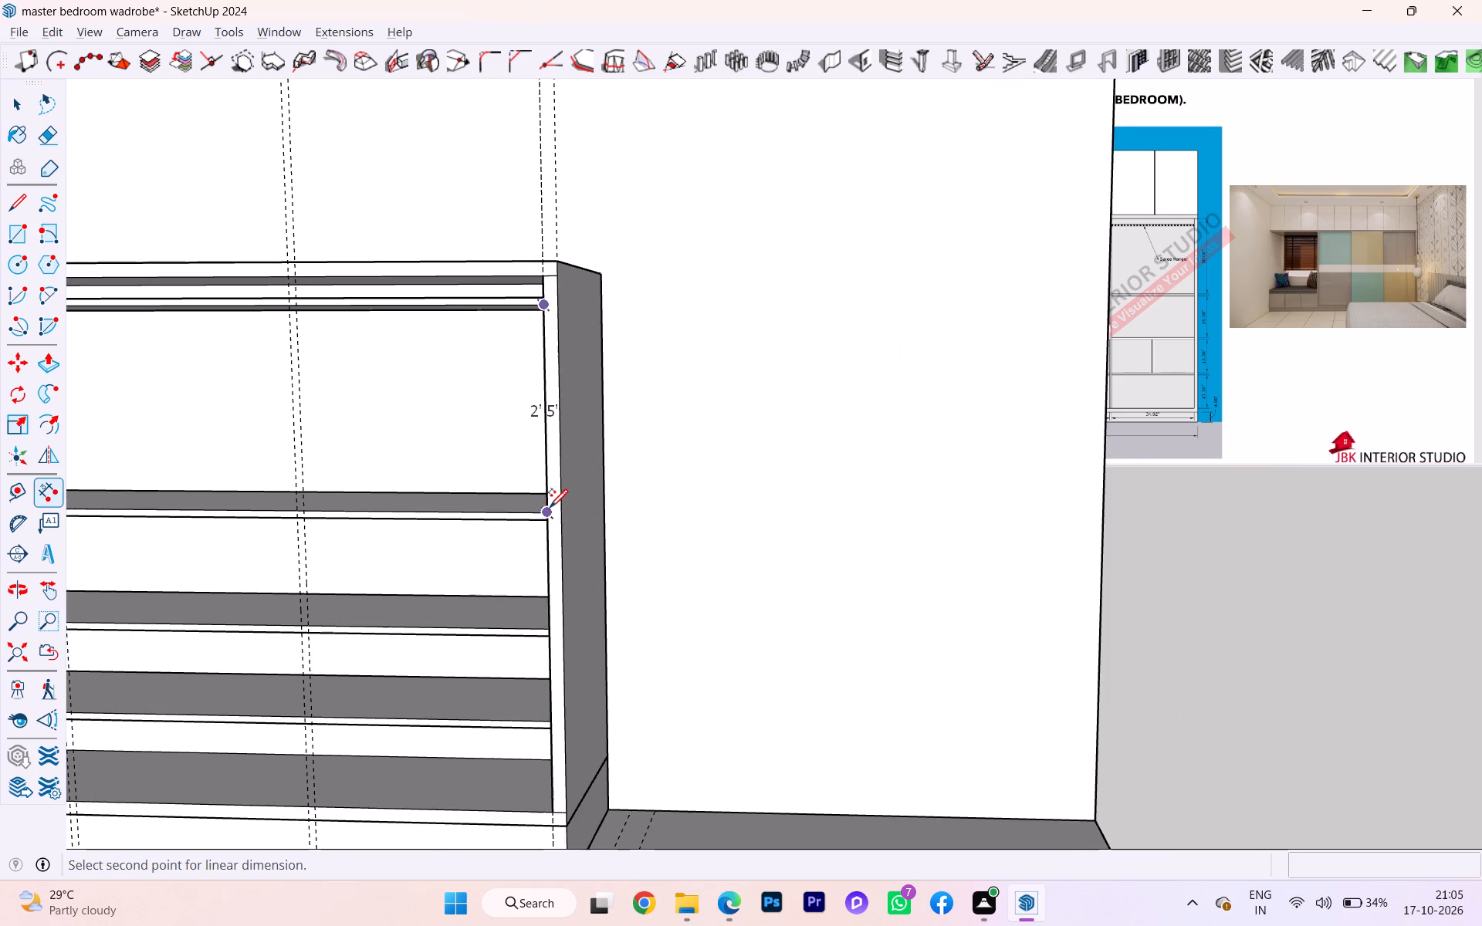
key("space")
Move the thin shelf below the wardrobe's top upward by 1 inch along the side panel.
scroll(528, 329, "up", 5)
scroll(527, 324, "down", 1)
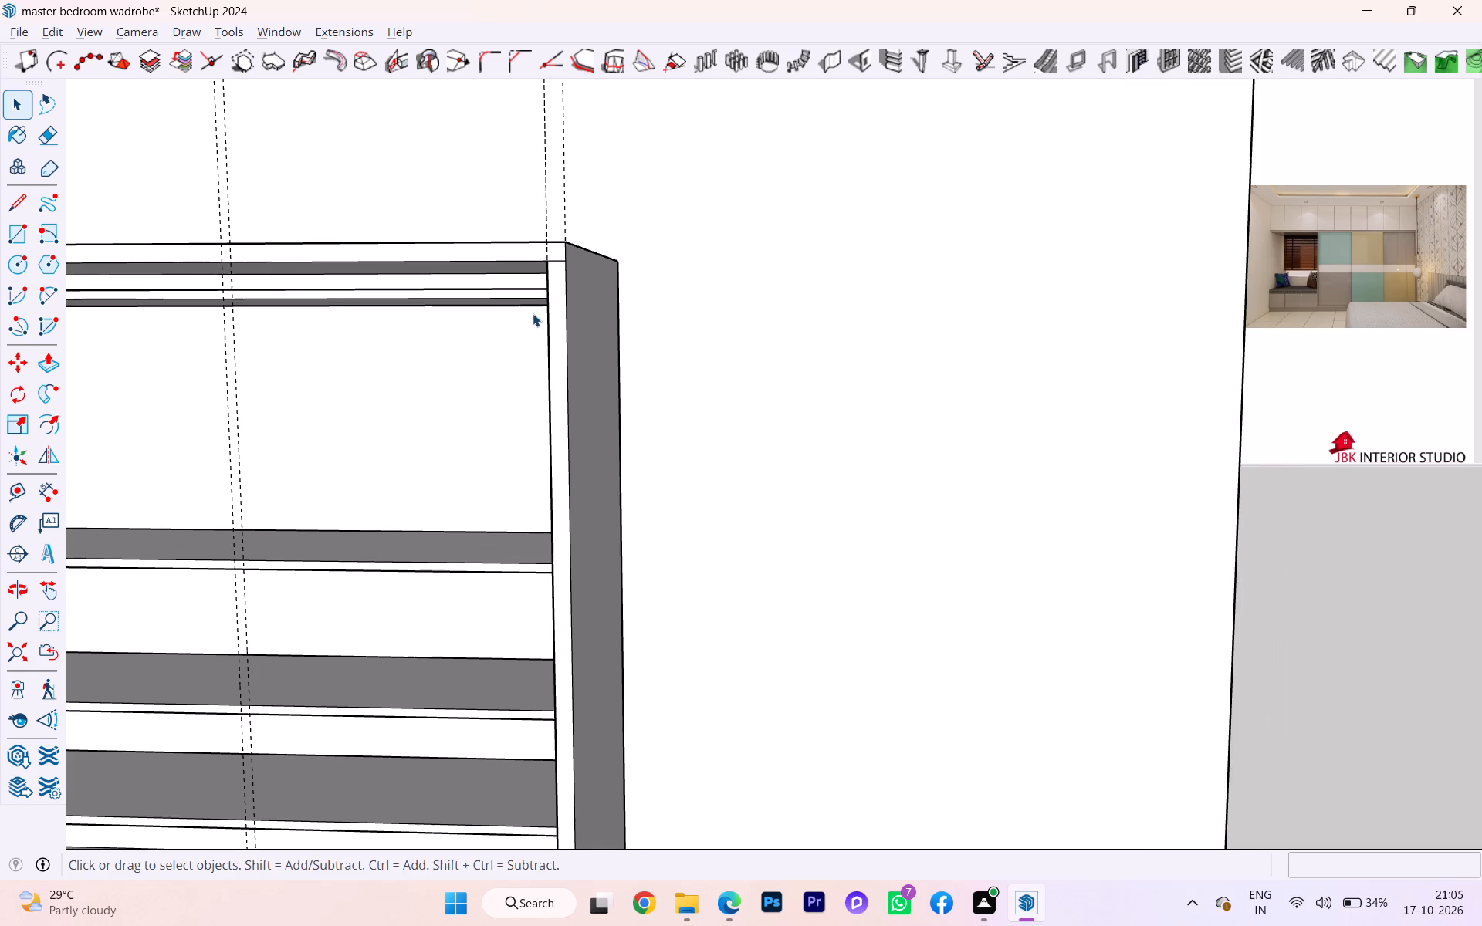
middle_click_drag(545, 272, 560, 318)
scroll(545, 272, "down", 1)
left_click(514, 305)
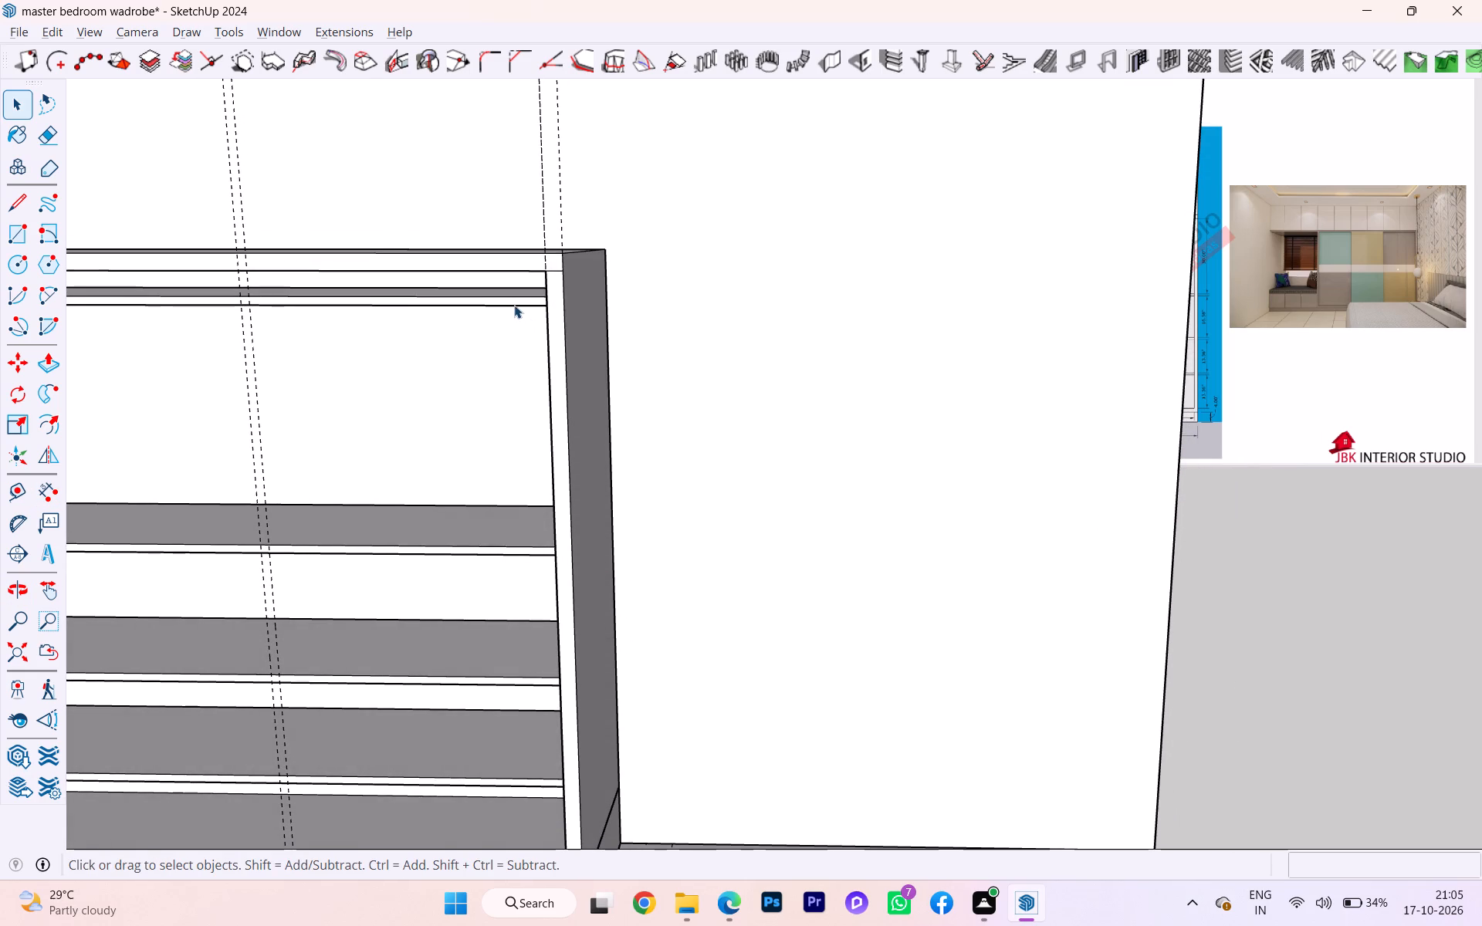
key("m")
key("Return")
scroll(514, 305, "up", 5)
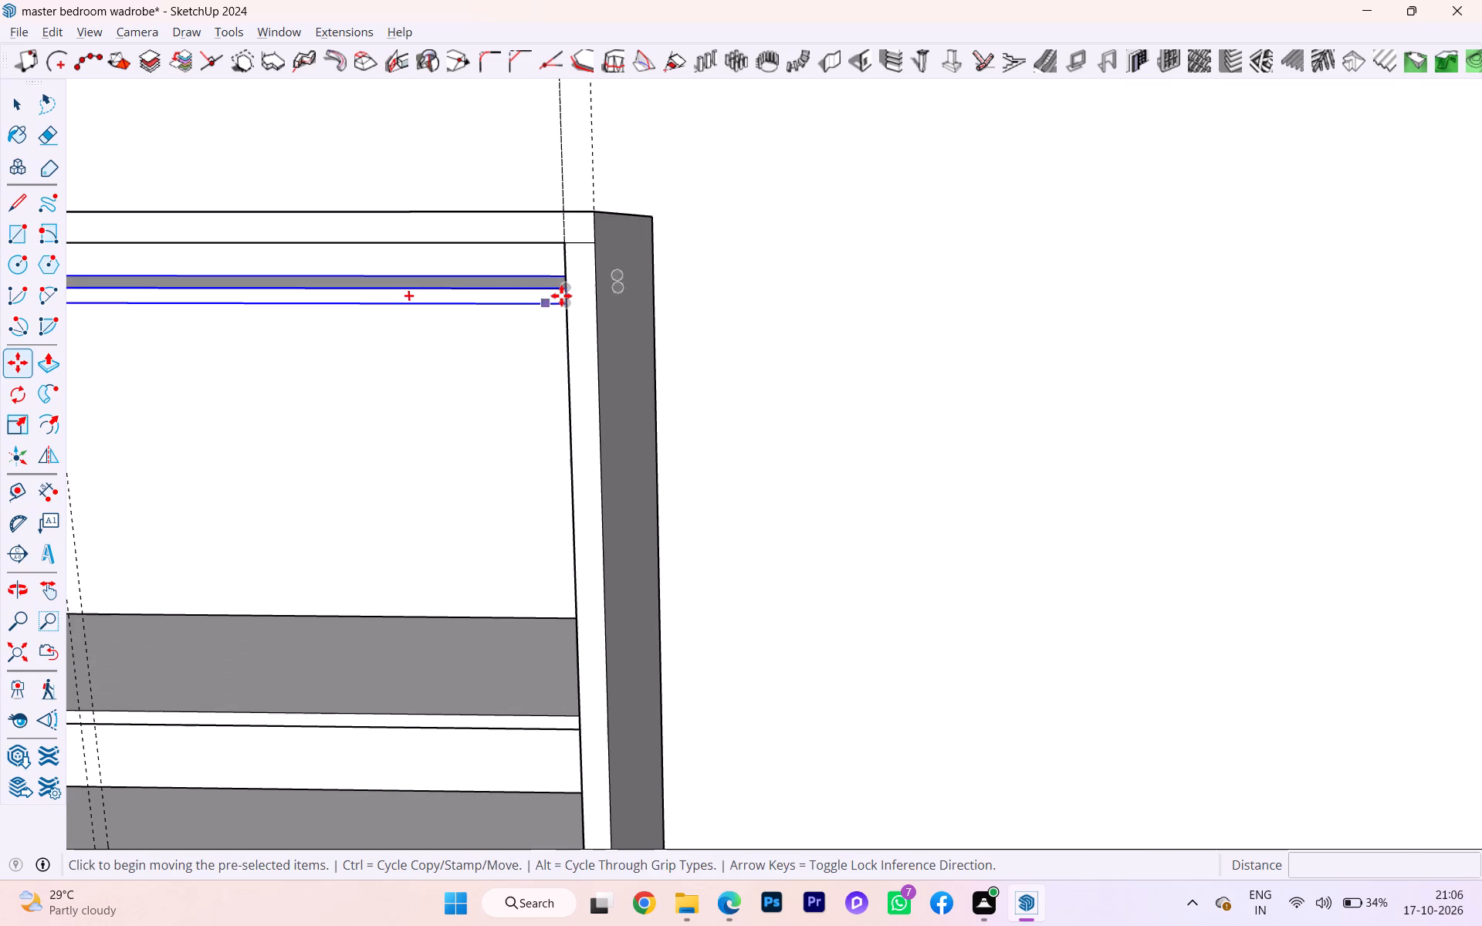
left_click(567, 302)
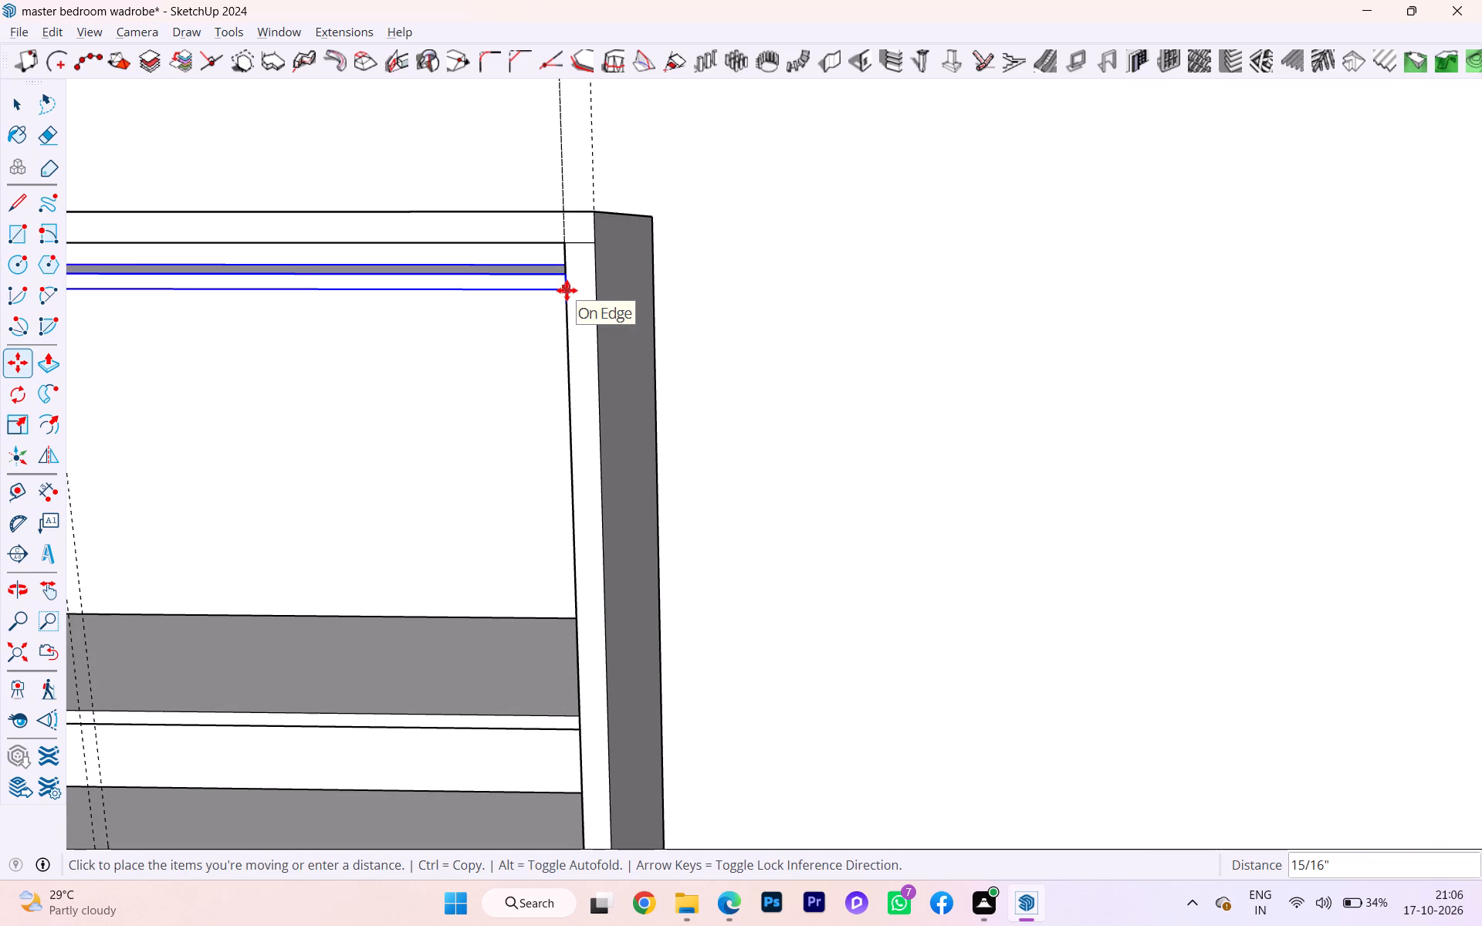
key("1")
key("Return")
key("space")
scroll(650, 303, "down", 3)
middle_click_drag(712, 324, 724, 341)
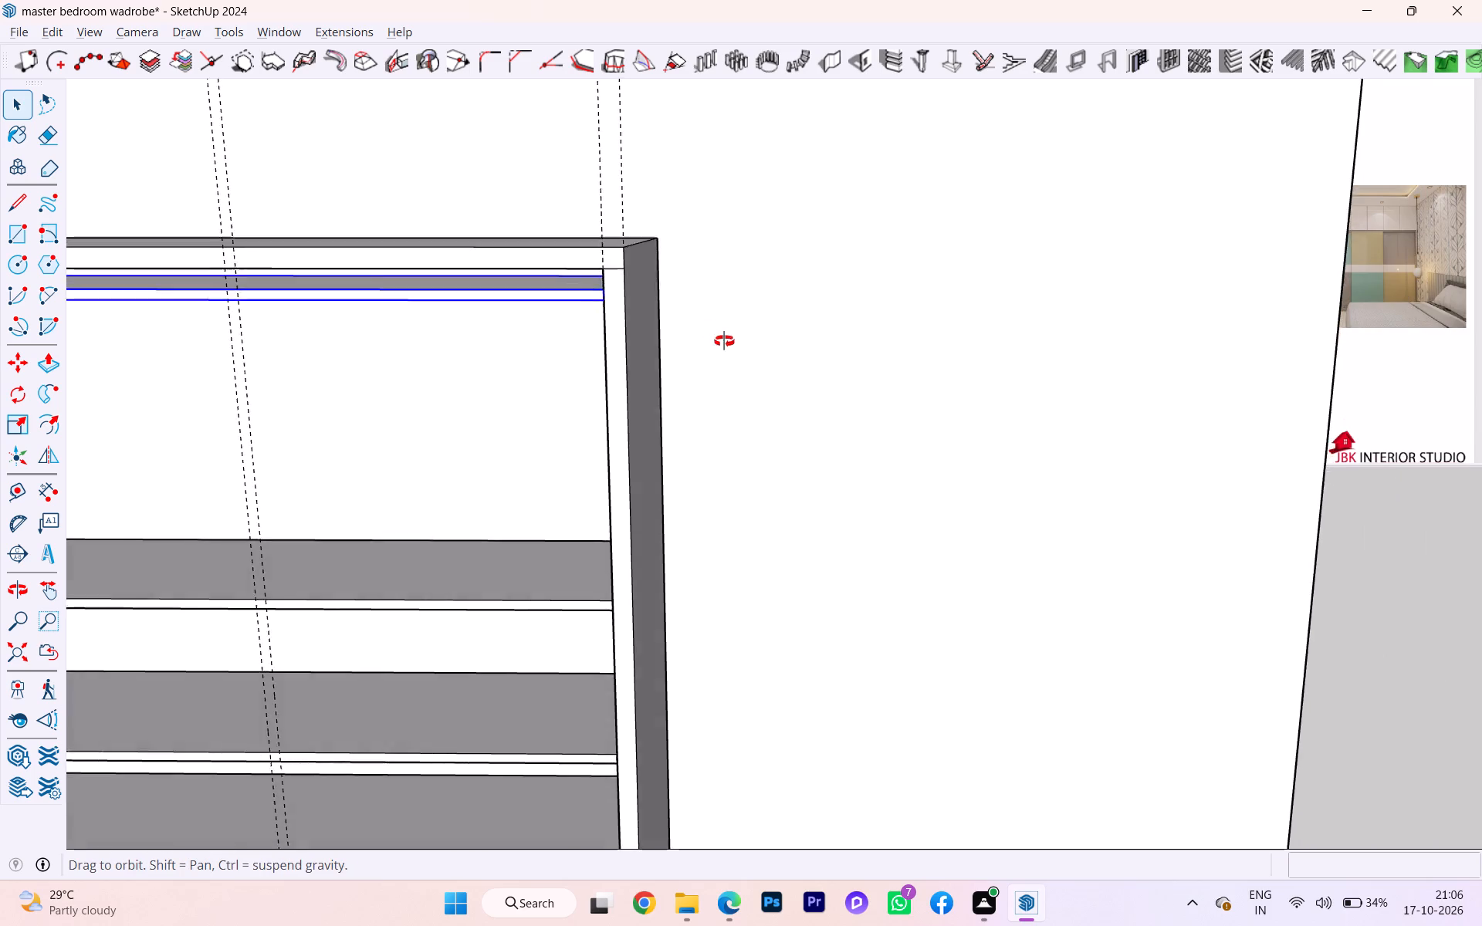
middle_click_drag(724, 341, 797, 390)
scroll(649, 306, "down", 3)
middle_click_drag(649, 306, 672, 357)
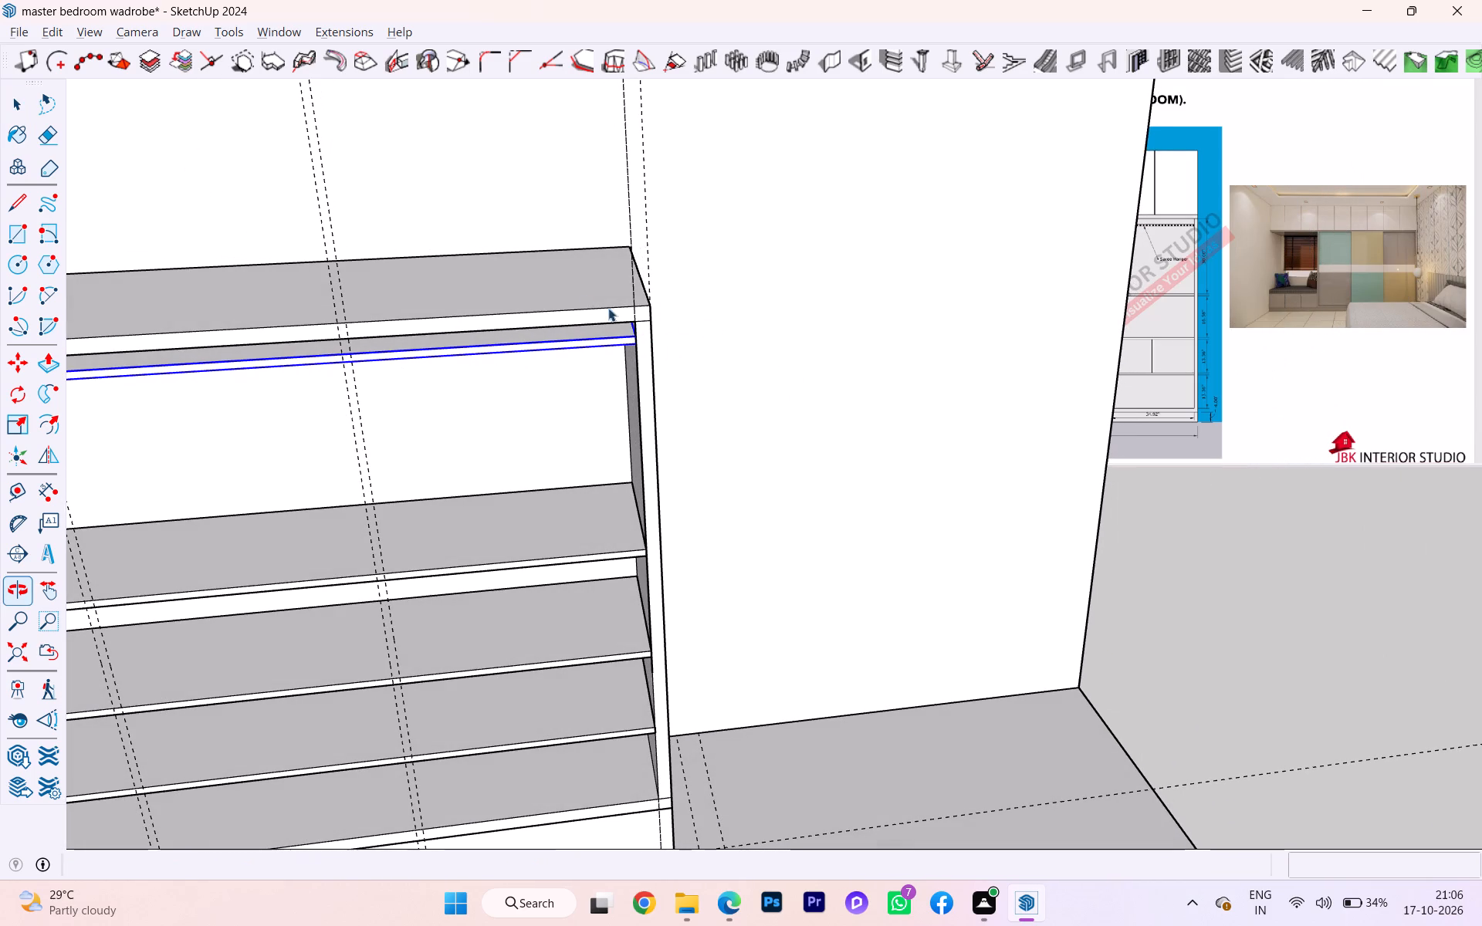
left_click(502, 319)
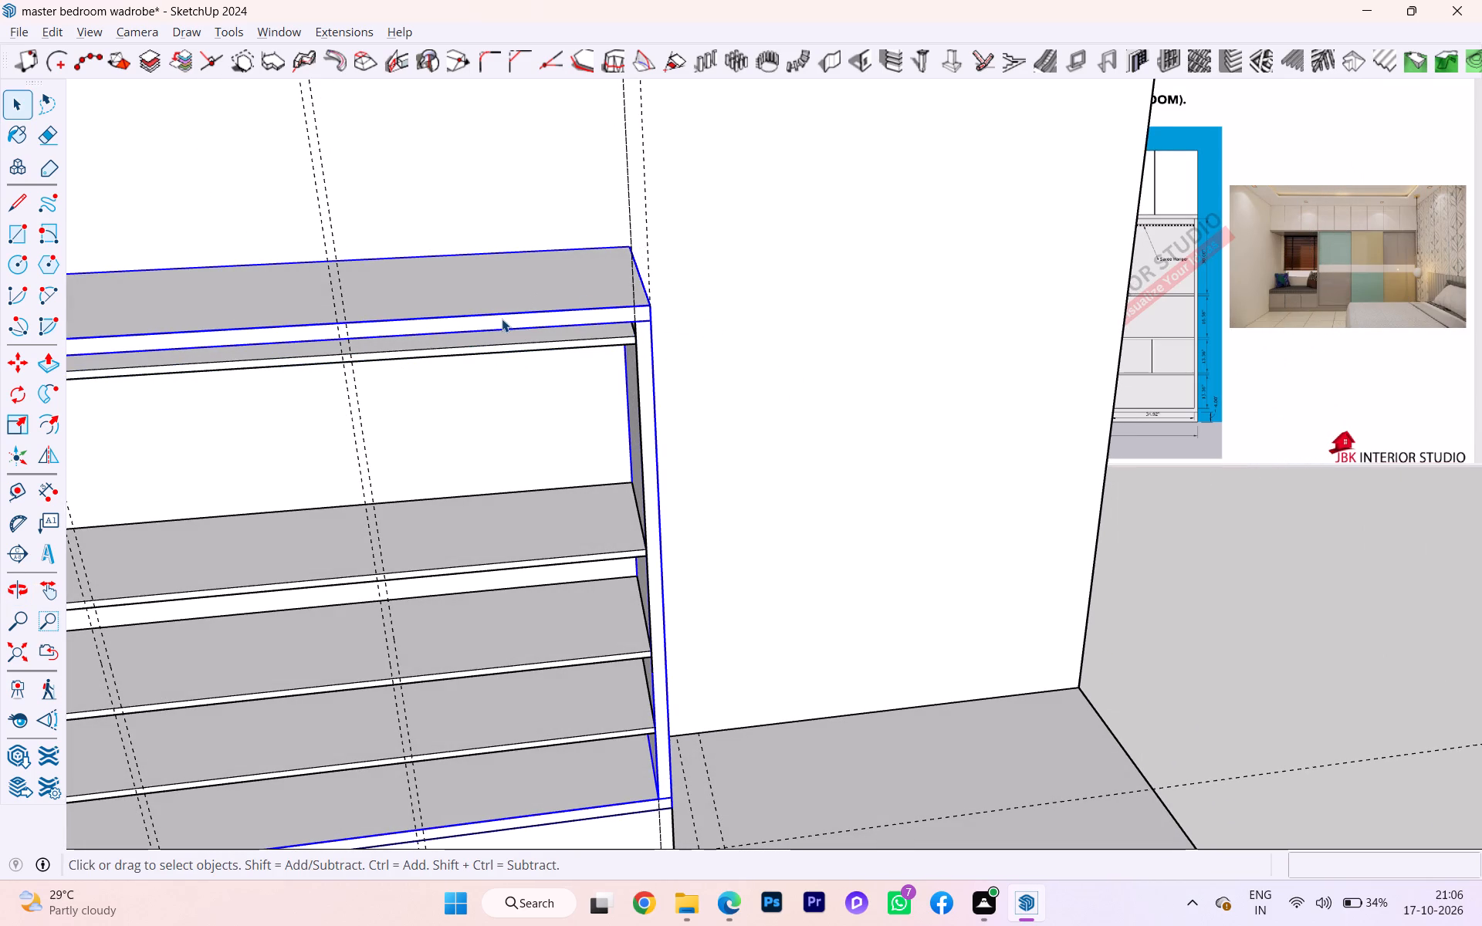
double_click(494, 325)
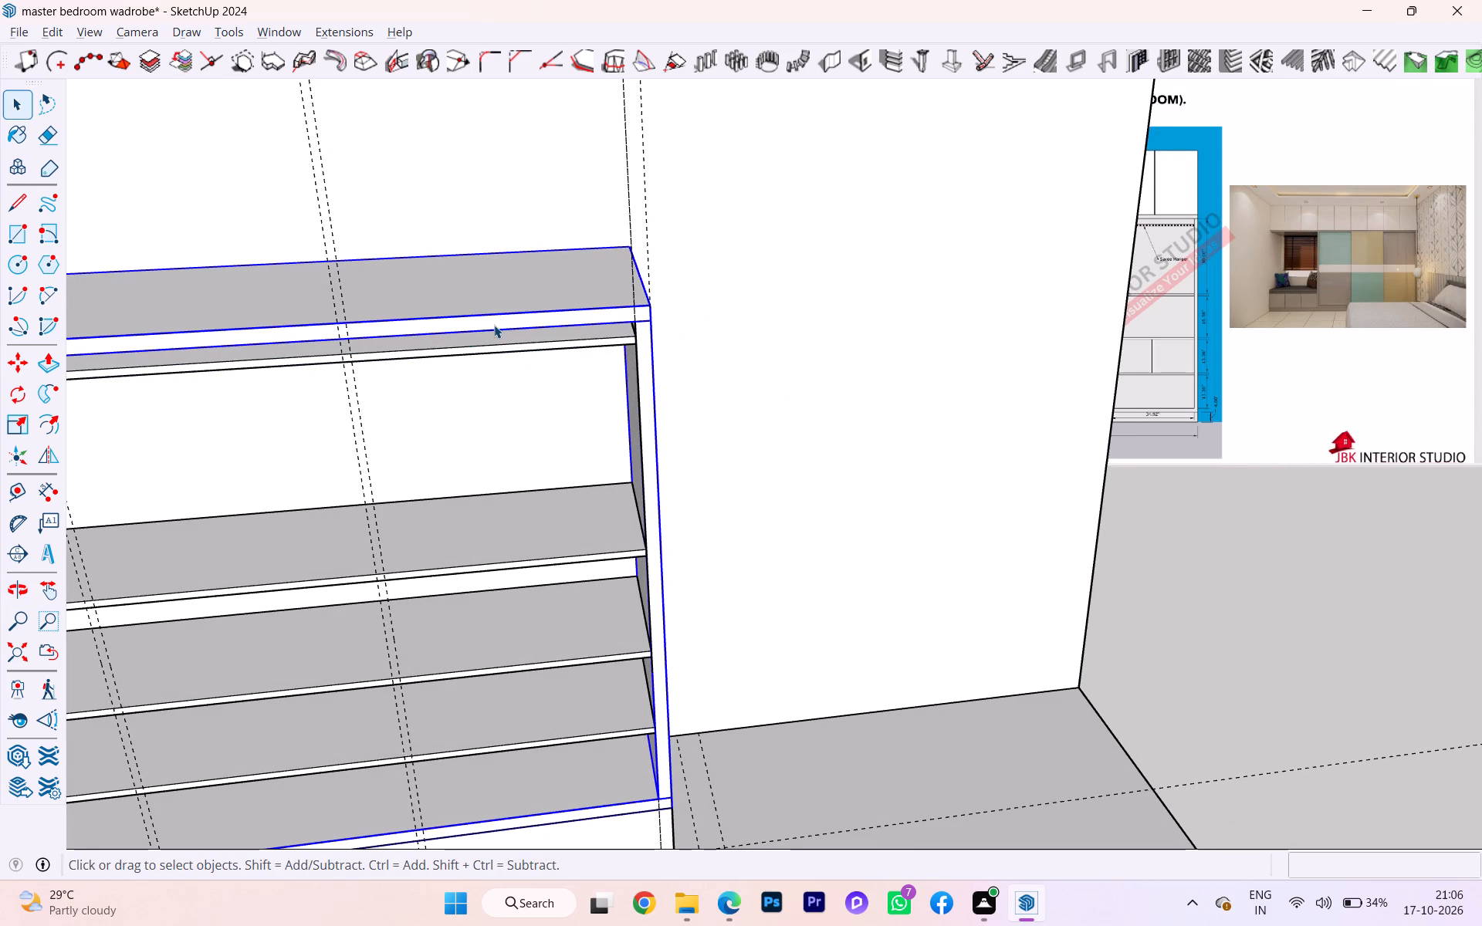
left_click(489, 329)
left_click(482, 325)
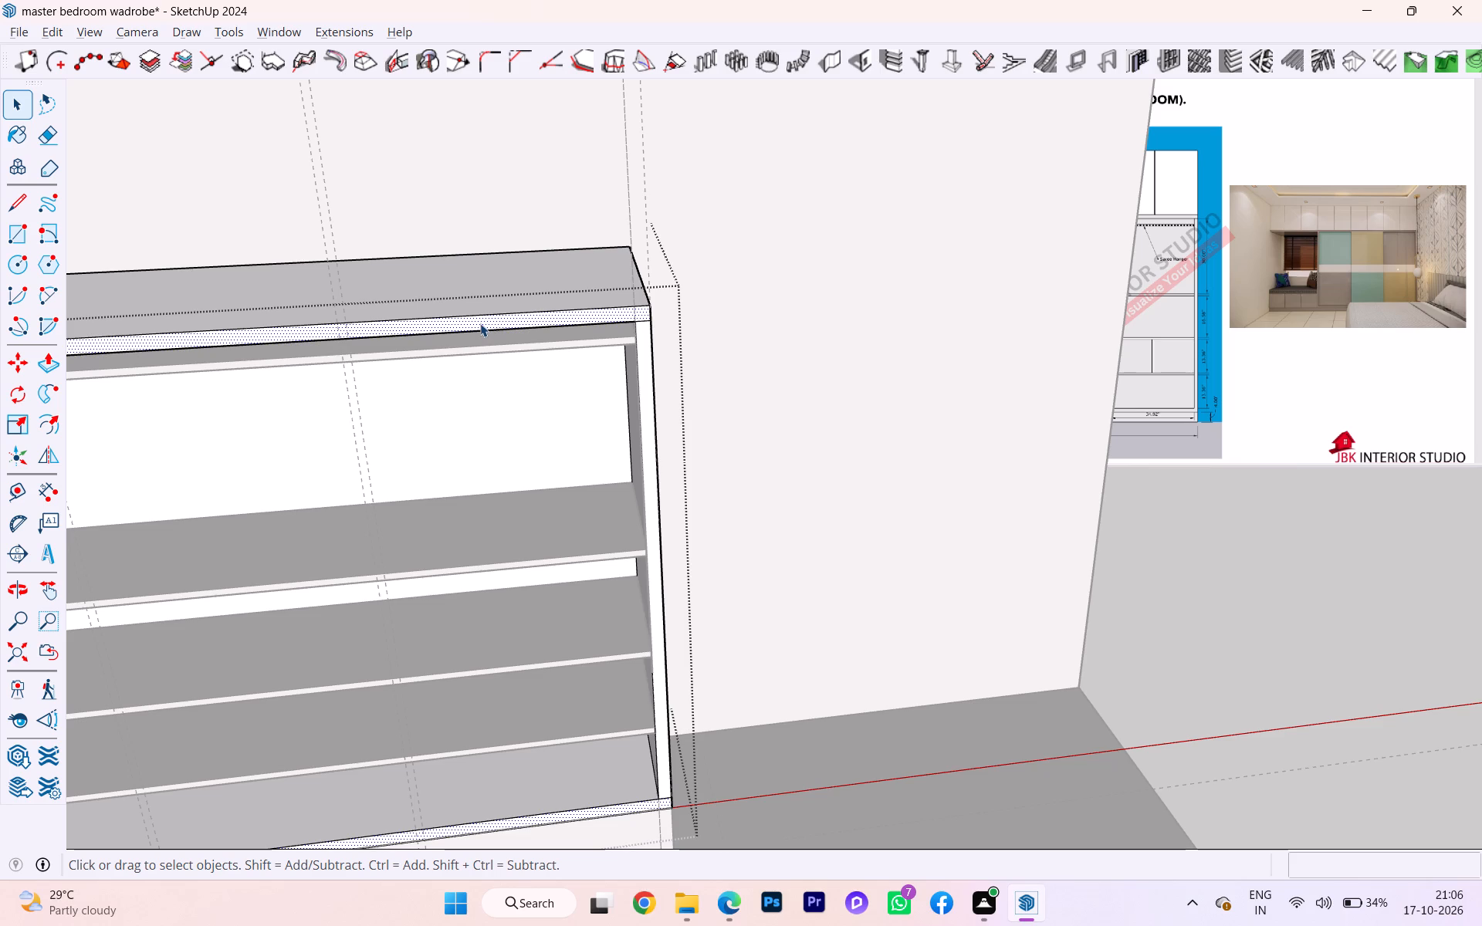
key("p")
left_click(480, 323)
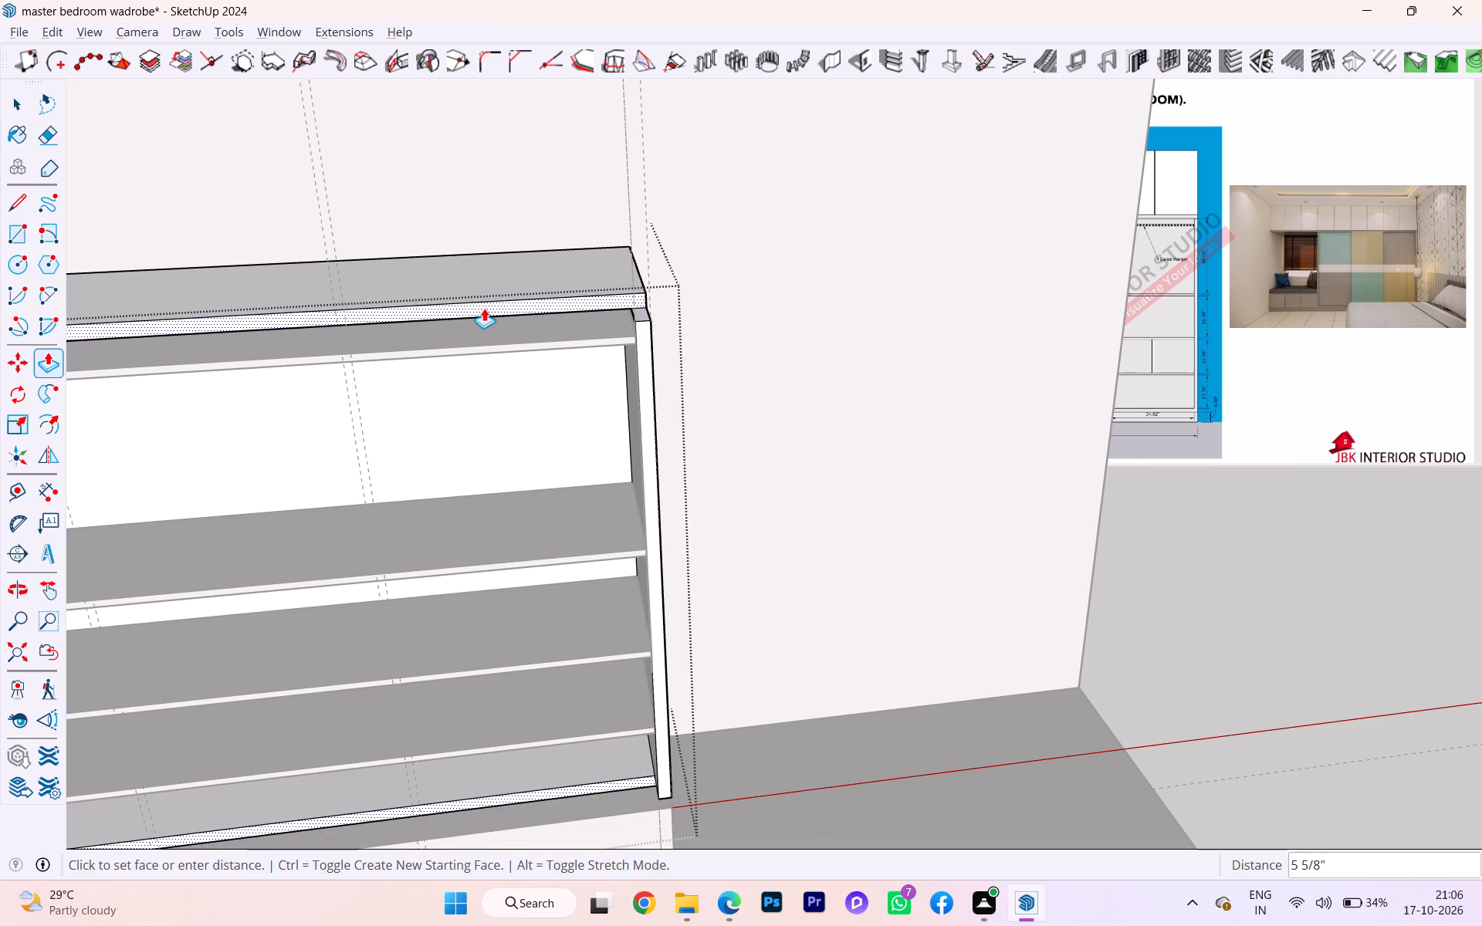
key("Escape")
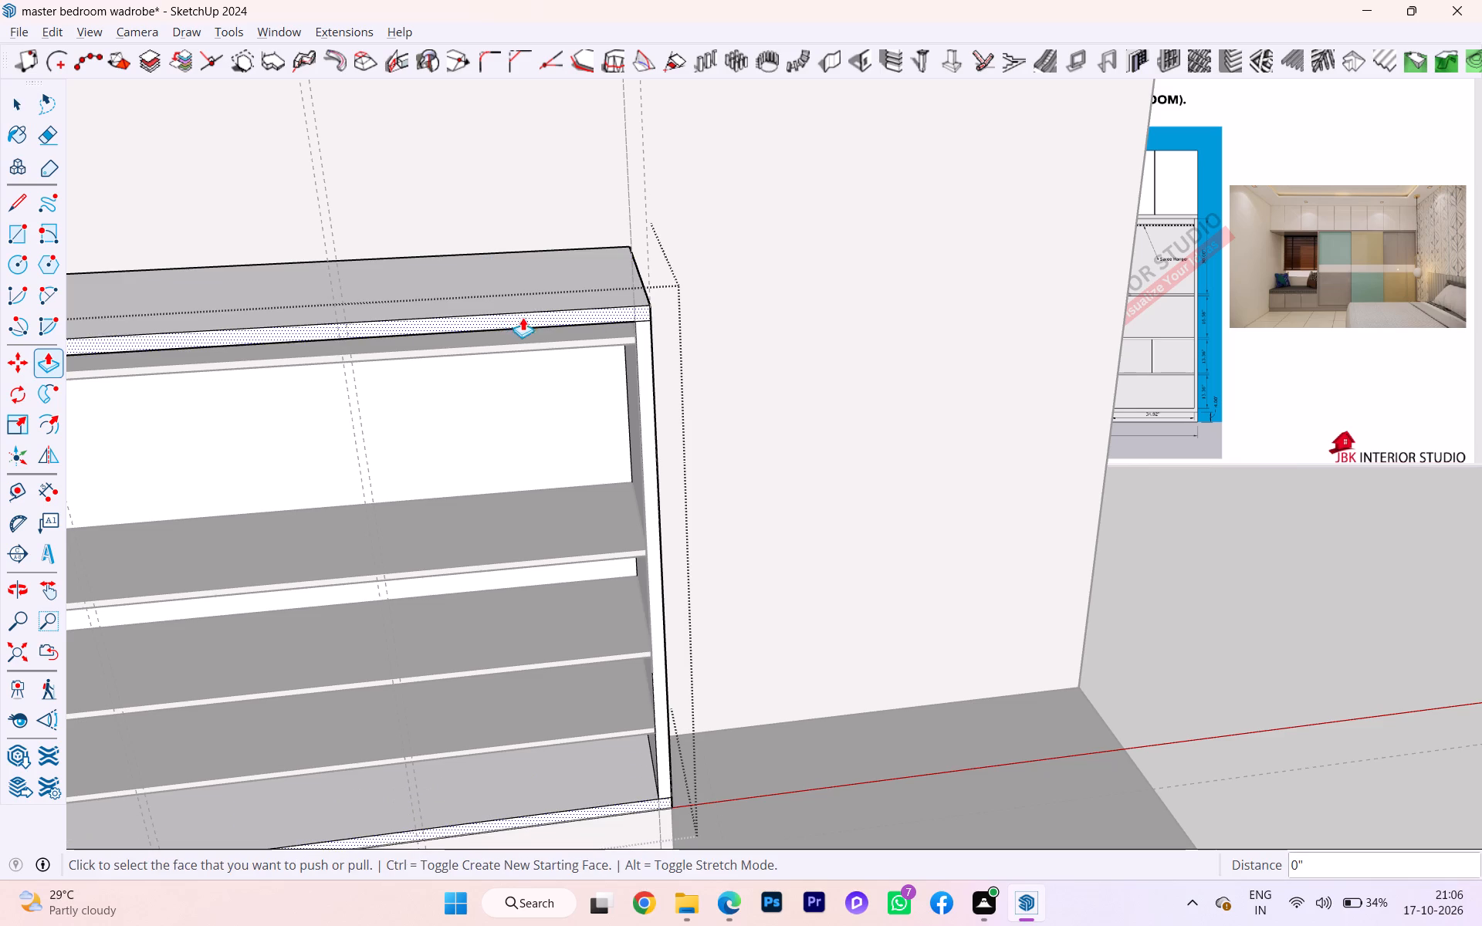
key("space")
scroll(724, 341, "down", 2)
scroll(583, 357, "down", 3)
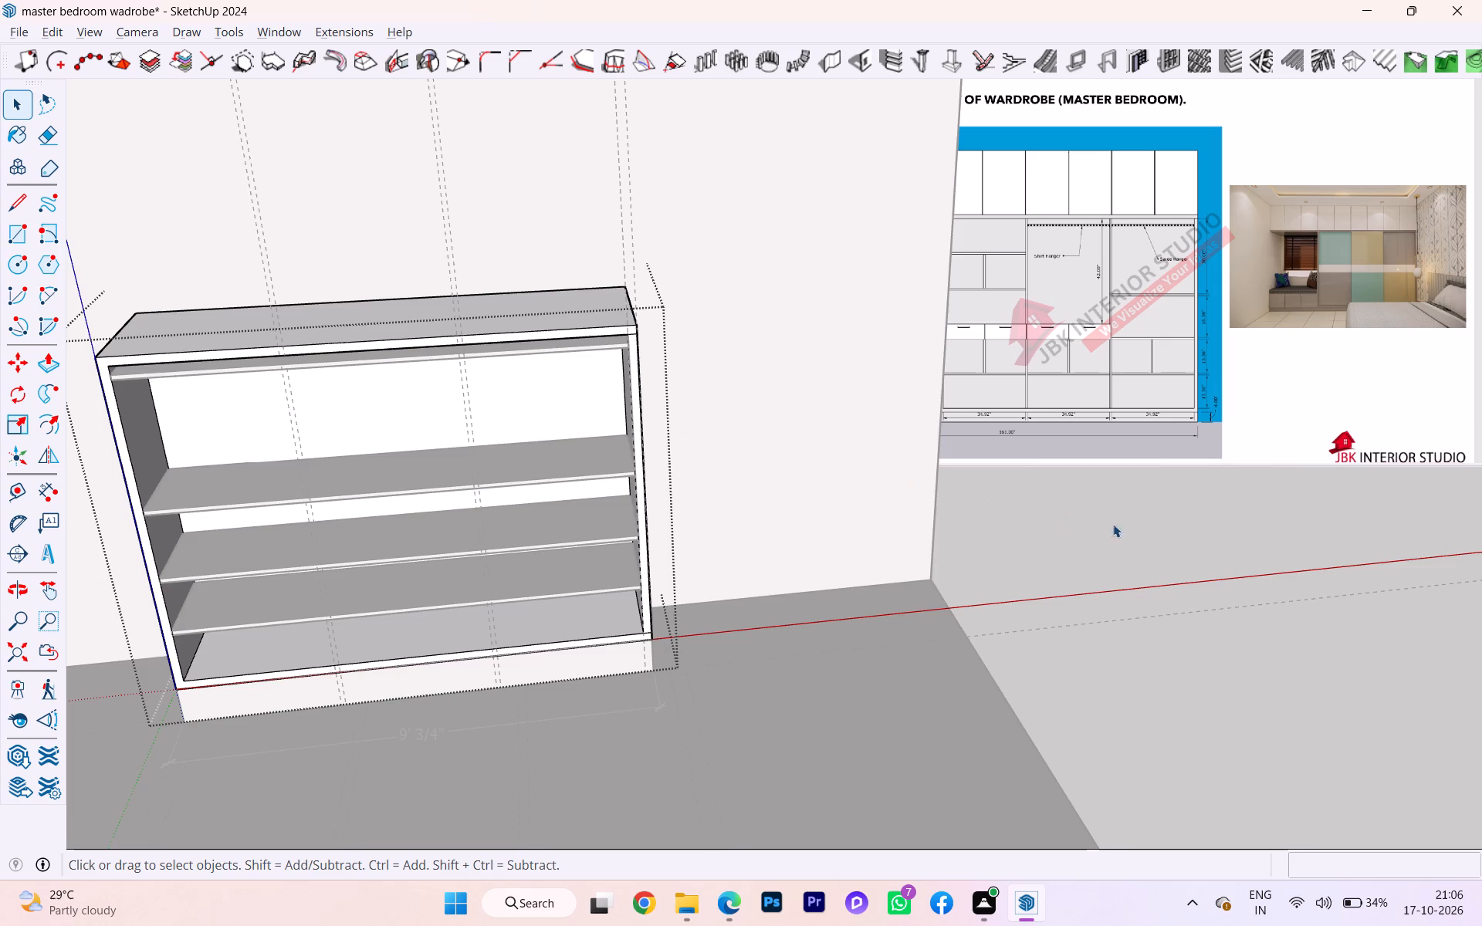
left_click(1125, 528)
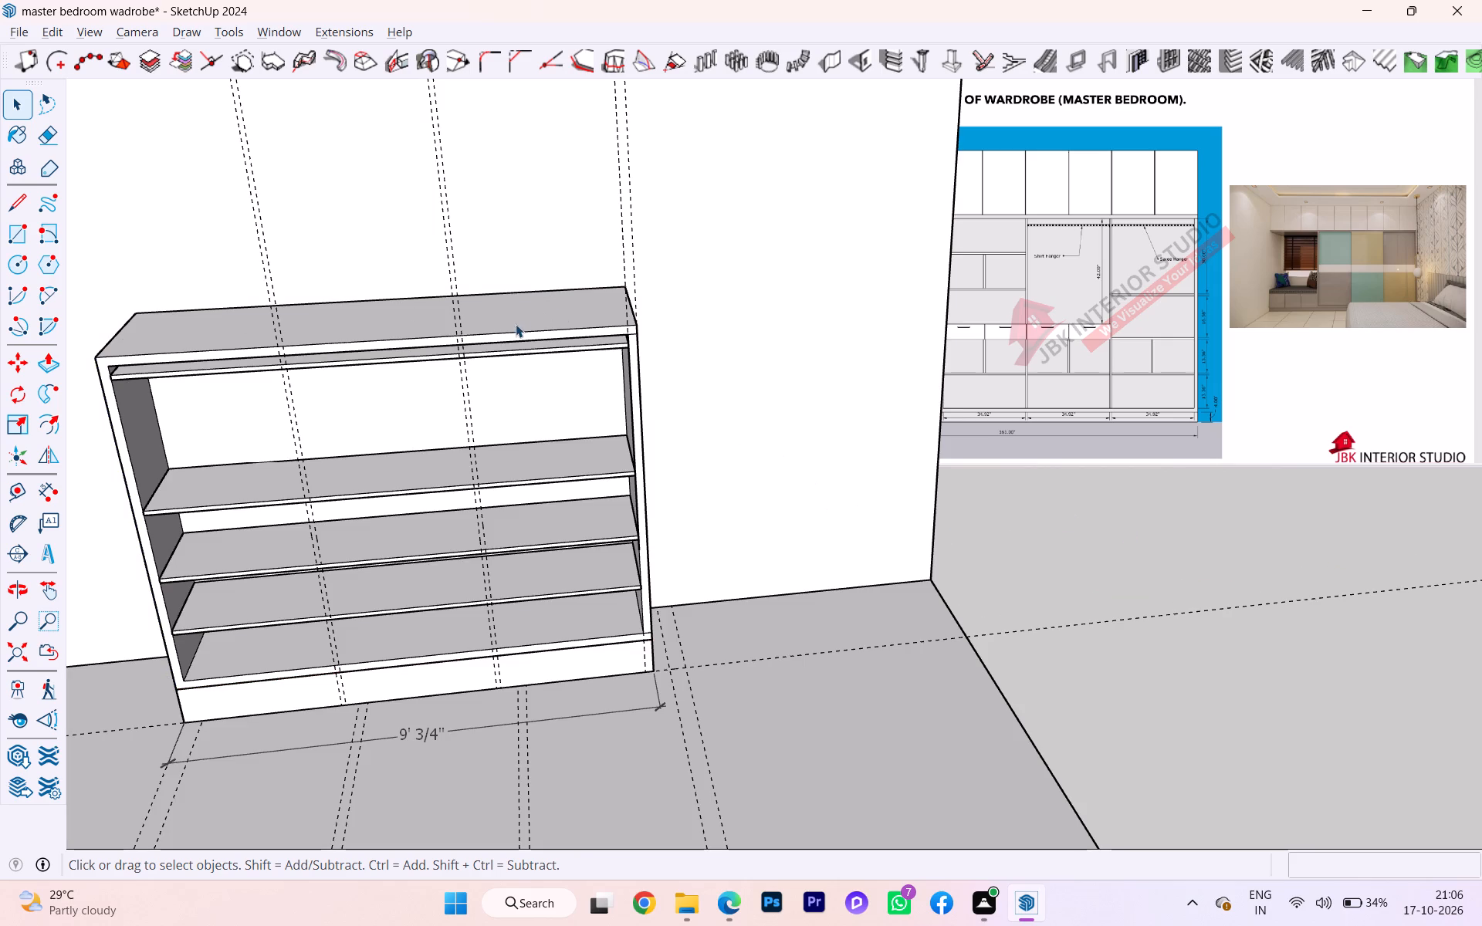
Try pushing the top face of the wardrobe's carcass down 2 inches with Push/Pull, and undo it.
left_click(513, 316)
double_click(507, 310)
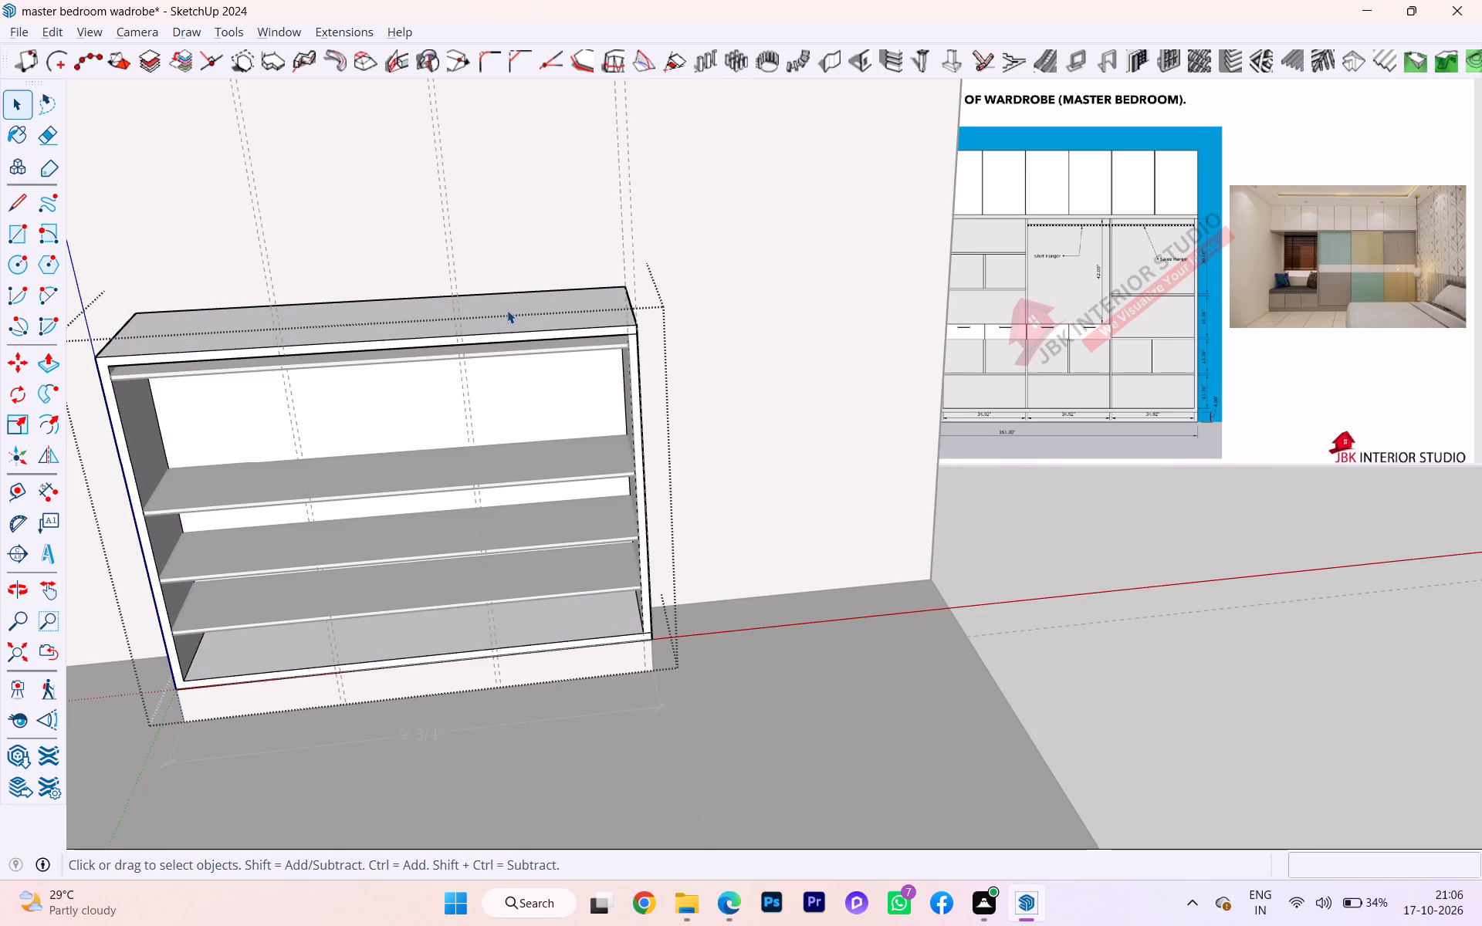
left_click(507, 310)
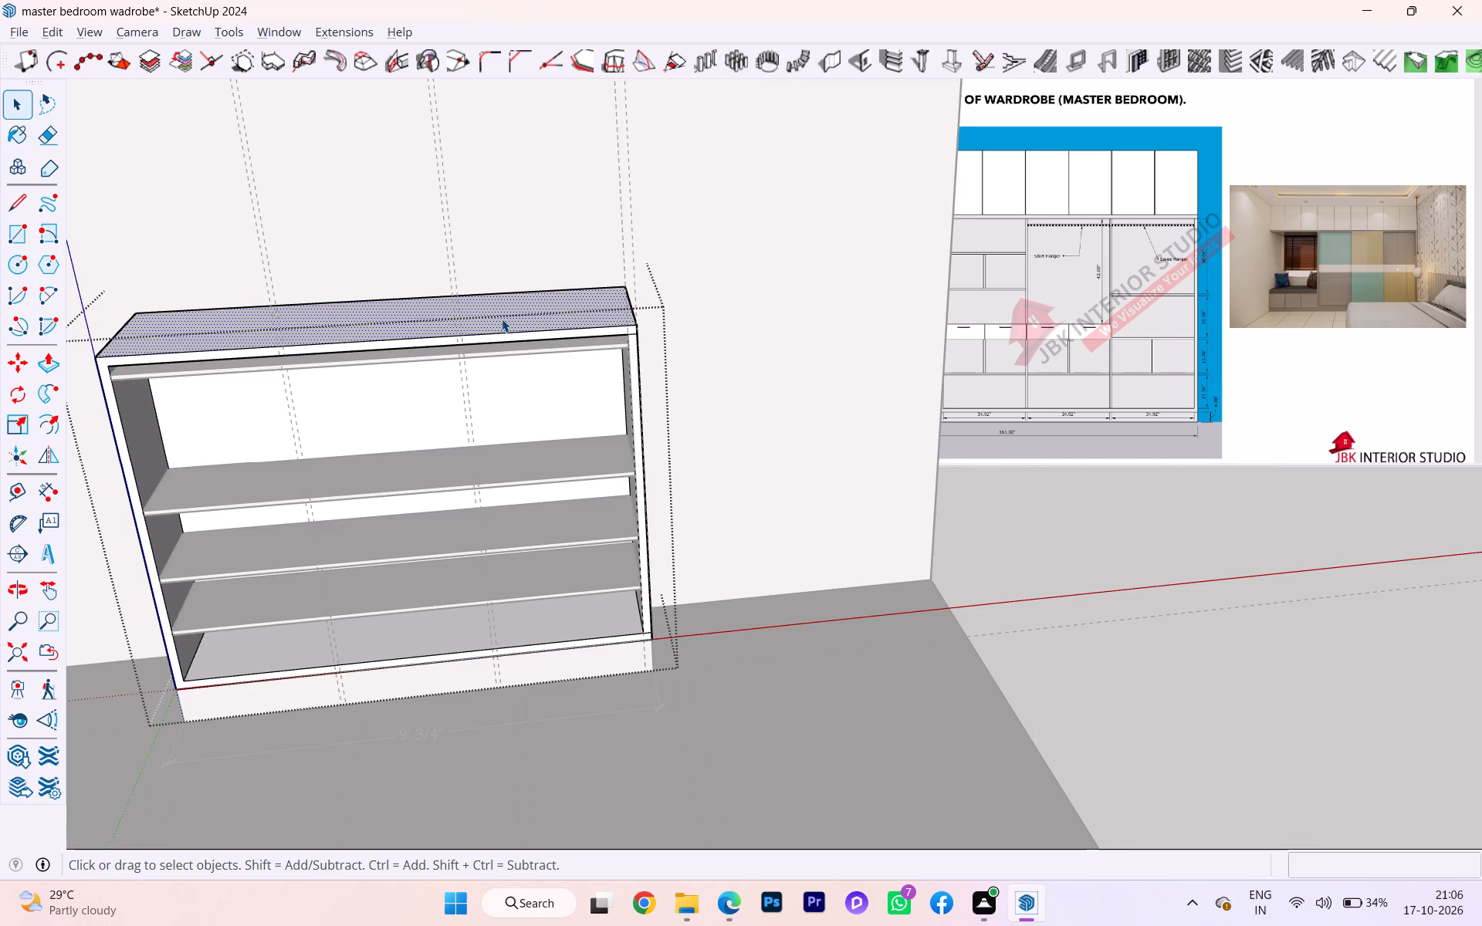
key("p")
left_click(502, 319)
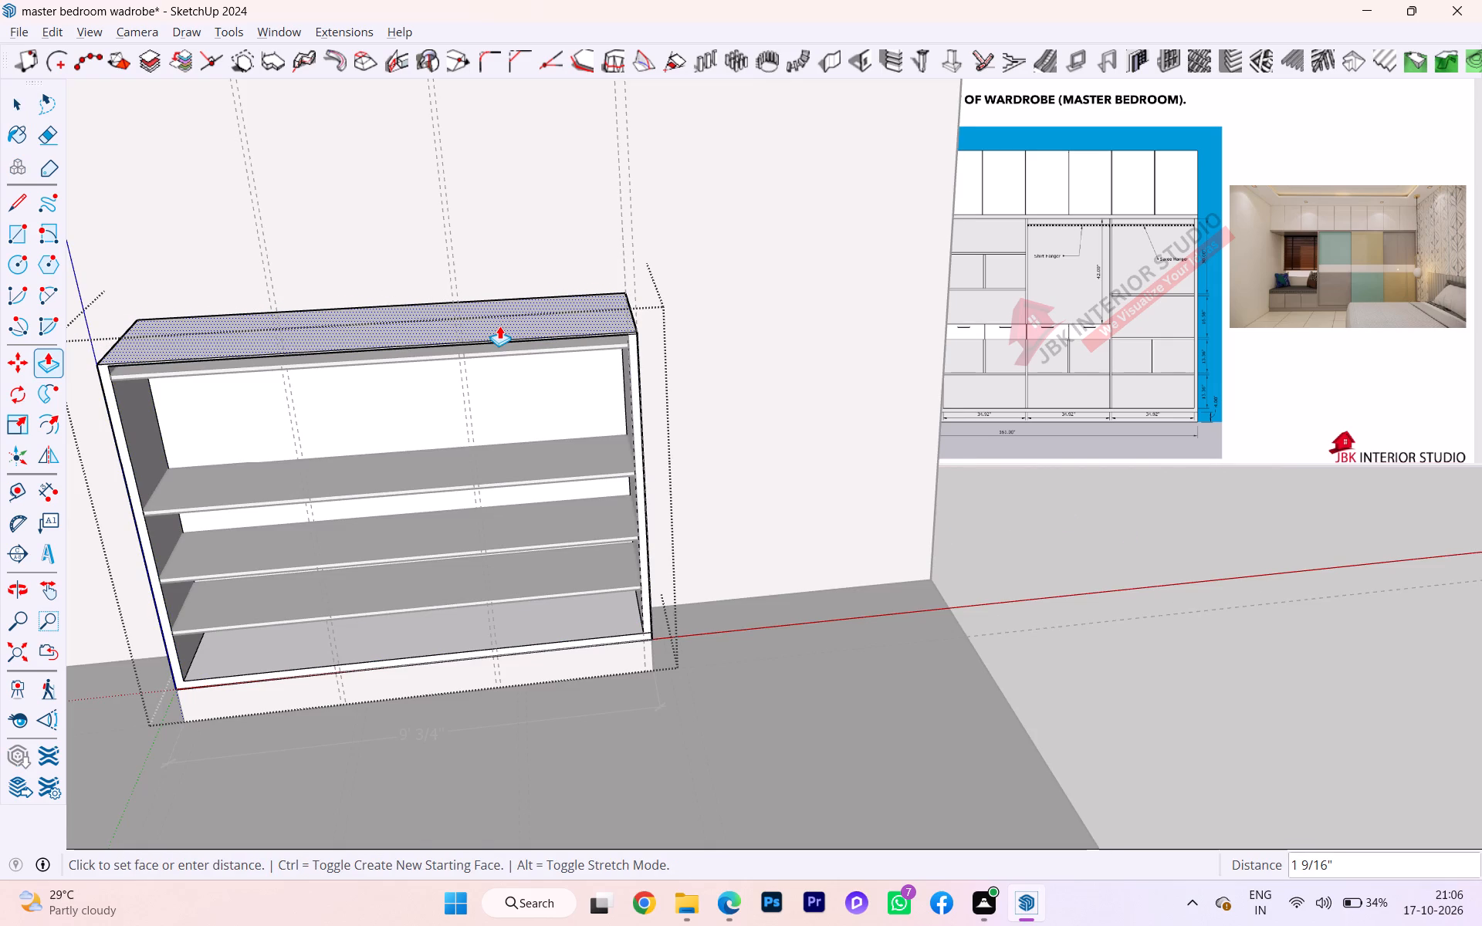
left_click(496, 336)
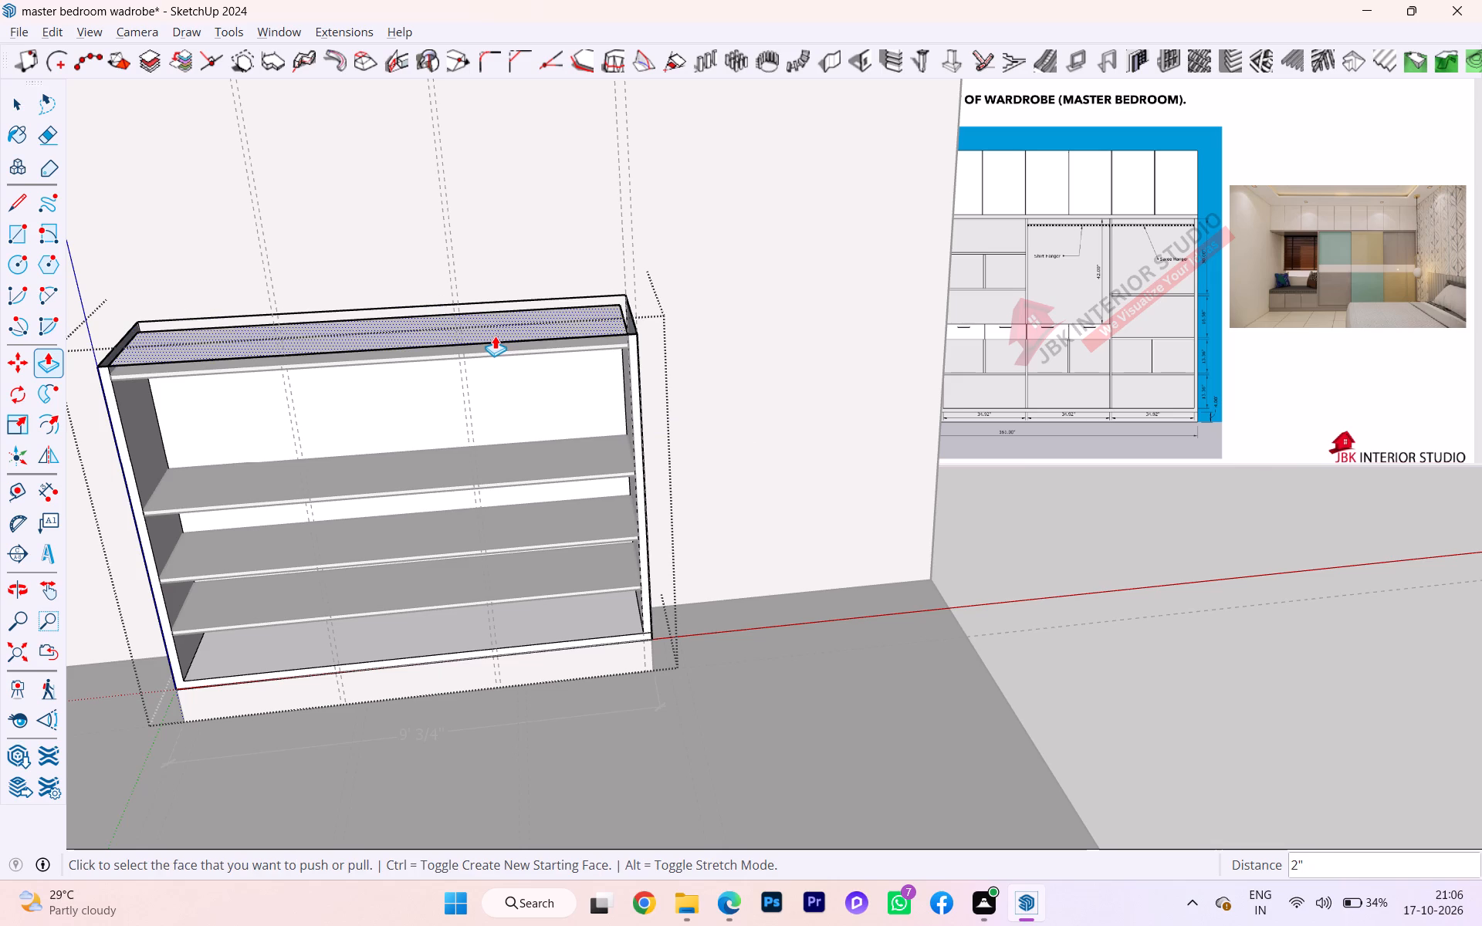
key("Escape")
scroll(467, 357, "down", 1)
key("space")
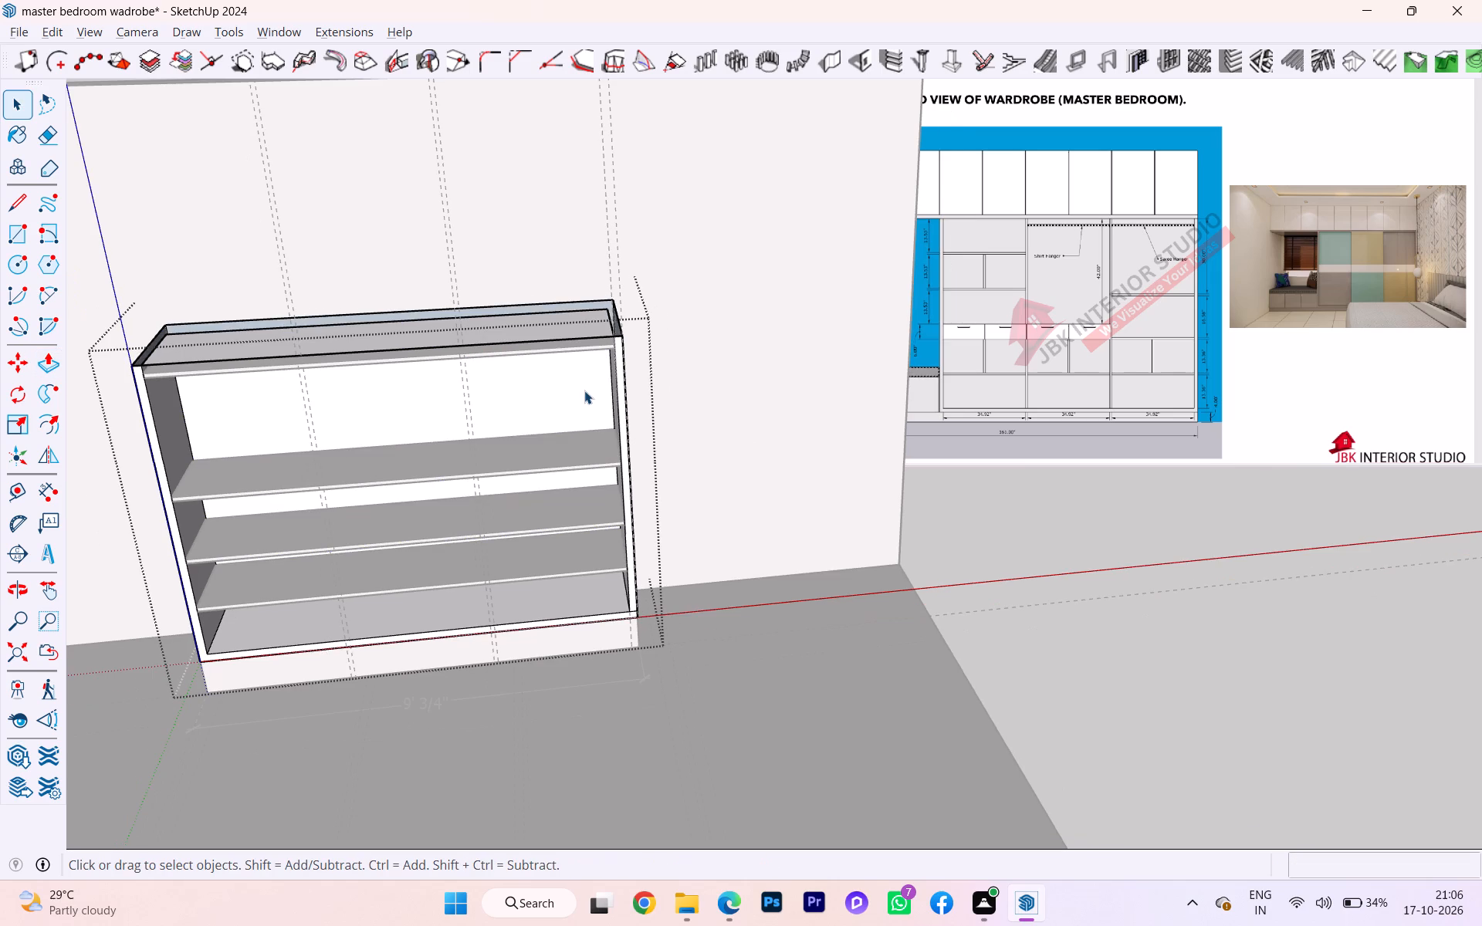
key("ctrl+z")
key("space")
Turn on the dashed display of back edges hidden behind the wardrobe's faces.
scroll(584, 382, "down", 1)
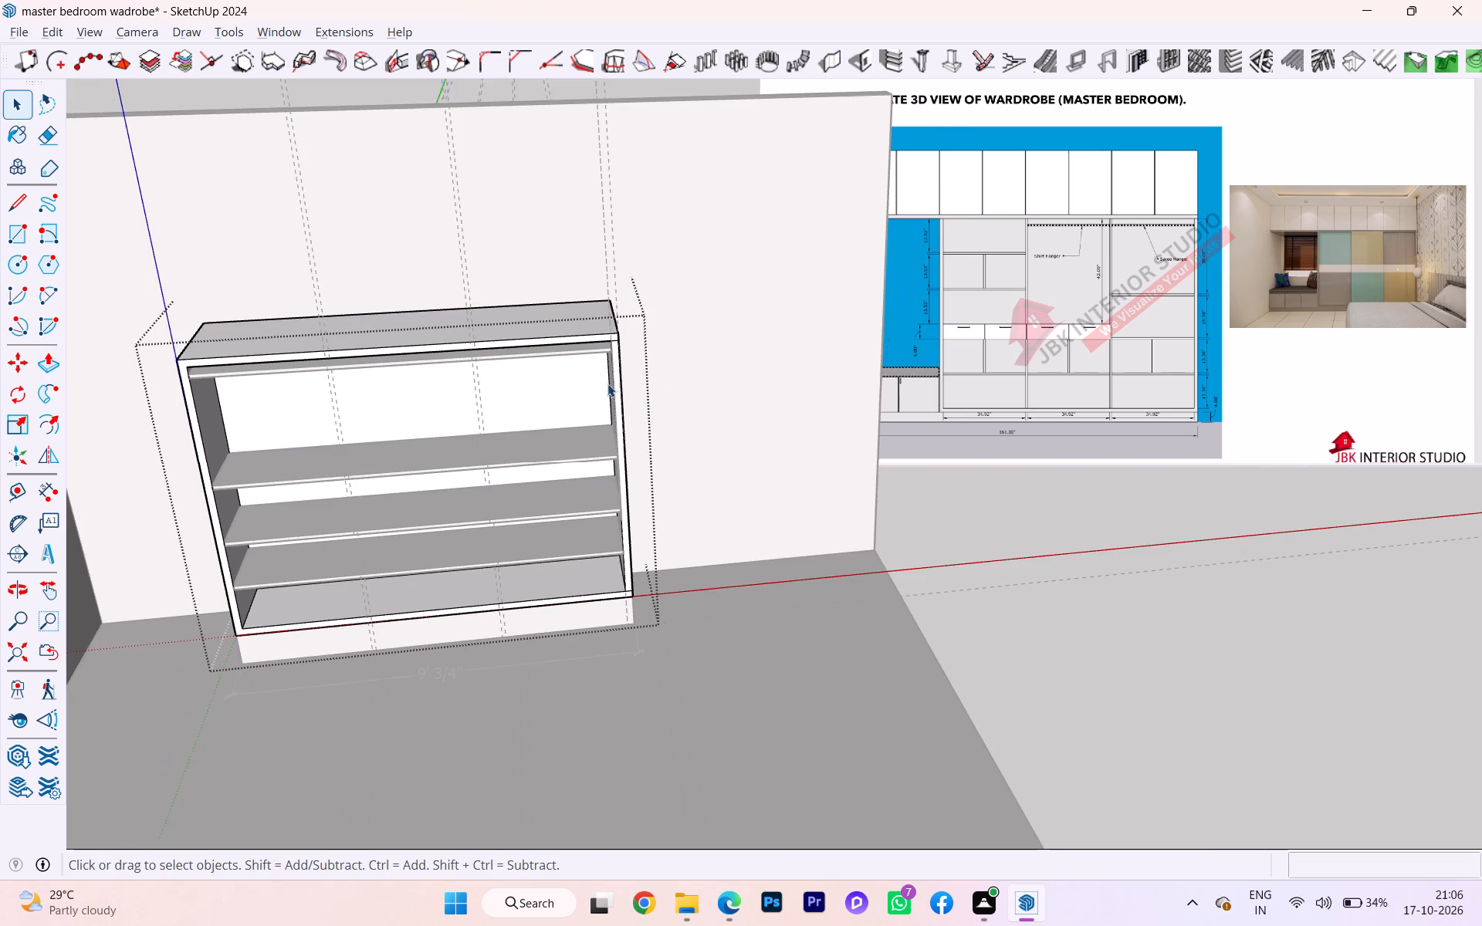
middle_click_drag(652, 404, 680, 396)
key("k")
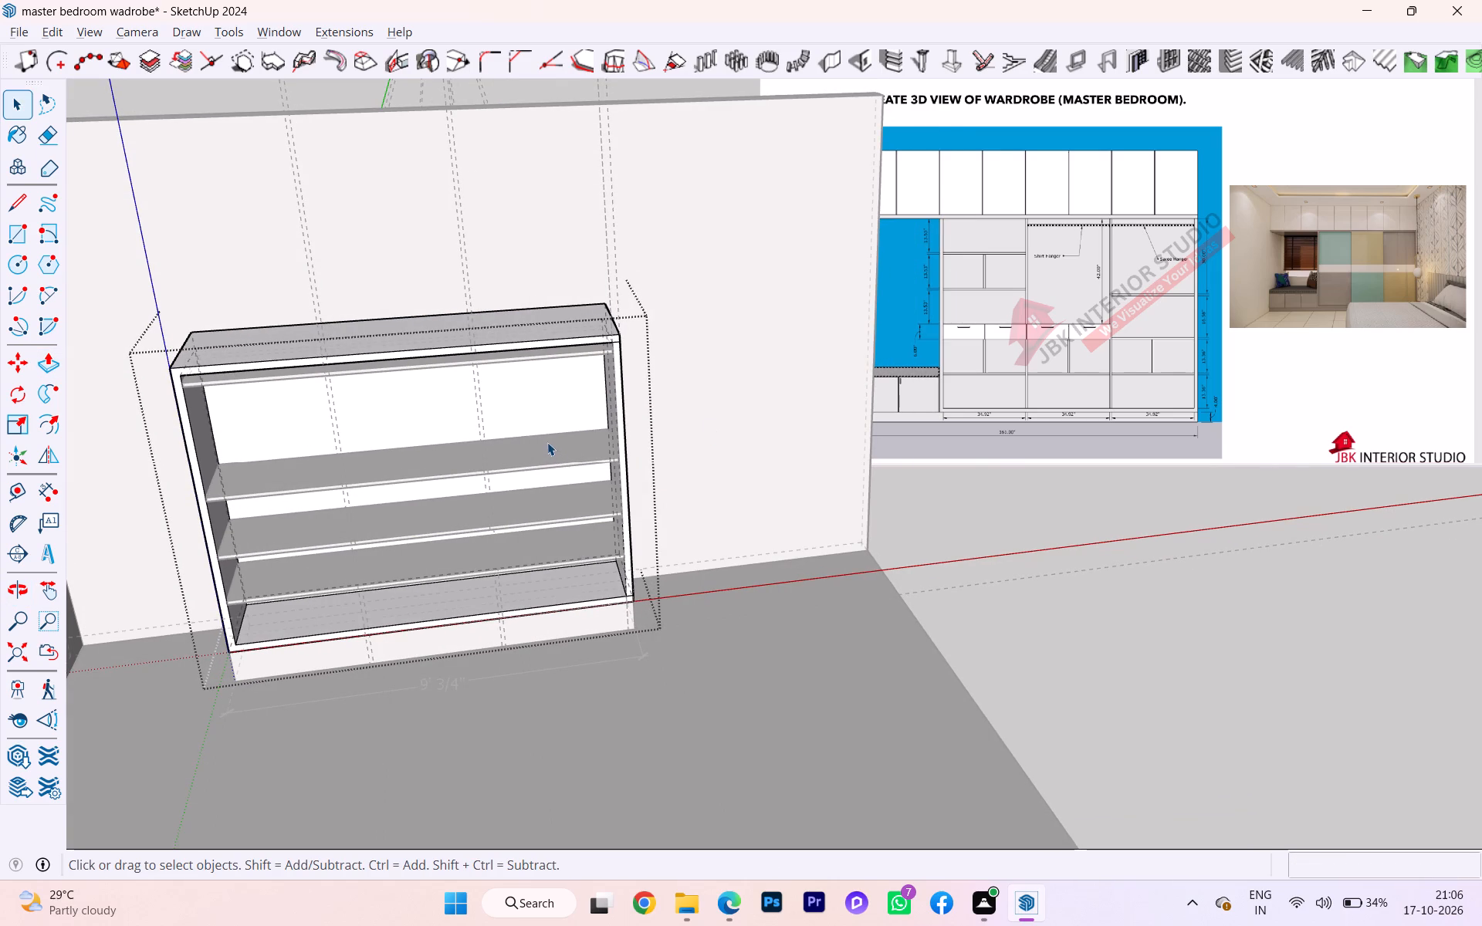
Draw a 2" line across the front edge of the wardrobe's left side panel, level with the thin upper shelf's top corner.
key("Escape")
key("l")
key("Return")
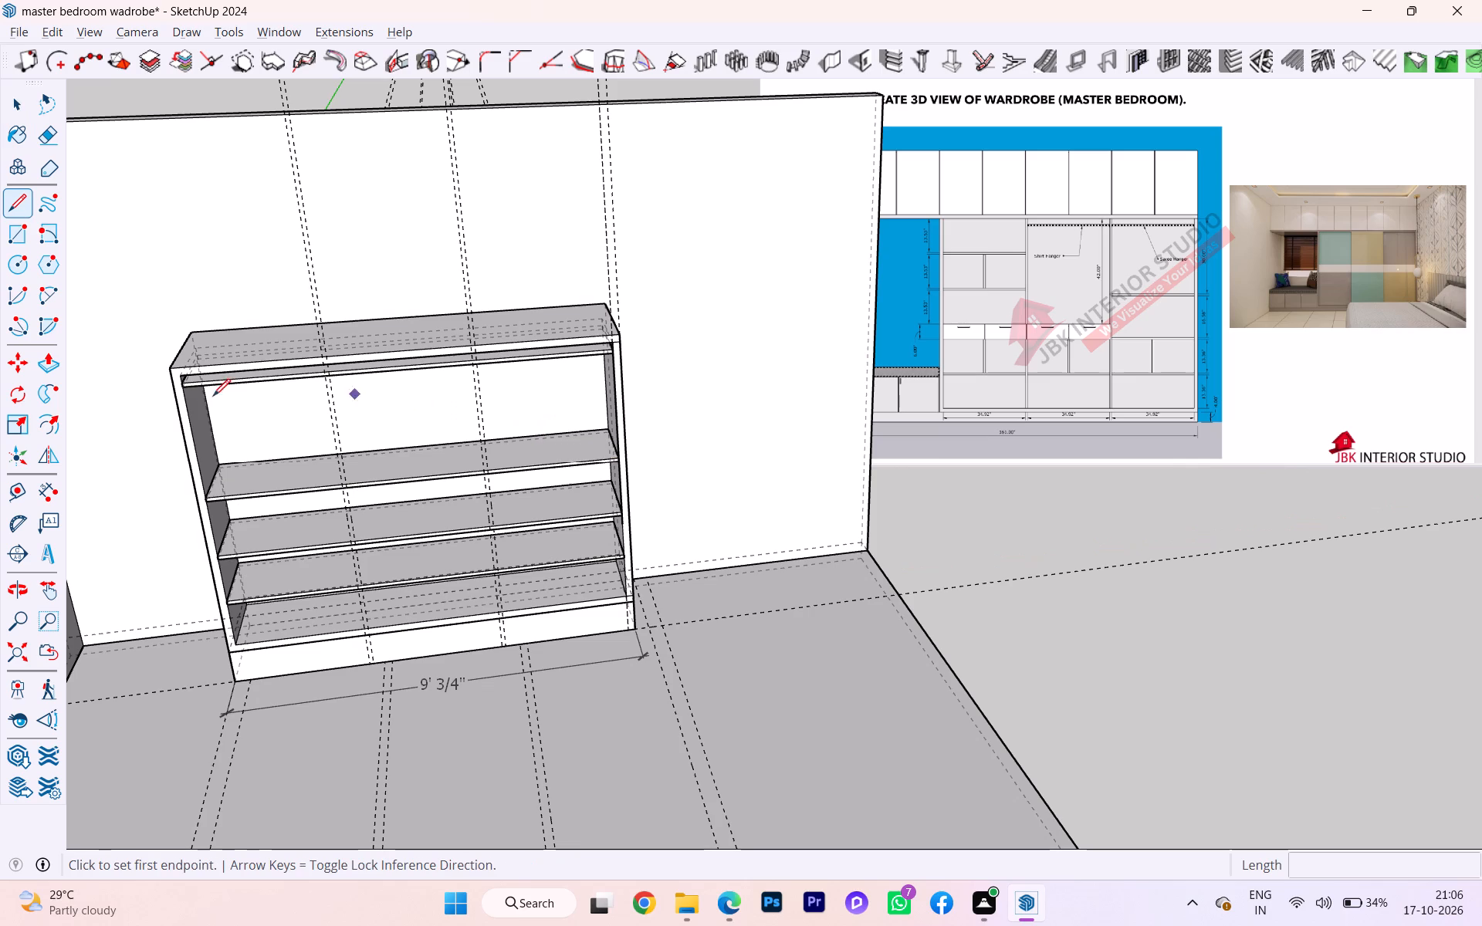
scroll(167, 373, "up", 8)
scroll(201, 388, "down", 1)
scroll(201, 388, "up", 2)
scroll(203, 392, "down", 1)
scroll(203, 392, "up", 2)
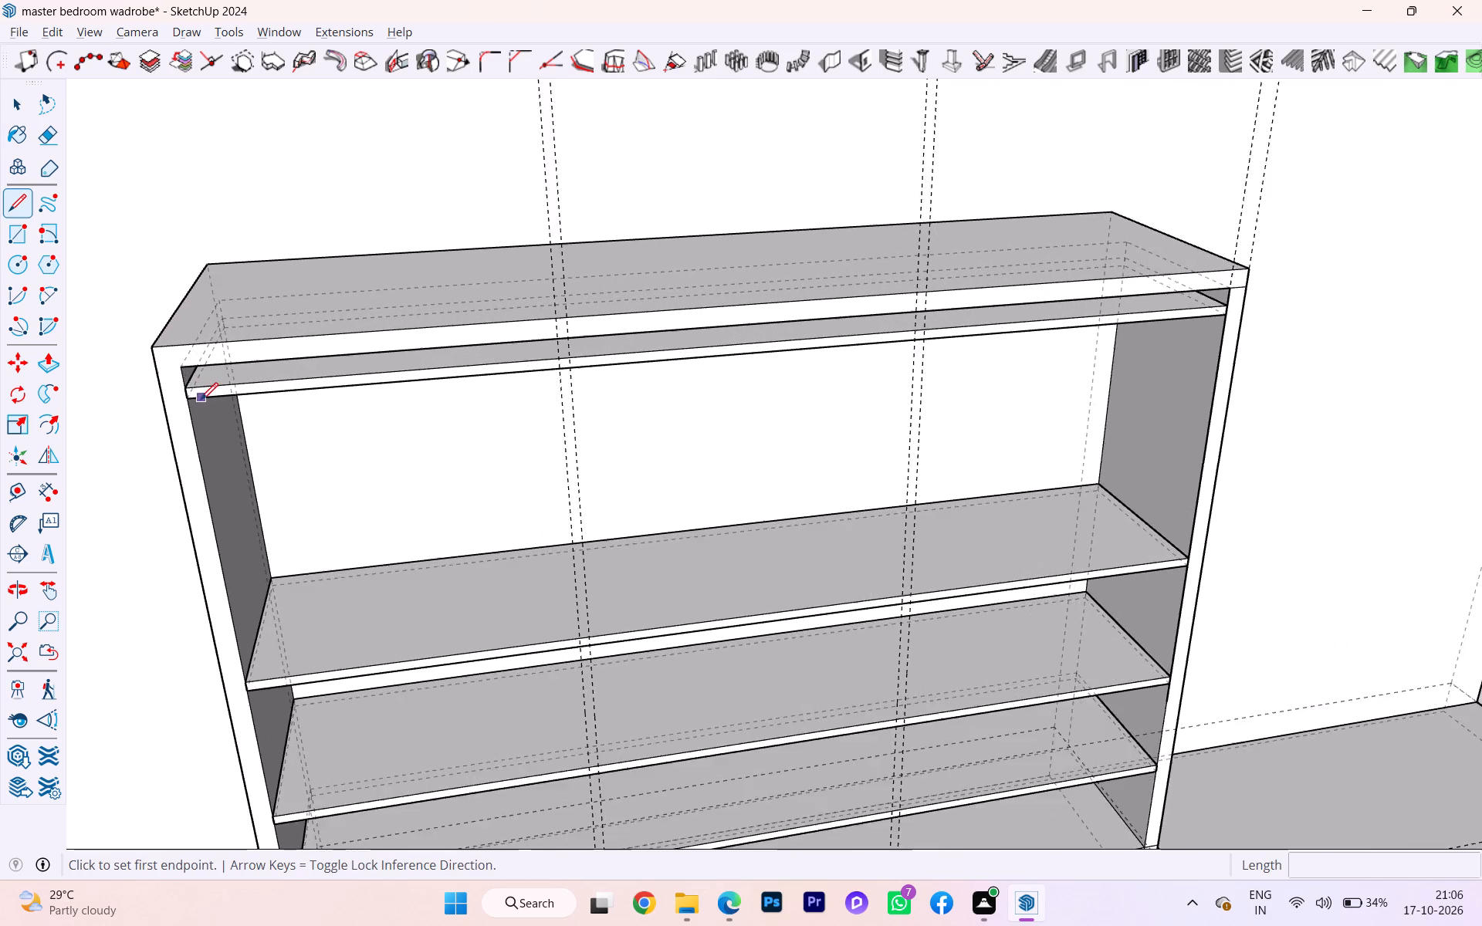
scroll(201, 400, "up", 4)
scroll(200, 400, "down", 2)
scroll(200, 400, "up", 1)
scroll(200, 400, "down", 1)
scroll(200, 400, "up", 7)
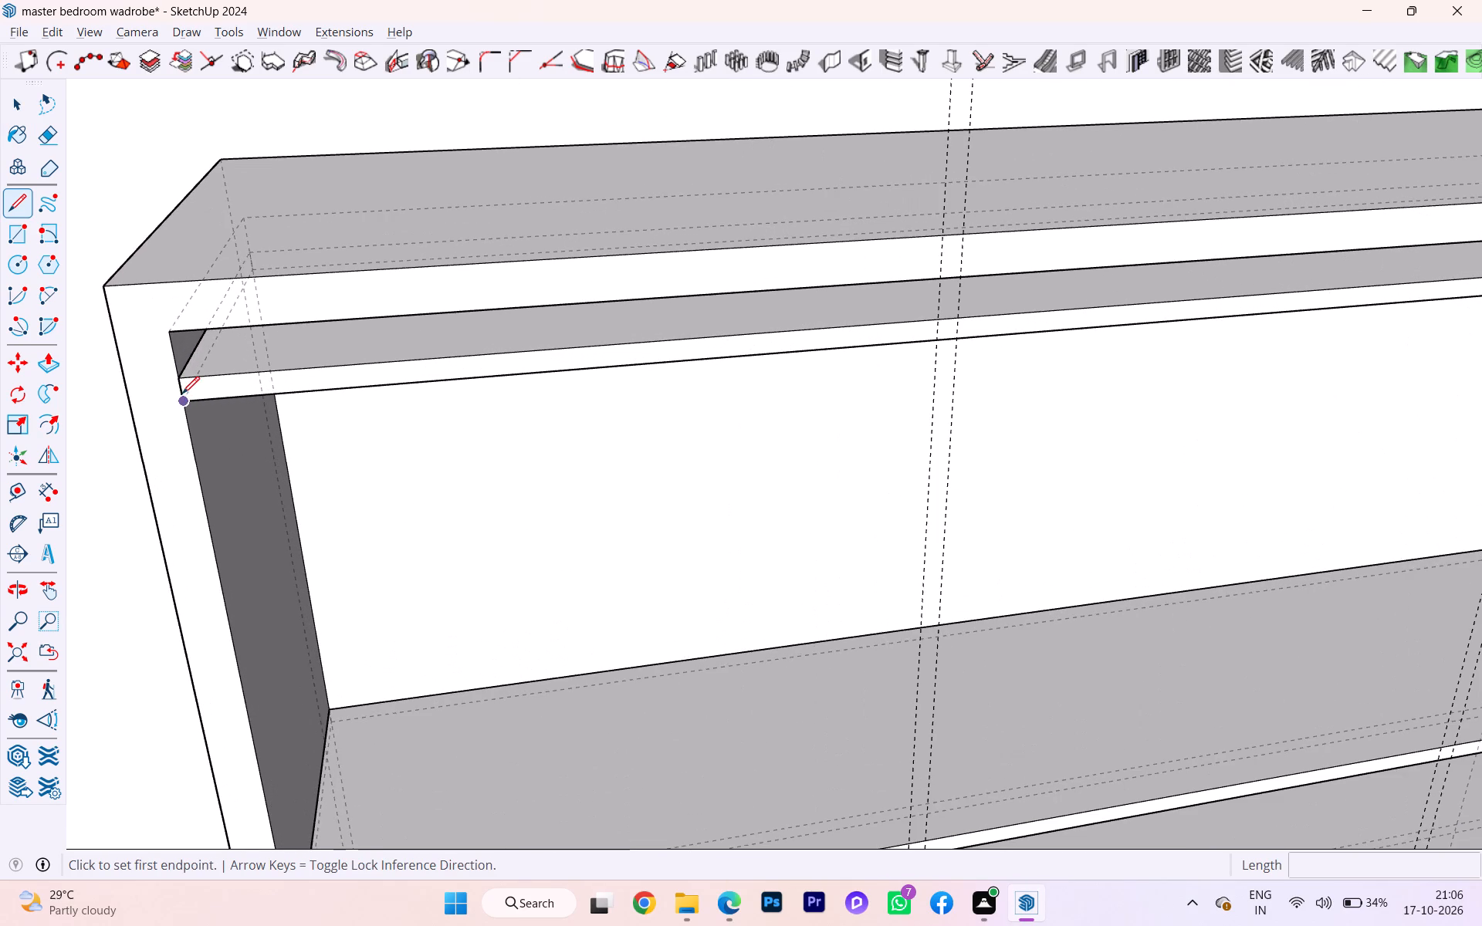
scroll(221, 341, "down", 3)
scroll(221, 341, "up", 1)
scroll(221, 341, "down", 1)
scroll(222, 346, "up", 3)
scroll(222, 347, "down", 3)
scroll(222, 361, "up", 1)
scroll(222, 361, "down", 3)
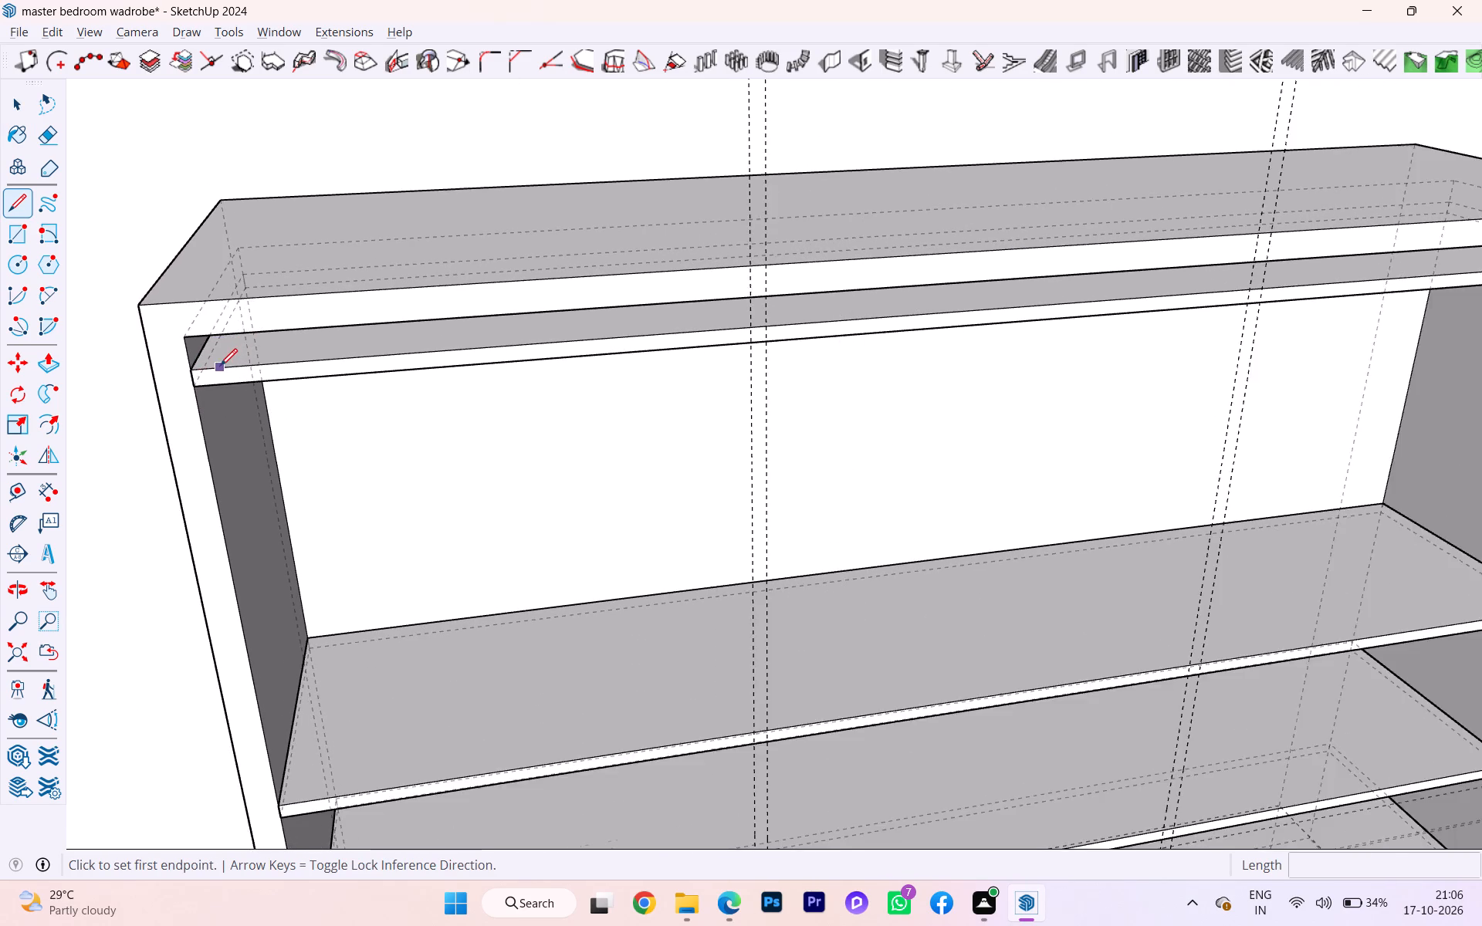
scroll(220, 366, "down", 8)
scroll(232, 385, "up", 1)
scroll(232, 385, "down", 2)
scroll(232, 385, "up", 2)
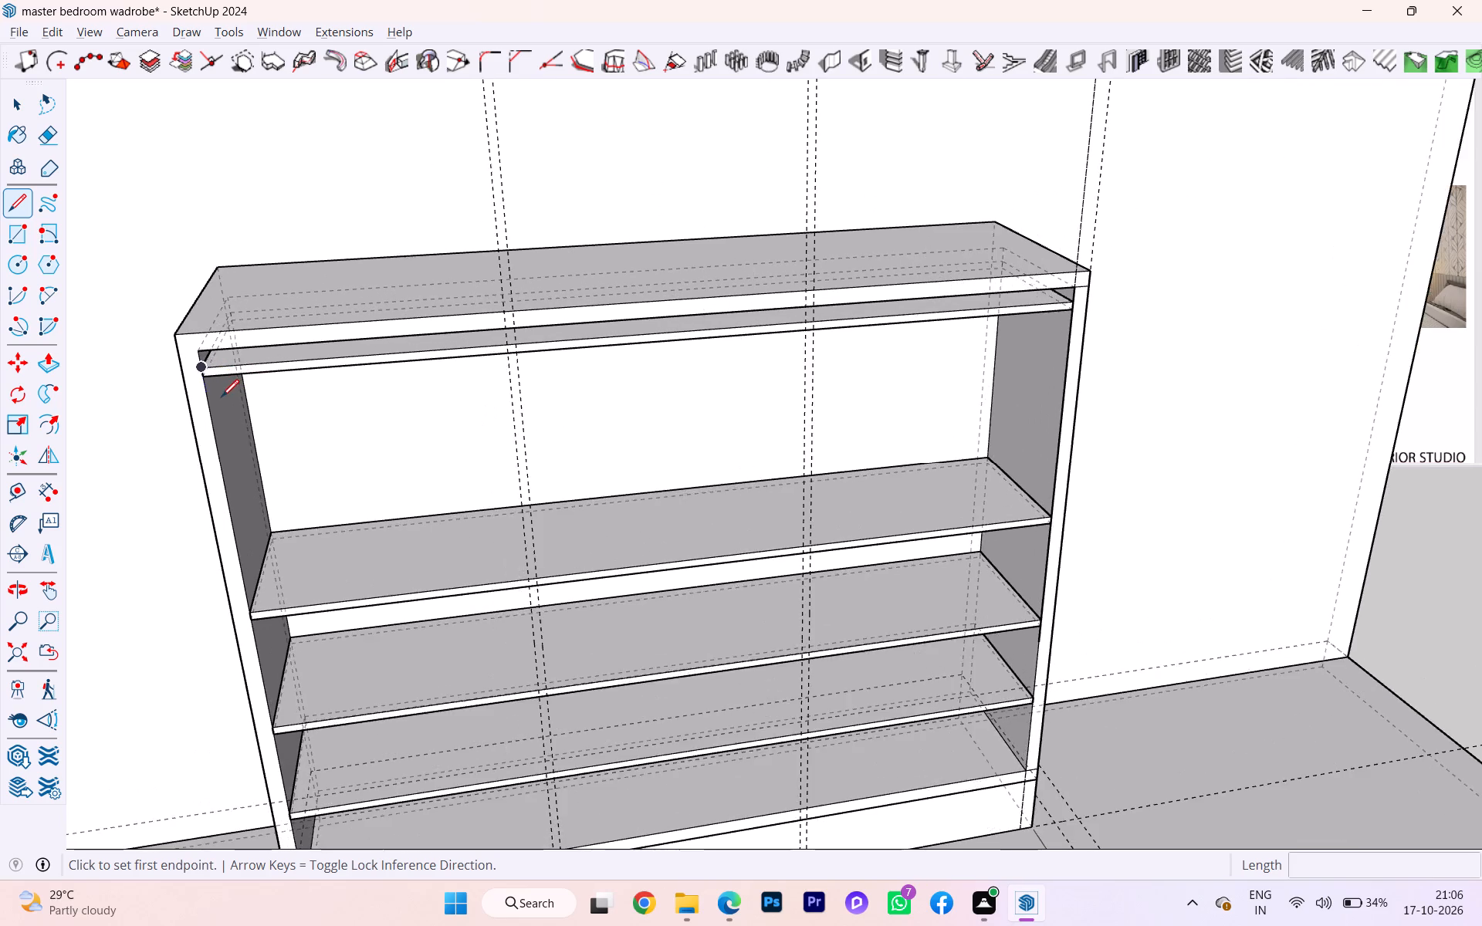
scroll(221, 397, "up", 4)
scroll(205, 386, "down", 1)
scroll(205, 386, "up", 4)
scroll(205, 364, "down", 1)
scroll(202, 365, "up", 6)
scroll(194, 370, "down", 1)
scroll(194, 370, "up", 2)
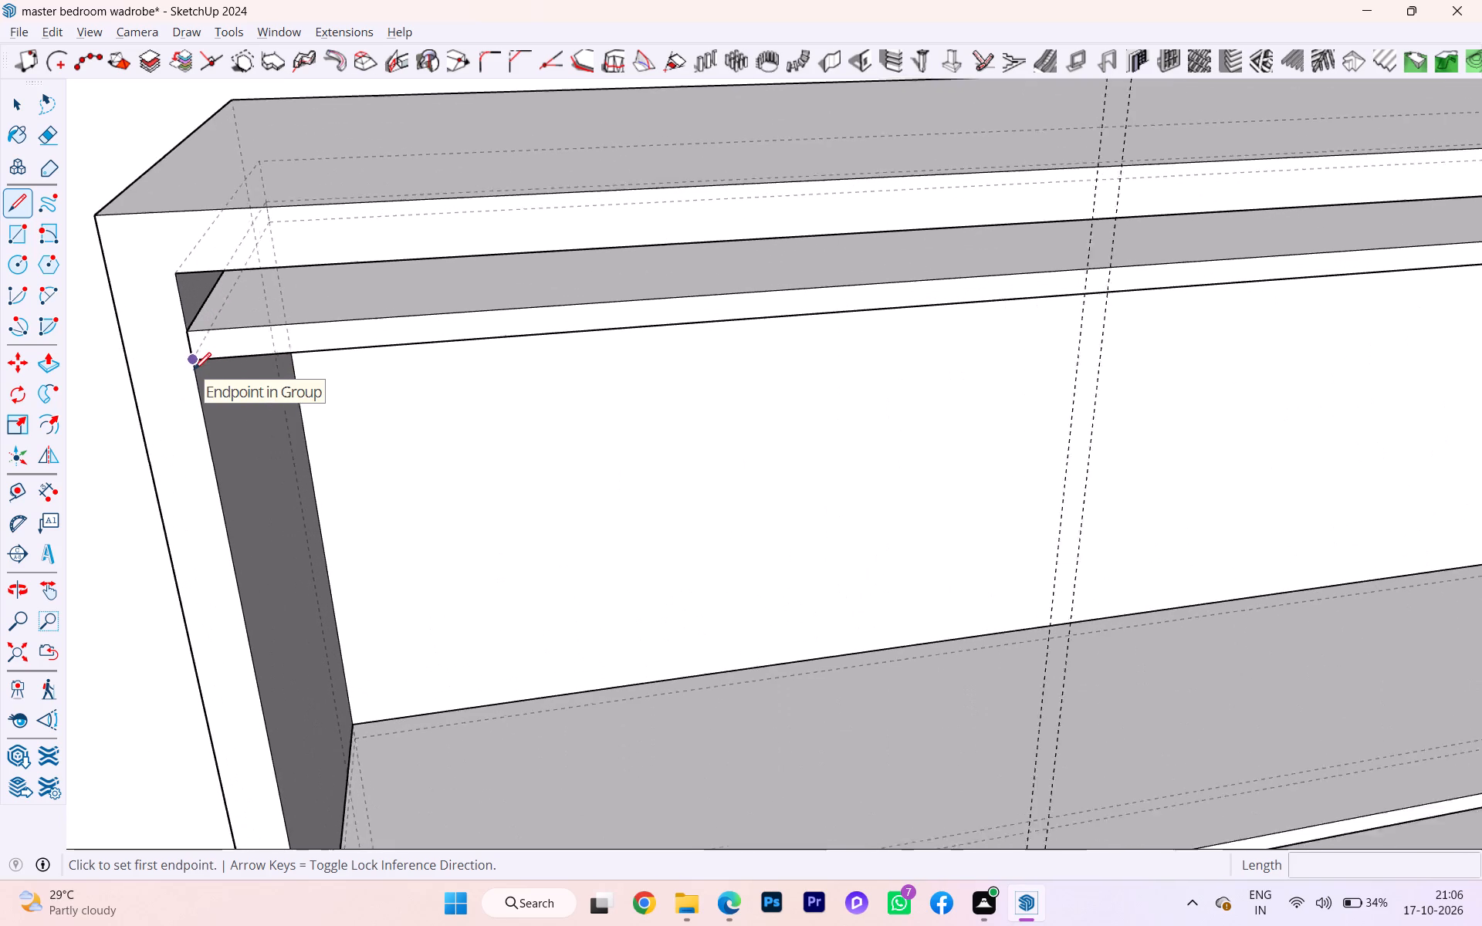
scroll(194, 370, "up", 1)
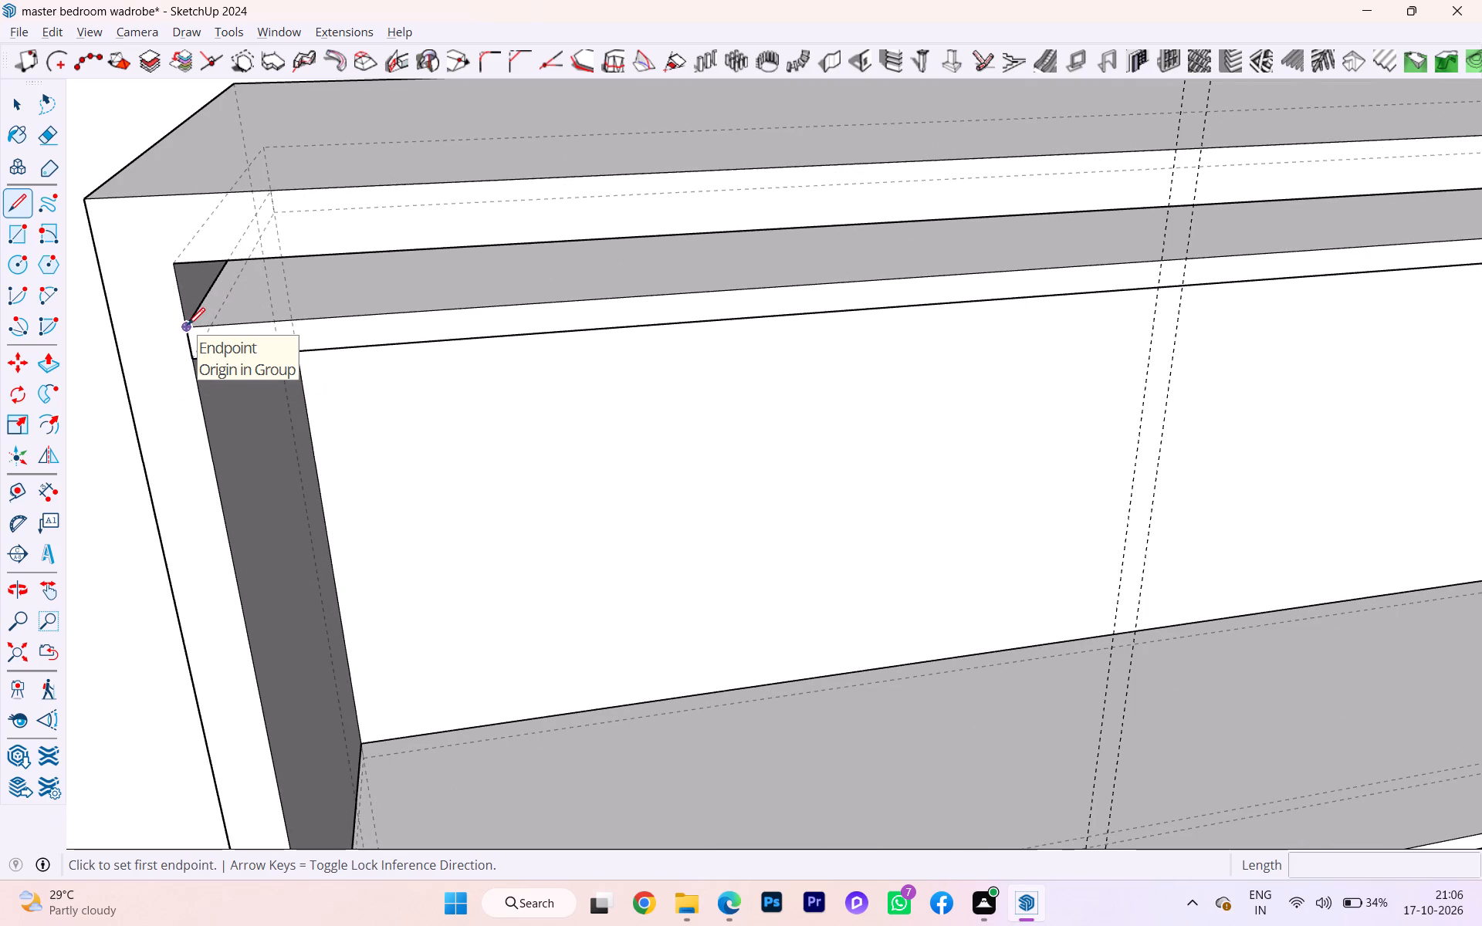
left_click(188, 328)
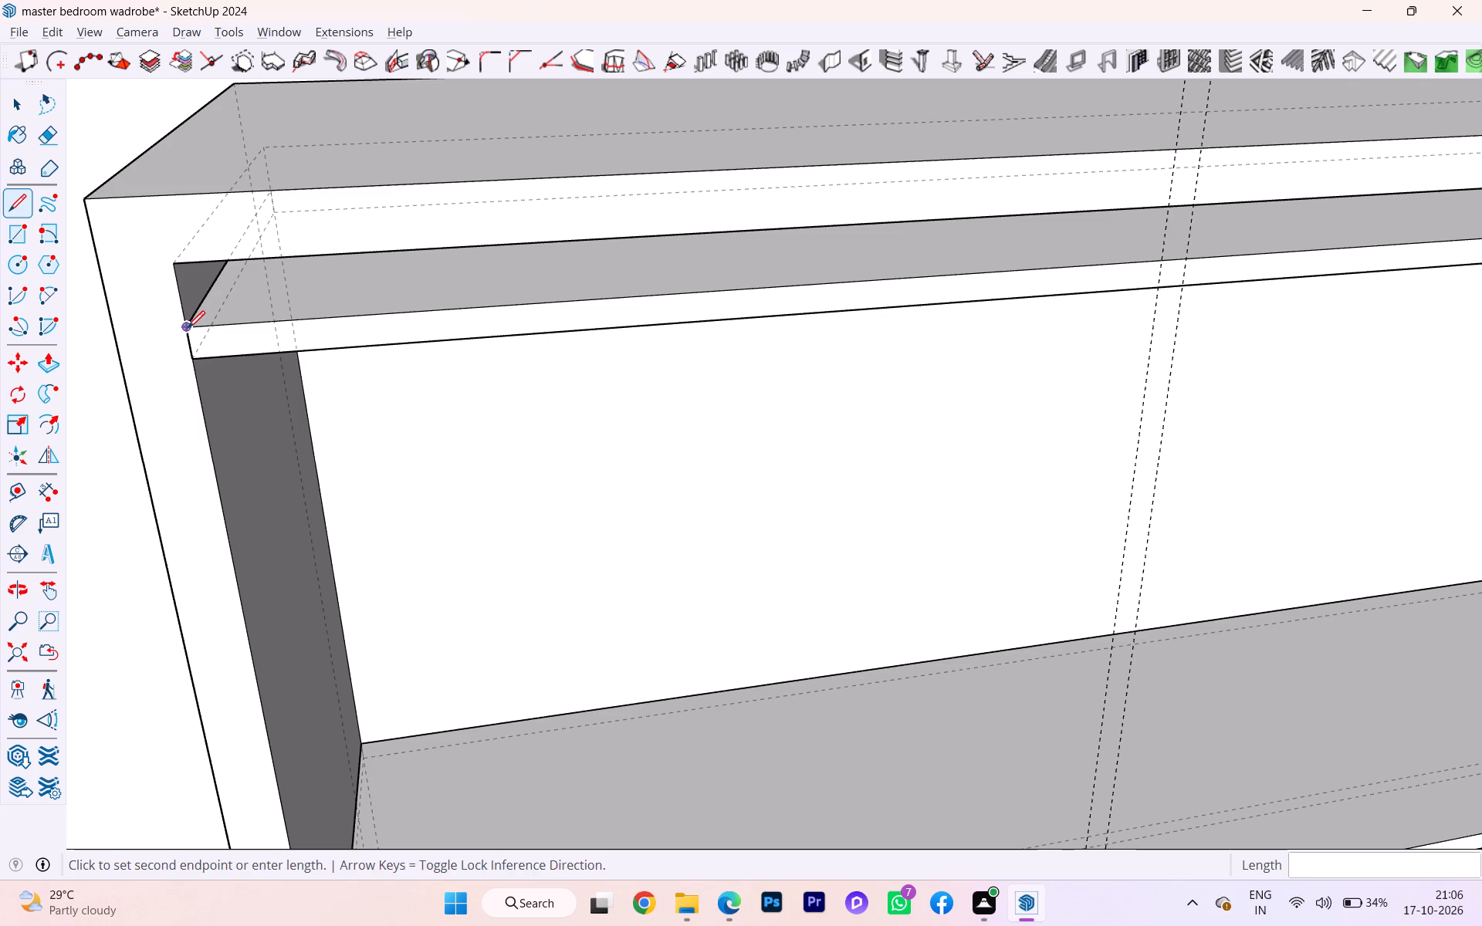
left_click(112, 335)
key("space")
Draw a matching 2" line across the front edge of the wardrobe's right side panel from the thin upper shelf's top corner.
scroll(111, 355, "down", 7)
scroll(113, 360, "up", 1)
scroll(113, 360, "down", 3)
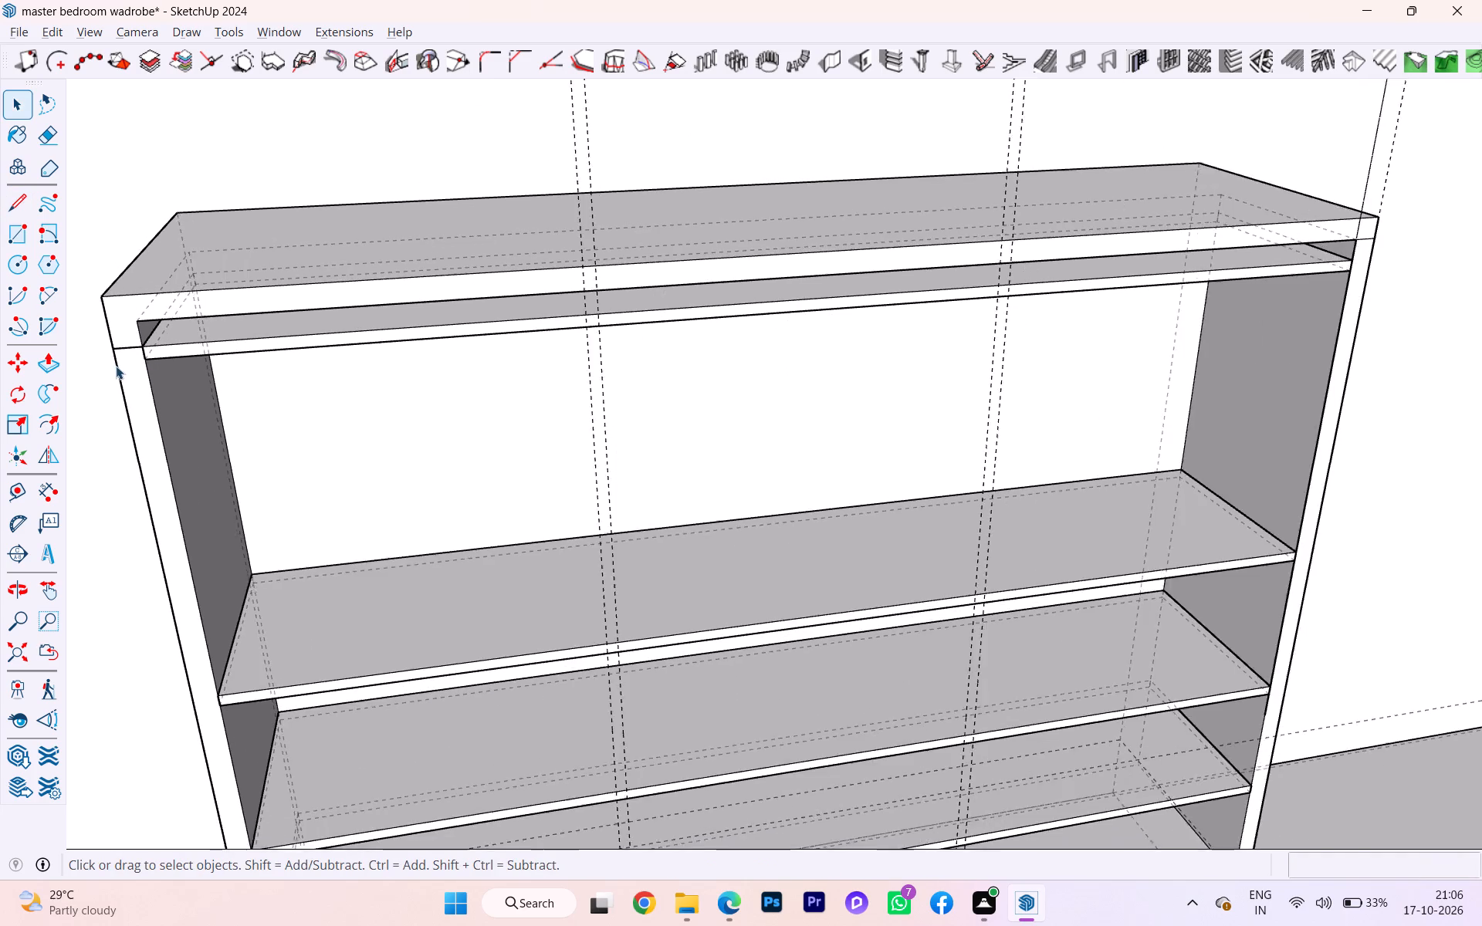
scroll(116, 366, "down", 2)
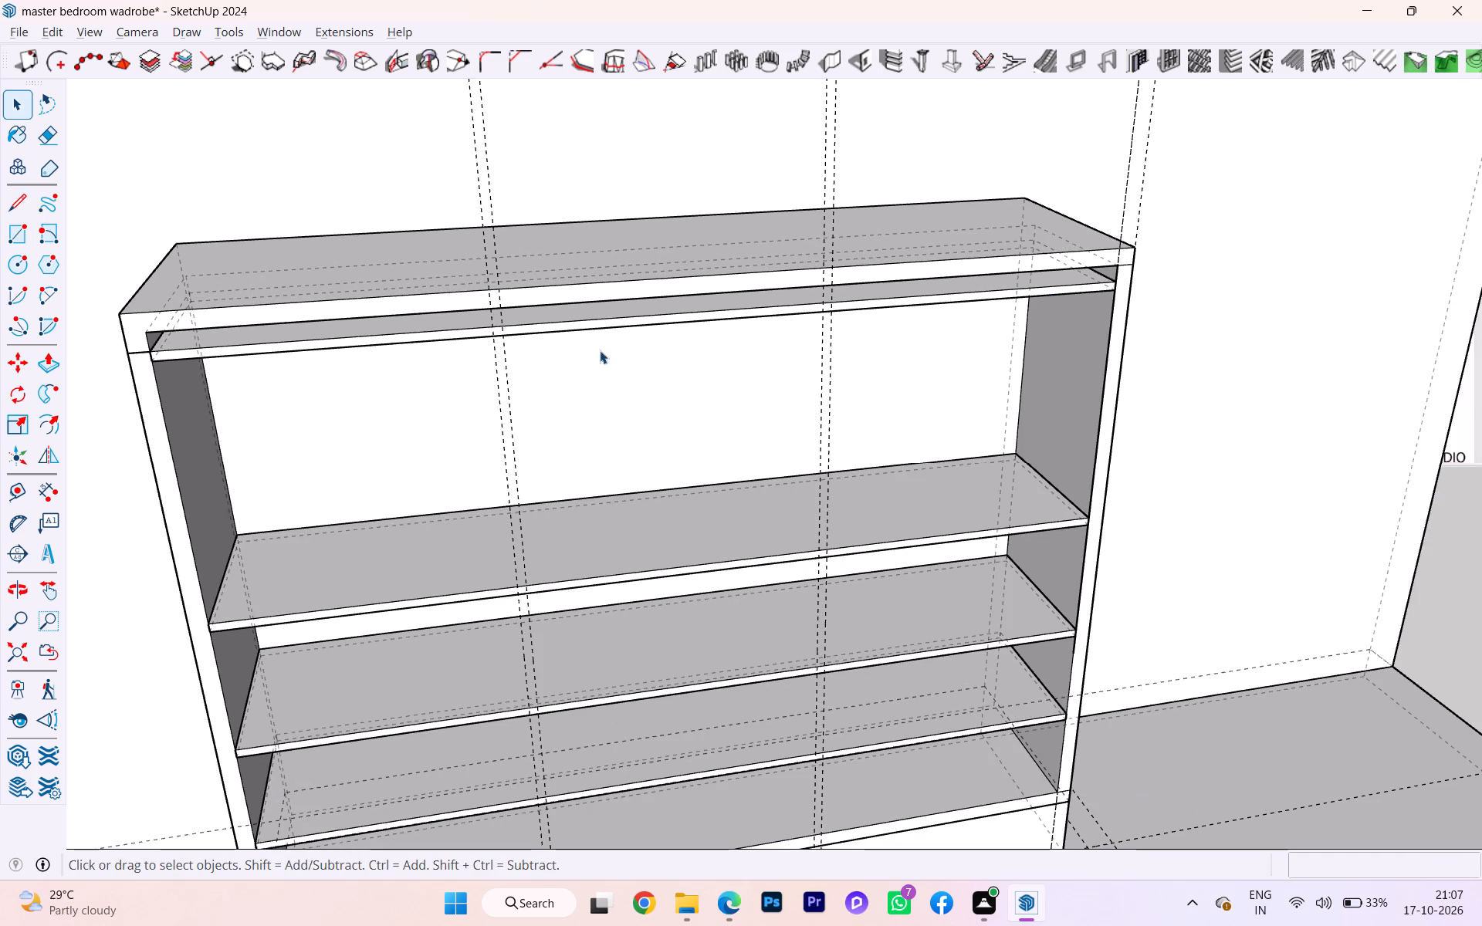
scroll(290, 439, "down", 1)
scroll(304, 442, "up", 3)
scroll(308, 443, "down", 2)
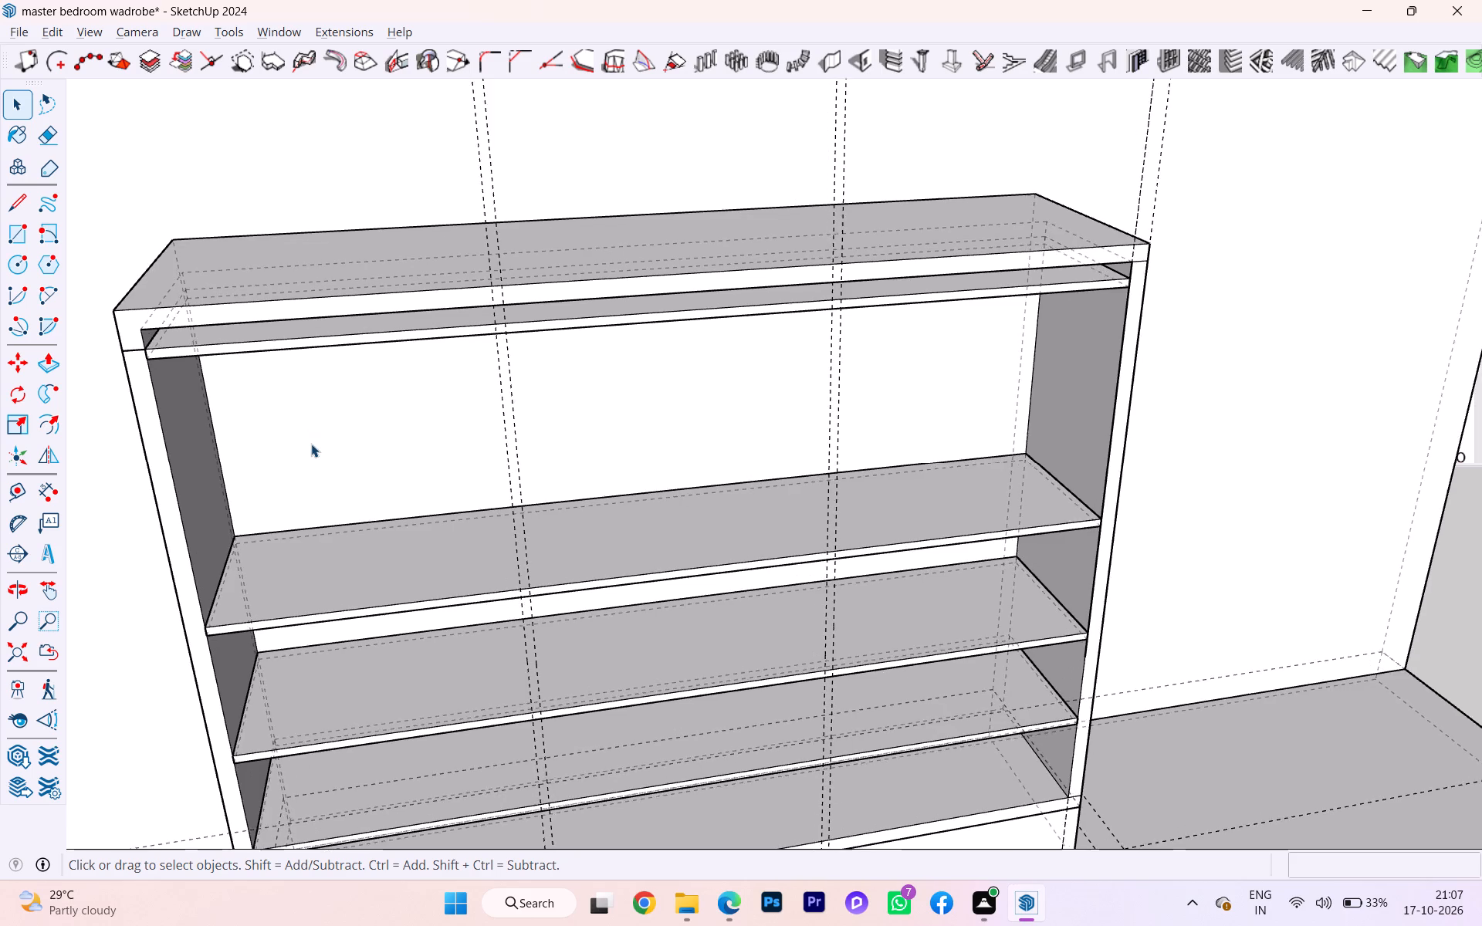
scroll(311, 444, "down", 3)
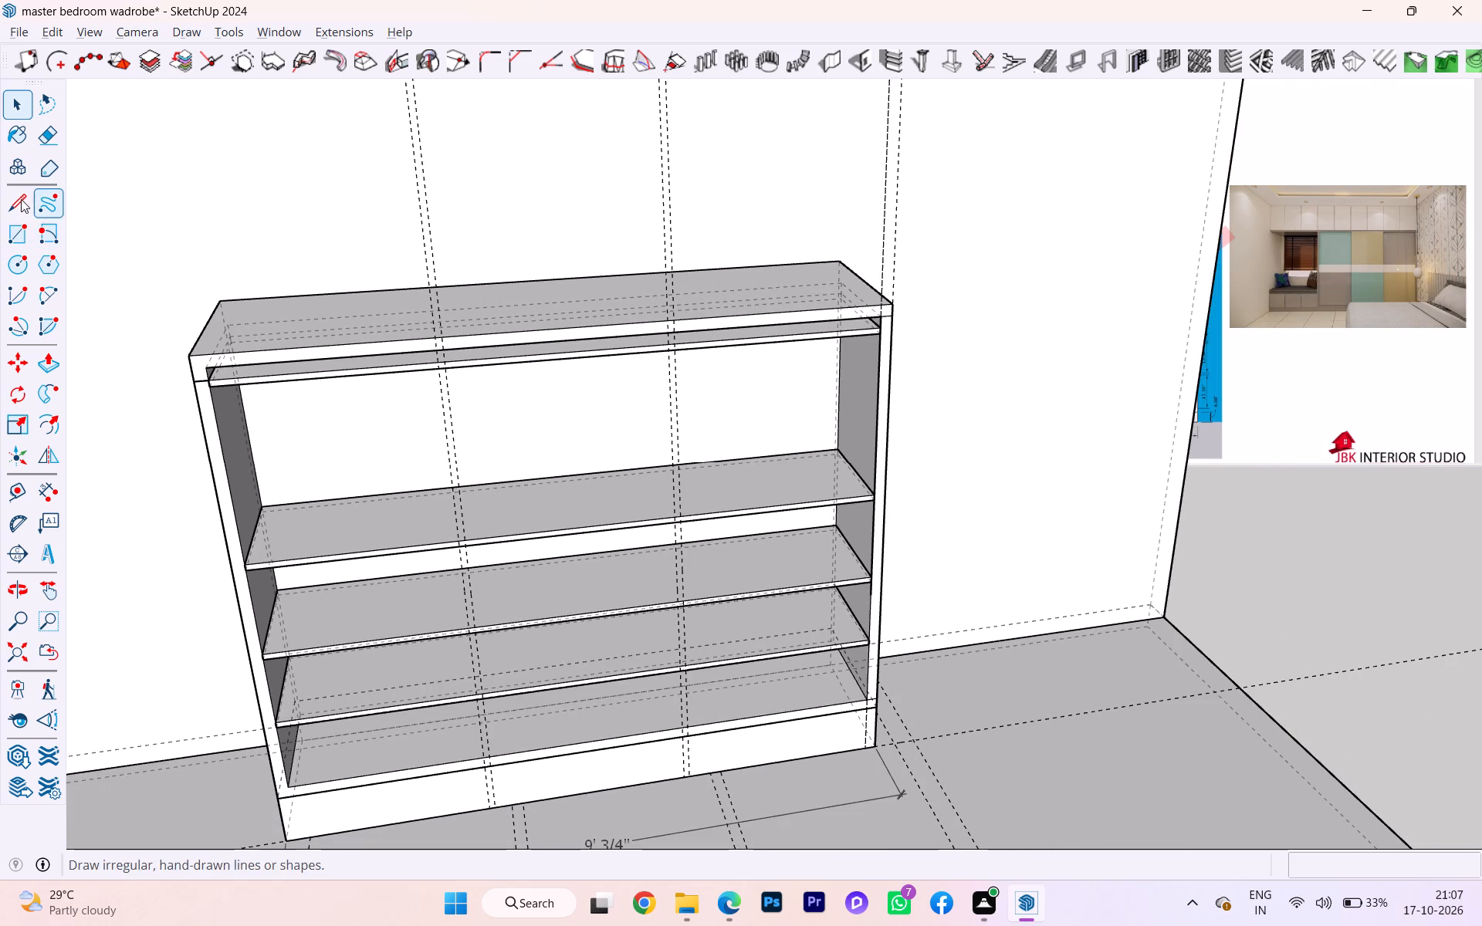
left_click(19, 202)
scroll(822, 331, "up", 4)
scroll(766, 349, "down", 2)
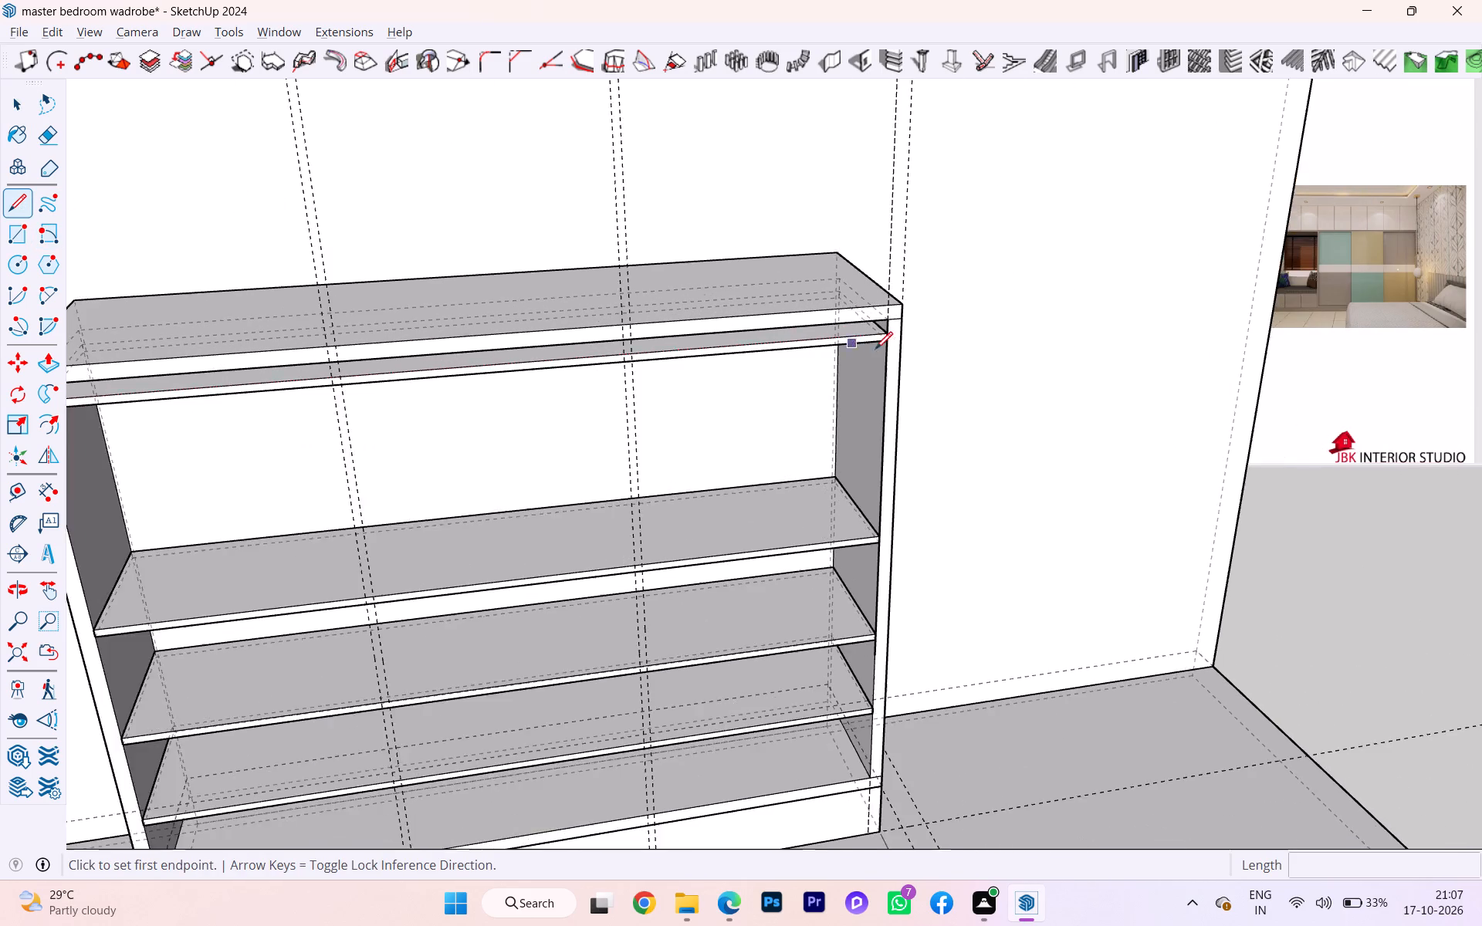
scroll(875, 349, "down", 3)
scroll(353, 395, "up", 5)
scroll(276, 390, "down", 3)
scroll(295, 391, "up", 1)
scroll(315, 391, "down", 2)
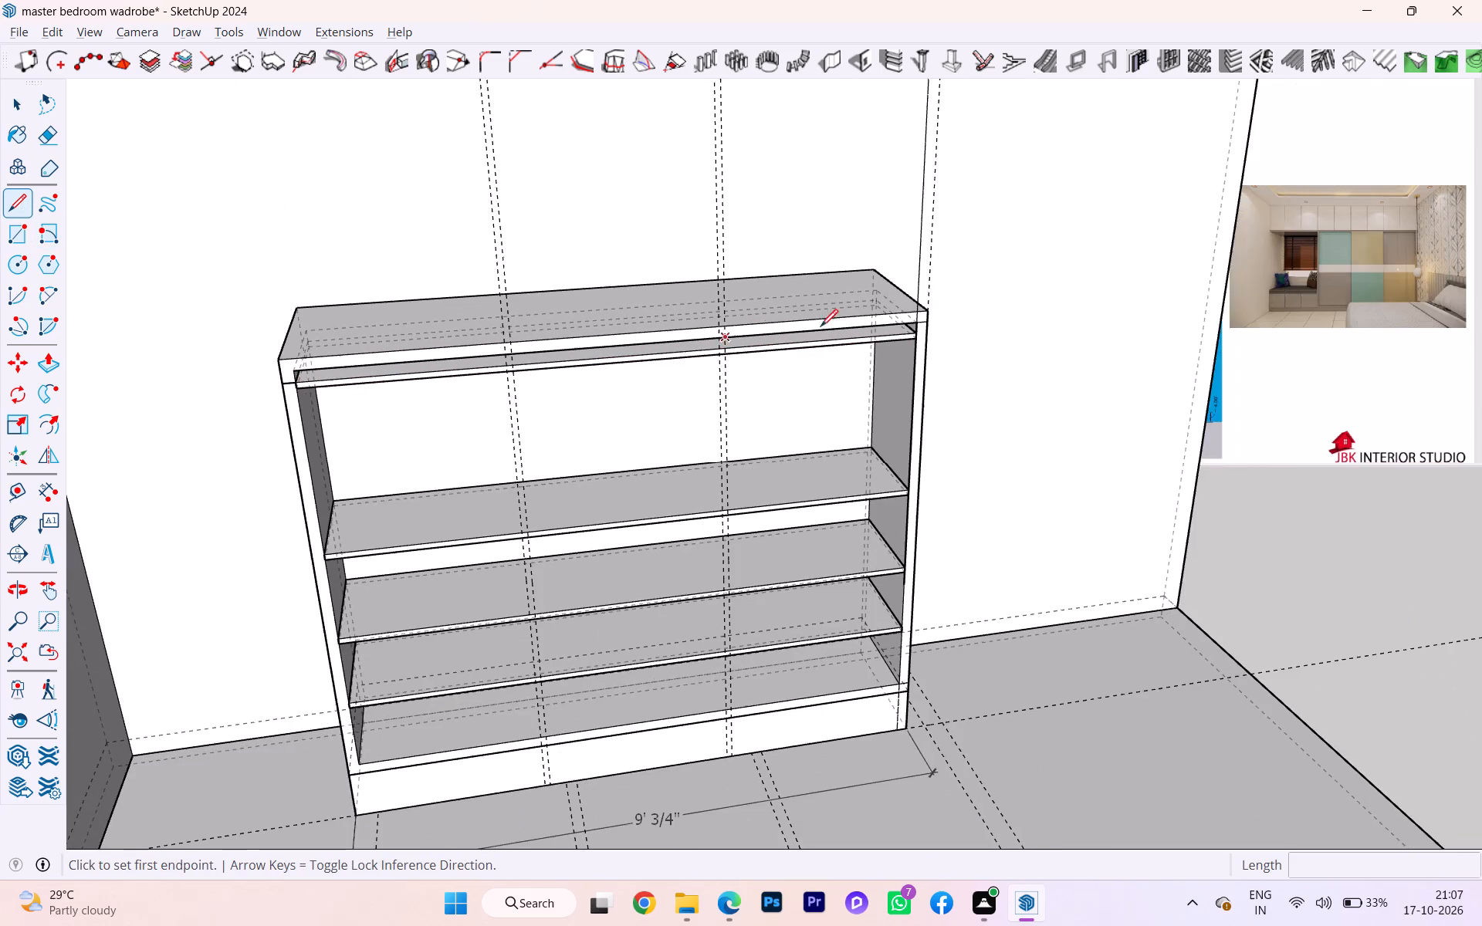
scroll(834, 324, "up", 6)
scroll(962, 336, "up", 4)
scroll(958, 338, "down", 1)
scroll(958, 339, "up", 3)
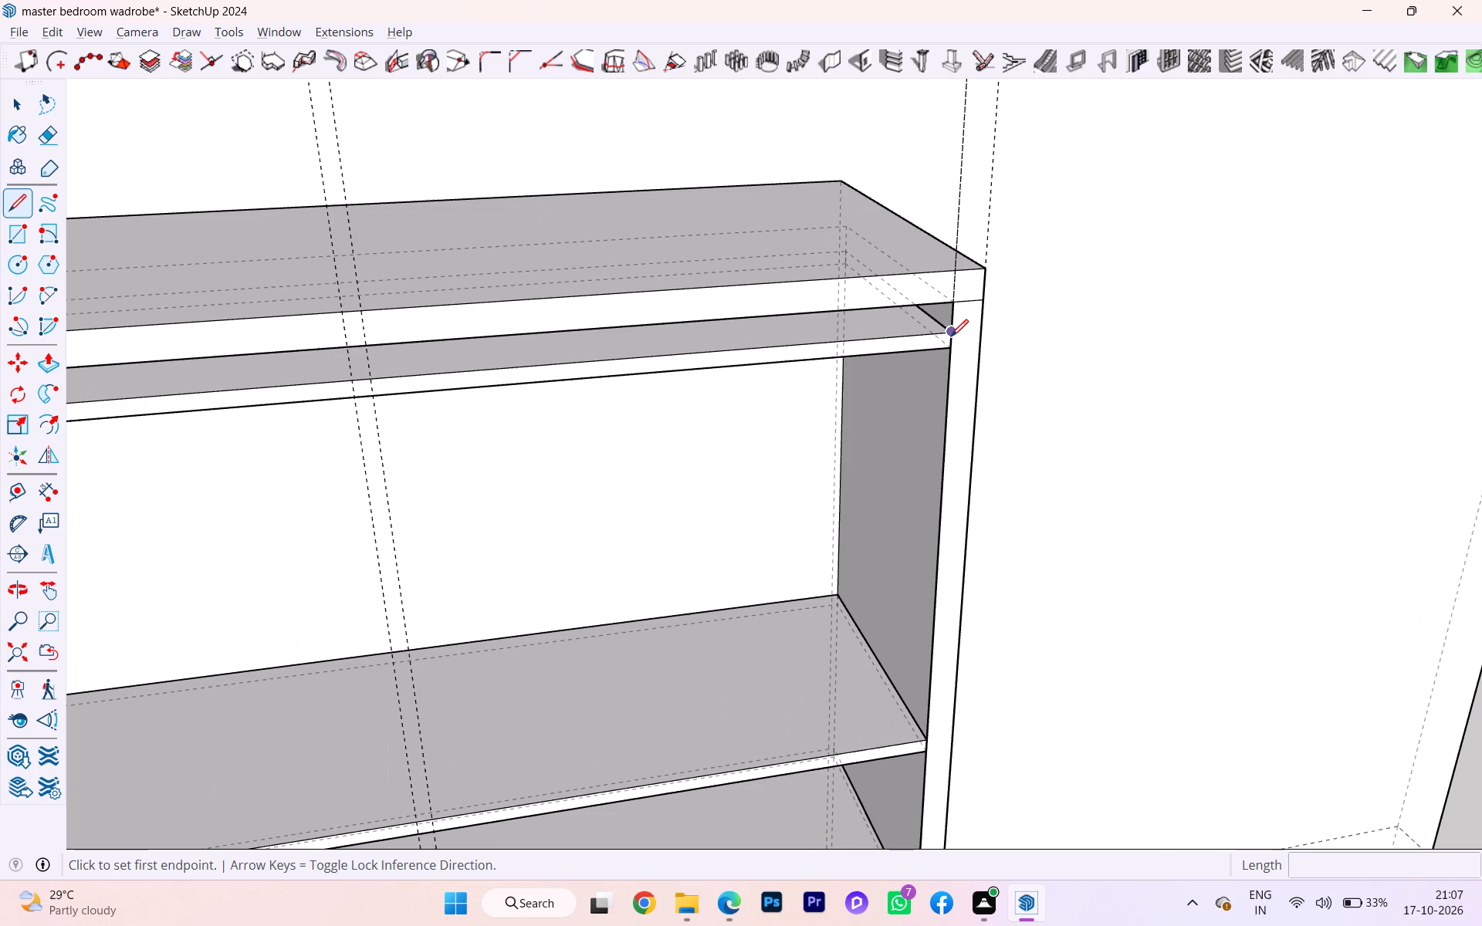
left_click(951, 331)
left_click(982, 327)
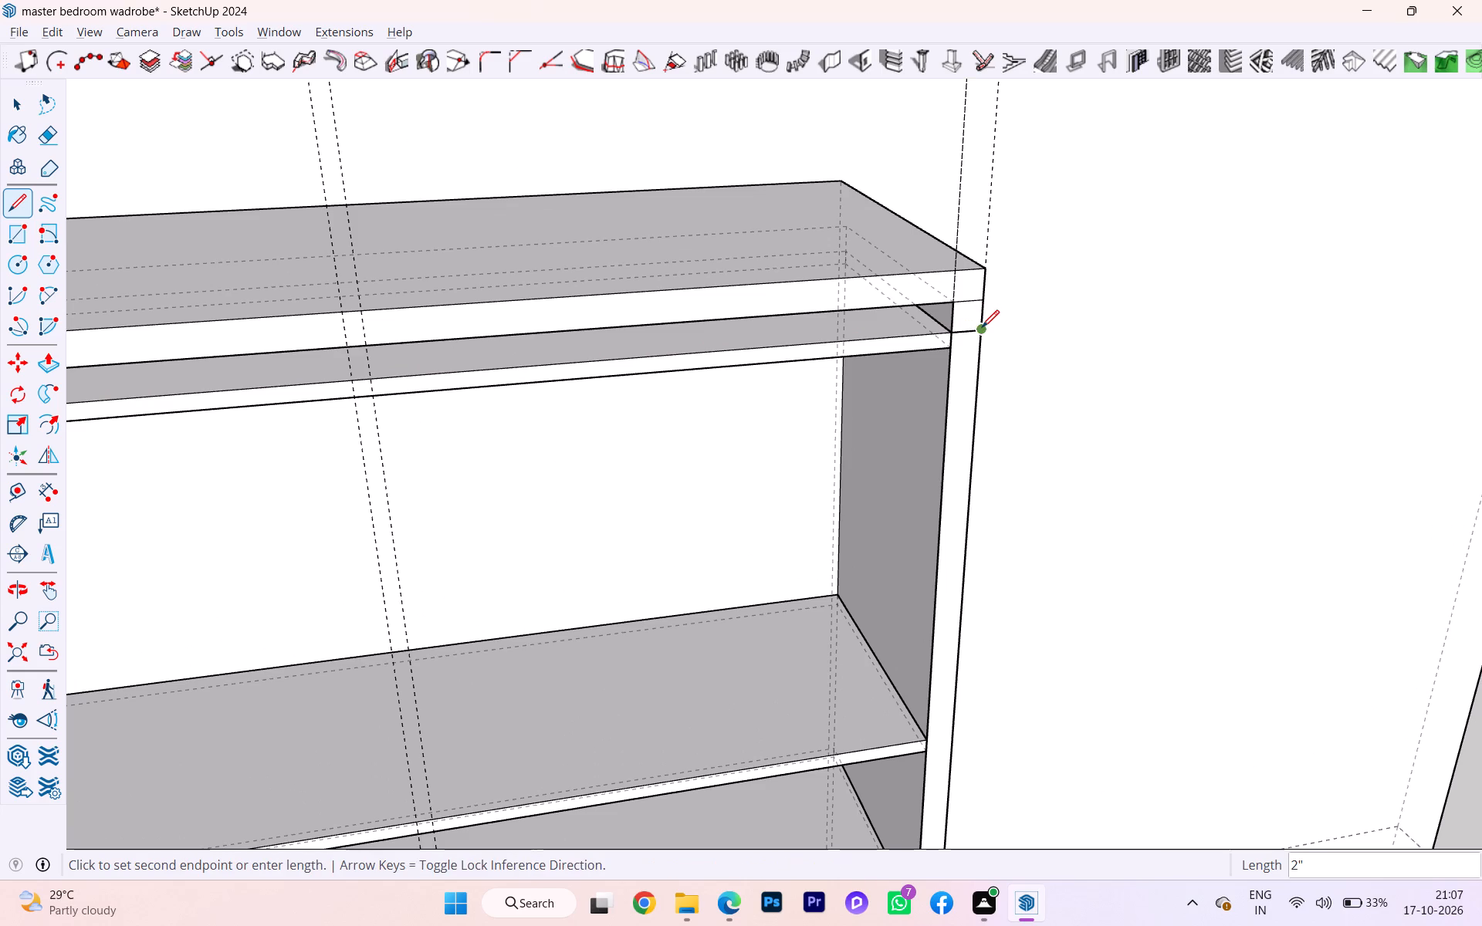
key("space")
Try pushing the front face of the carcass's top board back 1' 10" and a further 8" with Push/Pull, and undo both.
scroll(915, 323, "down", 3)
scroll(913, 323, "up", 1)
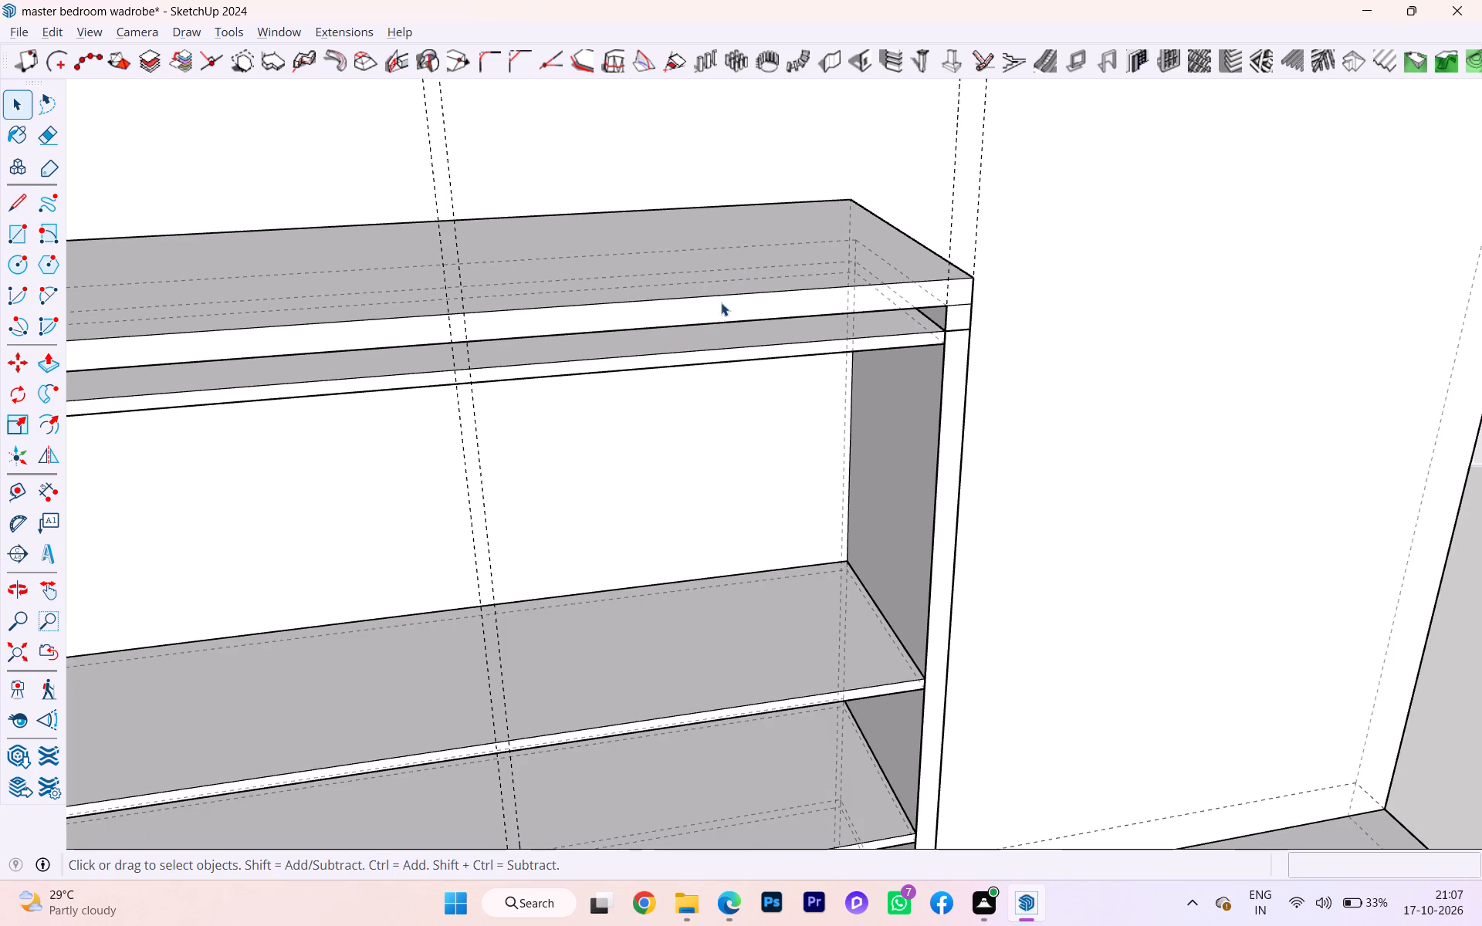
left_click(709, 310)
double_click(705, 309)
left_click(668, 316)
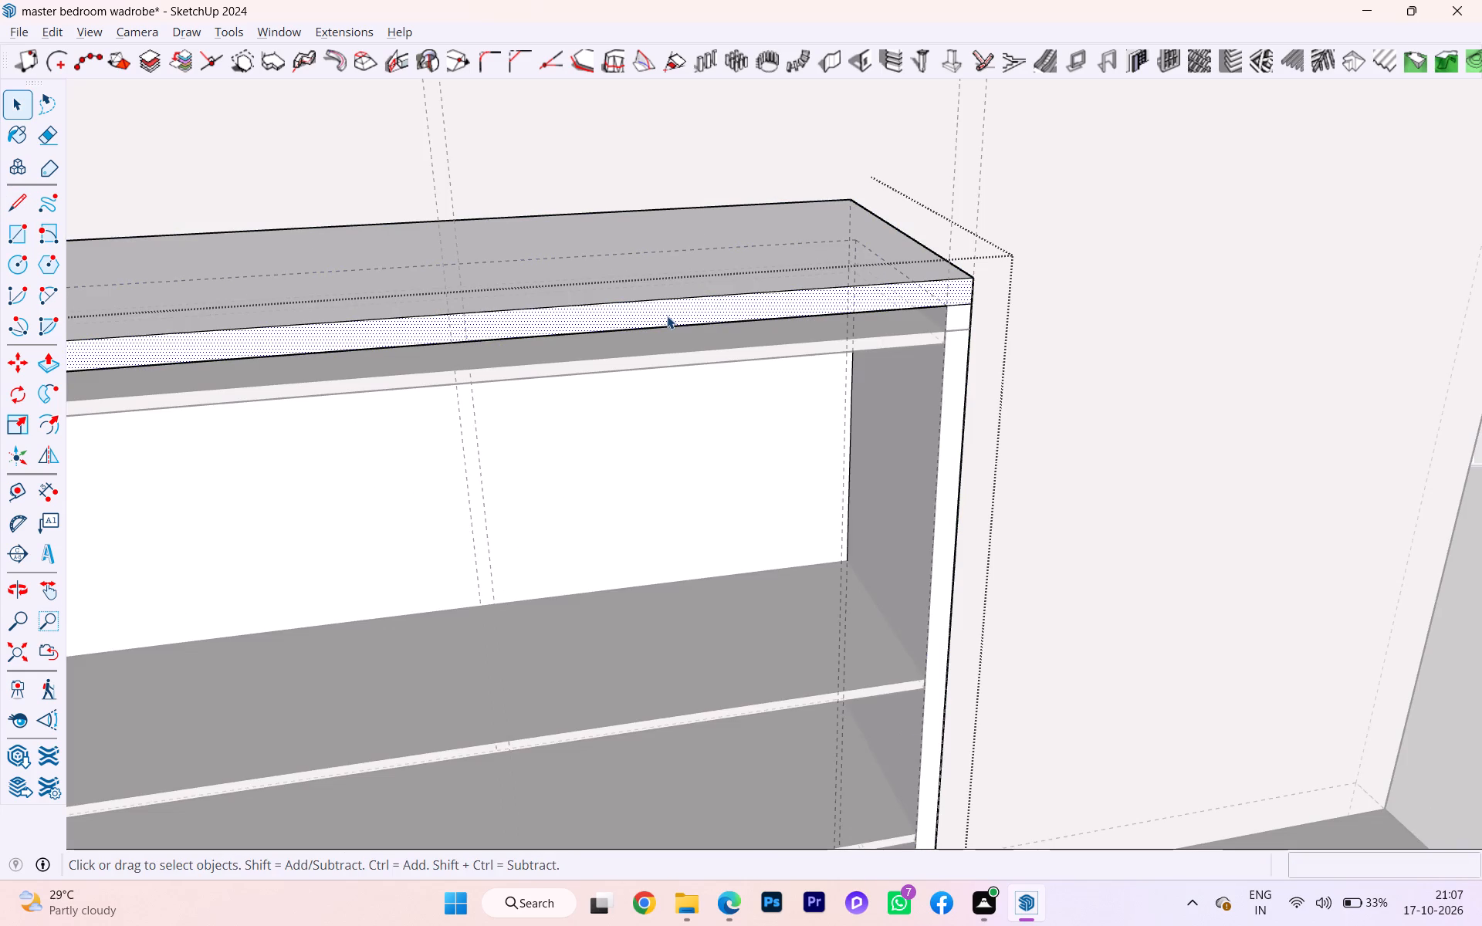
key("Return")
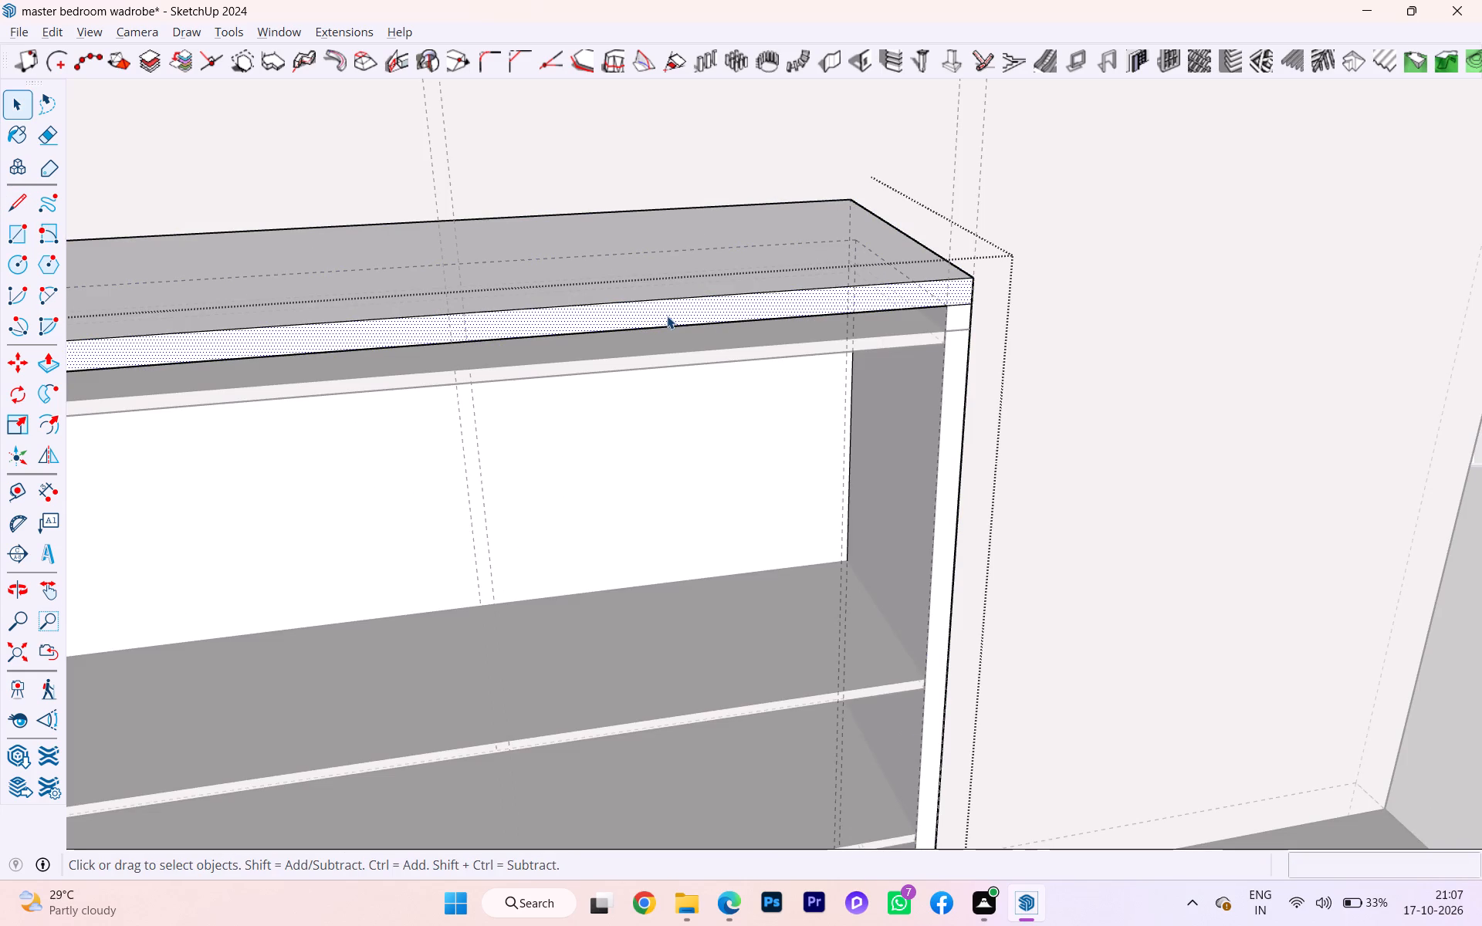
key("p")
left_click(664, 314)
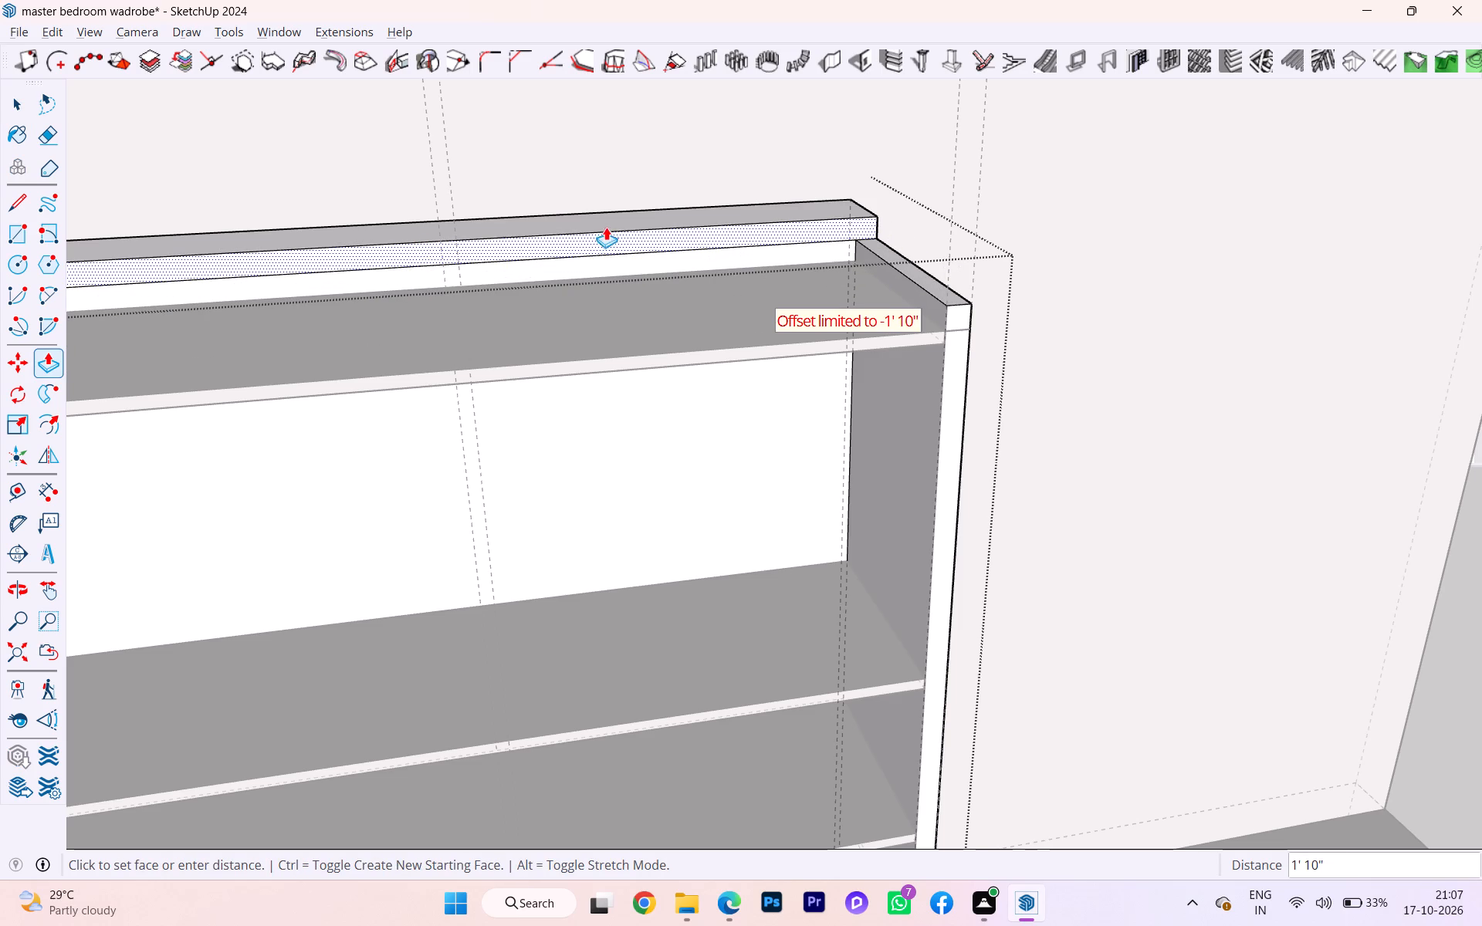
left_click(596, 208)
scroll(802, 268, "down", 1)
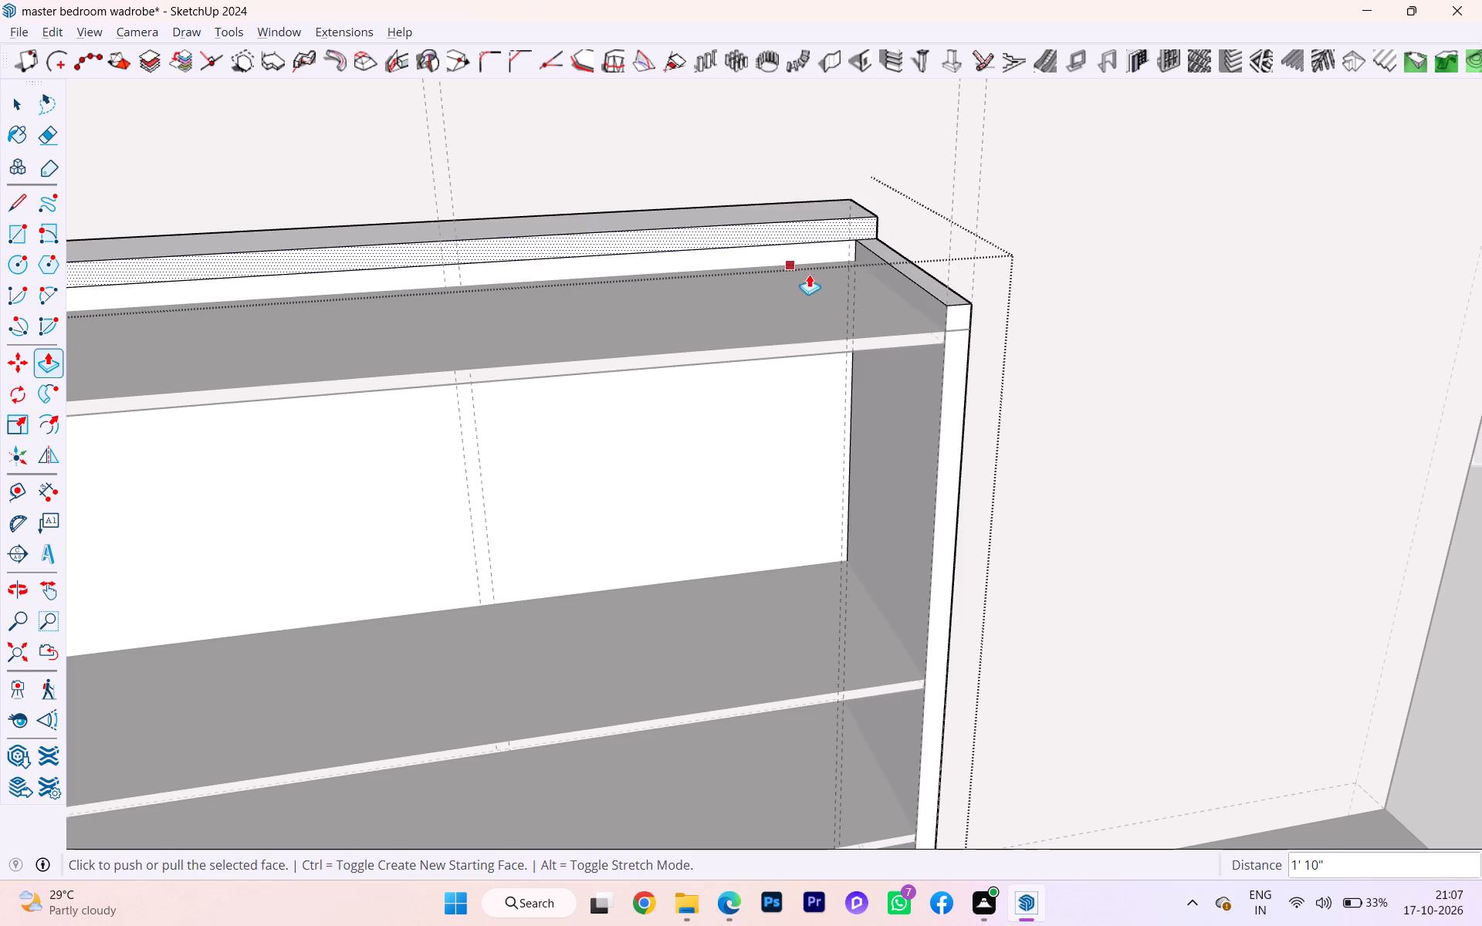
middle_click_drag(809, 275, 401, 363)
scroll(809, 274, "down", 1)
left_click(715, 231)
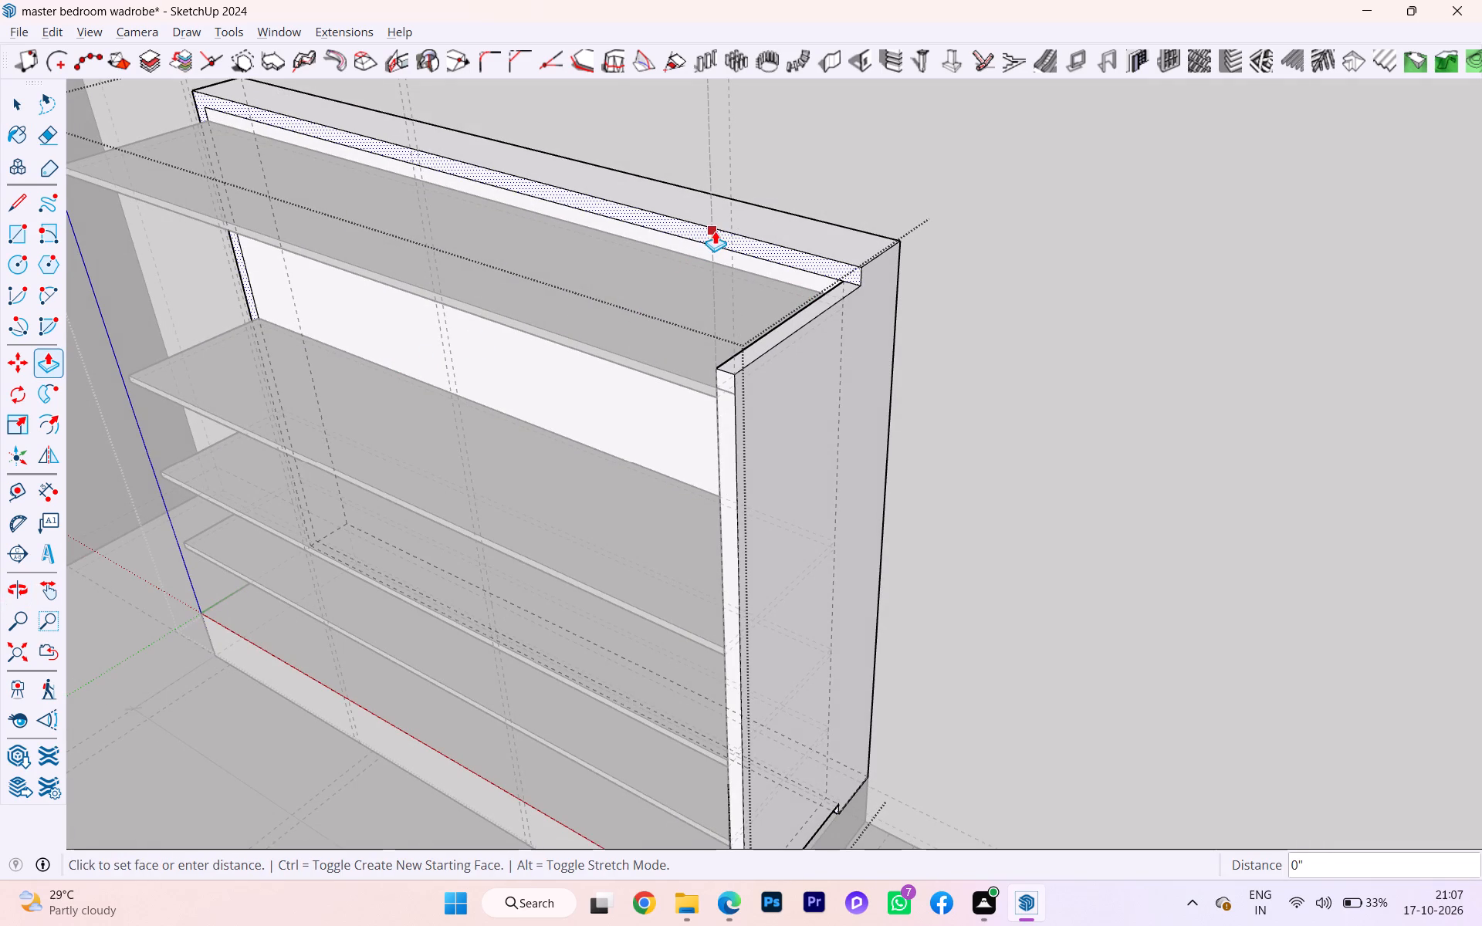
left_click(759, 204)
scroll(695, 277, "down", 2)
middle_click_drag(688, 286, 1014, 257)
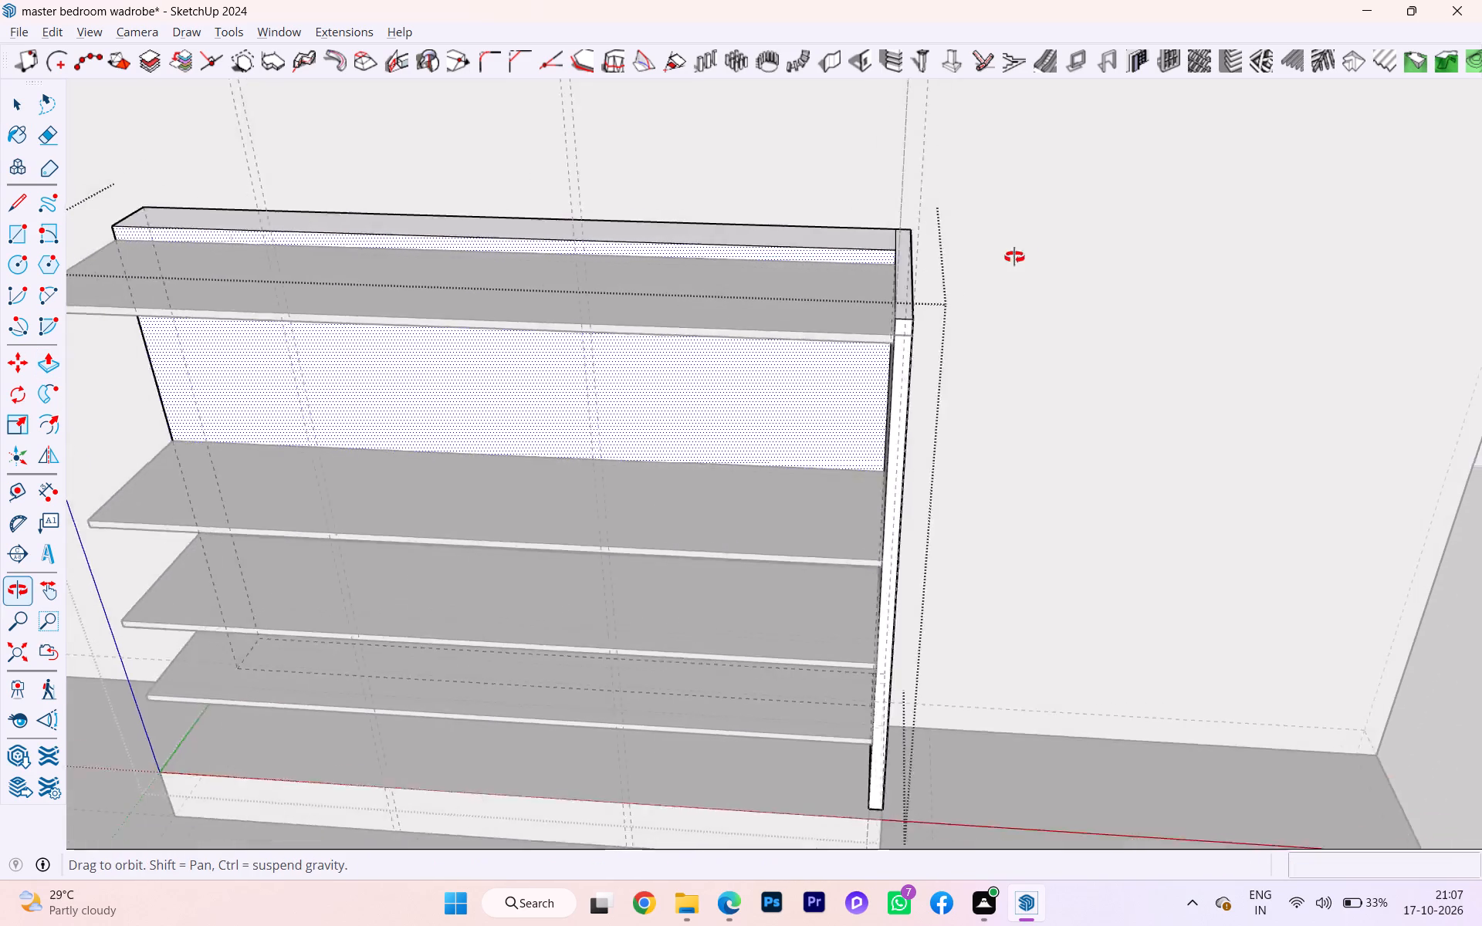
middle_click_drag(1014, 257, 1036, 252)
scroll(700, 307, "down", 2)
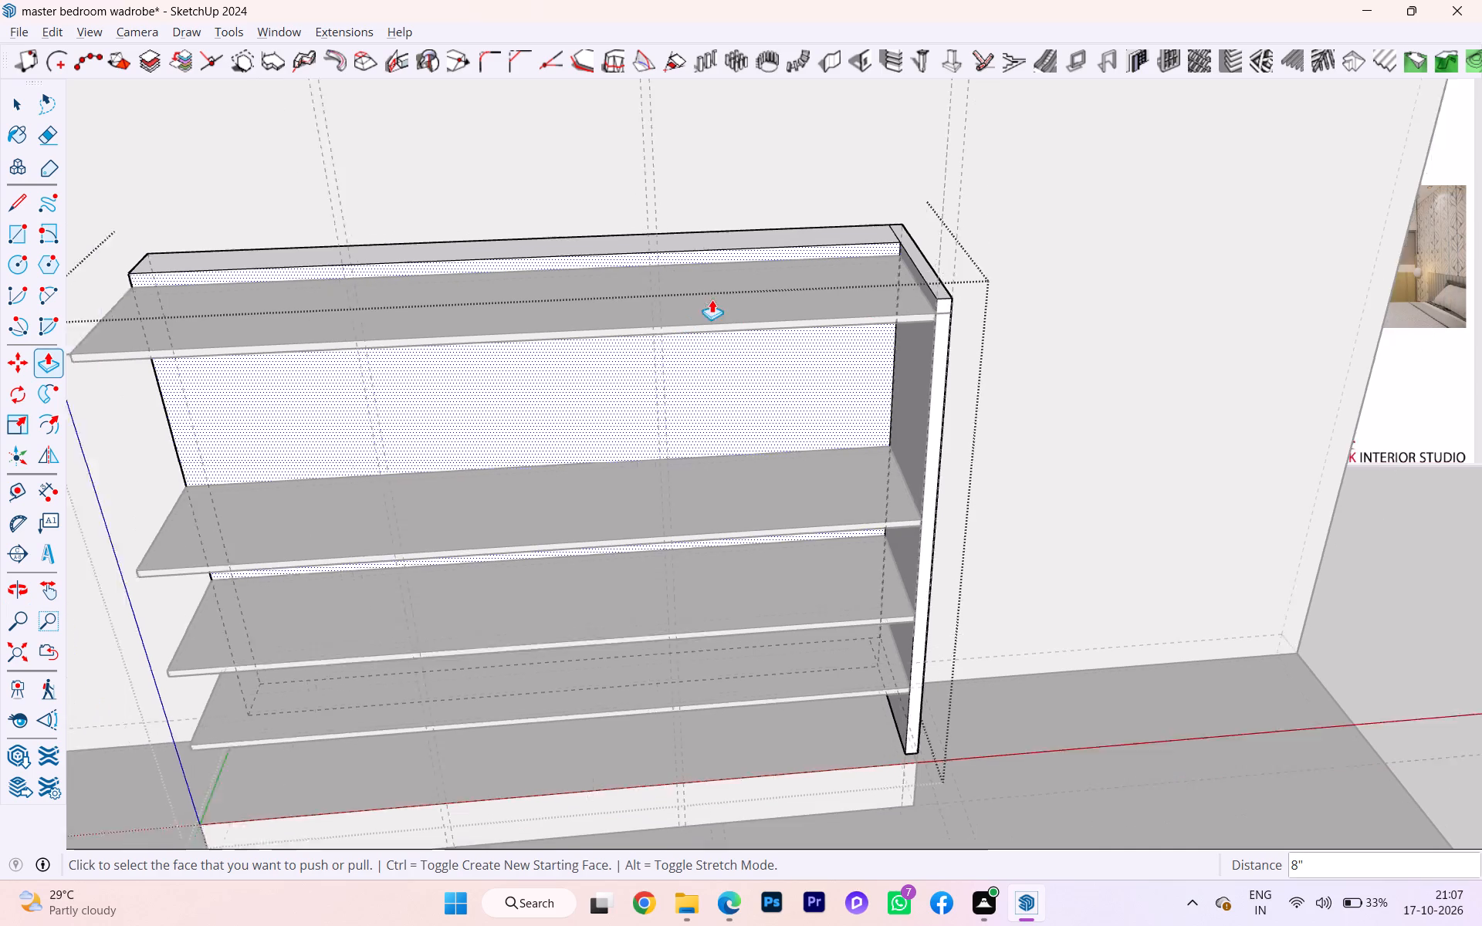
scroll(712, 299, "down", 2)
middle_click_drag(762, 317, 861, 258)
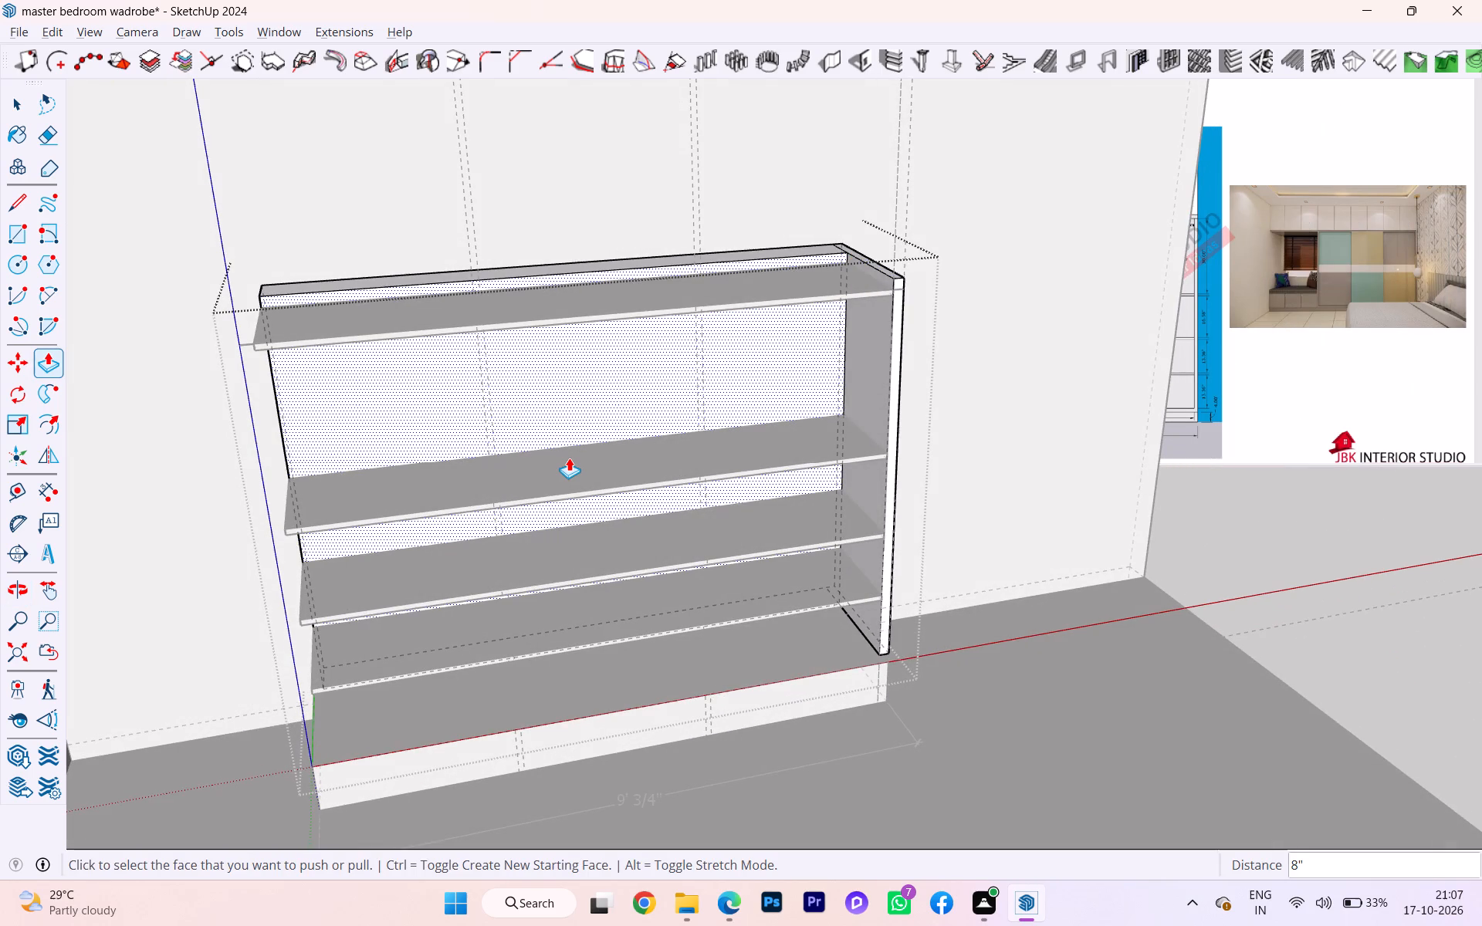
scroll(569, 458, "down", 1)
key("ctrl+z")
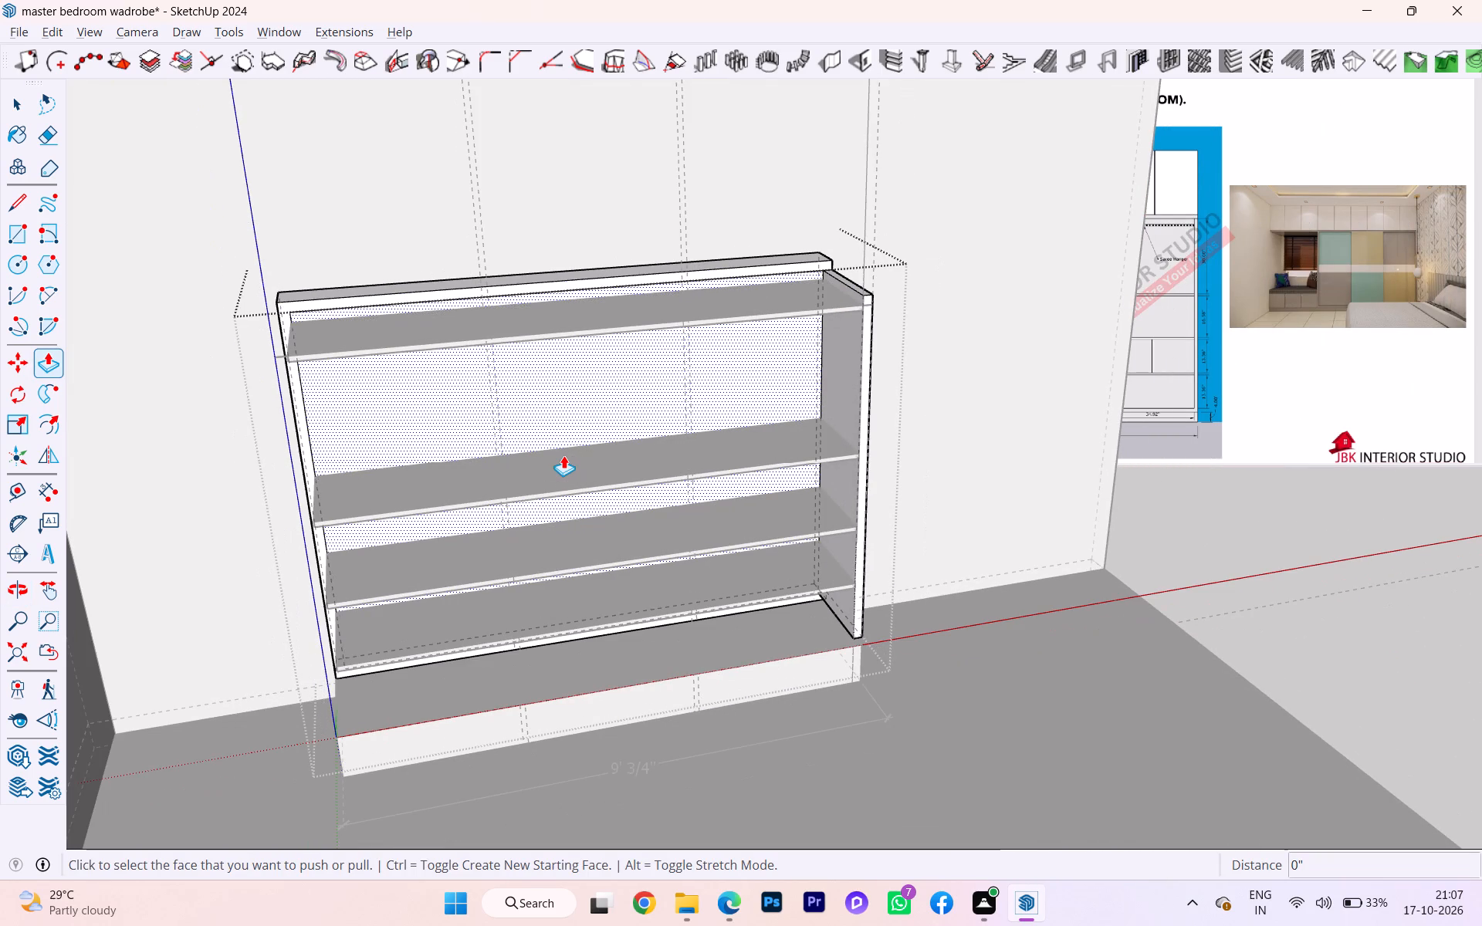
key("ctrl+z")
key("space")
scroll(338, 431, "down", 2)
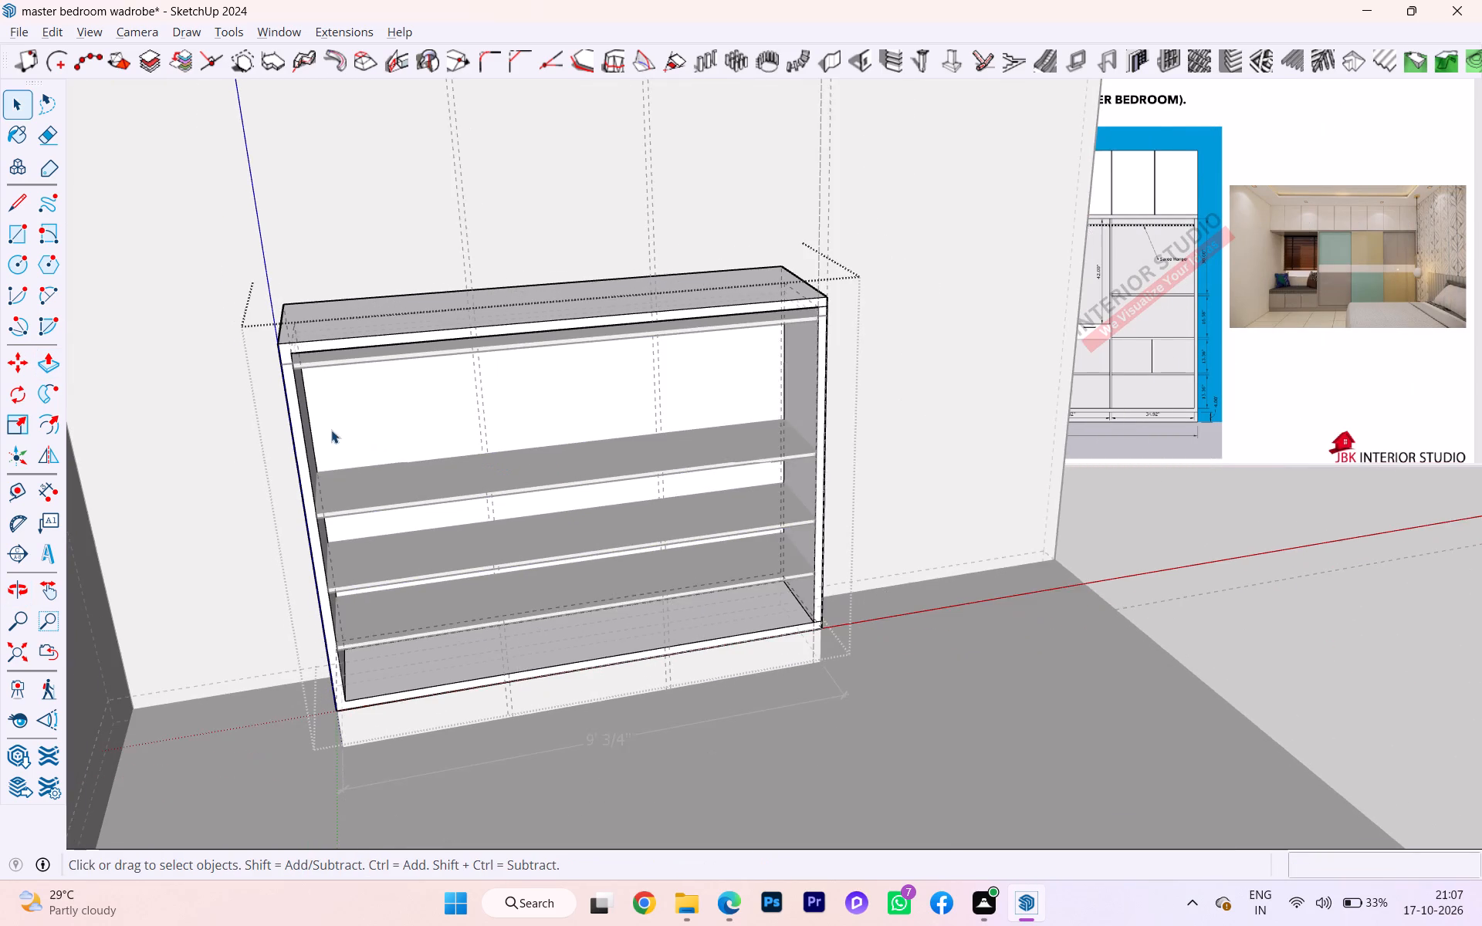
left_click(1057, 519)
Draw a 2' 6" line across the left side panel's outer face, from the front edge line to the back edge.
scroll(525, 502, "down", 1)
middle_click_drag(525, 502, 814, 448)
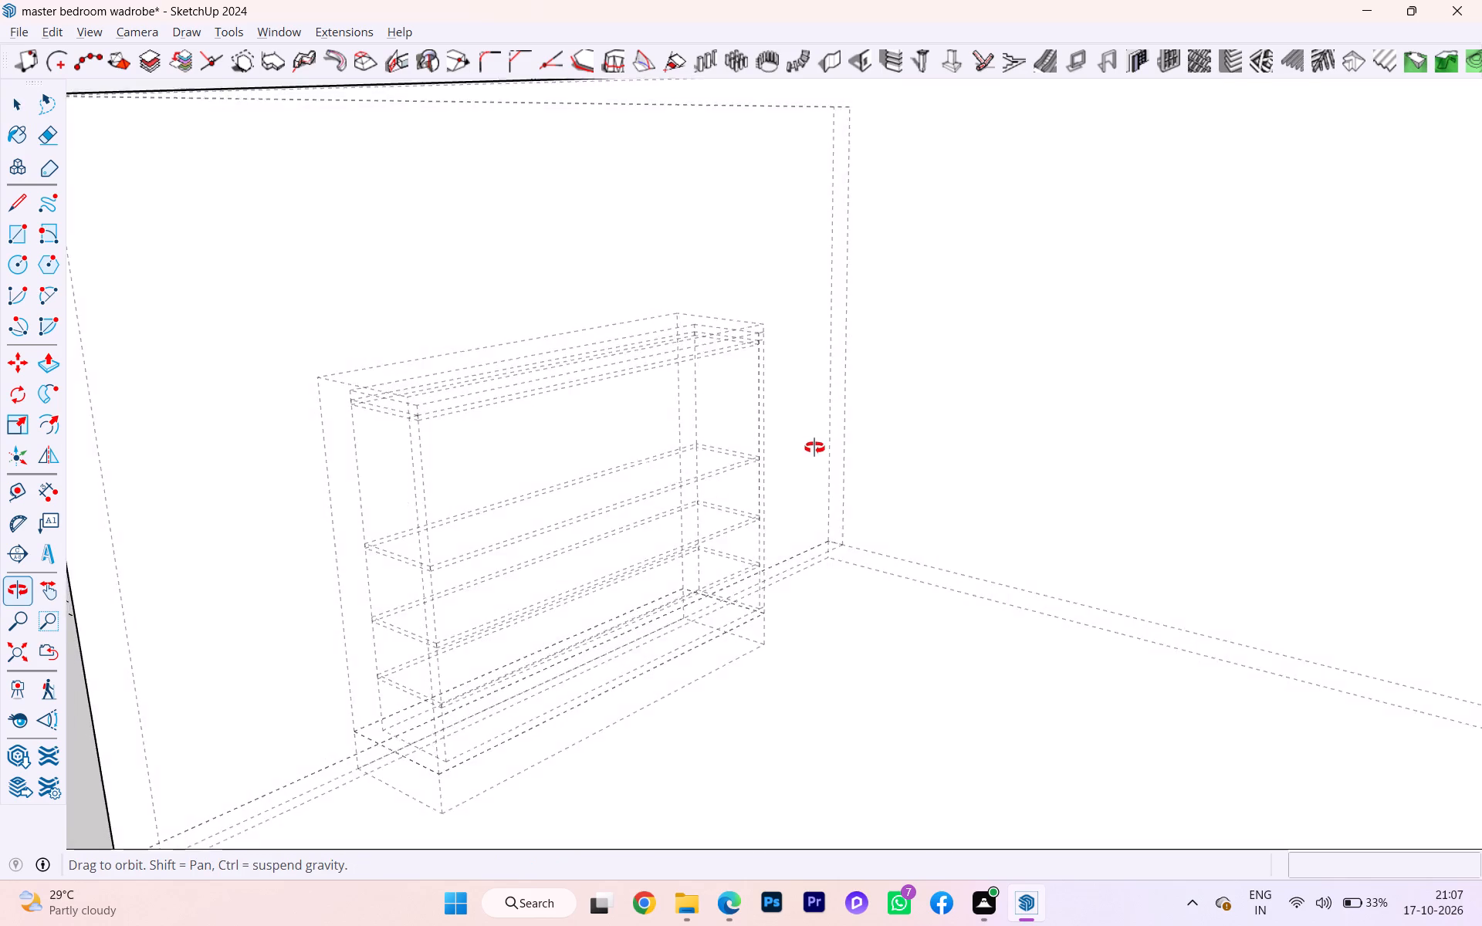
middle_click_drag(814, 448, 553, 521)
scroll(310, 340, "up", 13)
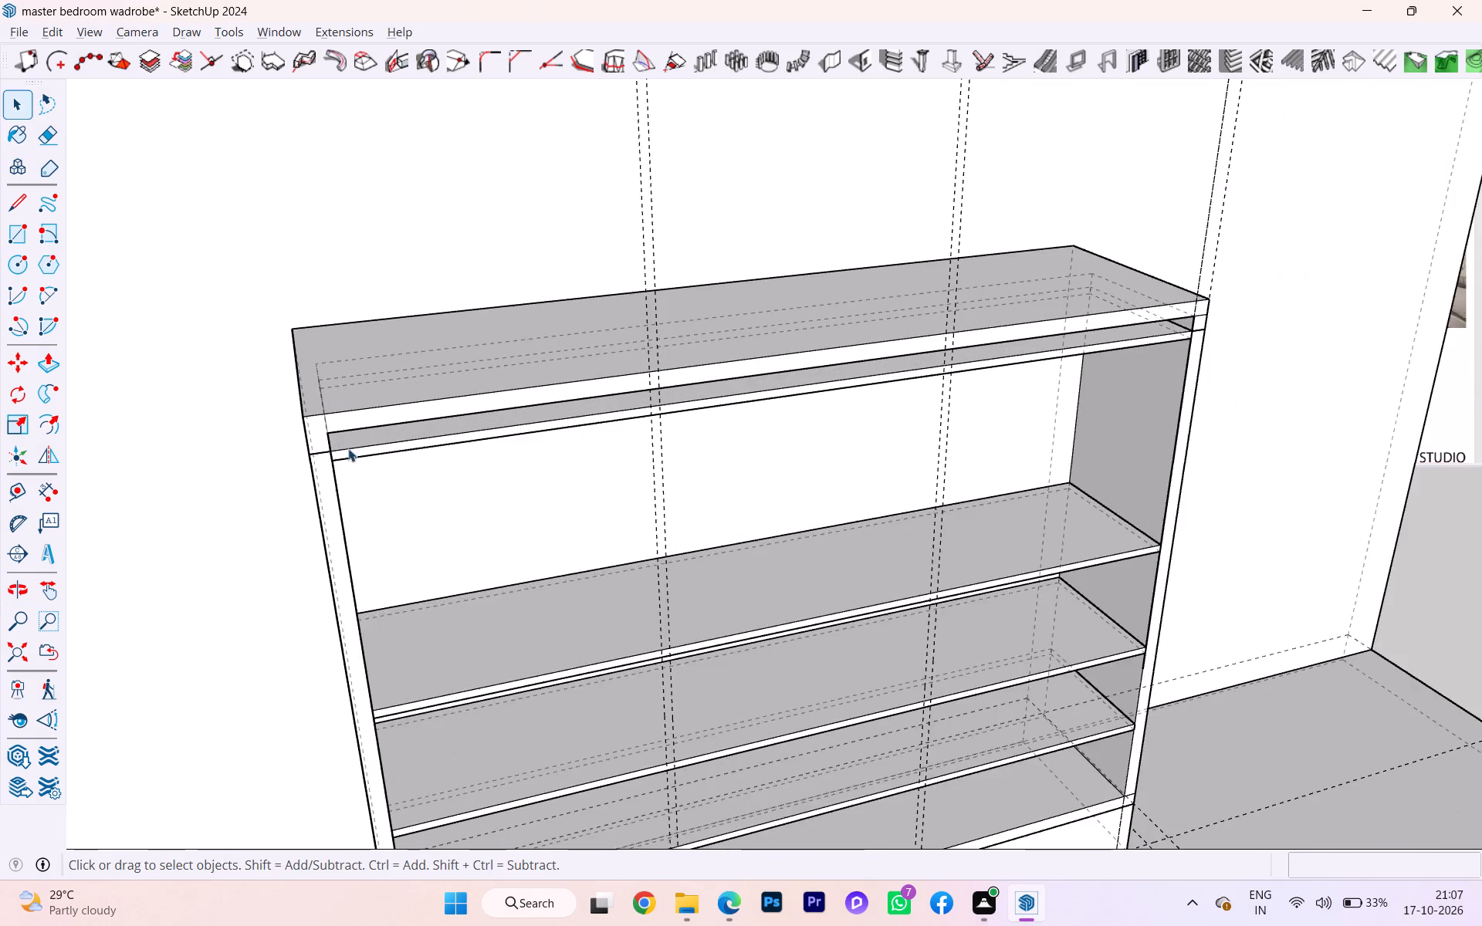
scroll(338, 476, "up", 1)
scroll(338, 476, "down", 2)
scroll(338, 476, "up", 1)
middle_click_drag(326, 479, 528, 451)
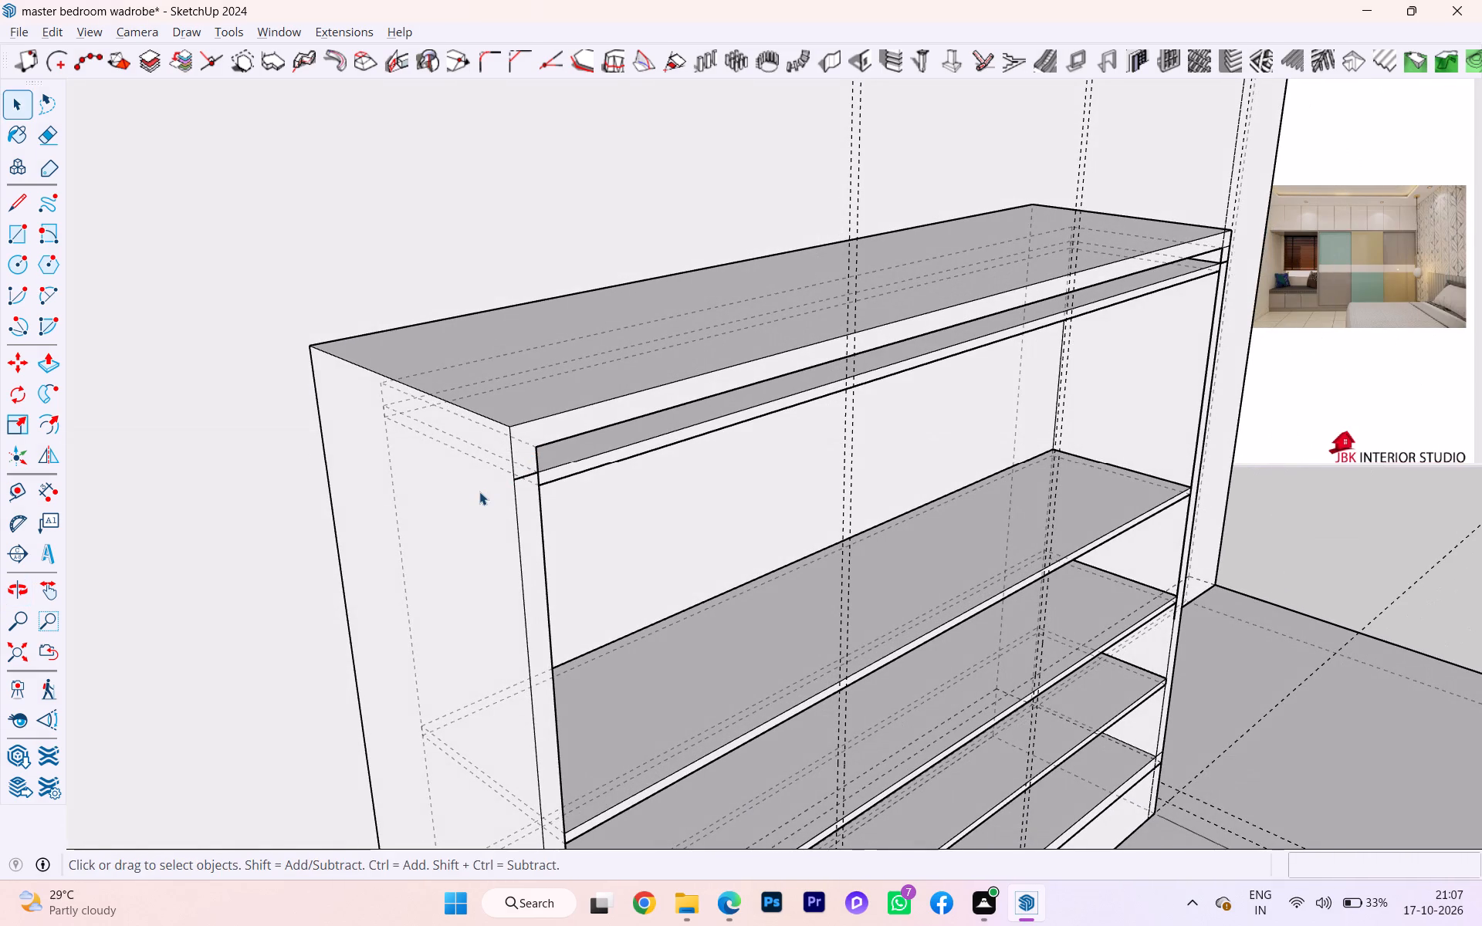
key("l")
key("Return")
left_click(515, 479)
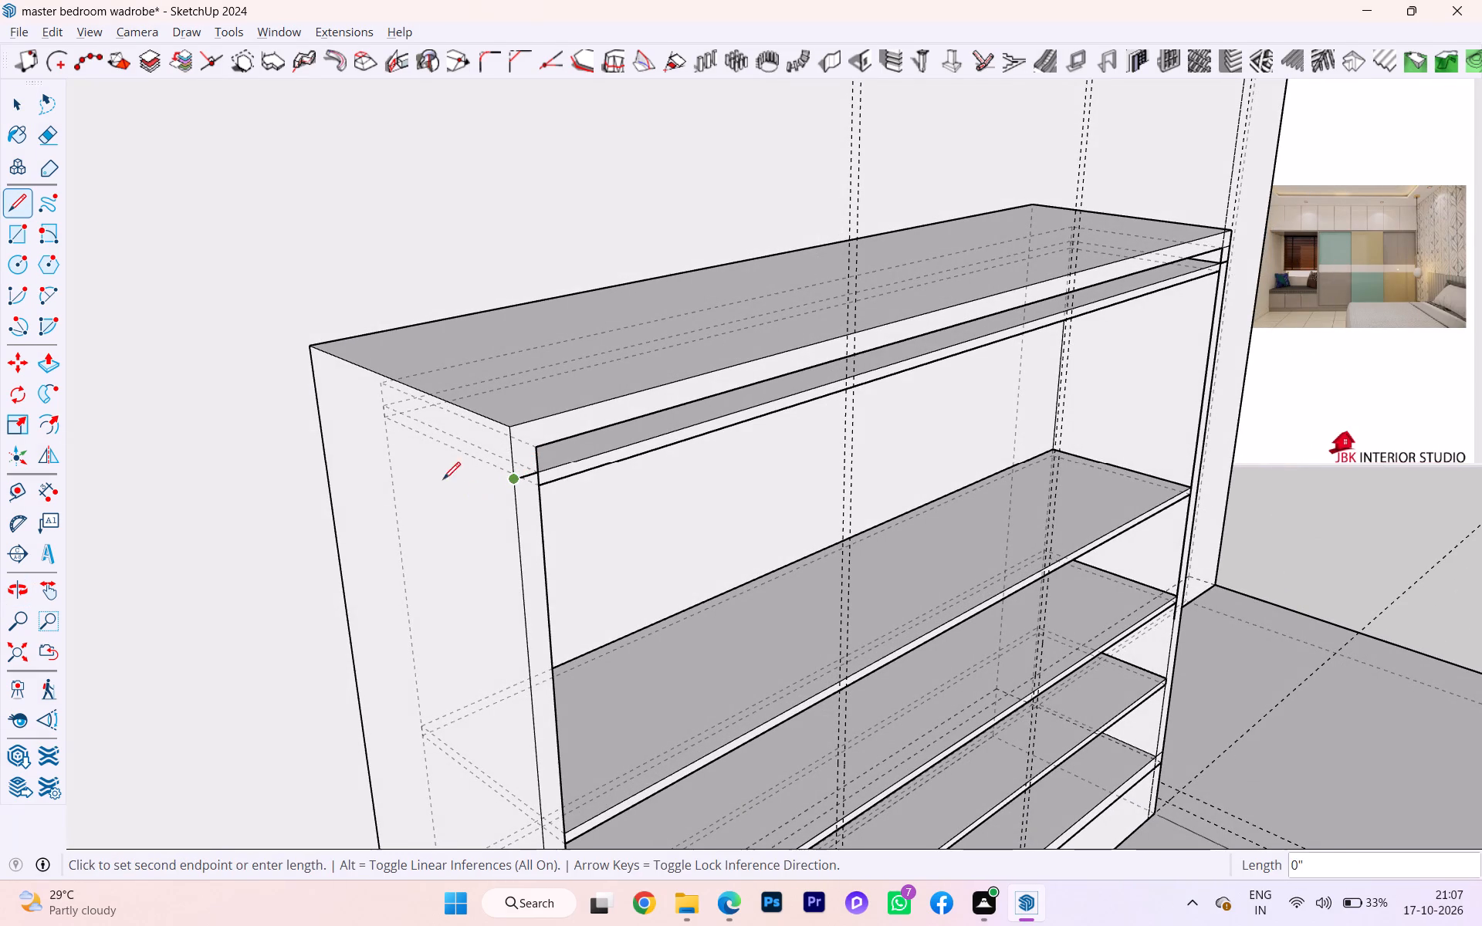
left_click(312, 388)
key("space")
Examine the wardrobe within the whole room alongside the reference elevation.
scroll(529, 456, "down", 1)
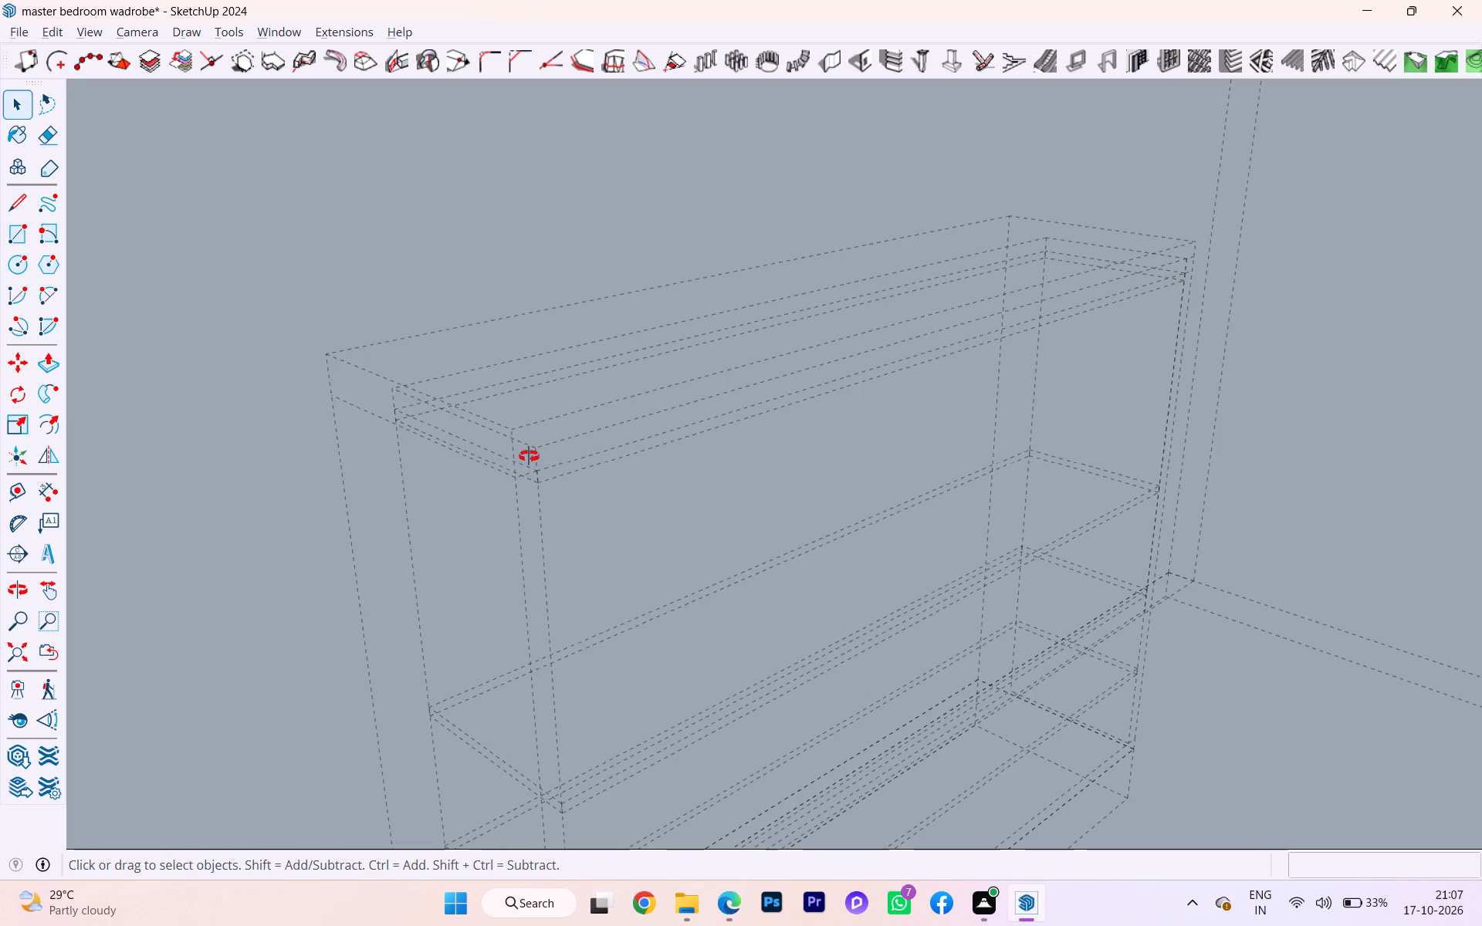
middle_click(529, 456)
scroll(342, 471, "down", 2)
scroll(154, 503, "down", 1)
scroll(96, 526, "up", 1)
scroll(95, 526, "down", 4)
scroll(25, 608, "down", 1)
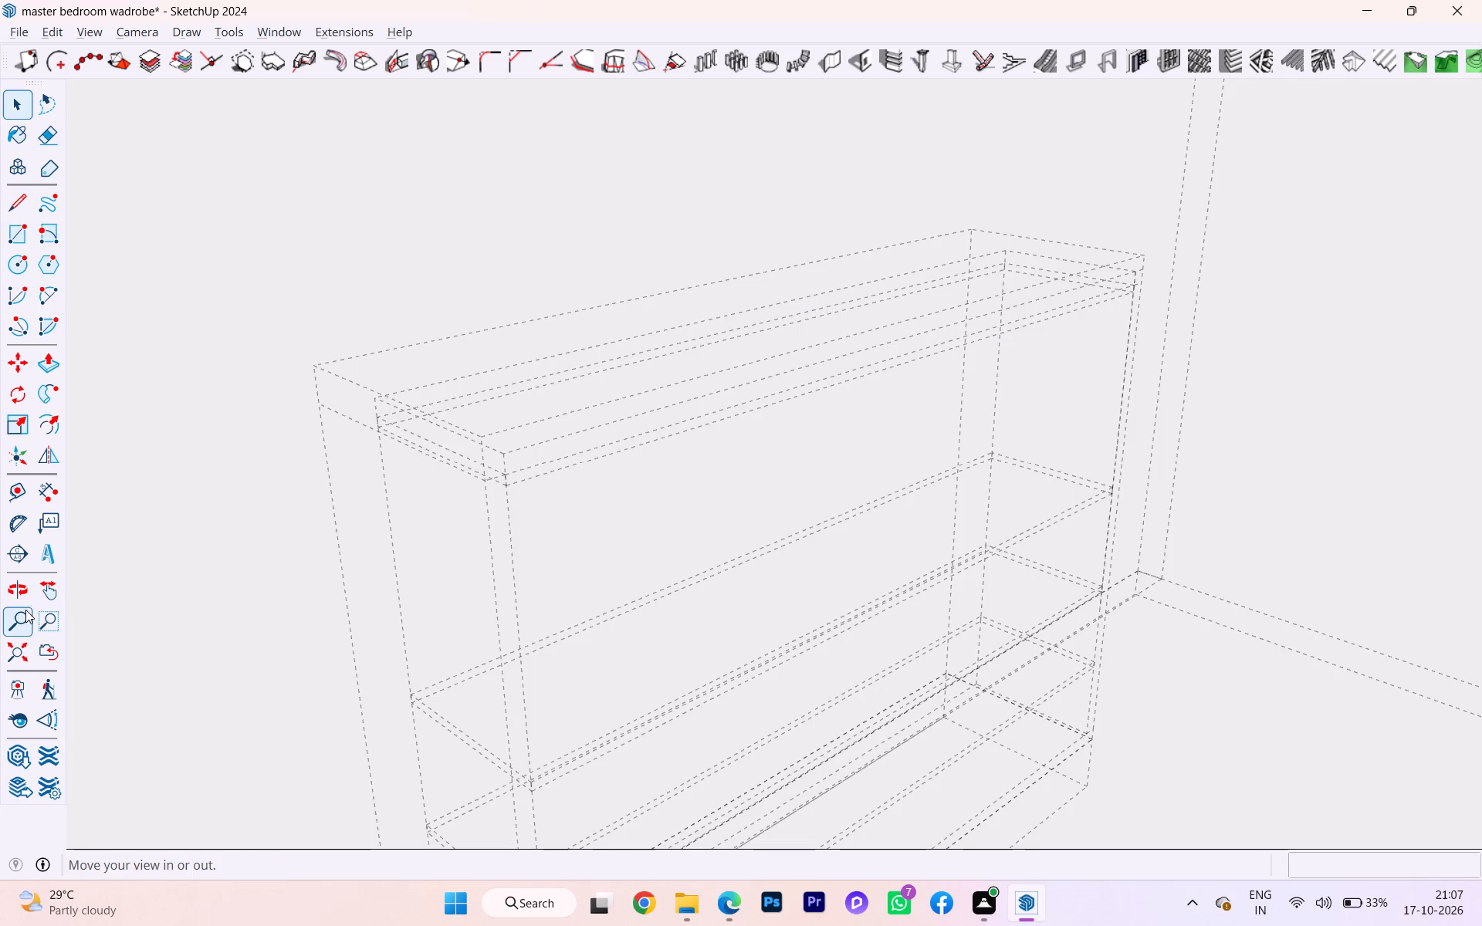
left_click(14, 647)
scroll(777, 494, "down", 1)
middle_click_drag(777, 494, 374, 514)
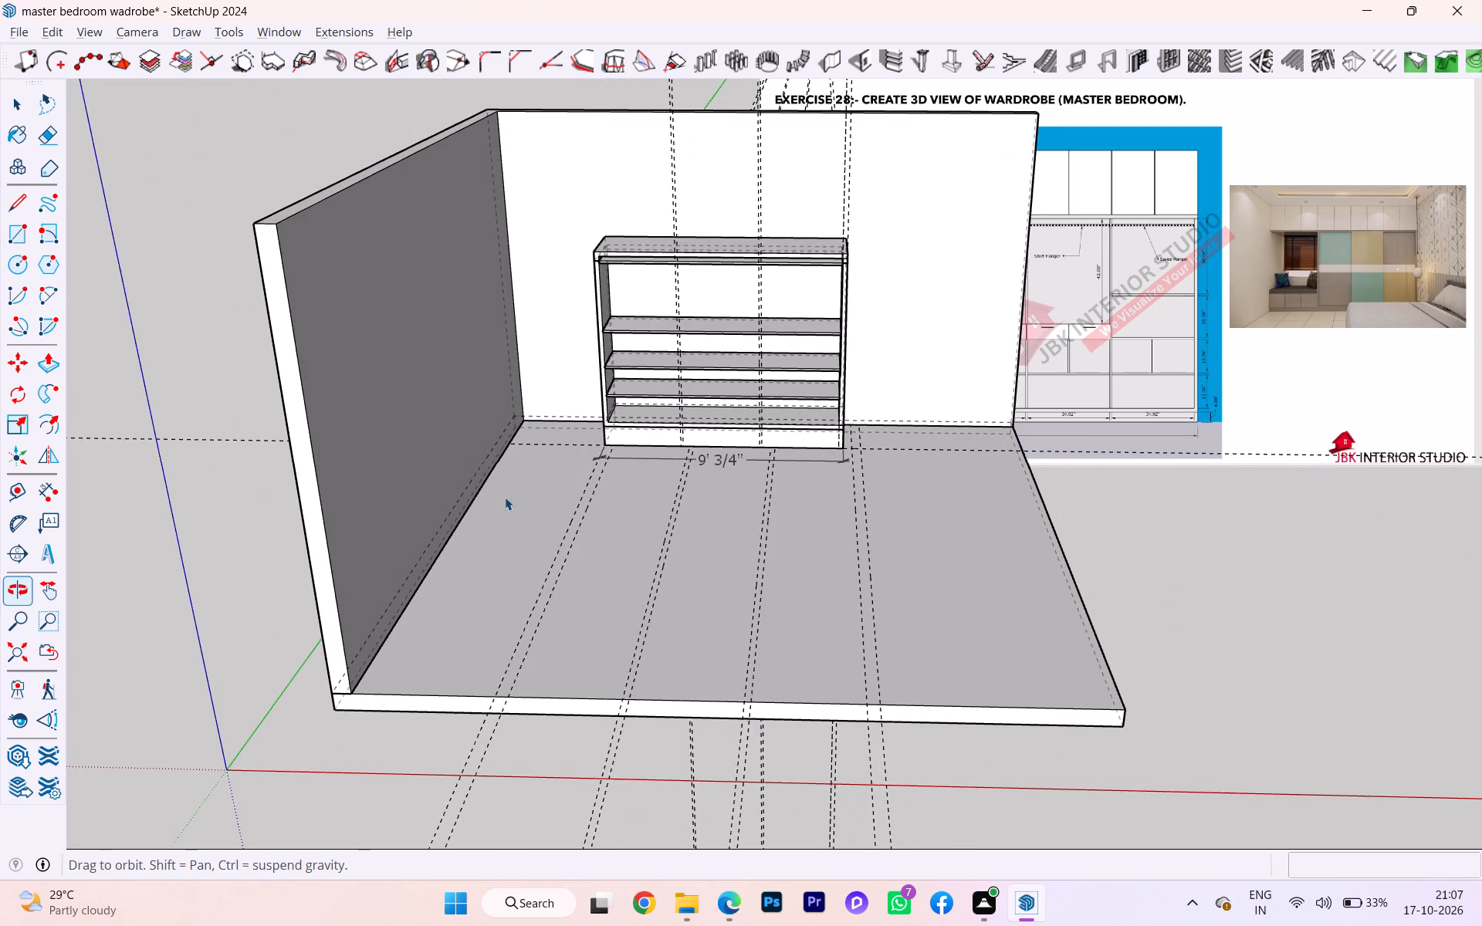
left_click(1065, 474)
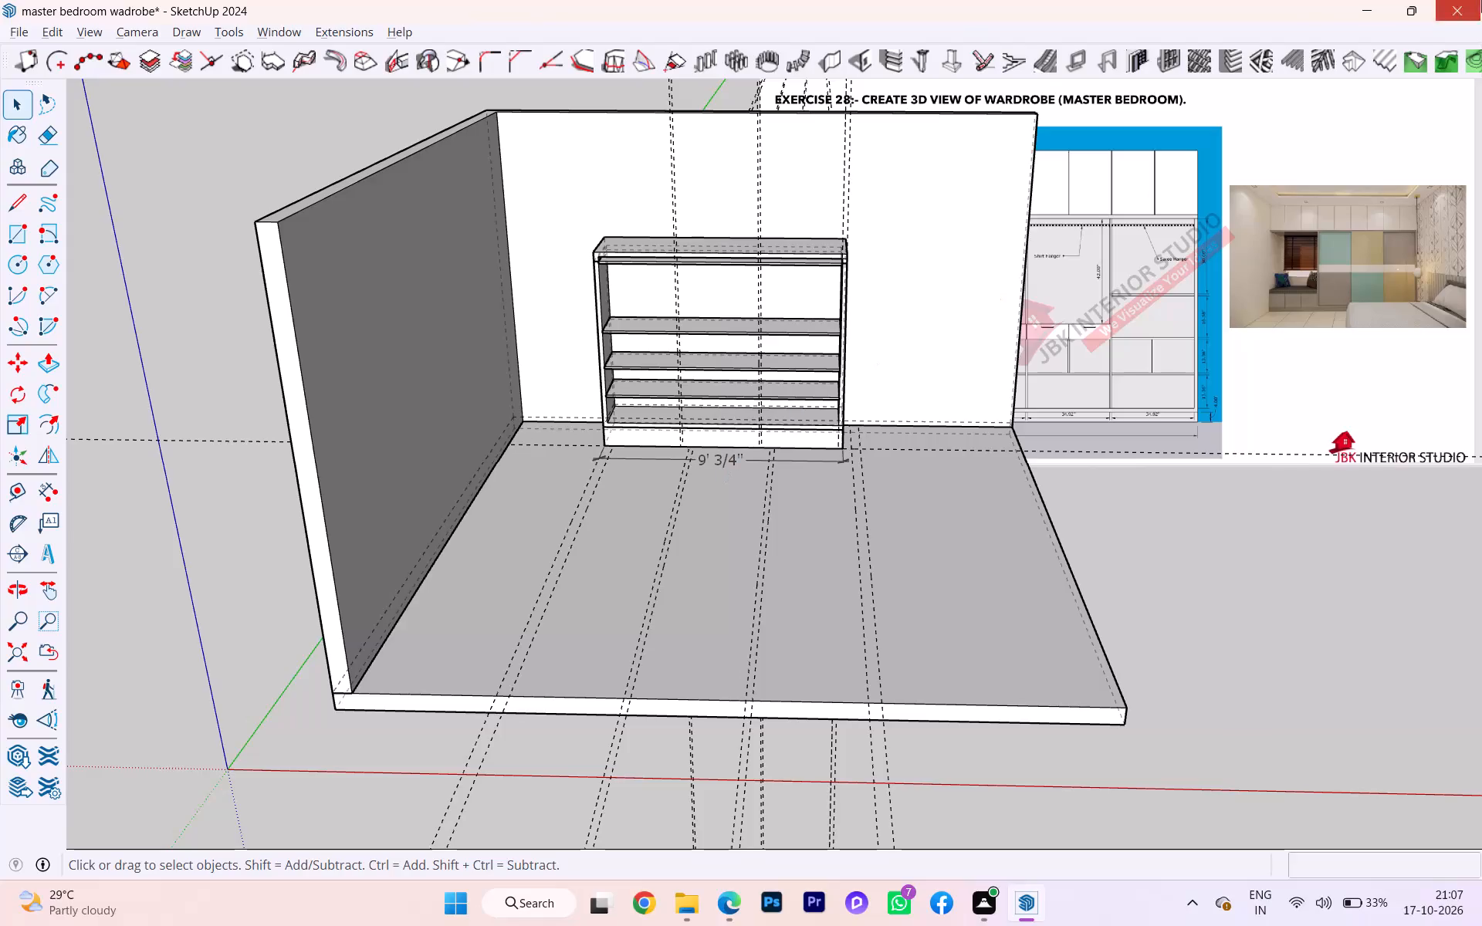
Delete all the construction guides from the model.
left_click(50, 34)
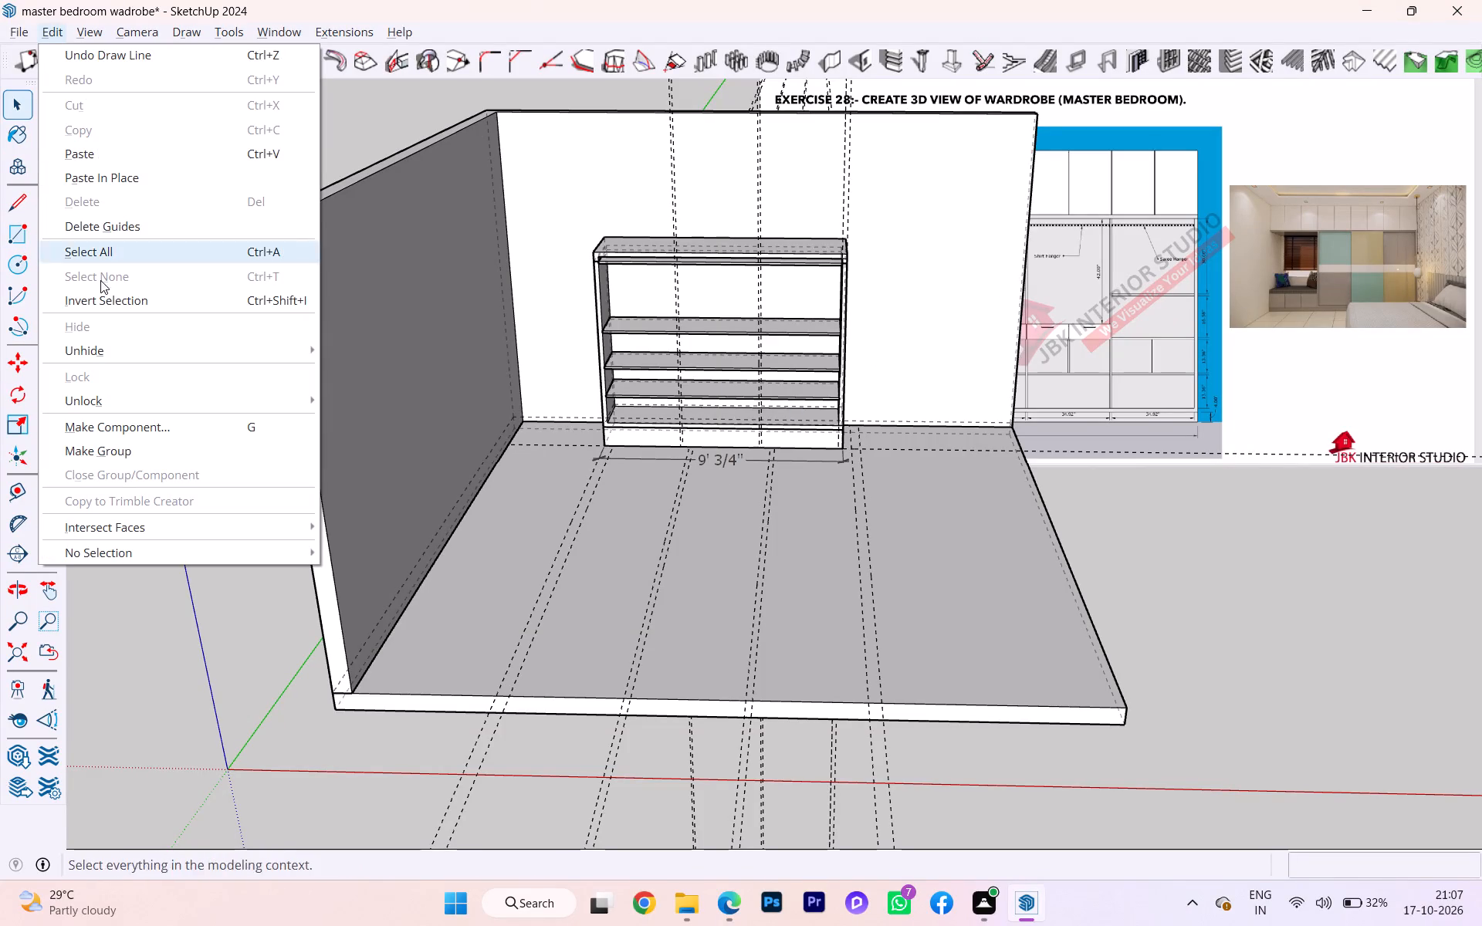
left_click(144, 222)
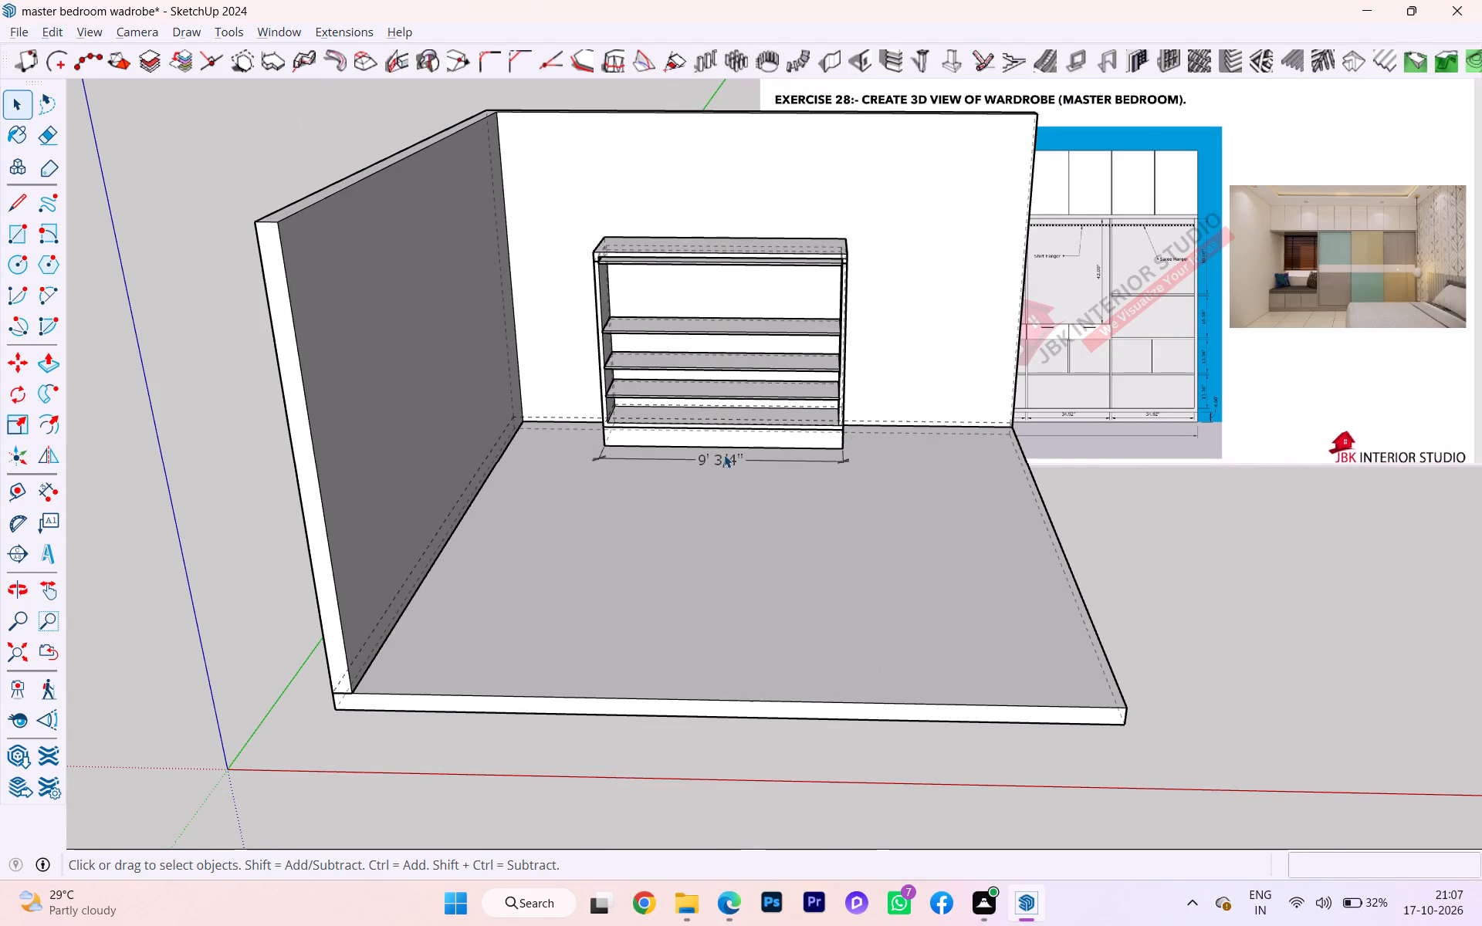
Delete the width dimension on the floor in front of the wardrobe's base.
scroll(743, 371, "up", 3)
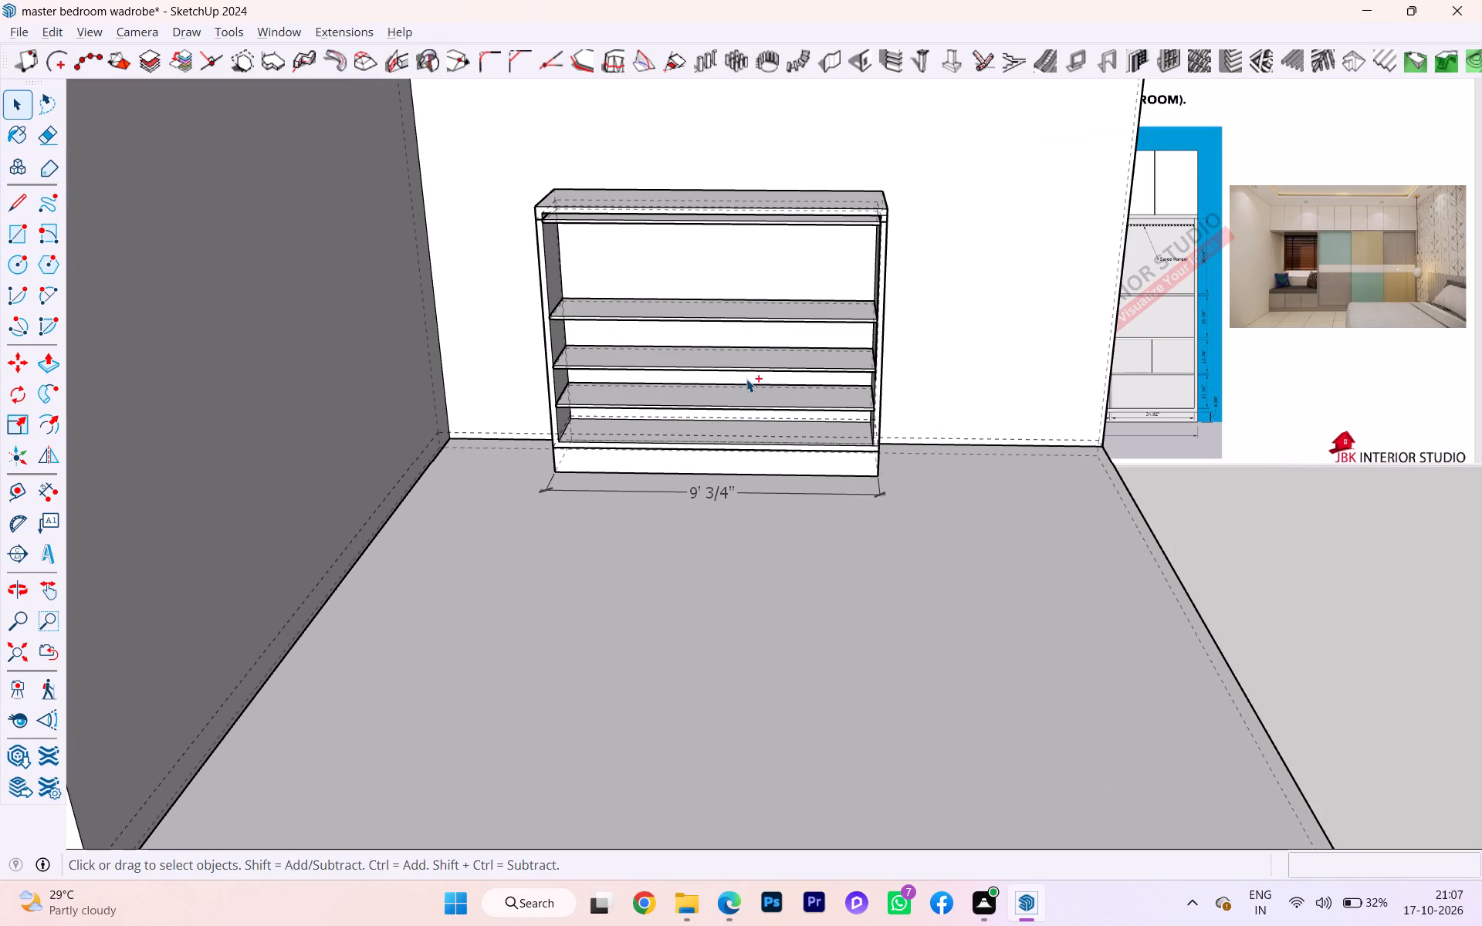
scroll(743, 334, "up", 3)
left_click(677, 557)
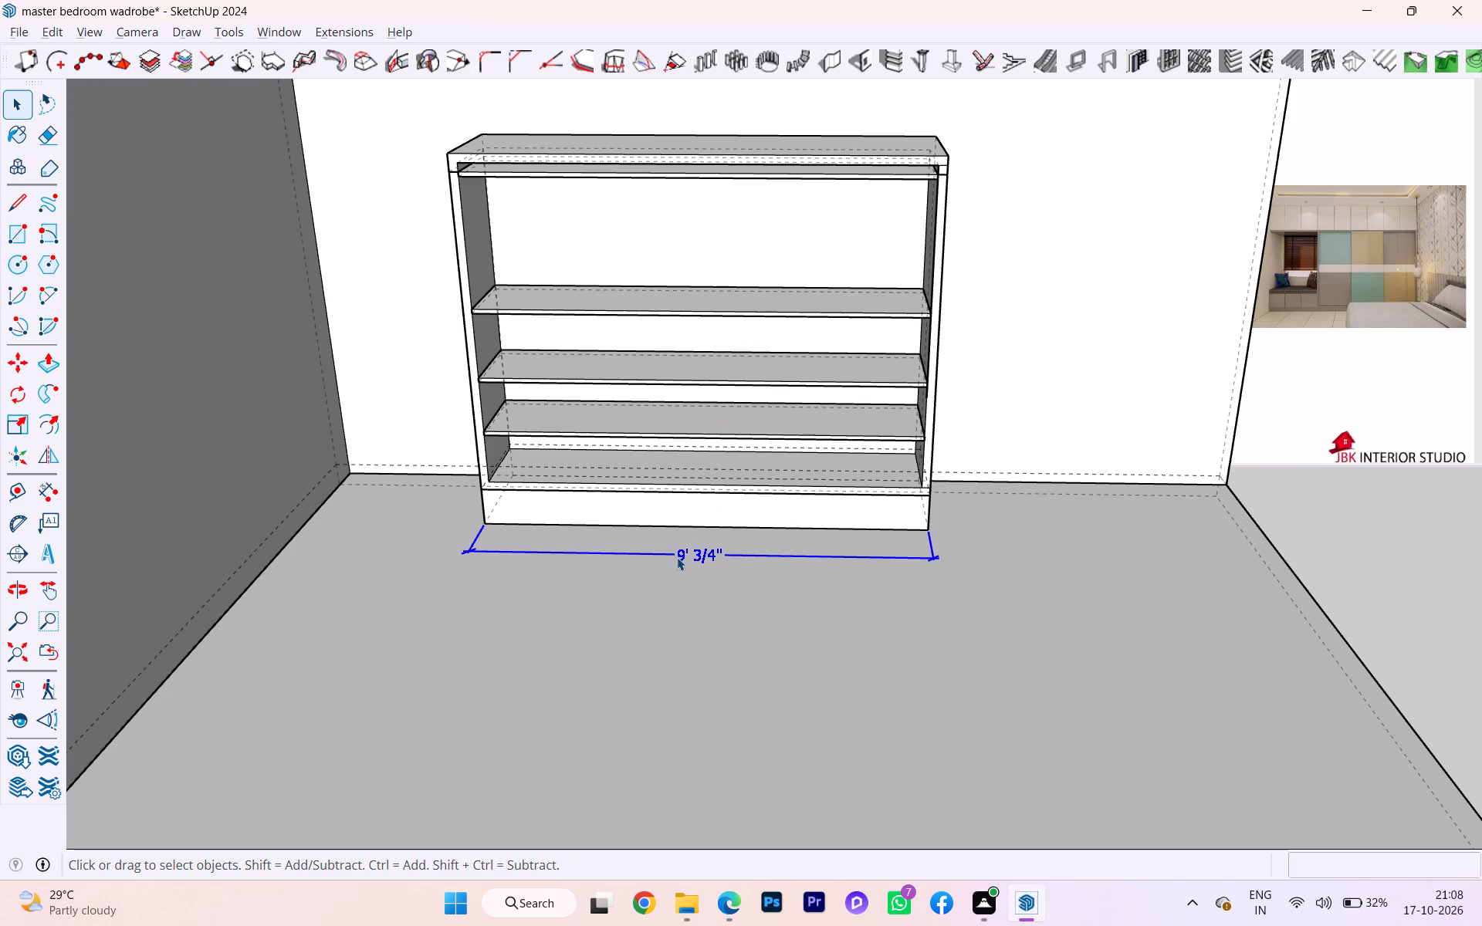
key("Delete")
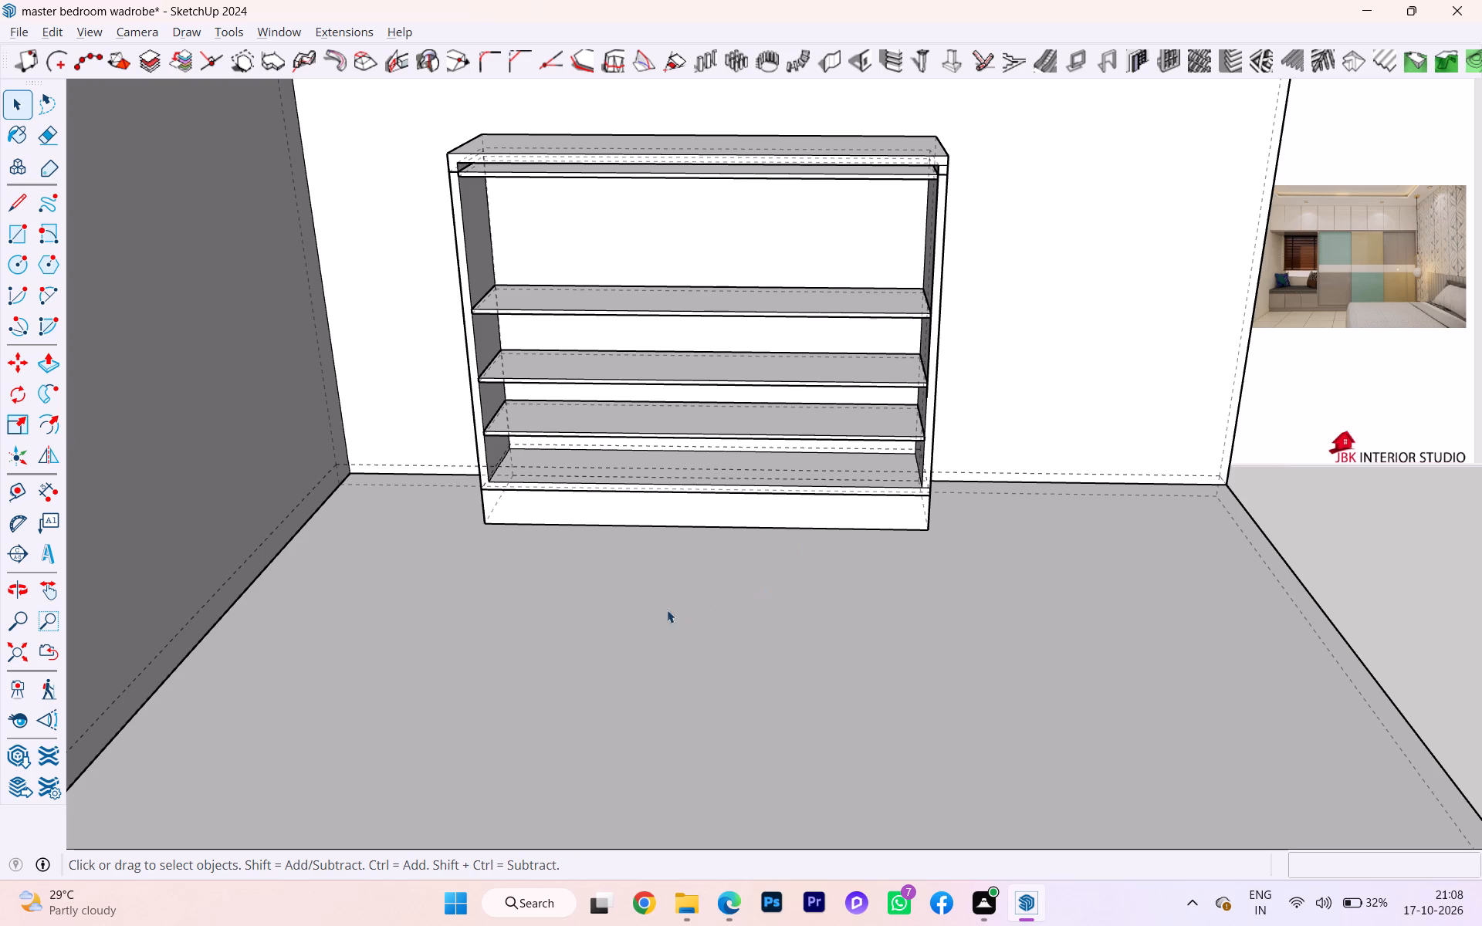
Turn off the dashed back-edge display so the room and wardrobe show only their visible edges.
scroll(747, 506, "down", 3)
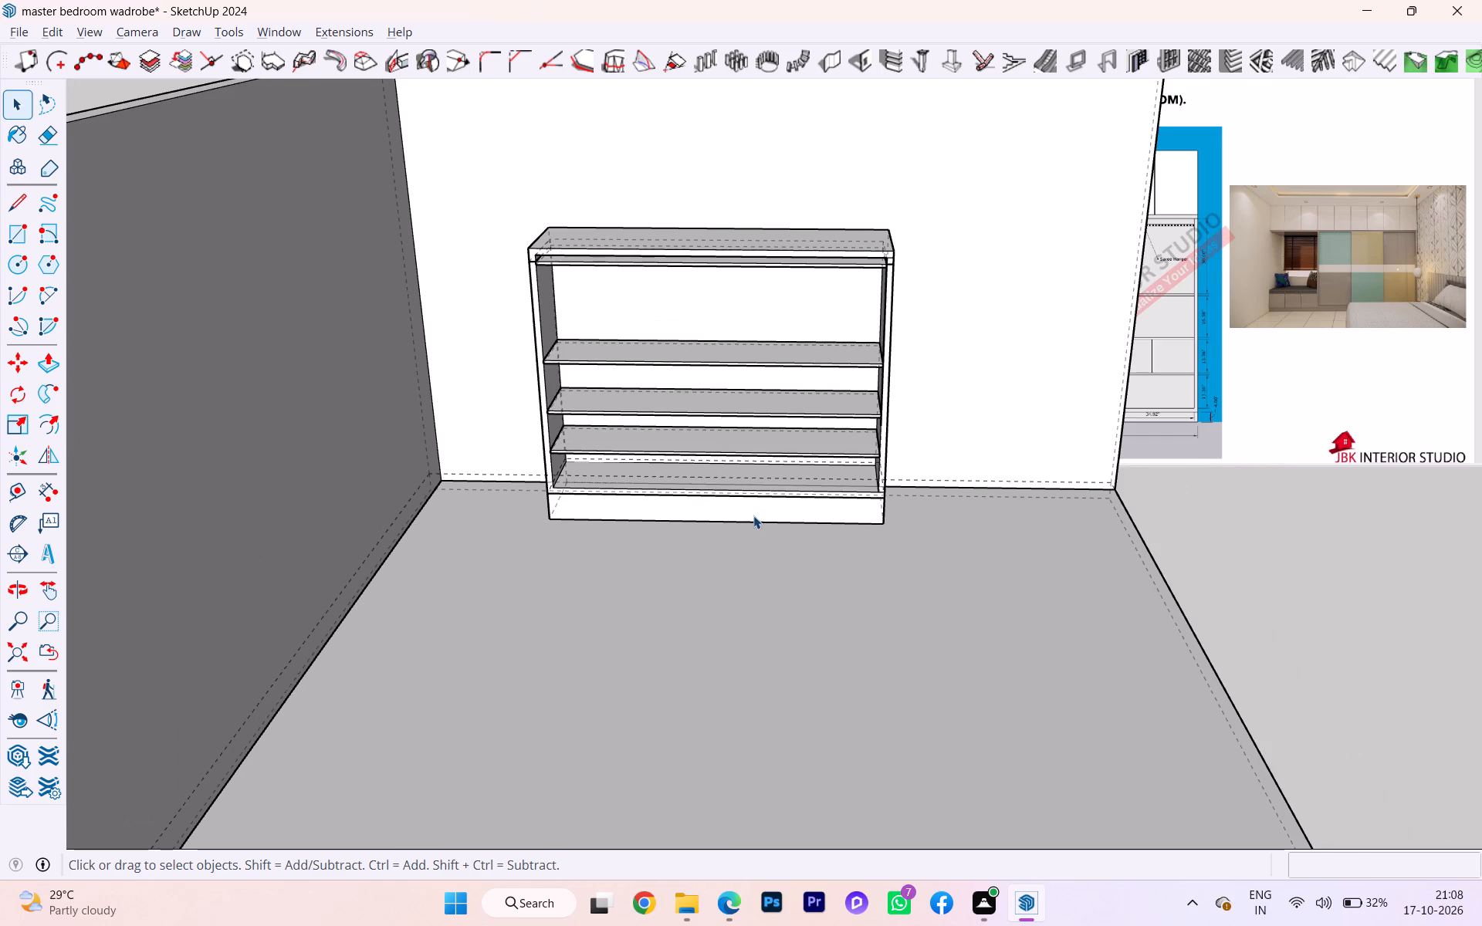
scroll(533, 277, "up", 5)
scroll(784, 236, "up", 3)
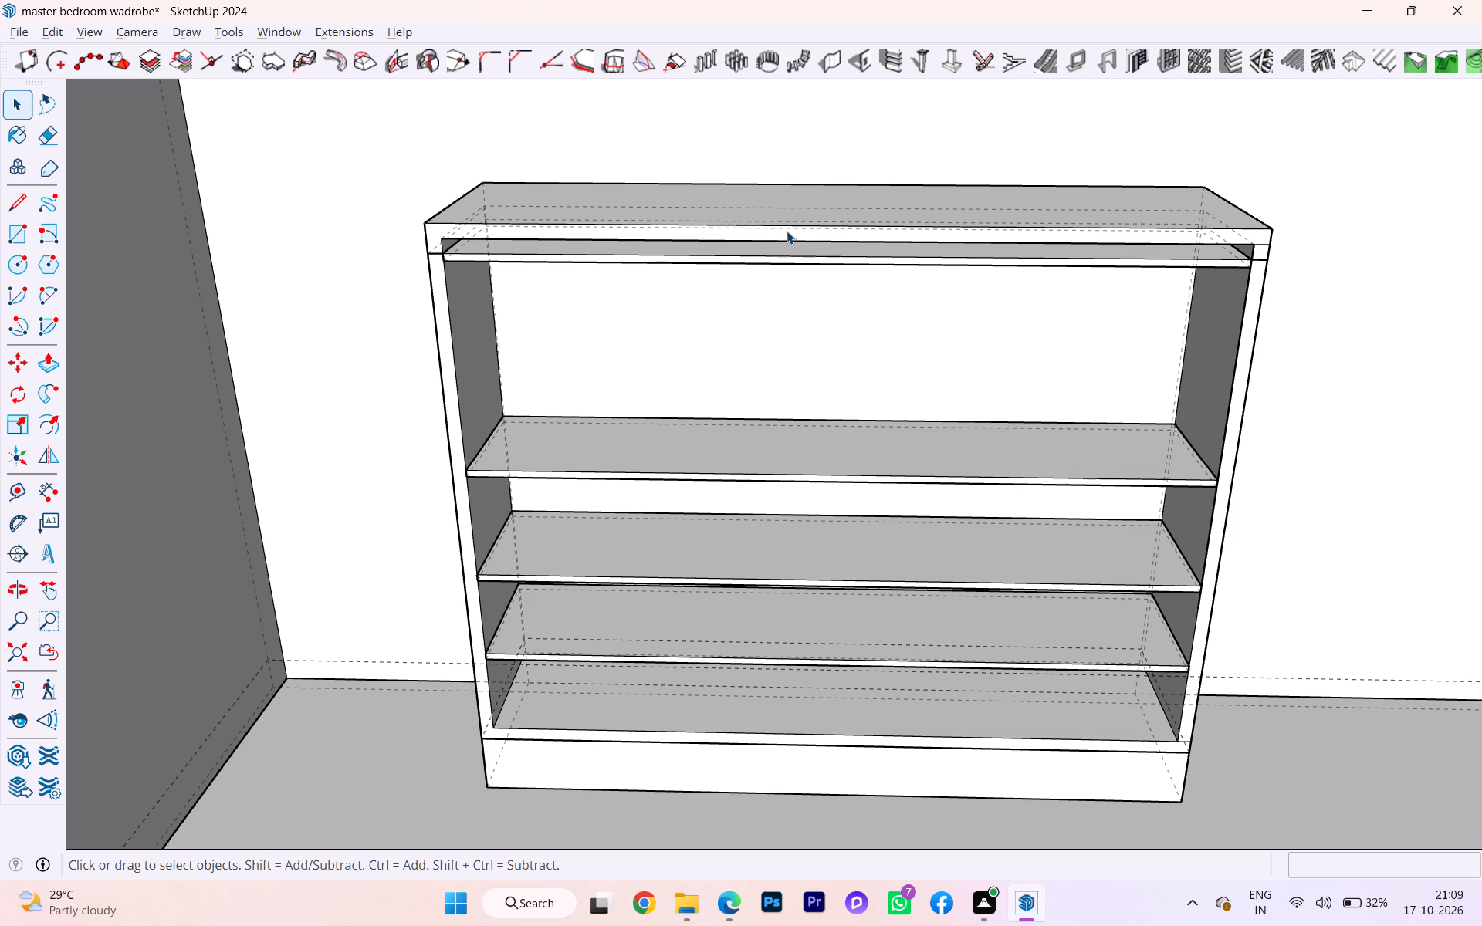
scroll(587, 221, "up", 2)
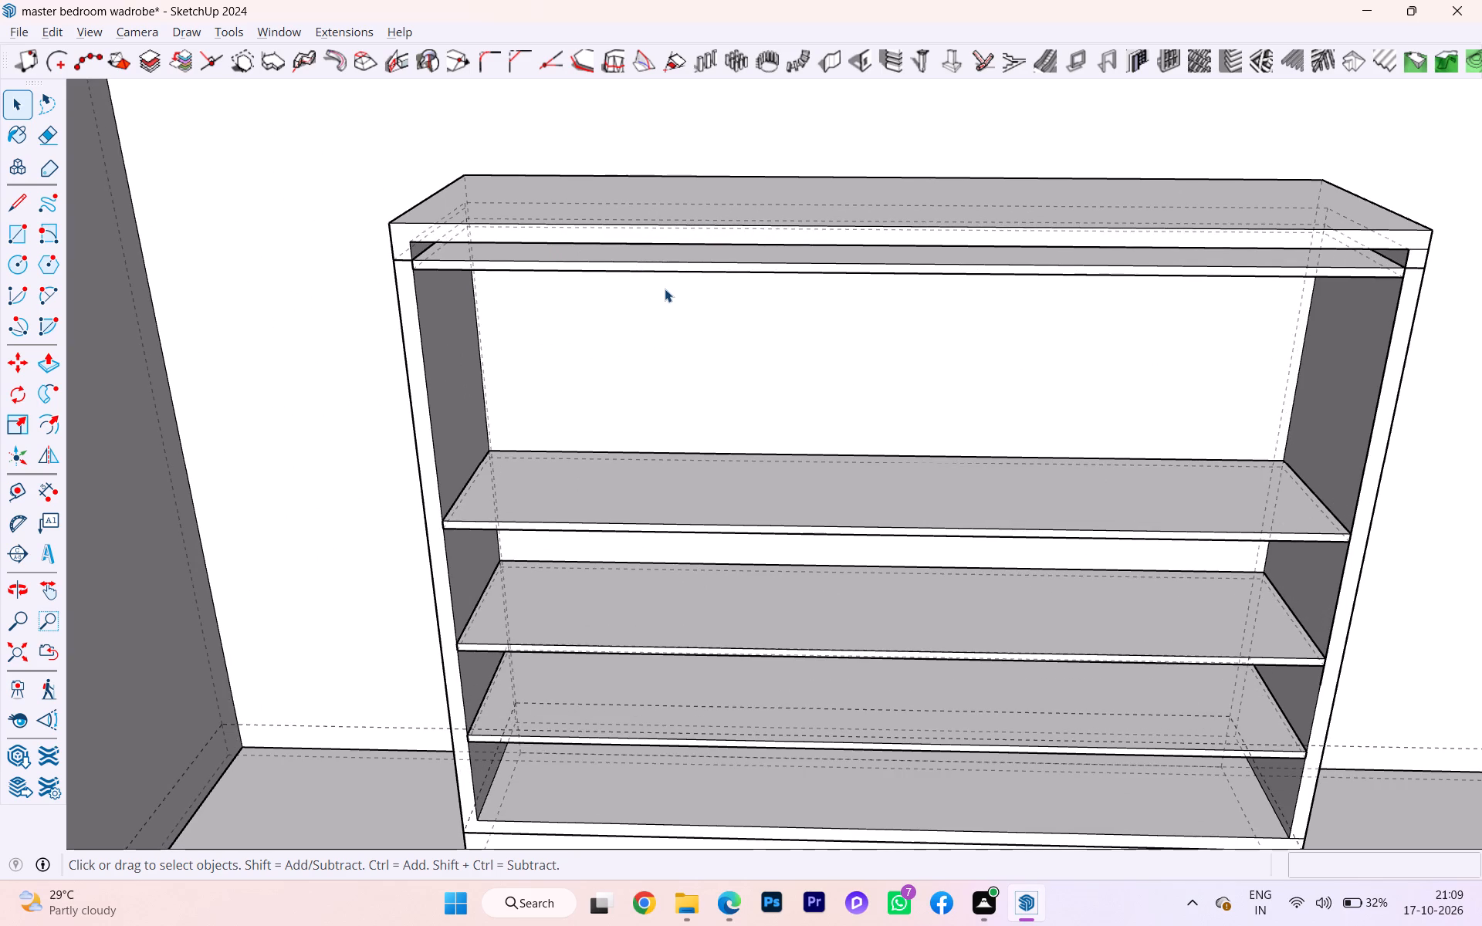
middle_click_drag(665, 289, 249, 288)
scroll(472, 321, "down", 1)
scroll(472, 321, "up", 2)
scroll(472, 321, "down", 4)
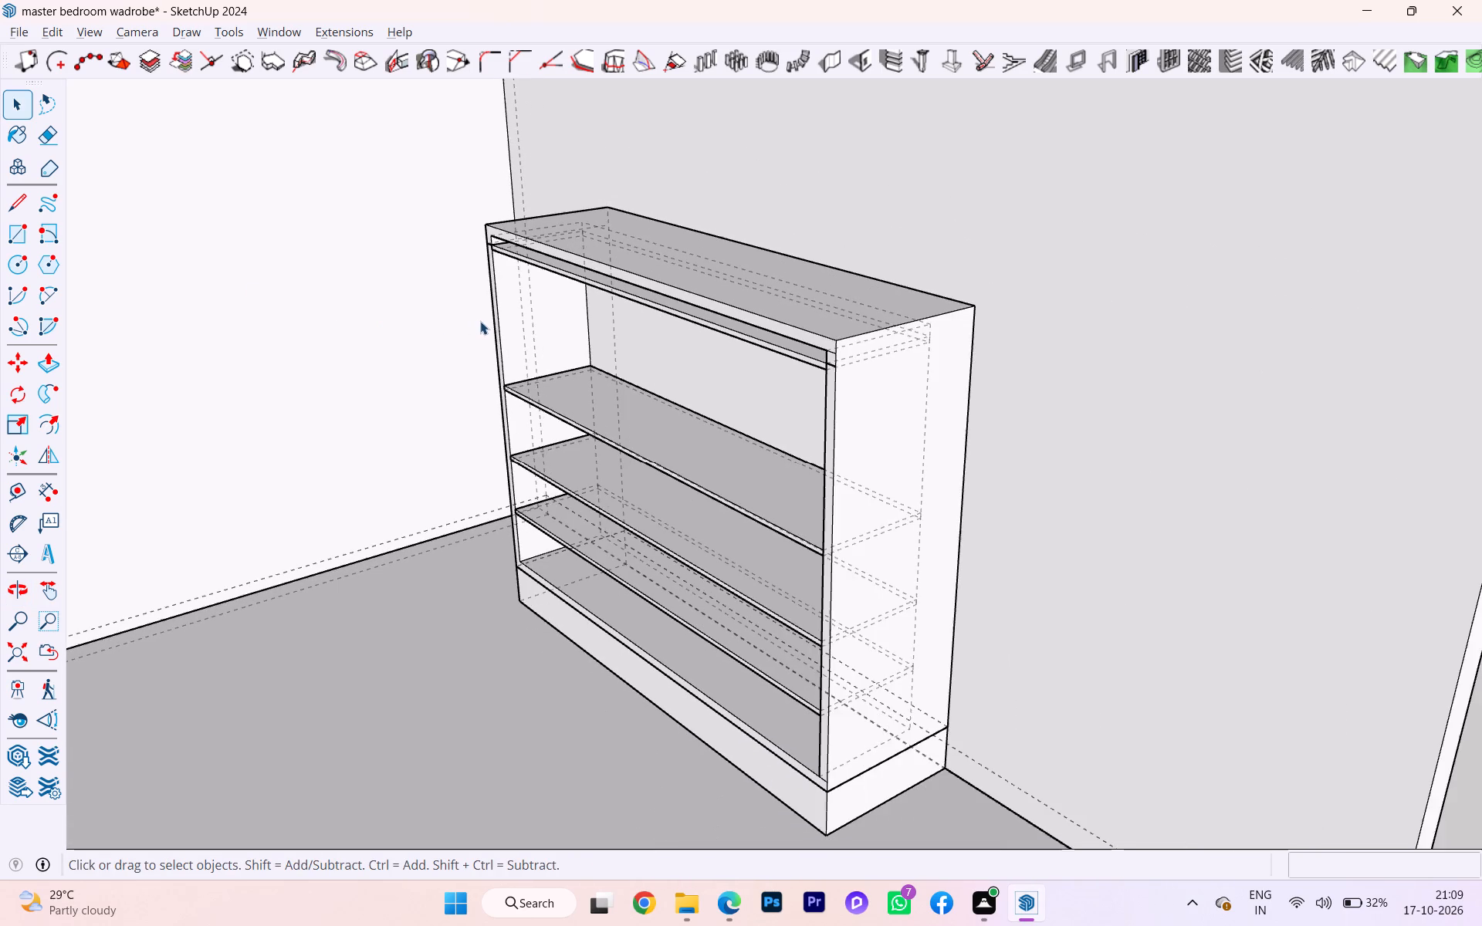
scroll(480, 322, "down", 5)
scroll(496, 331, "up", 1)
scroll(497, 332, "down", 1)
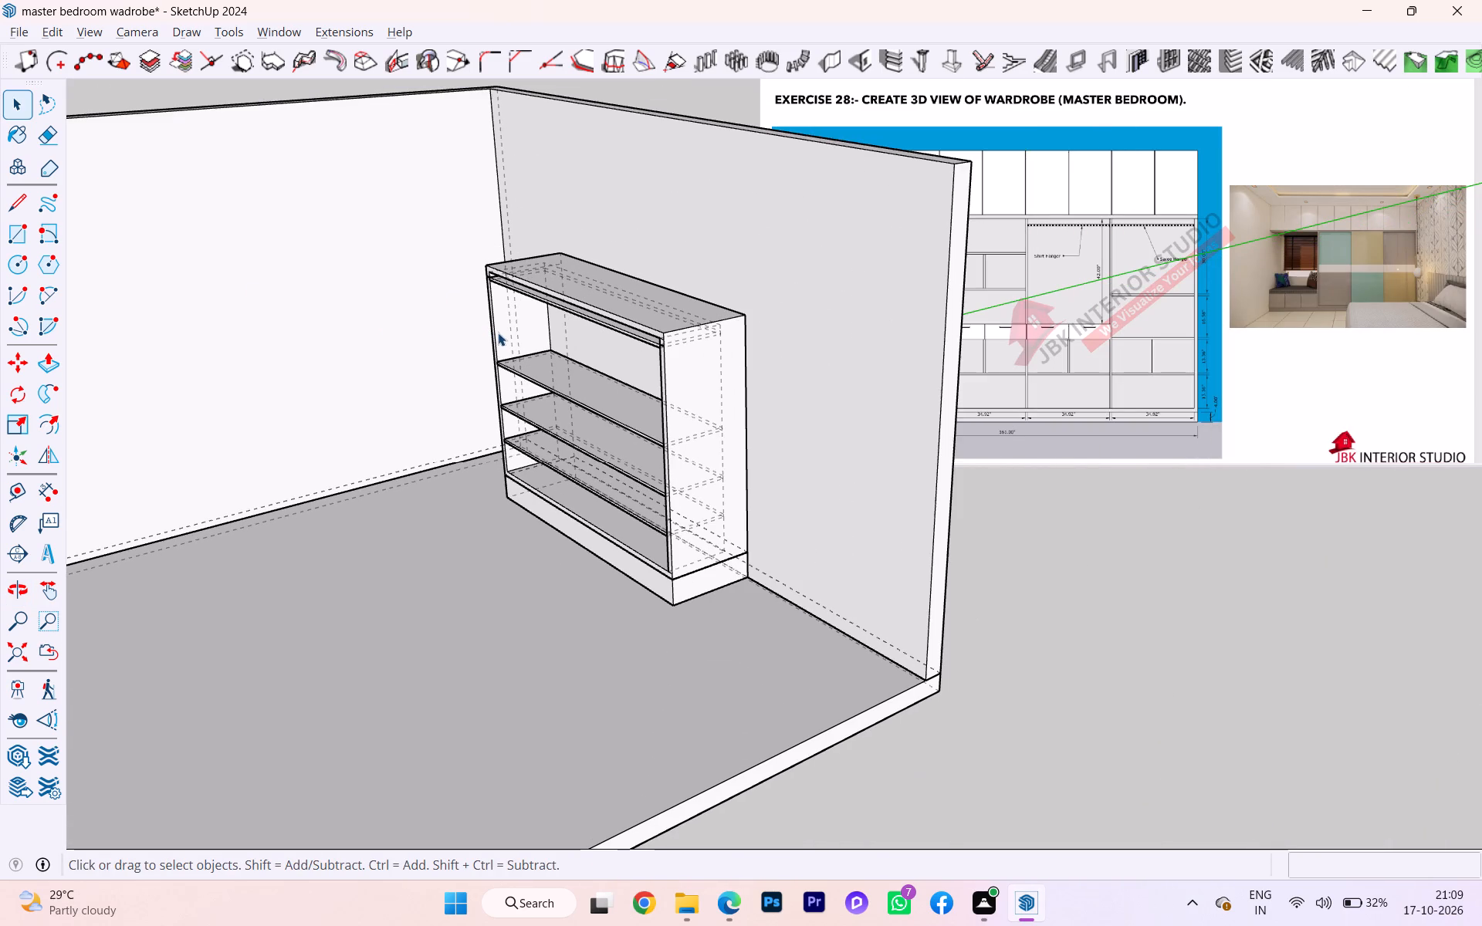
middle_click_drag(498, 333, 523, 299)
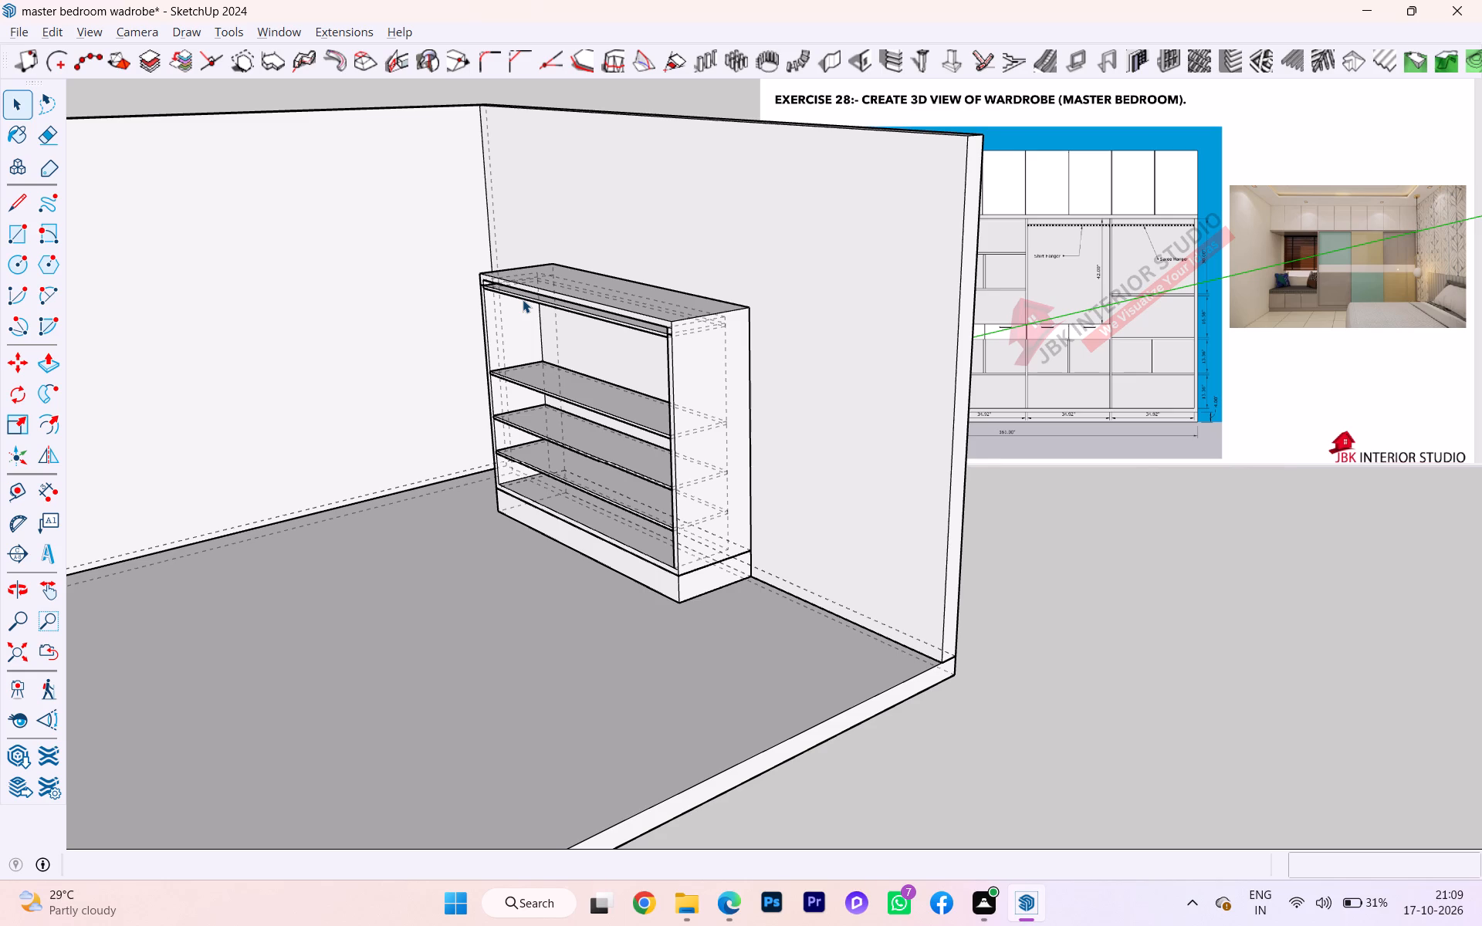
key("k")
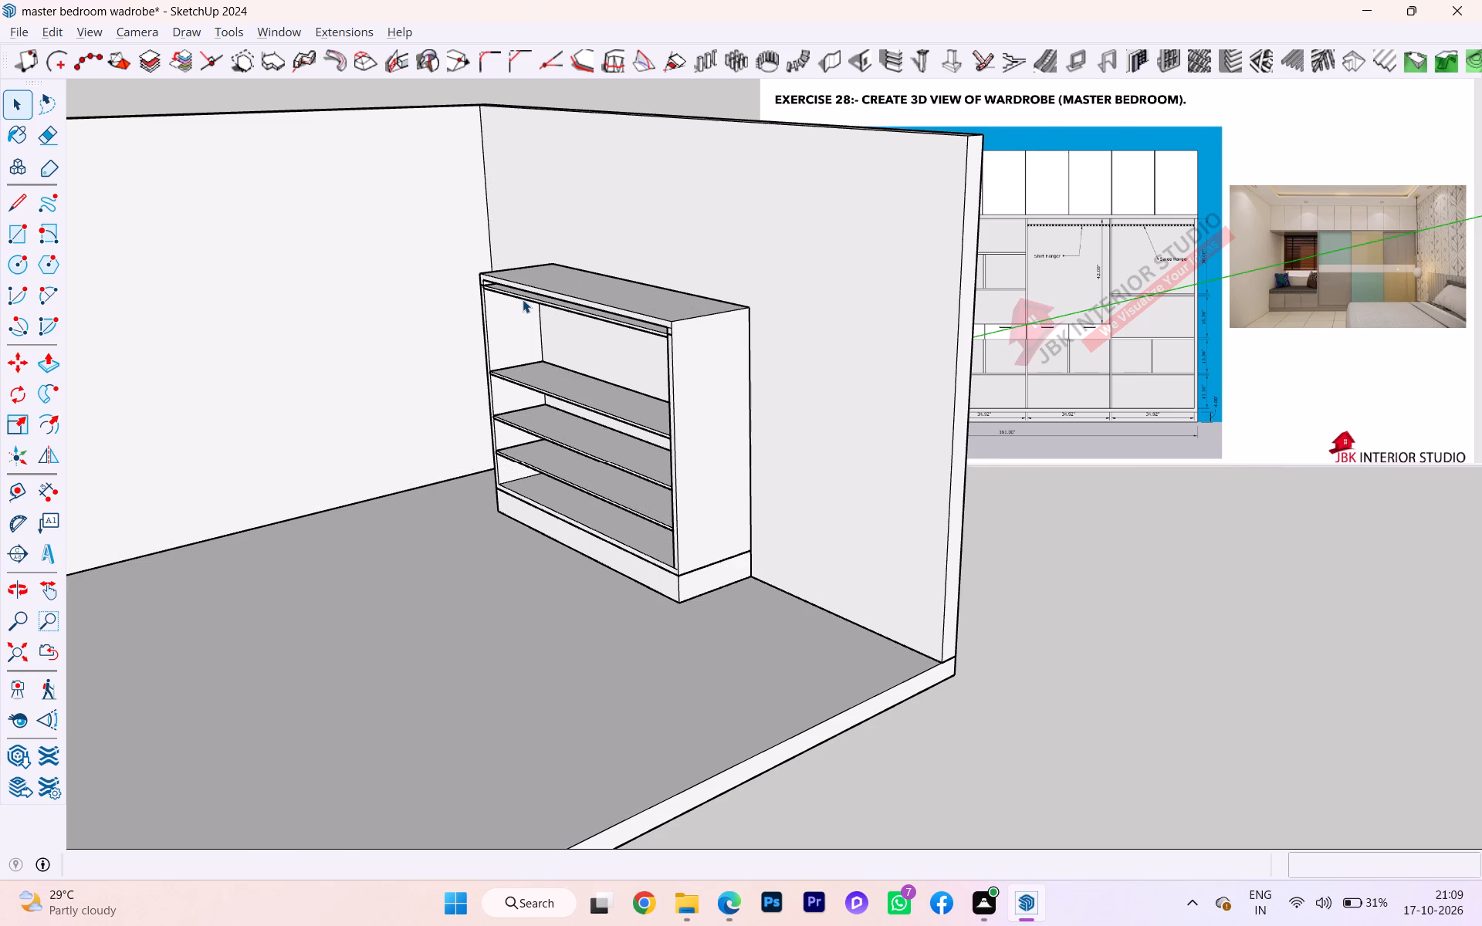
Draw a 2' 6" line across the right side panel's outer face, from the front edge line to the back edge.
scroll(543, 295, "up", 2)
scroll(619, 309, "up", 4)
scroll(726, 331, "up", 1)
scroll(729, 331, "down", 1)
scroll(729, 331, "up", 7)
scroll(756, 337, "down", 1)
scroll(757, 337, "up", 1)
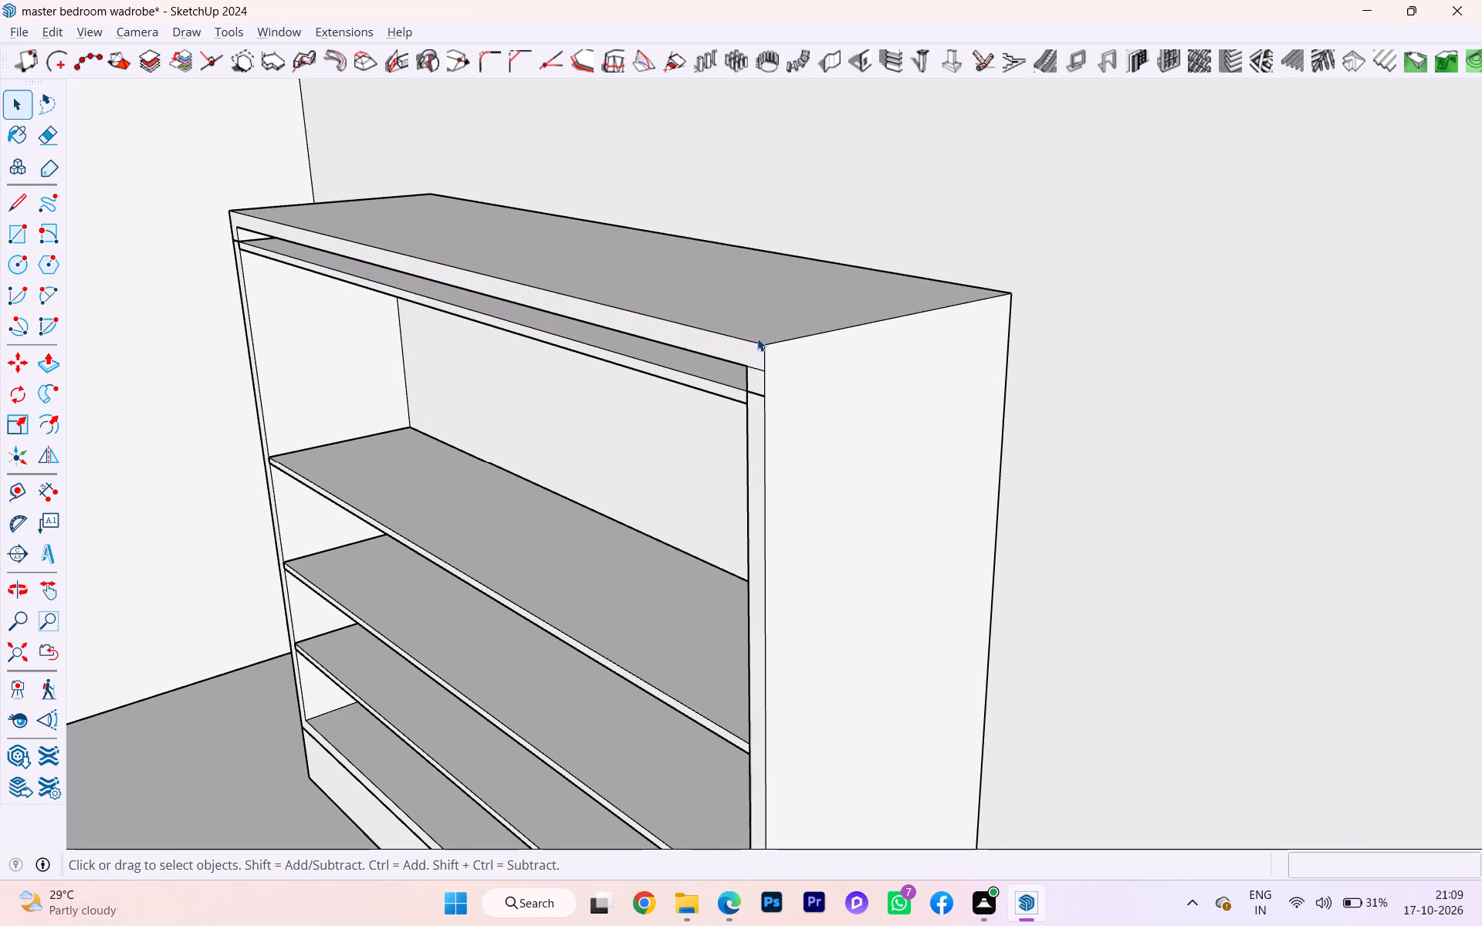
key("l")
key("Return")
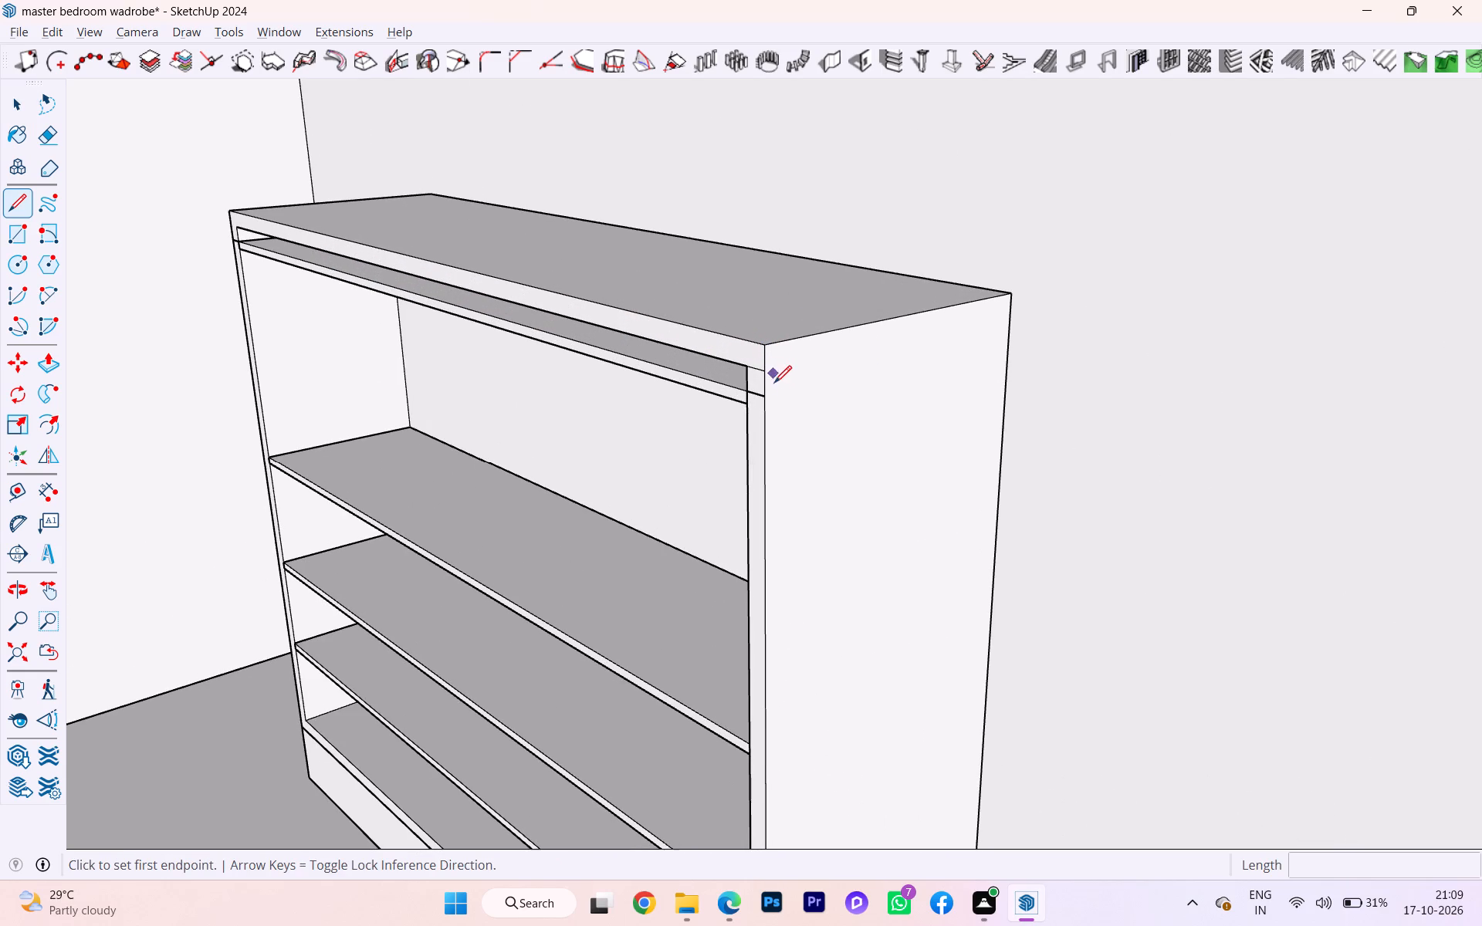
left_click(763, 397)
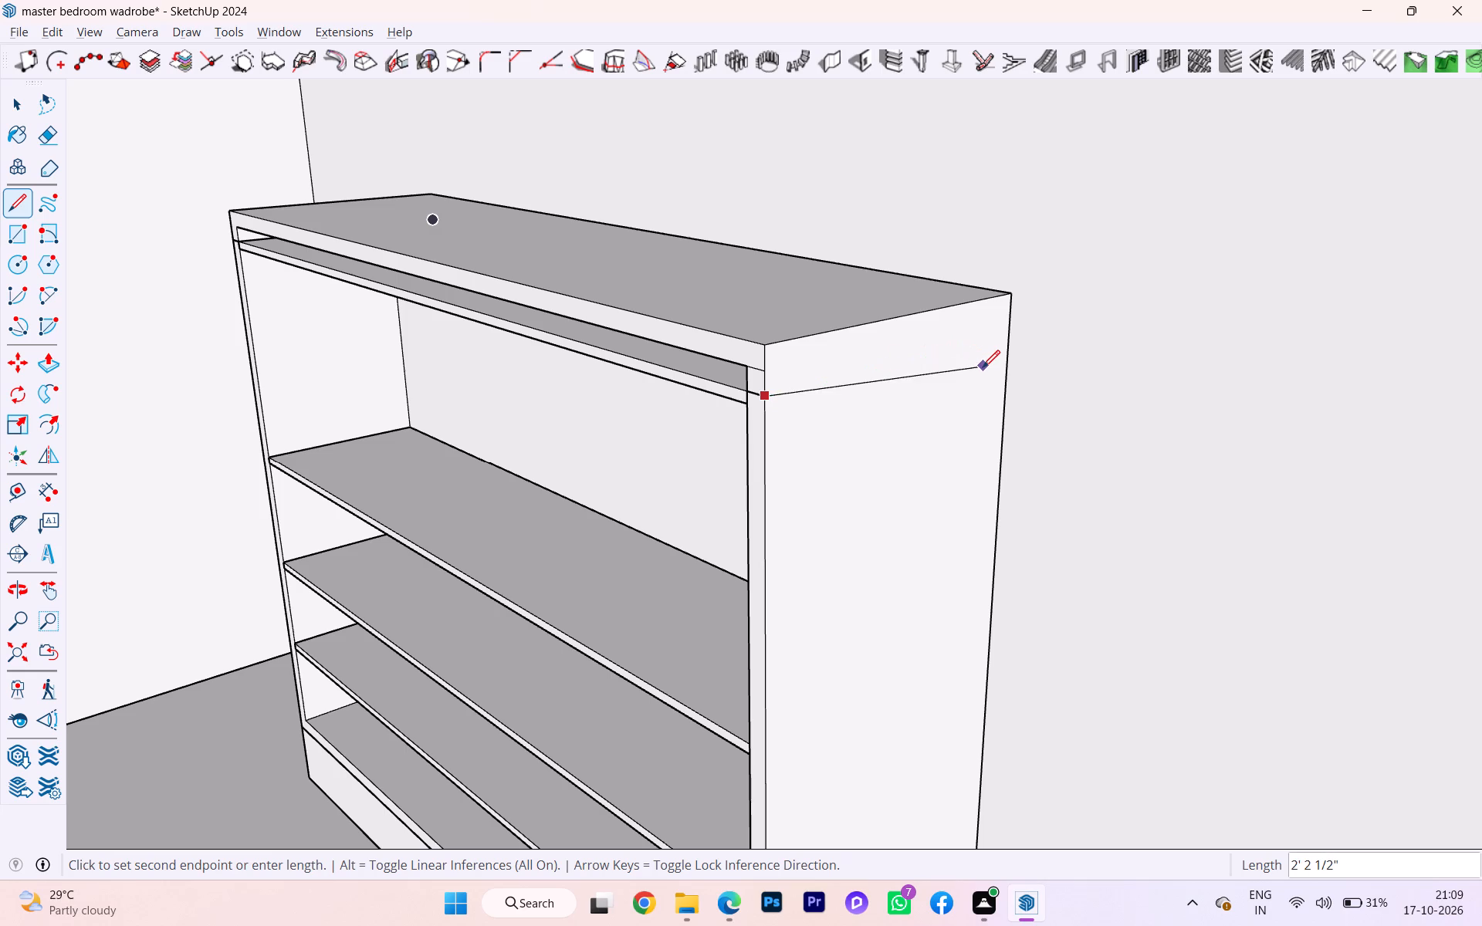
key("Left")
left_click(1012, 343)
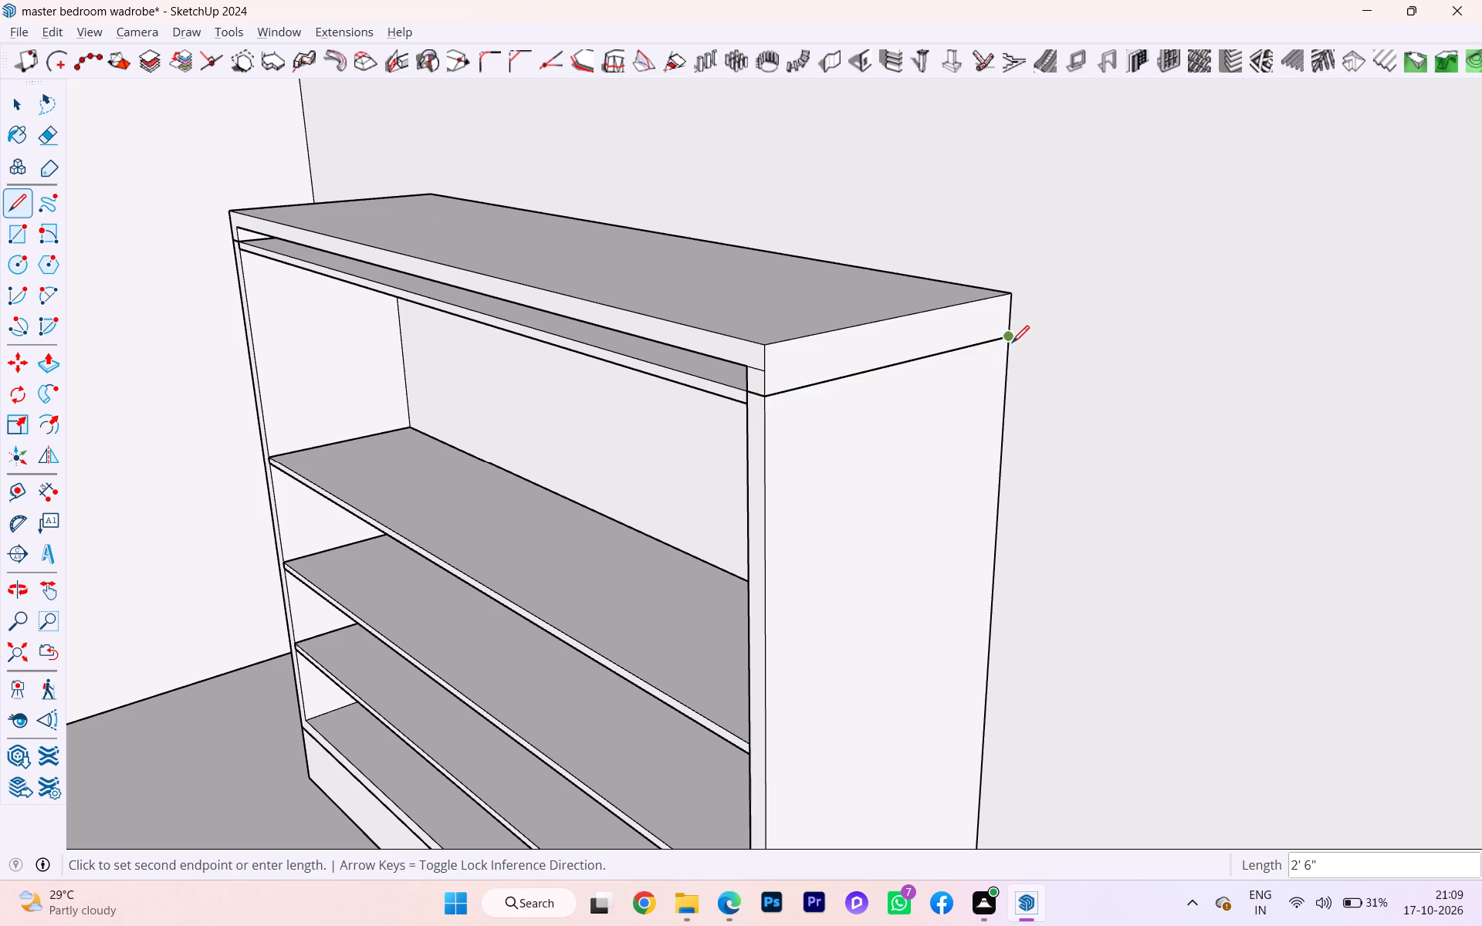
key("space")
Open the carcass group for editing and draw a 2" line across the right side panel's front edge at the thin upper shelf's top level.
scroll(453, 412, "down", 1)
middle_click_drag(453, 407, 742, 370)
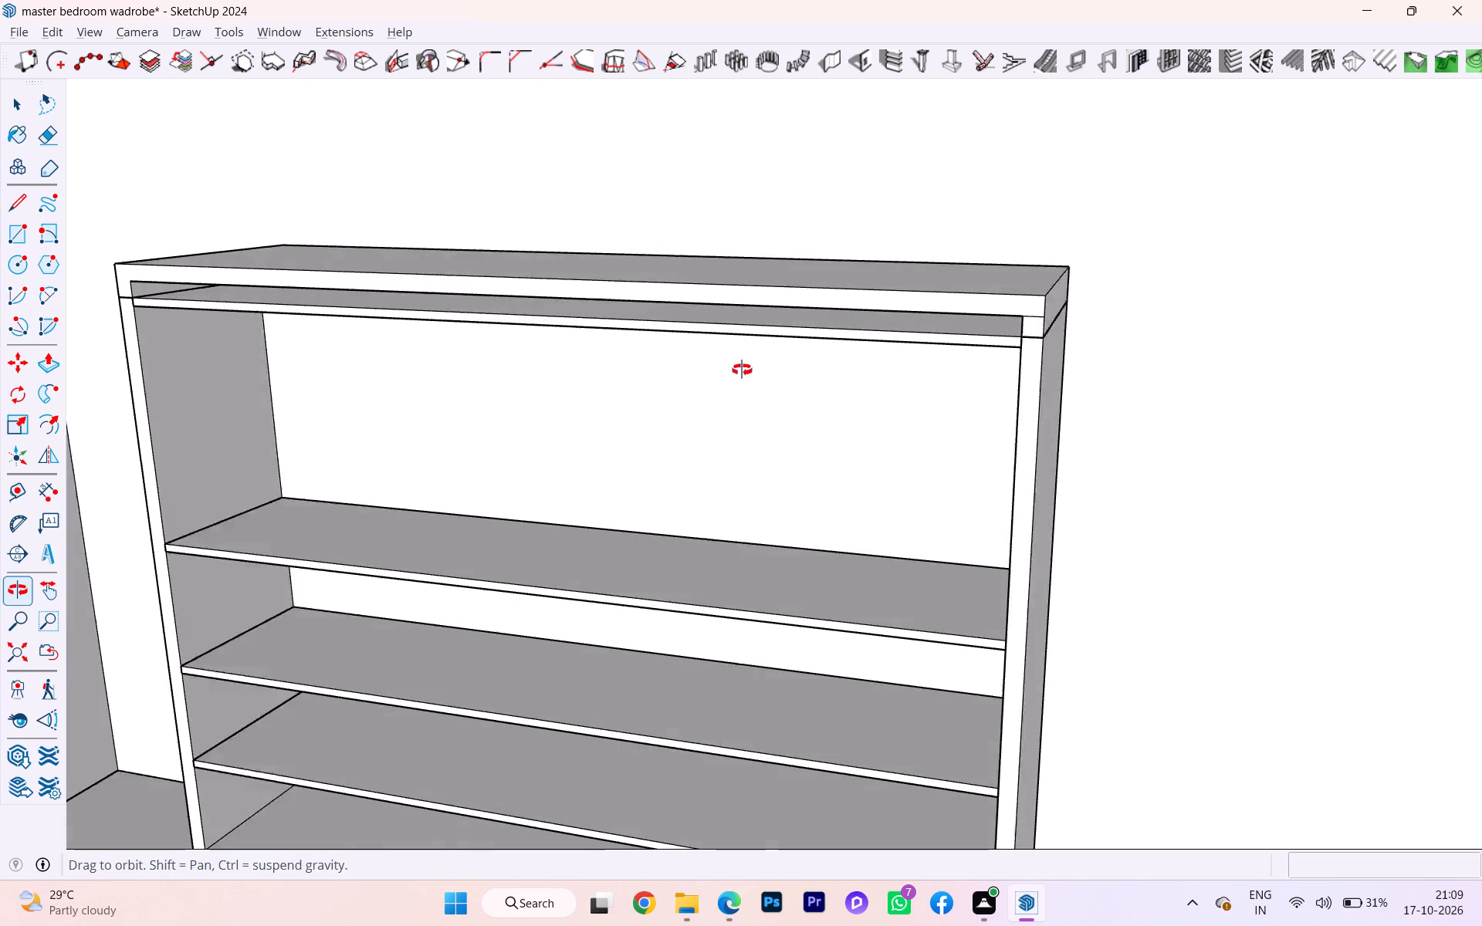
middle_click_drag(742, 370, 743, 370)
left_click(817, 295)
double_click(817, 295)
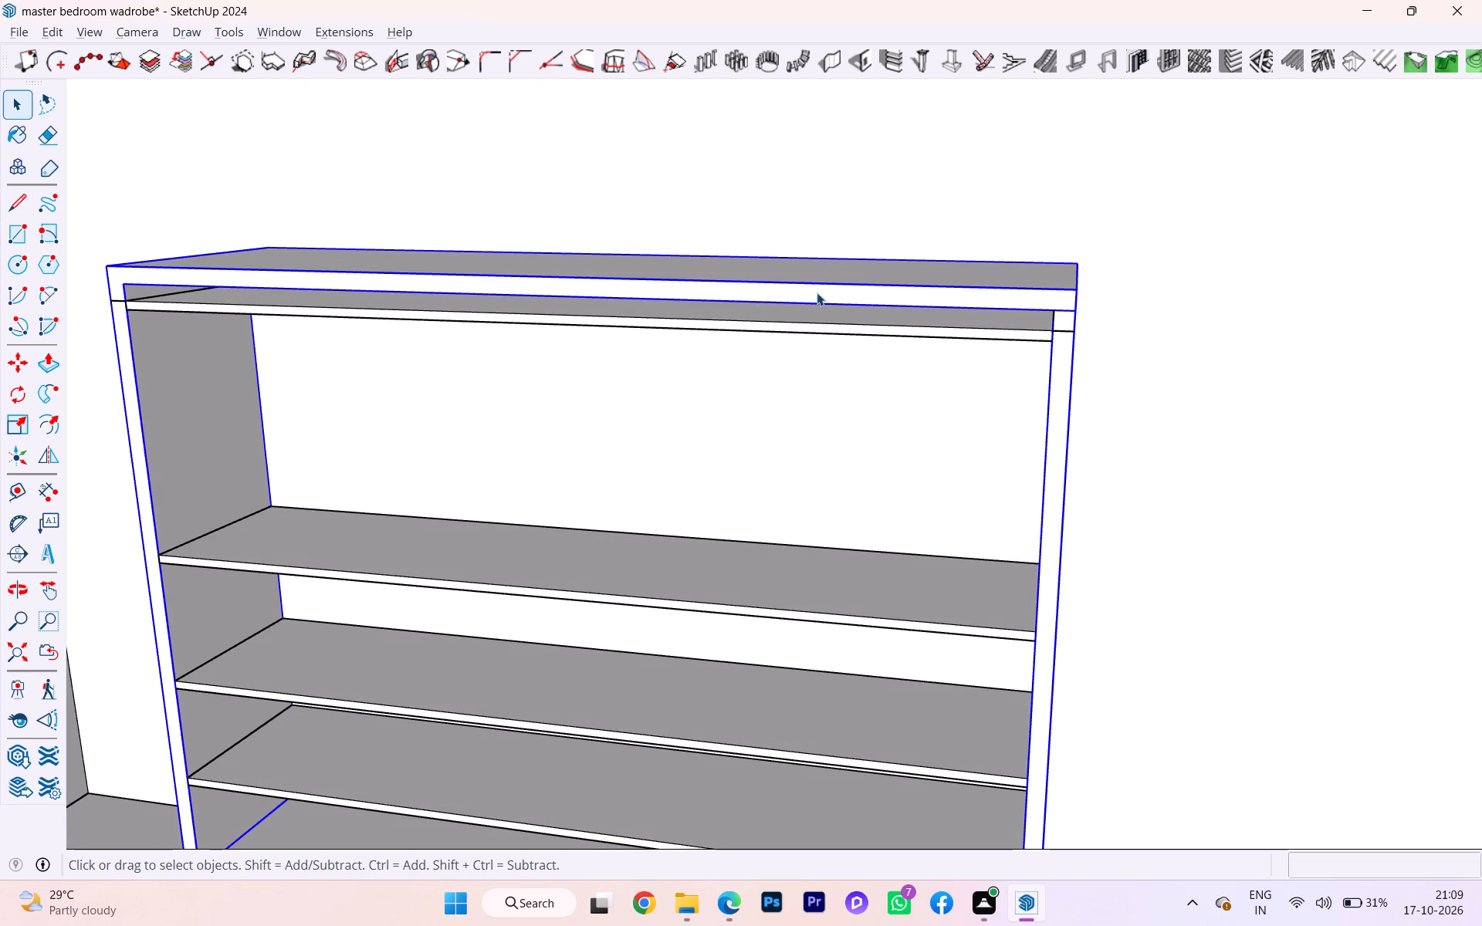
left_click(817, 292)
left_click(817, 292)
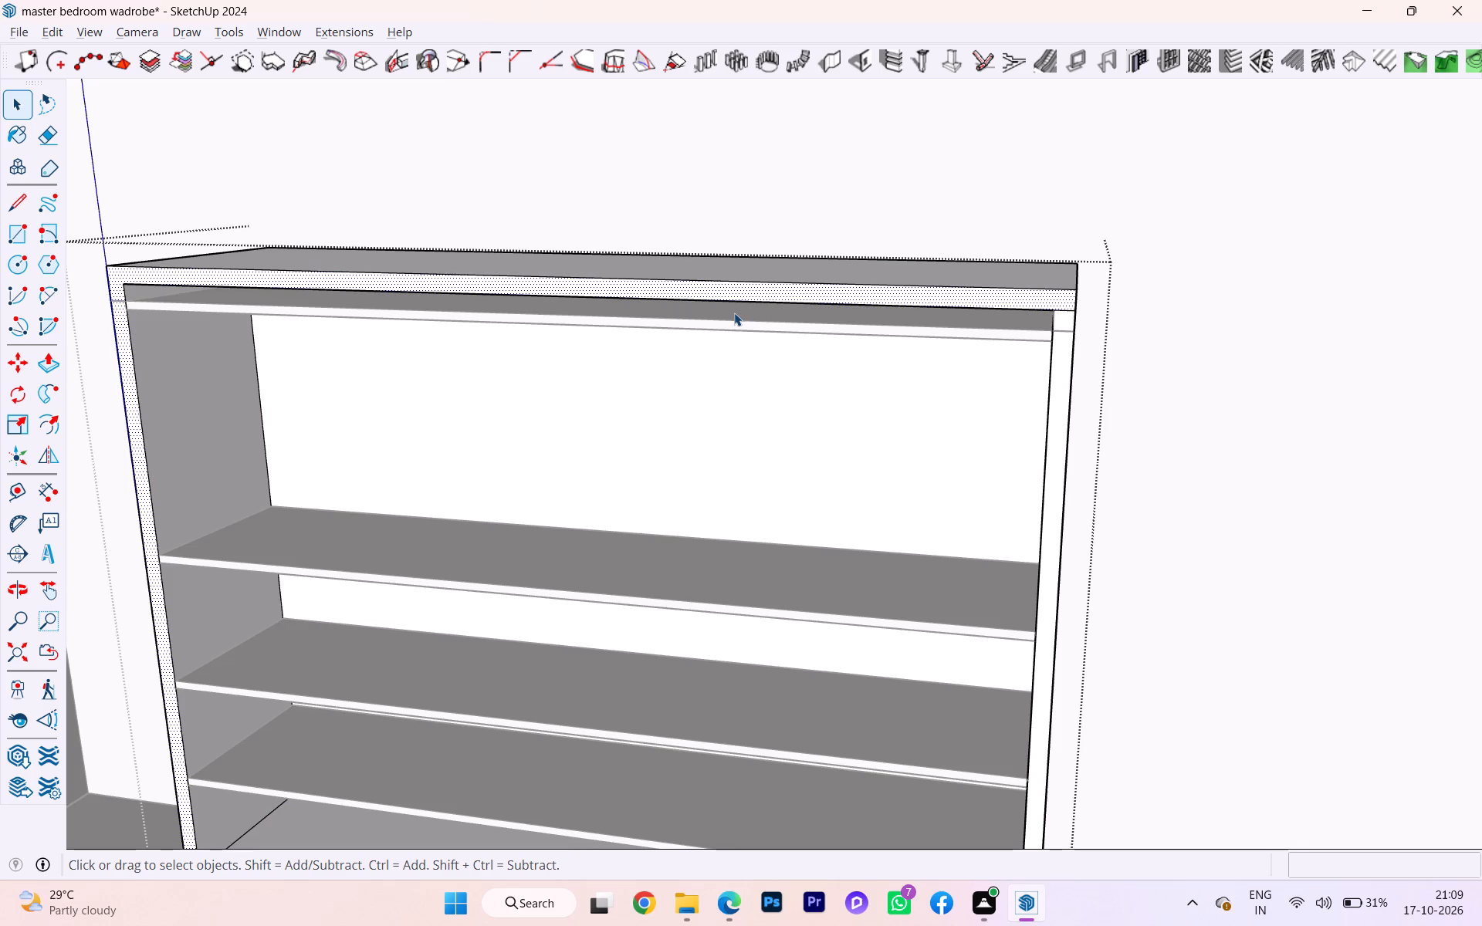
scroll(734, 313, "down", 2)
scroll(736, 319, "up", 3)
middle_click_drag(736, 319, 496, 344)
key("l")
key("Return")
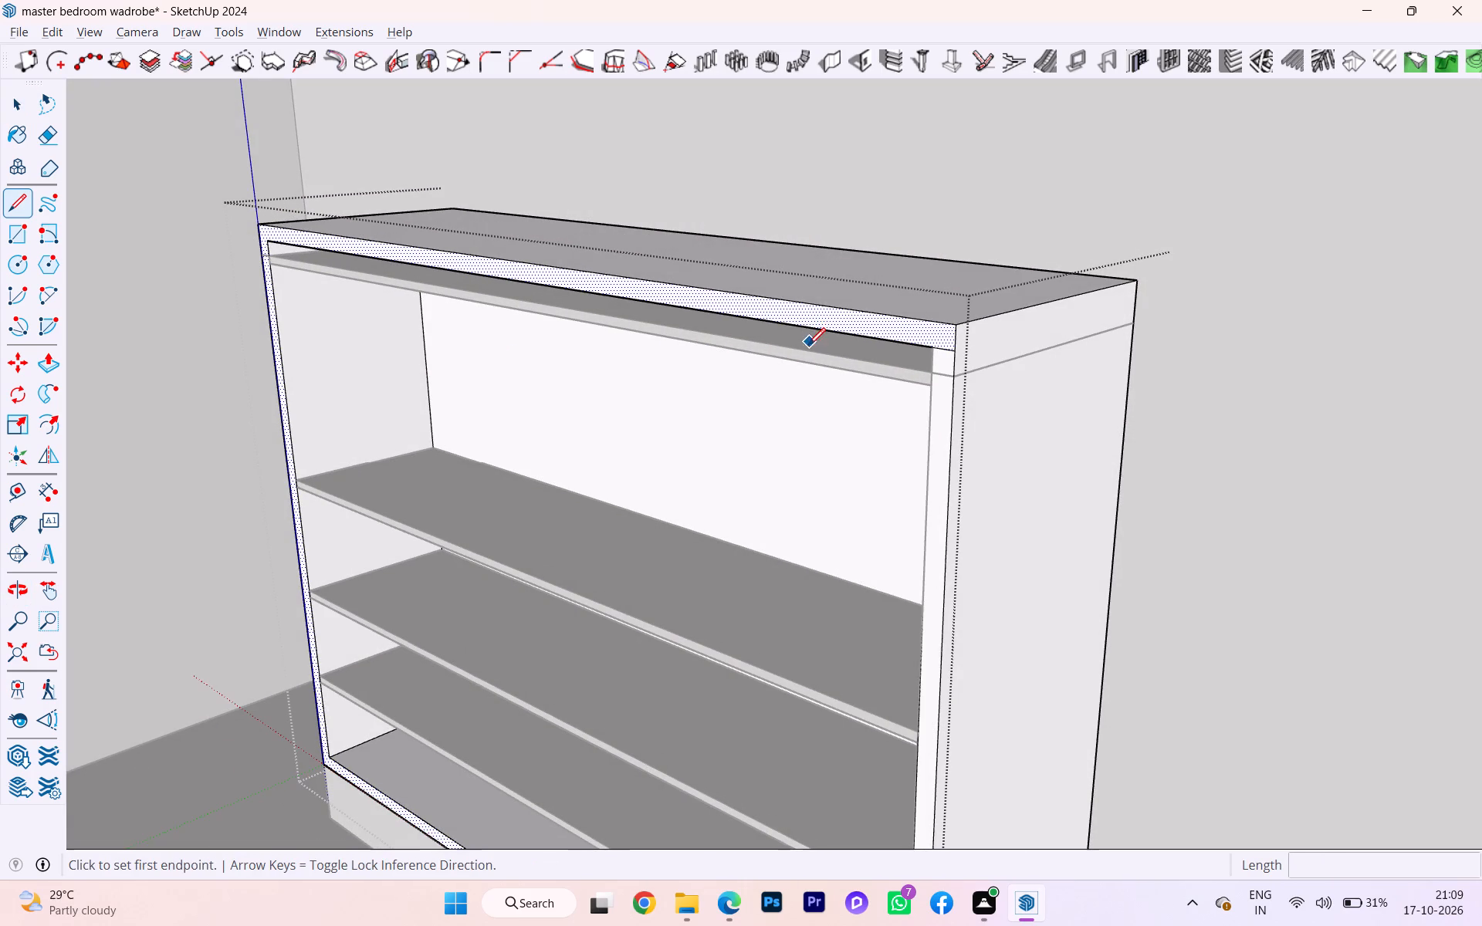
scroll(934, 359, "up", 1)
scroll(934, 359, "down", 1)
scroll(936, 359, "up", 3)
left_click(930, 379)
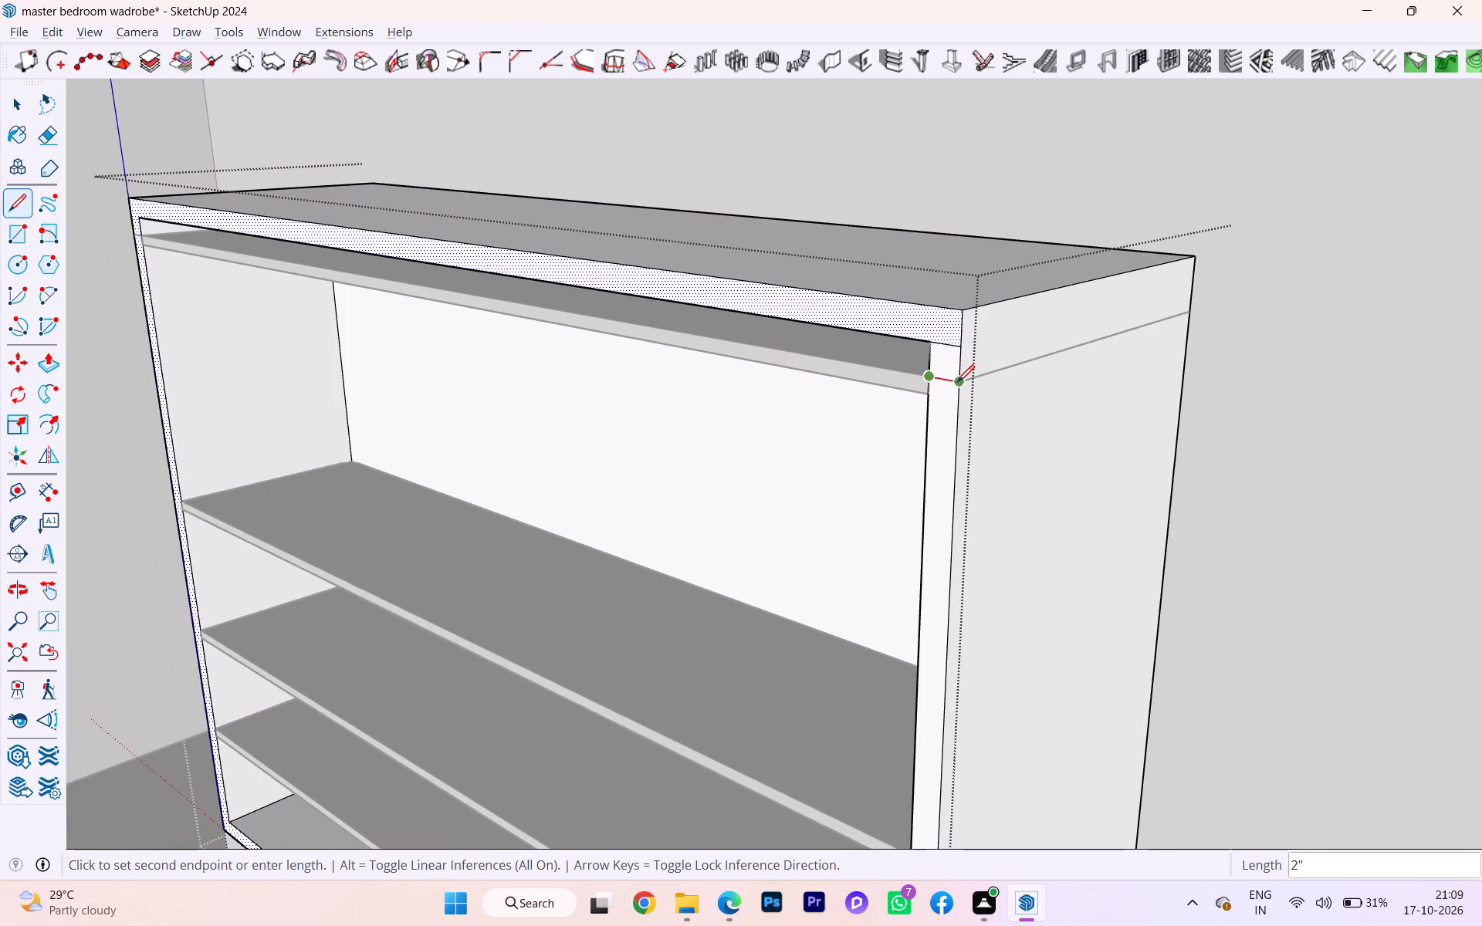
left_click(958, 382)
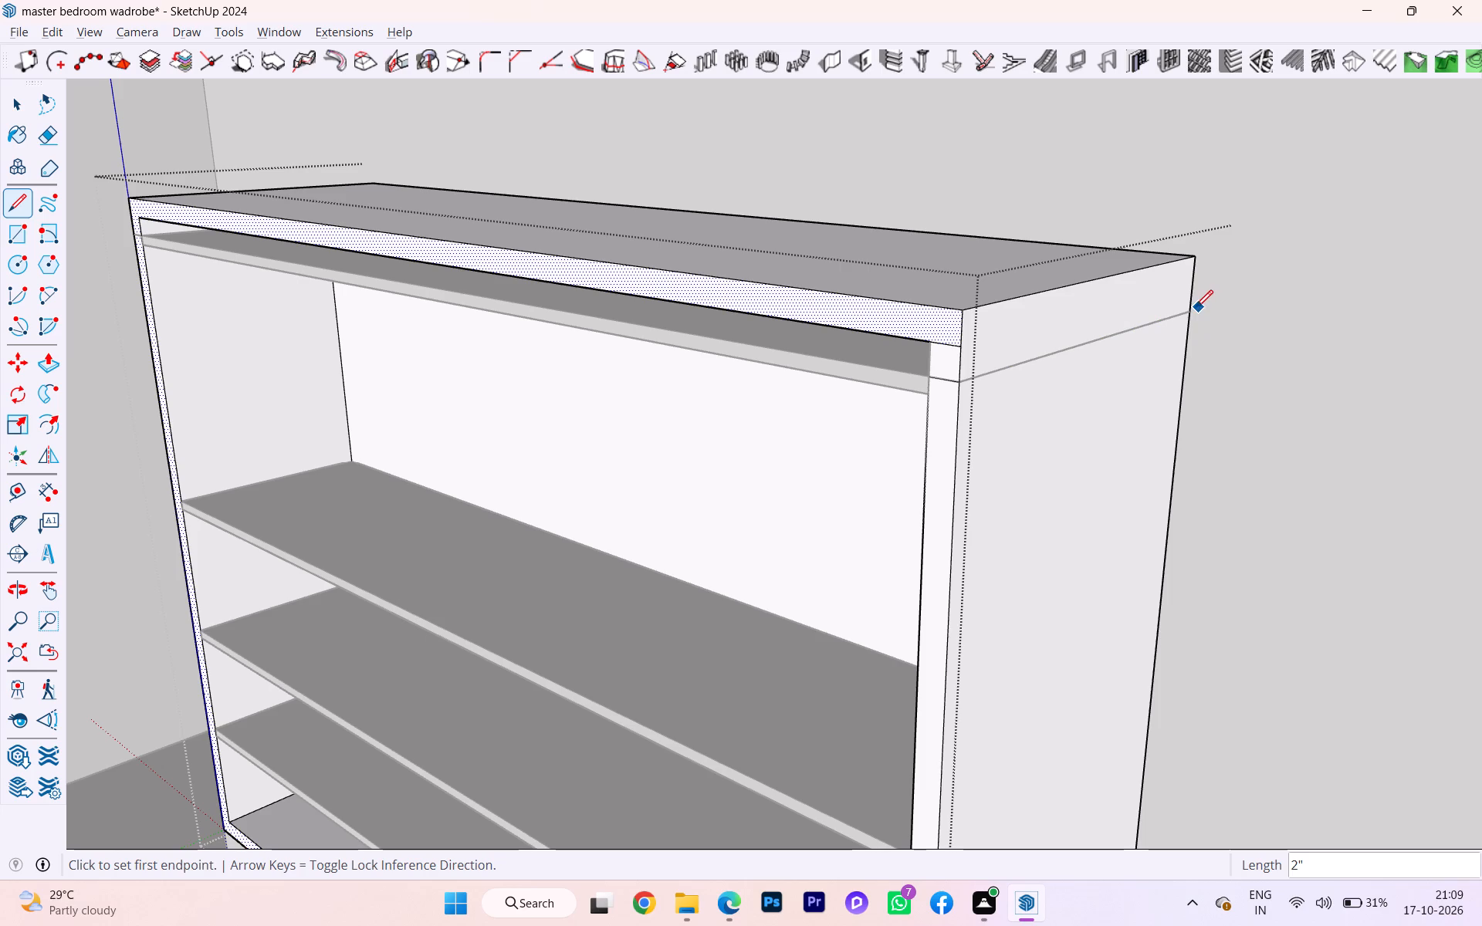
left_click(1191, 310)
key("space")
Inside the carcass group, draw a 2" line across the left side panel's front edge at the thin upper shelf's top level.
scroll(763, 360, "down", 3)
middle_click_drag(727, 360, 824, 359)
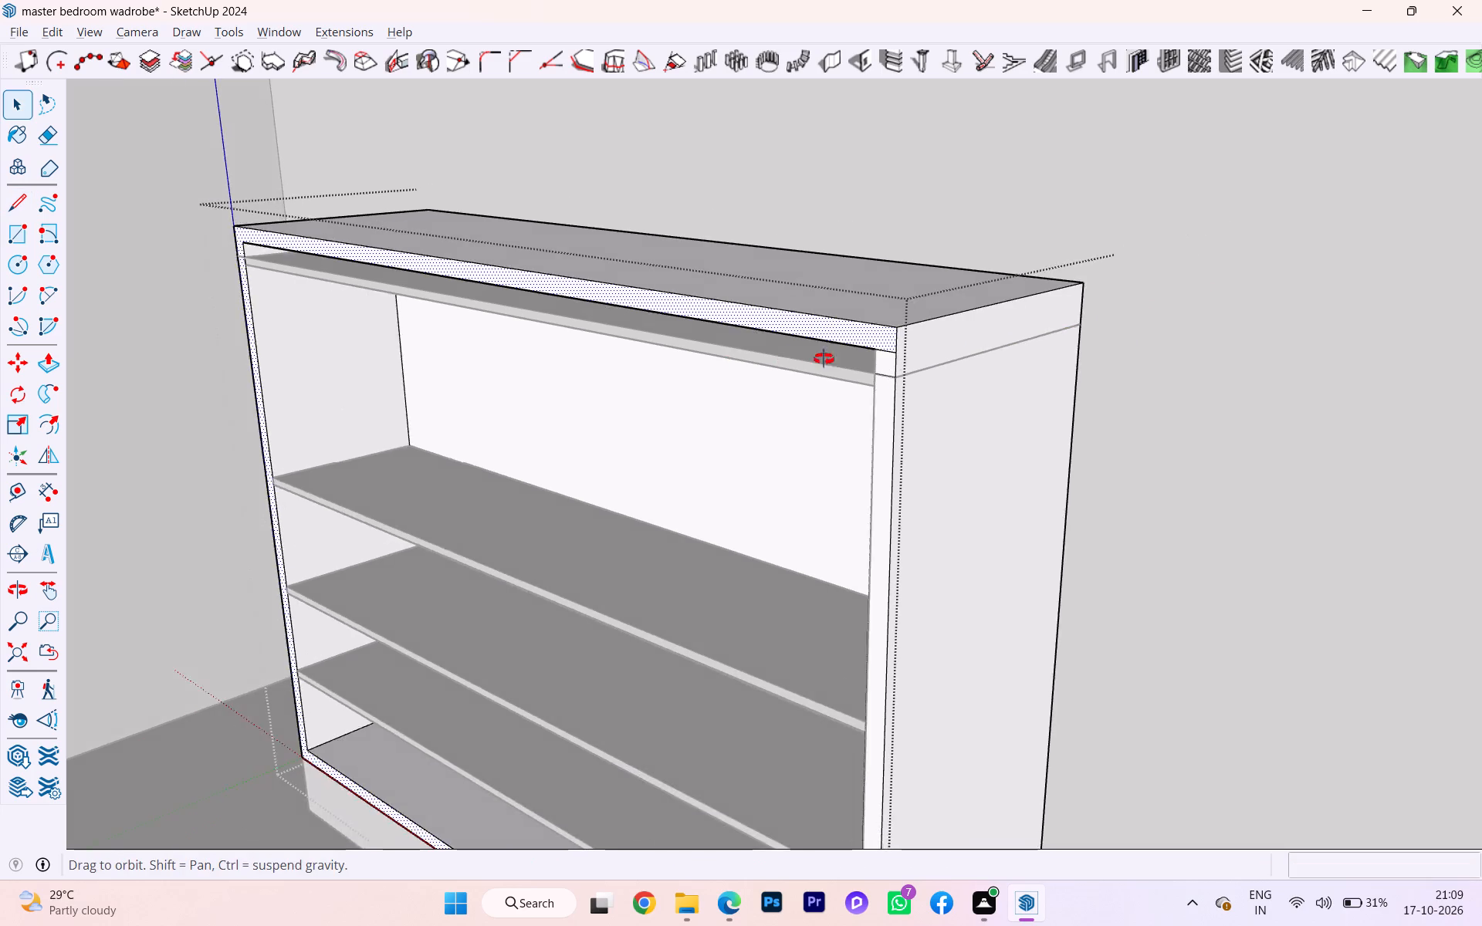
middle_click_drag(824, 359, 954, 345)
scroll(1054, 344, "down", 2)
scroll(1085, 353, "up", 1)
scroll(498, 347, "down", 2)
middle_click_drag(347, 321, 770, 322)
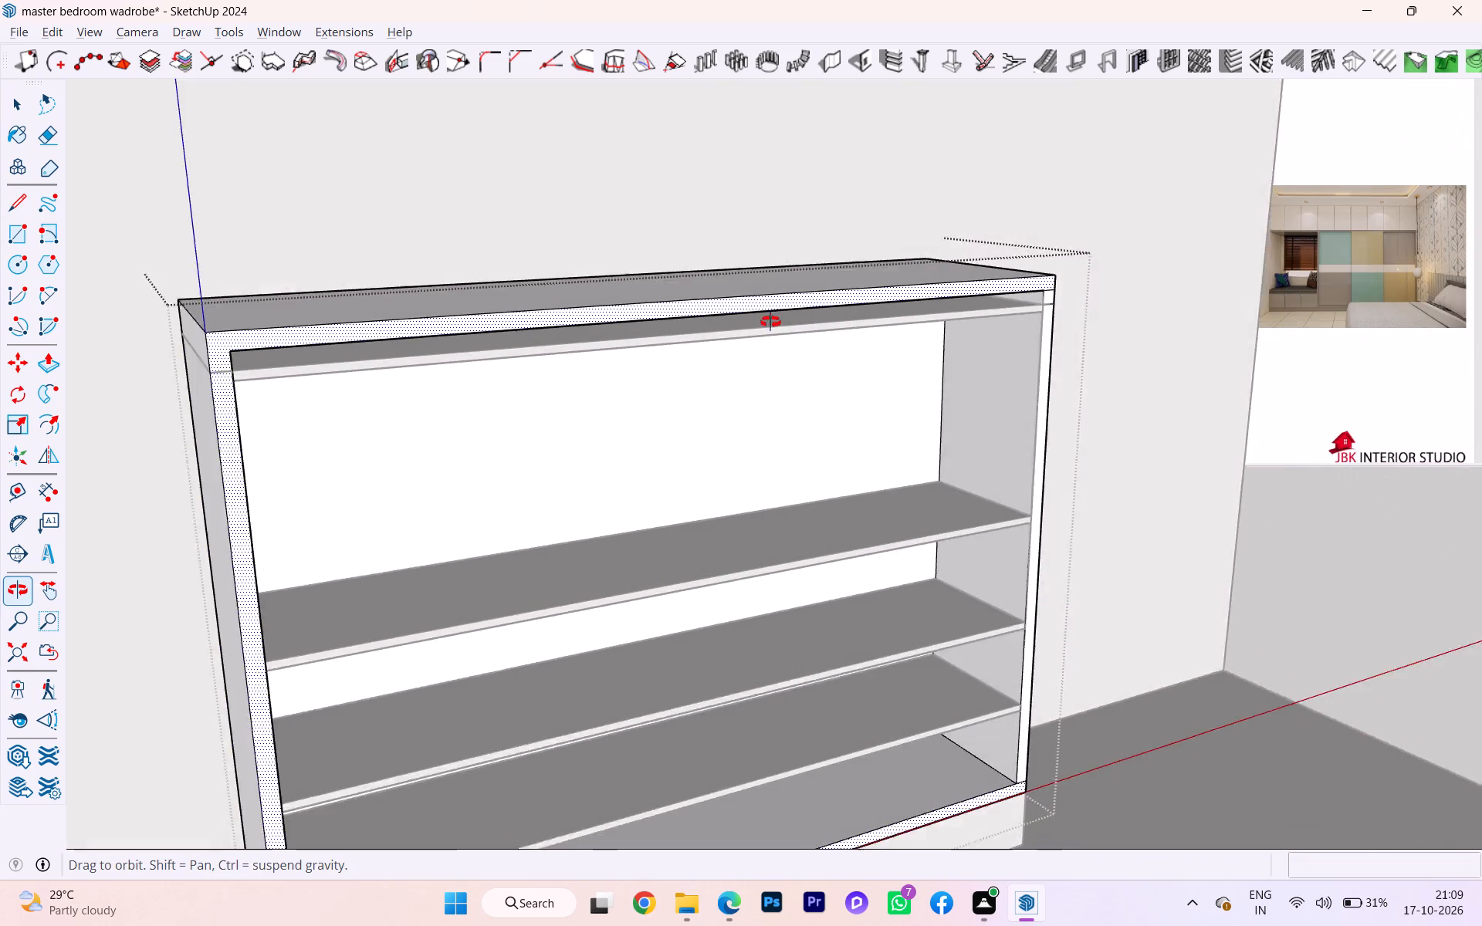
middle_click_drag(770, 322, 818, 326)
scroll(300, 406, "up", 2)
key("l")
key("Return")
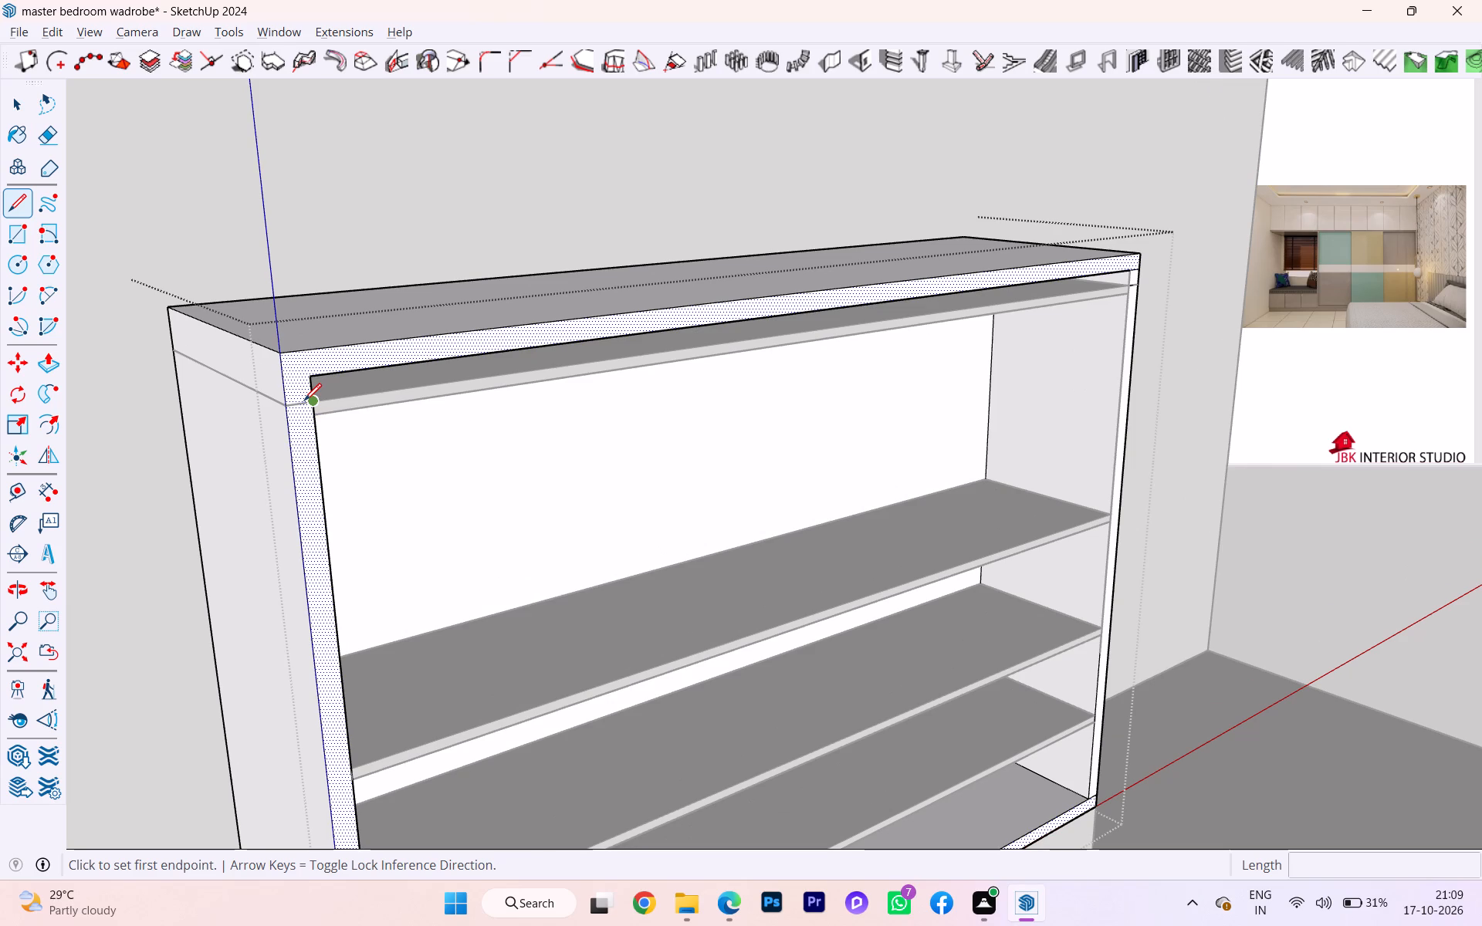
scroll(251, 392, "up", 3)
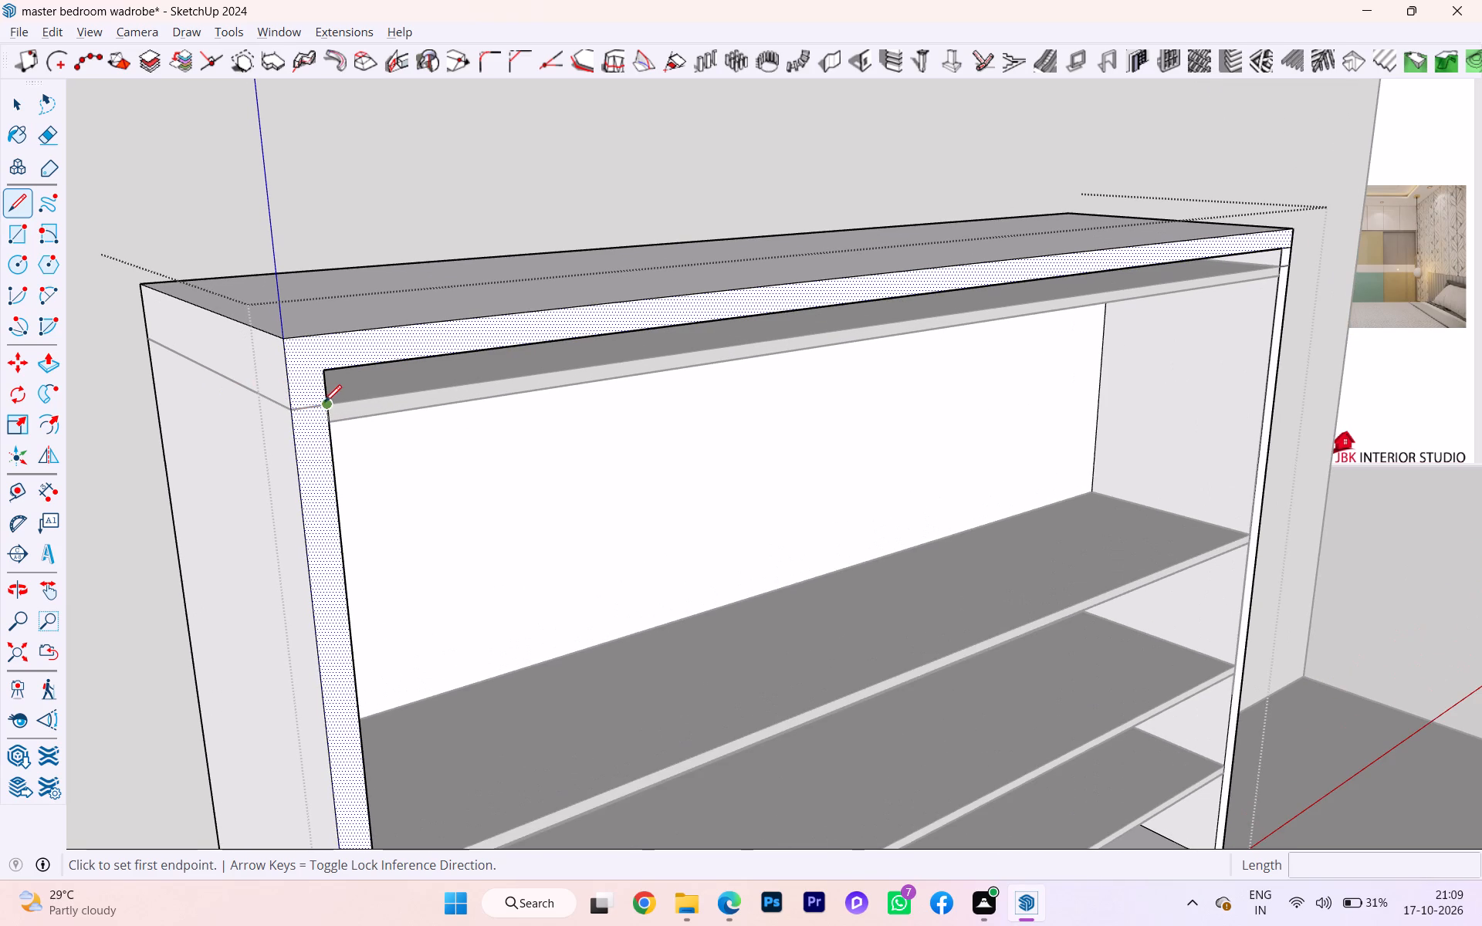
left_click(326, 402)
left_click(290, 414)
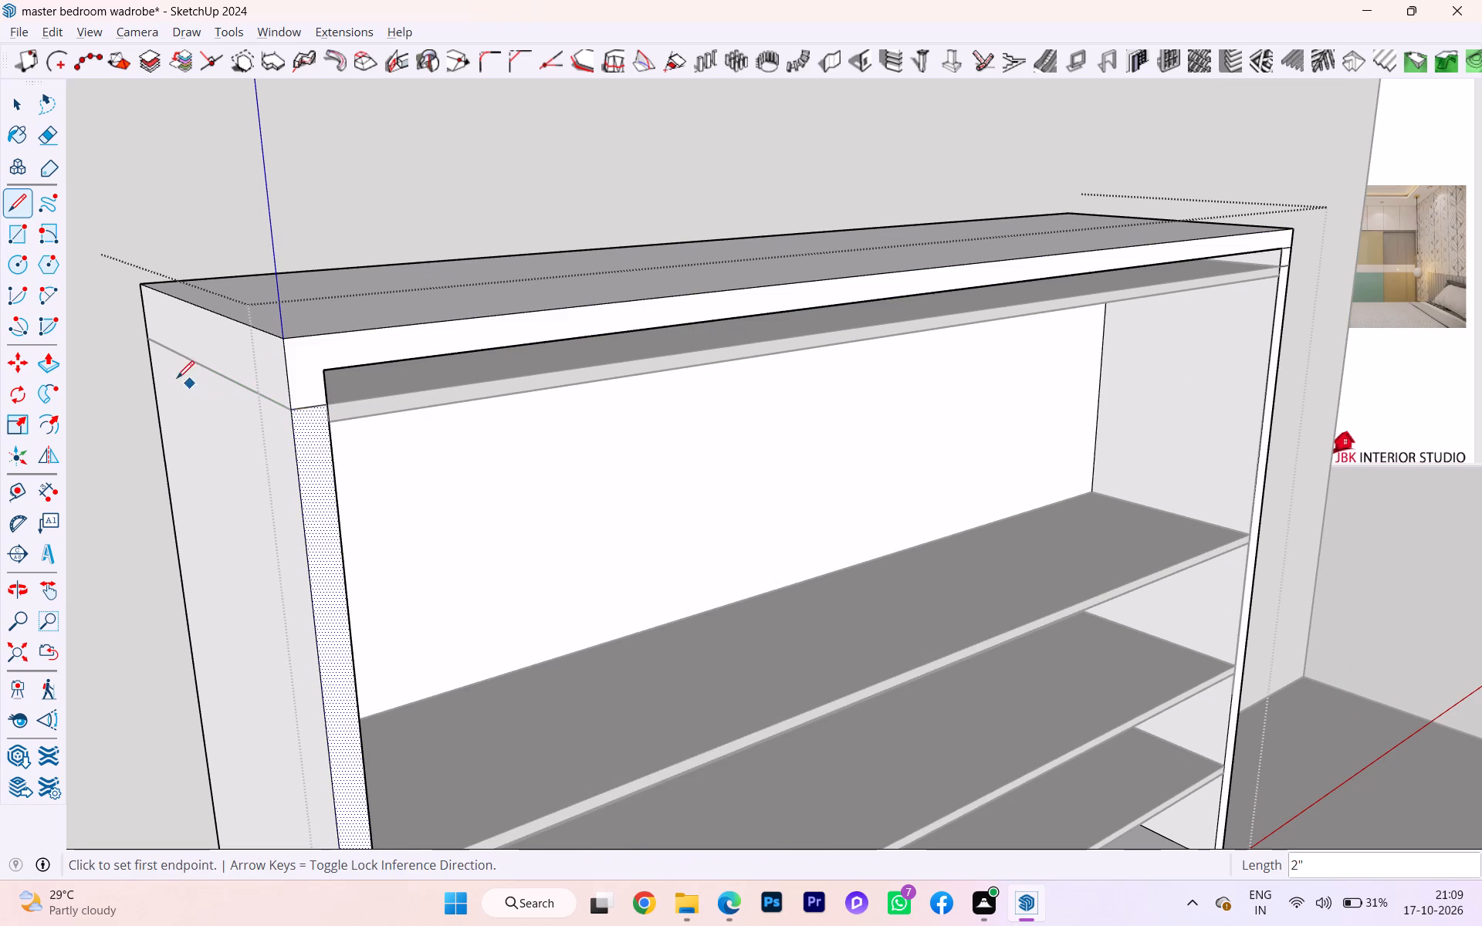
left_click(147, 341)
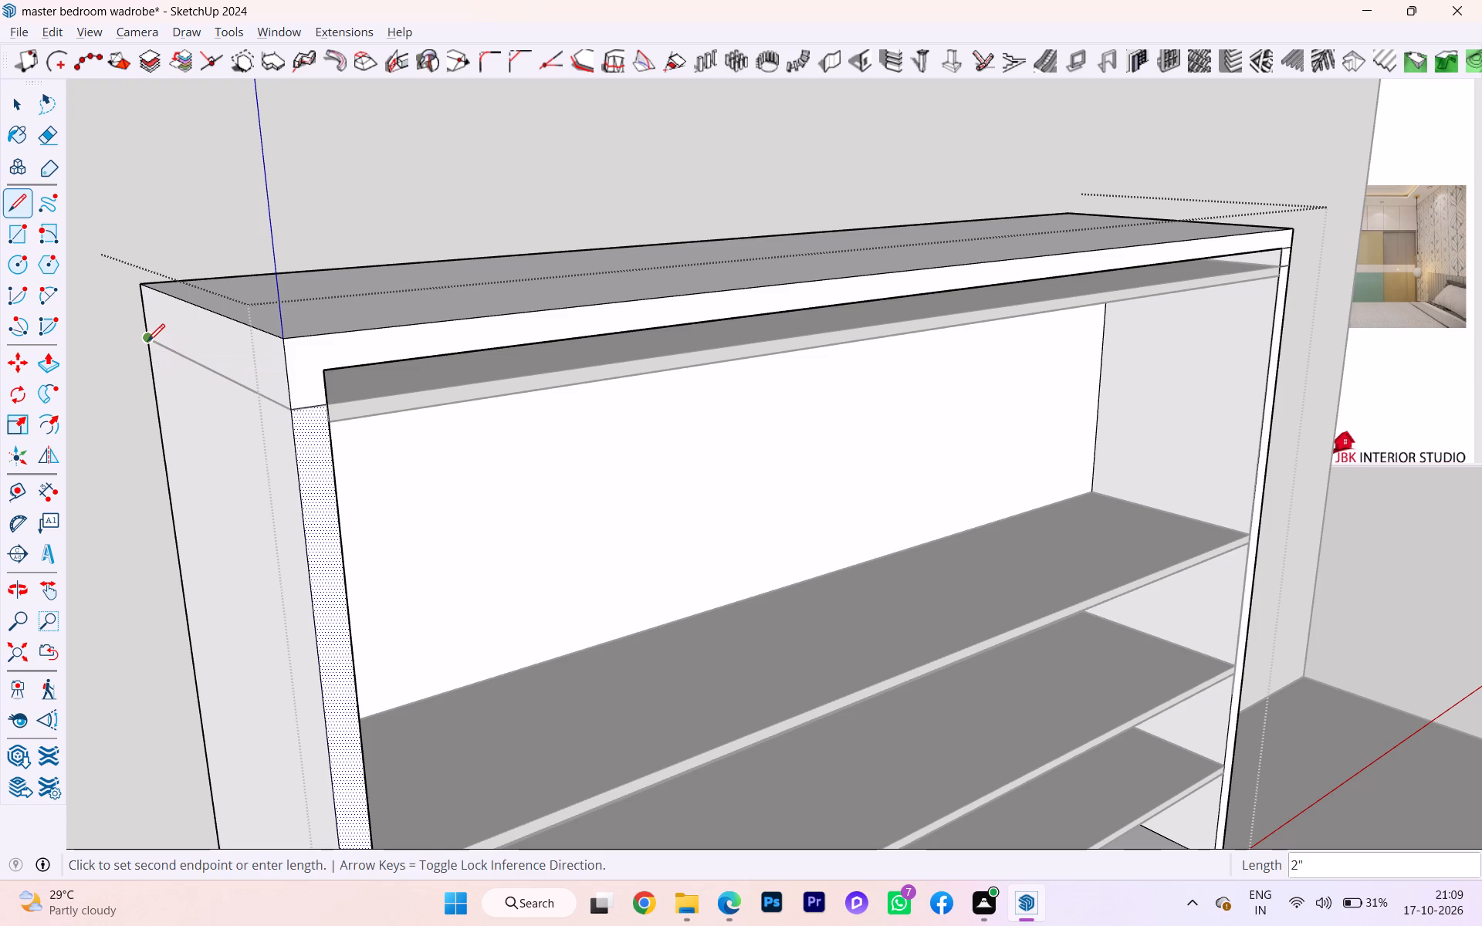
key("space")
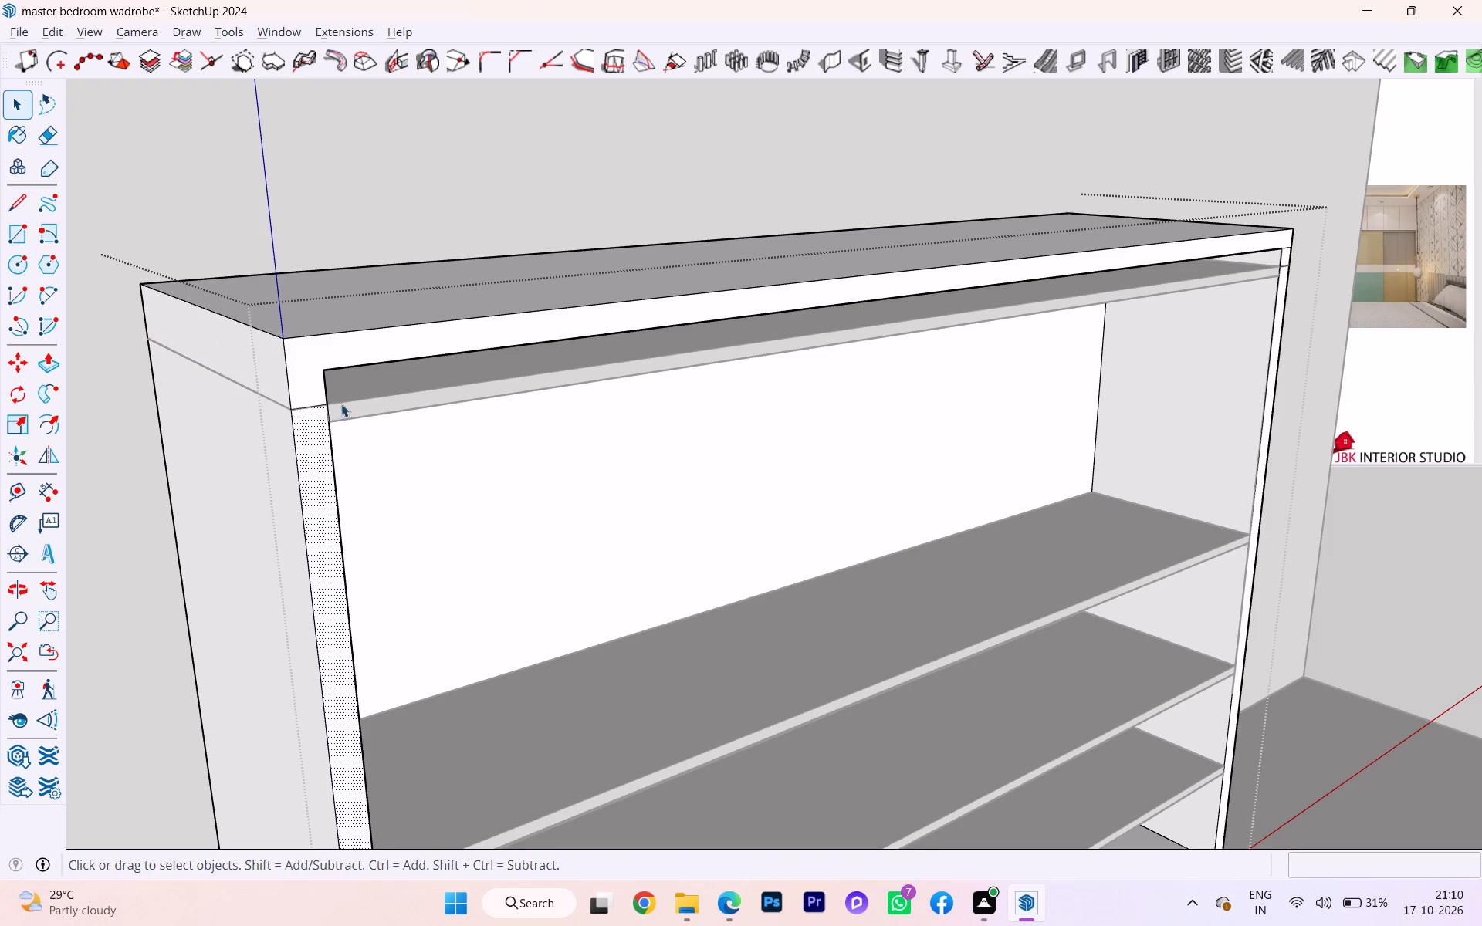
Push the front face of the carcass's top section, above the two side marks, back 1' 10" with Push/Pull.
left_click(322, 358)
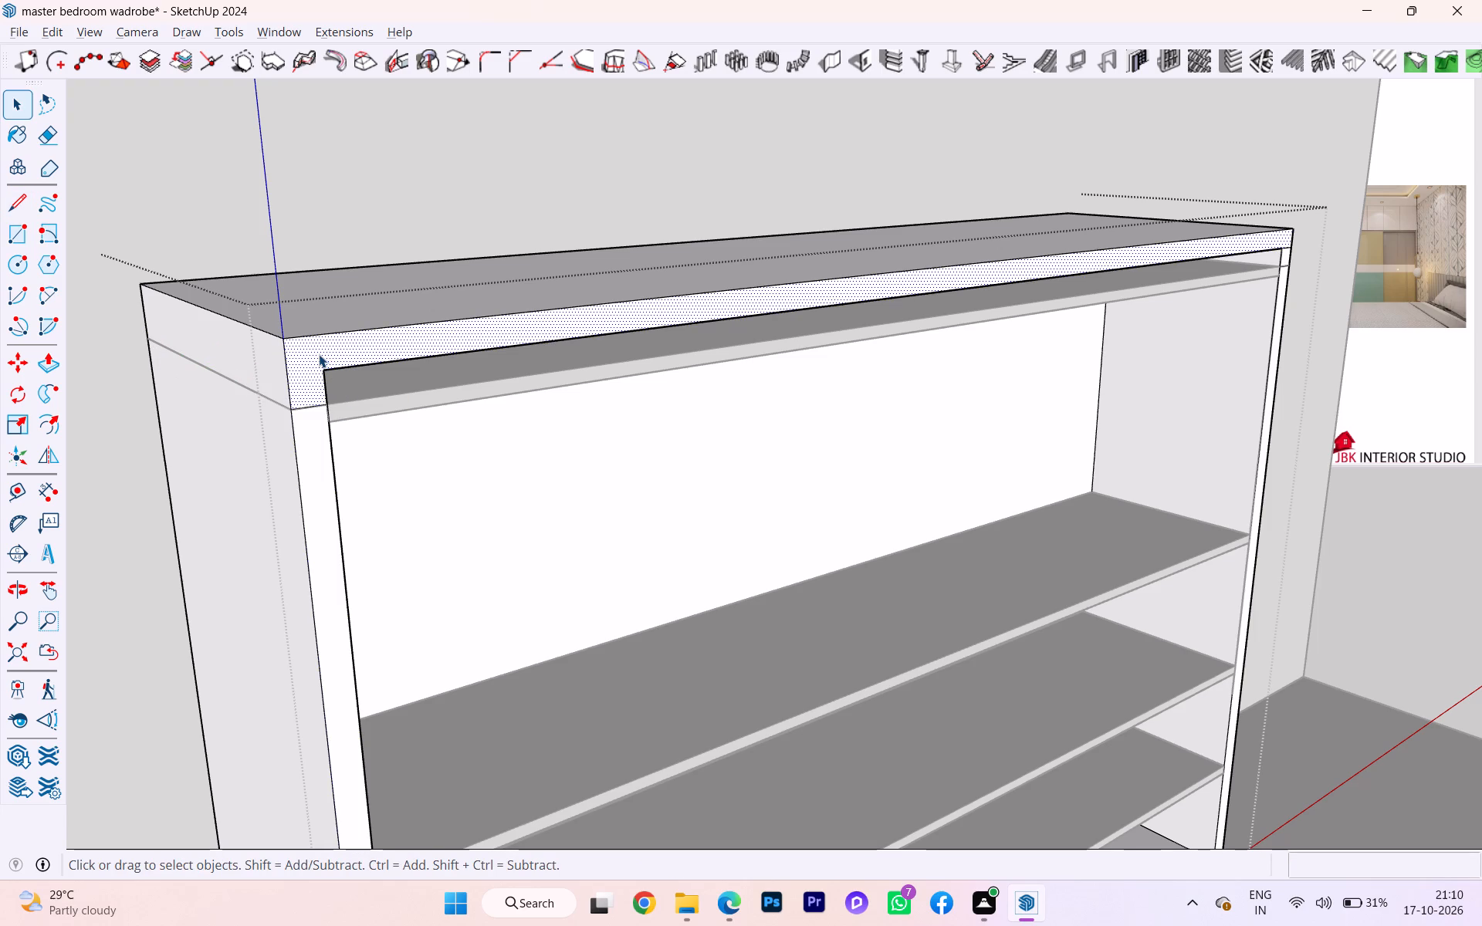
key("Return")
left_click(315, 353)
key("p")
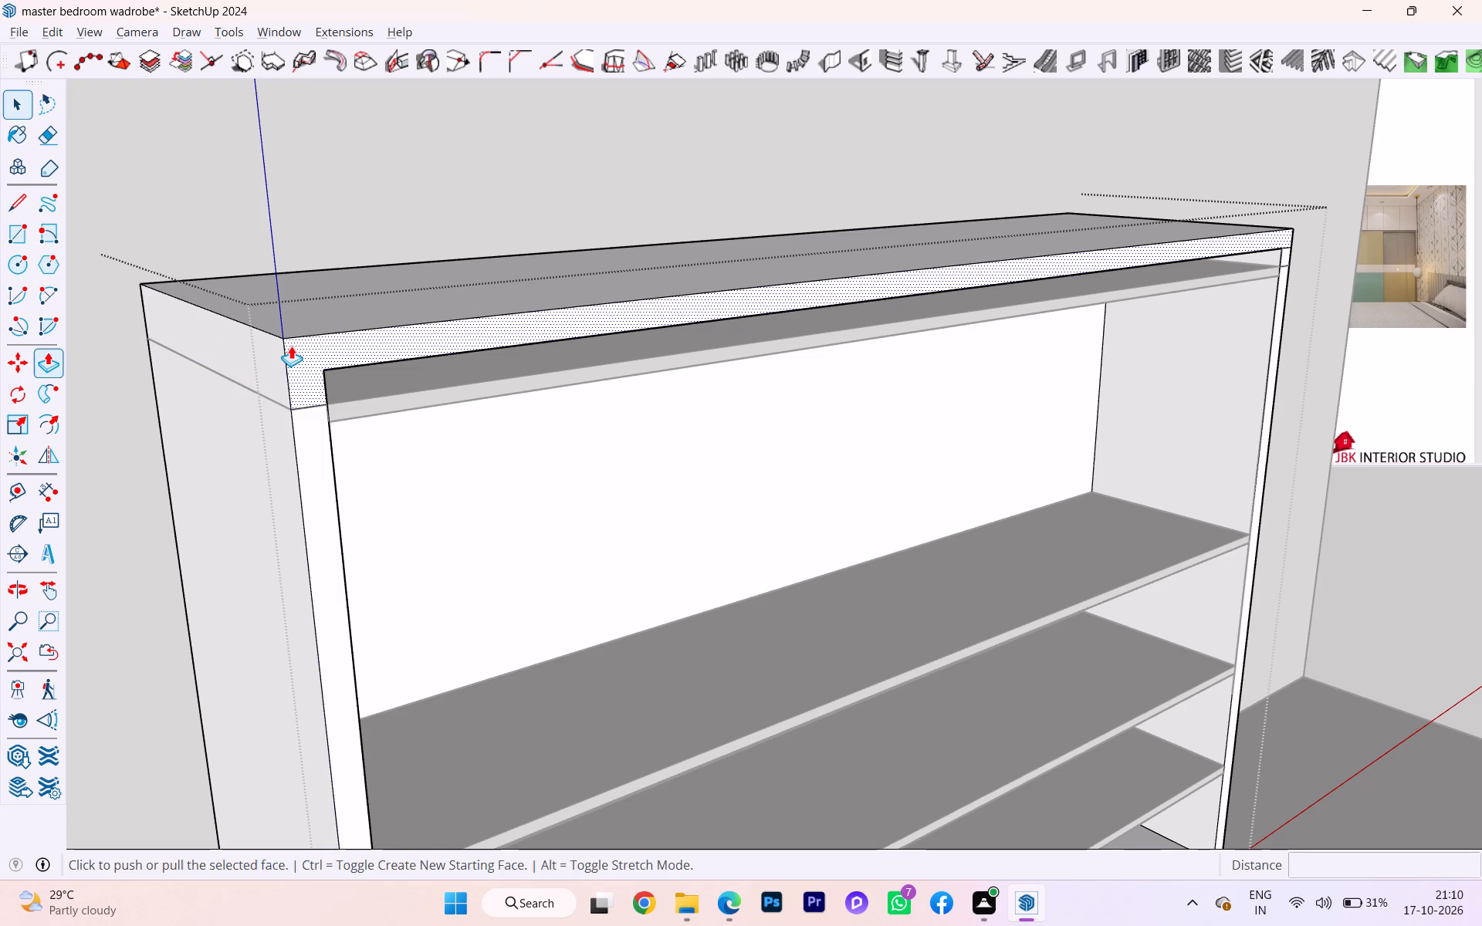
left_click(291, 346)
left_click(137, 293)
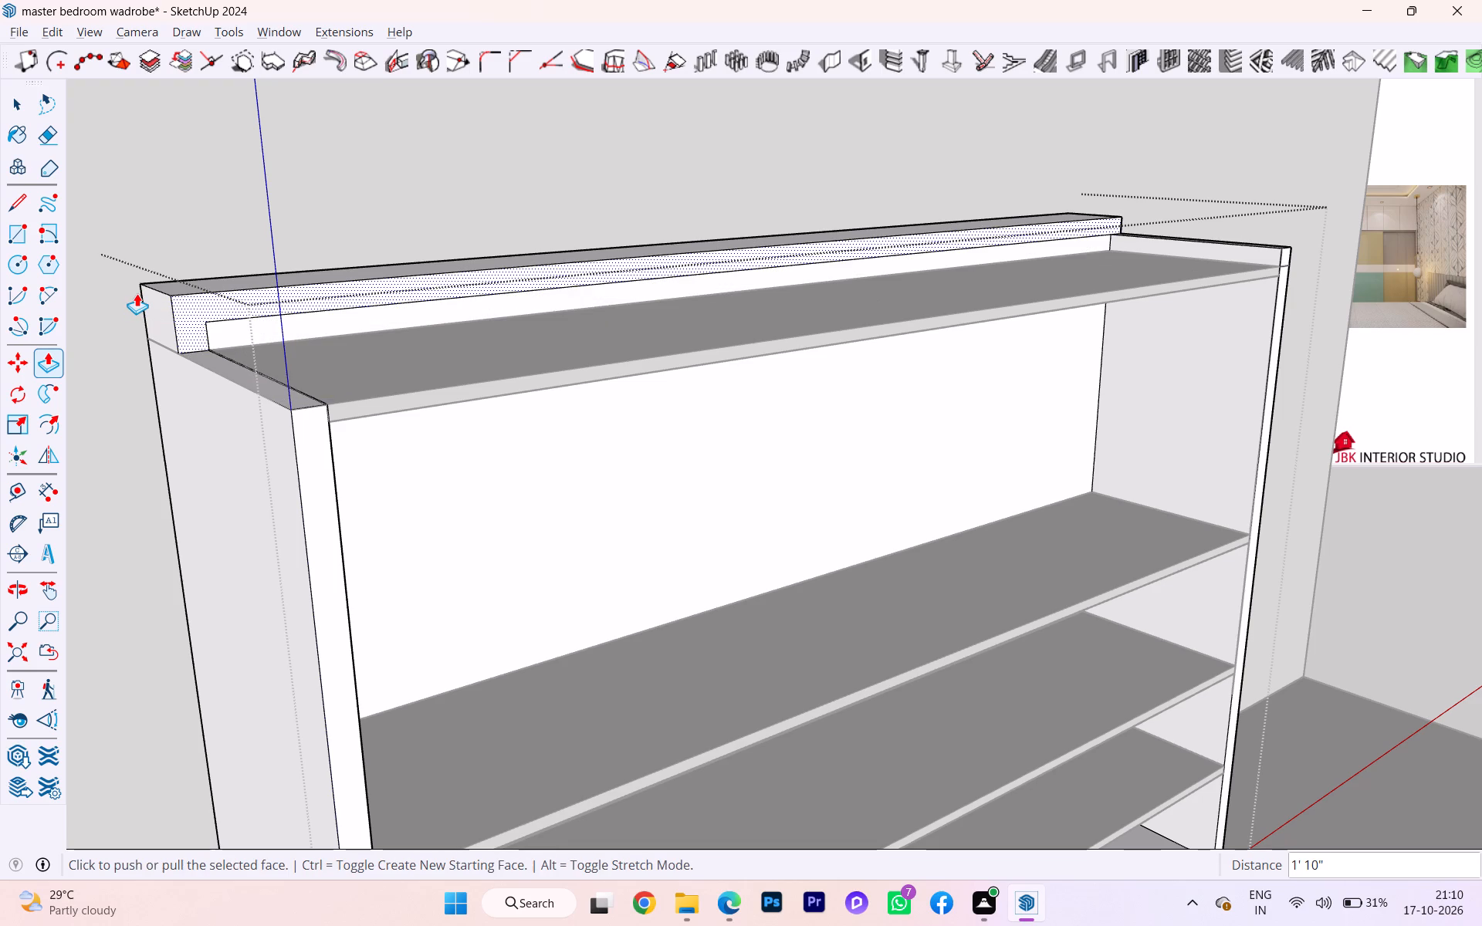
key("Escape")
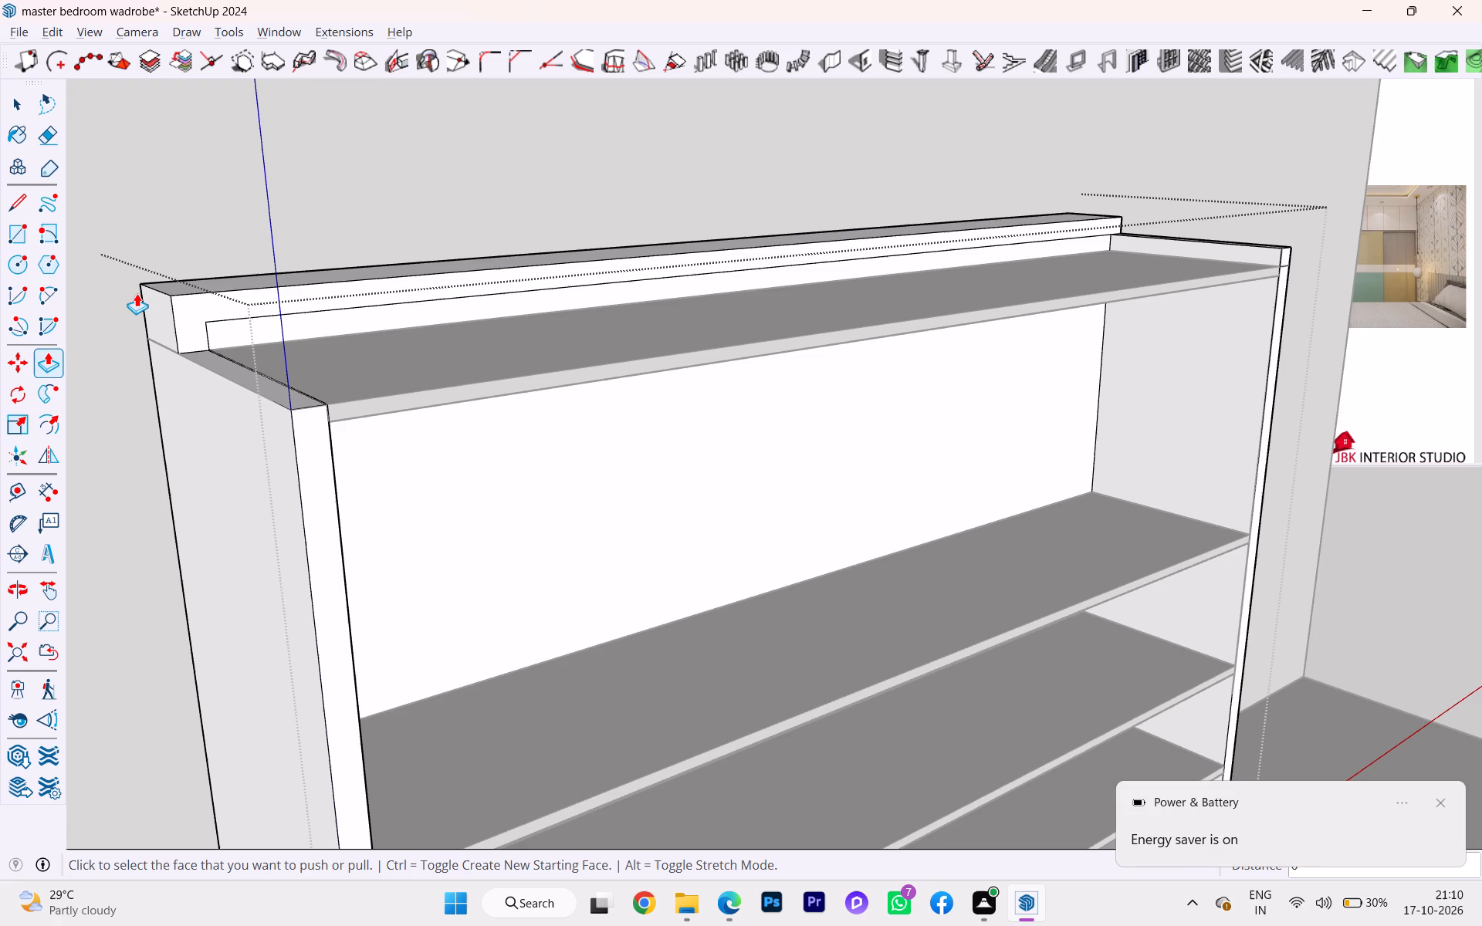
left_click(586, 420)
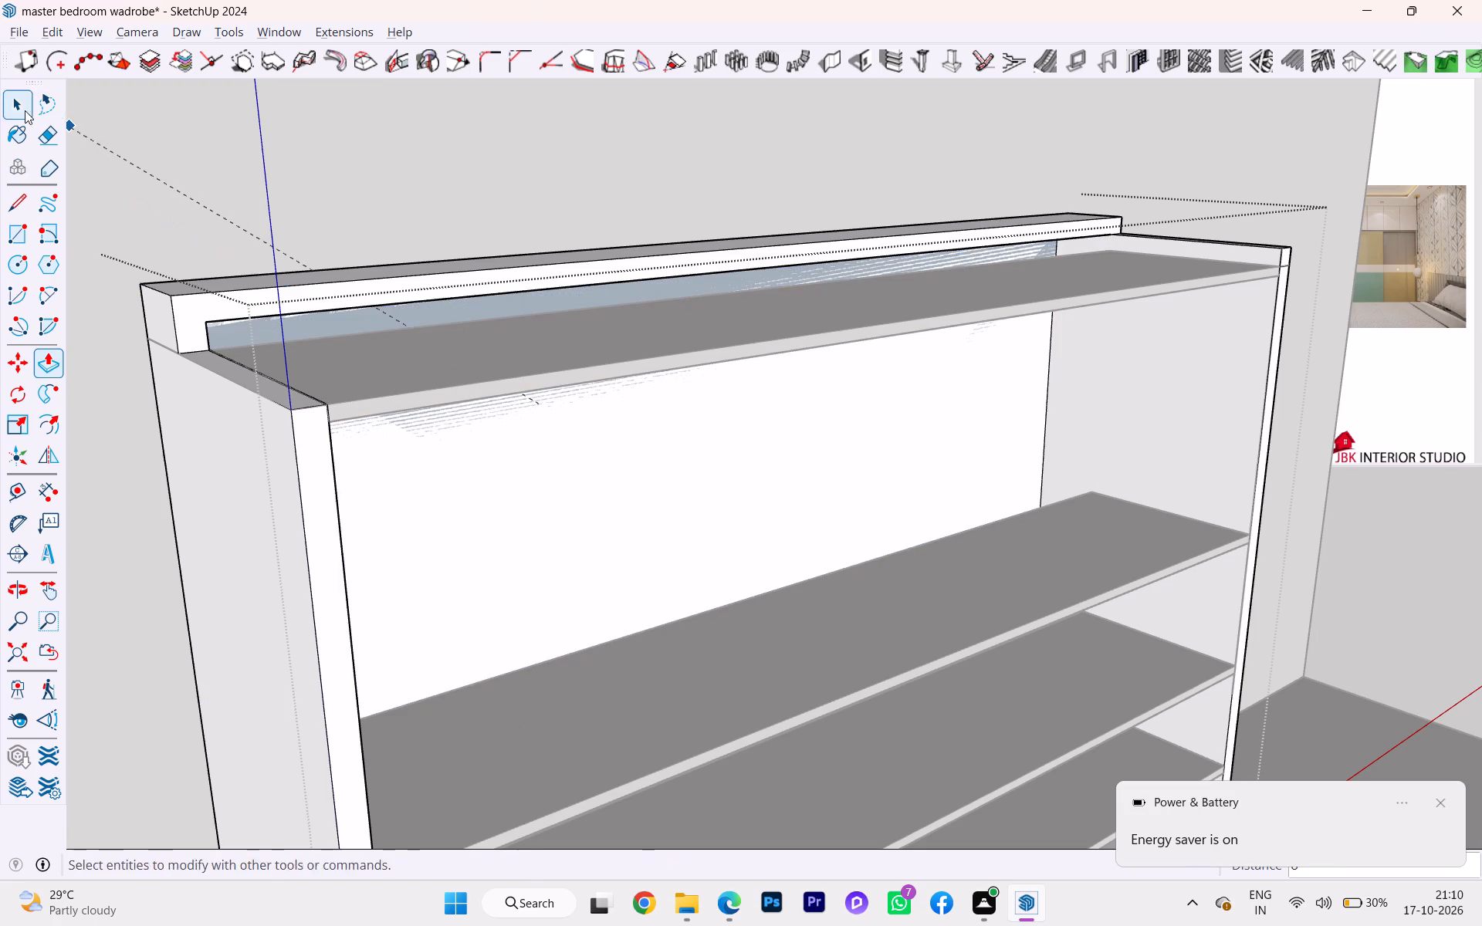
left_click(0, 108)
left_click(11, 106)
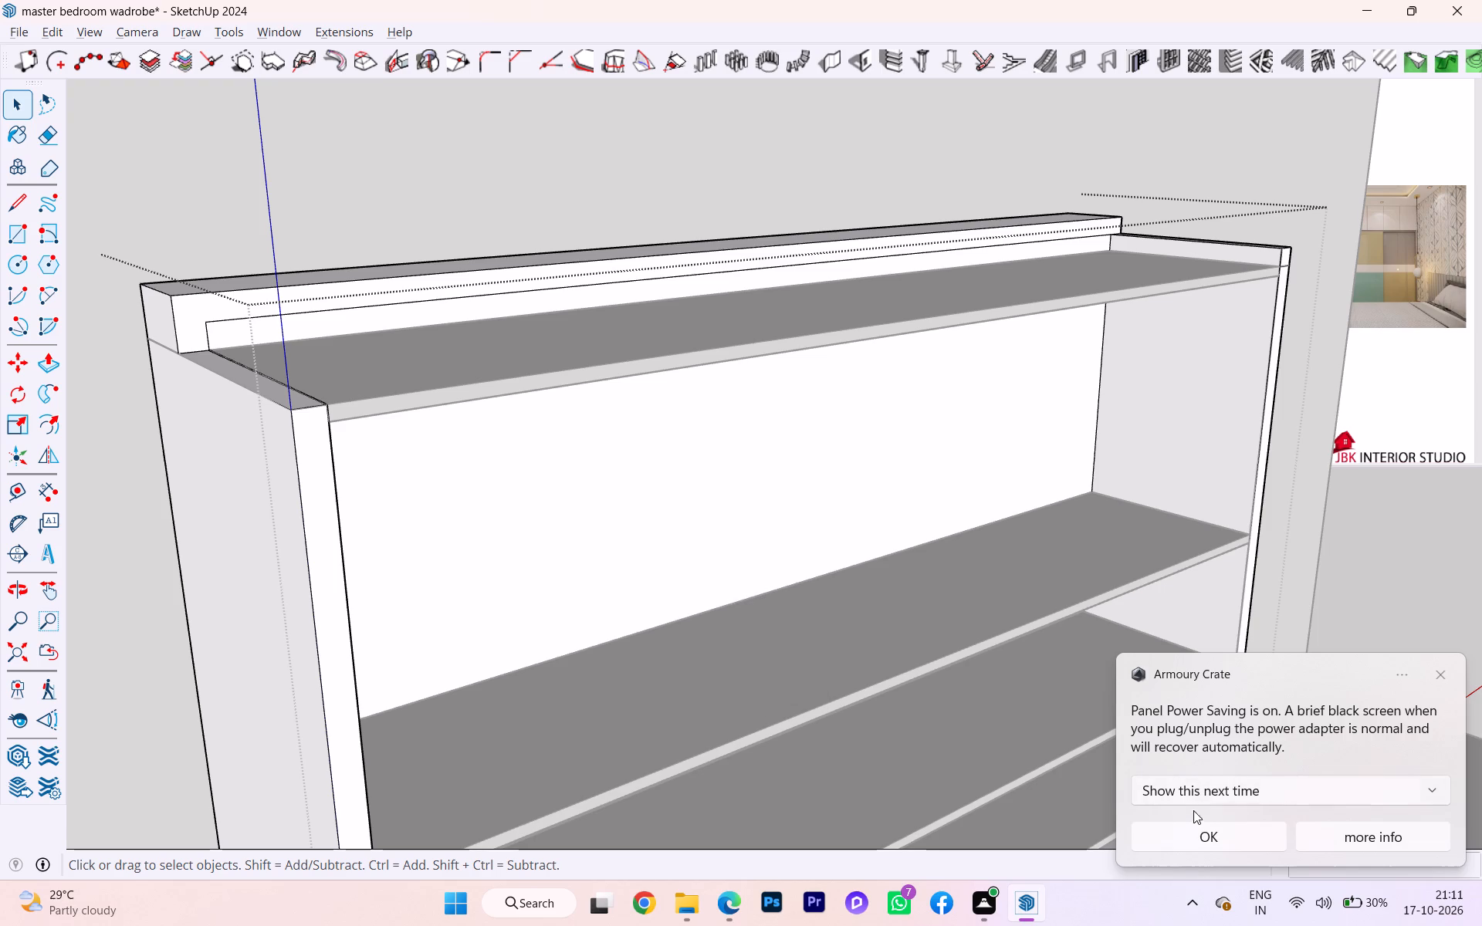
Dismiss the Armoury Crate power-saving notification.
left_click(1183, 840)
Push the remaining front face of the carcass's set-back top section back another 8" with Push/Pull.
scroll(762, 343, "down", 1)
scroll(762, 343, "up", 1)
scroll(762, 343, "down", 4)
scroll(762, 342, "up", 2)
scroll(761, 341, "down", 1)
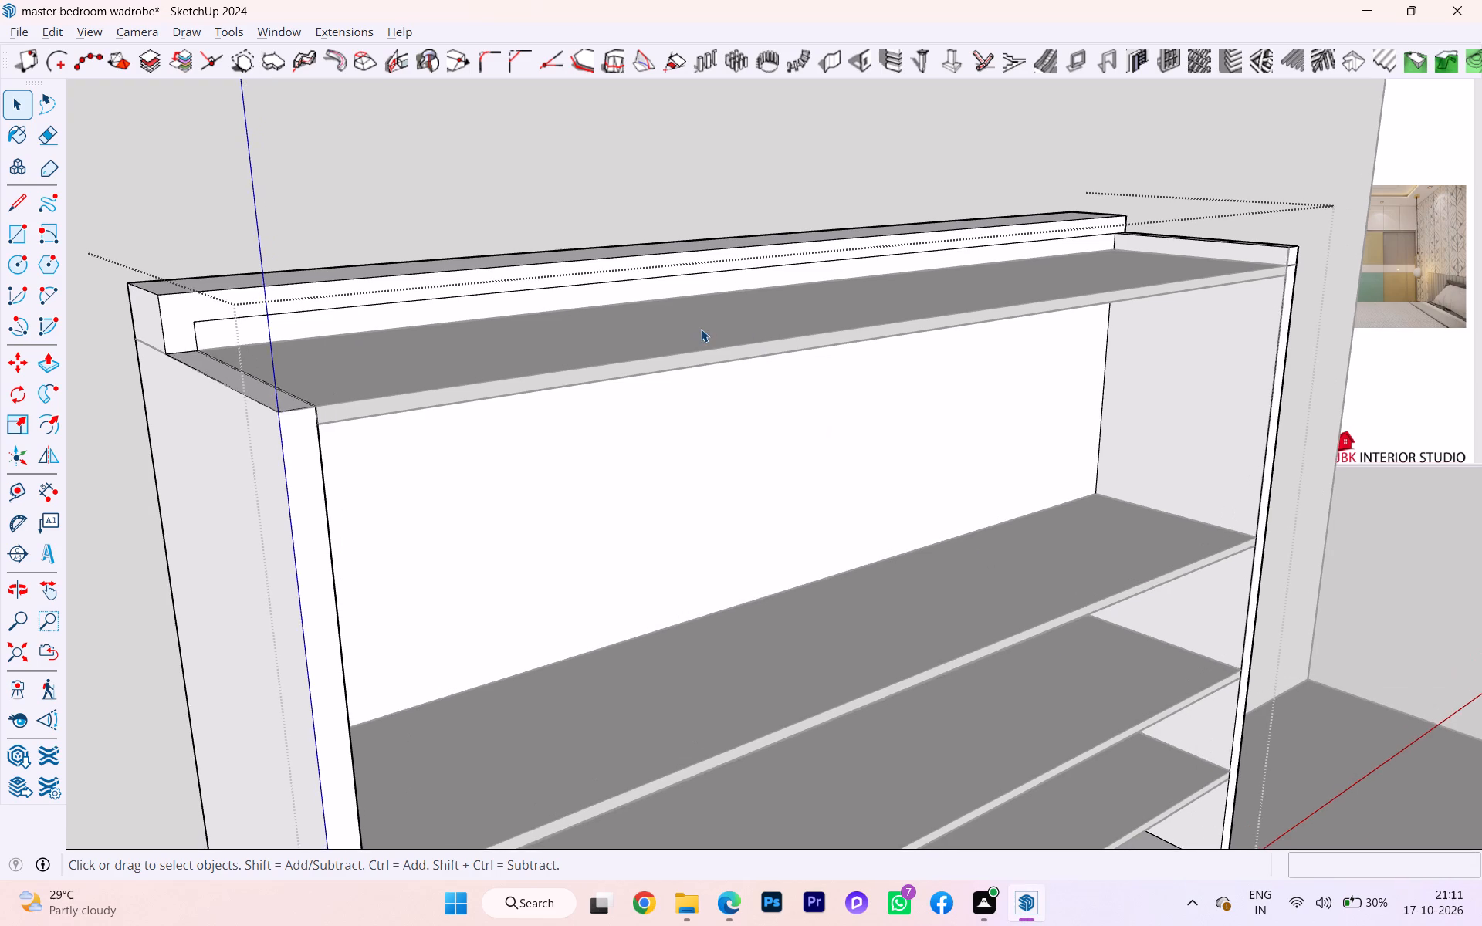
scroll(699, 329, "down", 1)
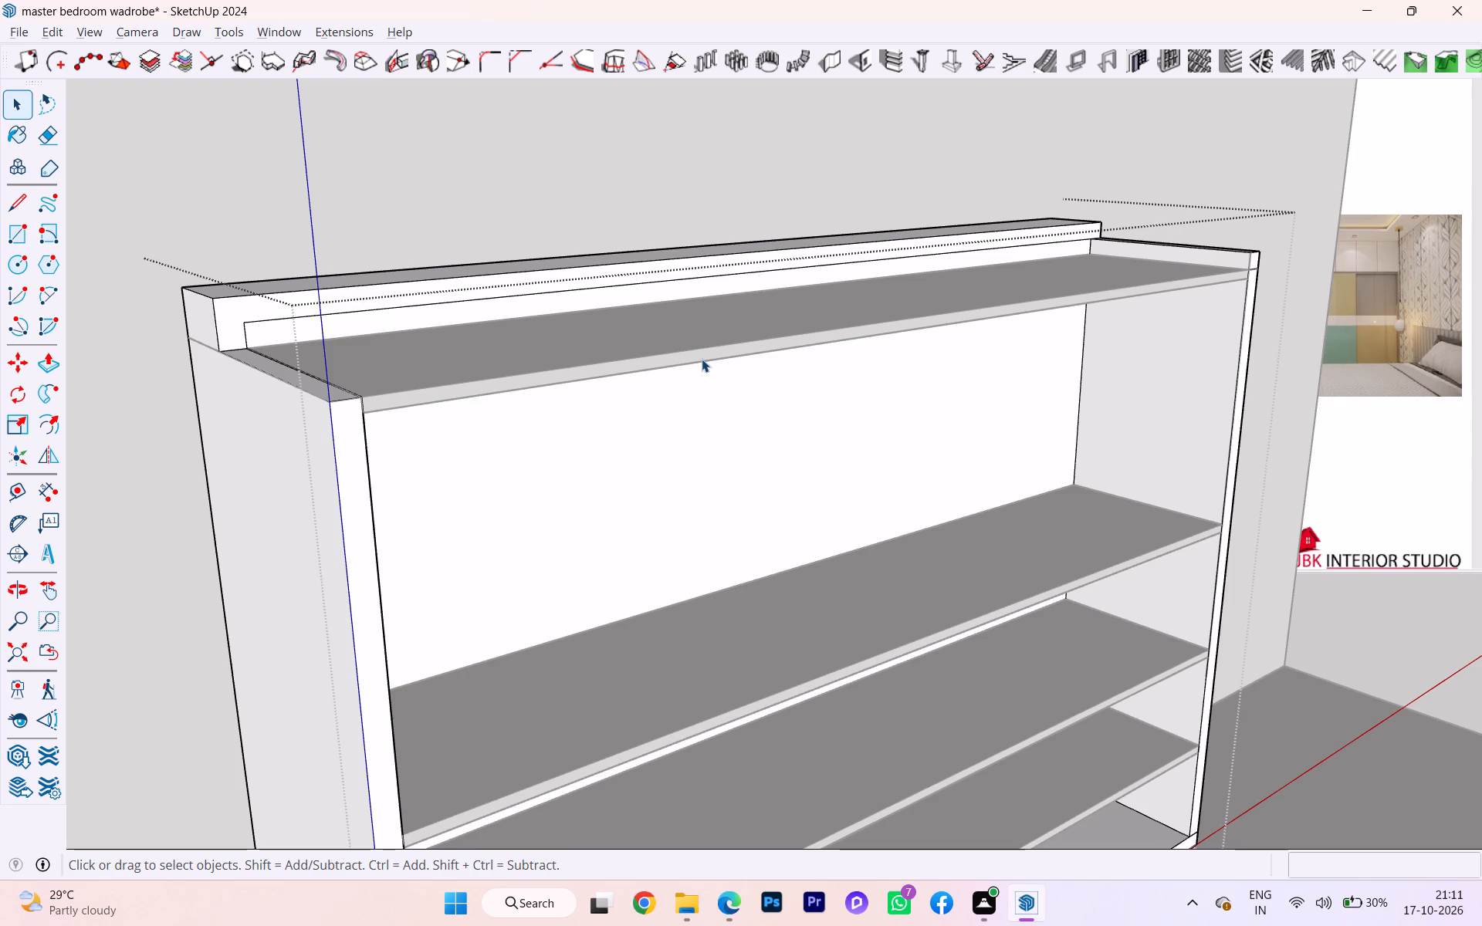
scroll(702, 359, "down", 2)
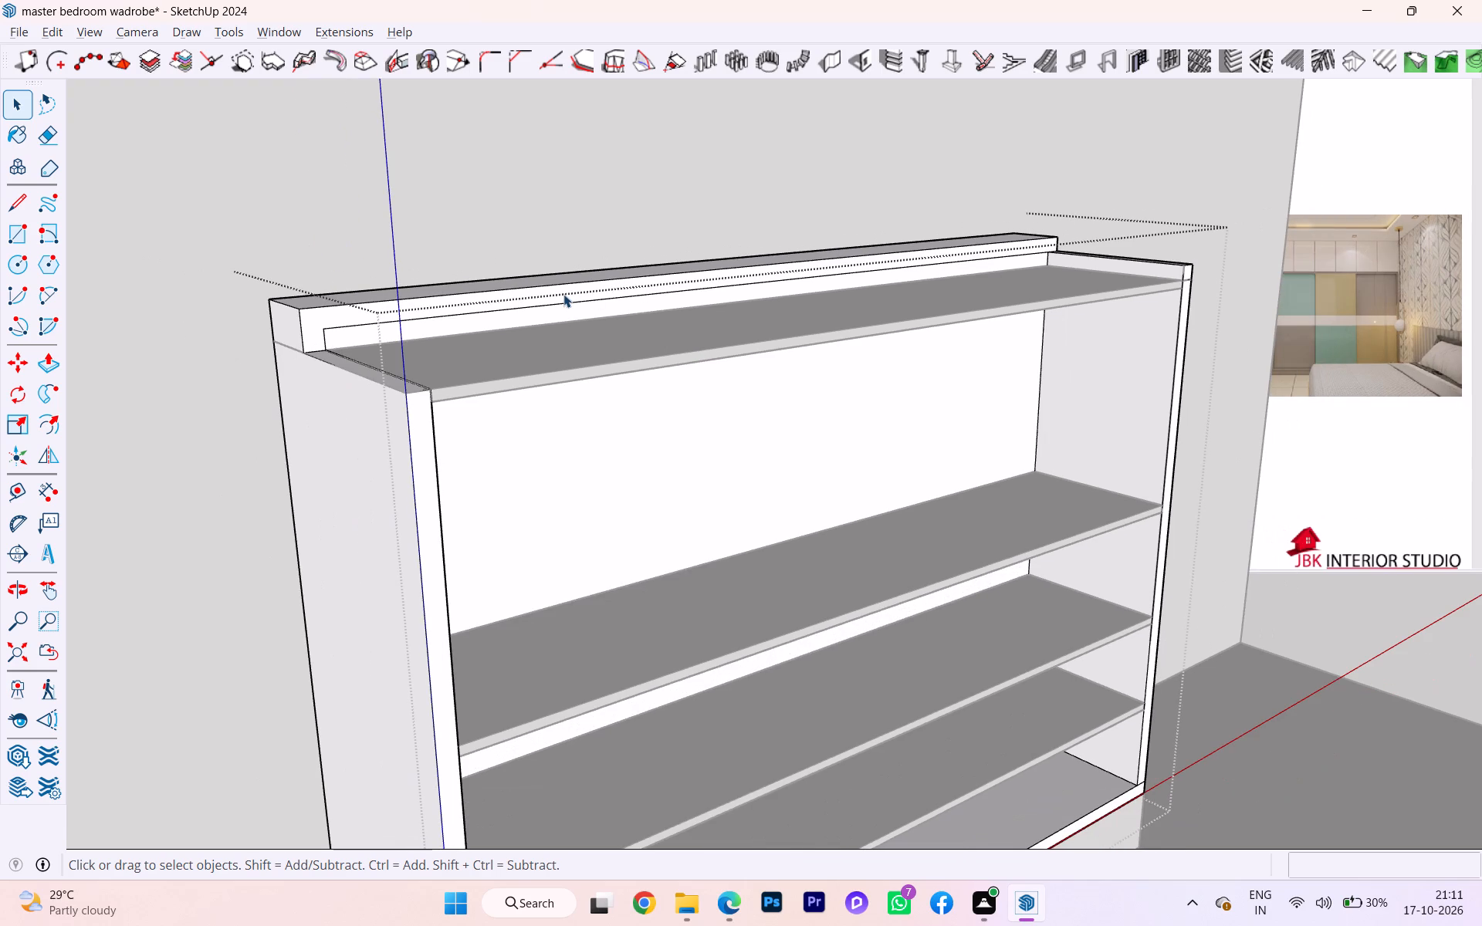
scroll(563, 294, "up", 1)
key("p")
key("Return")
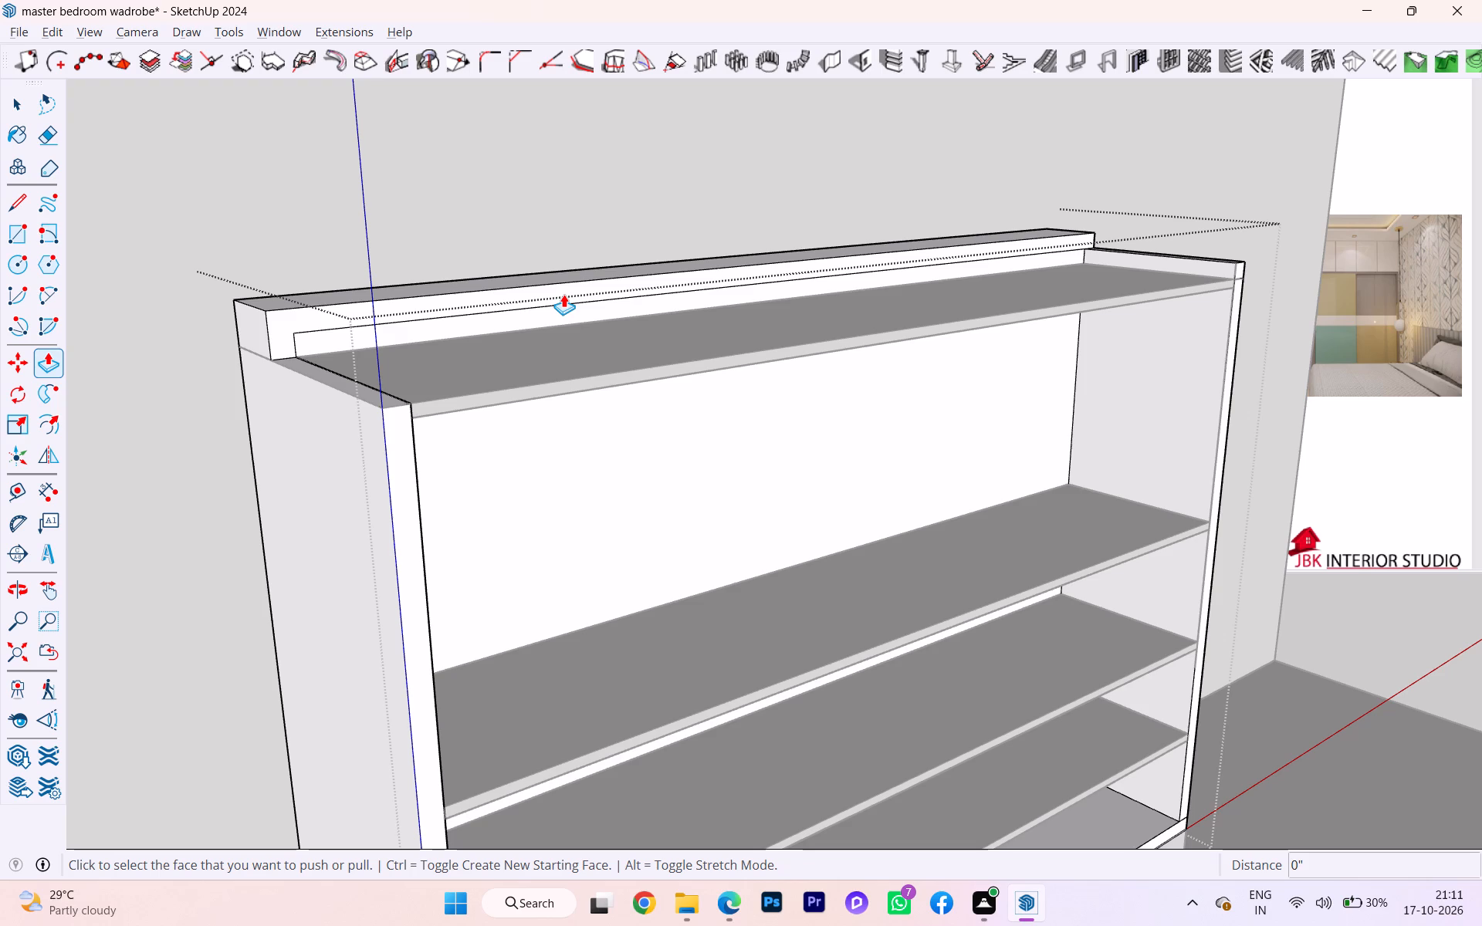
left_click(509, 291)
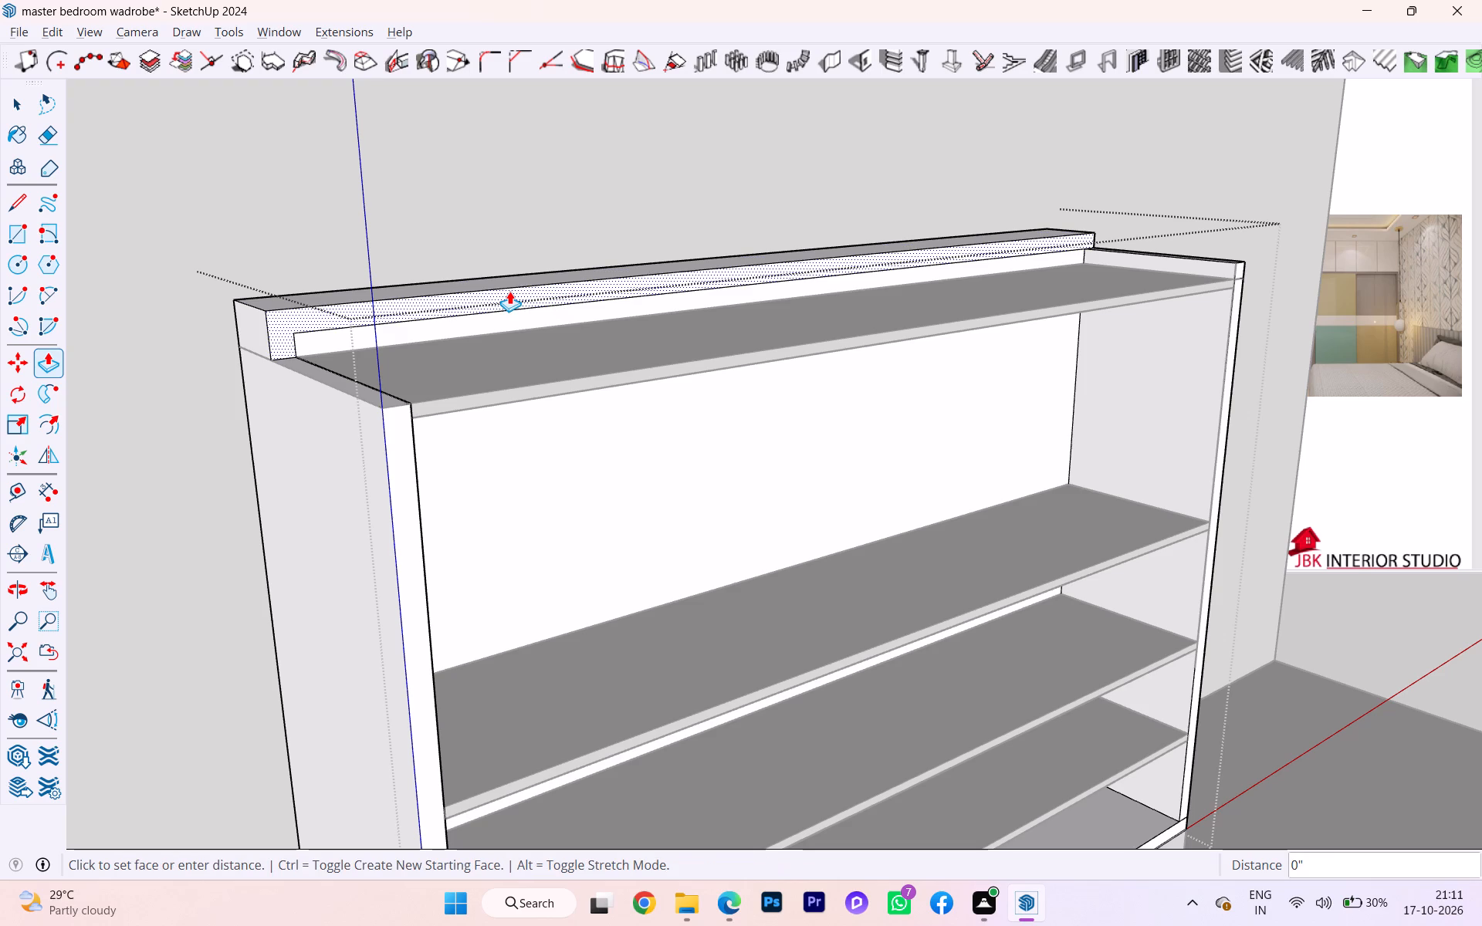
left_click(418, 257)
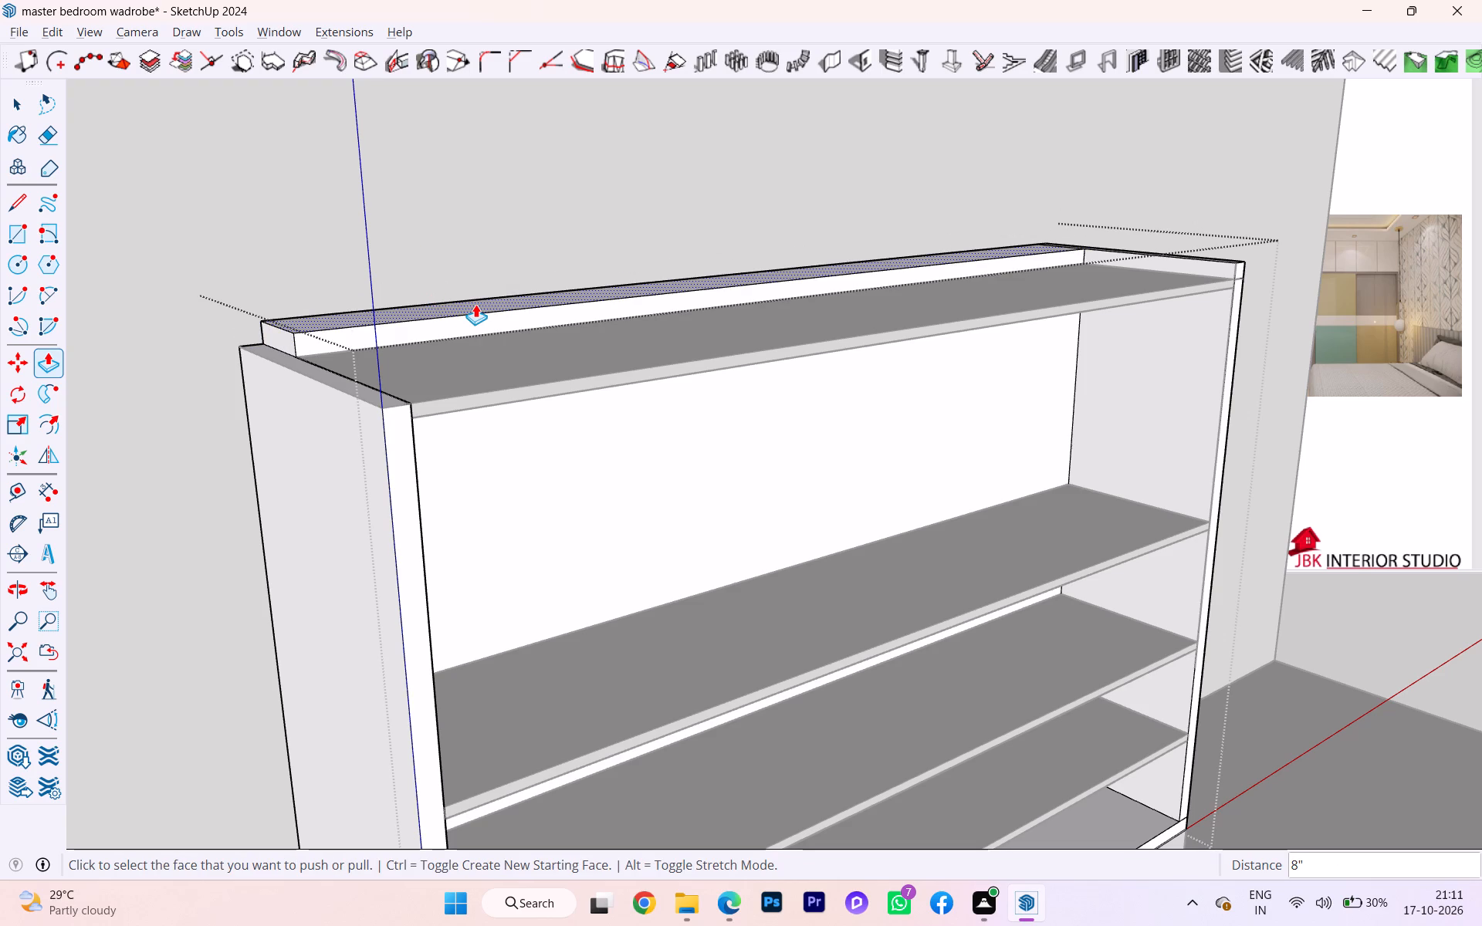
Push the top face of the rear strip behind the upper shelf down about 2" to the left side panel's top, and close the carcass group.
scroll(475, 304, "down", 2)
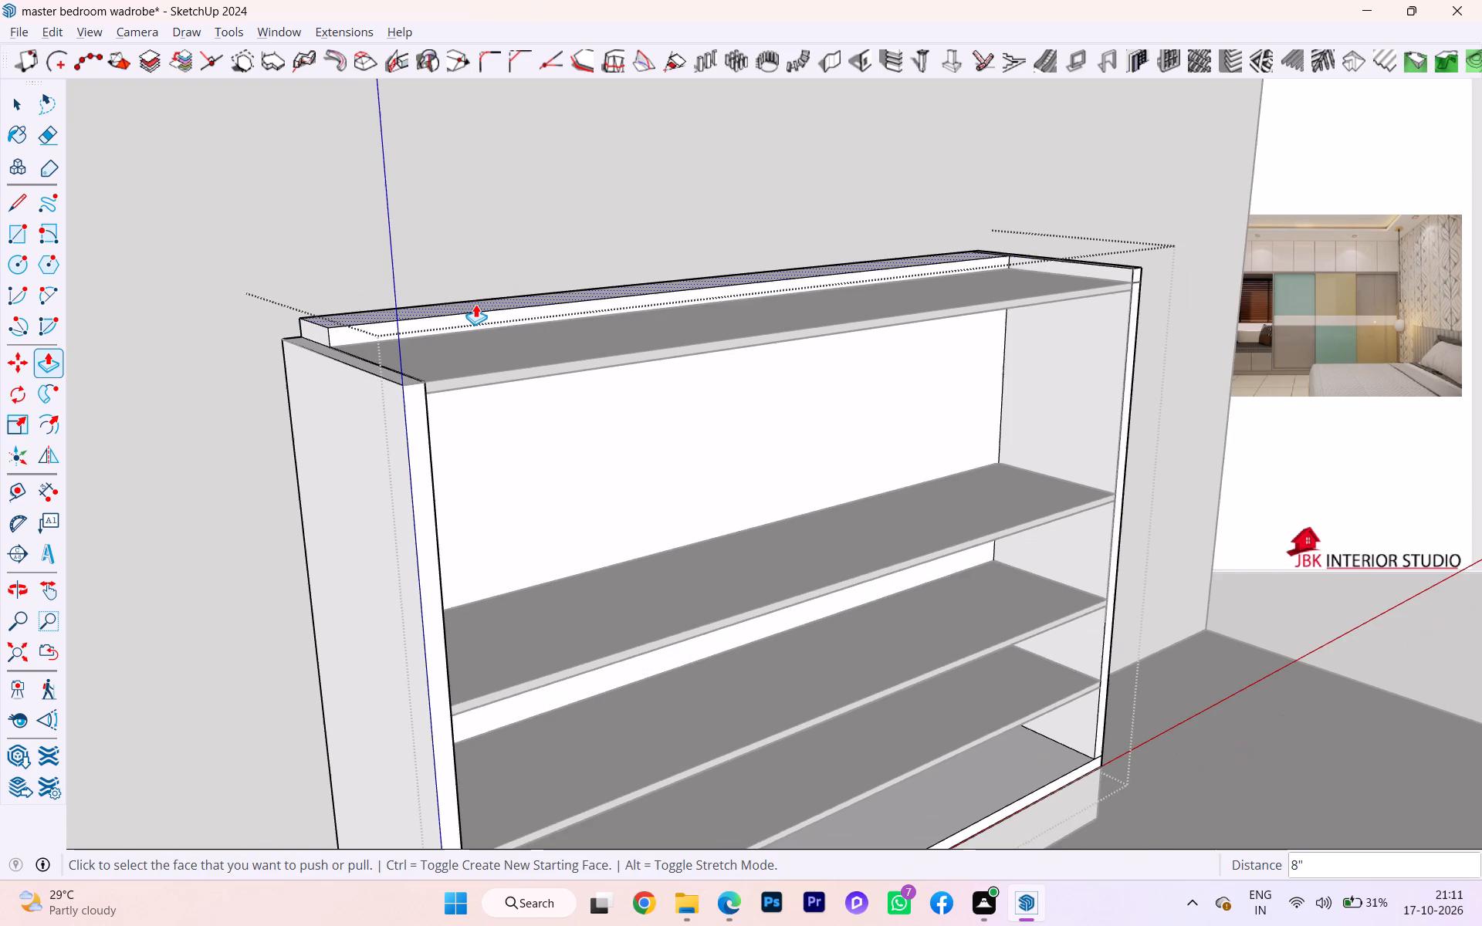
middle_click_drag(475, 304, 398, 363)
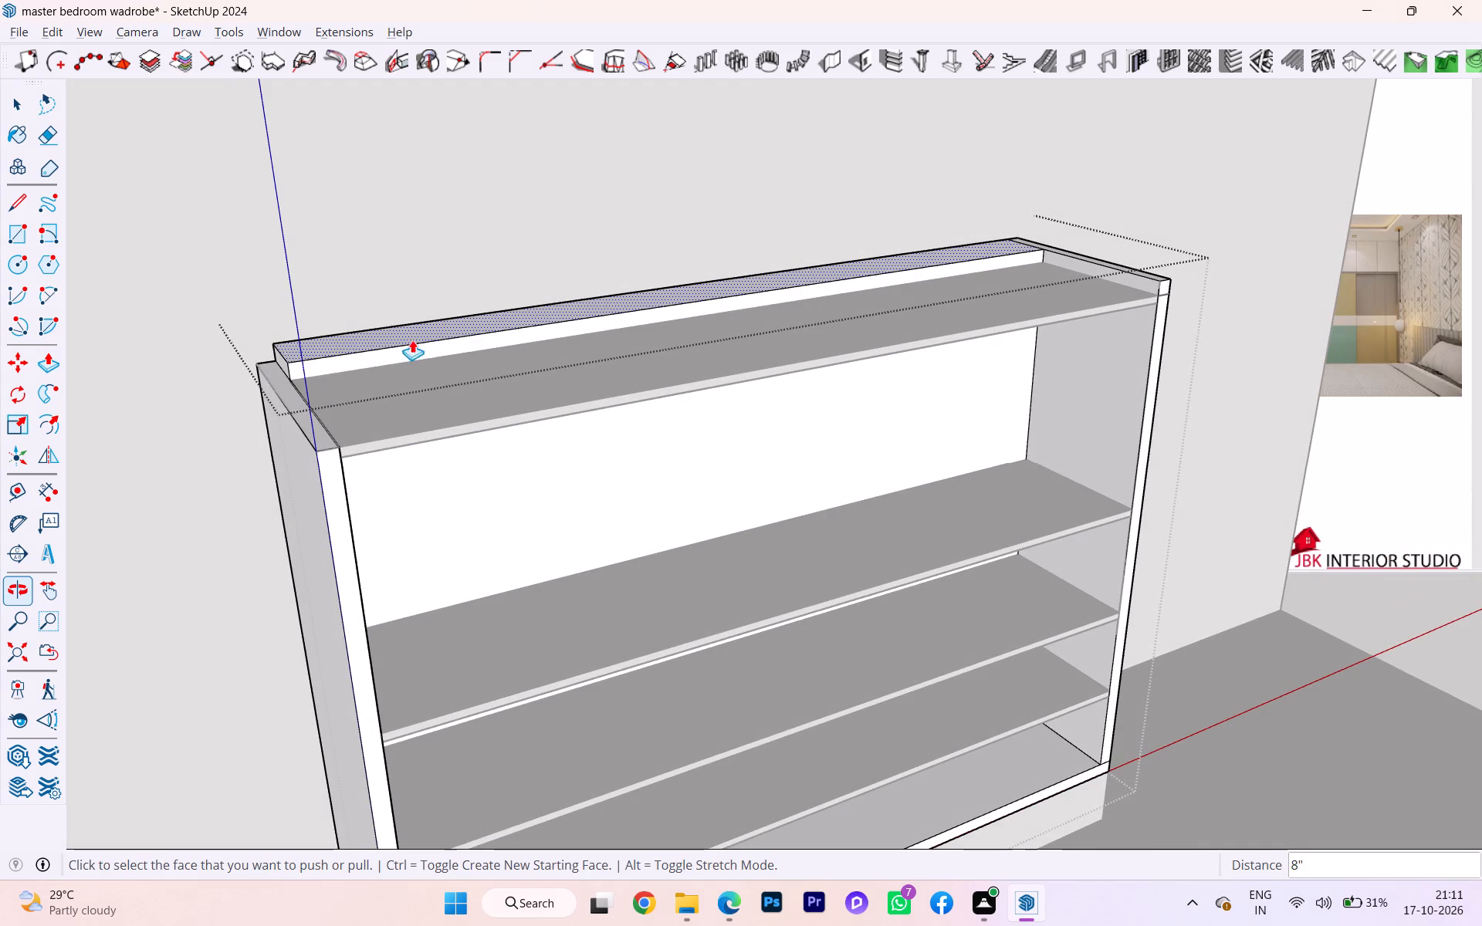
left_click(412, 324)
left_click(343, 336)
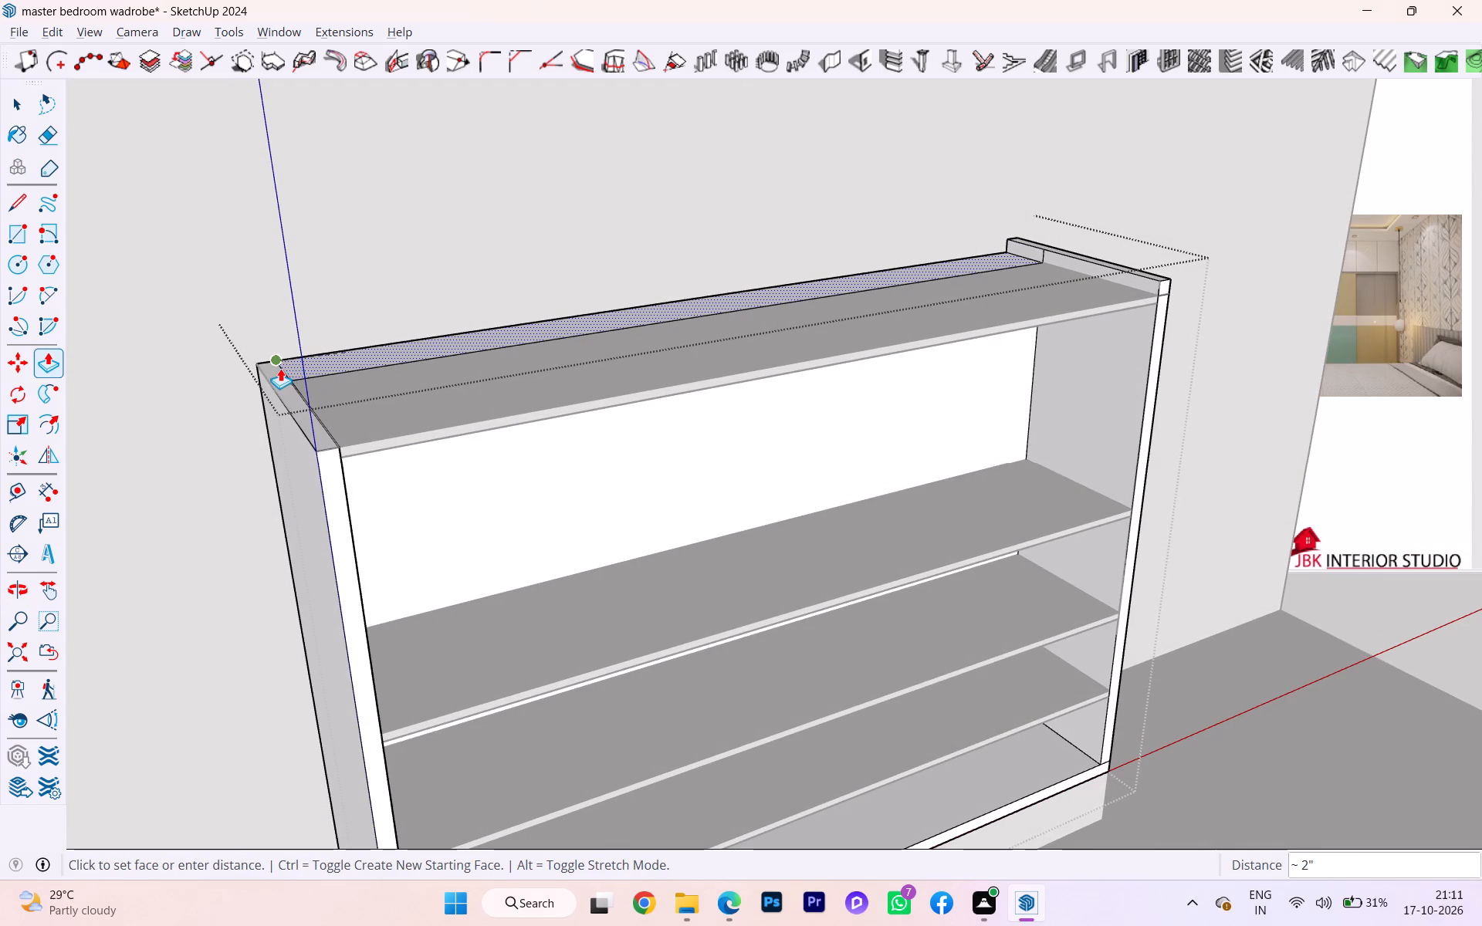
left_click(280, 368)
scroll(634, 394, "down", 1)
middle_click_drag(634, 394, 528, 448)
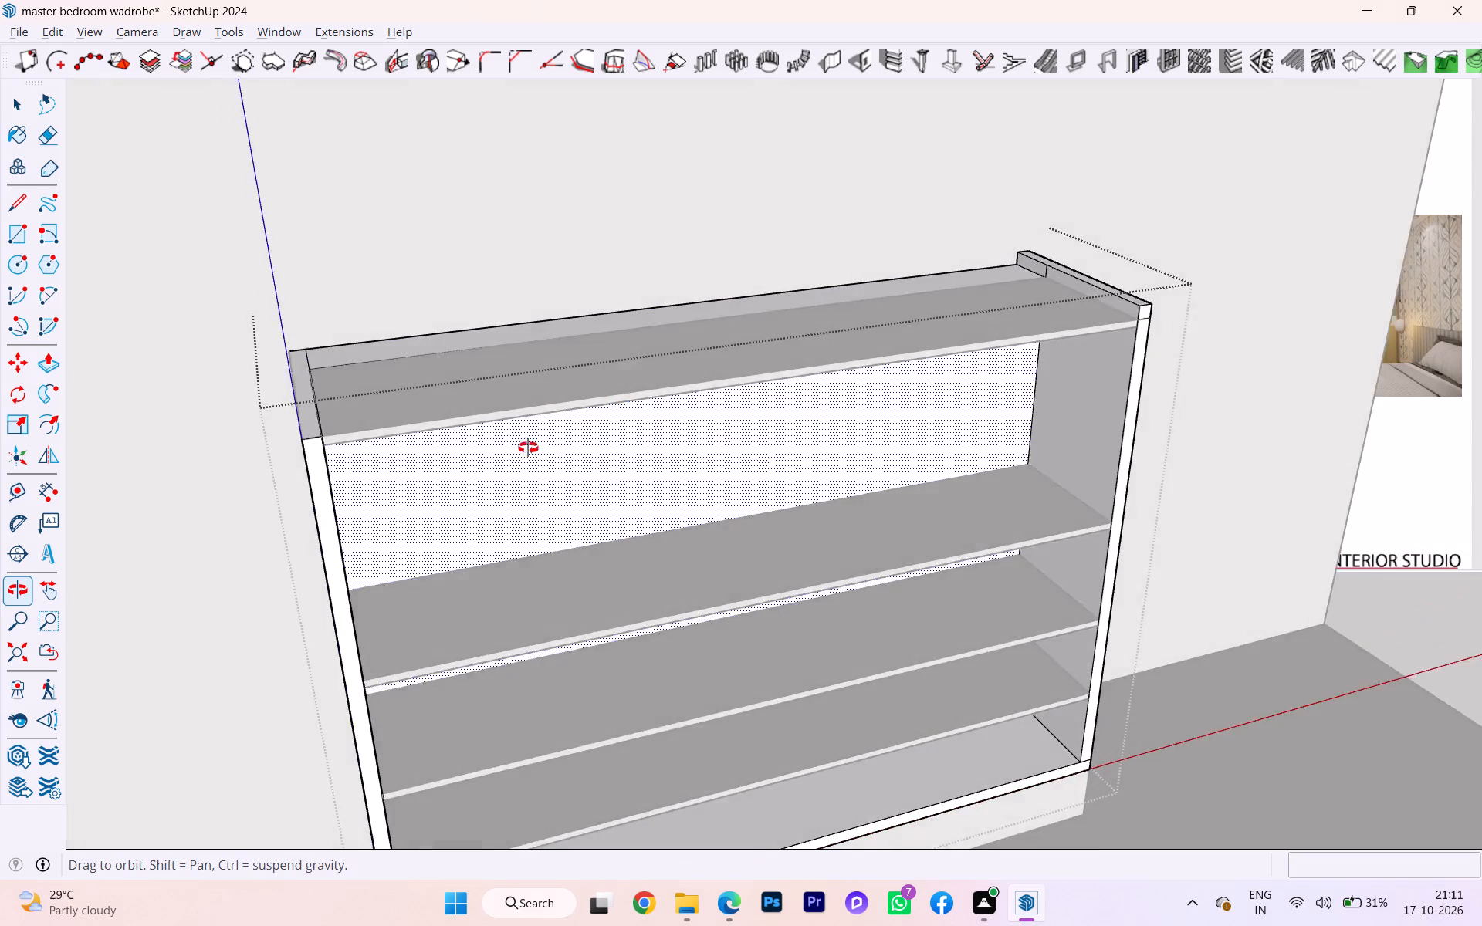
middle_click_drag(528, 448, 489, 539)
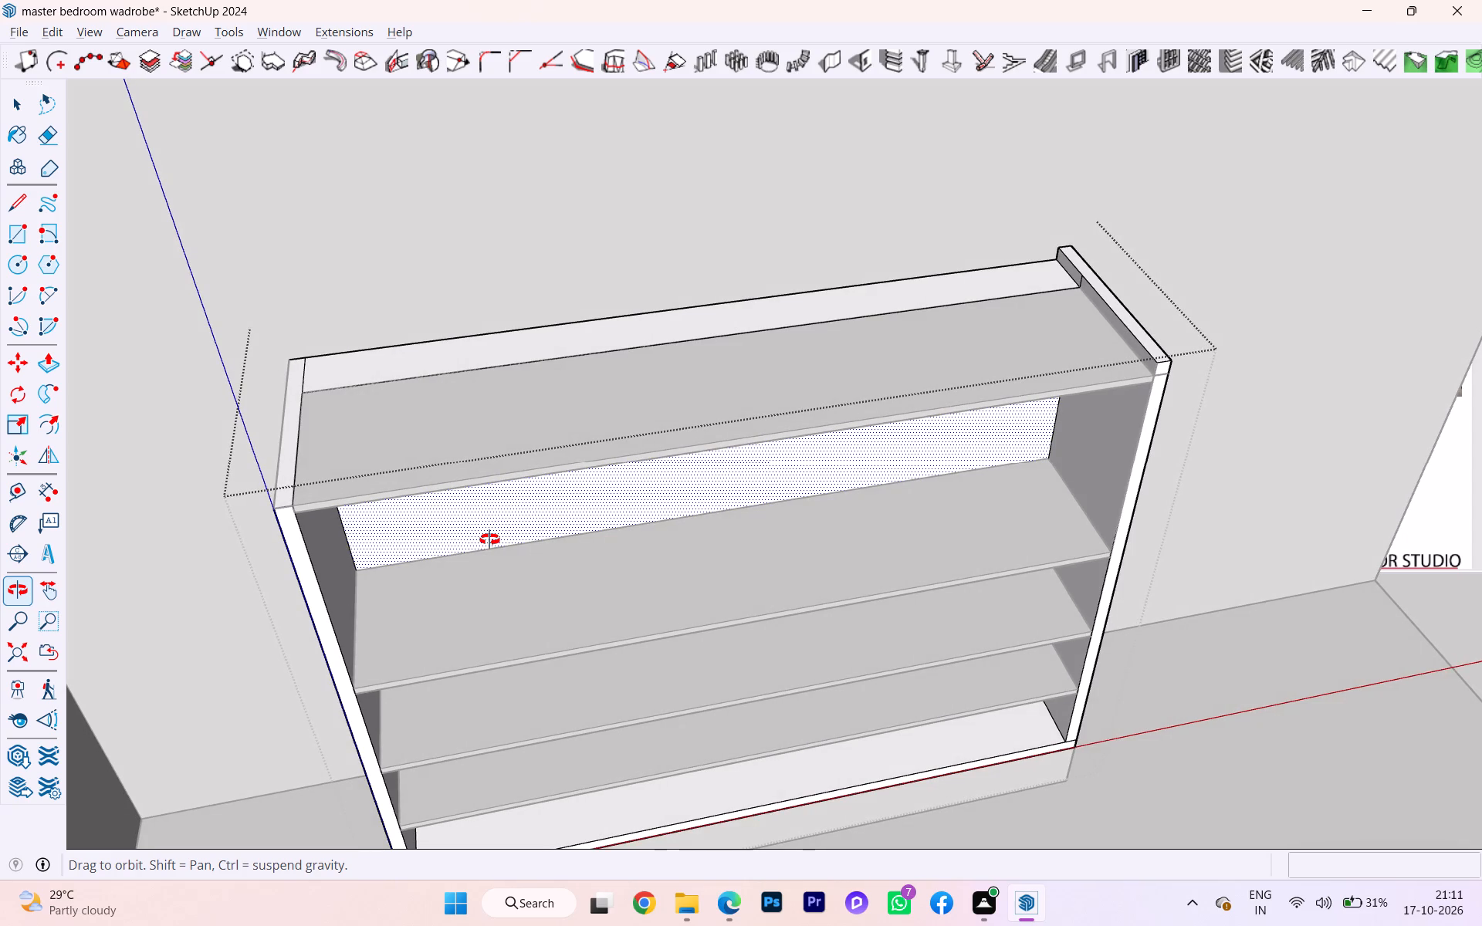
middle_click_drag(489, 539, 463, 446)
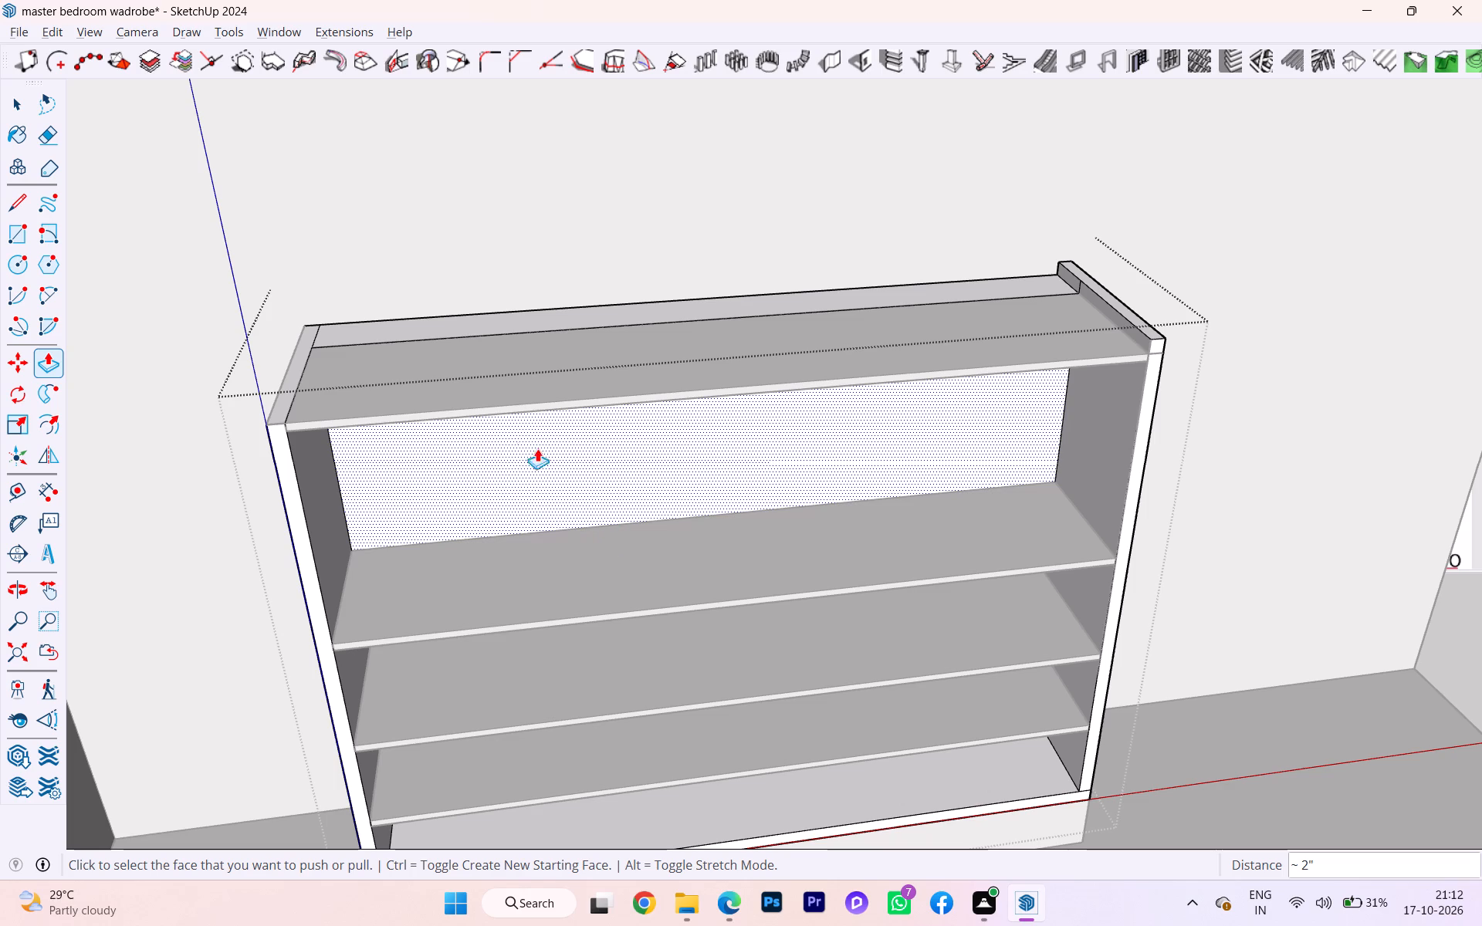
left_click(20, 106)
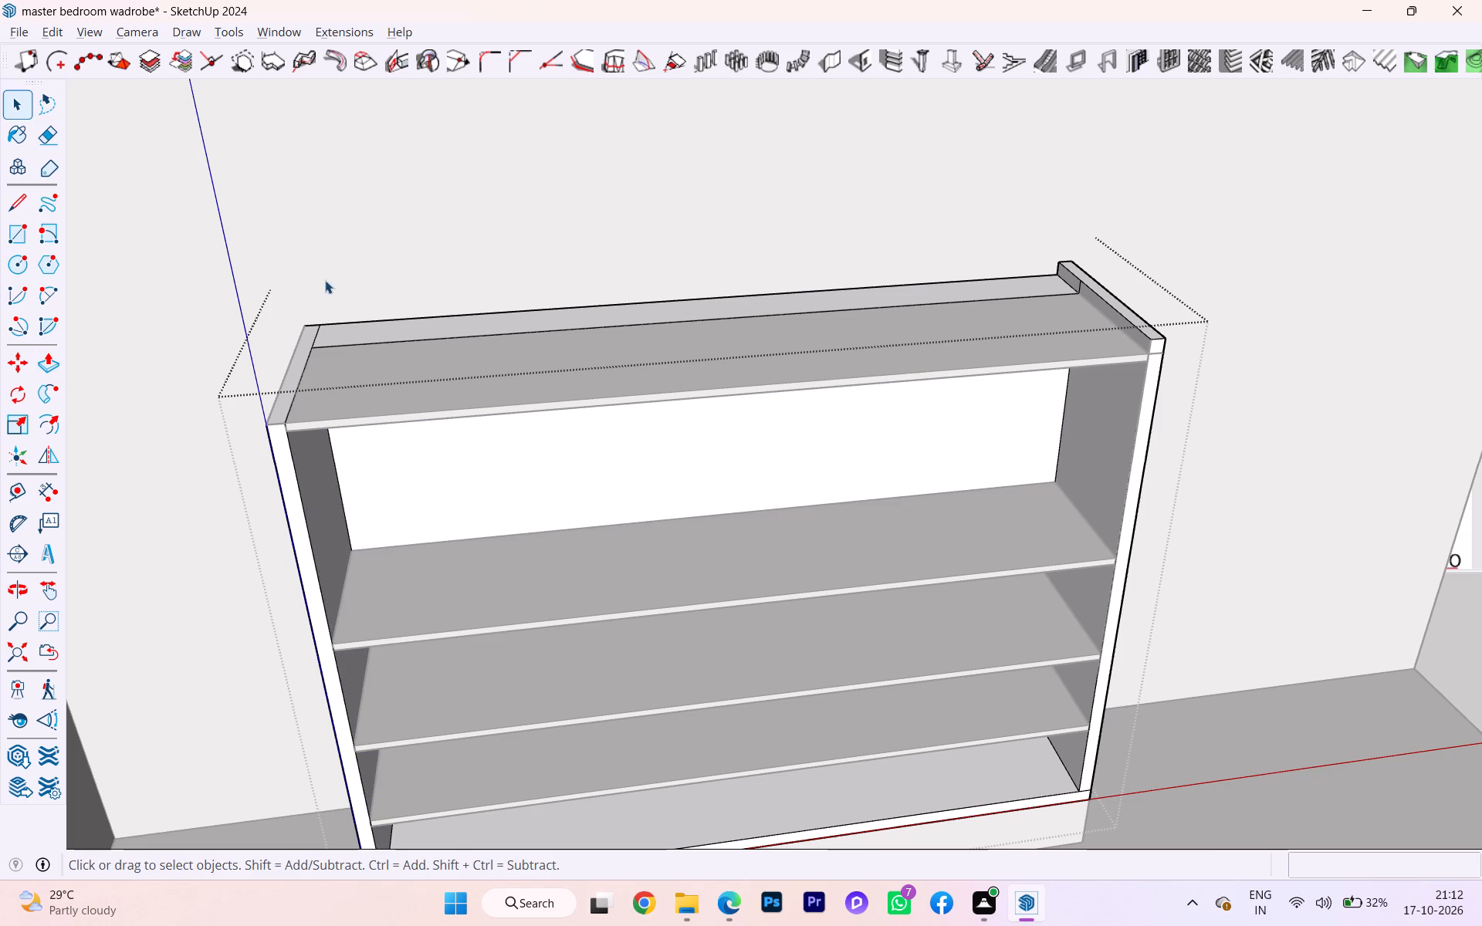
scroll(519, 461, "down", 2)
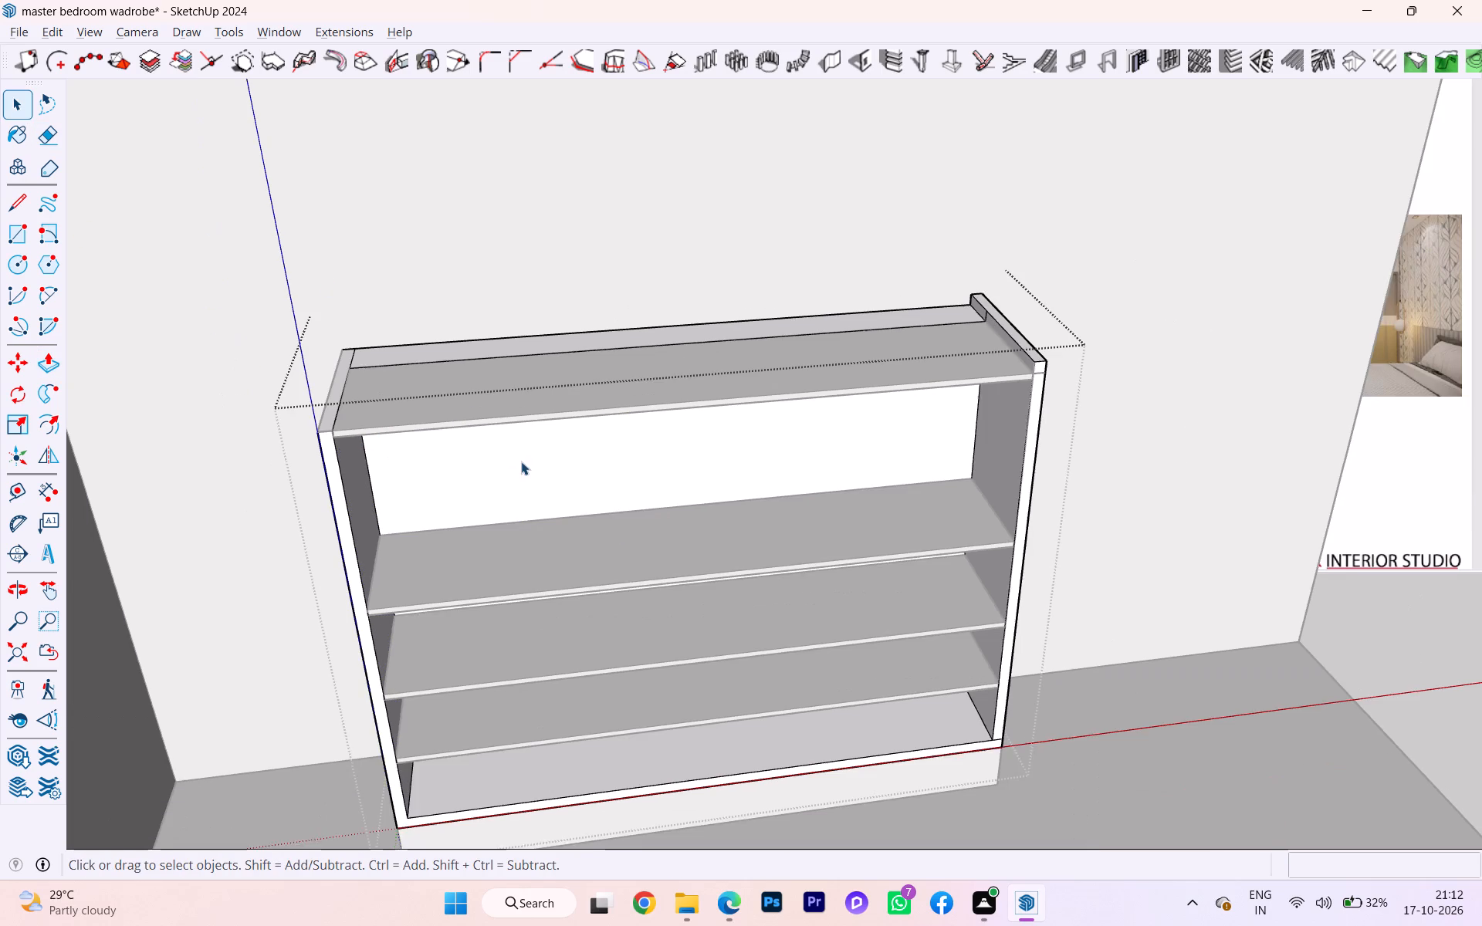
scroll(442, 440, "down", 2)
left_click(1285, 610)
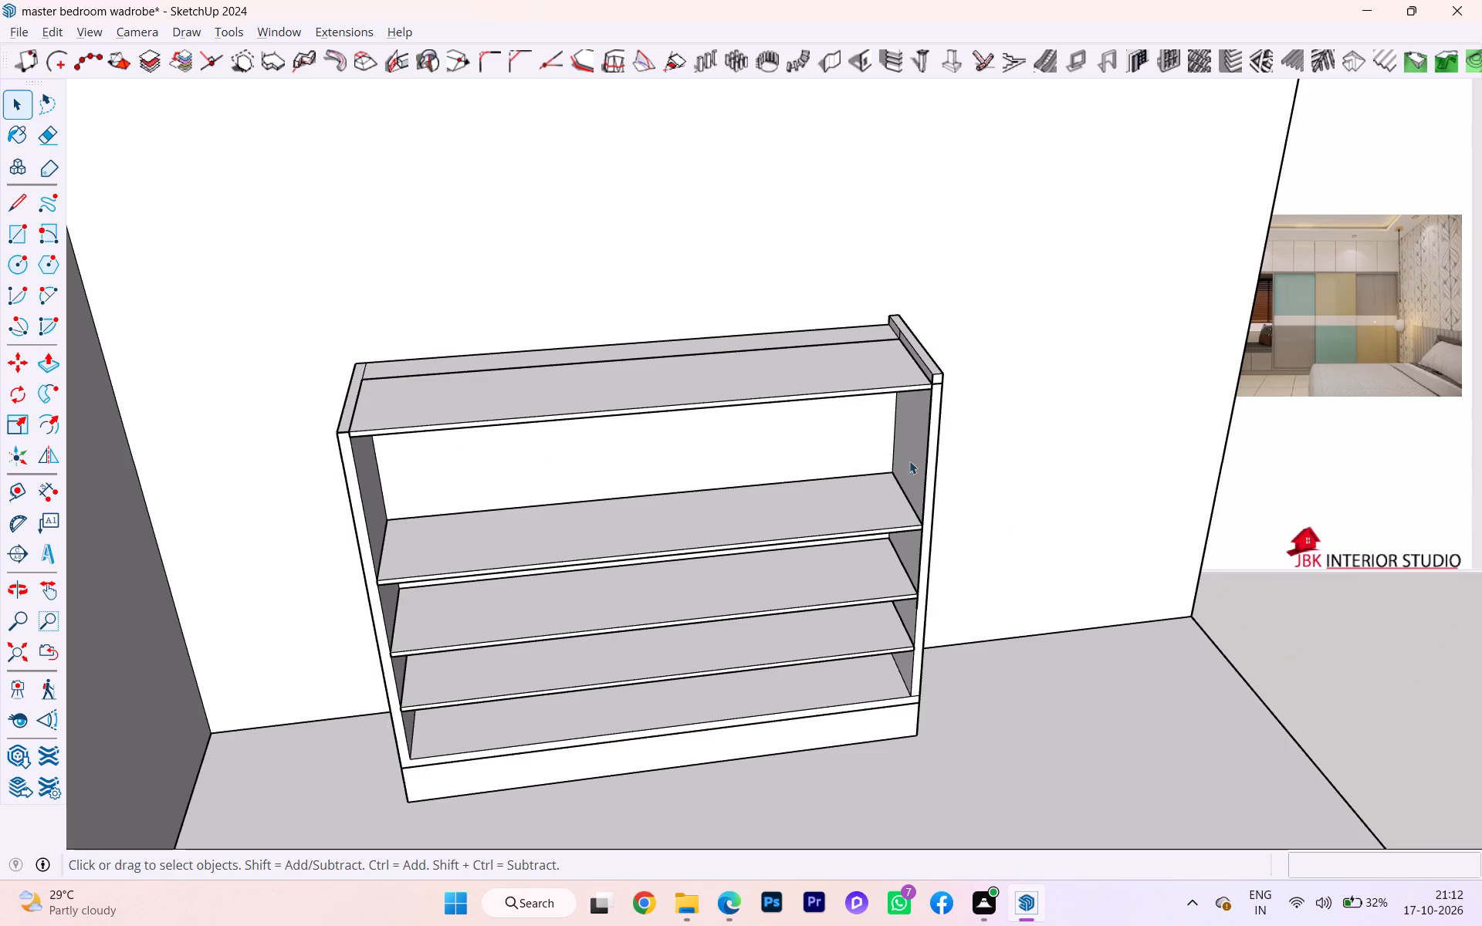
Open the thin upper shelf's group and pull its top face up about 2" to the right side panel's top corner.
scroll(857, 417, "down", 1)
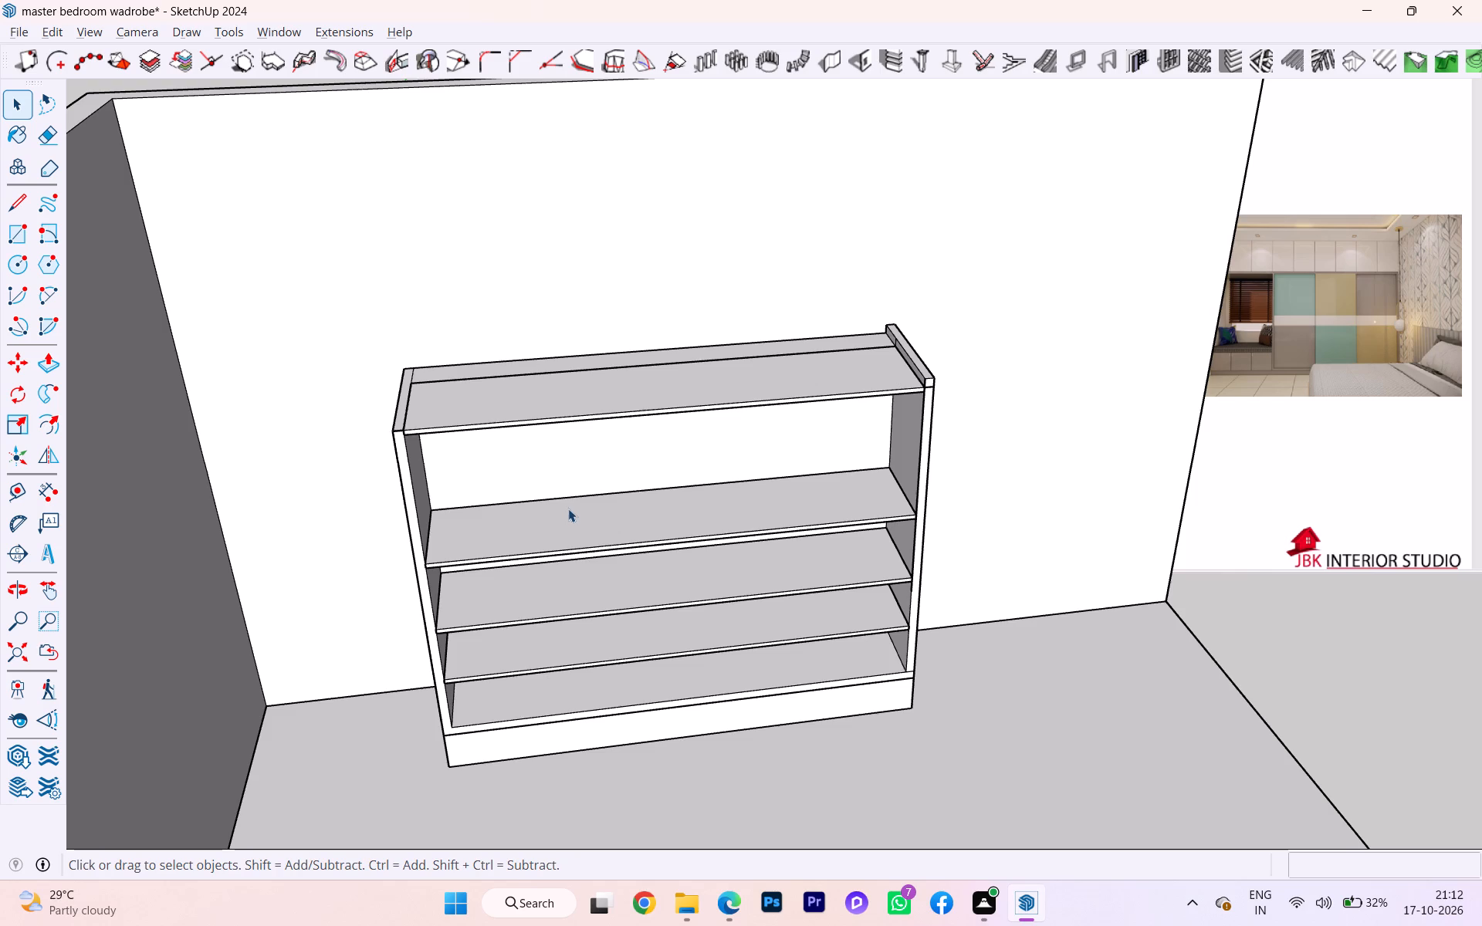
middle_click_drag(648, 505, 704, 608)
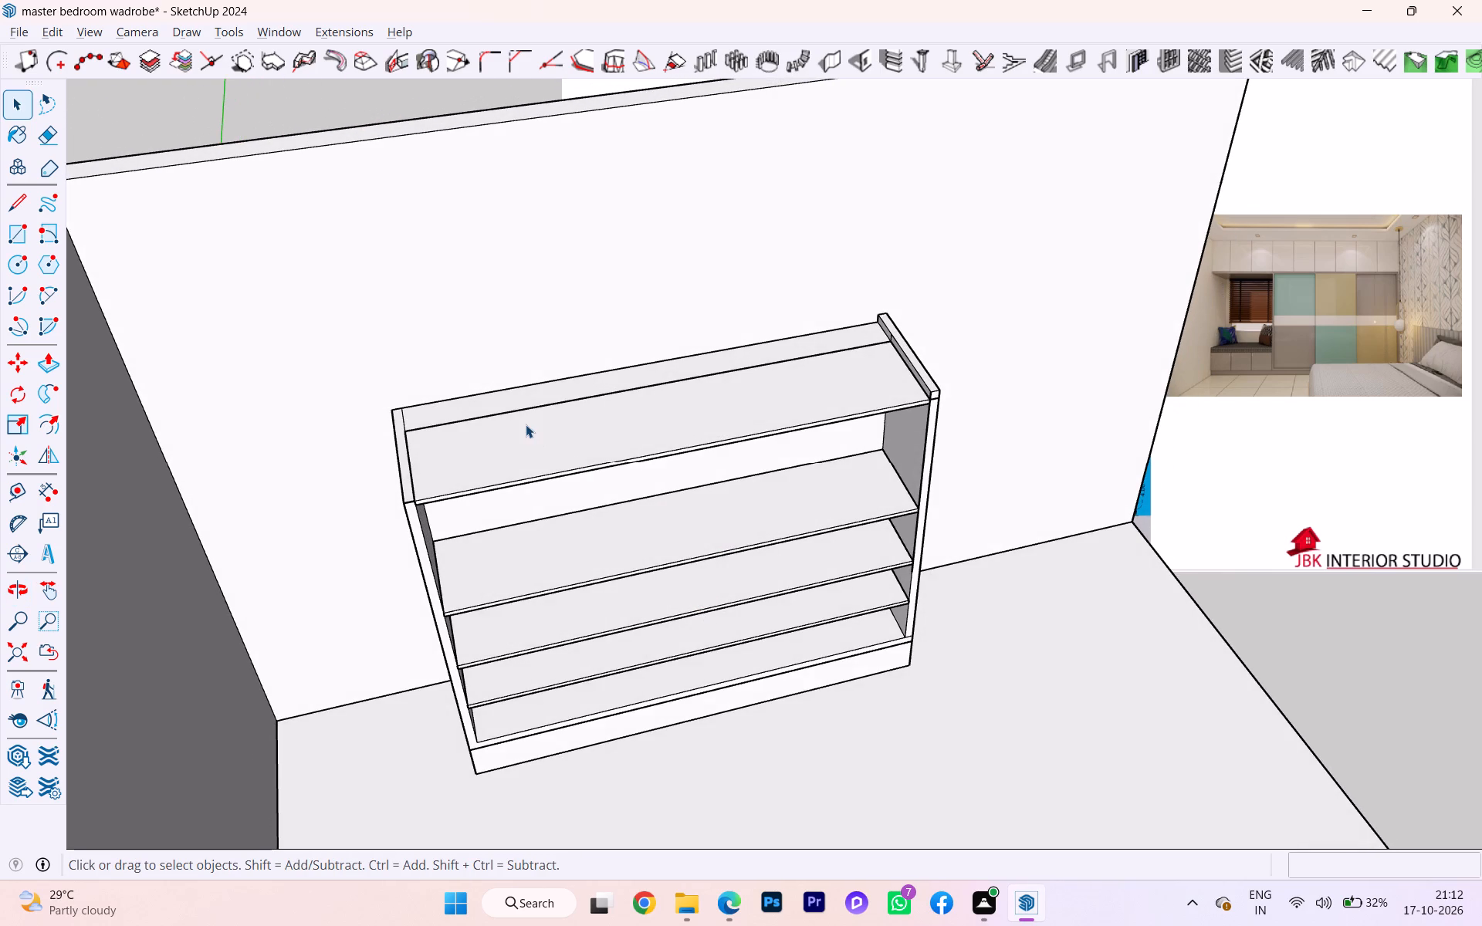
left_click(526, 424)
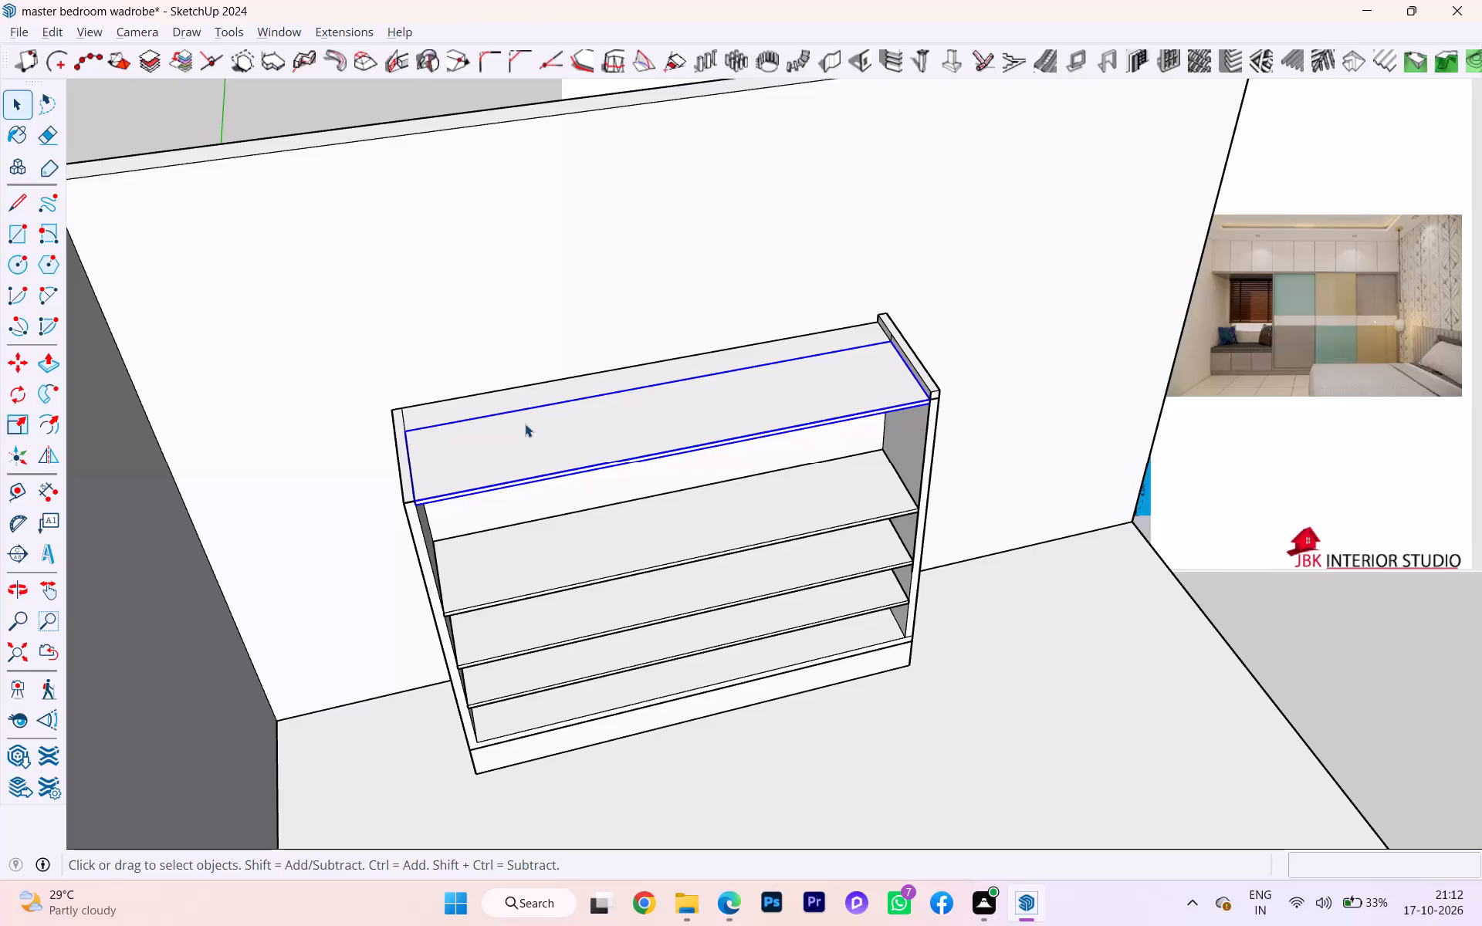
scroll(560, 417, "up", 1)
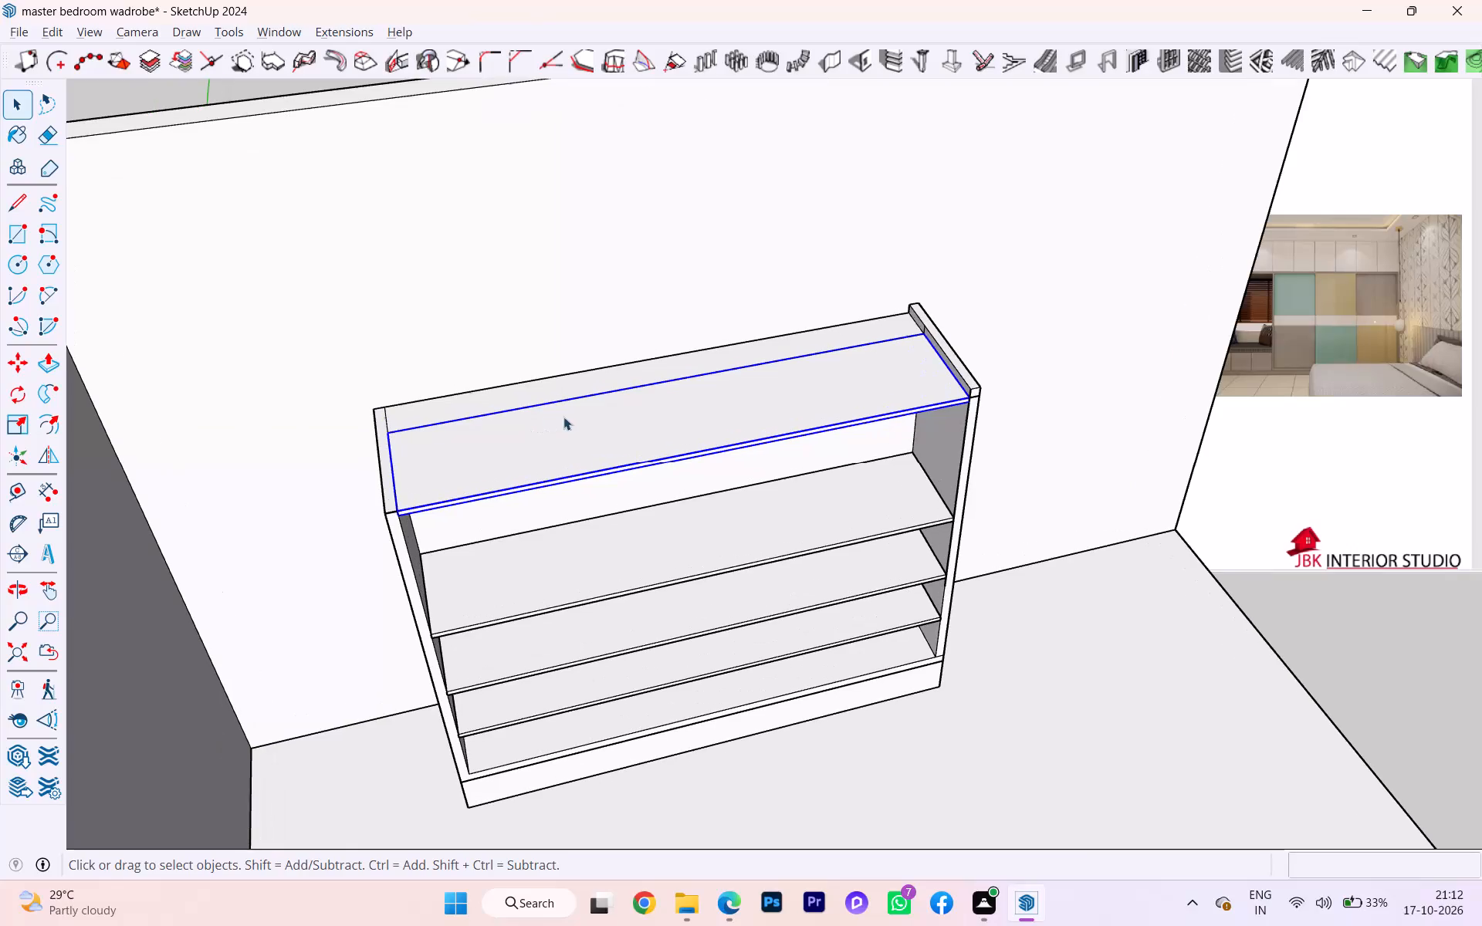
scroll(654, 384, "down", 1)
middle_click_drag(654, 384, 556, 302)
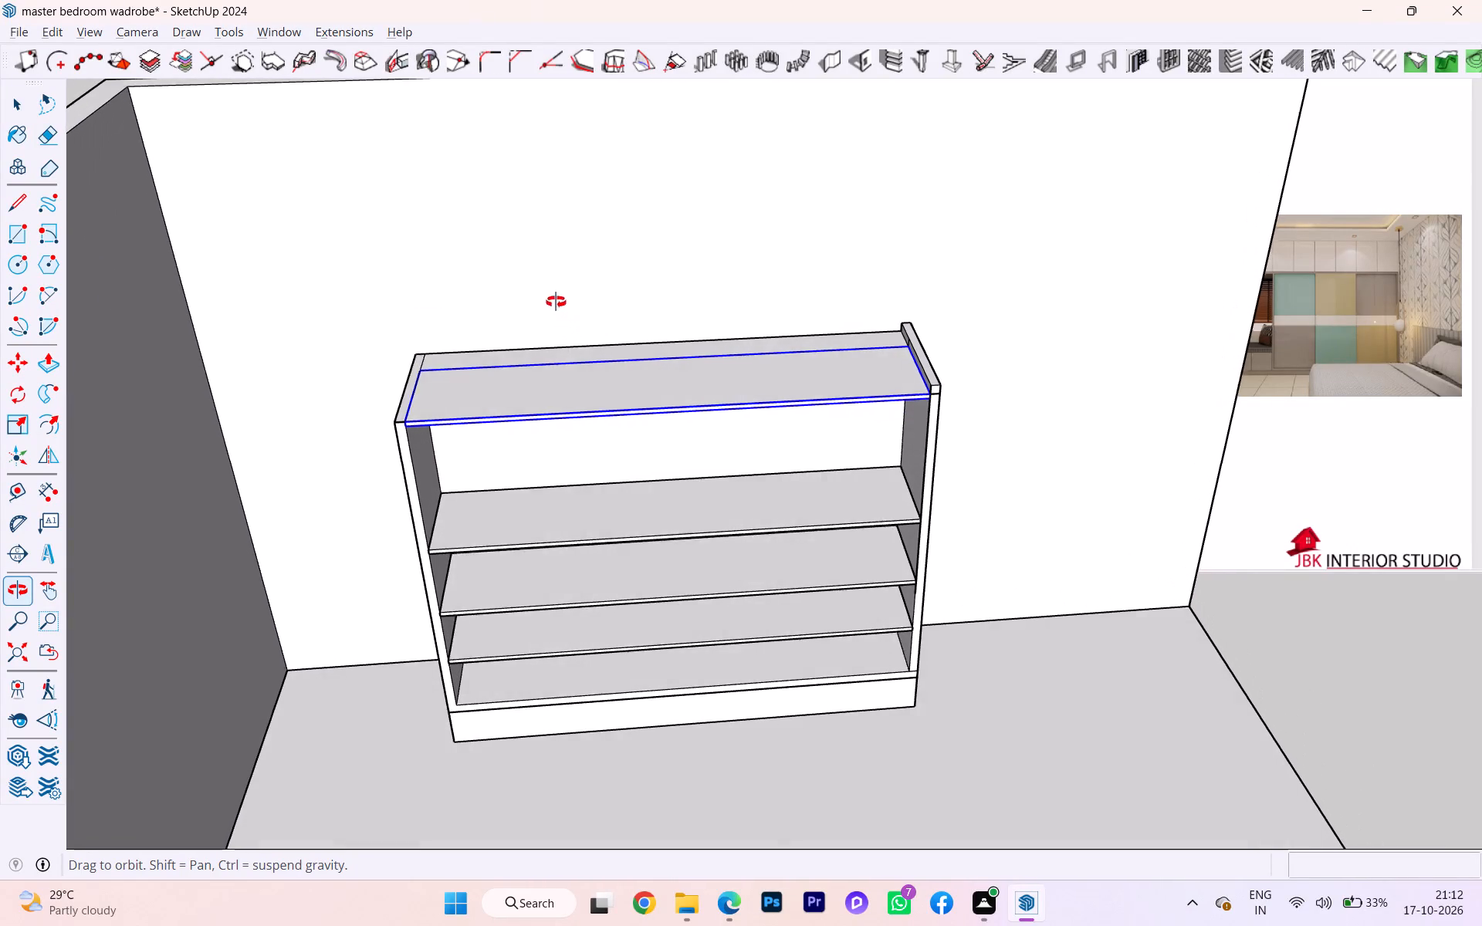
middle_click_drag(556, 302, 555, 298)
left_click(573, 385)
double_click(573, 385)
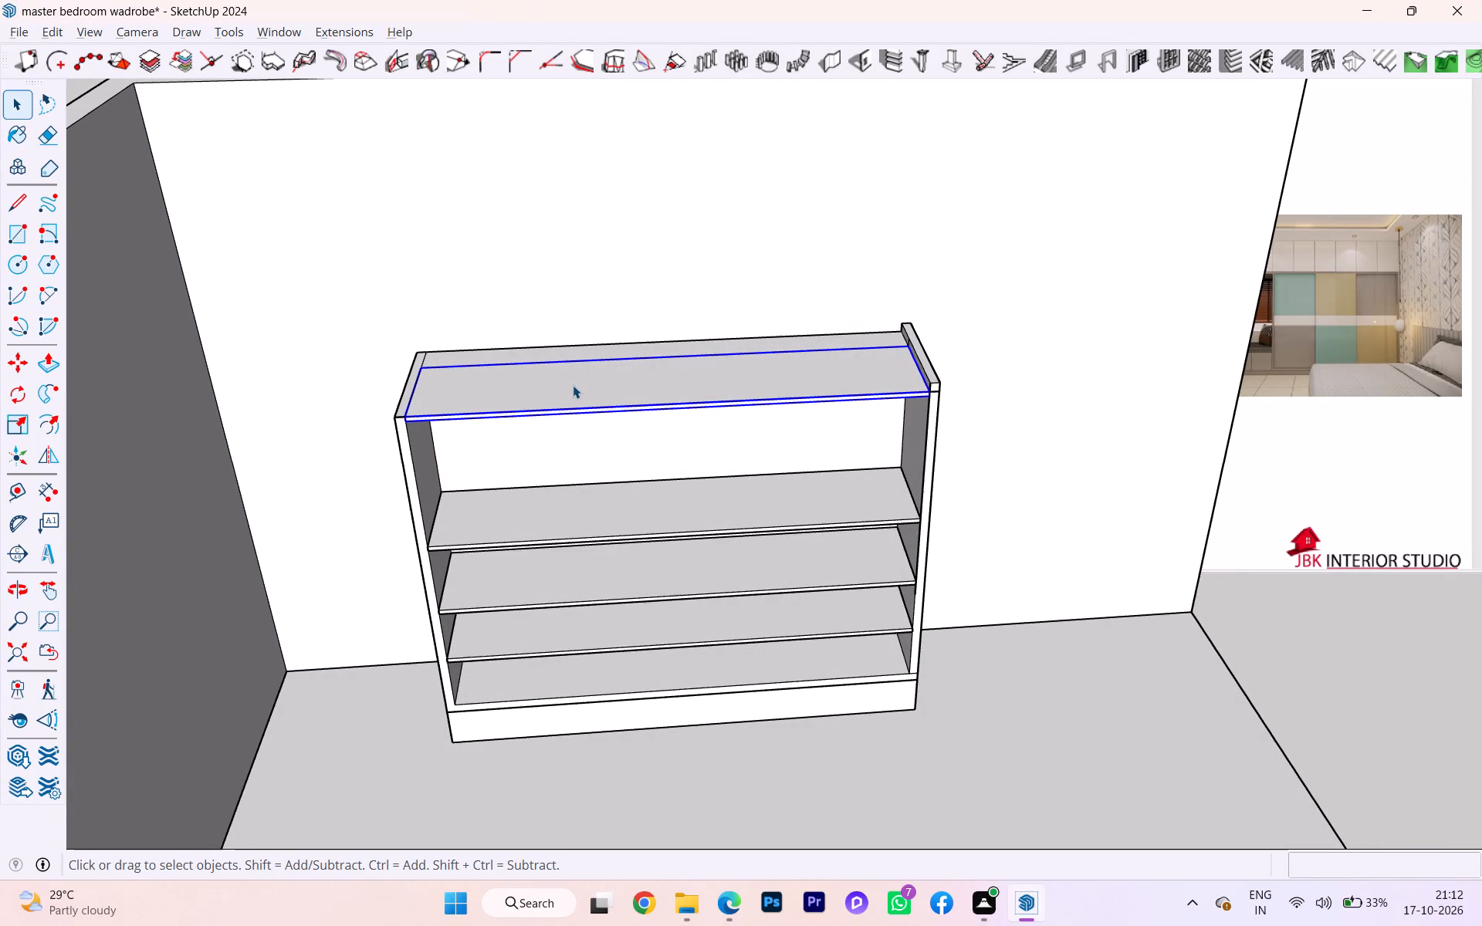
left_click(573, 385)
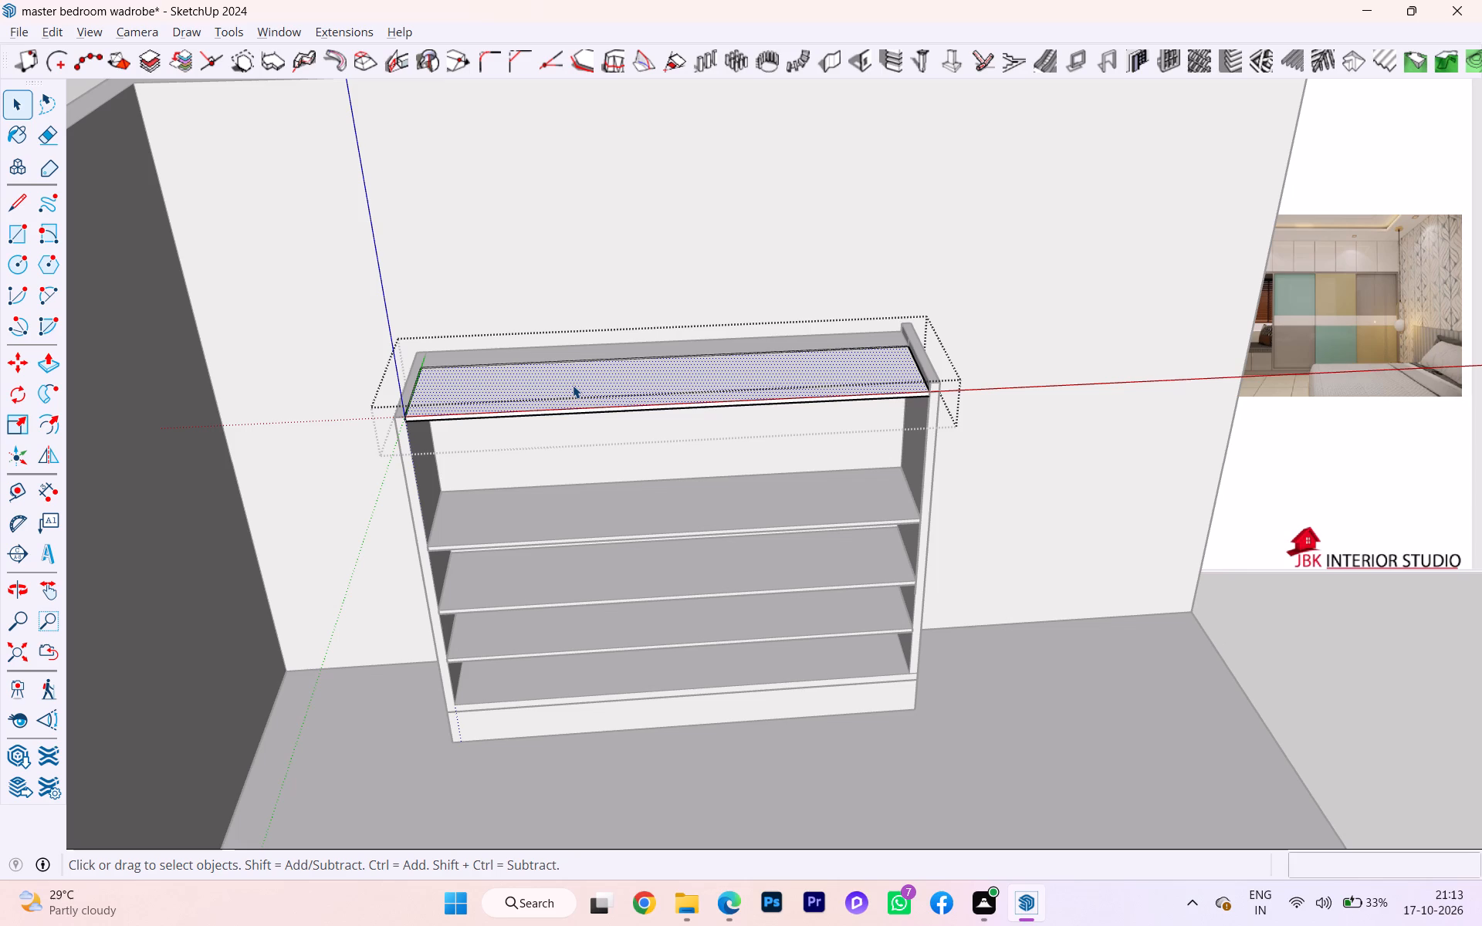
key("p")
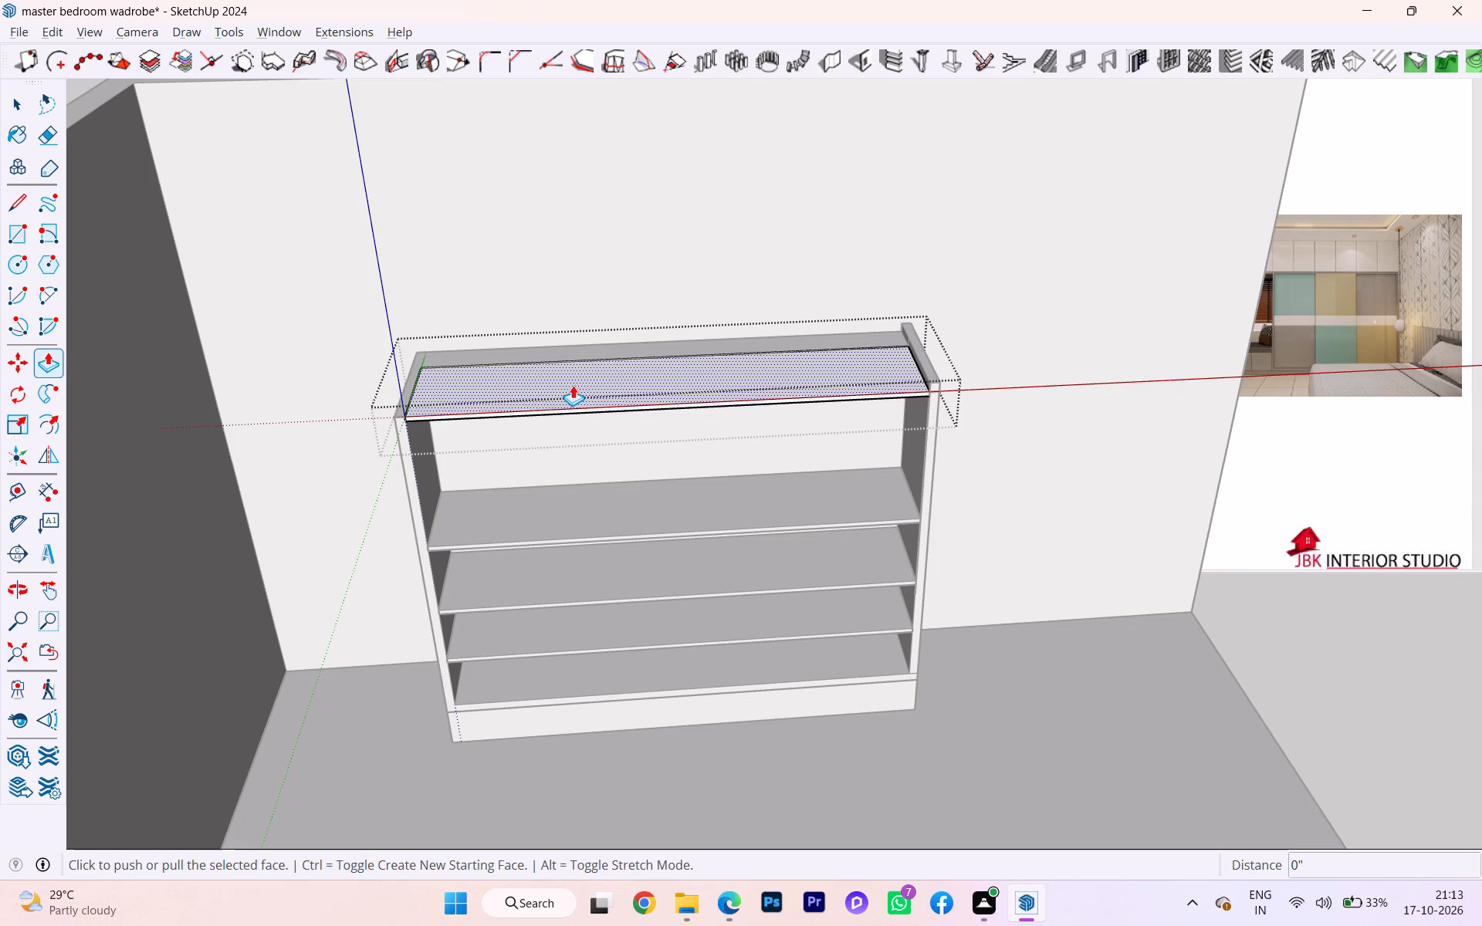
key("Return")
left_click(573, 385)
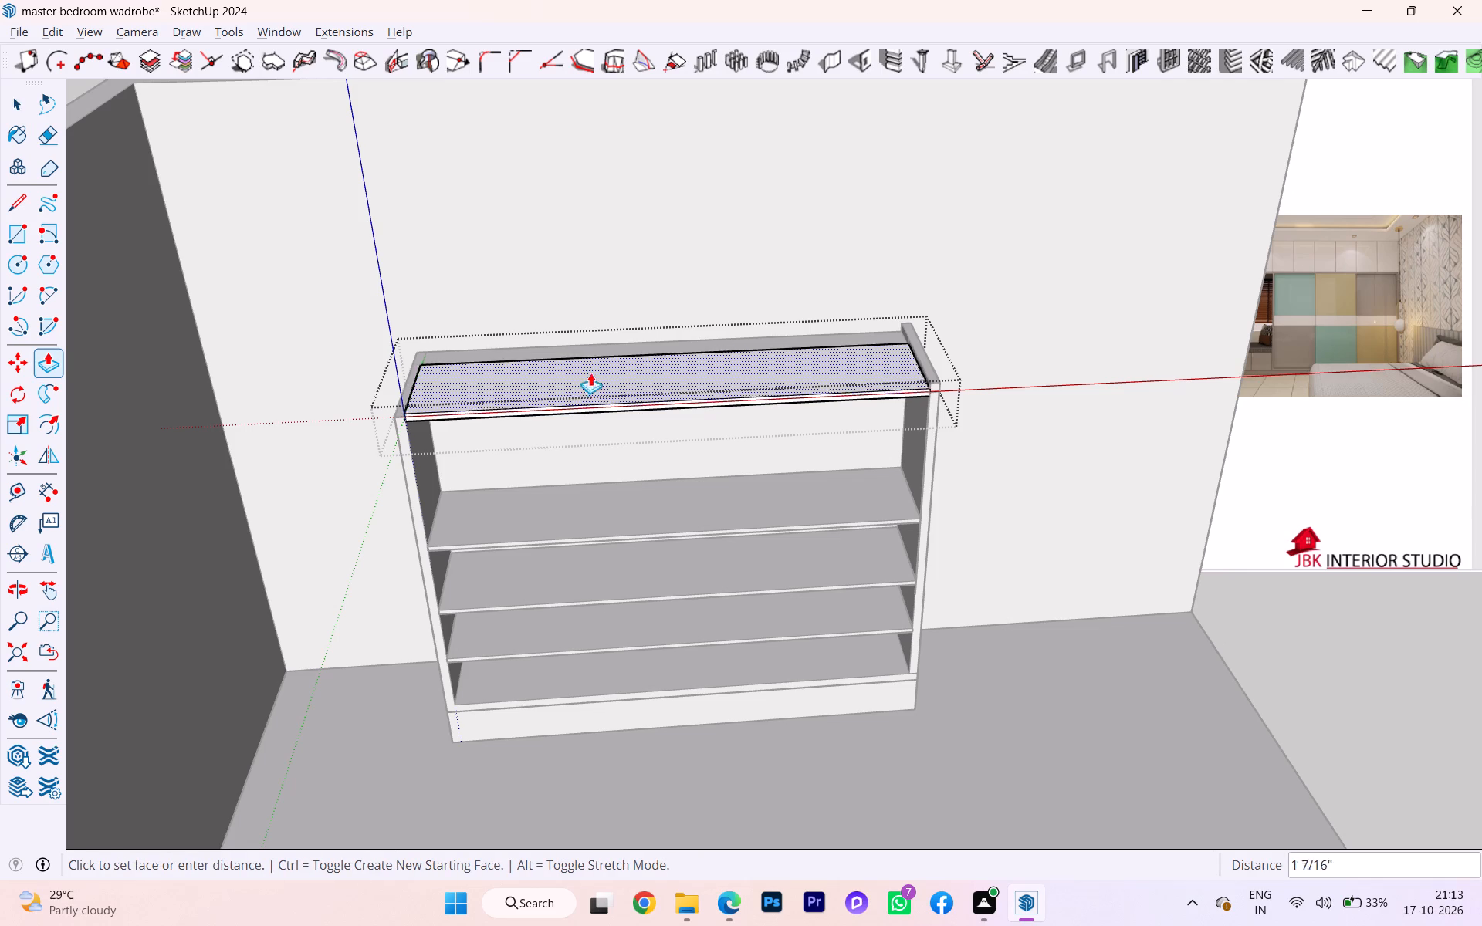
left_click(941, 380)
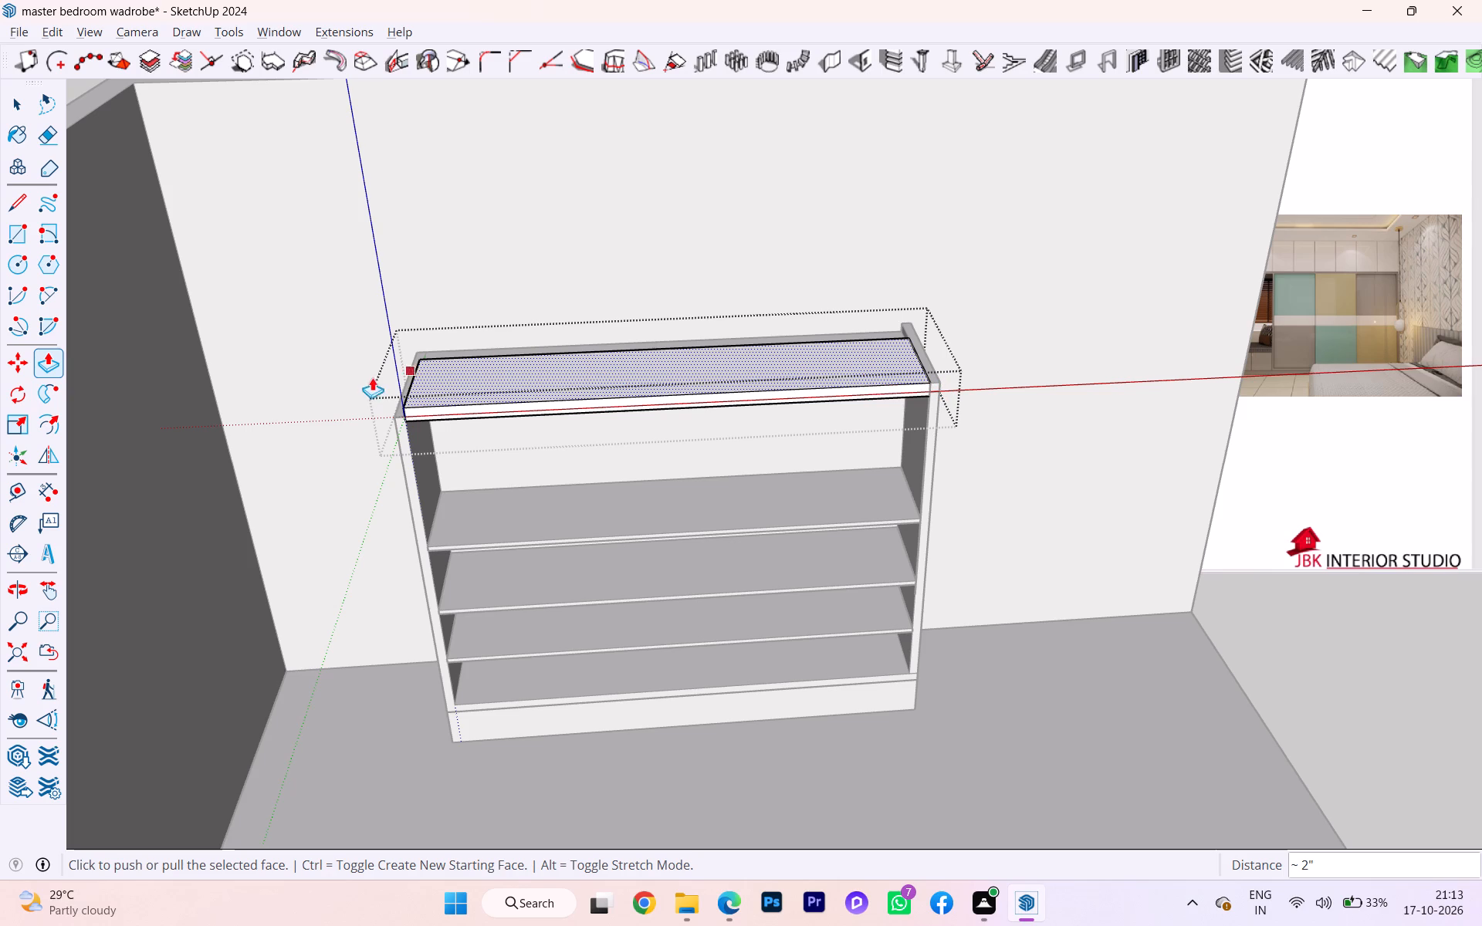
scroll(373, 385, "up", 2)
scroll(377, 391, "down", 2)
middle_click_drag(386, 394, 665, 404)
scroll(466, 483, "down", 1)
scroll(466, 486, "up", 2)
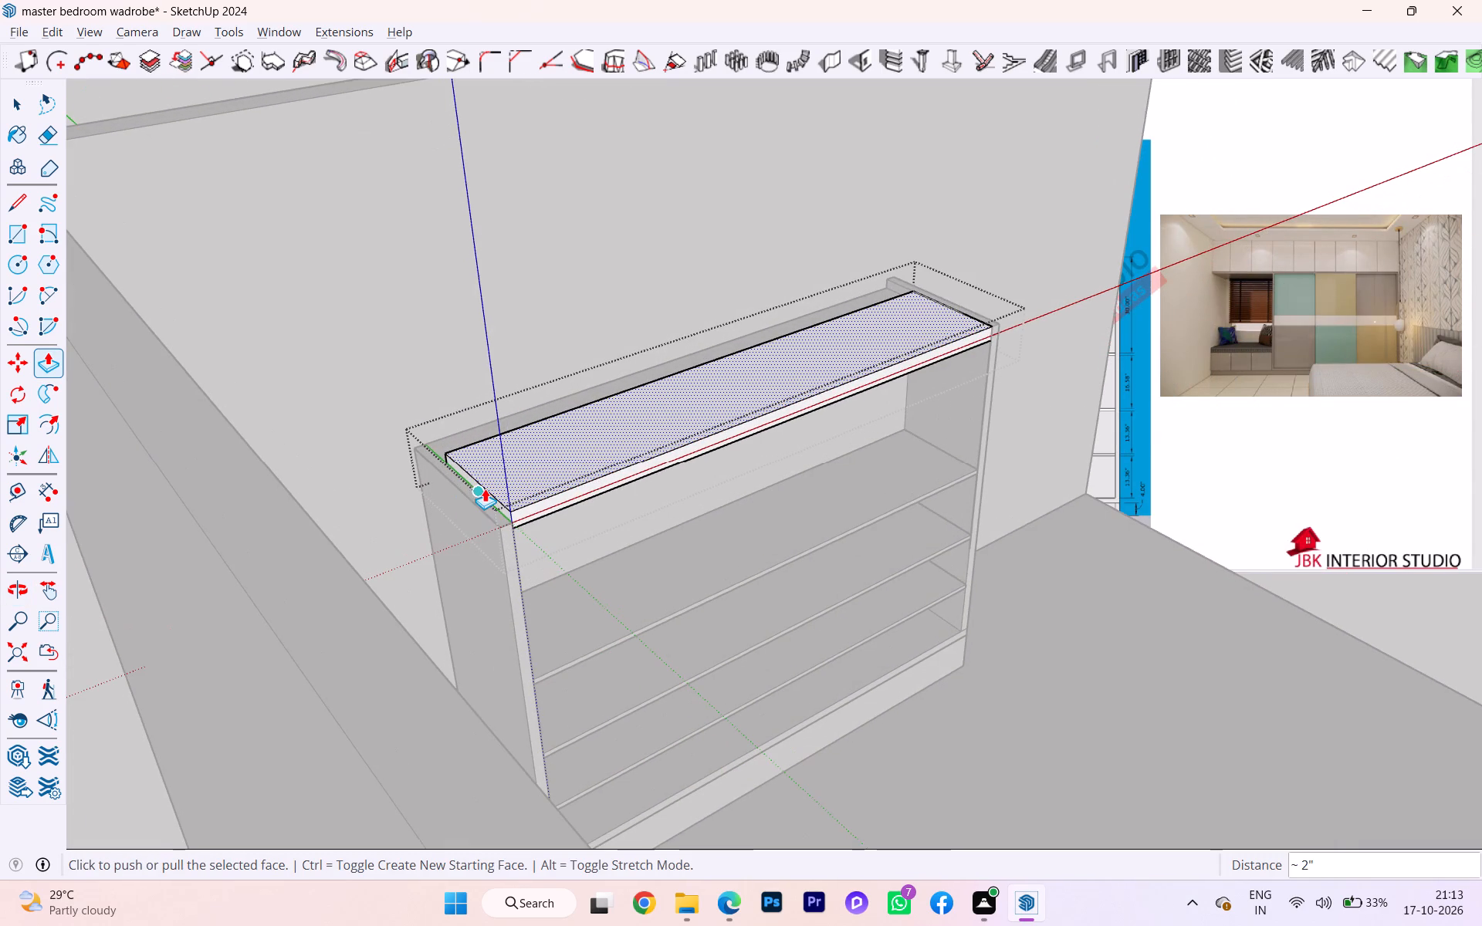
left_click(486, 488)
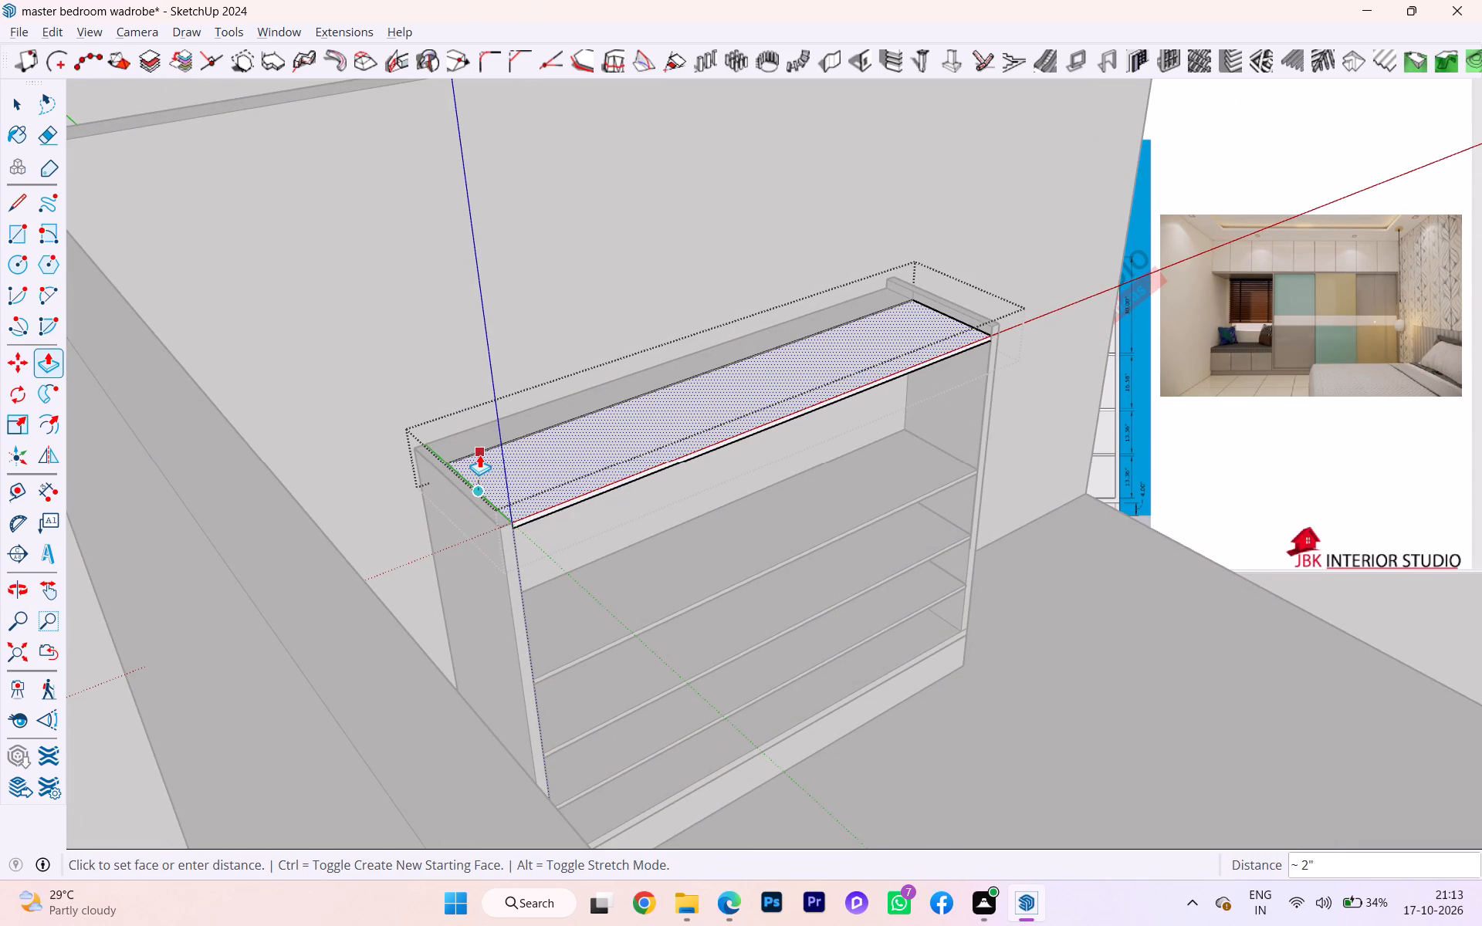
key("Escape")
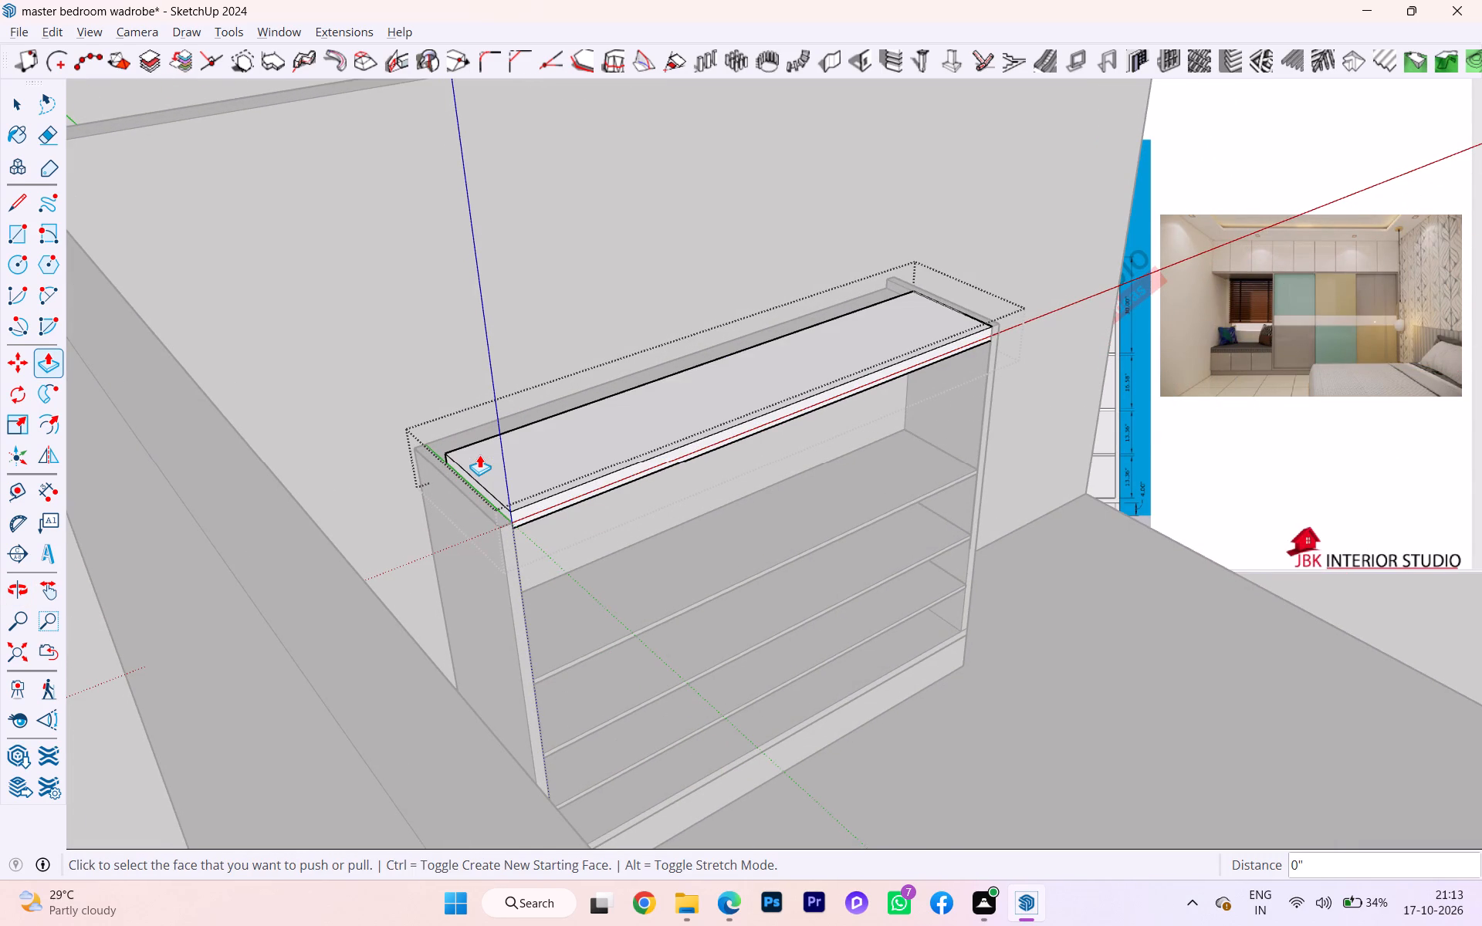
Pull the upper shelf's left end face out 2" to the left side panel's outer edge with Push/Pull.
left_click(15, 106)
scroll(330, 440, "up", 8)
scroll(523, 514, "down", 1)
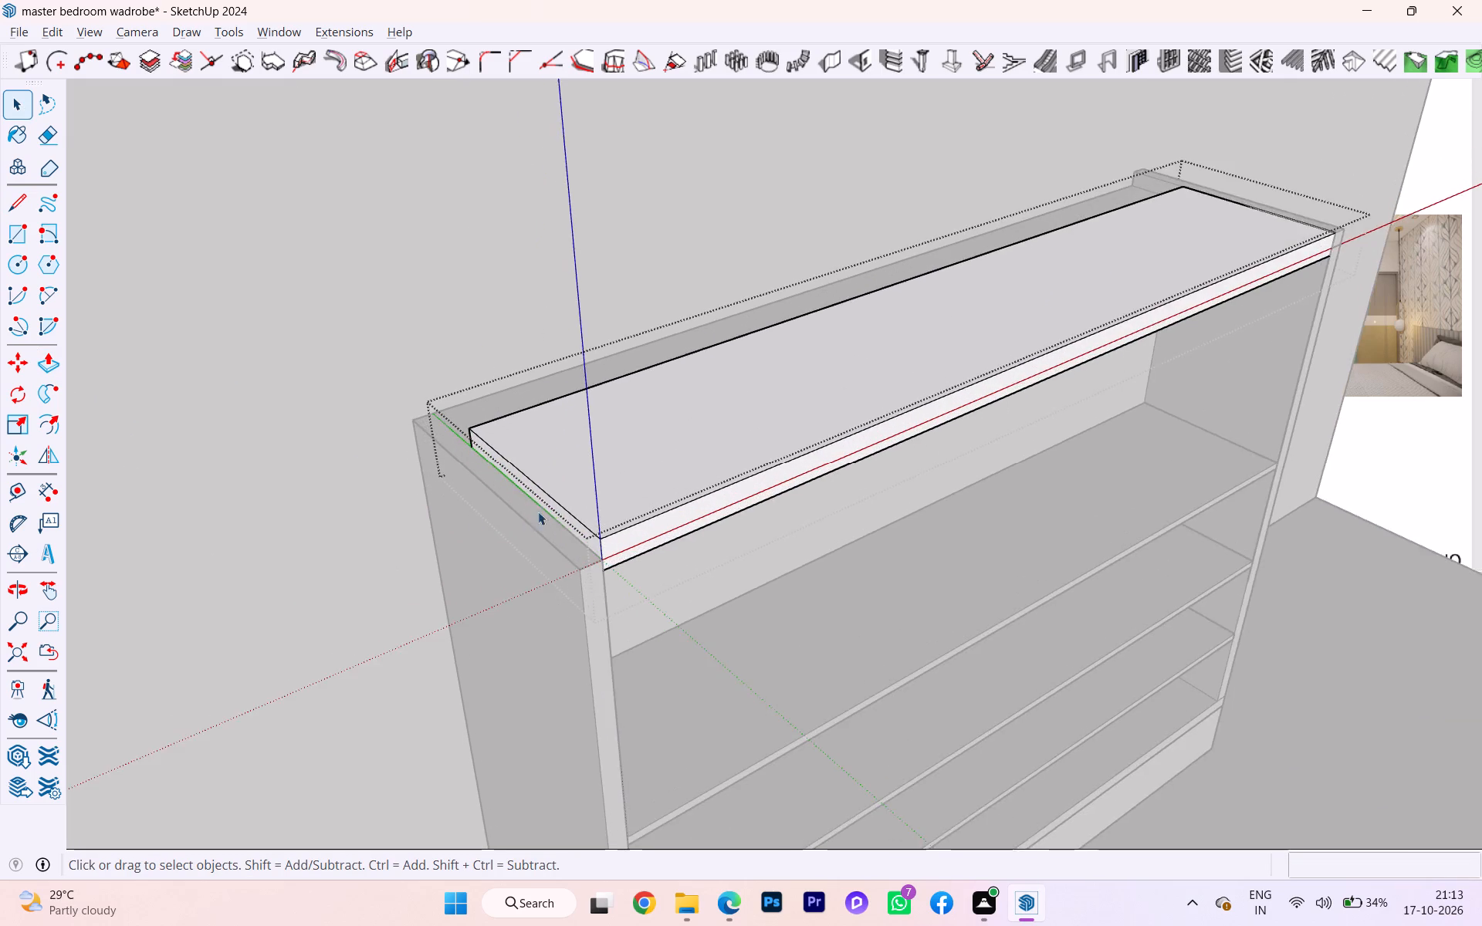
scroll(553, 505, "down", 1)
scroll(553, 505, "up", 5)
scroll(553, 505, "down", 1)
scroll(553, 505, "up", 2)
left_click(556, 522)
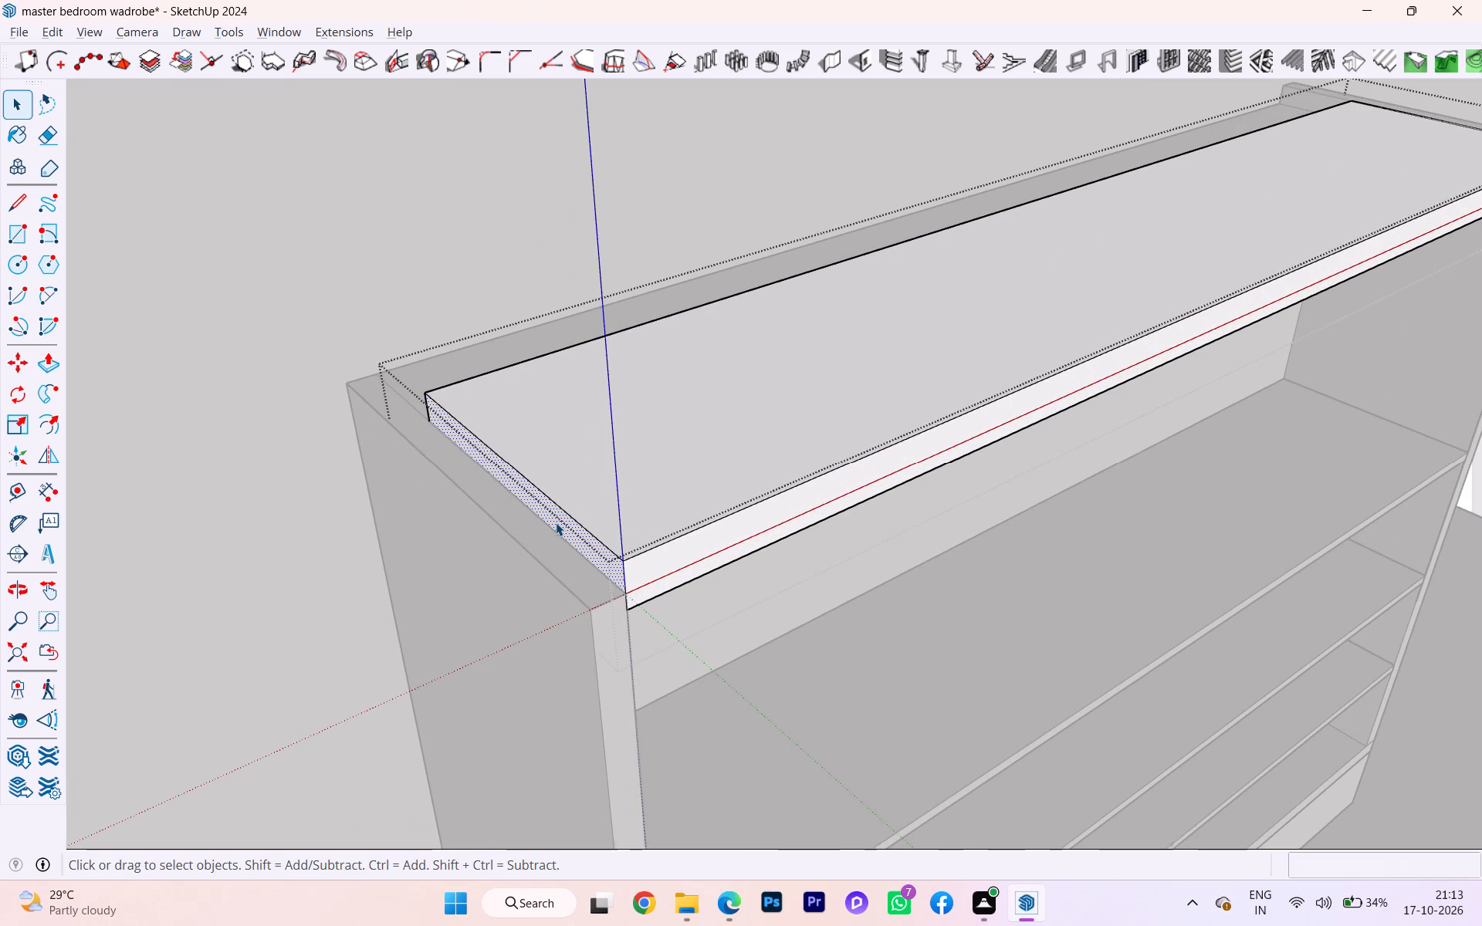
key("p")
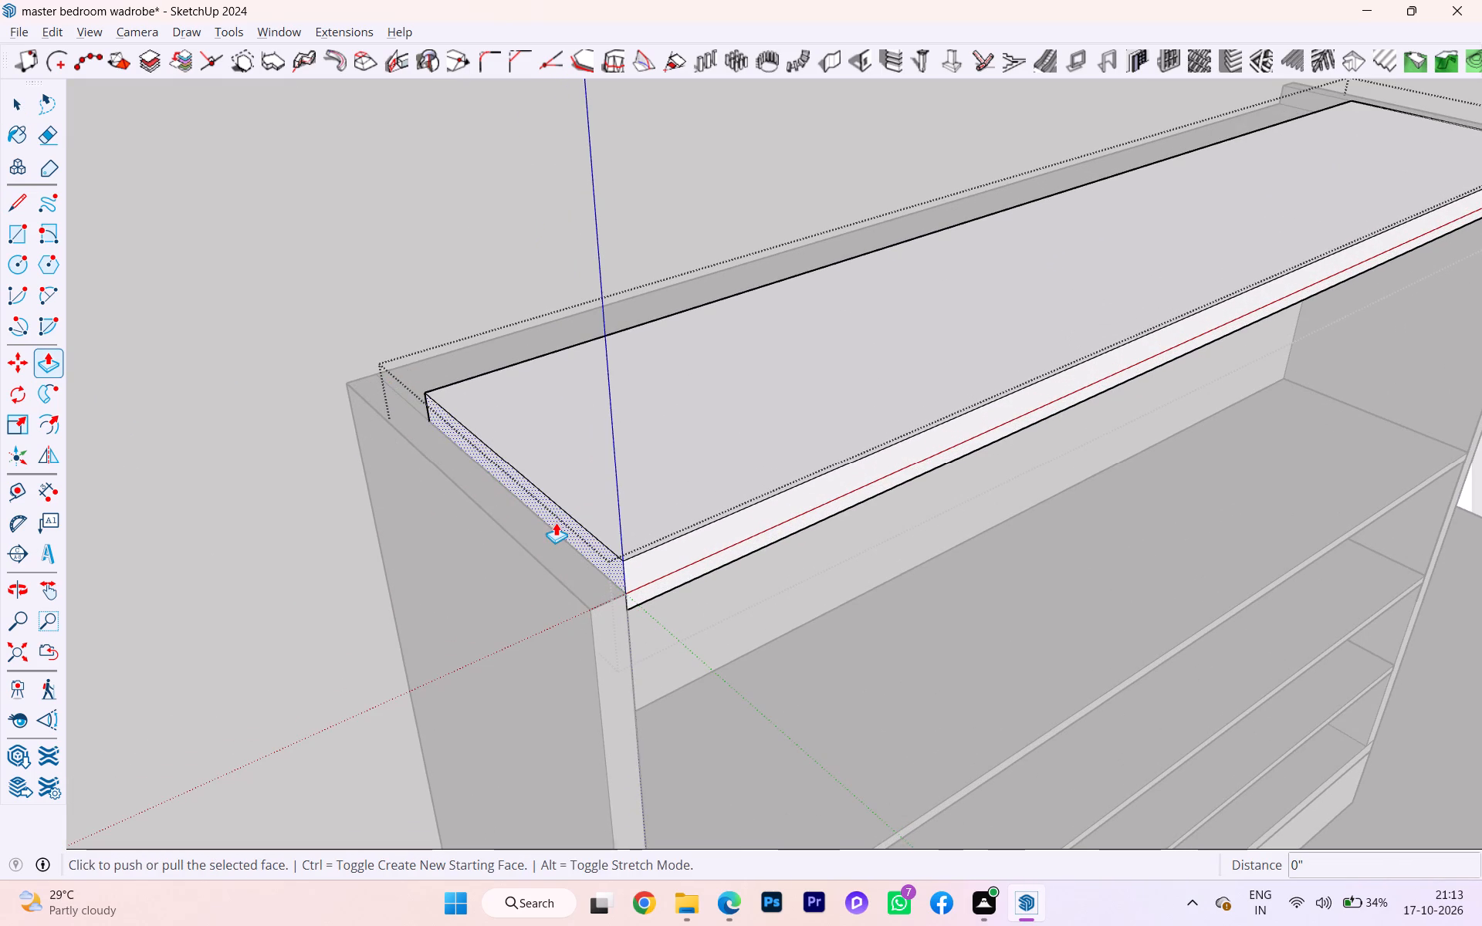
left_click(557, 522)
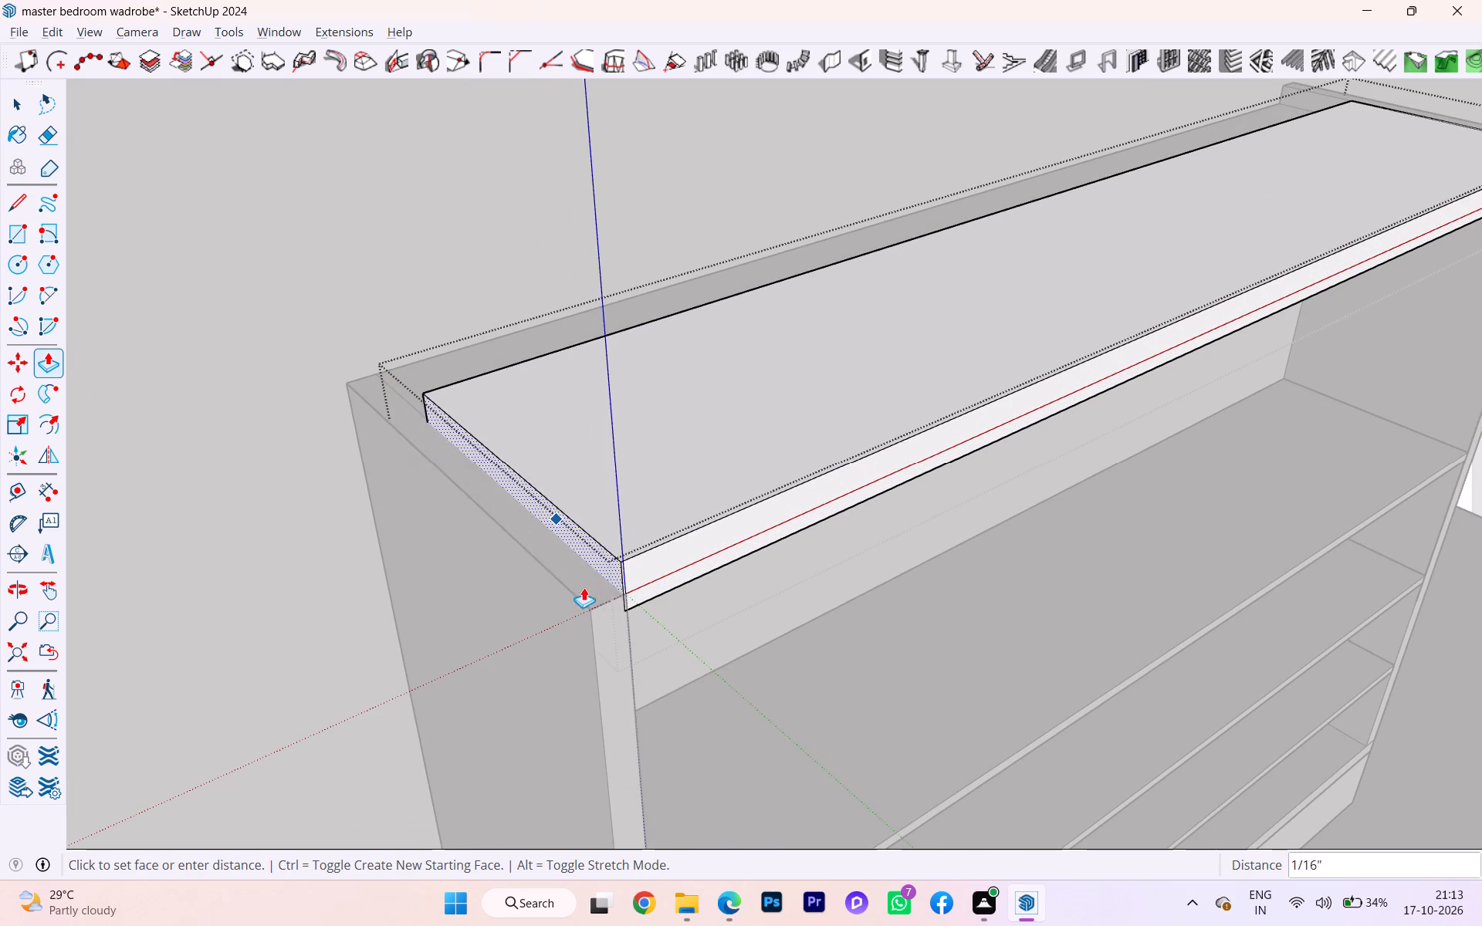
left_click(589, 603)
scroll(662, 587, "down", 1)
middle_click_drag(662, 587, 457, 433)
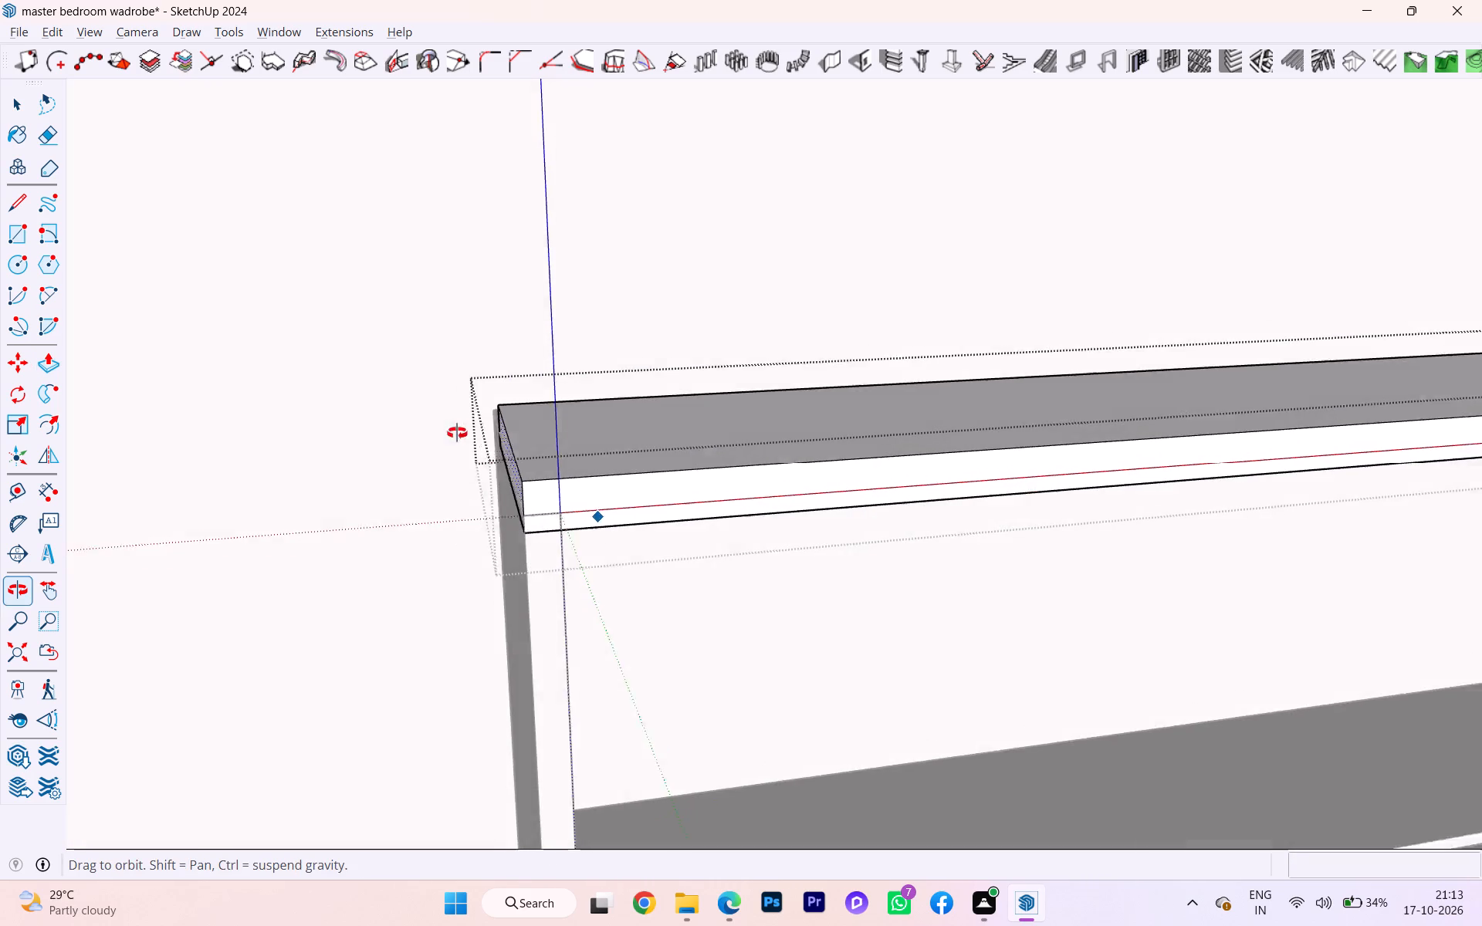
middle_click_drag(457, 433, 453, 429)
scroll(492, 500, "down", 2)
middle_click_drag(497, 513, 585, 621)
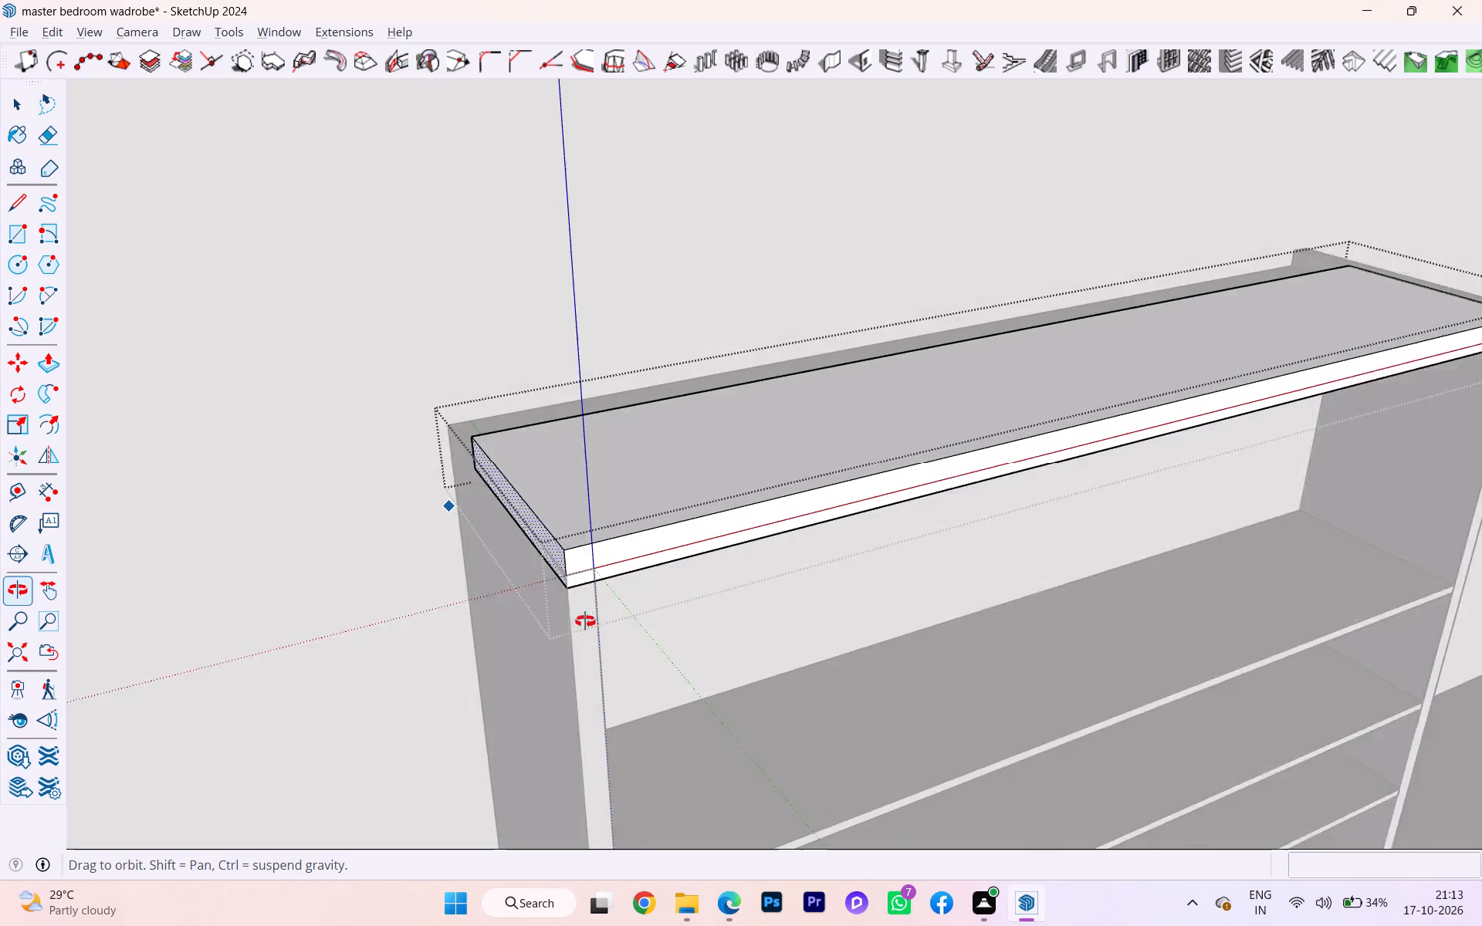
middle_click_drag(585, 621, 558, 620)
scroll(443, 571, "down", 3)
scroll(441, 569, "up", 1)
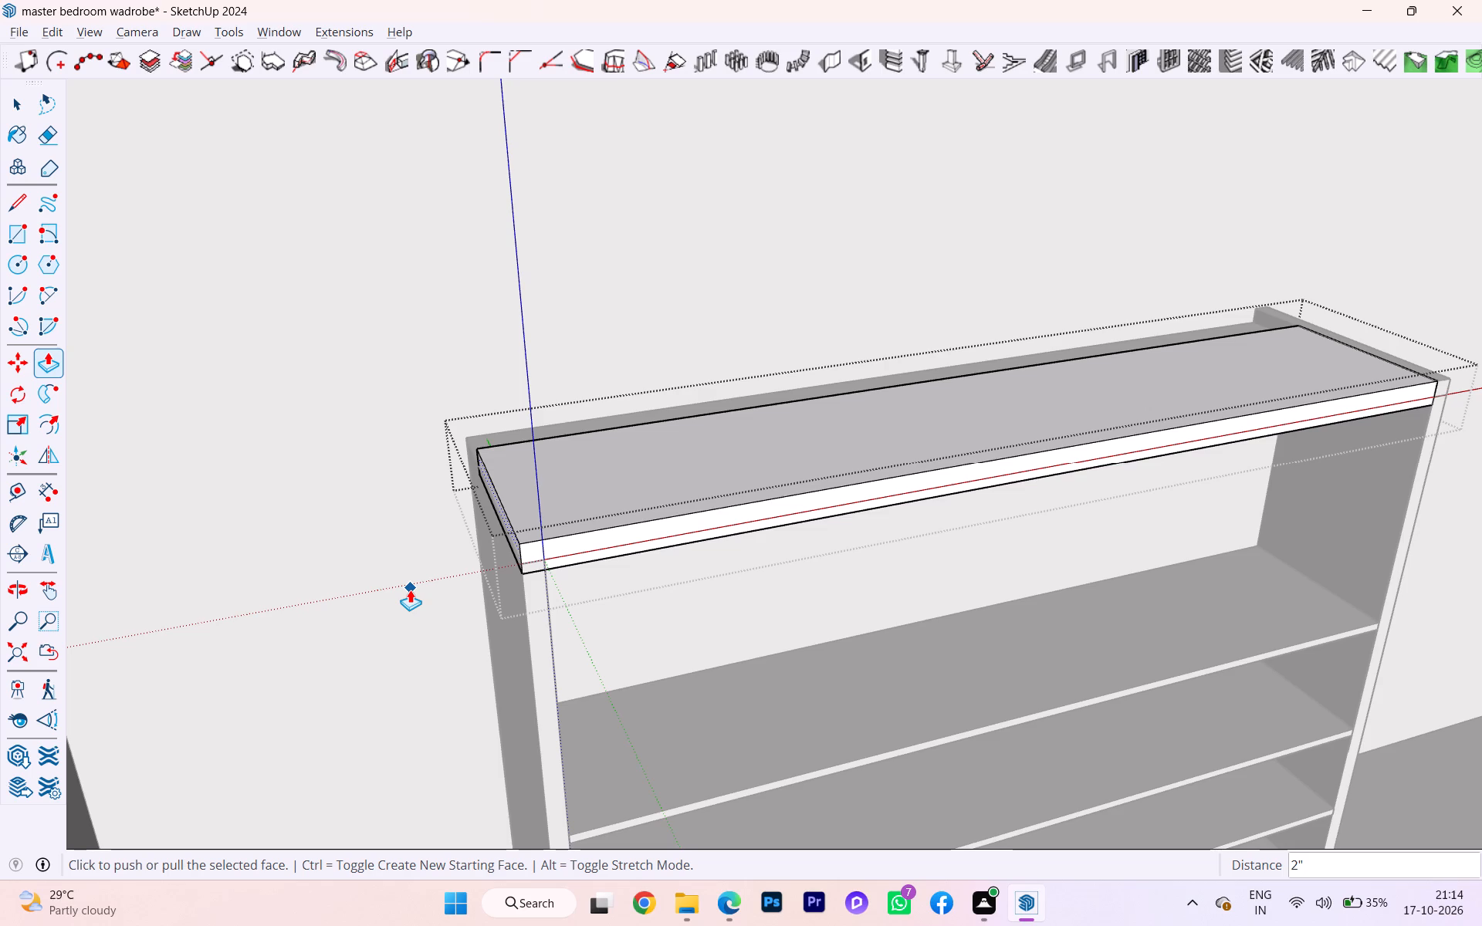
Show the Default Tray.
scroll(410, 590, "down", 2)
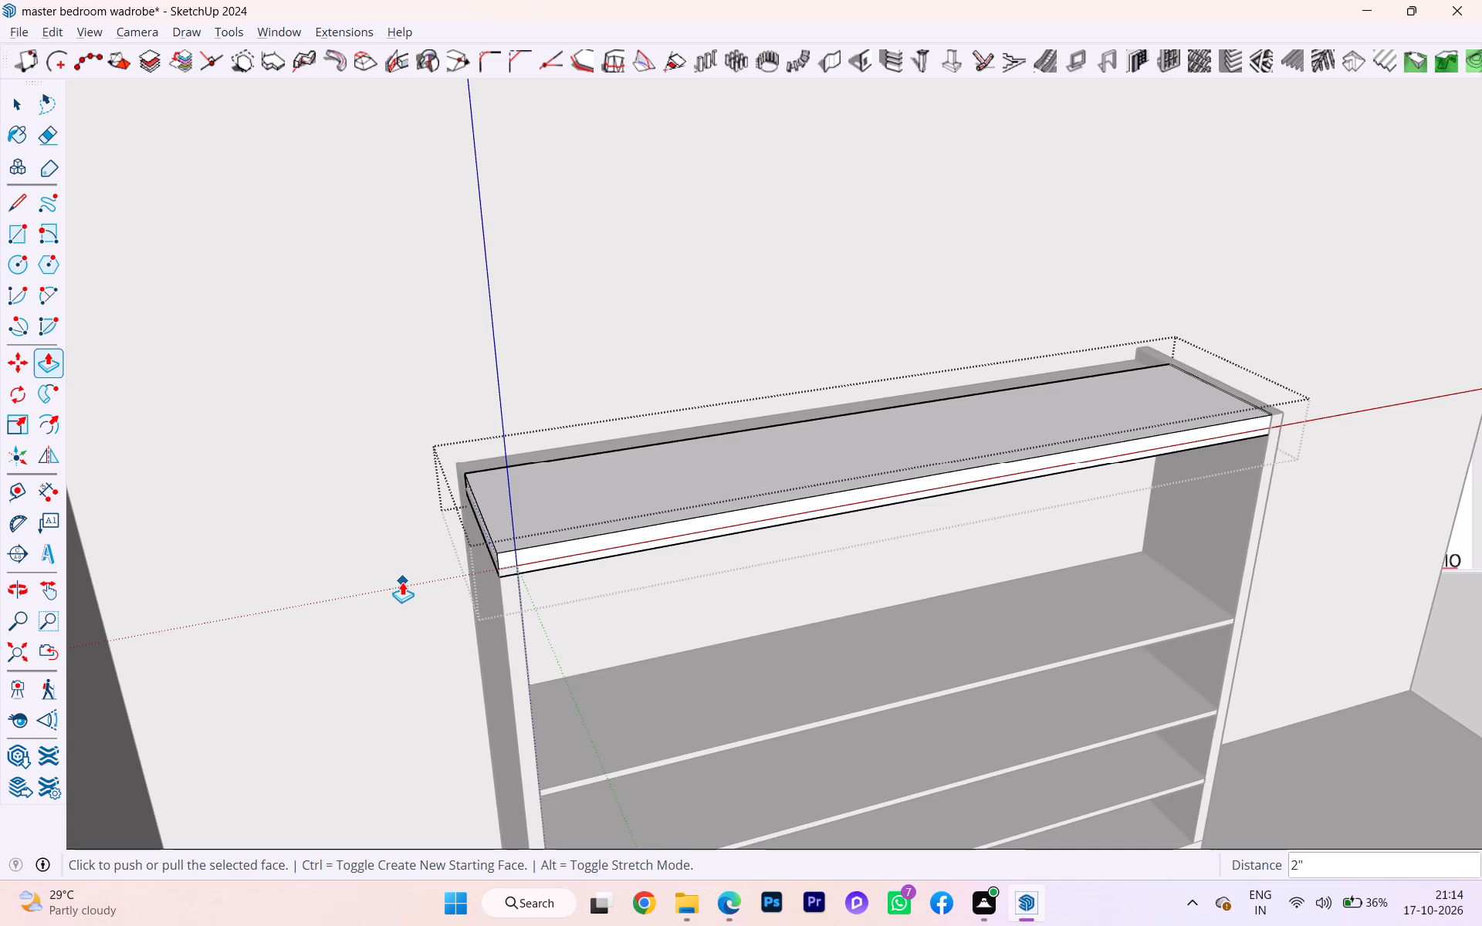
scroll(401, 580, "down", 2)
scroll(382, 538, "up", 2)
scroll(382, 538, "down", 5)
scroll(382, 538, "up", 1)
scroll(391, 546, "down", 4)
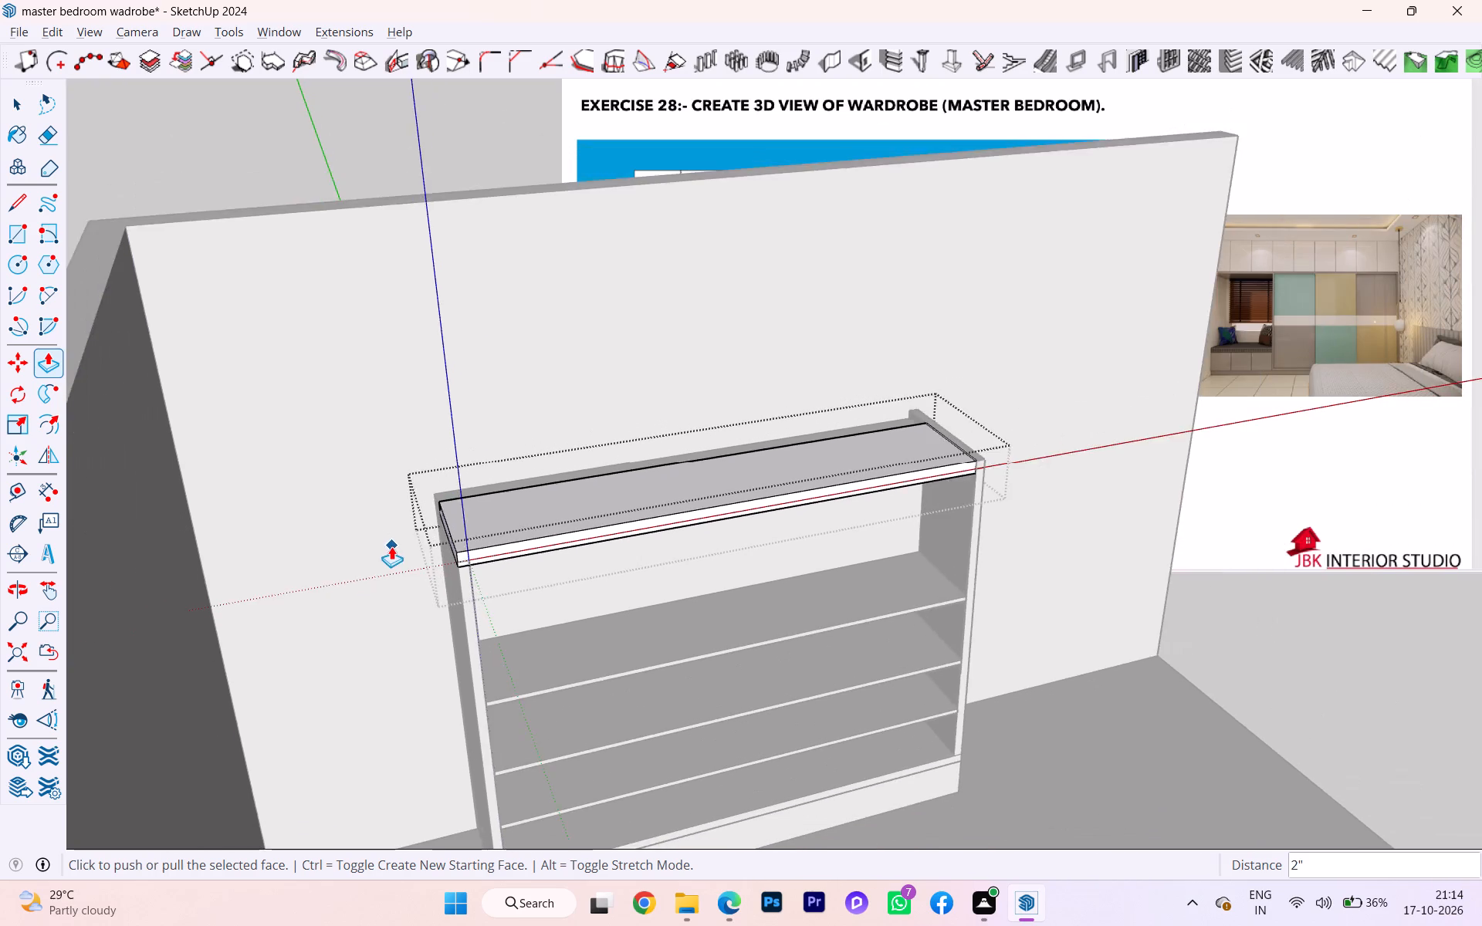
scroll(391, 546, "down", 2)
scroll(395, 547, "up", 2)
scroll(397, 548, "down", 2)
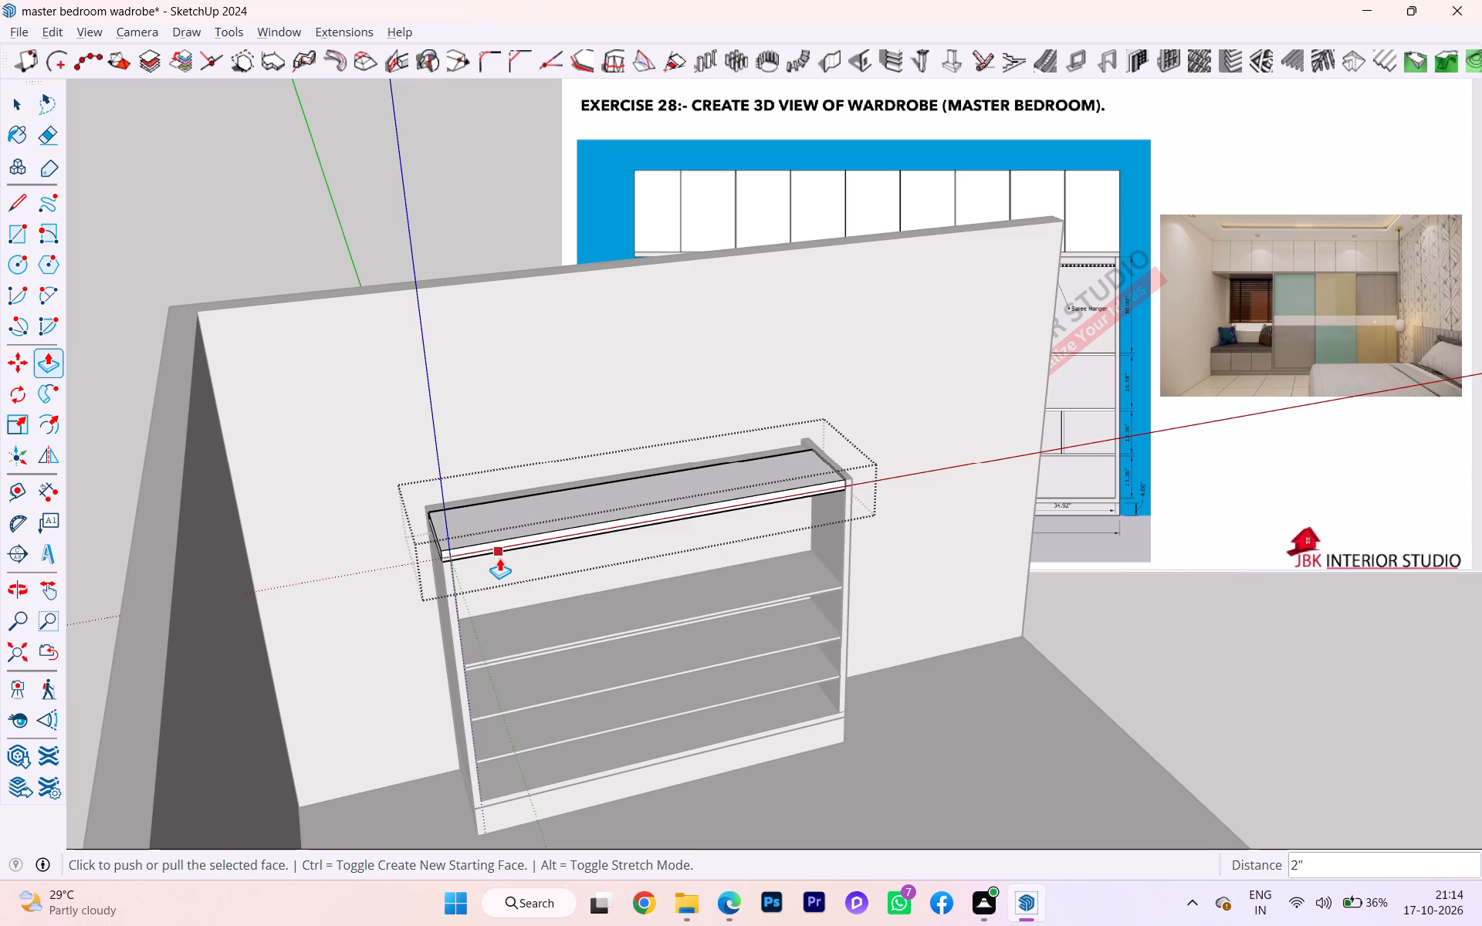
scroll(385, 457, "down", 5)
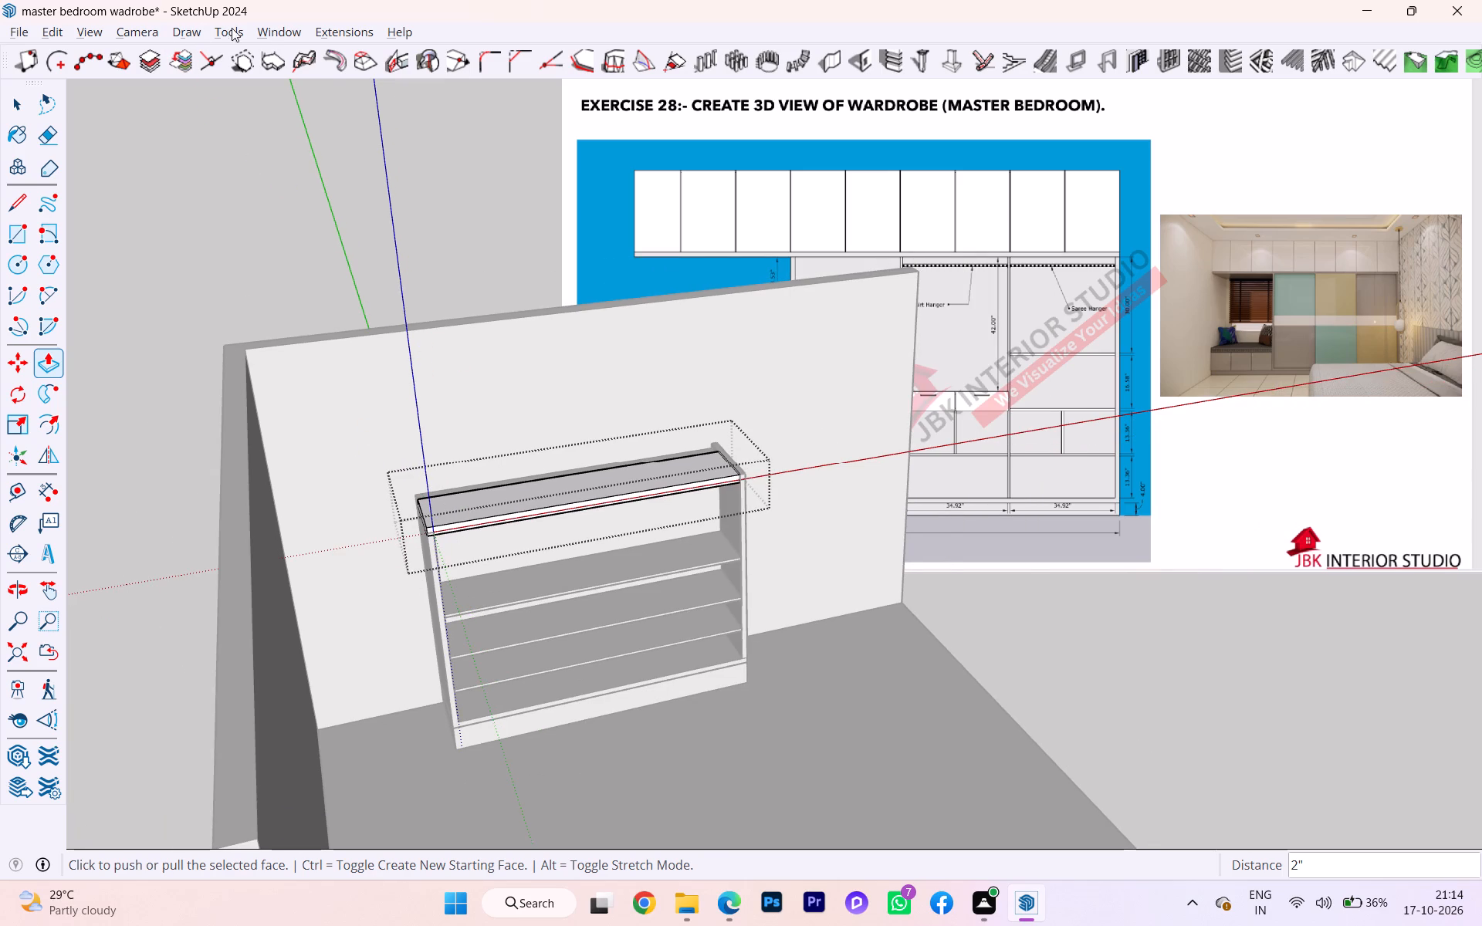
left_click(266, 28)
left_click(288, 52)
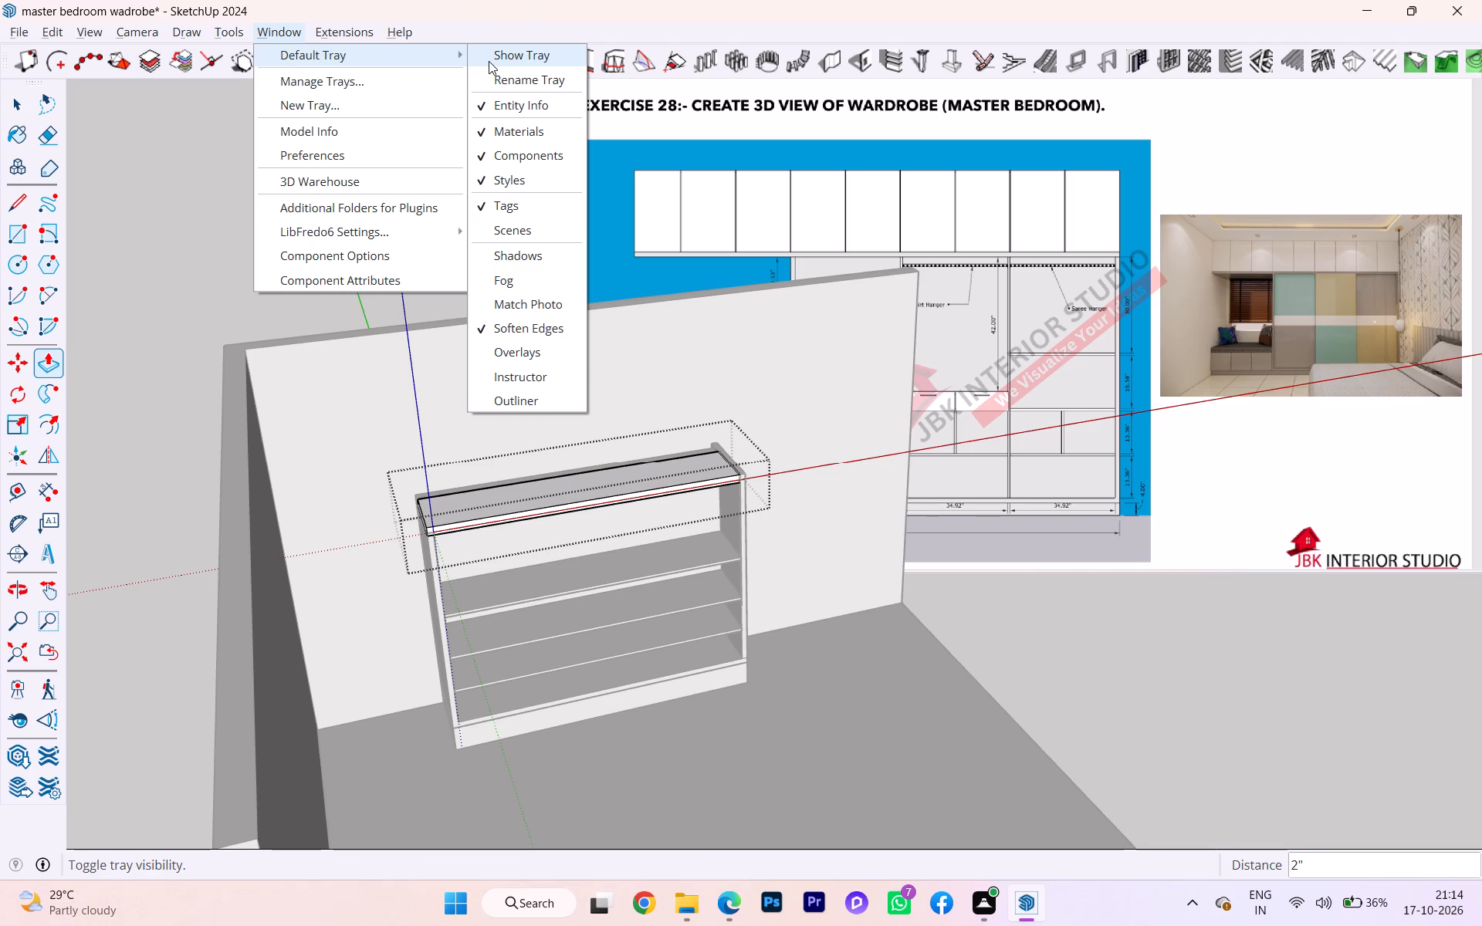
left_click(489, 61)
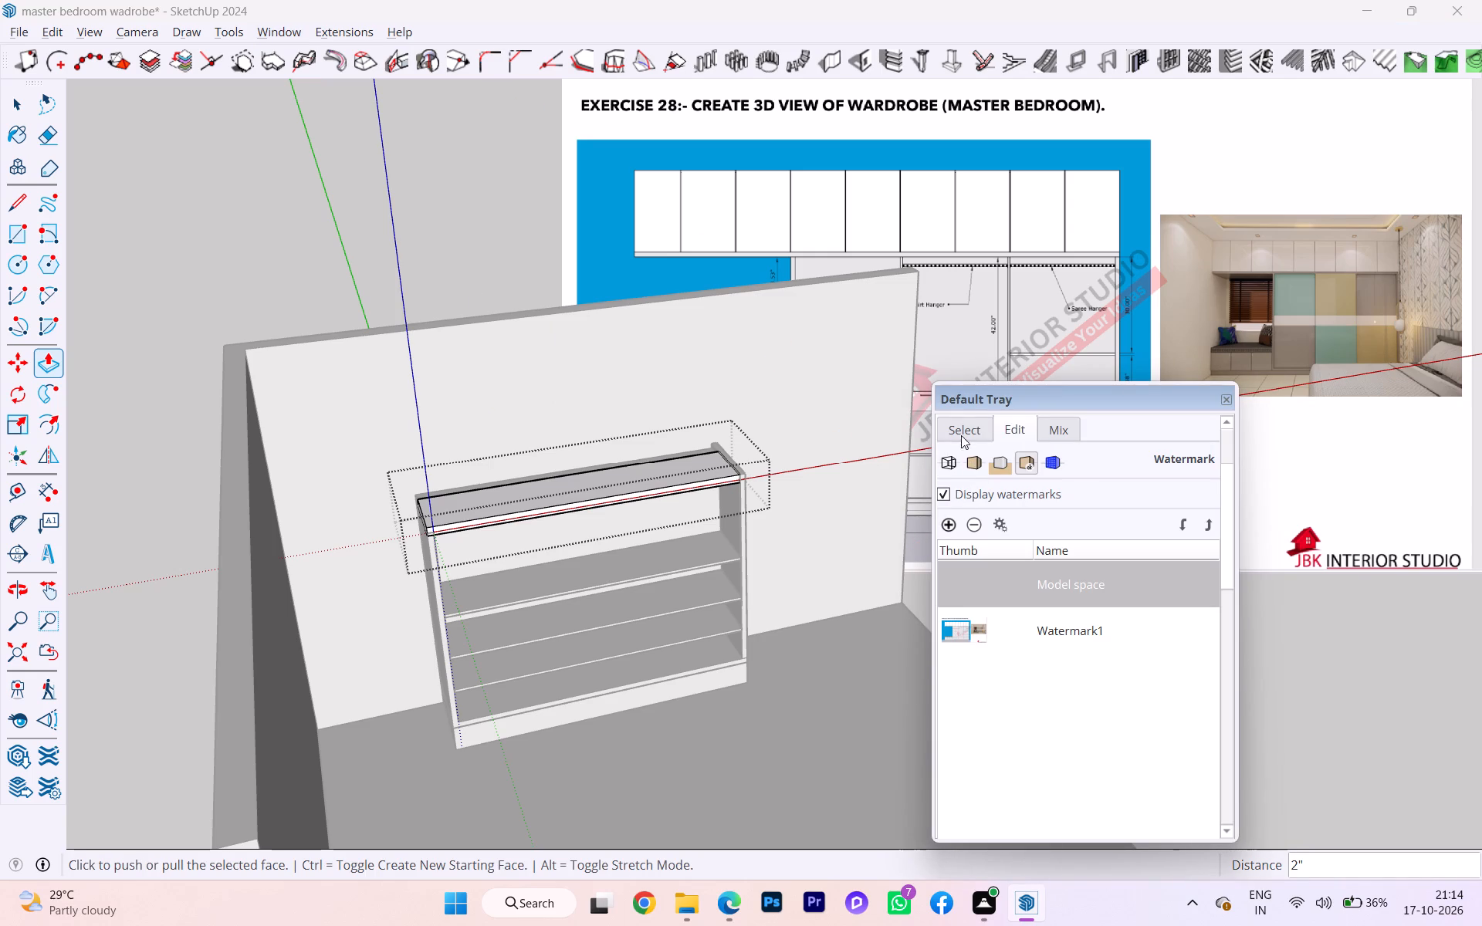
Make the cupboard and wall 01 tags visible, keep slab hidden, and close the top panel's group.
scroll(966, 436, "up", 2)
scroll(966, 436, "down", 1)
scroll(966, 436, "up", 1)
left_click(956, 421)
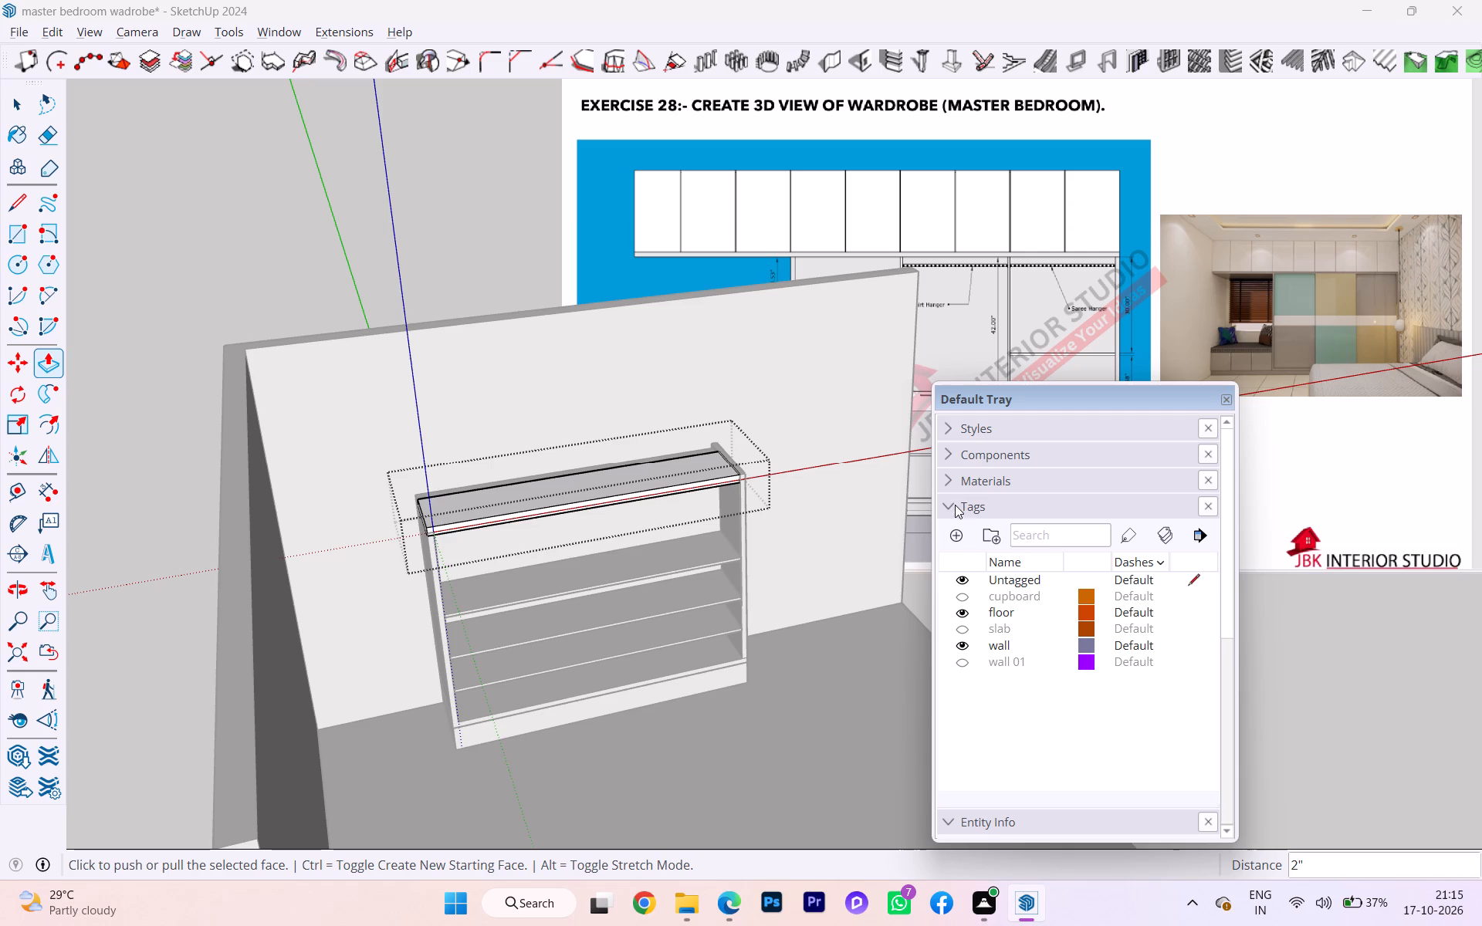
left_click(964, 596)
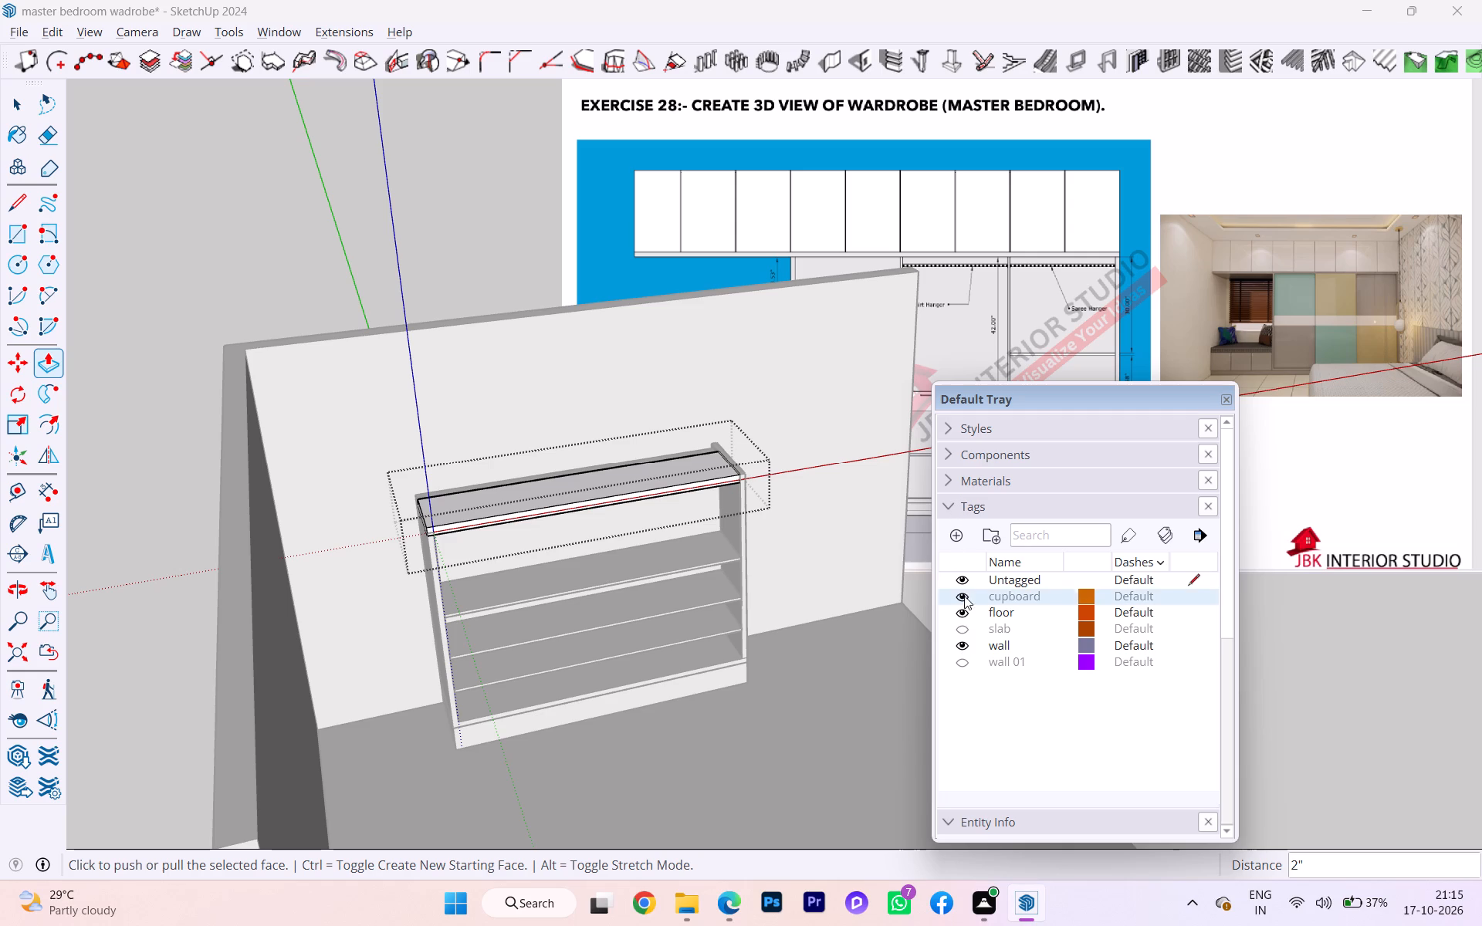
left_click(958, 624)
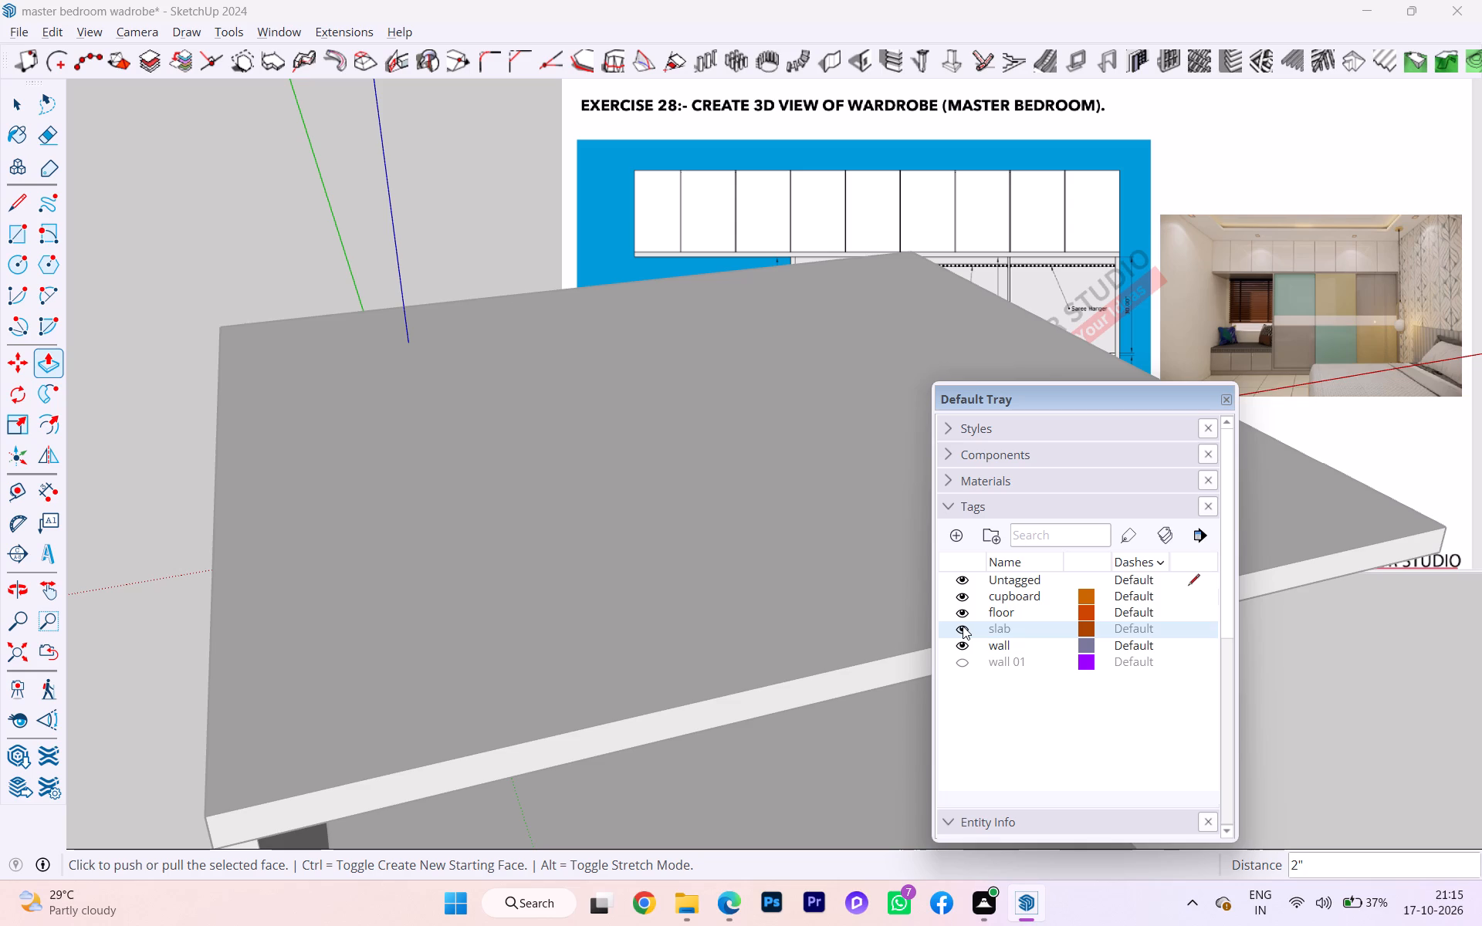
left_click(966, 657)
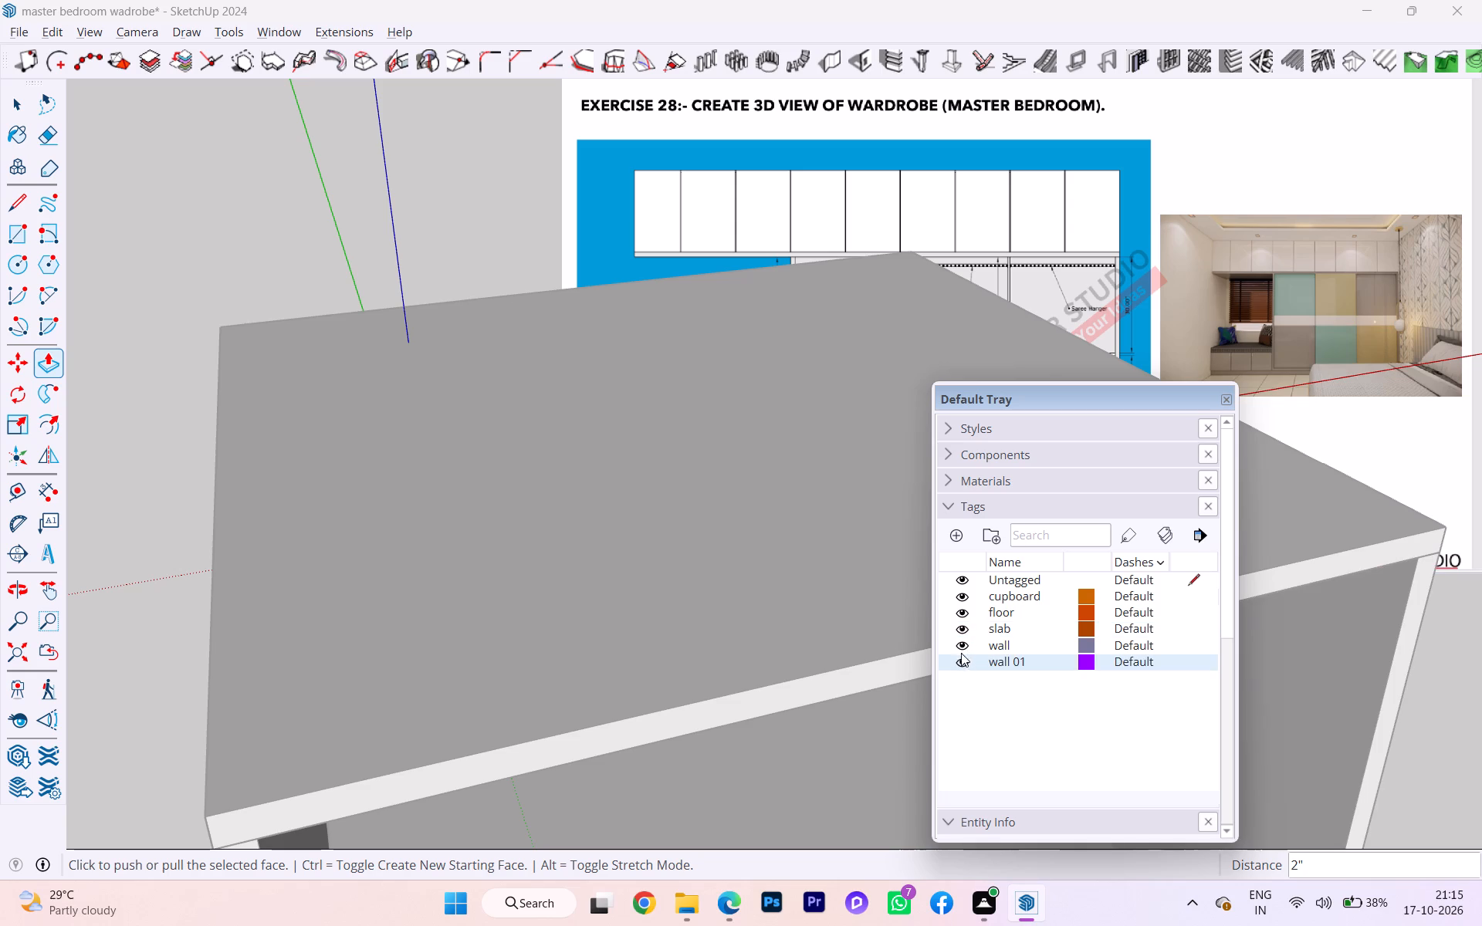
left_click(964, 630)
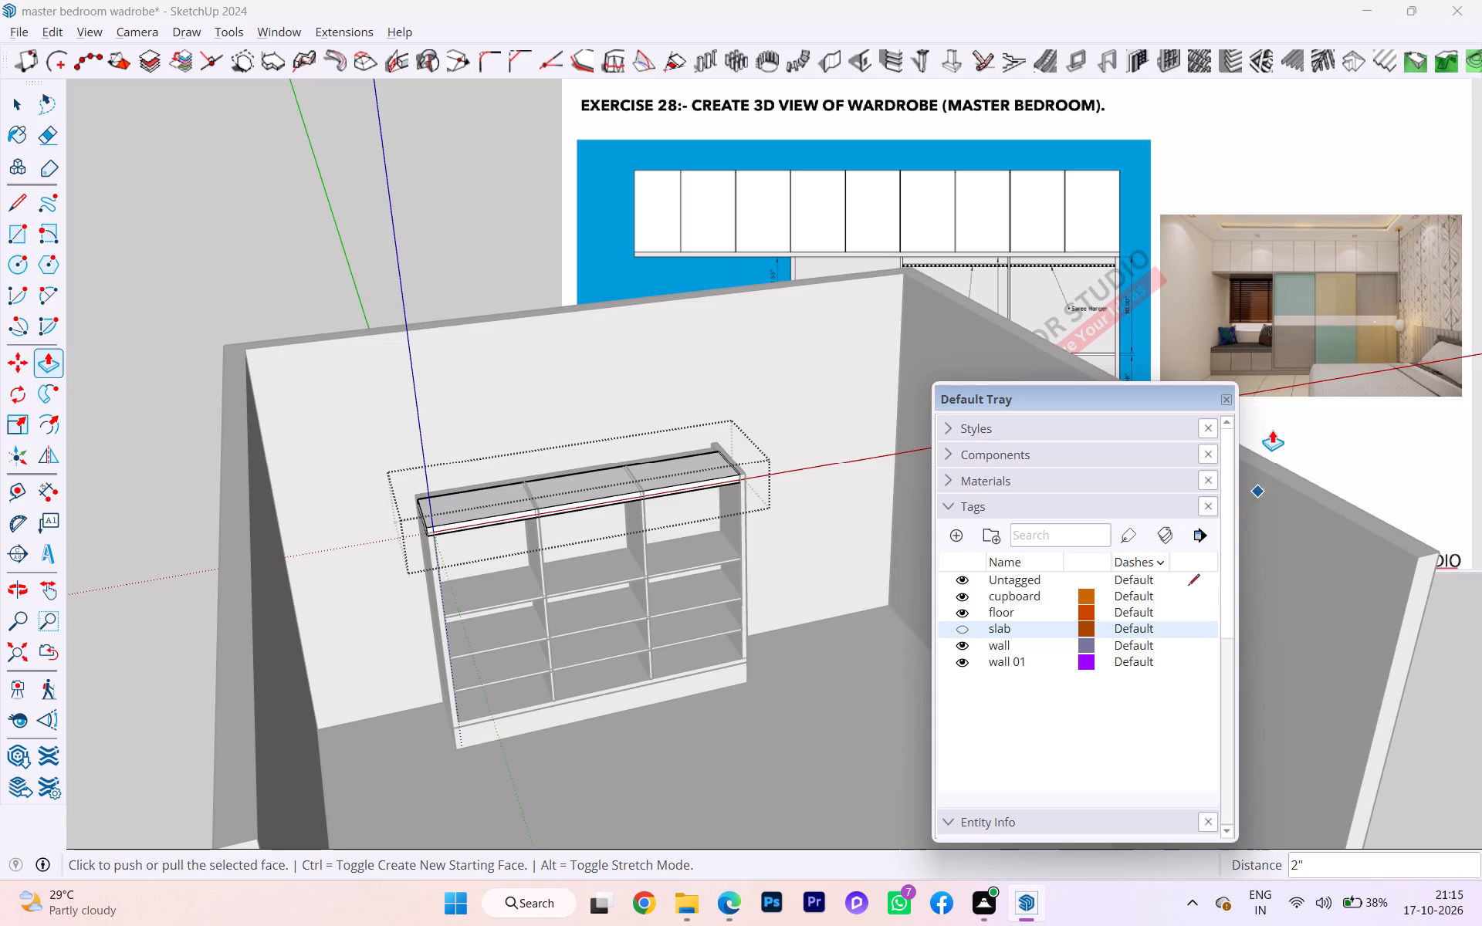
left_click(22, 111)
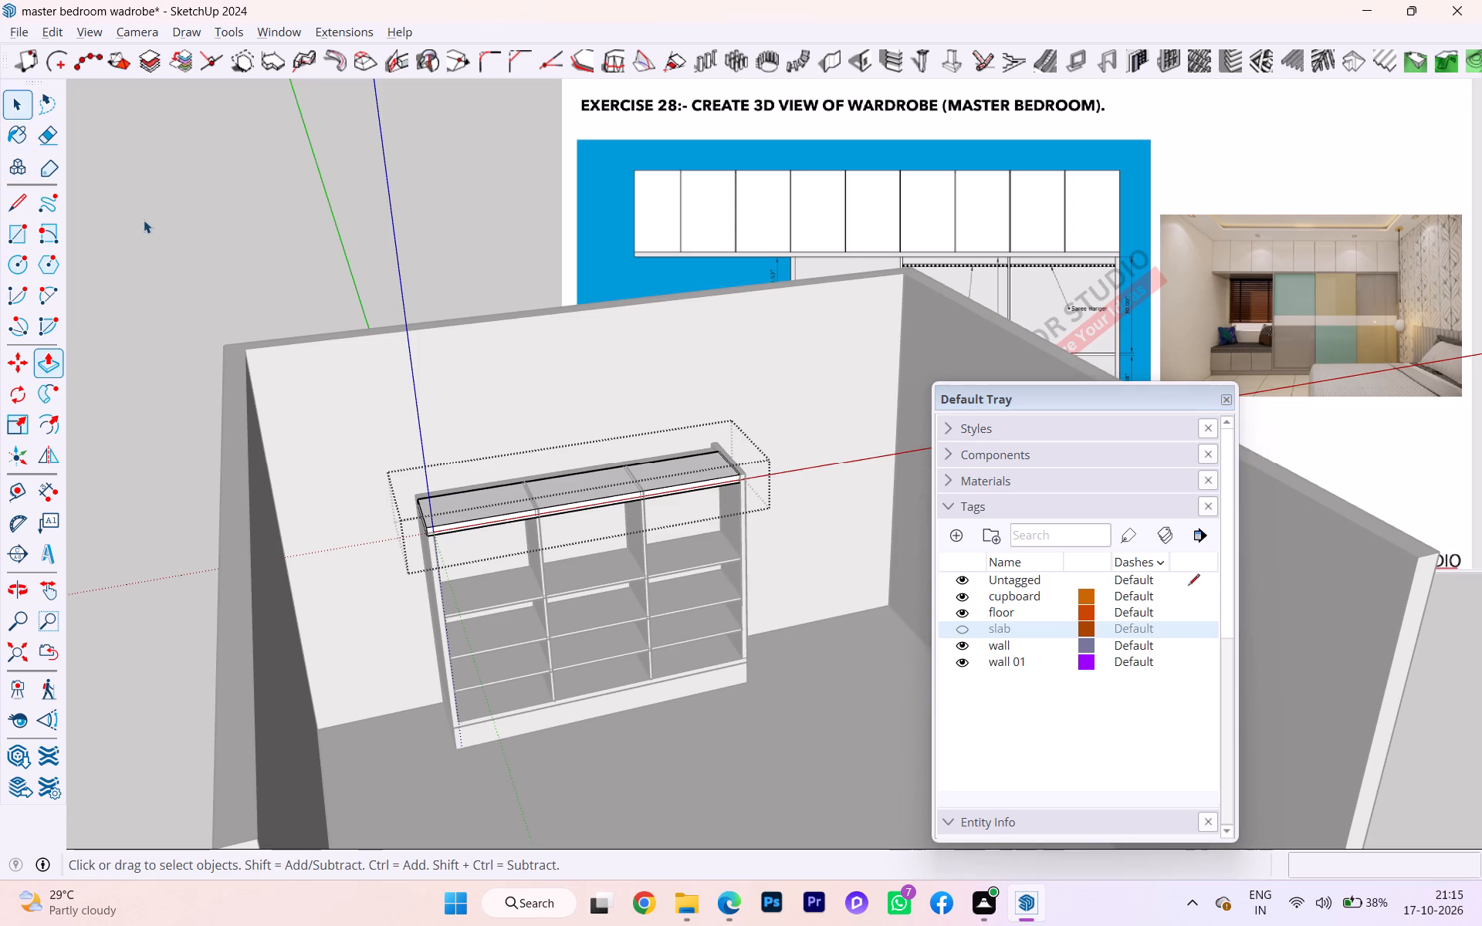
left_click(155, 231)
Measure the height from the top panel's upper front edge at the right side panel down to the first shelf below with Dimension.
scroll(526, 469, "up", 2)
scroll(445, 488, "up", 4)
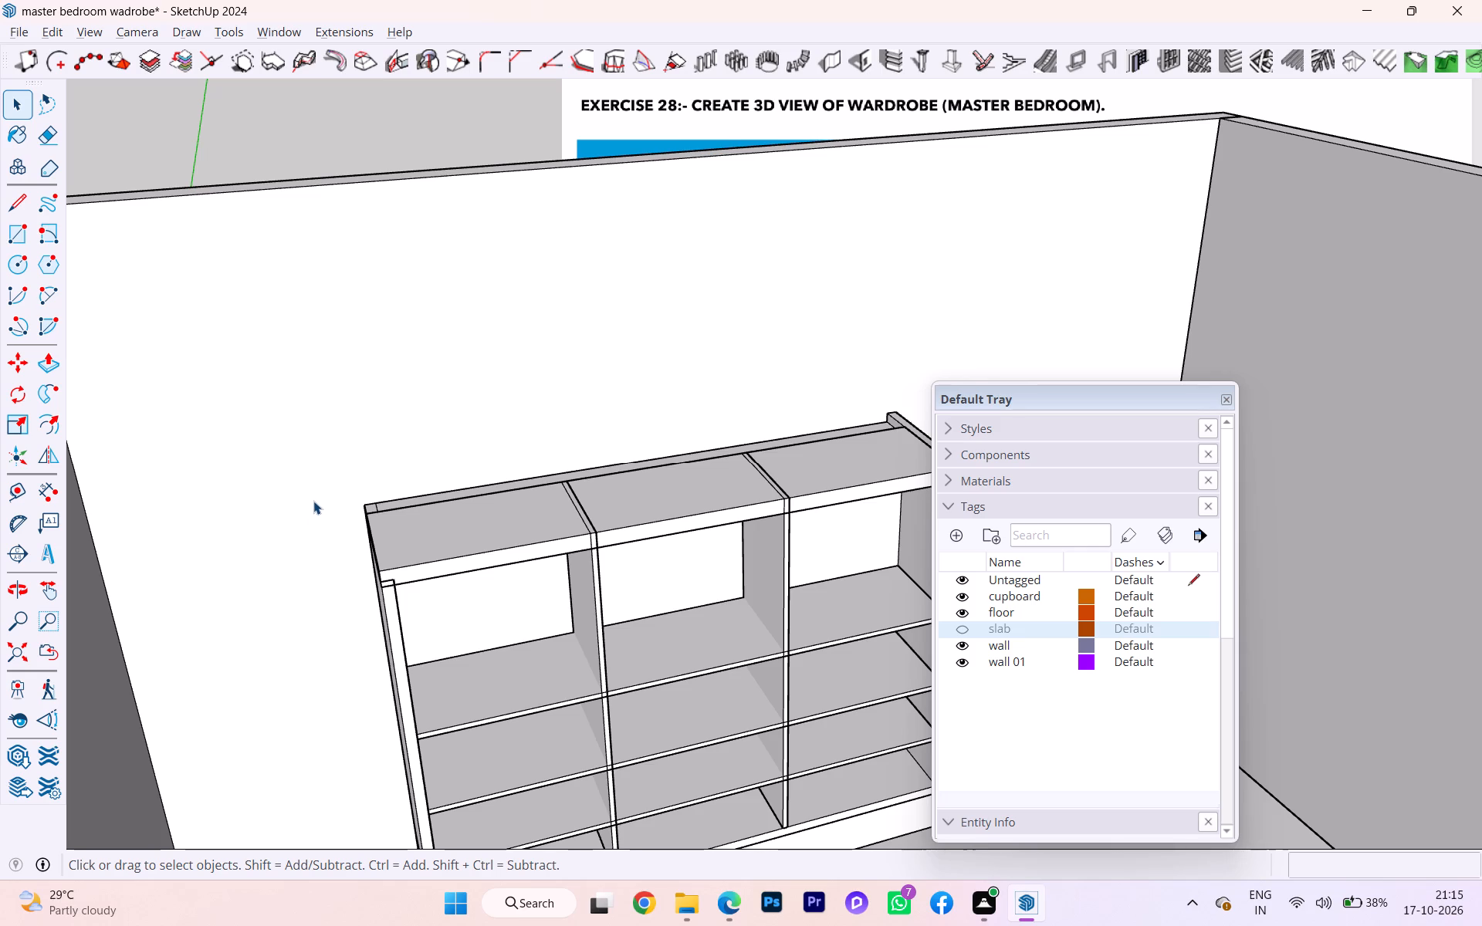
scroll(313, 504, "down", 2)
middle_click_drag(316, 515, 131, 440)
scroll(322, 502, "up", 1)
scroll(323, 502, "down", 1)
scroll(323, 502, "up", 4)
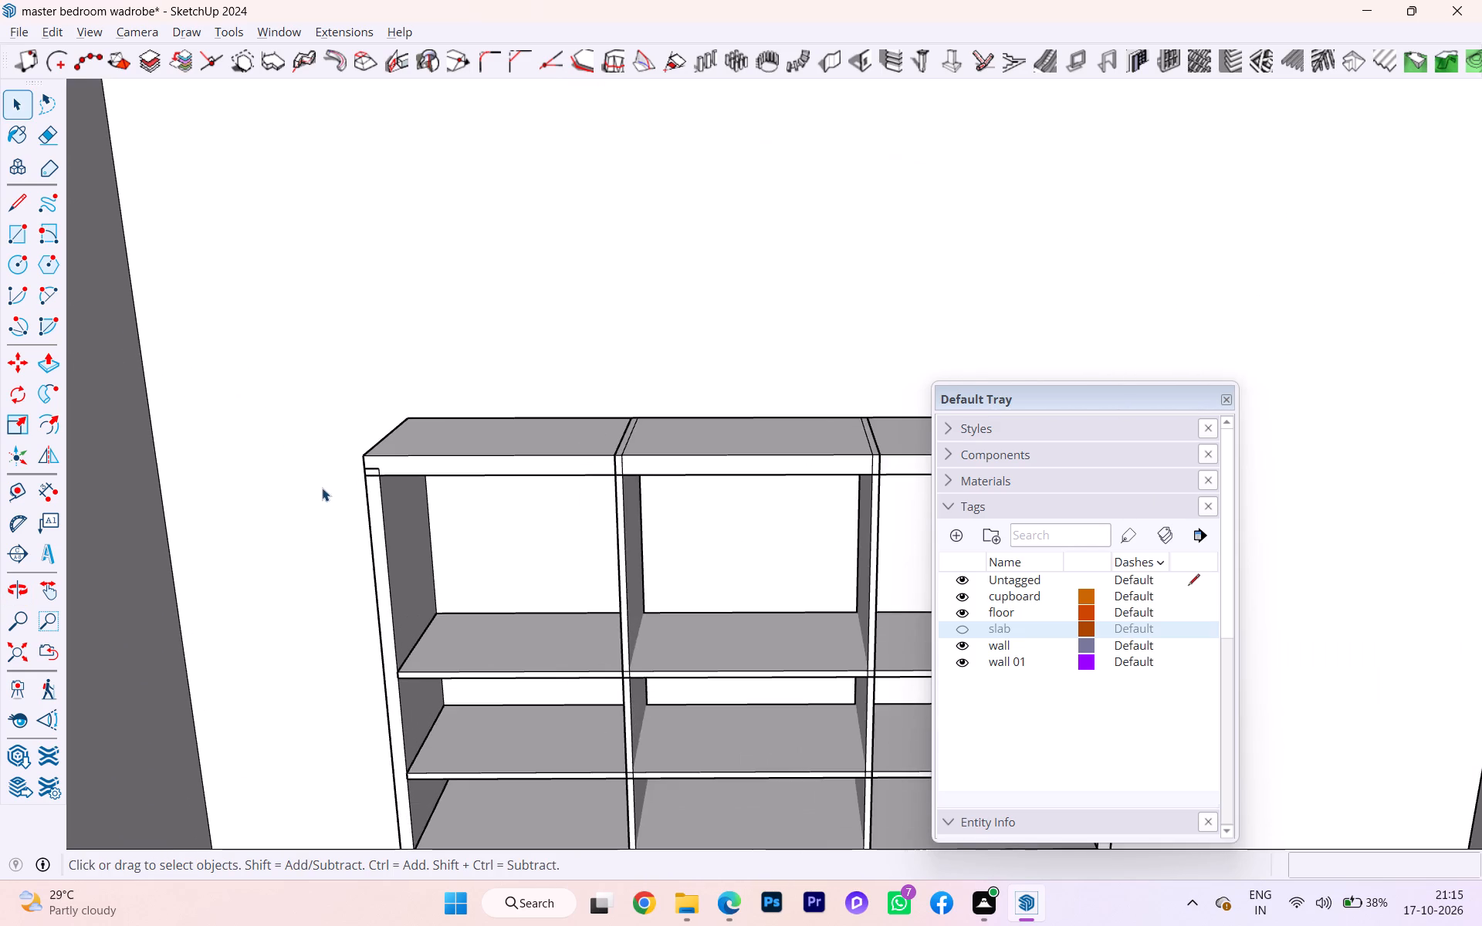
scroll(208, 461, "down", 3)
scroll(195, 461, "up", 1)
scroll(194, 461, "down", 4)
scroll(188, 460, "up", 2)
scroll(188, 460, "down", 1)
scroll(530, 468, "down", 1)
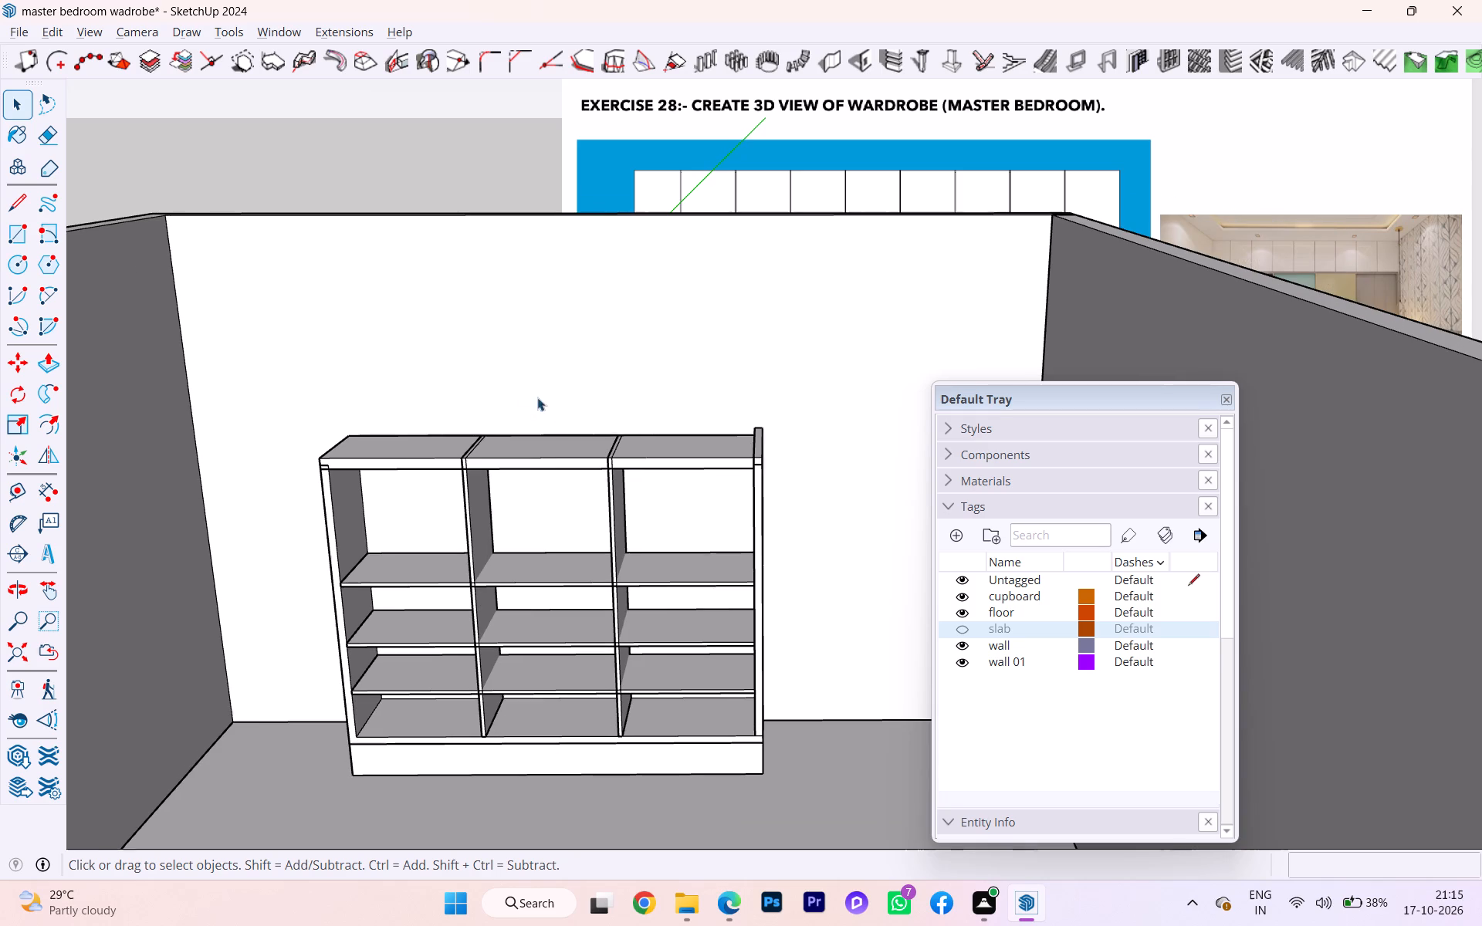
key("space")
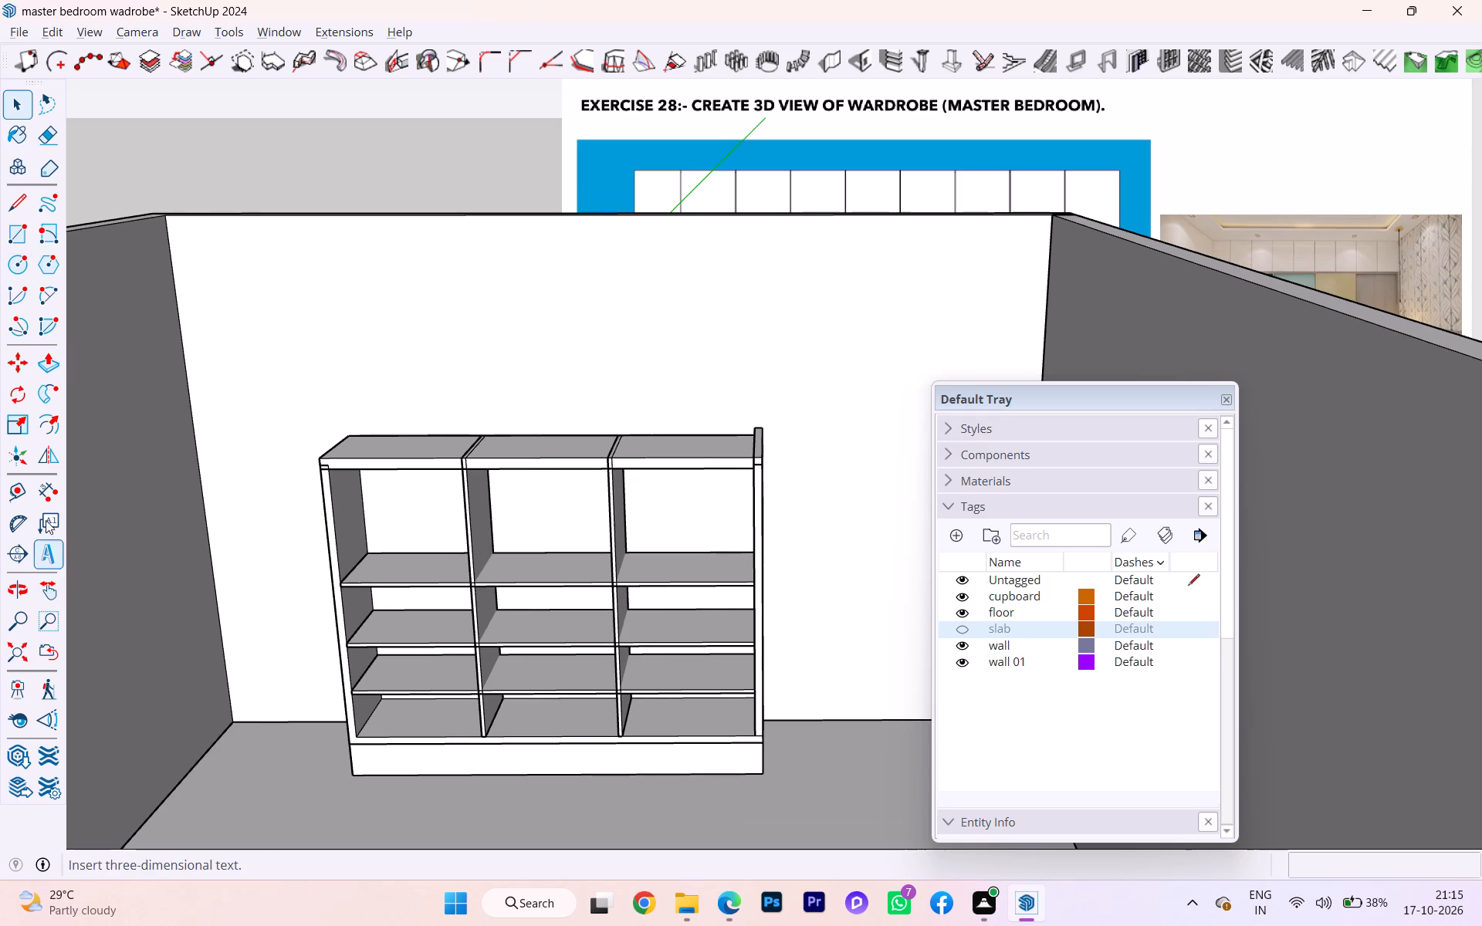
left_click(50, 495)
scroll(736, 487, "up", 4)
scroll(781, 434, "up", 1)
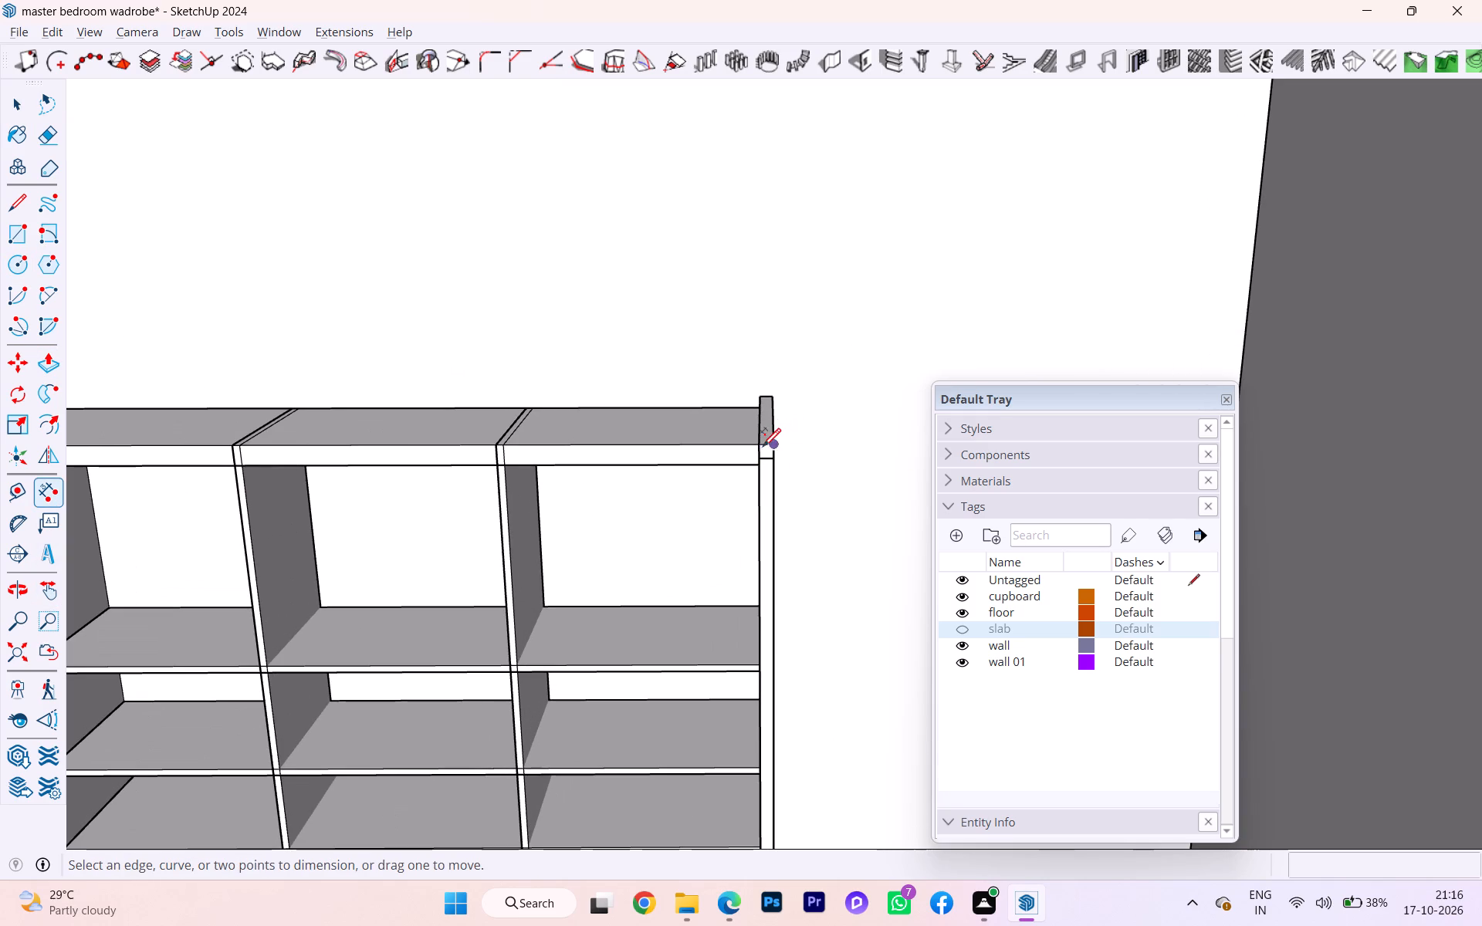
left_click(763, 444)
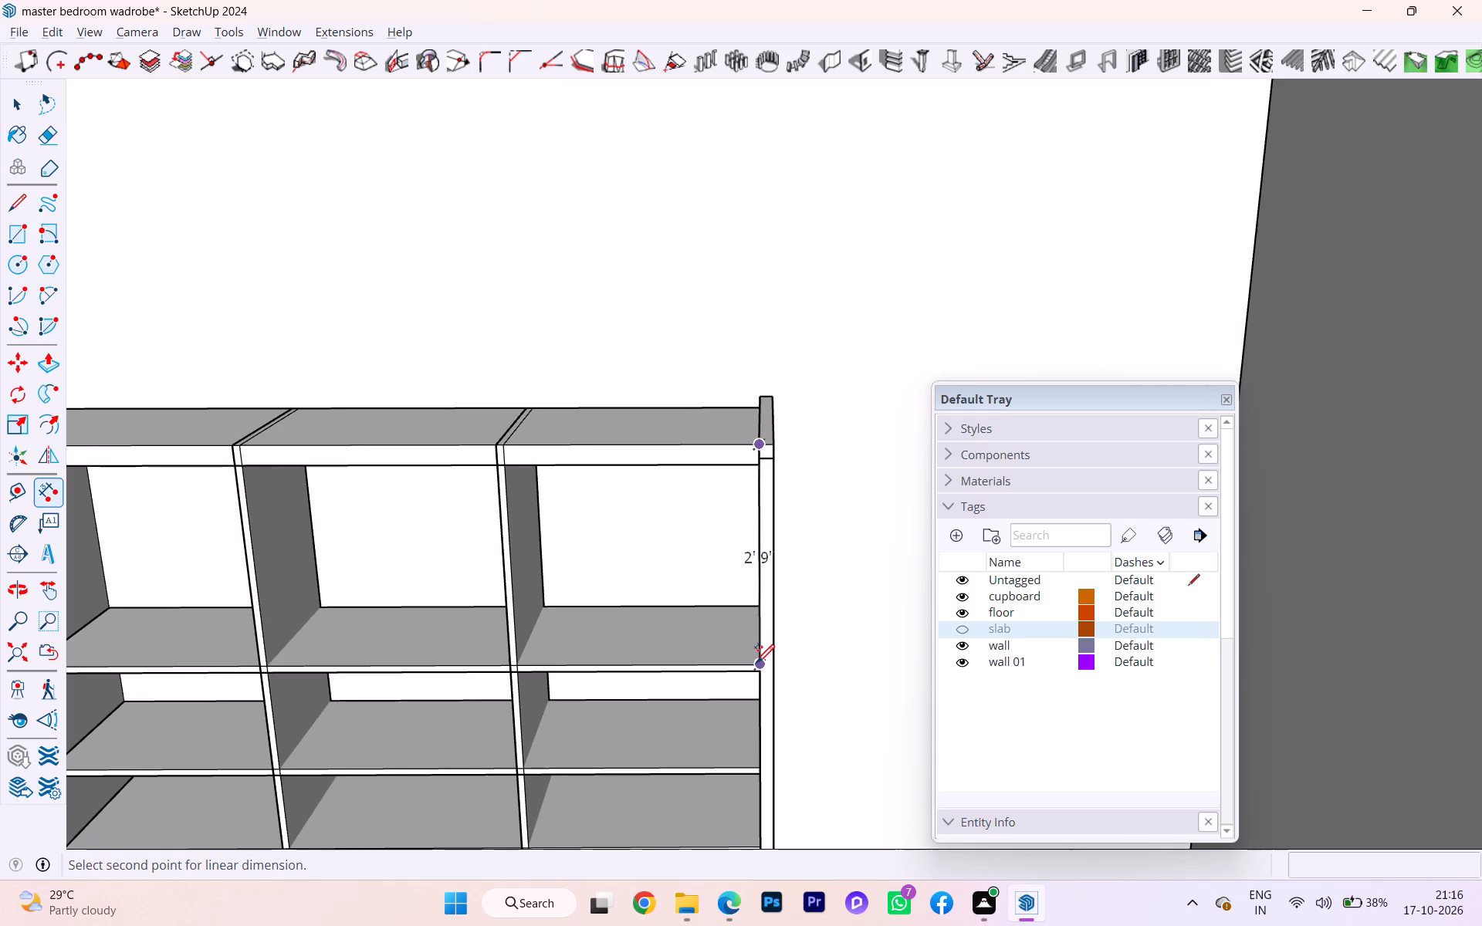
left_click(756, 661)
key("Escape")
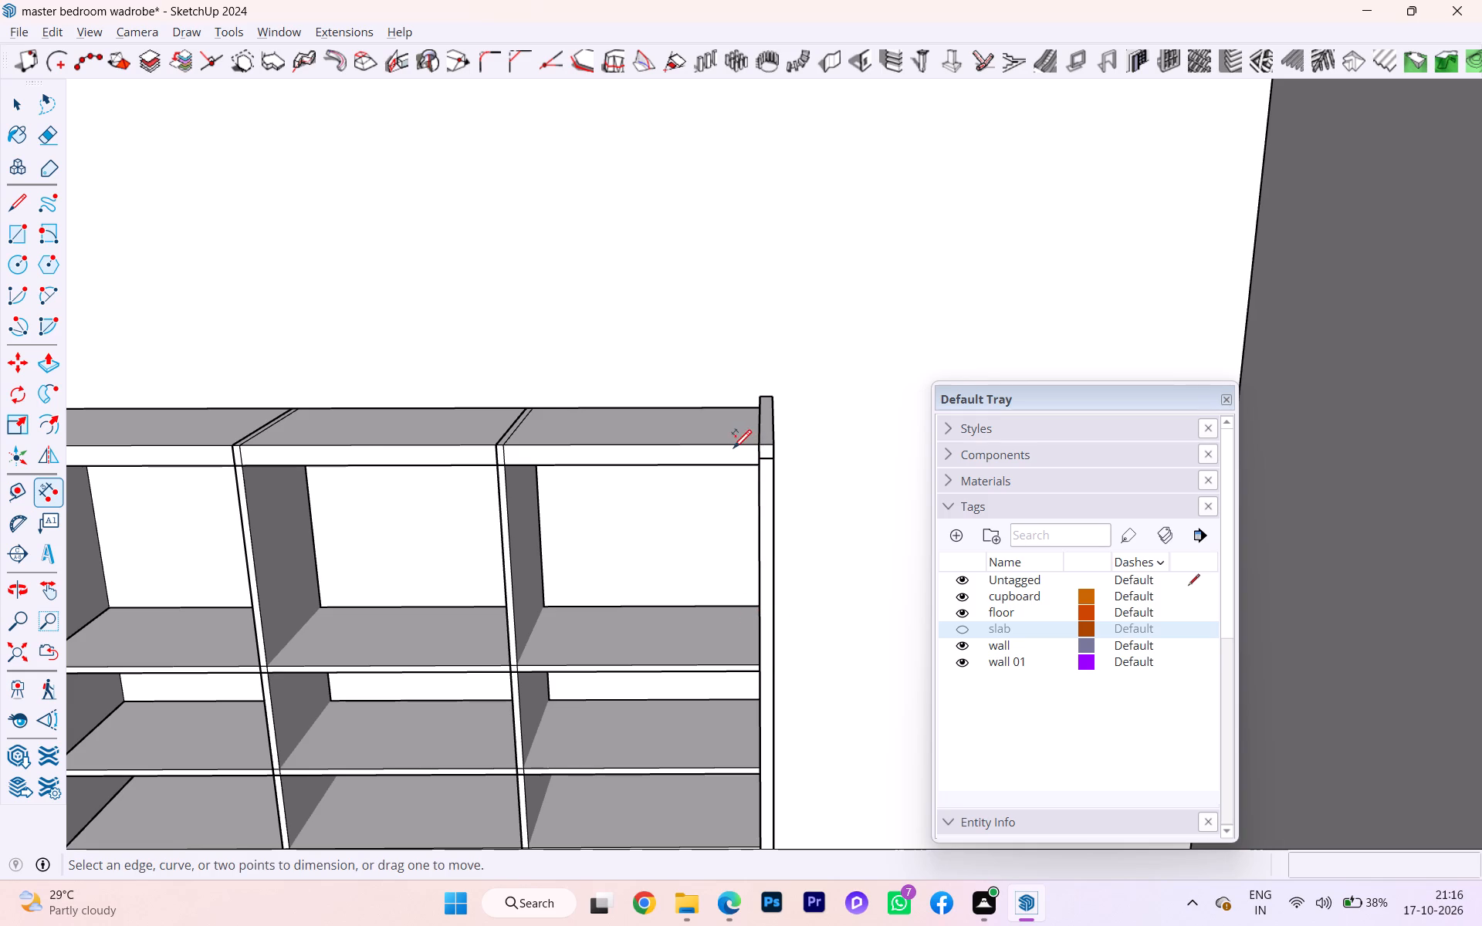
Open the right vertical divider's group and push its top face down about 3 3/4", out of the top panel.
scroll(721, 460, "down", 1)
scroll(562, 476, "down", 1)
scroll(546, 444, "up", 2)
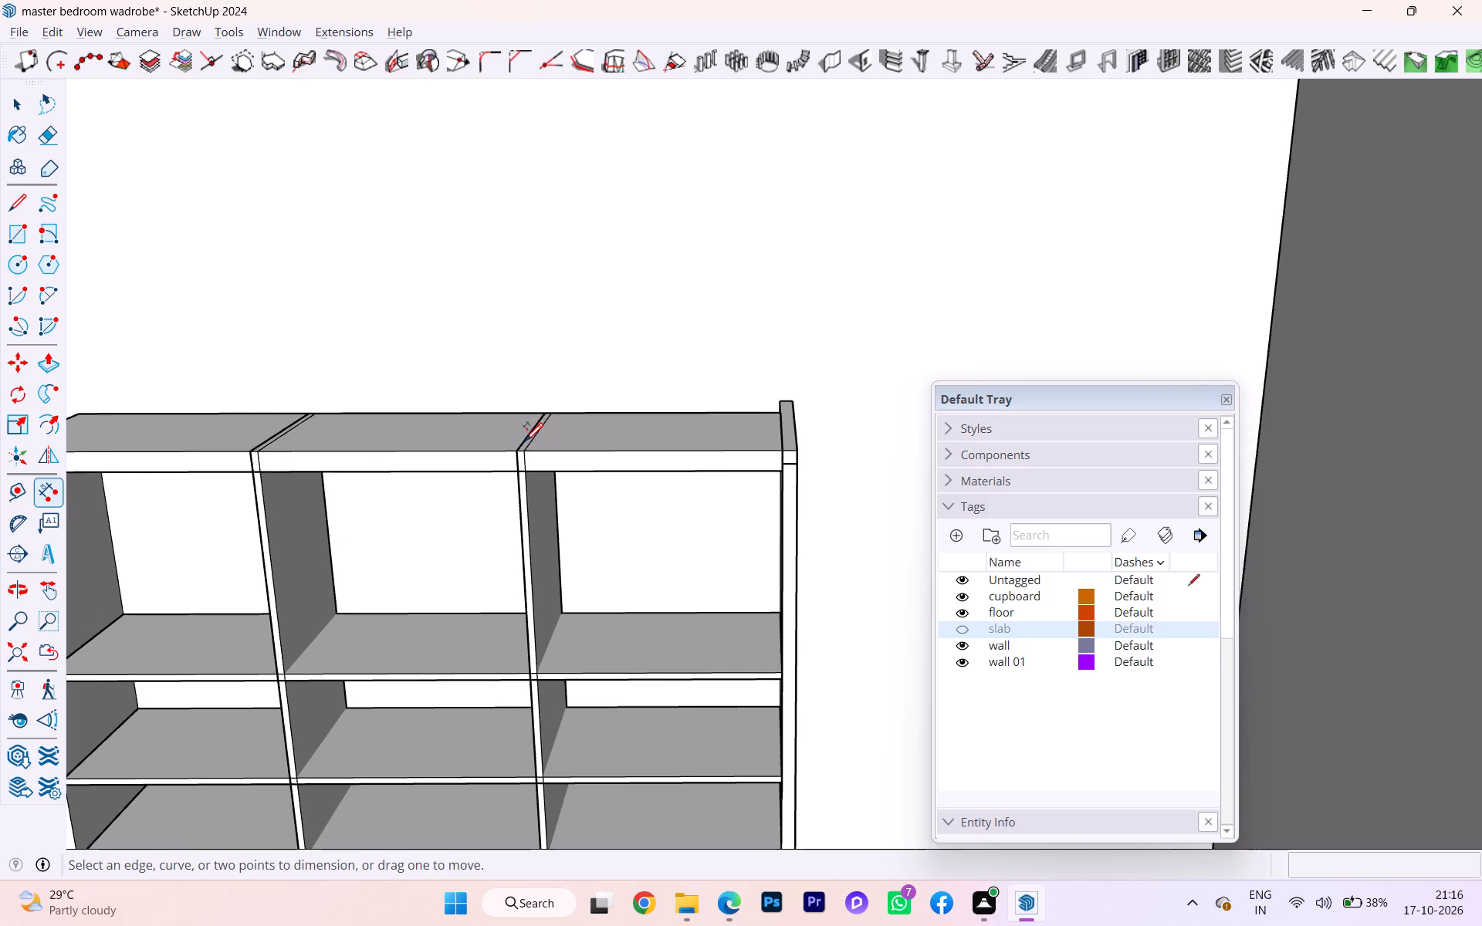
scroll(526, 444, "down", 2)
middle_click_drag(526, 447, 556, 561)
scroll(556, 561, "up", 4)
key("space")
left_click(525, 462)
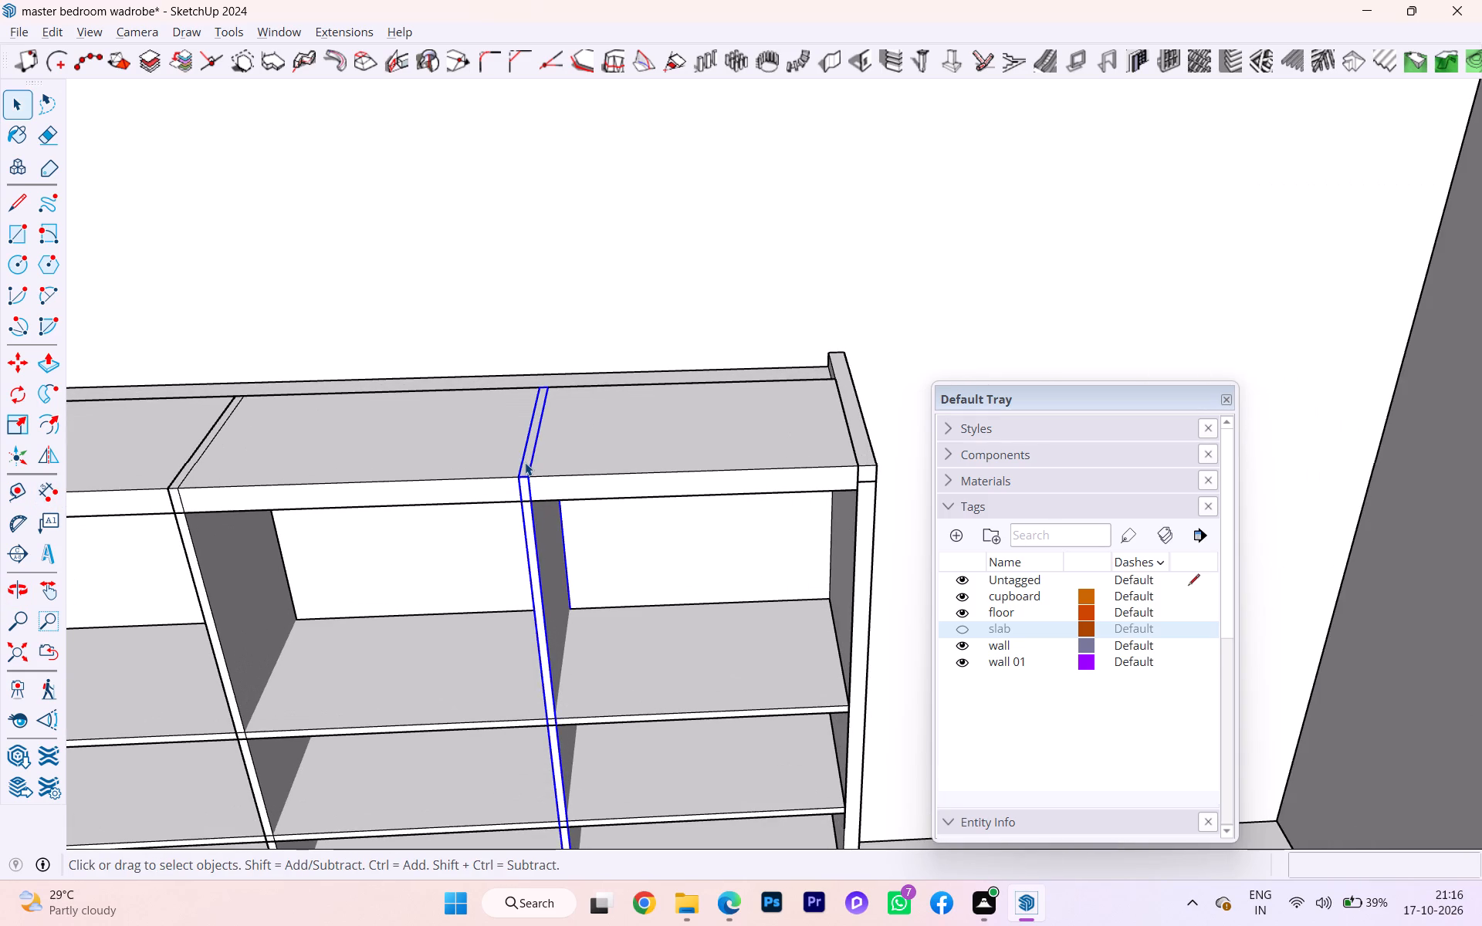
double_click(525, 462)
left_click(523, 460)
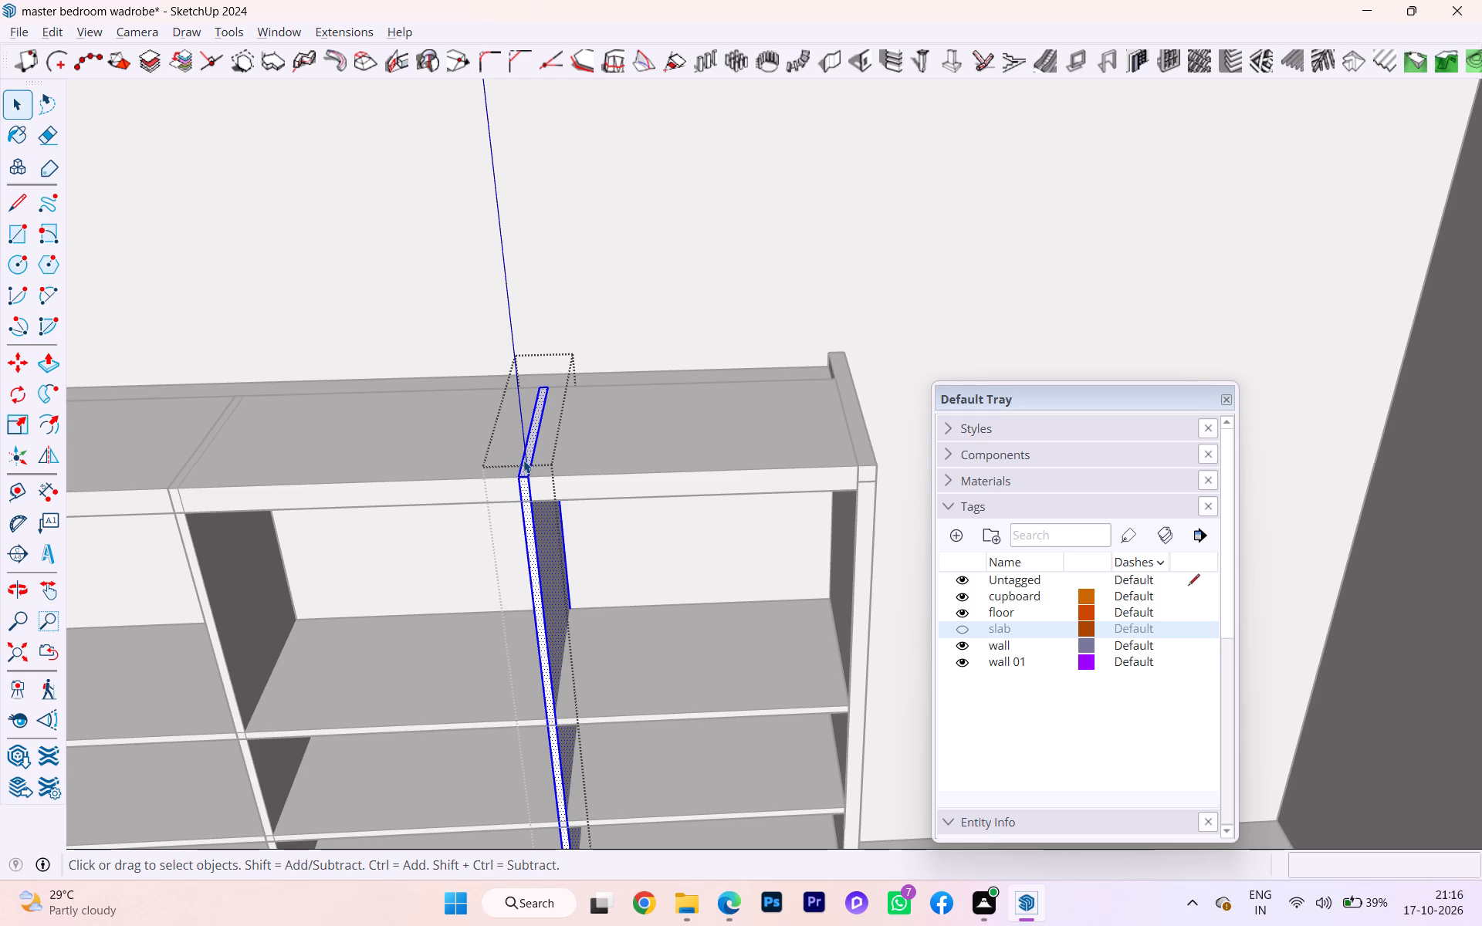
key("p")
left_click(523, 460)
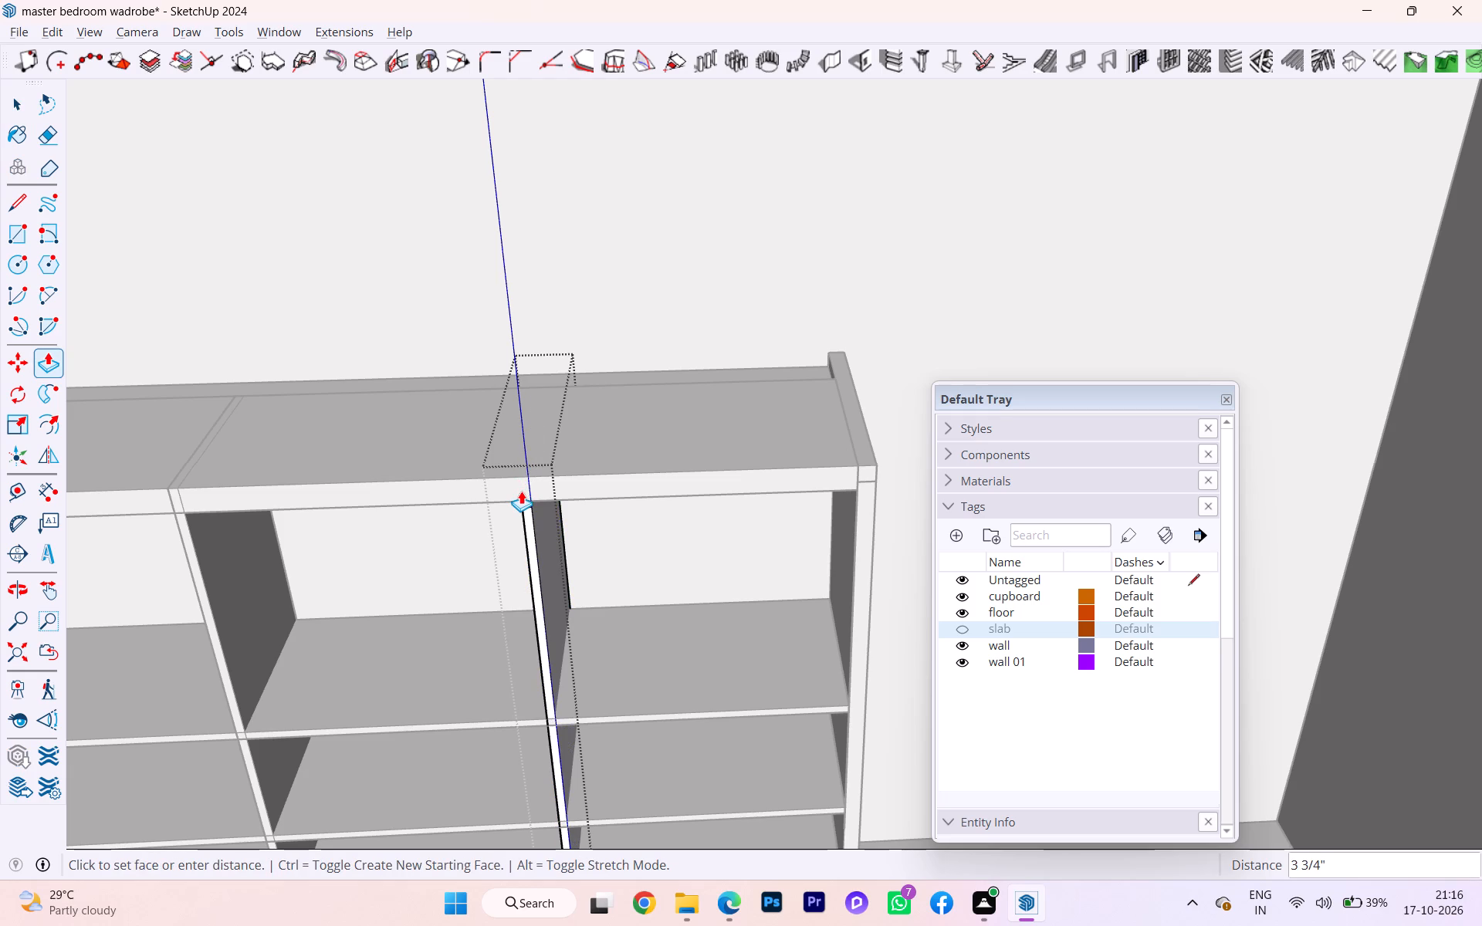
left_click(521, 491)
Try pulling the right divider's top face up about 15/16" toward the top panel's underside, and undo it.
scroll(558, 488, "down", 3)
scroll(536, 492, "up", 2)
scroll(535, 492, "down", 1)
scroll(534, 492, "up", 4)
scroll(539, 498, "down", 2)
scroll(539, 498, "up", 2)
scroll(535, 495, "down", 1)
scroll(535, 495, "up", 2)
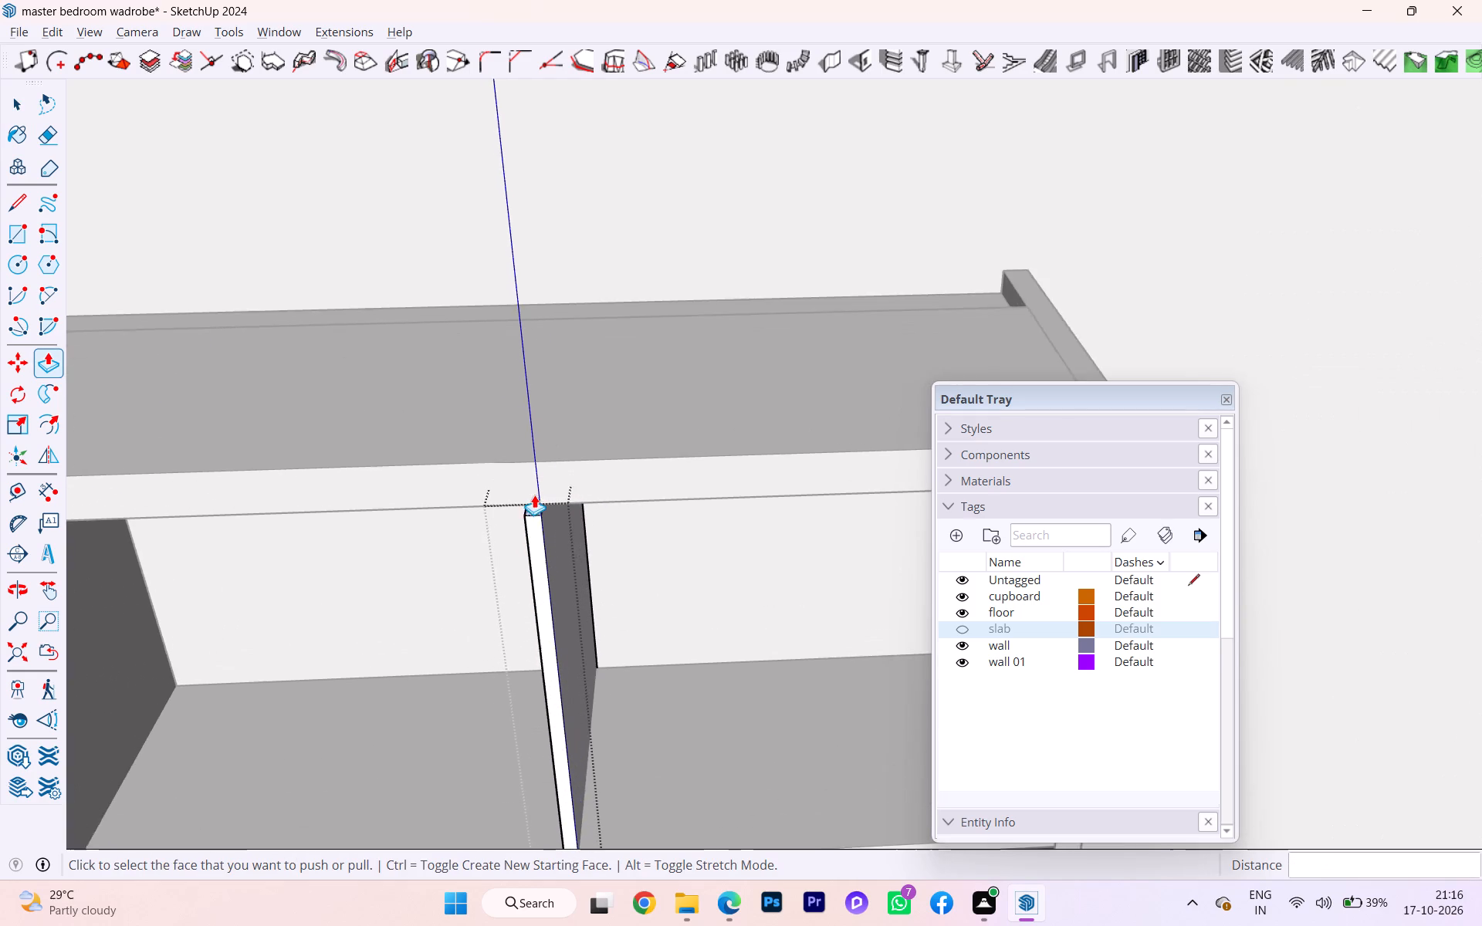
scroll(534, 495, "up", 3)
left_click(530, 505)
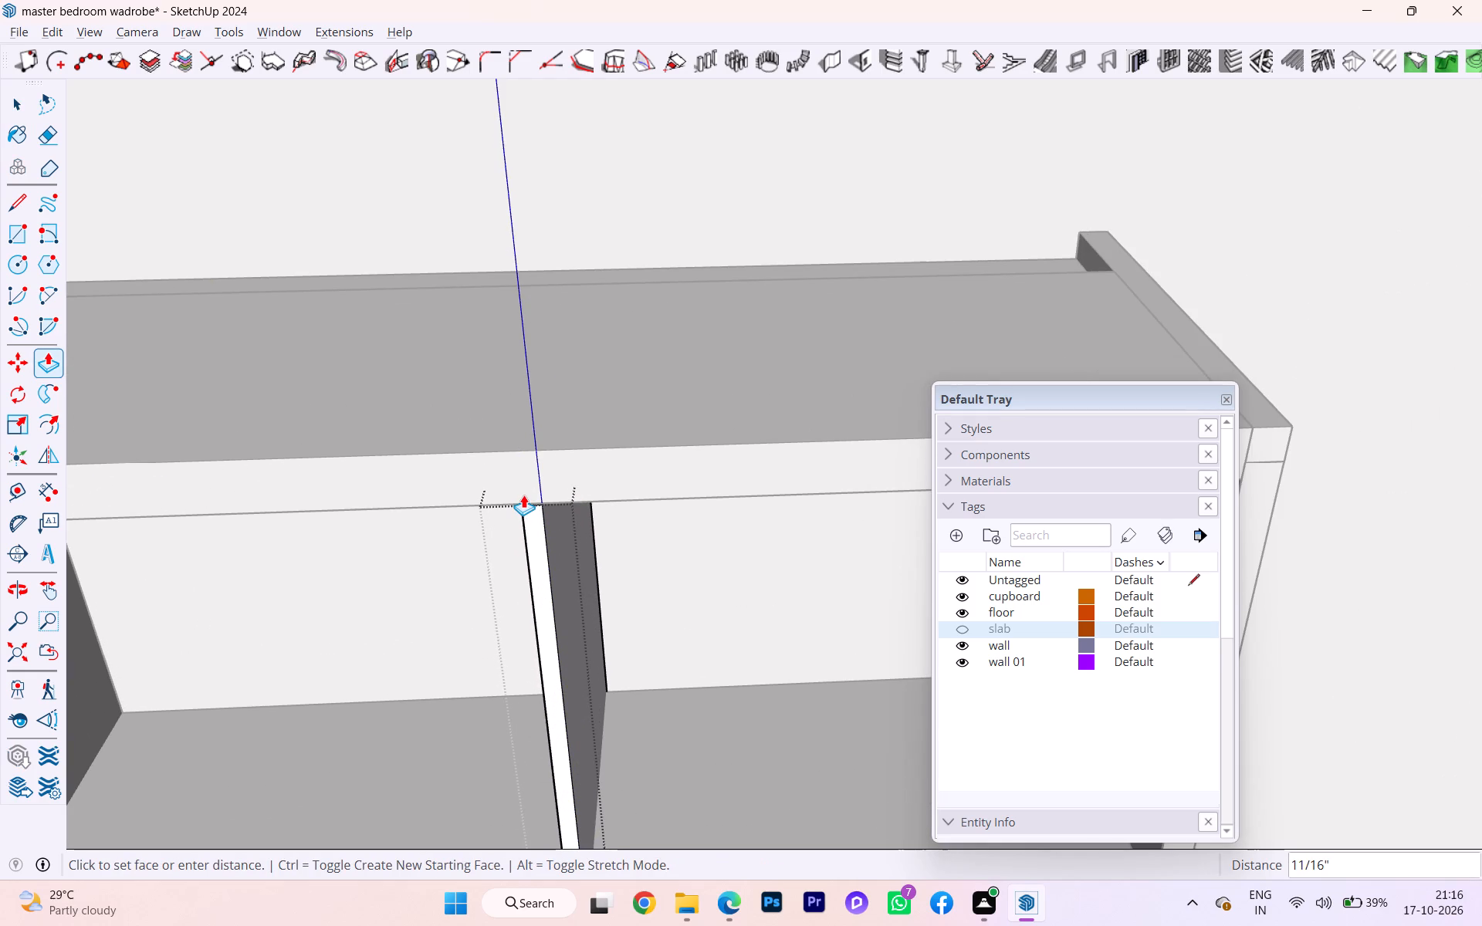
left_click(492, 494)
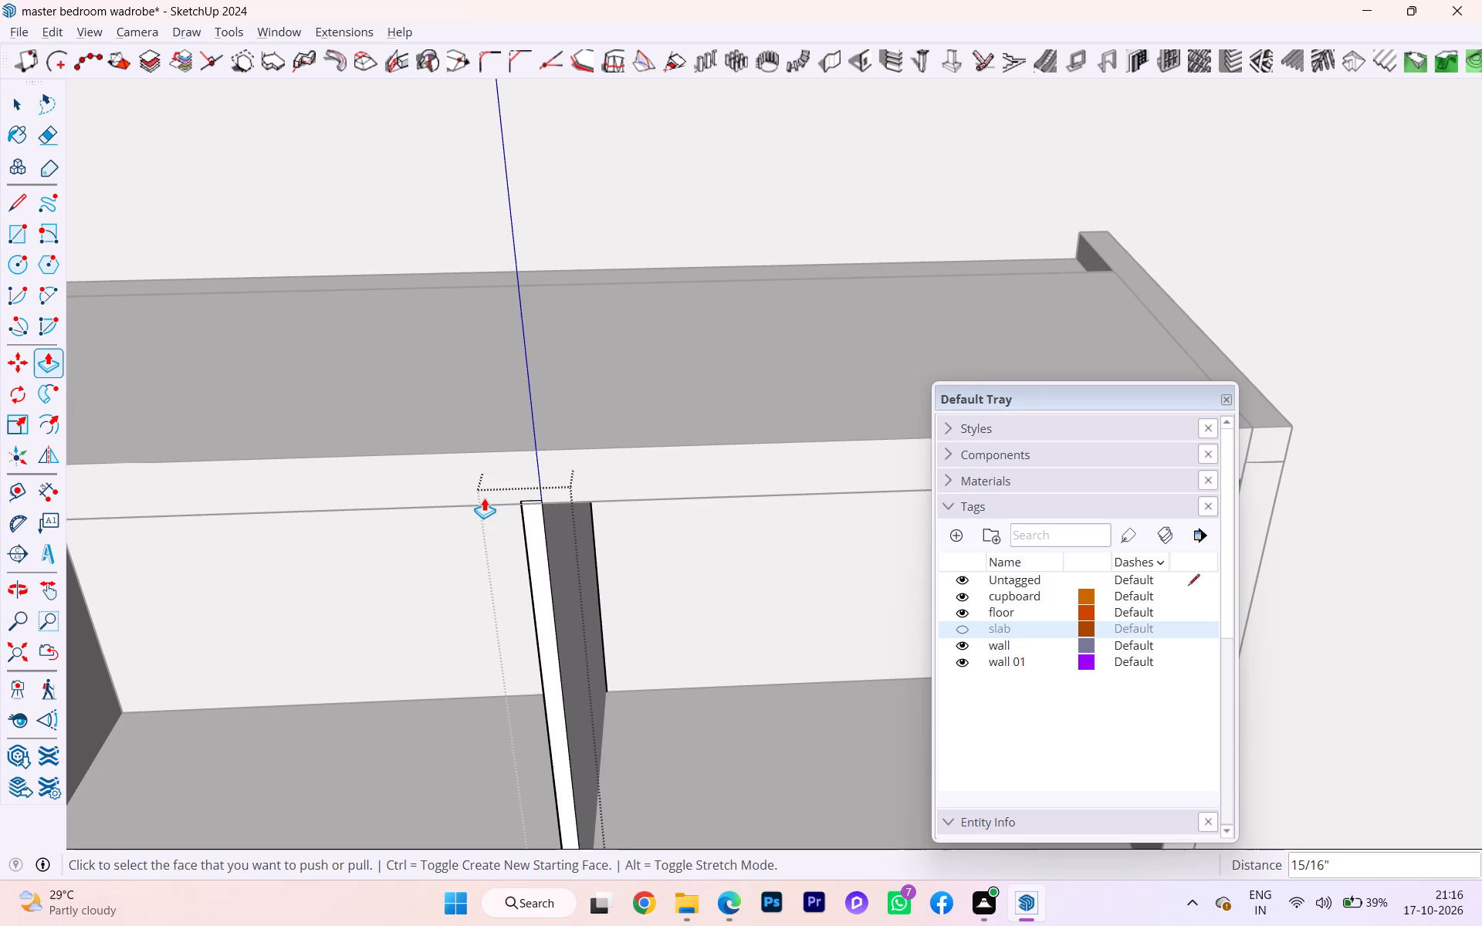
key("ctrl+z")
Pull the right divider's top face up about 3/4" against the top panel, and close the divider's group.
scroll(537, 507, "up", 1)
scroll(537, 507, "down", 1)
scroll(537, 507, "up", 1)
left_click(535, 500)
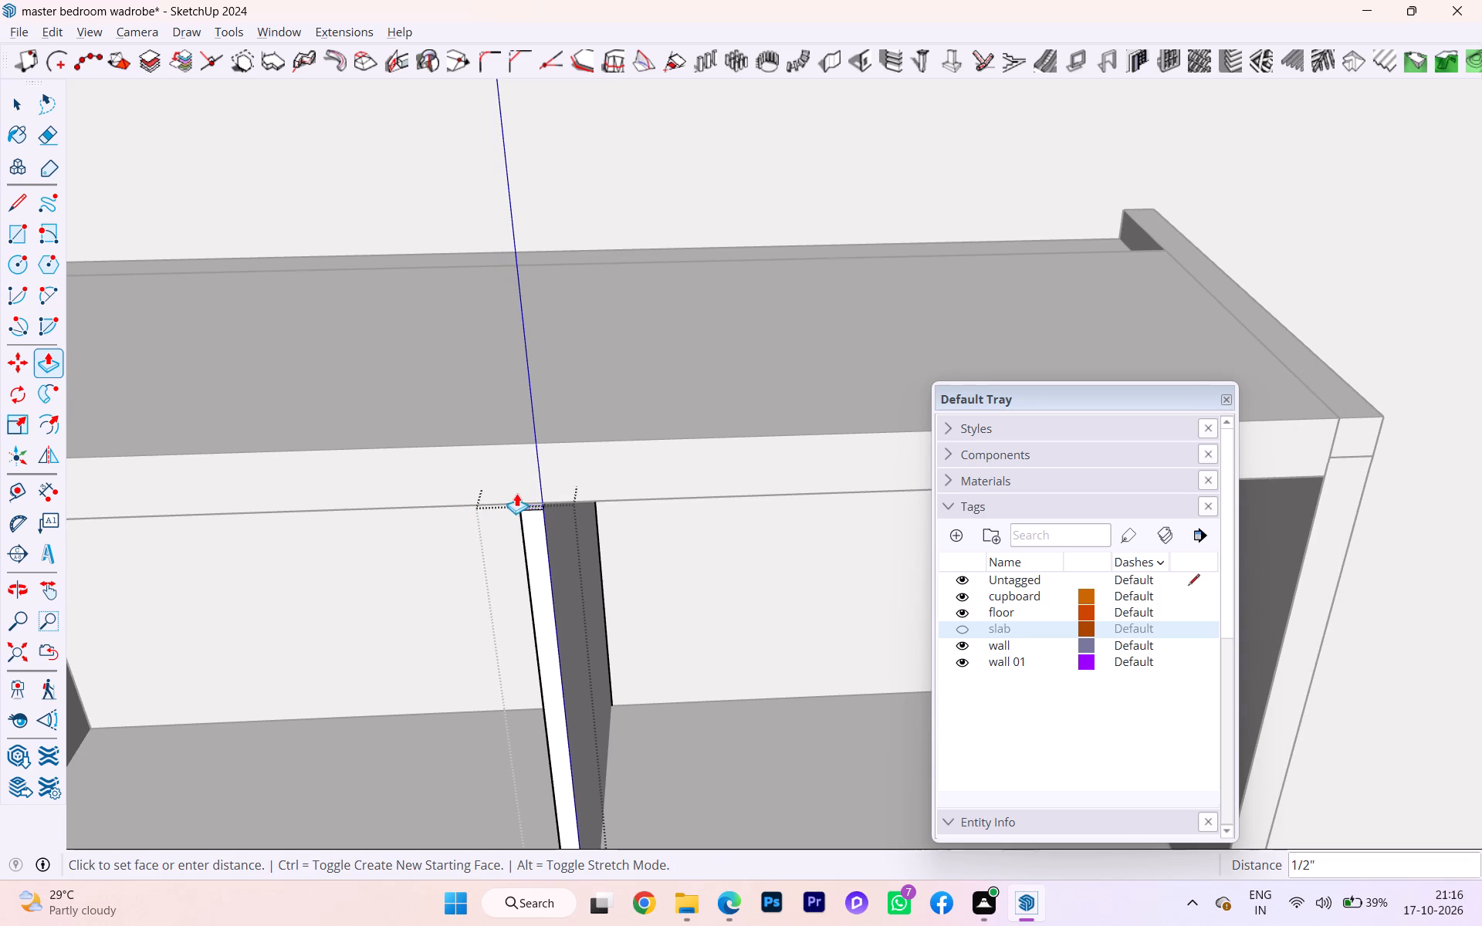
left_click(486, 492)
scroll(567, 508, "down", 2)
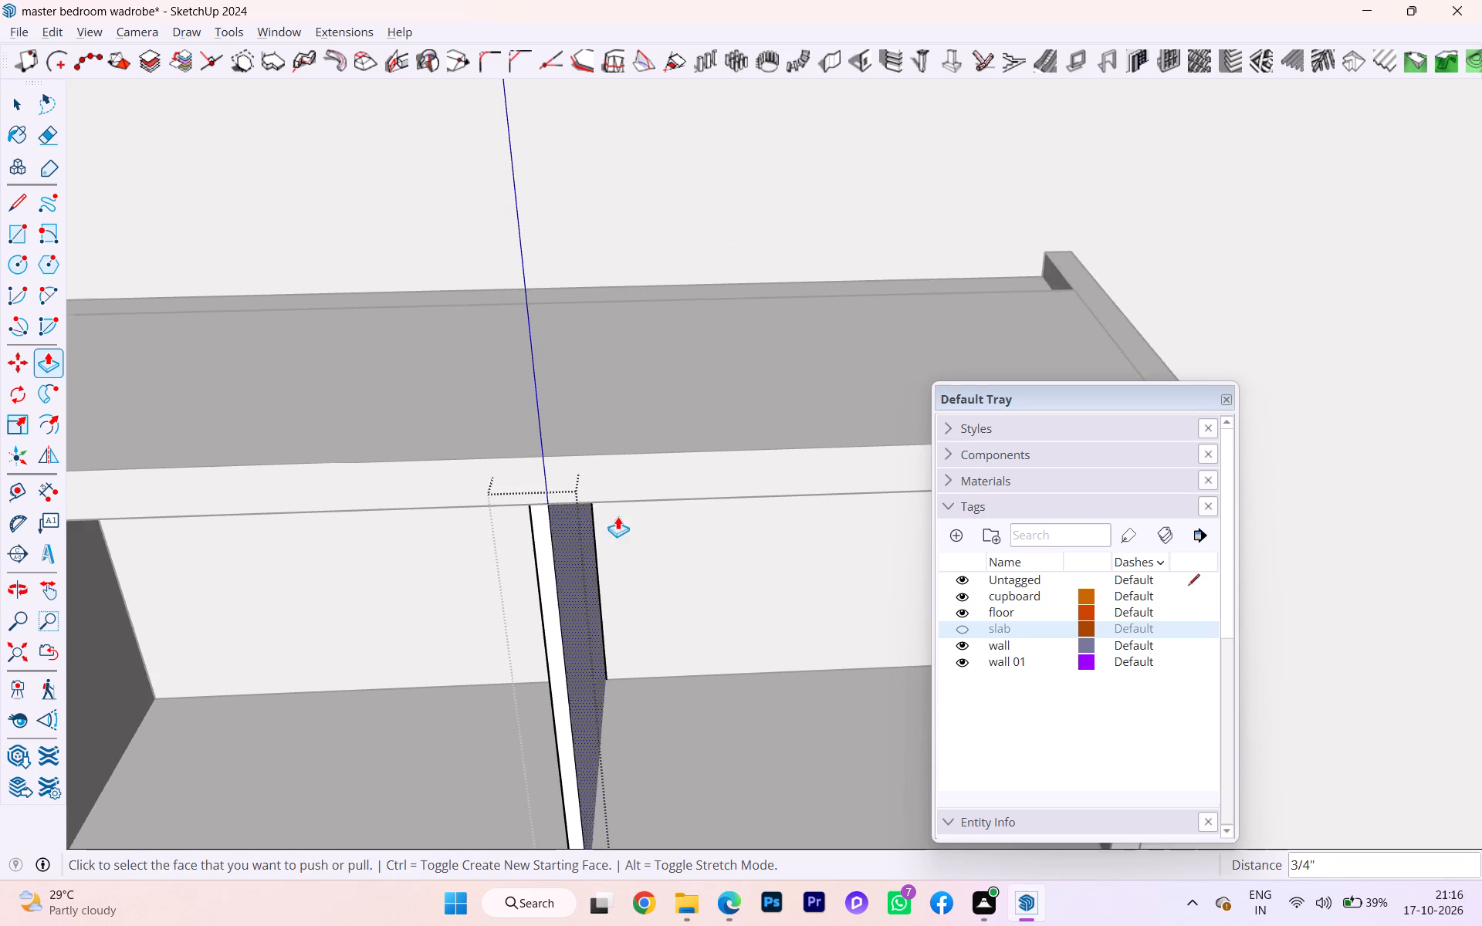
scroll(707, 522, "down", 3)
scroll(707, 524, "up", 1)
scroll(707, 524, "down", 1)
scroll(707, 526, "up", 1)
scroll(709, 529, "down", 2)
scroll(709, 529, "up", 2)
scroll(709, 528, "down", 2)
scroll(709, 528, "up", 3)
key("space")
scroll(313, 522, "down", 2)
scroll(272, 512, "up", 1)
scroll(337, 503, "down", 1)
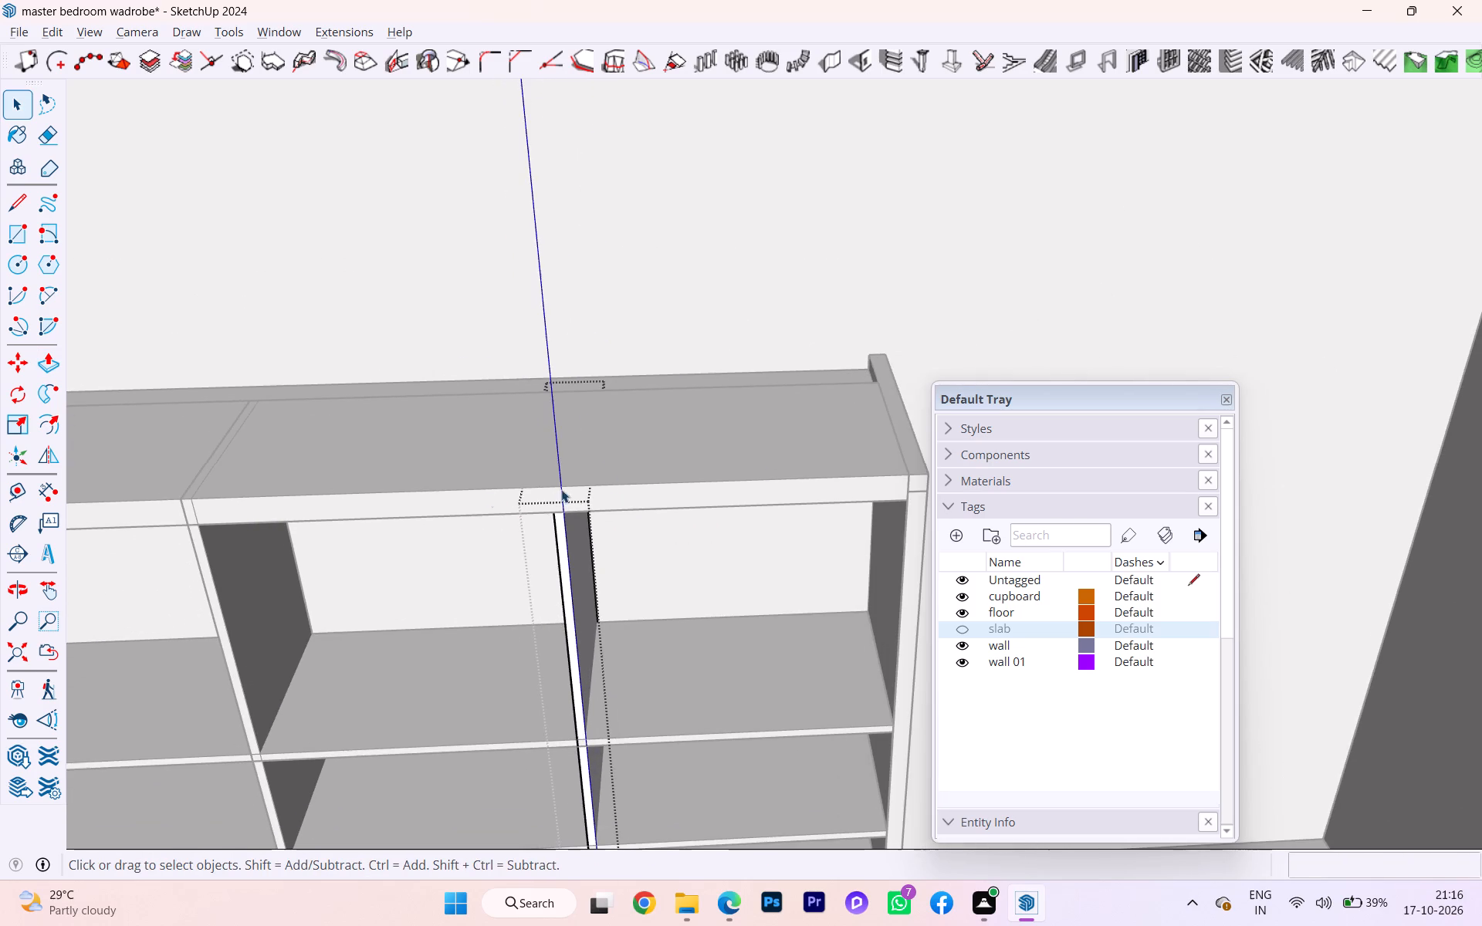
left_click(1003, 352)
Examine the wardrobe's top panel and the upper ends of the vertical dividers from several angles.
scroll(764, 431, "down", 1)
middle_click_drag(764, 431, 736, 677)
middle_click_drag(736, 558, 696, 293)
scroll(585, 355, "down", 3)
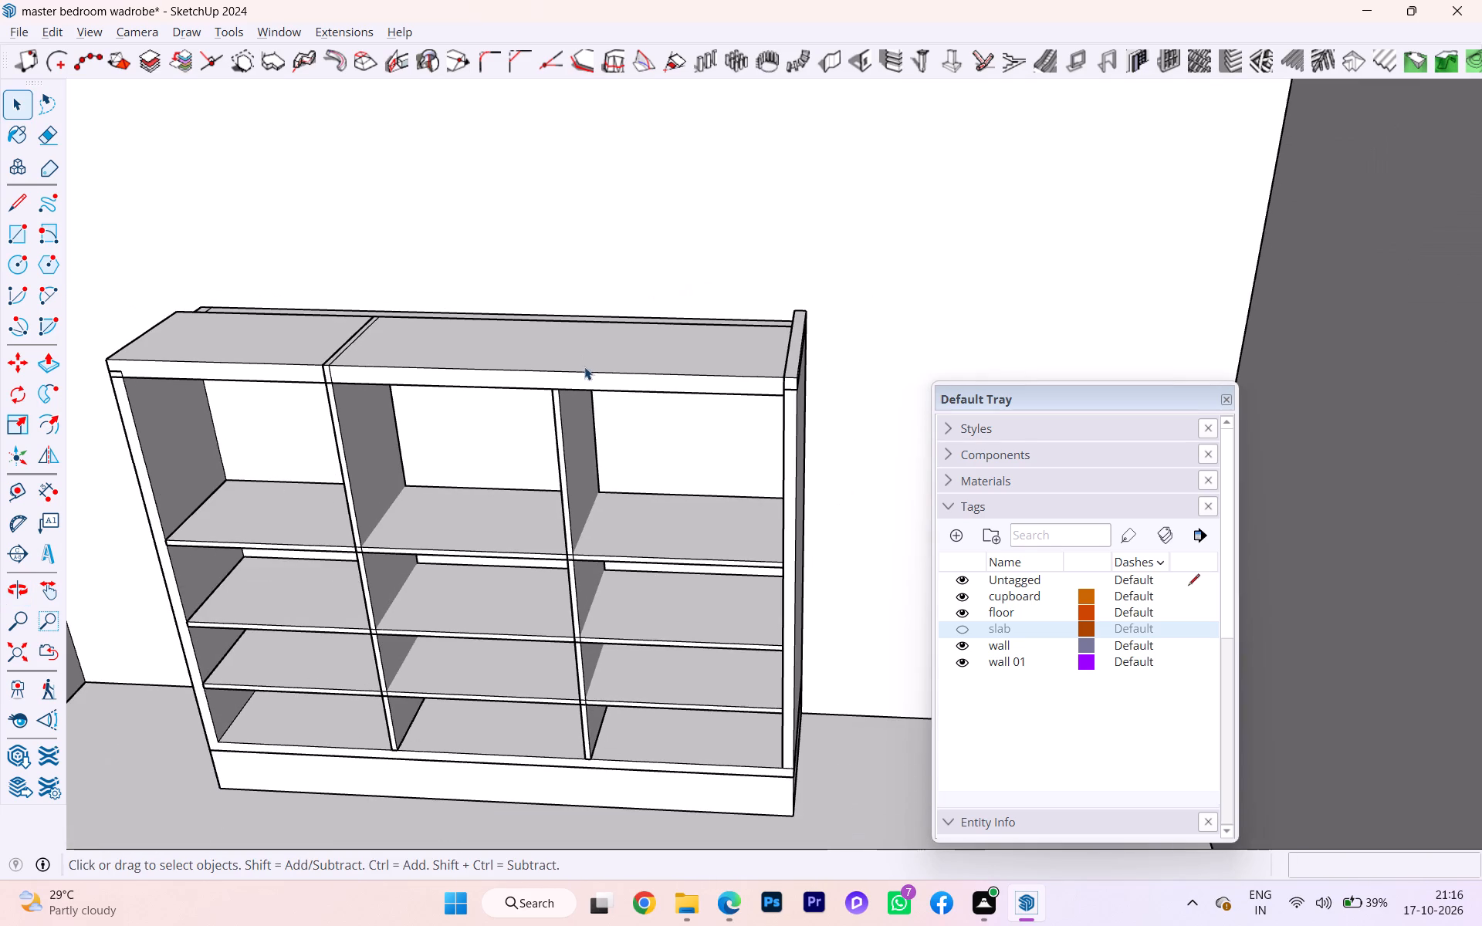
scroll(698, 465, "up", 3)
scroll(725, 370, "up", 3)
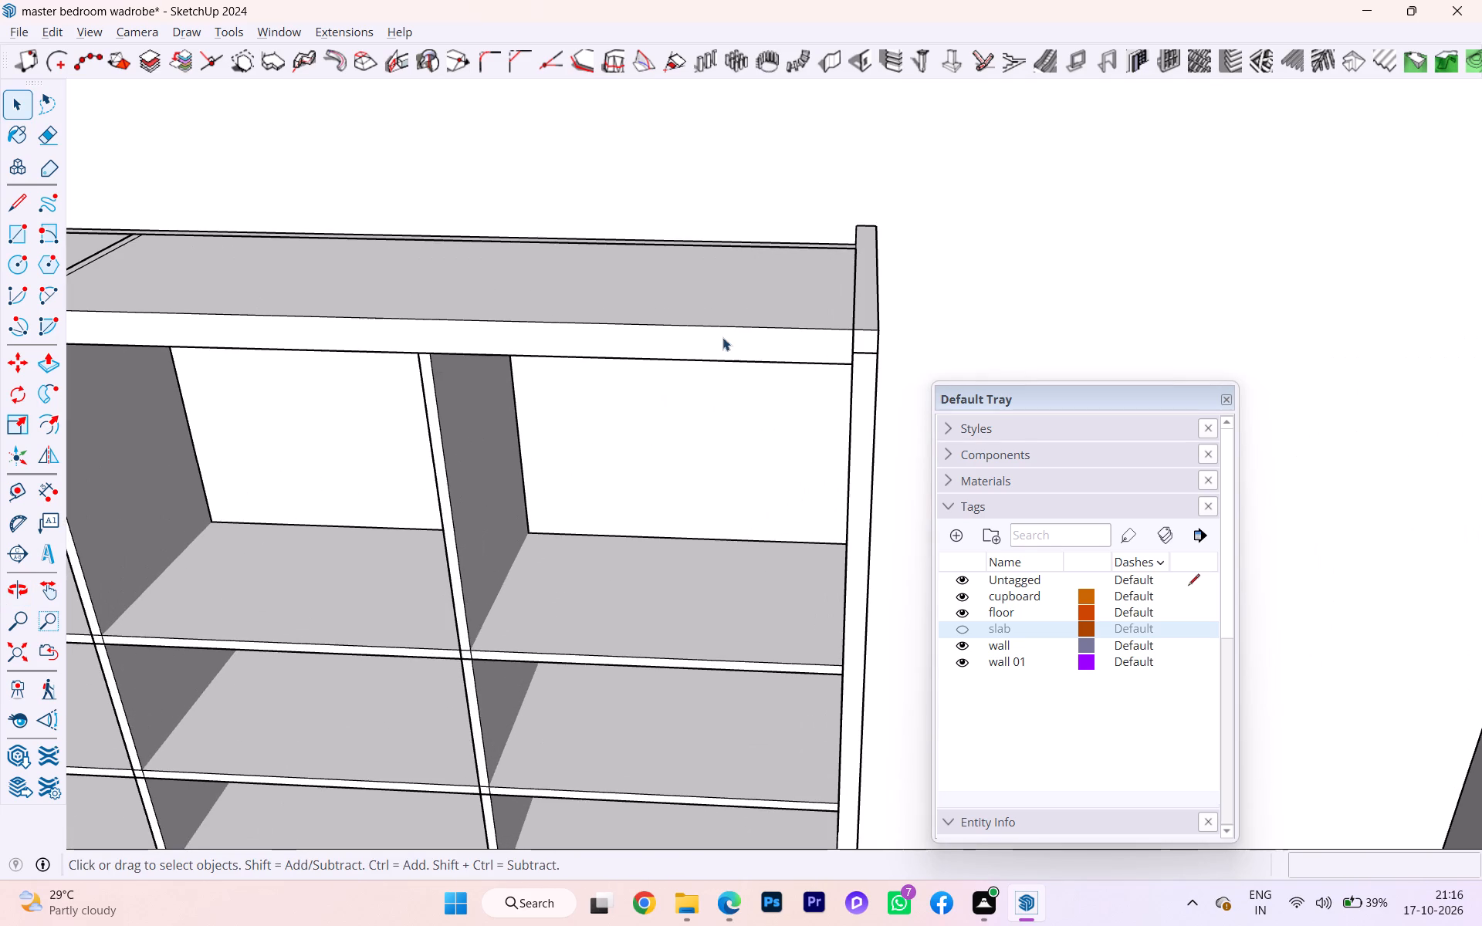
scroll(721, 313, "down", 1)
scroll(794, 309, "down", 6)
scroll(885, 316, "up", 2)
scroll(887, 320, "down", 1)
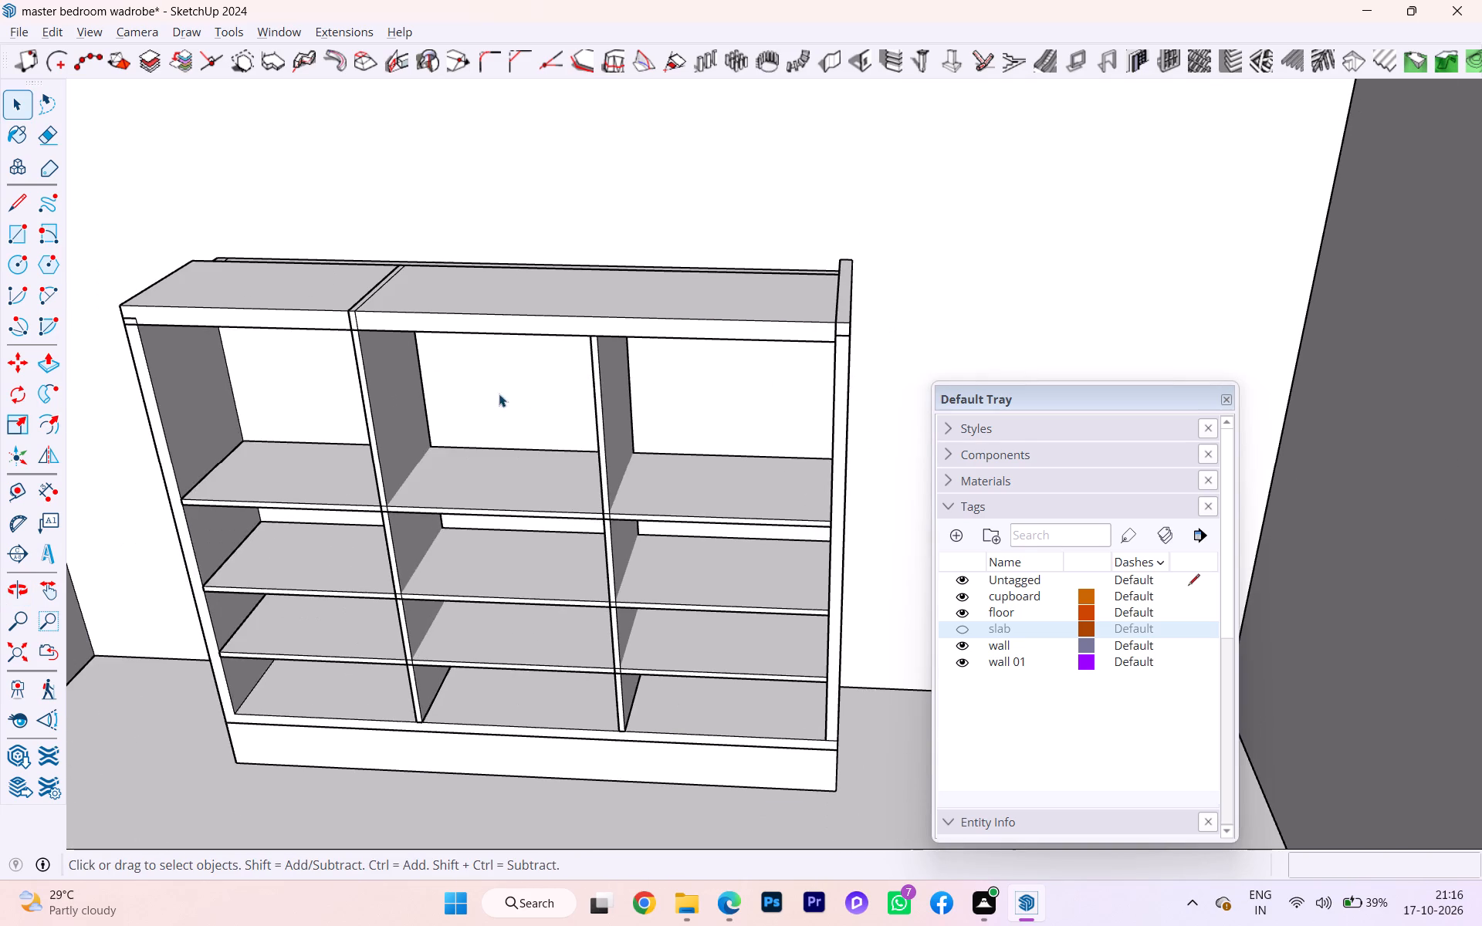
middle_click_drag(417, 350, 748, 242)
scroll(417, 350, "down", 1)
middle_click_drag(492, 283, 489, 292)
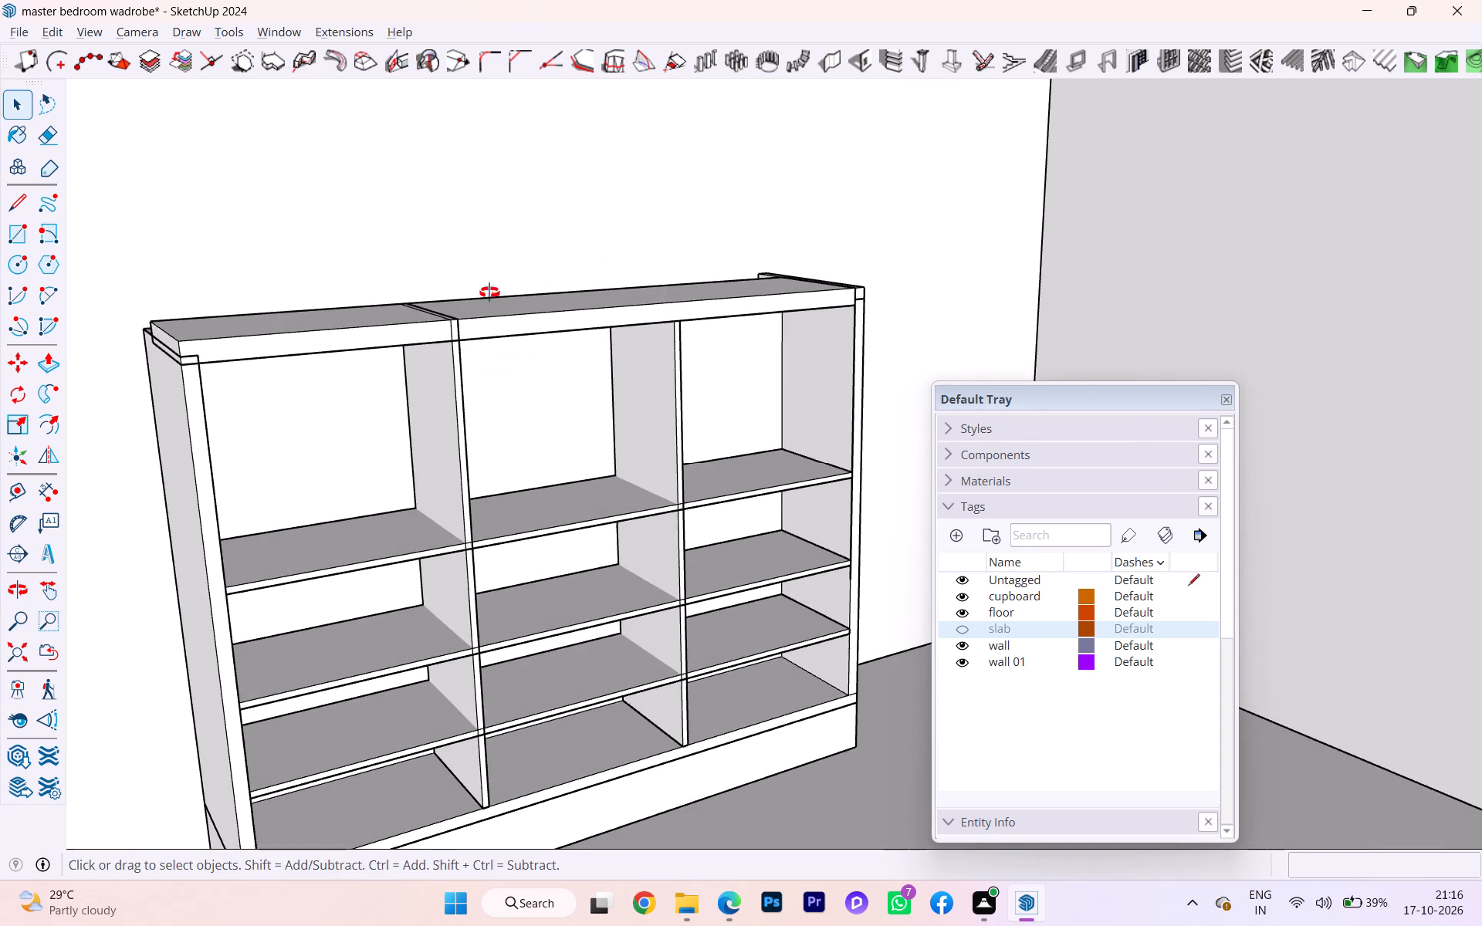
middle_click_drag(489, 292, 533, 391)
Open the left vertical divider's group and push its top face down about 4 5/8", out of the top panel.
scroll(453, 367, "up", 6)
scroll(422, 369, "down", 2)
scroll(422, 369, "up", 2)
scroll(422, 369, "down", 2)
scroll(422, 369, "up", 3)
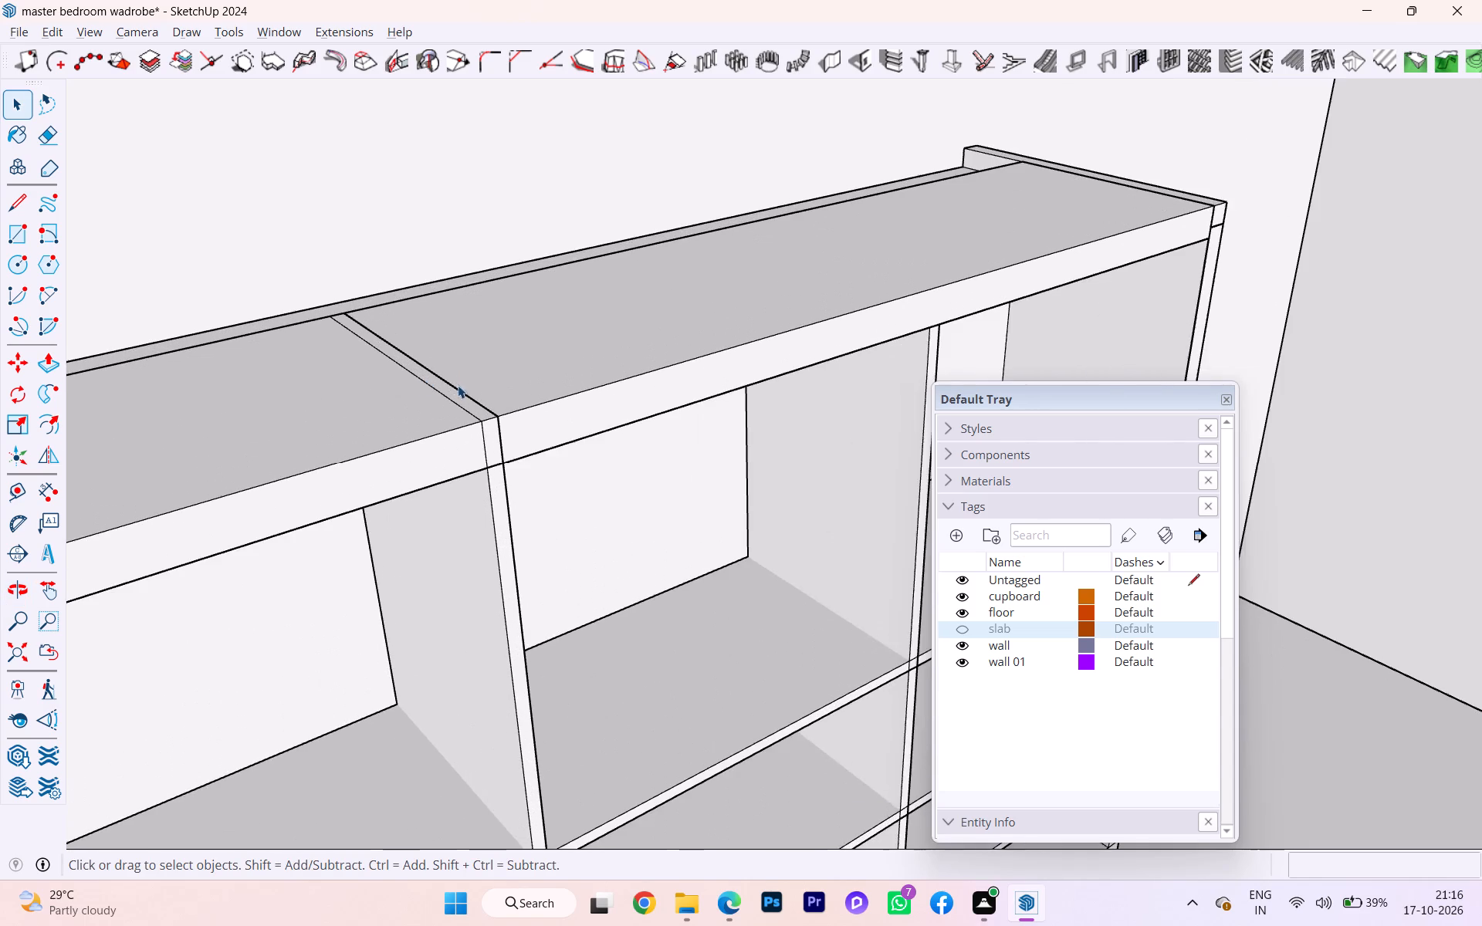
scroll(458, 386, "up", 6)
triple_click(479, 416)
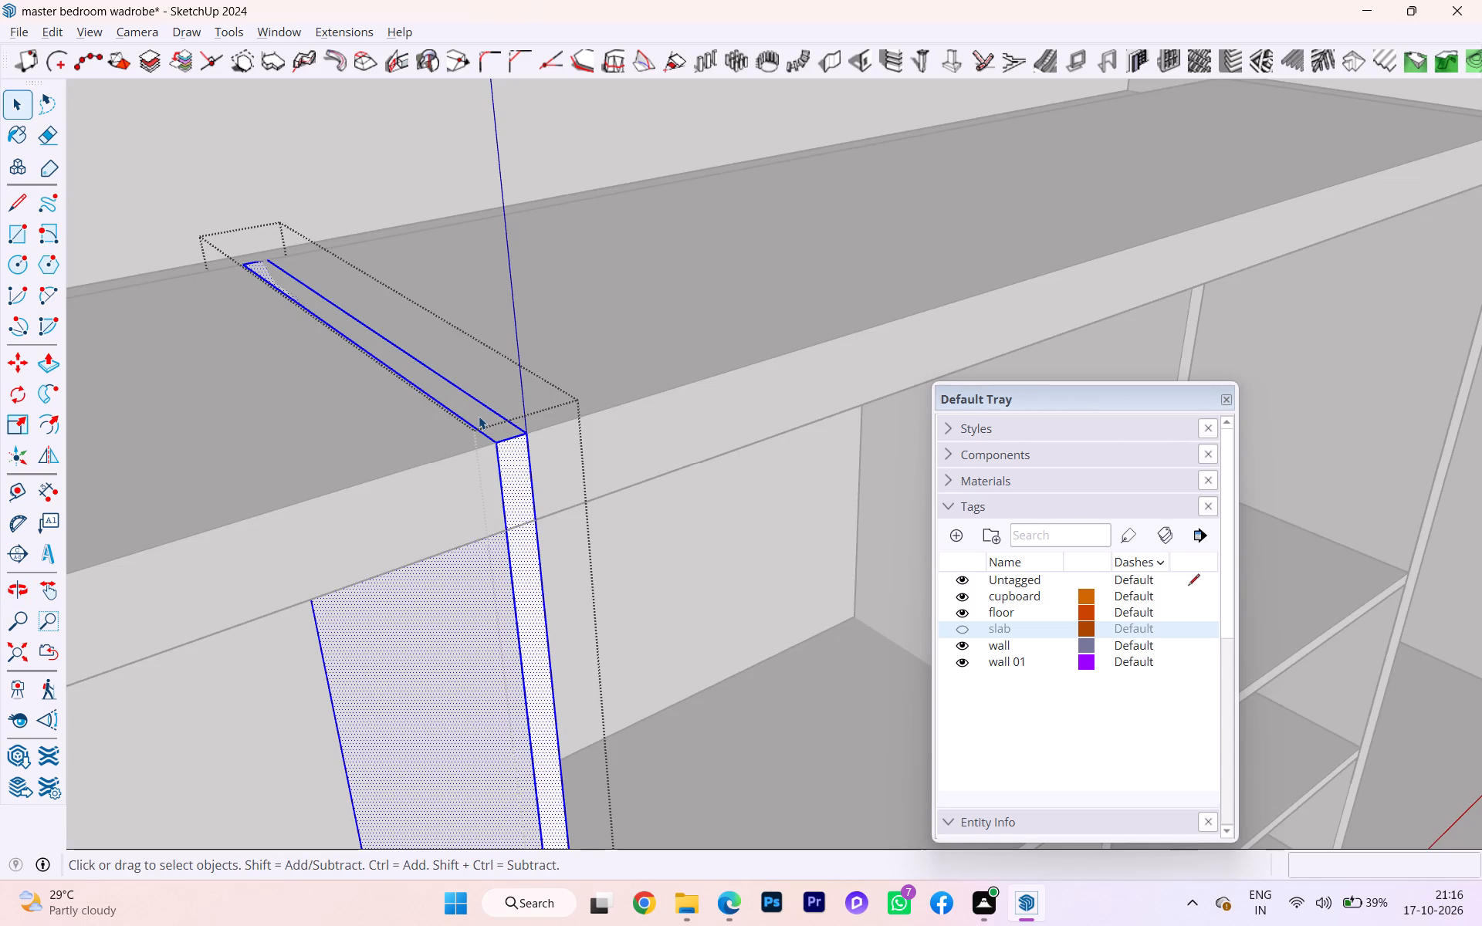
left_click(479, 416)
left_click(477, 411)
scroll(477, 411, "up", 1)
middle_click_drag(477, 412, 447, 430)
scroll(477, 414, "down", 1)
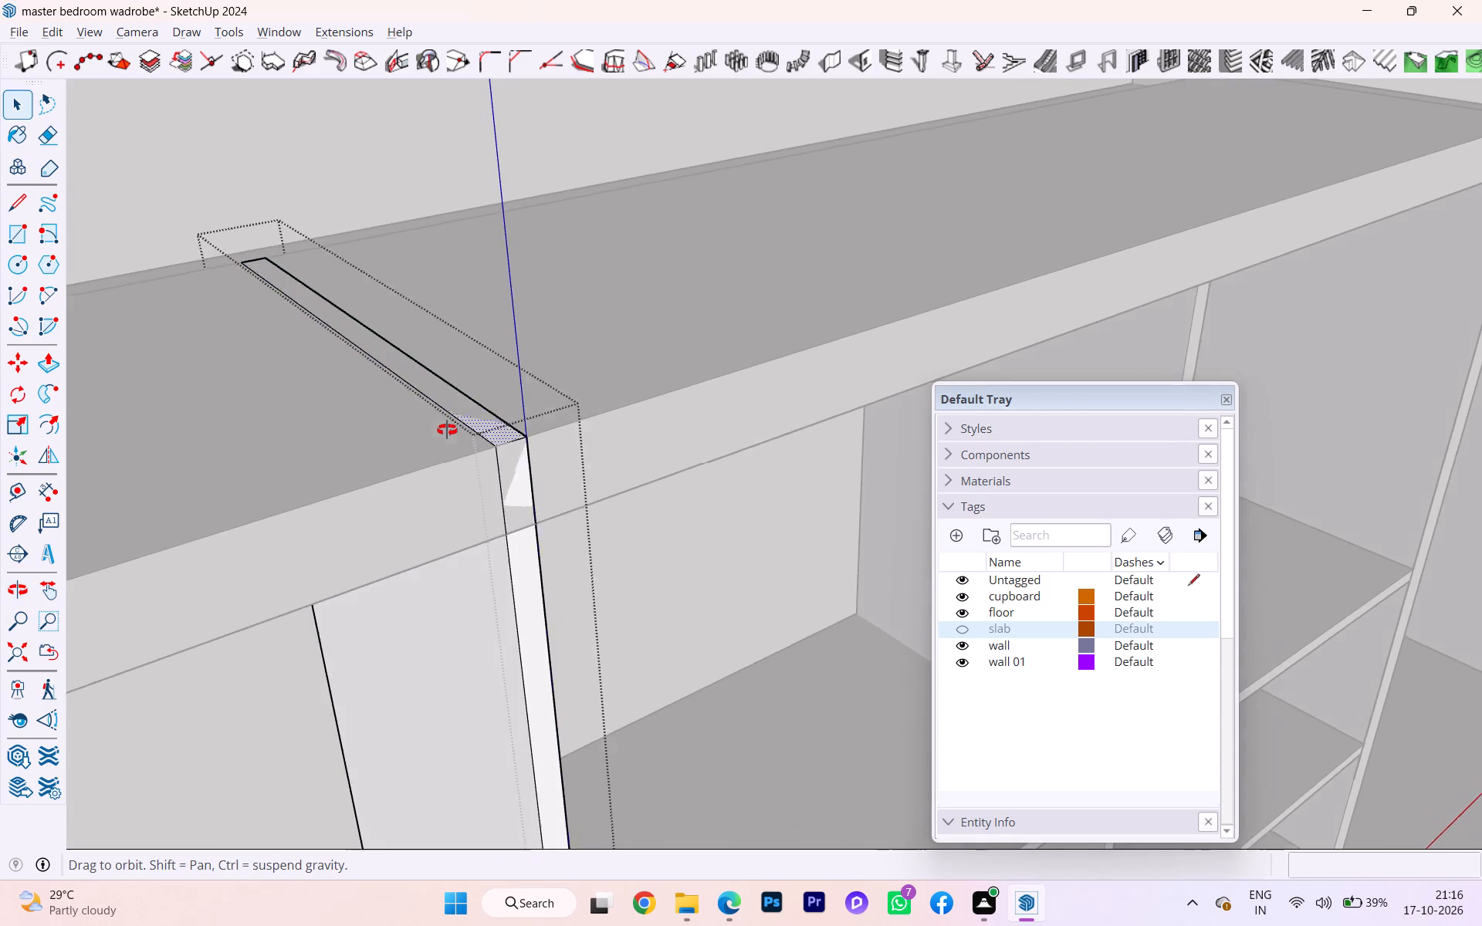
middle_click_drag(447, 430, 419, 434)
key("p")
left_click(448, 409)
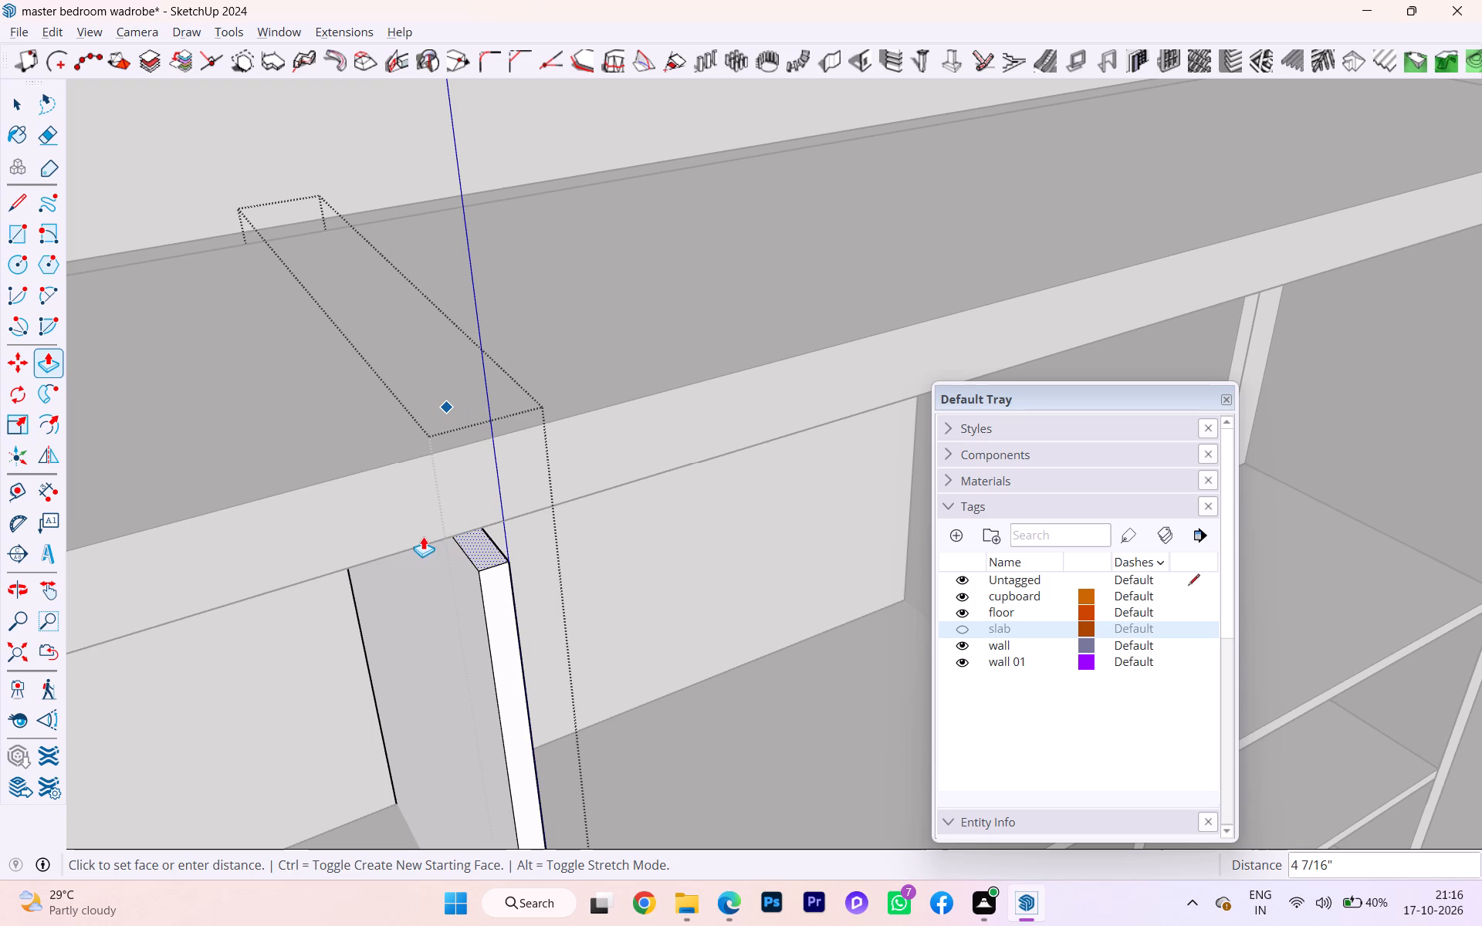
left_click(276, 579)
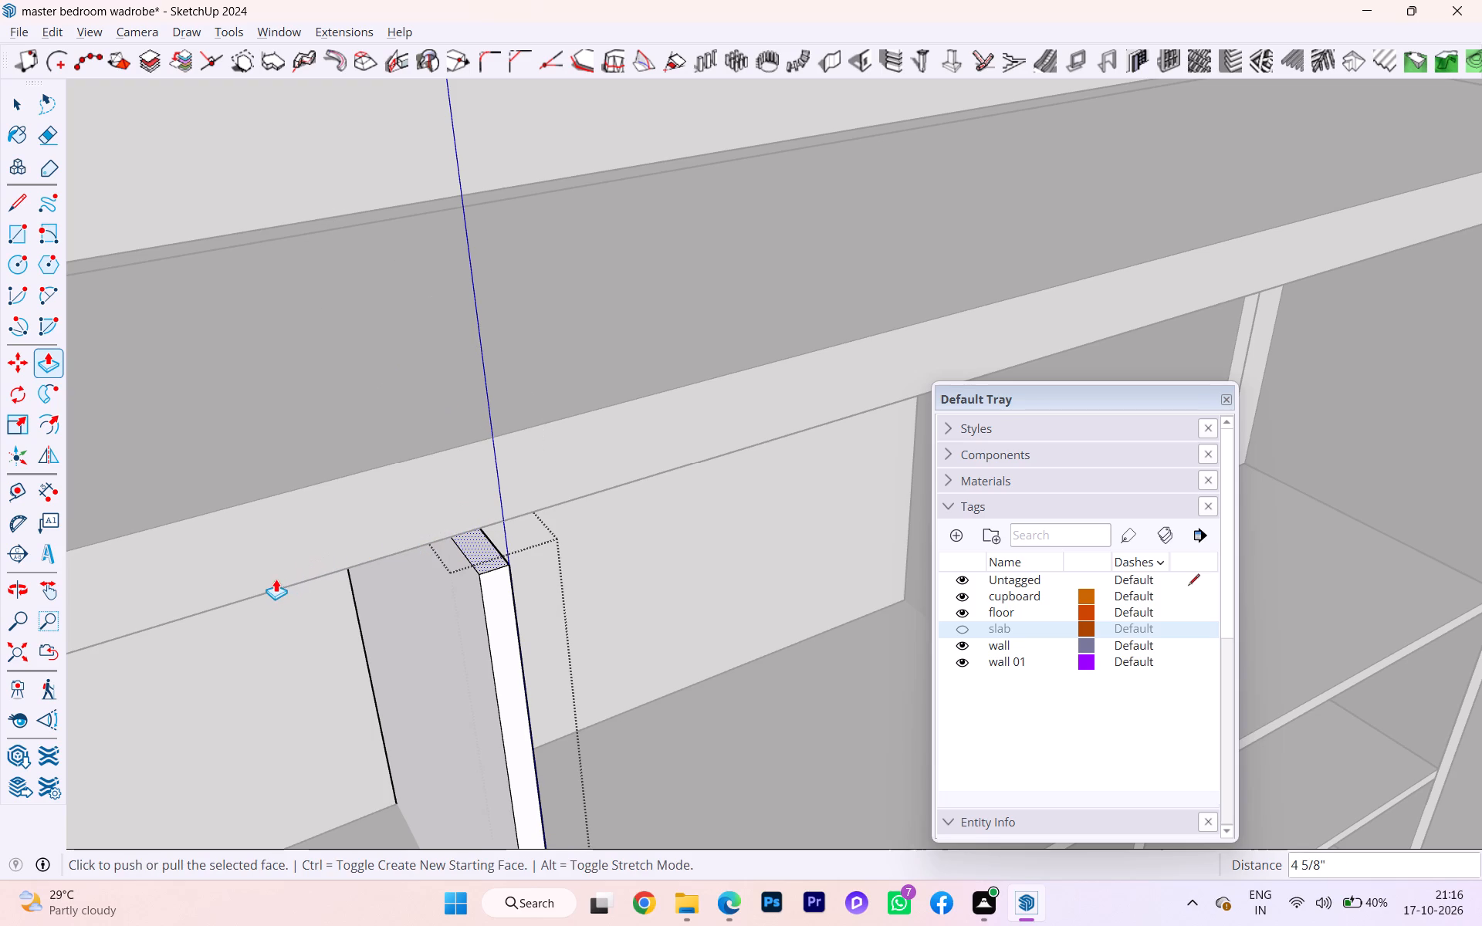
Pull the left divider's top face up about 1 5/8" against the top panel, and close the divider's group and its parent group.
left_click(482, 550)
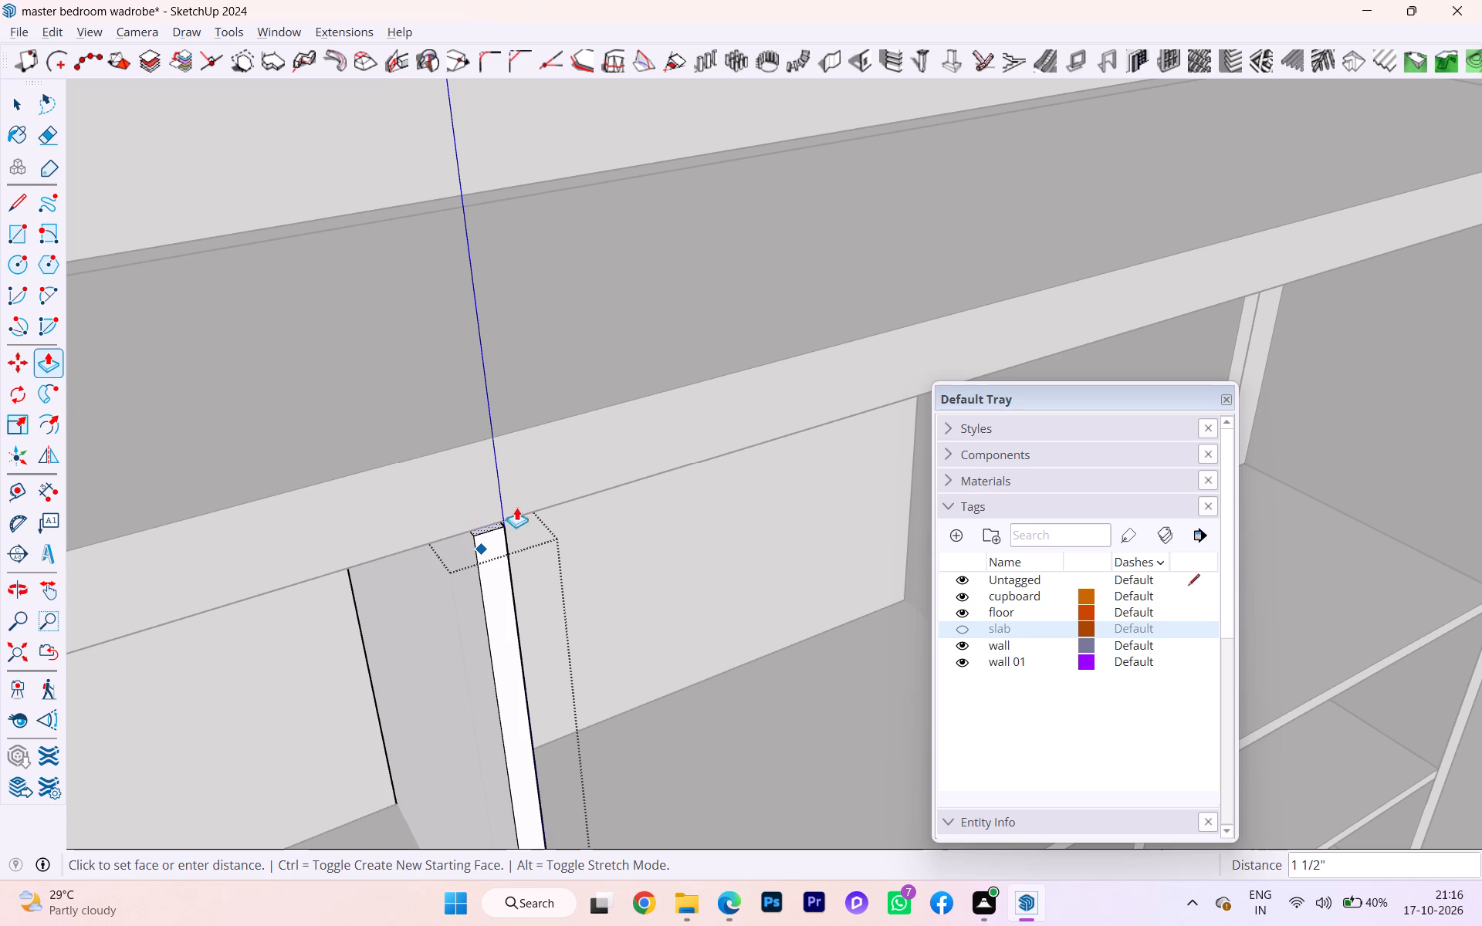
left_click(536, 501)
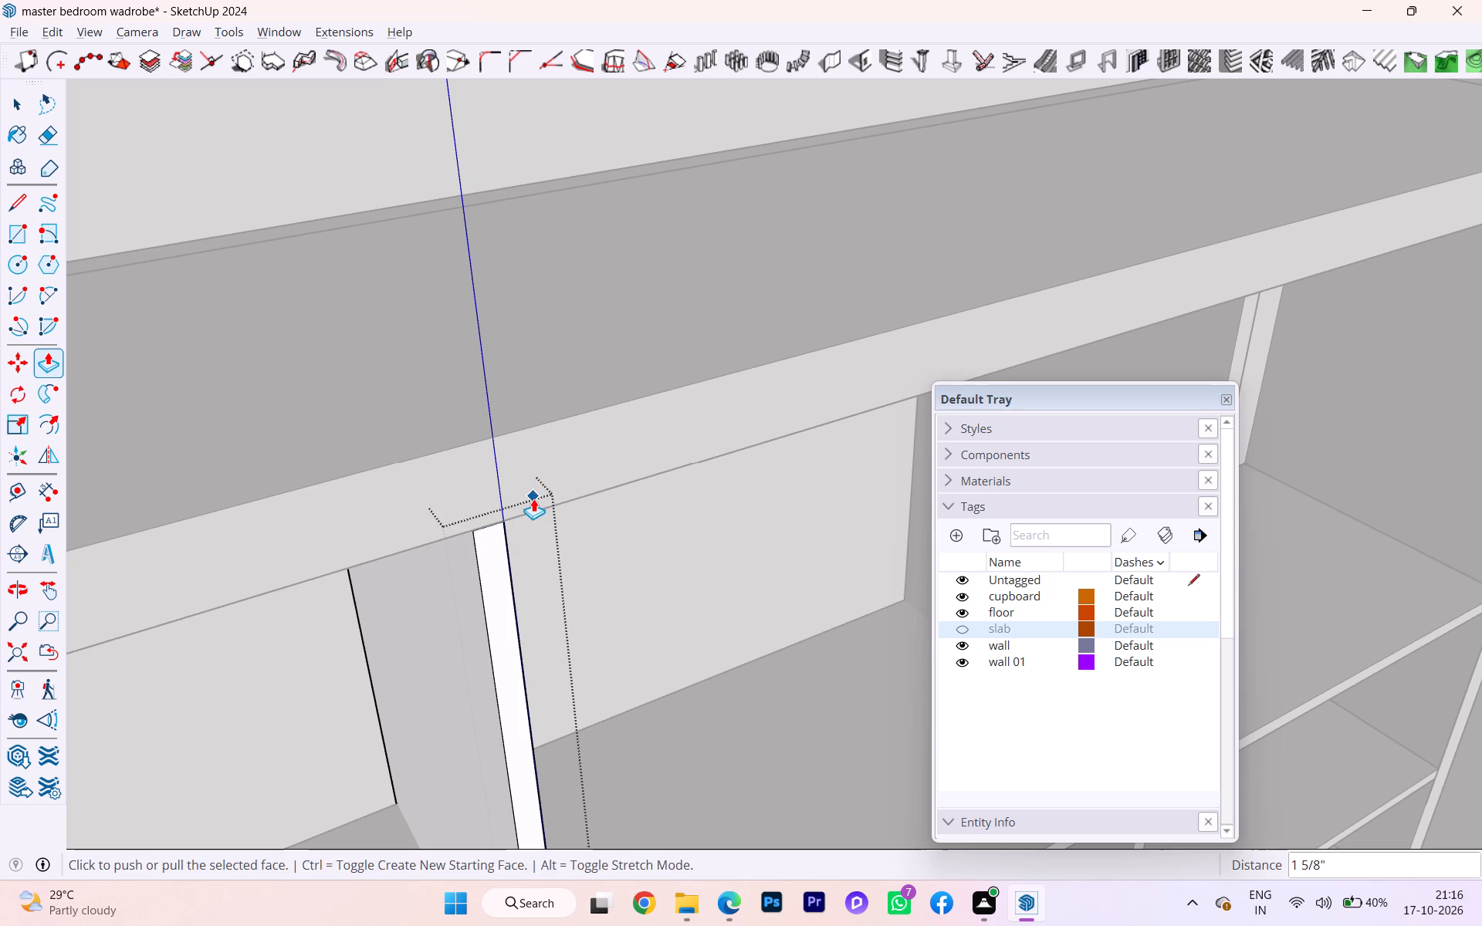
scroll(466, 434, "down", 1)
scroll(465, 434, "up", 1)
scroll(465, 434, "down", 1)
scroll(464, 433, "up", 1)
scroll(462, 431, "down", 2)
middle_click_drag(459, 429, 333, 271)
scroll(333, 271, "down", 1)
key("space")
scroll(450, 380, "down", 7)
middle_click_drag(499, 439, 482, 521)
scroll(310, 396, "down", 4)
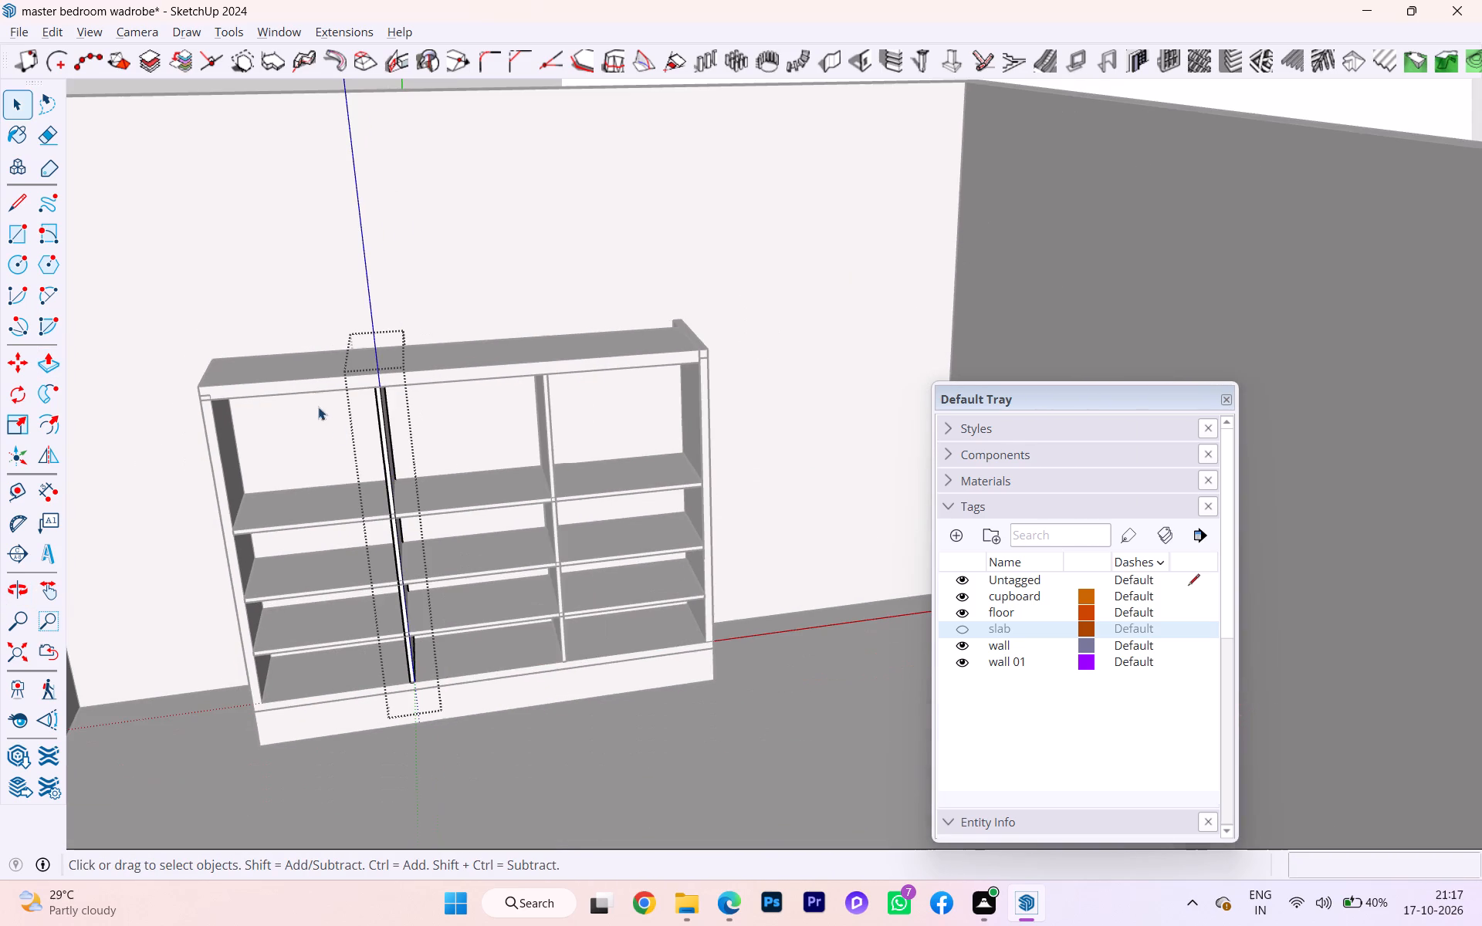
scroll(318, 407, "down", 1)
double_click(534, 714)
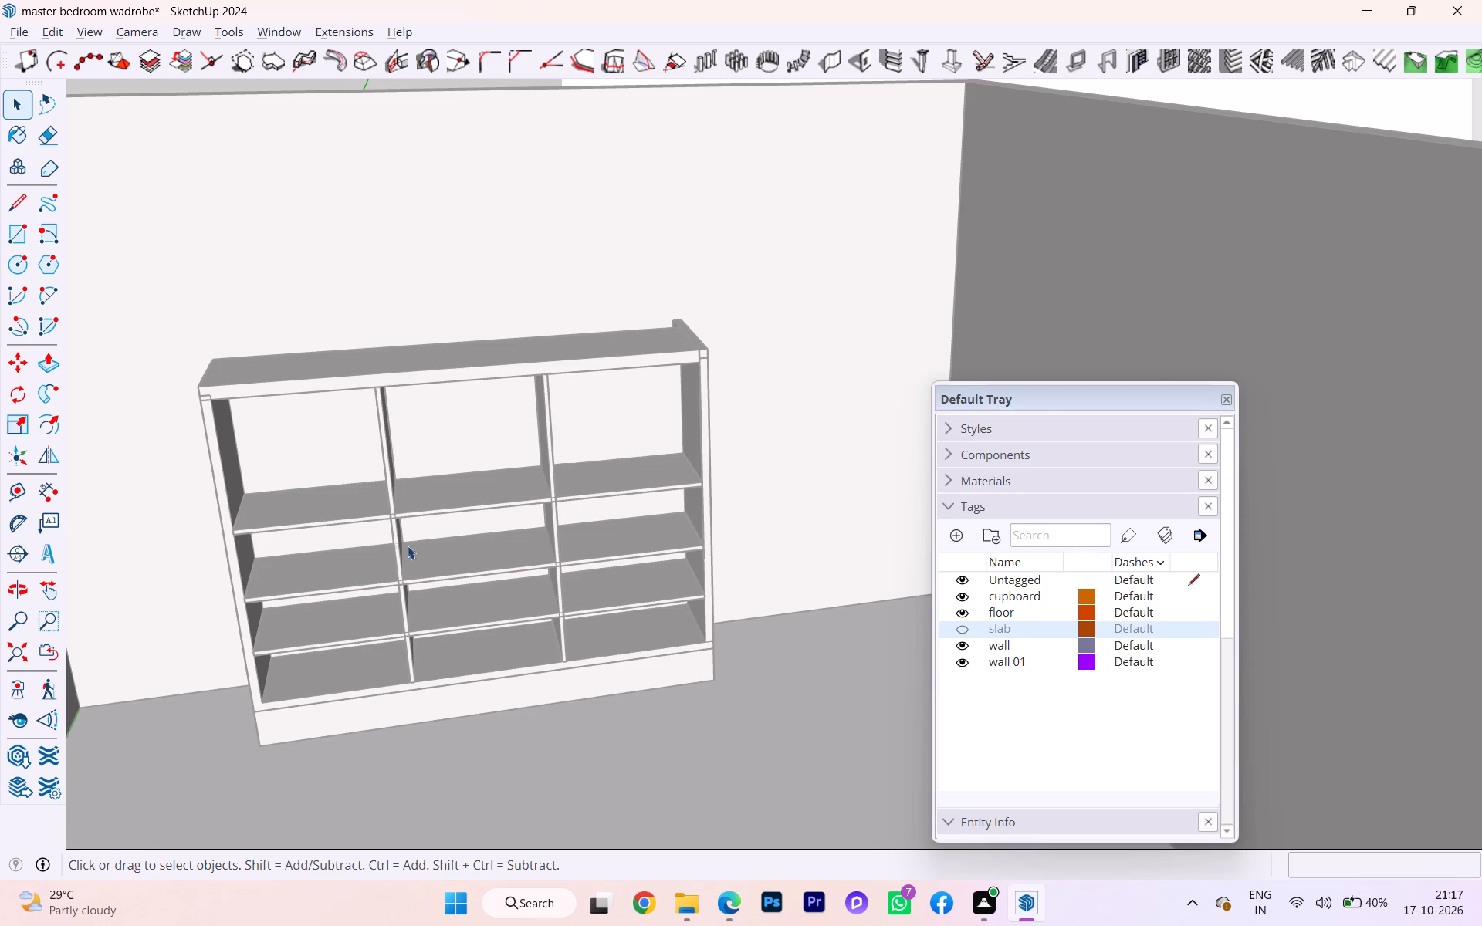
scroll(384, 530, "down", 7)
scroll(553, 553, "up", 1)
left_click(1294, 625)
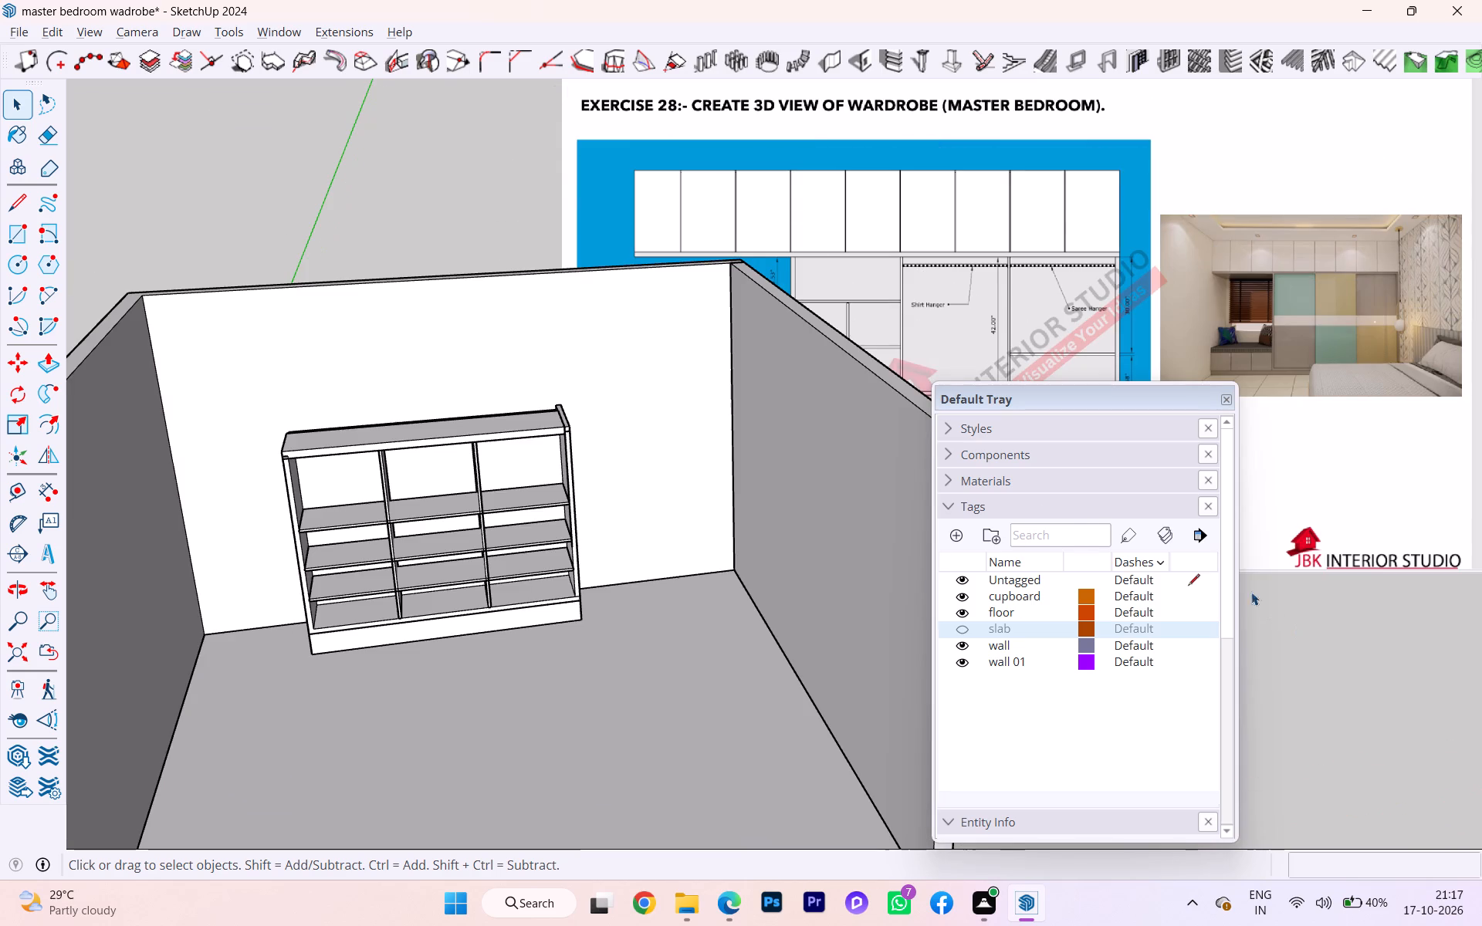
Open the full-width top panel's group and push its top face down to thin the panel.
scroll(502, 438, "up", 10)
scroll(501, 438, "down", 1)
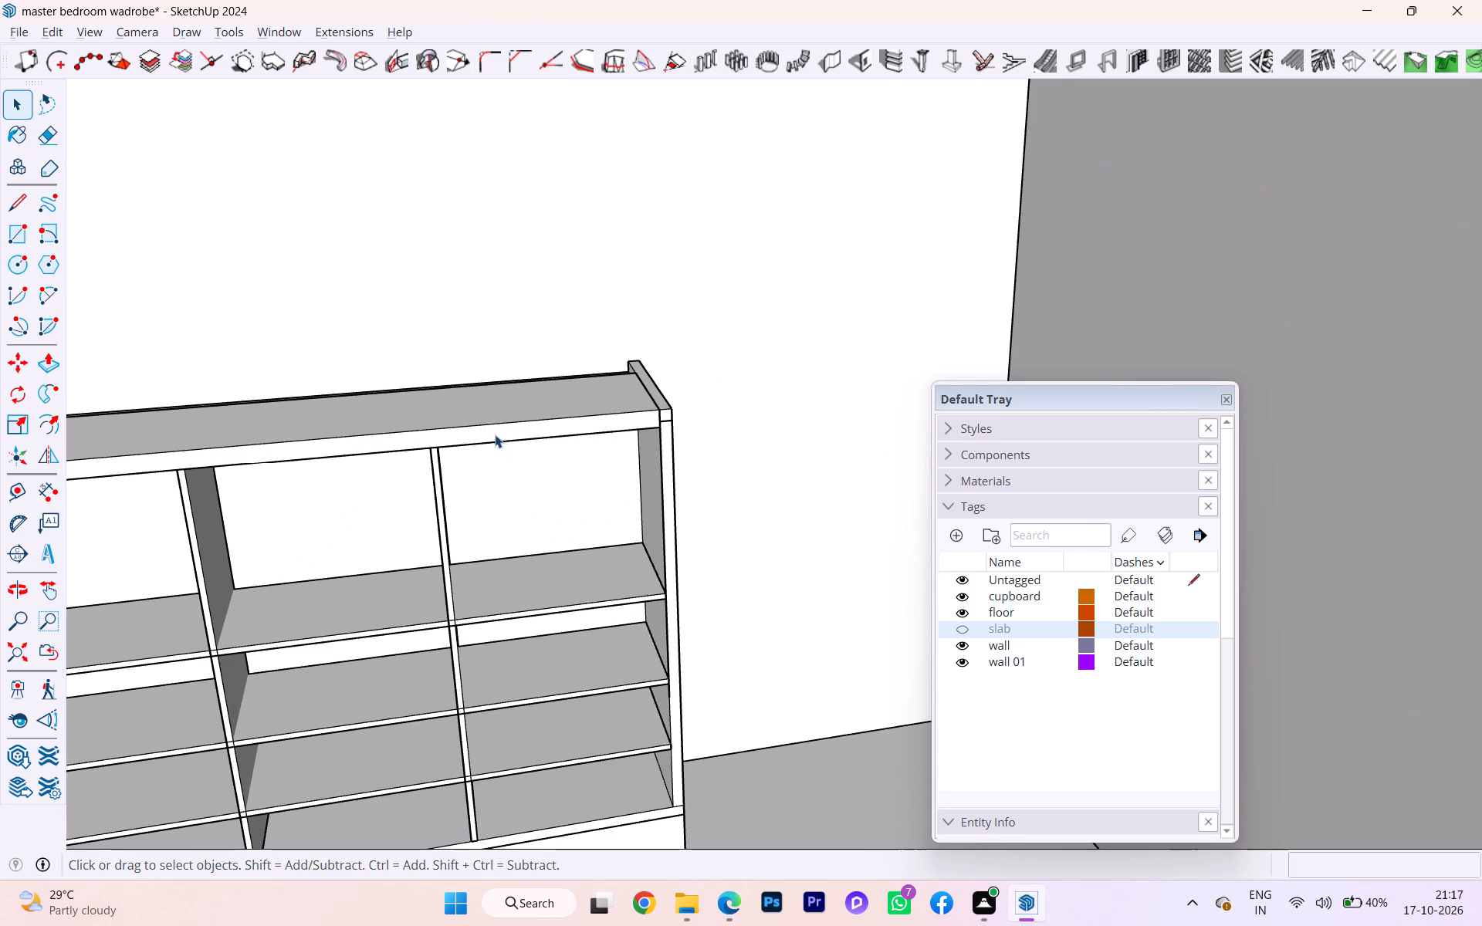
middle_click_drag(481, 431, 181, 448)
scroll(436, 417, "down", 1)
middle_click_drag(437, 417, 462, 438)
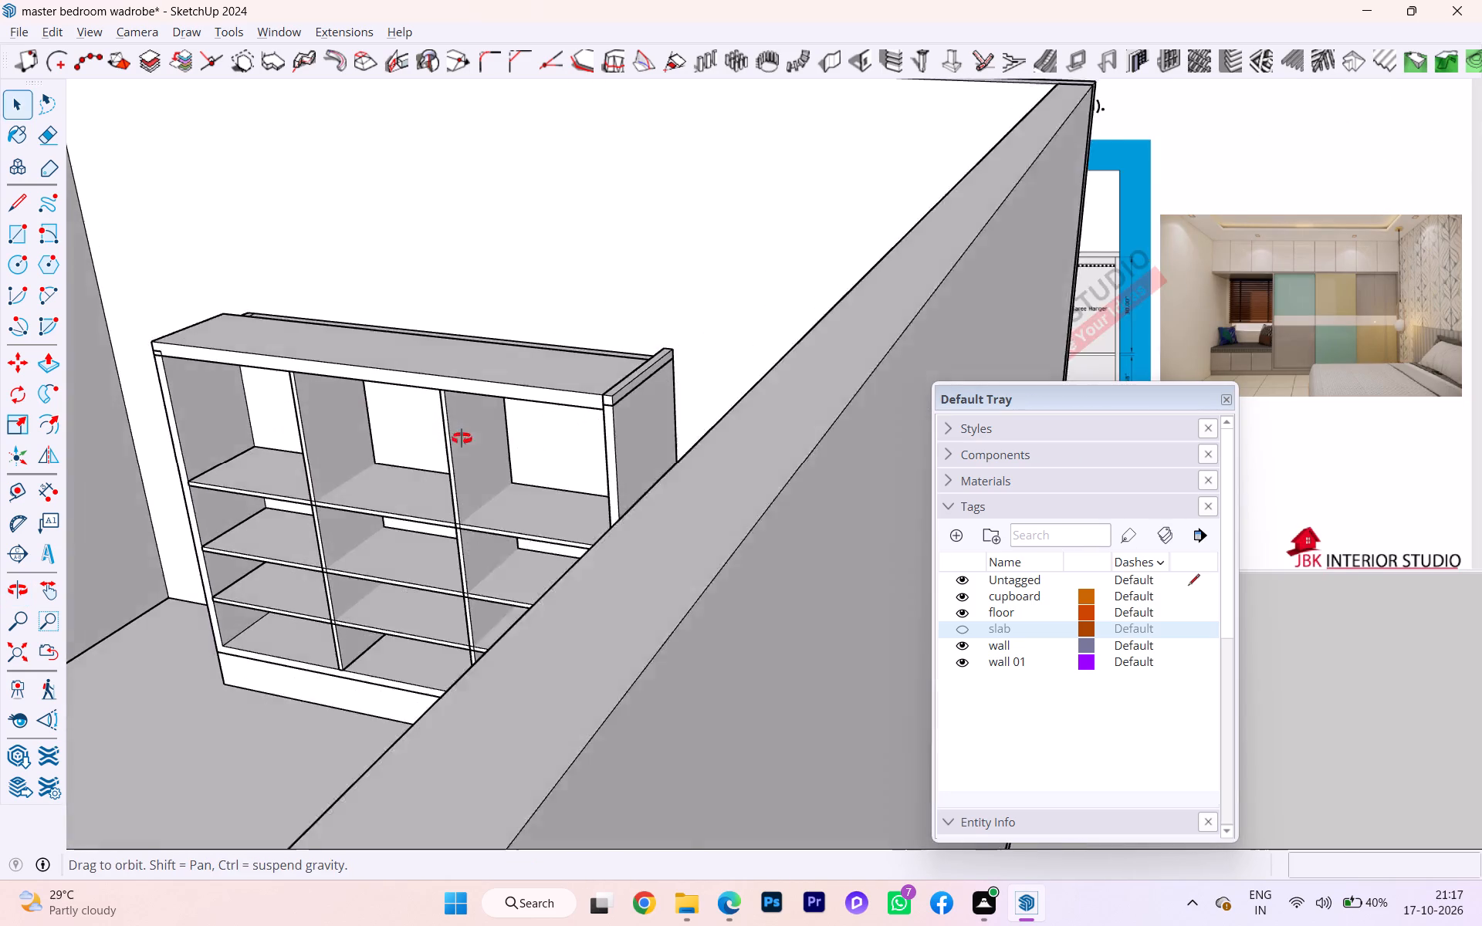
middle_click_drag(462, 438, 723, 615)
scroll(643, 551, "down", 1)
middle_click_drag(591, 524, 587, 357)
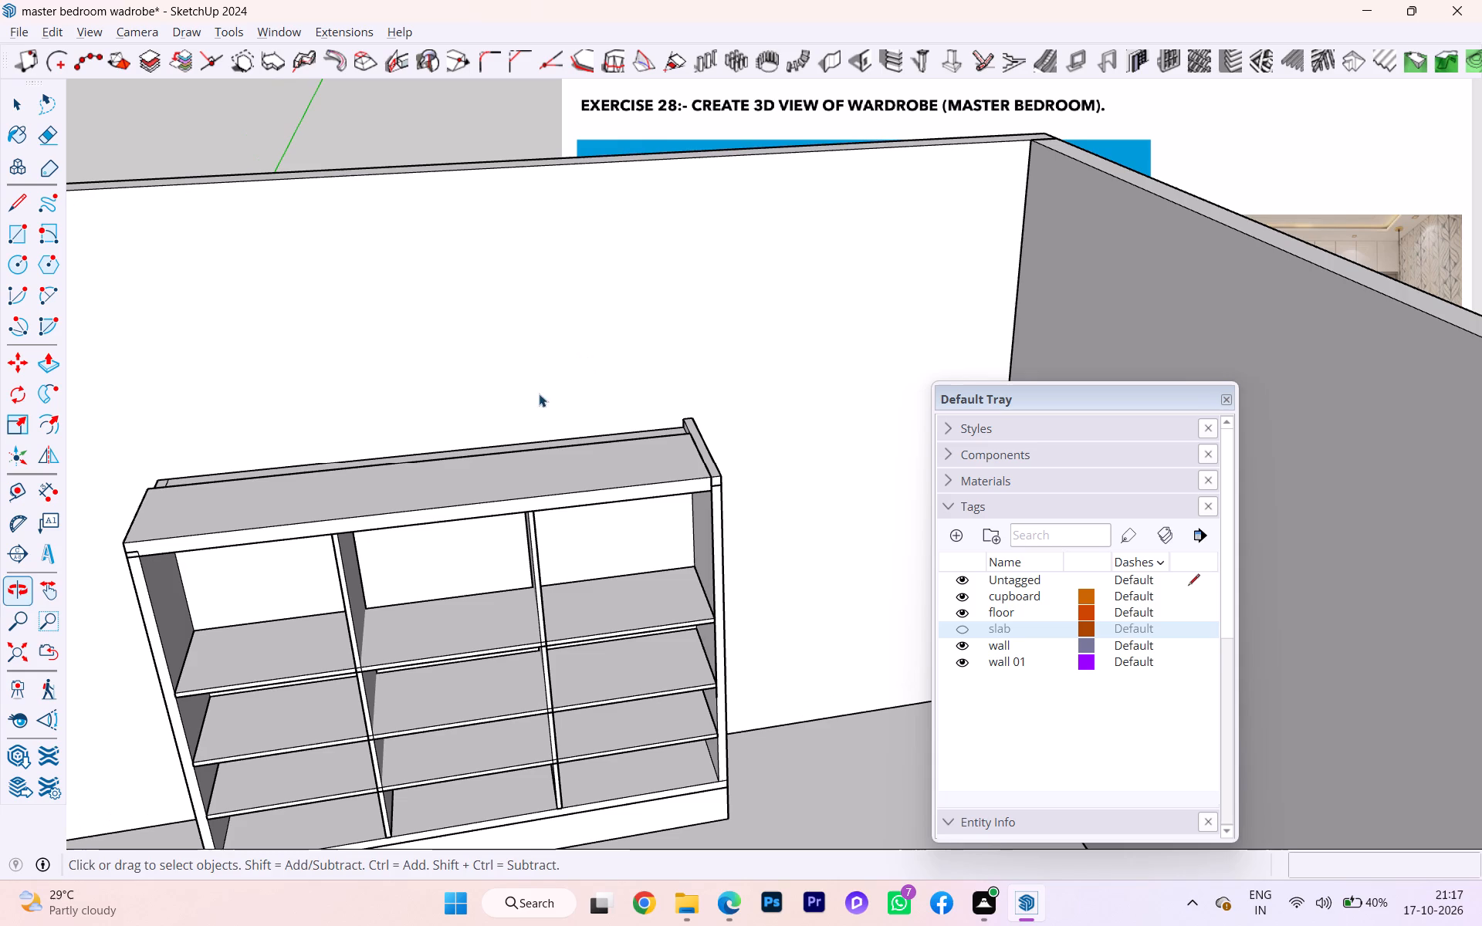
left_click(381, 502)
double_click(376, 498)
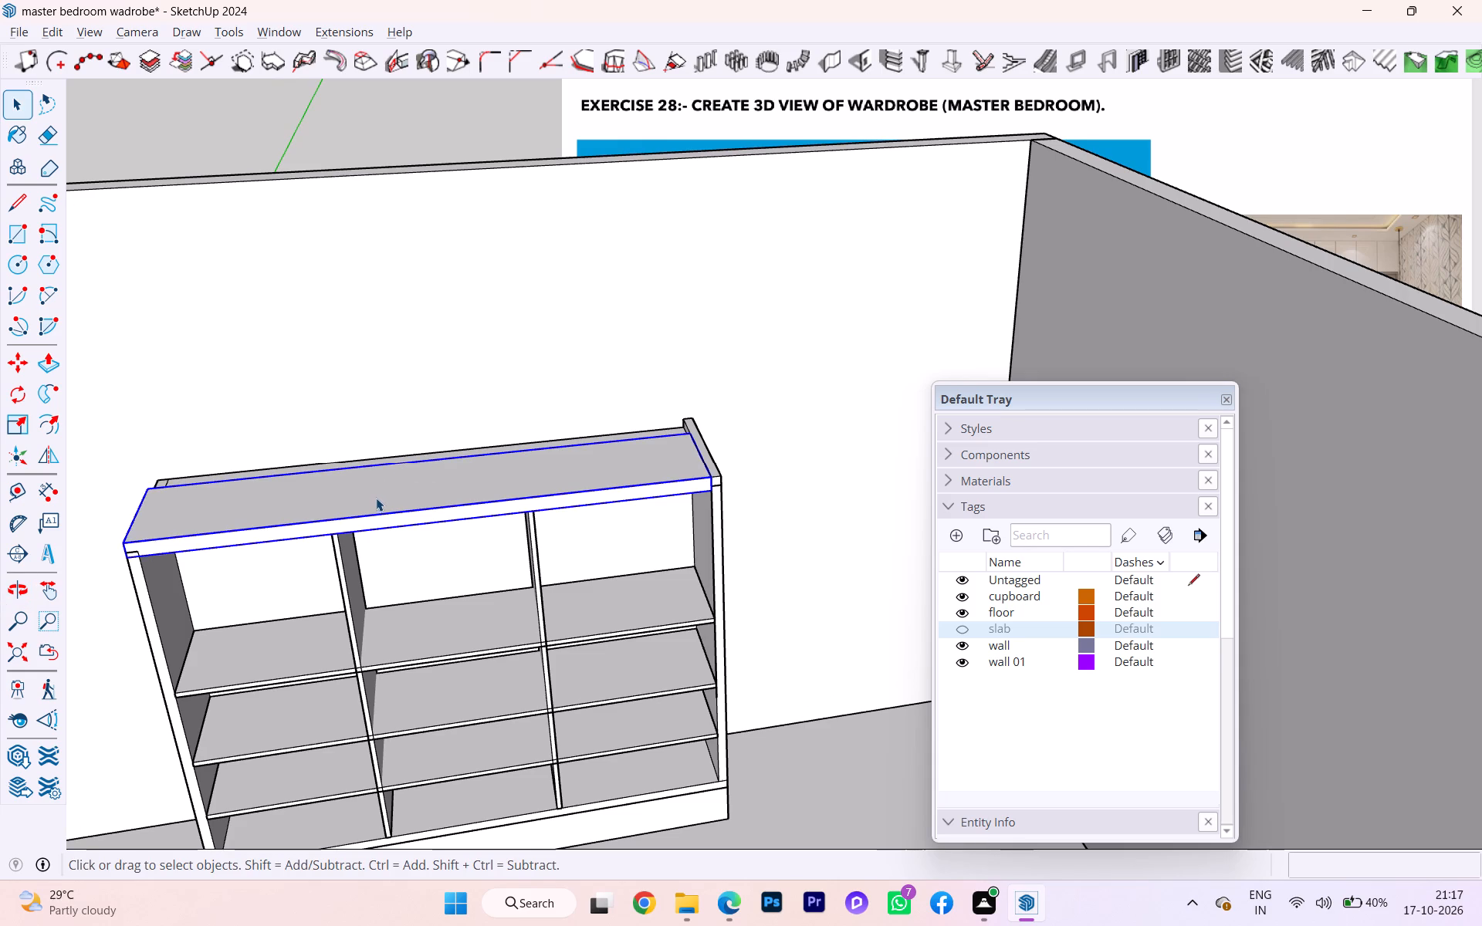
left_click(391, 486)
key("p")
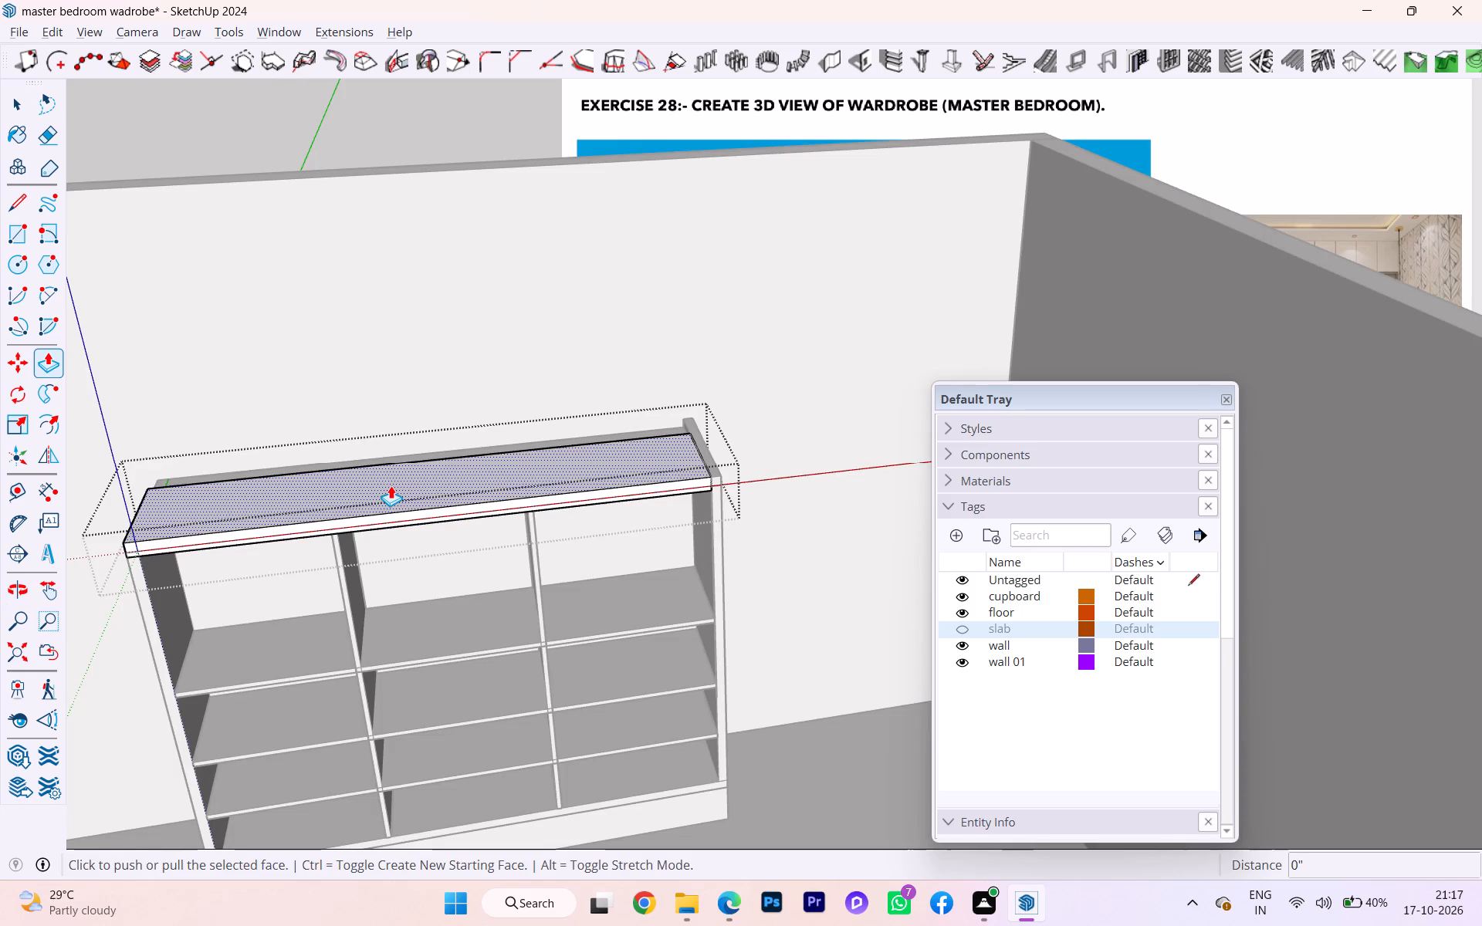
left_click(391, 485)
left_click(396, 495)
middle_click_drag(507, 492, 507, 489)
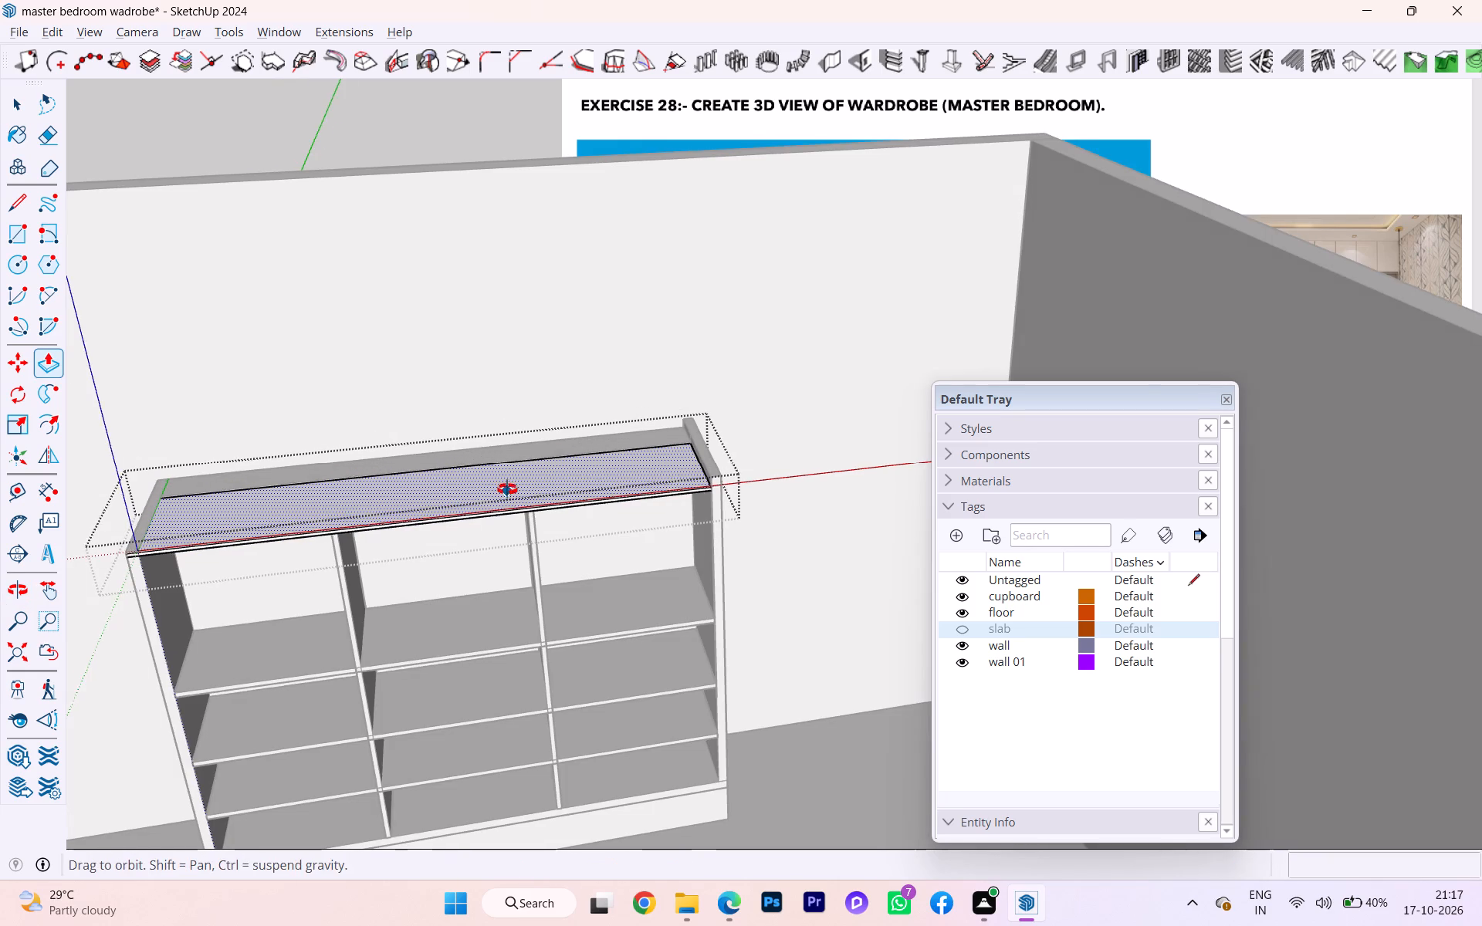
middle_click_drag(507, 489, 475, 317)
key("space")
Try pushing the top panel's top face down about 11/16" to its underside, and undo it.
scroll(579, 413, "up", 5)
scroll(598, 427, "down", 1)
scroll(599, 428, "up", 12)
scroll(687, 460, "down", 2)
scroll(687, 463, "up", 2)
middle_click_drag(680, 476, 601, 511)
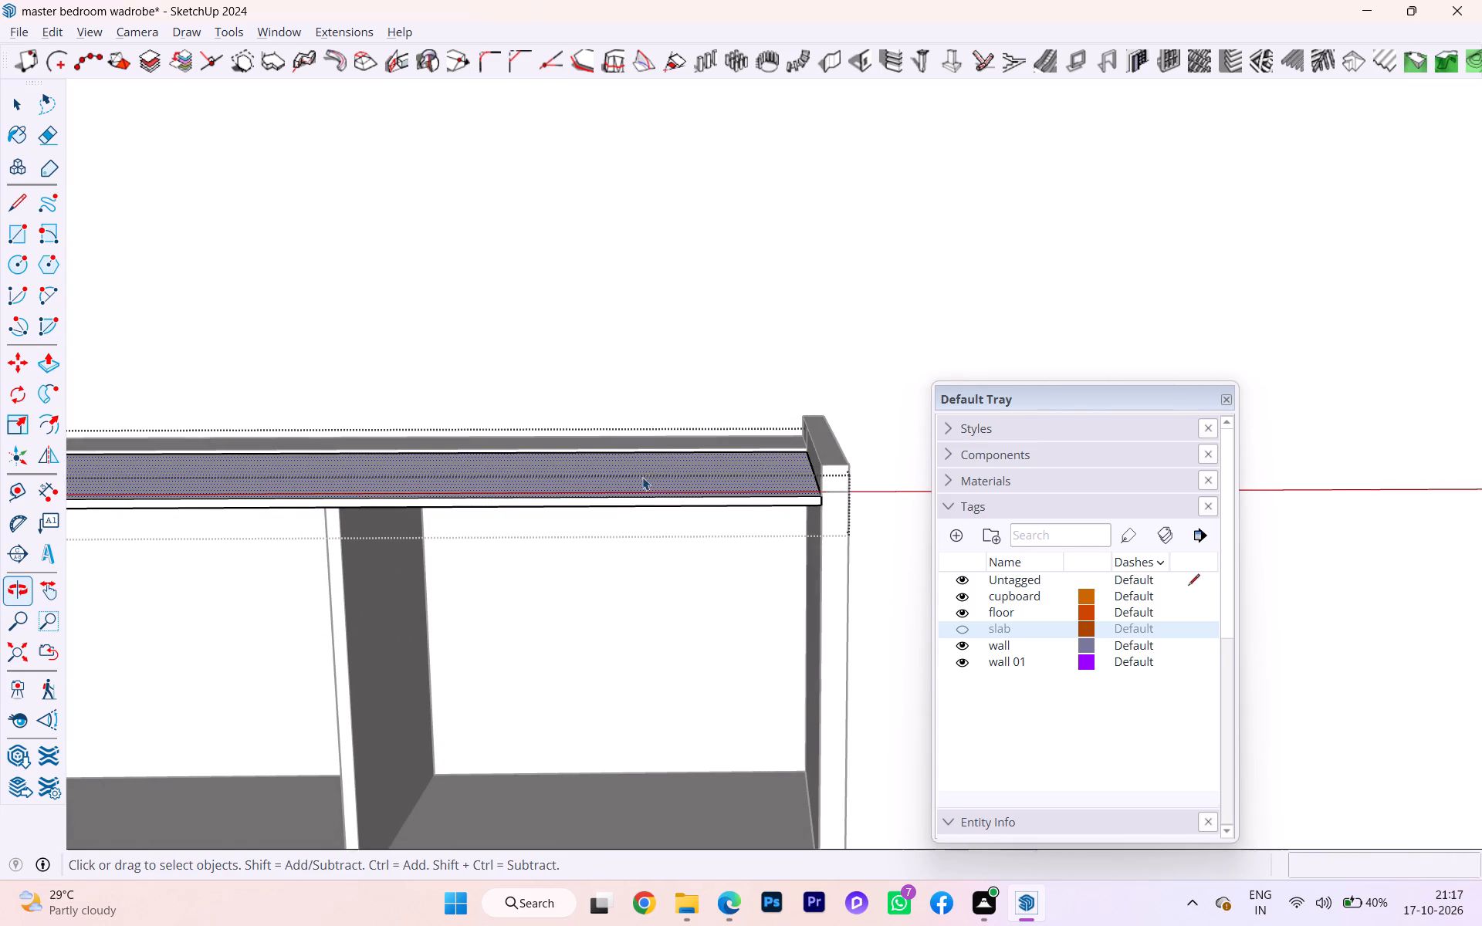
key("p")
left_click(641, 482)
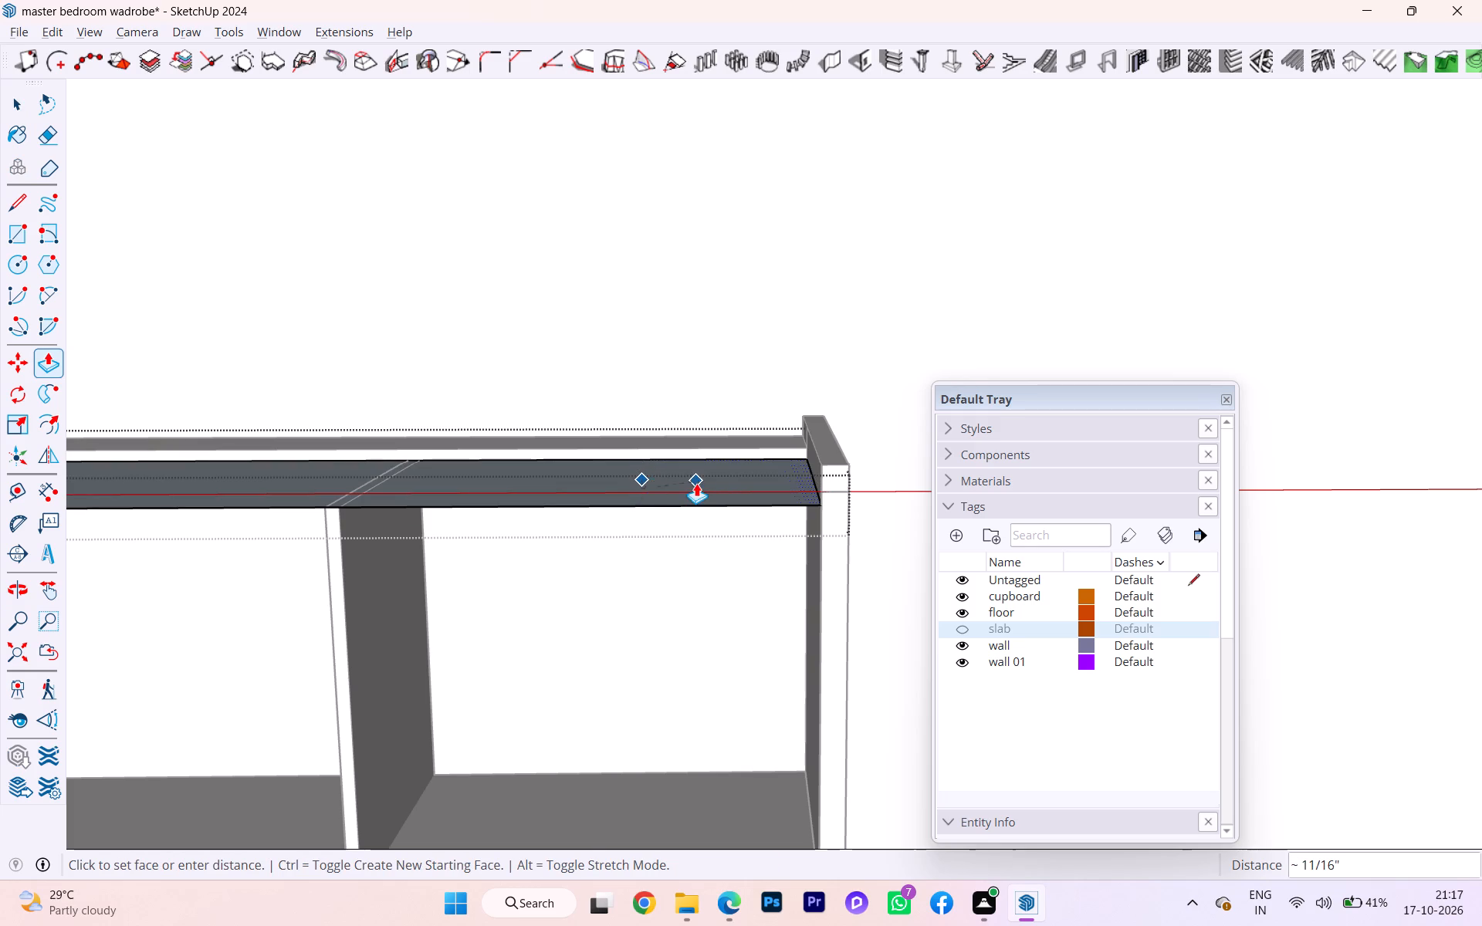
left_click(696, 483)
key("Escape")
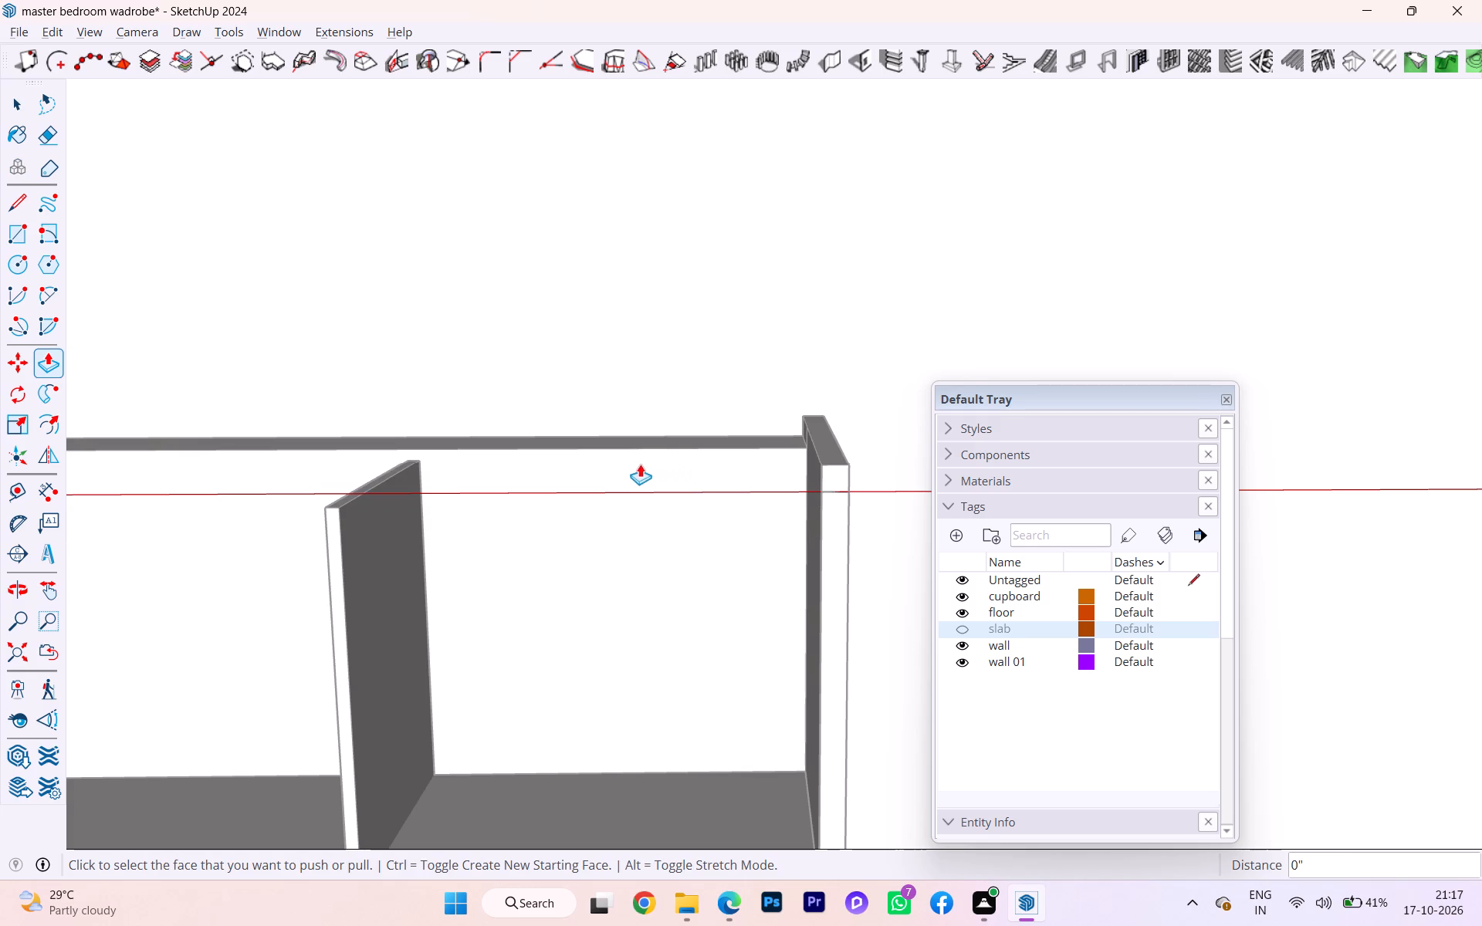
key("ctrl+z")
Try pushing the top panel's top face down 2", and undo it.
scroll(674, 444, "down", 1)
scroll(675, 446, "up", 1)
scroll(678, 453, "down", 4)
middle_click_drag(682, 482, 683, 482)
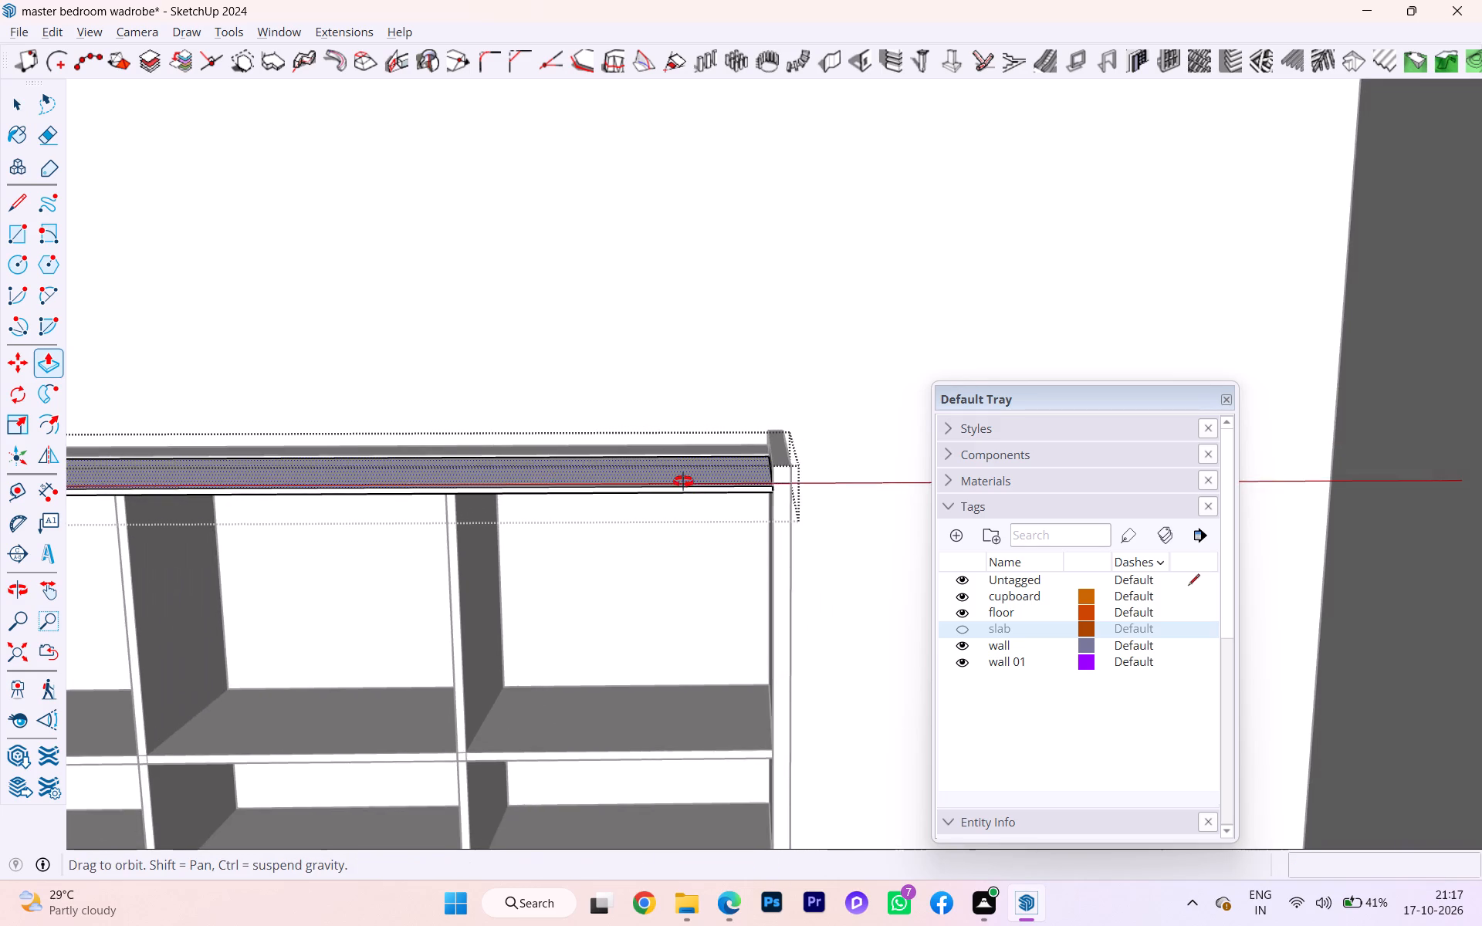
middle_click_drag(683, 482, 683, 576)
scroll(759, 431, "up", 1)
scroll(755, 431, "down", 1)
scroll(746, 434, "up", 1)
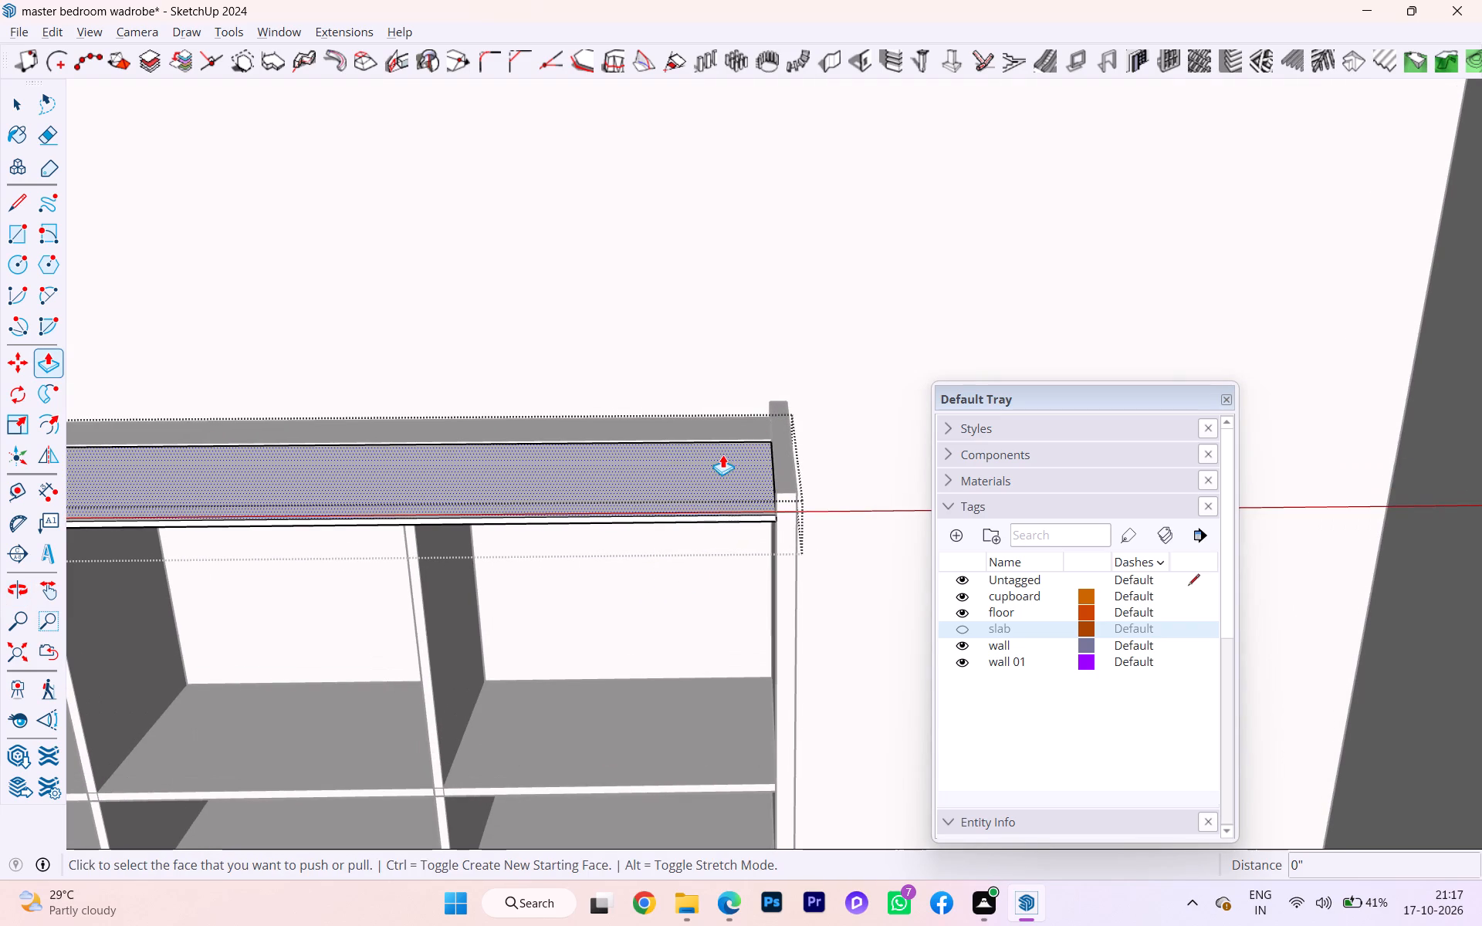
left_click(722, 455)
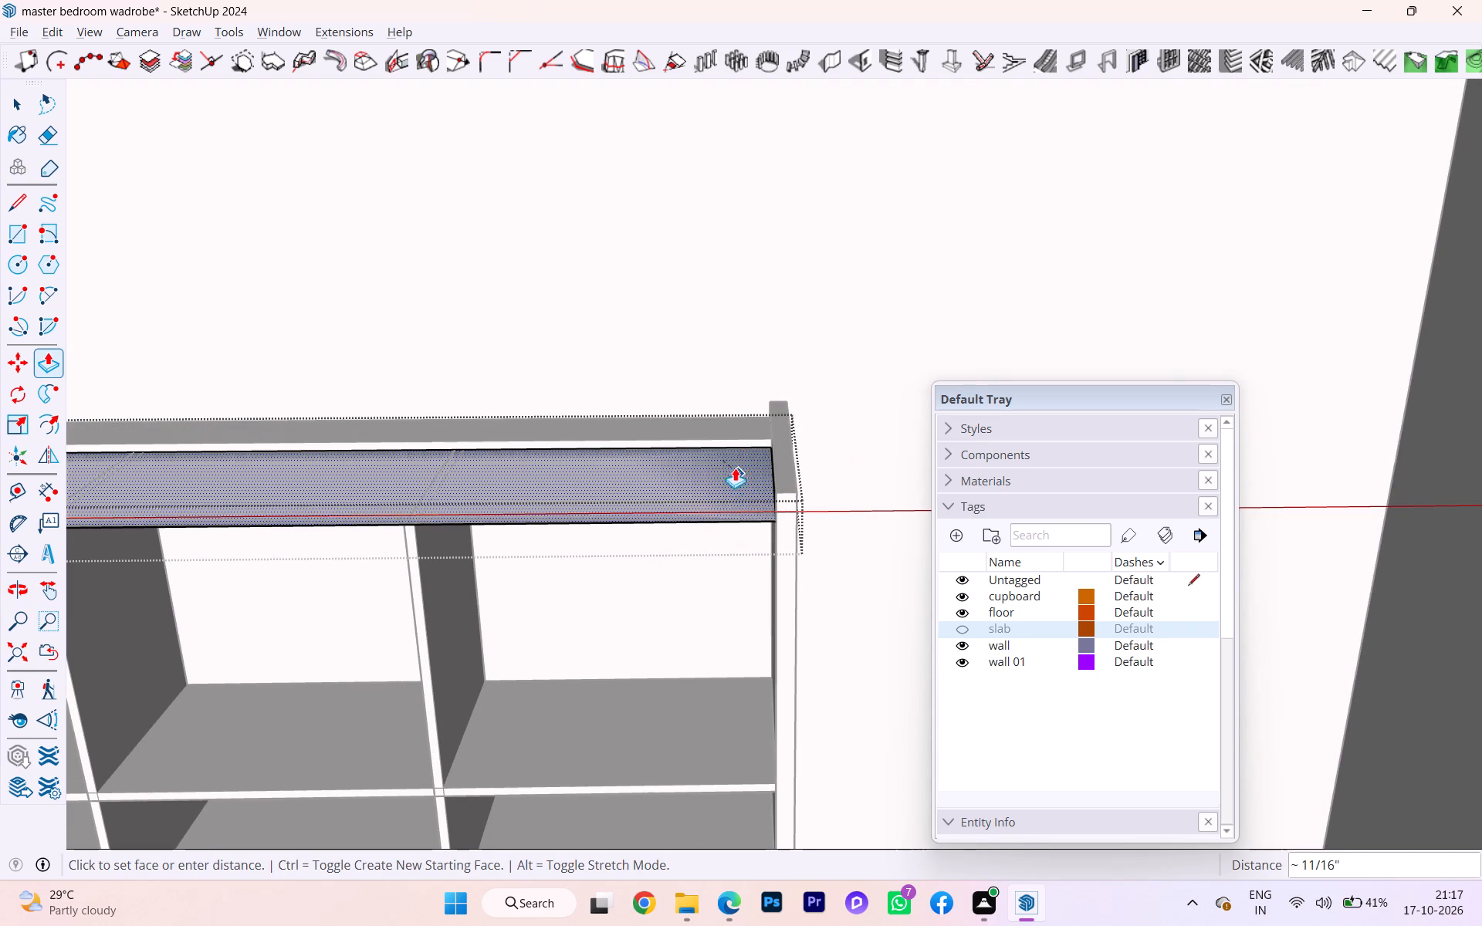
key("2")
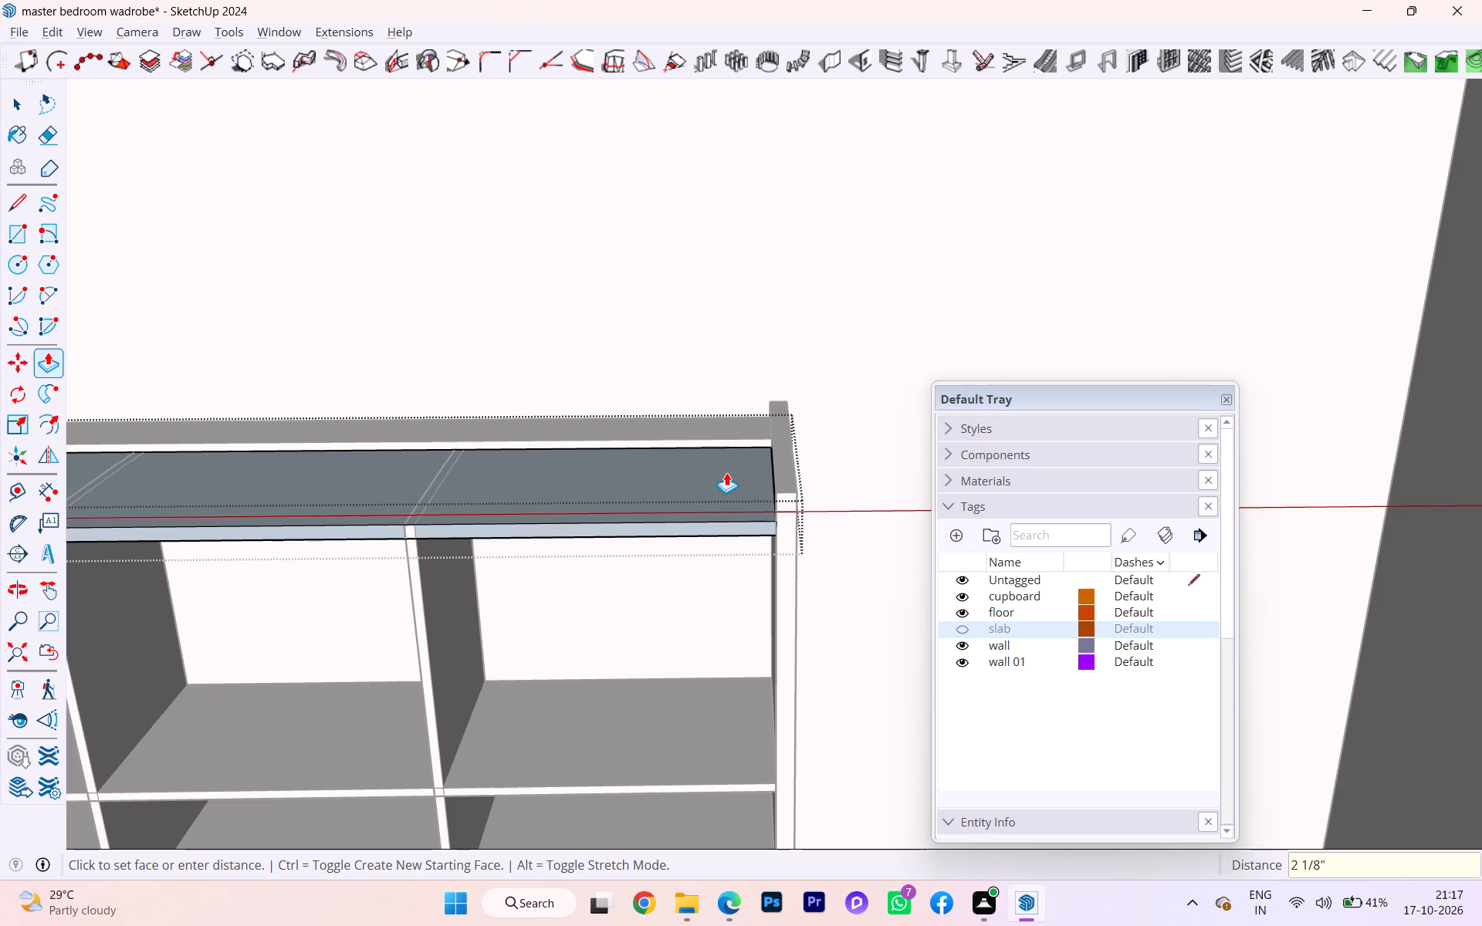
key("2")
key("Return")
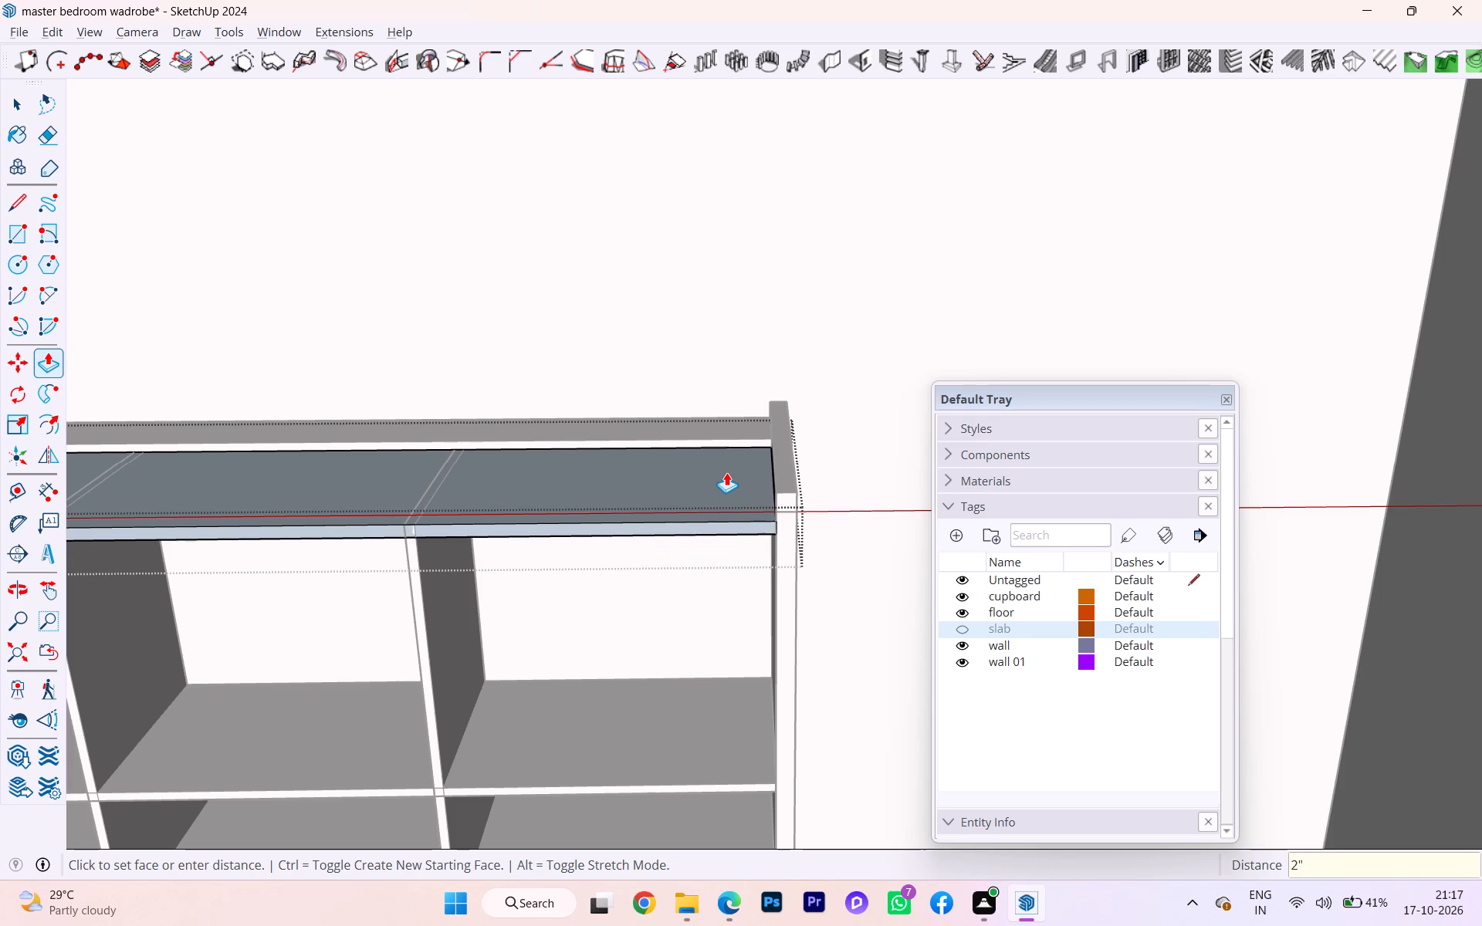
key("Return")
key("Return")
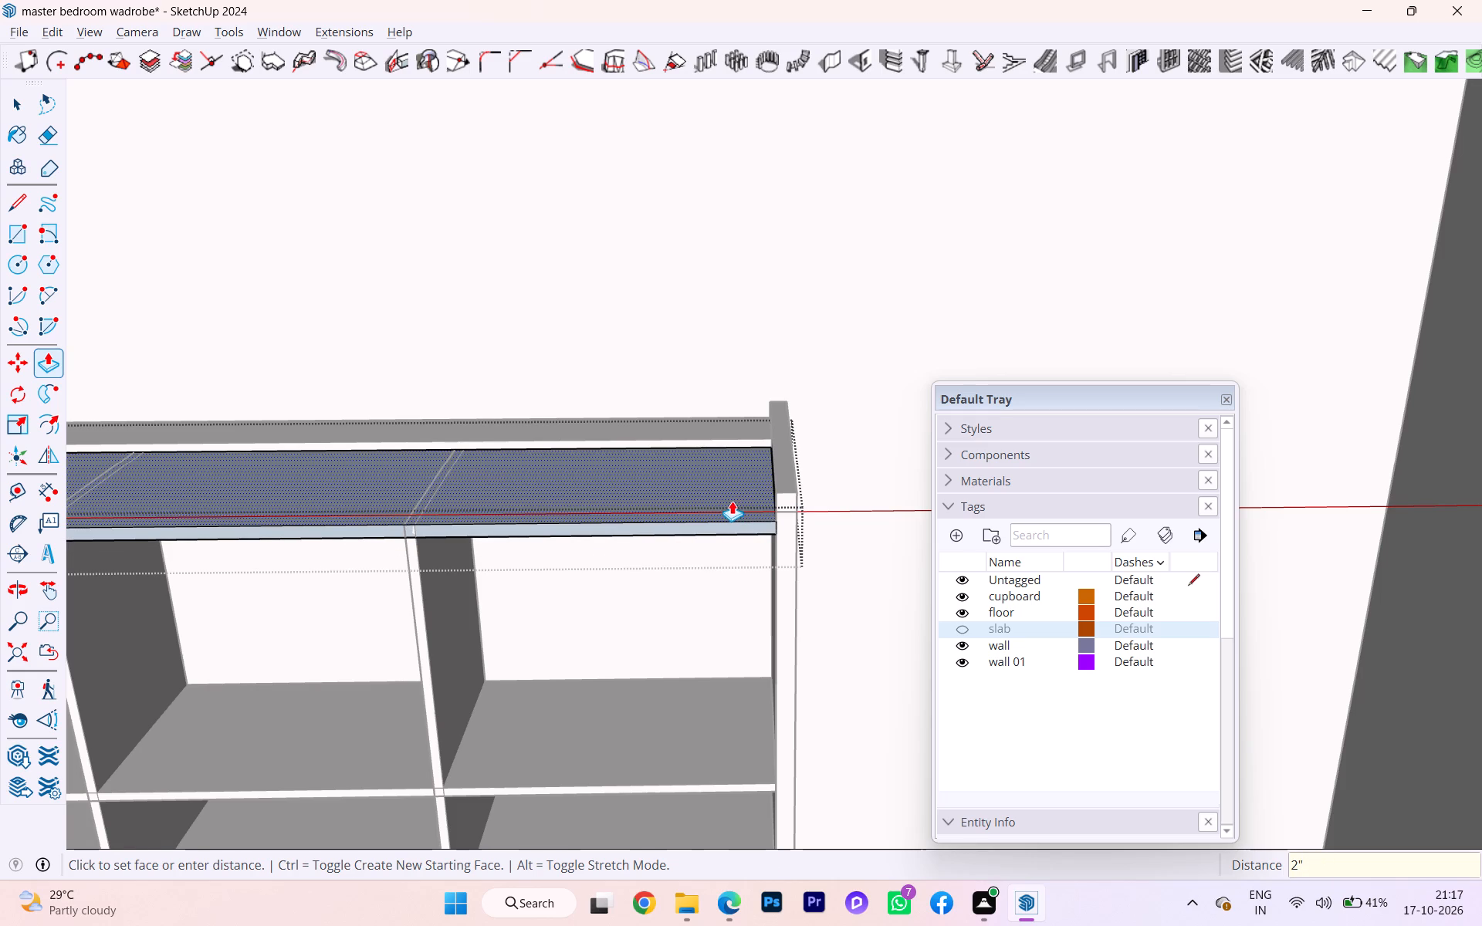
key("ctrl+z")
Pull the top panel's top face up 1".
left_click(709, 488)
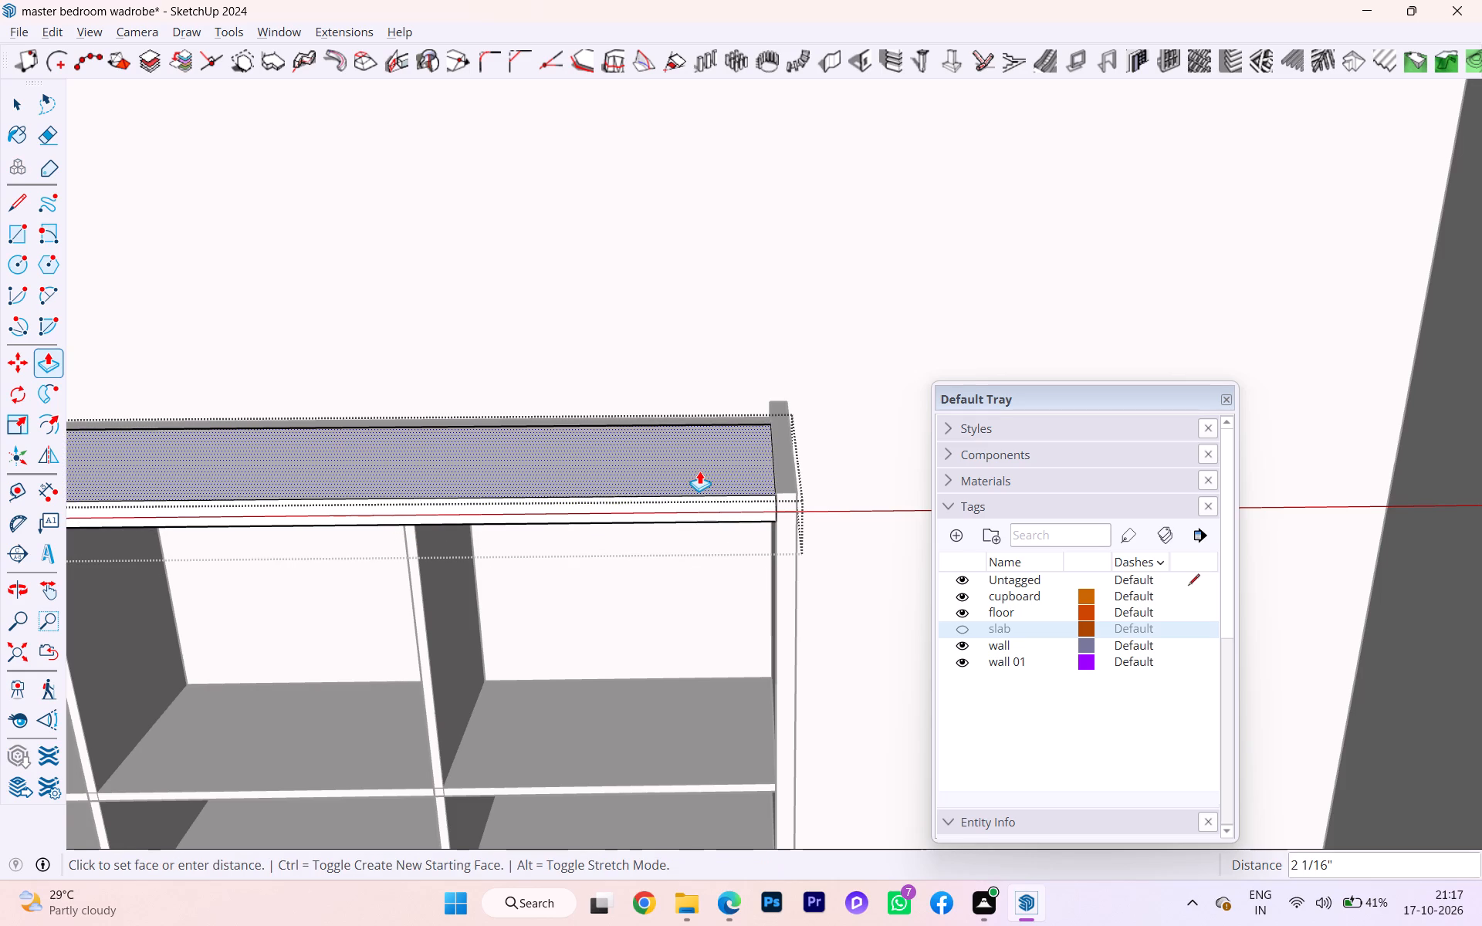
key("1")
key("shift+quotedbl")
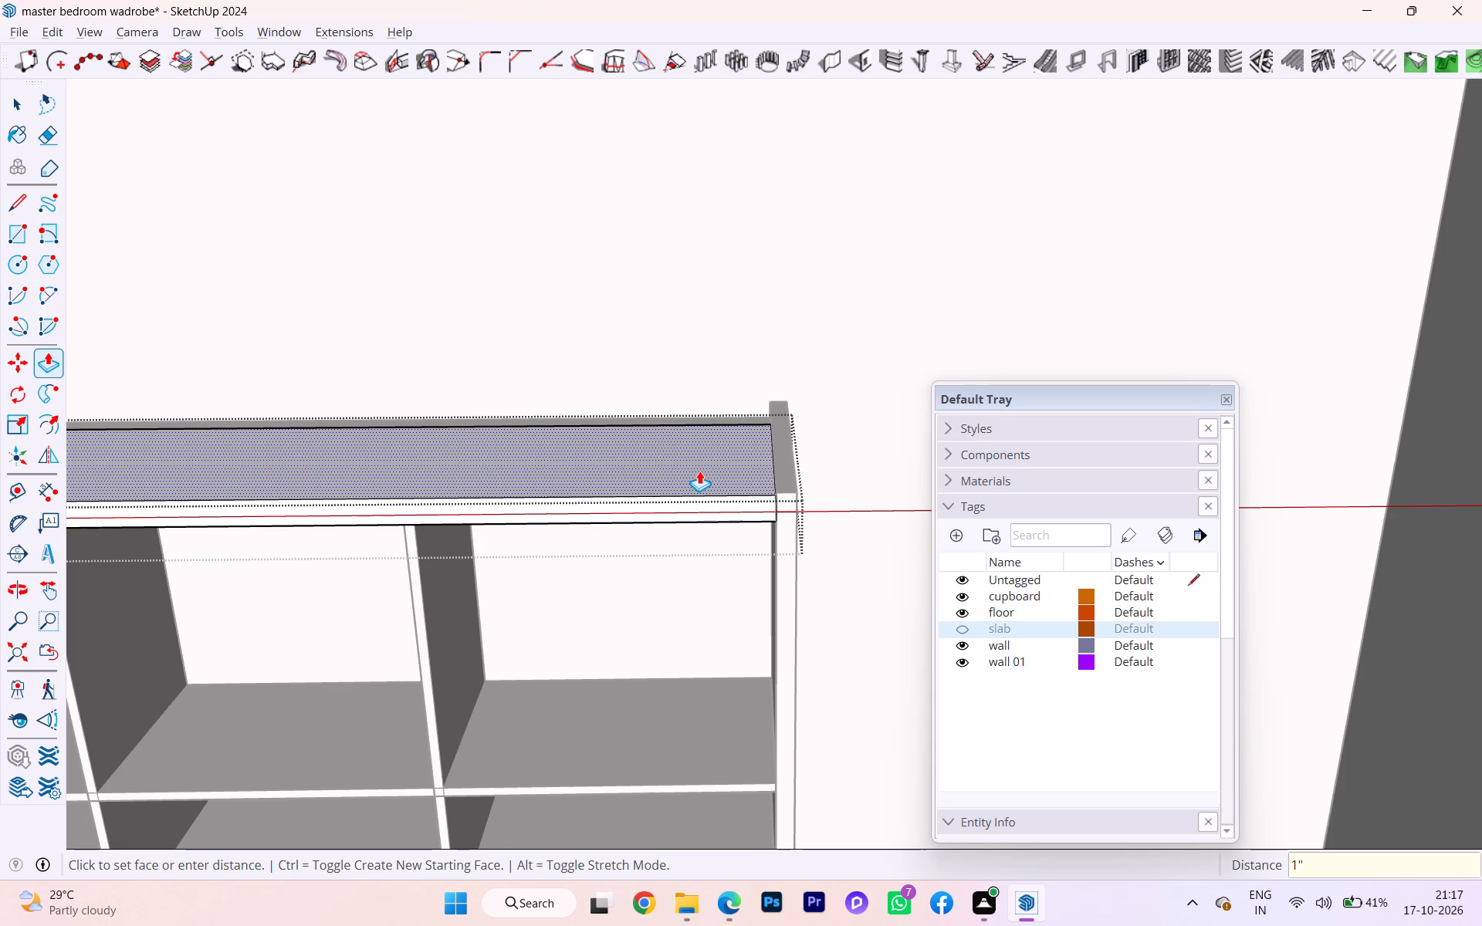
key("Return")
key("space")
Examine the top panel's fit against the side panels and dividers from several angles.
scroll(692, 462, "down", 1)
middle_click_drag(690, 459, 798, 465)
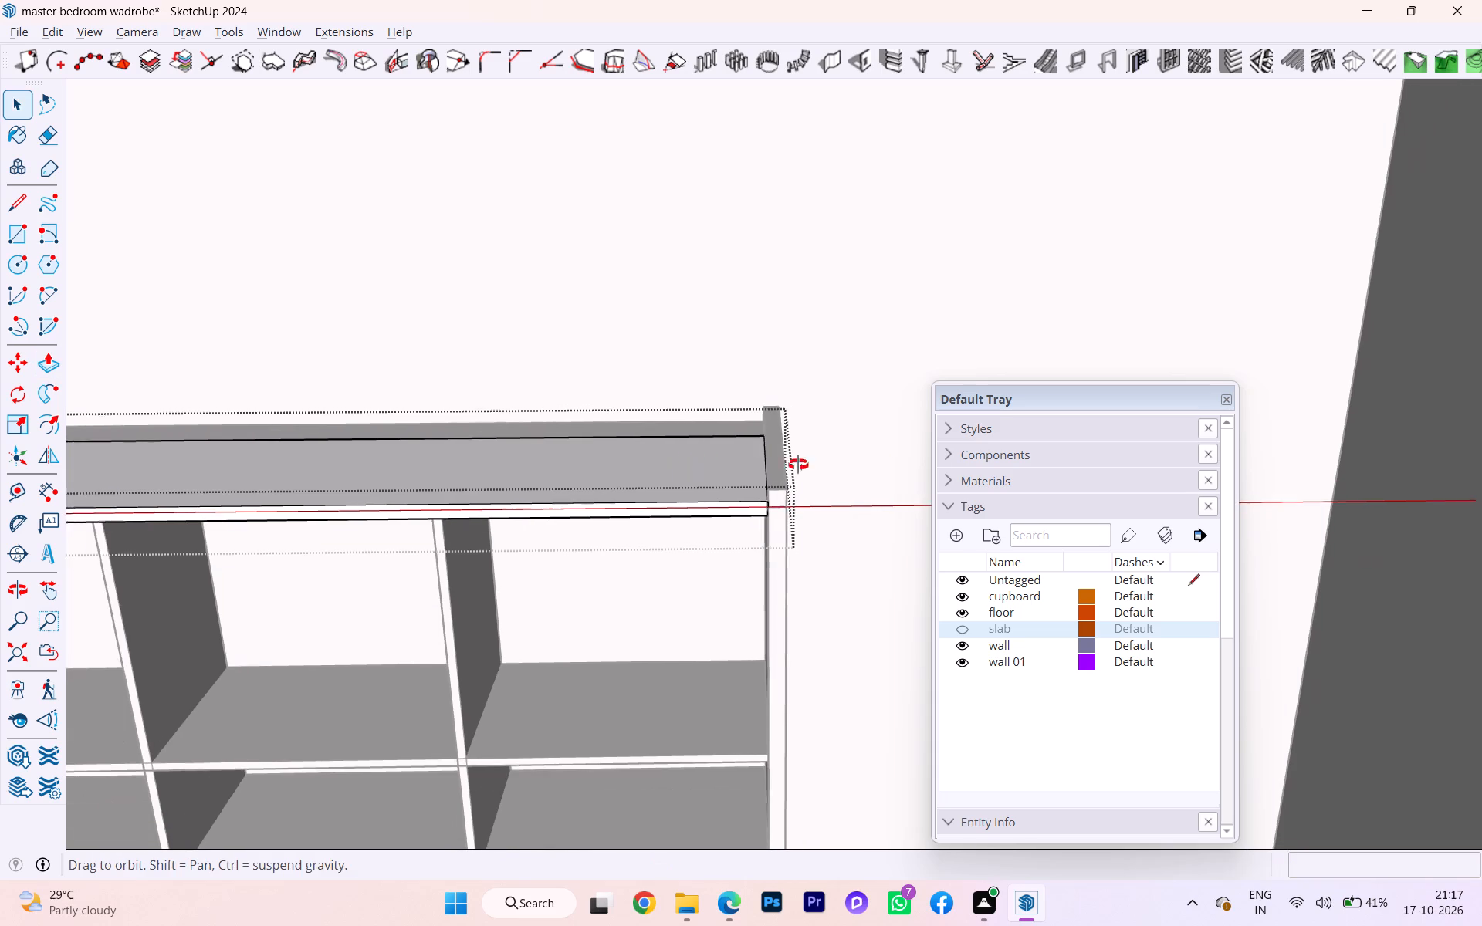
middle_click_drag(798, 465, 980, 449)
scroll(730, 458, "down", 1)
middle_click(730, 458)
scroll(697, 483, "down", 1)
scroll(584, 487, "down", 3)
scroll(582, 487, "up", 1)
scroll(581, 487, "down", 2)
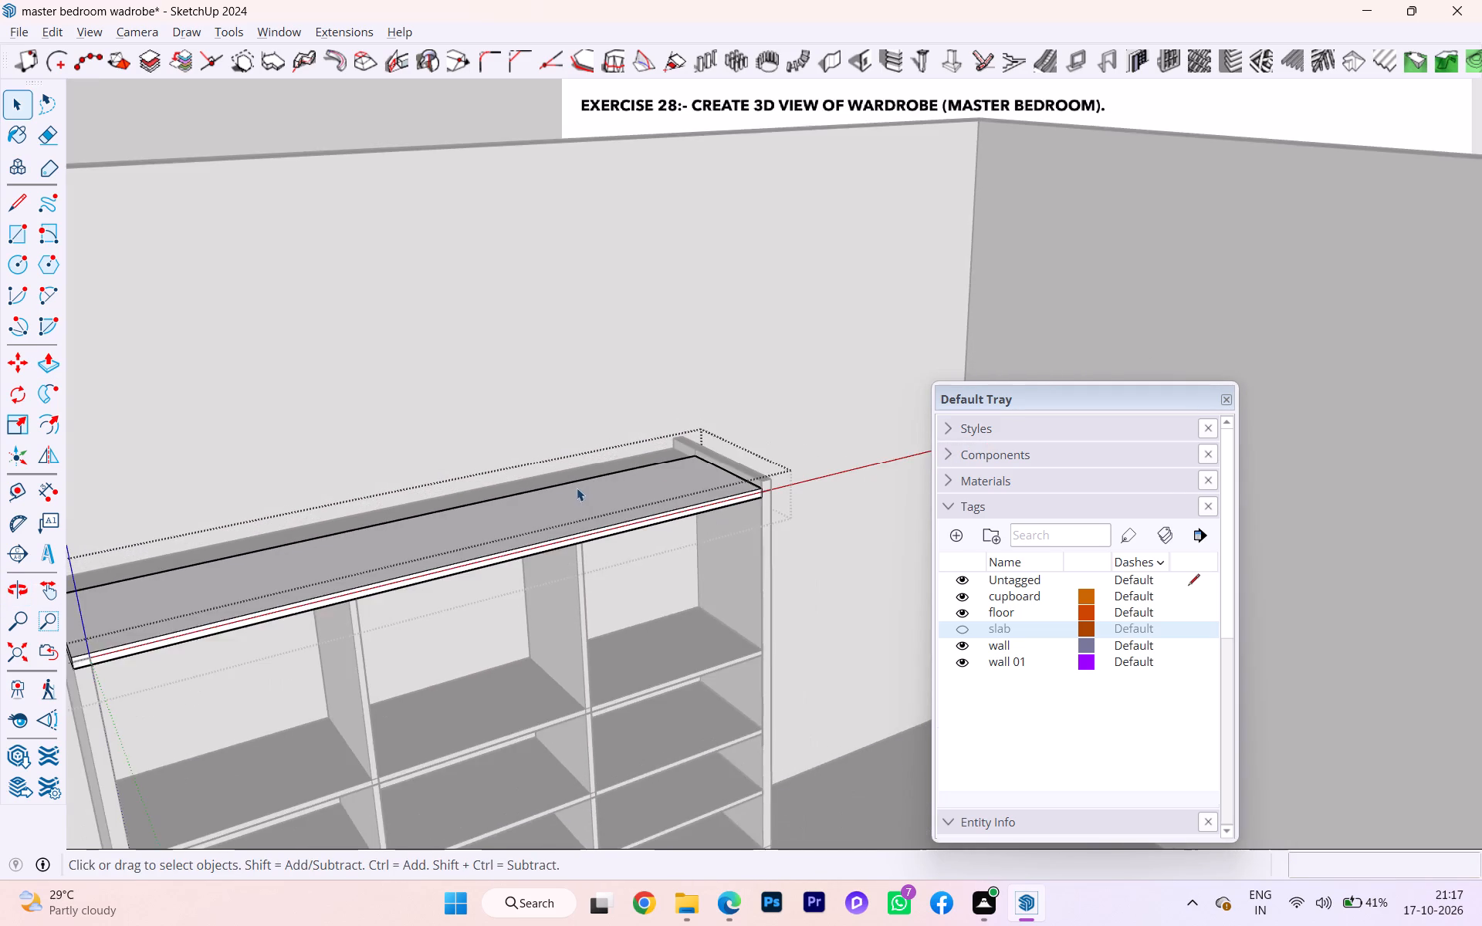
scroll(577, 488, "down", 1)
scroll(576, 488, "up", 1)
scroll(576, 488, "down", 1)
scroll(576, 488, "up", 2)
scroll(576, 488, "down", 1)
scroll(172, 620, "up", 3)
scroll(163, 618, "down", 1)
middle_click_drag(164, 618, 274, 557)
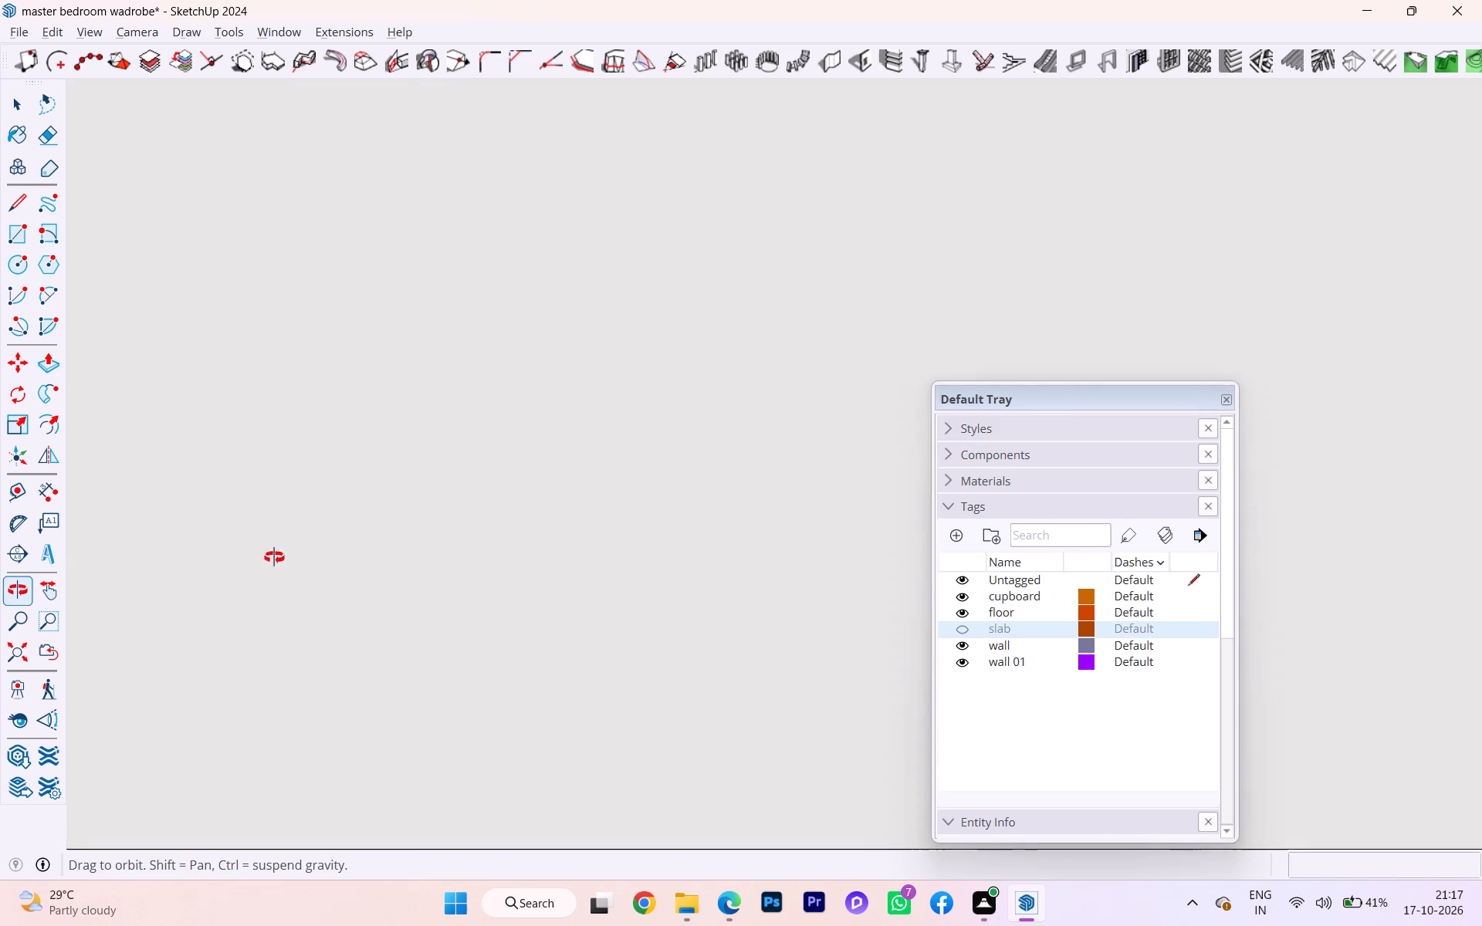
middle_click_drag(274, 557, 188, 591)
scroll(245, 584, "down", 2)
scroll(246, 584, "up", 2)
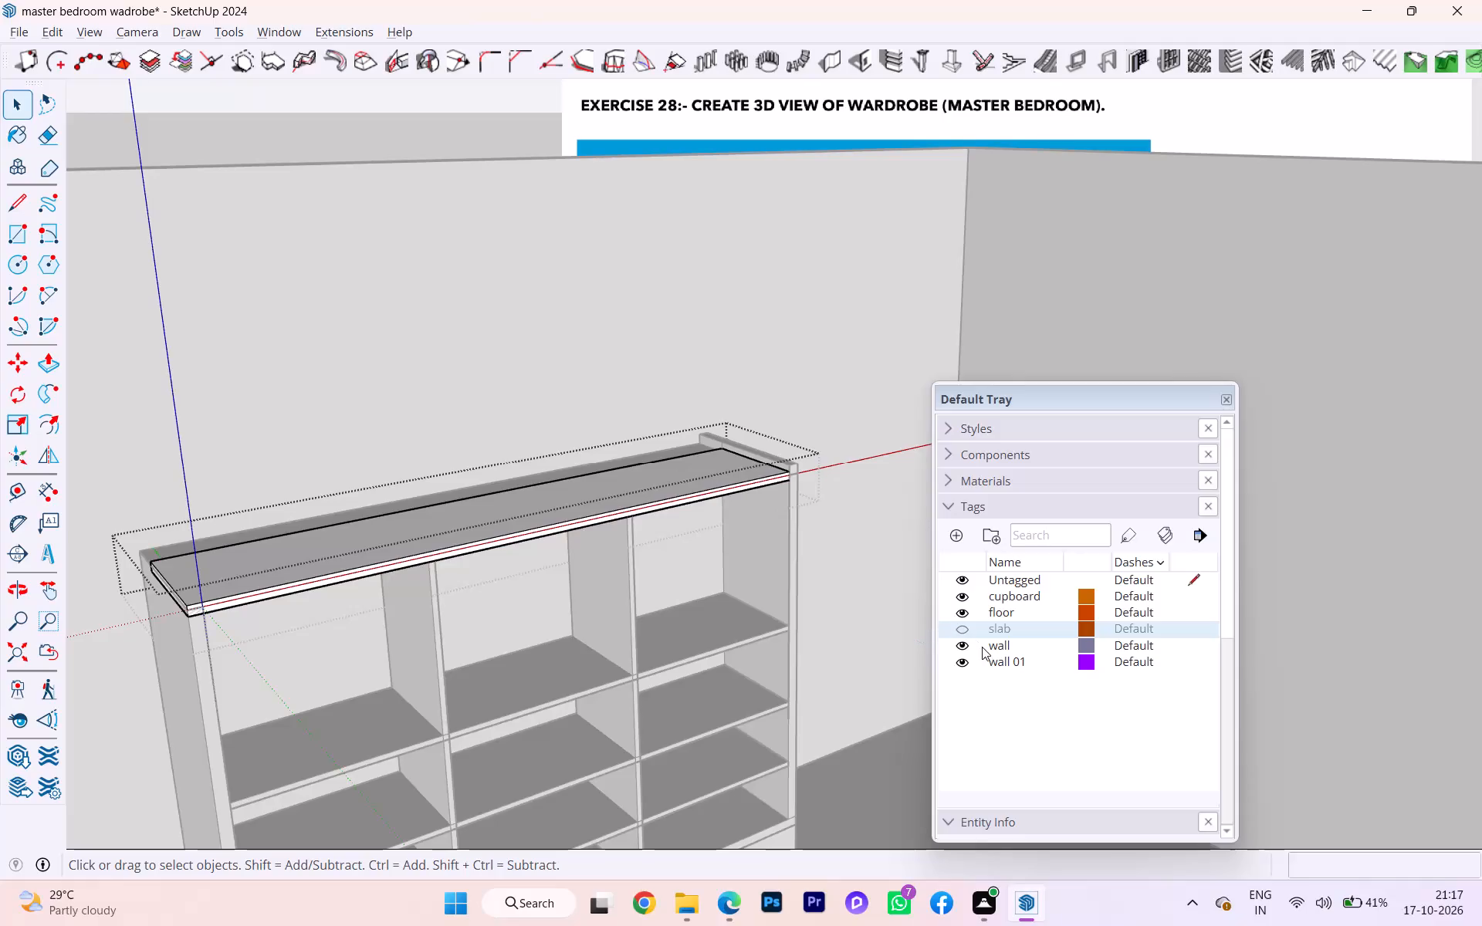
Hide the wall tag.
left_click(956, 649)
Open the wardrobe carcass and pull its exposed rear top strip up about 11/16" to the top panel's upper face.
scroll(570, 617, "down", 1)
middle_click_drag(570, 617, 740, 555)
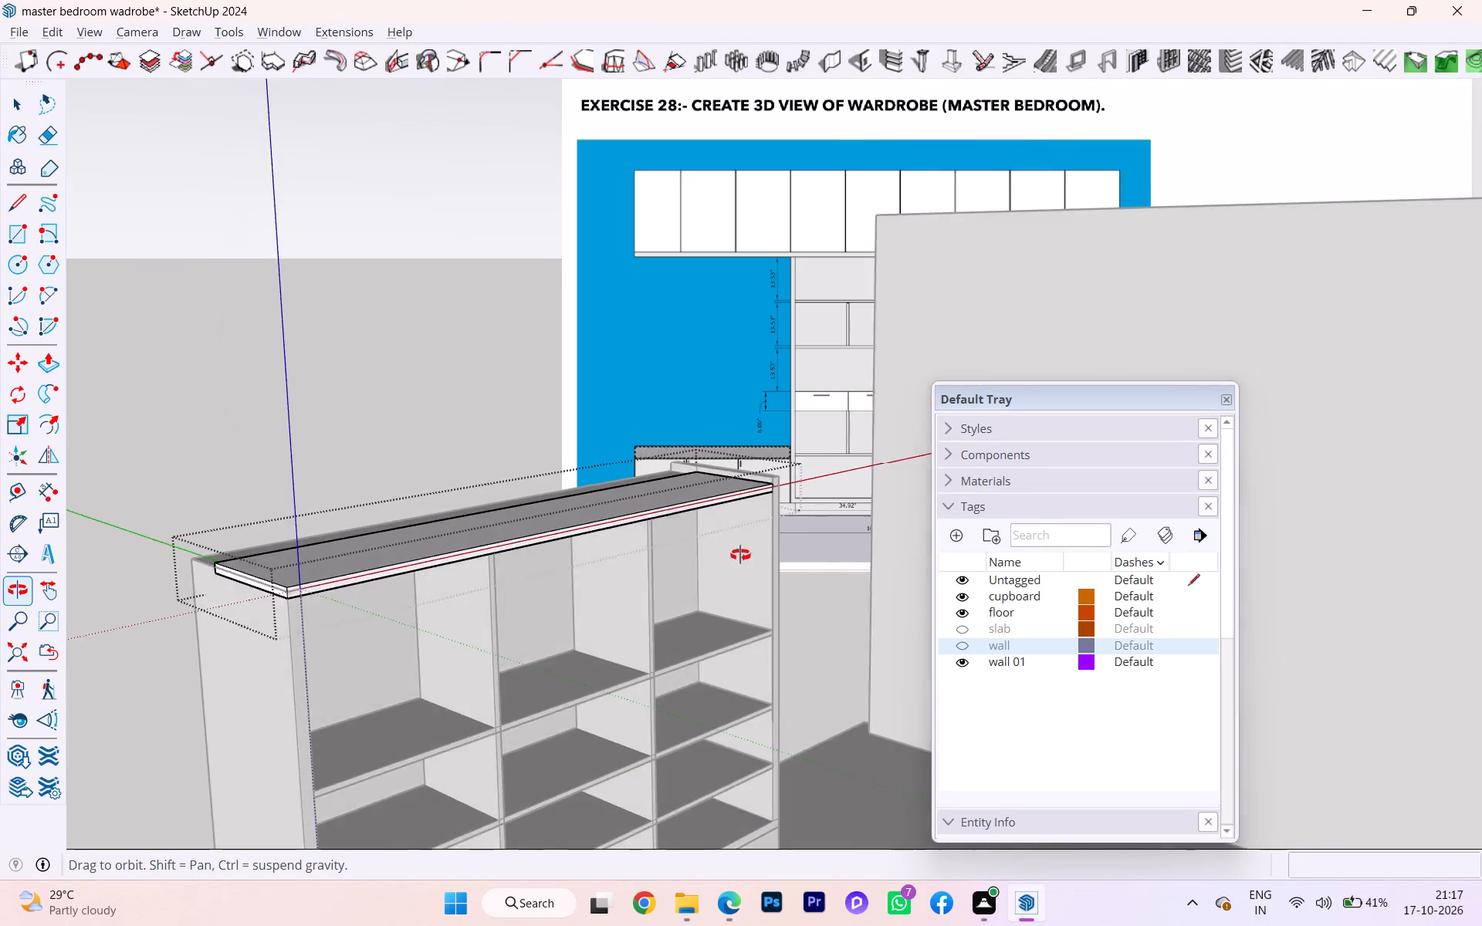
middle_click_drag(740, 555, 986, 579)
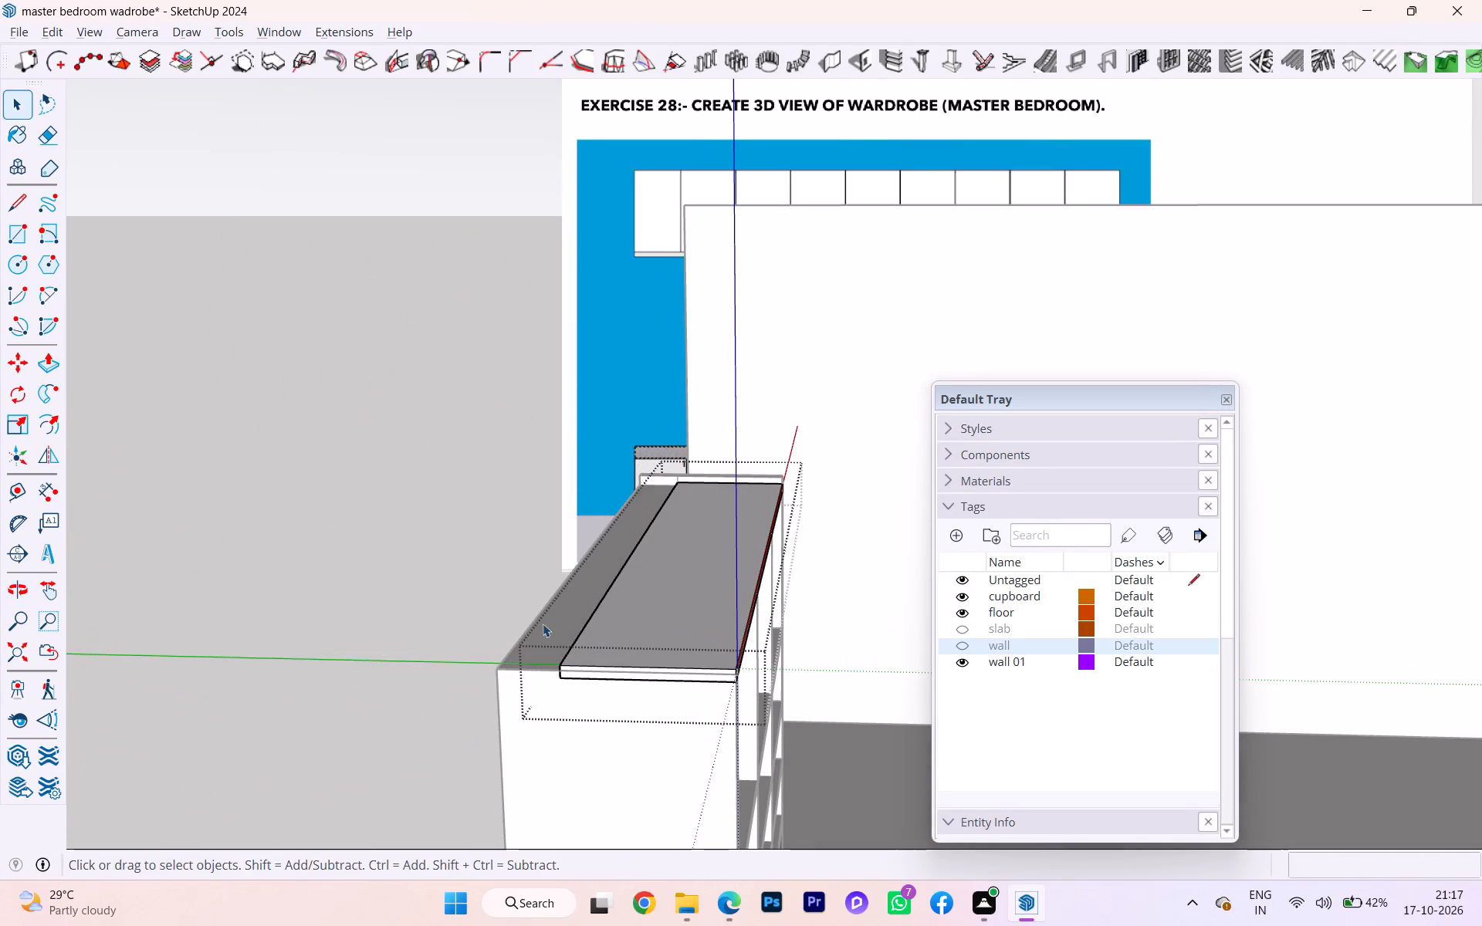
scroll(540, 624, "down", 1)
middle_click_drag(539, 625, 822, 626)
scroll(614, 598, "up", 3)
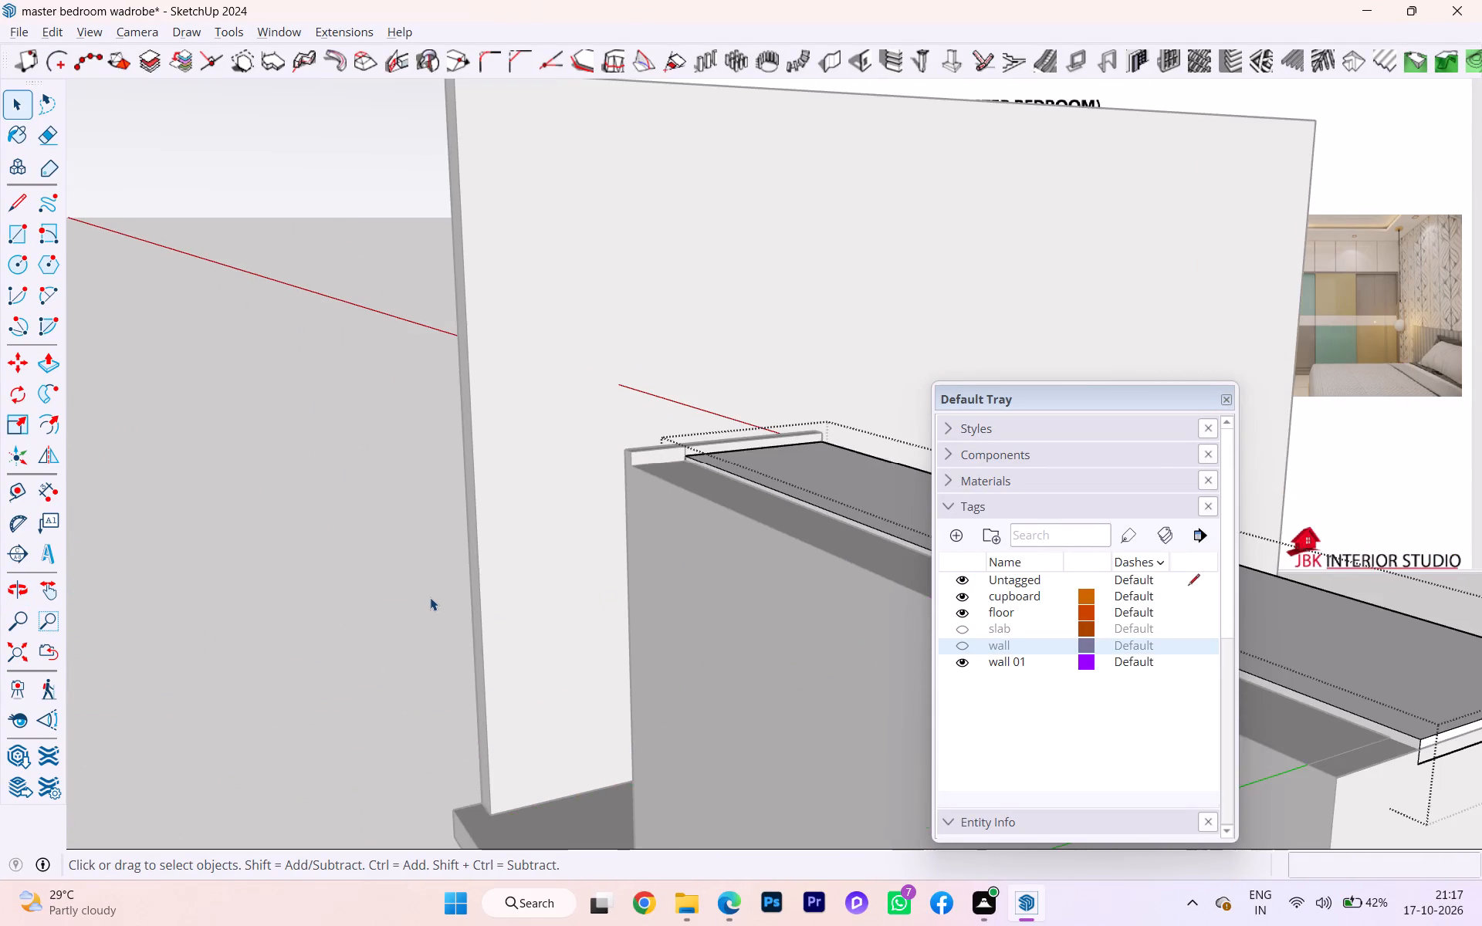
scroll(430, 597, "down", 1)
scroll(429, 597, "up", 2)
scroll(429, 597, "down", 4)
scroll(427, 596, "up", 1)
scroll(423, 596, "down", 5)
middle_click_drag(705, 596, 393, 533)
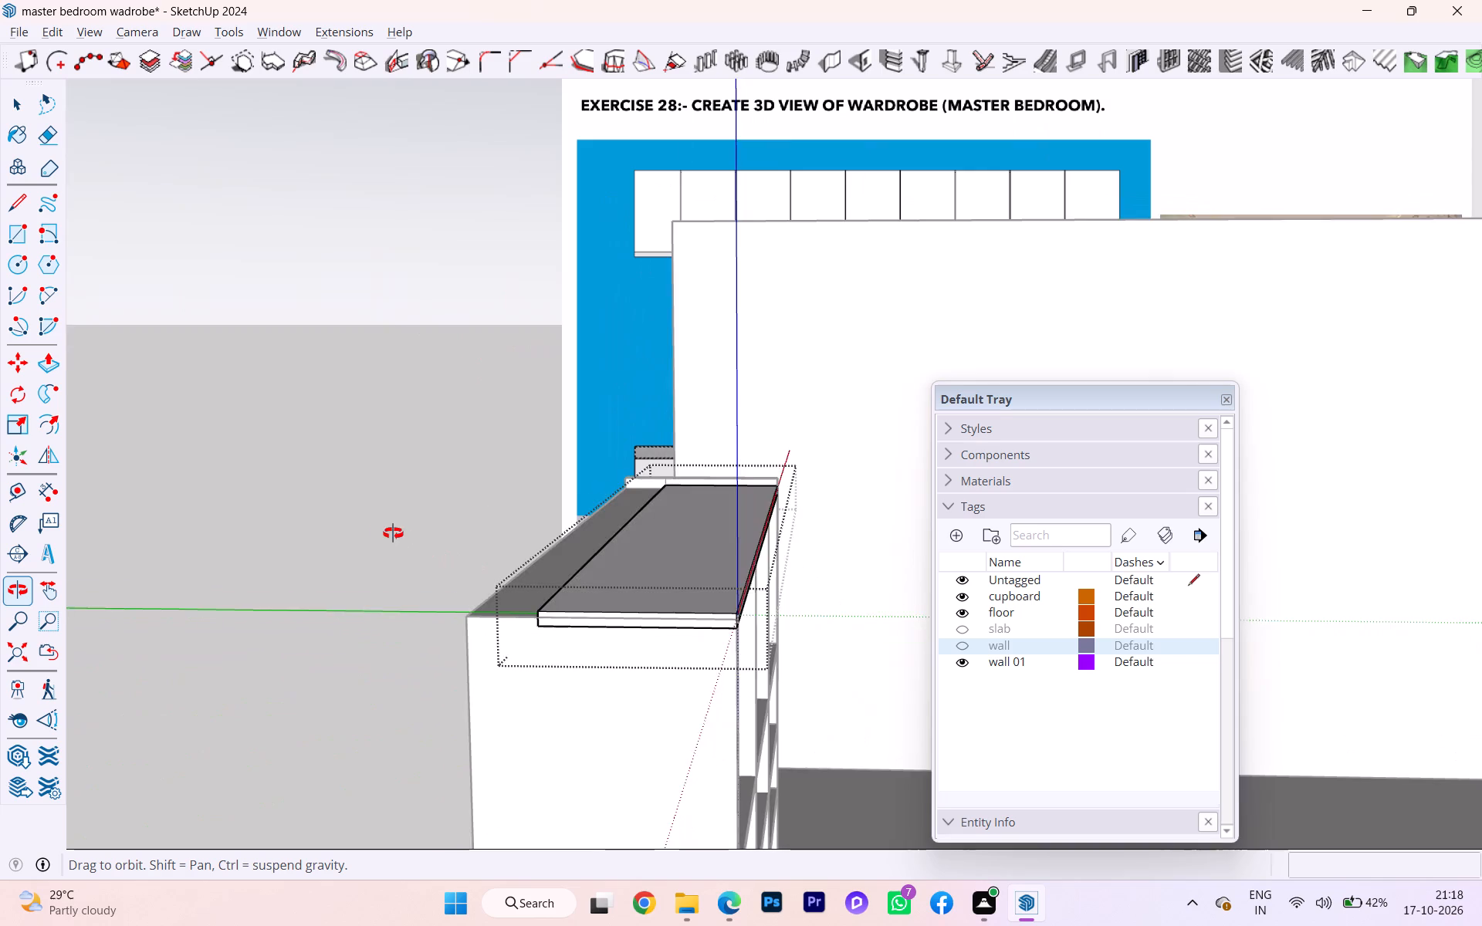
middle_click_drag(393, 533, 357, 654)
scroll(345, 652, "down", 1)
left_click(438, 683)
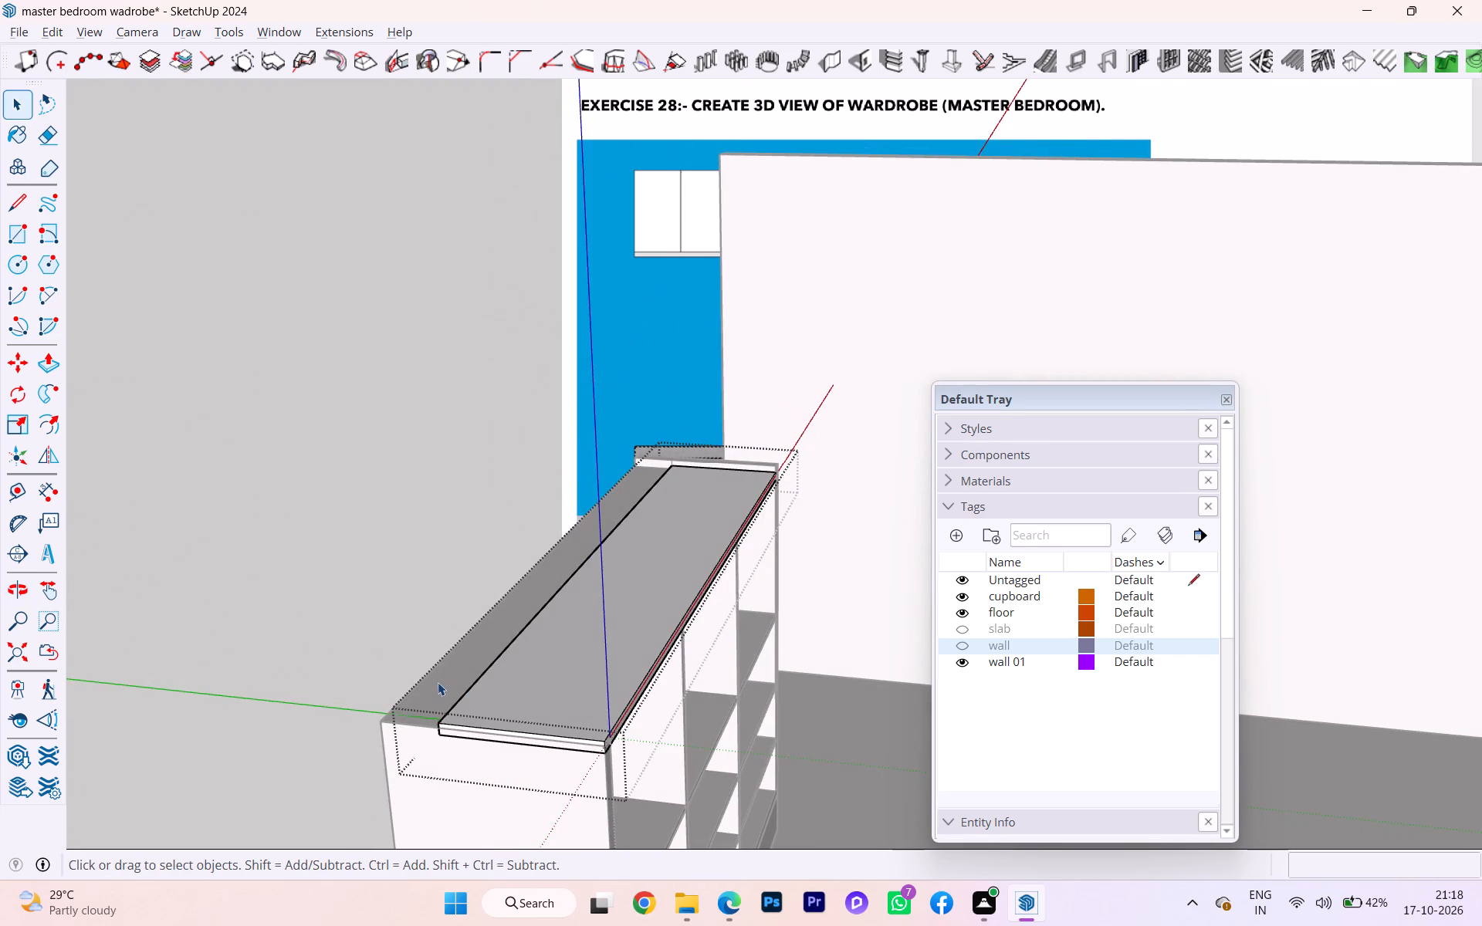
left_click(438, 682)
double_click(438, 679)
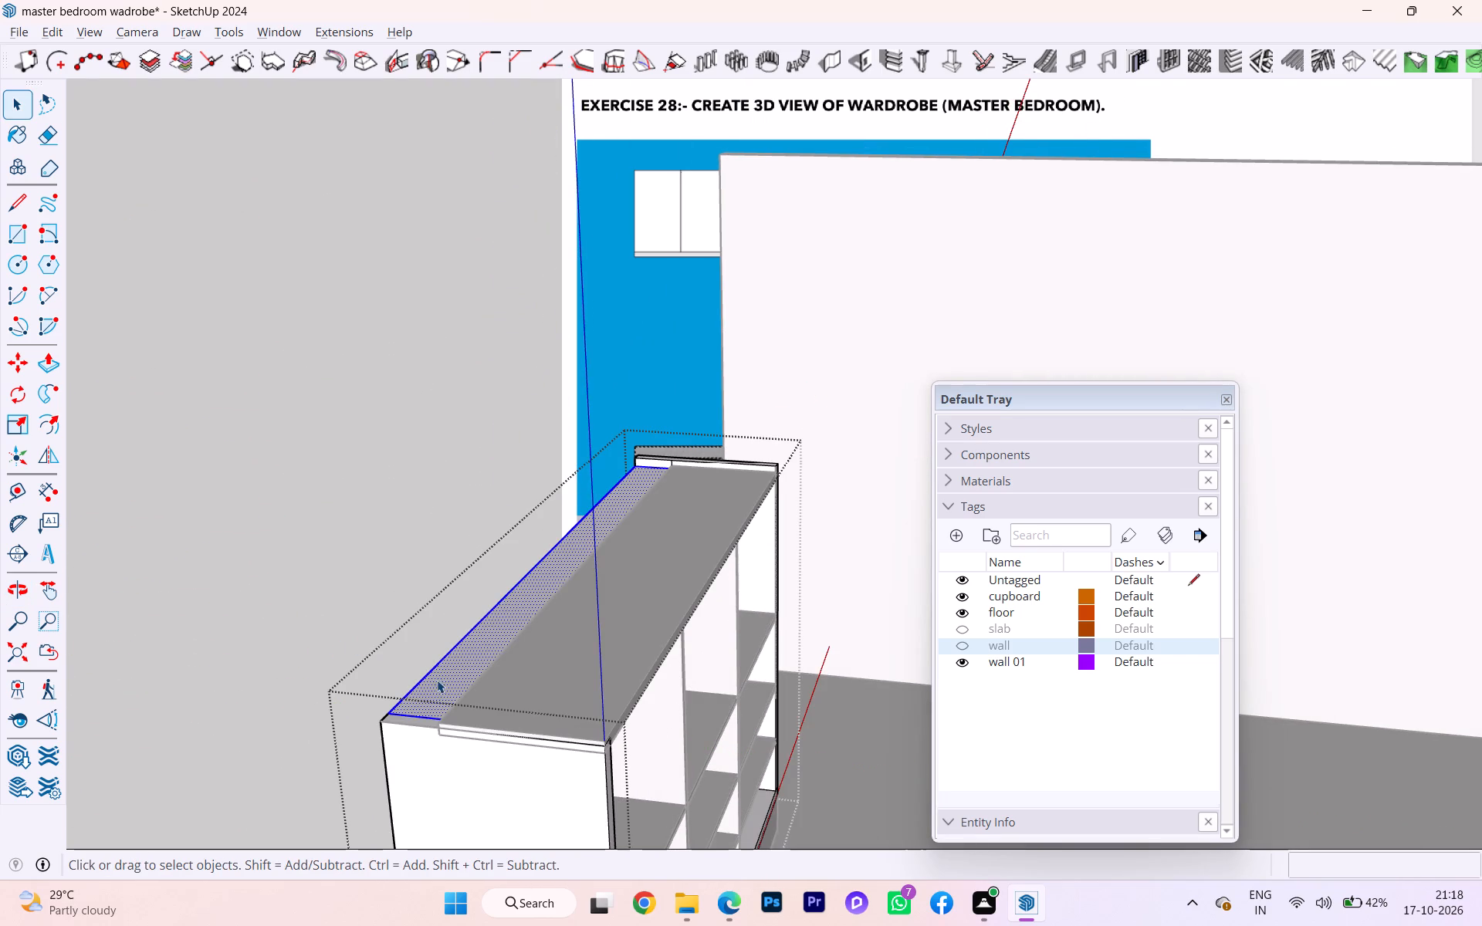
scroll(437, 680, "down", 1)
middle_click_drag(435, 676, 650, 671)
key("p")
left_click(695, 740)
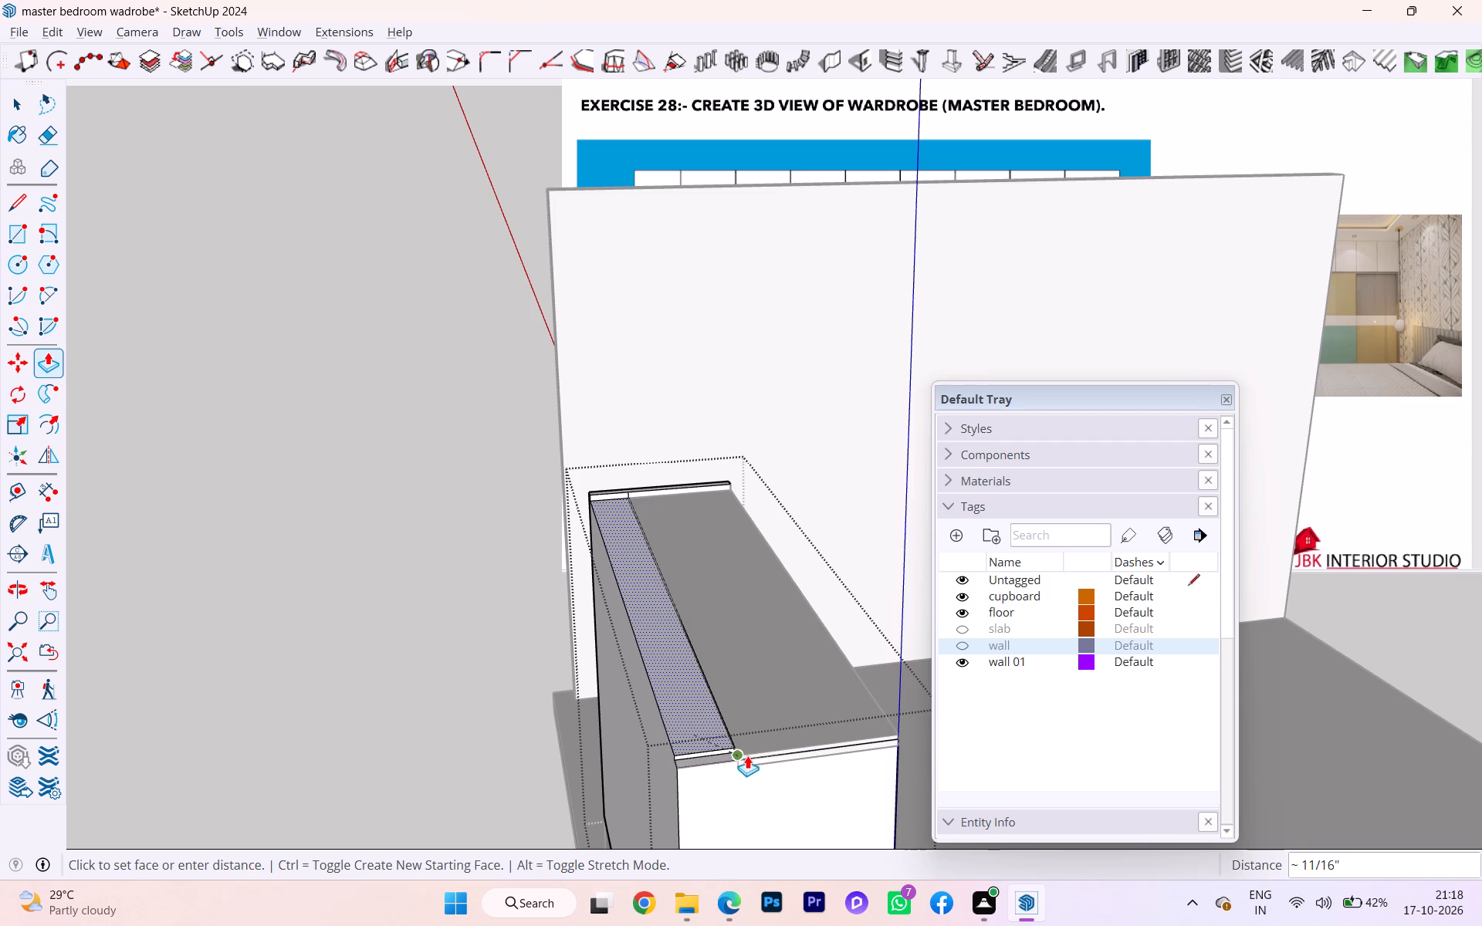
scroll(765, 748, "up", 2)
scroll(765, 748, "down", 1)
scroll(765, 748, "up", 4)
scroll(734, 760, "down", 1)
middle_click_drag(734, 760, 886, 741)
scroll(864, 738, "down", 1)
scroll(859, 740, "up", 2)
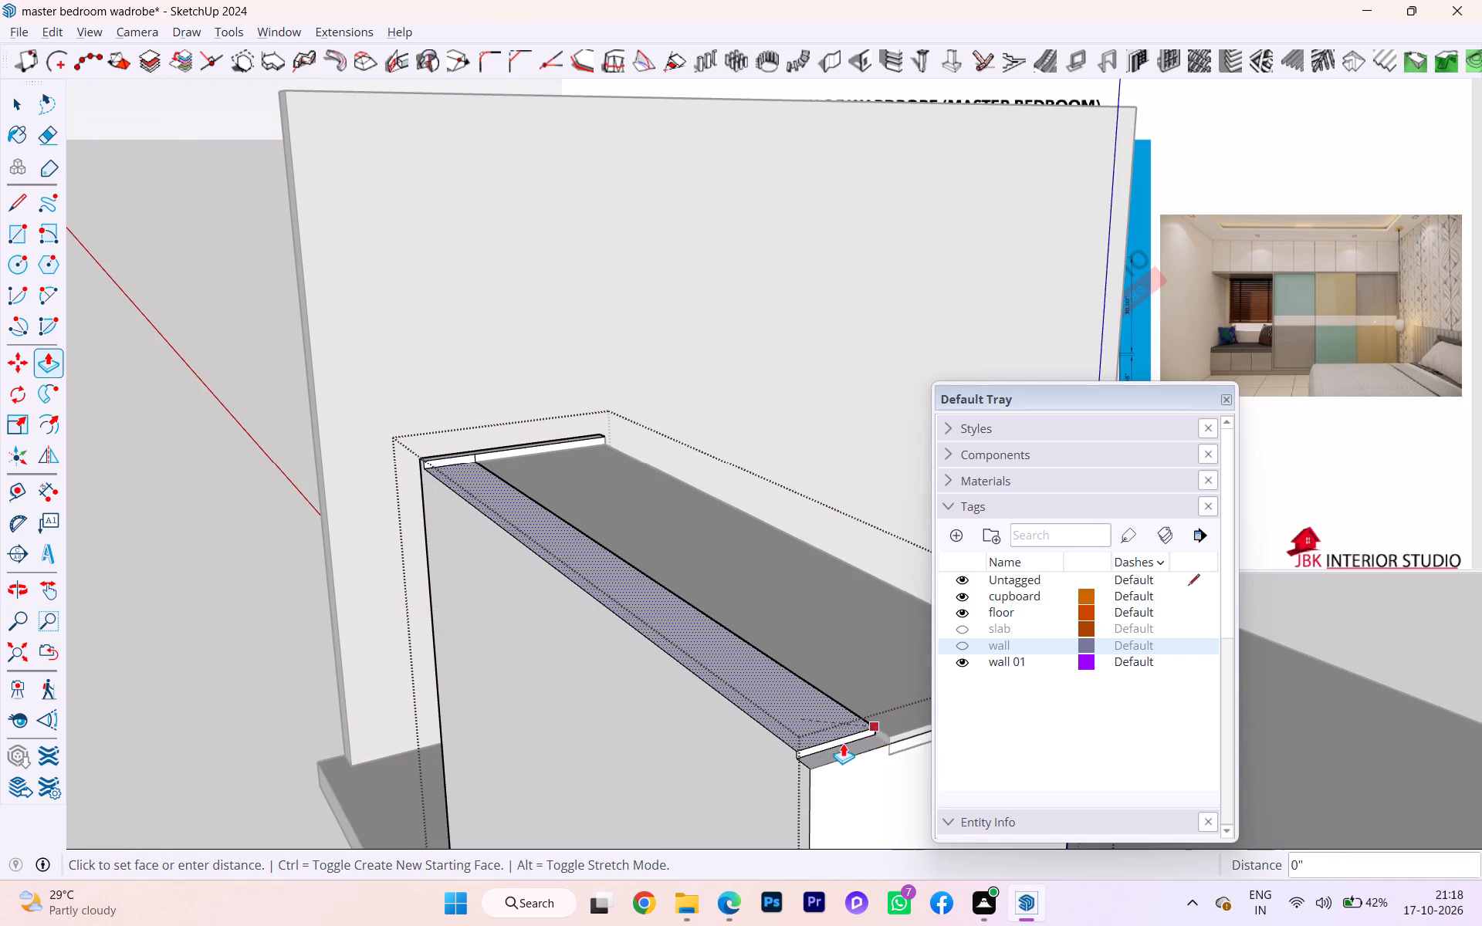
scroll(594, 654, "down", 4)
scroll(818, 718, "up", 4)
scroll(821, 704, "down", 1)
scroll(821, 704, "up", 5)
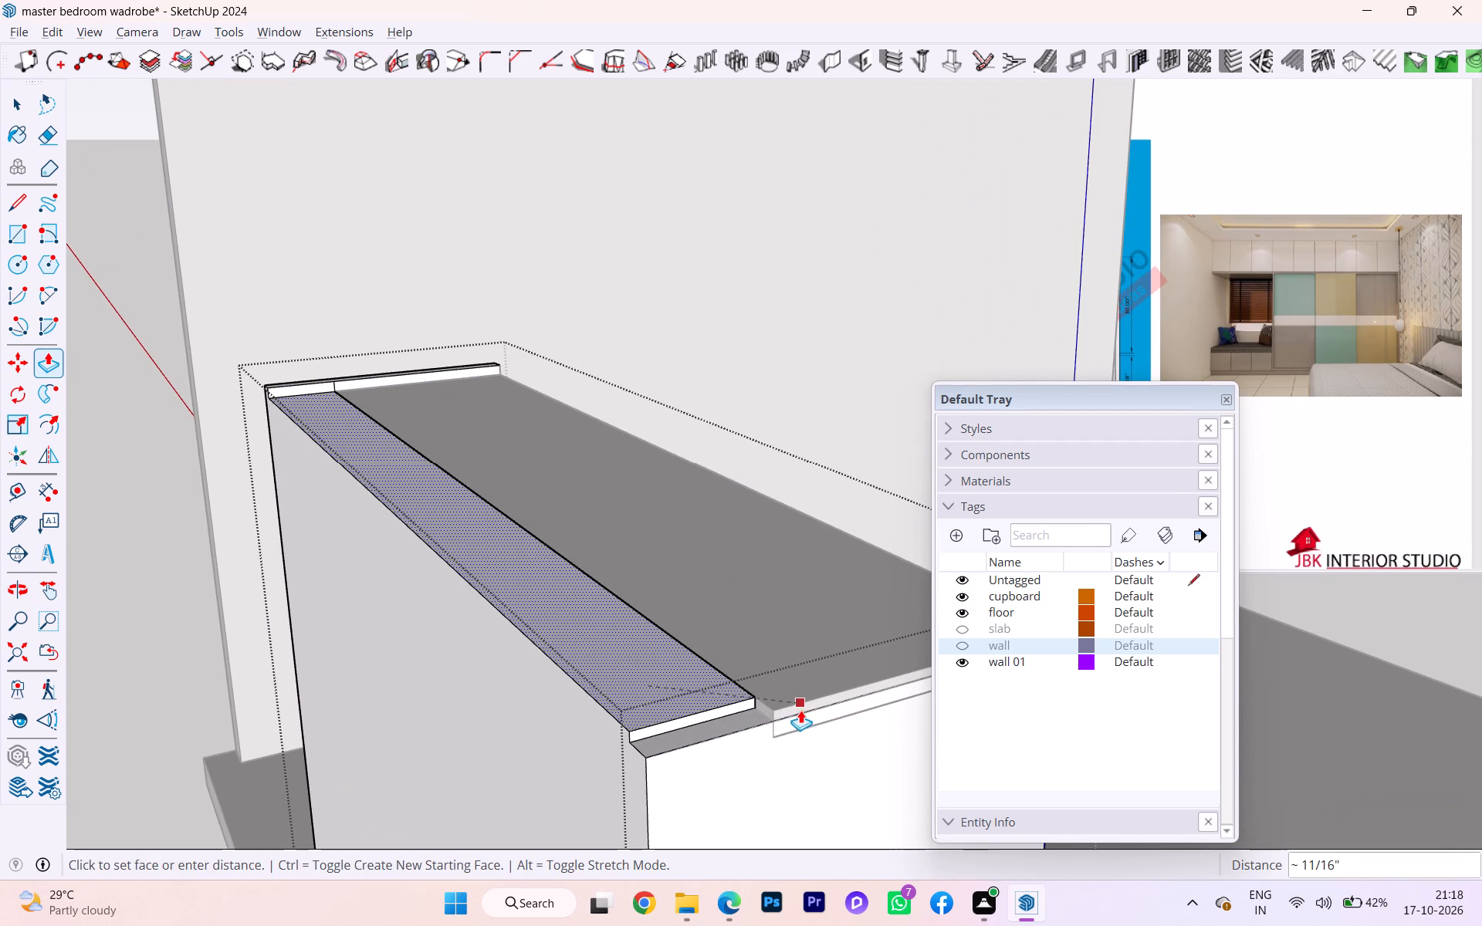
left_click(785, 709)
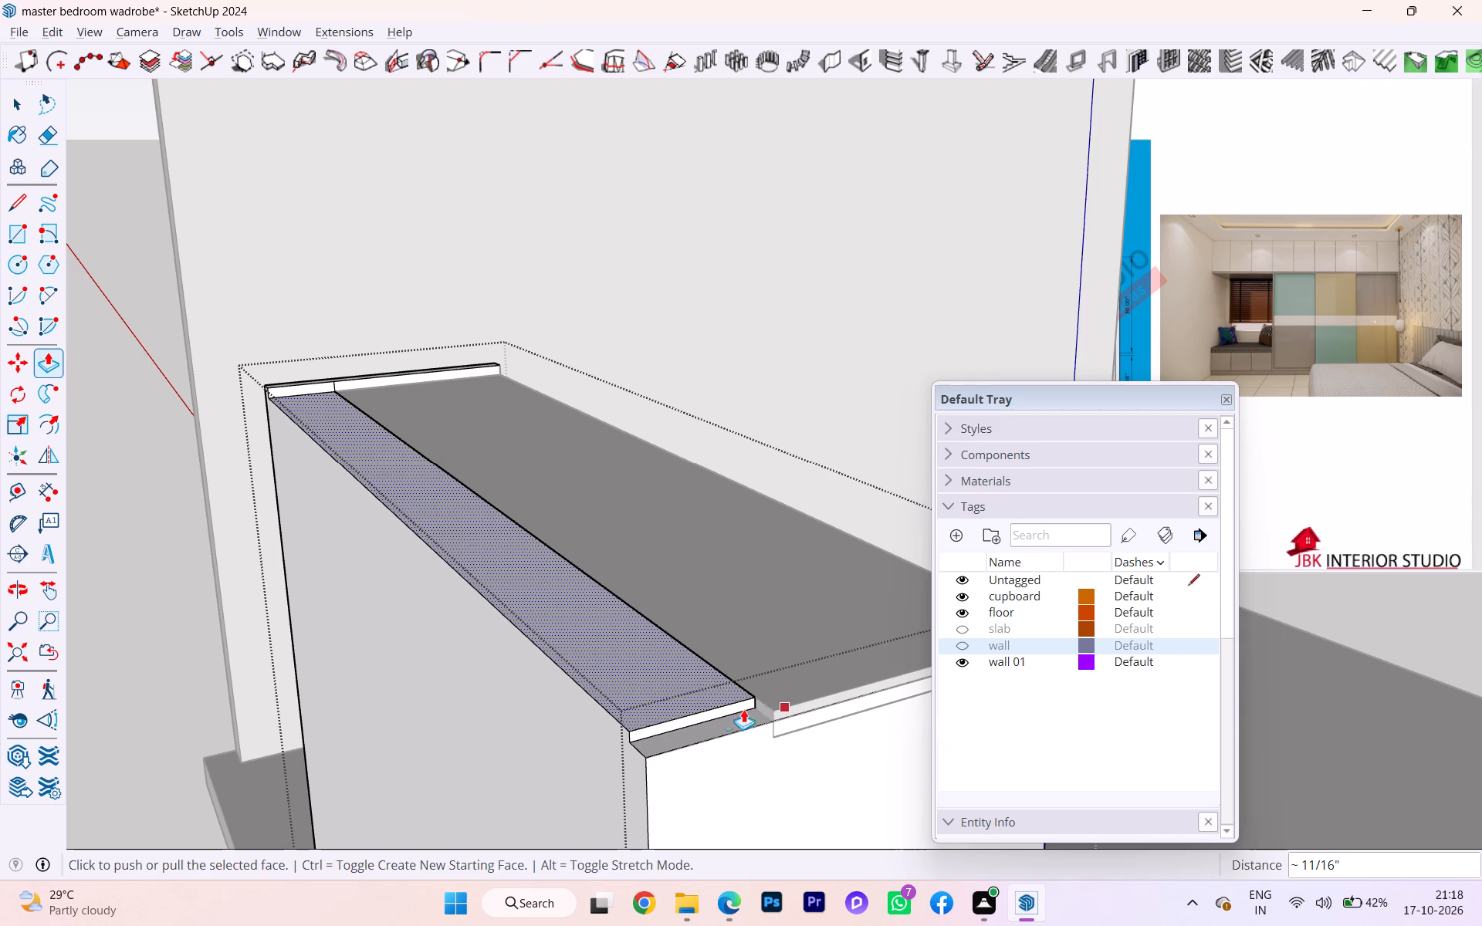
Extend the raised rear strip's end face 2" over the side panel, flush with the carcass's outer side.
key("space")
left_click(681, 725)
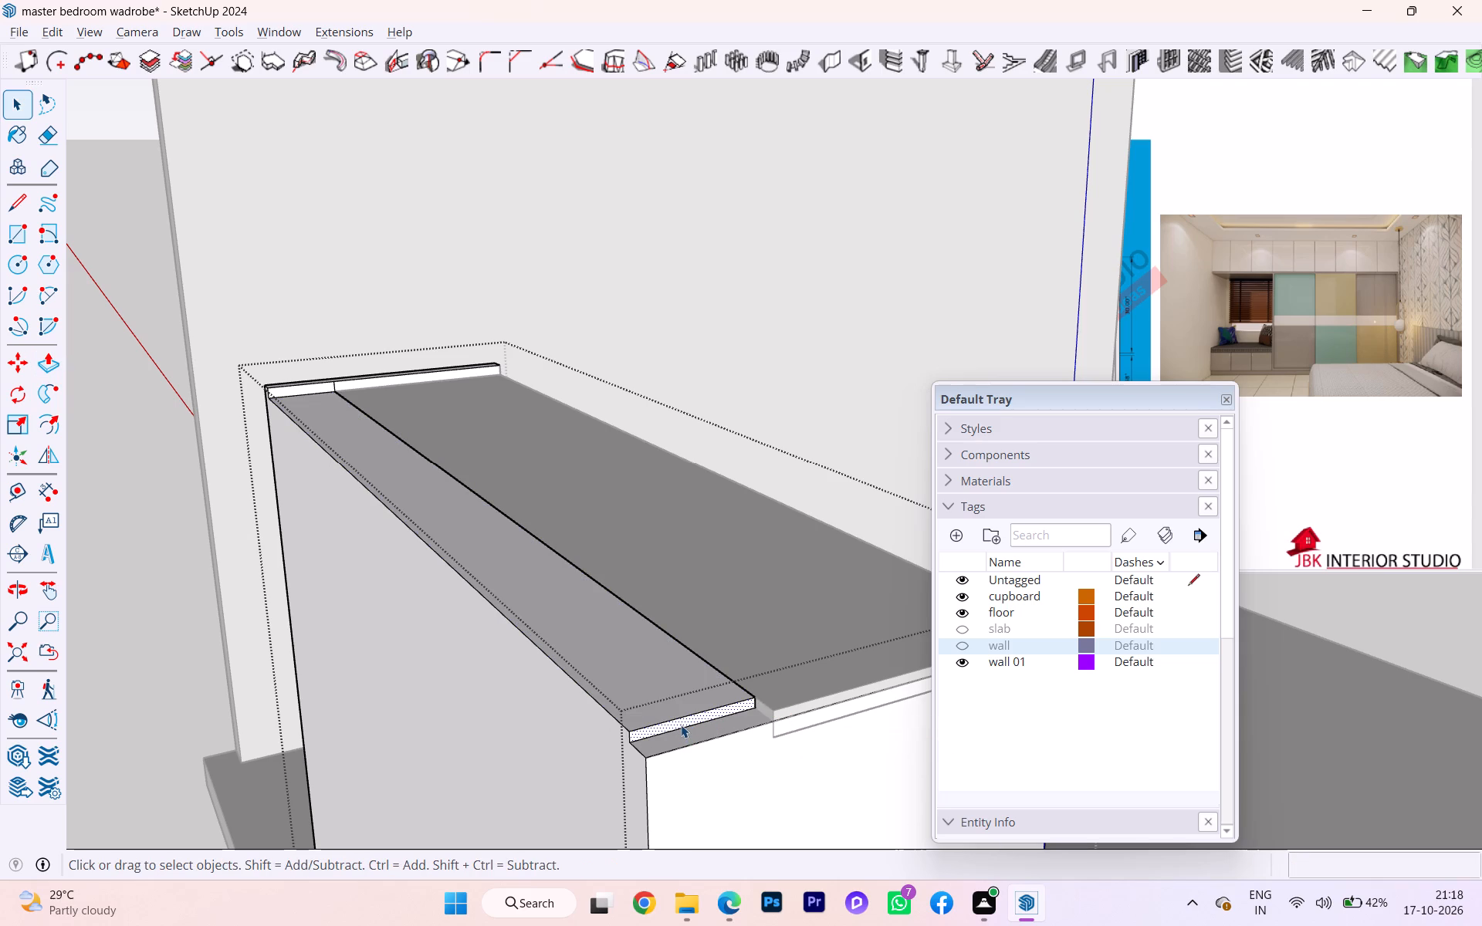
key("p")
left_click(681, 725)
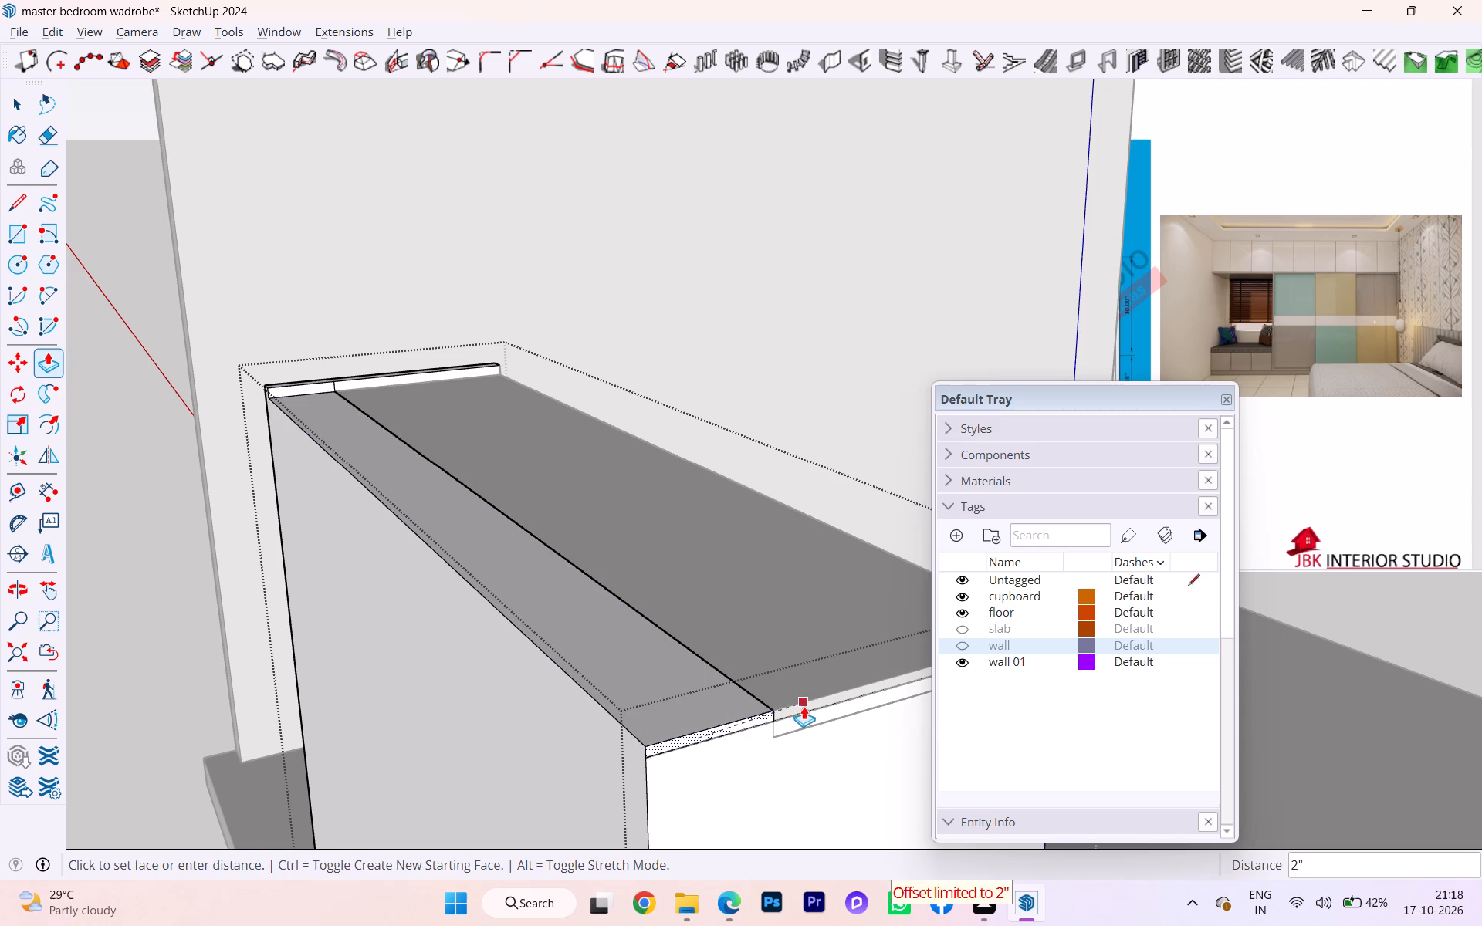
left_click(804, 701)
key("space")
Push the opposite side panel's protruding top face down 1 5/16" flush with the top panel, and close the carcass.
scroll(625, 654, "down", 3)
middle_click_drag(636, 634, 530, 664)
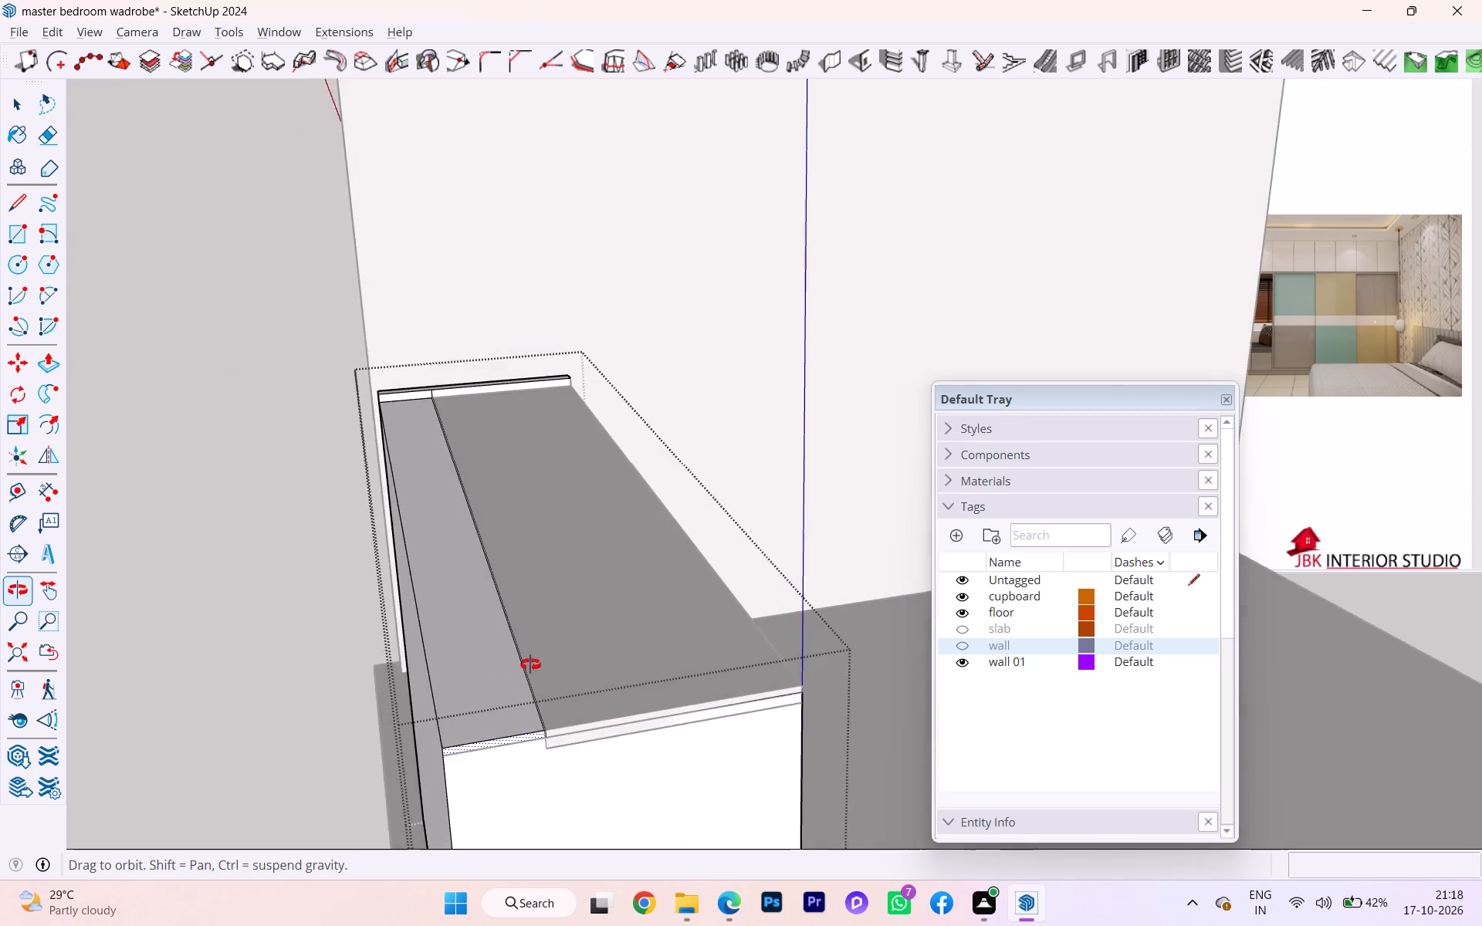
middle_click_drag(530, 664, 246, 685)
scroll(869, 520, "down", 1)
middle_click_drag(873, 519, 317, 601)
scroll(892, 388, "up", 9)
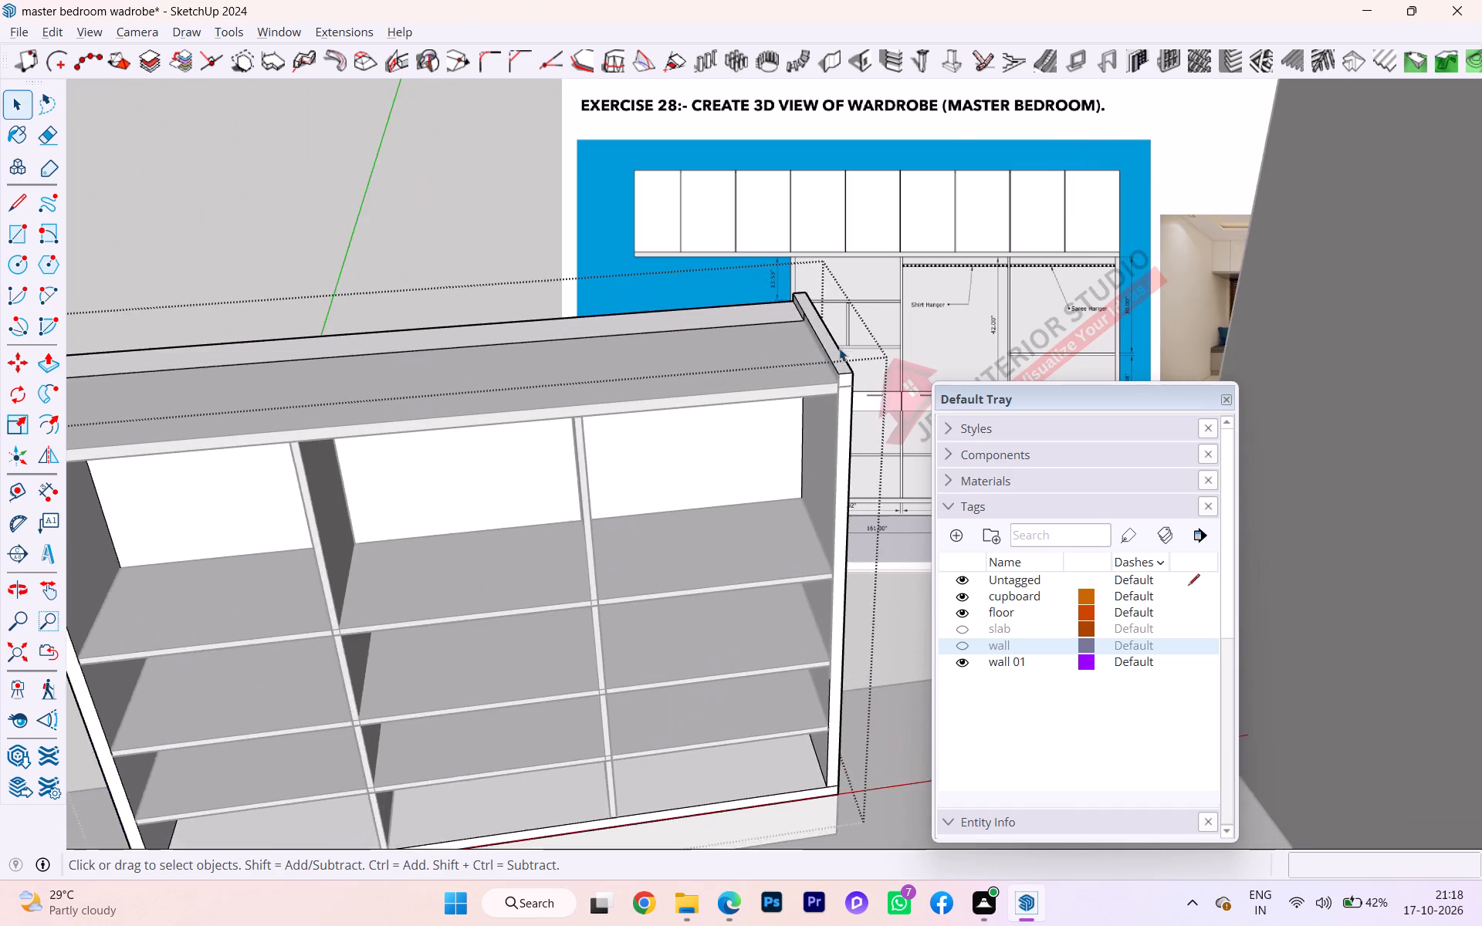
scroll(839, 348, "up", 3)
scroll(841, 346, "down", 1)
scroll(841, 346, "up", 4)
scroll(848, 349, "down", 2)
scroll(848, 349, "up", 7)
left_click(820, 403)
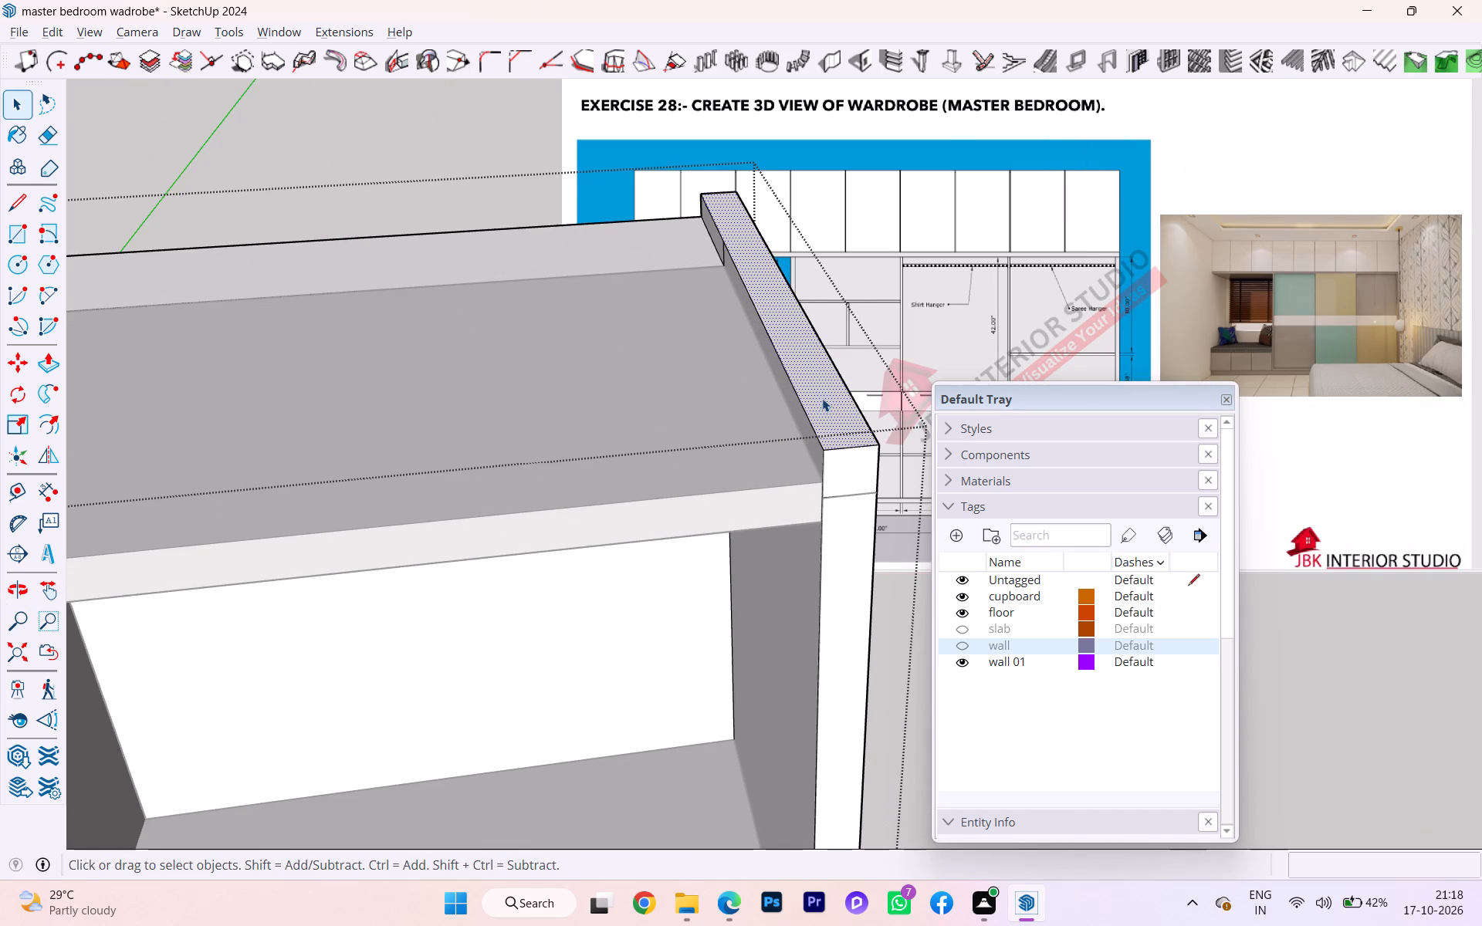
key("p")
left_click(818, 397)
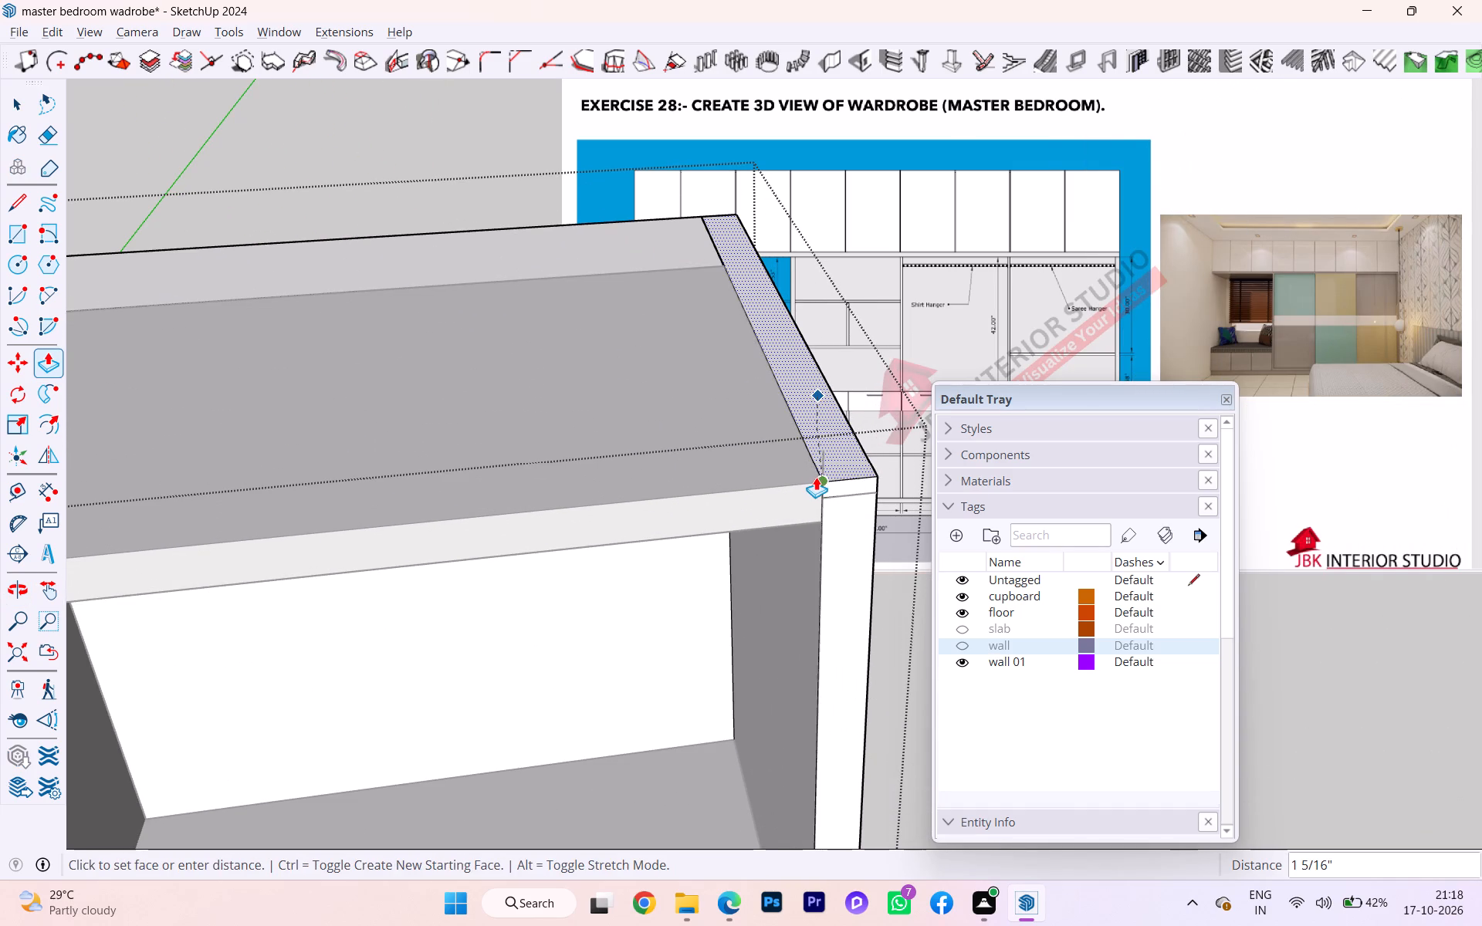
left_click(816, 477)
key("space")
scroll(730, 519, "down", 2)
left_click(894, 603)
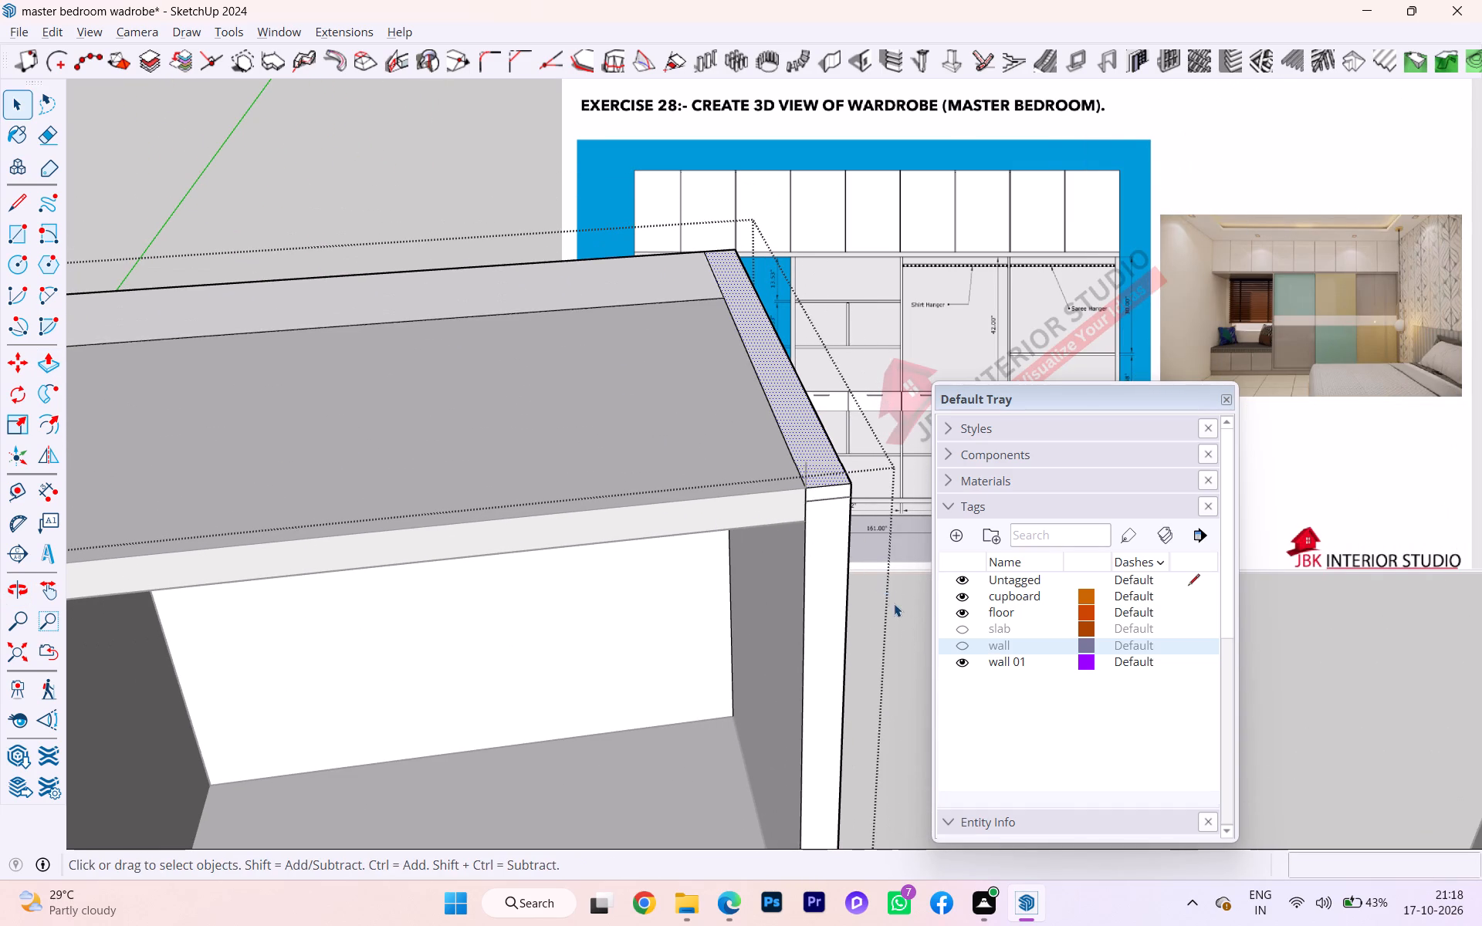
Examine the joint between the top panel and the trimmed side panel from above and below.
scroll(815, 486, "up", 2)
scroll(818, 471, "down", 1)
middle_click_drag(818, 471, 589, 341)
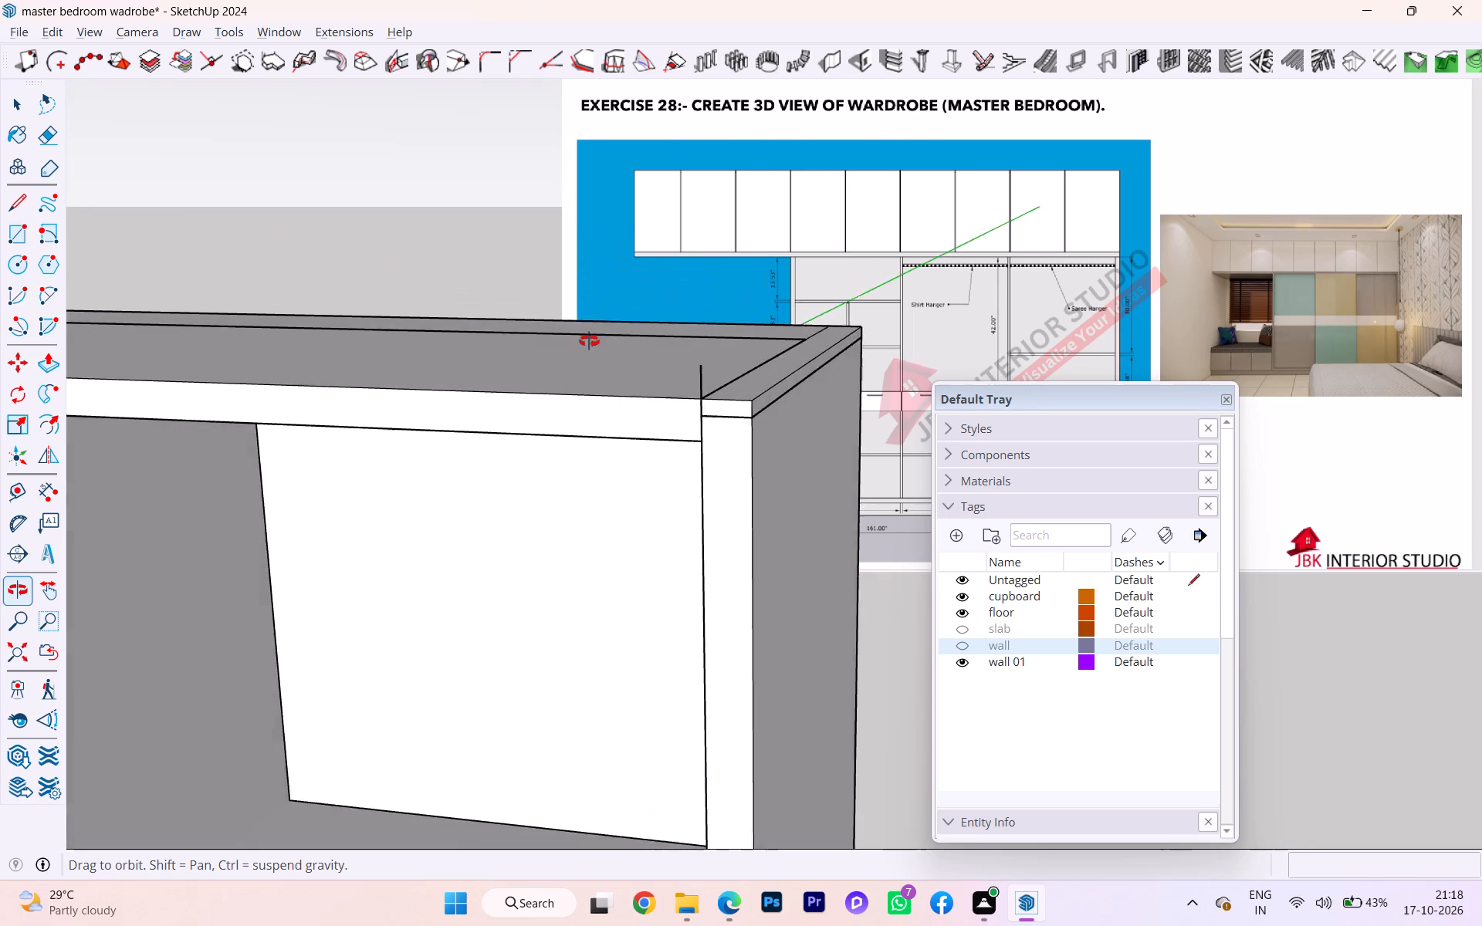
middle_click_drag(589, 341, 474, 381)
scroll(801, 348, "up", 4)
scroll(763, 380, "down", 2)
middle_click_drag(760, 381, 1049, 478)
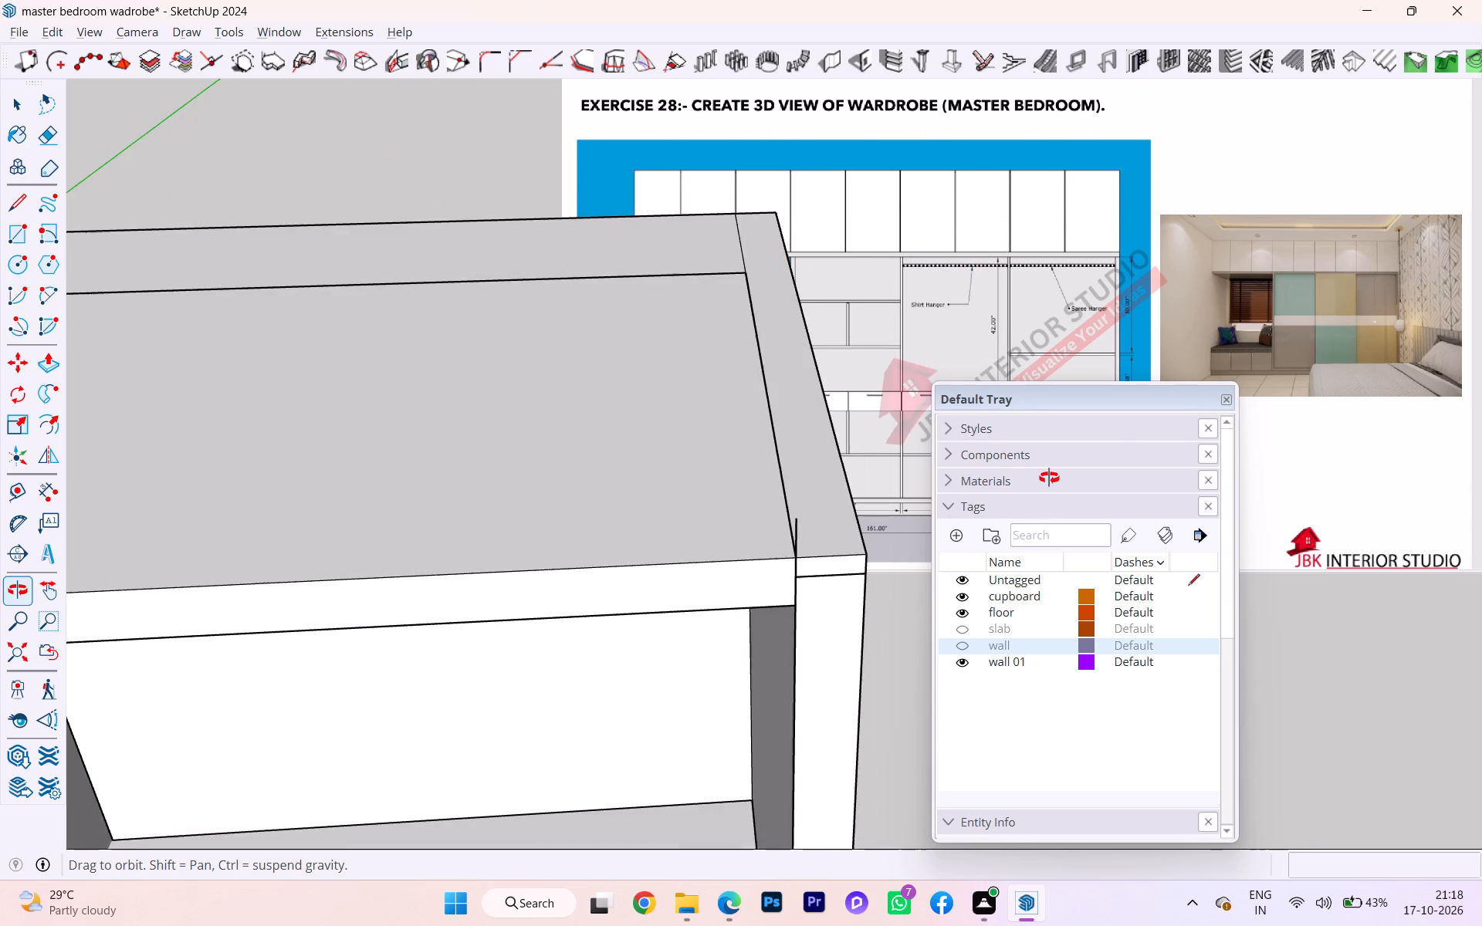
middle_click_drag(1049, 478, 1112, 436)
scroll(888, 419, "down", 7)
scroll(817, 445, "up", 1)
scroll(817, 445, "down", 1)
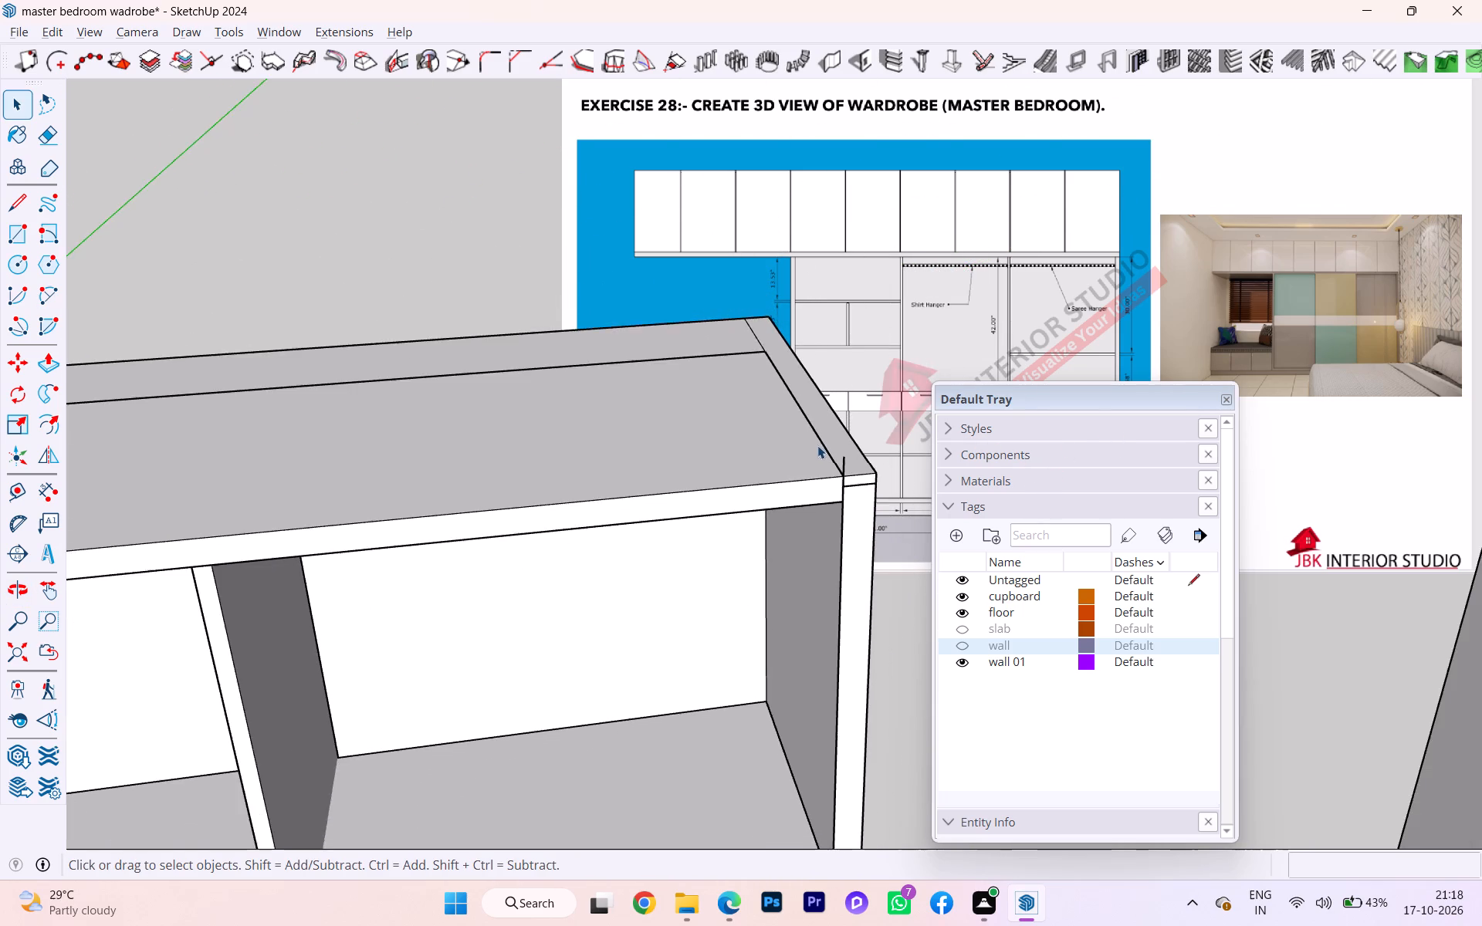
scroll(783, 441, "down", 1)
middle_click_drag(782, 440, 924, 124)
middle_click_drag(789, 311, 808, 310)
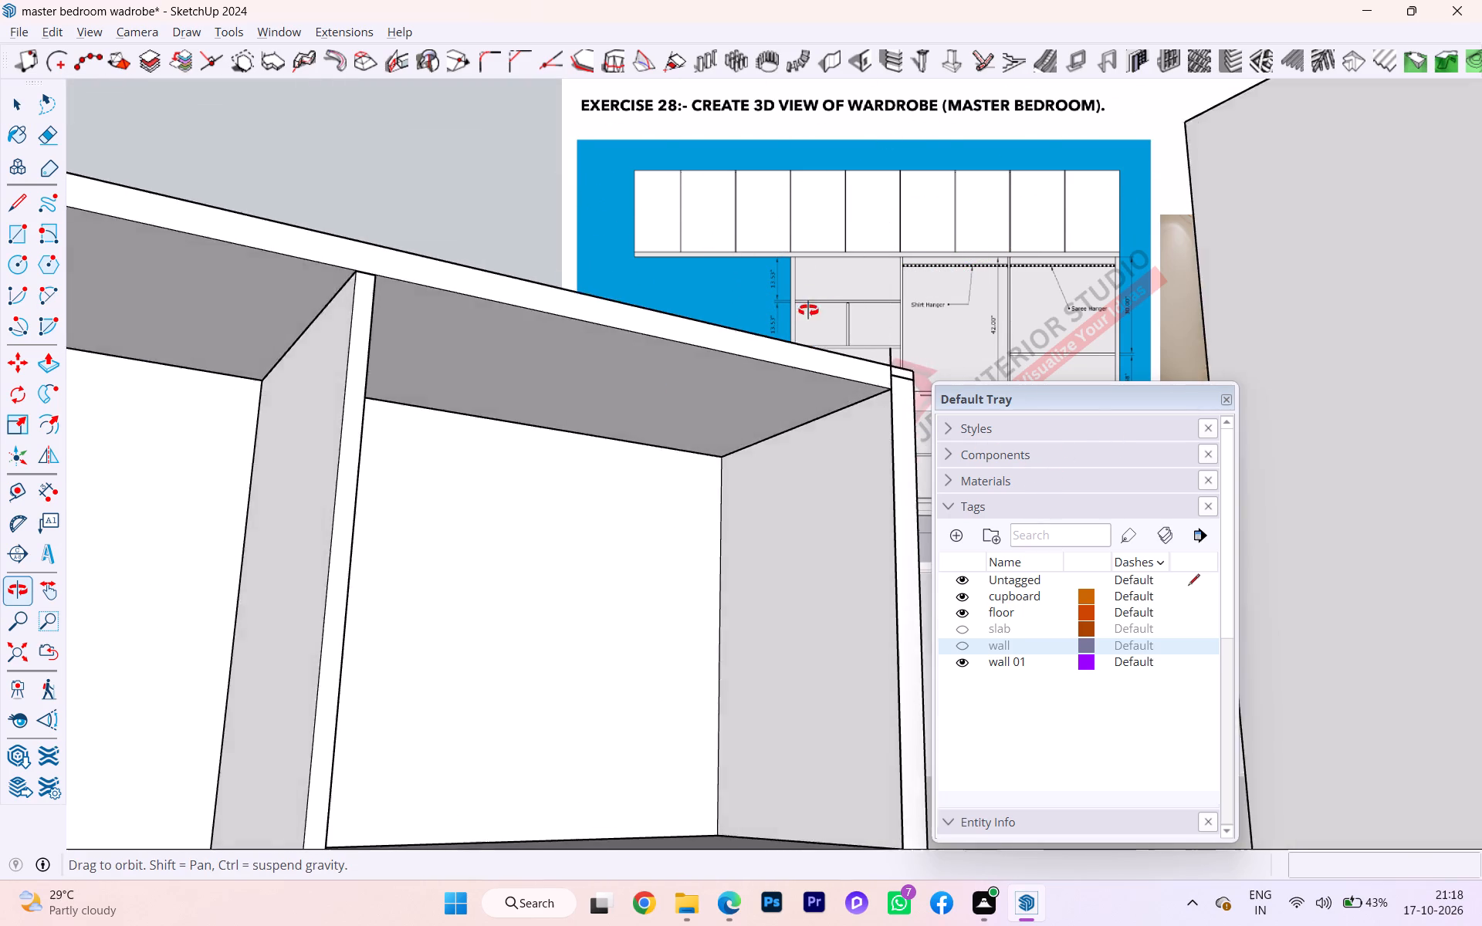
middle_click_drag(808, 310, 313, 742)
Show the Solid Tools and unite the top panel and the wardrobe carcass with Union.
scroll(377, 708, "up", 1)
left_click(786, 276)
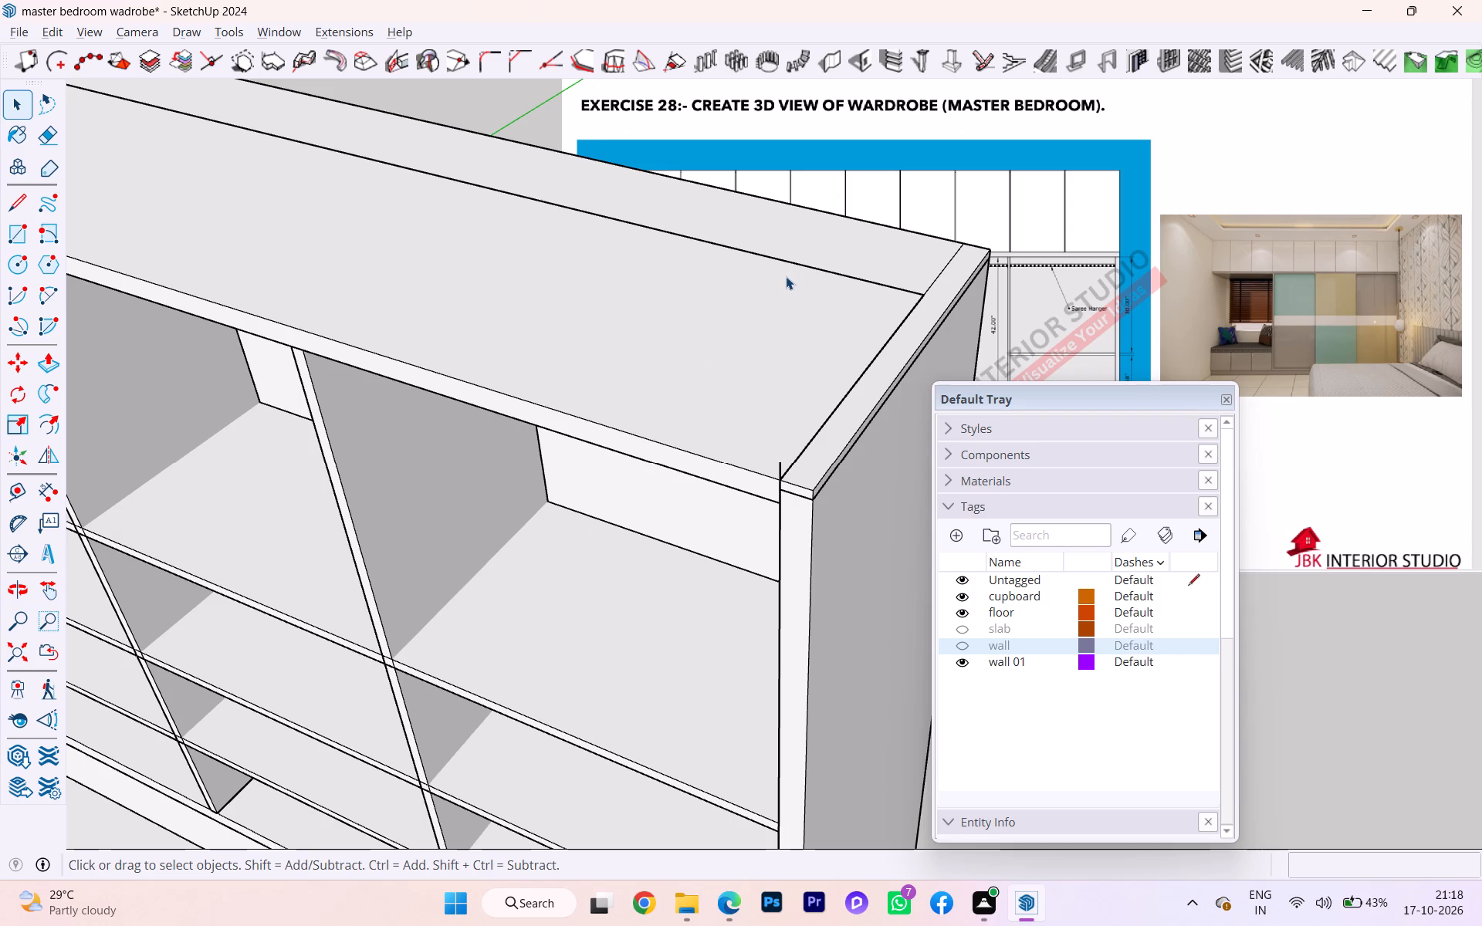
left_click(839, 248, "ctrl")
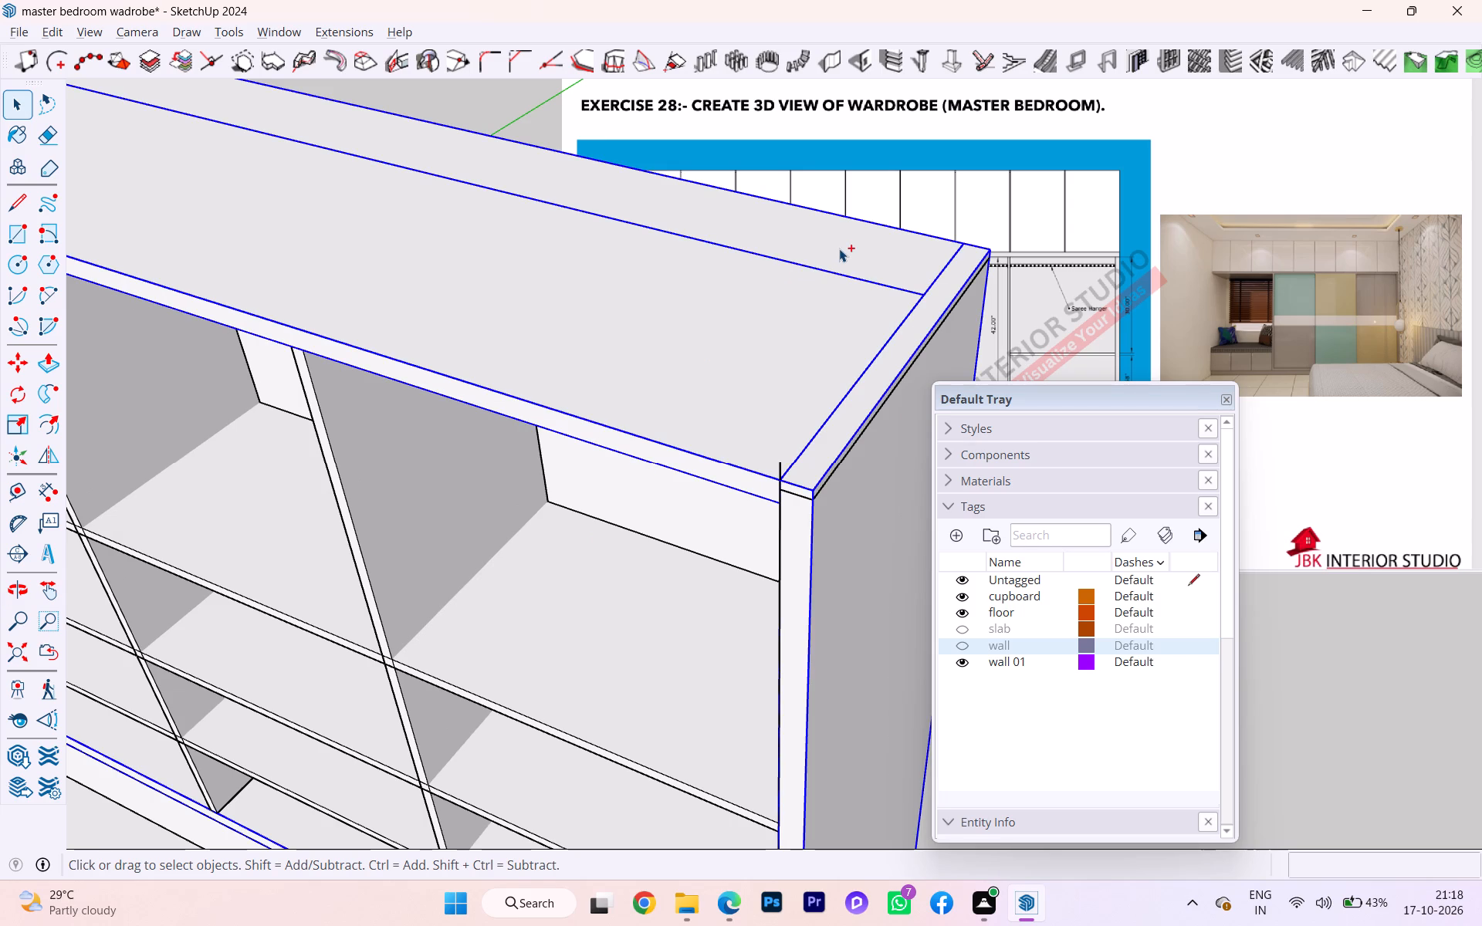
right_click(1128, 35)
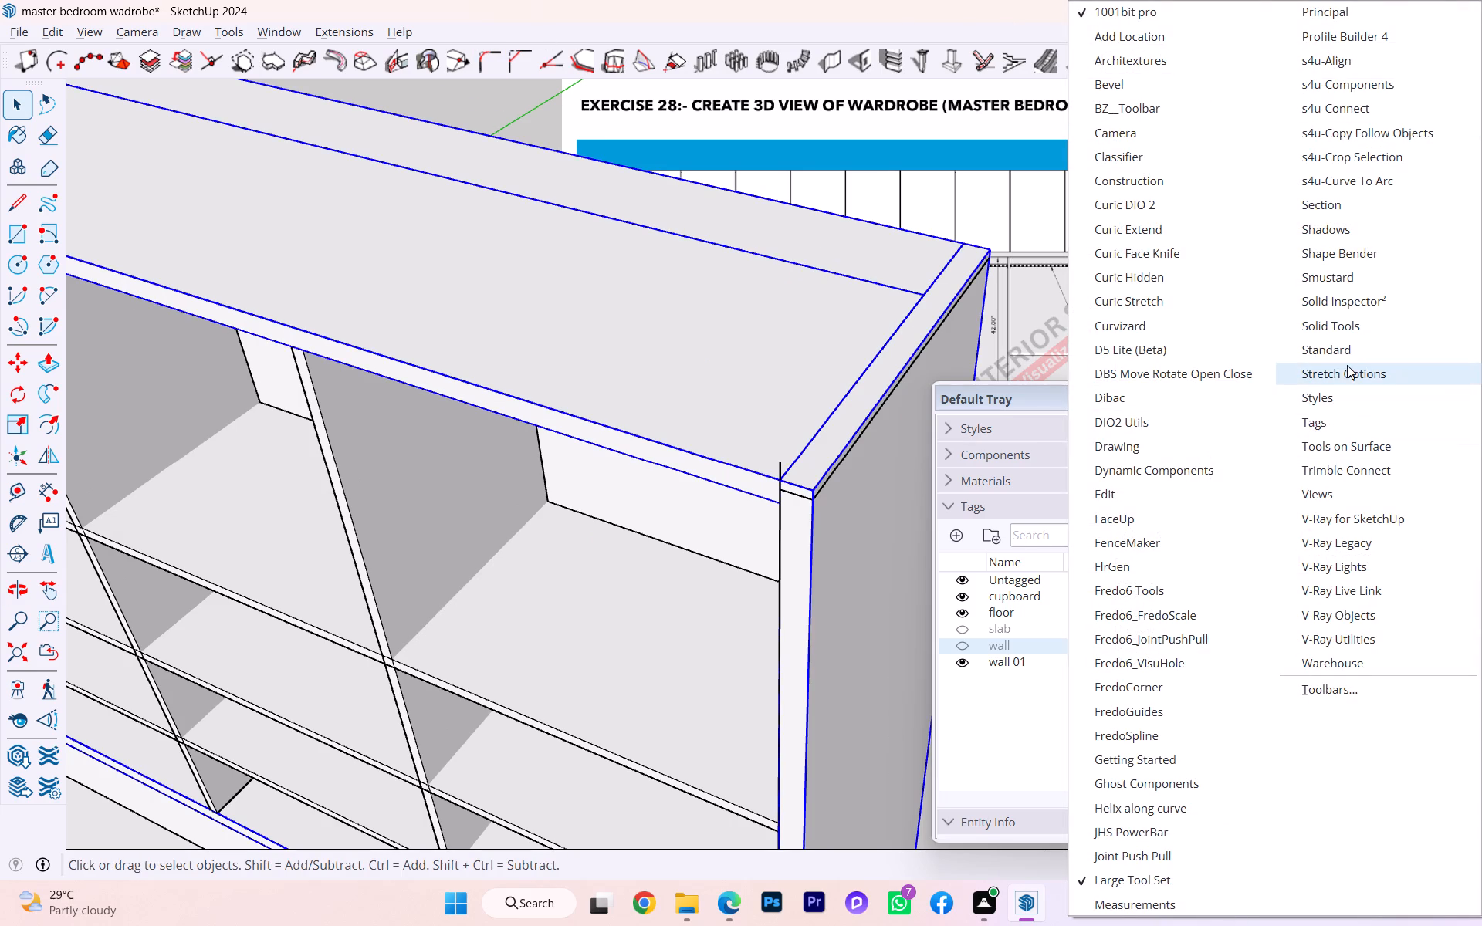
left_click(1327, 333)
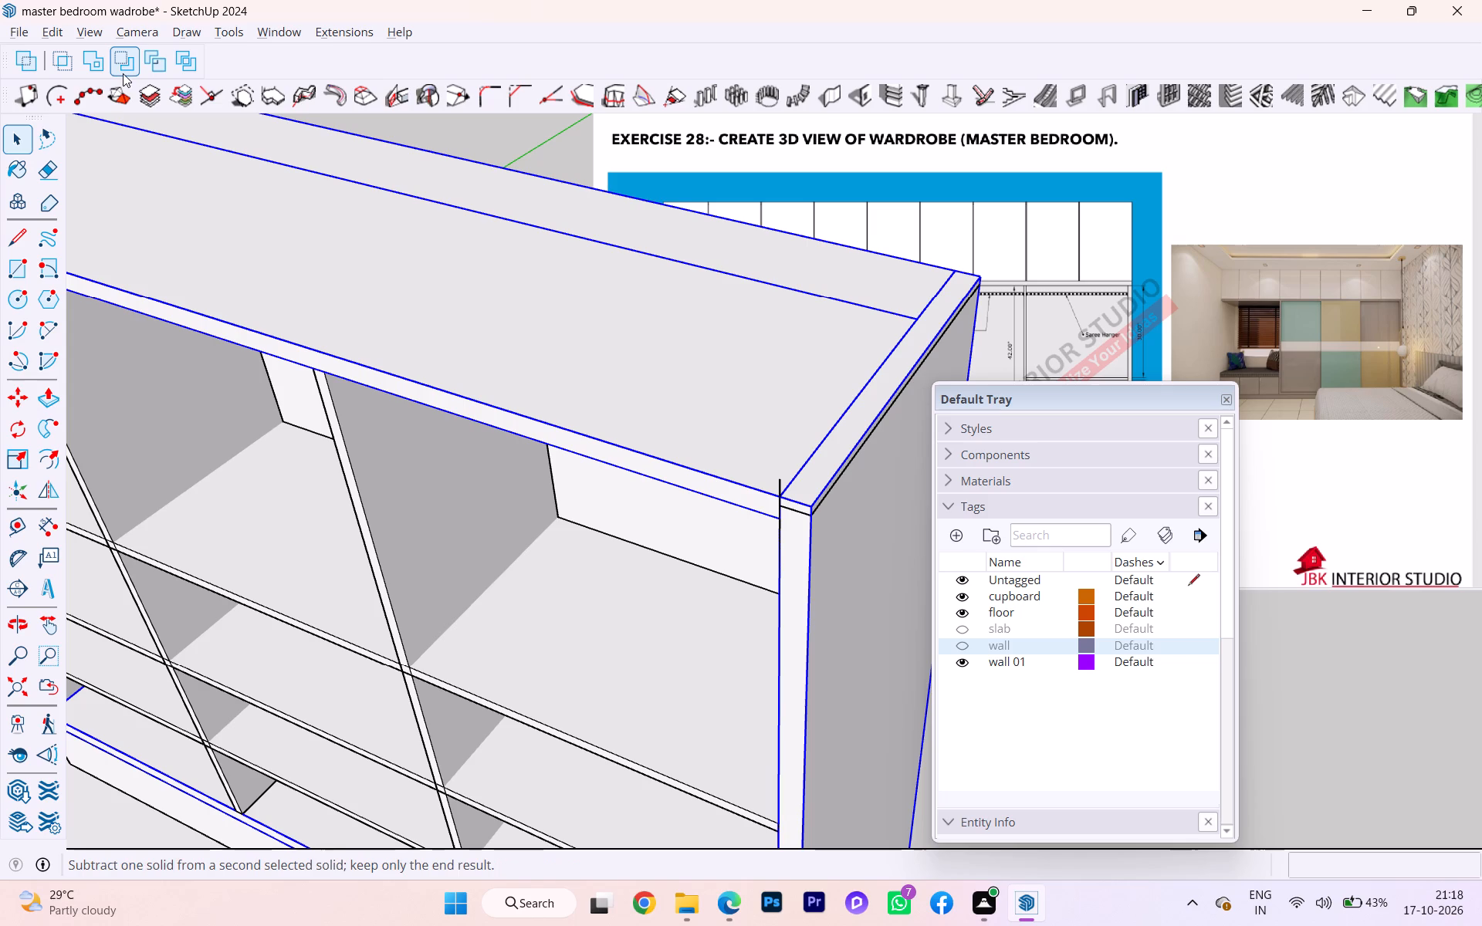
left_click(86, 61)
Examine the united top and carcass around the front corner, opening the solid and closing it again.
scroll(773, 419, "down", 1)
middle_click_drag(772, 419, 783, 398)
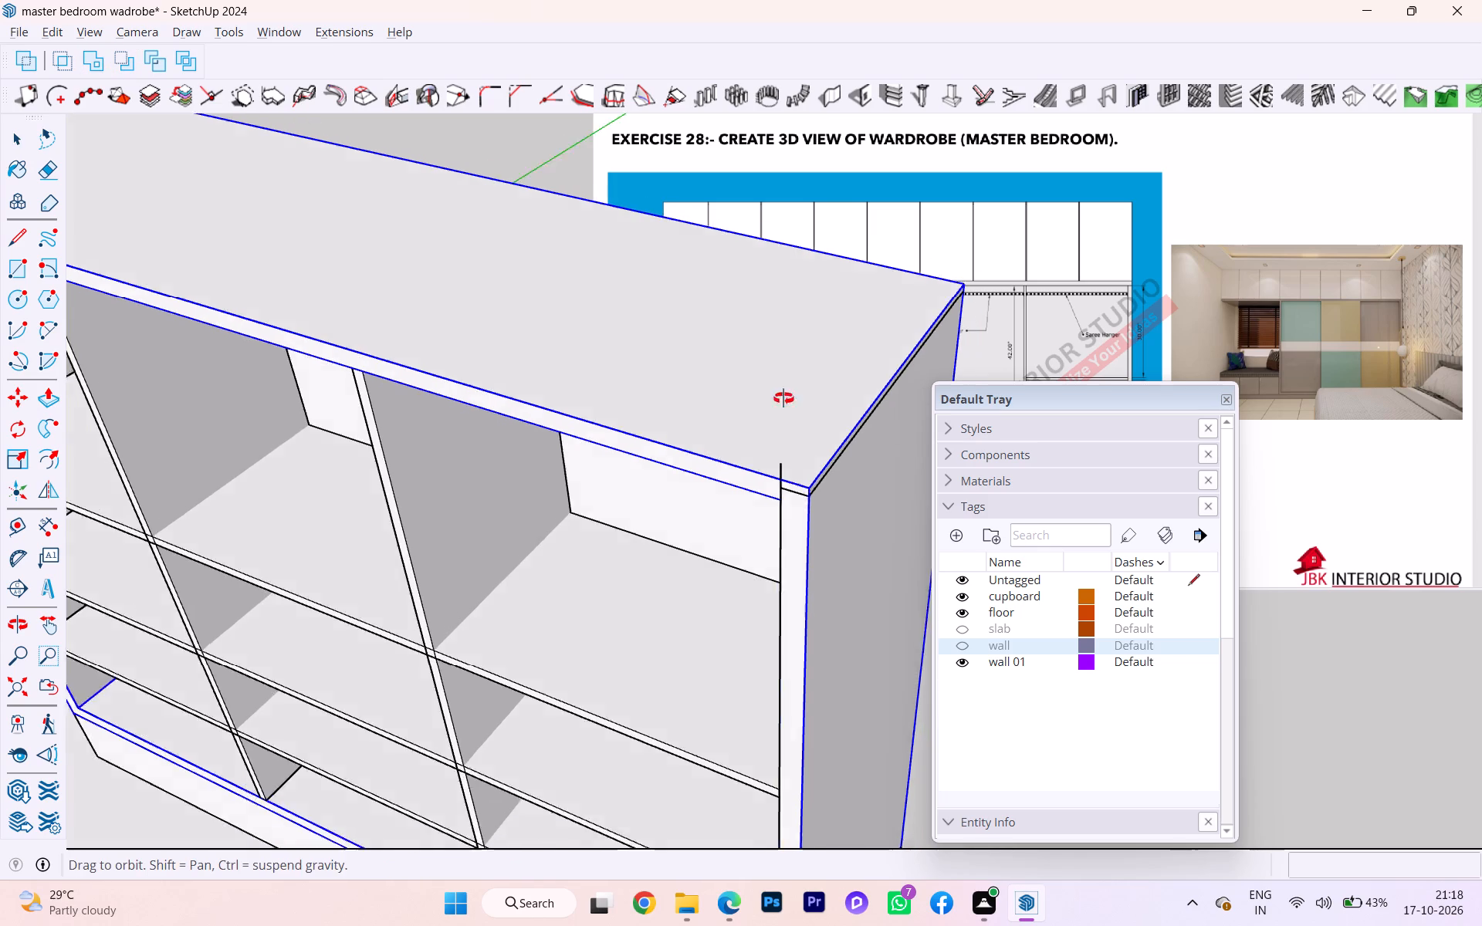
middle_click_drag(783, 398, 853, 340)
key("space")
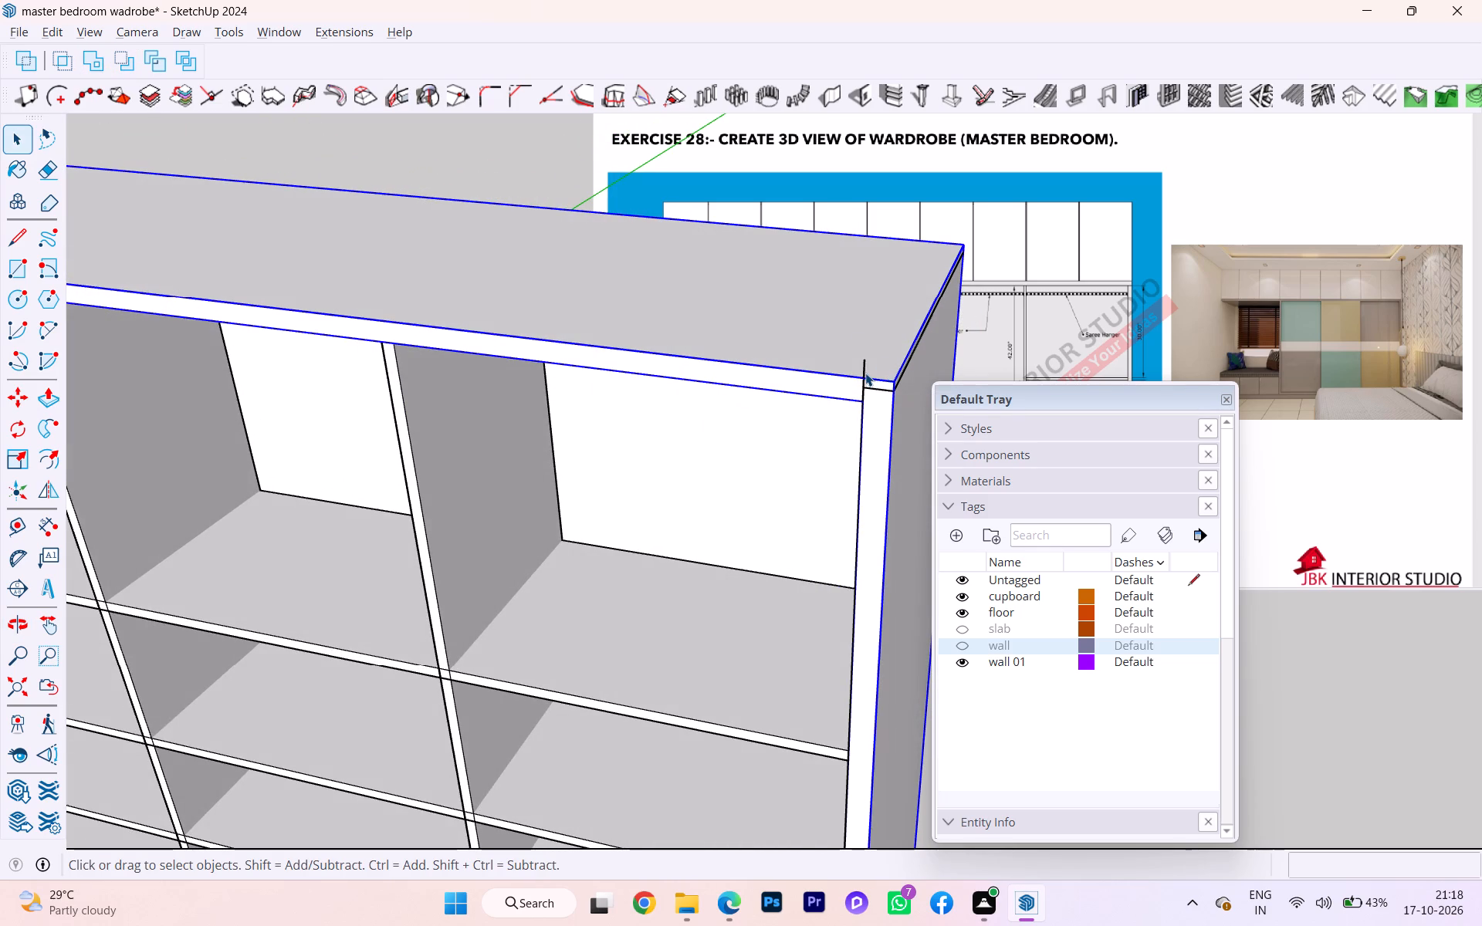
key("Escape")
double_click(840, 343)
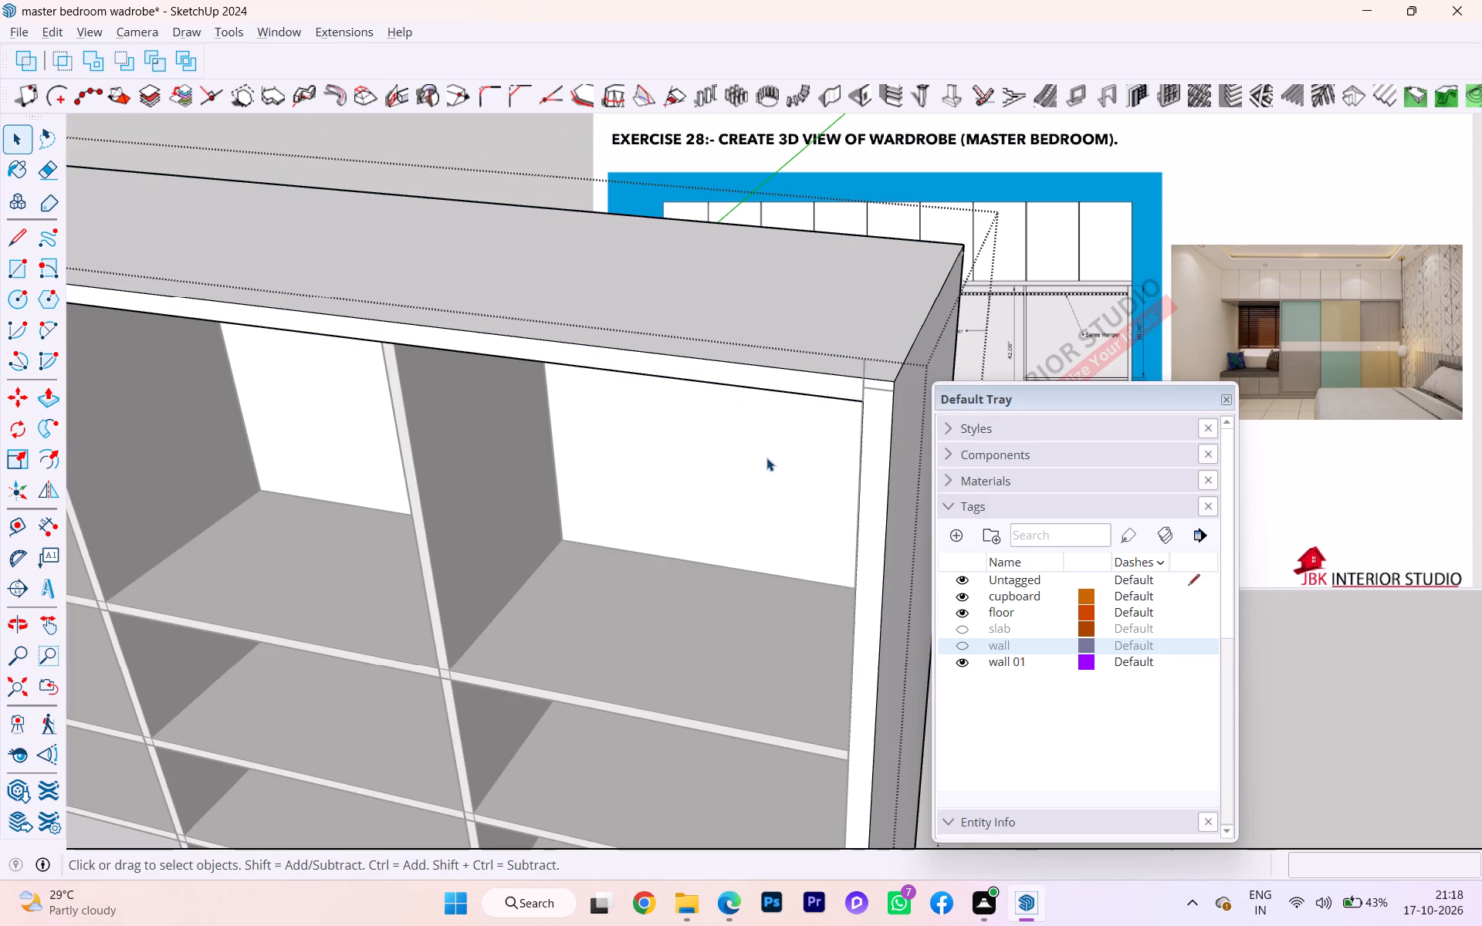
left_click(766, 458)
scroll(698, 412, "down", 2)
scroll(698, 412, "up", 1)
scroll(698, 412, "down", 1)
left_click(1320, 651)
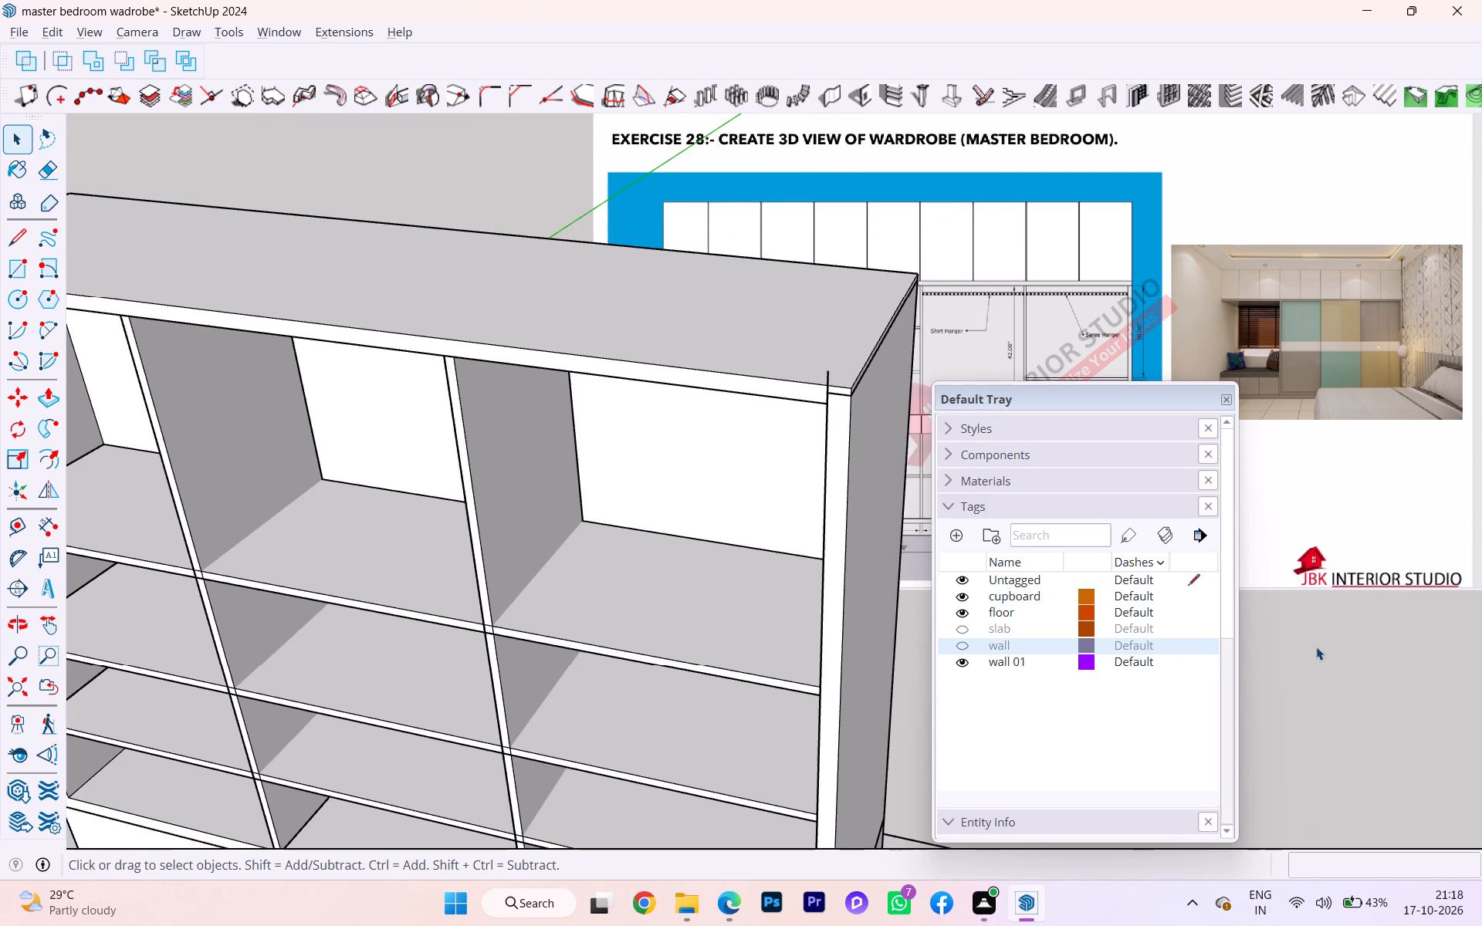
Erase the stray and leftover edges at the wardrobe's front top corner and along the upper side face.
left_click(45, 177)
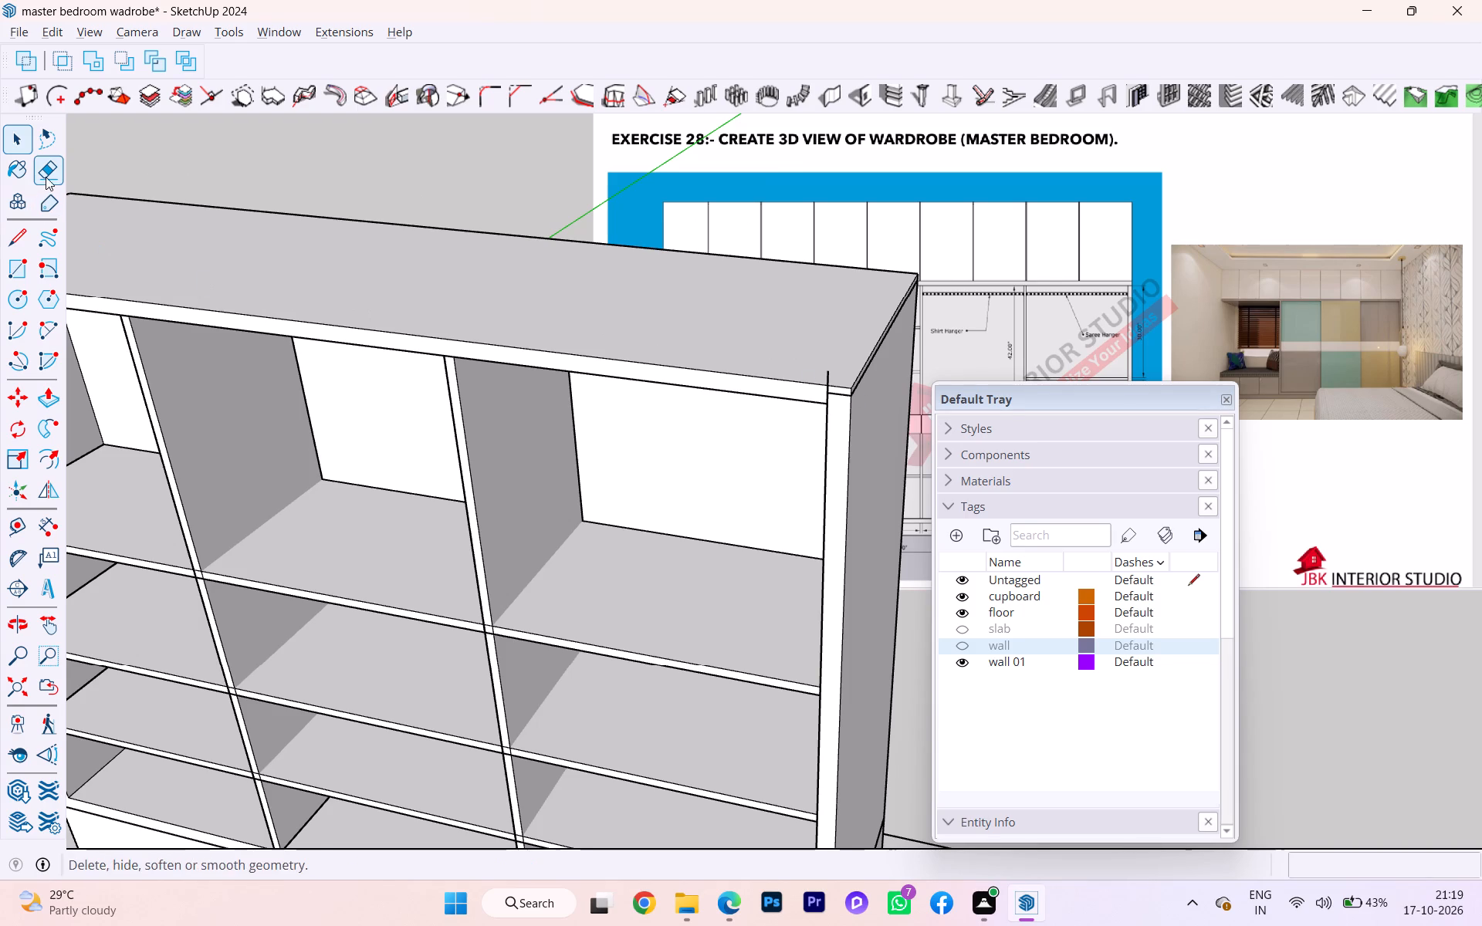
left_click(824, 373)
left_click(827, 375)
scroll(848, 394, "up", 4)
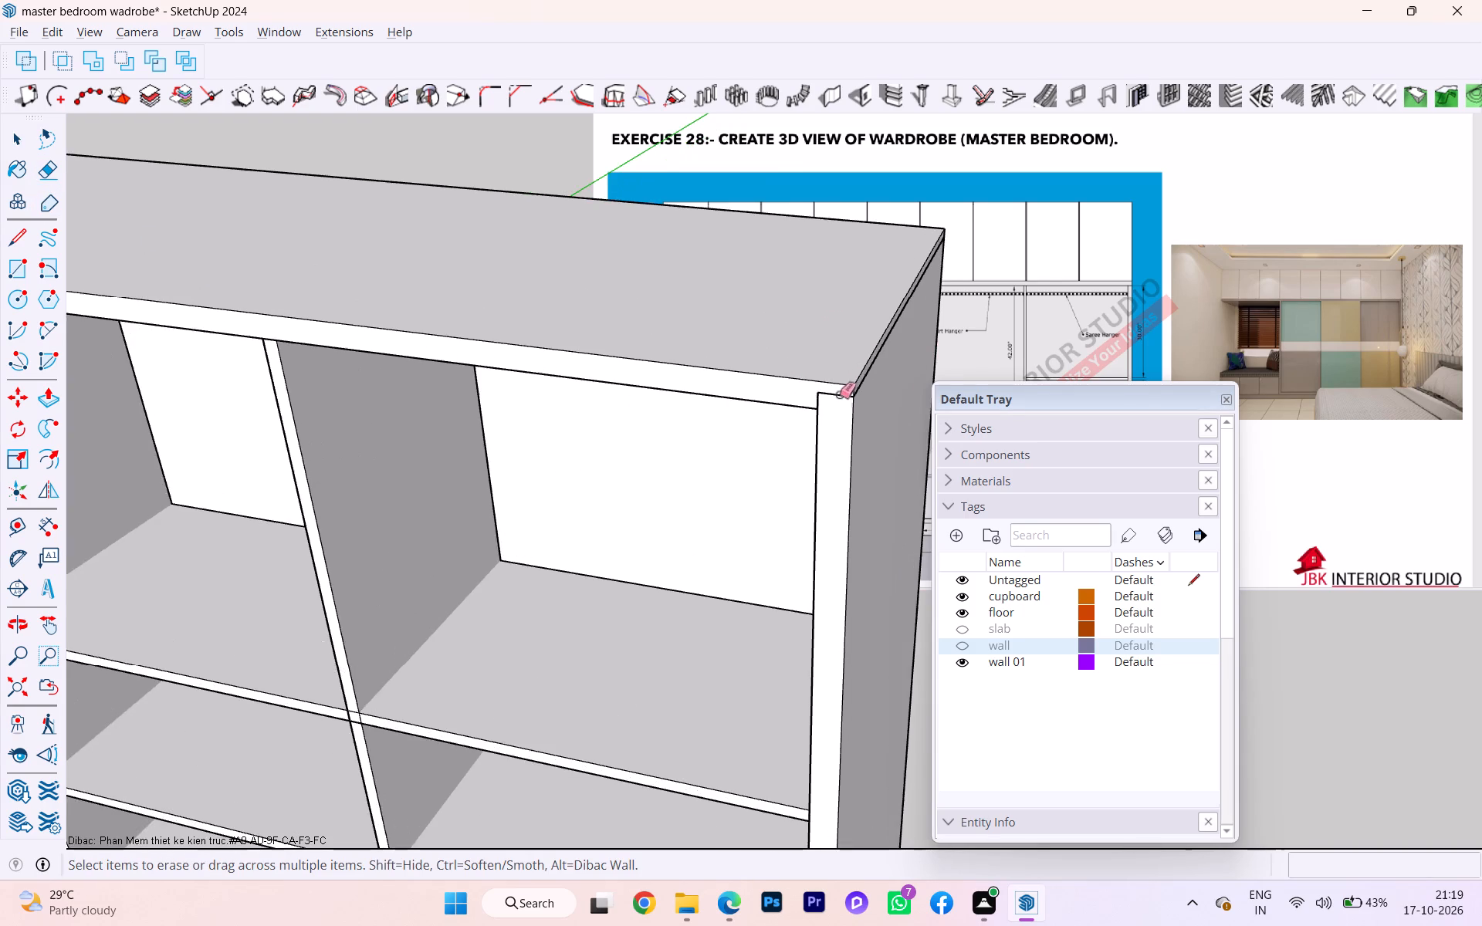
scroll(839, 394, "up", 4)
scroll(836, 395, "down", 2)
scroll(836, 395, "up", 1)
left_click(834, 390)
left_click(824, 394)
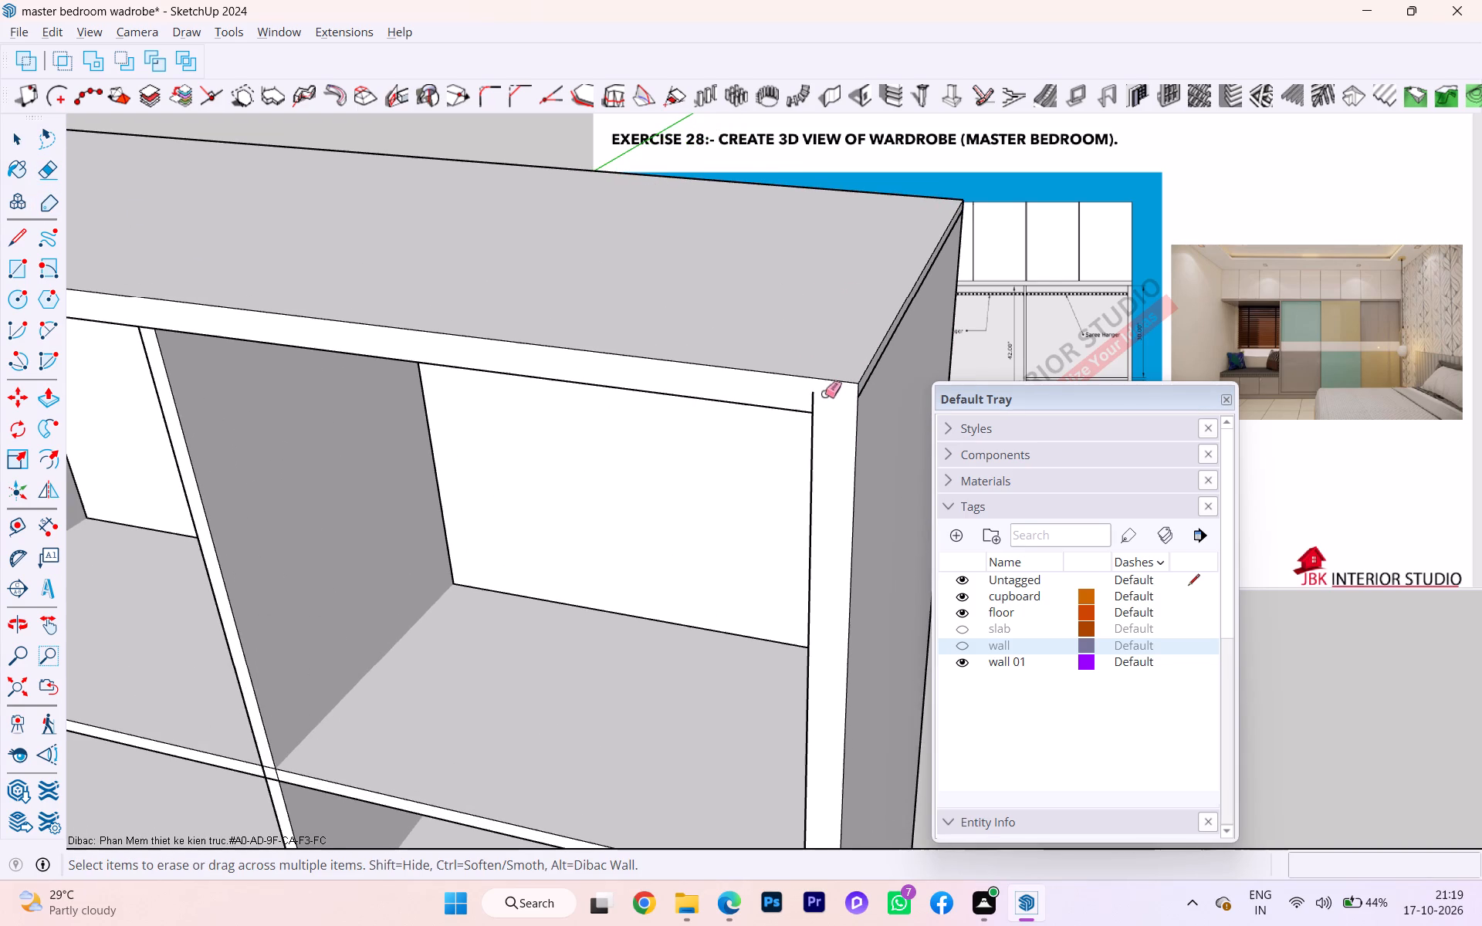
left_click(813, 397)
scroll(742, 394, "down", 1)
scroll(710, 392, "up", 1)
scroll(699, 391, "down", 2)
scroll(827, 384, "up", 4)
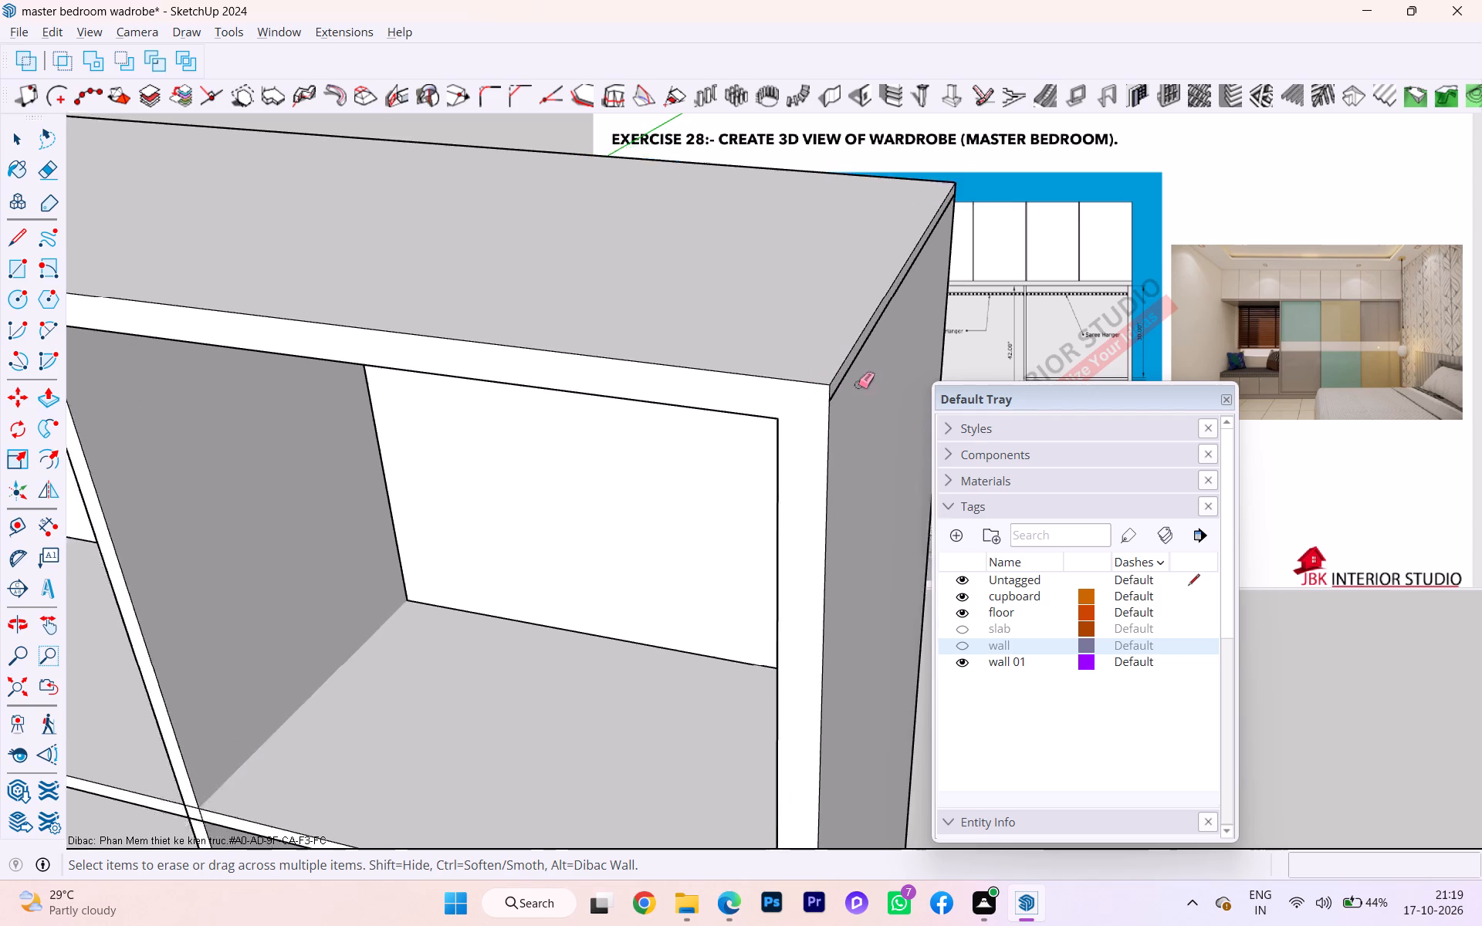
left_click(847, 373)
Erase the stray edges at the wardrobe's opposite front top corner and along its upper side face, and close the solid.
scroll(715, 371, "down", 9)
scroll(662, 370, "up", 1)
scroll(657, 361, "down", 9)
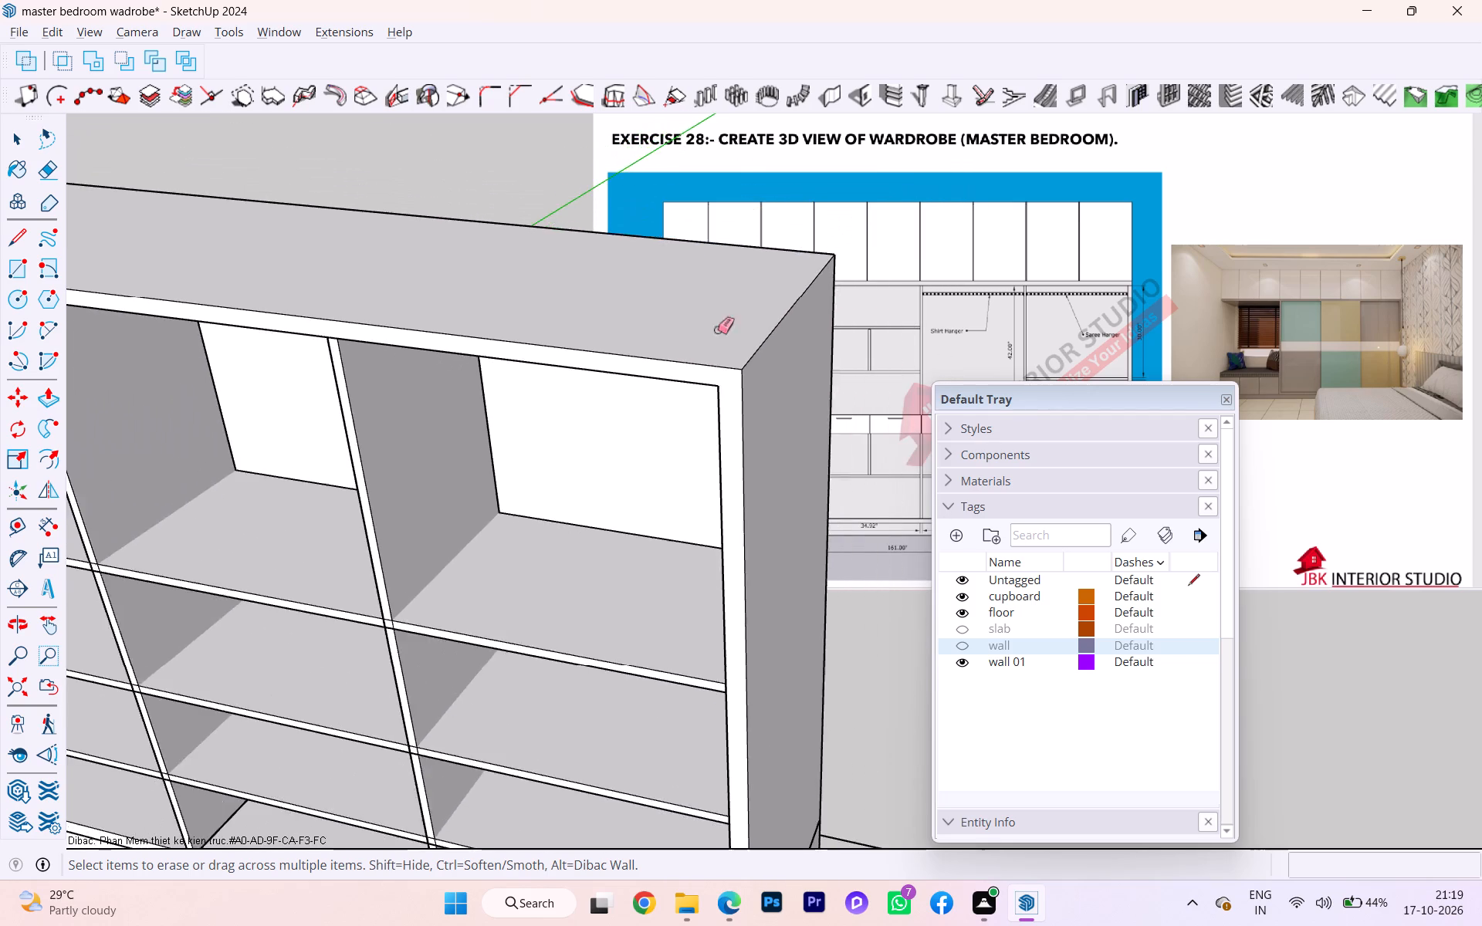
middle_click_drag(738, 318, 919, 255)
scroll(738, 318, "down", 10)
scroll(536, 335, "down", 1)
middle_click_drag(535, 336, 563, 335)
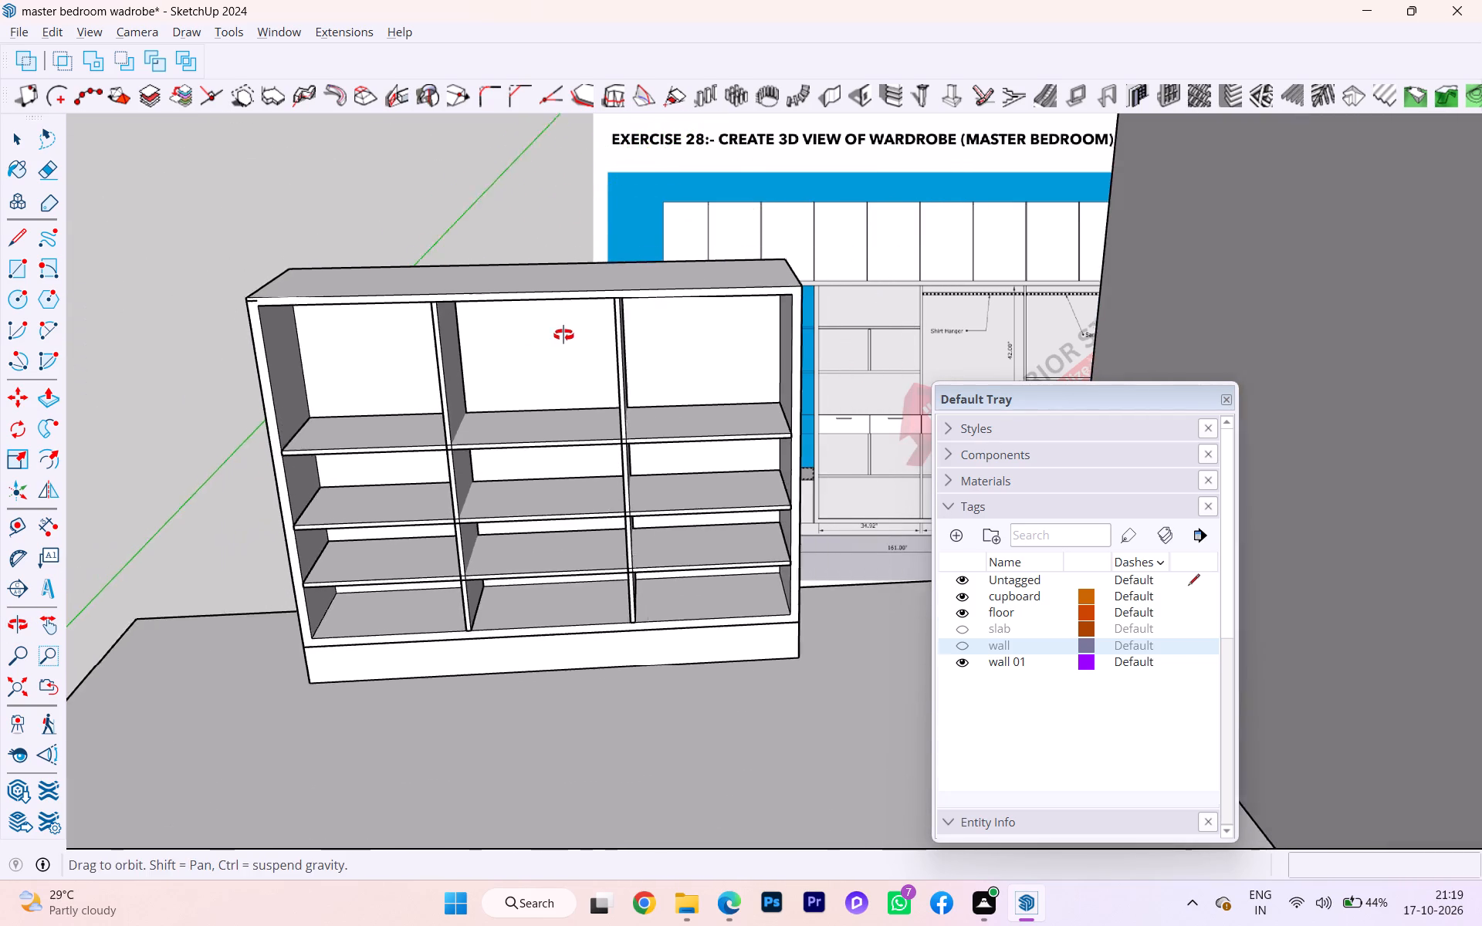
middle_click_drag(563, 335, 758, 301)
scroll(343, 319, "up", 15)
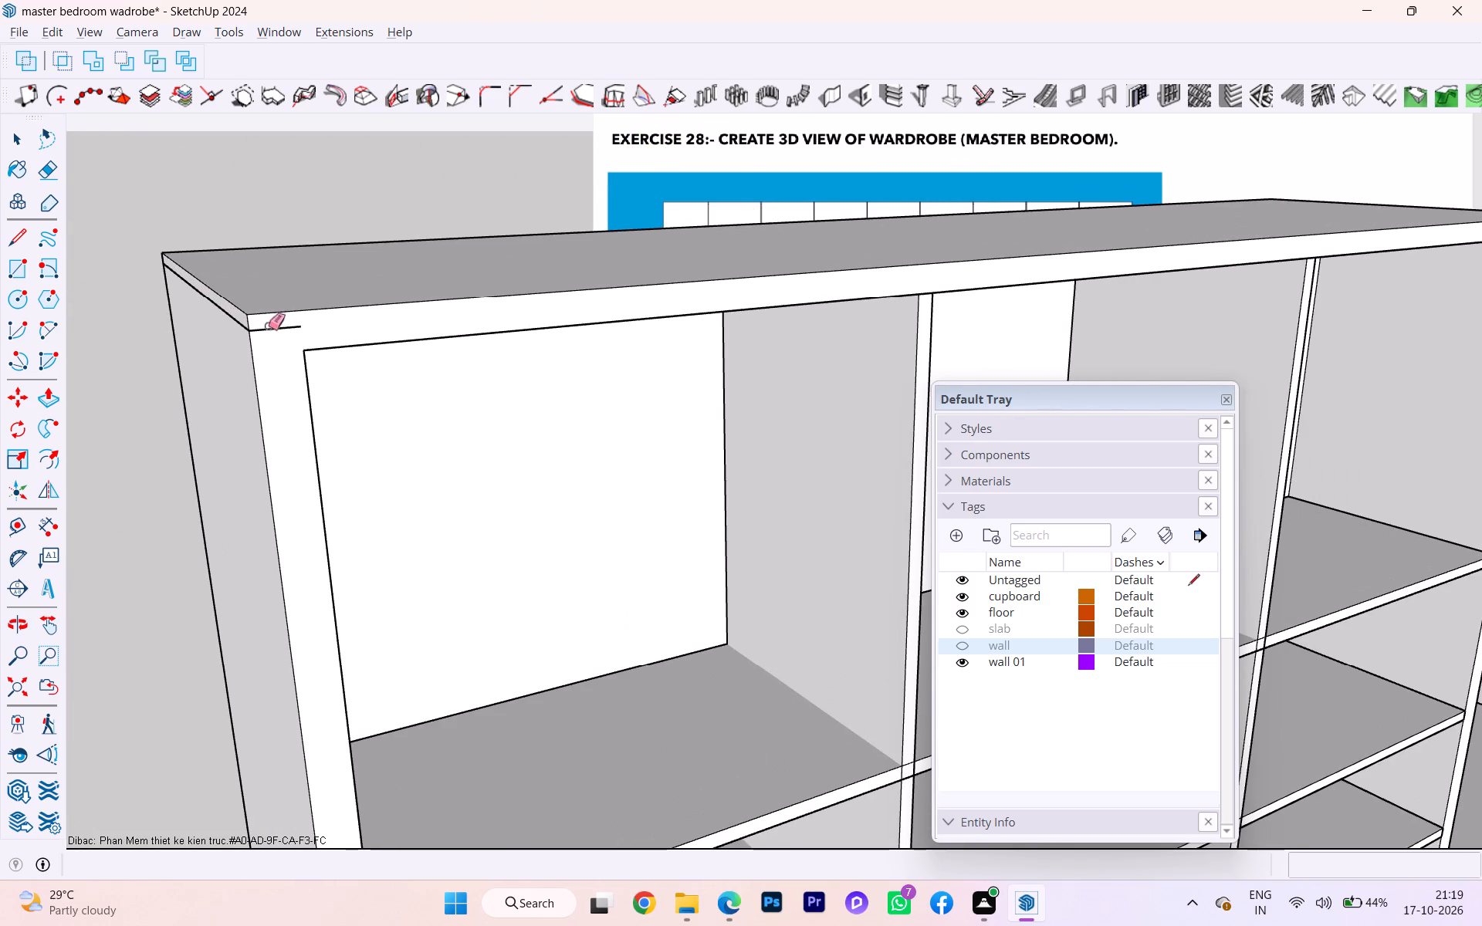
left_click(268, 326)
left_click(267, 329)
left_click(240, 320)
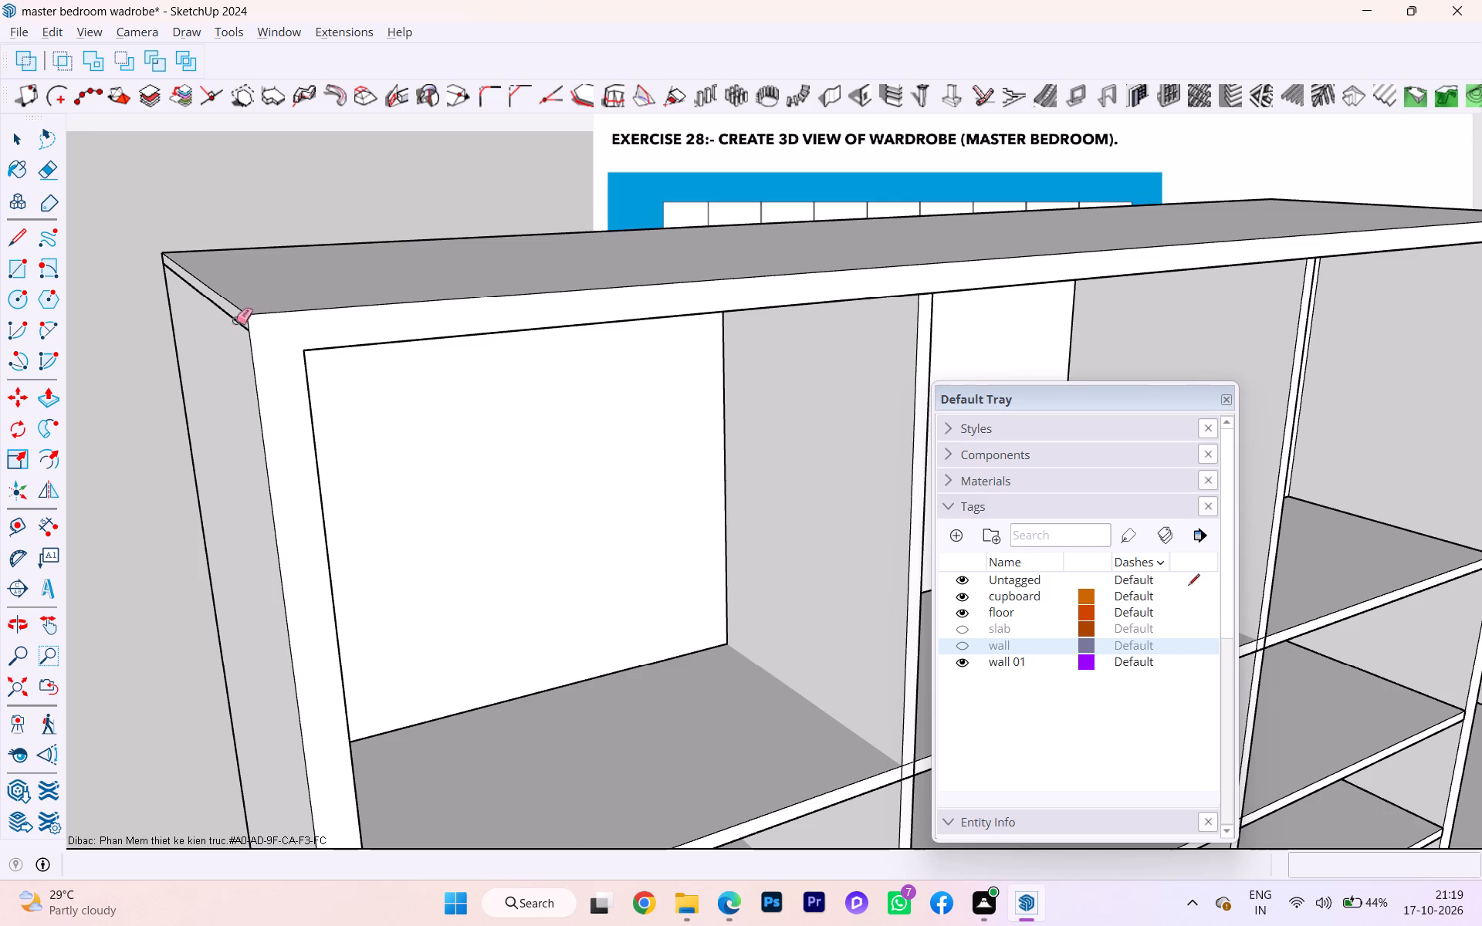
left_click(235, 320)
scroll(225, 322, "down", 5)
middle_click_drag(235, 319, 869, 292)
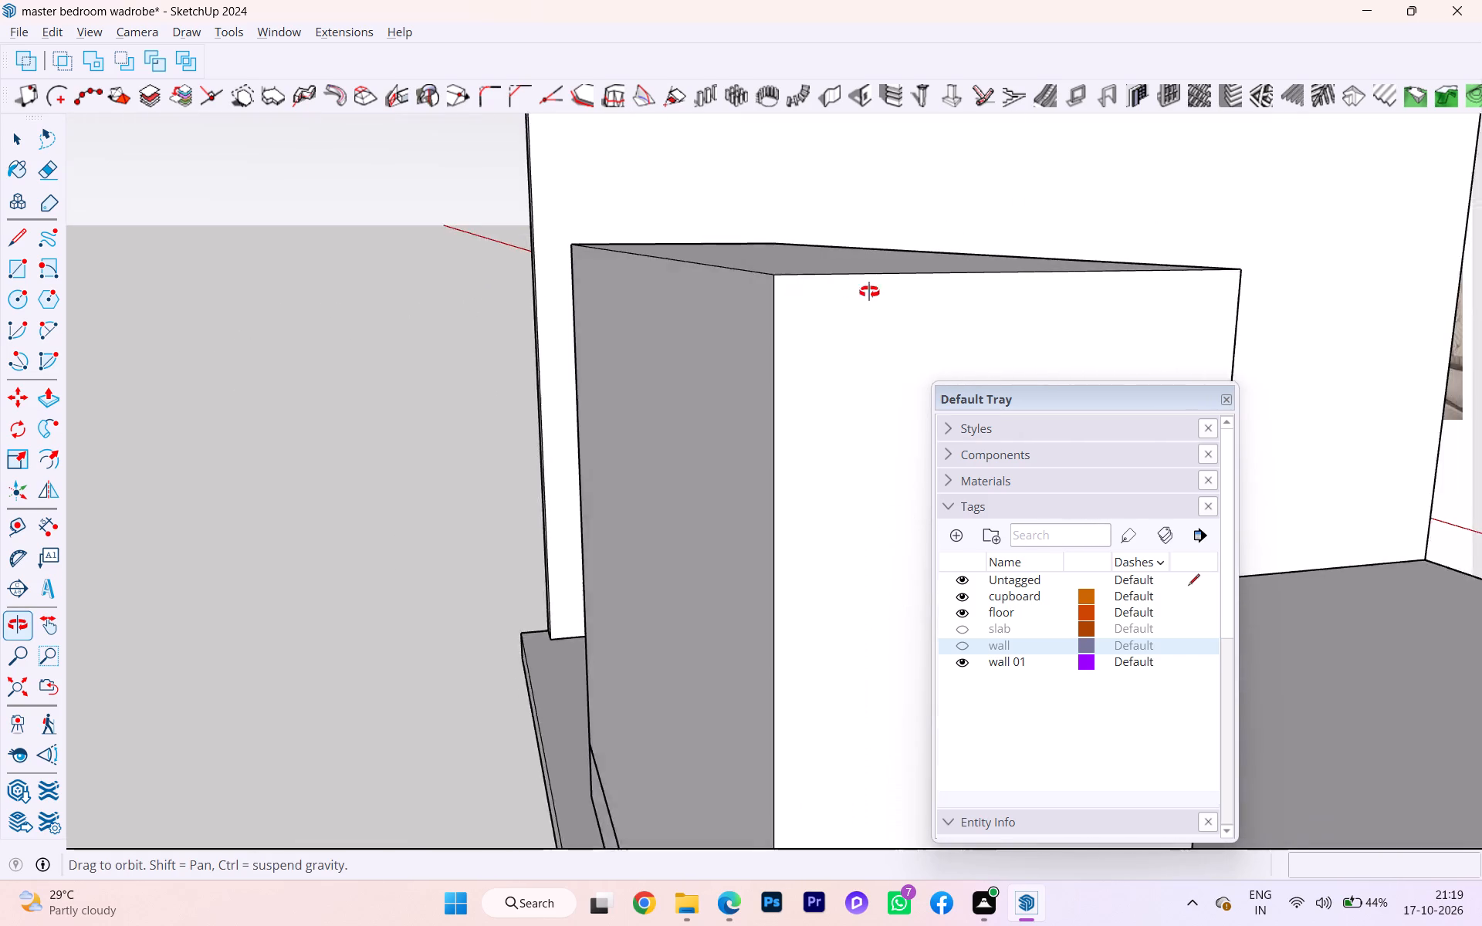
middle_click_drag(869, 292, 300, 265)
scroll(402, 262, "down", 3)
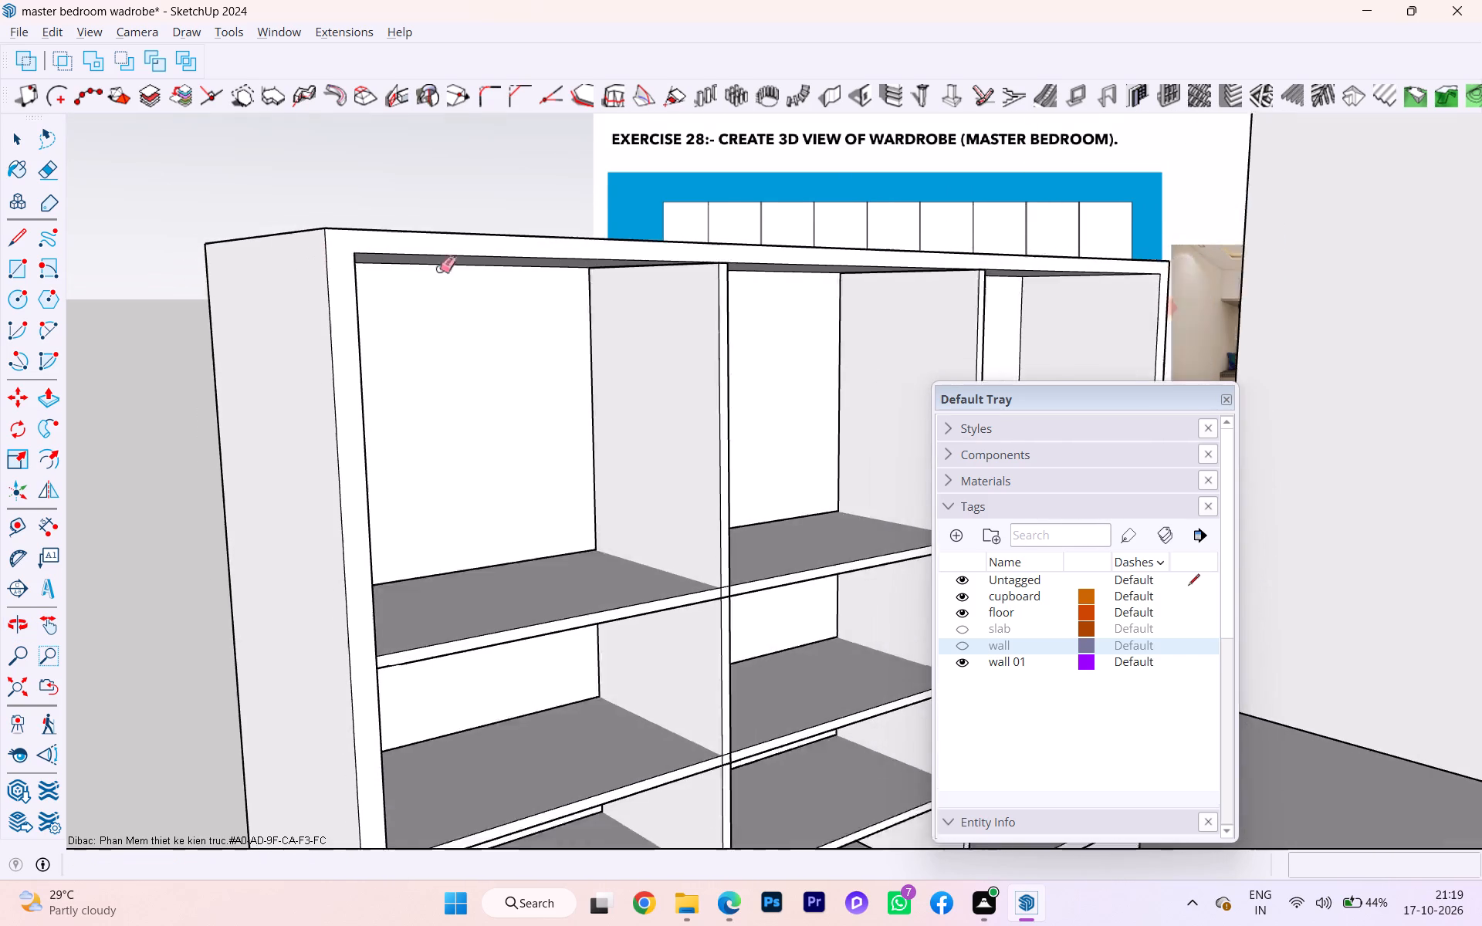
scroll(439, 269, "down", 2)
scroll(573, 303, "up", 5)
scroll(575, 306, "down", 2)
scroll(489, 299, "down", 1)
scroll(479, 297, "up", 2)
scroll(474, 296, "down", 3)
key("space")
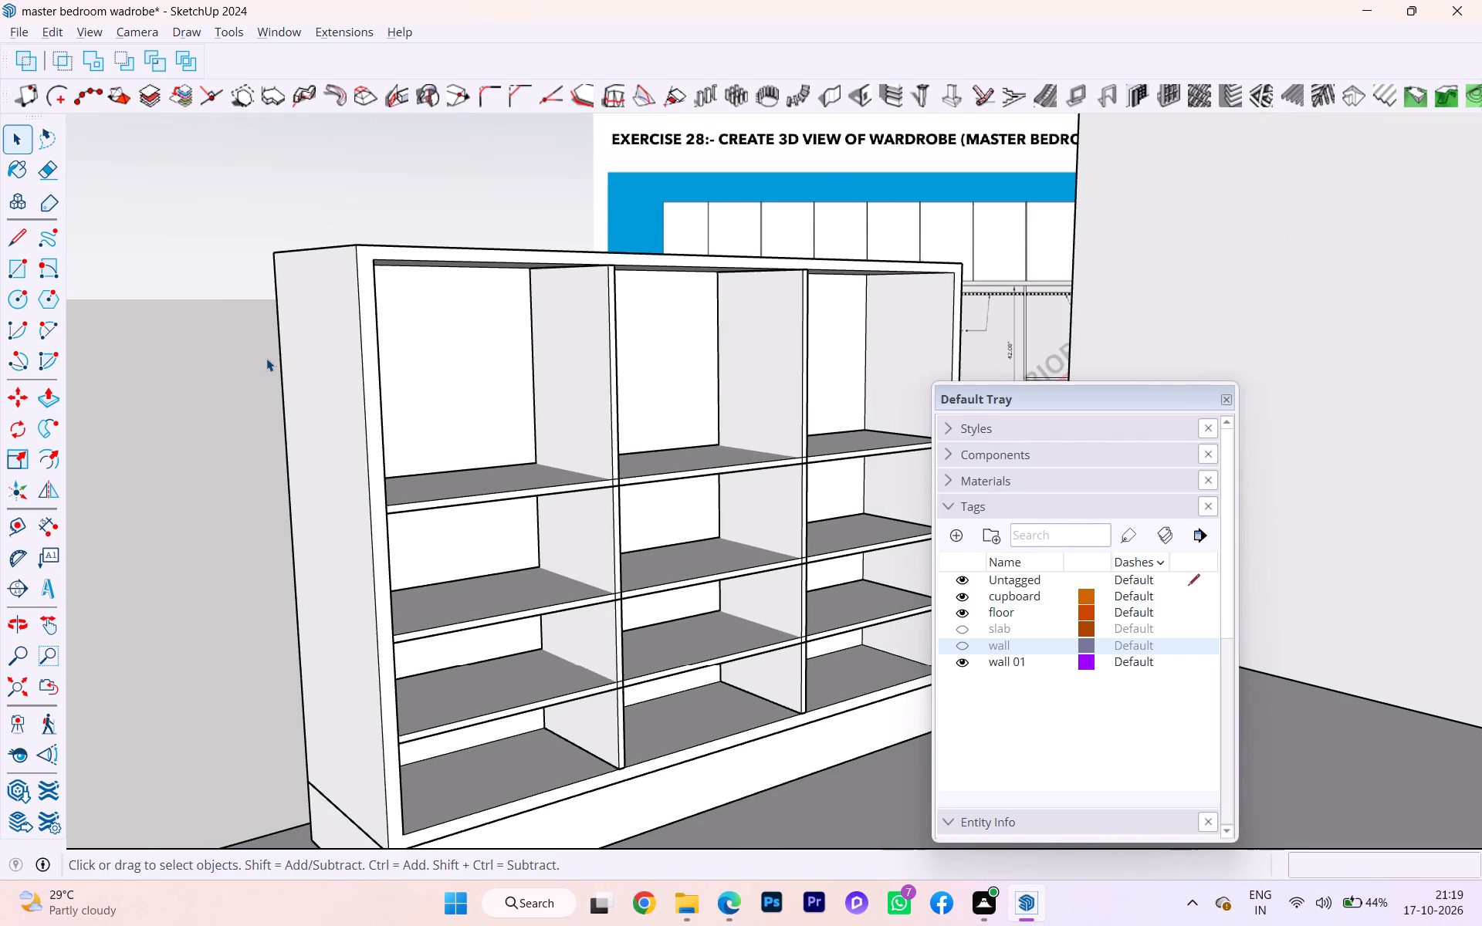
left_click(265, 356)
Examine the lower front corner where the wardrobe carcass meets the plinth.
scroll(459, 400, "down", 1)
middle_click_drag(480, 406, 368, 269)
scroll(340, 715, "up", 1)
scroll(340, 715, "down", 4)
scroll(340, 715, "up", 6)
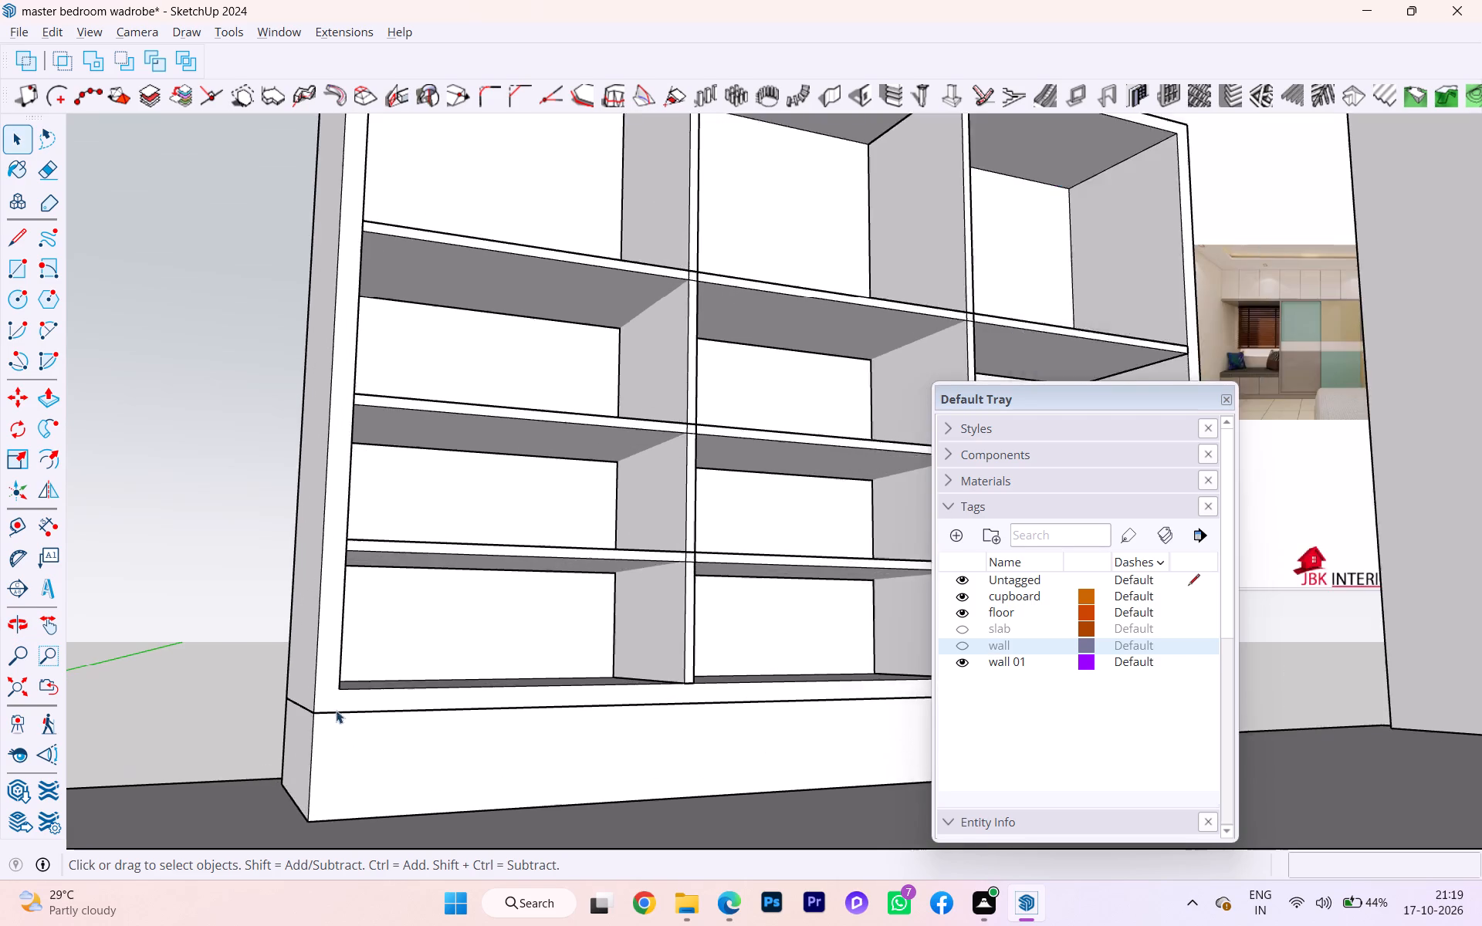
scroll(336, 710, "up", 6)
scroll(317, 718, "down", 3)
scroll(317, 718, "up", 5)
scroll(308, 715, "down", 1)
scroll(308, 715, "up", 2)
scroll(308, 715, "down", 3)
scroll(308, 715, "up", 2)
scroll(178, 611, "down", 2)
scroll(178, 611, "up", 2)
scroll(176, 610, "down", 1)
scroll(176, 610, "up", 1)
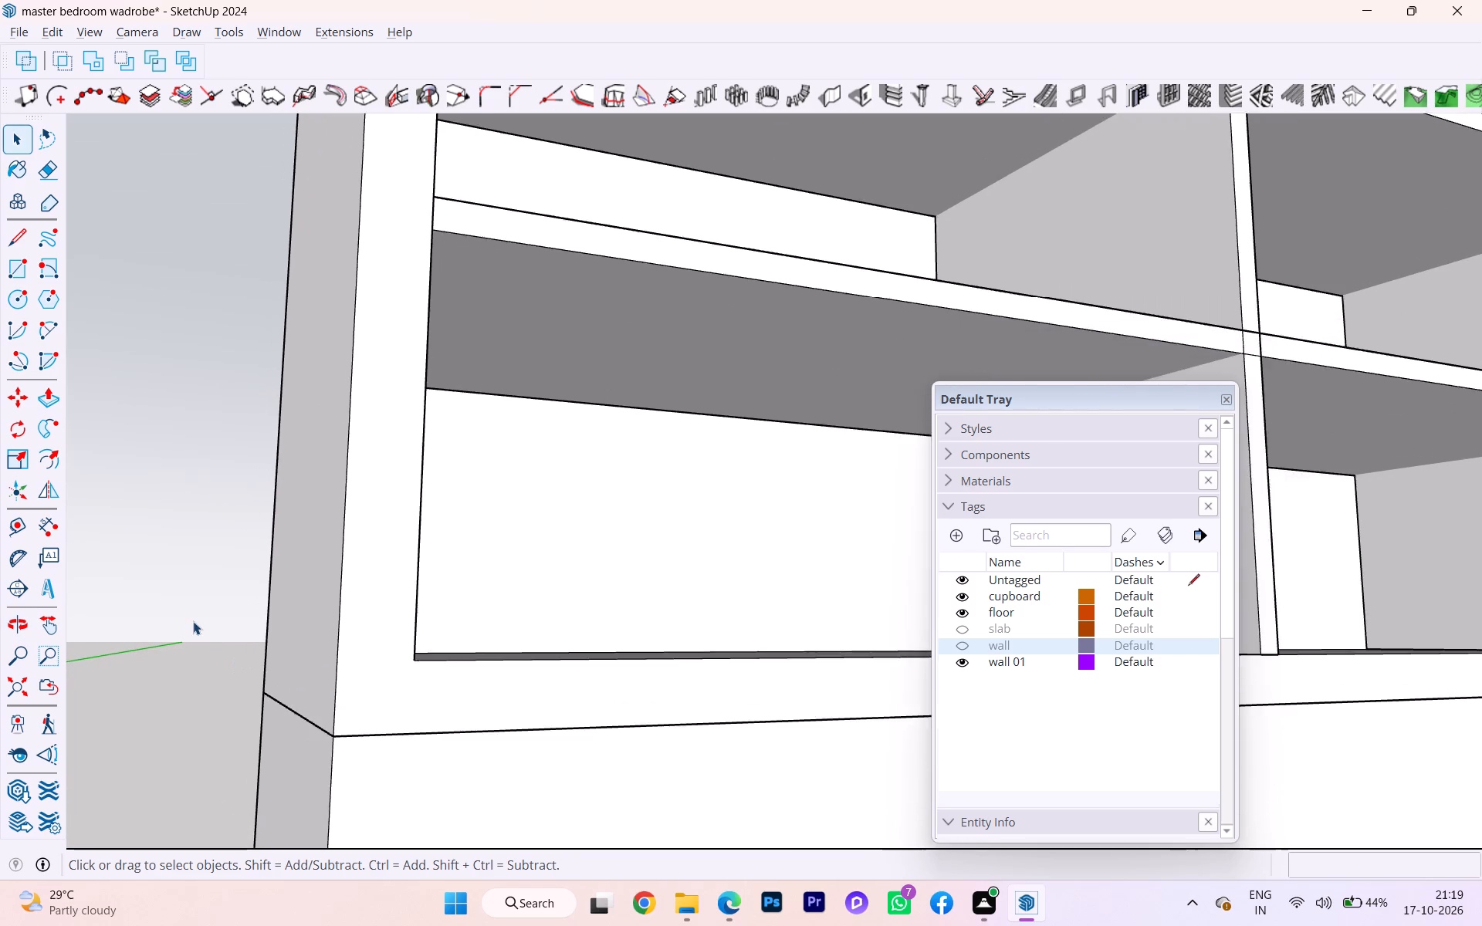
scroll(195, 623, "down", 1)
scroll(195, 624, "up", 2)
scroll(195, 625, "down", 3)
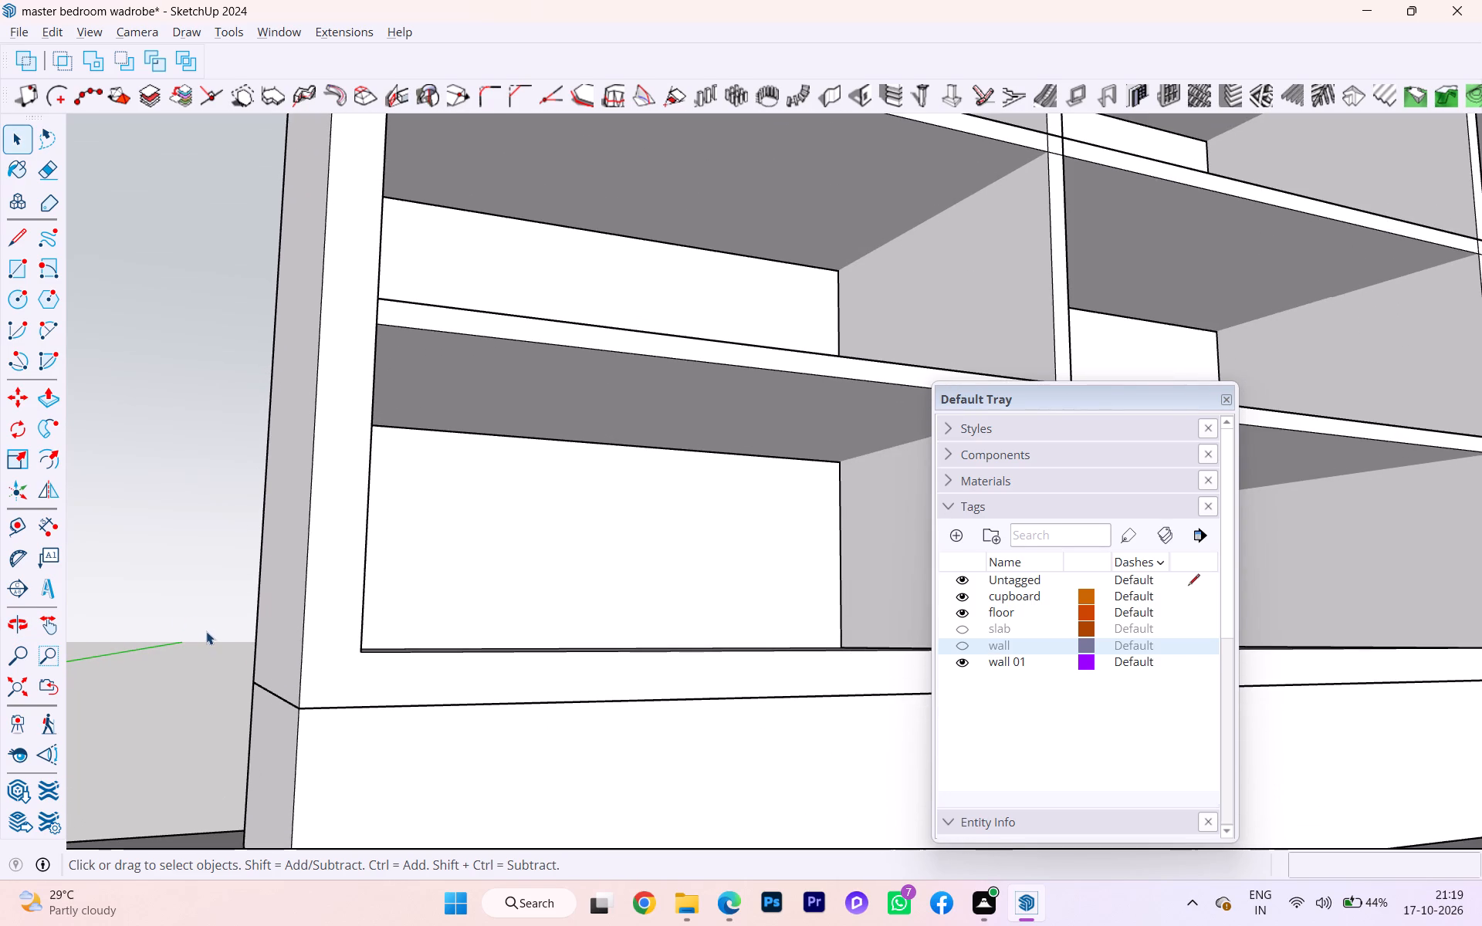
scroll(215, 626, "down", 4)
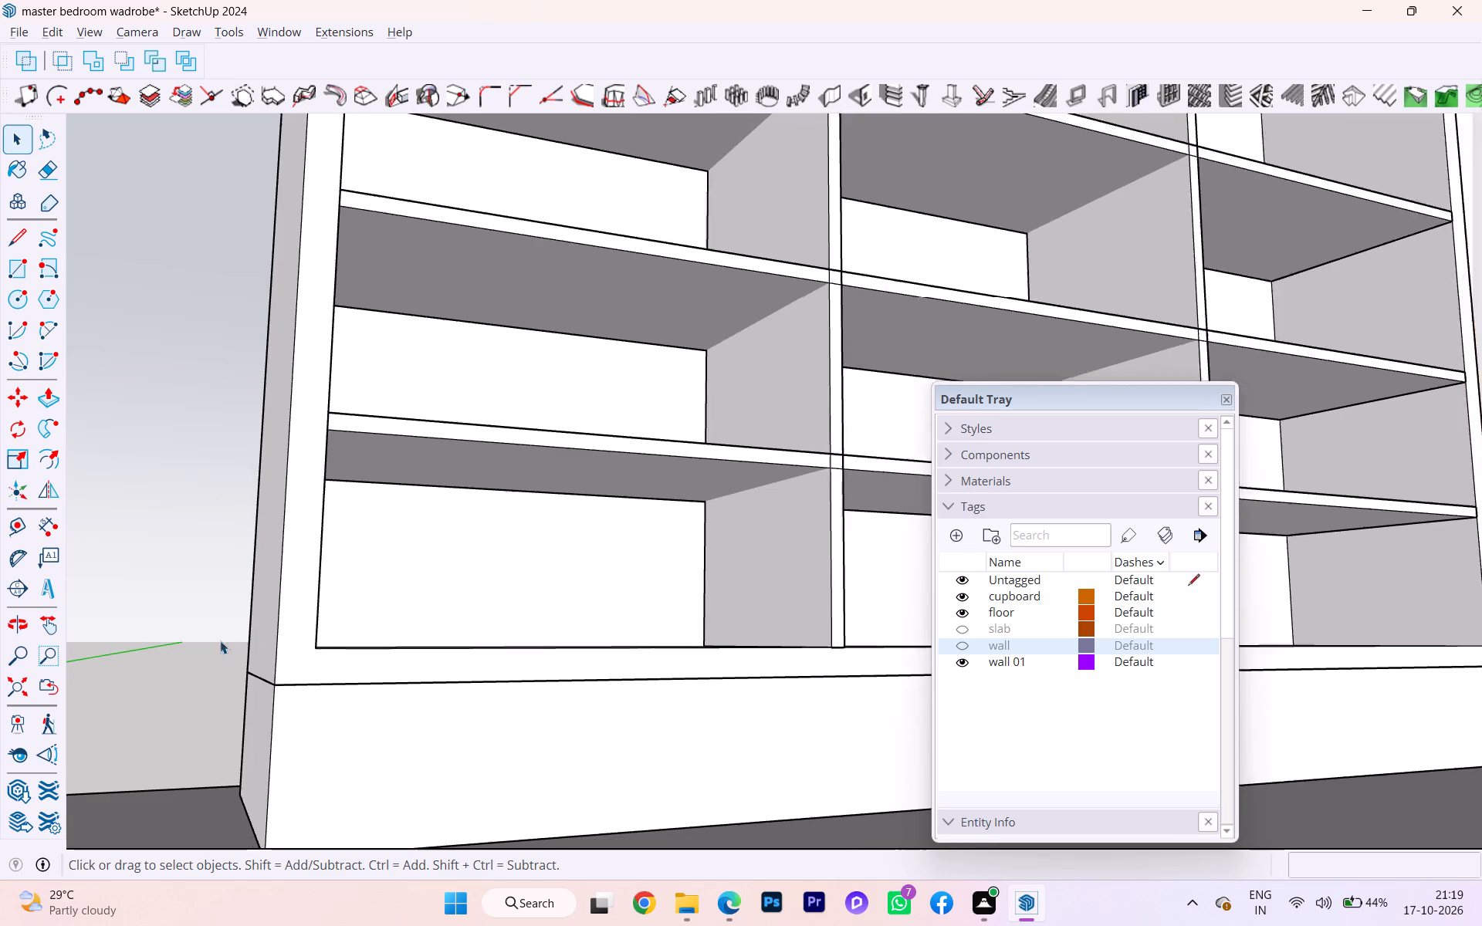
Unite the two vertical partitions and the three horizontal shelves into one solid with Union.
scroll(220, 640, "down", 5)
scroll(532, 618, "down", 1)
middle_click_drag(533, 615, 248, 718)
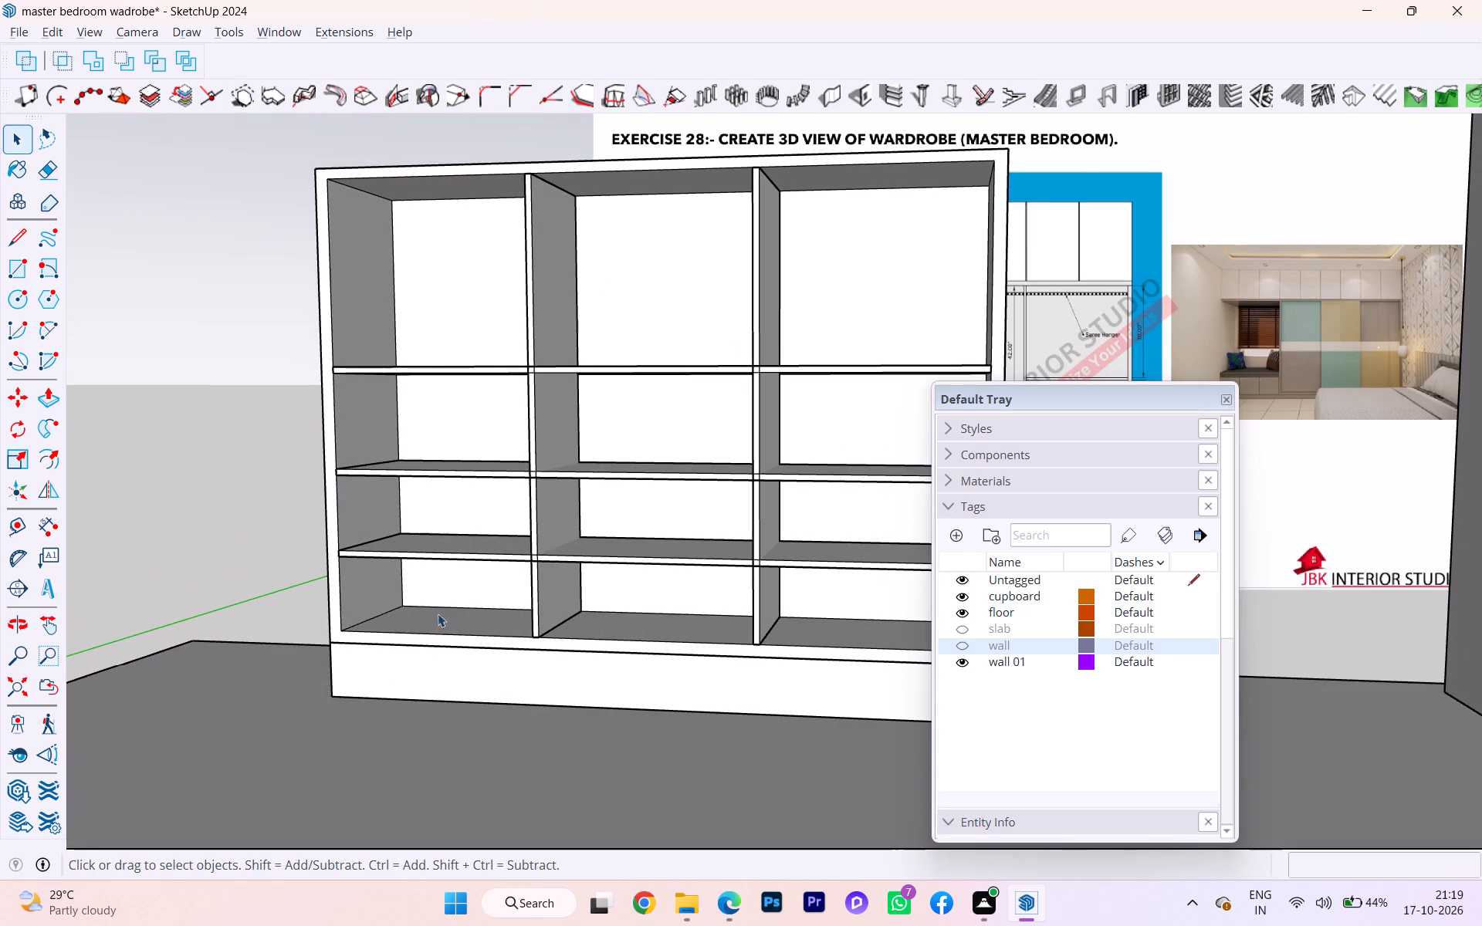
left_click(556, 505, "ctrl")
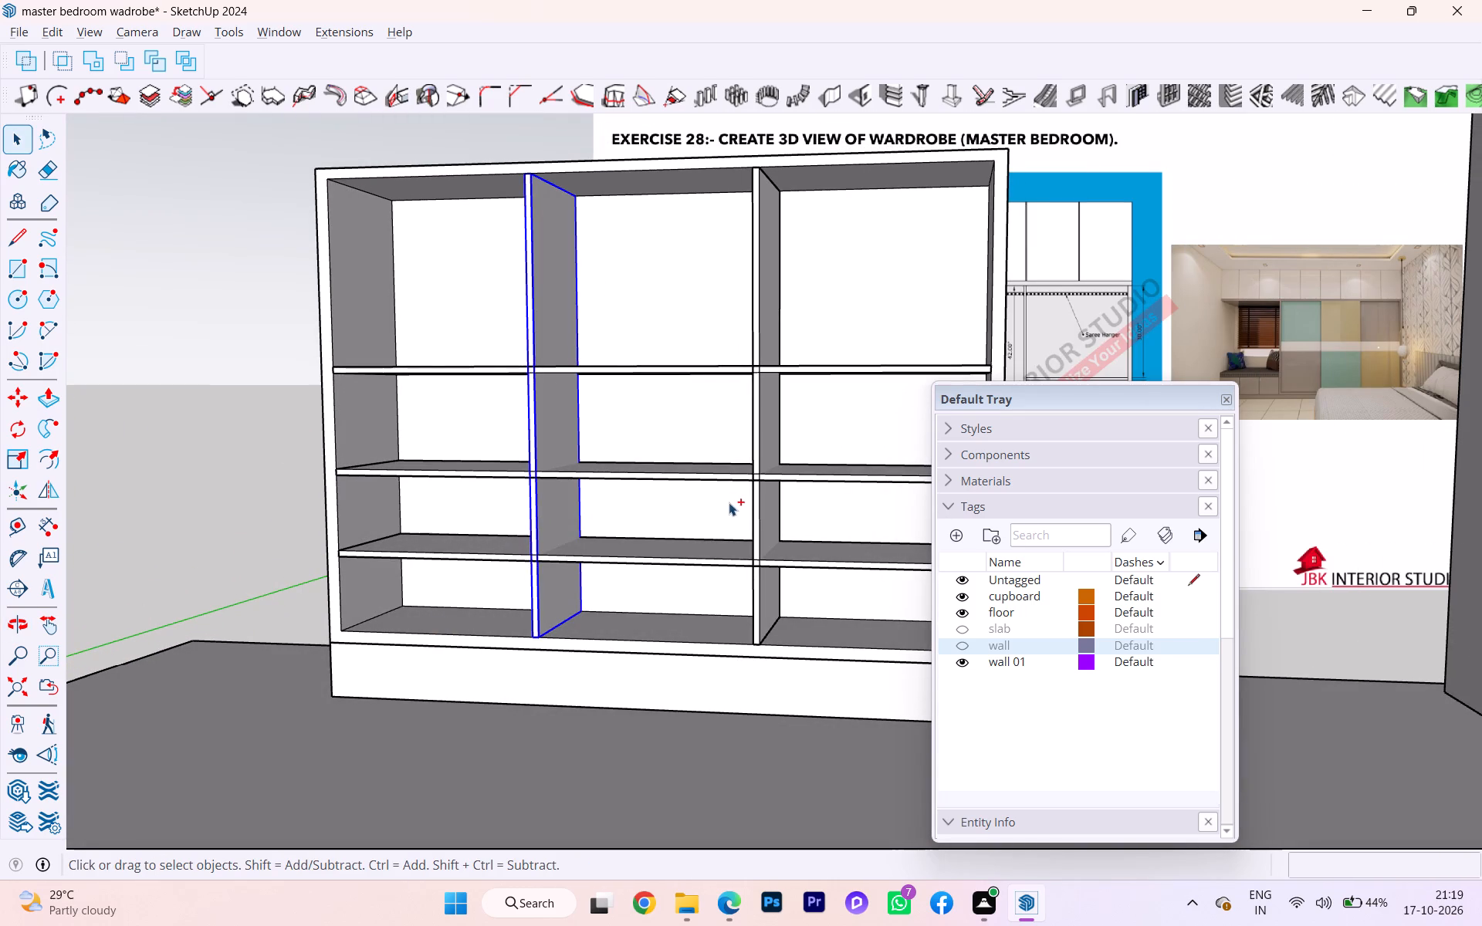
left_click(764, 501, "ctrl")
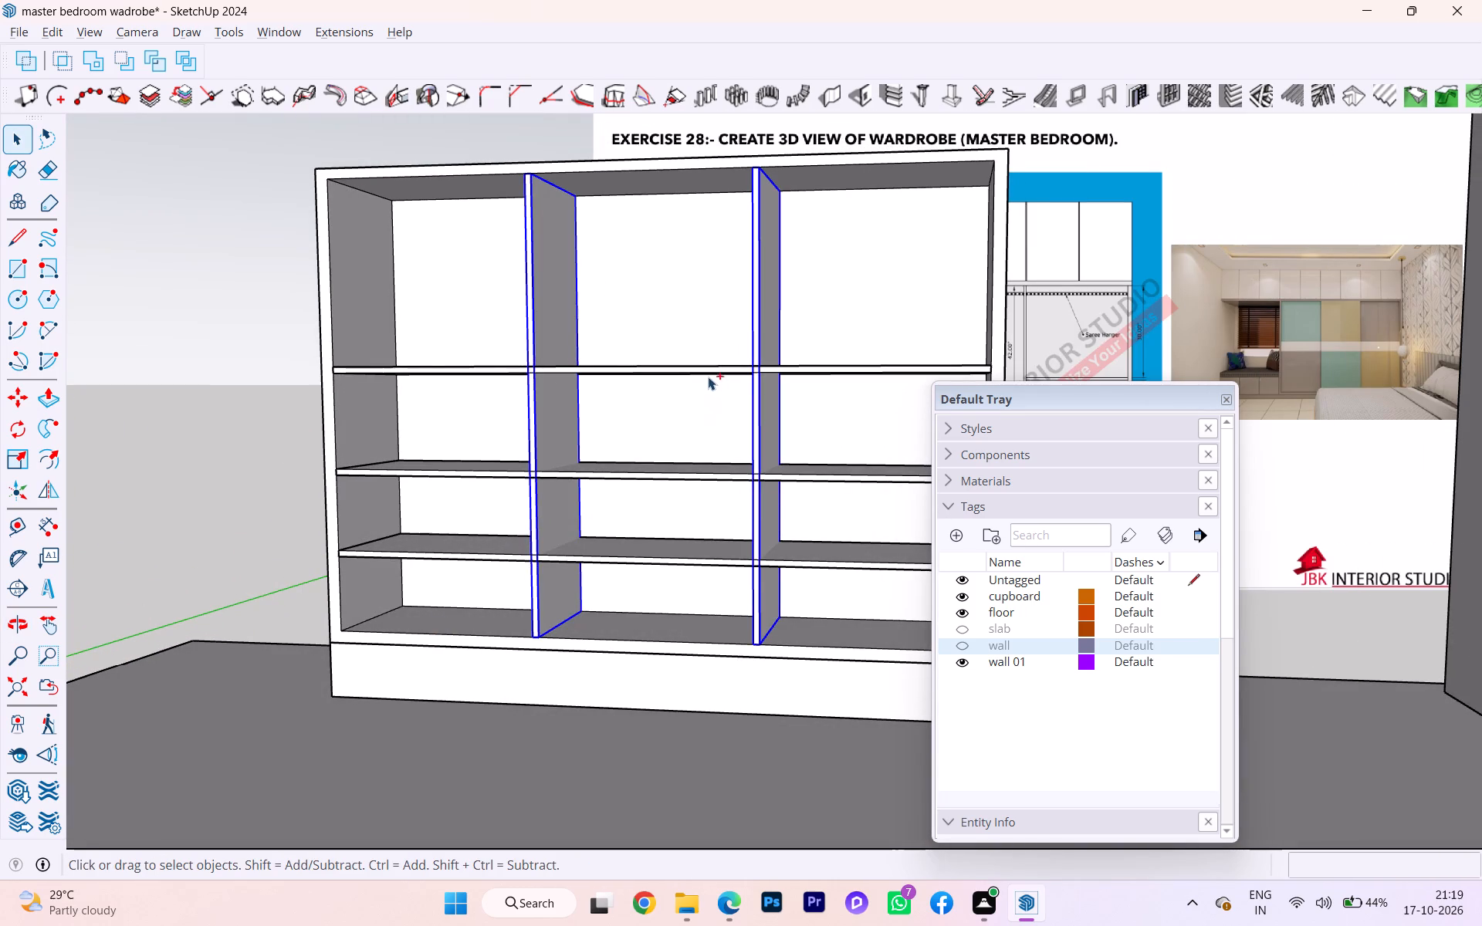
left_click(705, 372, "ctrl")
left_click(668, 472, "ctrl")
left_click(648, 556, "ctrl")
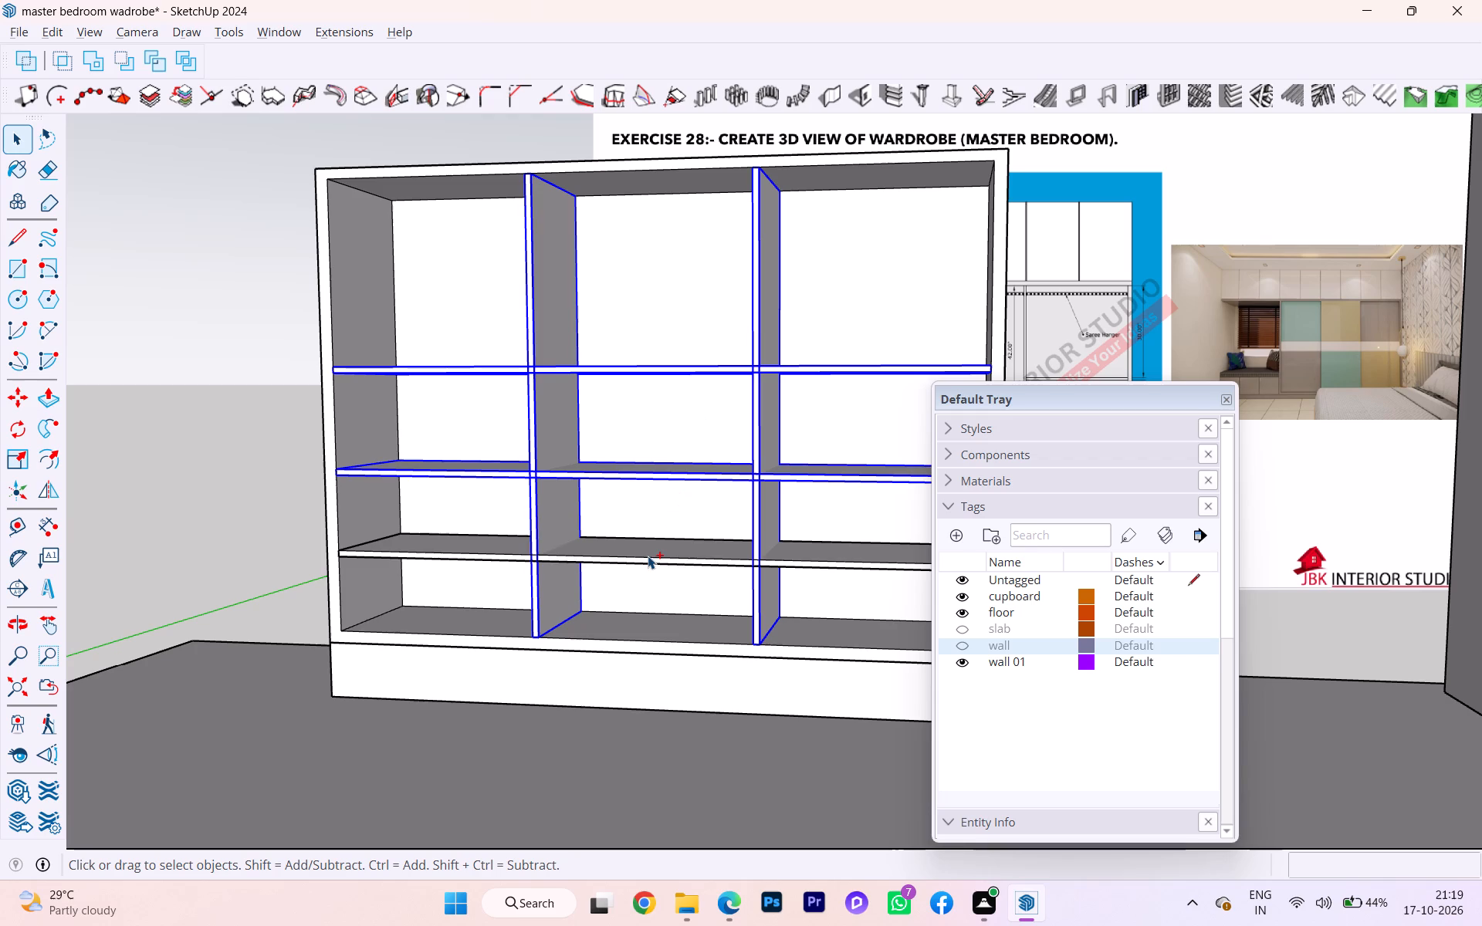
left_click(100, 65)
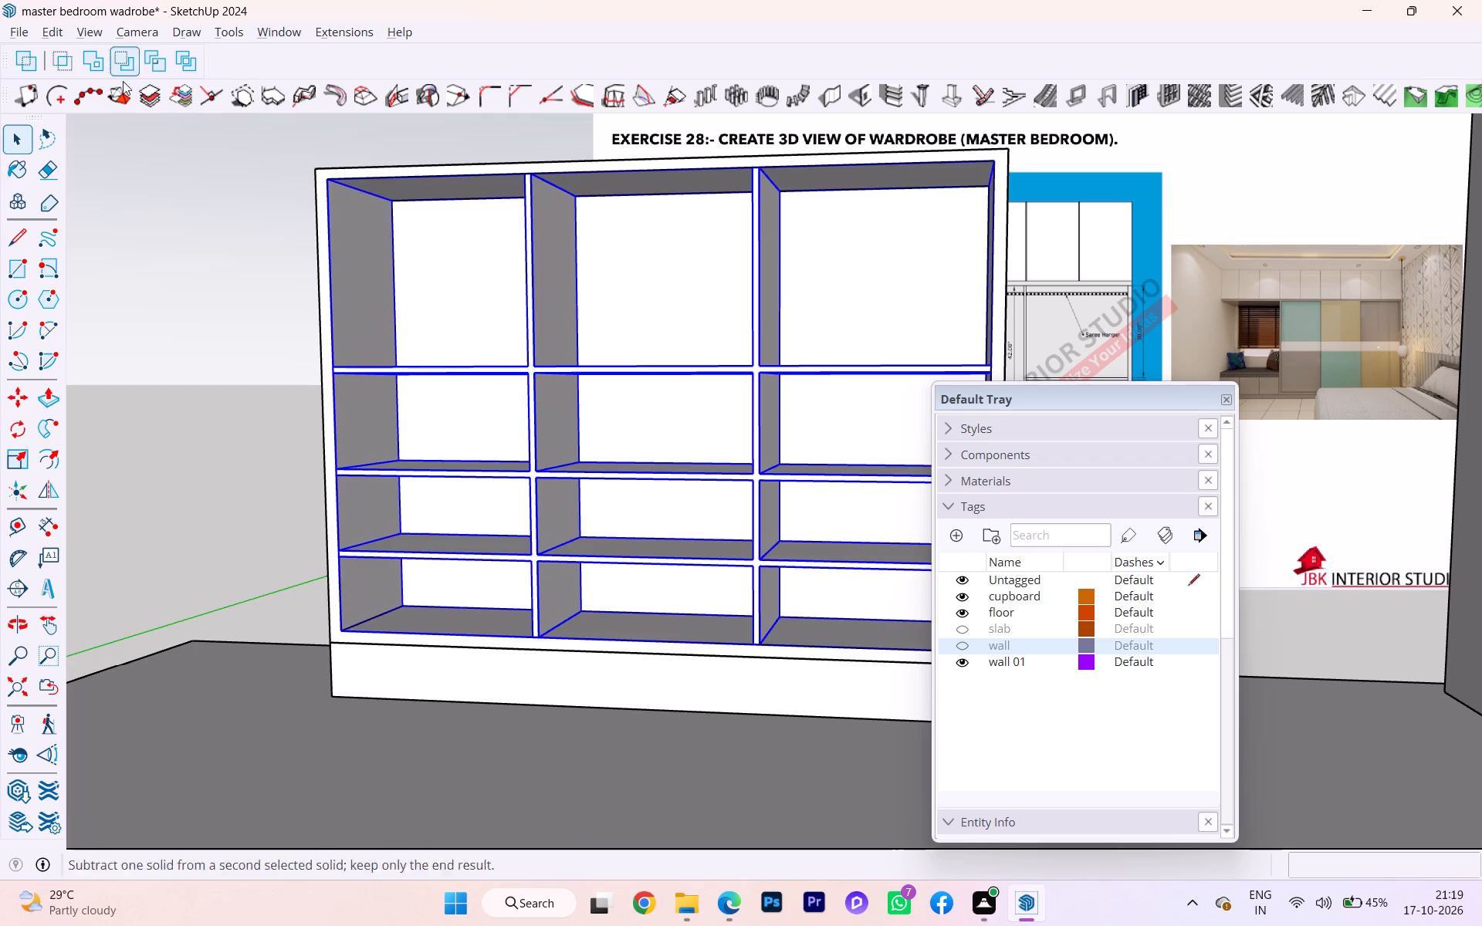
left_click(205, 407)
Examine the united partitions and shelves from both sides of the wardrobe.
middle_click_drag(288, 407, 634, 421)
scroll(288, 407, "down", 1)
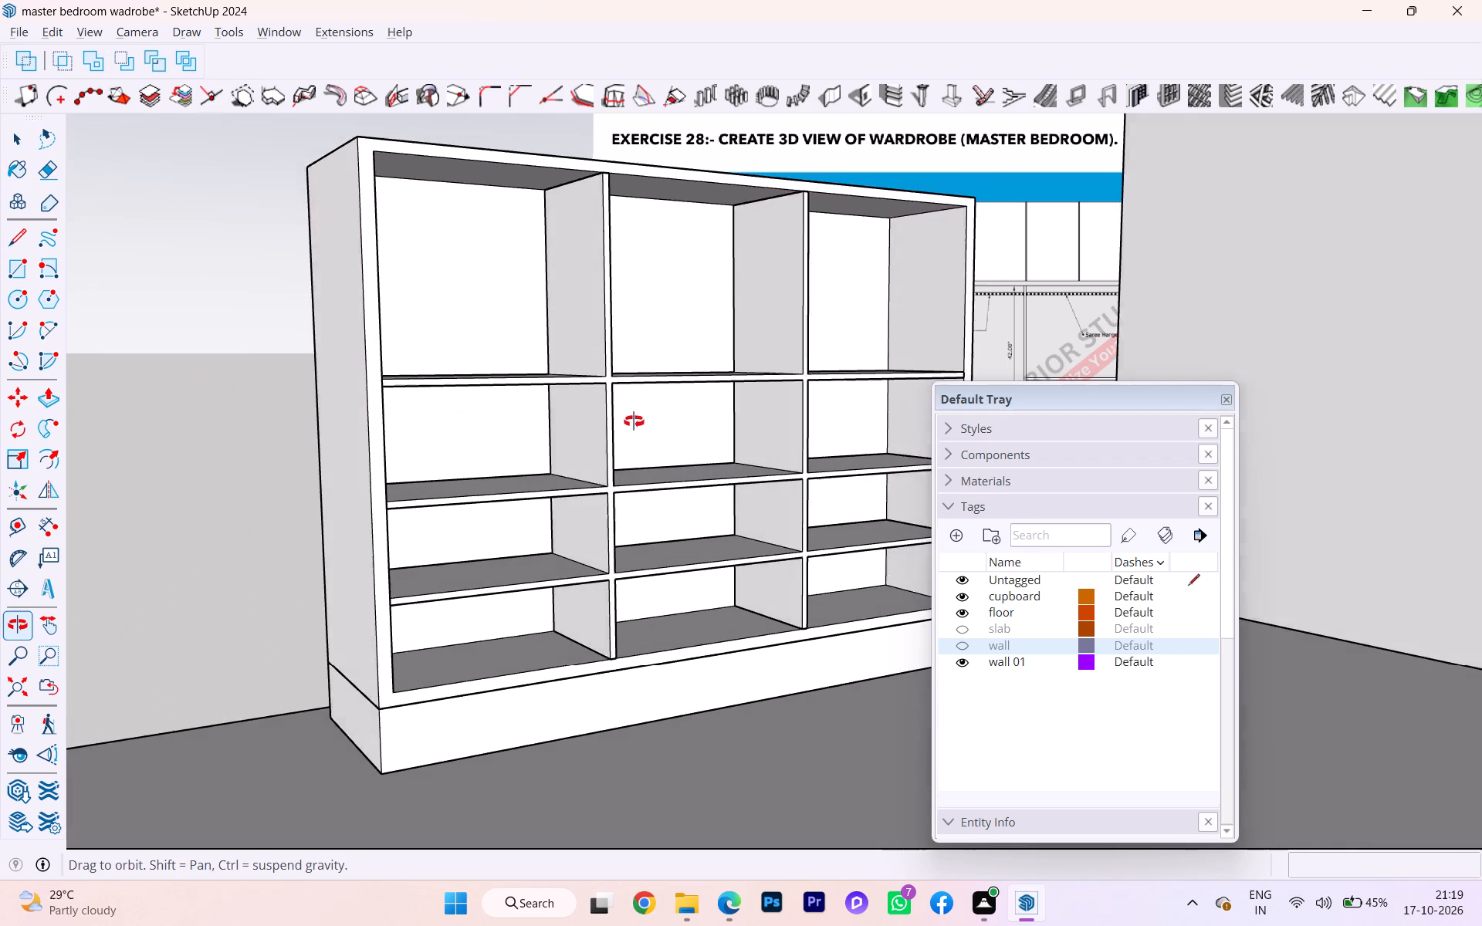
middle_click_drag(634, 421, 479, 443)
scroll(22, 495, "down", 7)
scroll(84, 461, "down", 7)
scroll(84, 461, "up", 1)
scroll(84, 461, "down", 2)
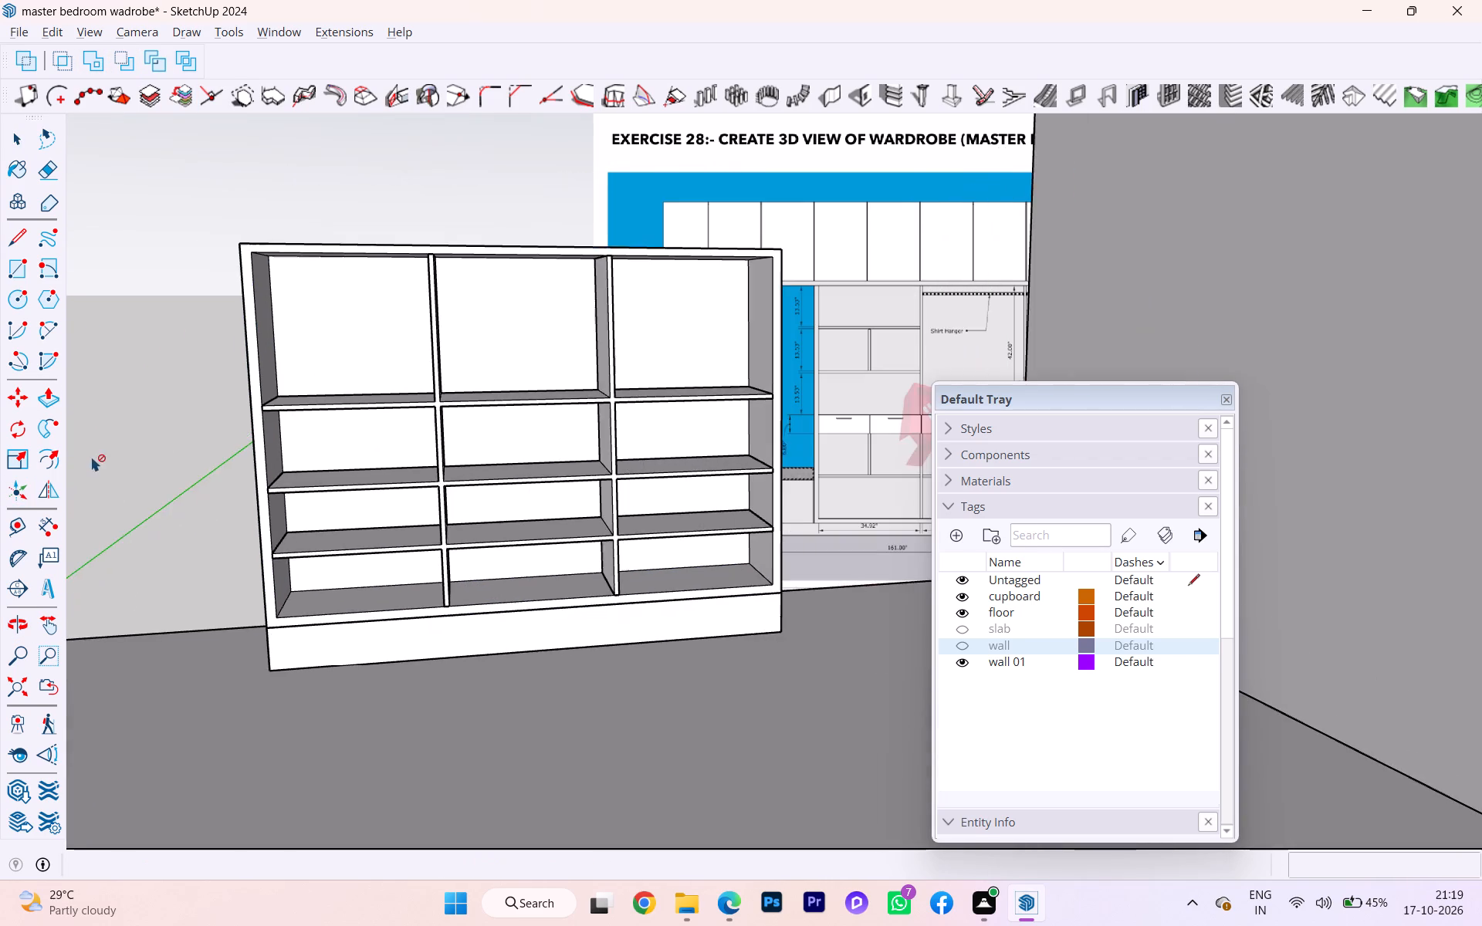
Hide the wall 01 tag and show the wall tag.
scroll(100, 441, "down", 4)
scroll(105, 452, "up", 1)
scroll(105, 453, "down", 2)
scroll(105, 453, "up", 2)
scroll(105, 454, "down", 3)
scroll(495, 452, "down", 1)
scroll(360, 457, "down", 1)
scroll(360, 457, "up", 1)
scroll(360, 457, "down", 2)
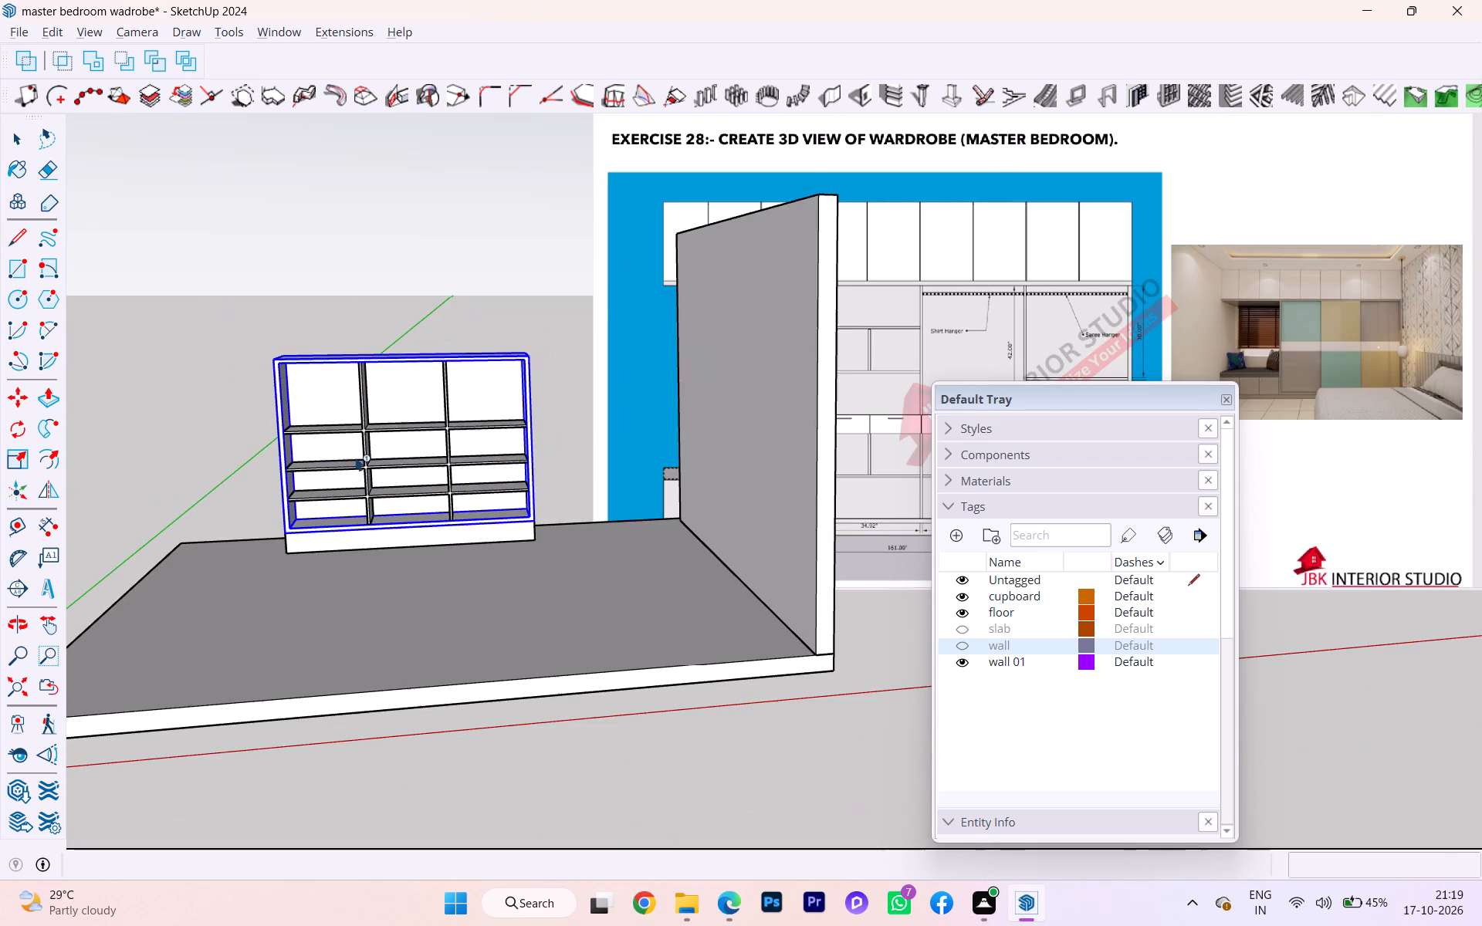
left_click(957, 663)
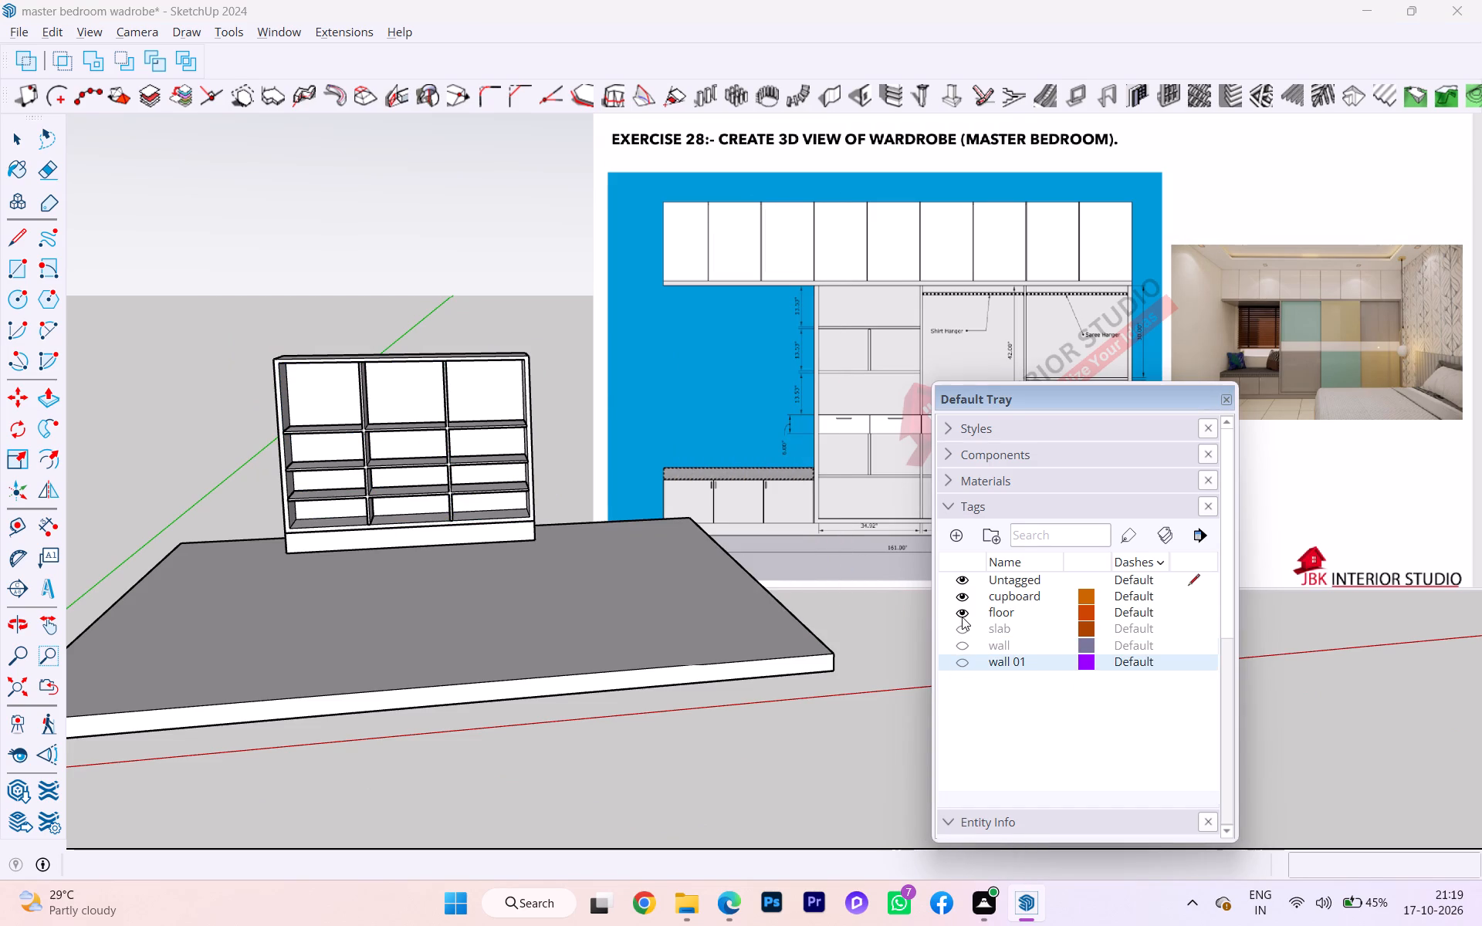
left_click(964, 649)
Examine the wardrobe against the back wall and compare it with the reference elevation.
scroll(590, 444, "up", 1)
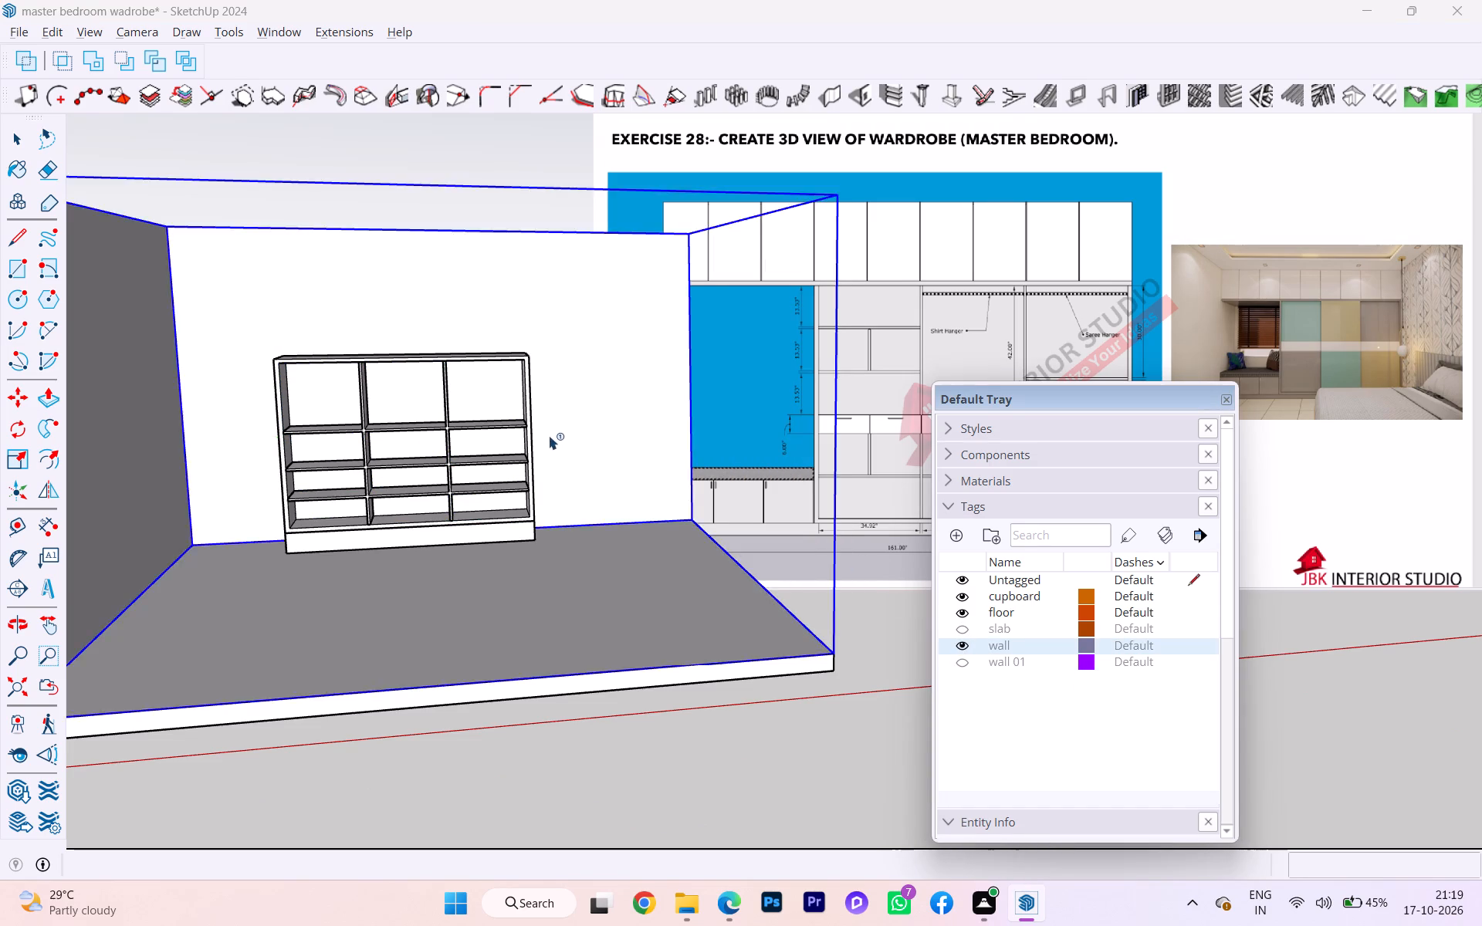
scroll(549, 436, "up", 2)
scroll(418, 448, "down", 7)
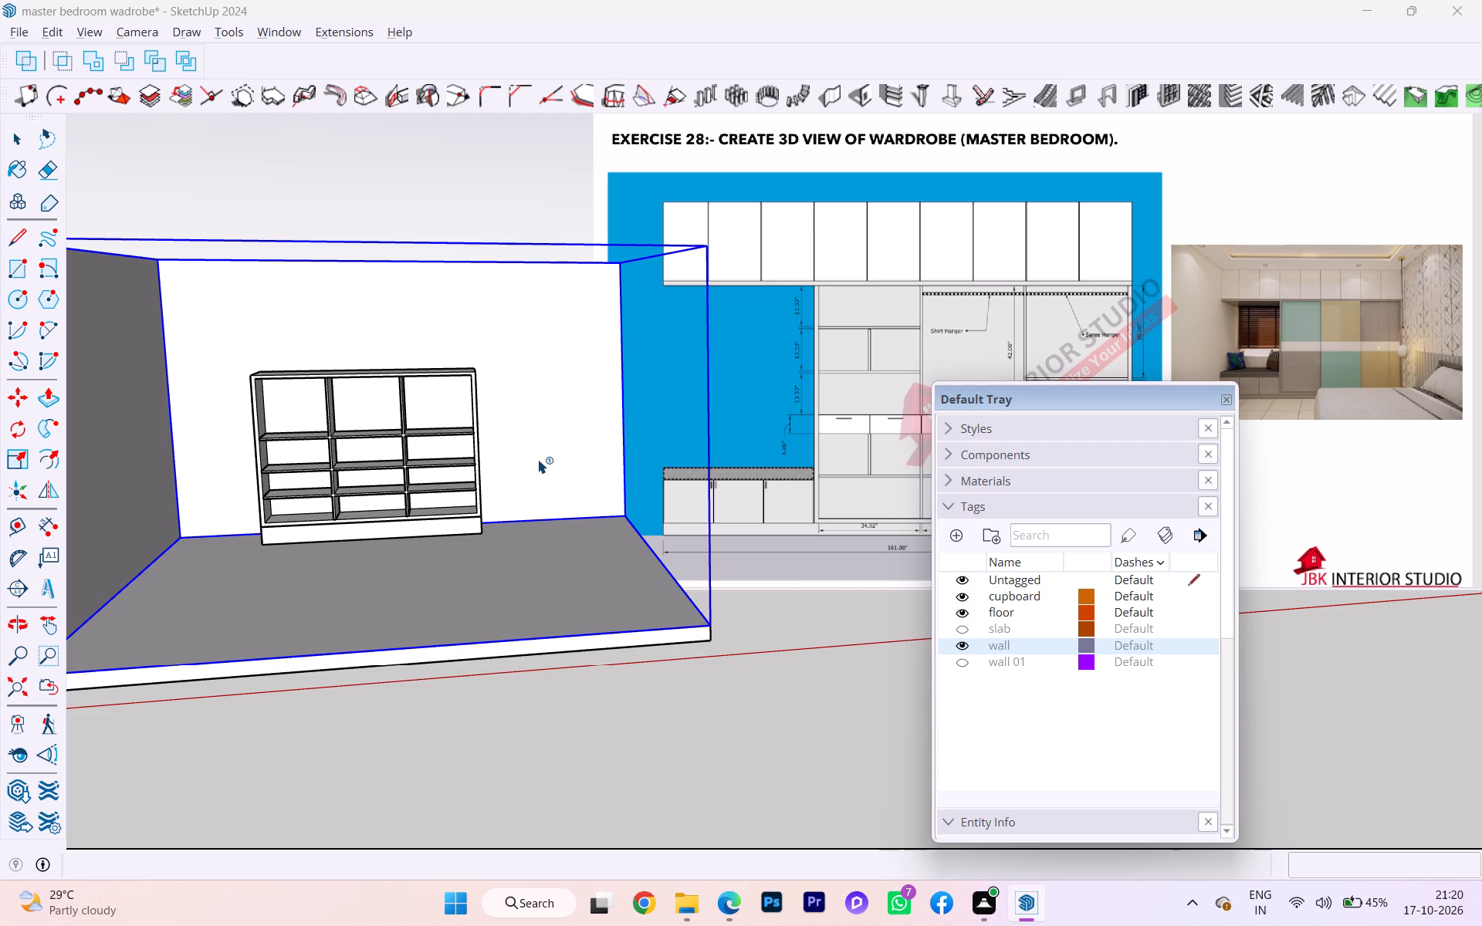
scroll(425, 475, "up", 10)
scroll(402, 474, "down", 1)
scroll(403, 474, "up", 2)
scroll(467, 427, "up", 2)
scroll(468, 428, "down", 1)
scroll(469, 428, "up", 3)
middle_click_drag(445, 423, 174, 361)
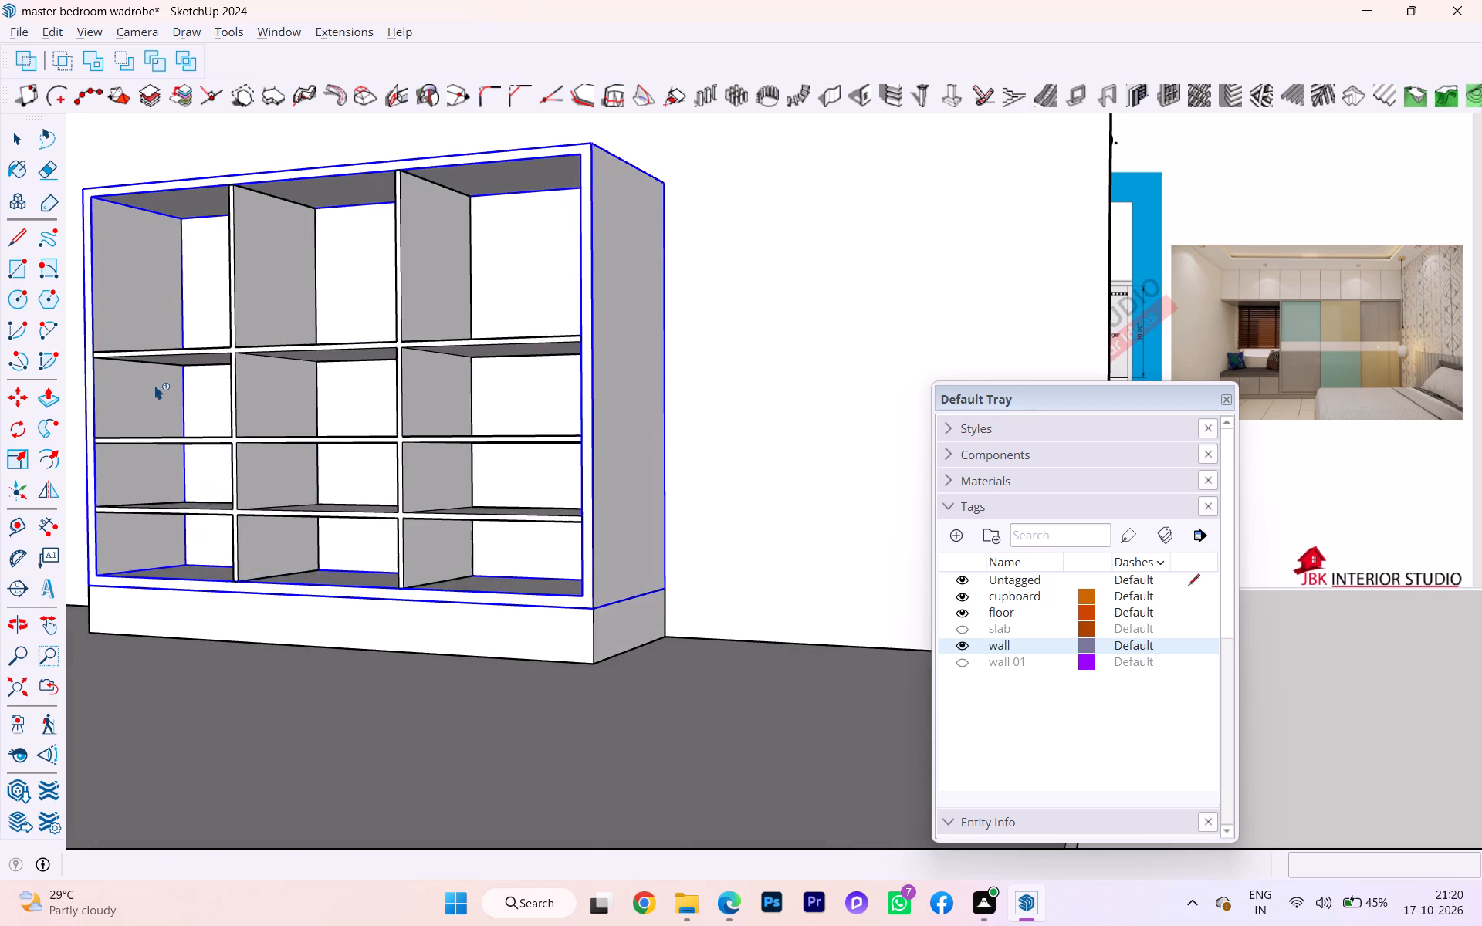
scroll(154, 386, "down", 3)
middle_click_drag(222, 419, 293, 432)
scroll(269, 445, "down", 1)
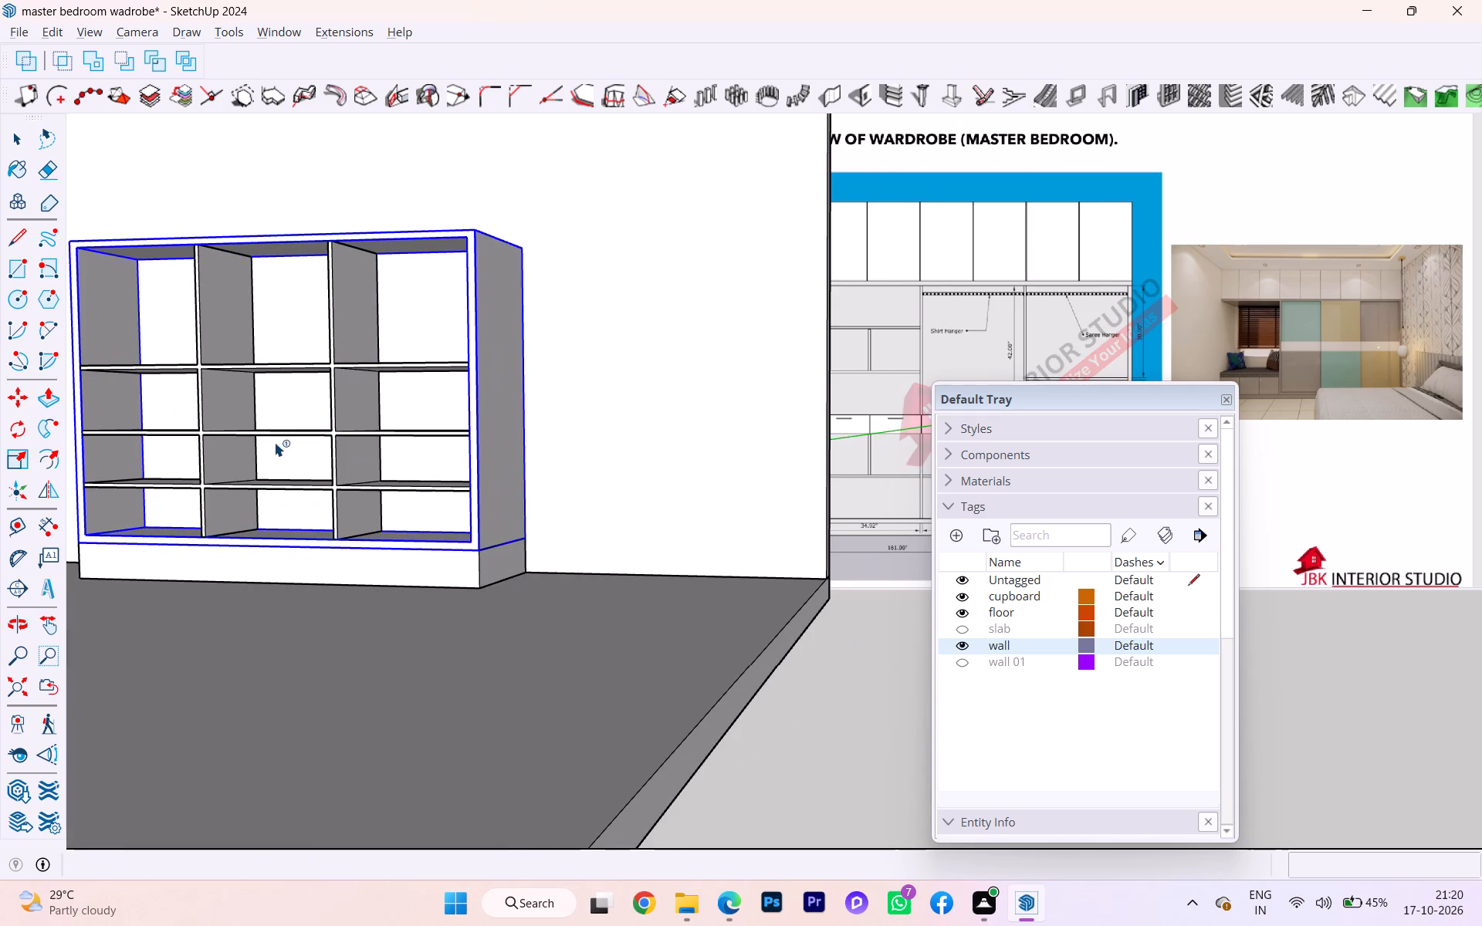
Measure the wardrobe carcass height from its top front corner down to the plinth with the Dimension tool.
left_click(41, 528)
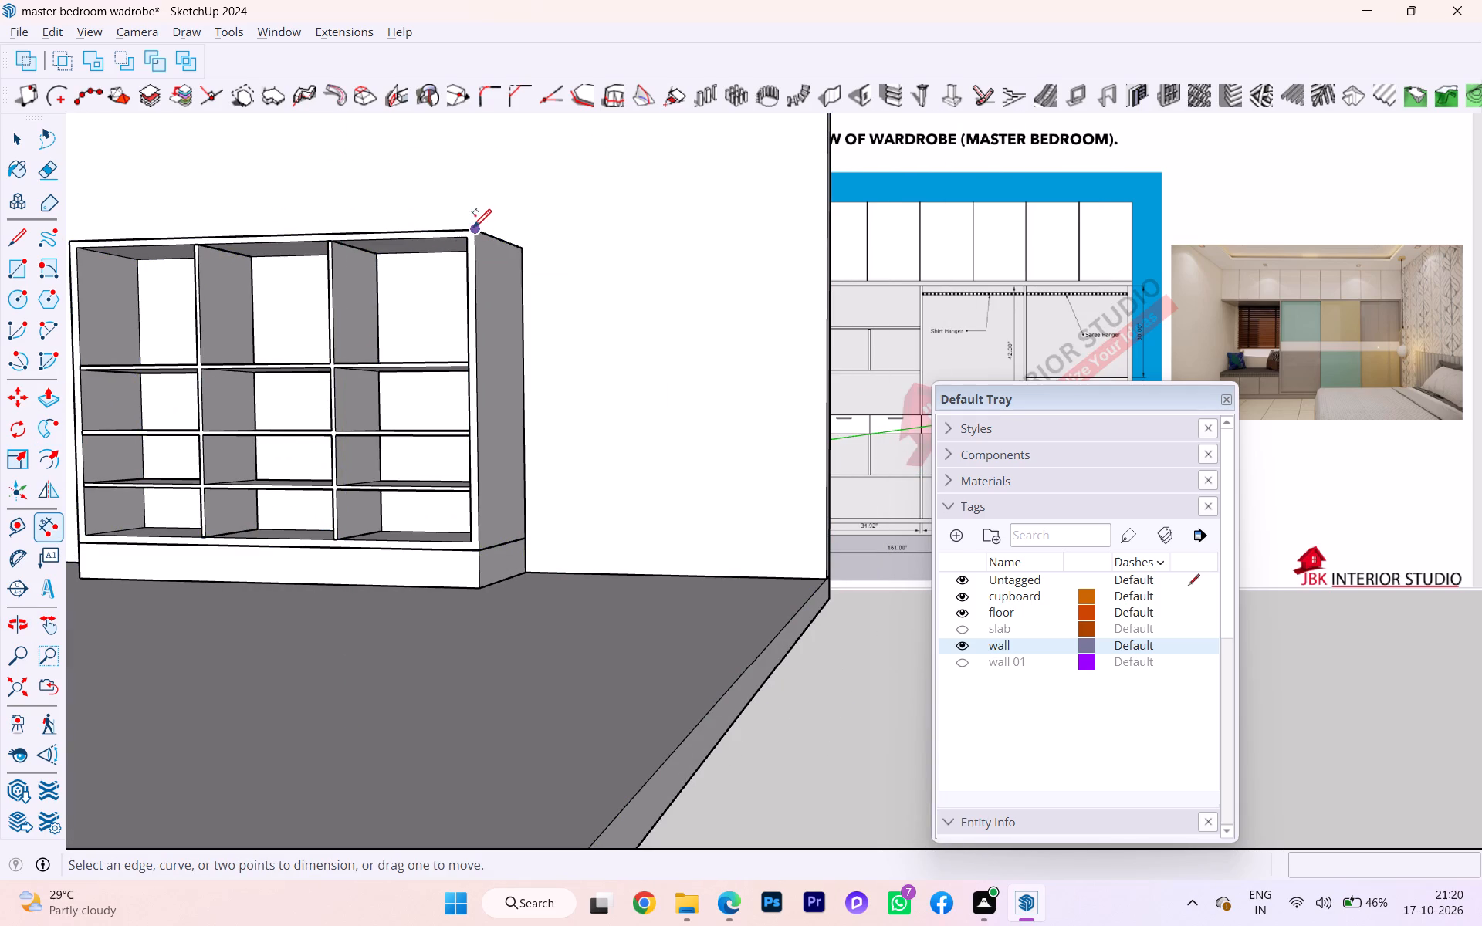
left_click(473, 226)
left_click(483, 551)
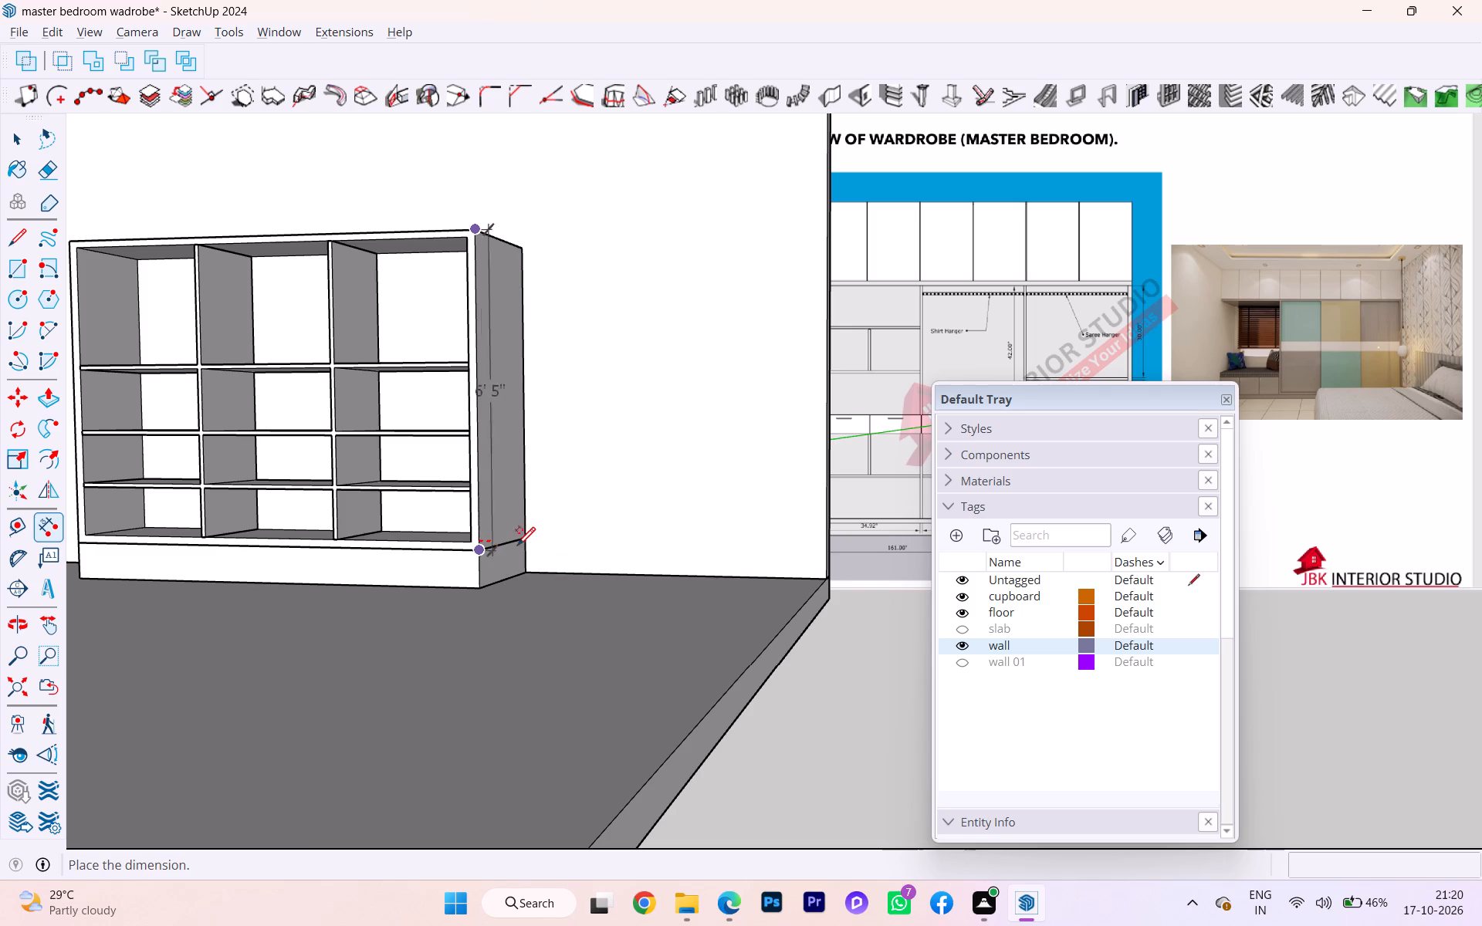
key("Escape")
scroll(489, 509, "down", 2)
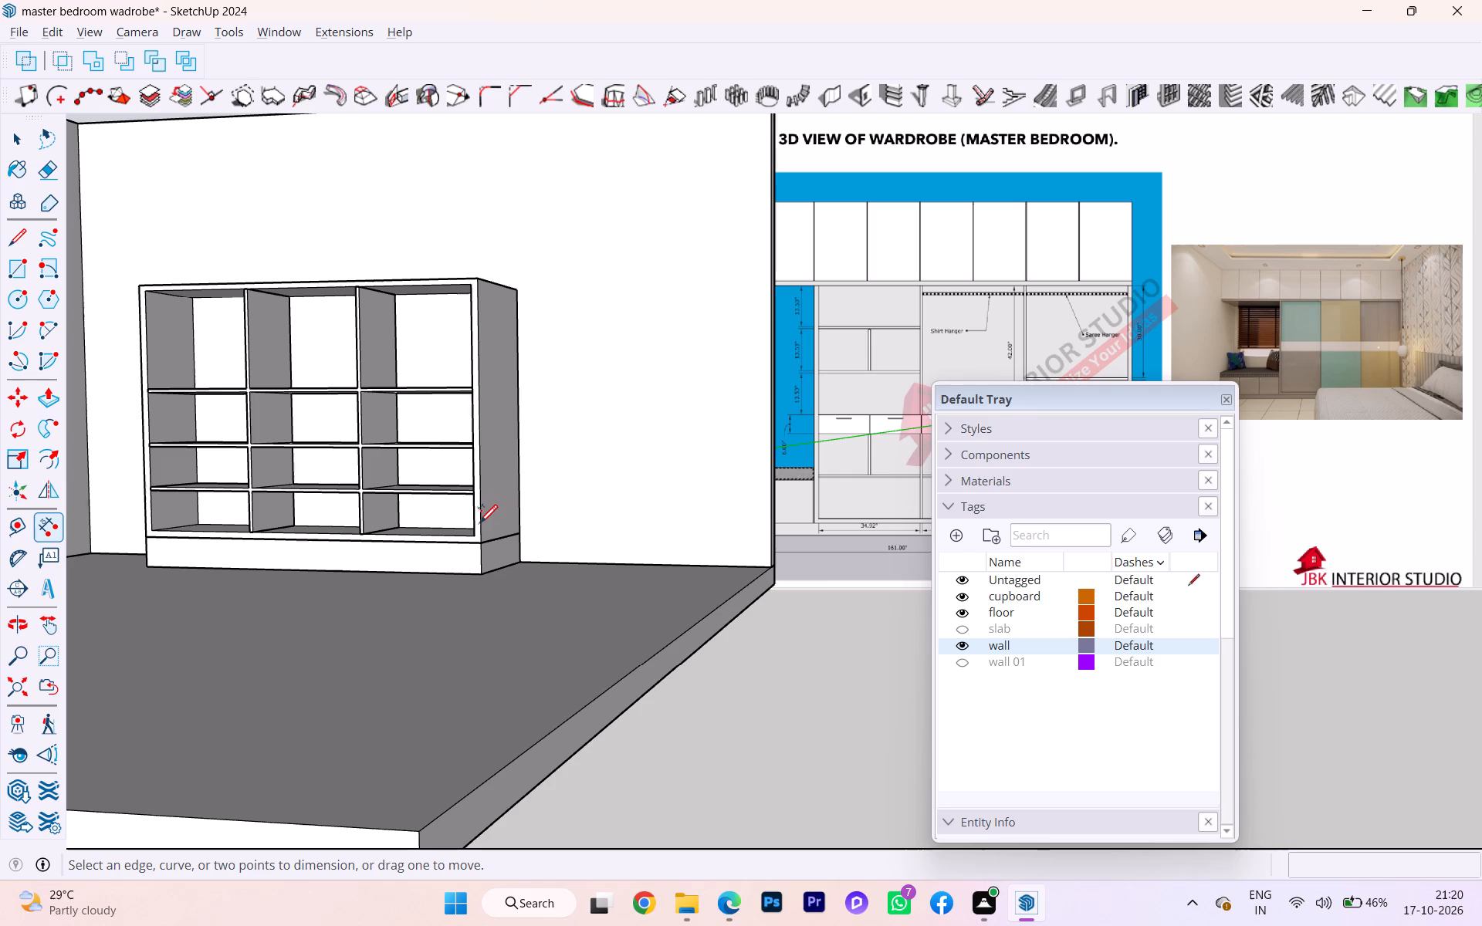
Measure the clear heights of the top compartment and the compartment below it.
scroll(479, 359, "up", 3)
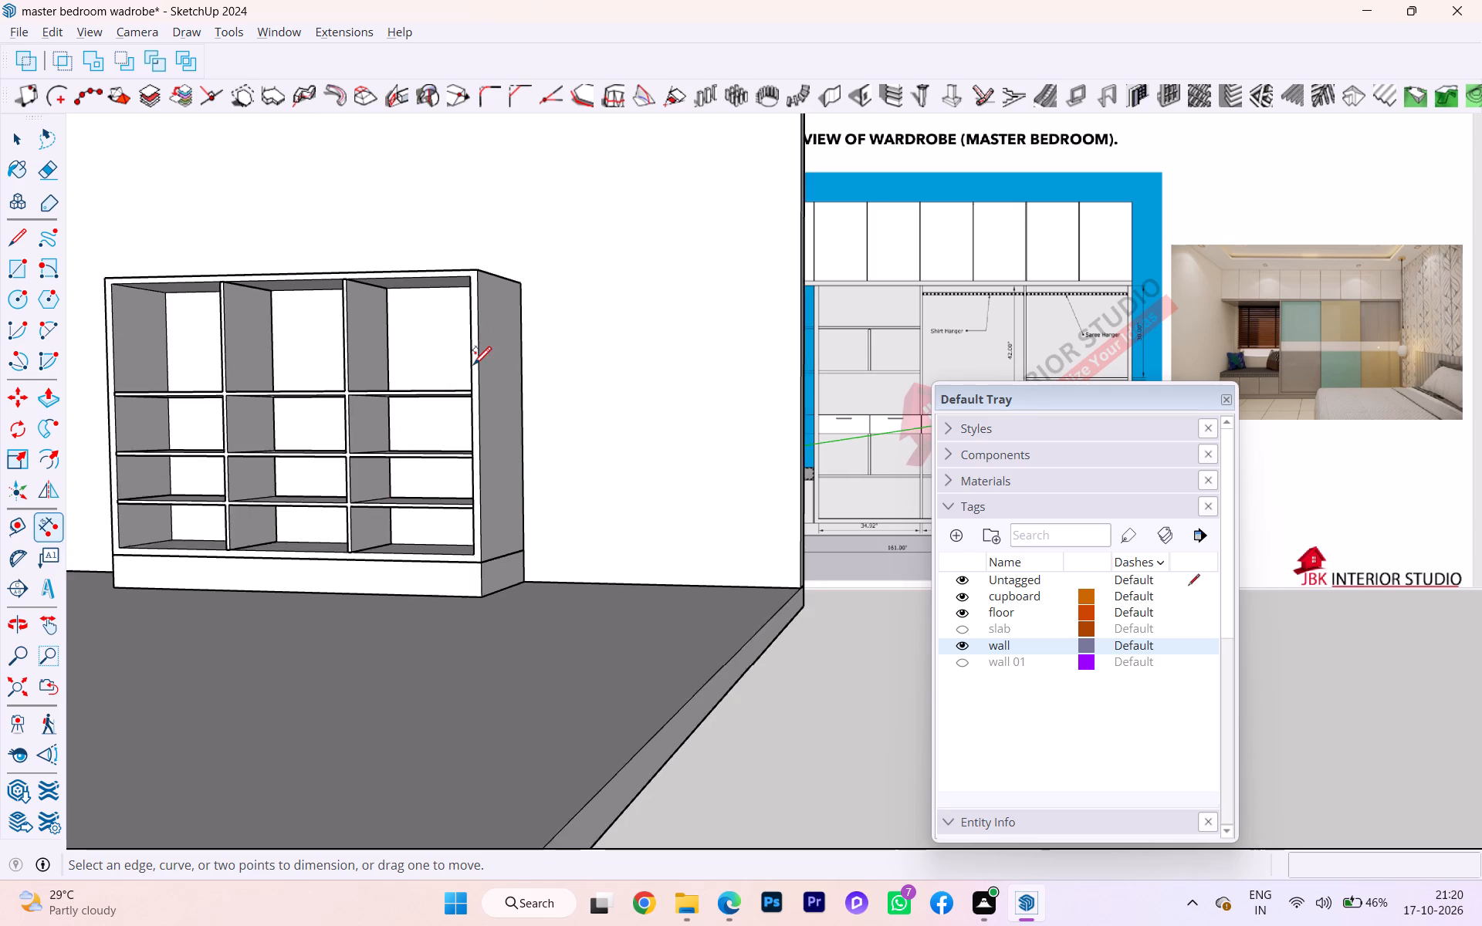
scroll(462, 387, "up", 2)
left_click(472, 396)
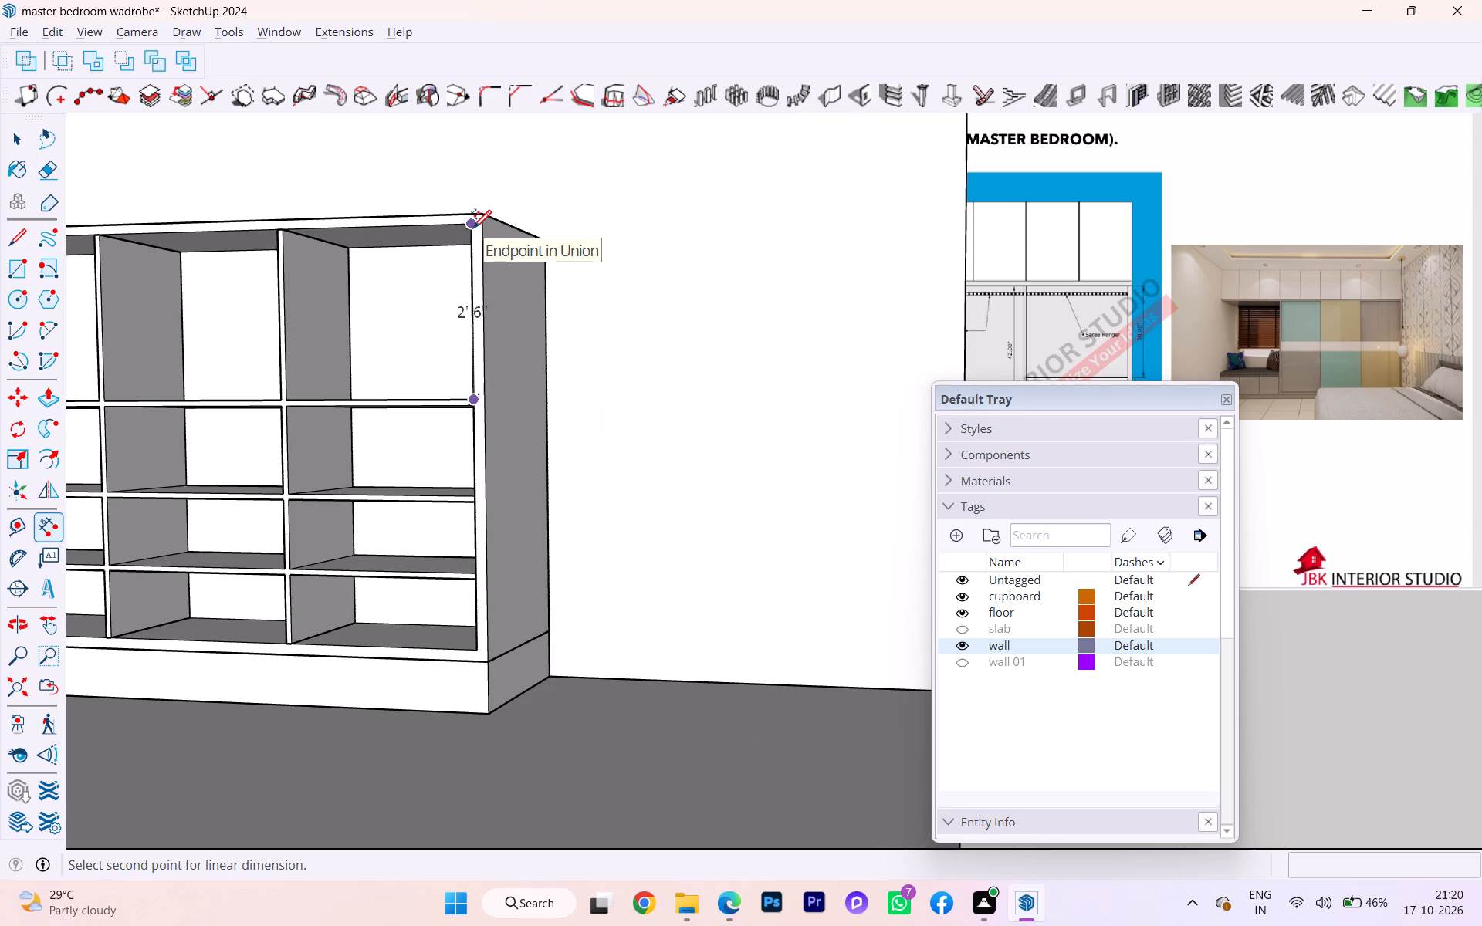
key("Escape")
left_click(472, 495)
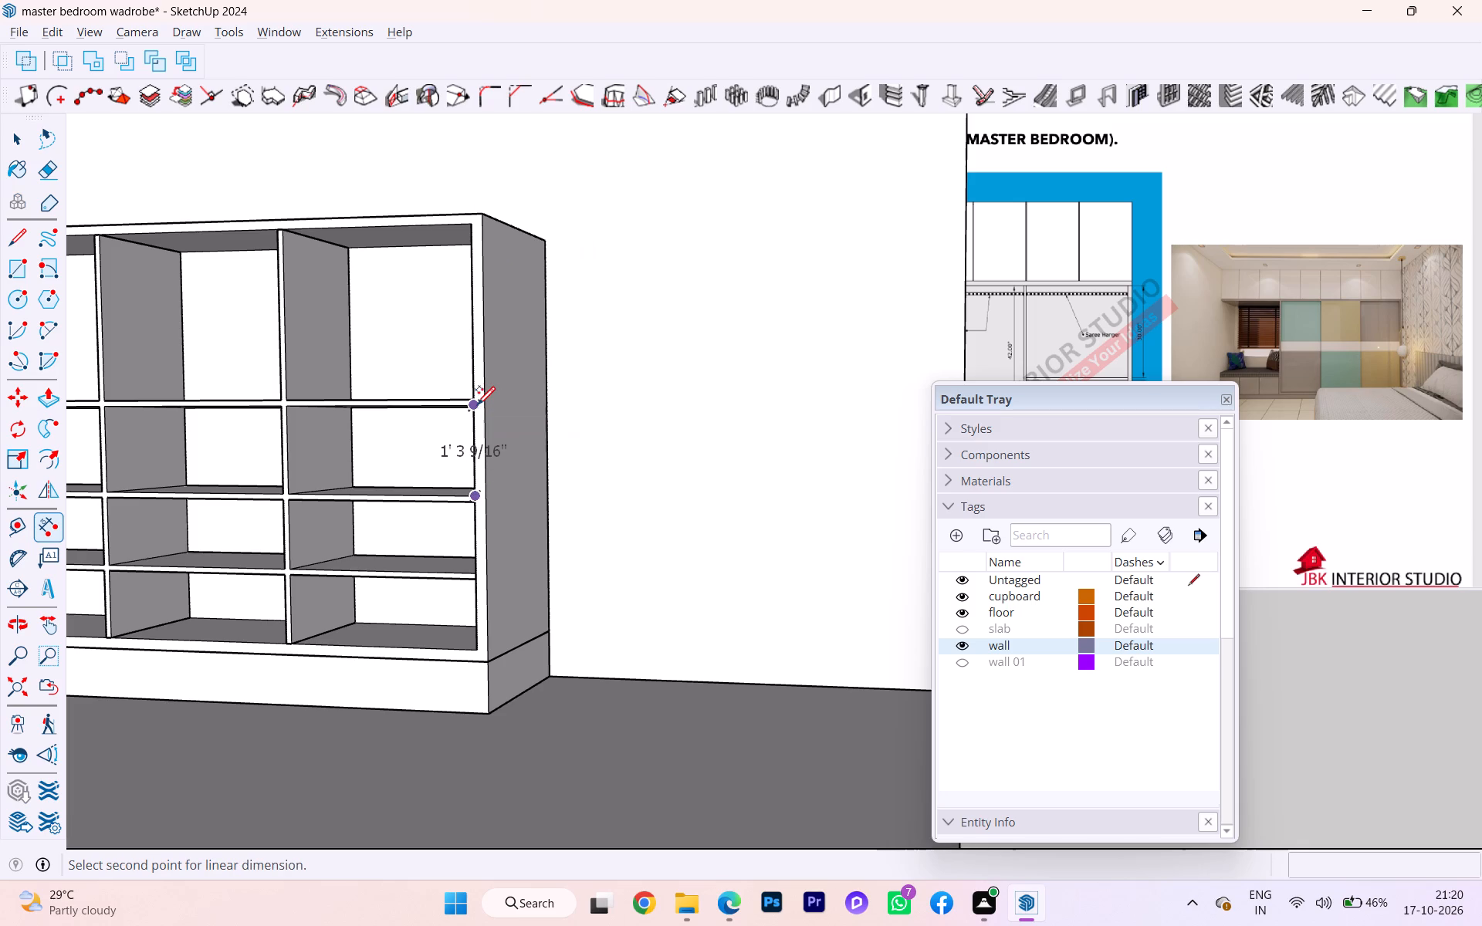
key("Escape")
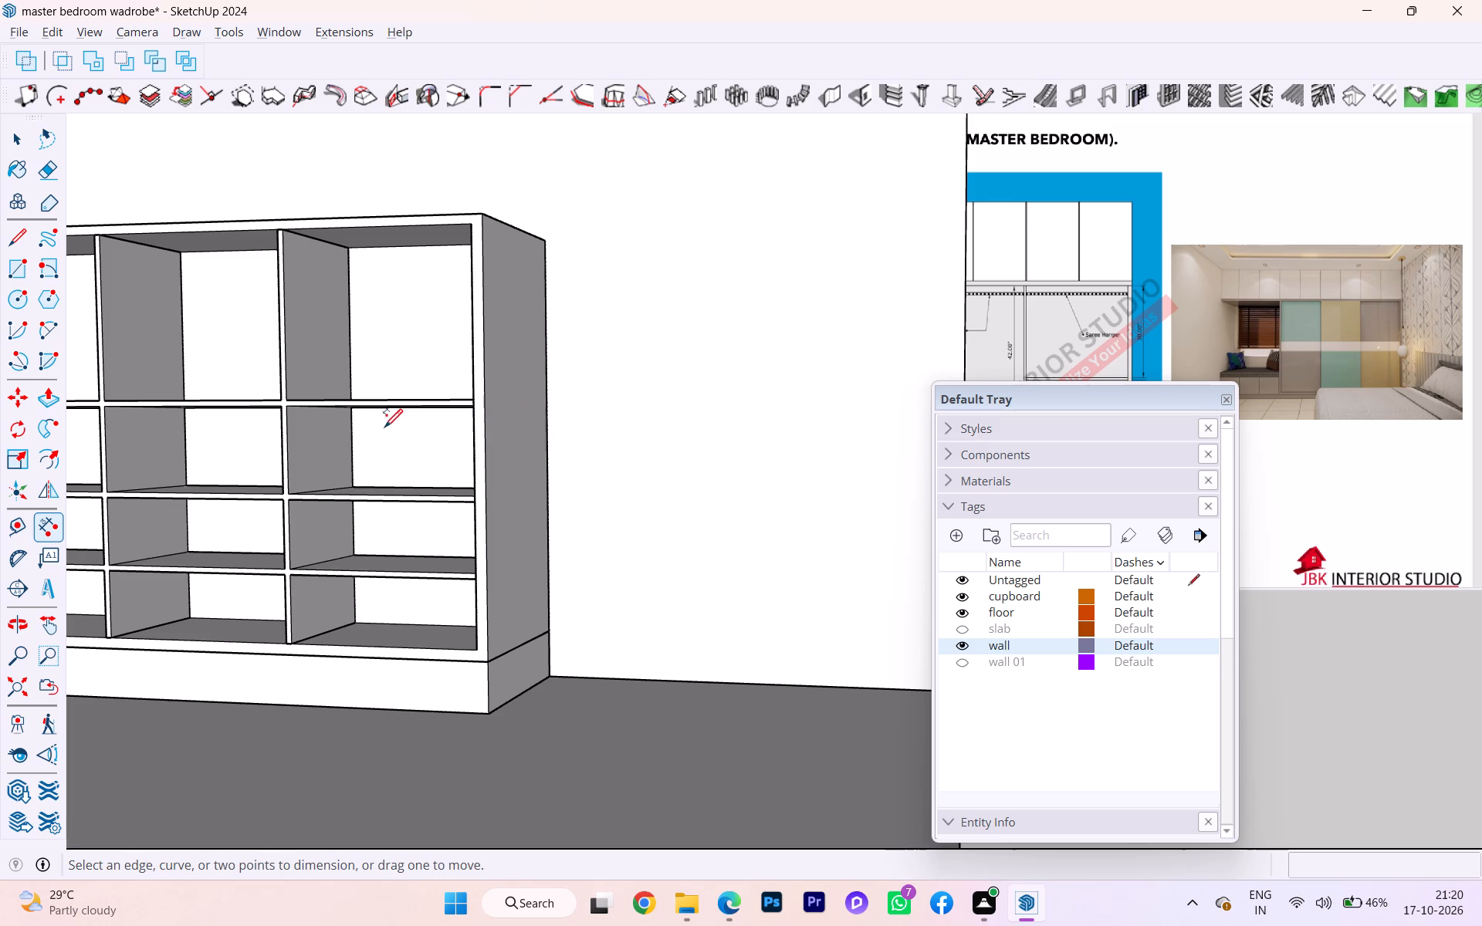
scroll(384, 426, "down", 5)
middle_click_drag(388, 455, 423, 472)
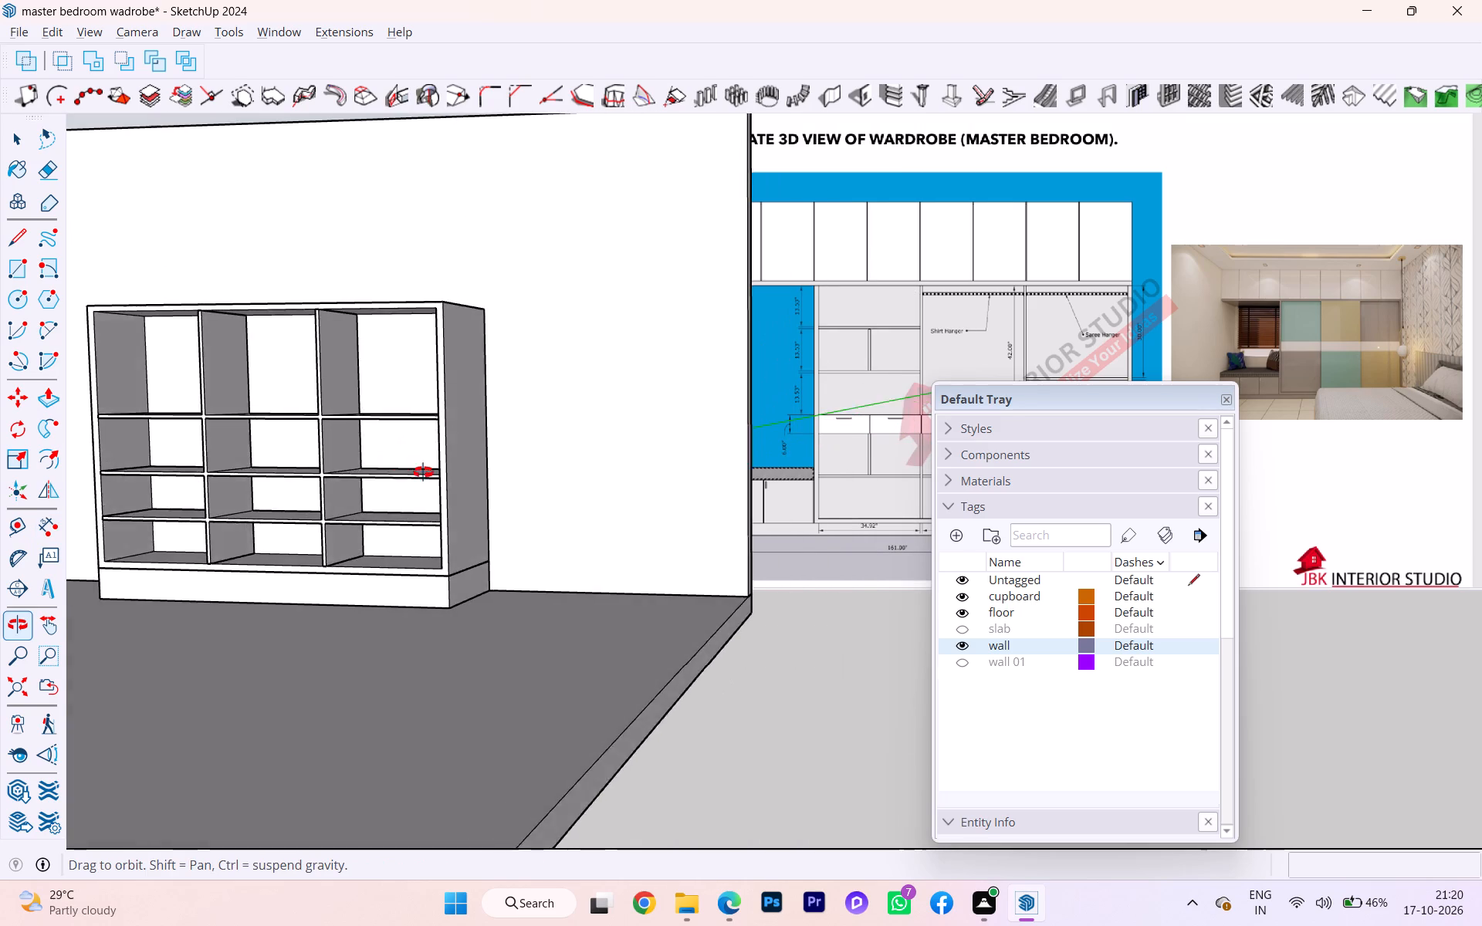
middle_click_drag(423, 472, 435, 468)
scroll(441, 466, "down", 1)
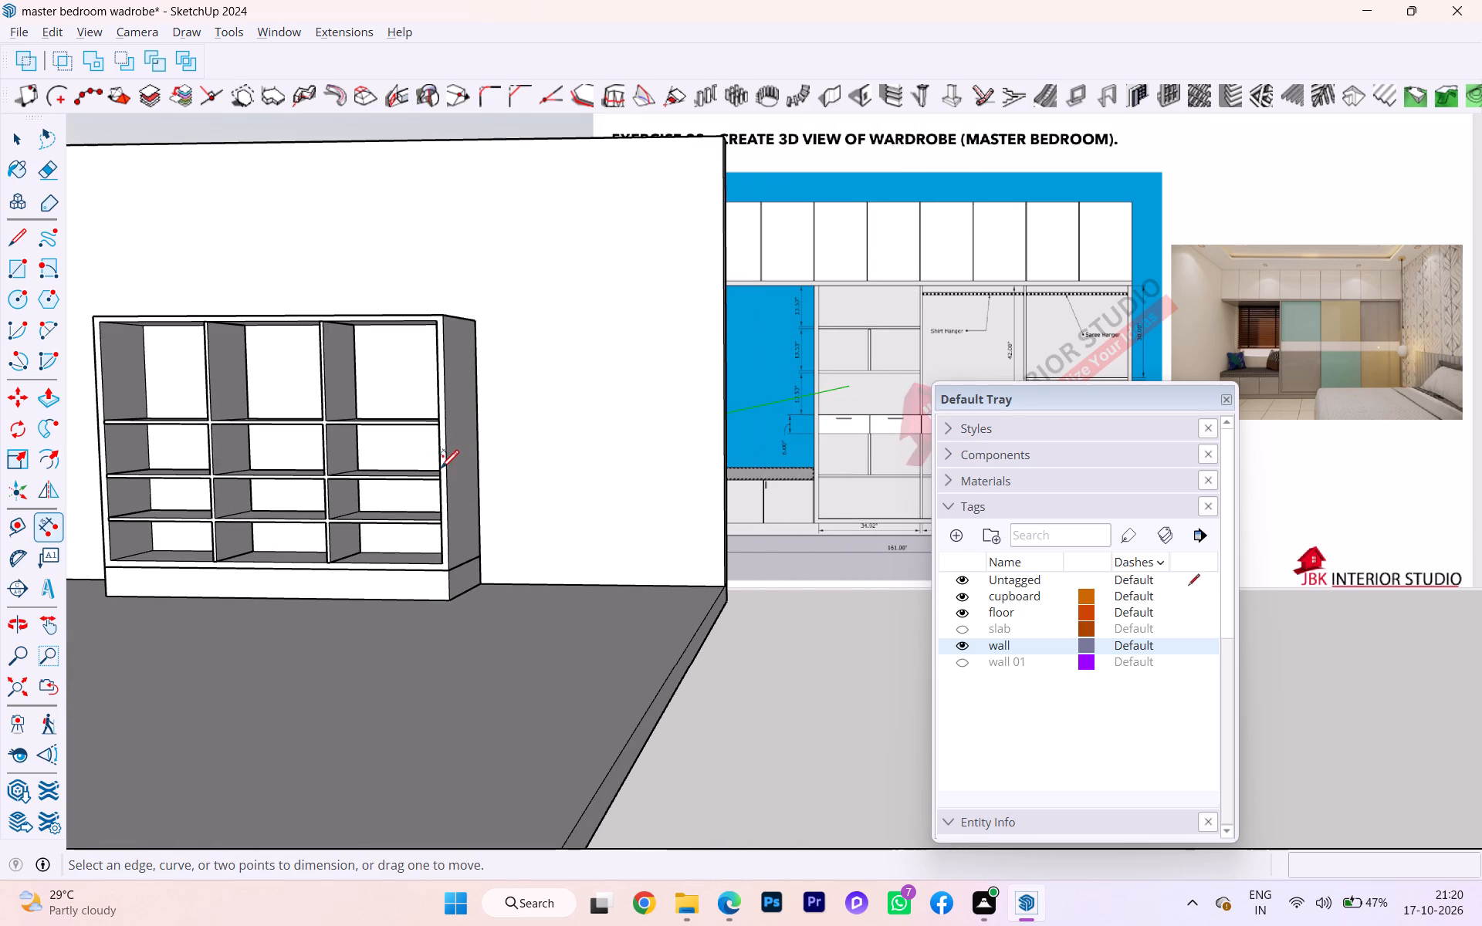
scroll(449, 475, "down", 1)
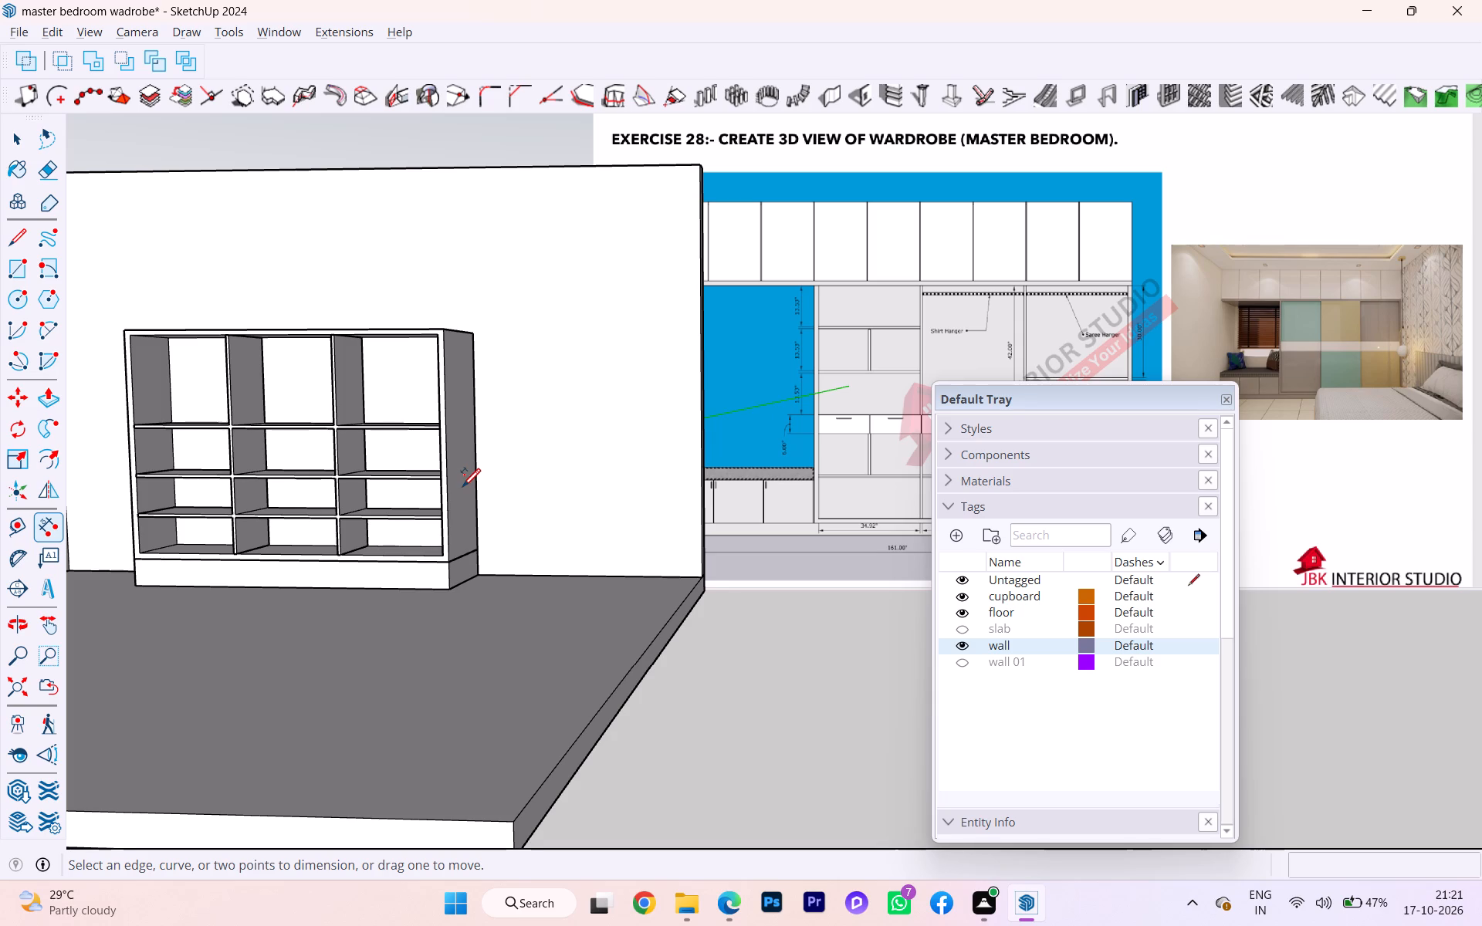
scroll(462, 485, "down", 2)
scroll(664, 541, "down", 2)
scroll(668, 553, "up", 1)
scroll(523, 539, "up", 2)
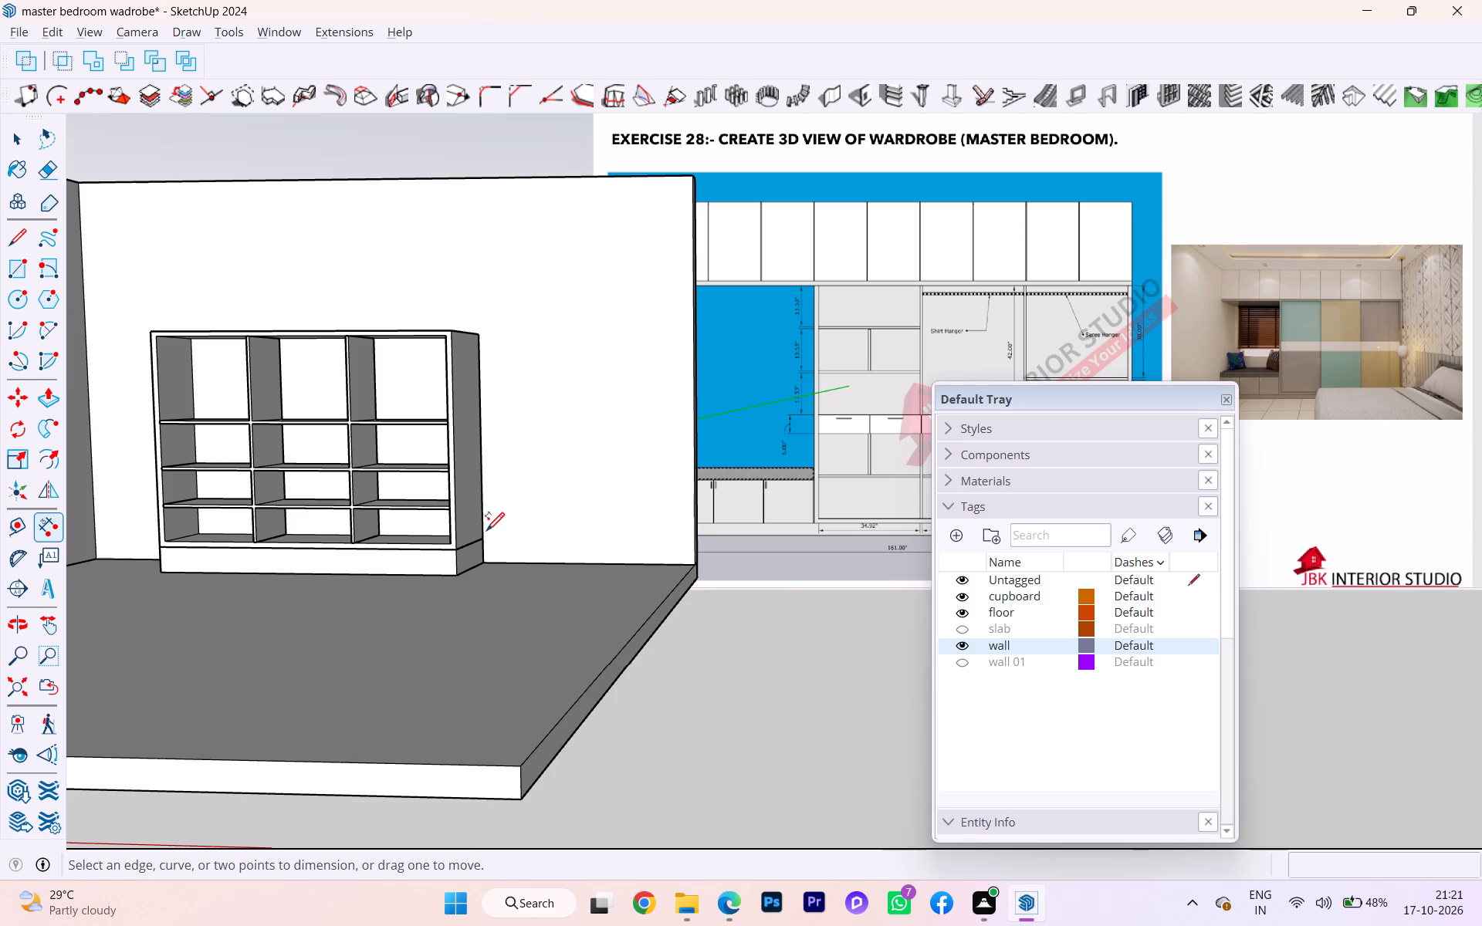
Examine the wardrobe's front, top and side against the back wall and compare it with the reference elevation.
key("space")
scroll(487, 529, "down", 2)
scroll(327, 537, "down", 1)
scroll(327, 537, "up", 2)
scroll(327, 537, "down", 6)
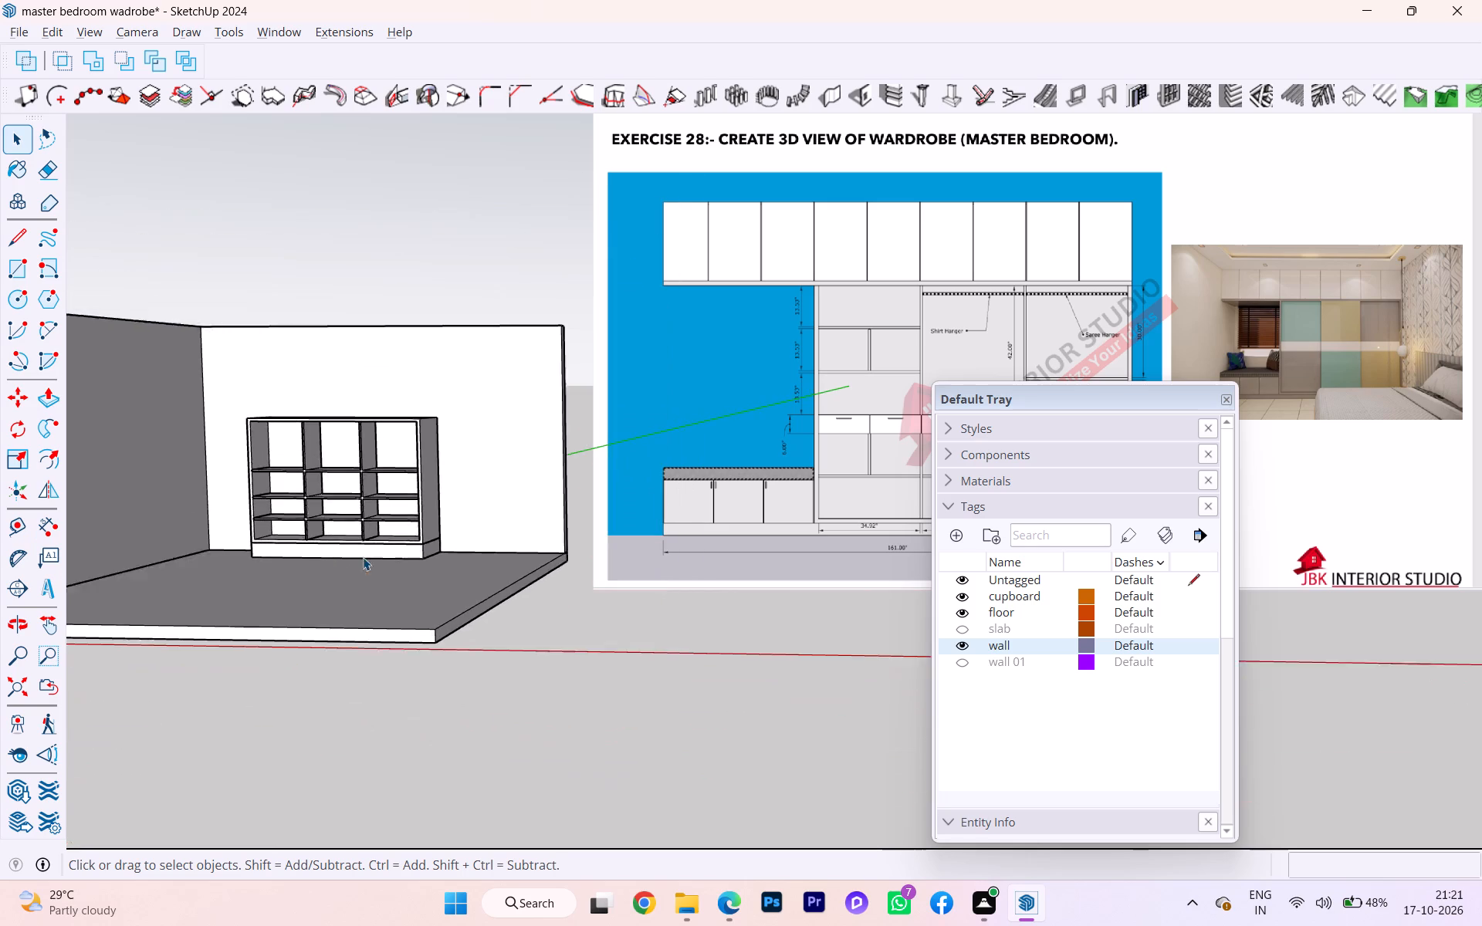
scroll(363, 557, "down", 1)
middle_click_drag(349, 550, 303, 553)
scroll(560, 505, "up", 5)
scroll(433, 470, "down", 2)
scroll(428, 469, "up", 4)
scroll(349, 475, "up", 12)
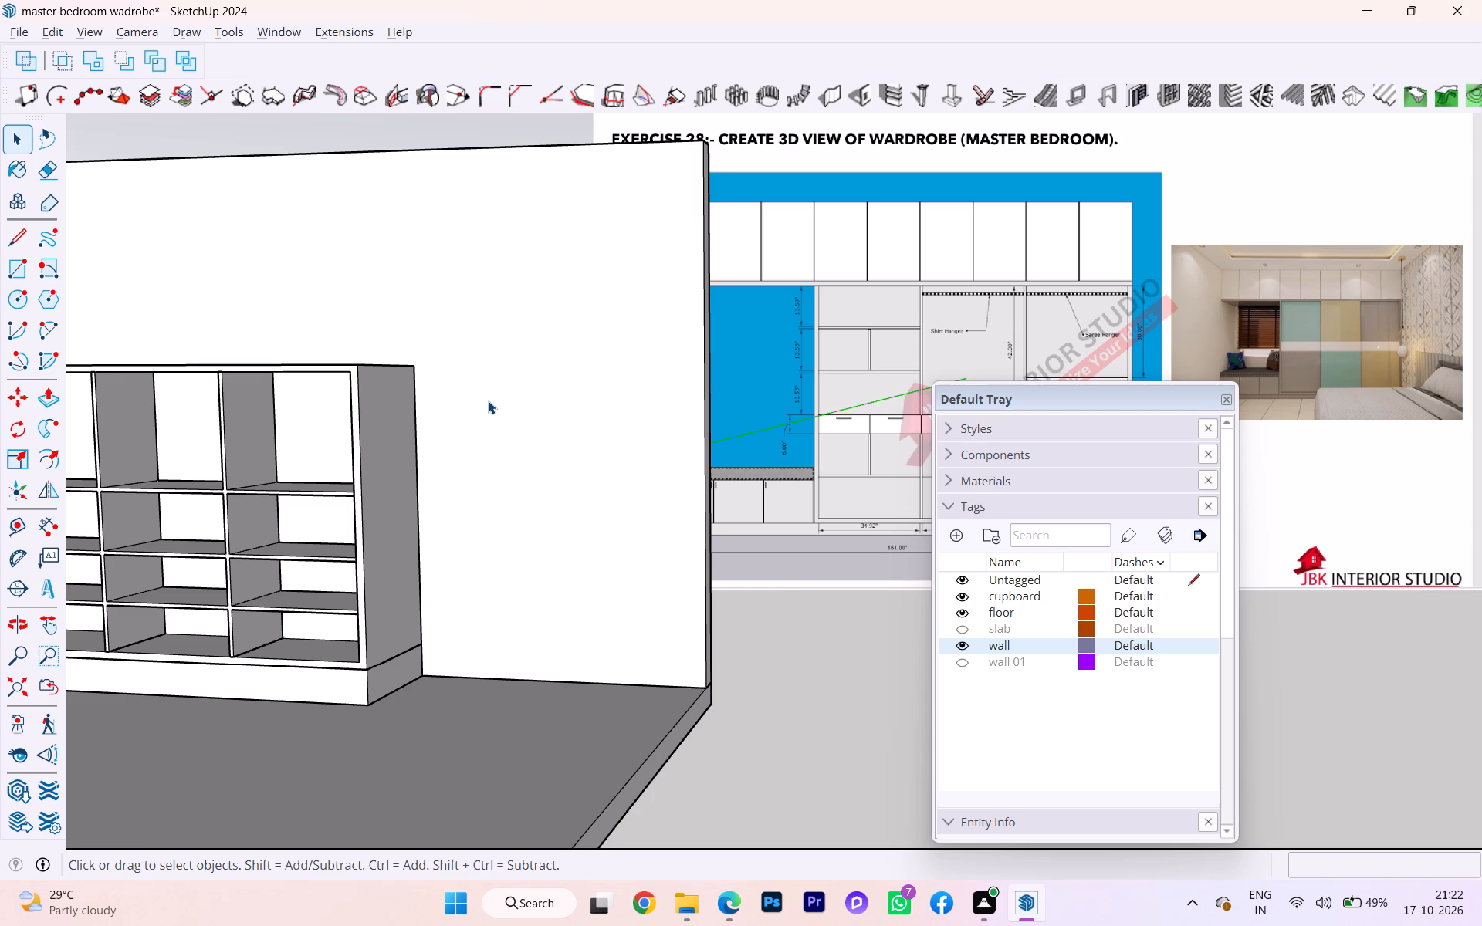
scroll(374, 518, "down", 5)
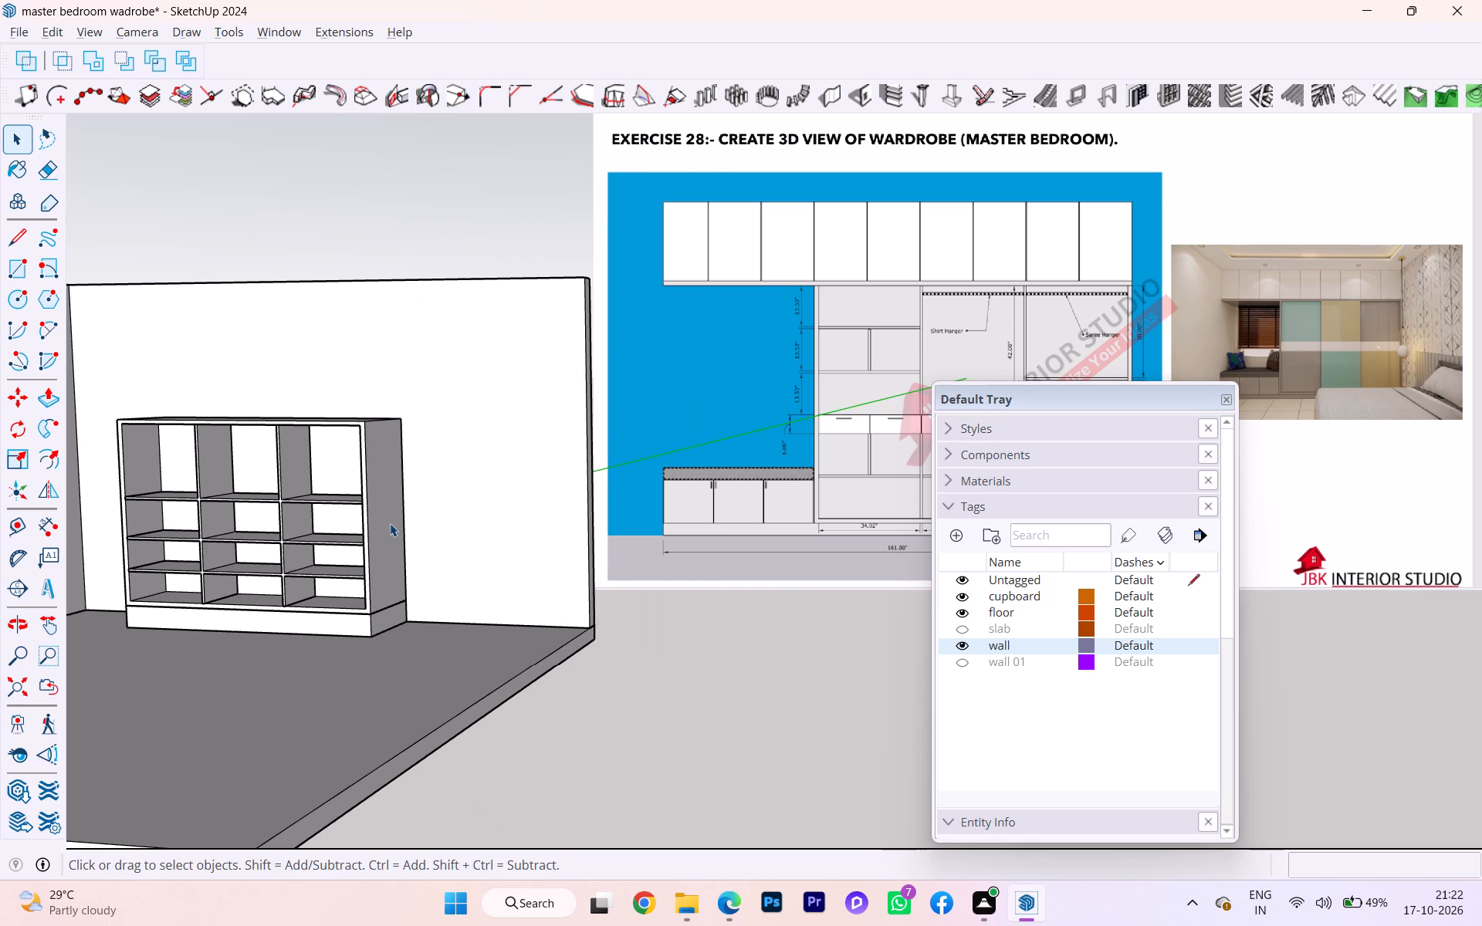
scroll(290, 417, "down", 2)
middle_click_drag(288, 409, 290, 409)
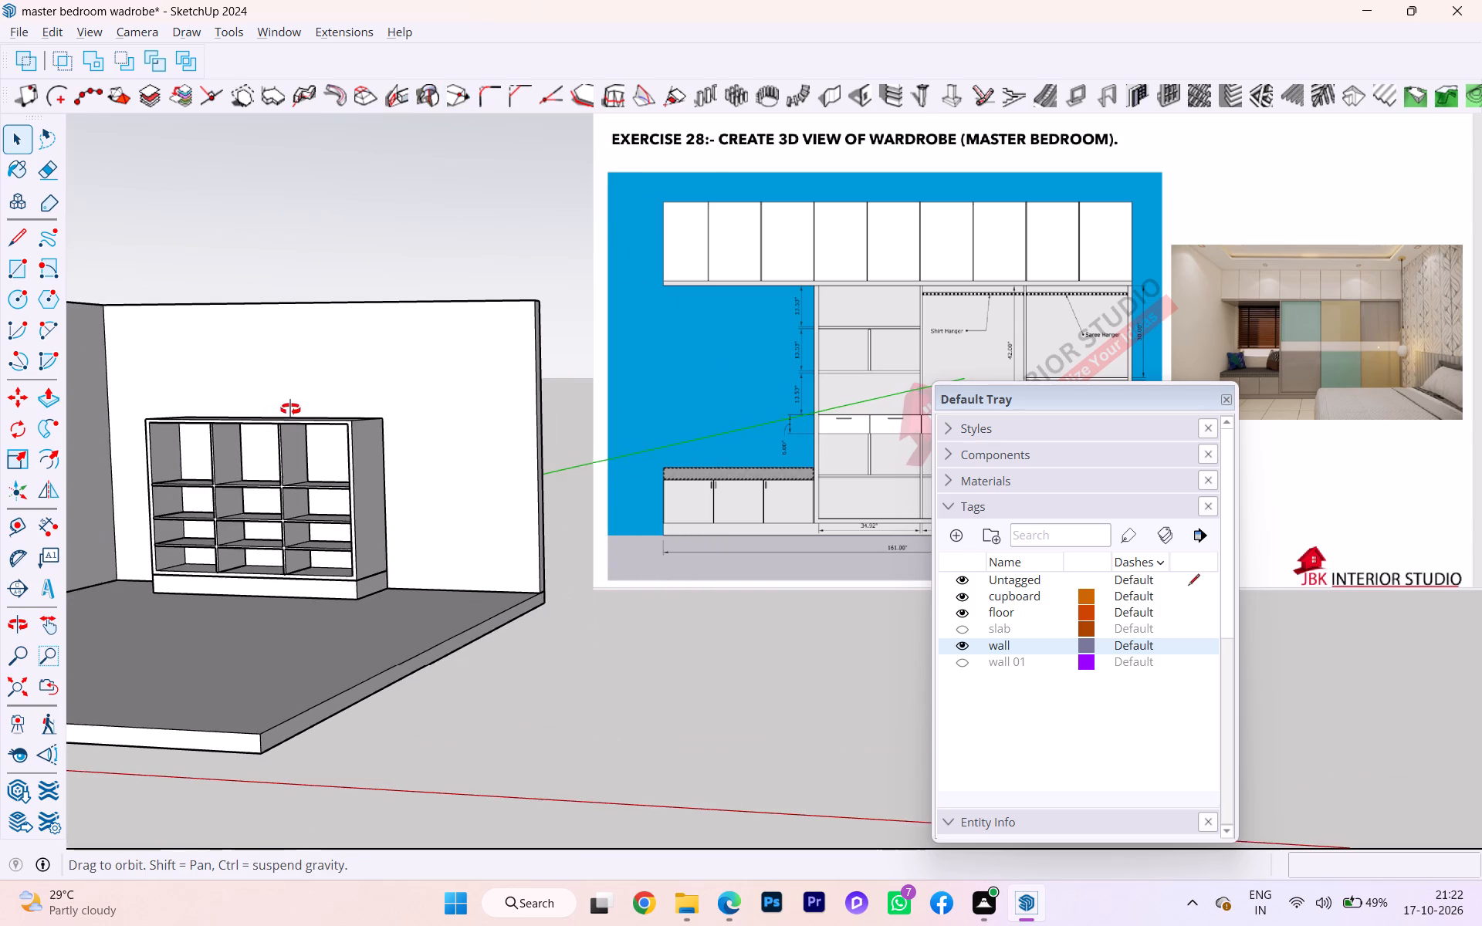
middle_click_drag(290, 409, 322, 430)
scroll(291, 409, "down", 1)
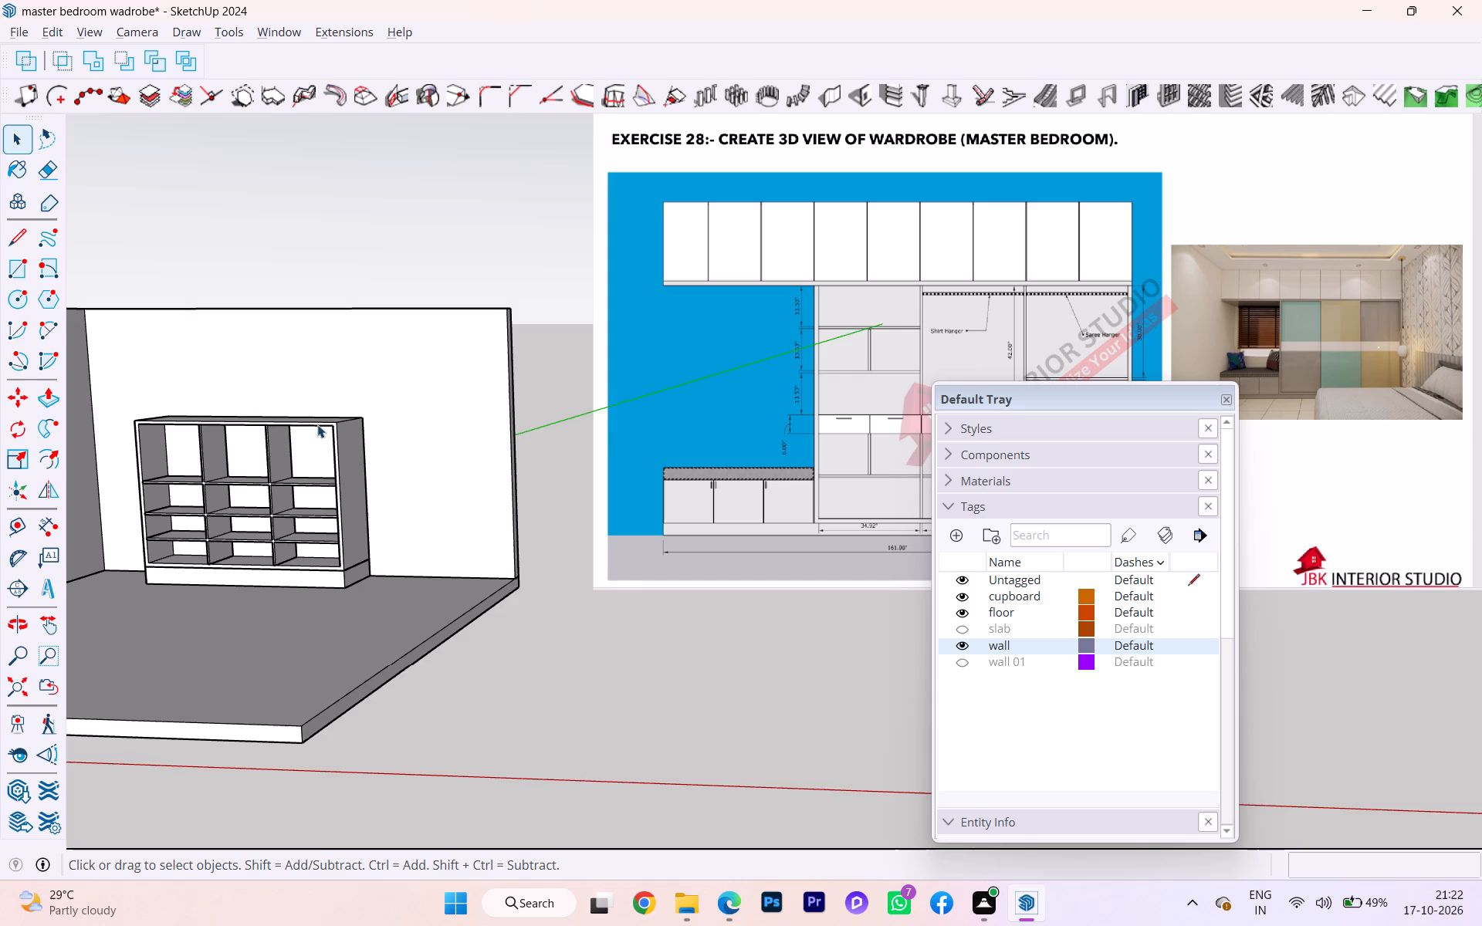
scroll(318, 424, "up", 5)
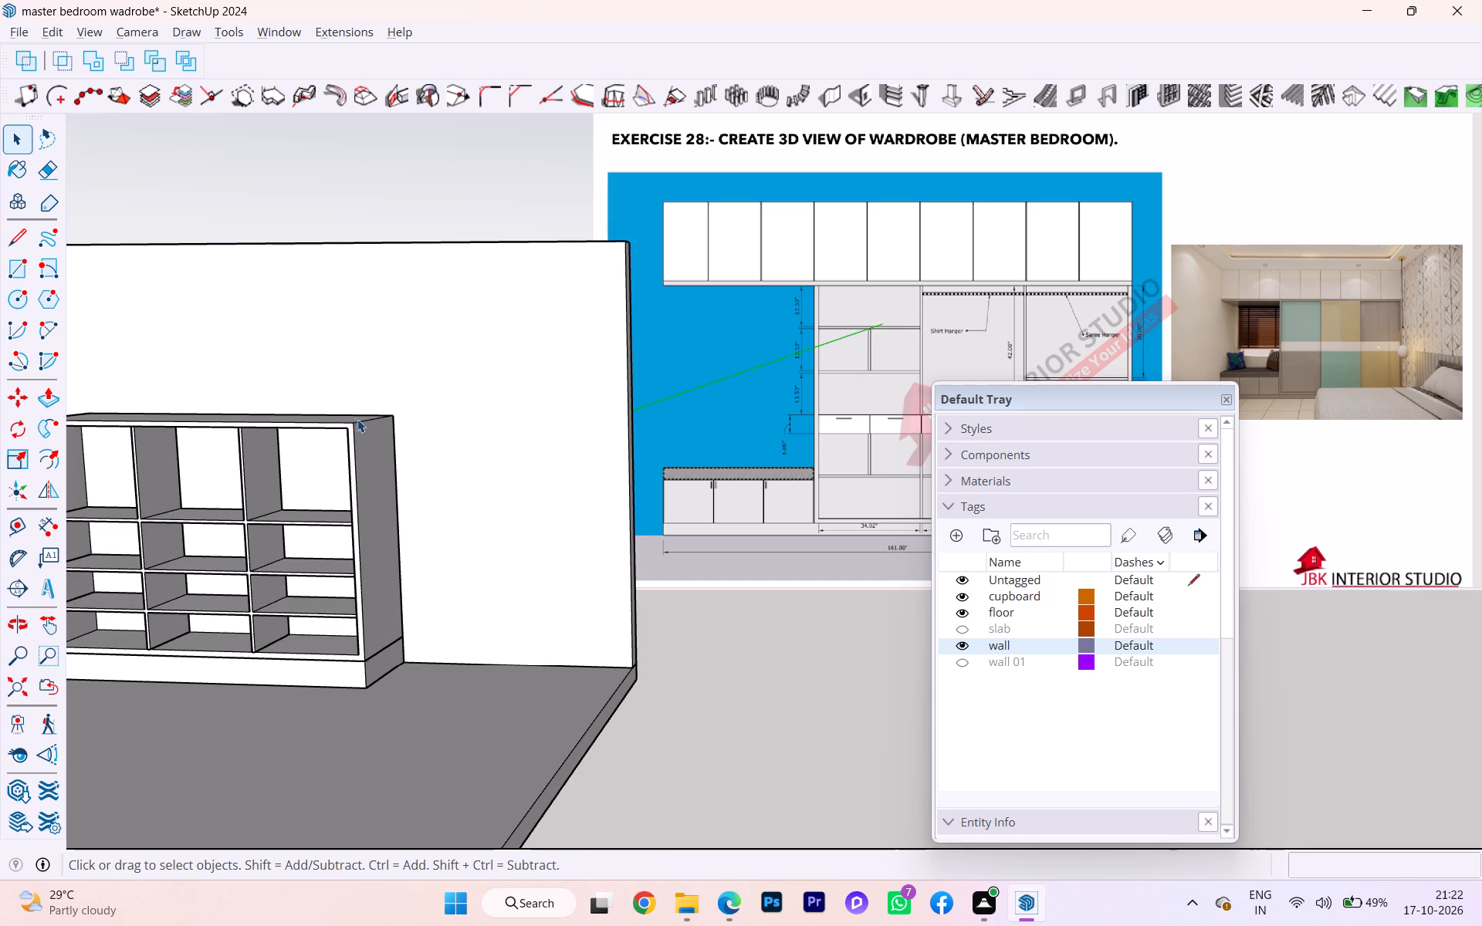
scroll(373, 425, "down", 3)
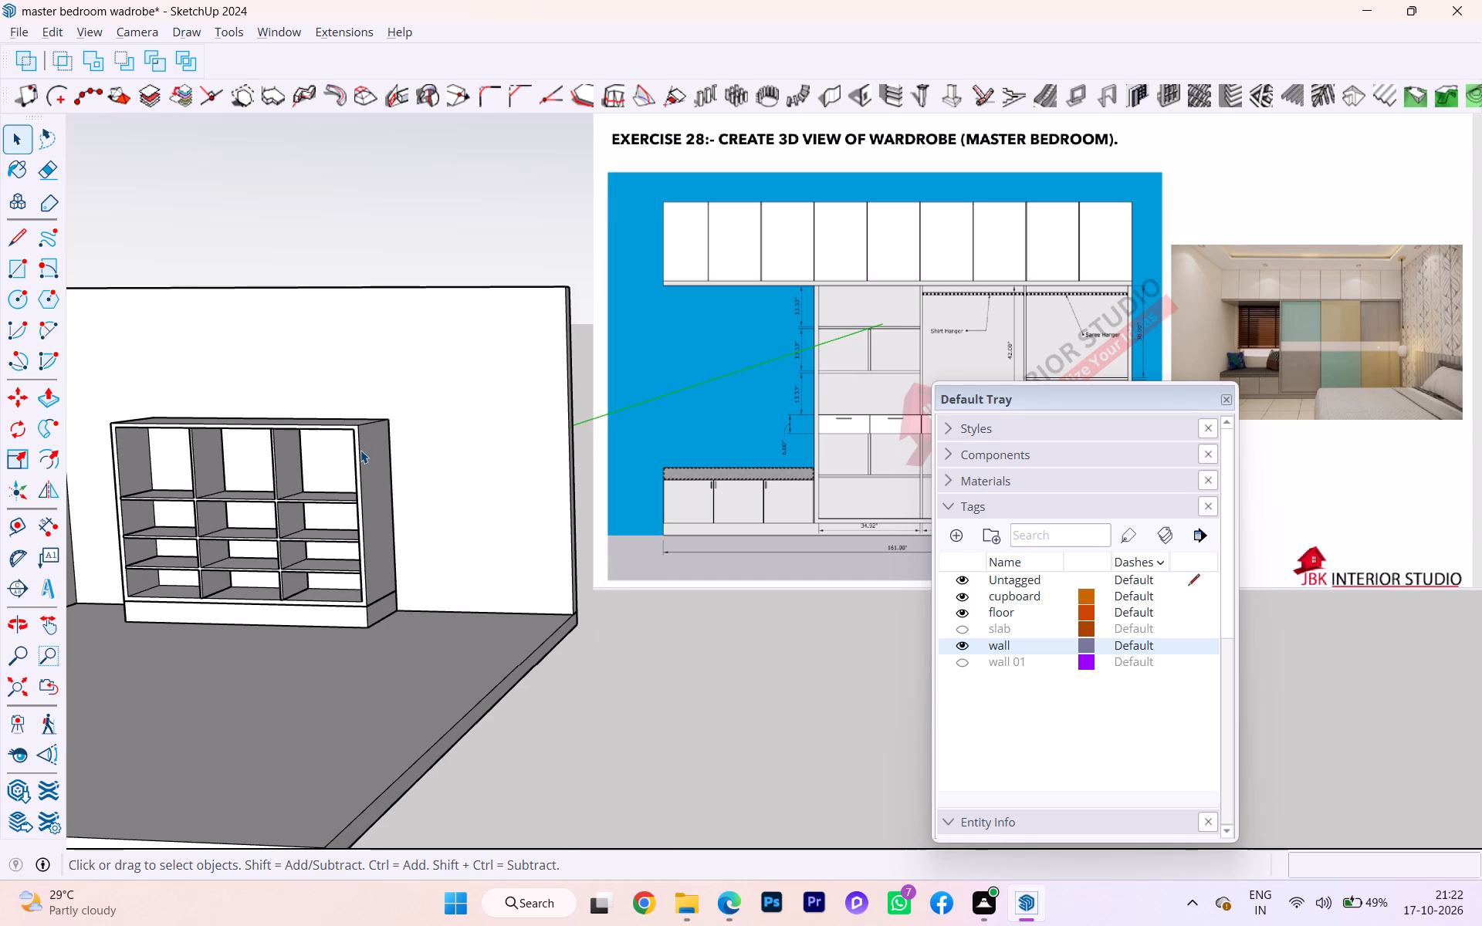
scroll(469, 476, "down", 2)
scroll(680, 495, "down", 1)
scroll(263, 398, "down", 3)
scroll(473, 434, "down", 1)
scroll(726, 515, "down", 2)
scroll(340, 411, "up", 4)
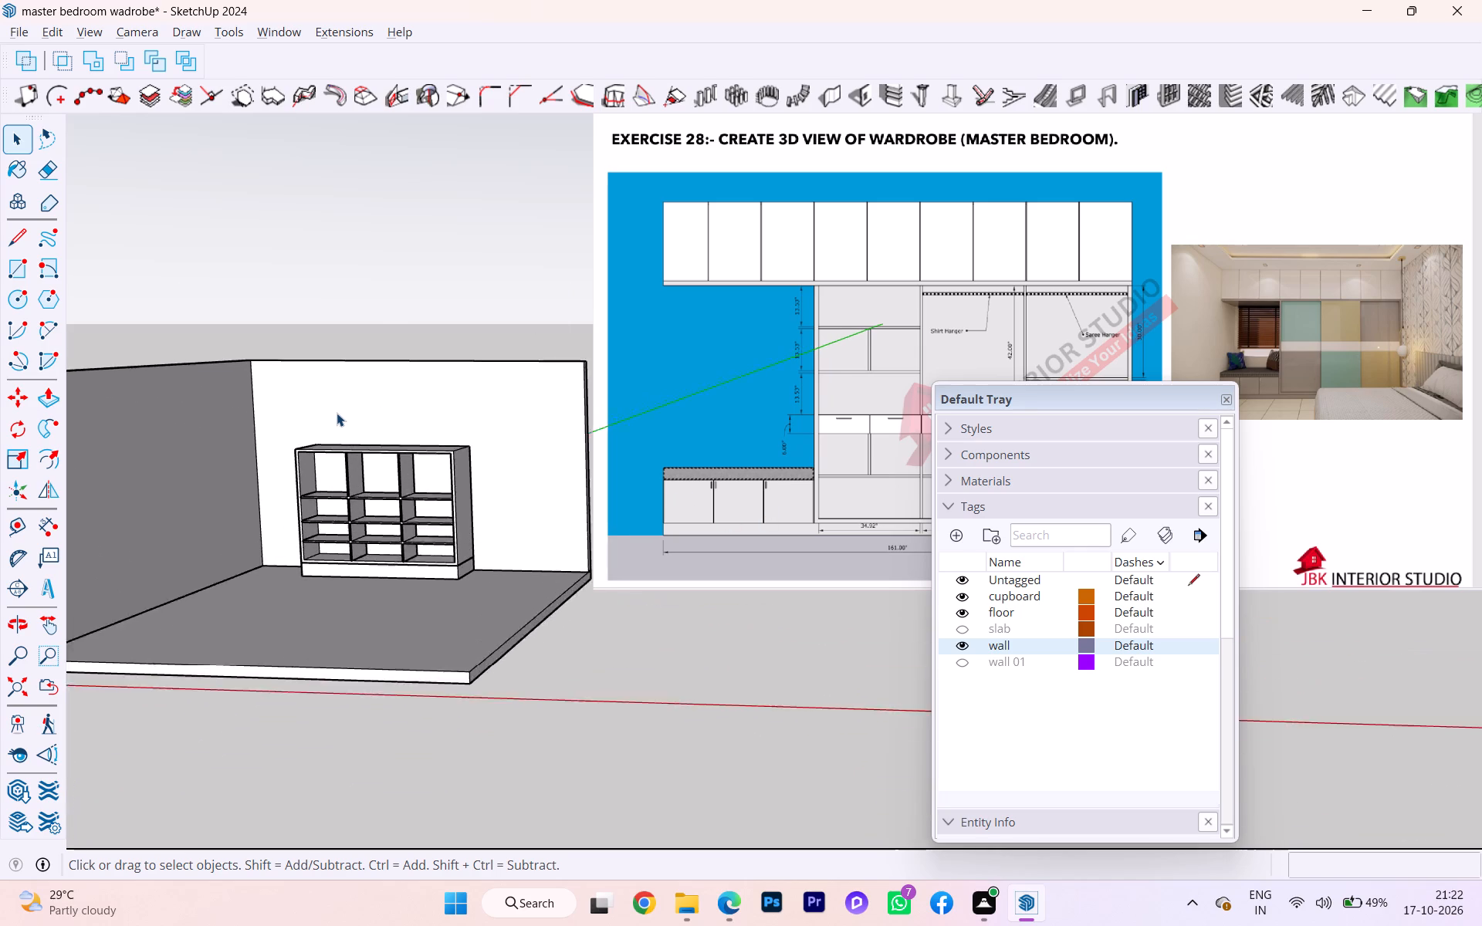
scroll(337, 413, "up", 4)
scroll(486, 455, "up", 5)
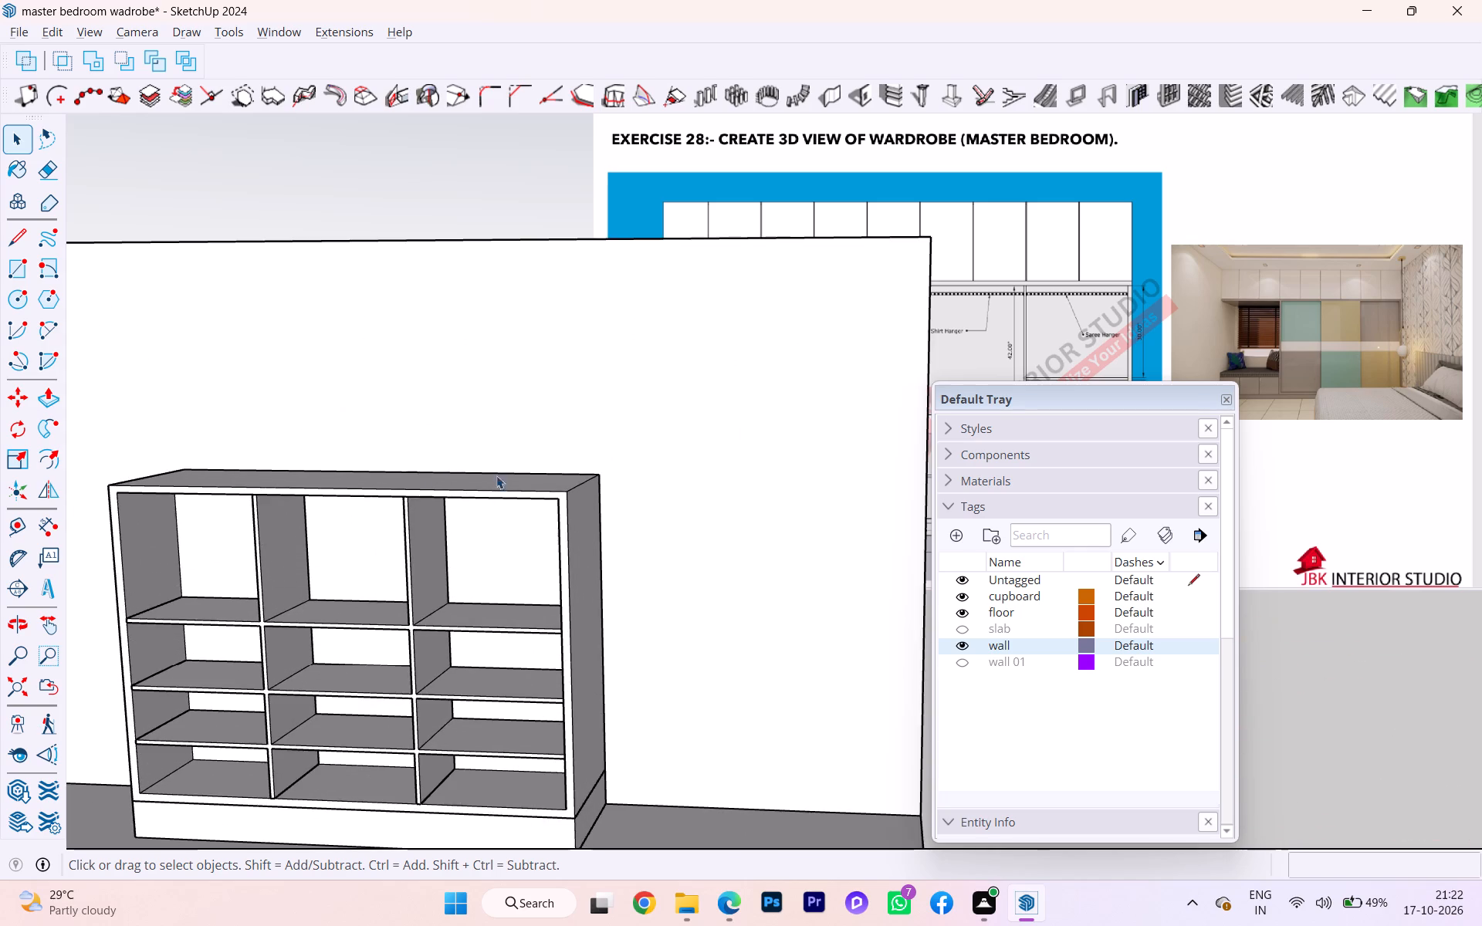
scroll(498, 480, "down", 1)
middle_click_drag(492, 478, 509, 532)
scroll(472, 513, "up", 2)
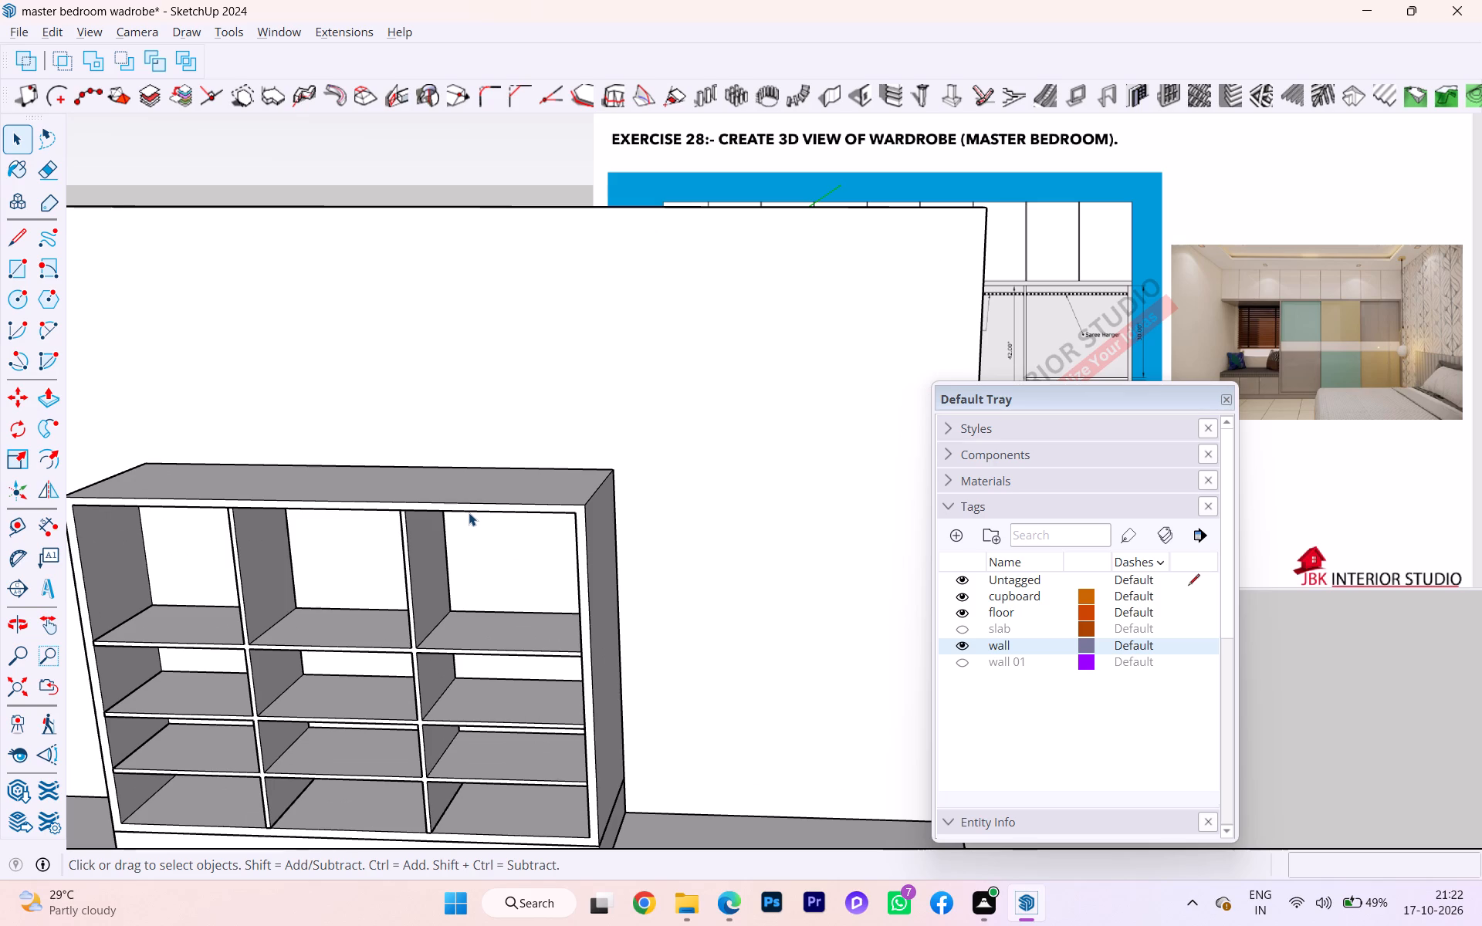
scroll(463, 514, "down", 1)
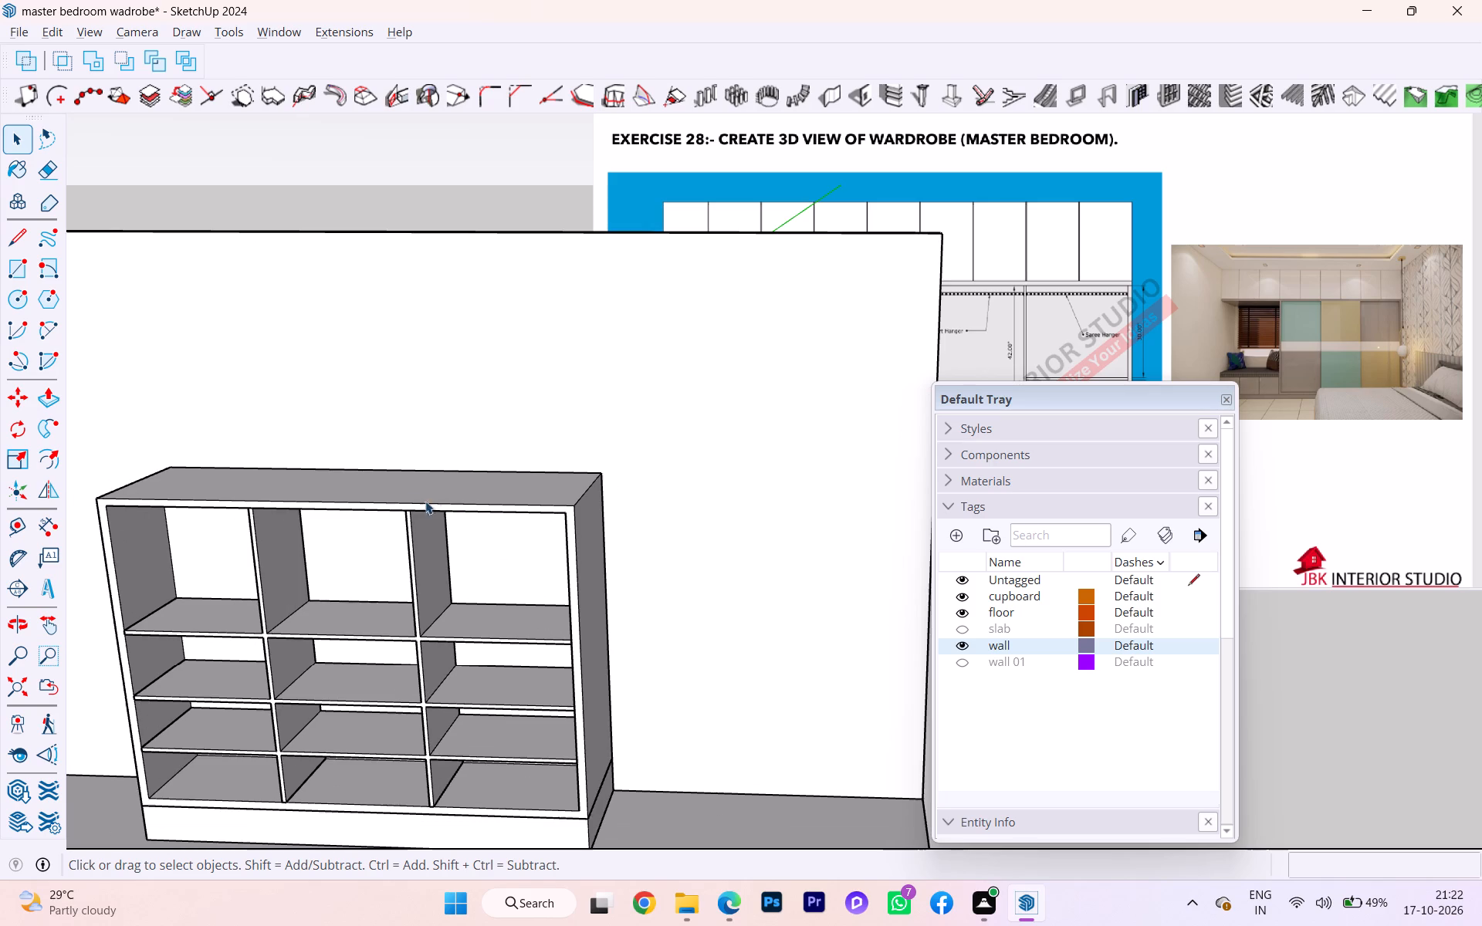
scroll(309, 447, "down", 4)
scroll(360, 484, "up", 1)
scroll(360, 485, "down", 1)
middle_click_drag(428, 527, 129, 514)
scroll(322, 561, "up", 1)
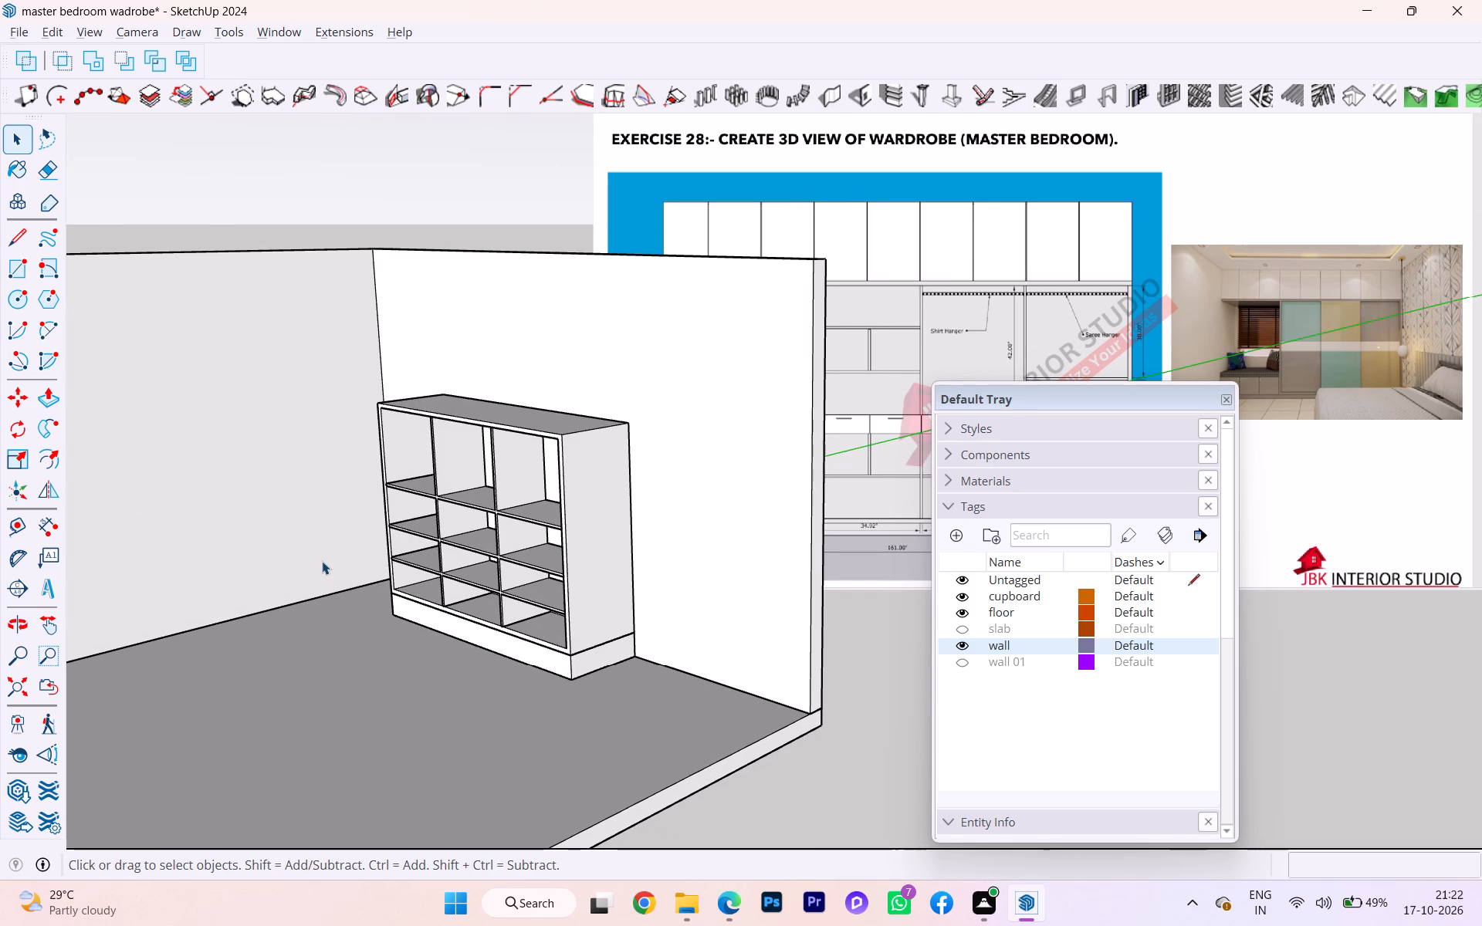
scroll(890, 406, "down", 2)
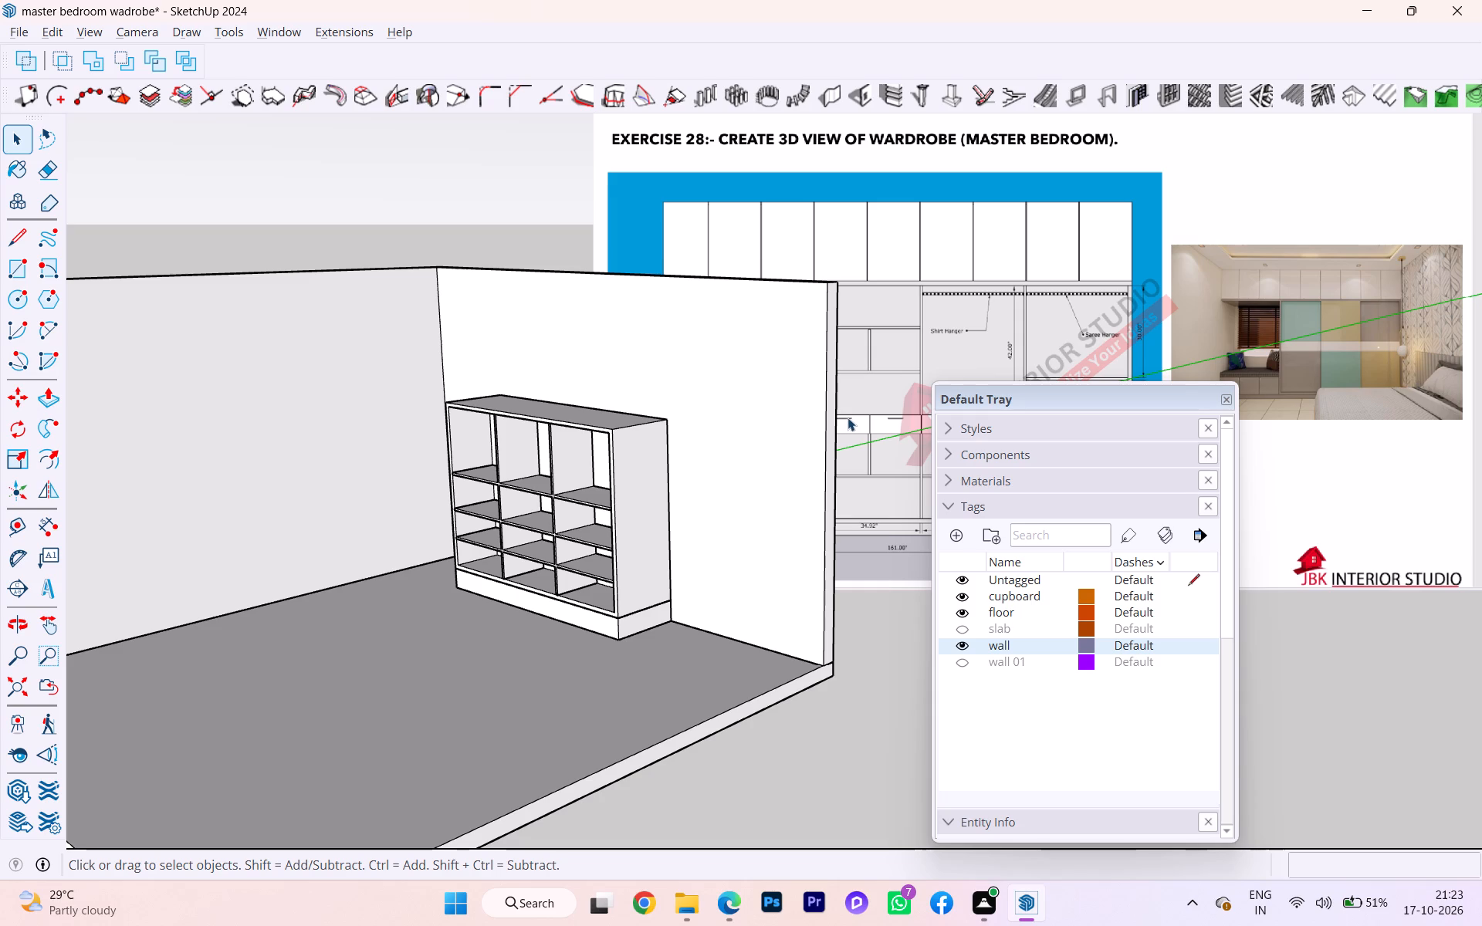
Measure the wardrobe carcass height along its exposed front corner, from the top down to the plinth, with the Dimension tool.
scroll(601, 424, "up", 2)
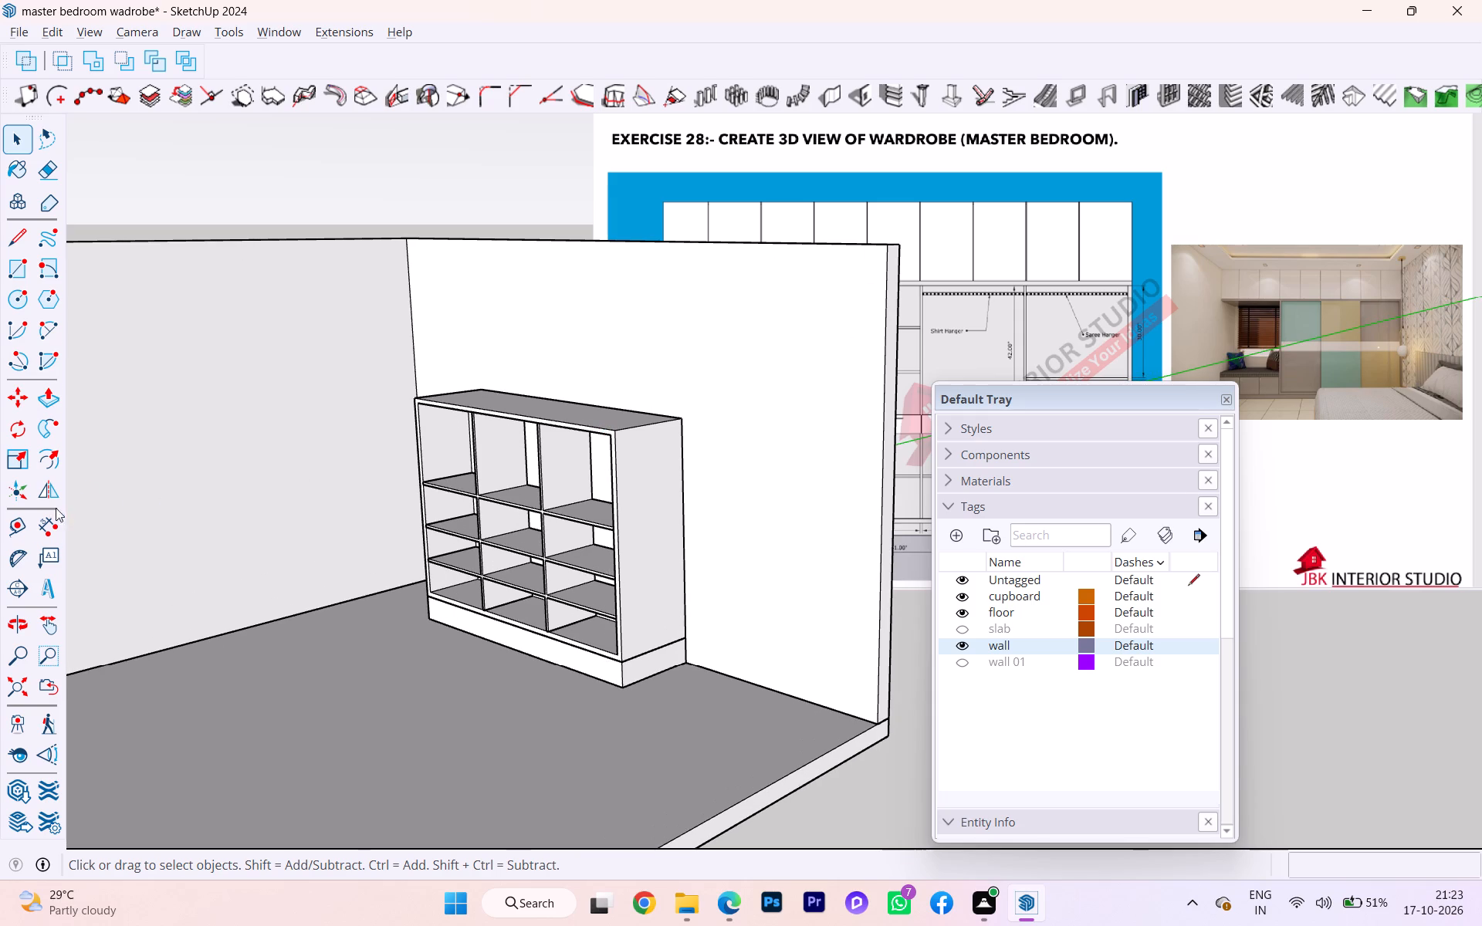
left_click(47, 530)
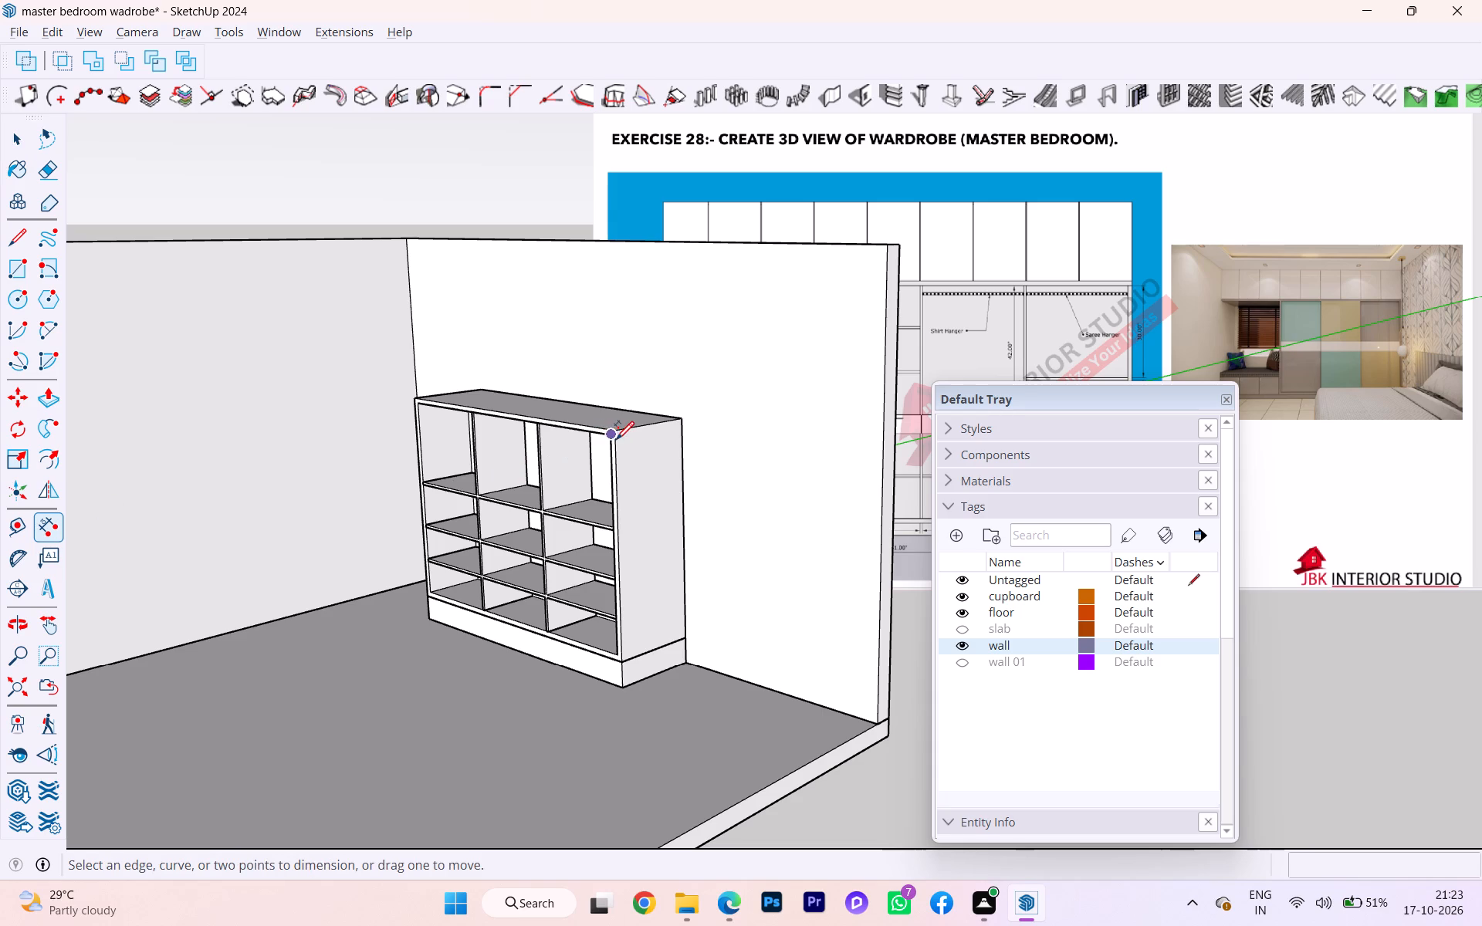
left_click(616, 434)
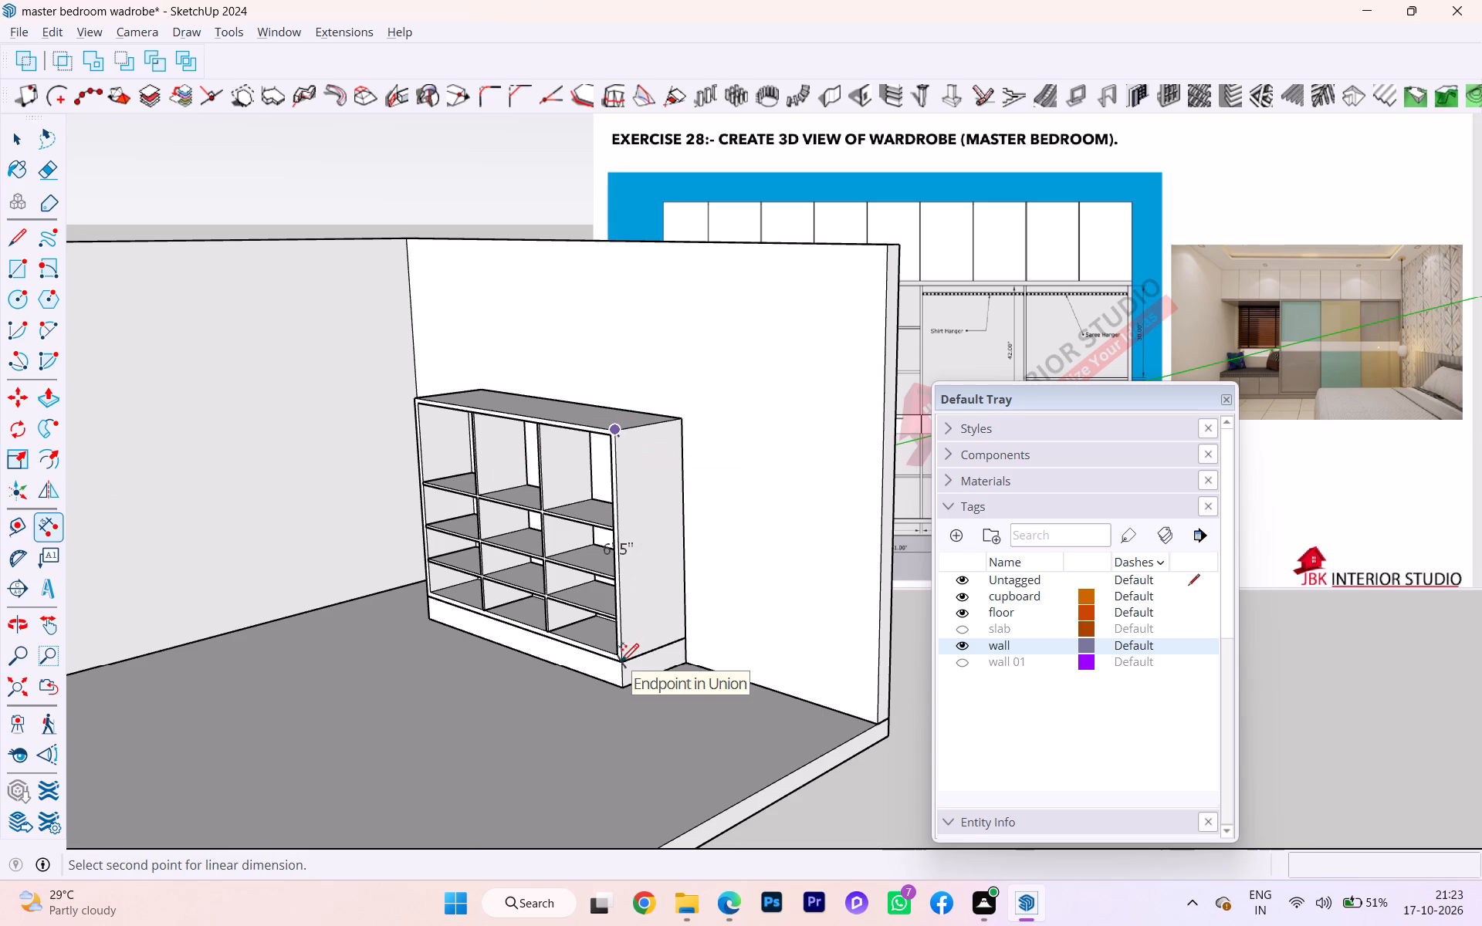
key("Escape")
Move the Default Tray clear of the reference elevation so its shelf dimensions can be read.
scroll(533, 476, "down", 2)
scroll(533, 476, "up", 2)
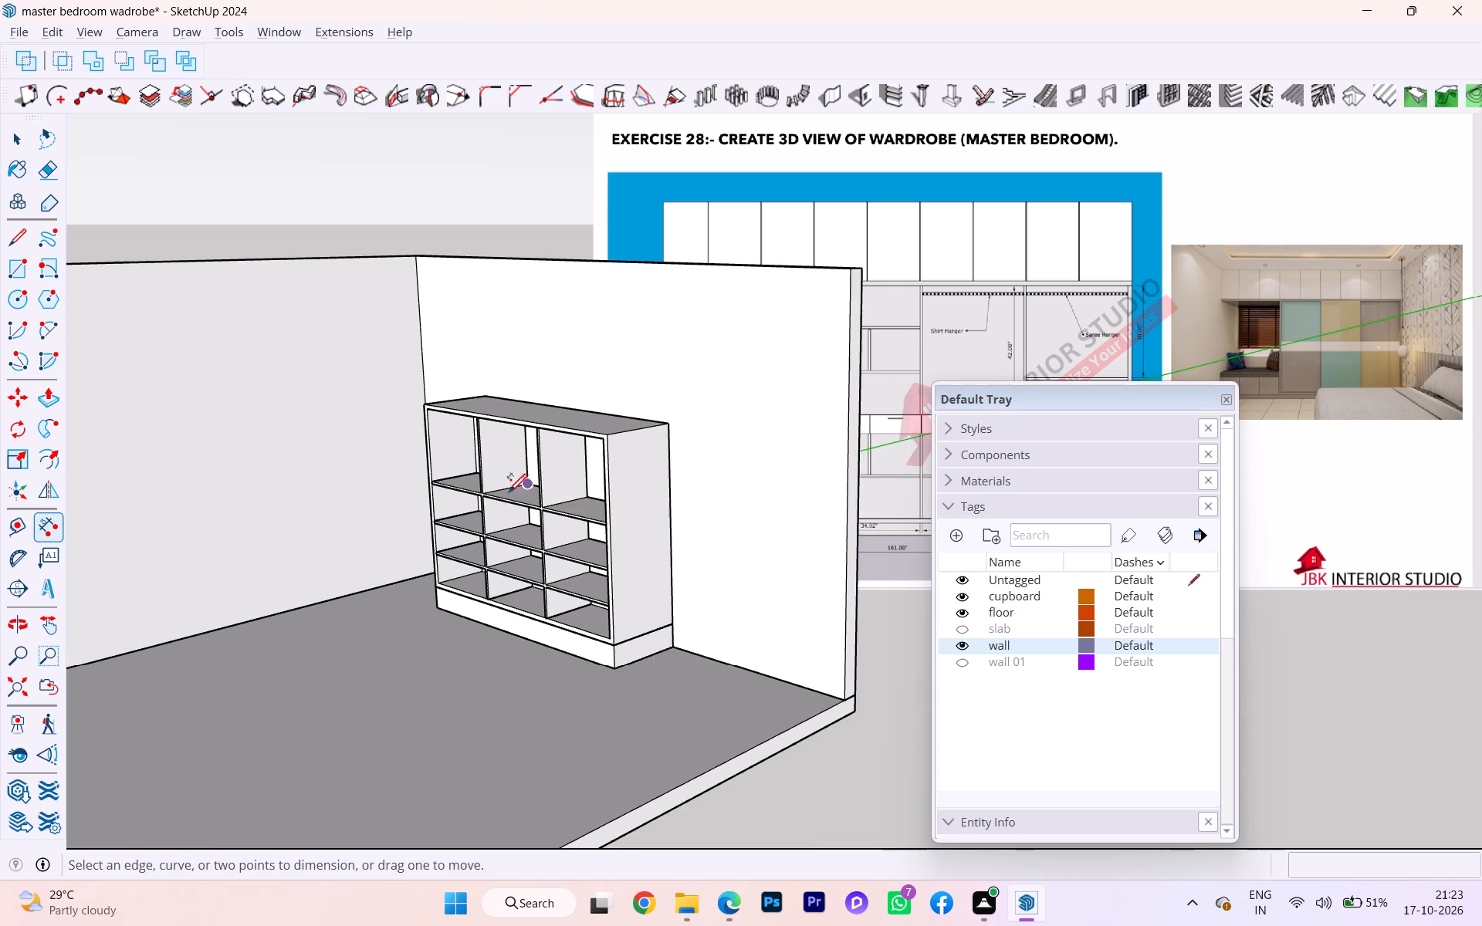
scroll(475, 498, "down", 2)
left_click_drag(1100, 400, 1239, 438)
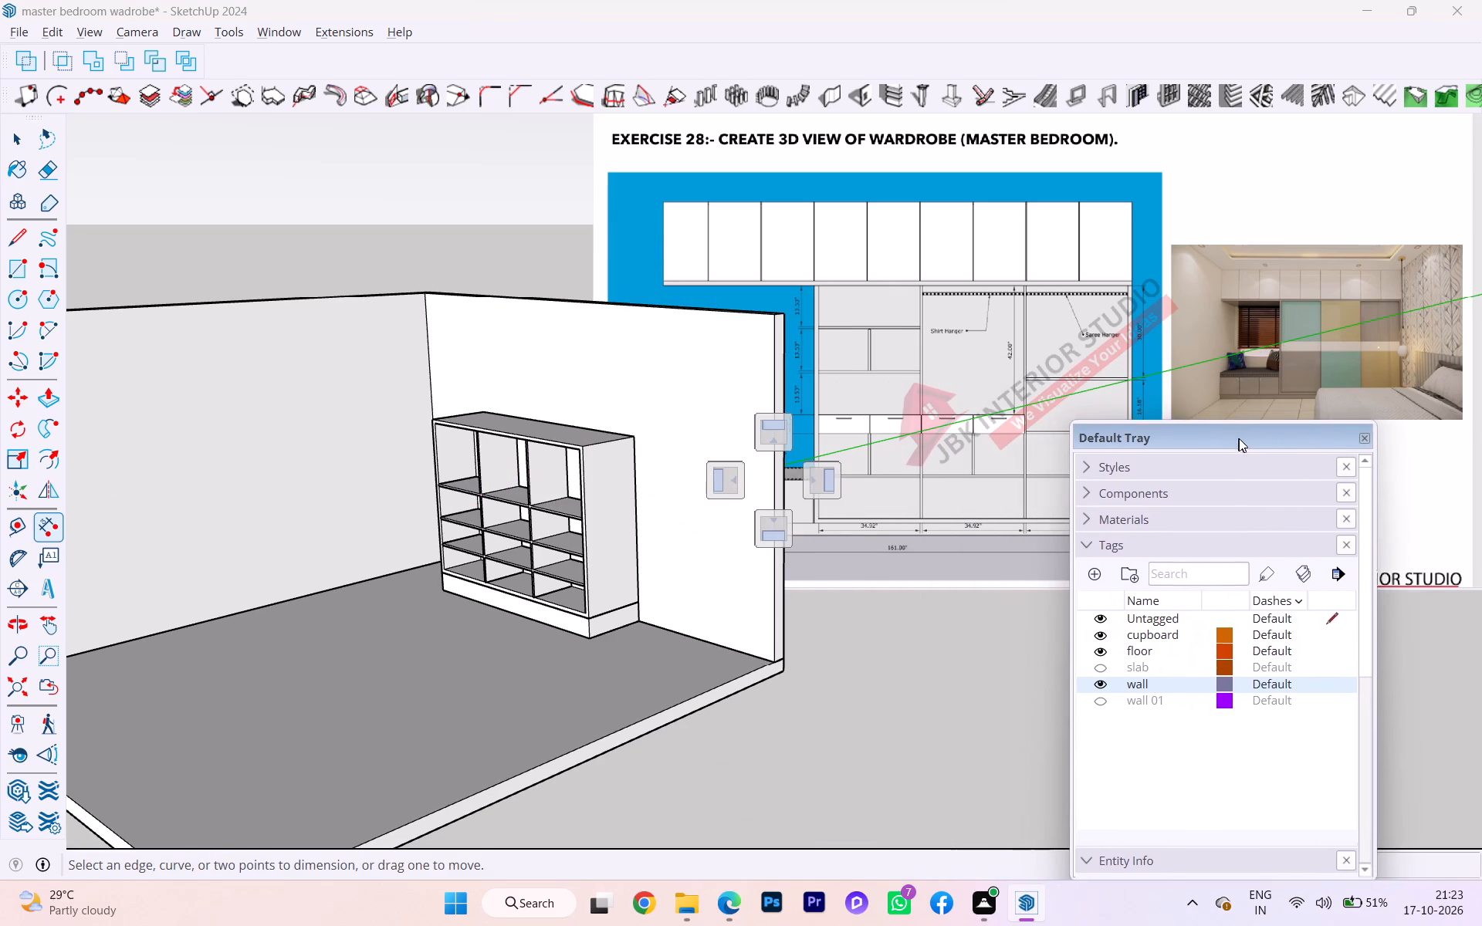
left_click_drag(1239, 438, 1328, 465)
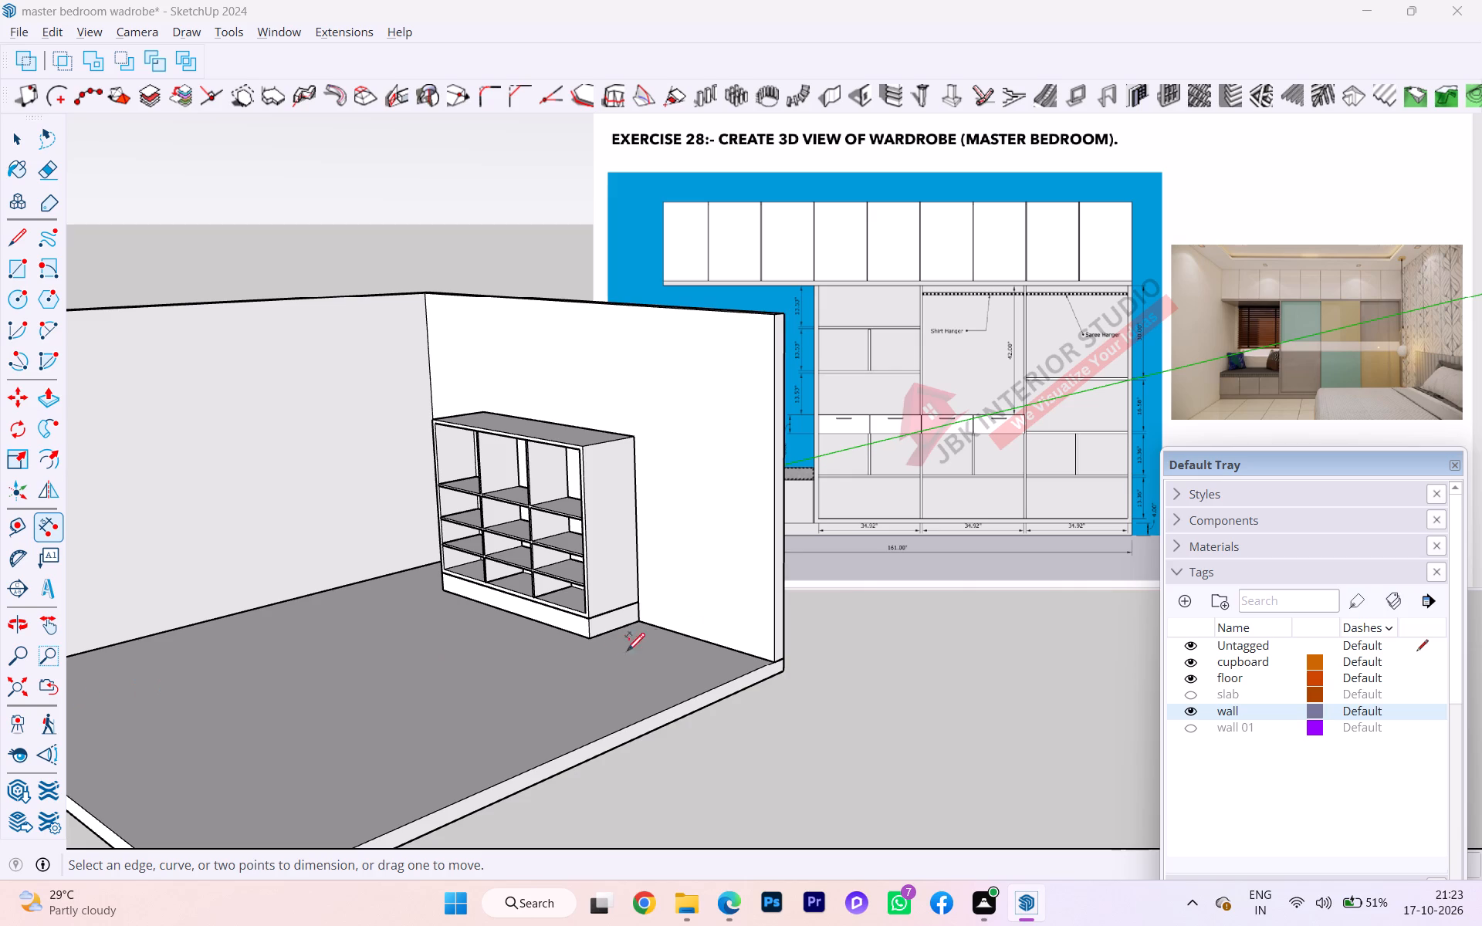
Examine the wardrobe's lower compartments and plinth up close around the exposed front corner.
scroll(675, 640, "up", 1)
scroll(688, 638, "down", 3)
scroll(690, 638, "up", 2)
scroll(693, 637, "down", 2)
scroll(693, 637, "up", 5)
scroll(565, 598, "down", 2)
scroll(565, 600, "up", 9)
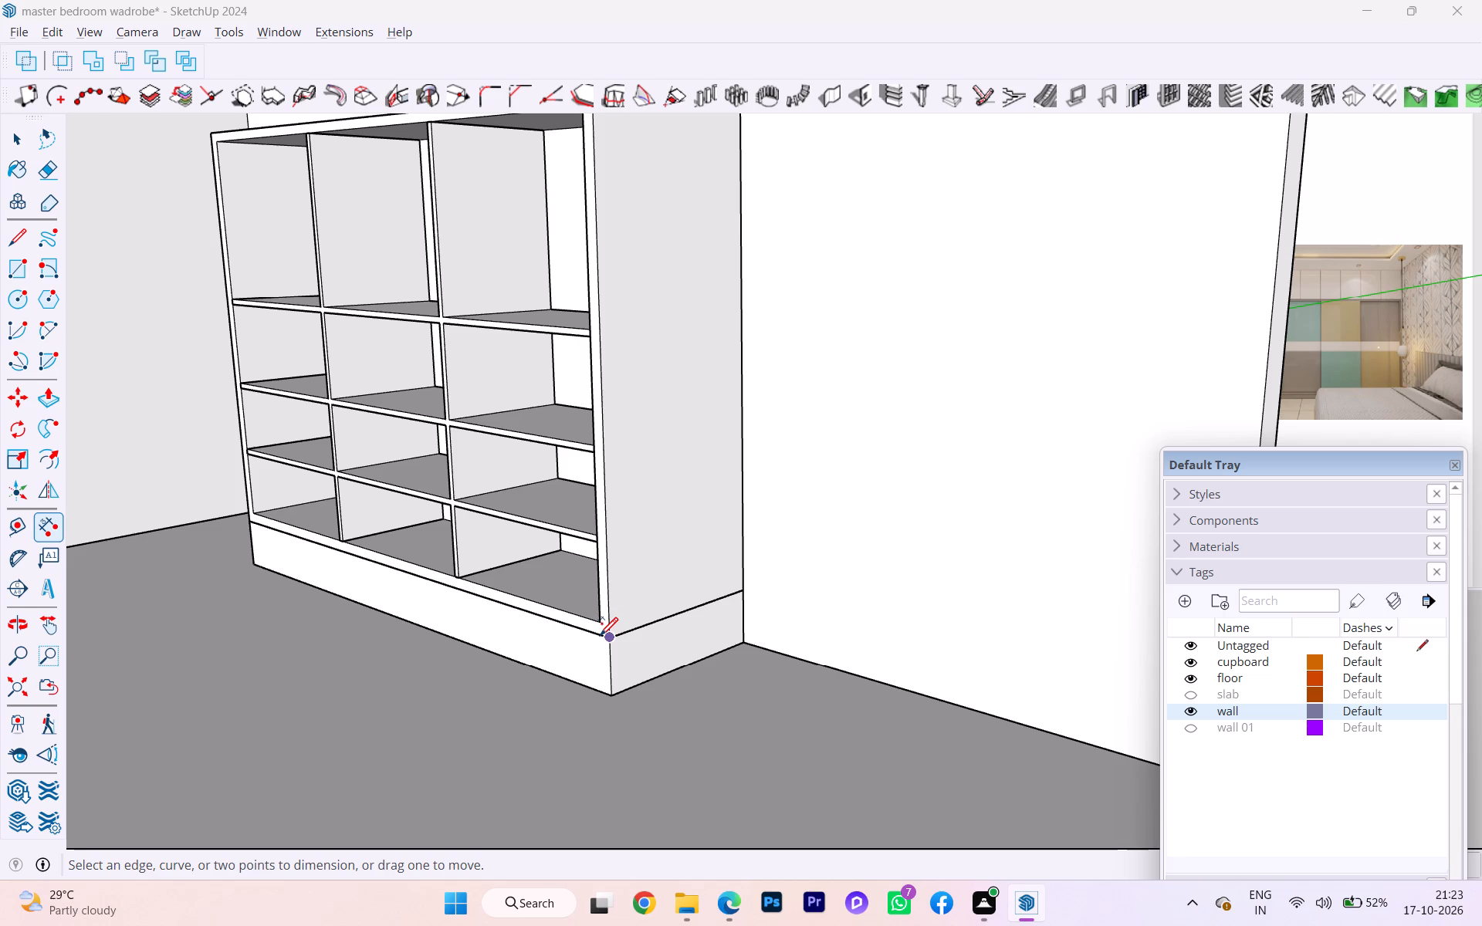
scroll(643, 604, "down", 1)
scroll(643, 604, "up", 1)
scroll(643, 605, "down", 1)
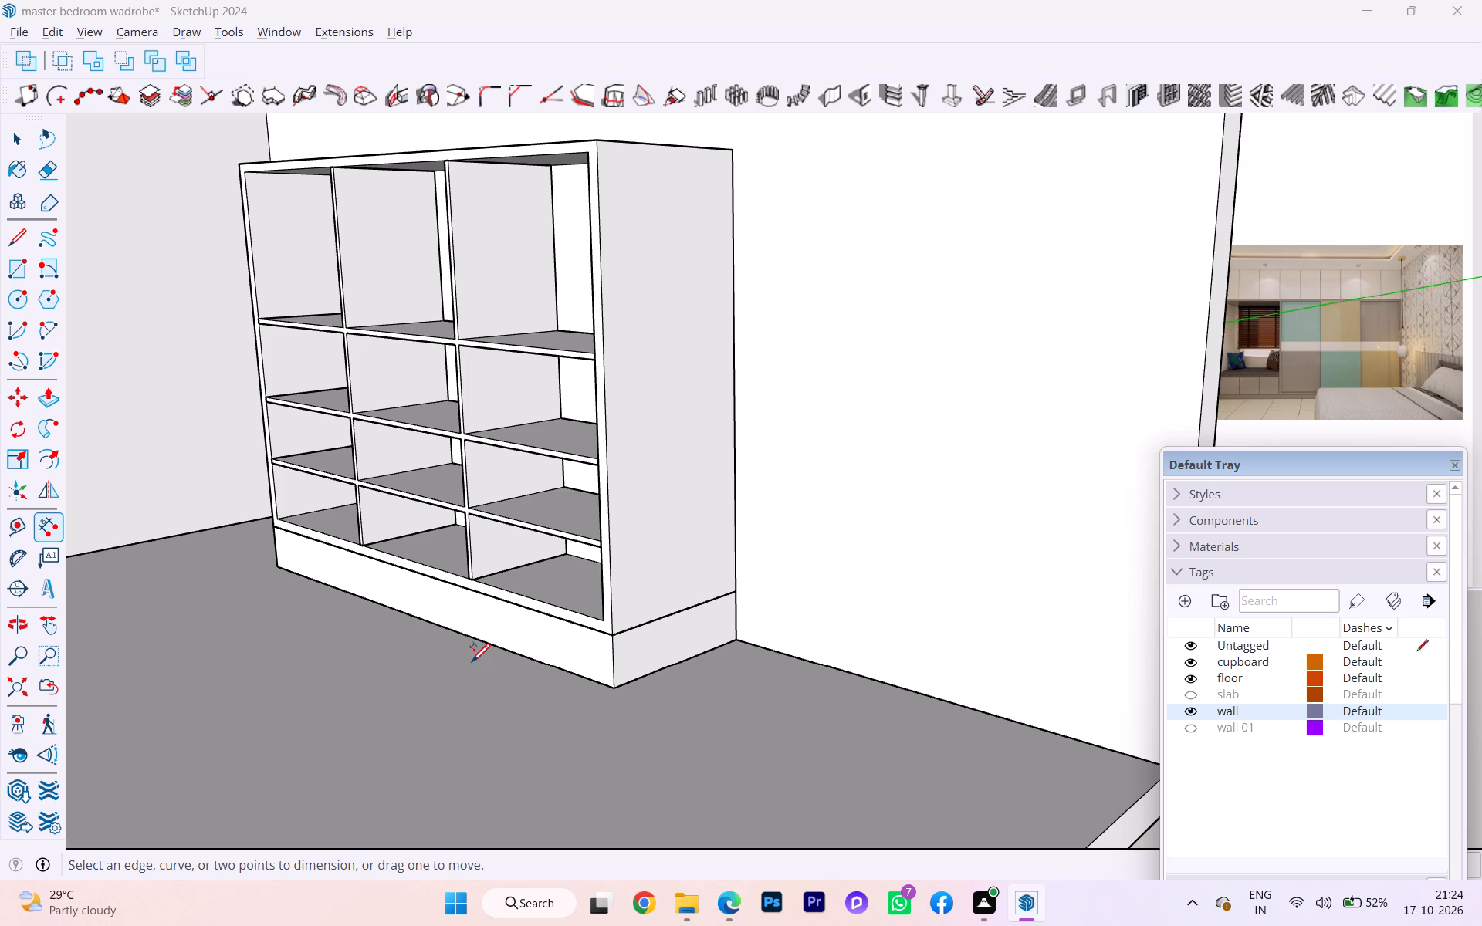
scroll(471, 660, "down", 2)
scroll(595, 281, "up", 2)
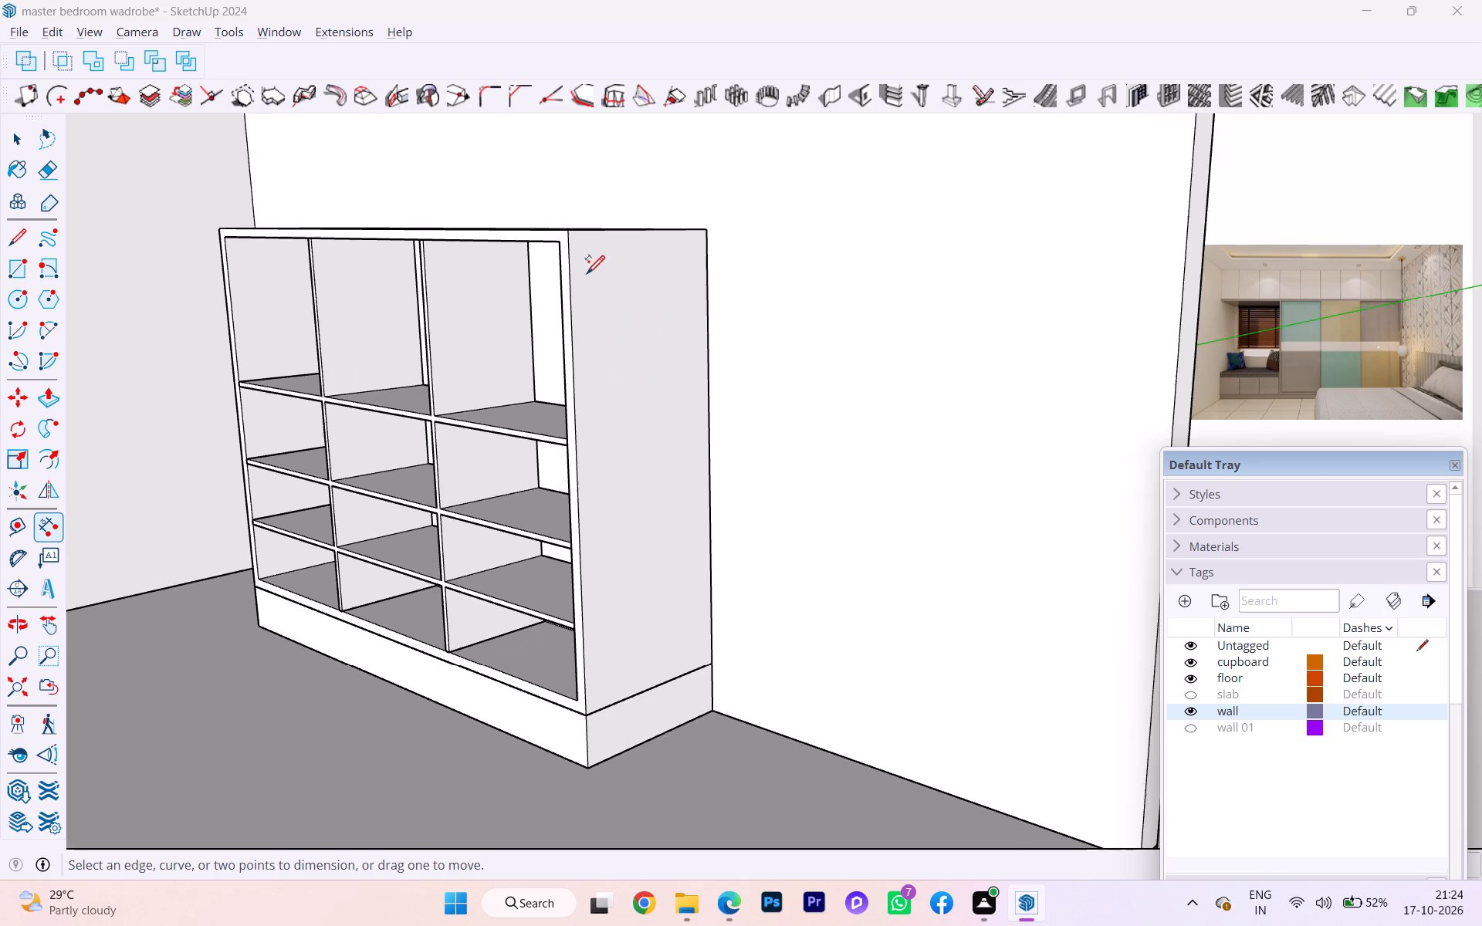
scroll(551, 270, "down", 2)
middle_click_drag(561, 293, 686, 289)
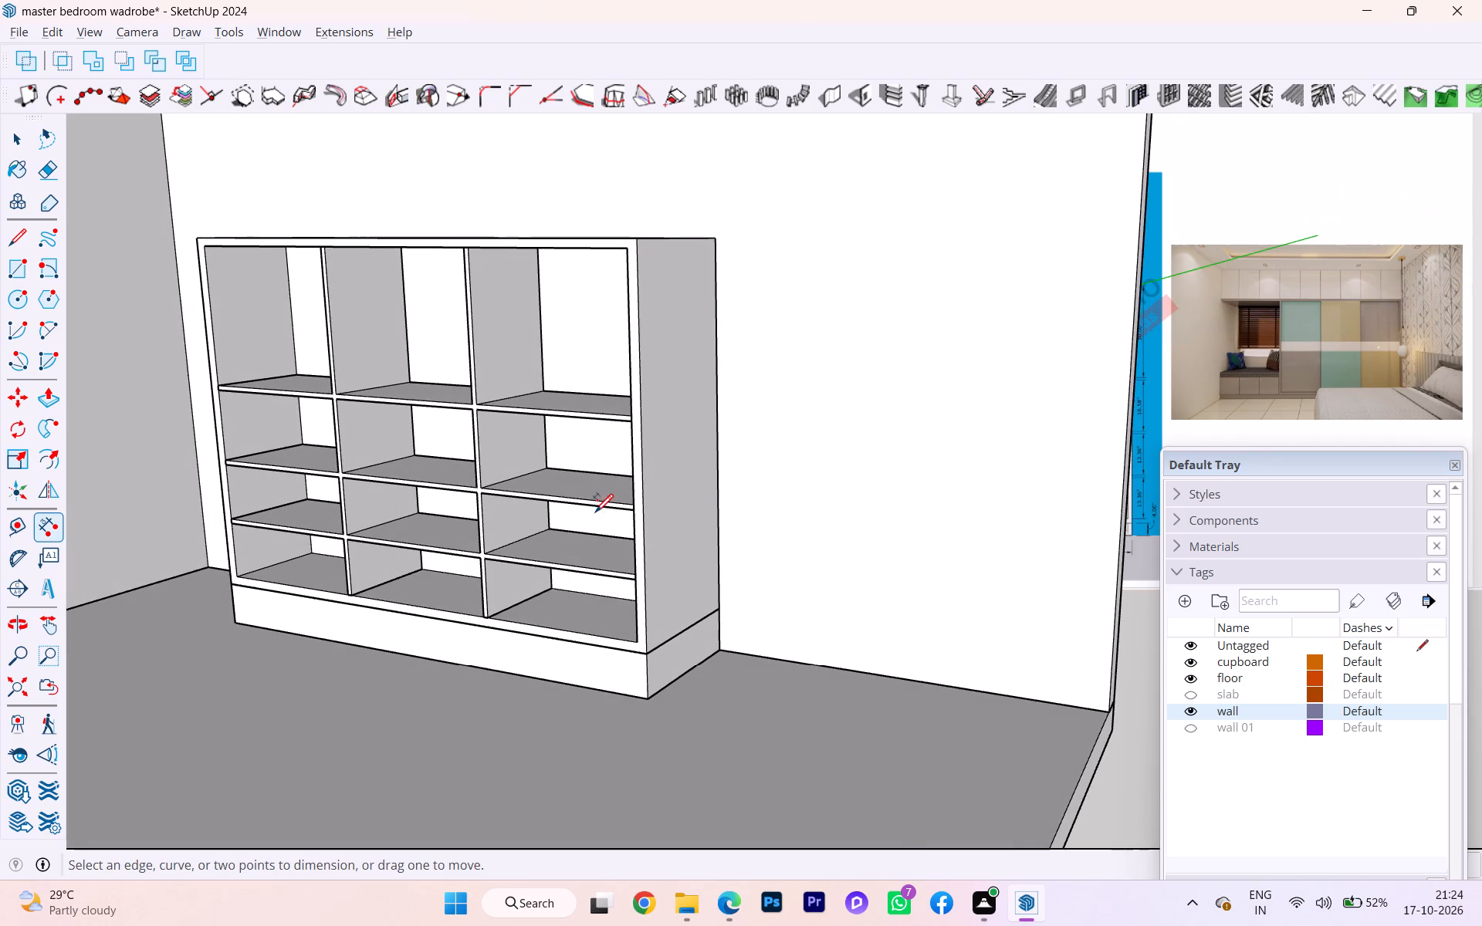
Measure the clear heights of the lowest compartment and the one above it in the bay beside the exposed side panel.
scroll(595, 512, "up", 2)
left_click(648, 673)
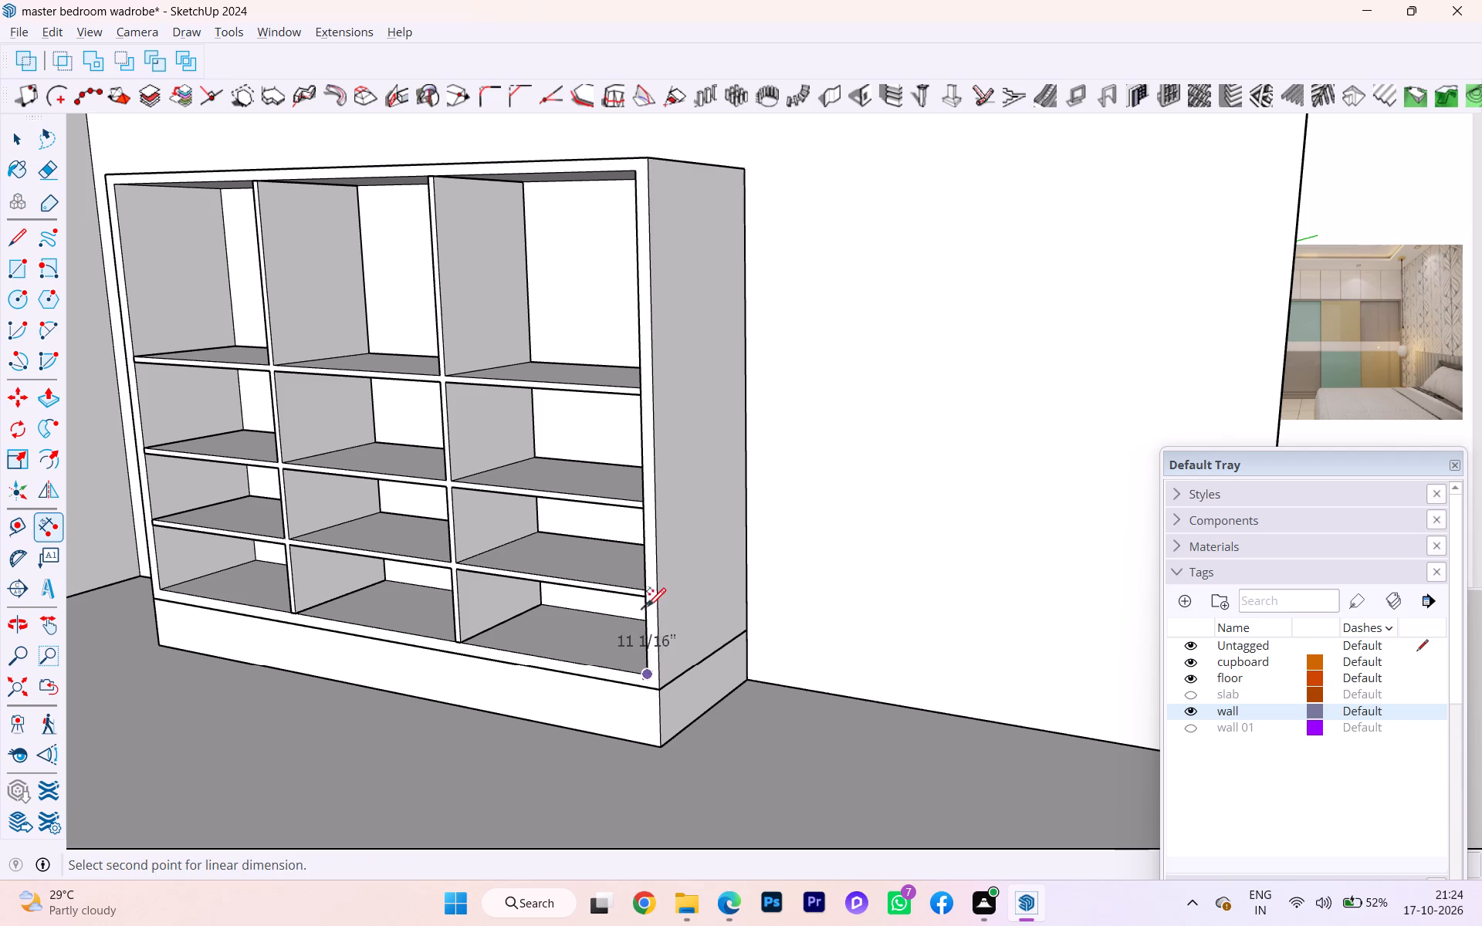
left_click(648, 597)
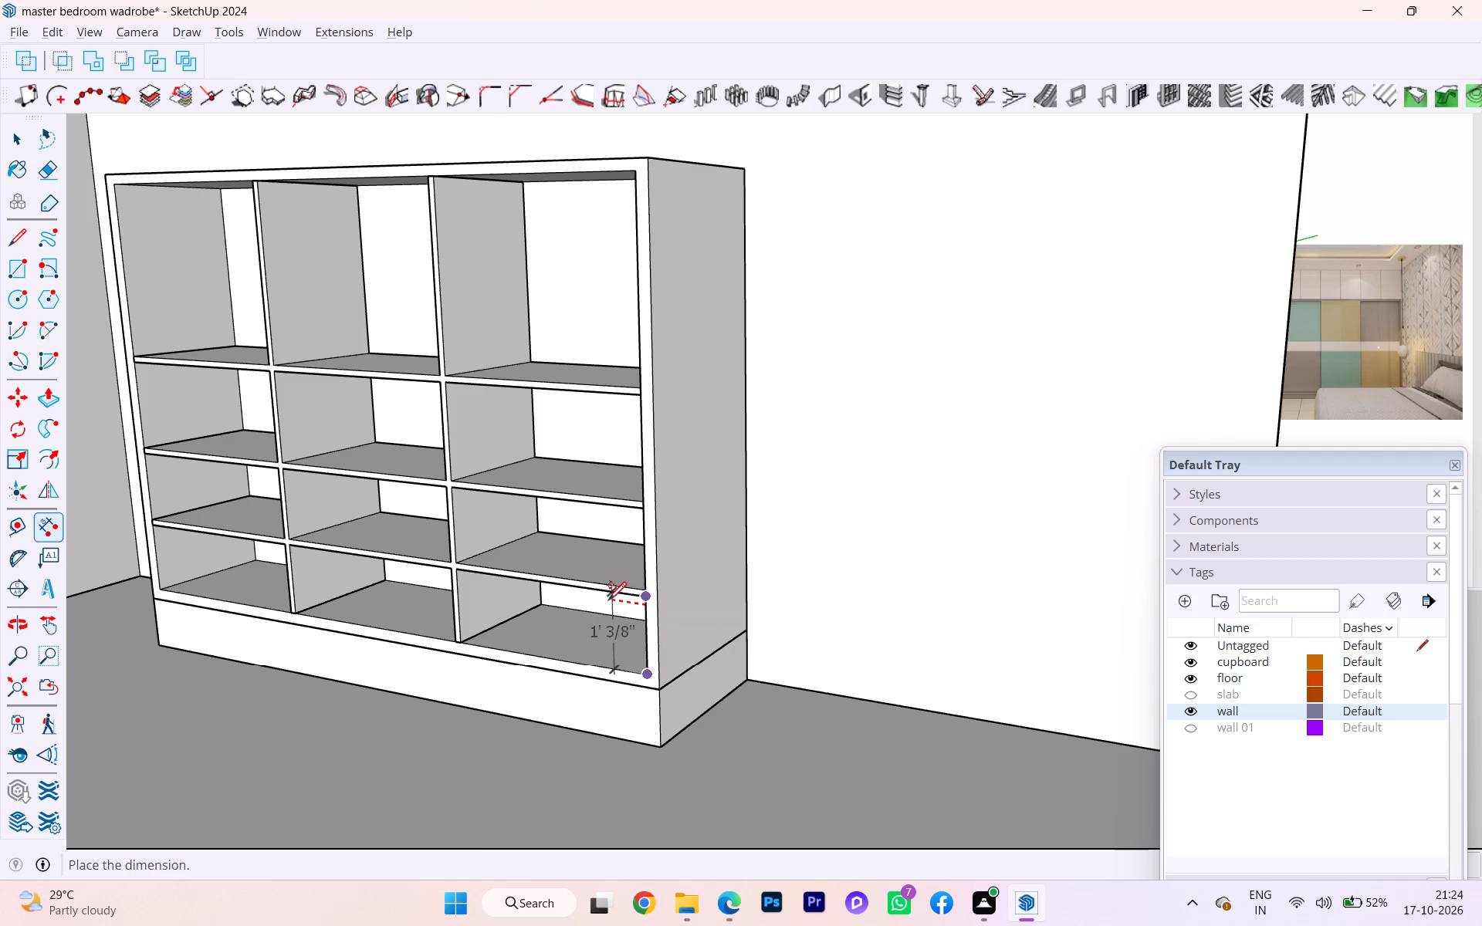
key("Escape")
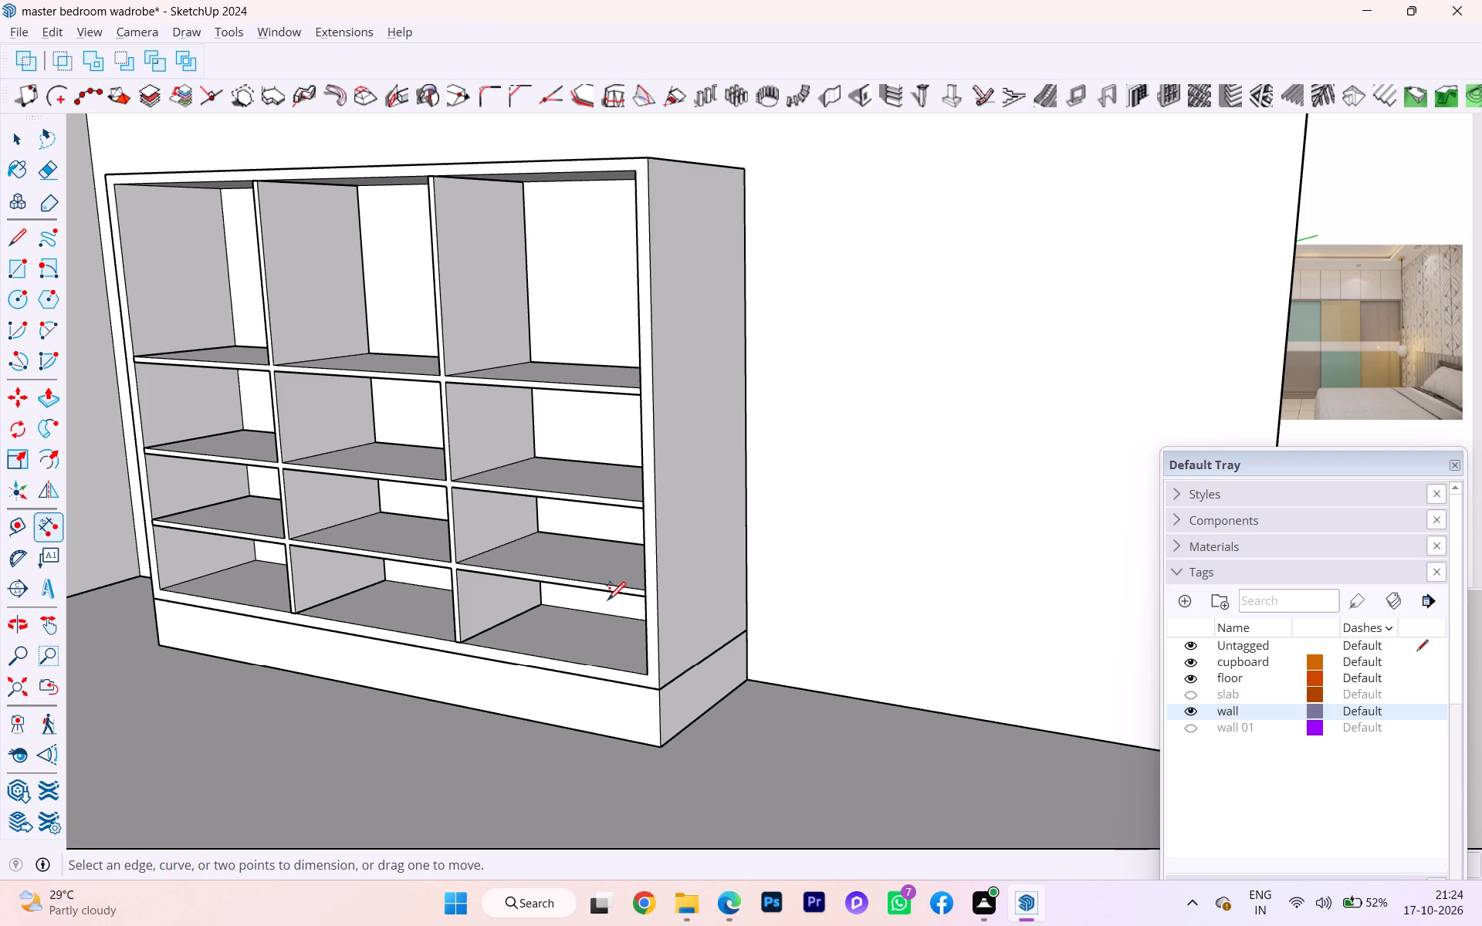
scroll(628, 583, "up", 2)
left_click(644, 591)
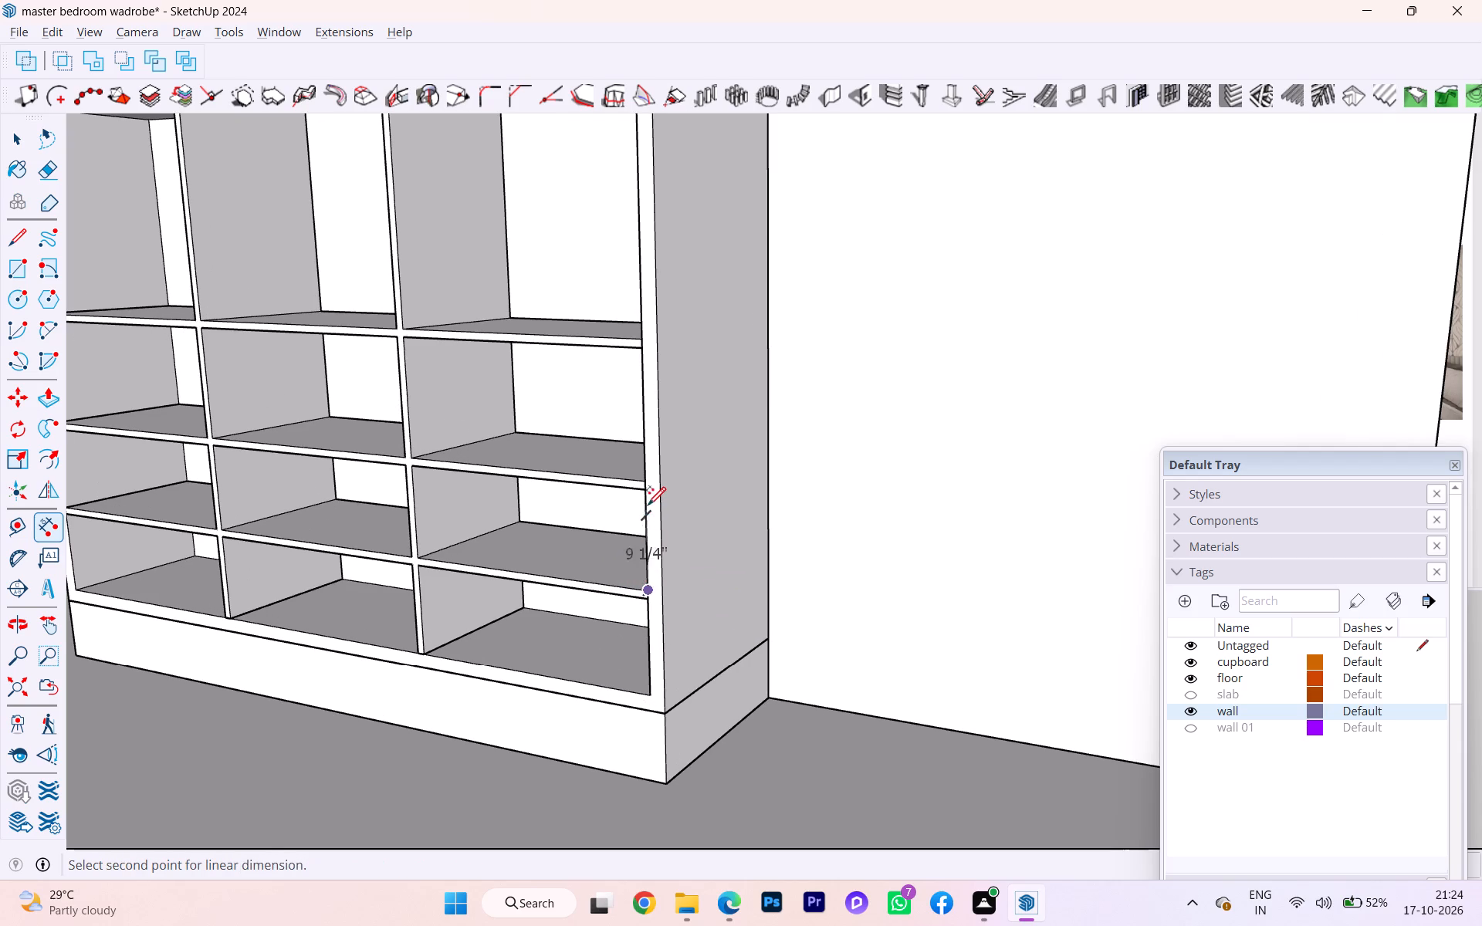
key("Escape")
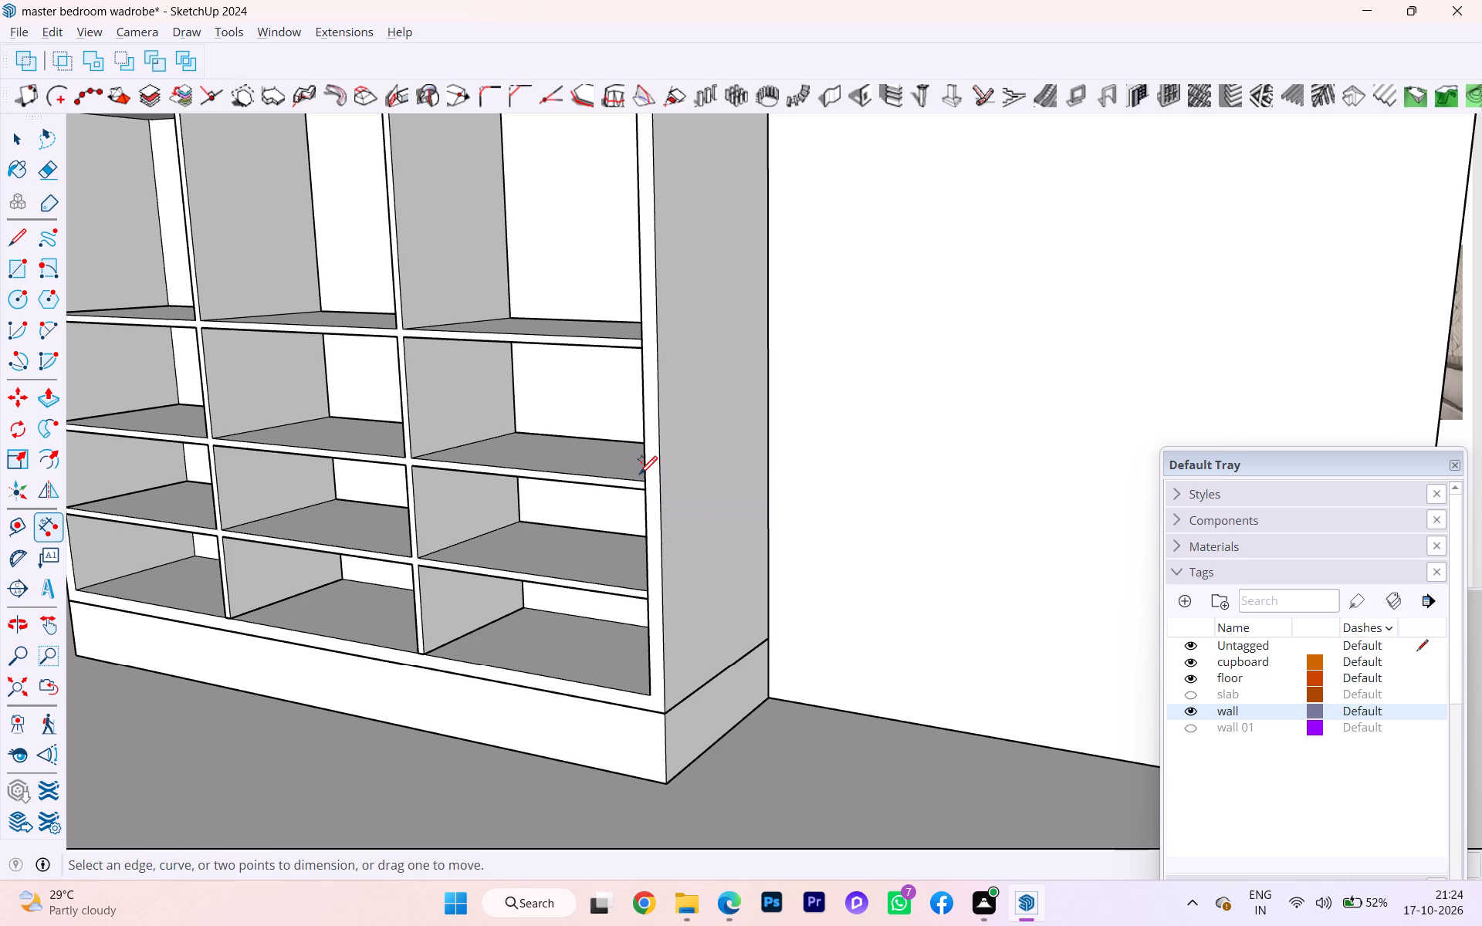
Measure the clear heights of the second compartment from the top and the top compartment in the same bay.
left_click(643, 480)
key("Escape")
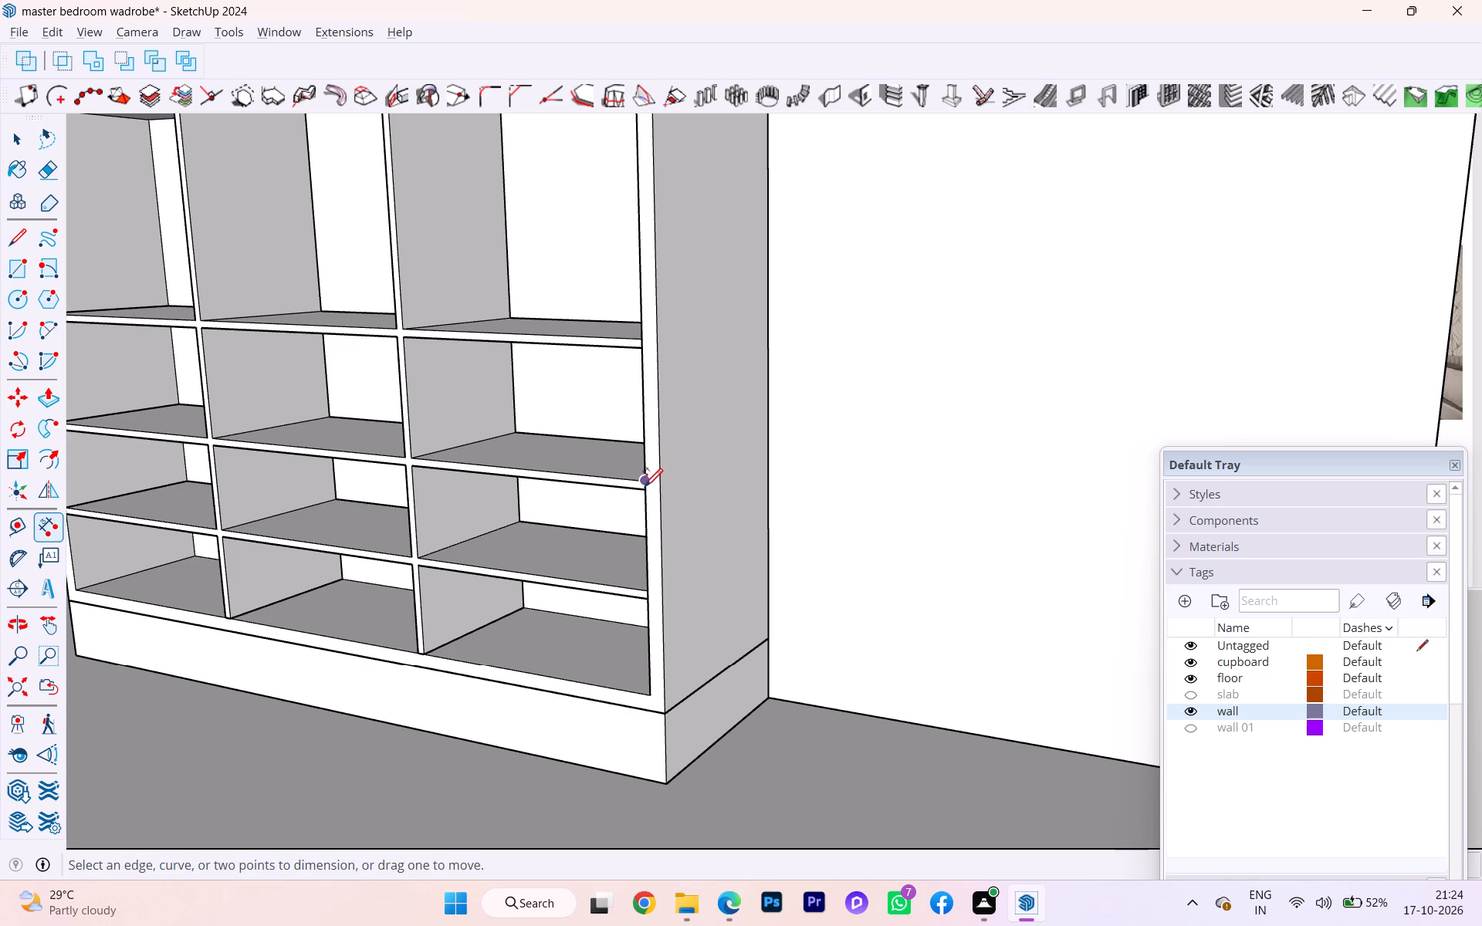
left_click(645, 485)
left_click(638, 348)
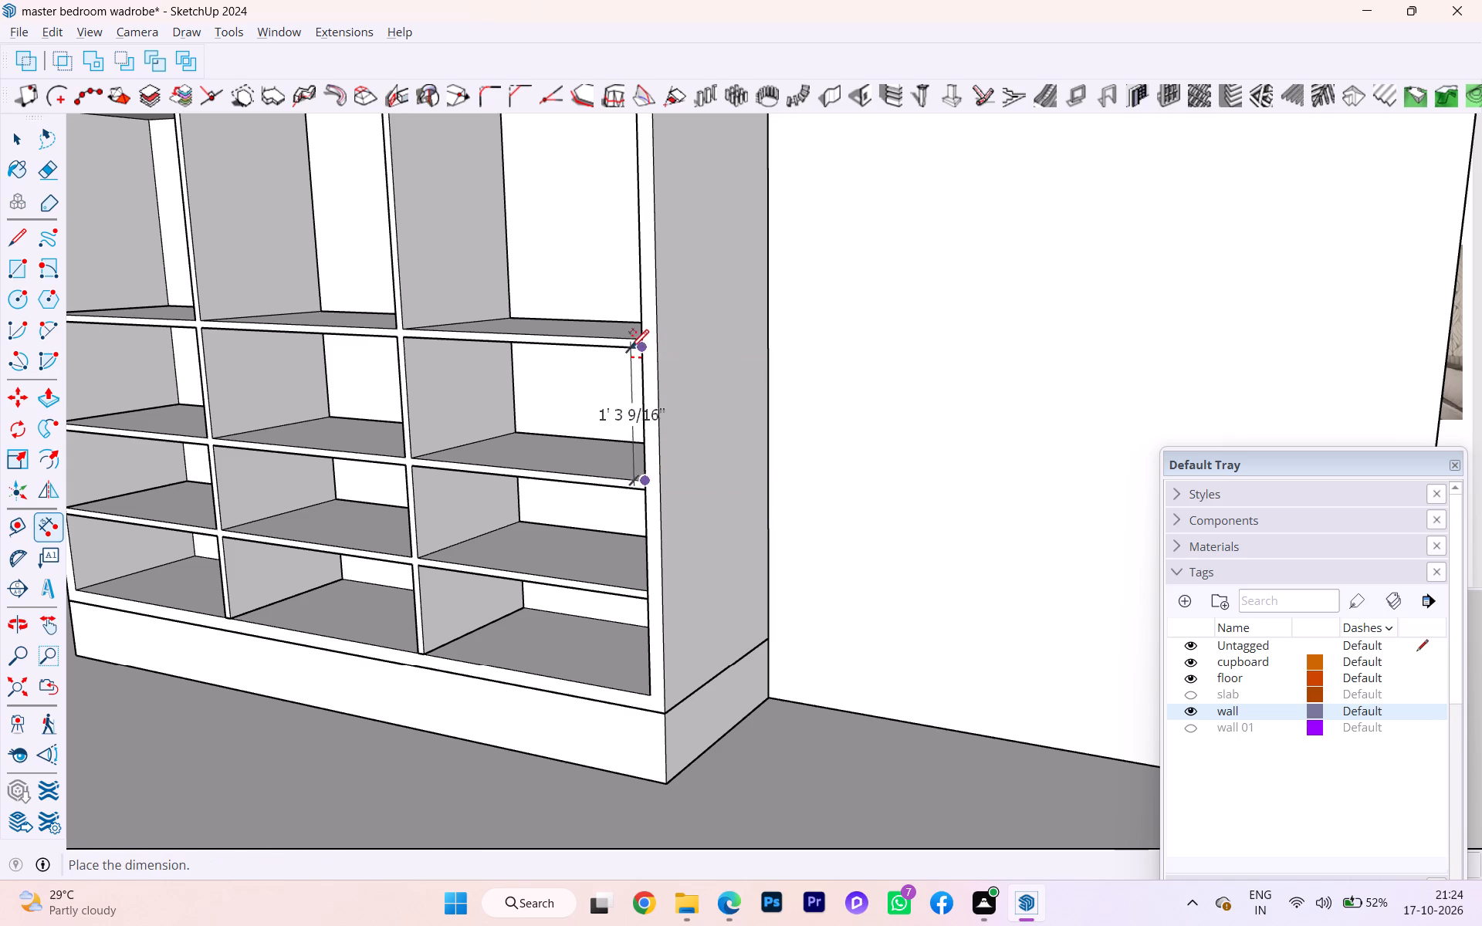
key("Escape")
scroll(644, 346, "down", 5)
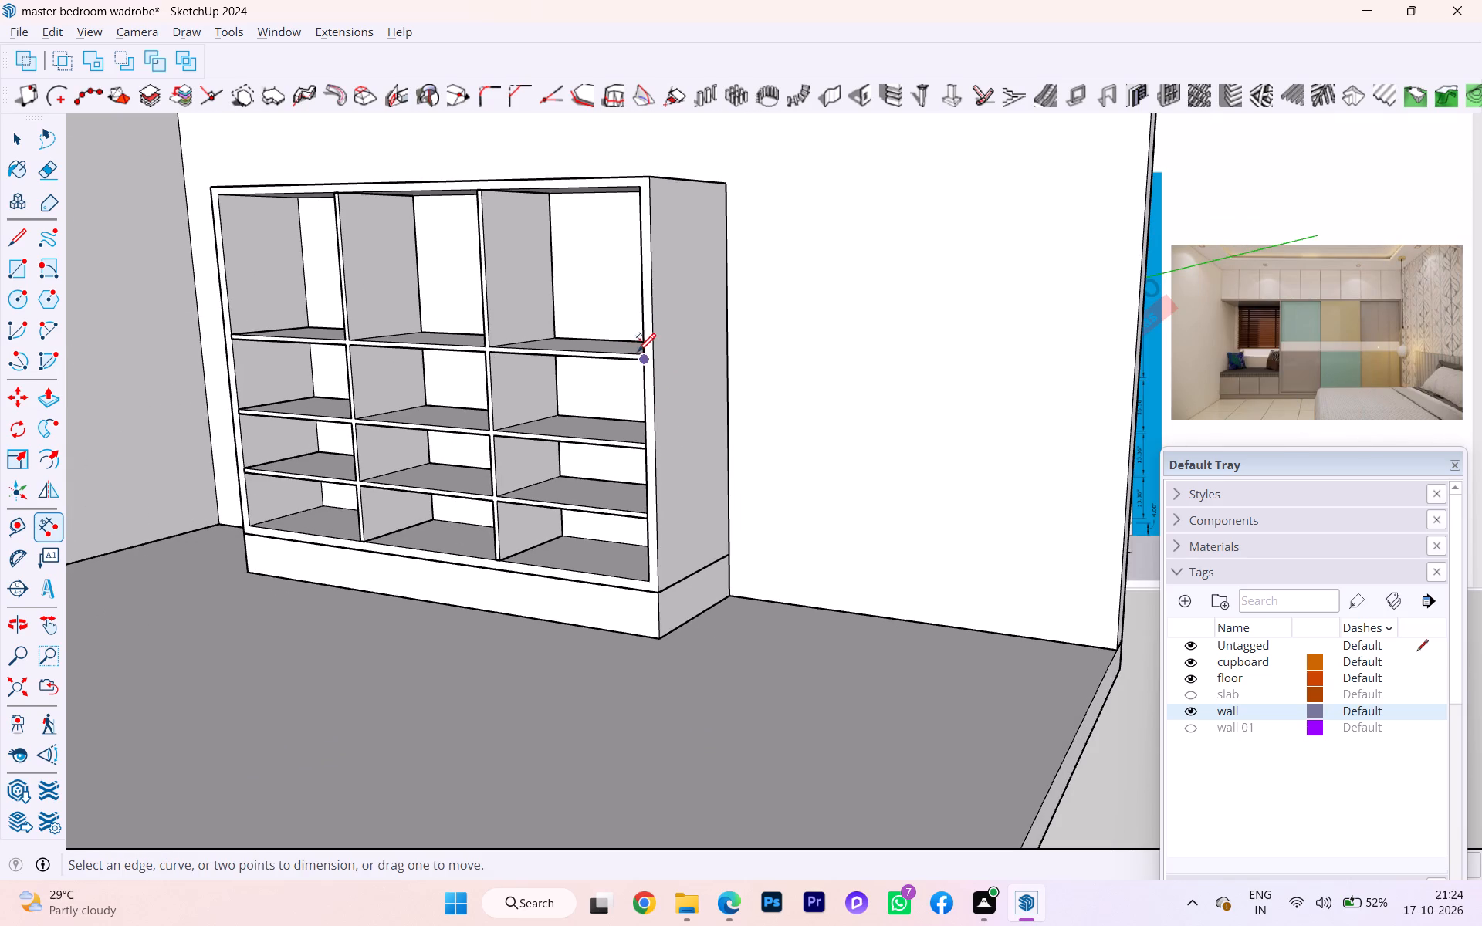
scroll(646, 353, "up", 4)
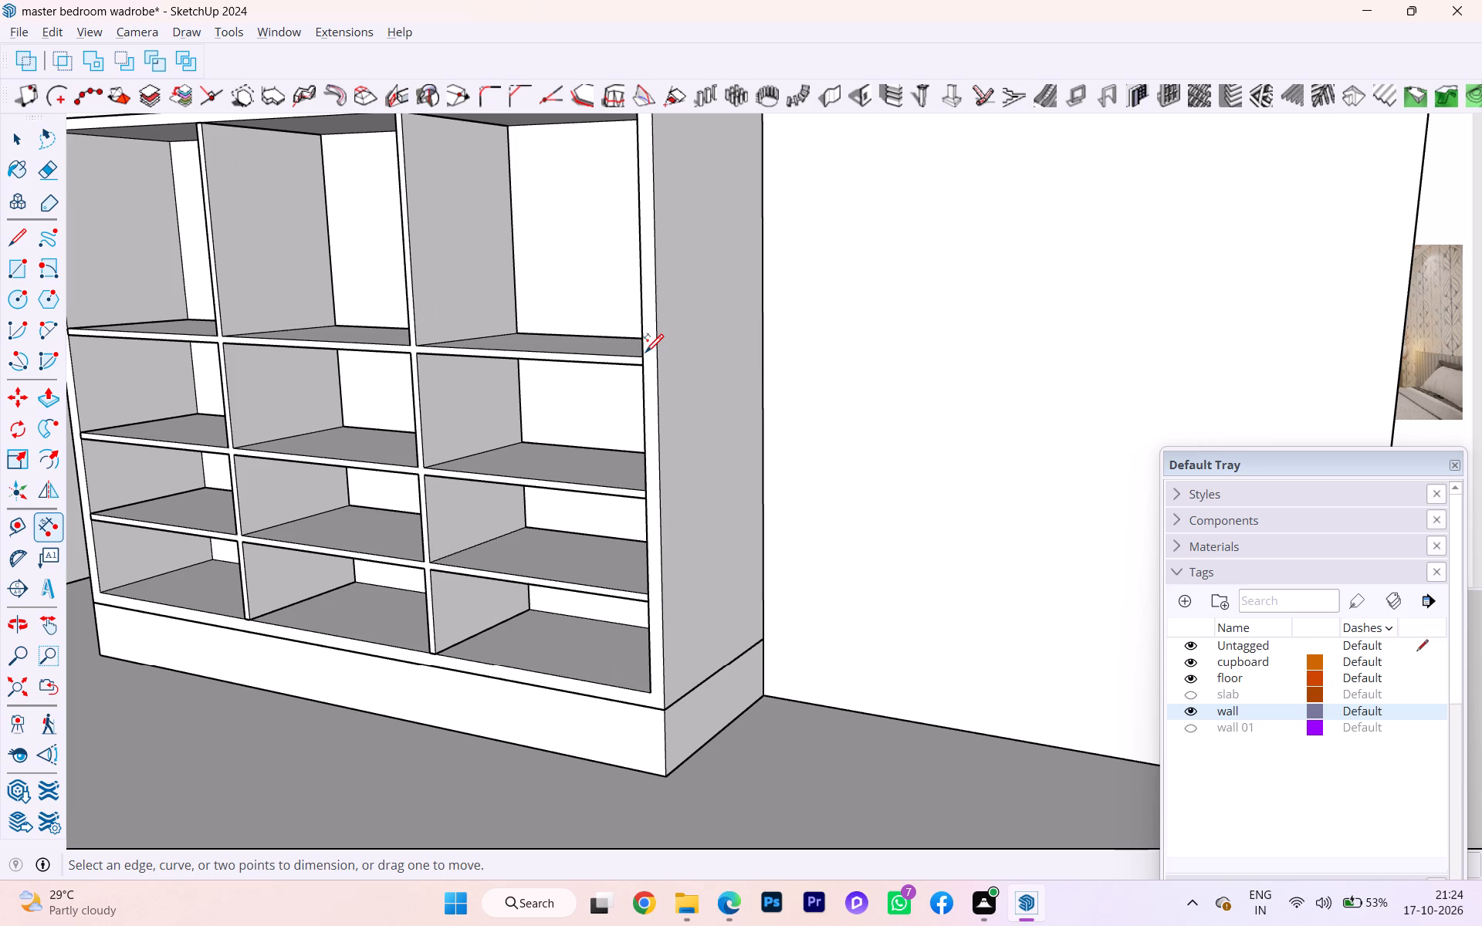
left_click(645, 353)
scroll(629, 248, "down", 2)
scroll(629, 248, "up", 2)
scroll(629, 248, "down", 5)
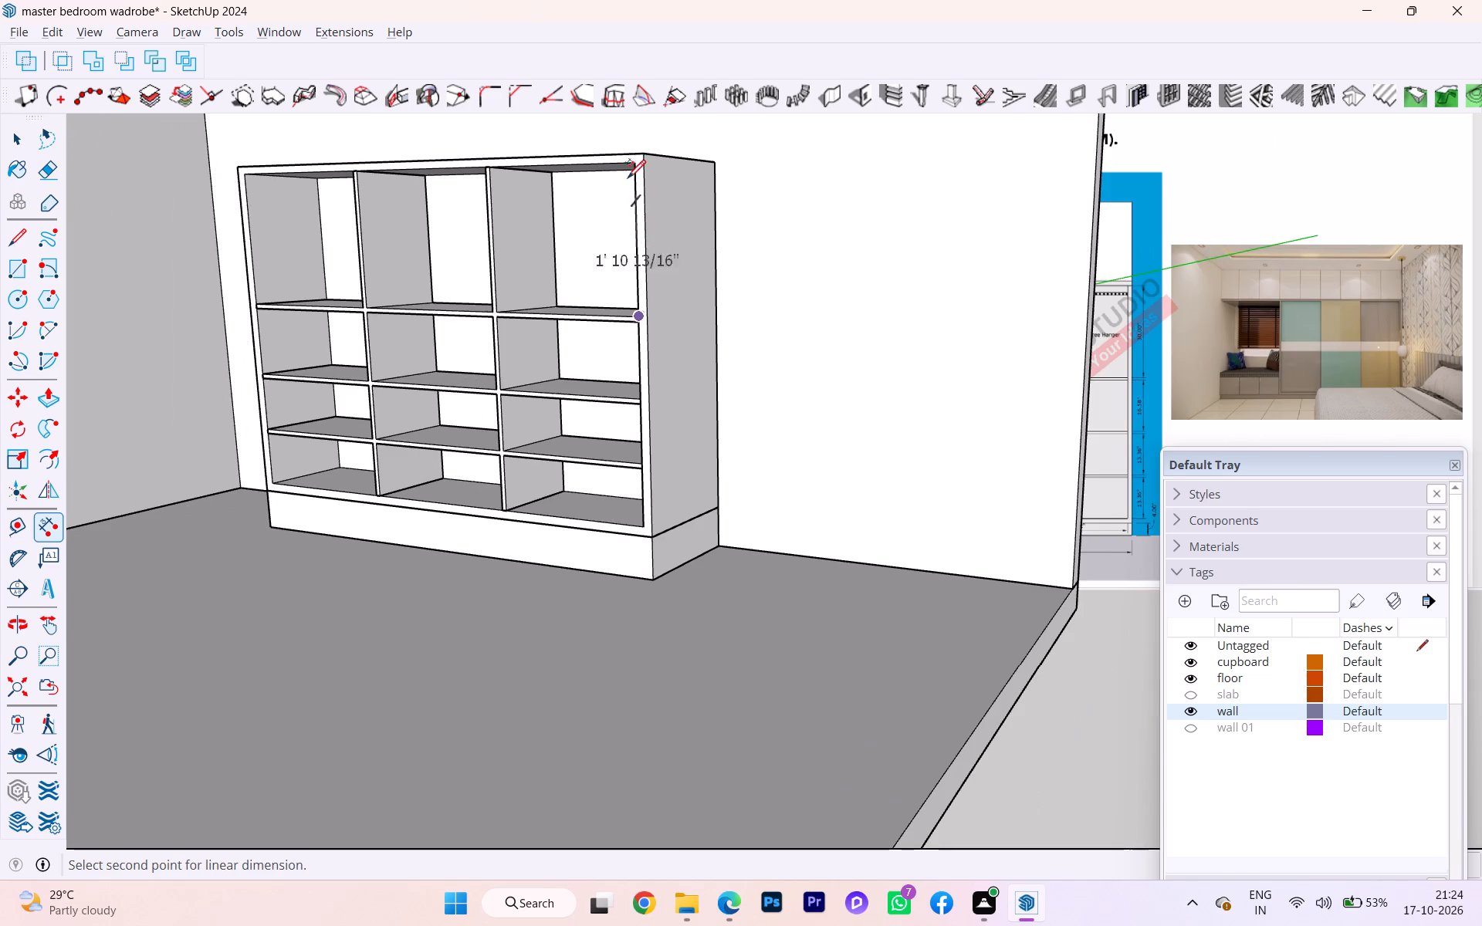
key("Escape")
Examine the wardrobe's compartments and shelves from the front and from above.
scroll(571, 316, "up", 1)
scroll(547, 346, "down", 6)
middle_click_drag(553, 366, 603, 384)
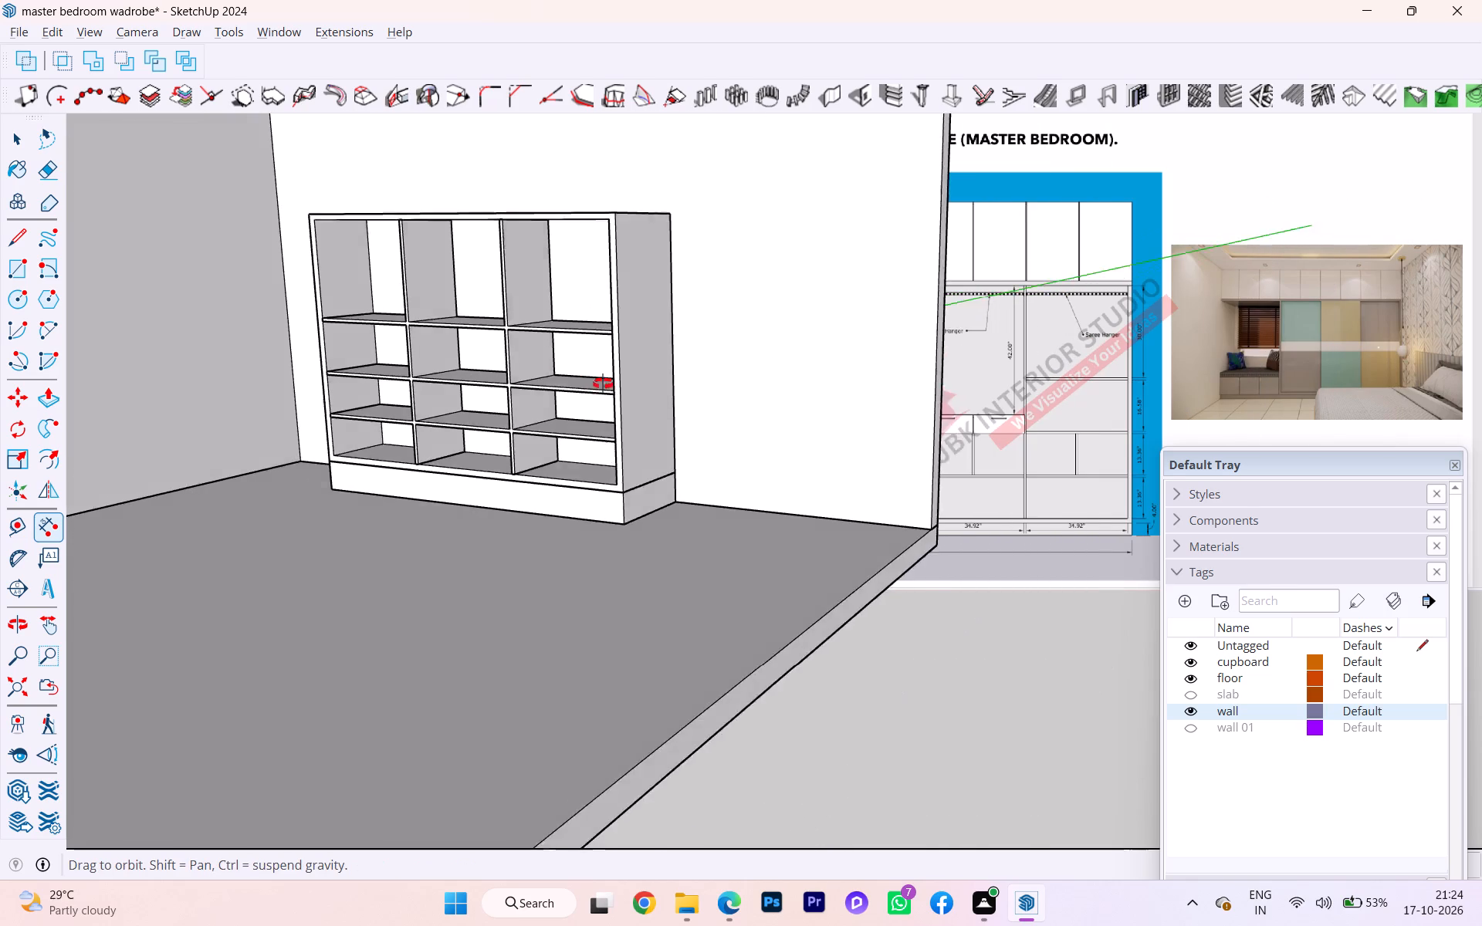
middle_click_drag(603, 384, 682, 383)
key("space")
scroll(363, 421, "down", 1)
scroll(363, 422, "up", 5)
middle_click_drag(408, 494, 483, 674)
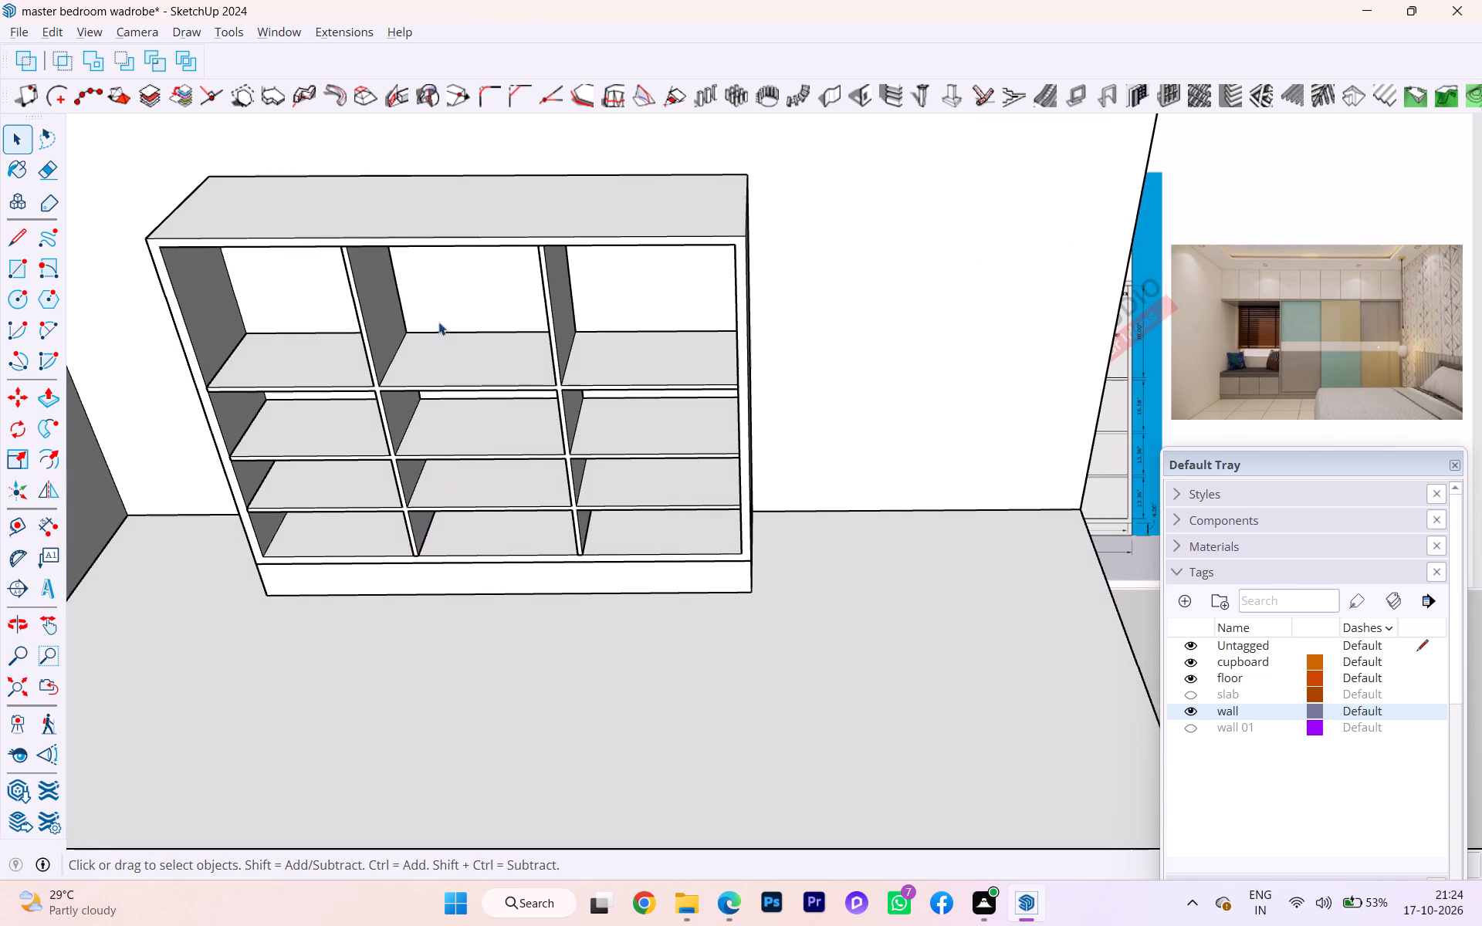
Copy the wardrobe carcass's top face and paste it in place outside the carcass group.
left_click(478, 200)
double_click(479, 201)
left_click(479, 201)
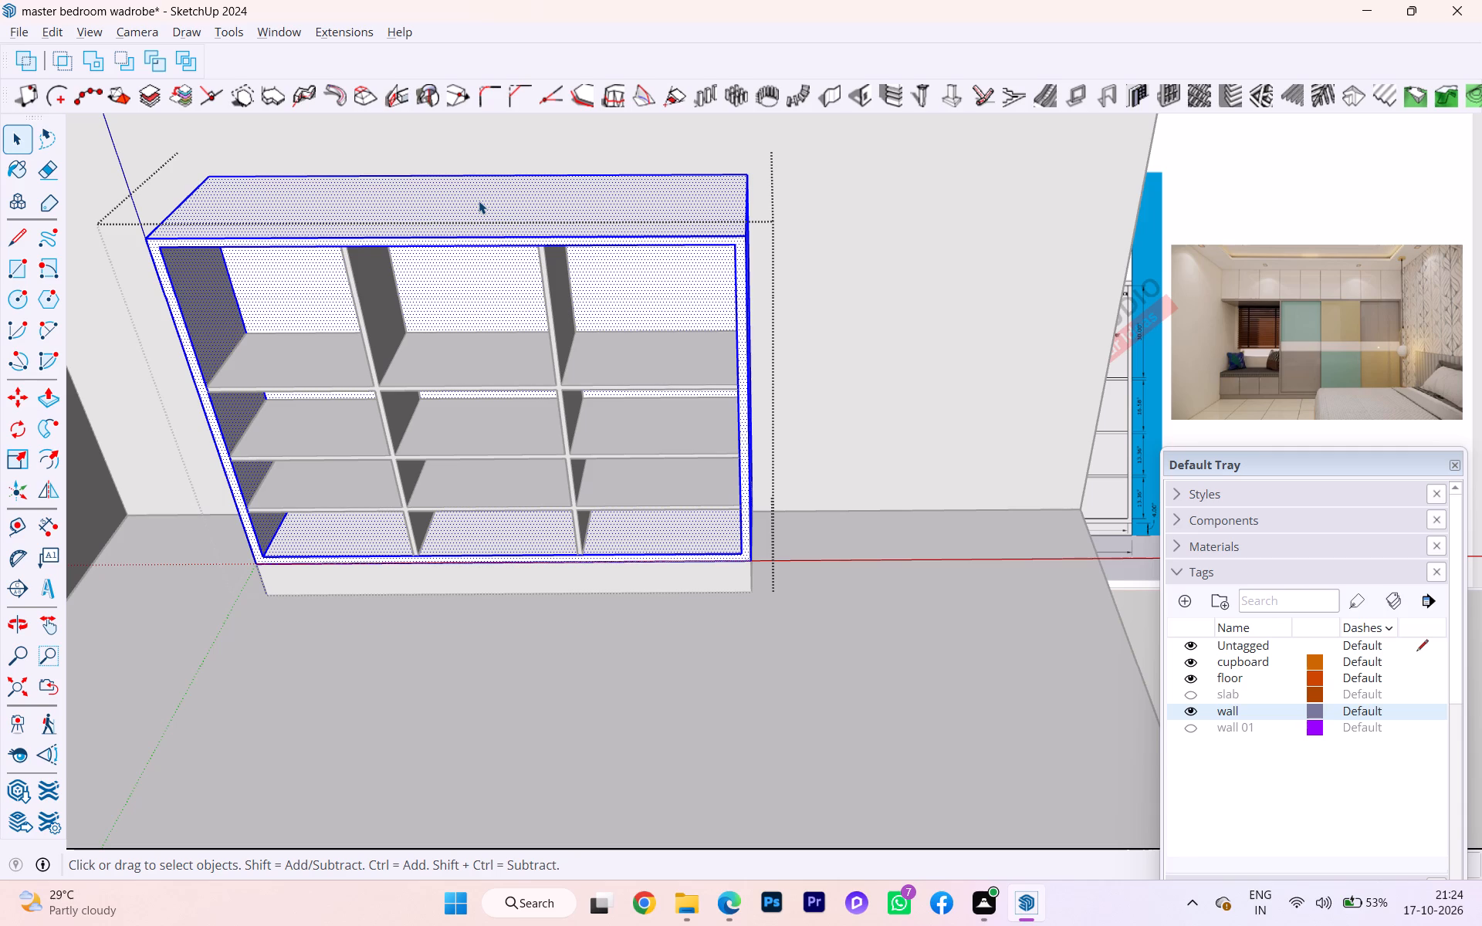
double_click(479, 201)
double_click(456, 204)
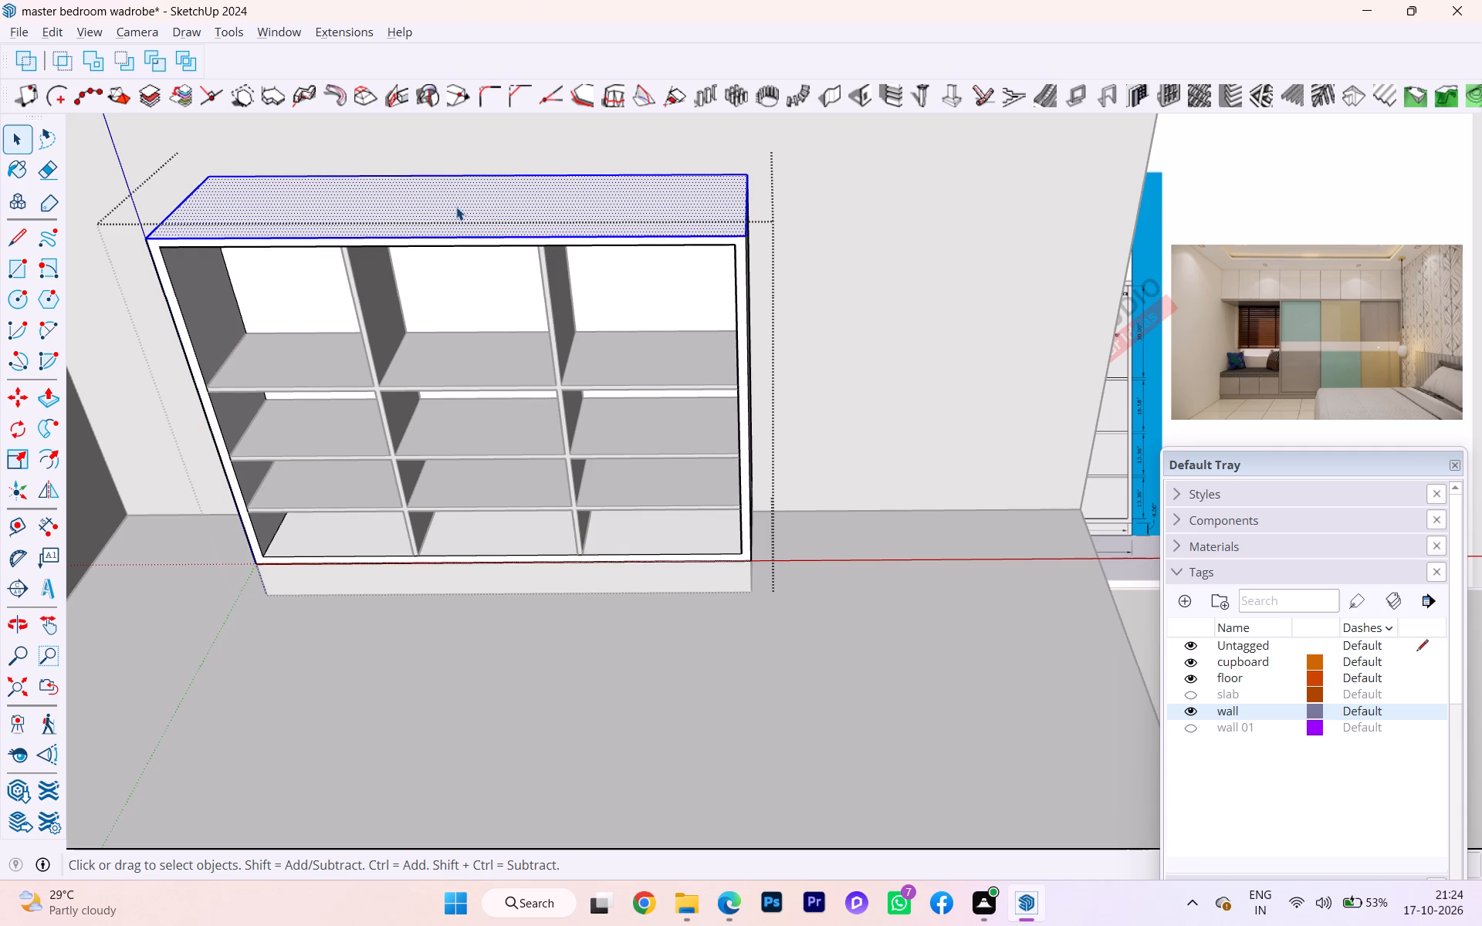
key("ctrl+c")
scroll(228, 401, "down", 3)
scroll(218, 417, "up", 1)
scroll(218, 417, "down", 2)
scroll(211, 434, "up", 1)
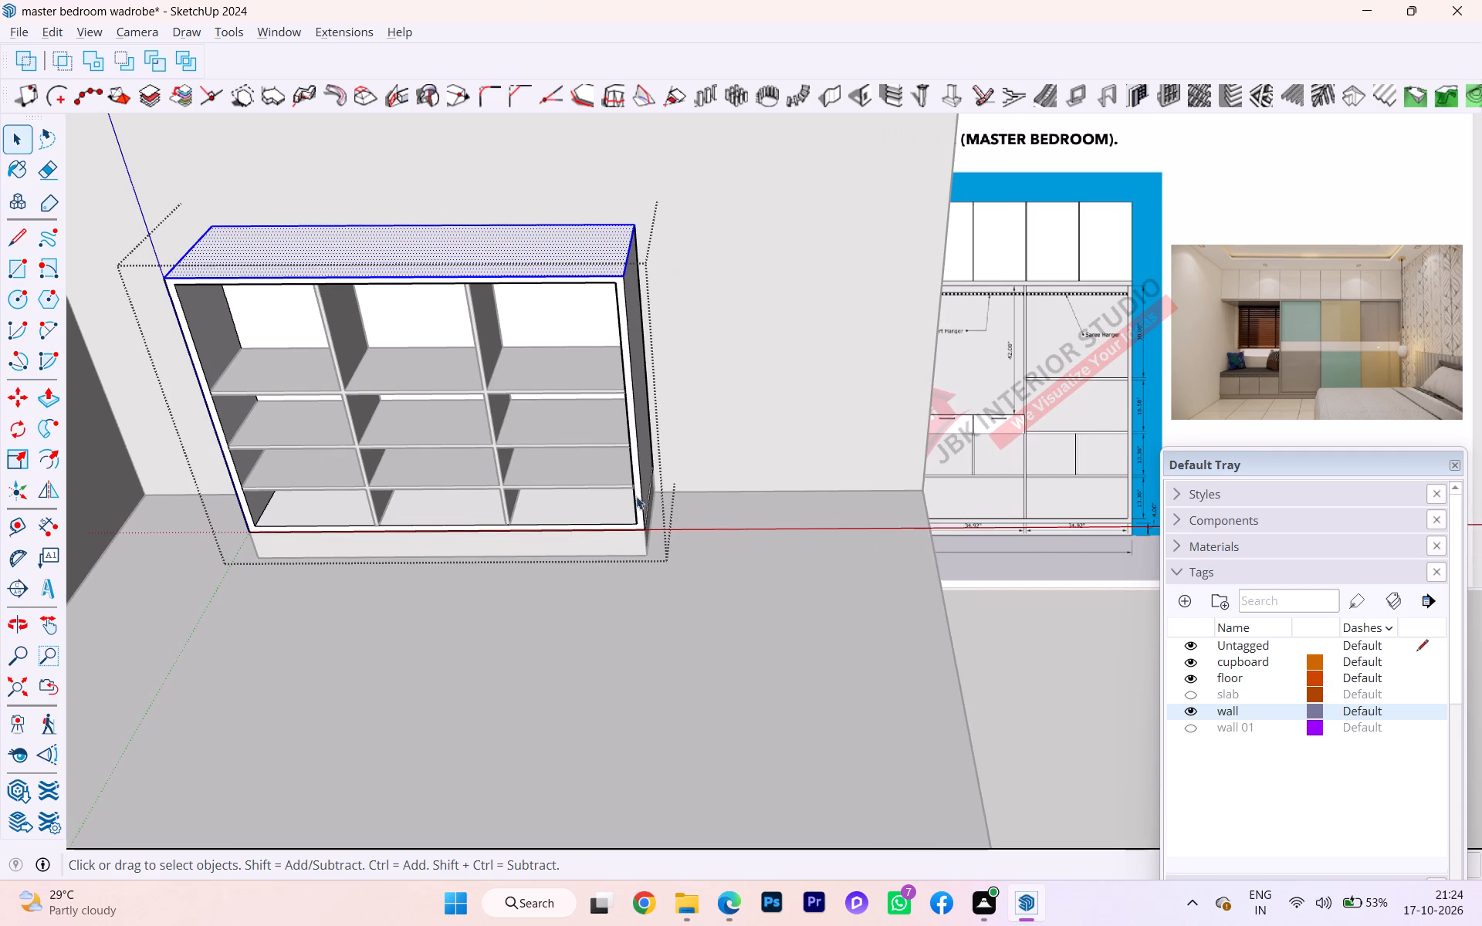
left_click(1028, 634)
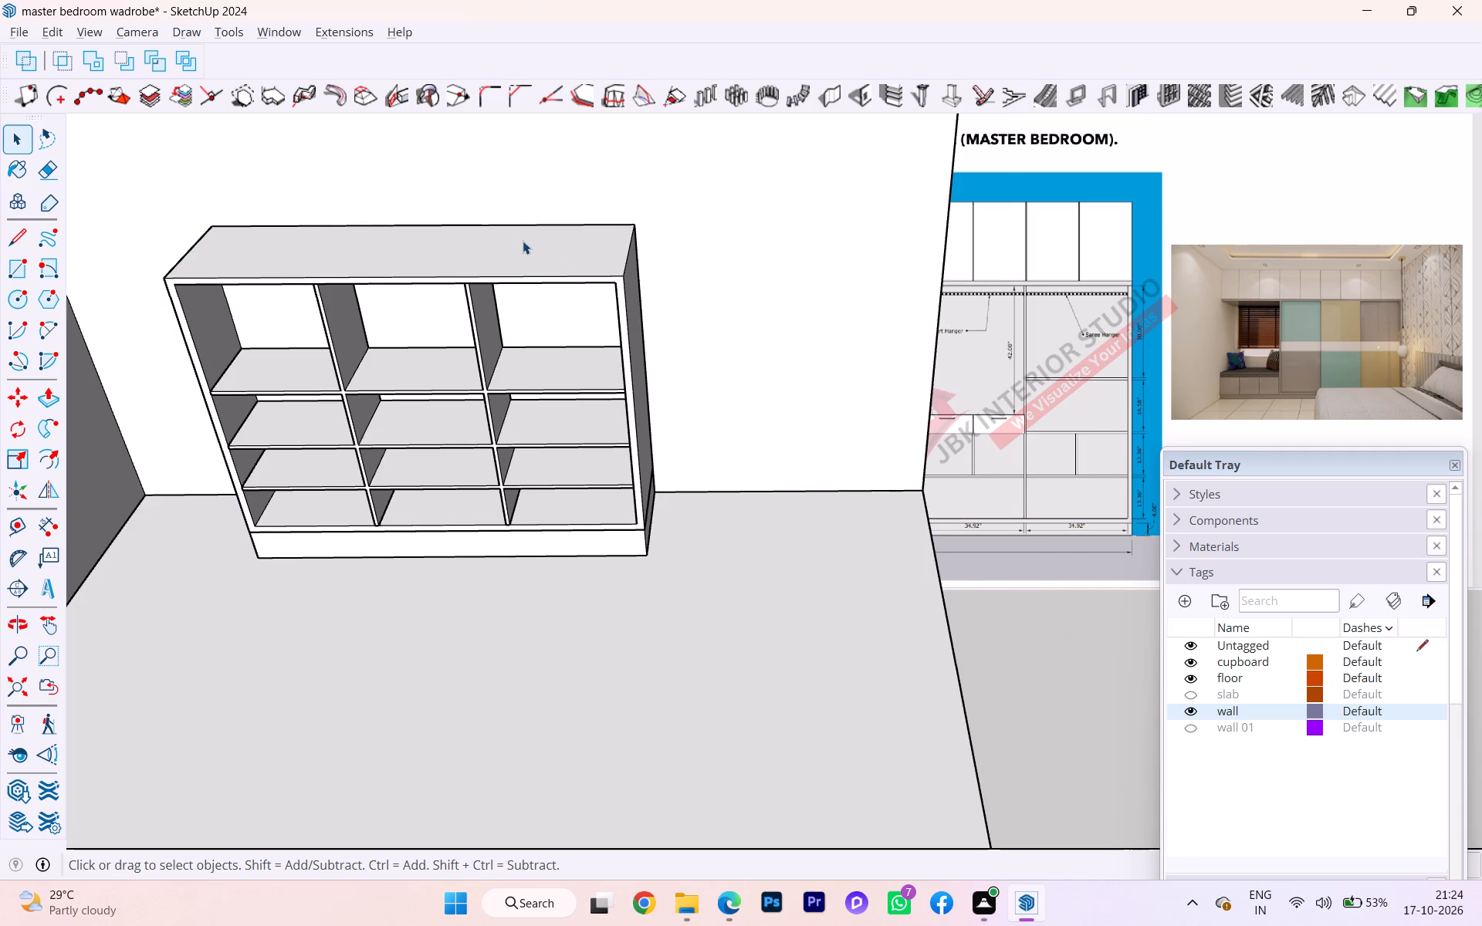
left_click(523, 242)
left_click(984, 590)
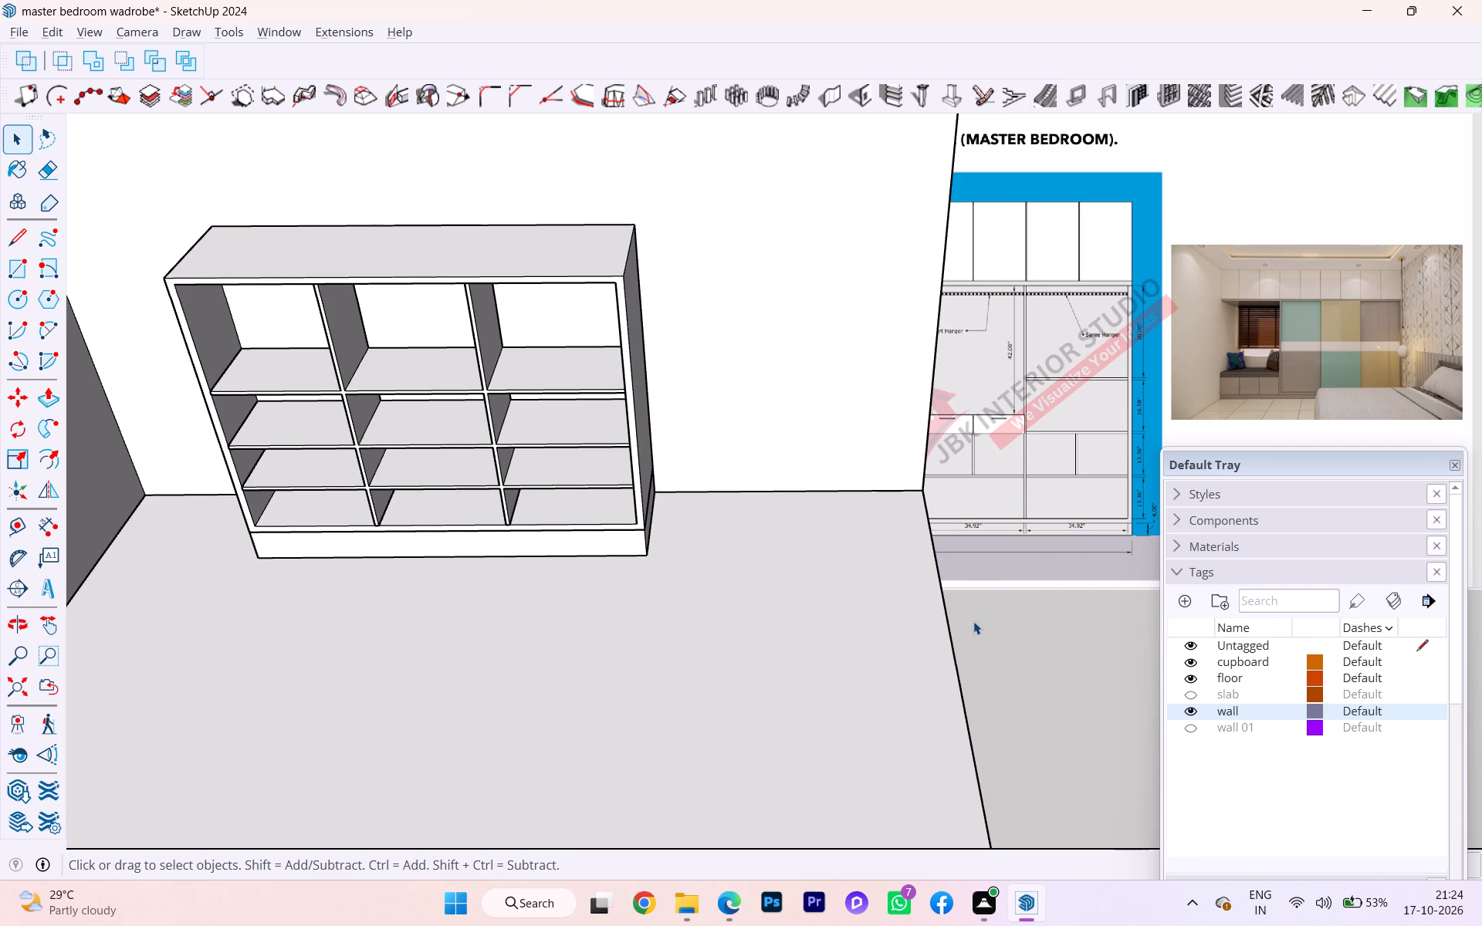
left_click(988, 631)
left_click(52, 24)
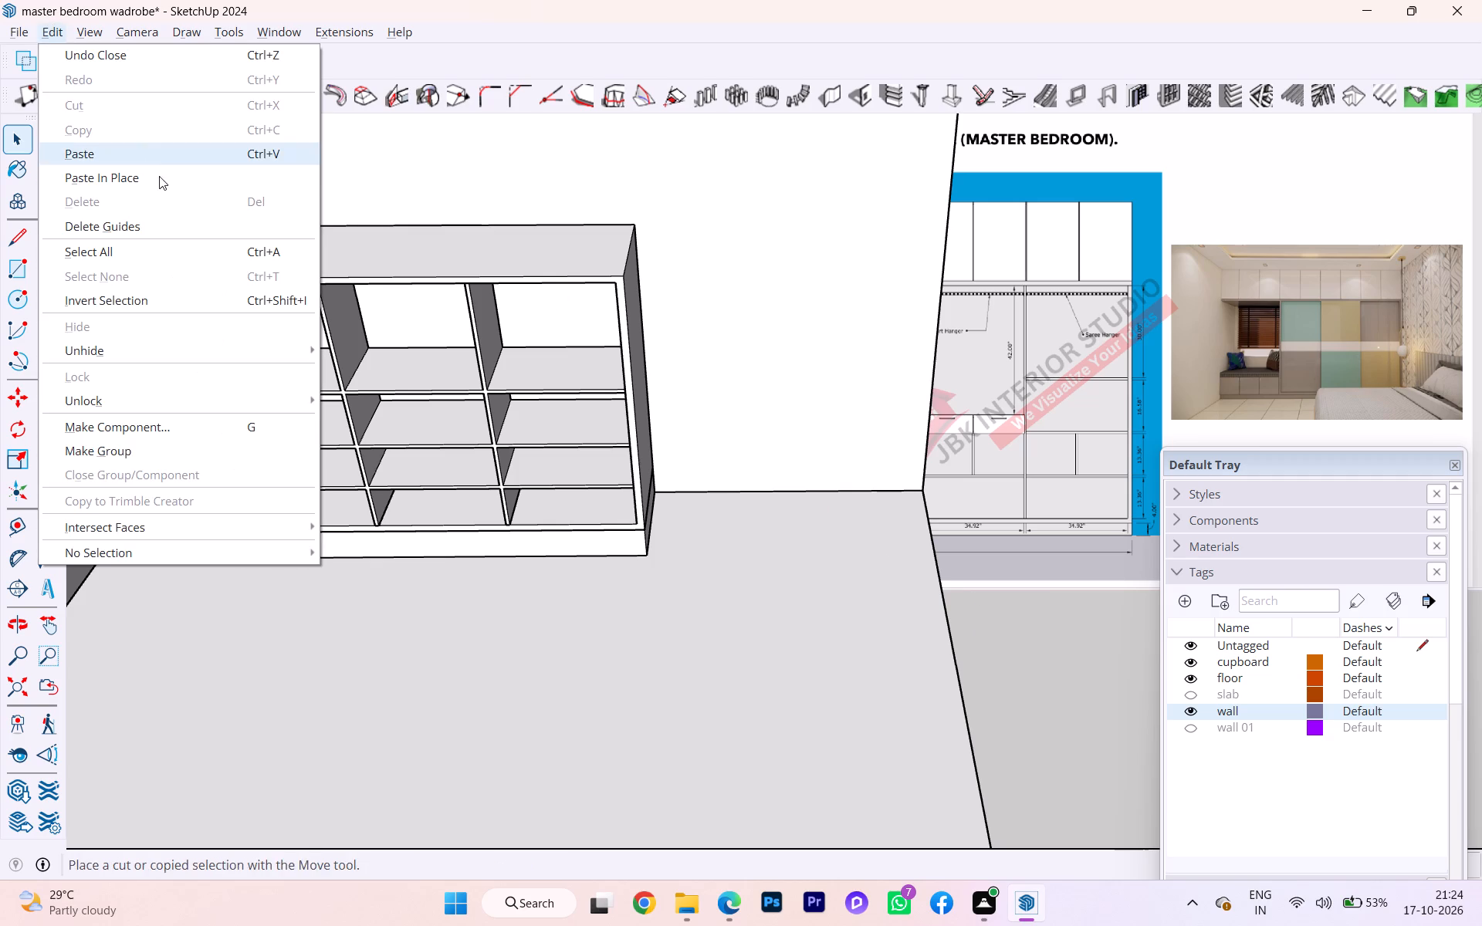
left_click(157, 179)
Make the pasted top face and its edges a separate group.
scroll(441, 250, "down", 3)
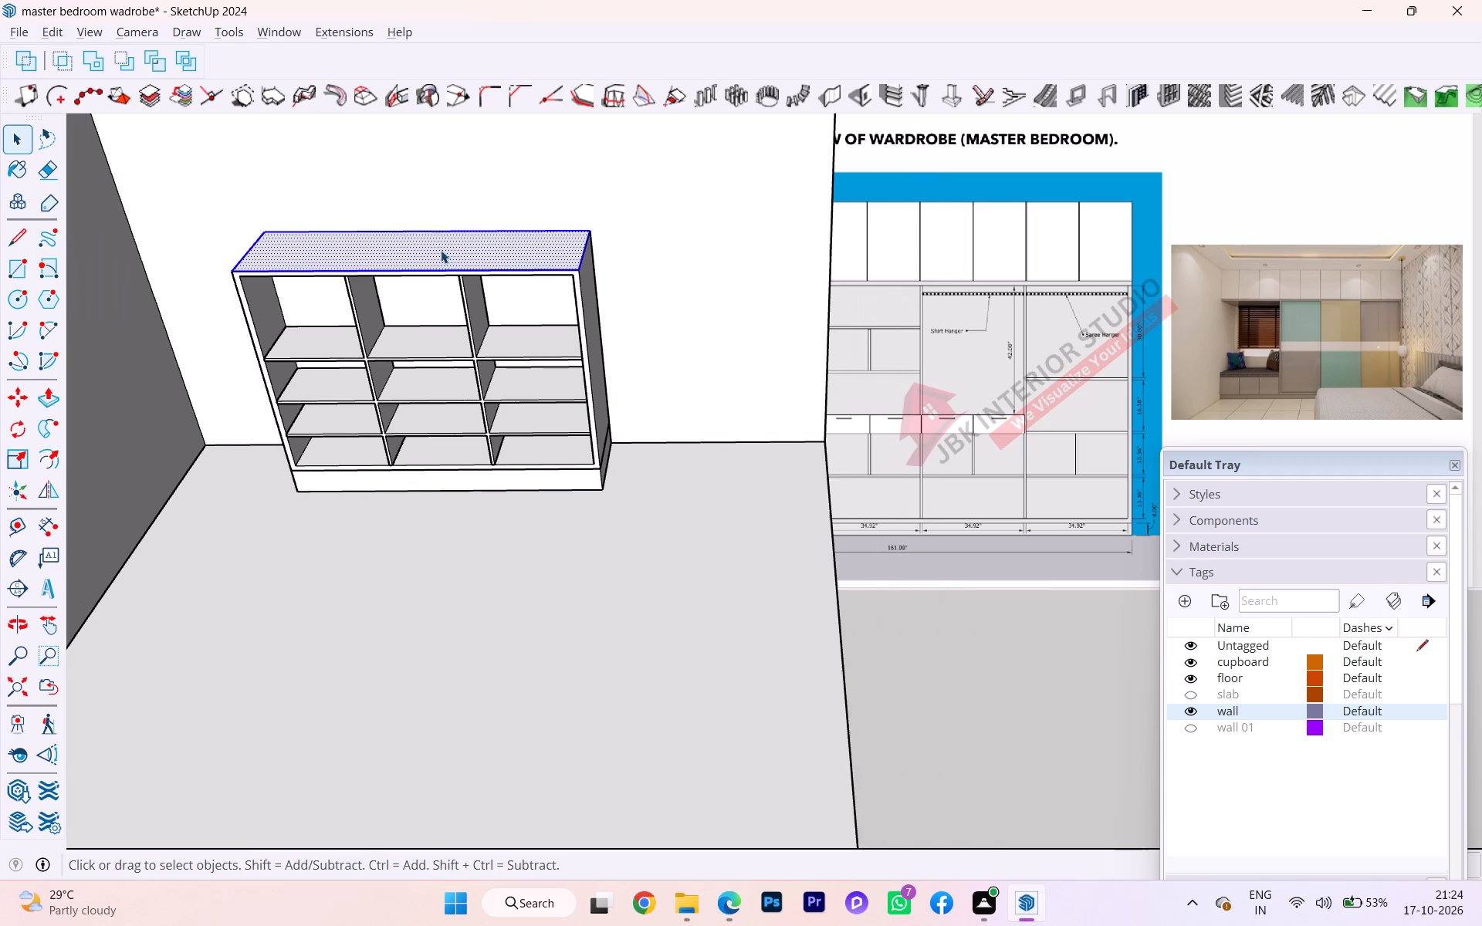
double_click(449, 241)
right_click(449, 241)
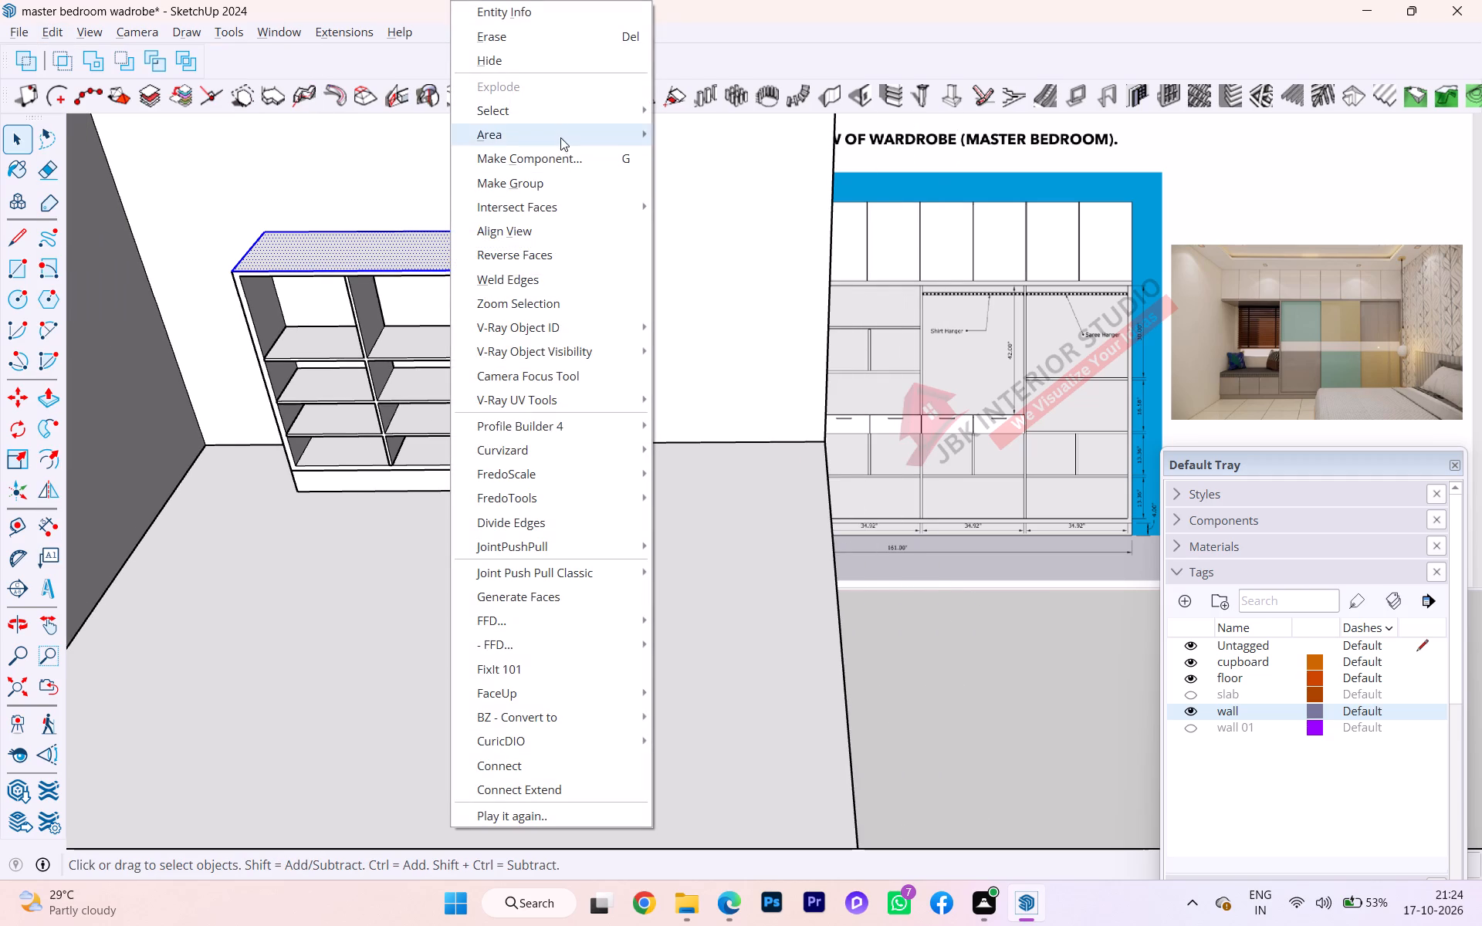
left_click(557, 187)
Extrude the carcass's top face upward by 2' to form the upper cabinet block.
double_click(433, 255)
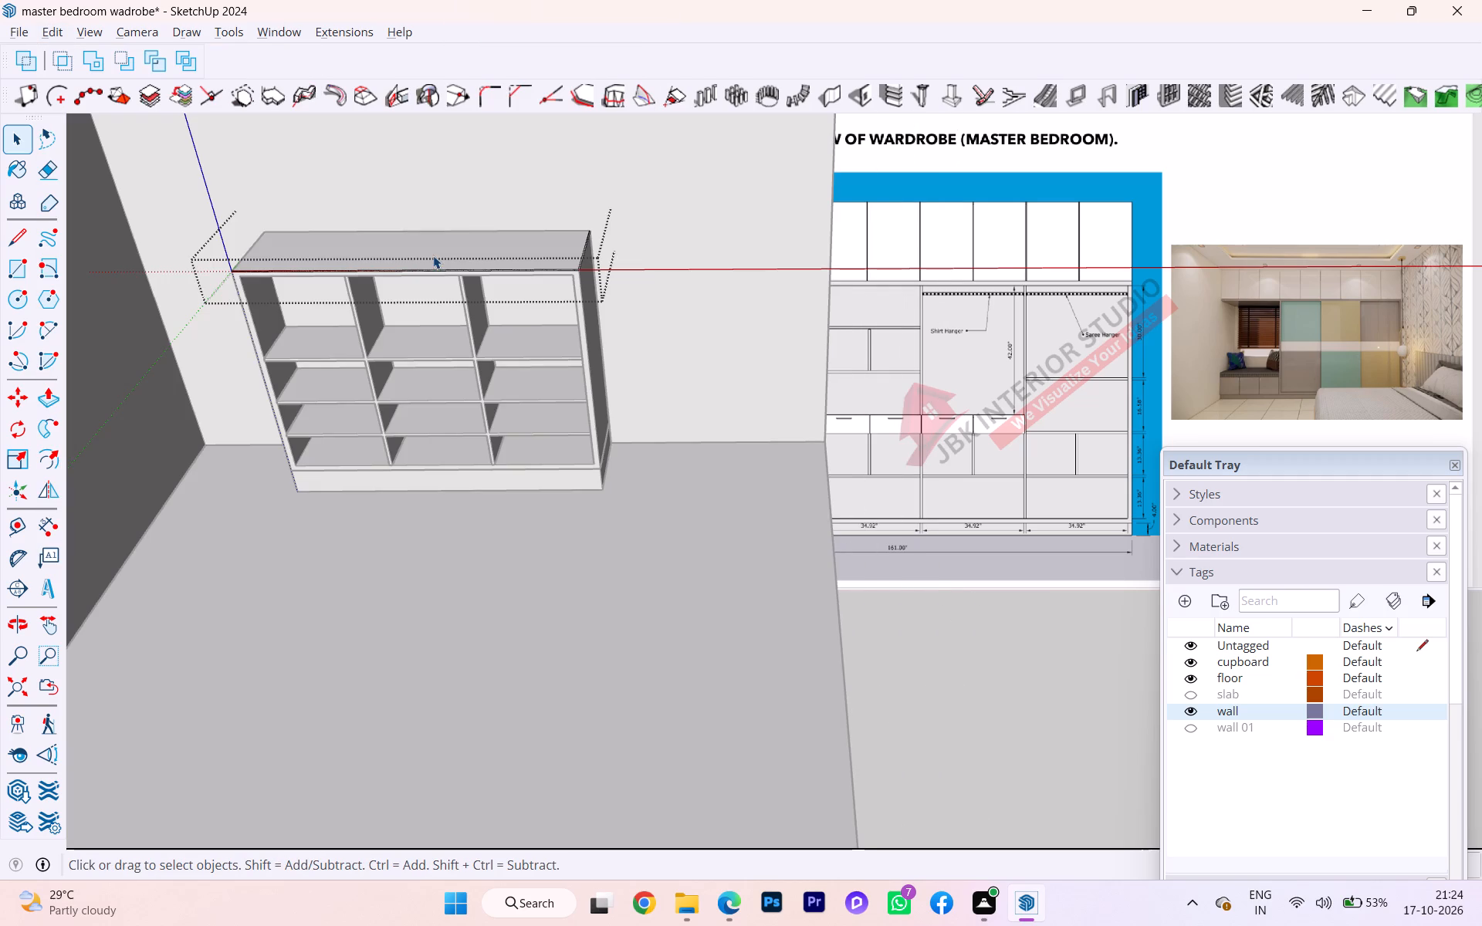
left_click(433, 253)
double_click(433, 253)
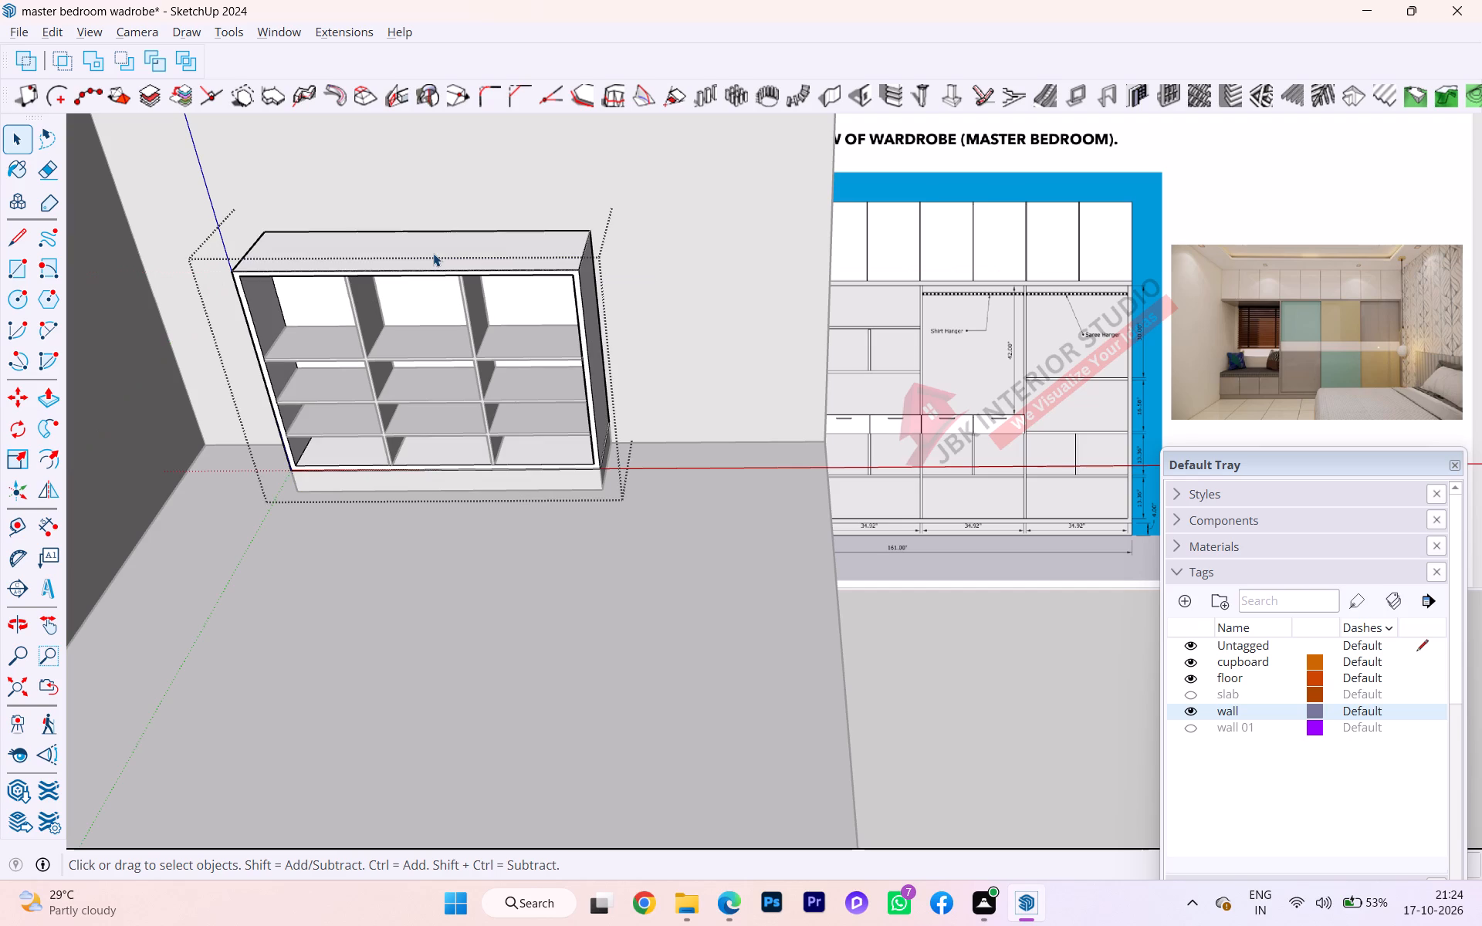
double_click(433, 253)
key("p")
left_click(433, 253)
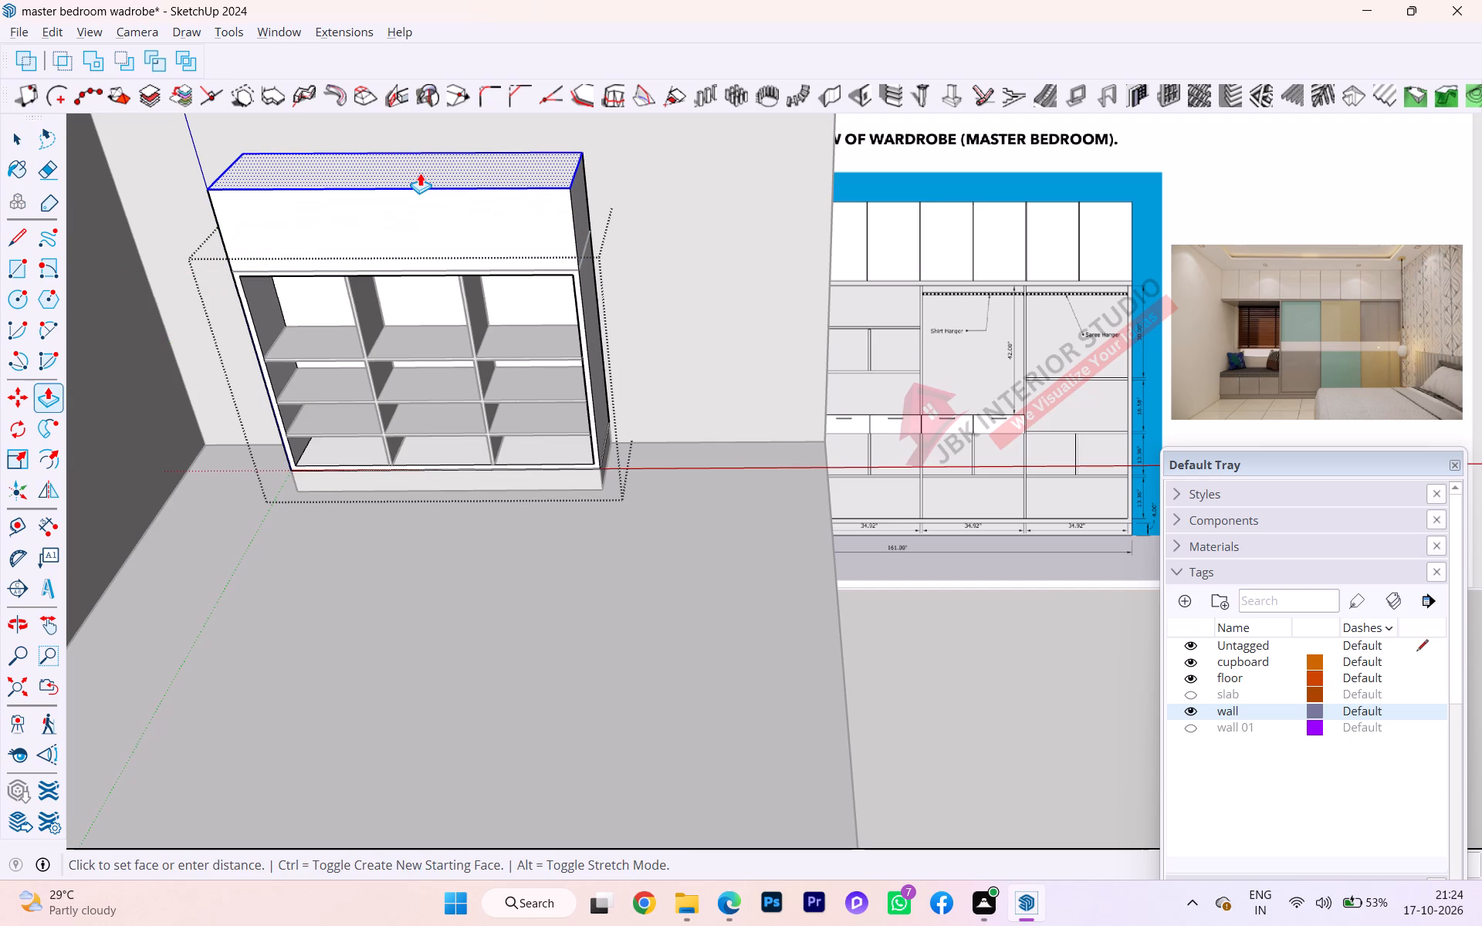
type("2'")
key("Return")
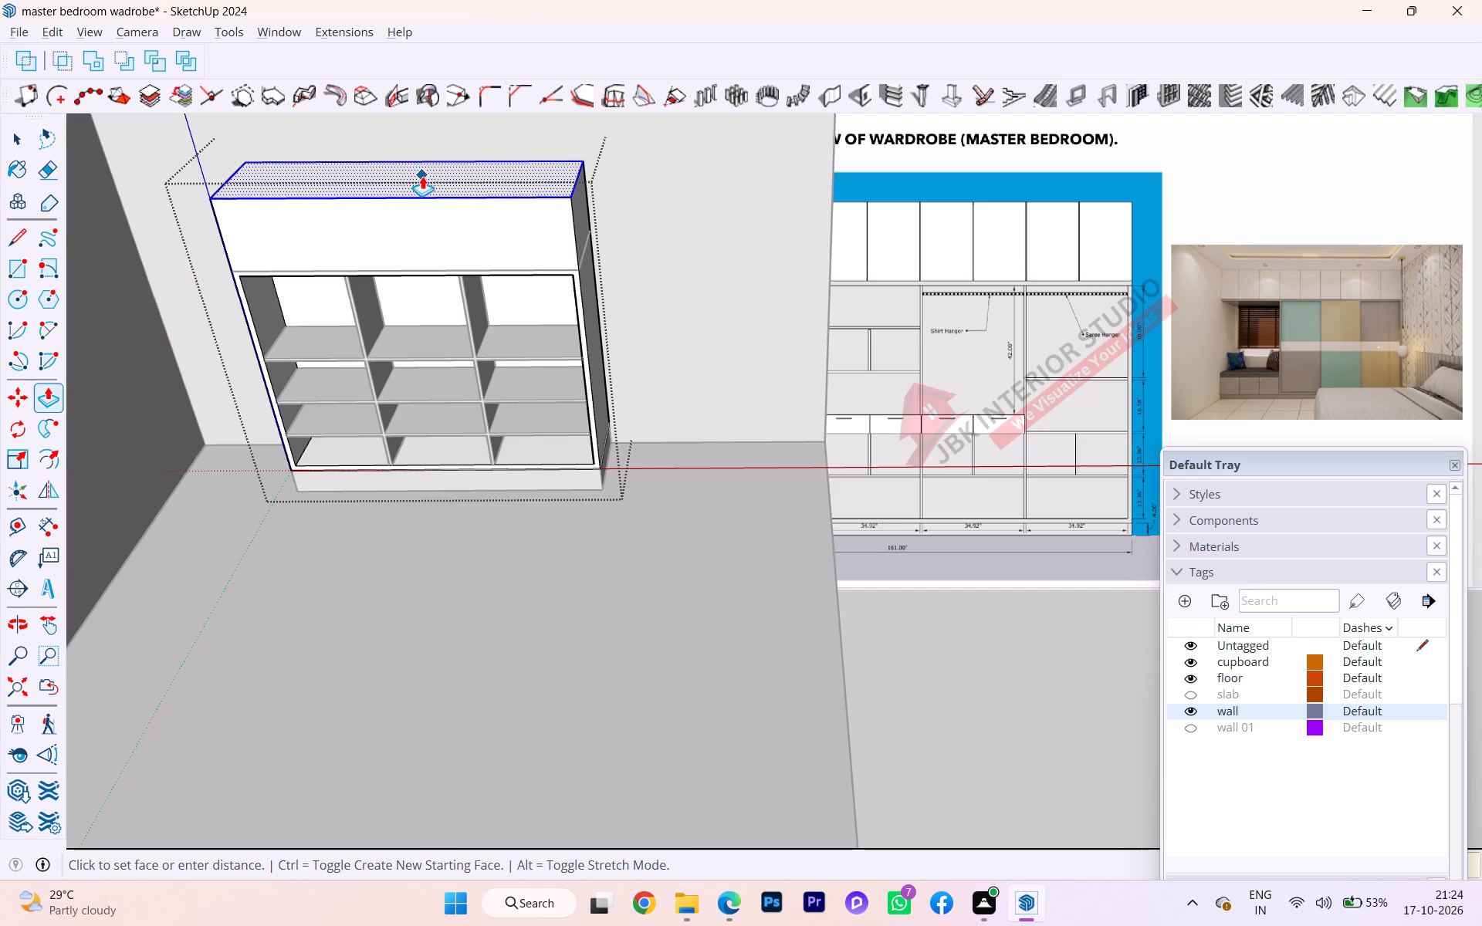
Hide the wall tag to expose the wardrobe's outer side panel.
scroll(342, 248, "down", 1)
scroll(268, 306, "down", 3)
middle_click_drag(271, 310, 442, 303)
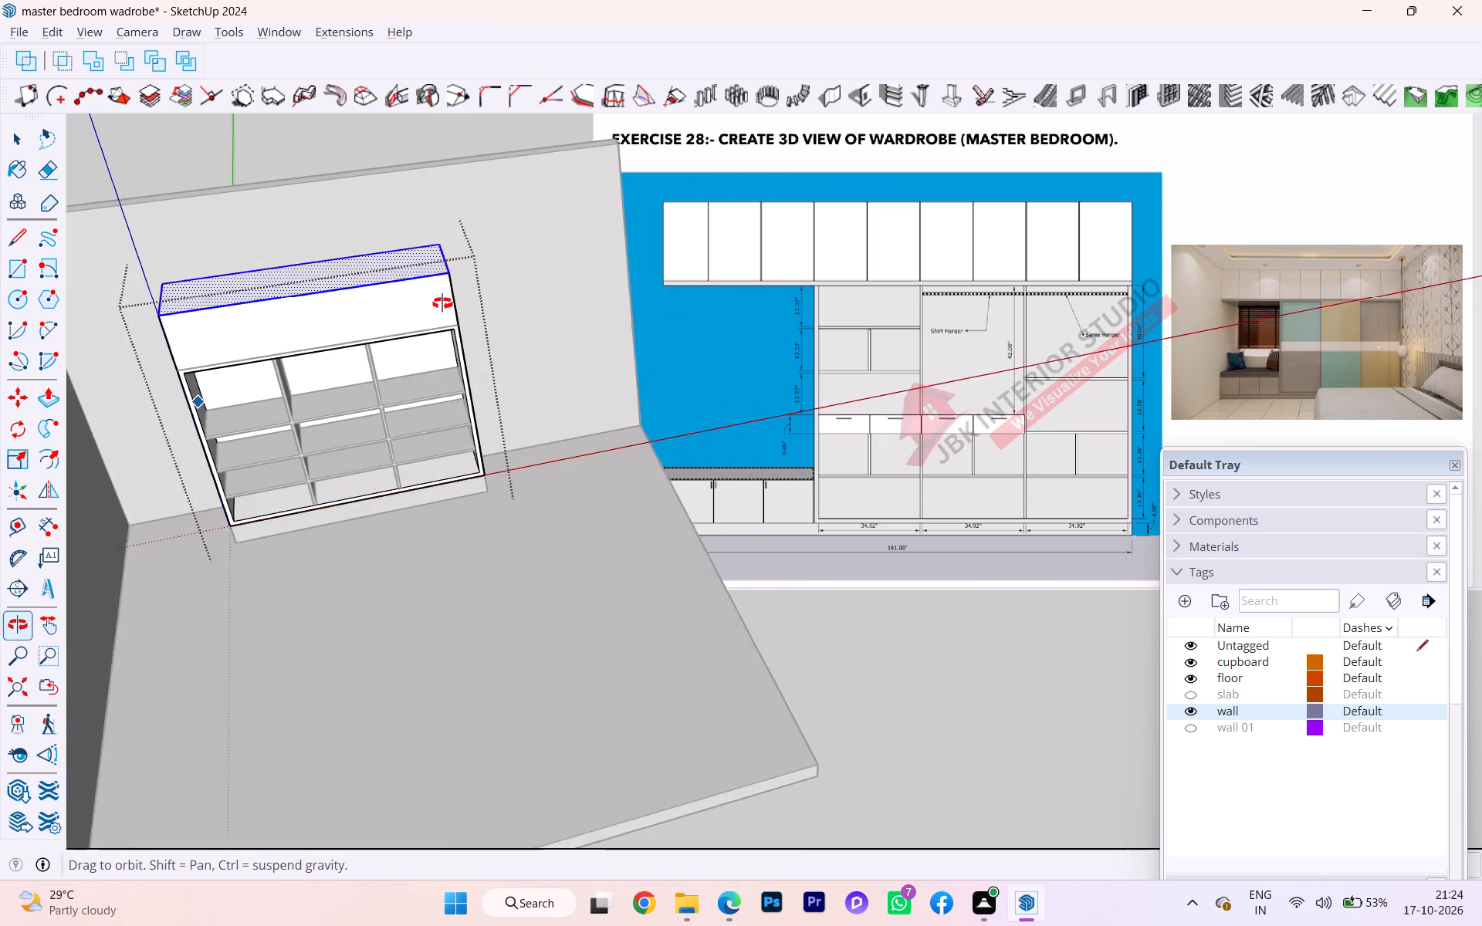
middle_click_drag(442, 303, 484, 296)
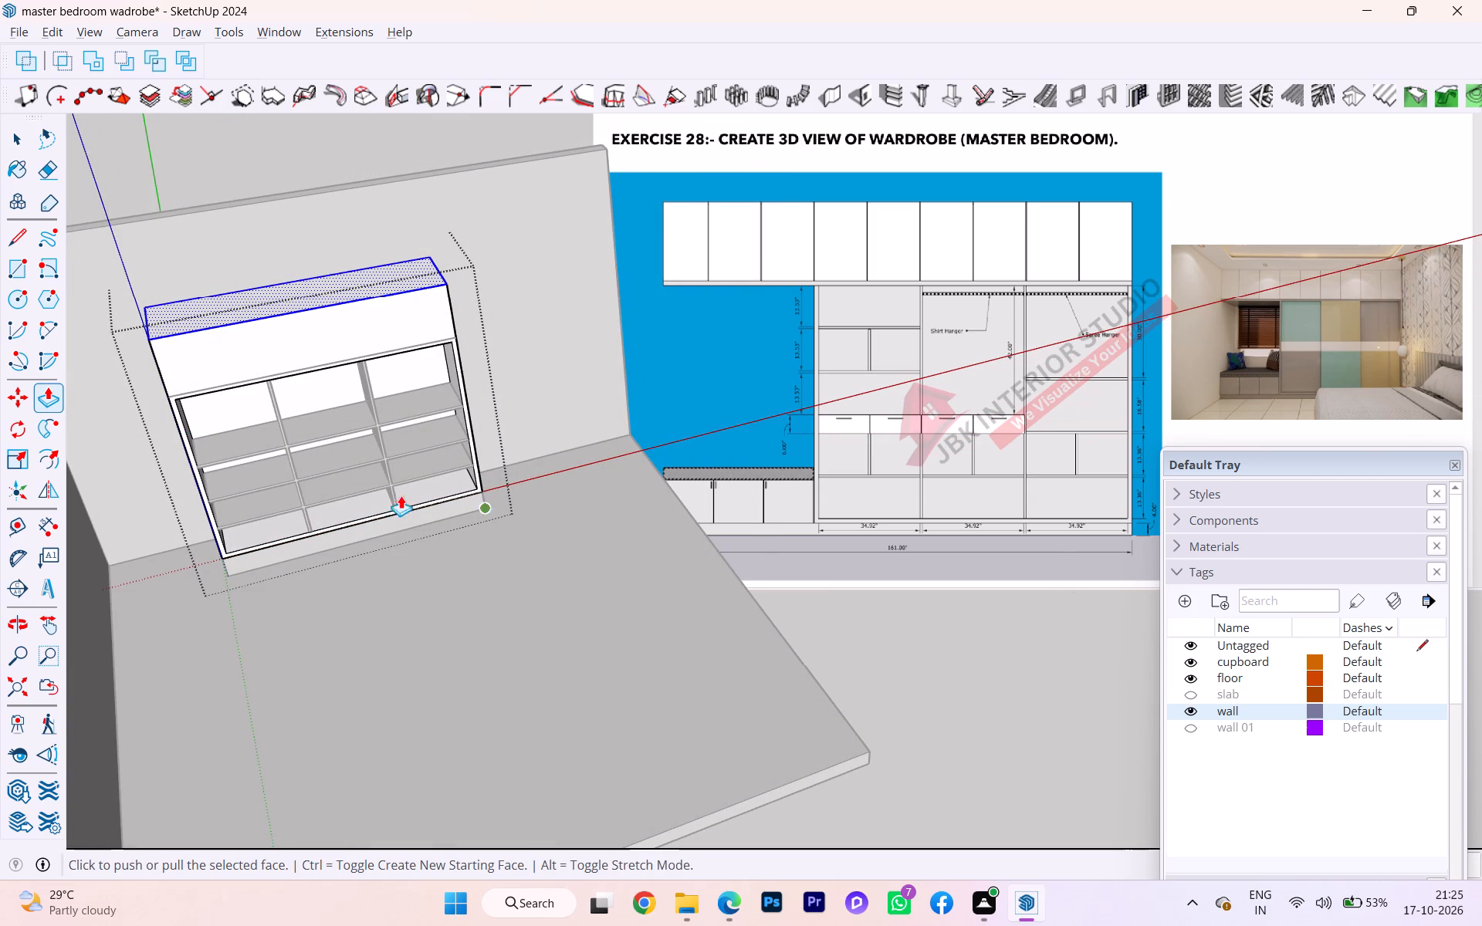
scroll(146, 396, "up", 2)
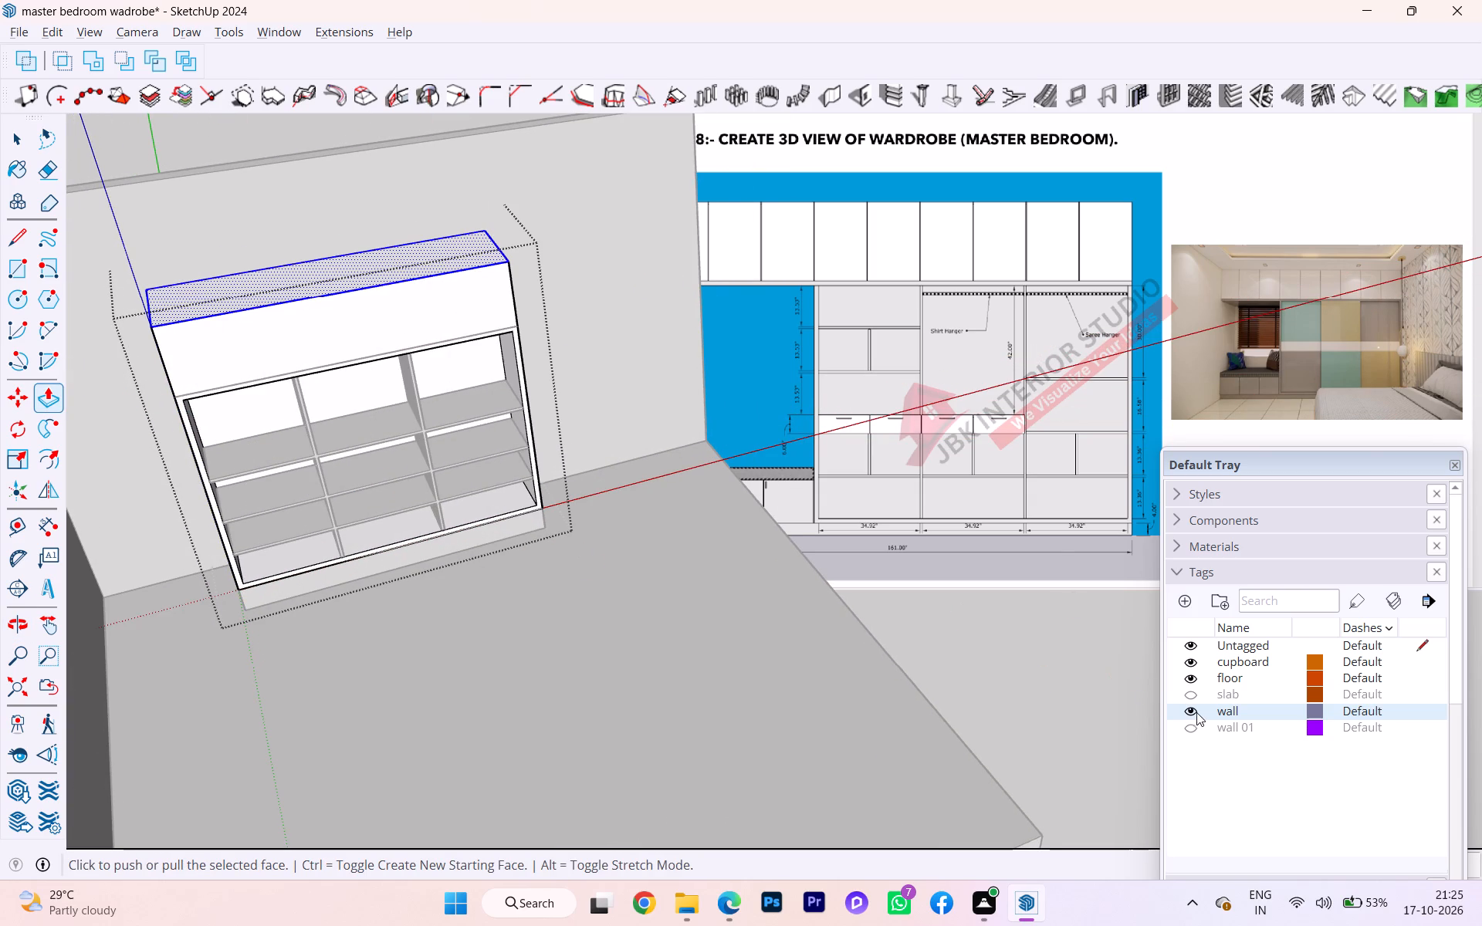
left_click(1189, 712)
middle_click_drag(533, 548, 895, 353)
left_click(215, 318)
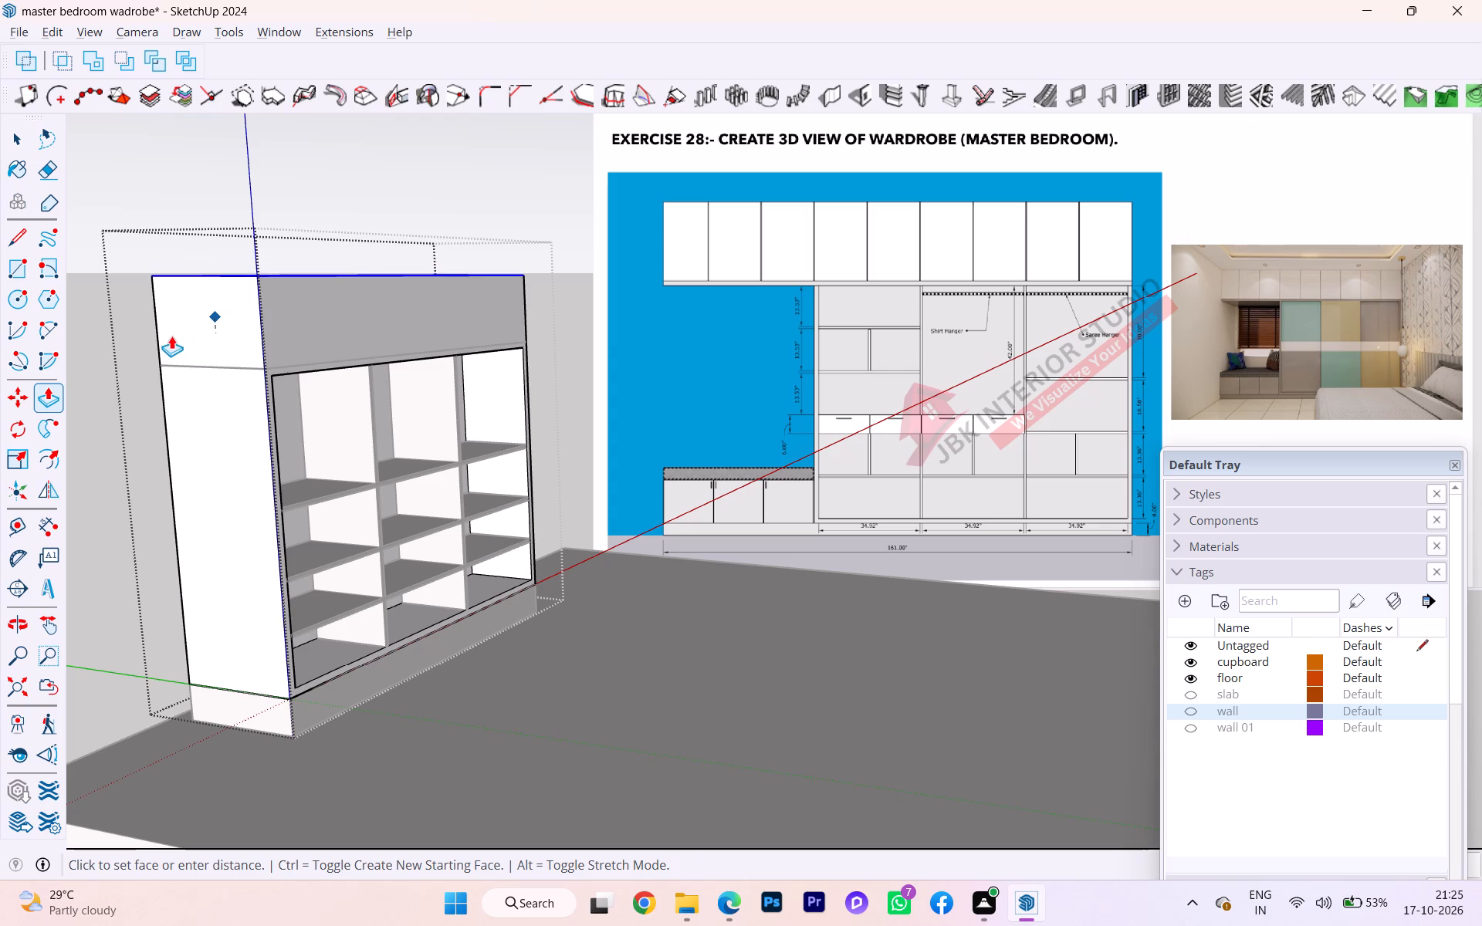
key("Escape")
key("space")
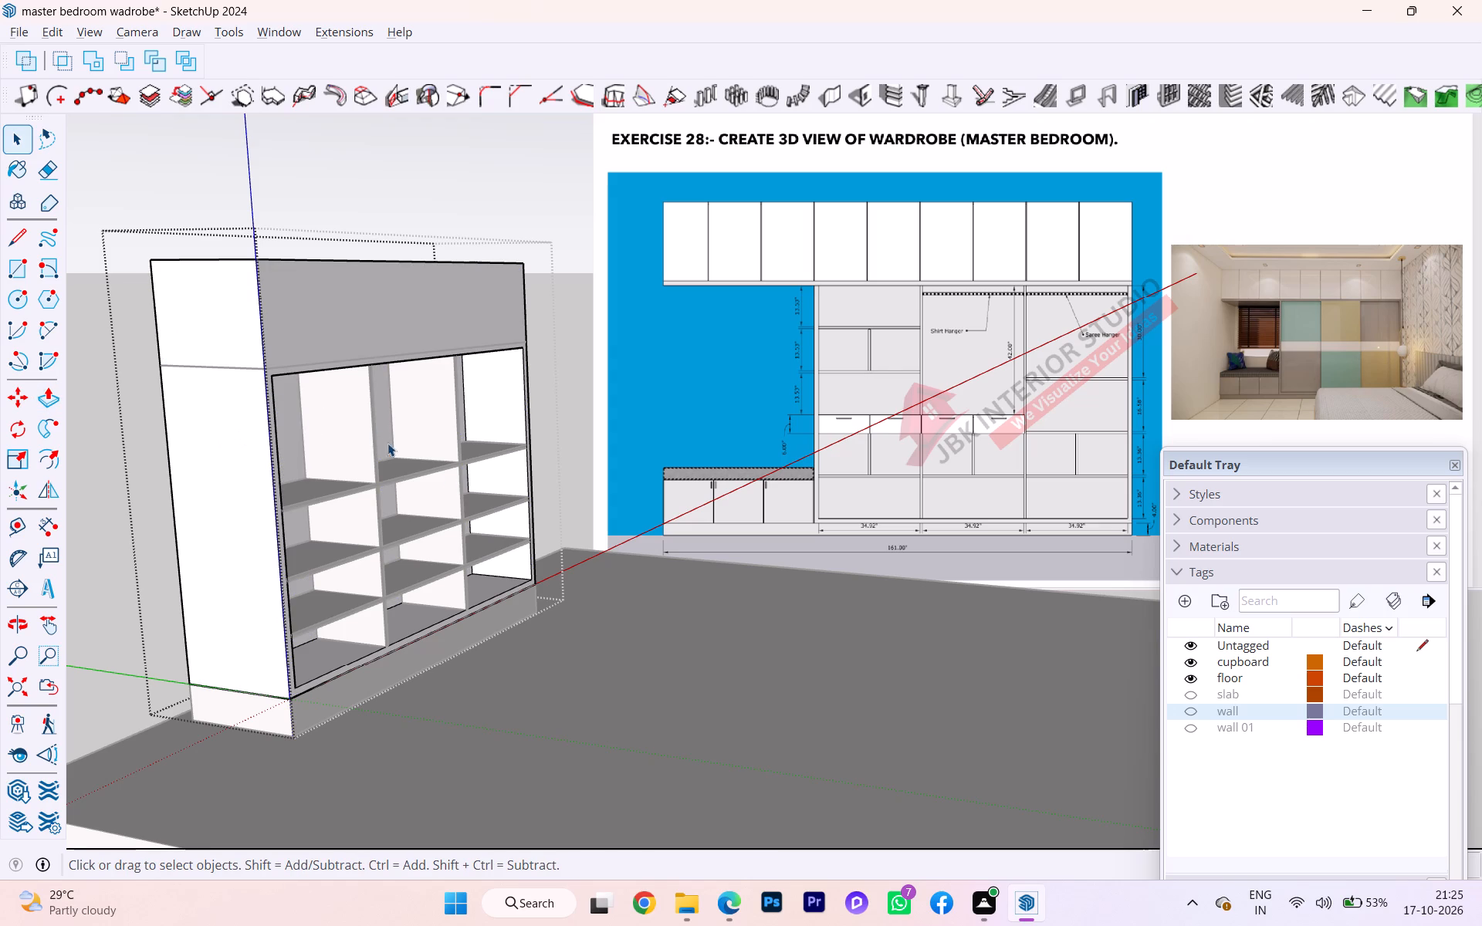
Split the wardrobe's side face with a line from back edge to front edge at the base of the upper block.
left_click(123, 620)
double_click(202, 474)
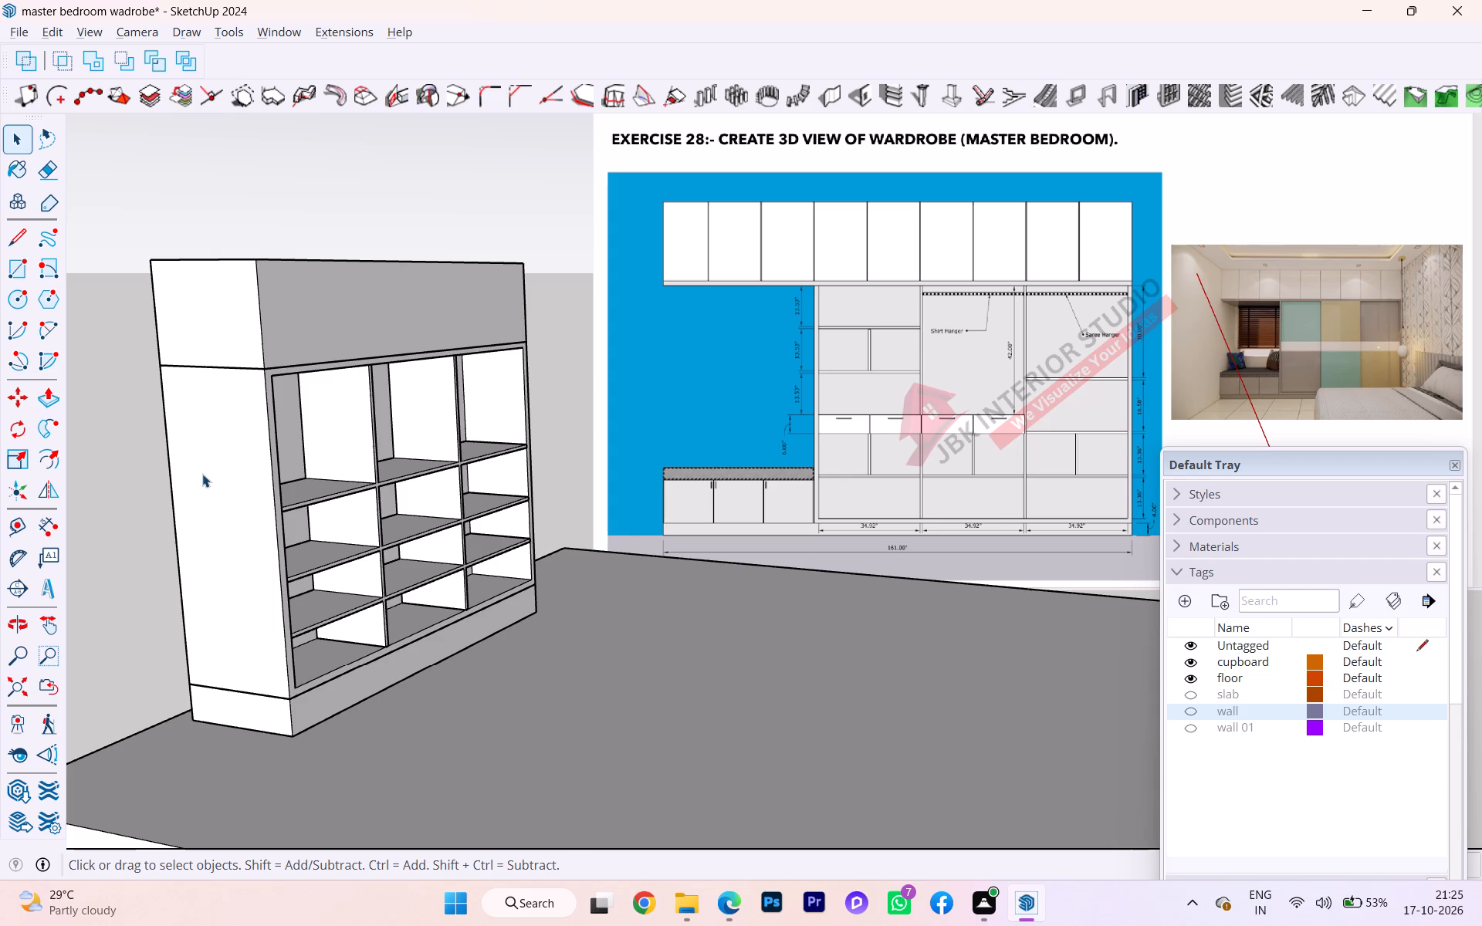
key("l")
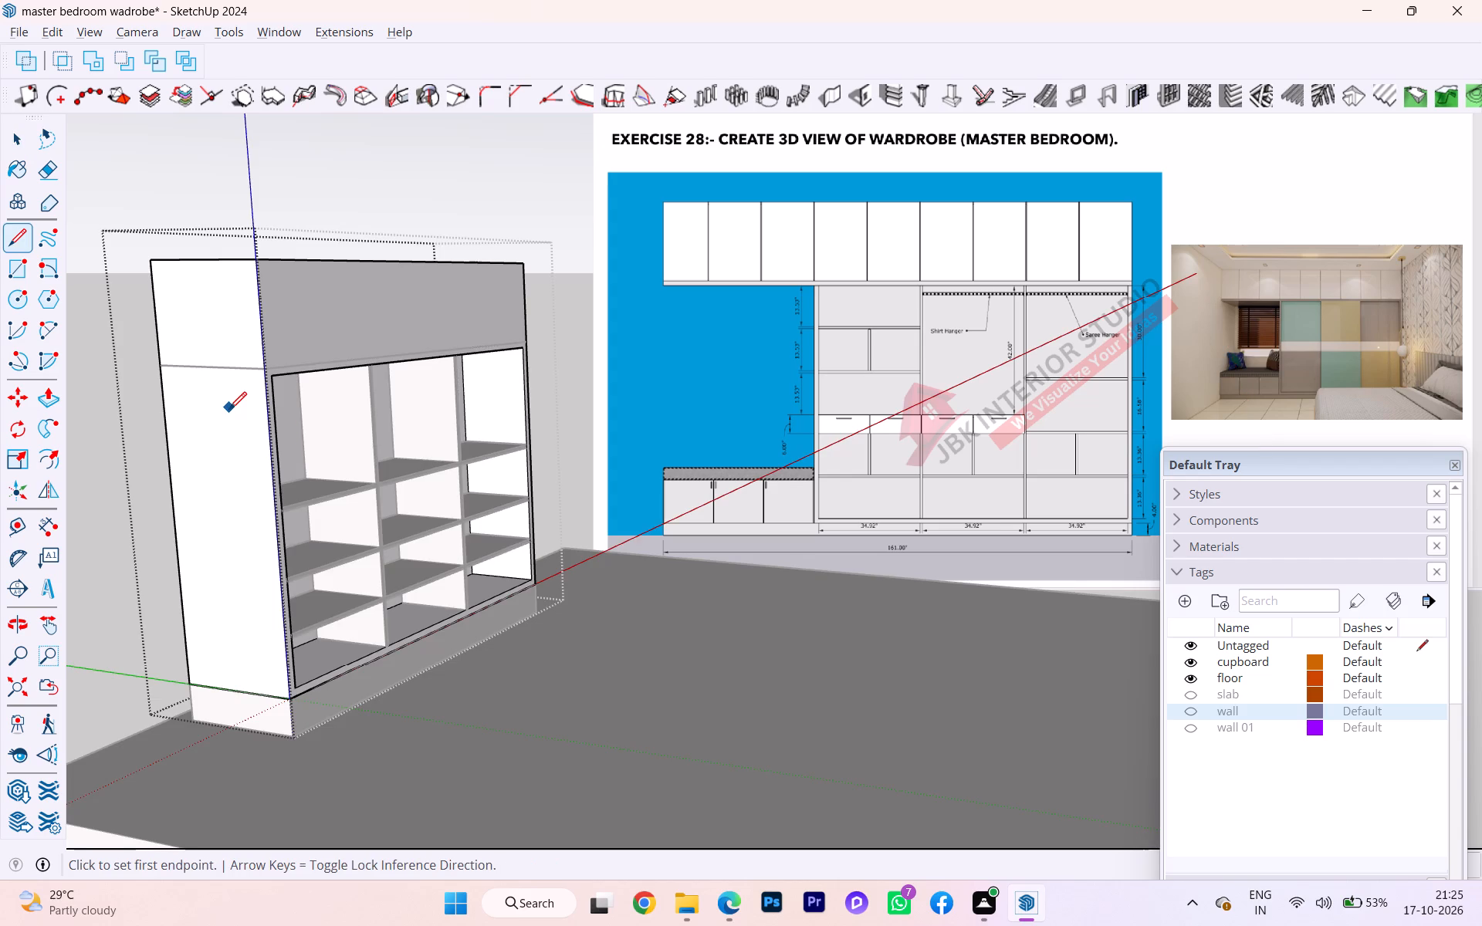
key("Return")
left_click(156, 366)
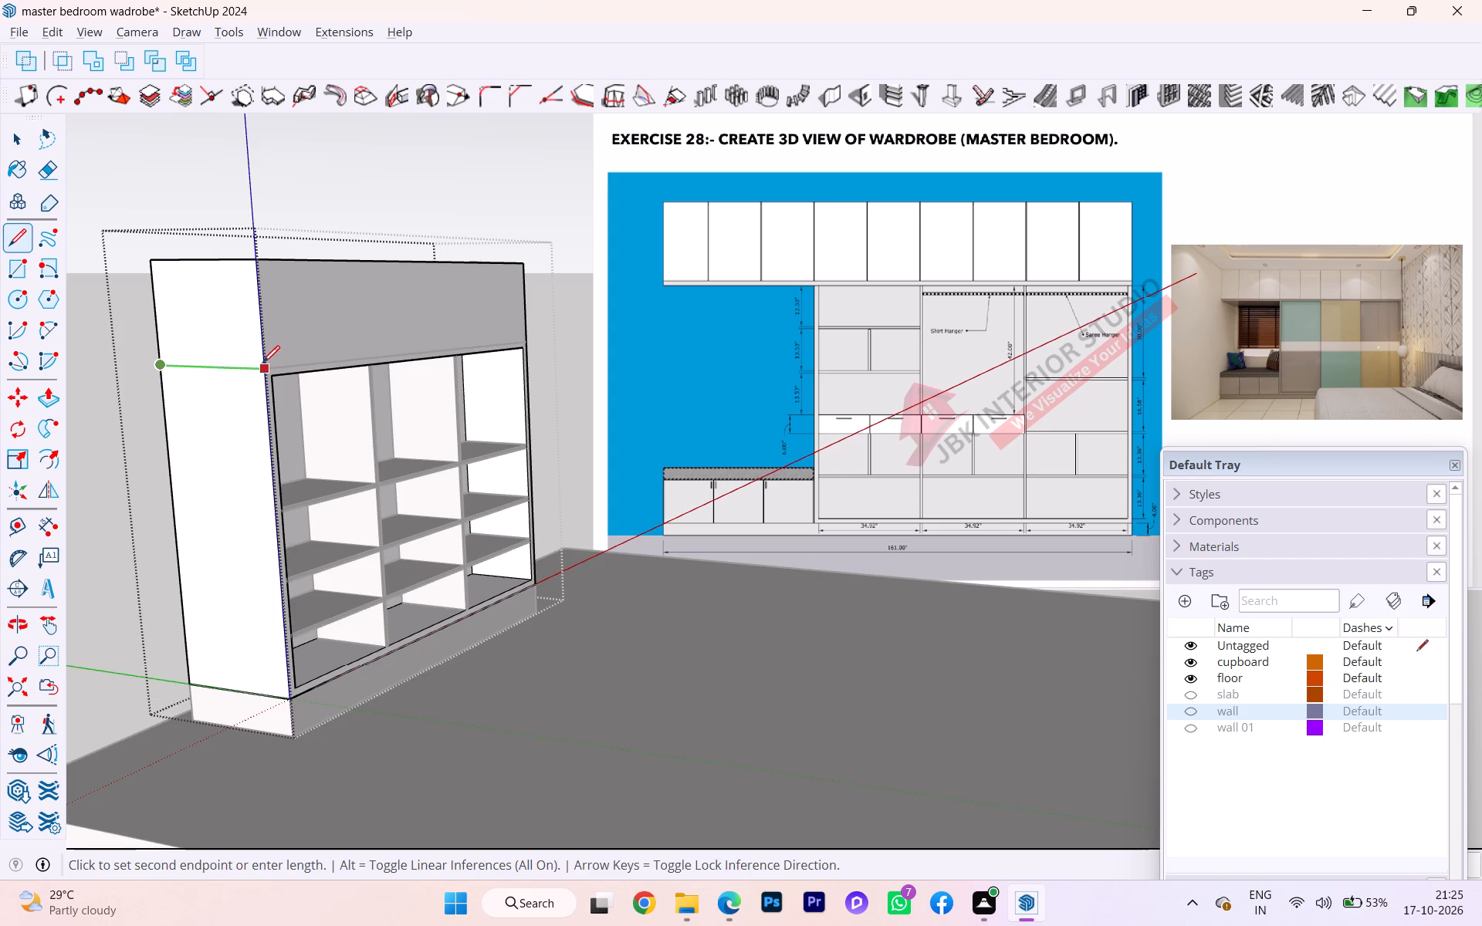
scroll(262, 367, "down", 1)
scroll(262, 367, "up", 3)
left_click(262, 367)
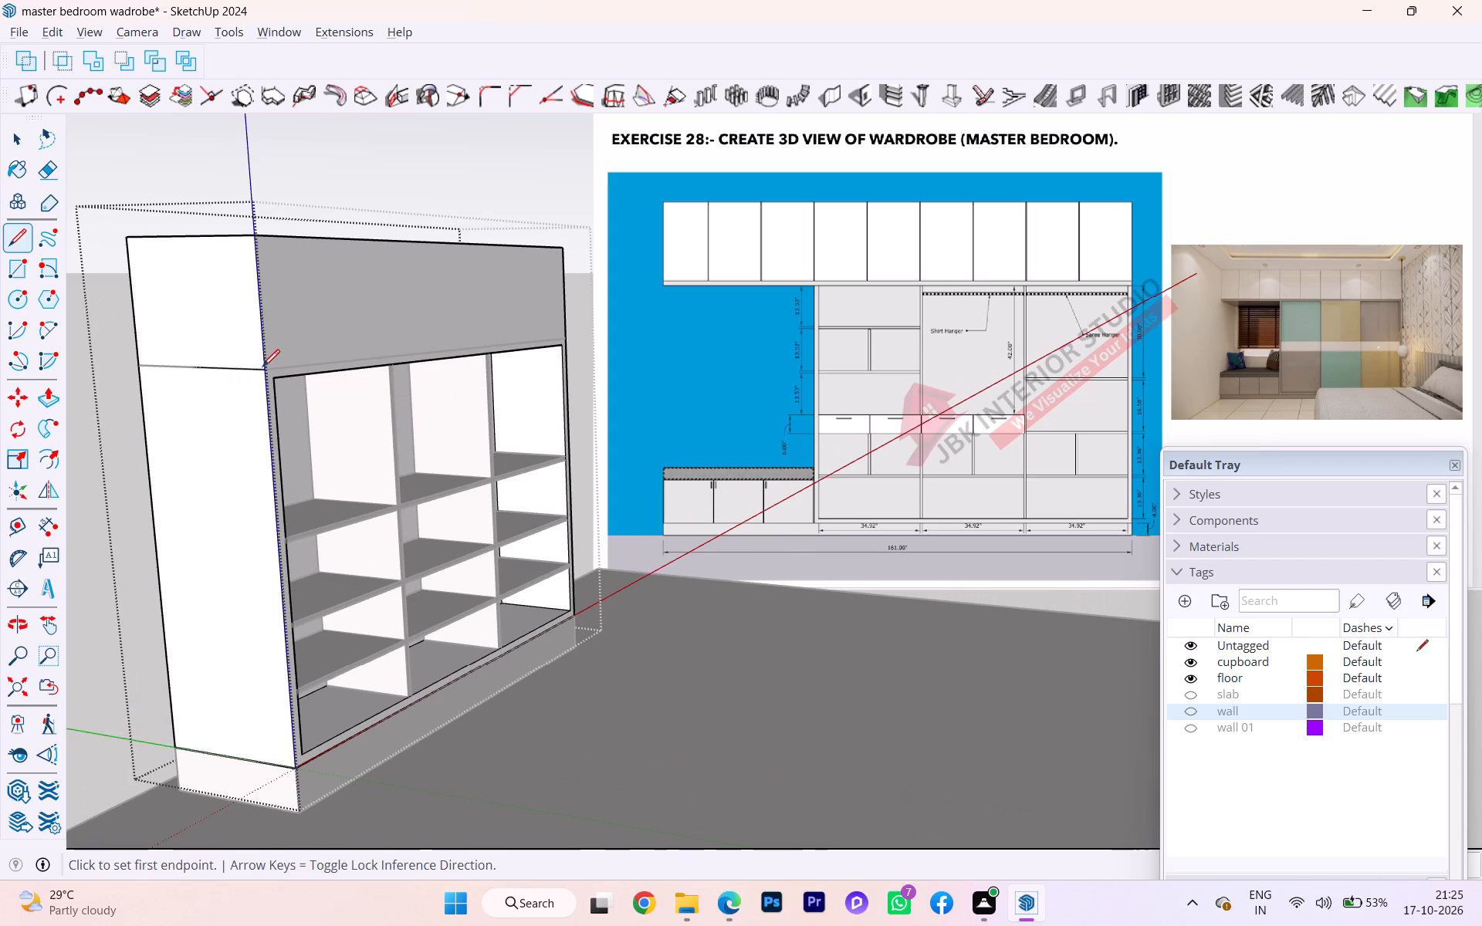
key("Escape")
key("space")
Extrude the upper block's side face sideways past the carcass to the outer edge of the floor slab.
left_click(232, 325)
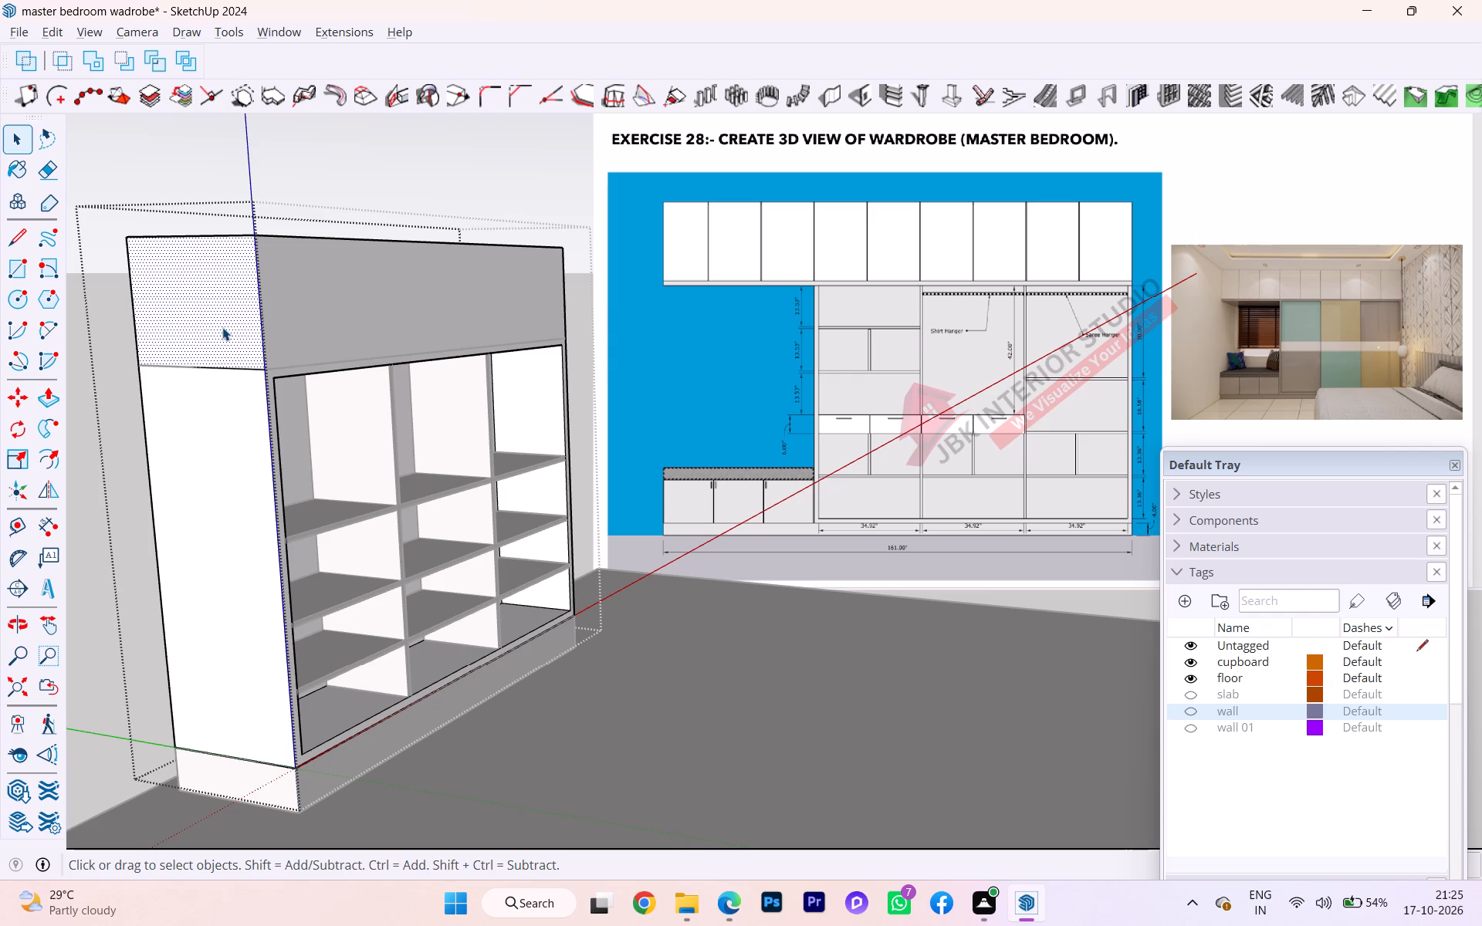
key("p")
left_click(222, 330)
scroll(238, 336, "down", 2)
scroll(266, 334, "up", 1)
scroll(267, 334, "down", 1)
scroll(268, 334, "up", 1)
scroll(290, 326, "down", 2)
scroll(290, 326, "up", 1)
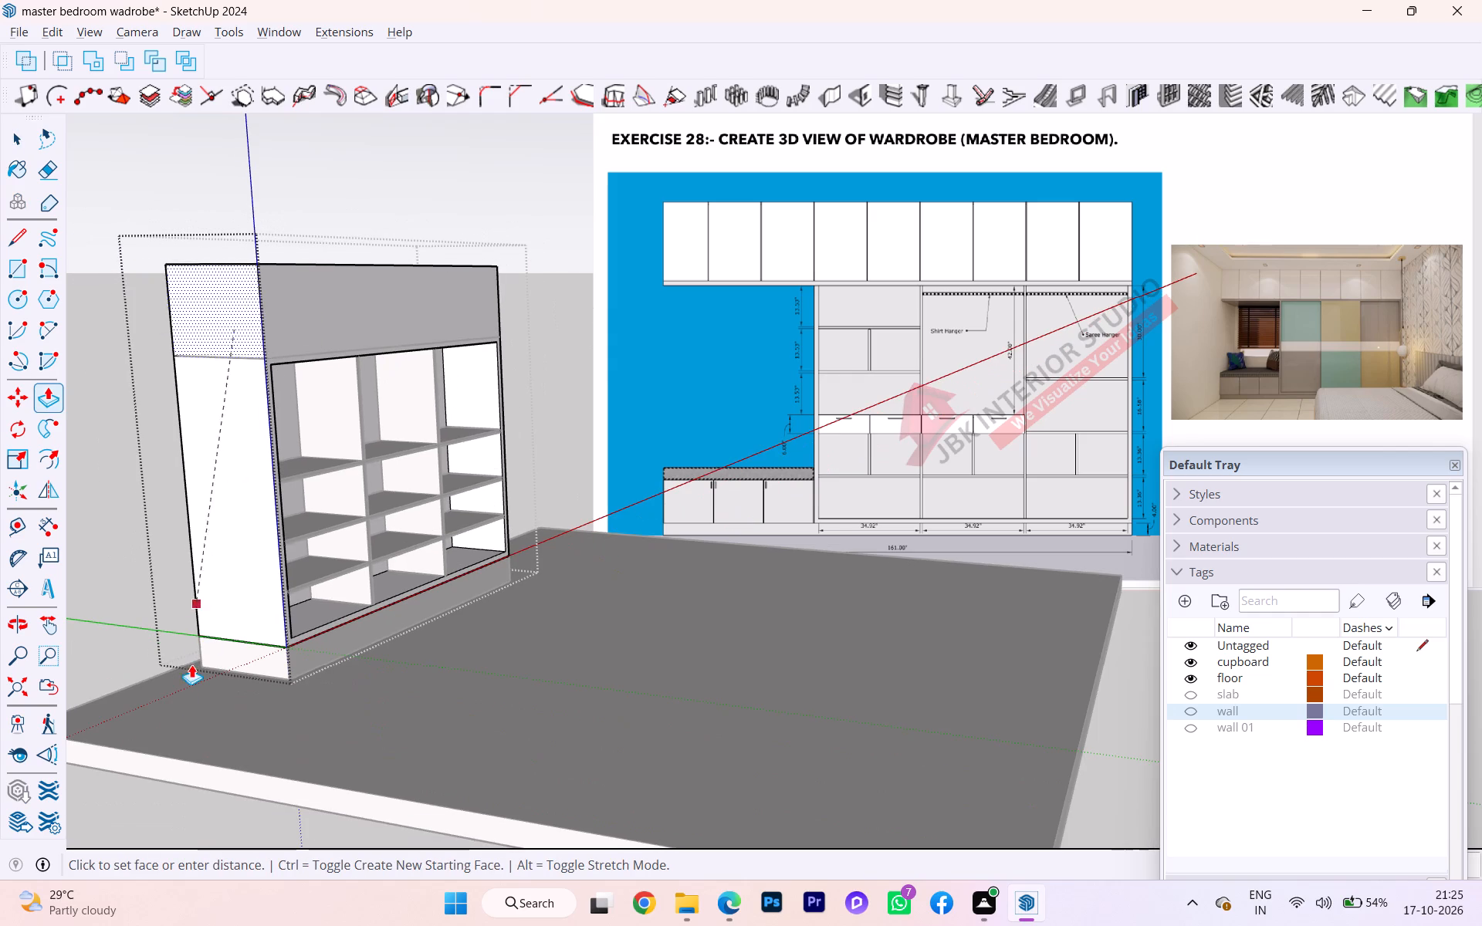
left_click(173, 755)
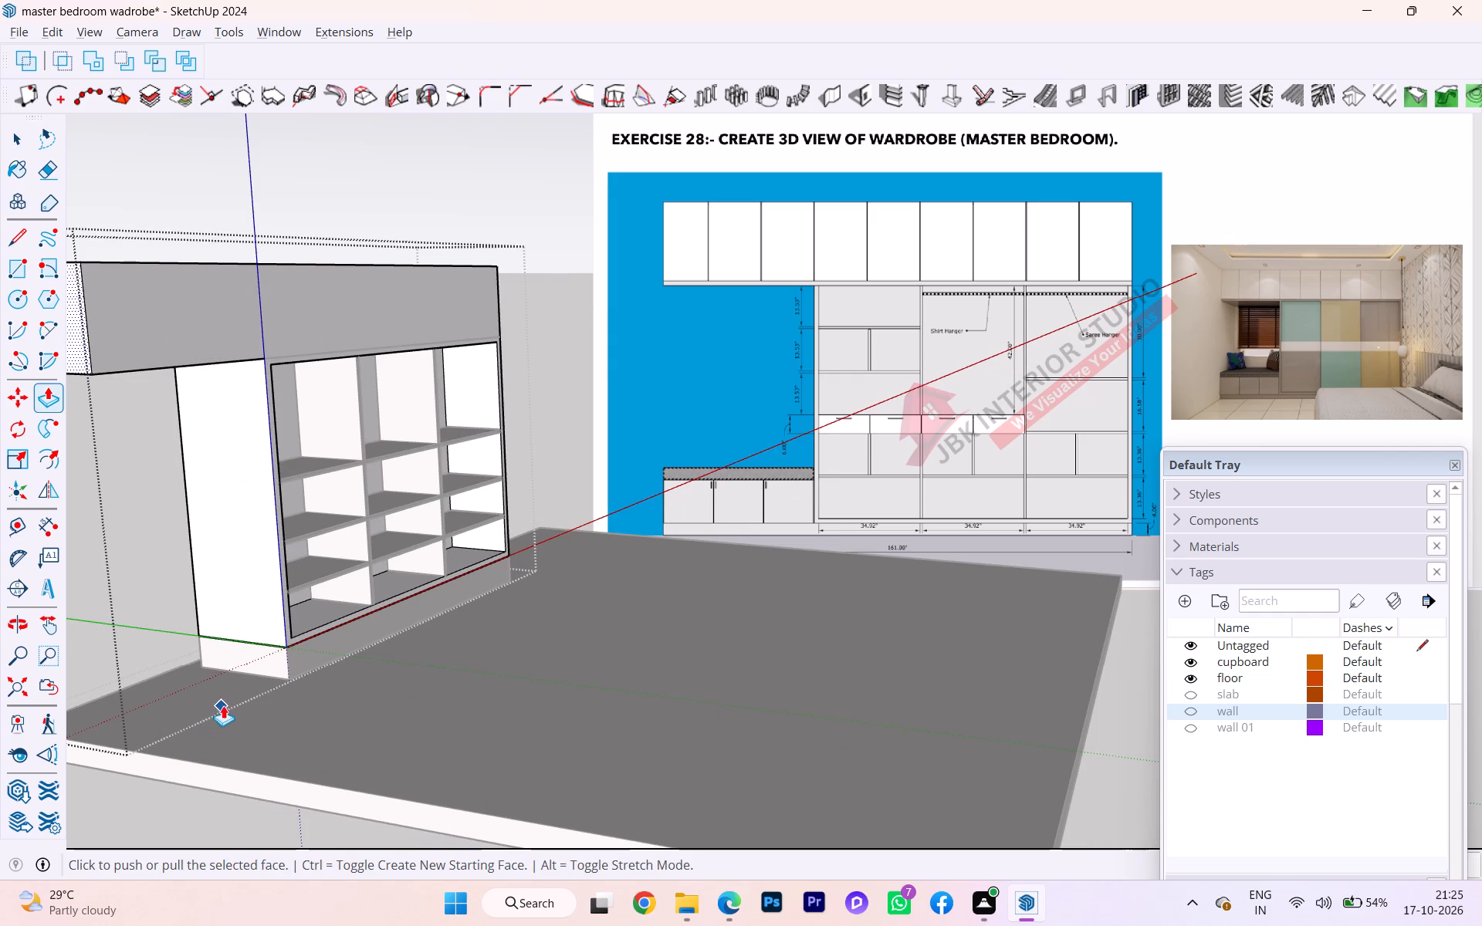
key("space")
scroll(344, 673, "down", 3)
left_click(236, 780)
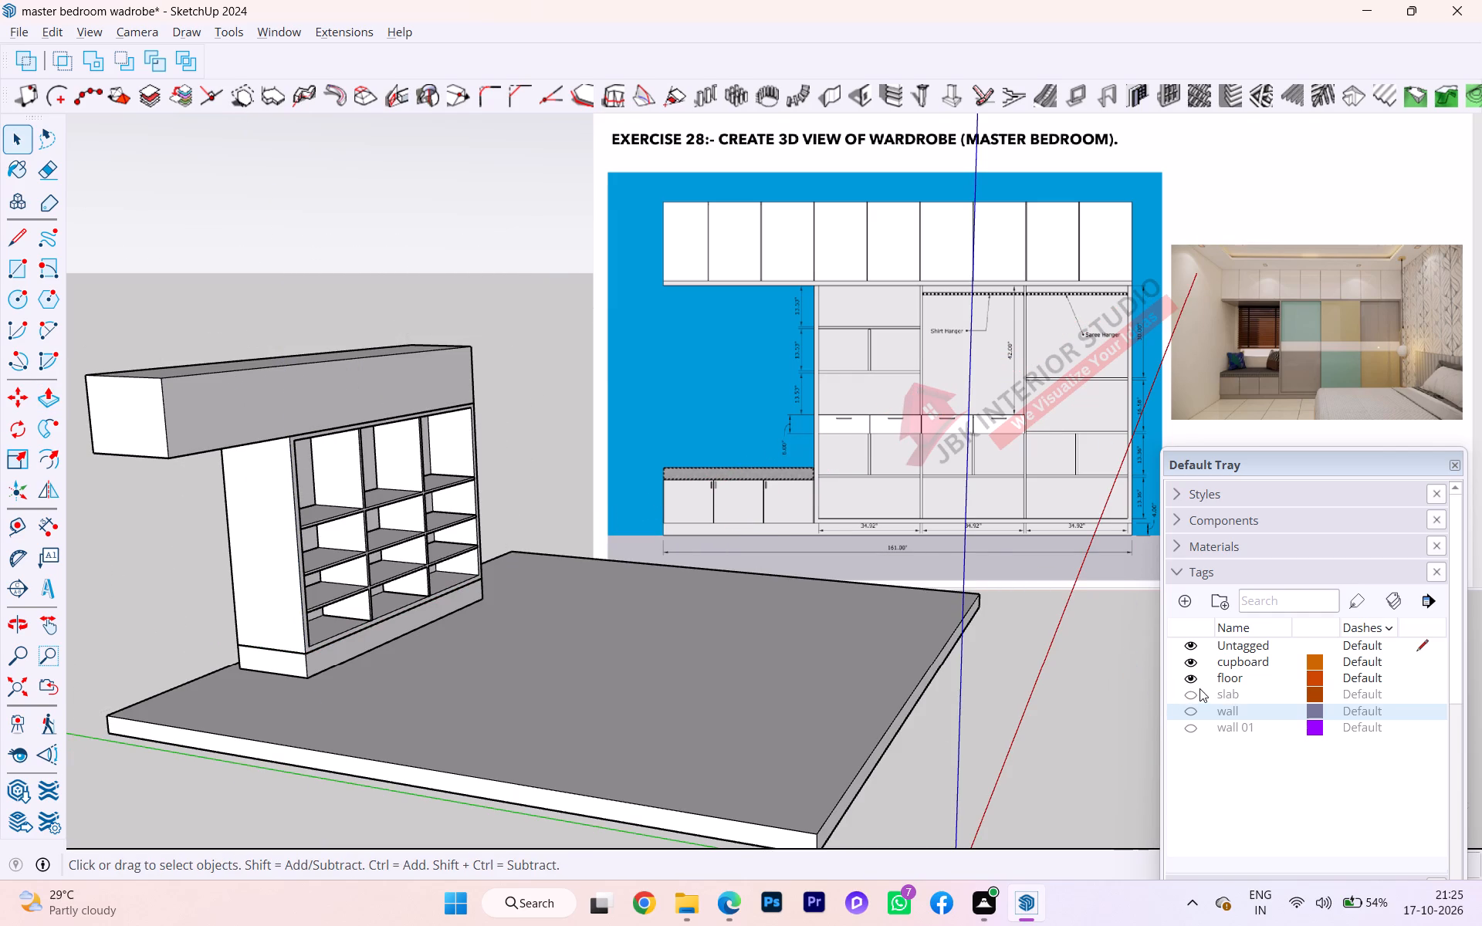
Make the wall tag visible again.
left_click(1187, 713)
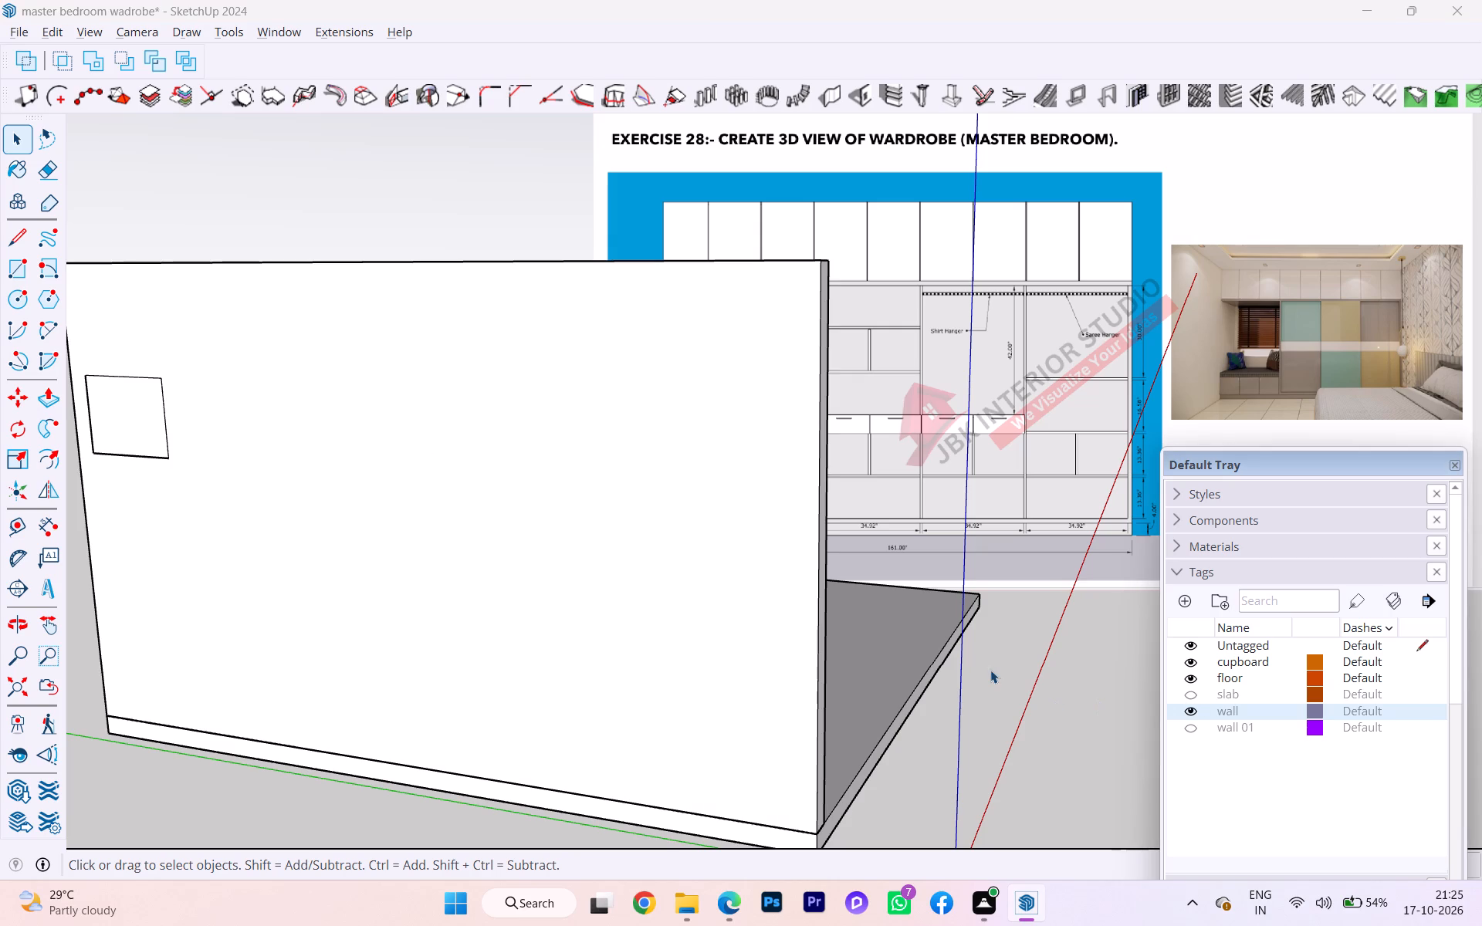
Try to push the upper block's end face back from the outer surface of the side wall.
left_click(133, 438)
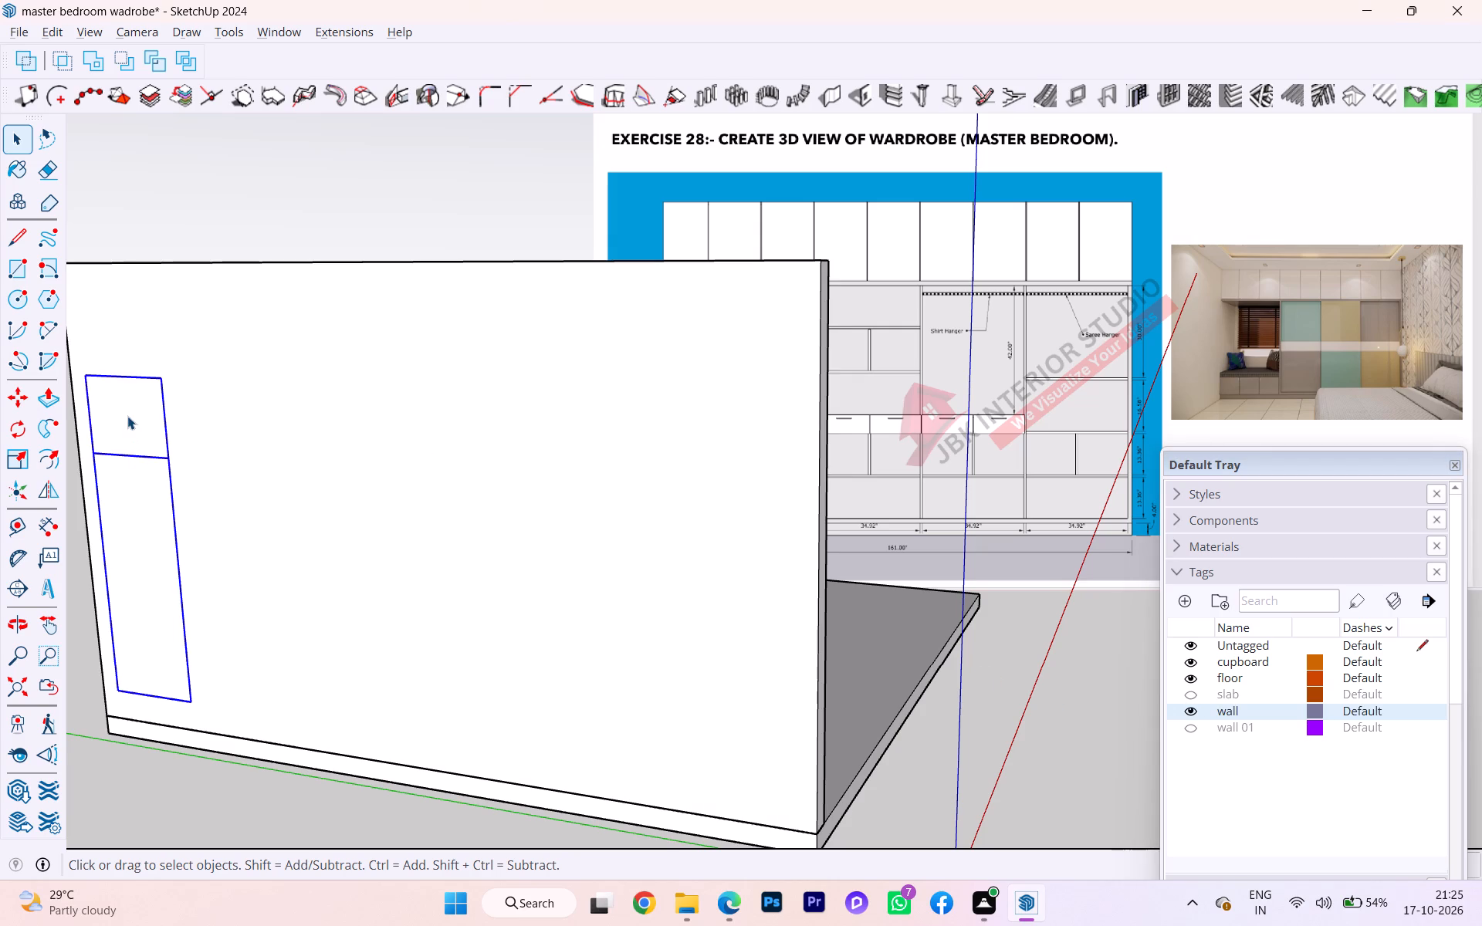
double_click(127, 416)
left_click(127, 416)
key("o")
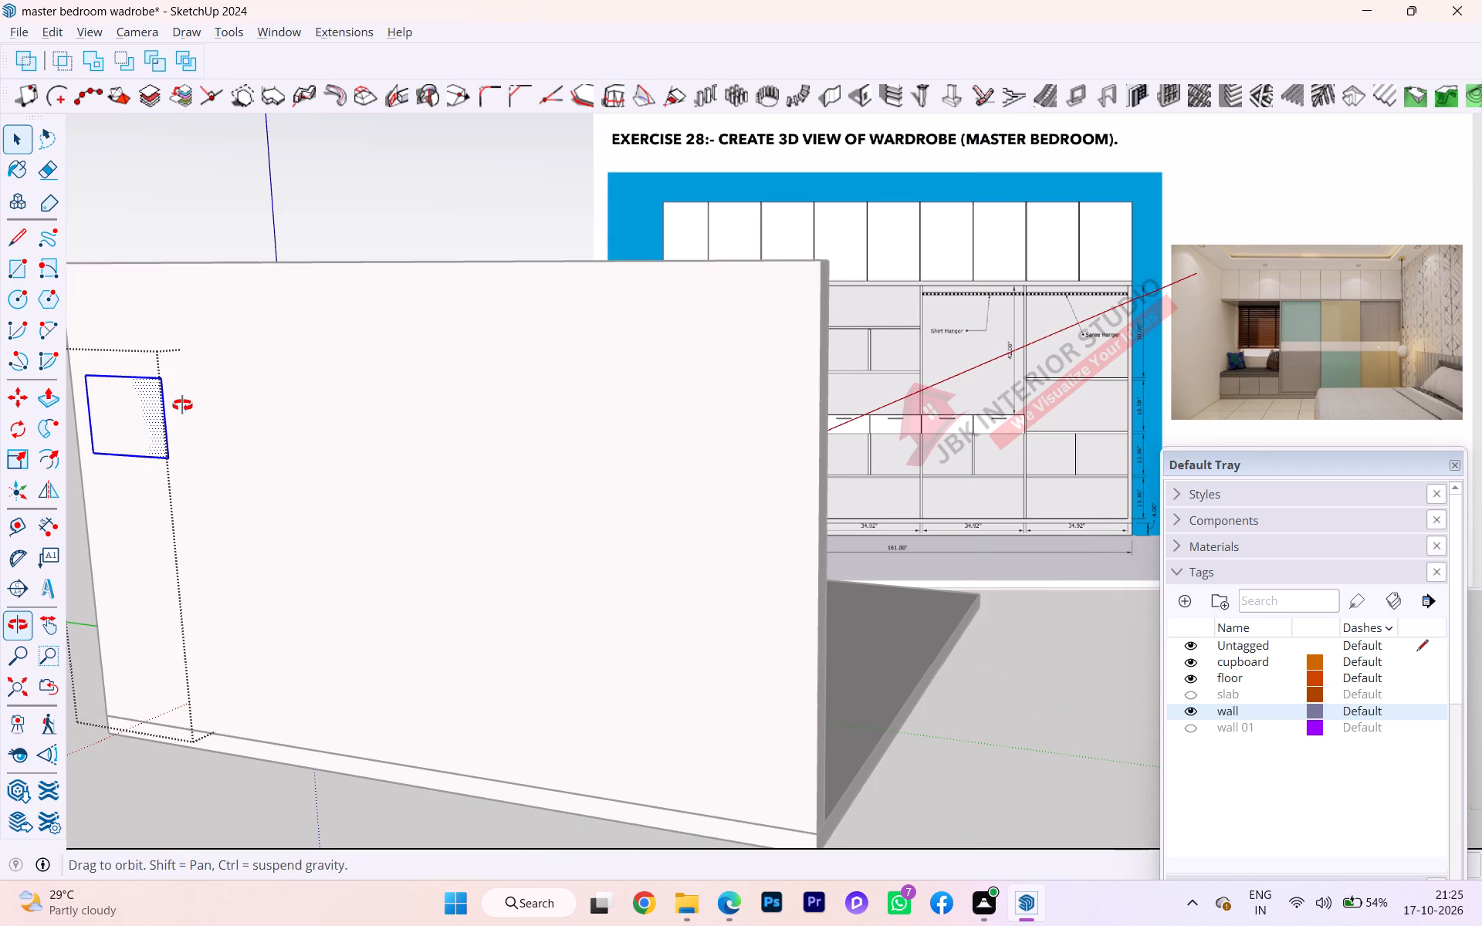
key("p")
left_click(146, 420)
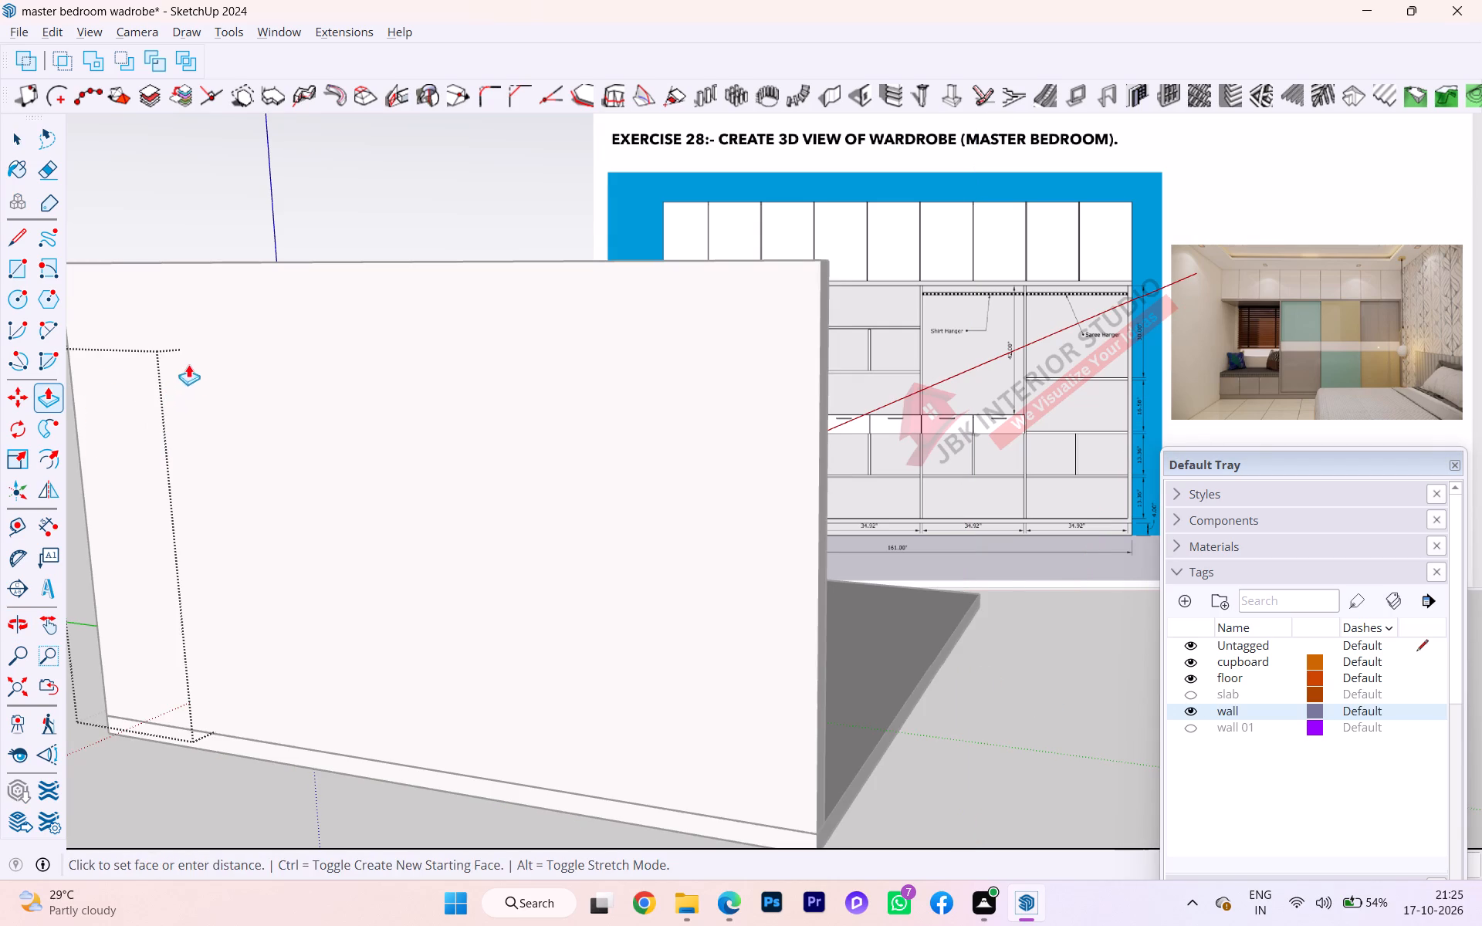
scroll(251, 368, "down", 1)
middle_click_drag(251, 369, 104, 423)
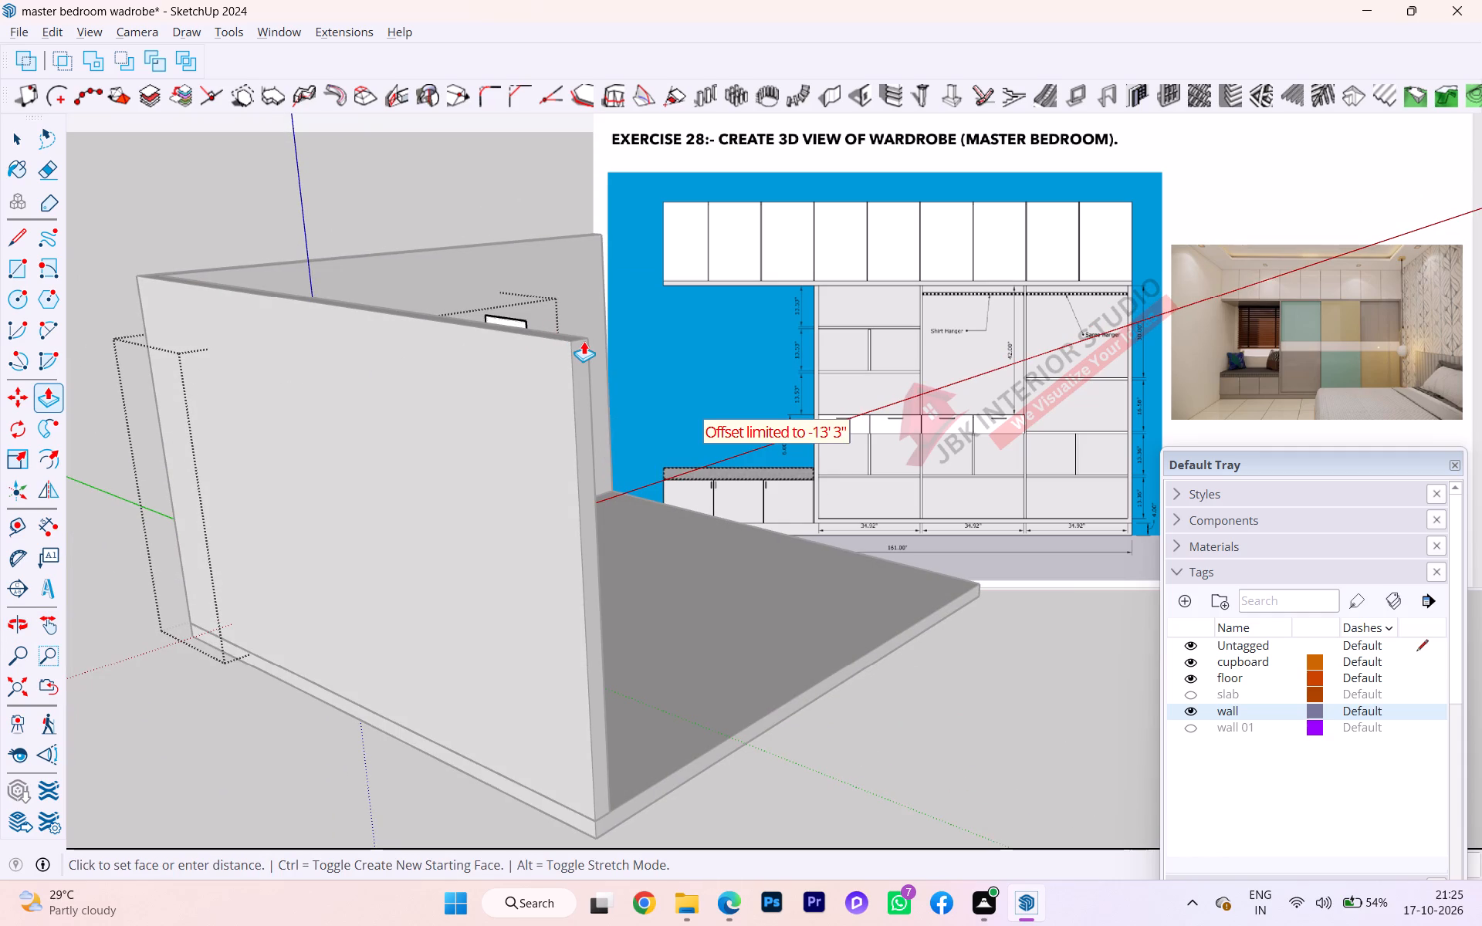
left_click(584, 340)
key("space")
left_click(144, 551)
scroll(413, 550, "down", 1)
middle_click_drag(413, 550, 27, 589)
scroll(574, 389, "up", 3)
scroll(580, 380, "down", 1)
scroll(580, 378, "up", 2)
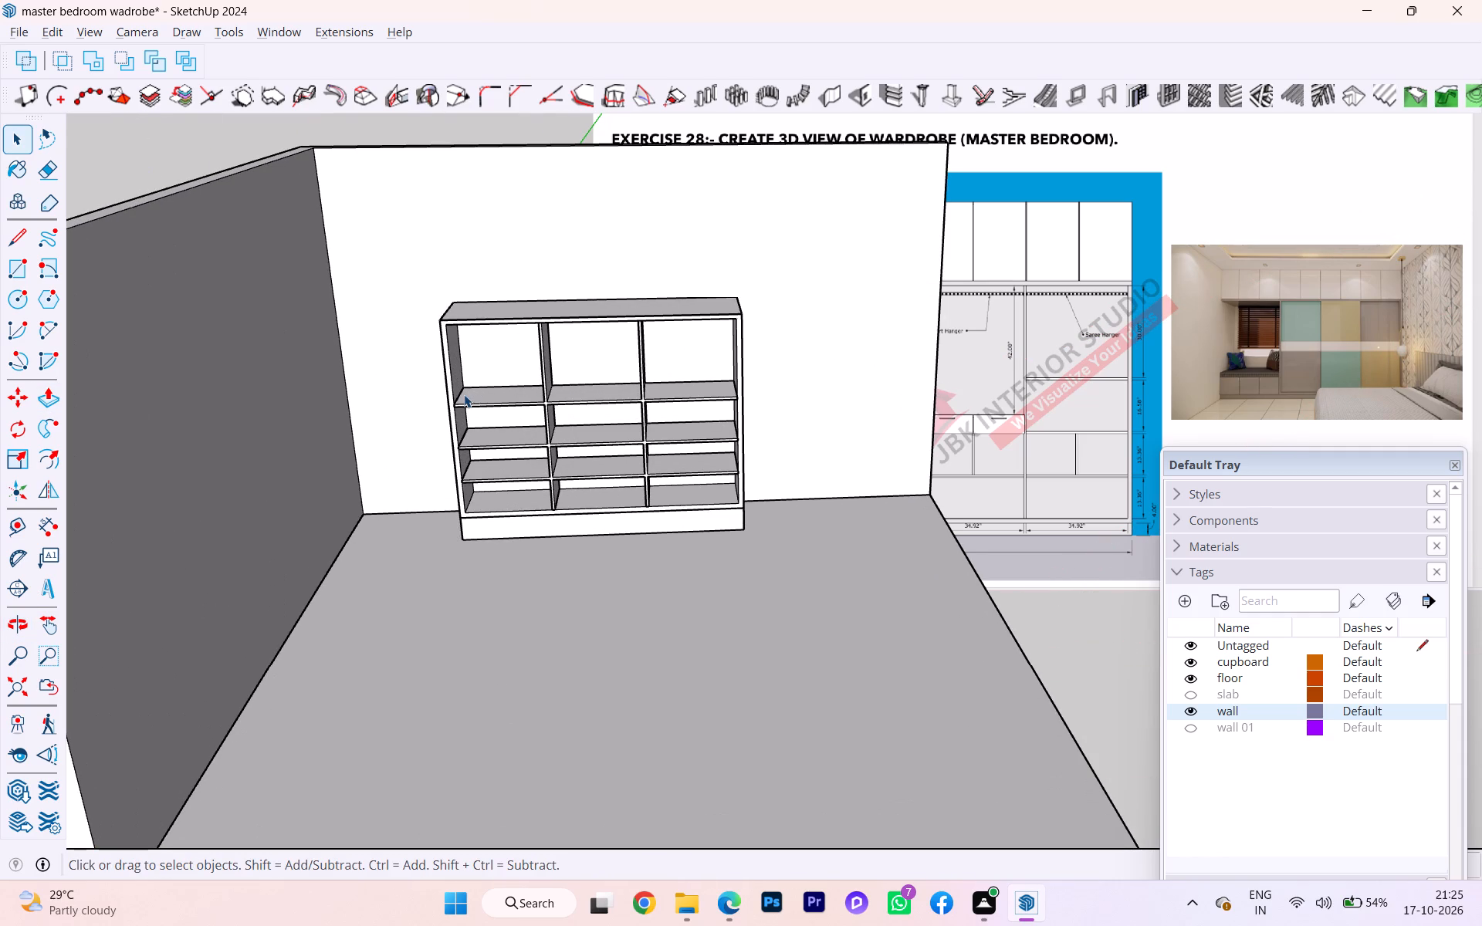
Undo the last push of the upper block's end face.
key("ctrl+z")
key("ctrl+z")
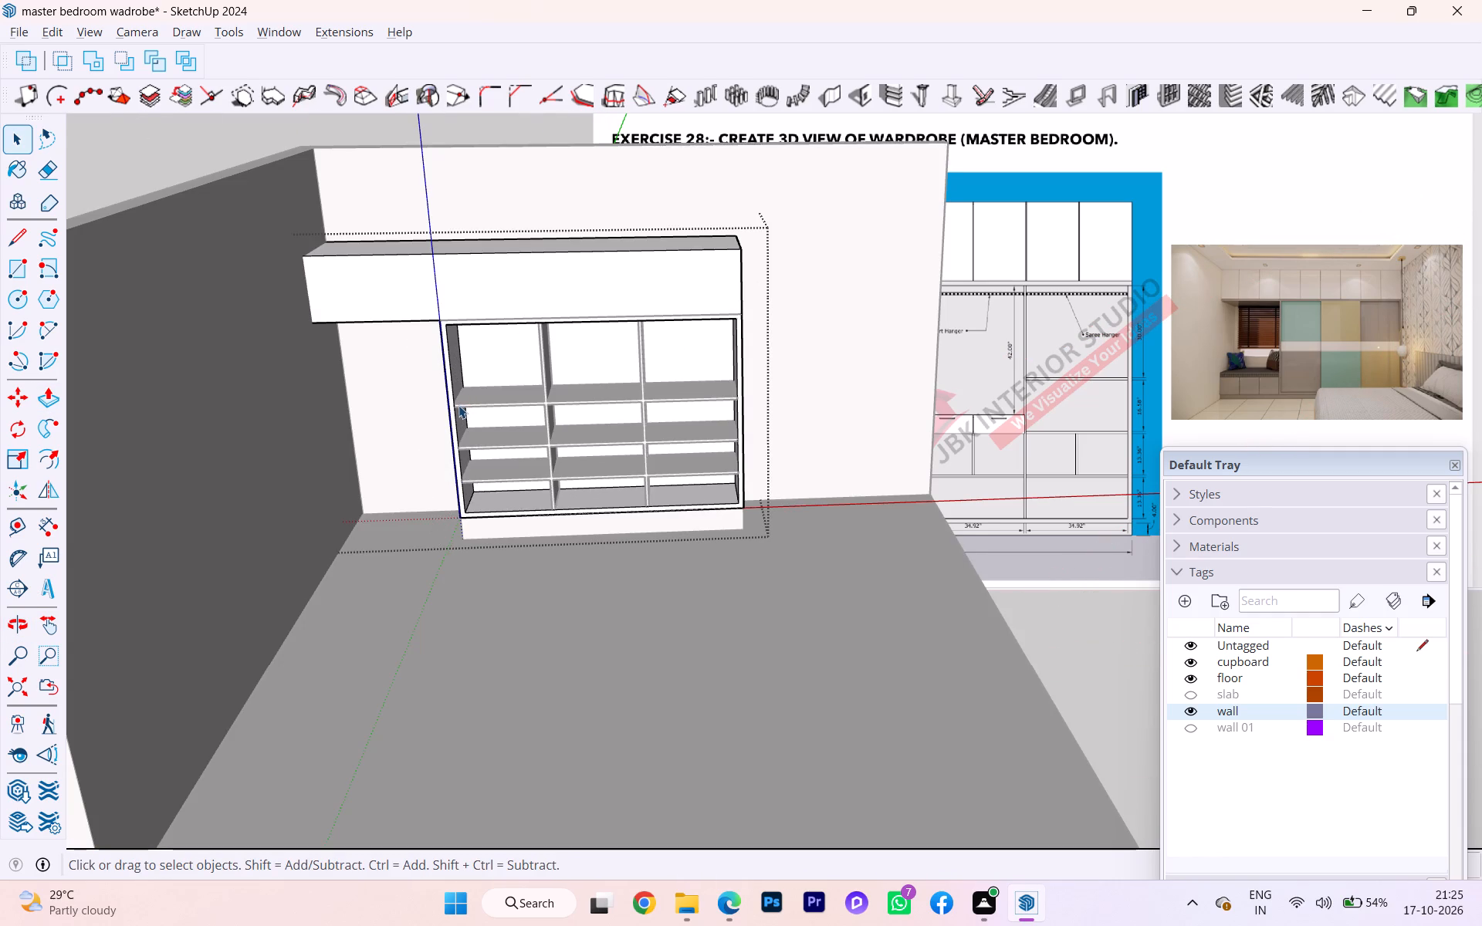
Push the upper block's end face back from the side wall's outer surface to its inner side.
scroll(428, 414, "down", 2)
middle_click_drag(428, 414, 655, 382)
scroll(442, 415, "down", 1)
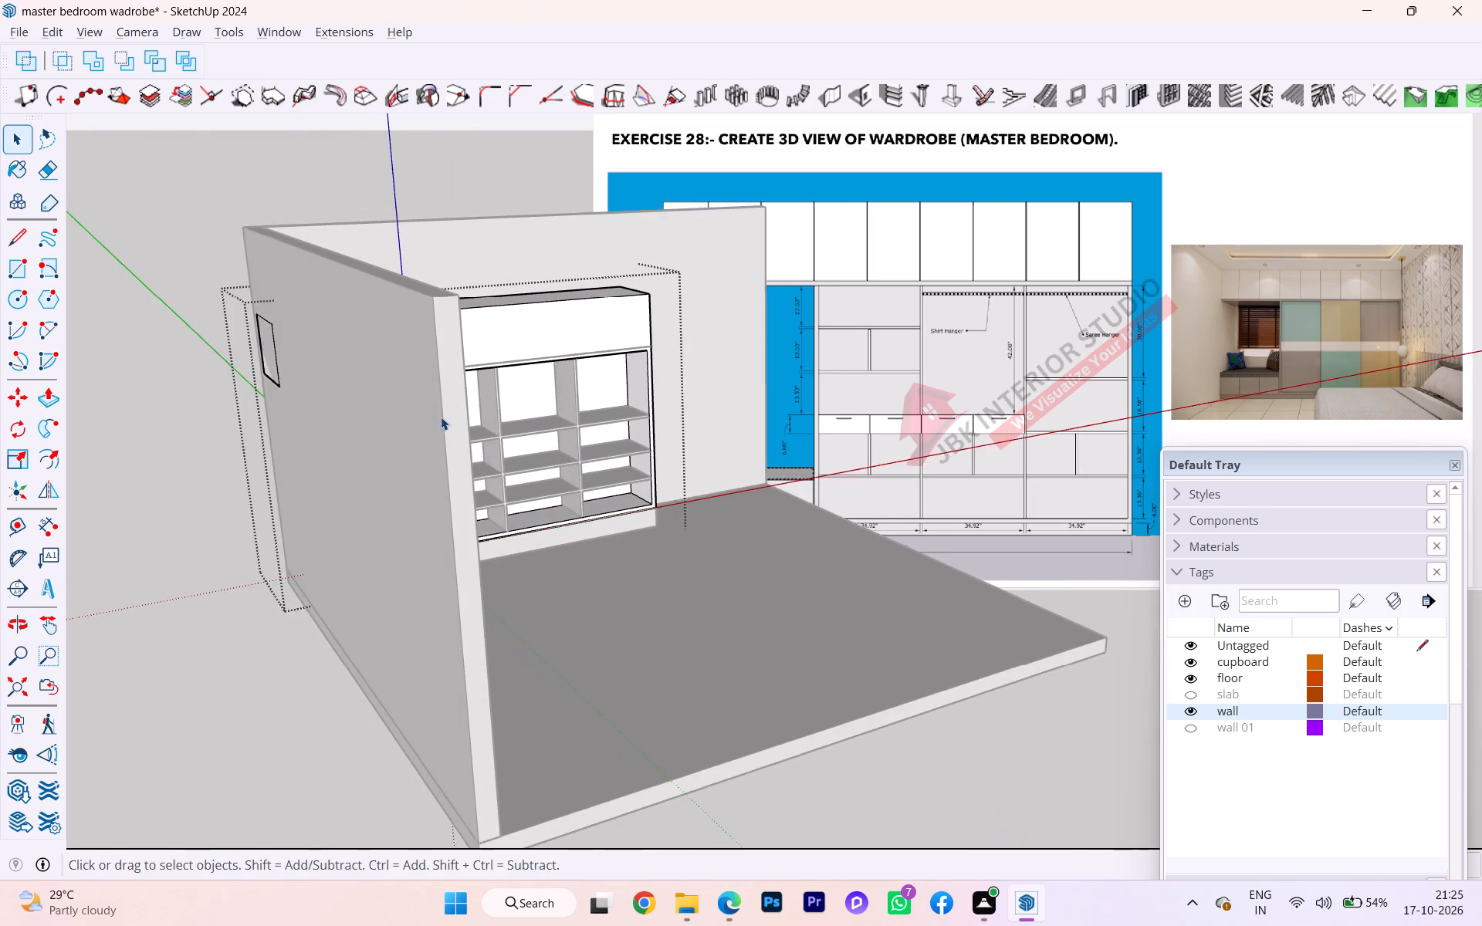
middle_click_drag(440, 417, 739, 495)
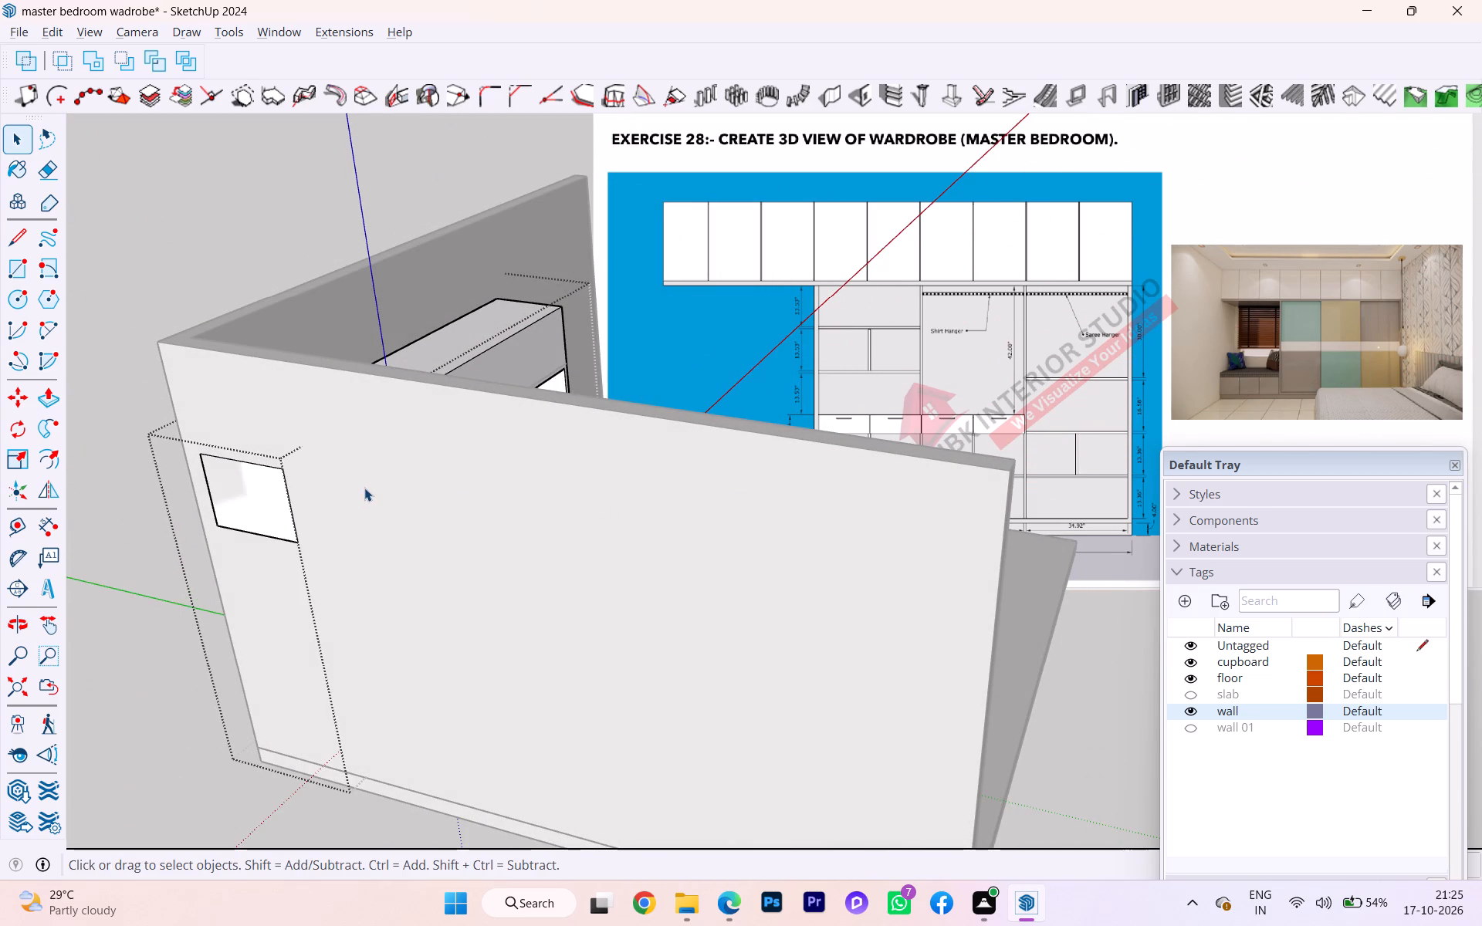
scroll(253, 553, "up", 1)
scroll(254, 553, "down", 1)
scroll(254, 552, "up", 3)
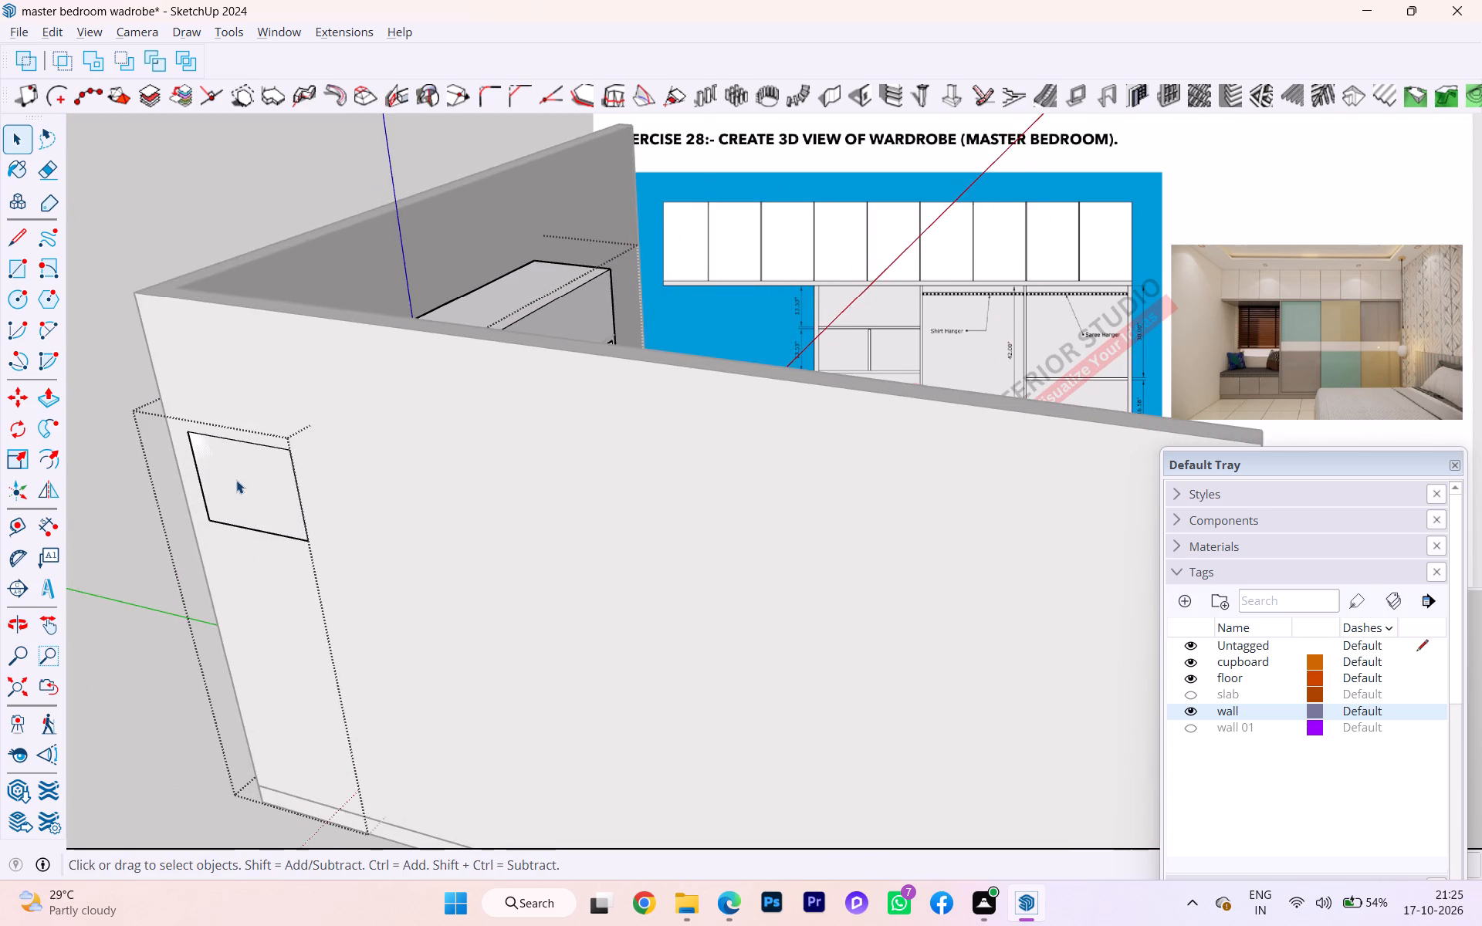
scroll(236, 480, "up", 3)
left_click(243, 475)
left_click(243, 475)
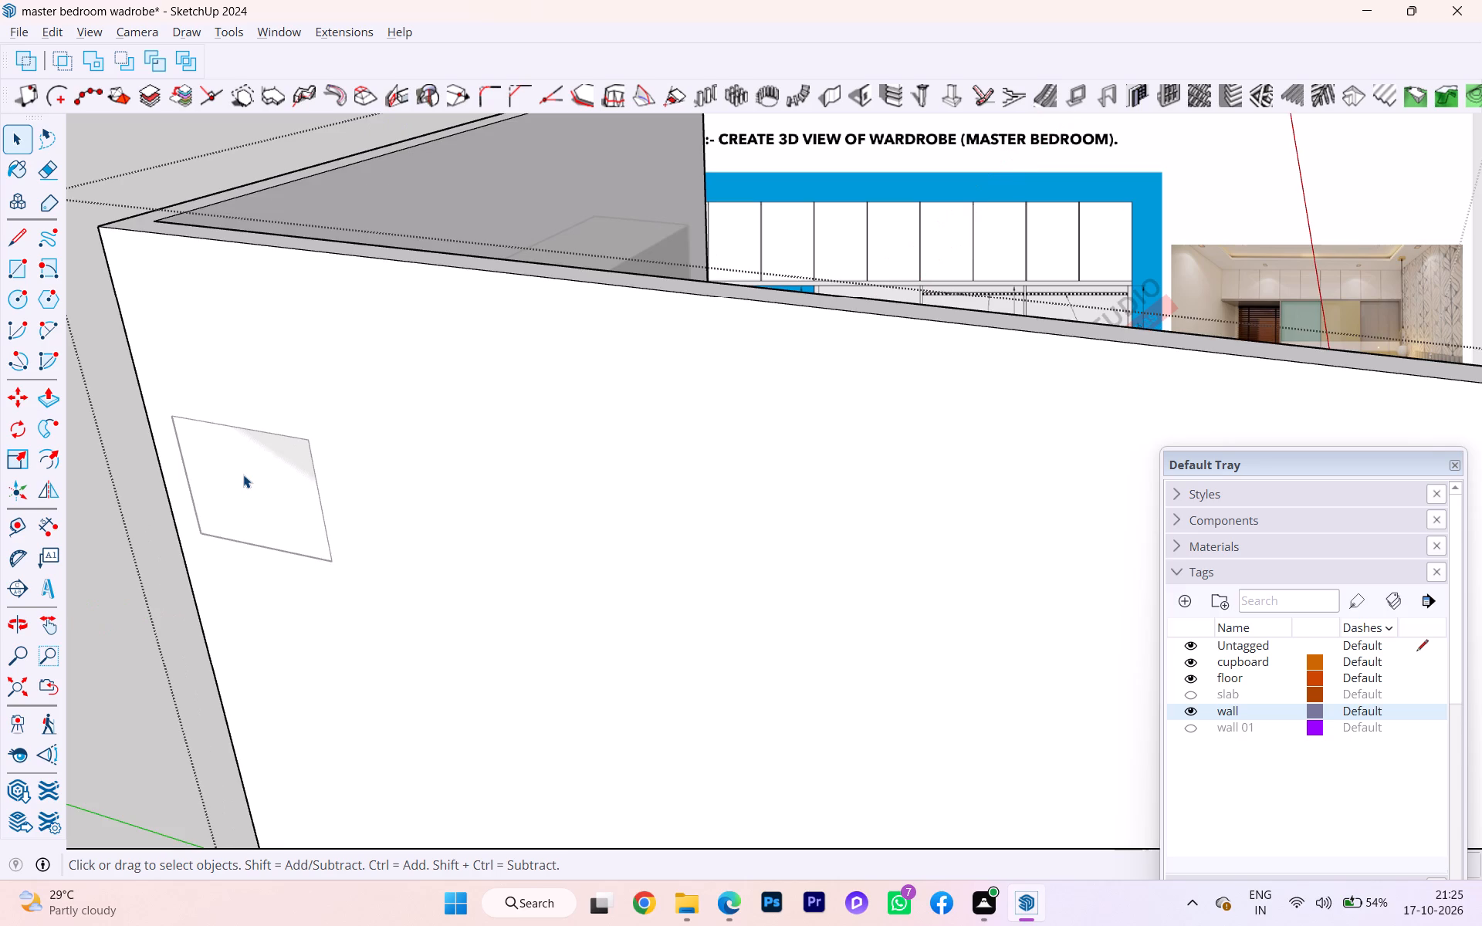
left_click(243, 475)
left_click(92, 552)
left_click(239, 489)
double_click(247, 484)
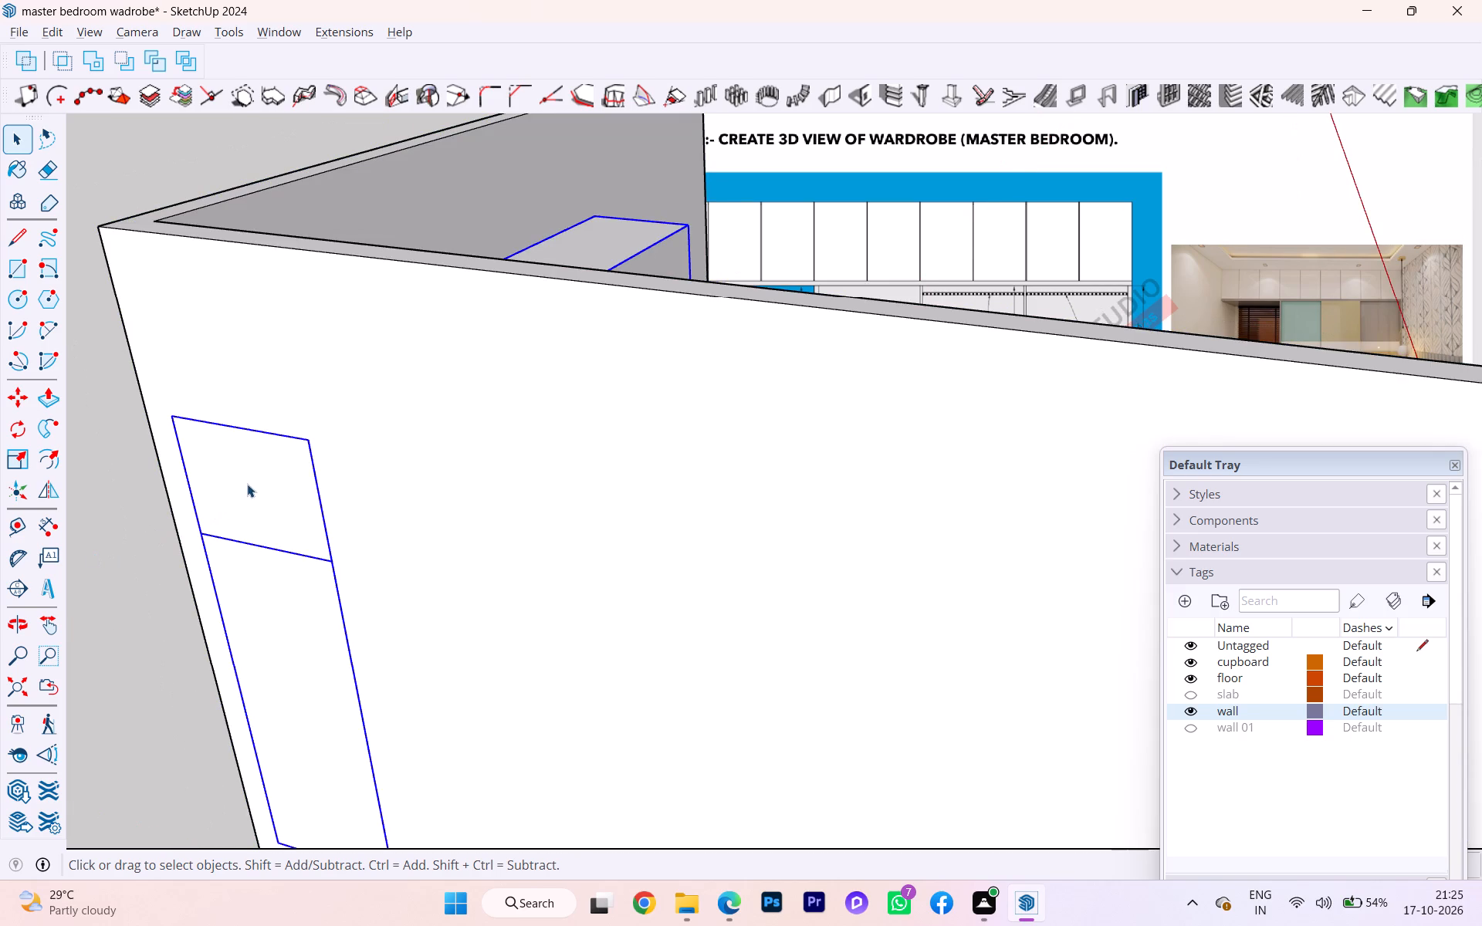
left_click(248, 484)
key("p")
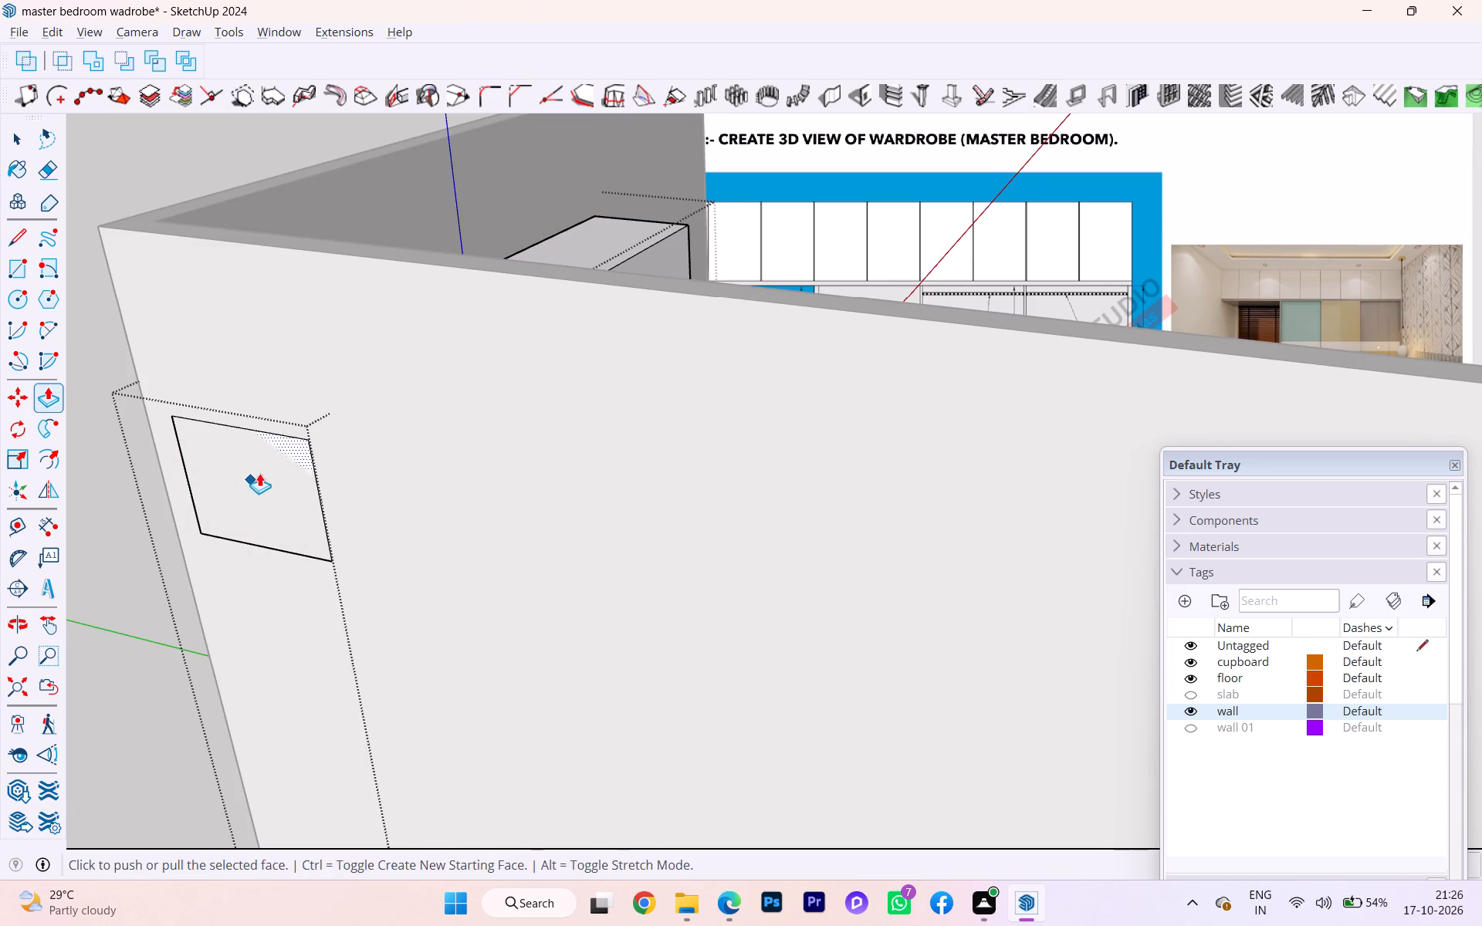
left_click(259, 472)
left_click(327, 243)
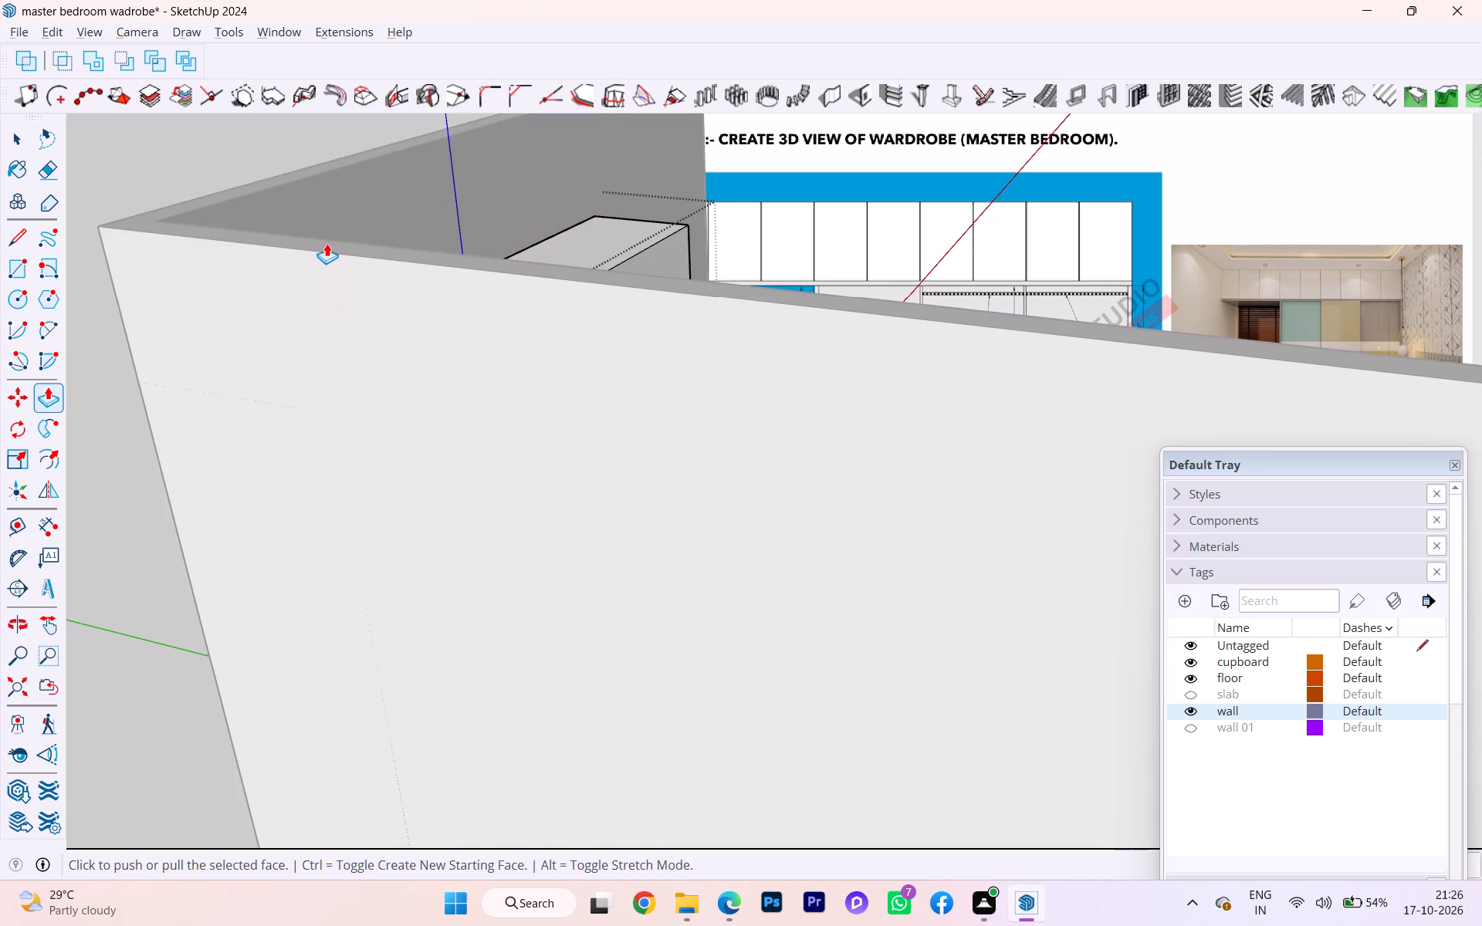
key("space")
left_click(116, 427)
middle_click_drag(454, 458, 0, 472)
scroll(451, 458, "down", 1)
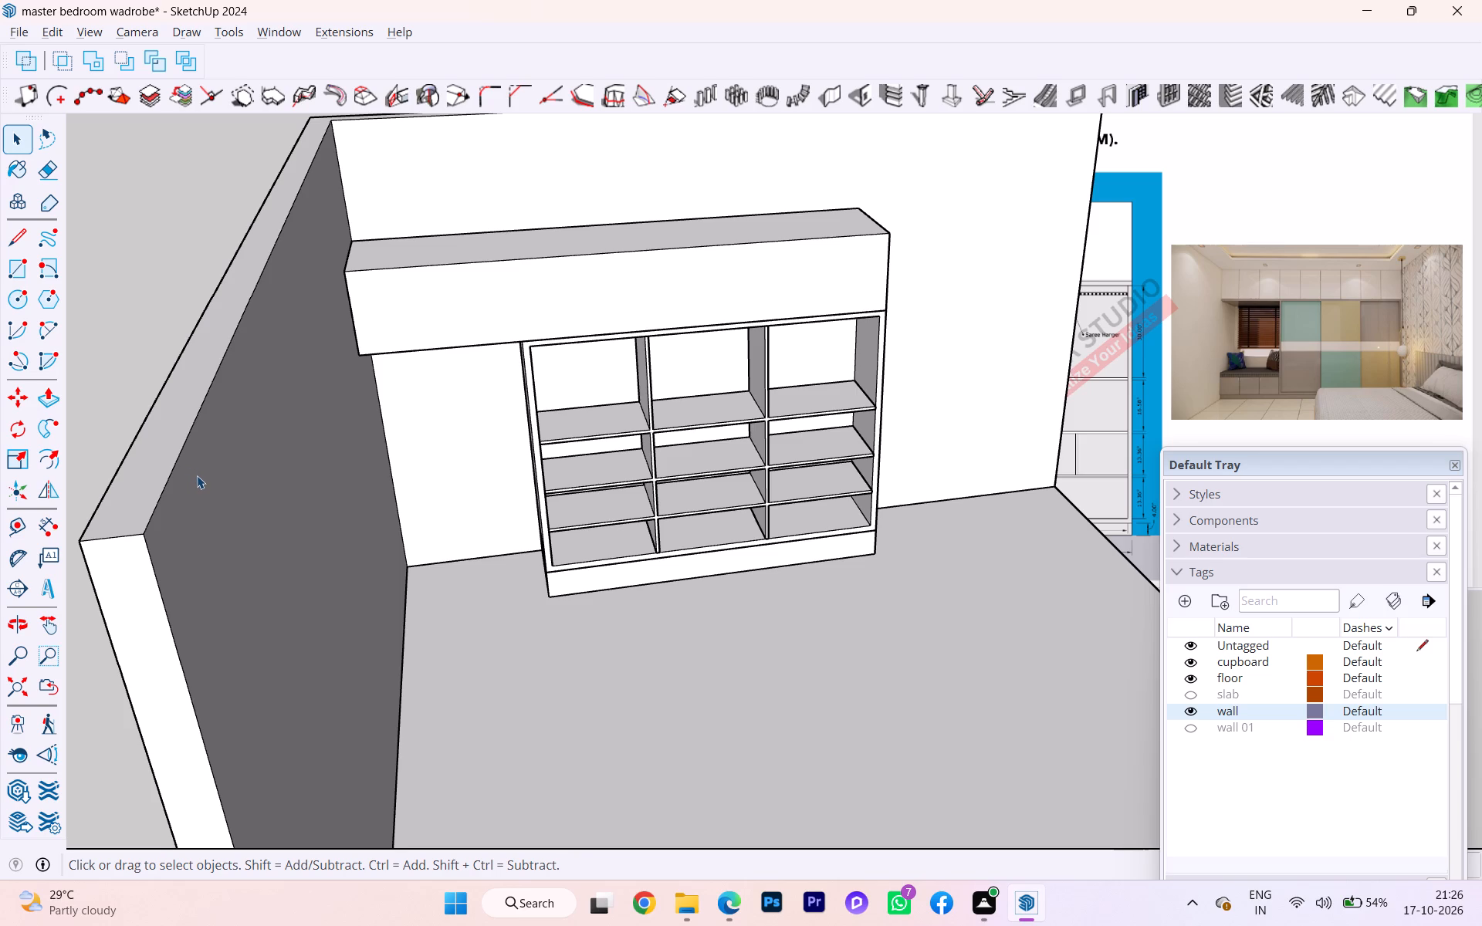
scroll(198, 475, "down", 3)
scroll(242, 462, "up", 2)
scroll(243, 461, "down", 4)
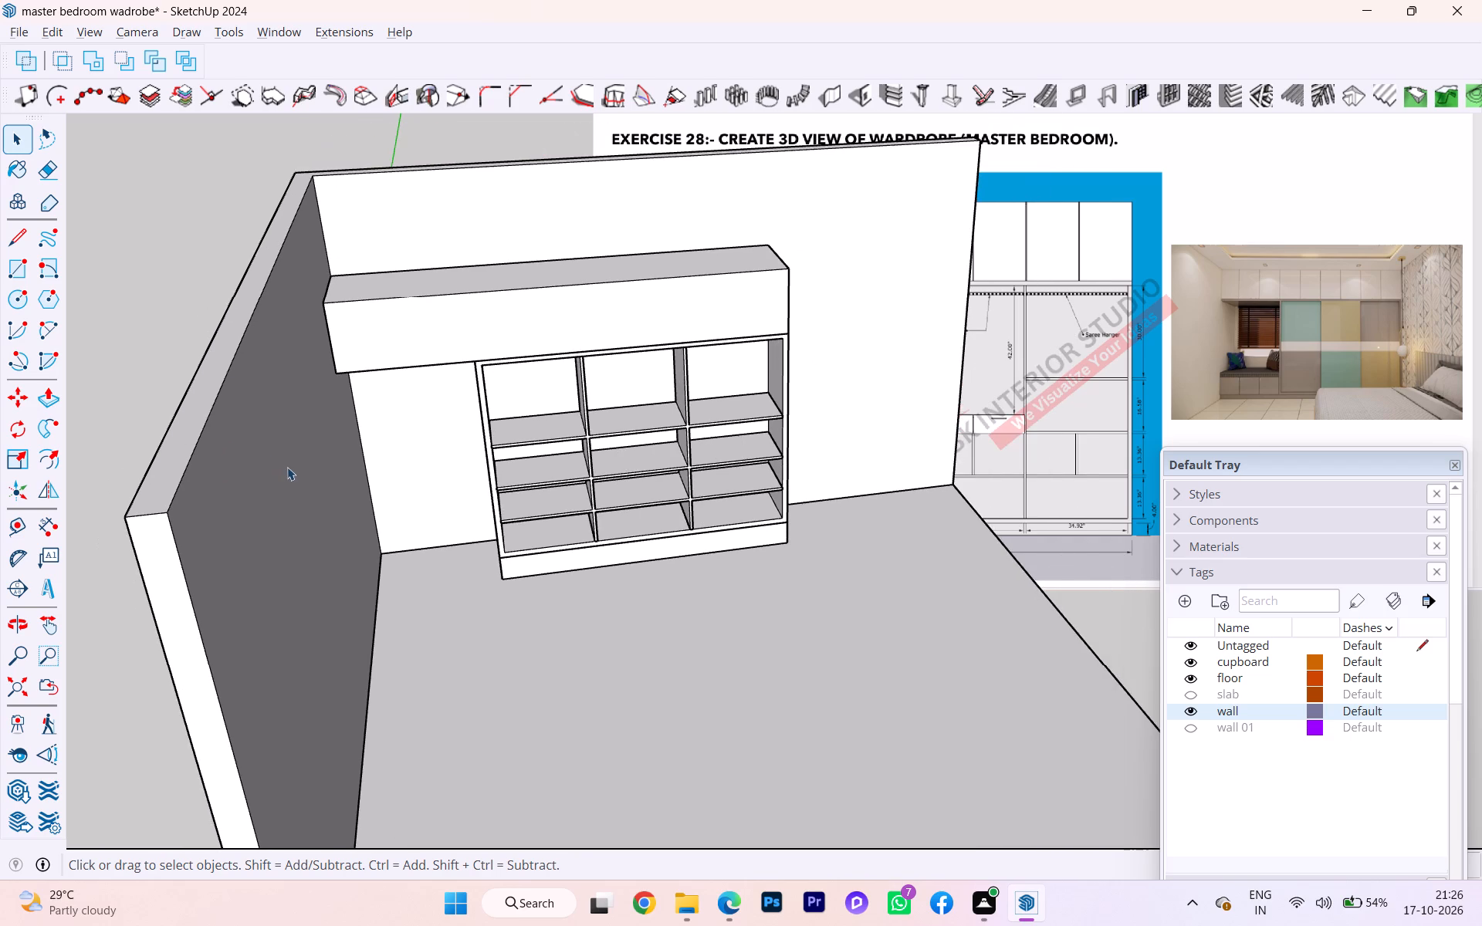
middle_click_drag(288, 467, 314, 398)
left_click(121, 488)
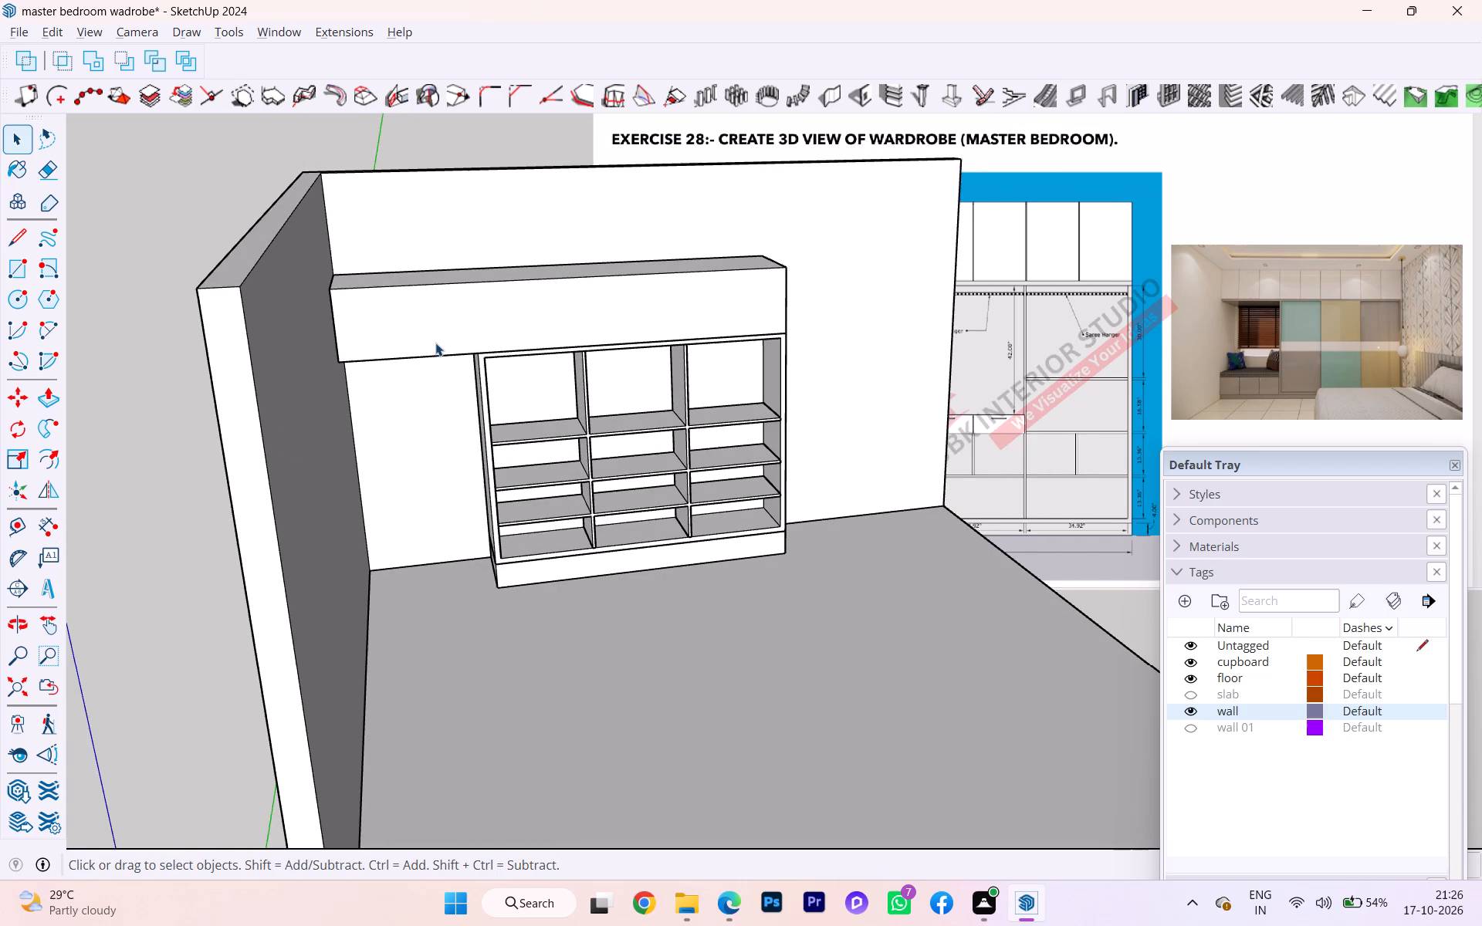
Draw a line along the carcass's front top edge, splitting the upper block's front face from the carcass frame.
left_click(436, 342)
triple_click(438, 333)
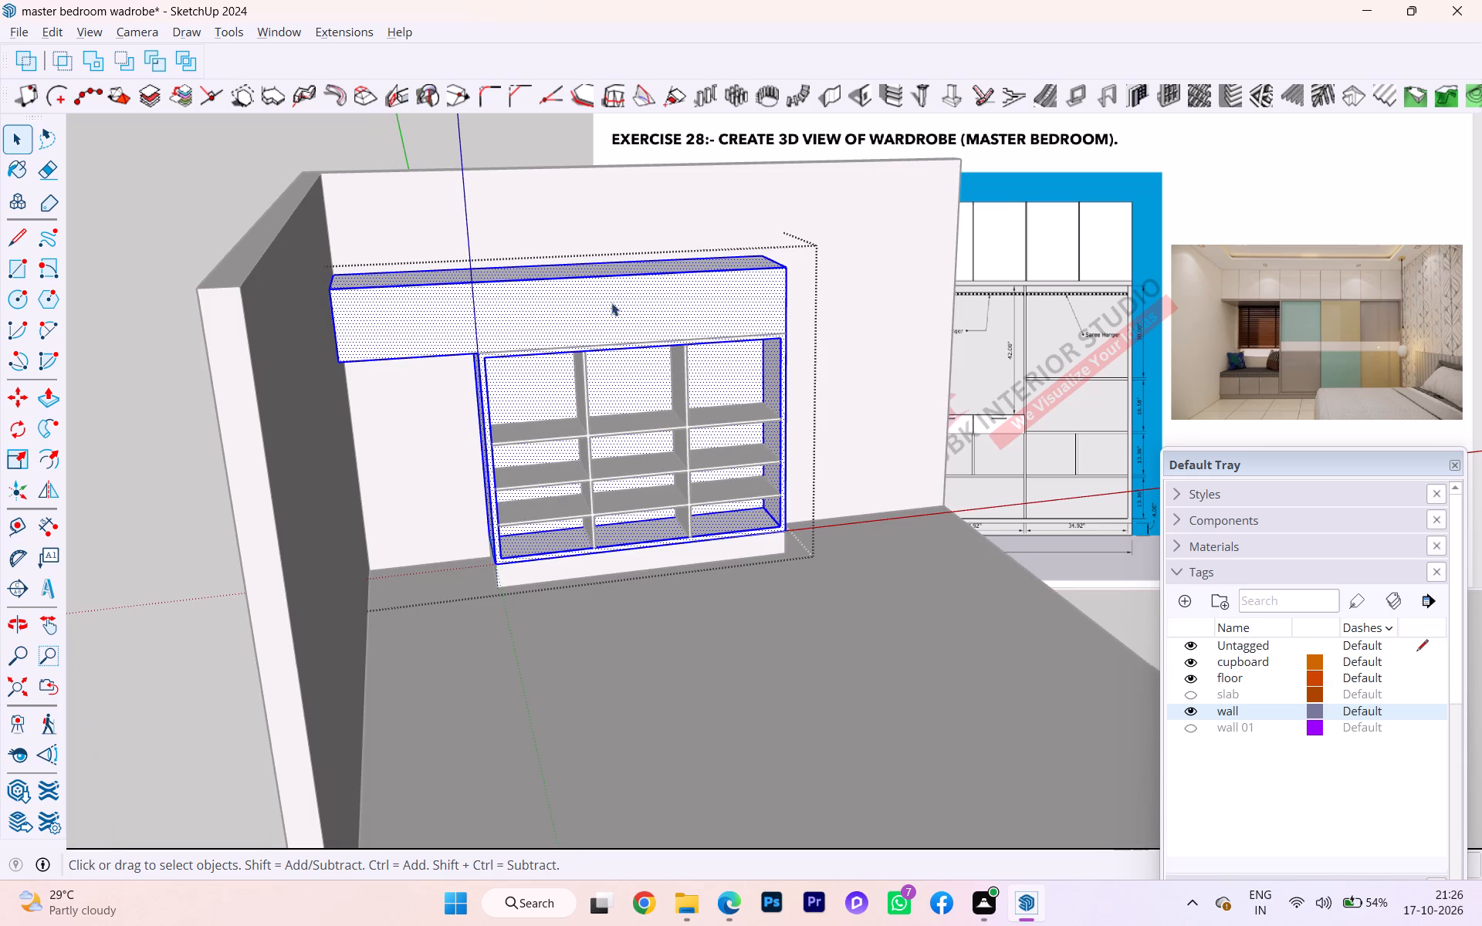
double_click(642, 299)
left_click(746, 299)
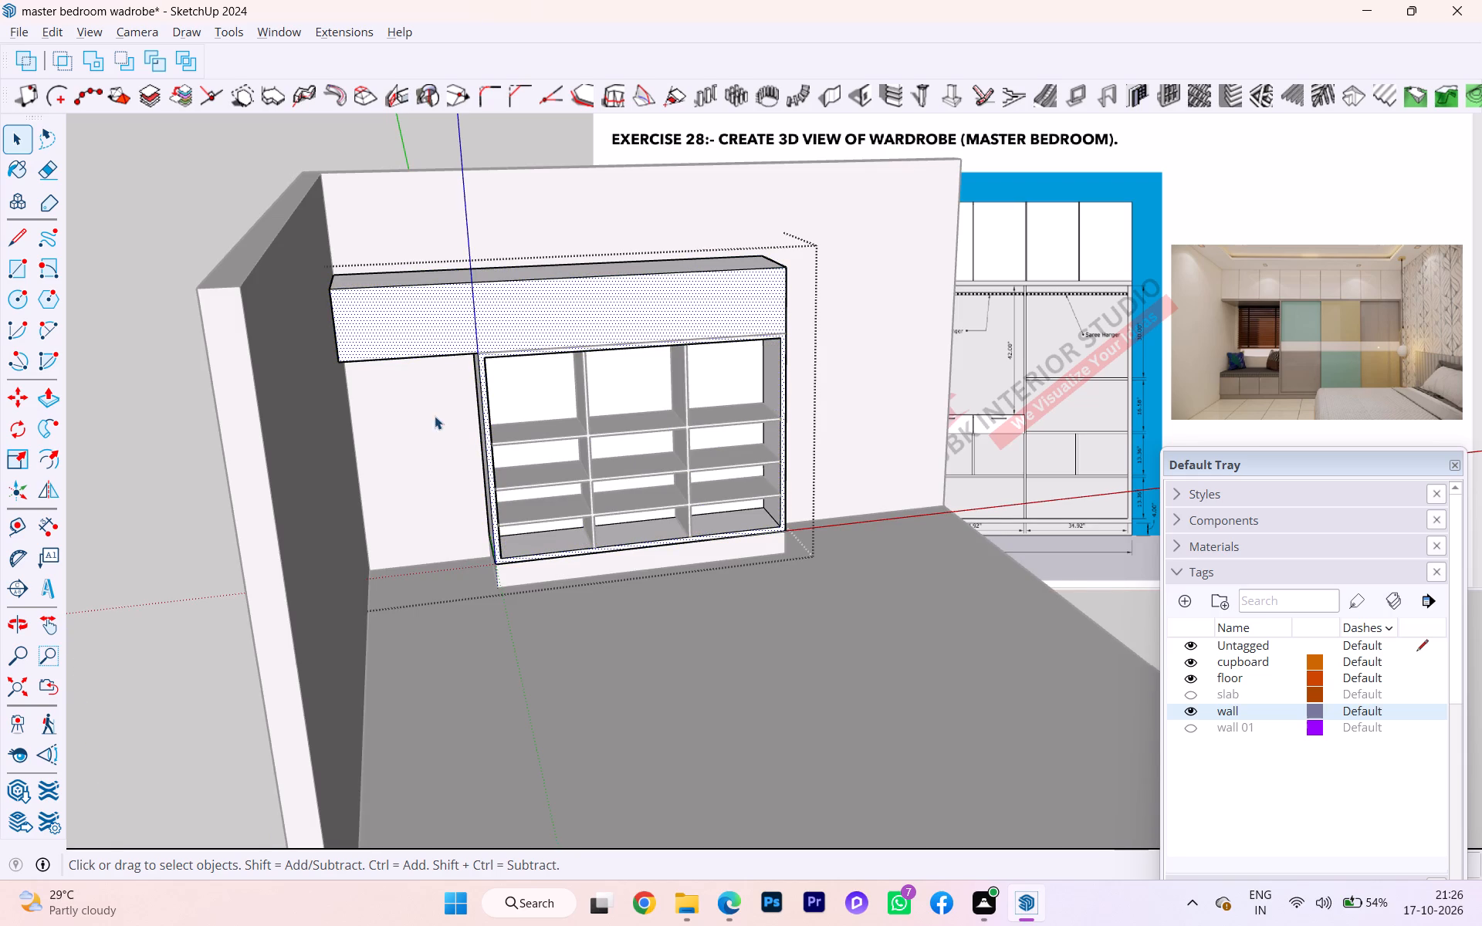
left_click(403, 333)
left_click(404, 333)
scroll(530, 346, "up", 1)
scroll(530, 346, "down", 3)
scroll(533, 348, "up", 4)
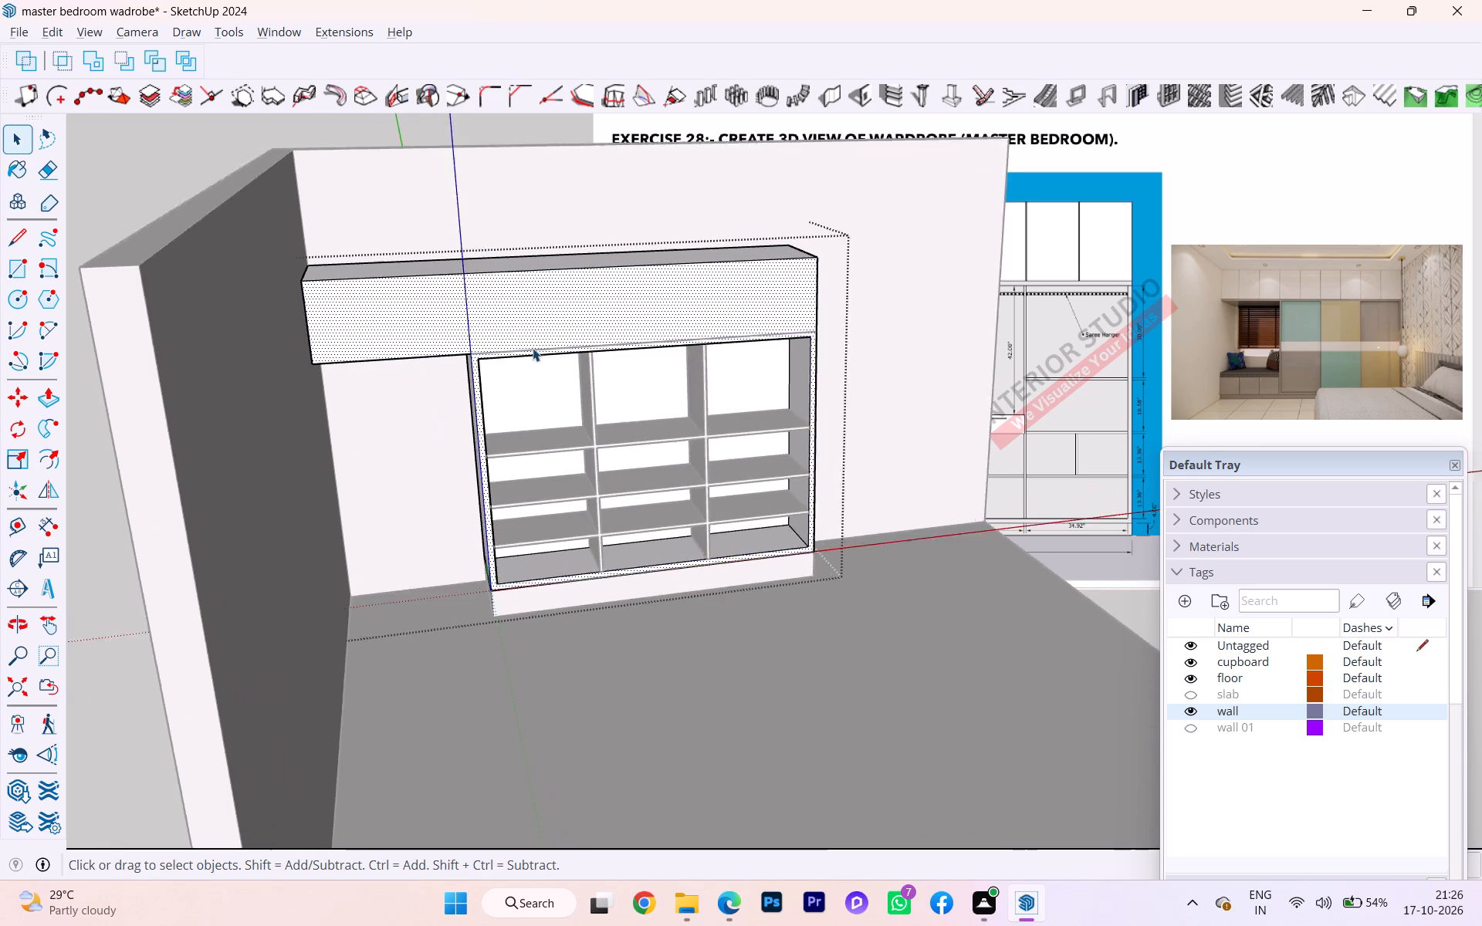
scroll(533, 348, "up", 5)
key("l")
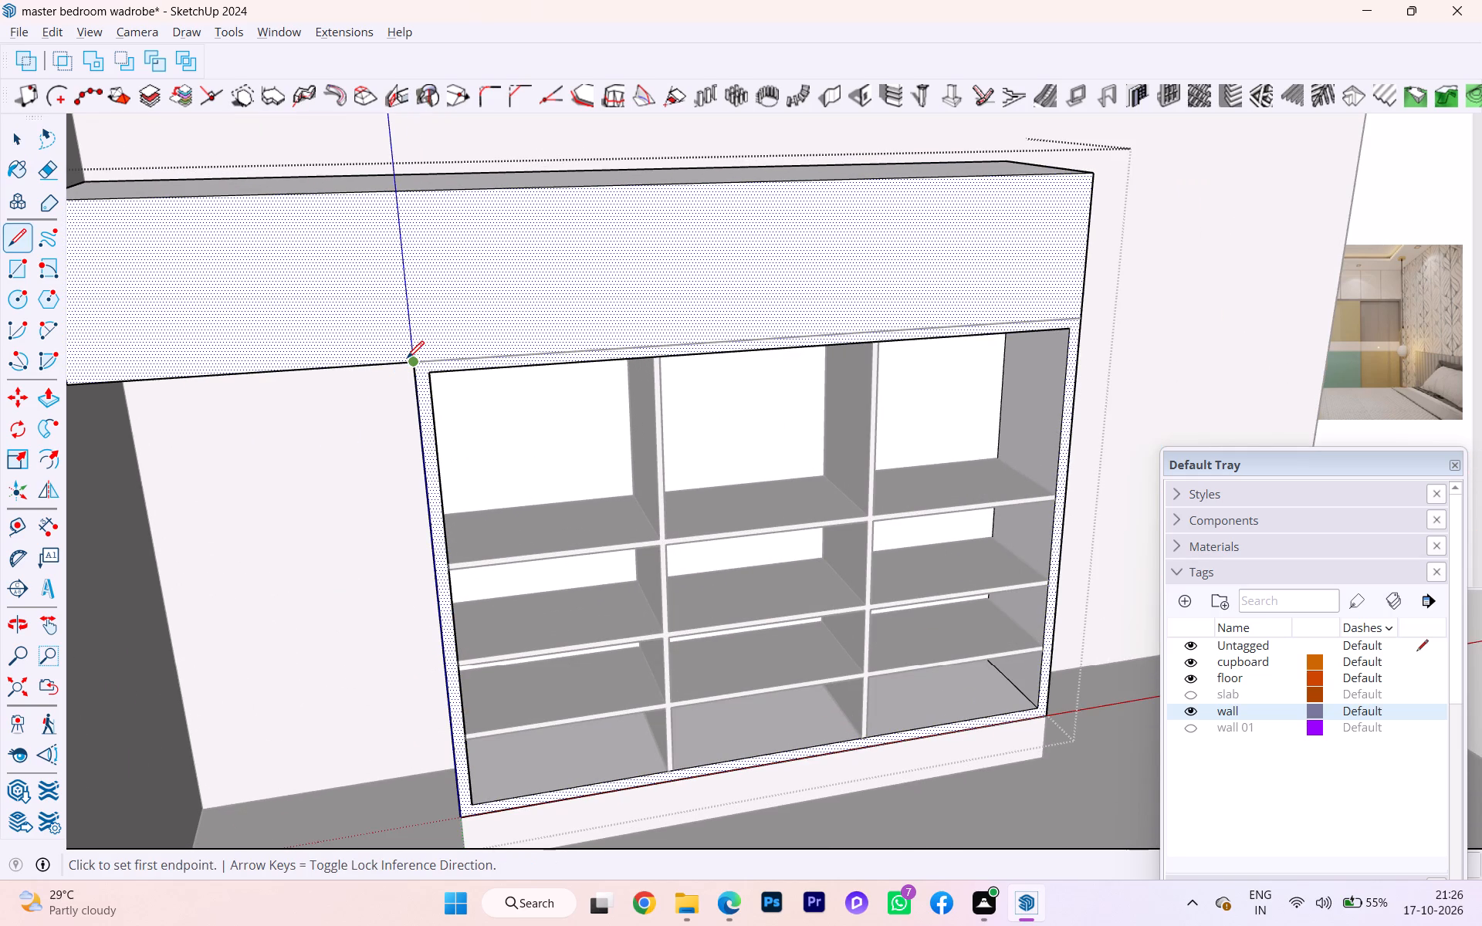
left_click(410, 358)
scroll(232, 372, "down", 2)
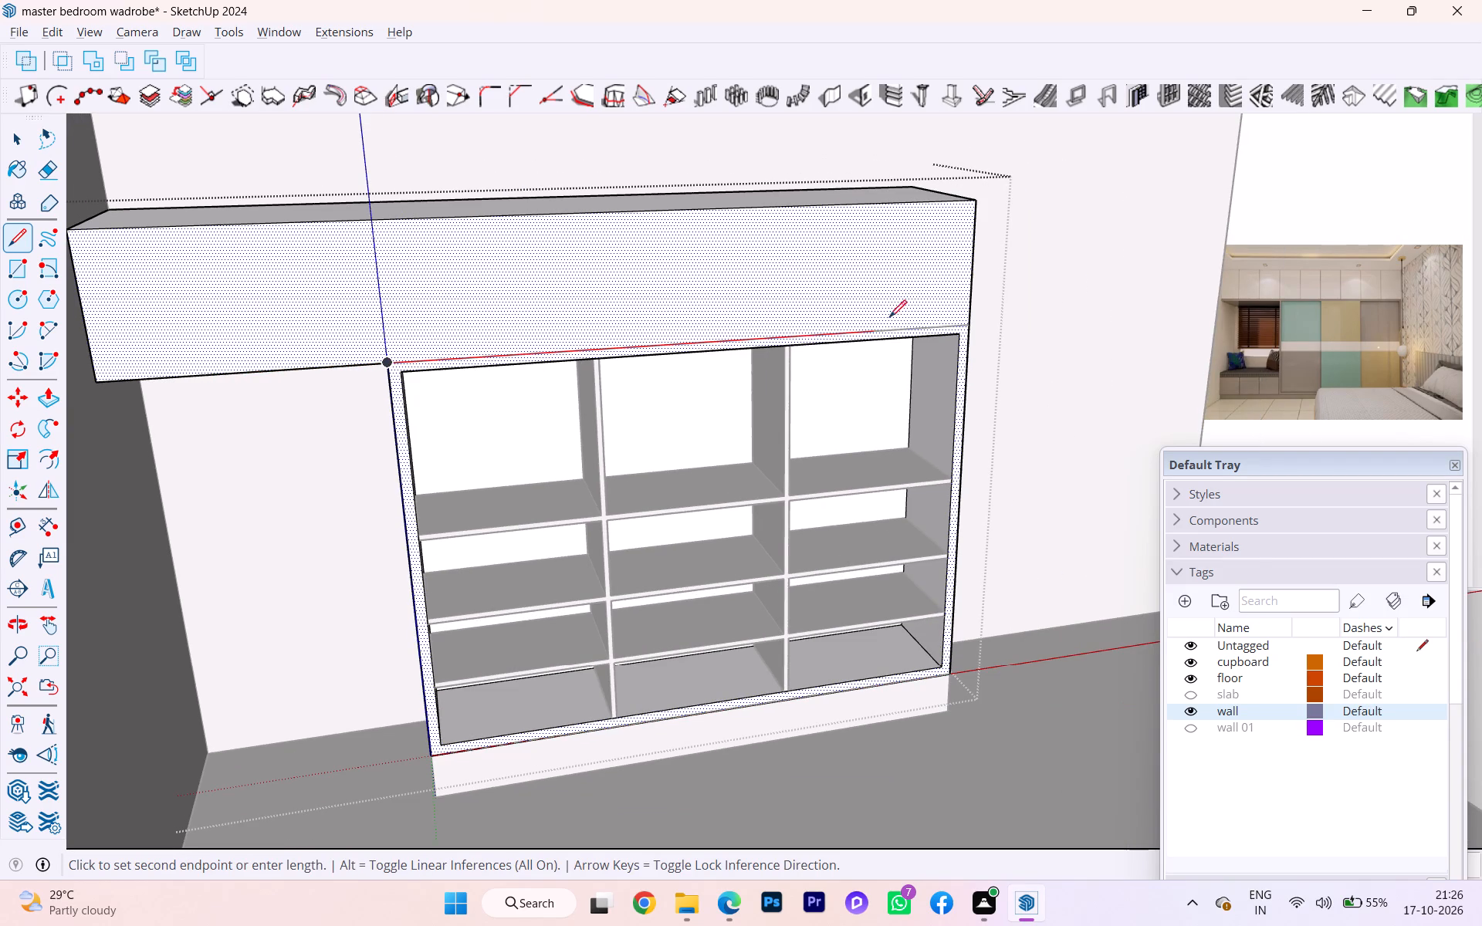
left_click(969, 323)
key("space")
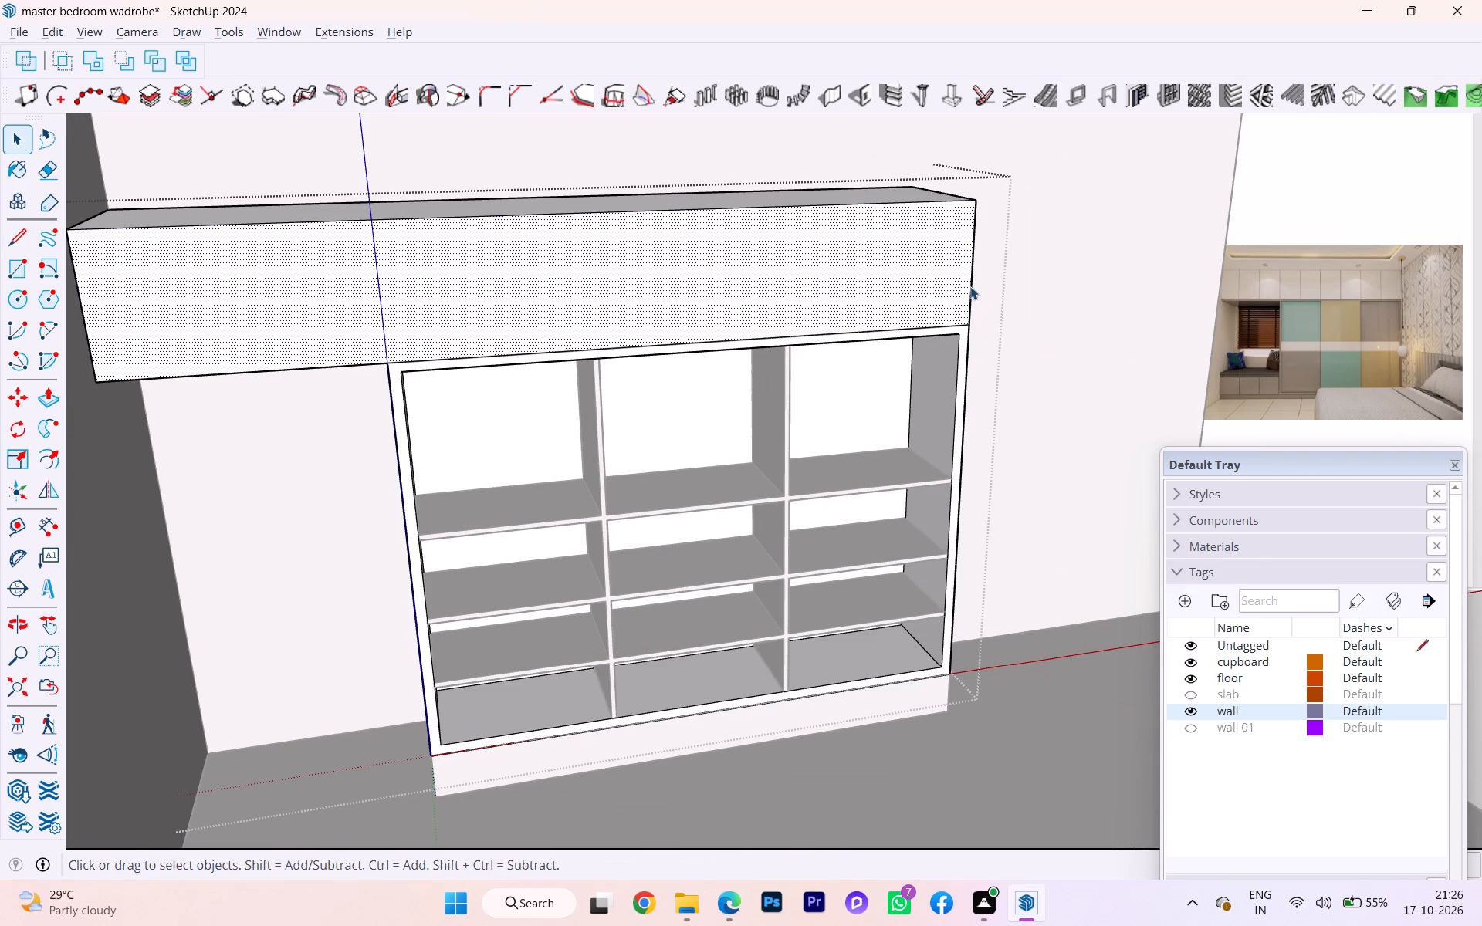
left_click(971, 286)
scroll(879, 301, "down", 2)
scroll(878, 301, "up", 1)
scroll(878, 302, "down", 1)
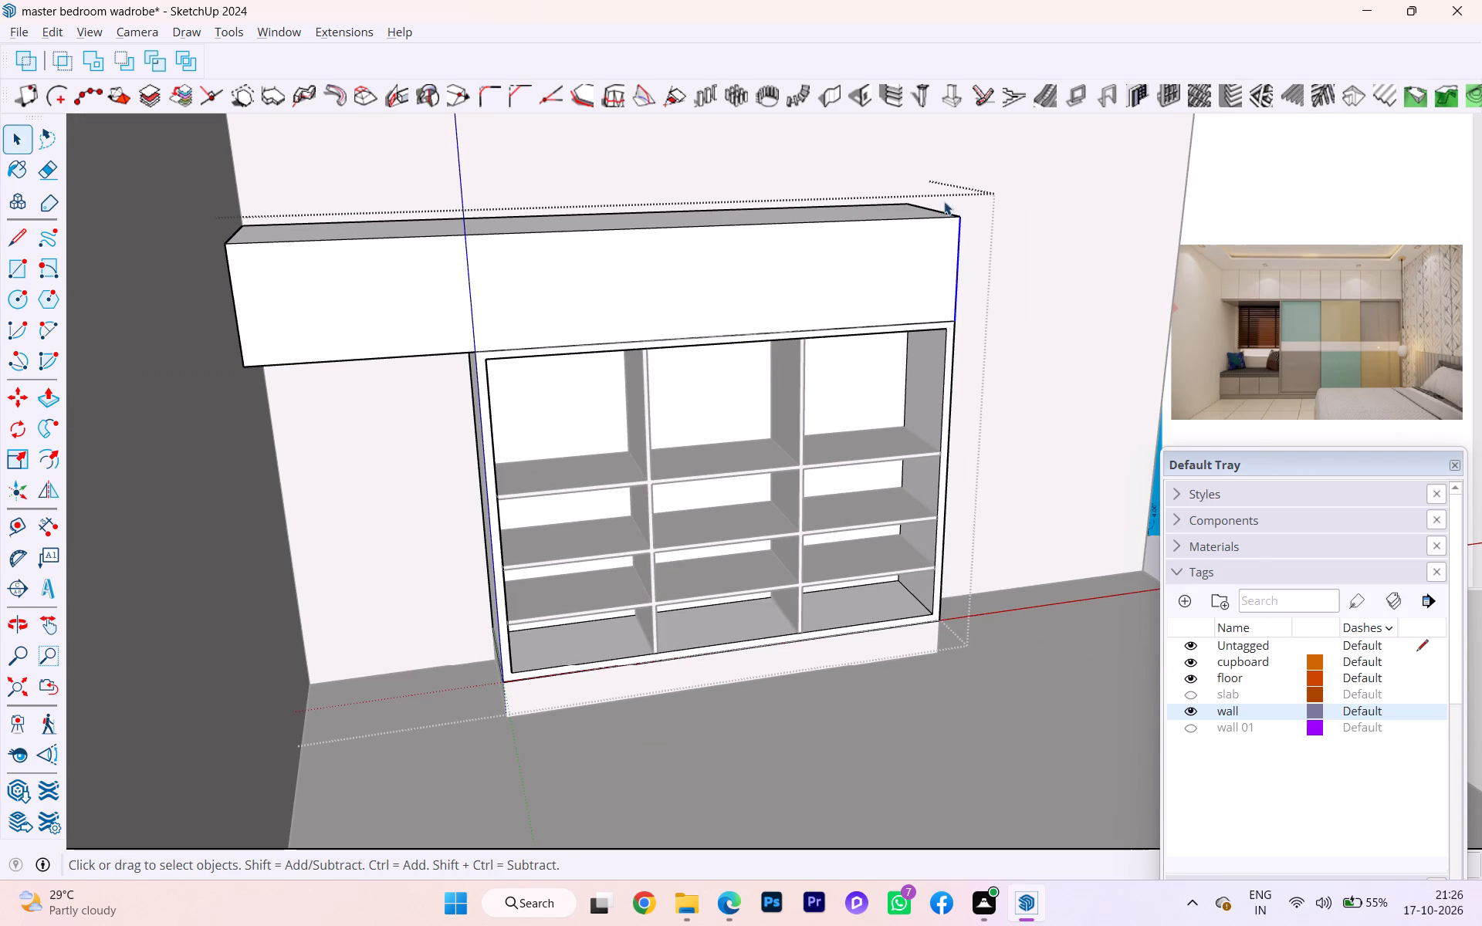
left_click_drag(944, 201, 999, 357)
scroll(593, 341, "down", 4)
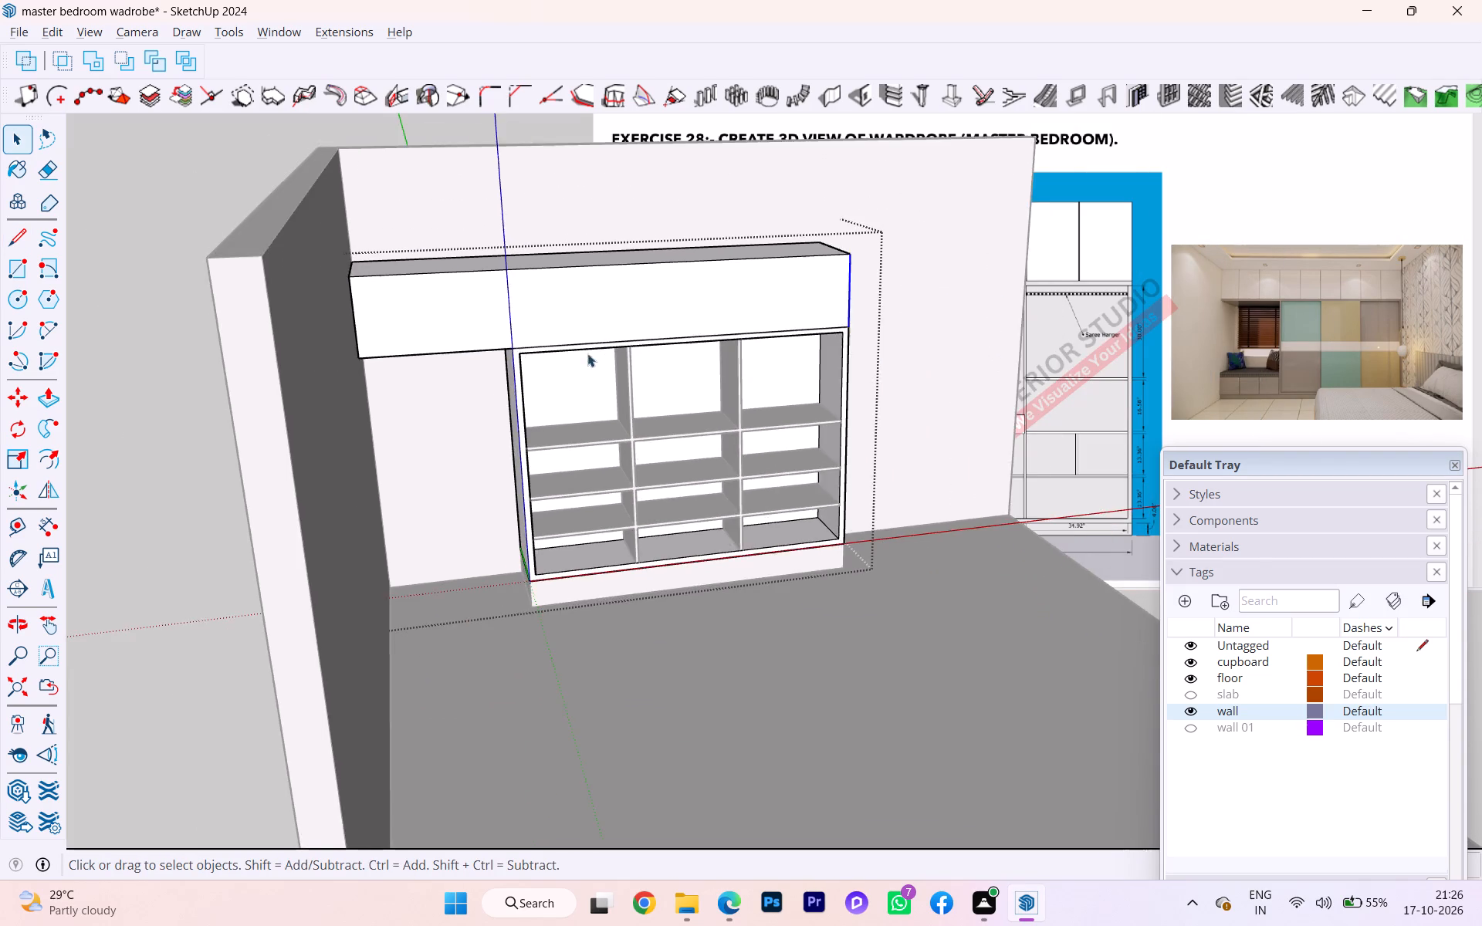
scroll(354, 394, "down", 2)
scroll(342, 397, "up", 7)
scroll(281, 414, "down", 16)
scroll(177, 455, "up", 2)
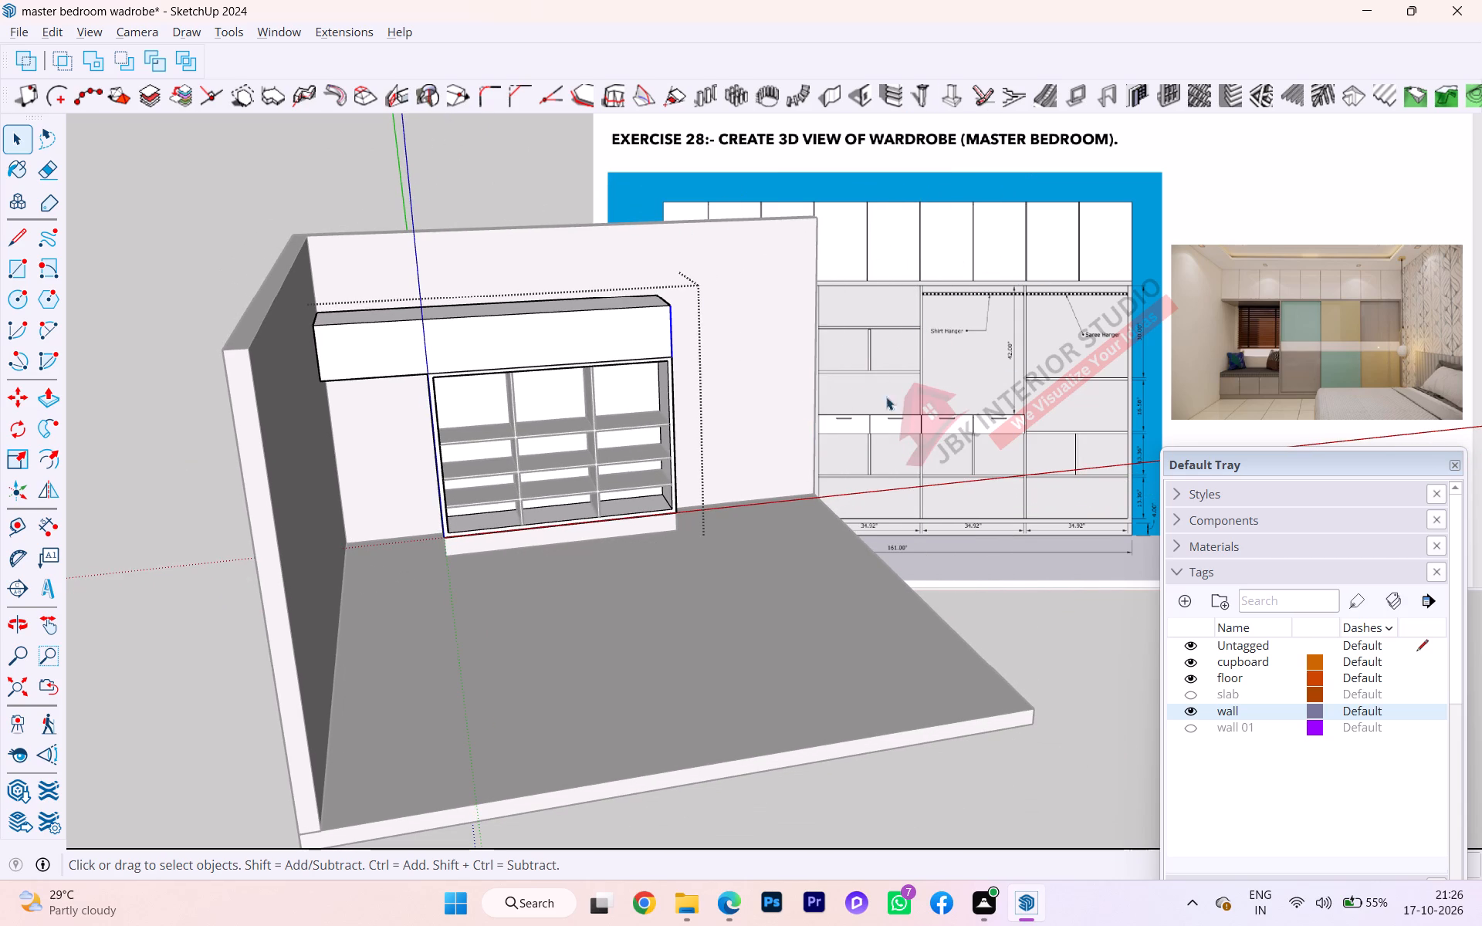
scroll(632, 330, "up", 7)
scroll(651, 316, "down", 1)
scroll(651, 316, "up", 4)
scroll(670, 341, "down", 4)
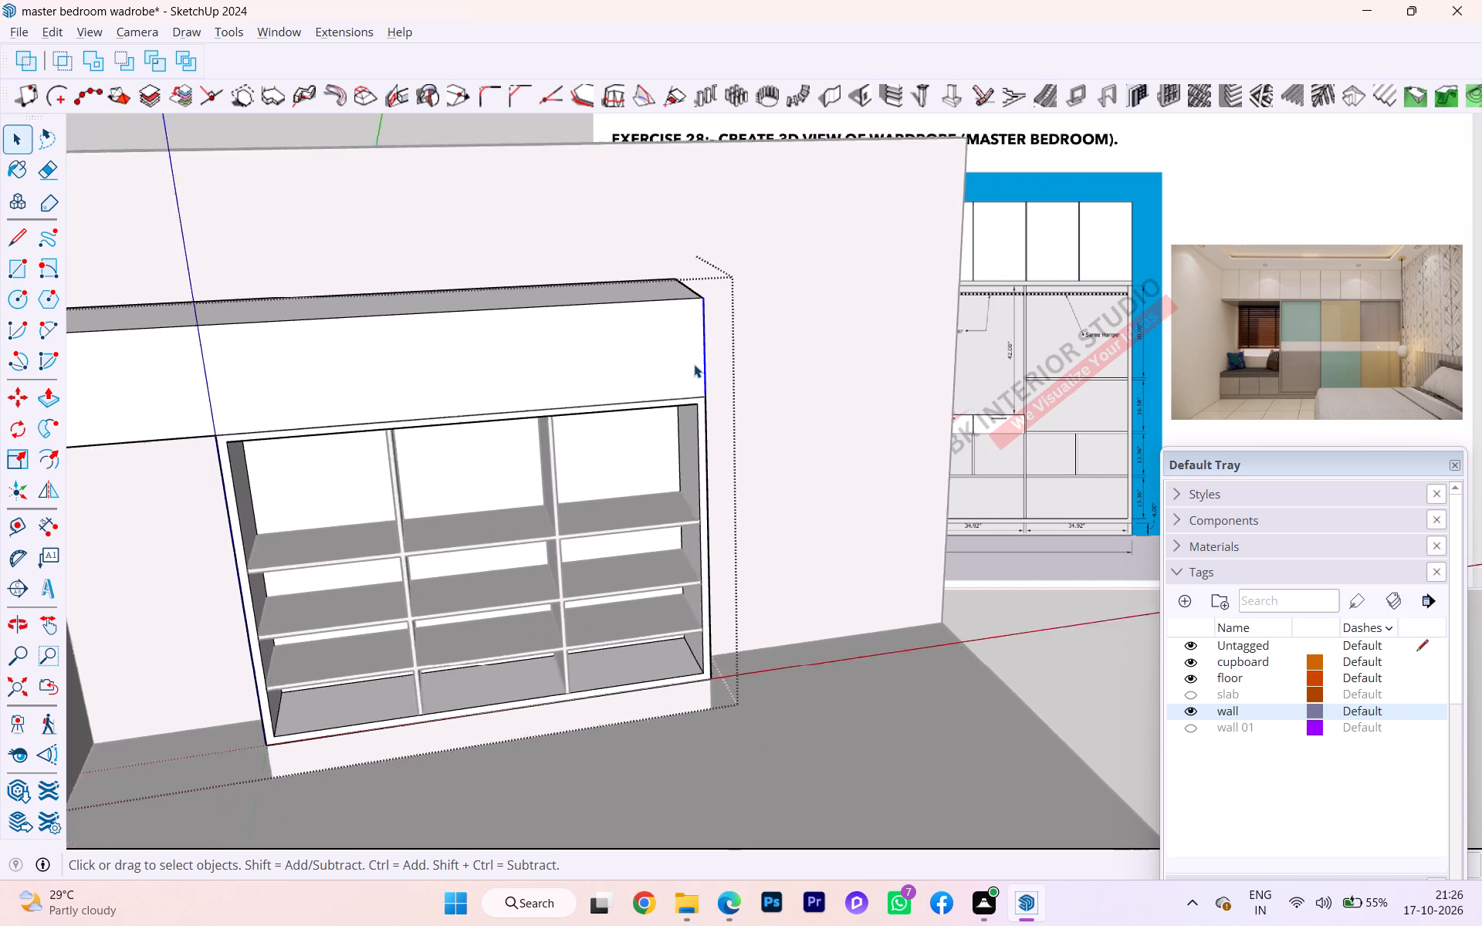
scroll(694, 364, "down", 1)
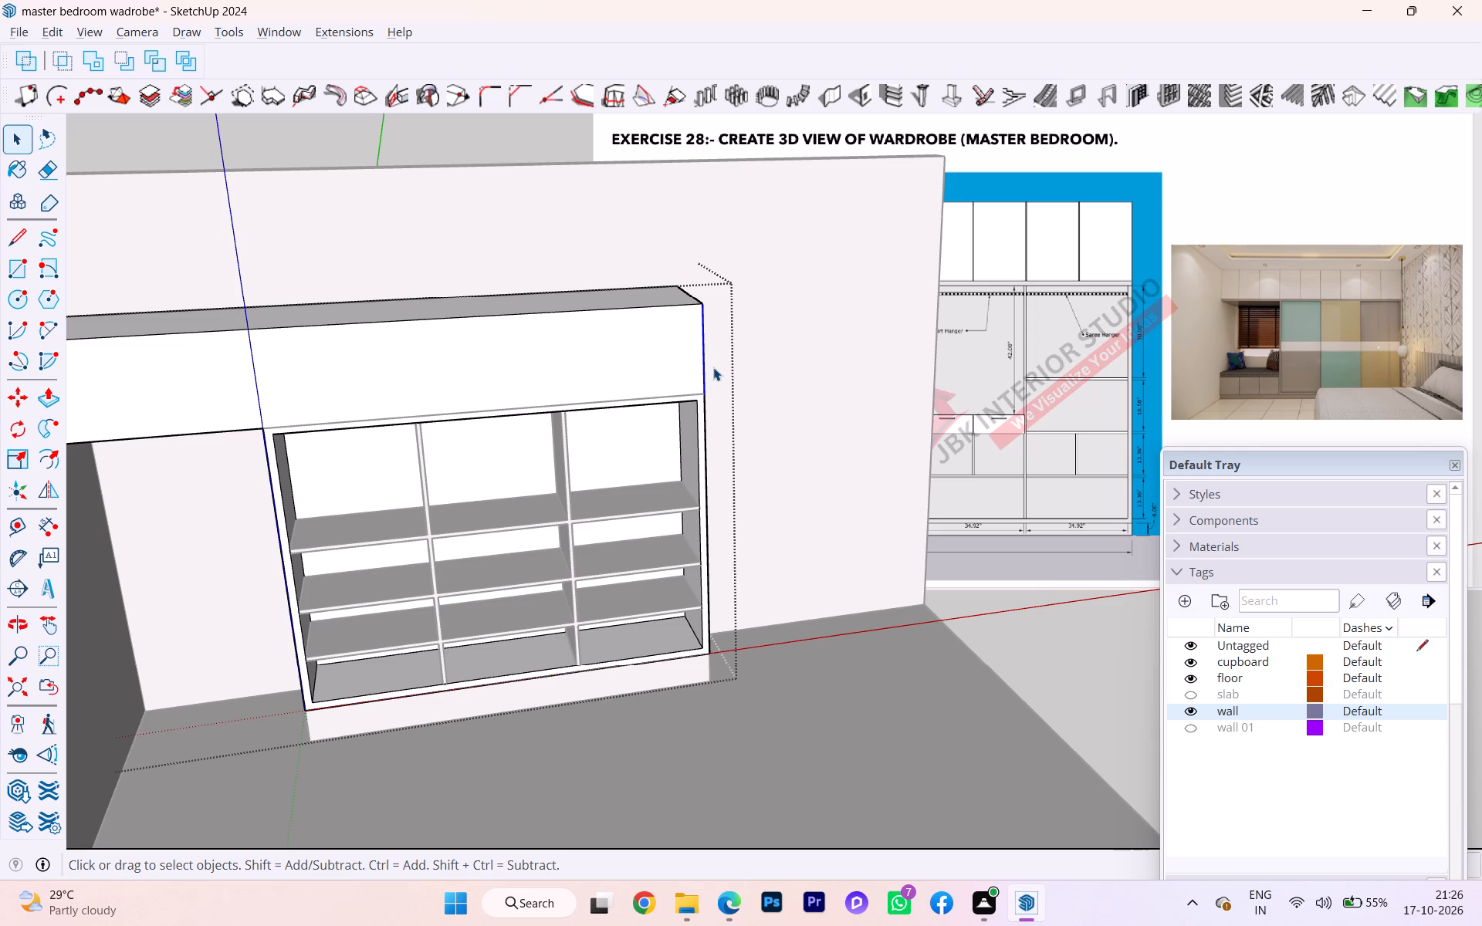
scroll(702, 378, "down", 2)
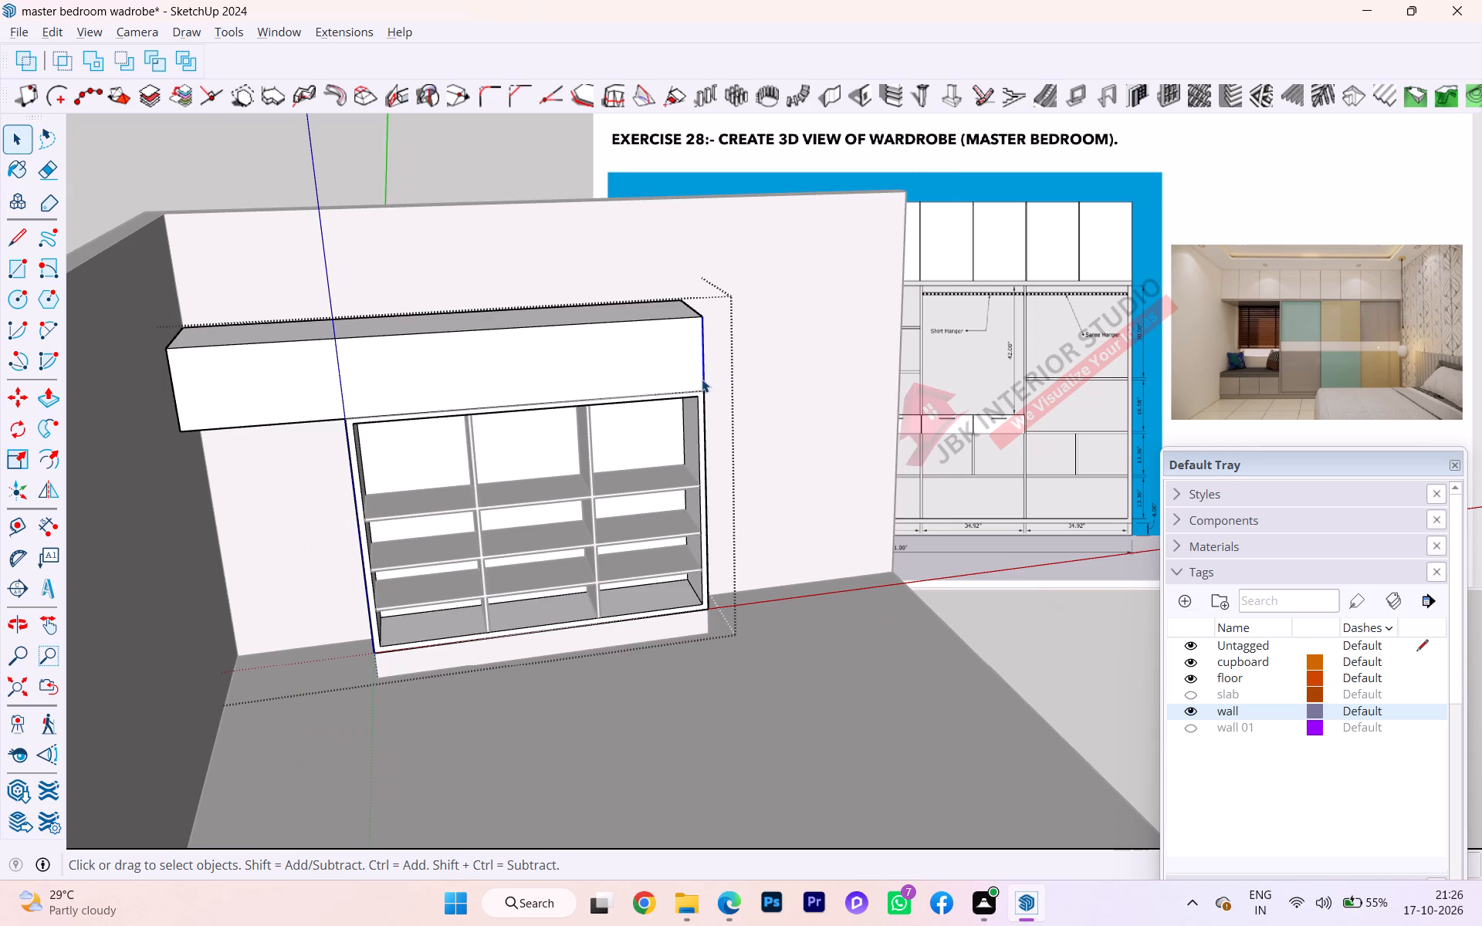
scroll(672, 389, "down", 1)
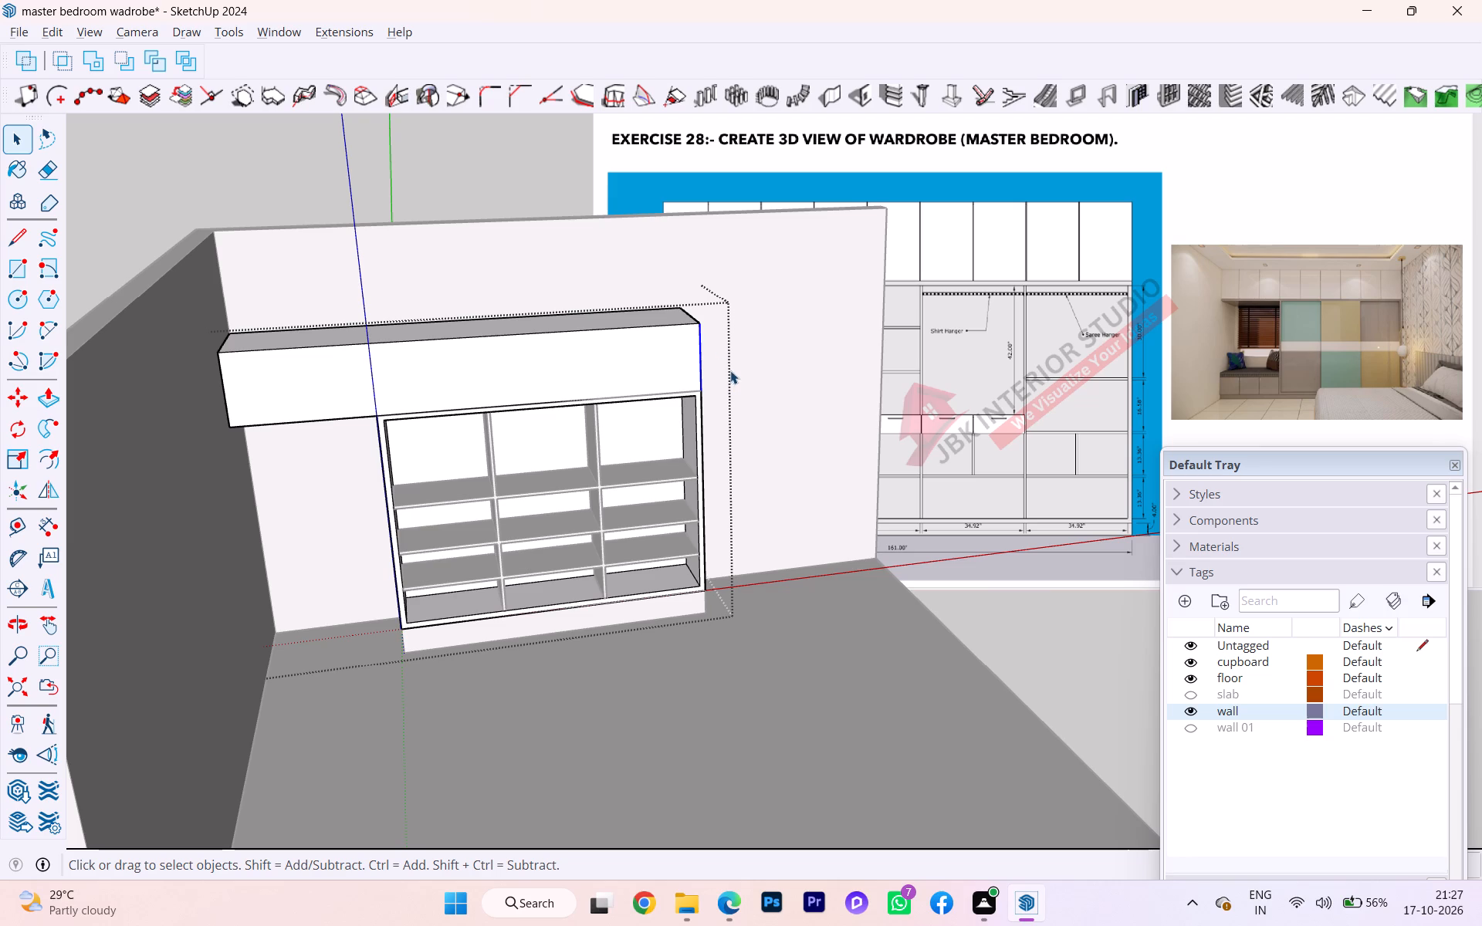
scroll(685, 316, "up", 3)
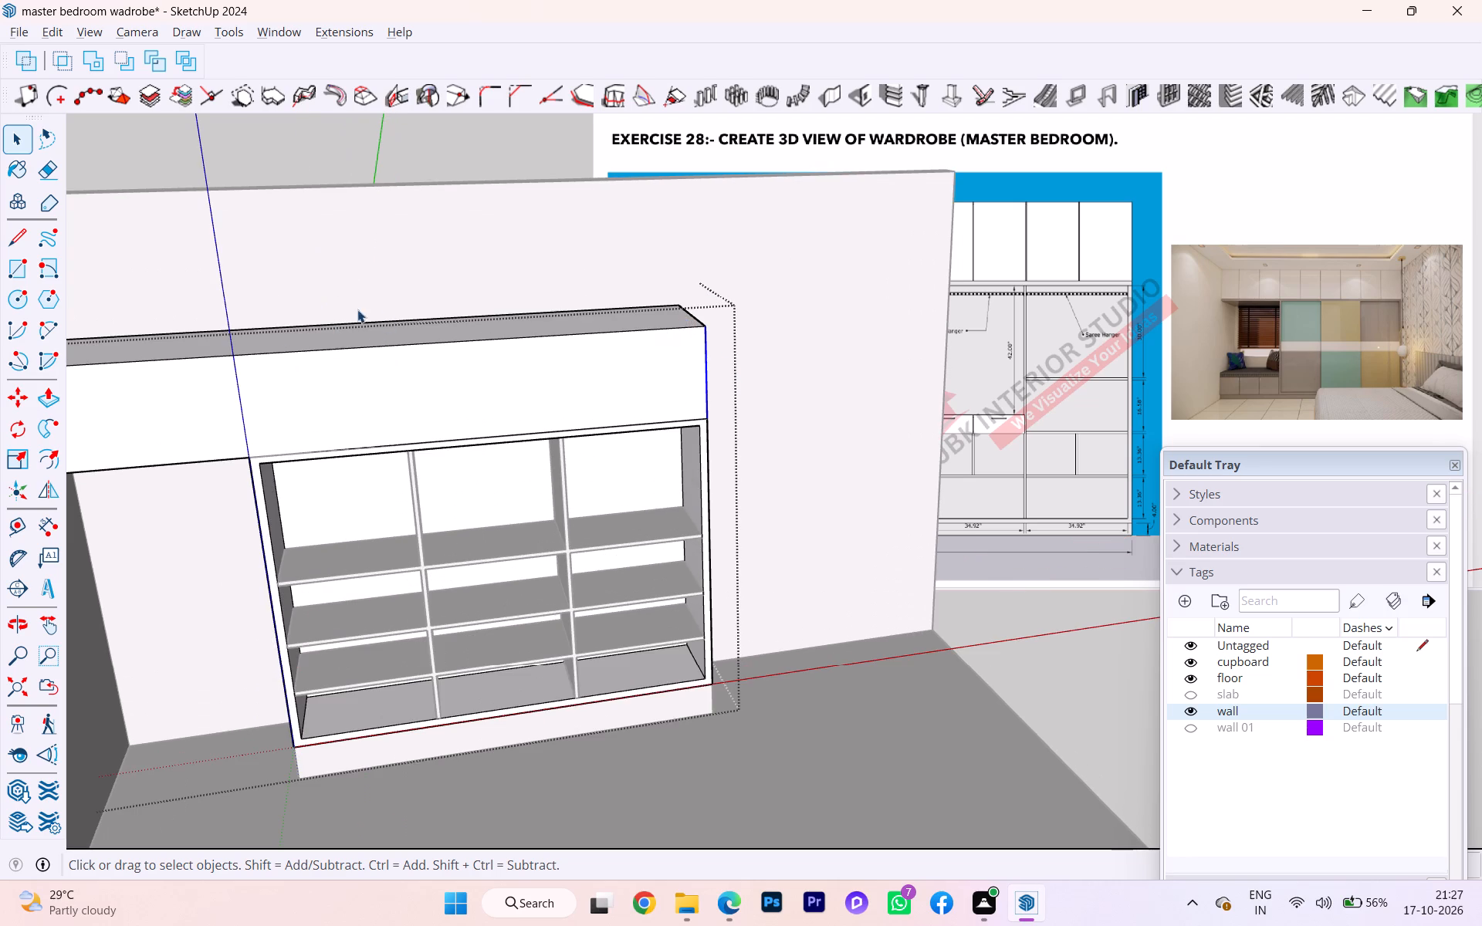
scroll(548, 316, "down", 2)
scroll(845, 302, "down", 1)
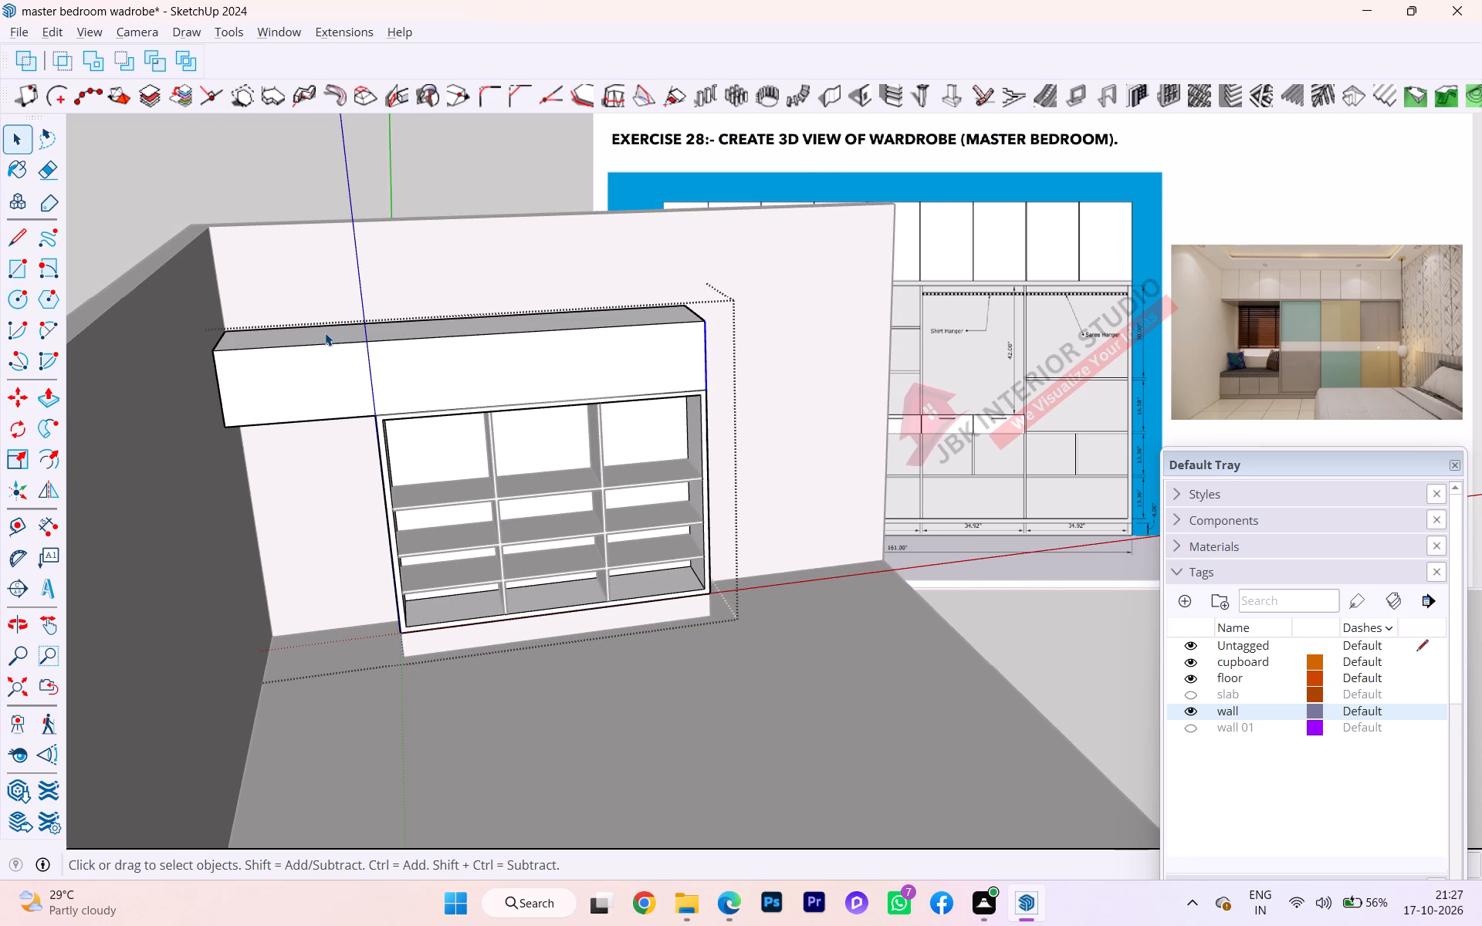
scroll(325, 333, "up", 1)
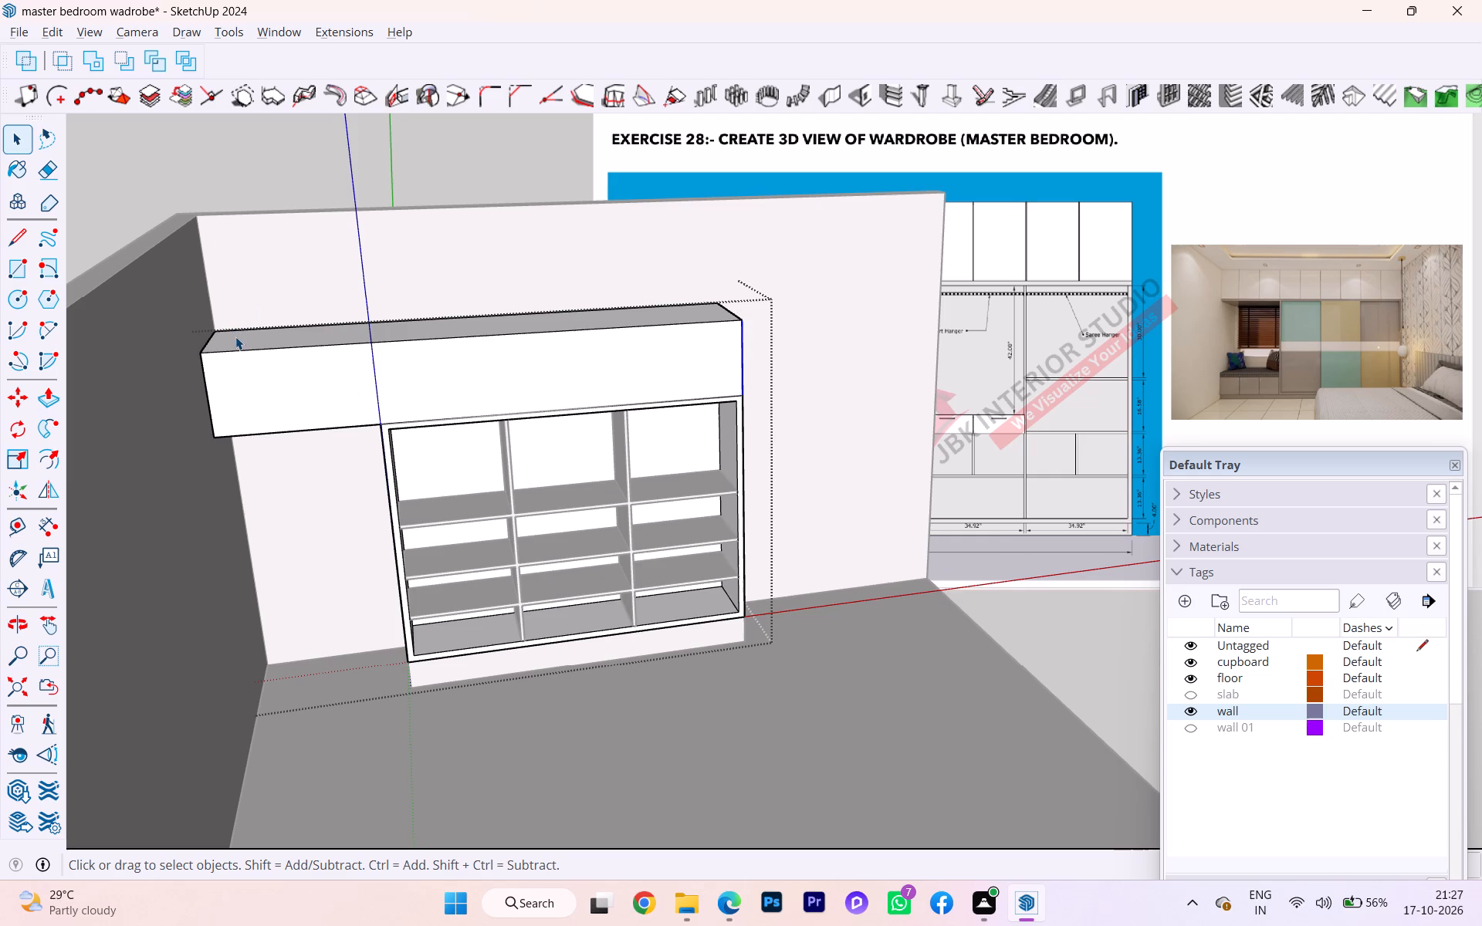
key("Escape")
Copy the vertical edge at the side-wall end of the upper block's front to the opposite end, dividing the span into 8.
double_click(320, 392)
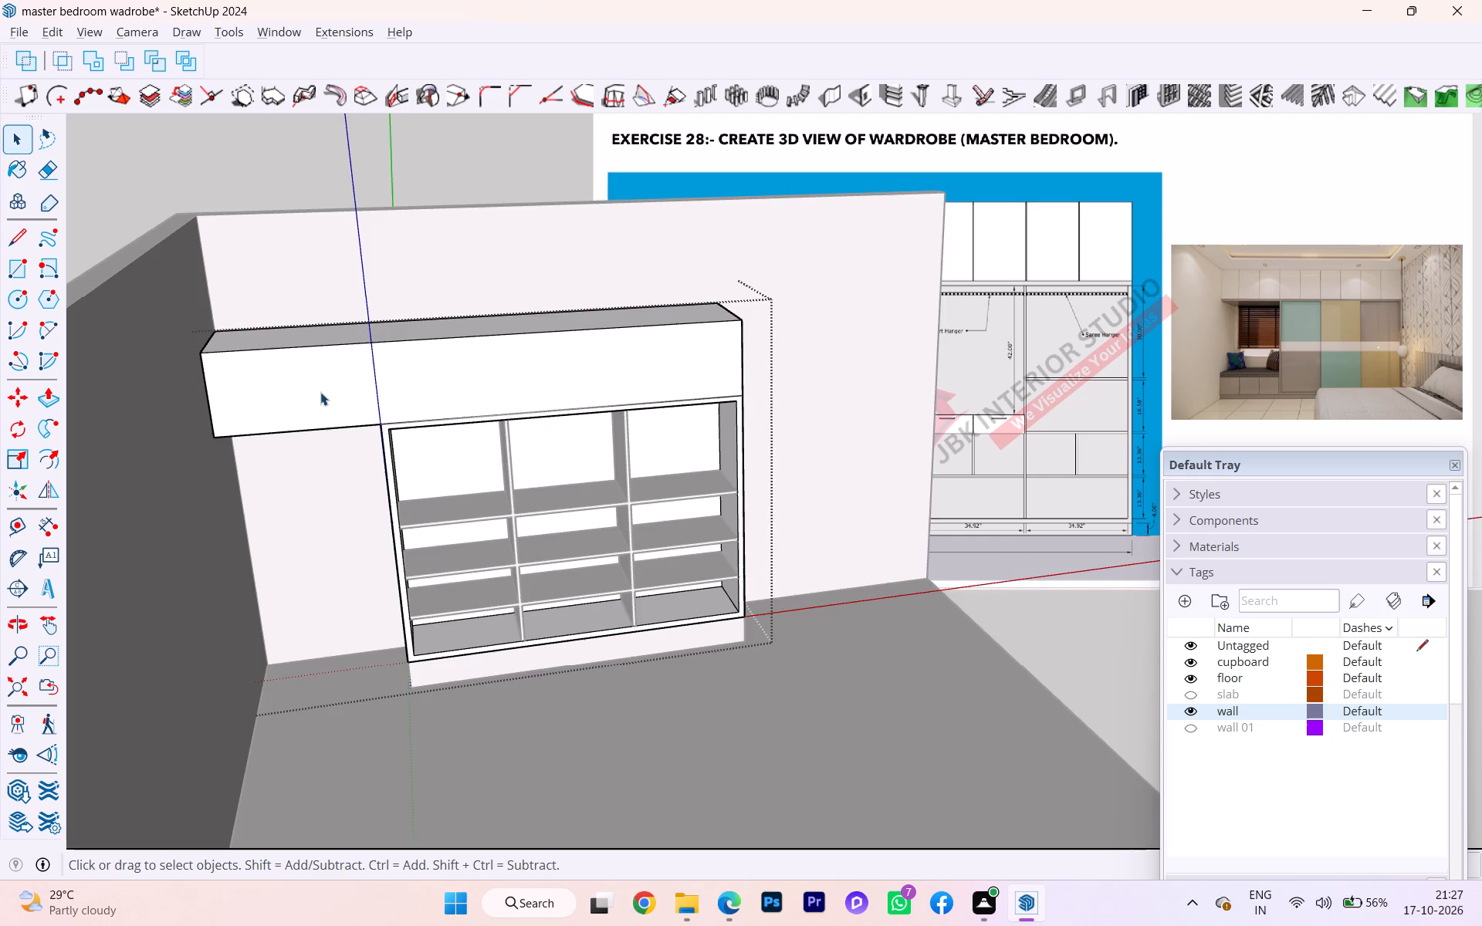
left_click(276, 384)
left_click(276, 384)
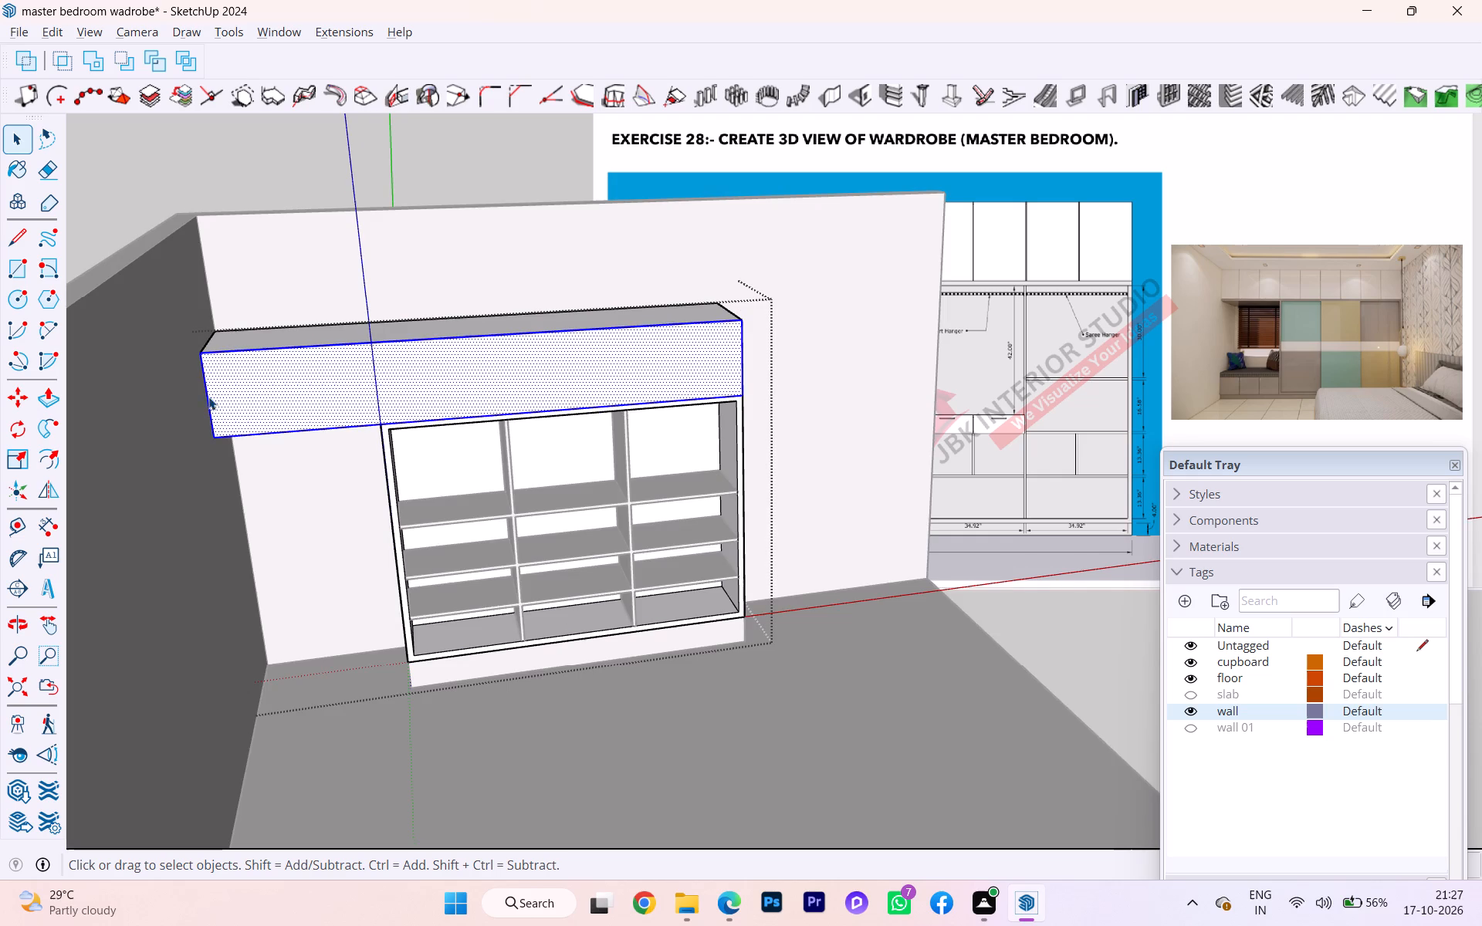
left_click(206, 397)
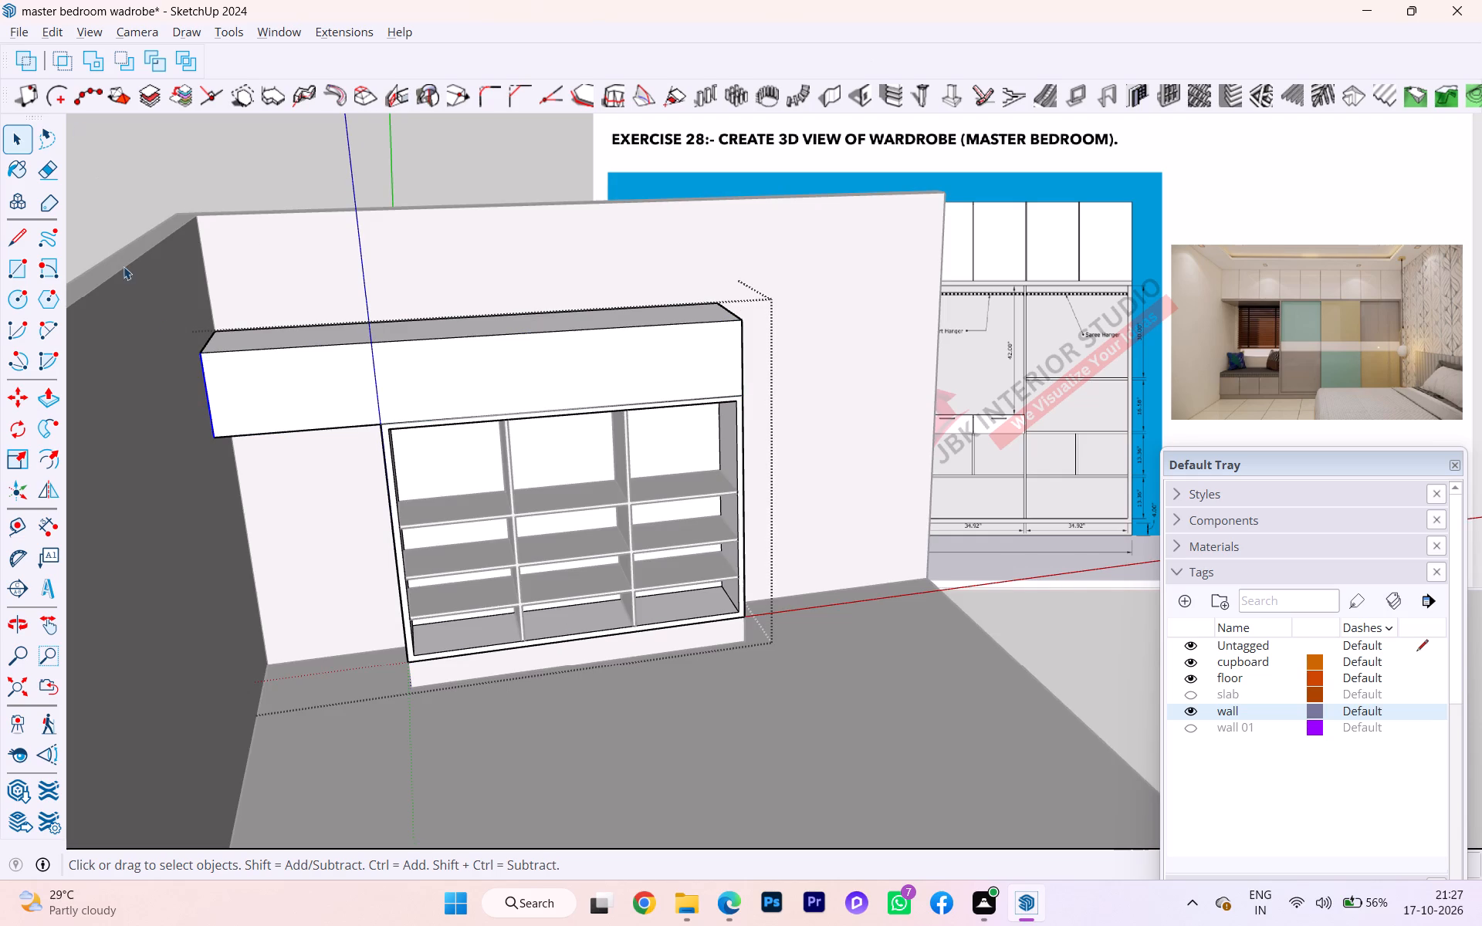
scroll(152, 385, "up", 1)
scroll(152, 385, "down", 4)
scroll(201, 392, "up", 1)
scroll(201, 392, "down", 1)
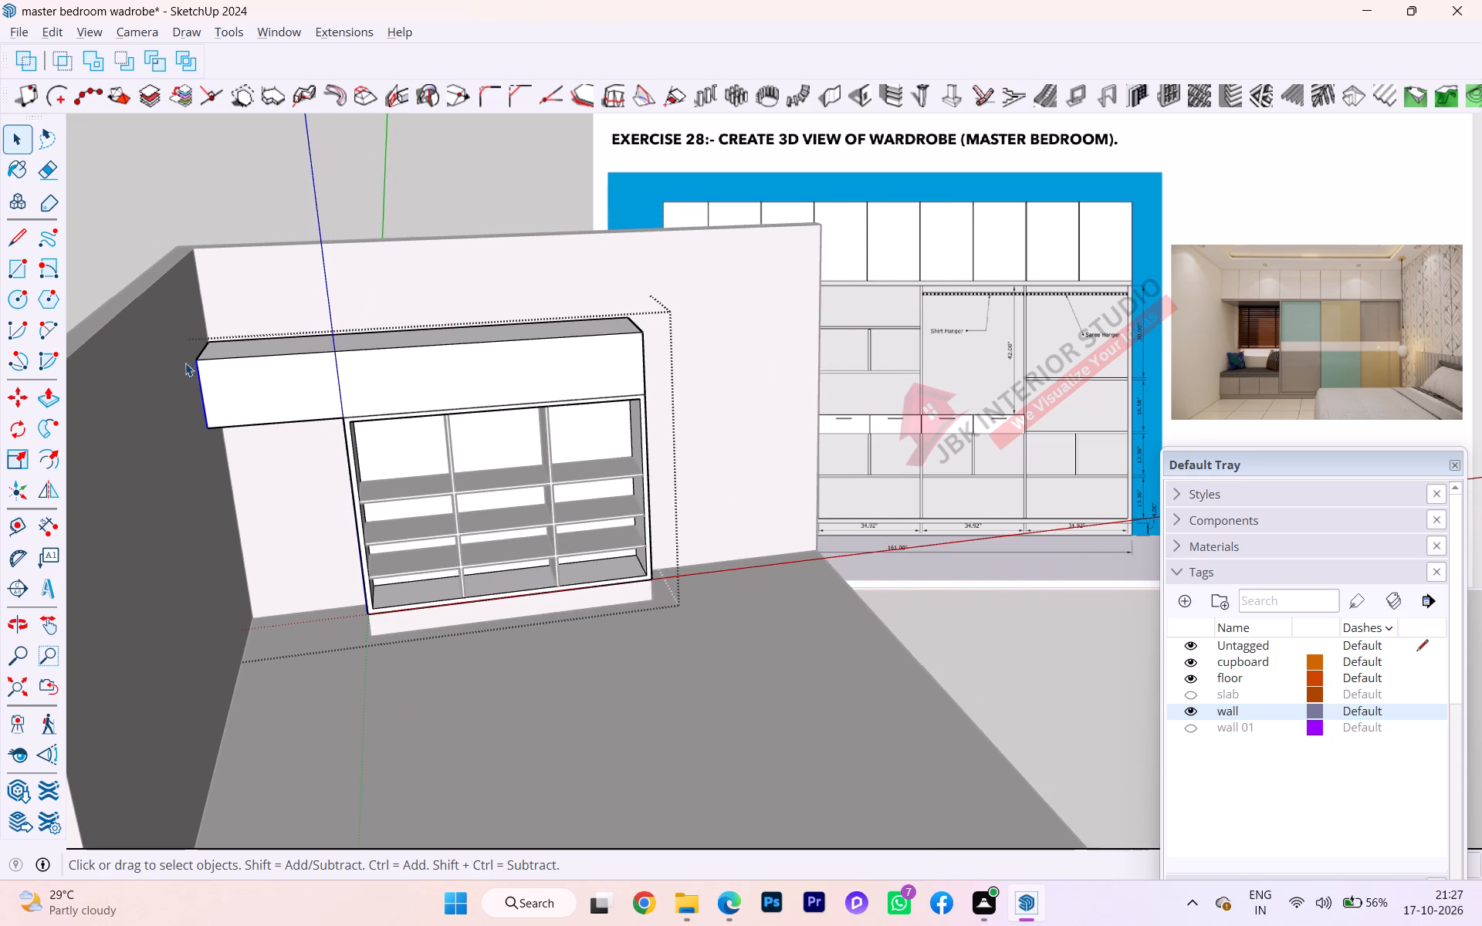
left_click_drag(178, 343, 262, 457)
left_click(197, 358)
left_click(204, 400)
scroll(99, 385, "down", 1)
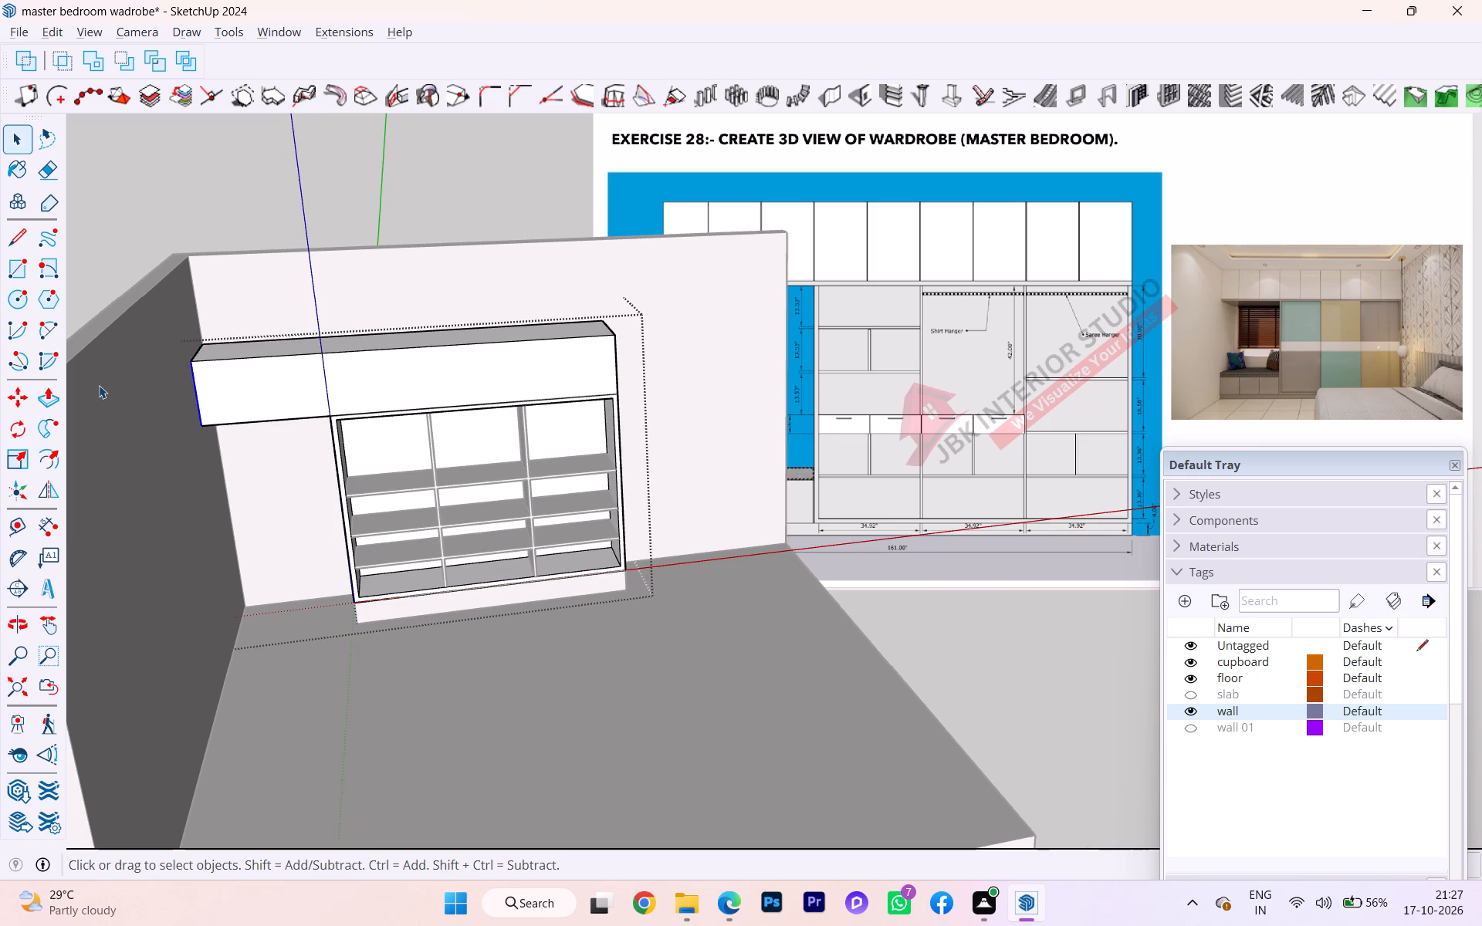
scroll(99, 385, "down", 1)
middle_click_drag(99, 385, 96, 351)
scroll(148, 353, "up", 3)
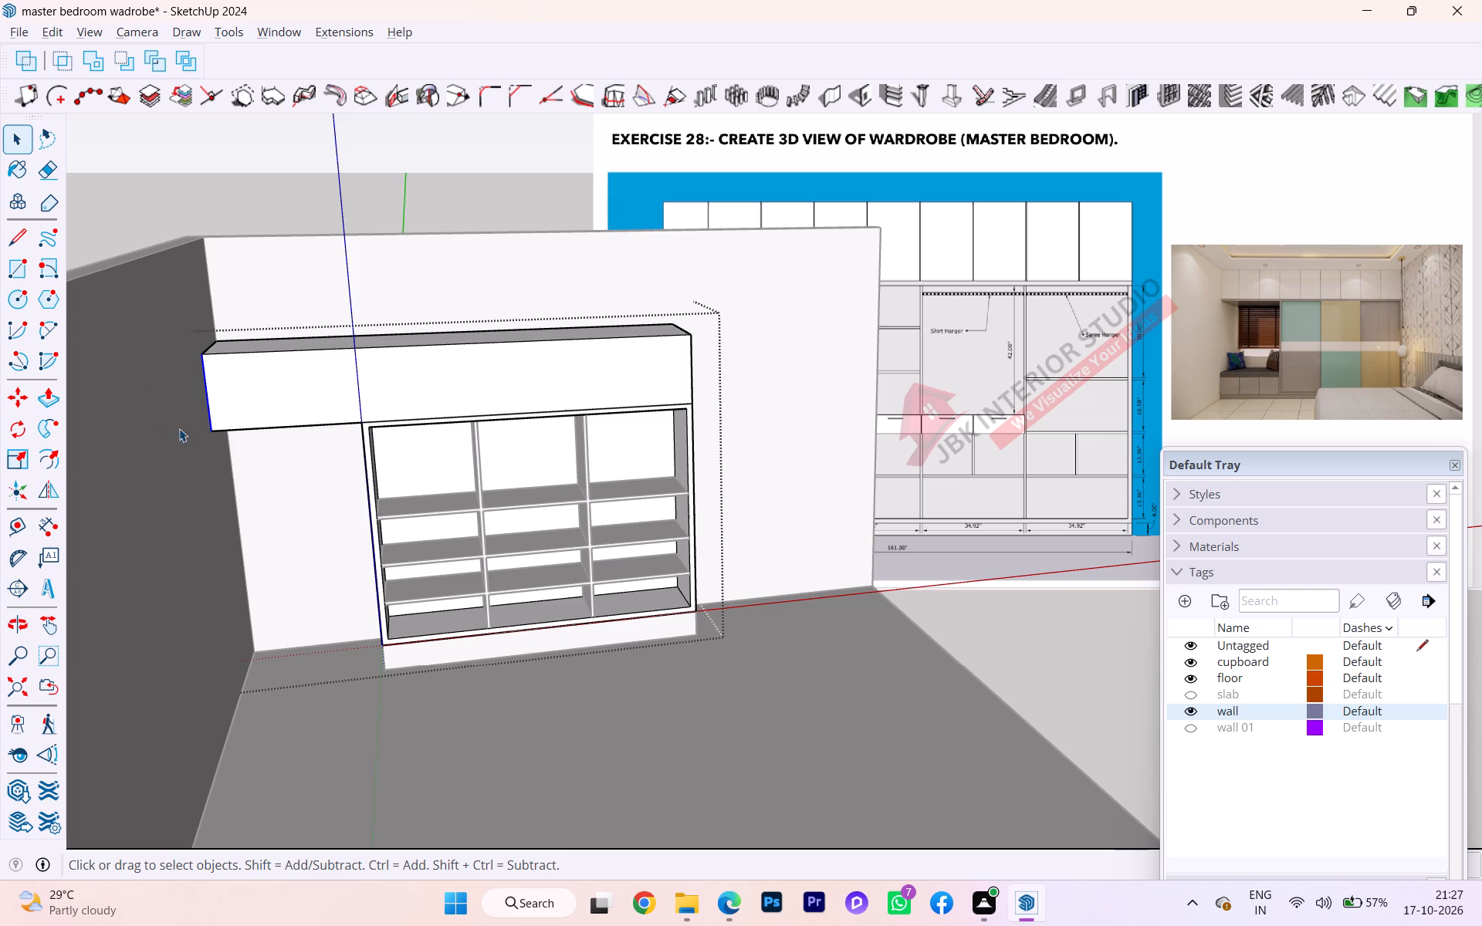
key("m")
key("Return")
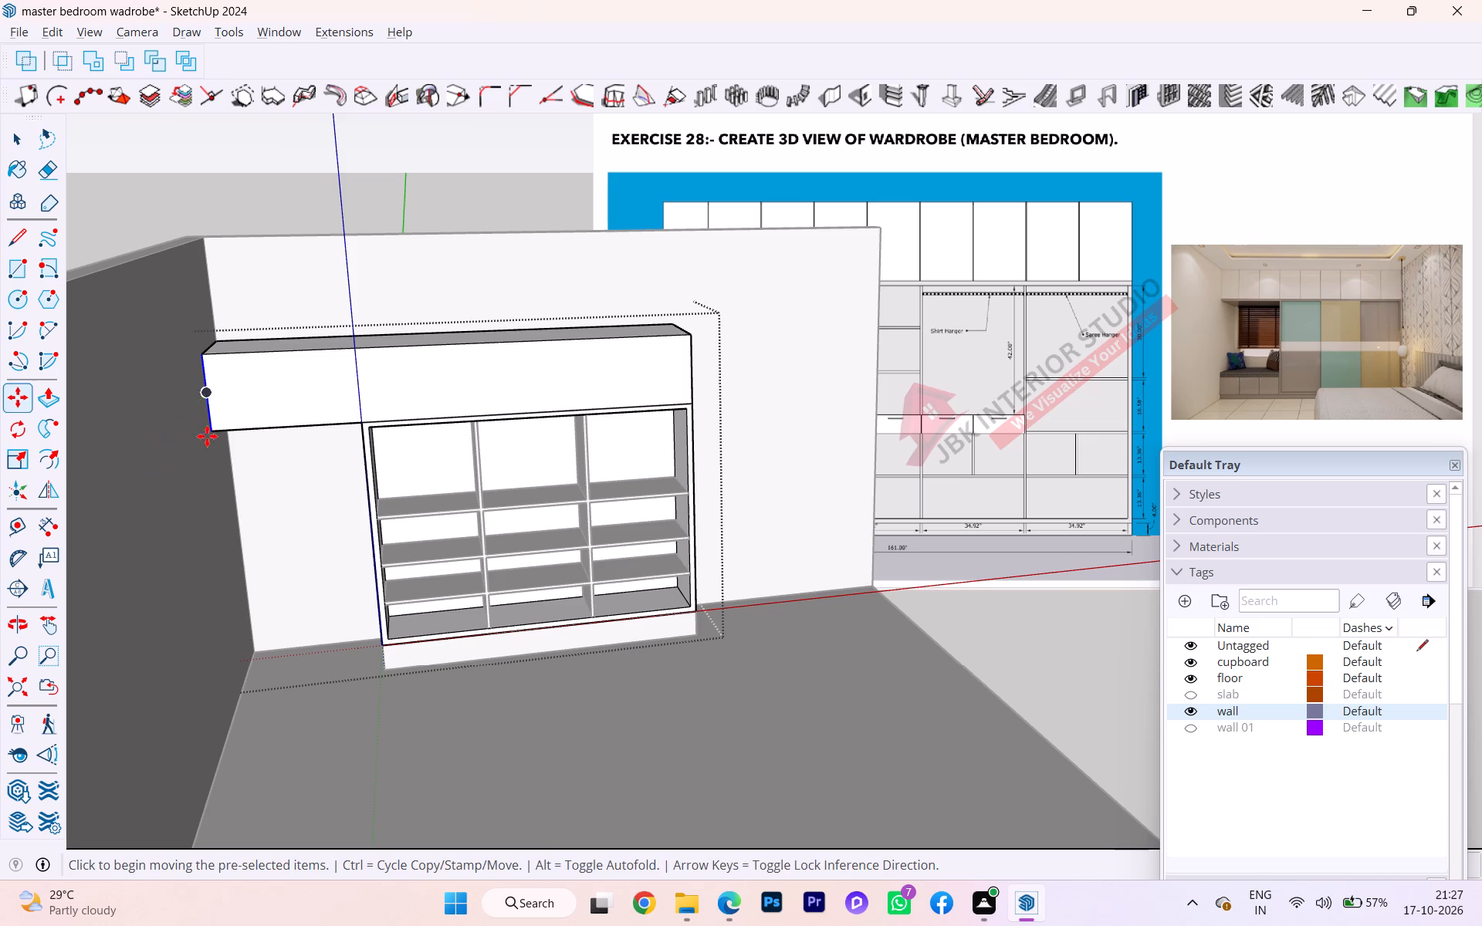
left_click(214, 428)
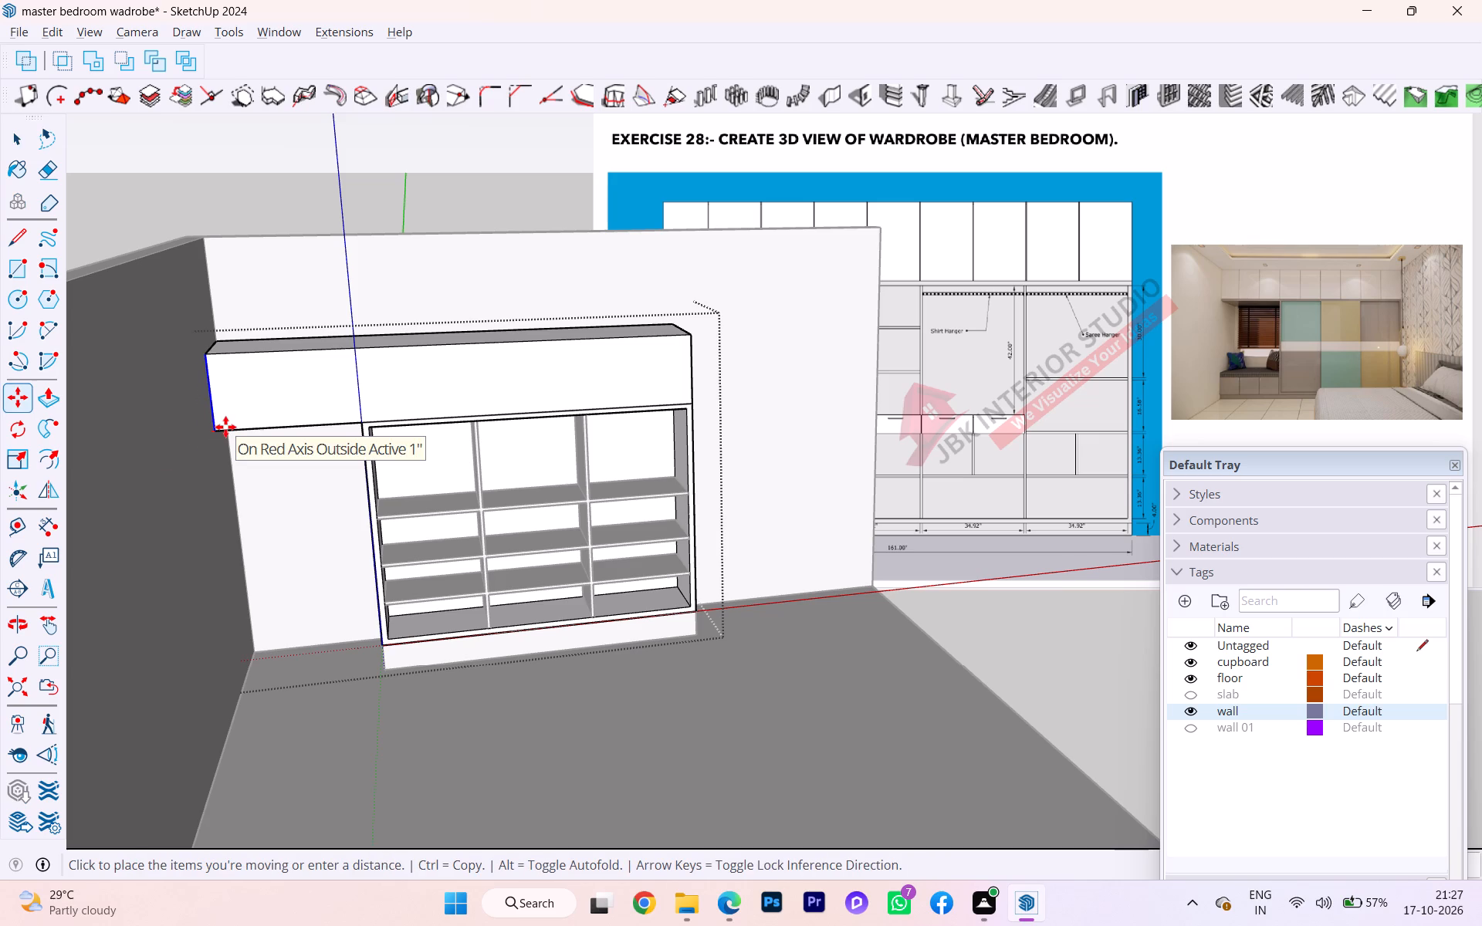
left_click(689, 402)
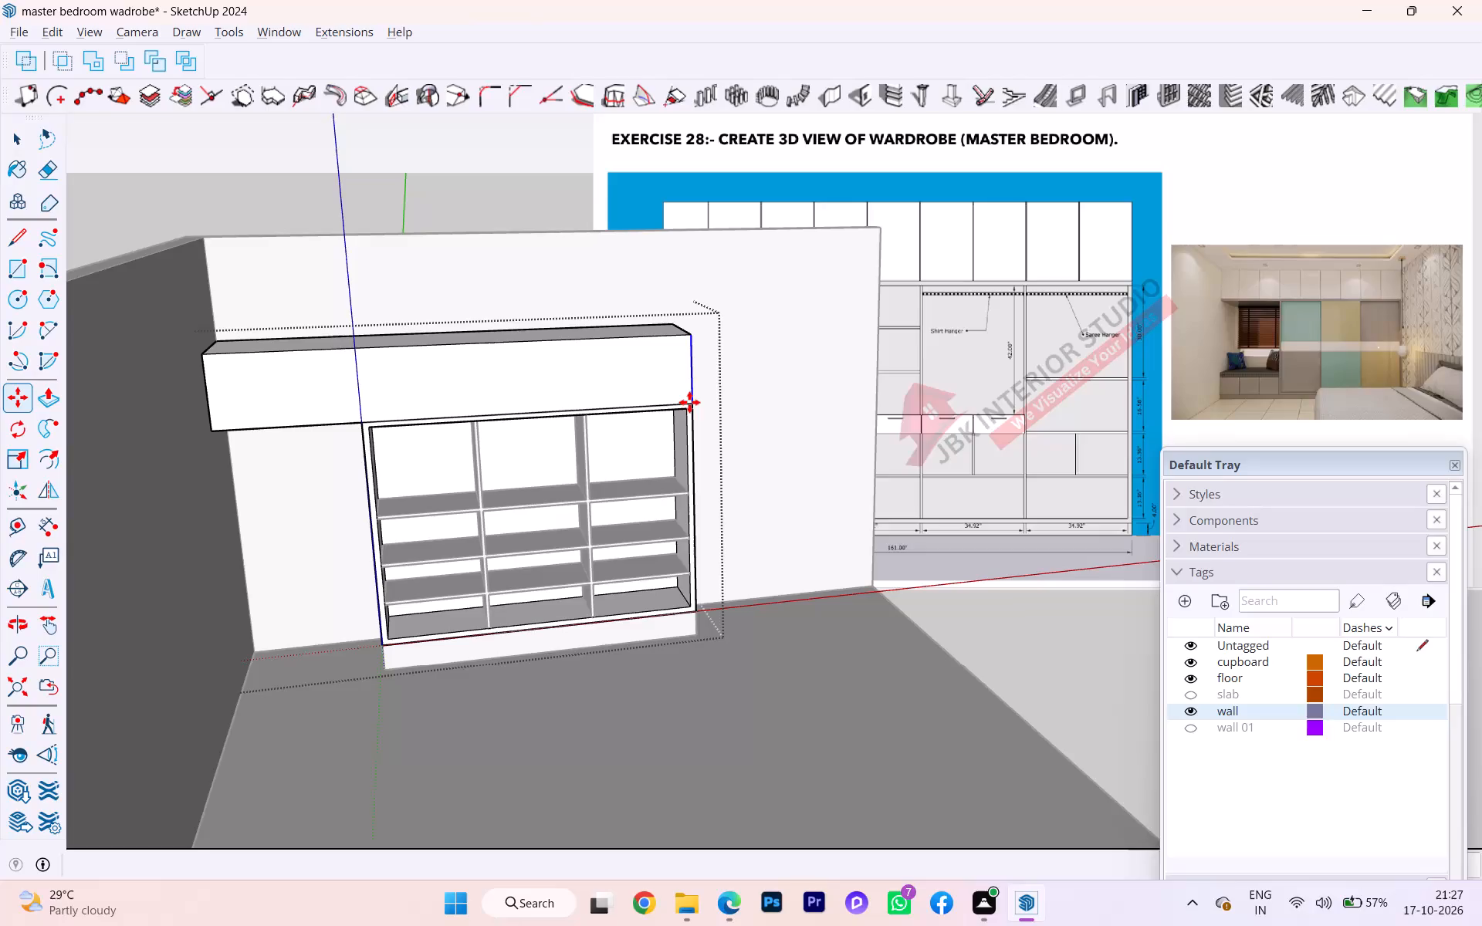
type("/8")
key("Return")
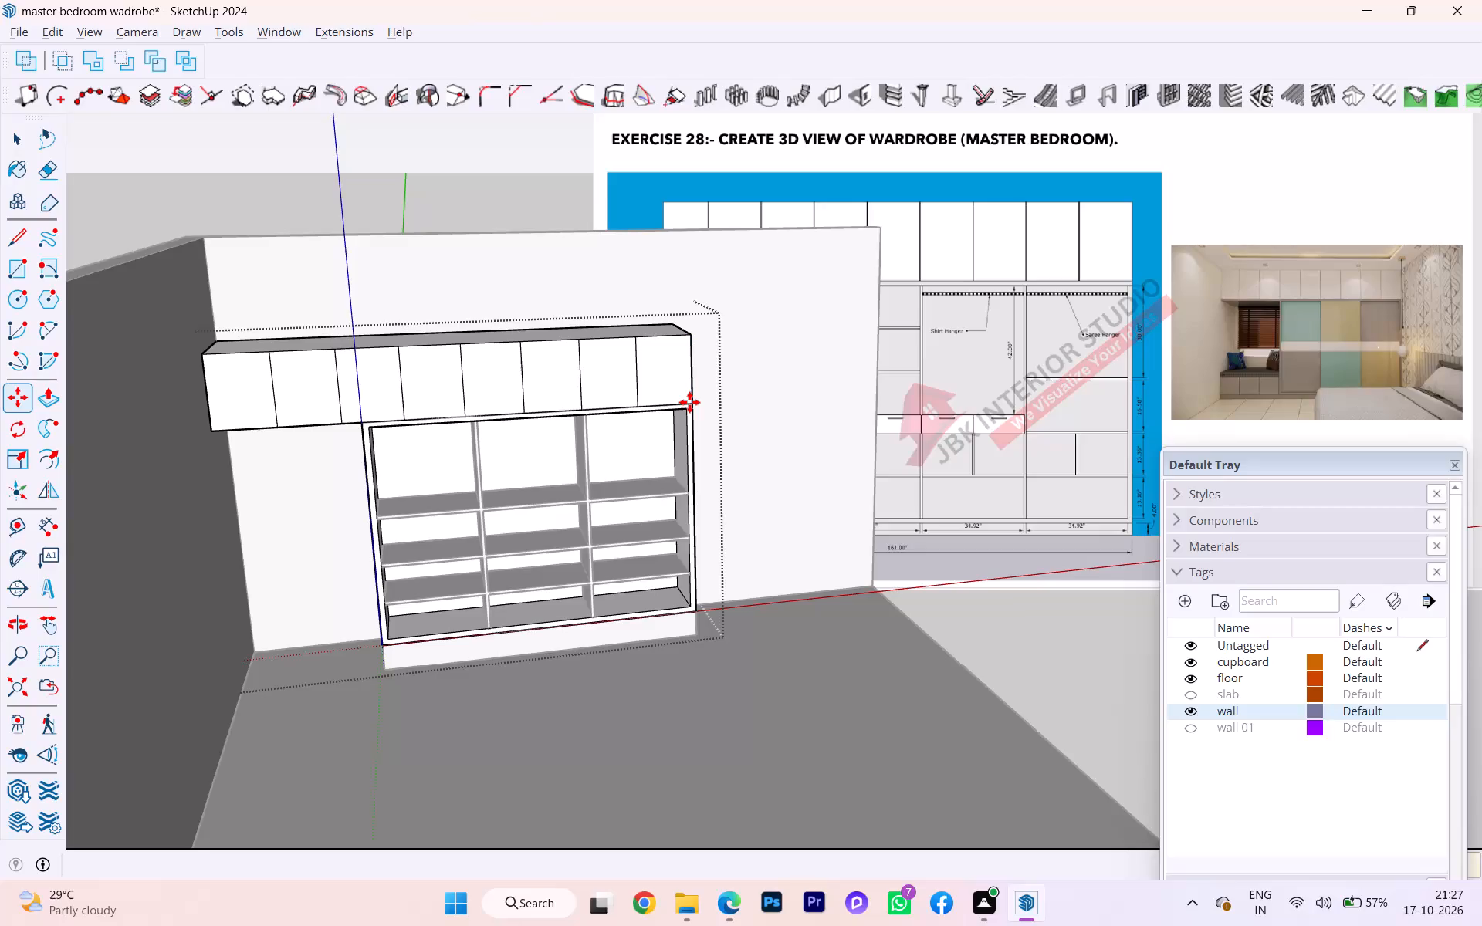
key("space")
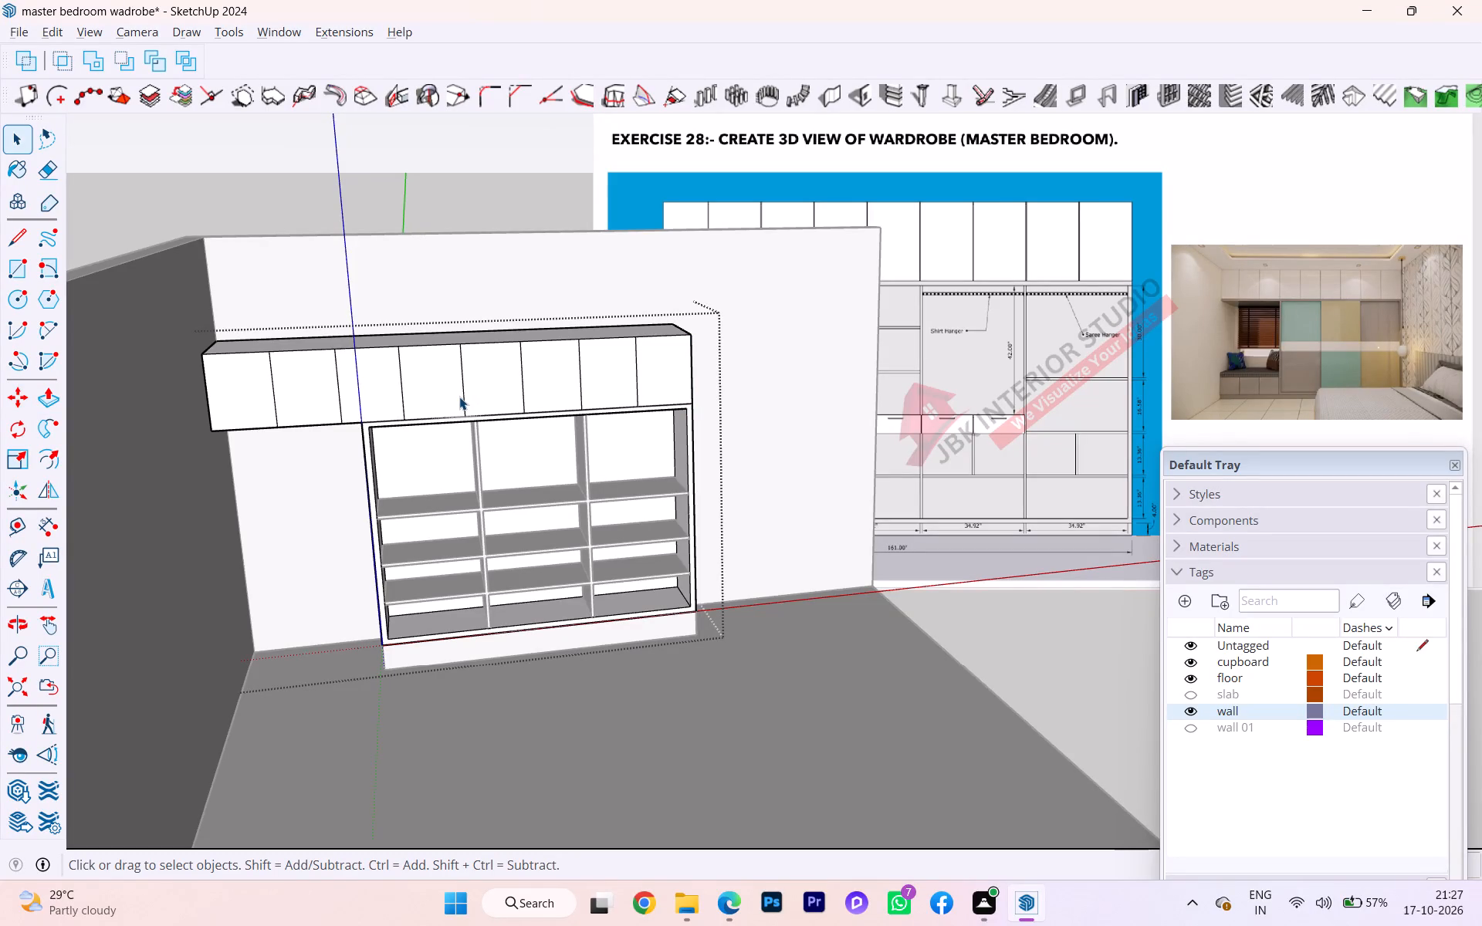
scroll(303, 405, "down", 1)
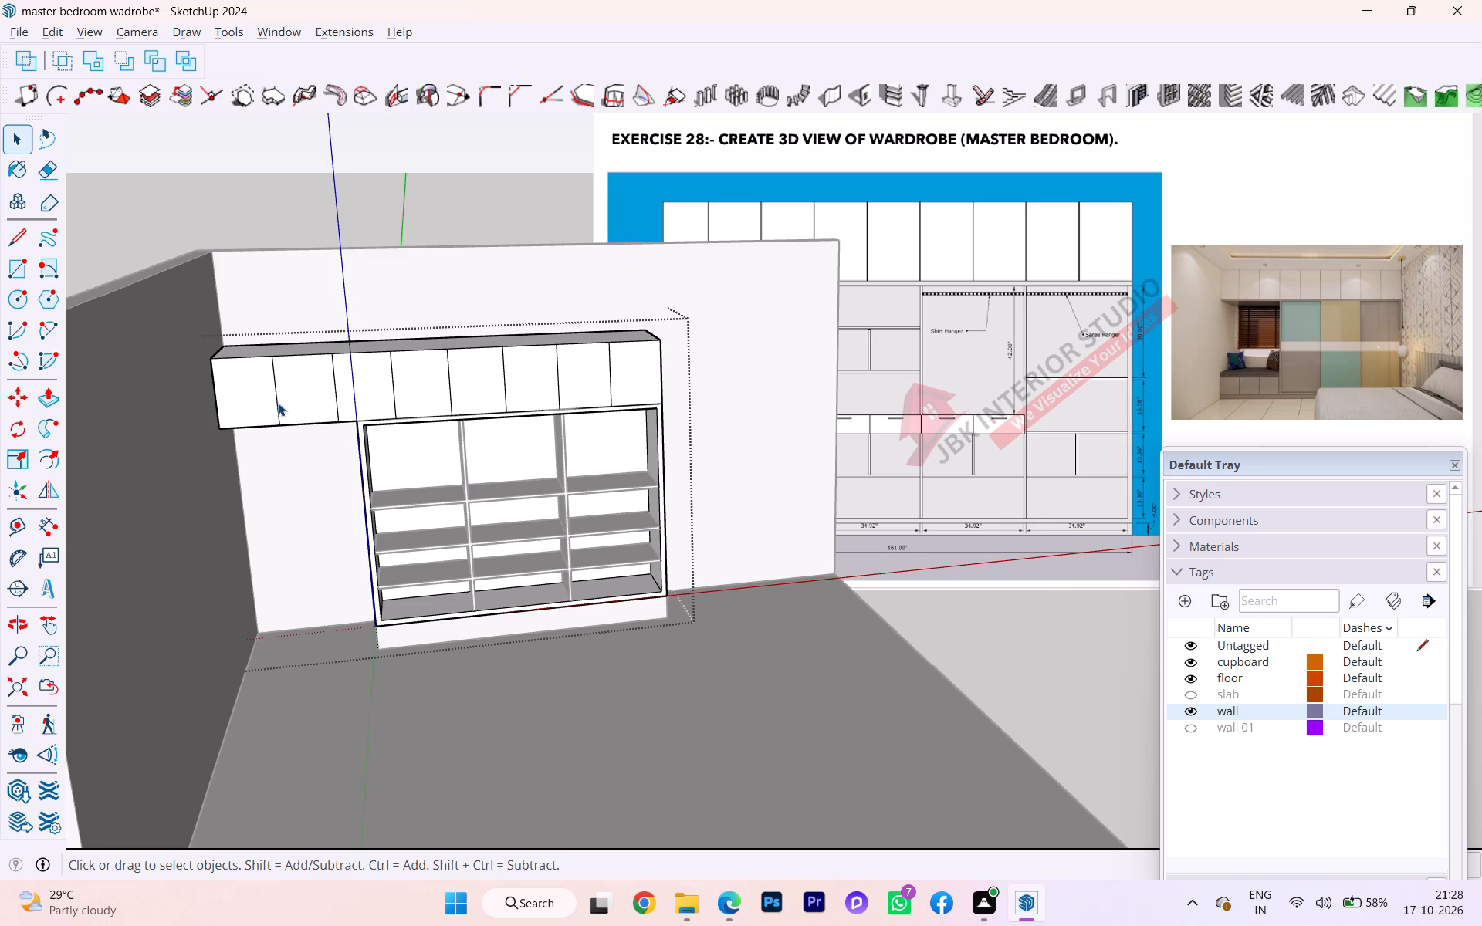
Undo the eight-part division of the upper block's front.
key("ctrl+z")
Copy the upper block's vertical front edge from the side-wall end along the red axis to the opposite end, dividing the span into 10.
left_click(215, 387)
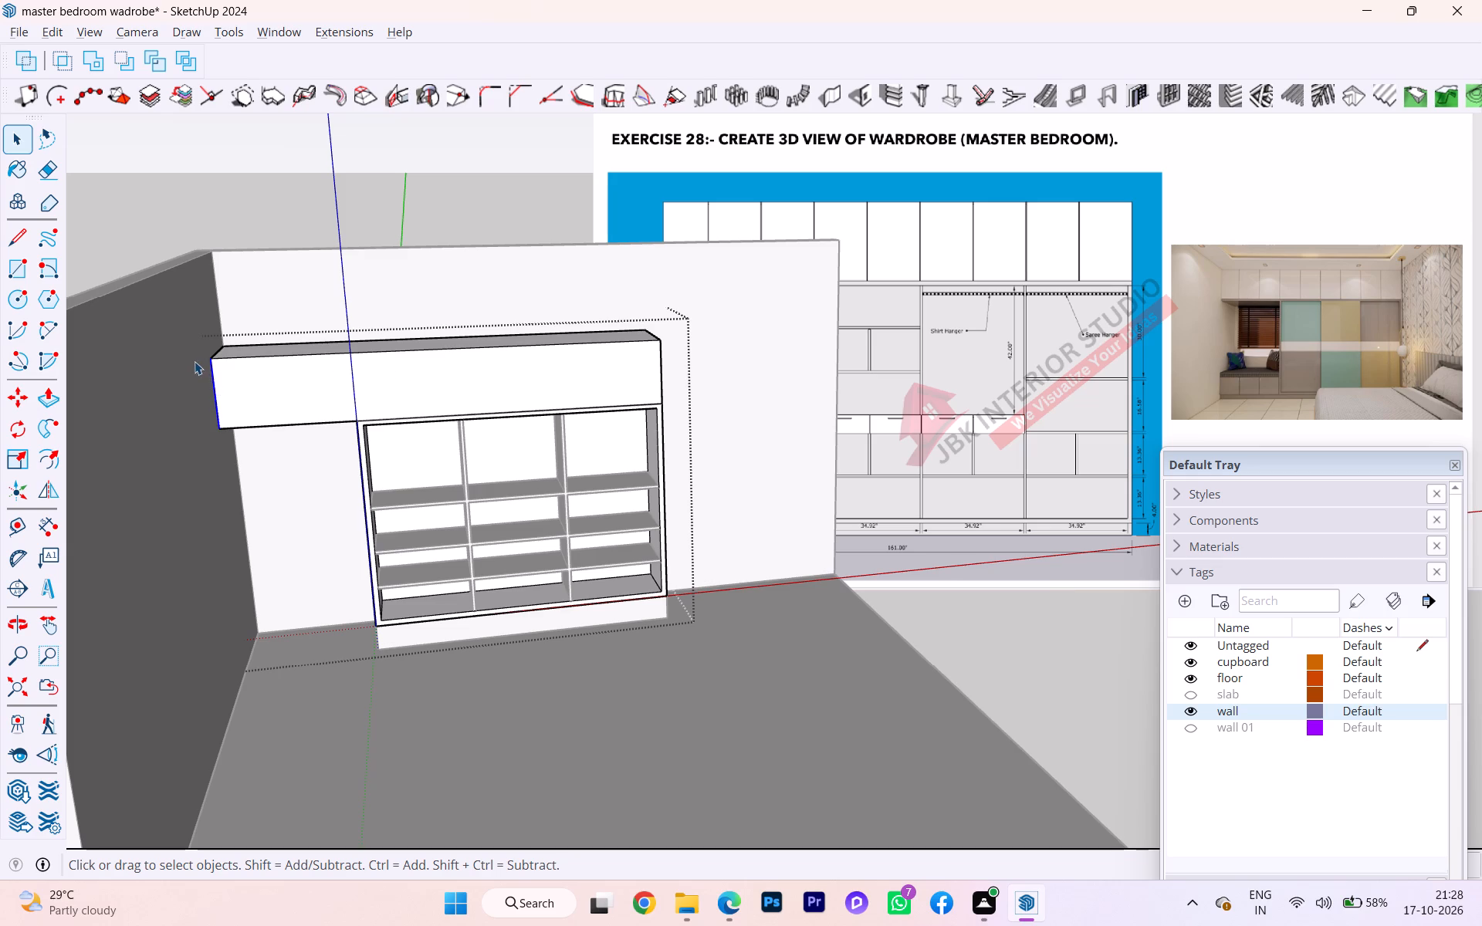
key("m")
key("Return")
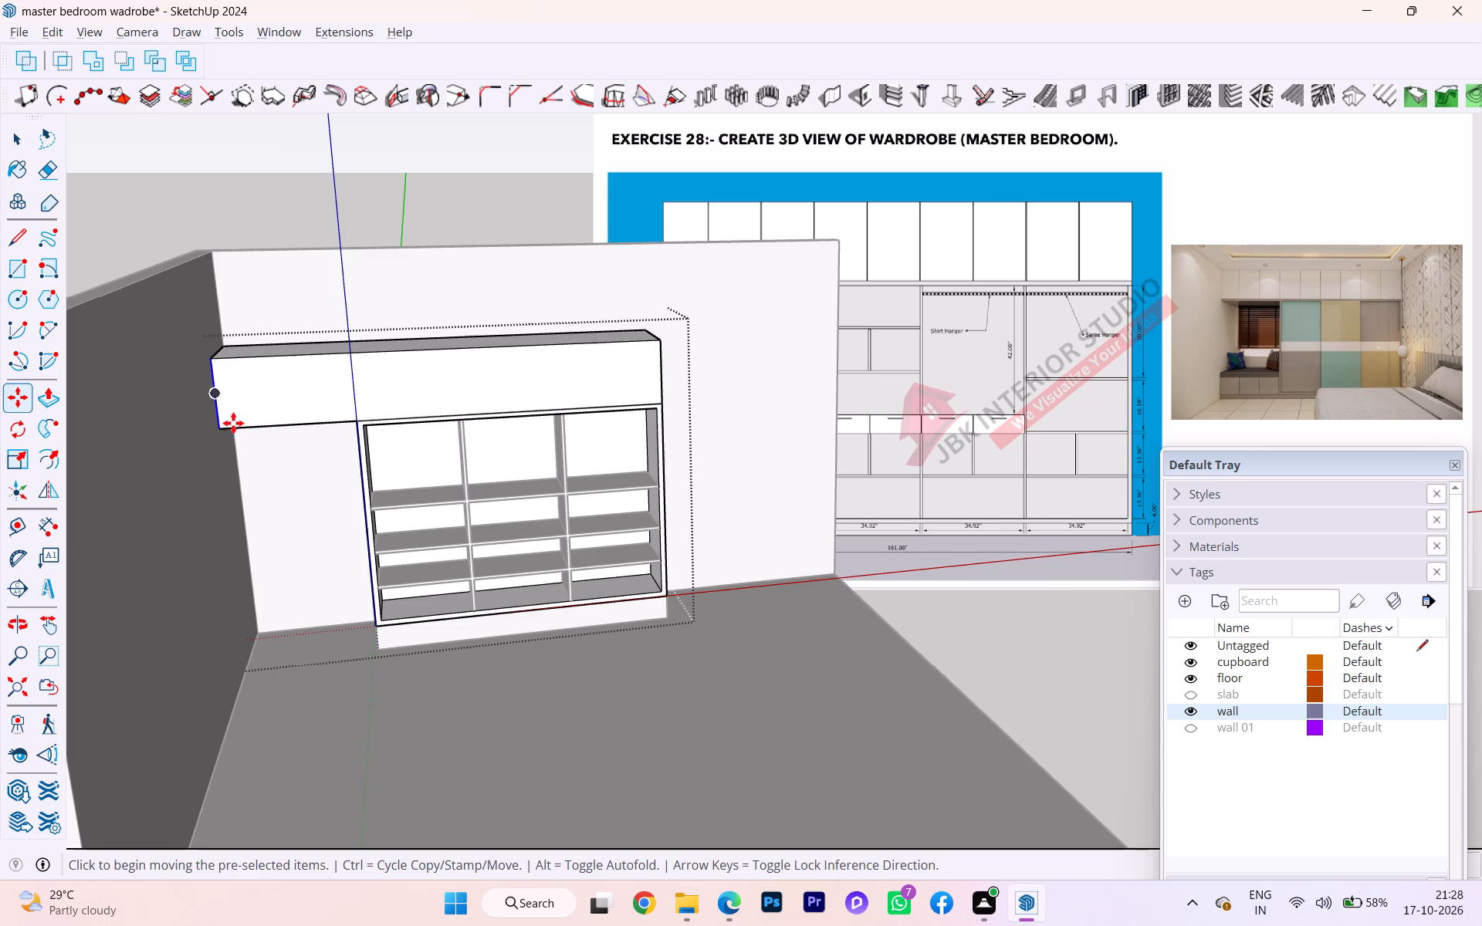
left_click(227, 428)
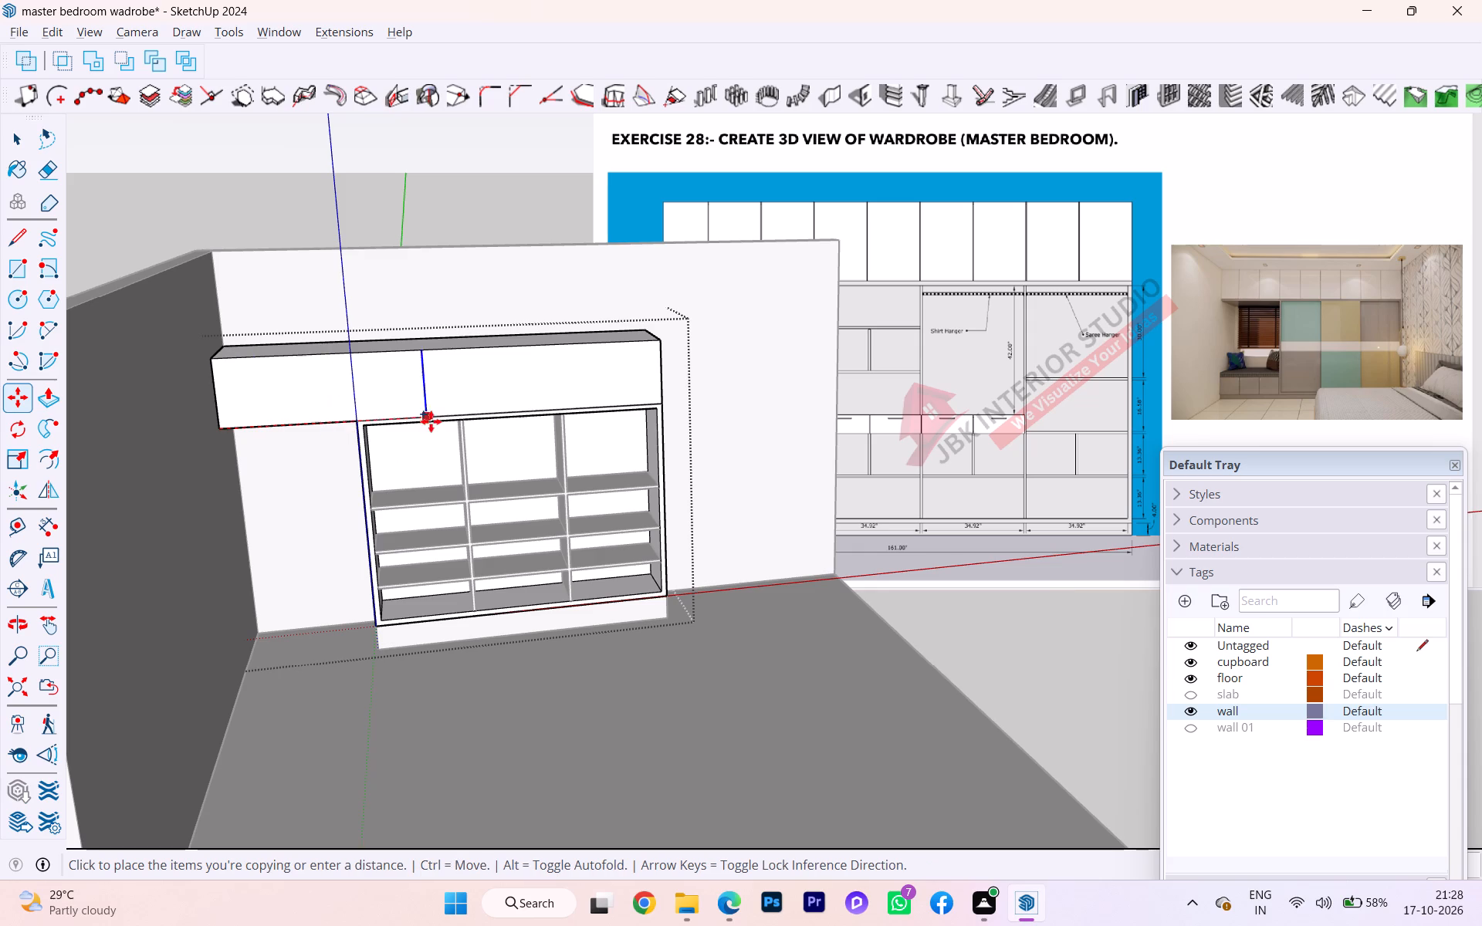
key("Right")
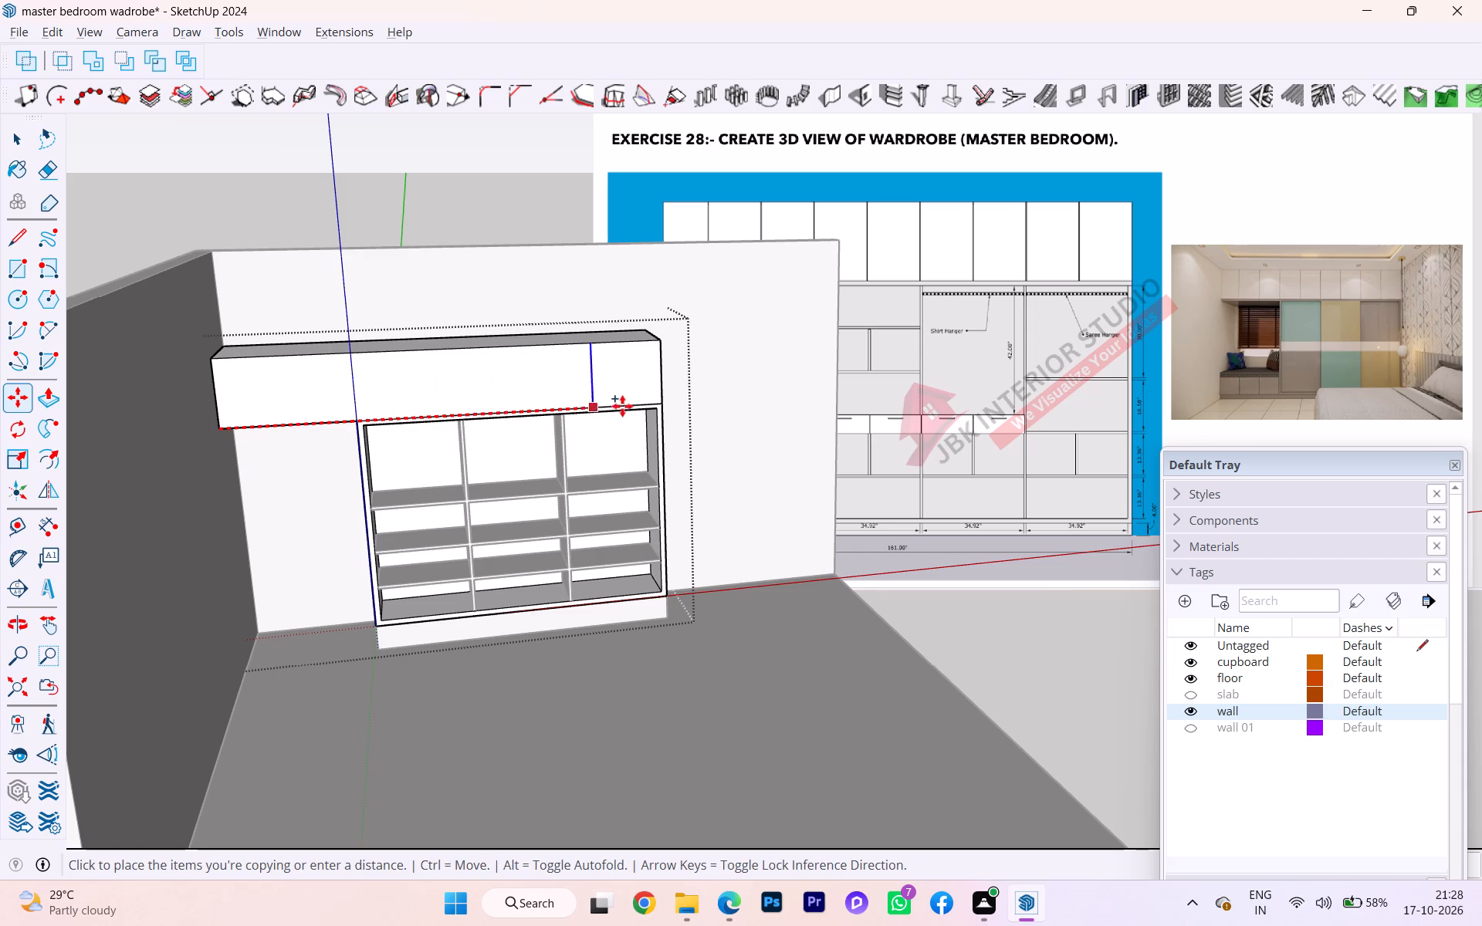
left_click(661, 407)
type("/10")
key("Return")
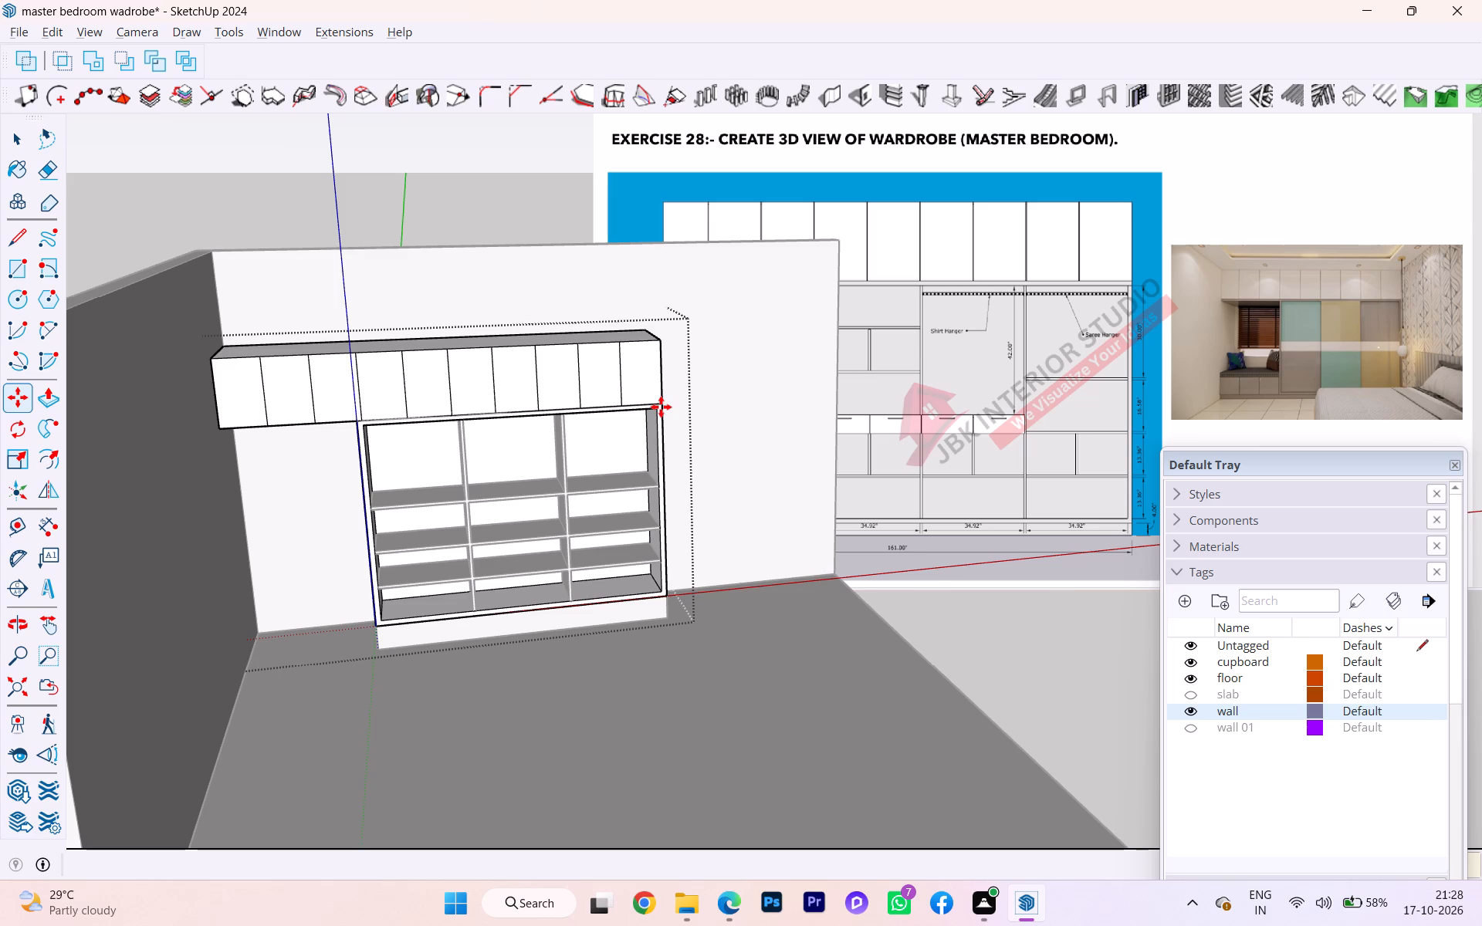
key("Escape")
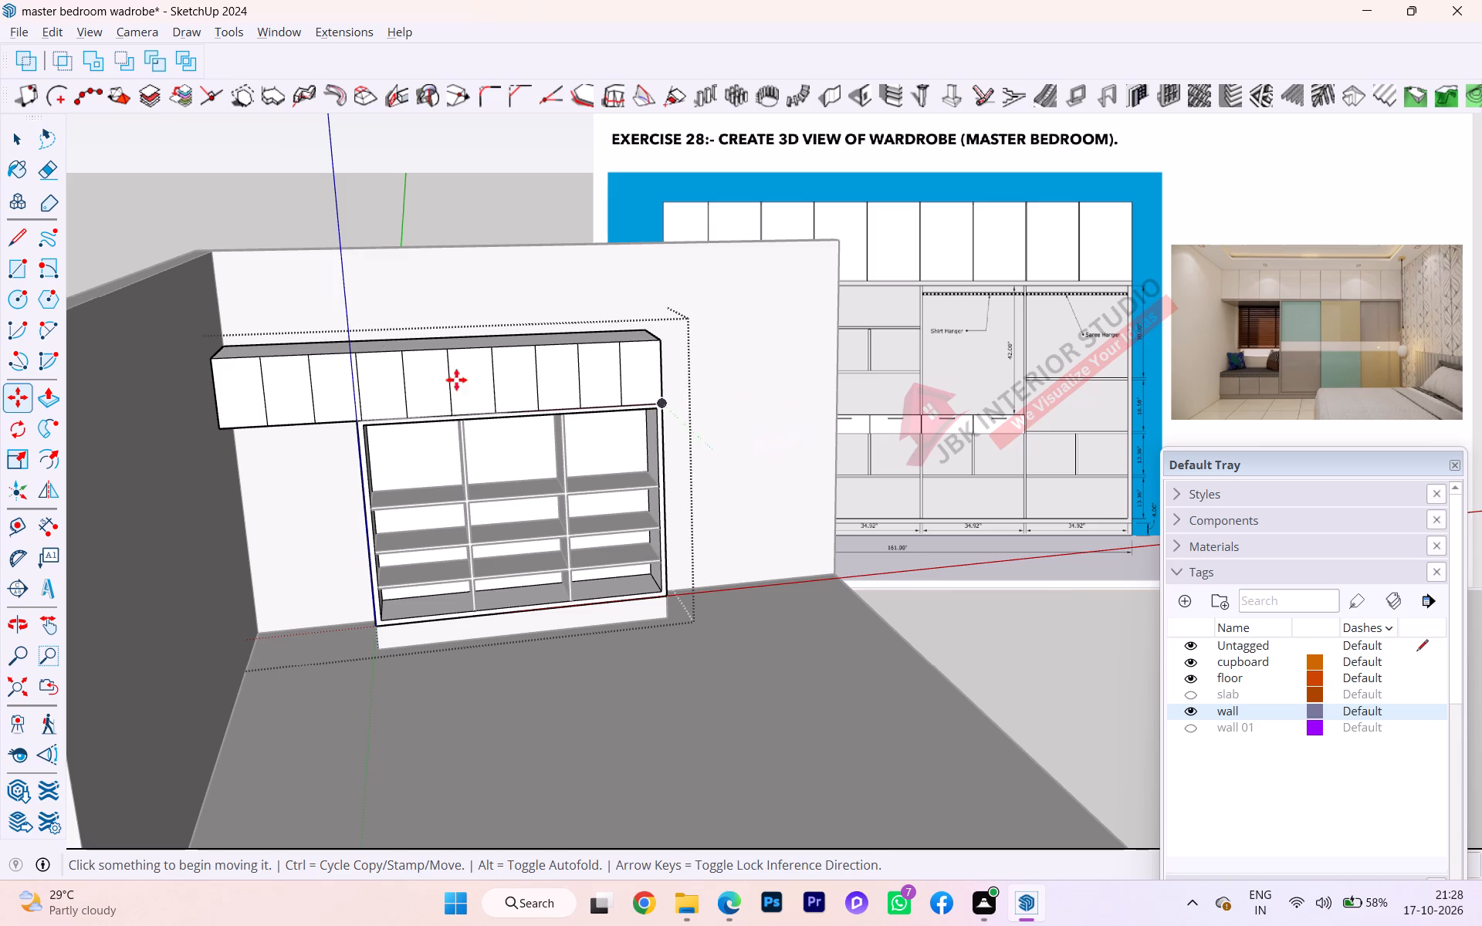
left_click(19, 145)
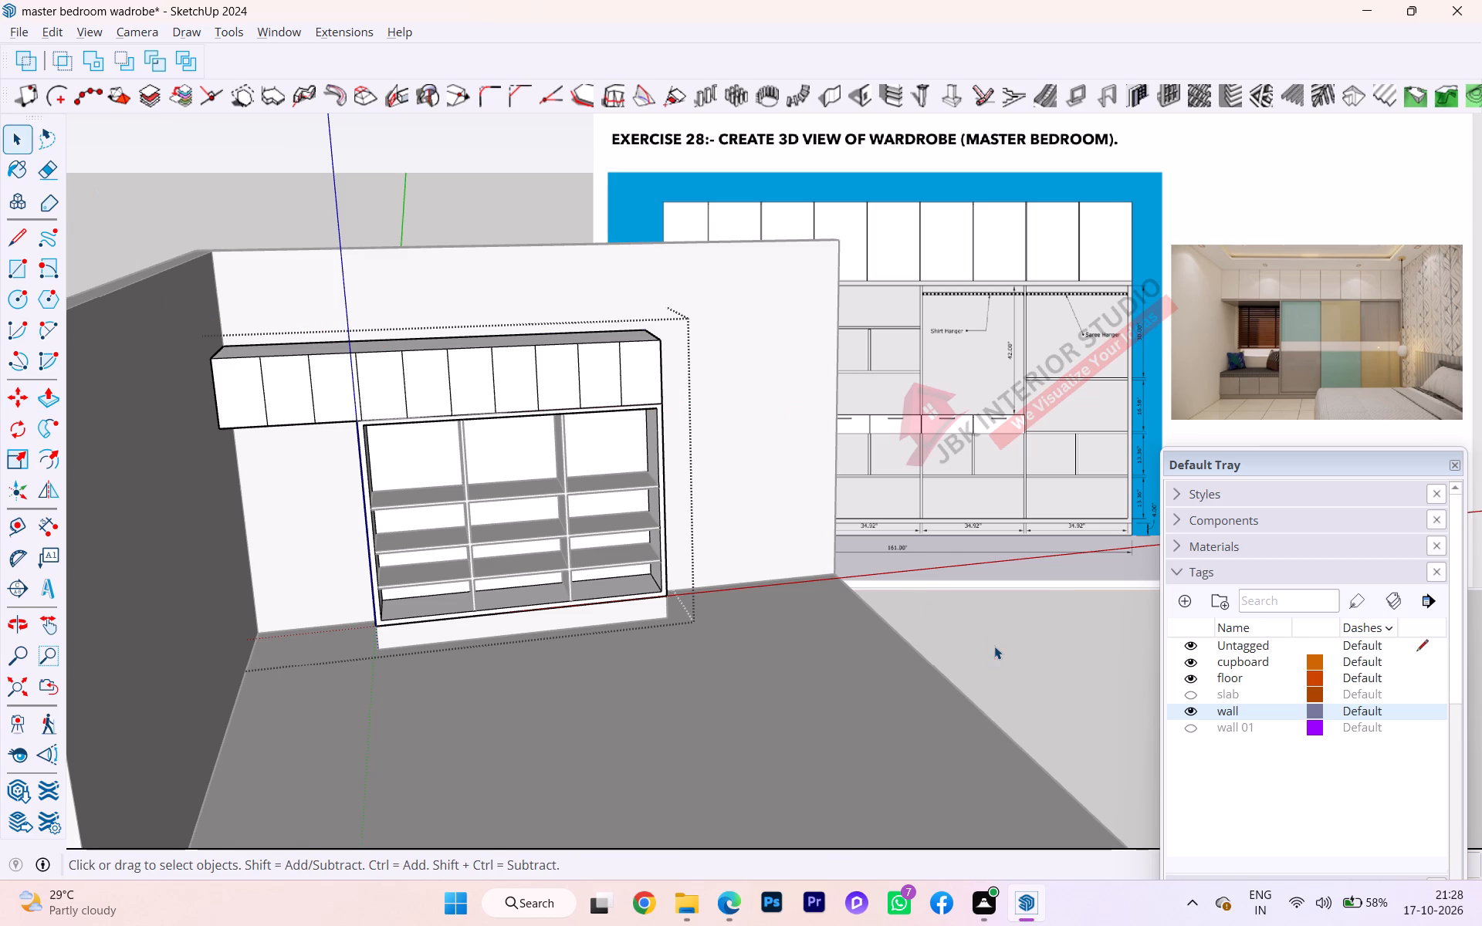
left_click(994, 646)
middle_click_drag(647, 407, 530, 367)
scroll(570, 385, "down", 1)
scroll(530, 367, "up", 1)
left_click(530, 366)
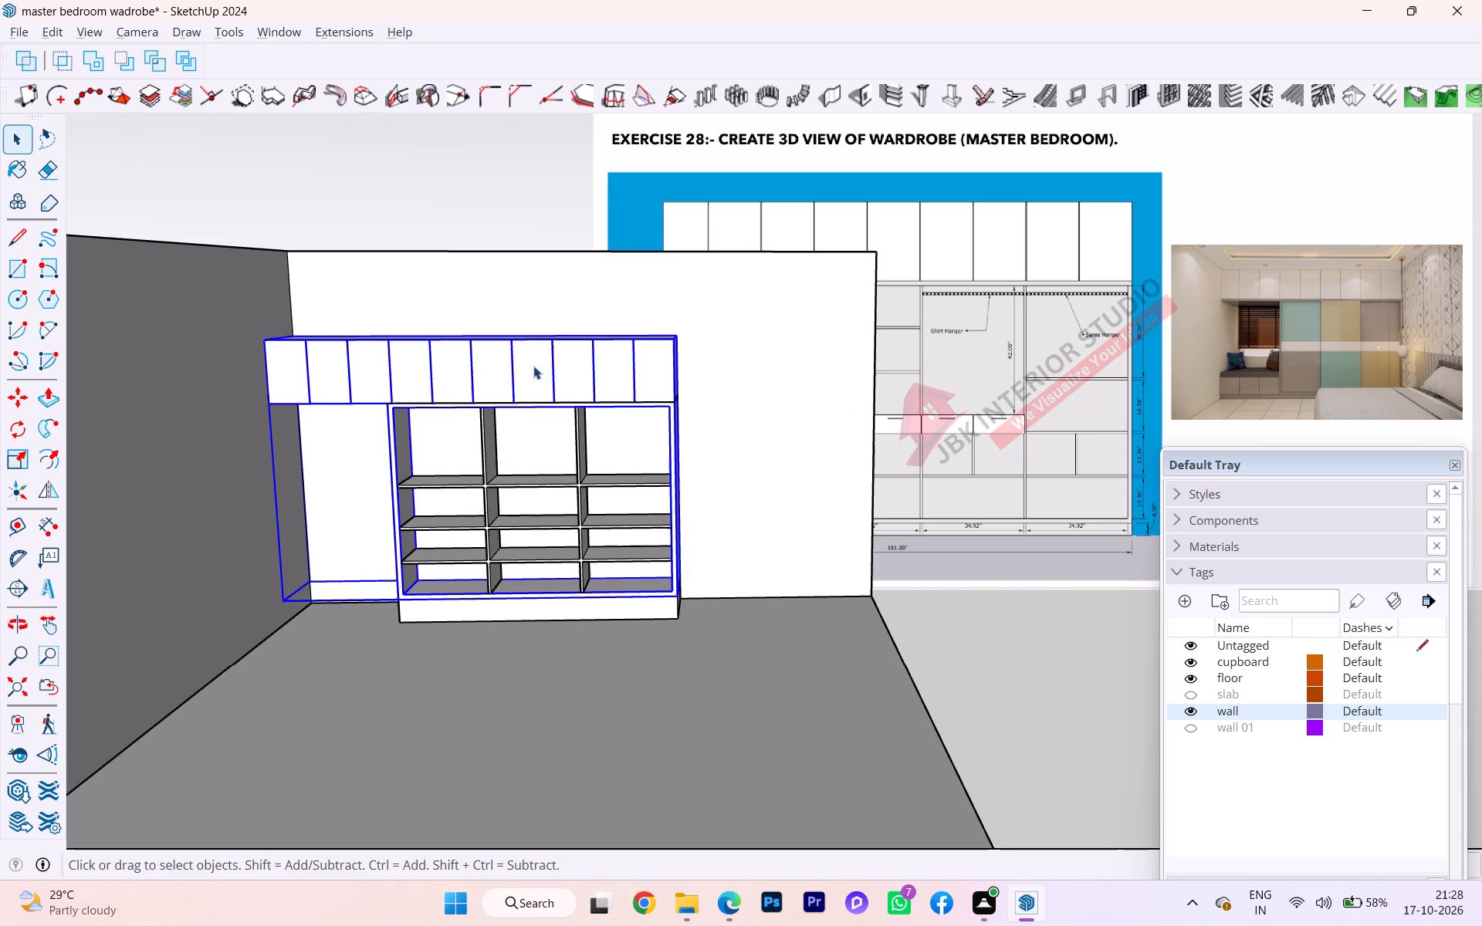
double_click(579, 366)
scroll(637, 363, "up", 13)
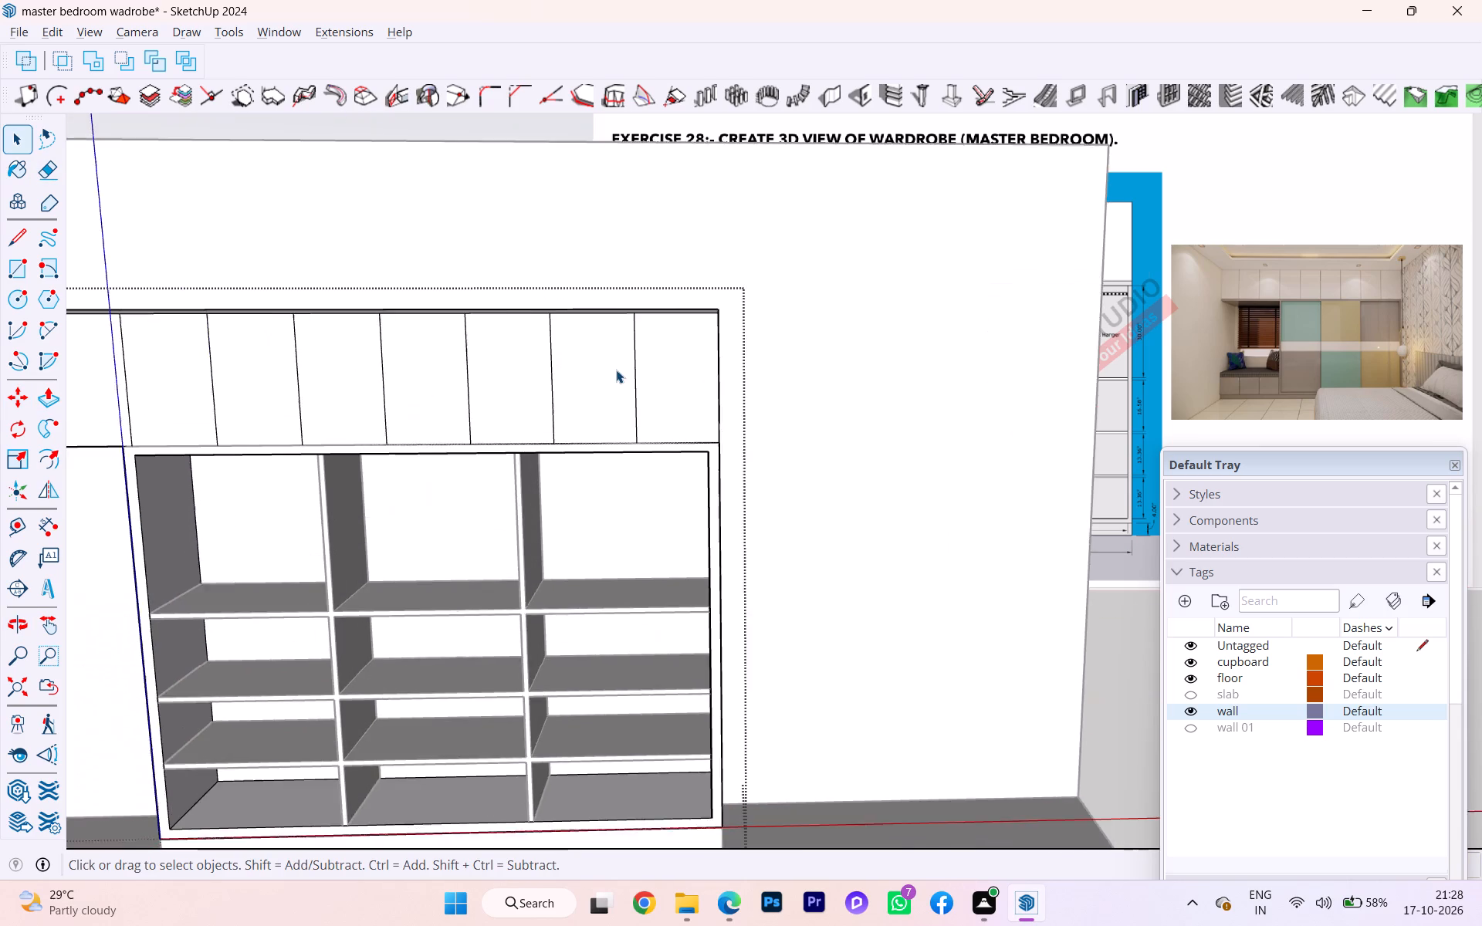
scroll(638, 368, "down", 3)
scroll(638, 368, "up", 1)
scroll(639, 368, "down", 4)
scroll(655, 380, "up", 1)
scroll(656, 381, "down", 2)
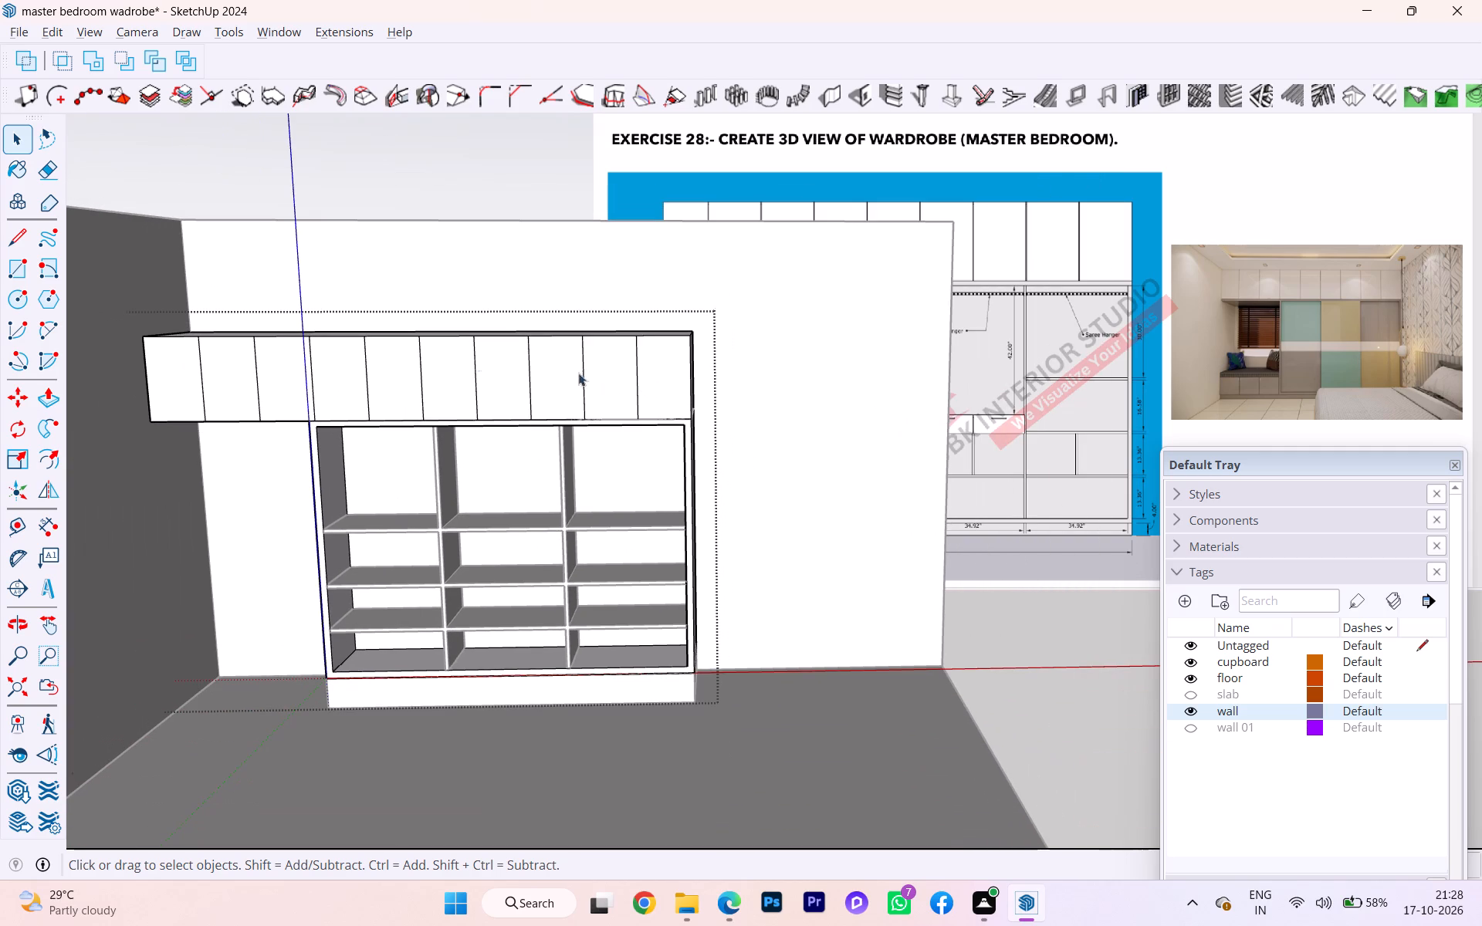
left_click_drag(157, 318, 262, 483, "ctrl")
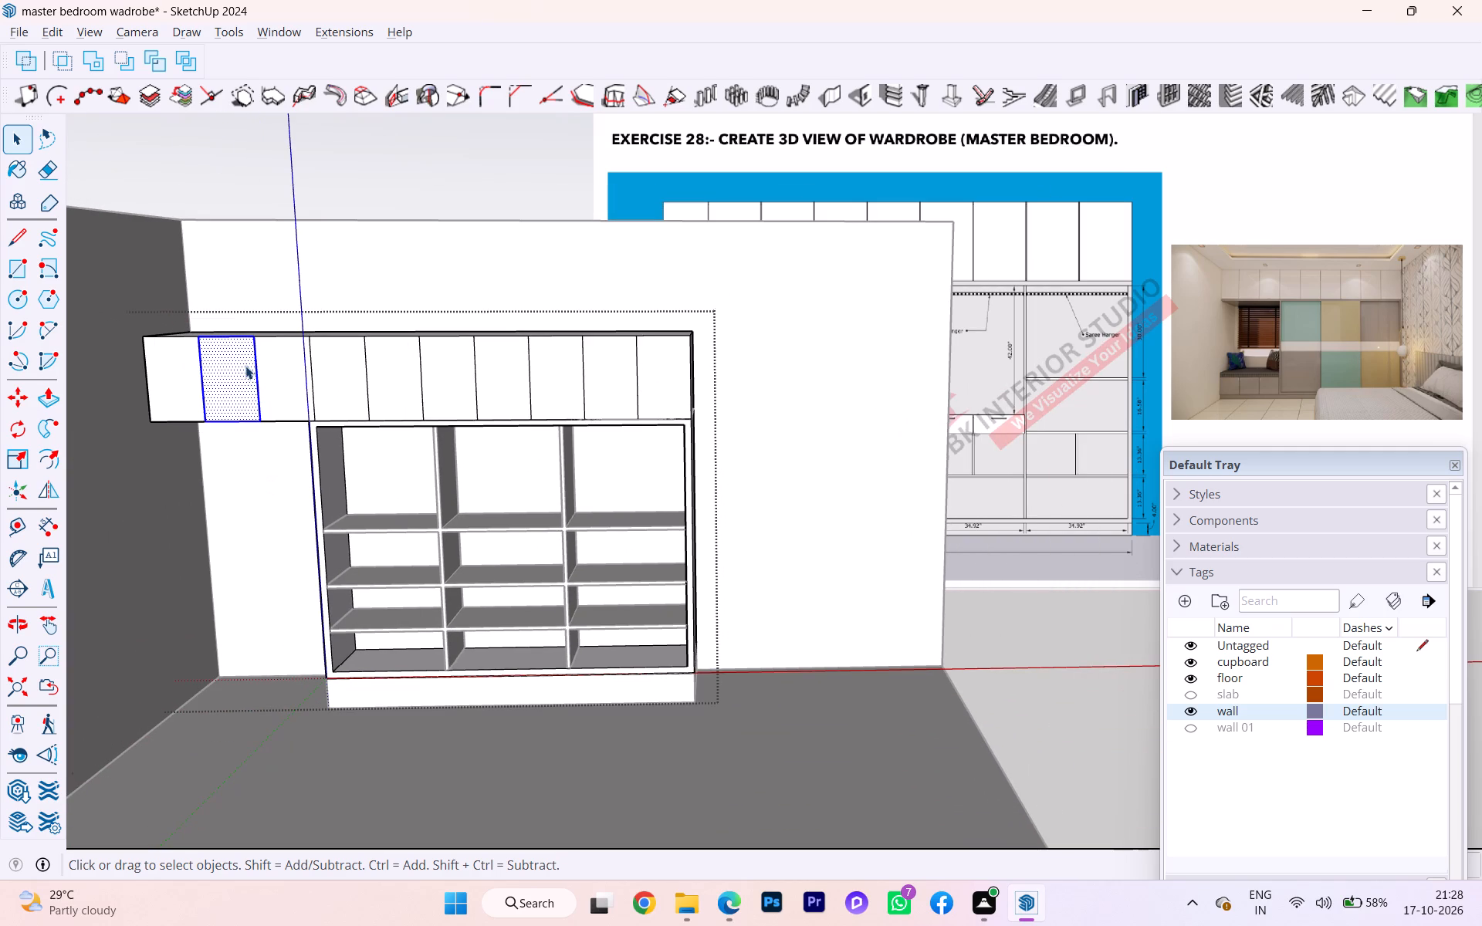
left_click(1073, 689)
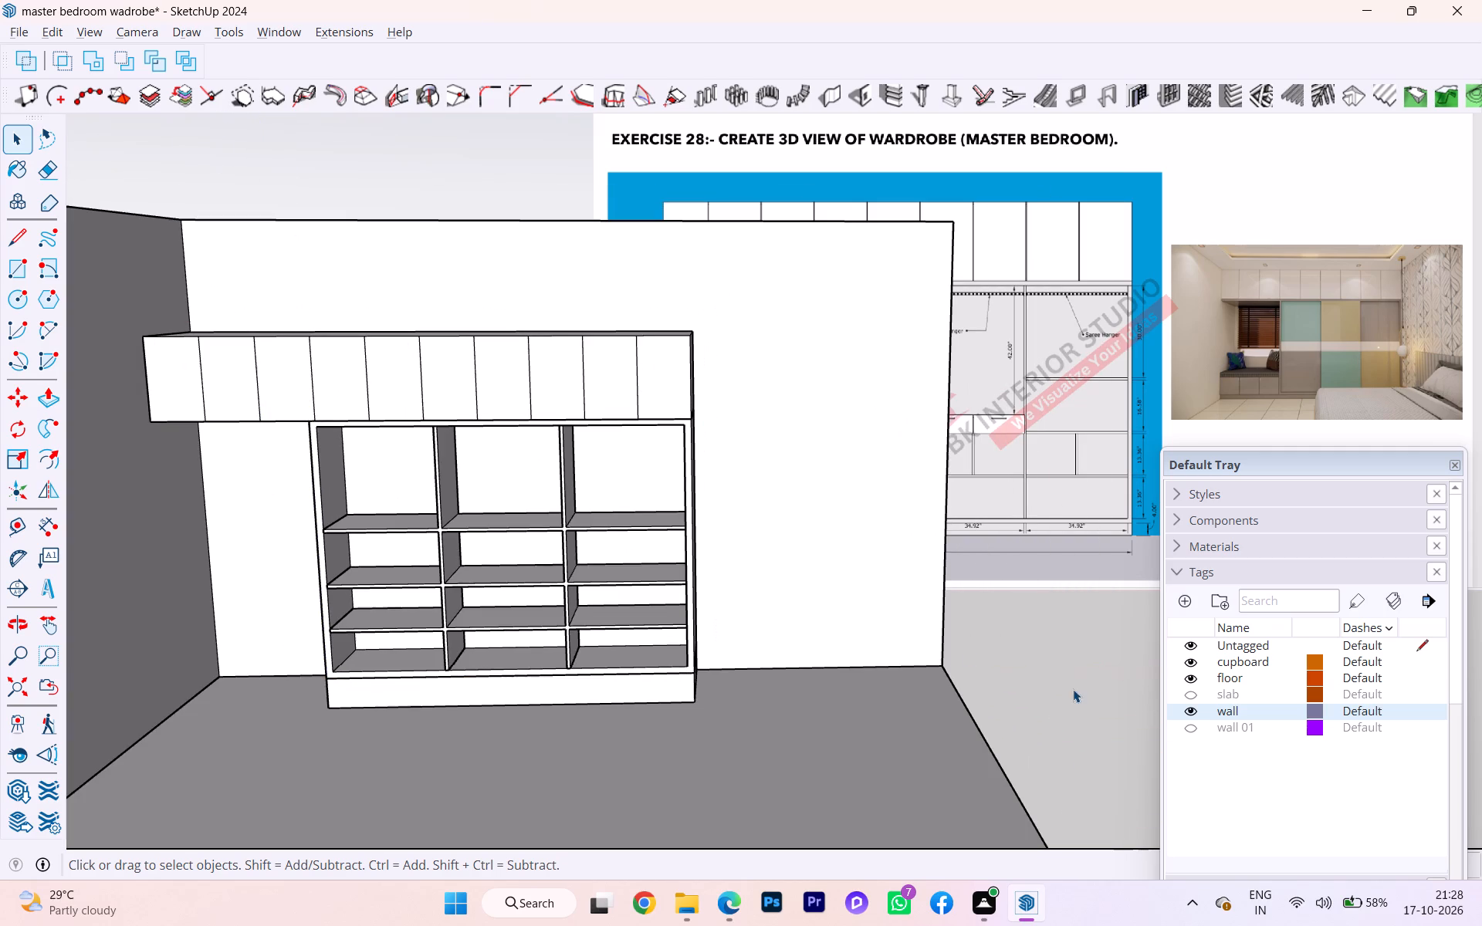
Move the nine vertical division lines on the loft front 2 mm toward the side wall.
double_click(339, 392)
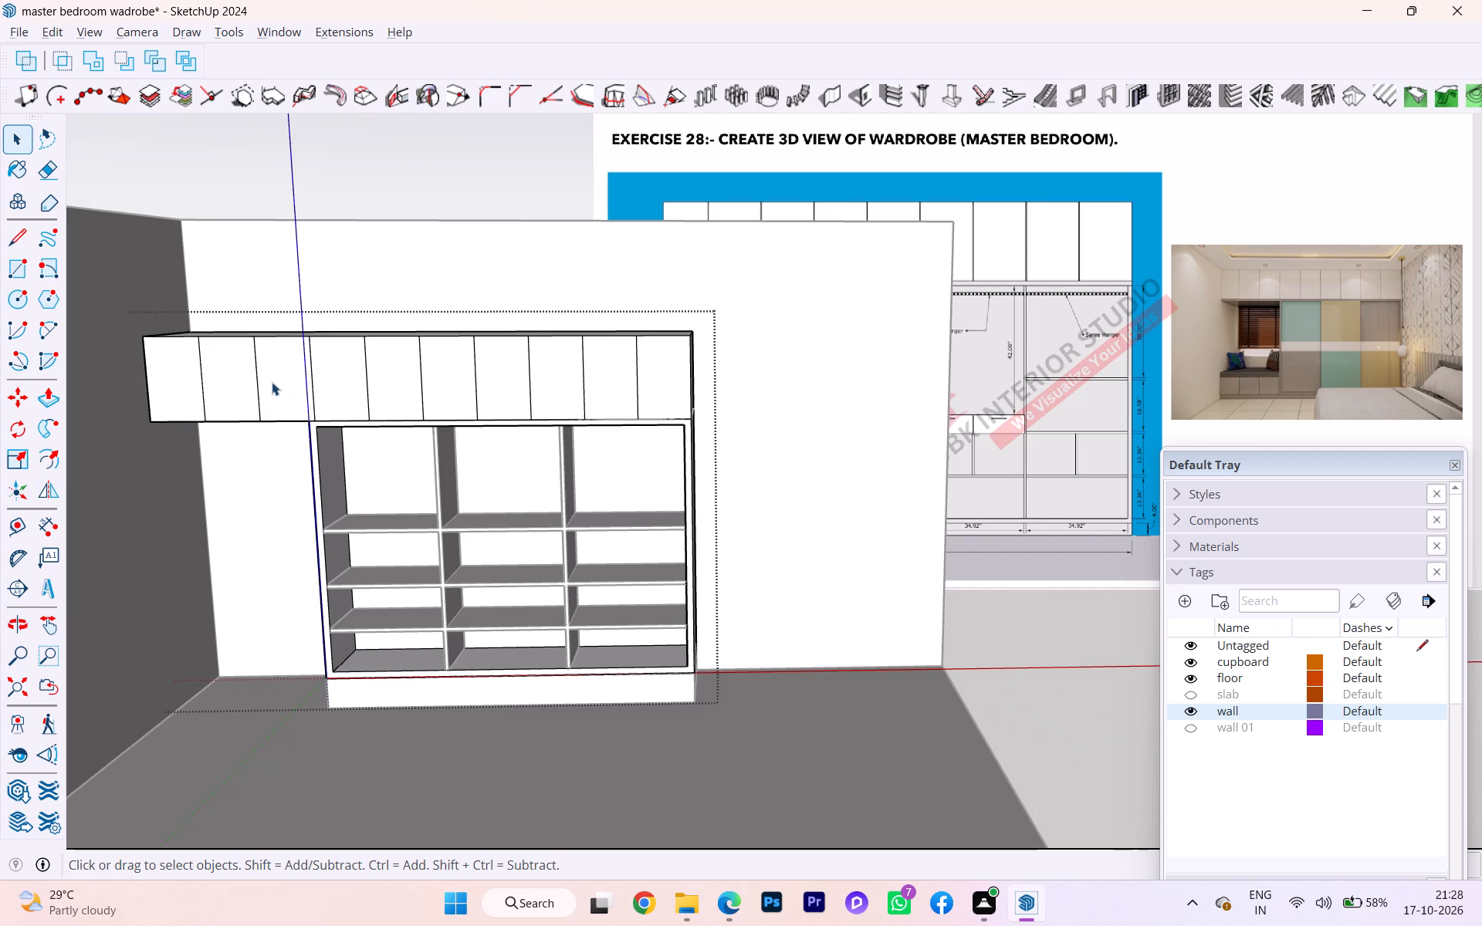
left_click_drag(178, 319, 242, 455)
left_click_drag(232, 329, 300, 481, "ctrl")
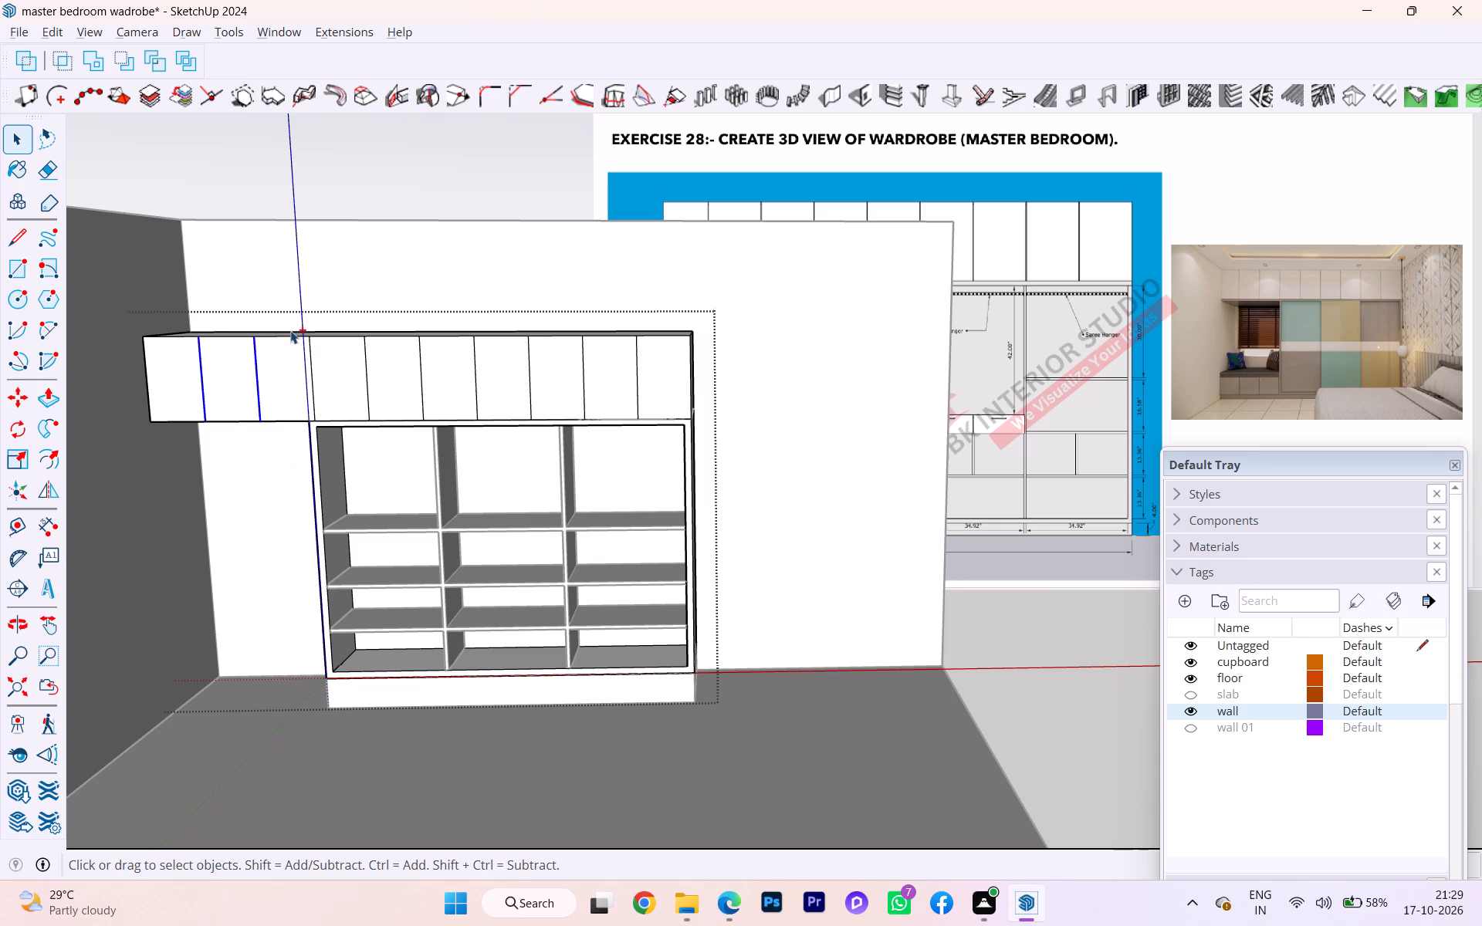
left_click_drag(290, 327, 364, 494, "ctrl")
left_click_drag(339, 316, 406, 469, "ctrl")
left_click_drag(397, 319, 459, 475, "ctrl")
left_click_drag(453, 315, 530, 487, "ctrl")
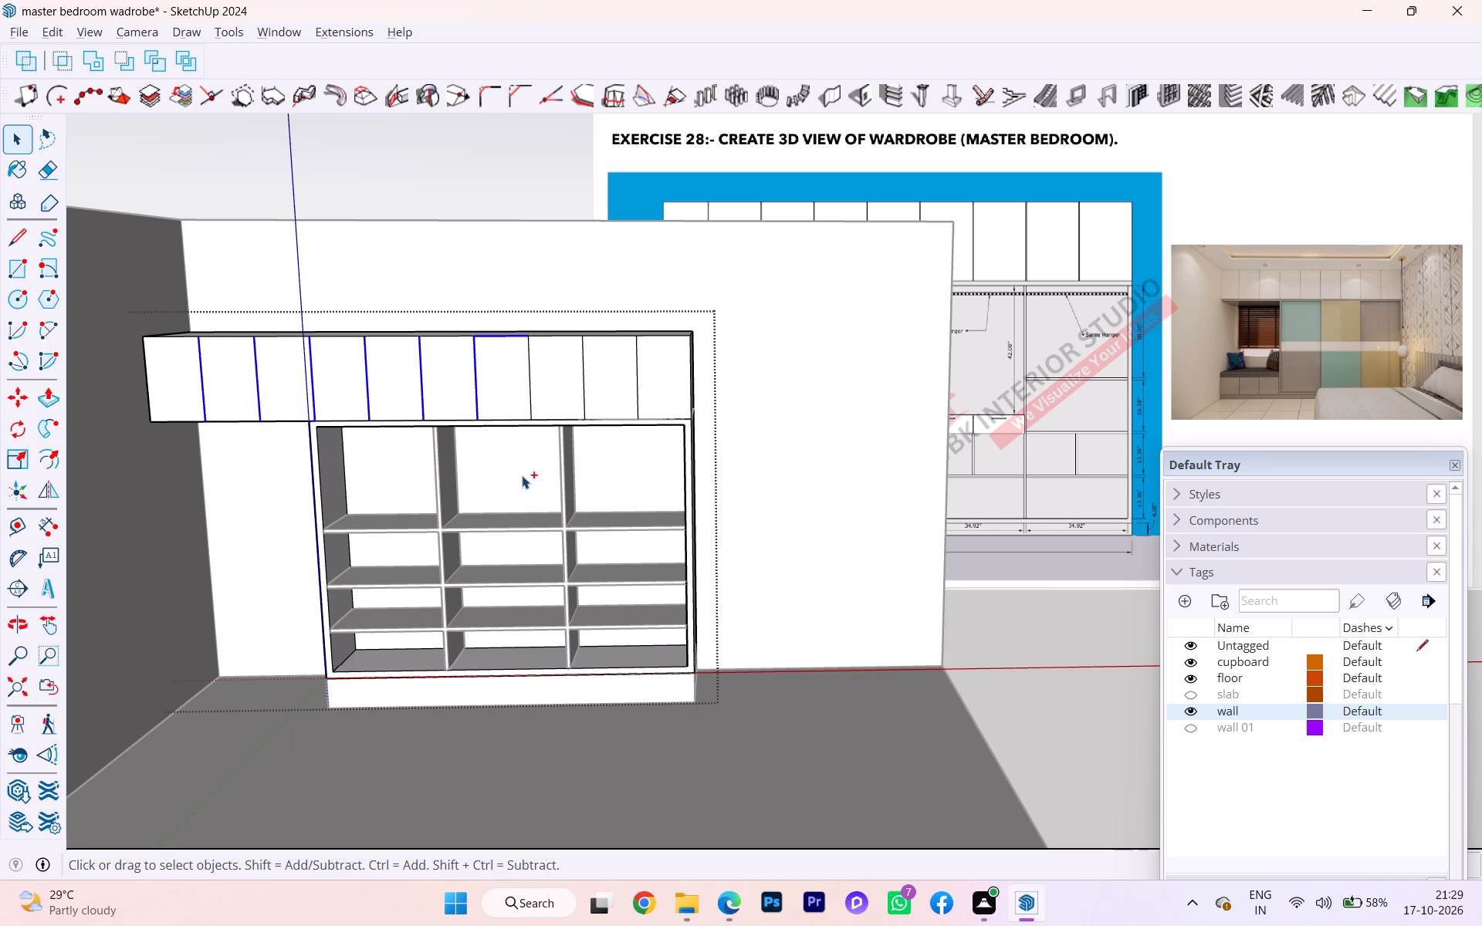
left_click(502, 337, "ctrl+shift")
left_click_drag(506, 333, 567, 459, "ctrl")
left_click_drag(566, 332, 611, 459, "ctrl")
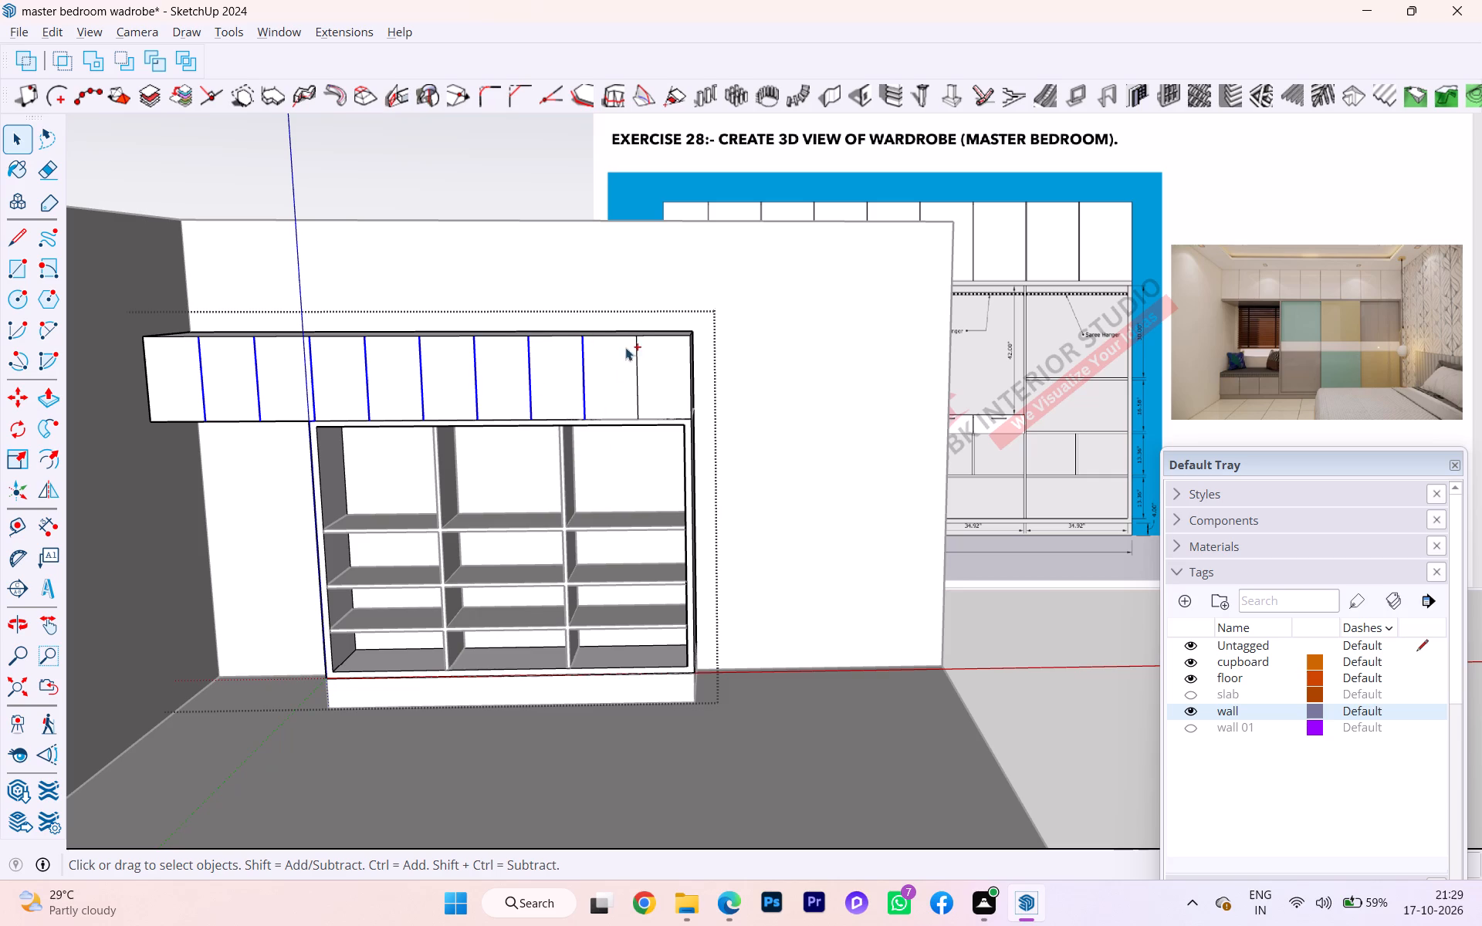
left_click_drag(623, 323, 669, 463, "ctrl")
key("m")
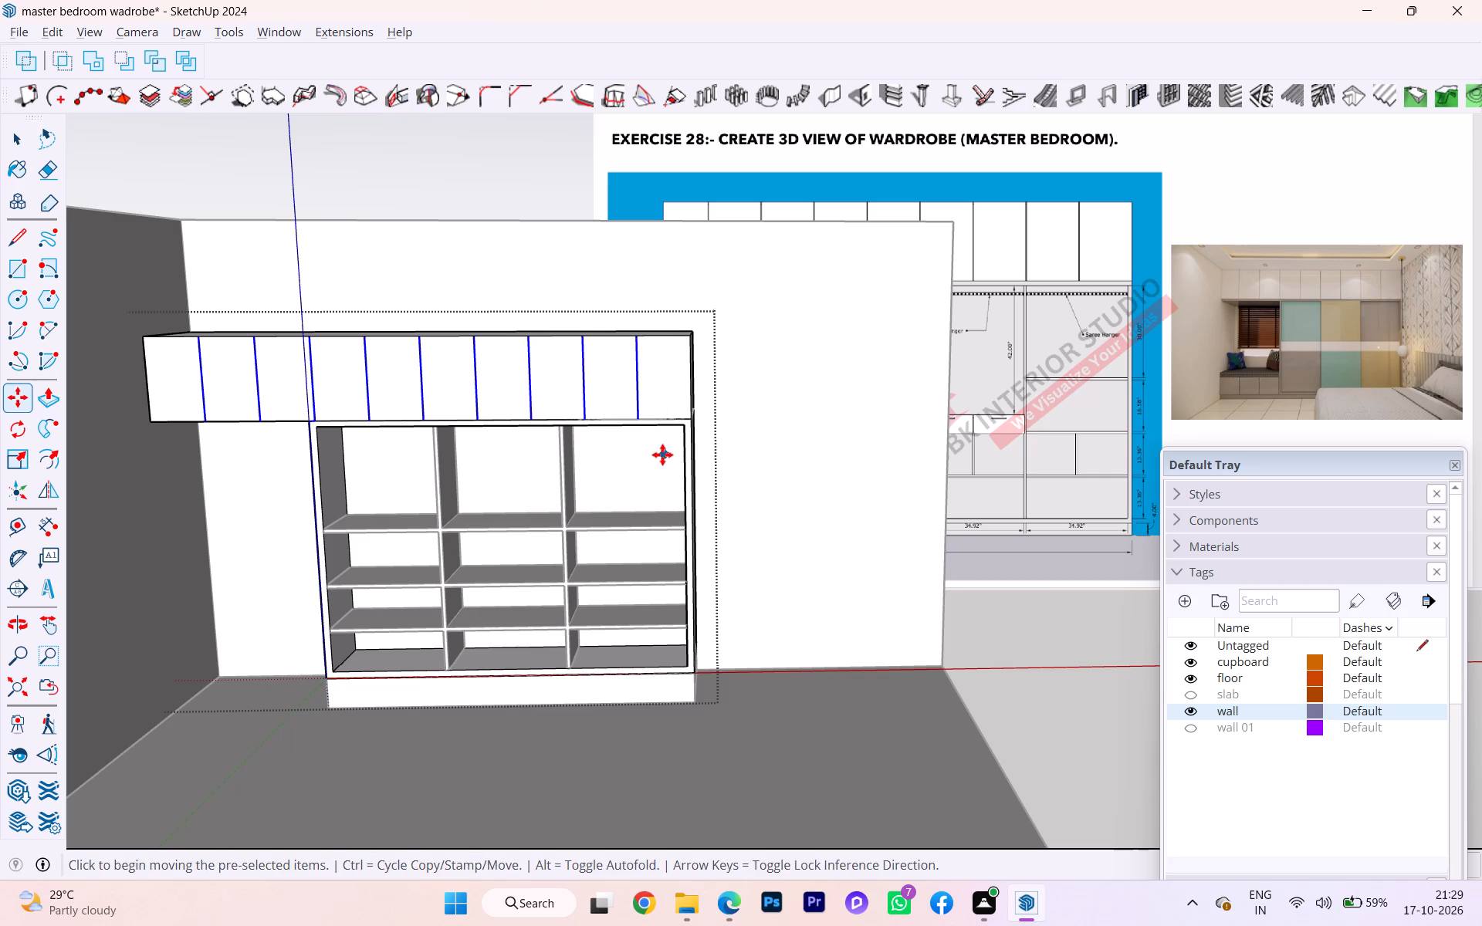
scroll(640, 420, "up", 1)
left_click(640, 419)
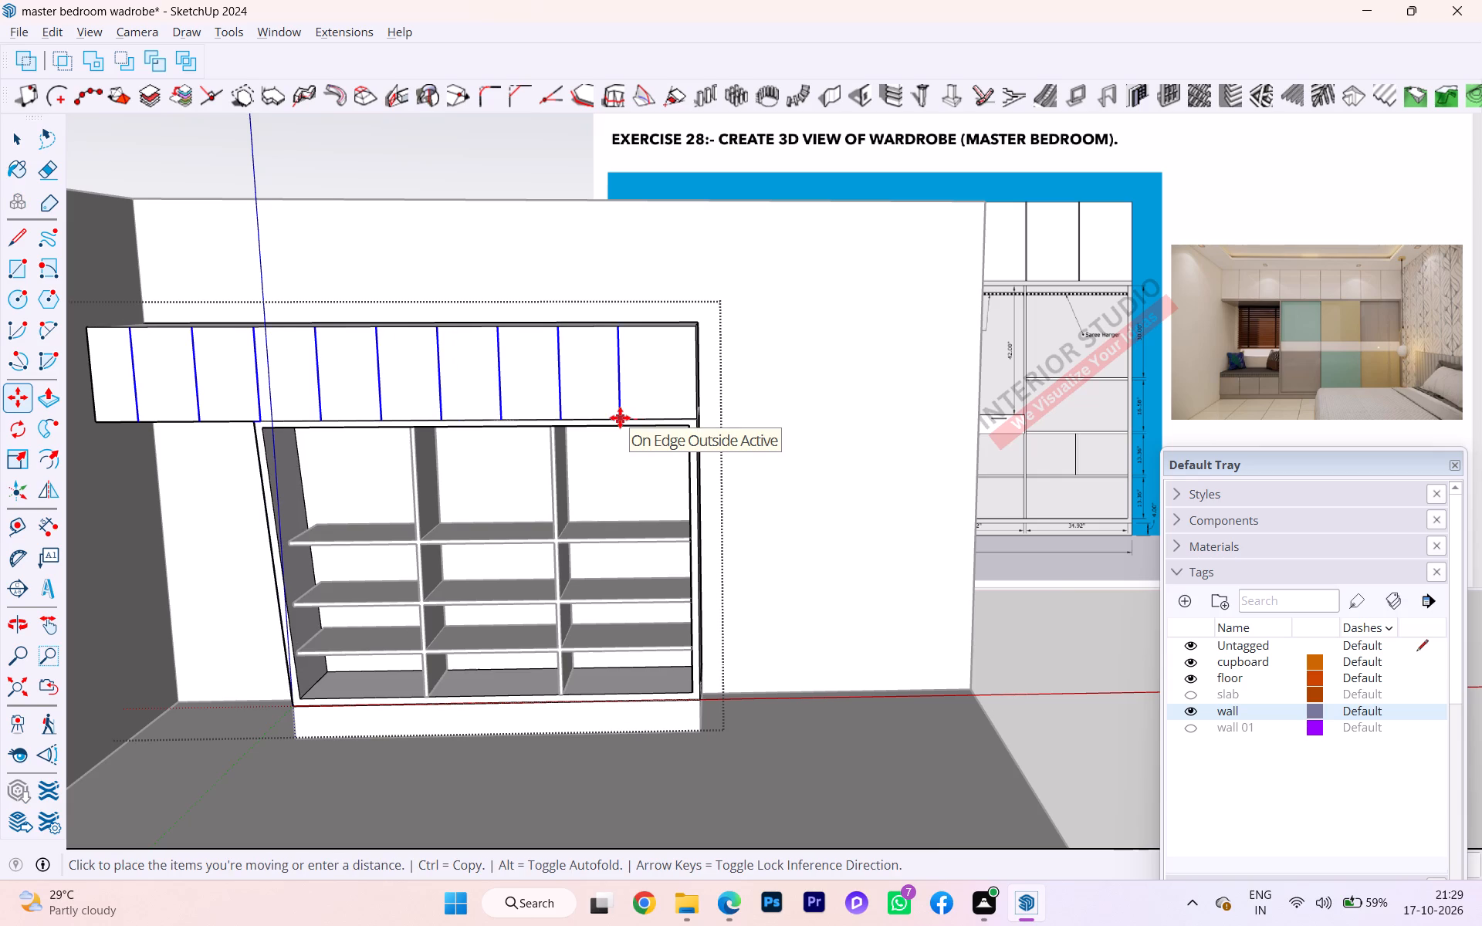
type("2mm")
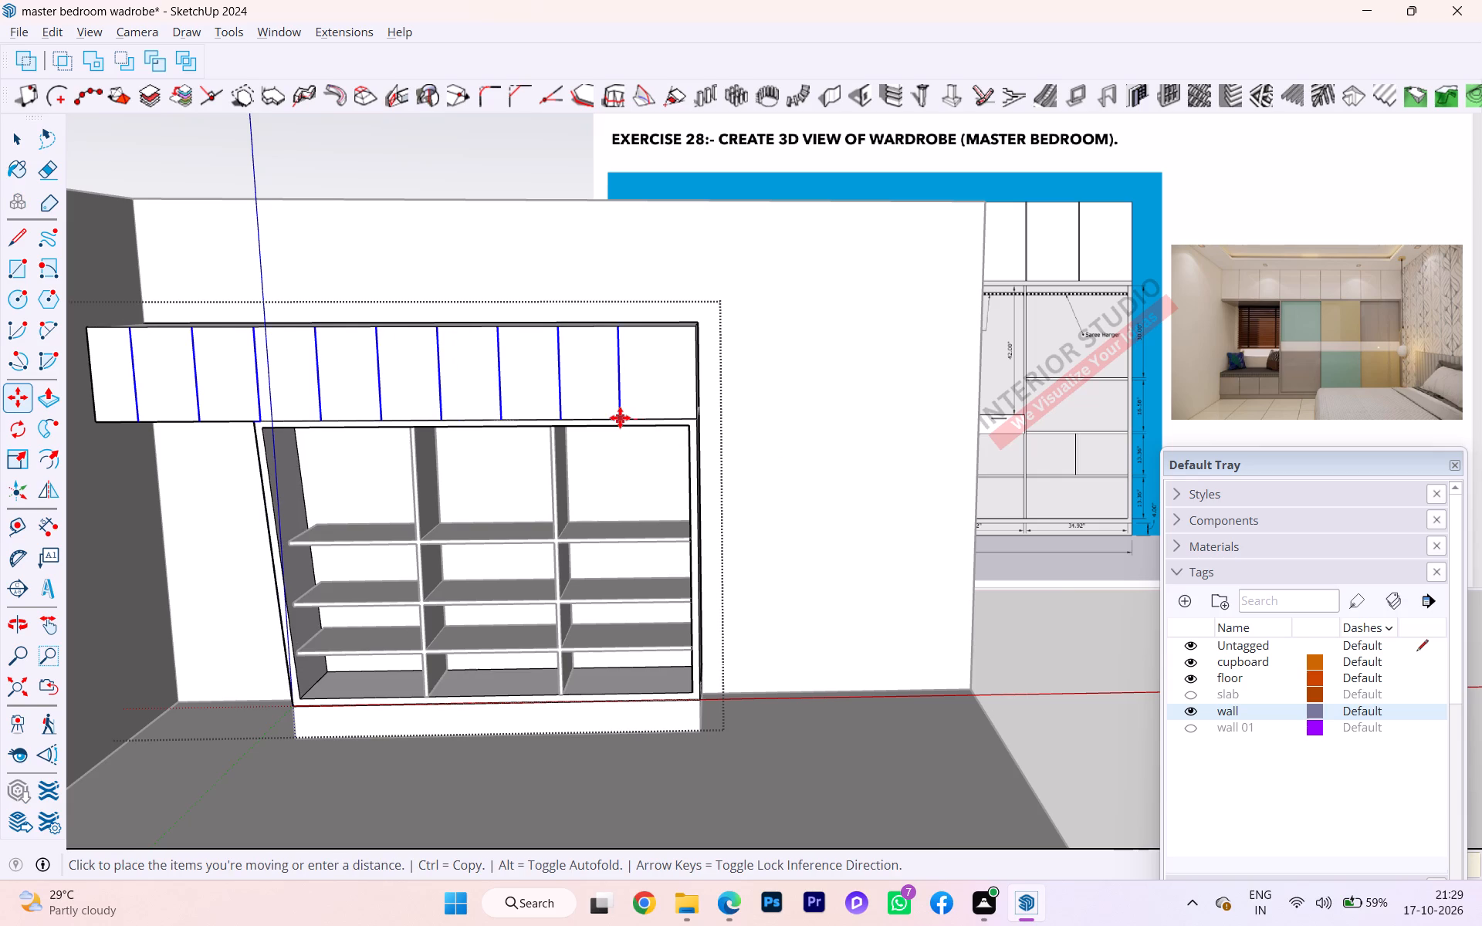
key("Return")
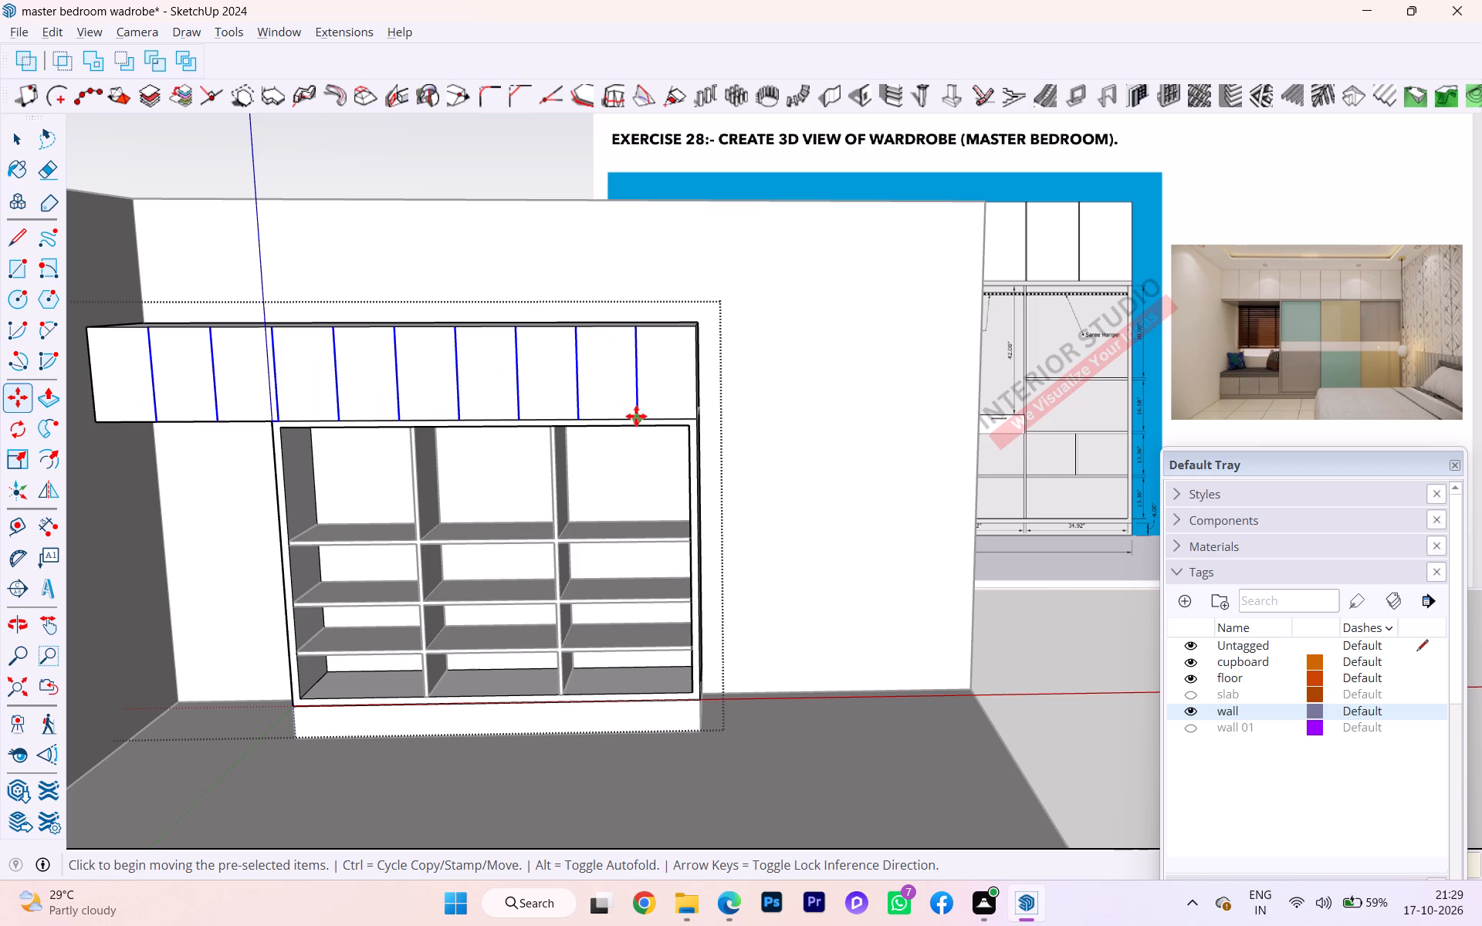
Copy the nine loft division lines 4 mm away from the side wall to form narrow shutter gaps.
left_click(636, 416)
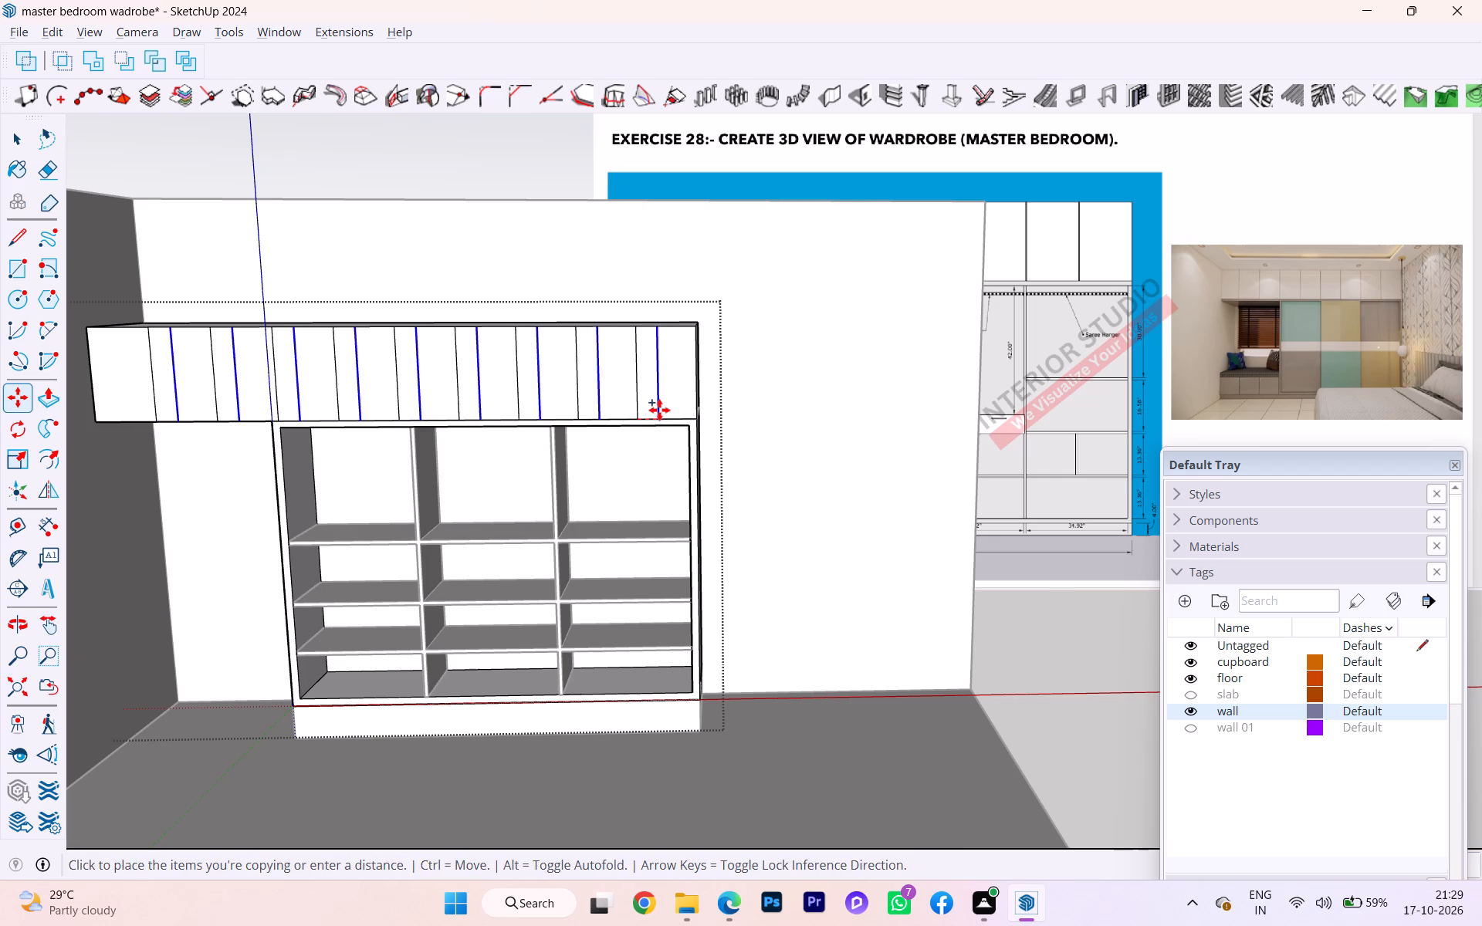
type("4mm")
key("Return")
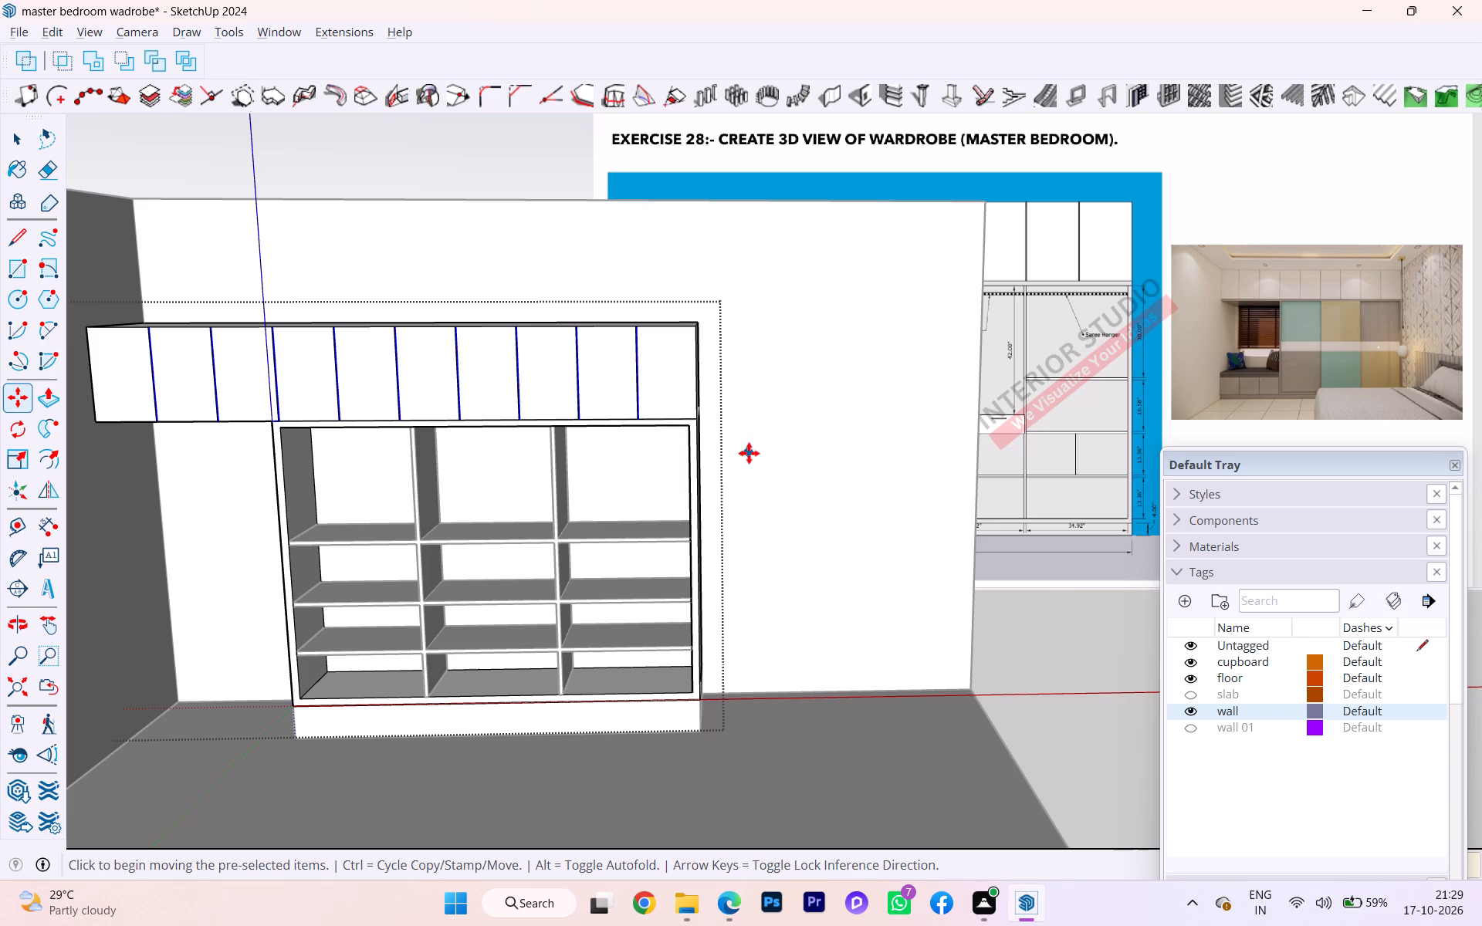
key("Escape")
Examine the paired division lines on the loft front and the joint between the loft and the carcass.
scroll(689, 393, "up", 6)
key("space")
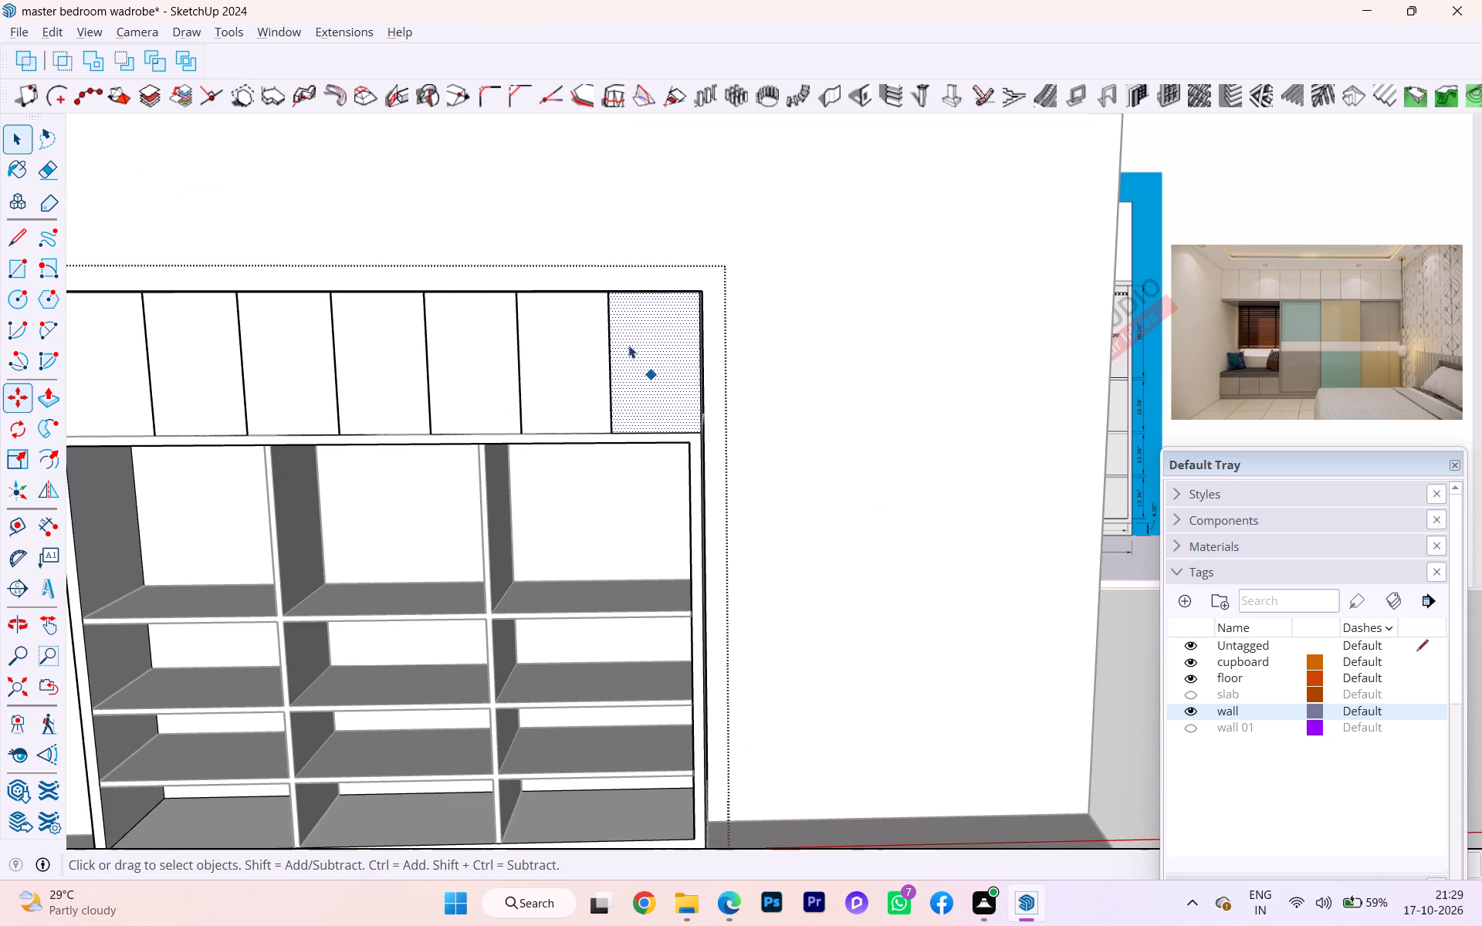
scroll(616, 309, "down", 4)
scroll(616, 309, "up", 5)
scroll(598, 288, "down", 1)
scroll(597, 287, "up", 1)
scroll(595, 286, "down", 1)
scroll(595, 286, "up", 14)
middle_click_drag(617, 322, 606, 419)
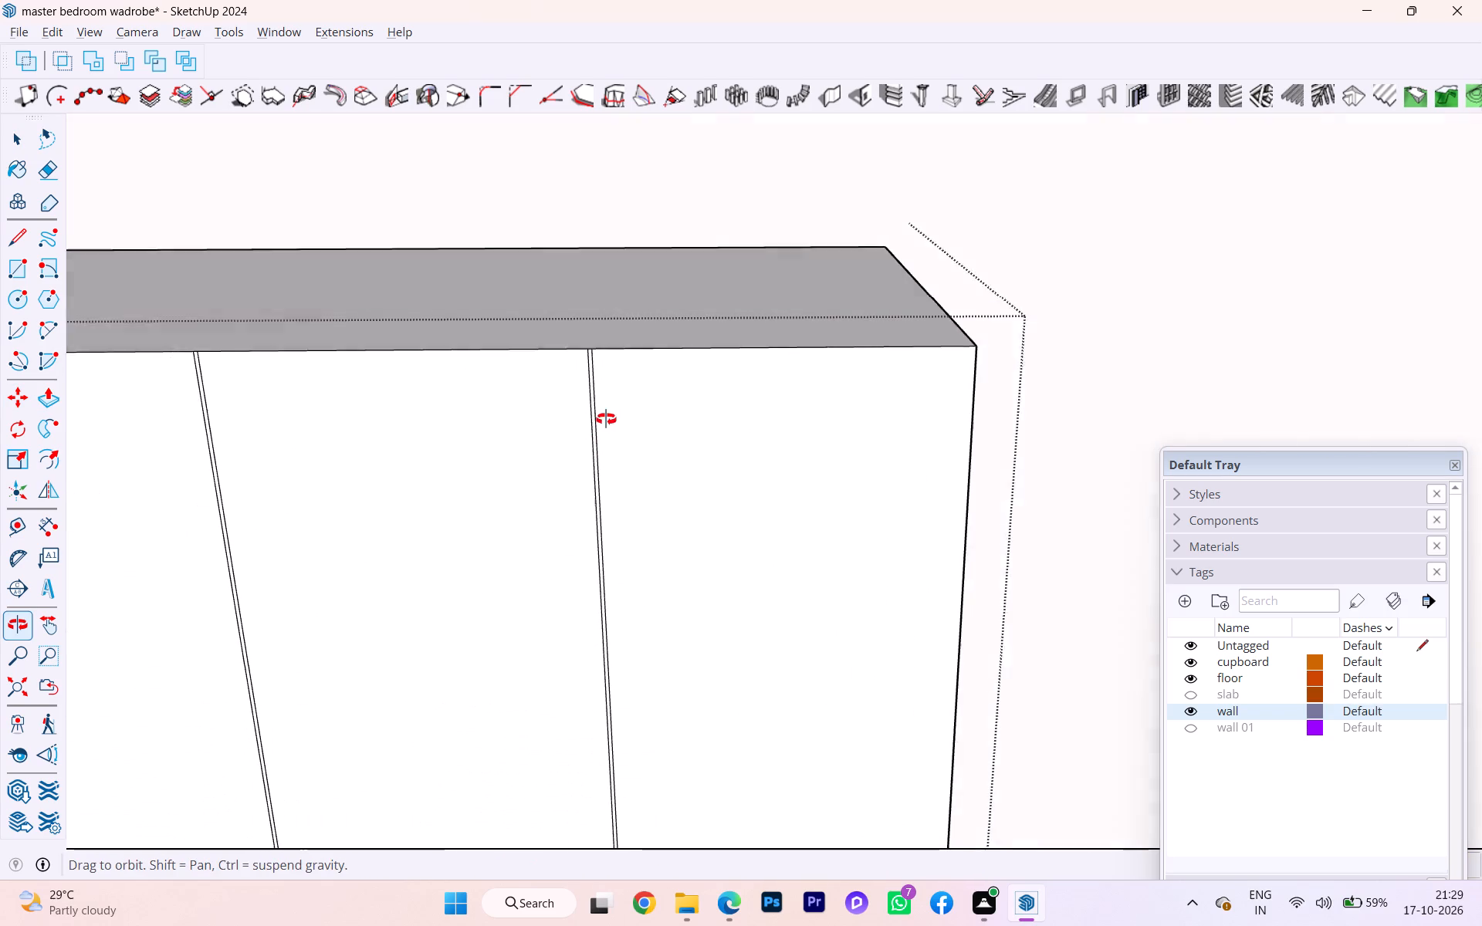
middle_click_drag(606, 419, 604, 434)
scroll(591, 406, "down", 9)
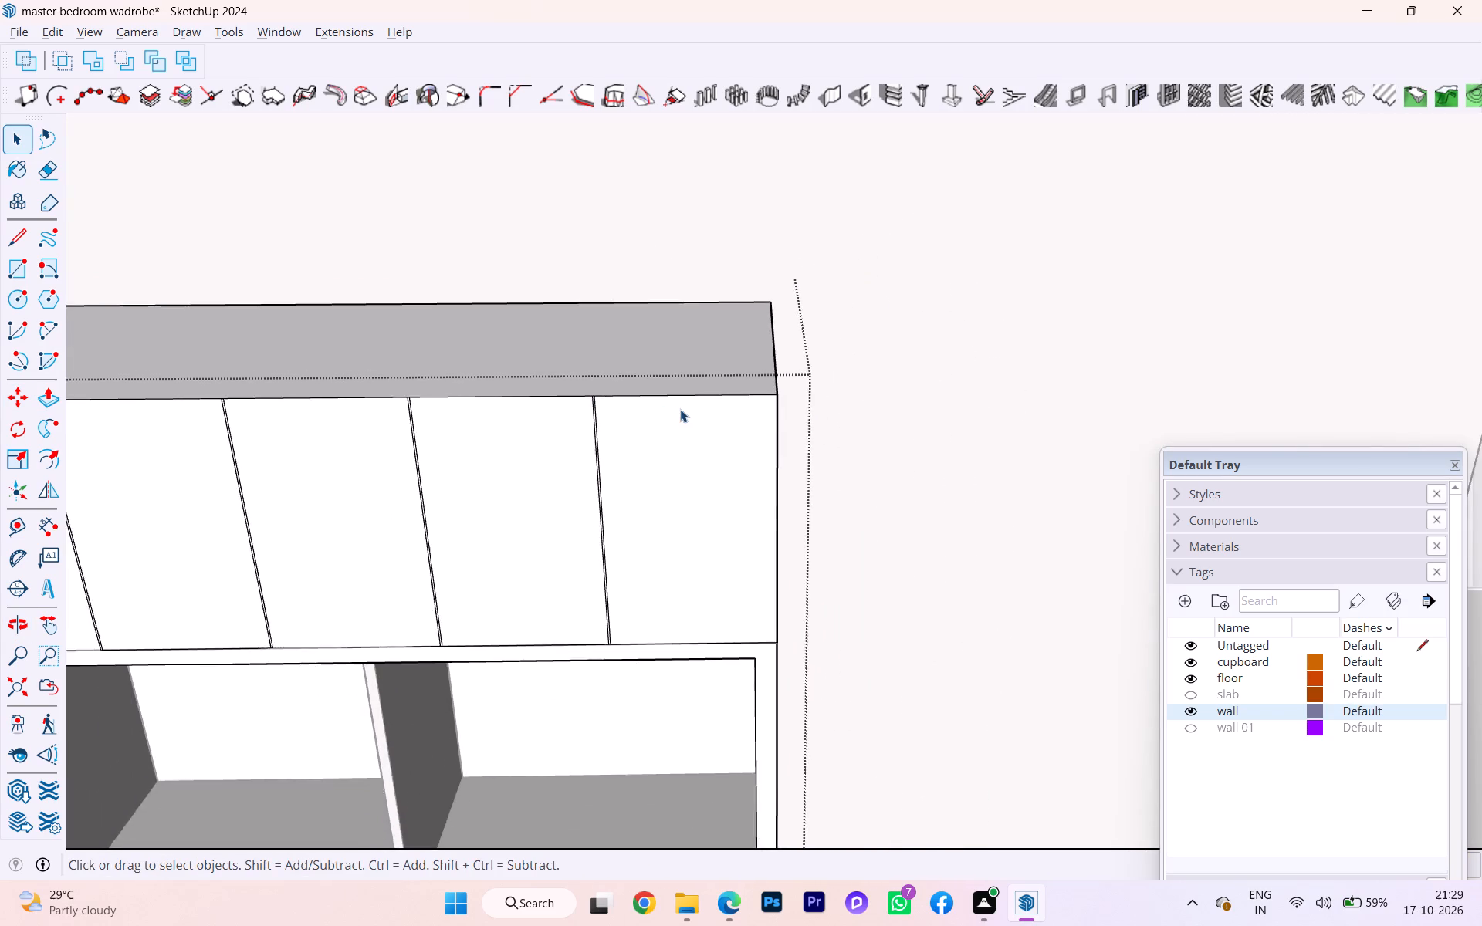
scroll(680, 409, "down", 2)
scroll(680, 409, "up", 2)
scroll(681, 409, "down", 1)
scroll(682, 409, "up", 1)
scroll(682, 409, "down", 7)
scroll(724, 422, "up", 1)
scroll(725, 422, "down", 13)
scroll(784, 434, "up", 1)
scroll(807, 441, "down", 3)
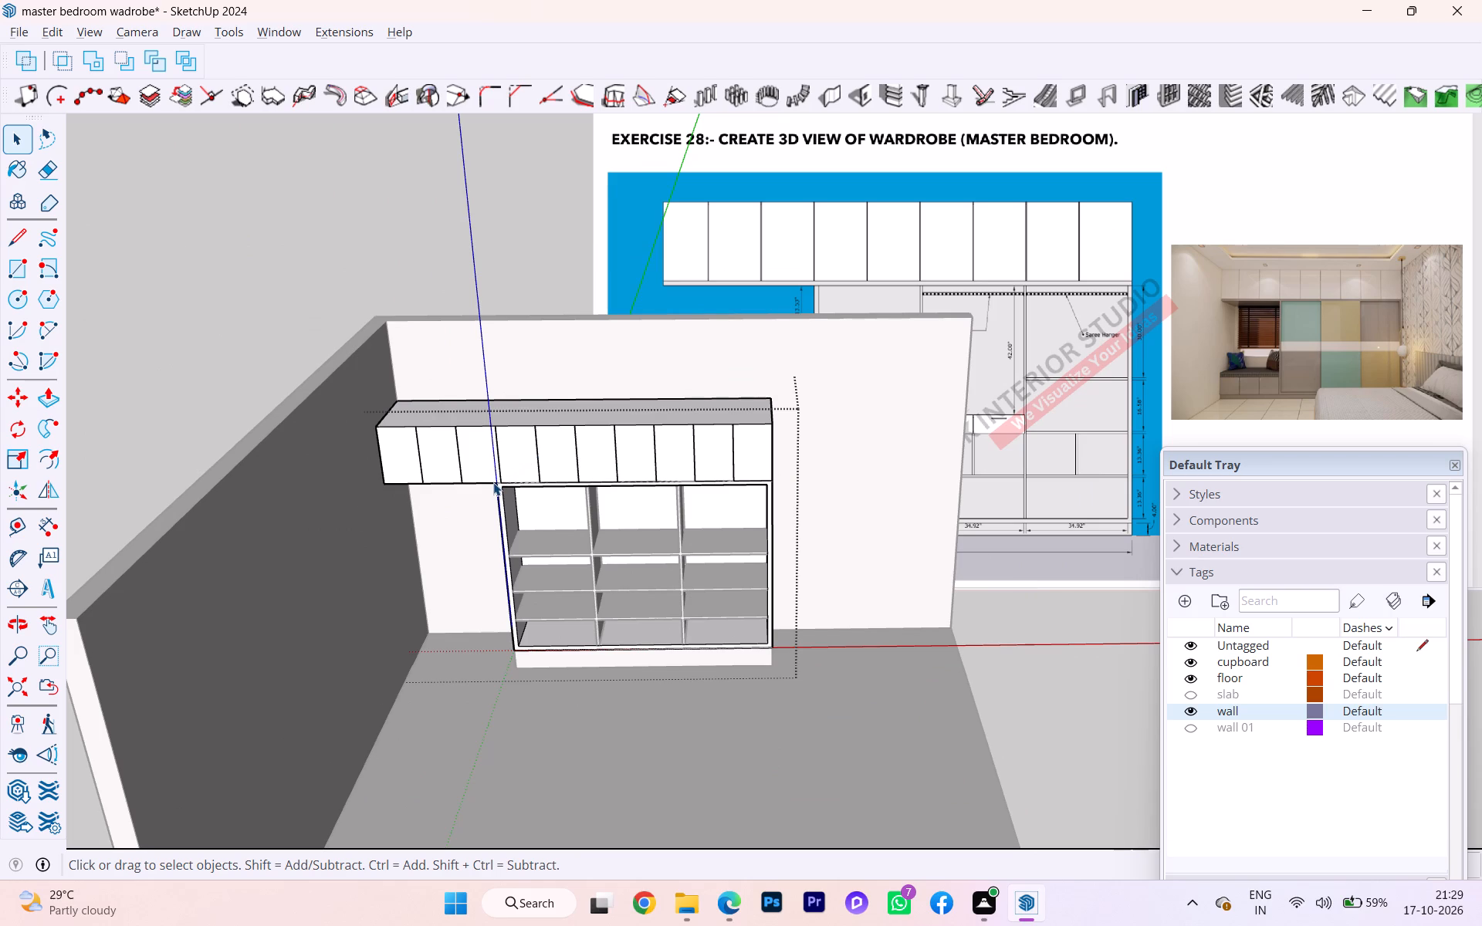
scroll(492, 482, "up", 1)
scroll(492, 482, "down", 1)
scroll(492, 482, "up", 12)
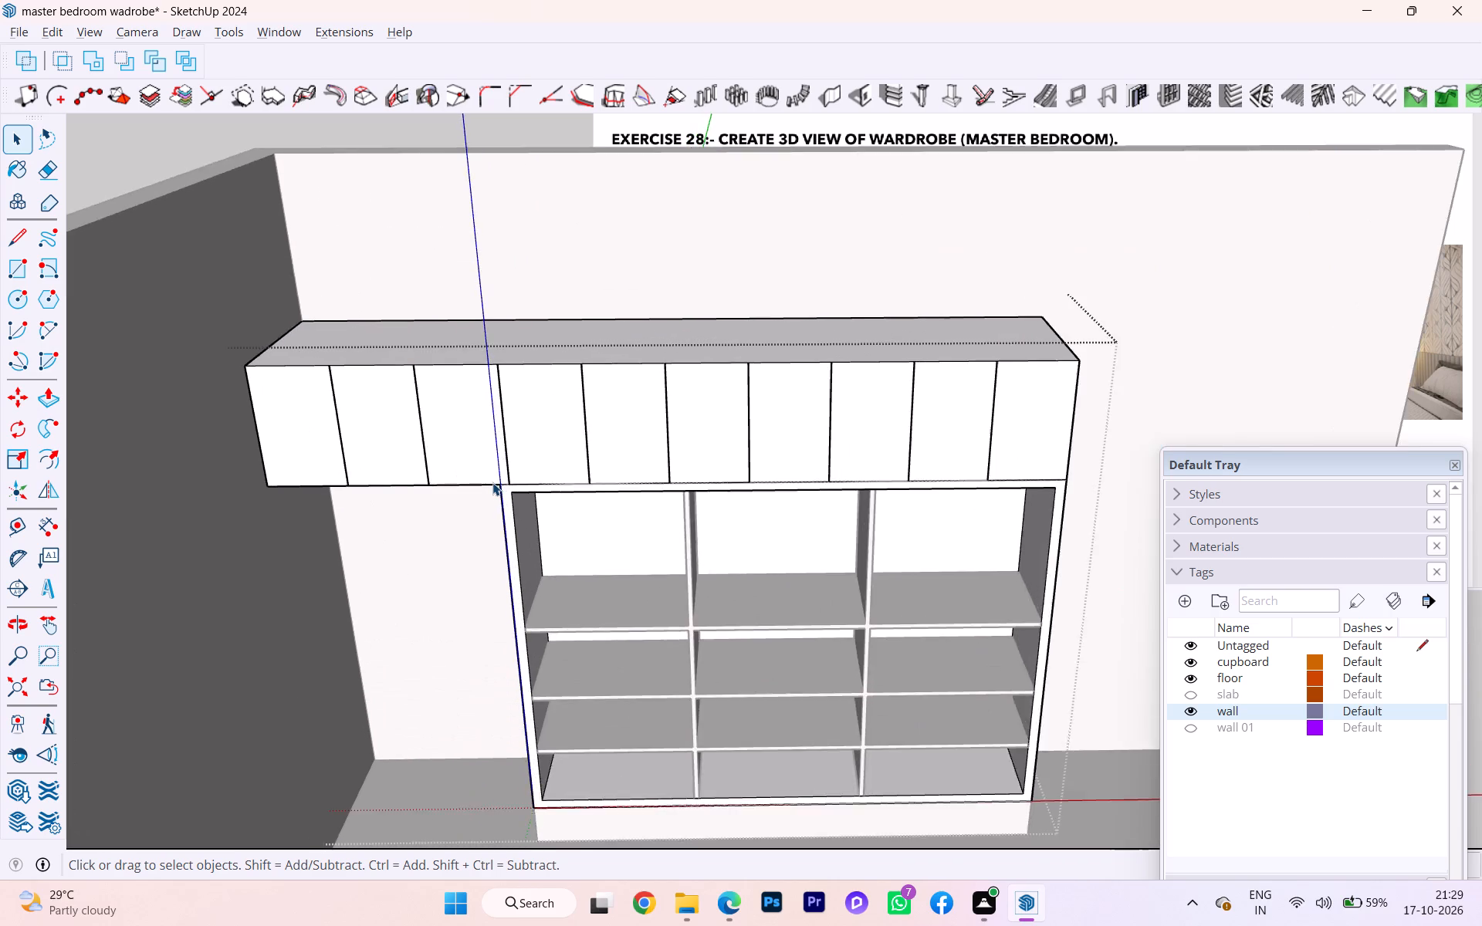
scroll(492, 482, "up", 4)
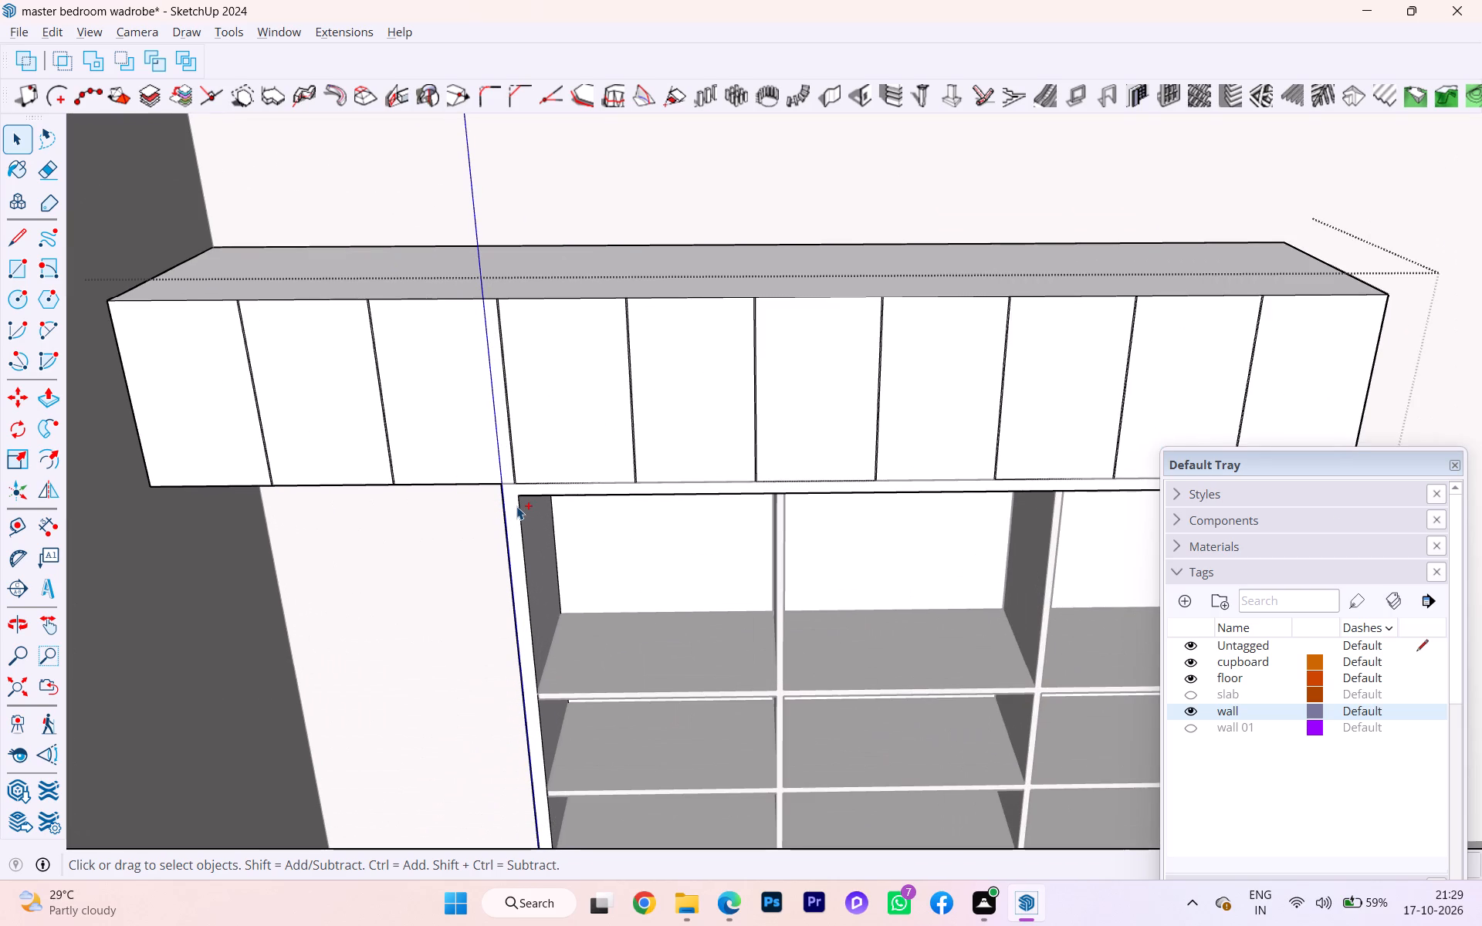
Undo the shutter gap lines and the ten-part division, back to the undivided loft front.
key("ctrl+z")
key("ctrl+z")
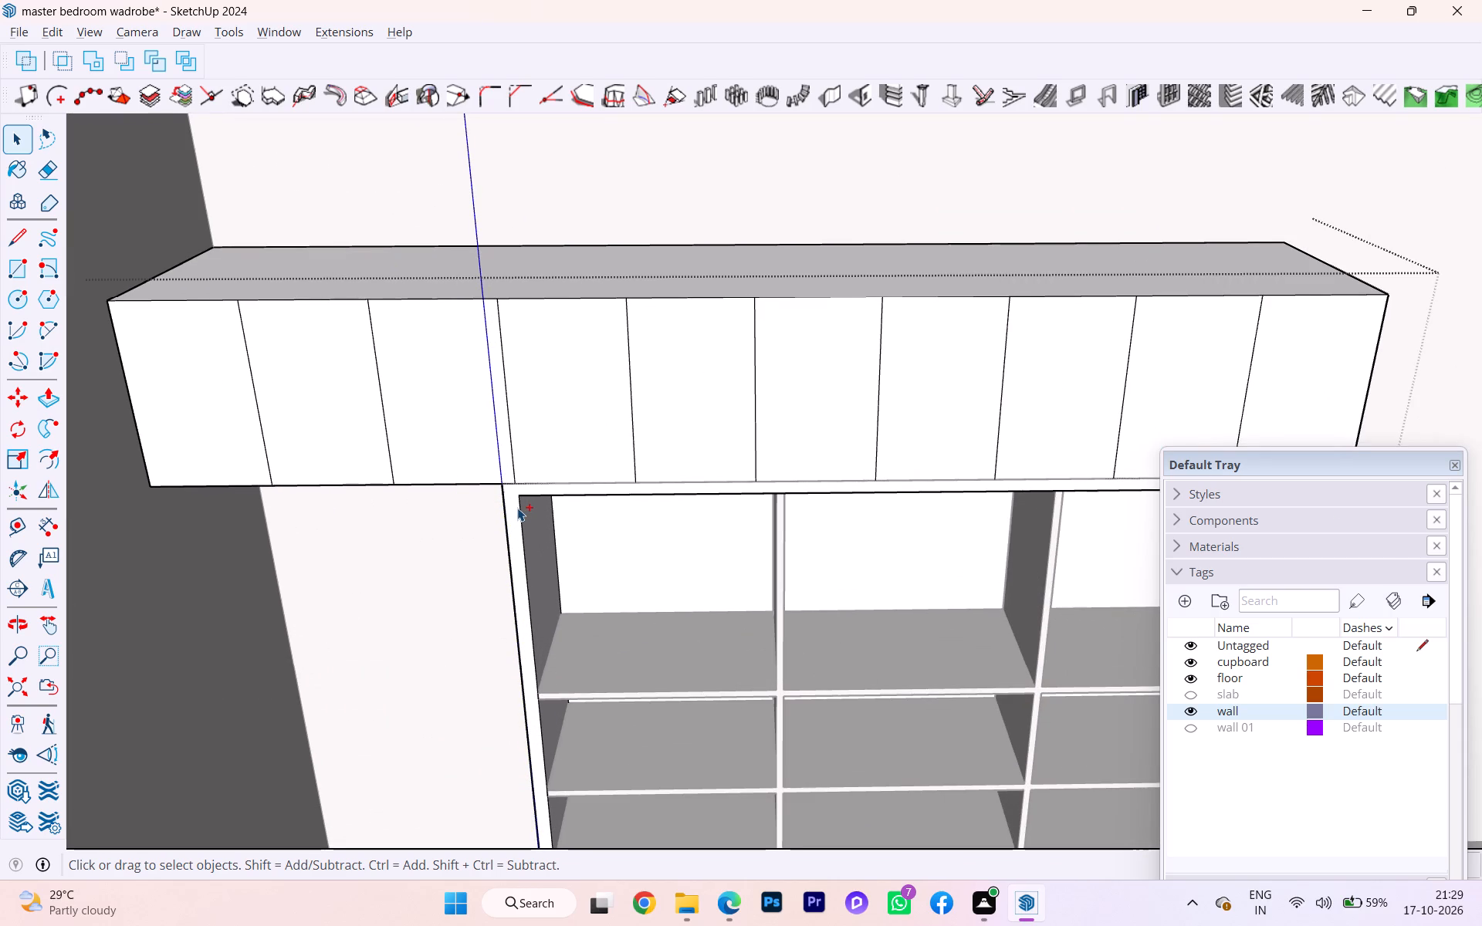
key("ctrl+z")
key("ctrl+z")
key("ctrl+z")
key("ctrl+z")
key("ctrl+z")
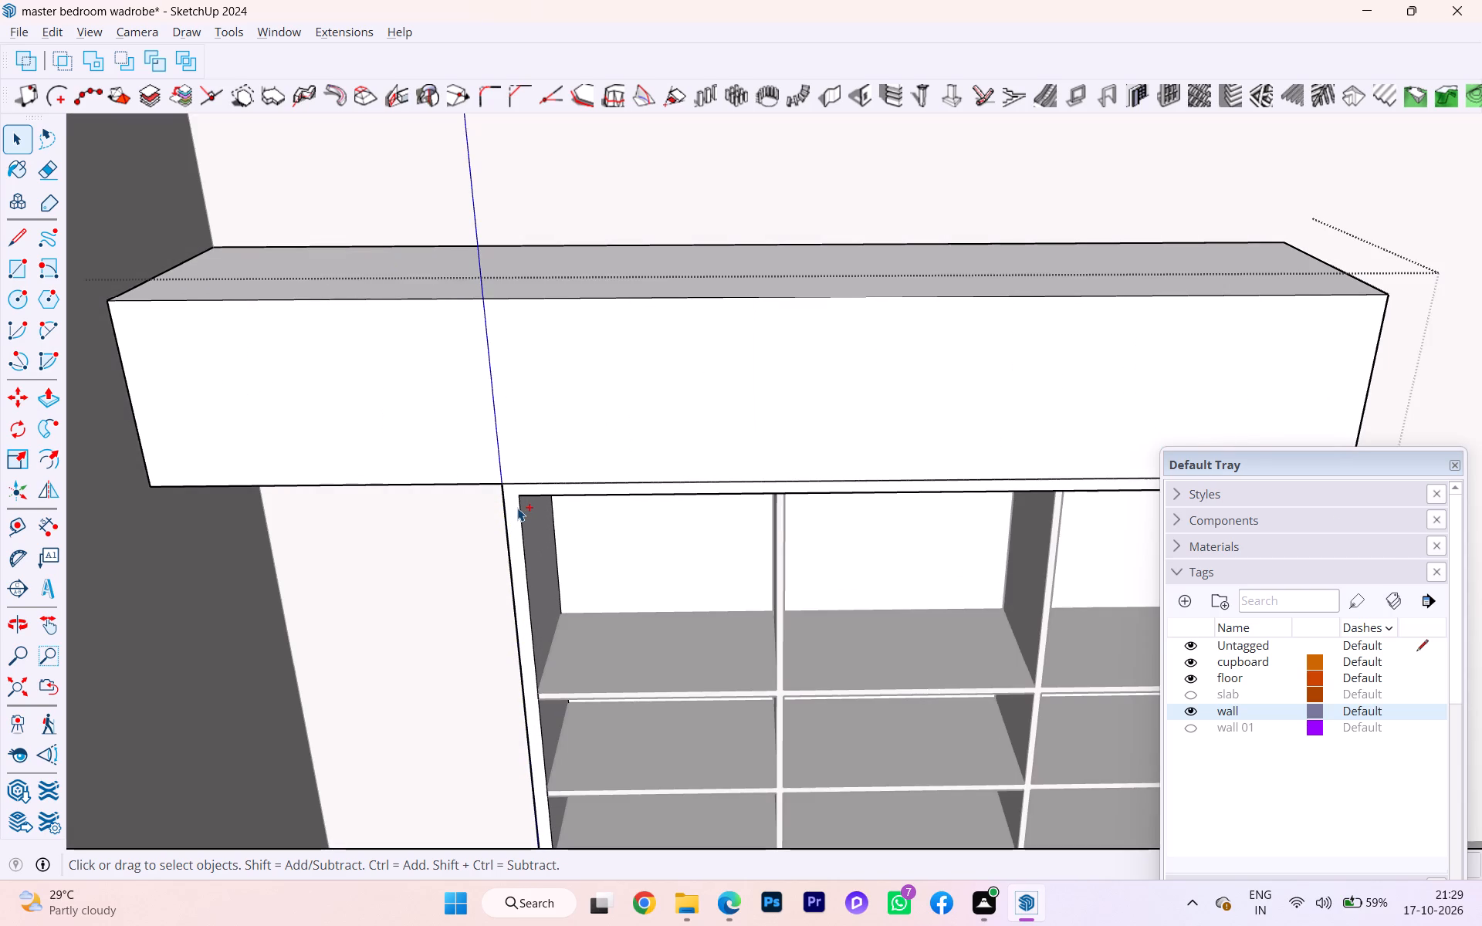
Draw lines at the opening's top level across the carcass side panel's front edge and back along its outer side face.
middle_click_drag(514, 512, 607, 417)
scroll(514, 512, "down", 1)
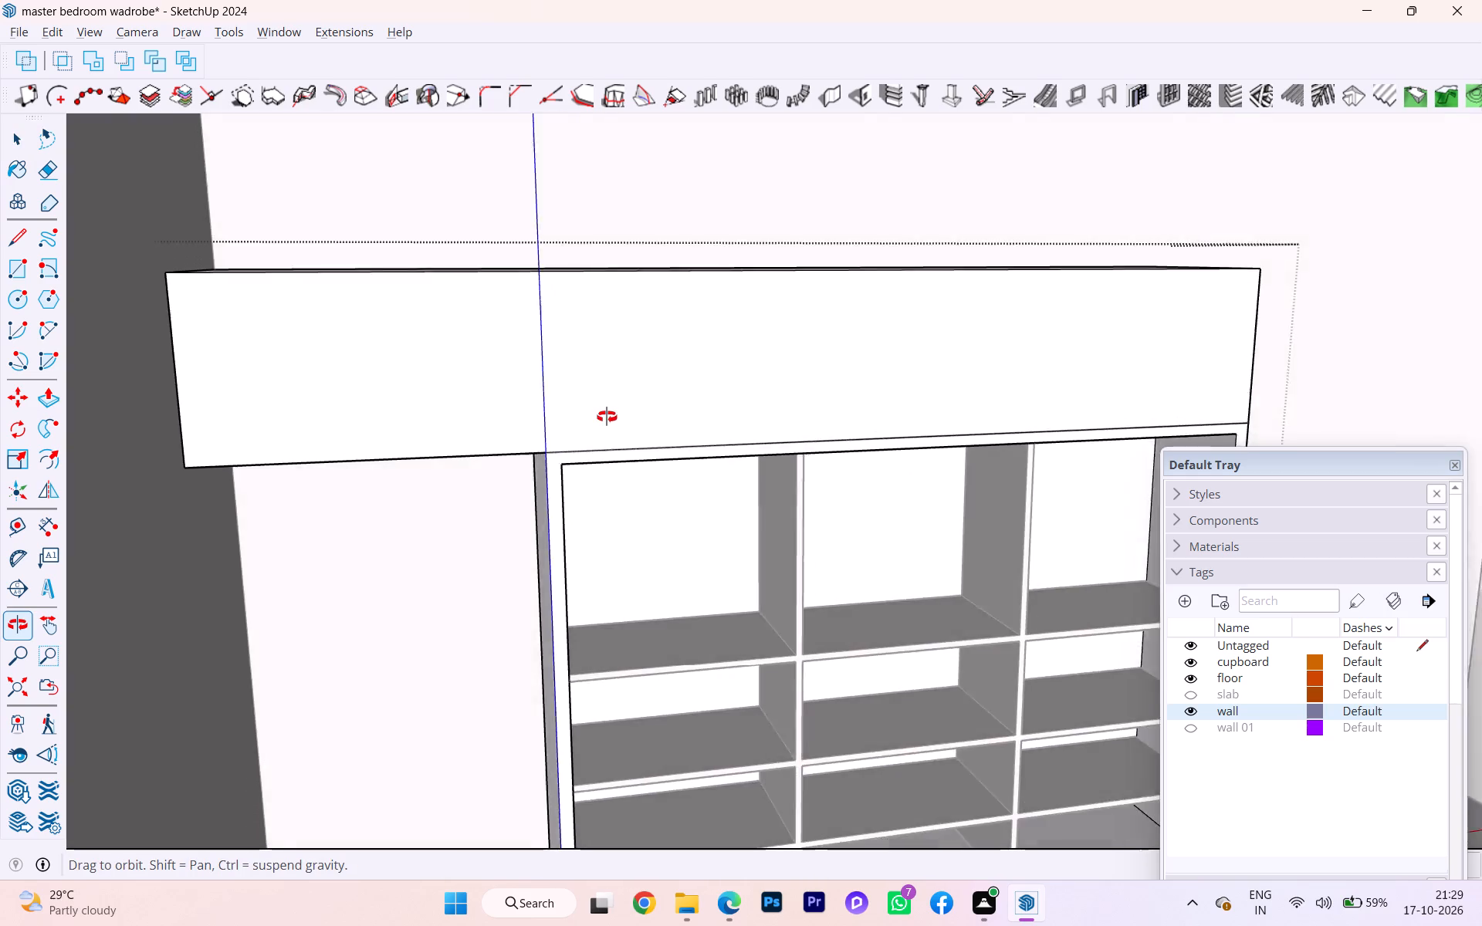
middle_click_drag(607, 417, 587, 421)
scroll(530, 468, "up", 3)
key("l")
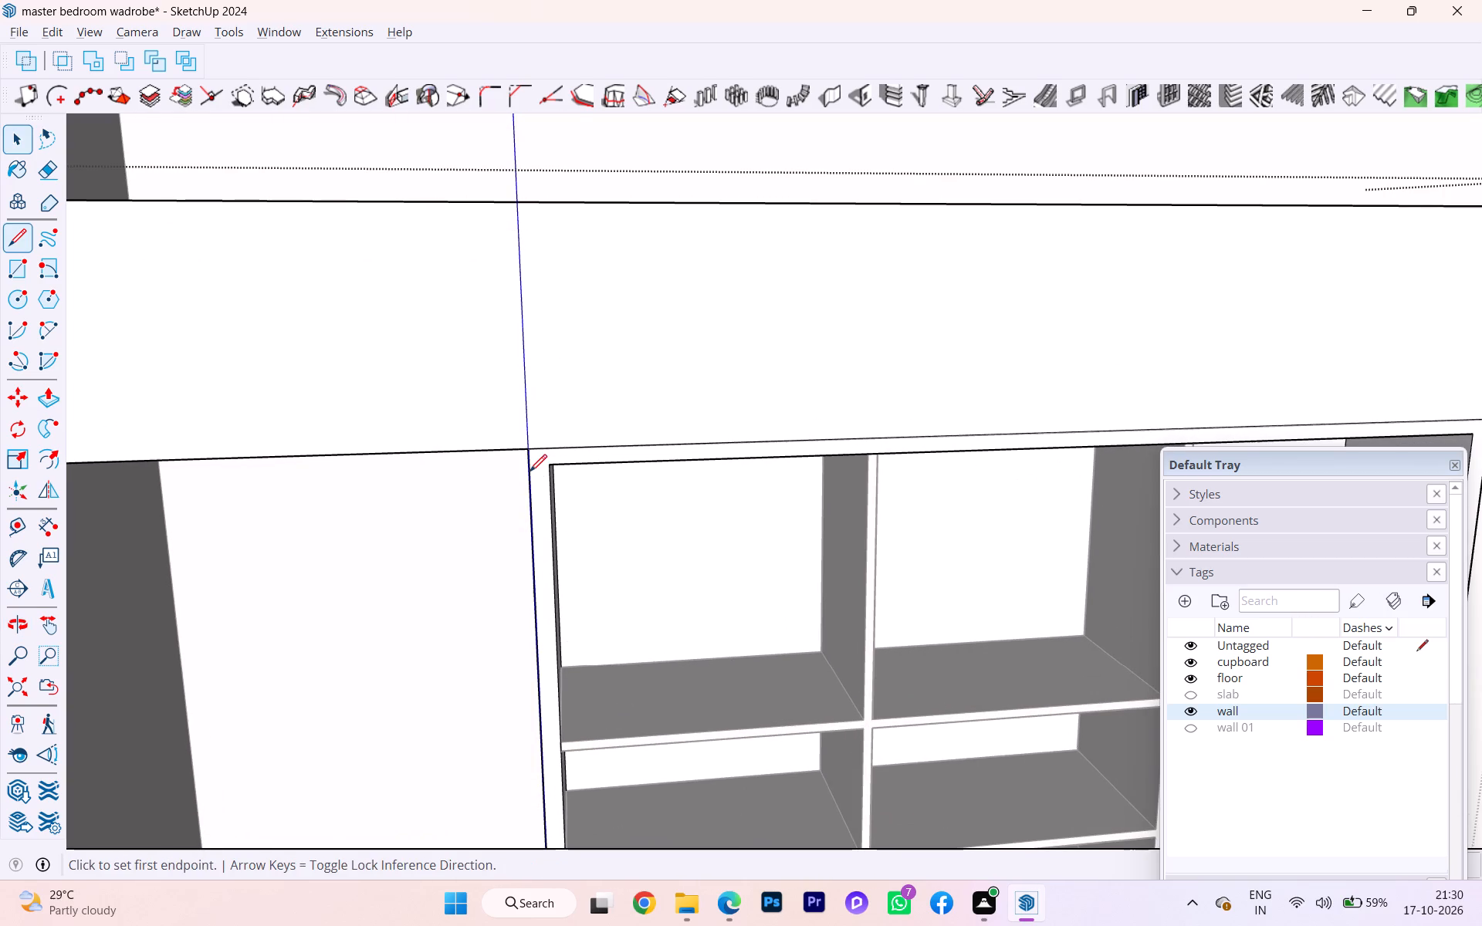
key("Return")
scroll(533, 469, "up", 4)
left_click(562, 468)
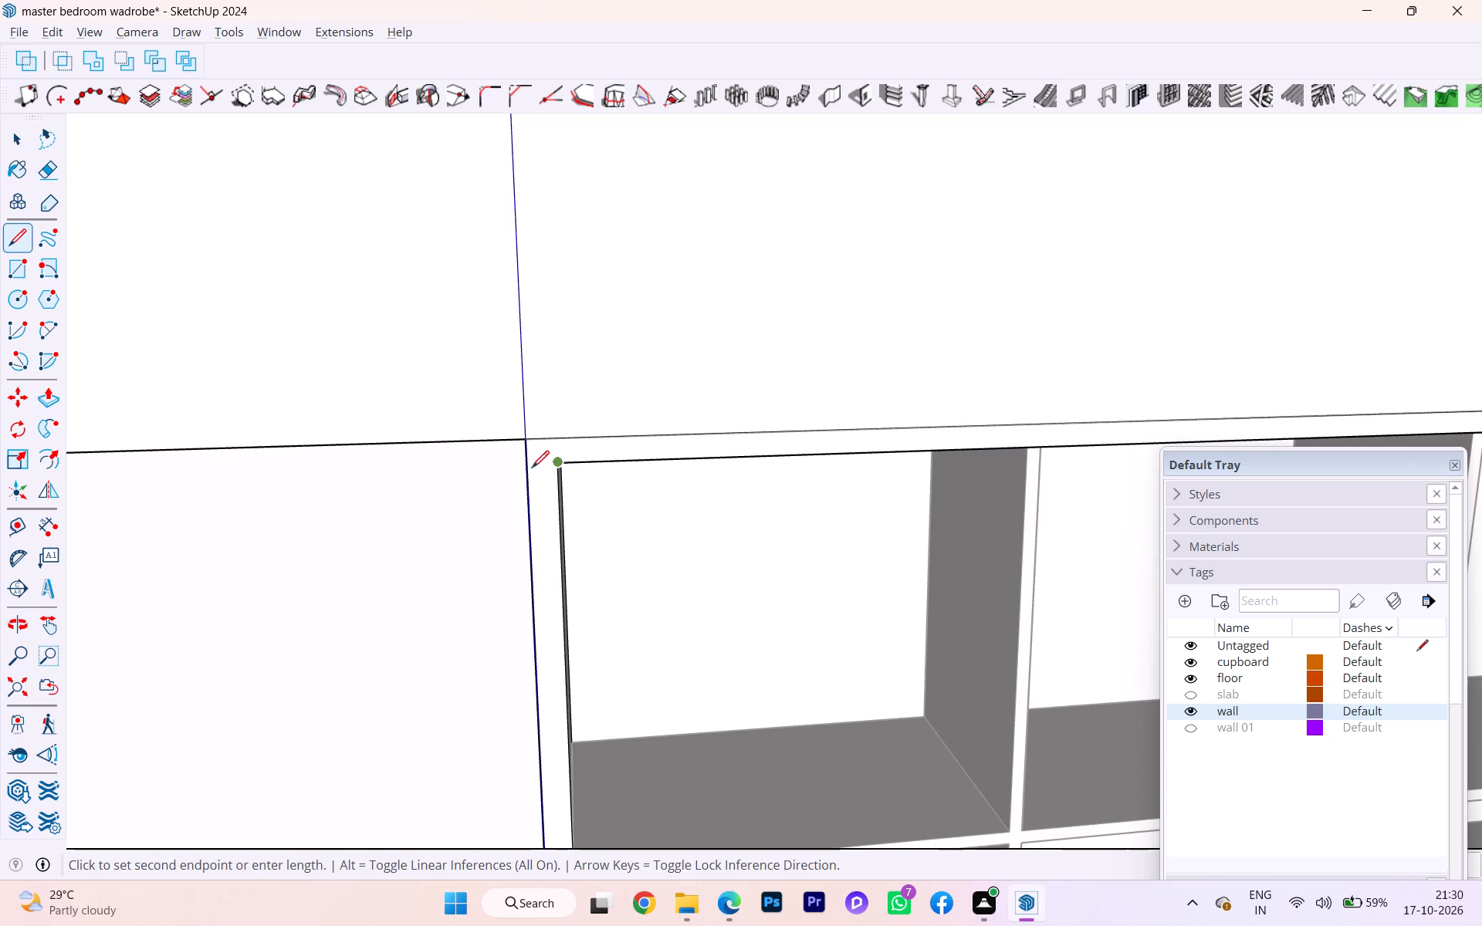
left_click(522, 467)
scroll(522, 467, "down", 1)
middle_click_drag(522, 467, 647, 433)
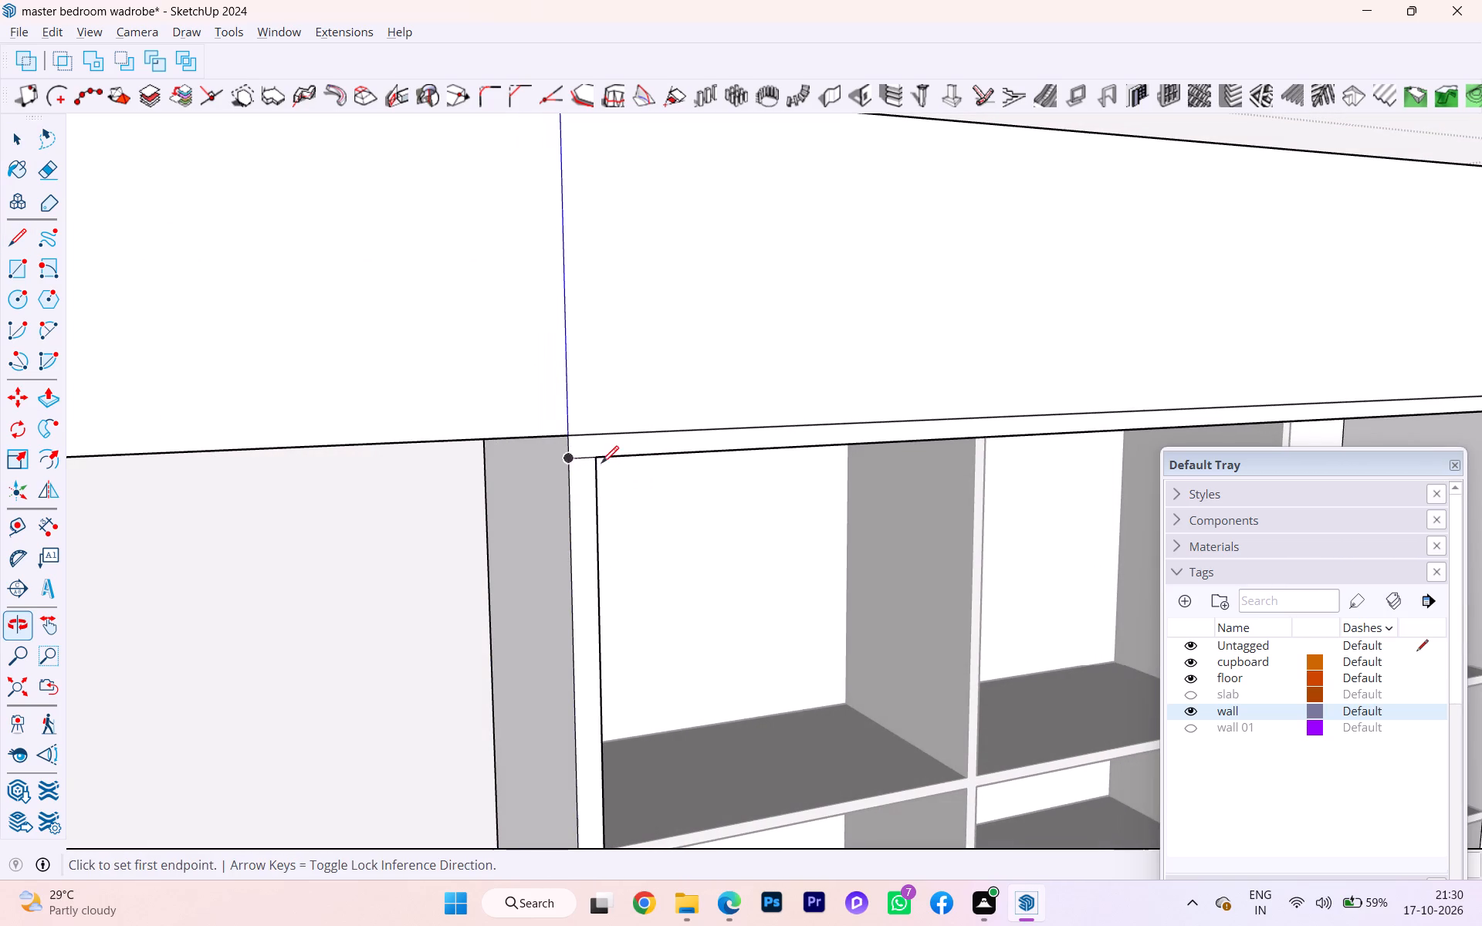
left_click(567, 466)
middle_click_drag(479, 449, 482, 398)
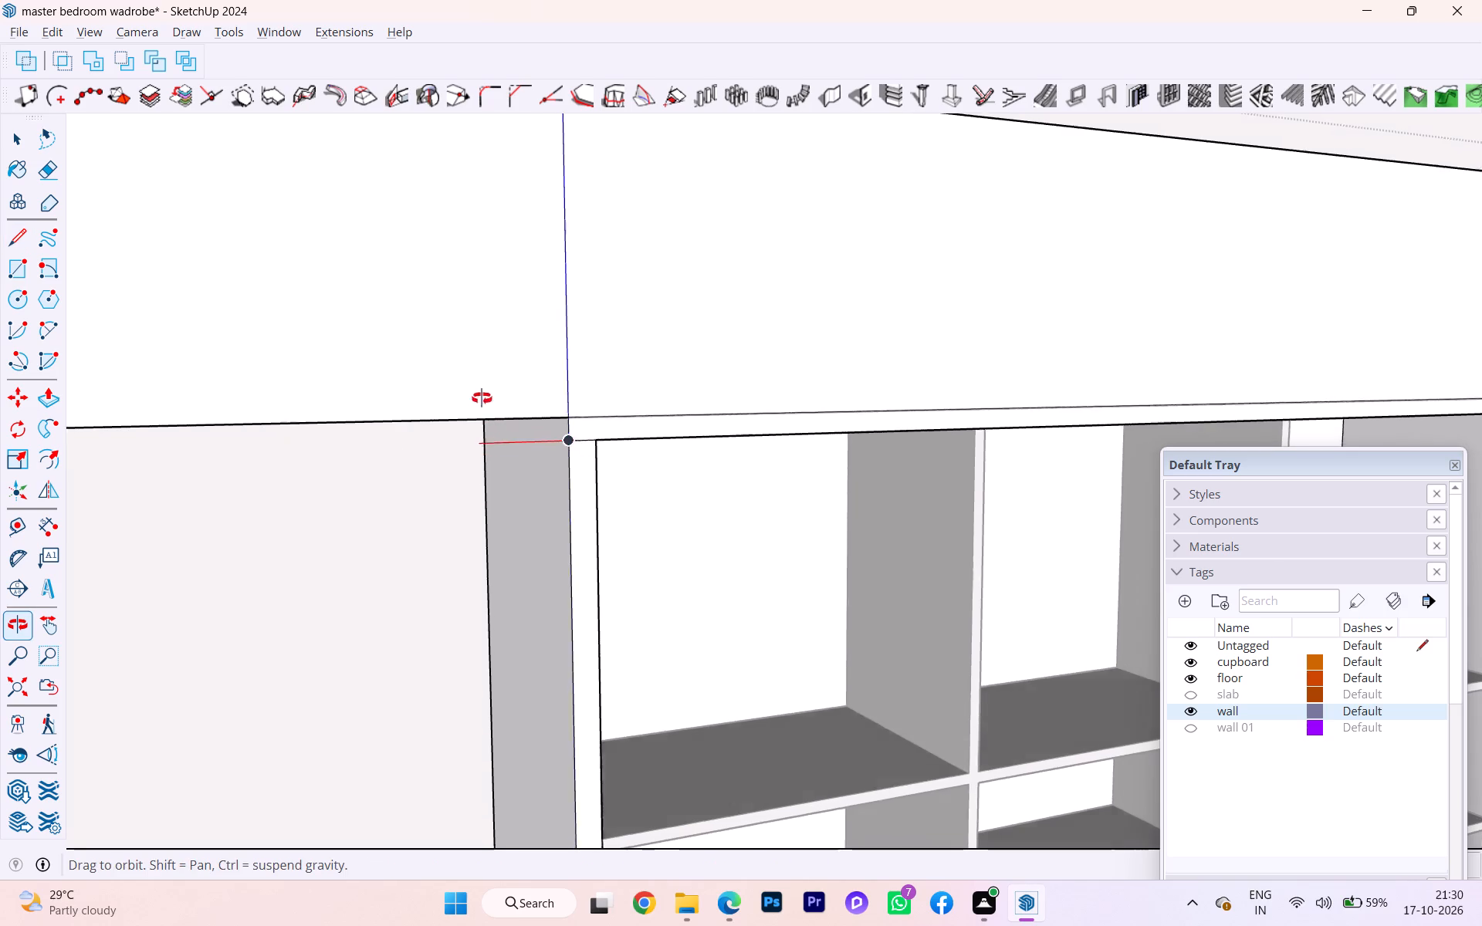
middle_click_drag(482, 398, 509, 356)
key("Left")
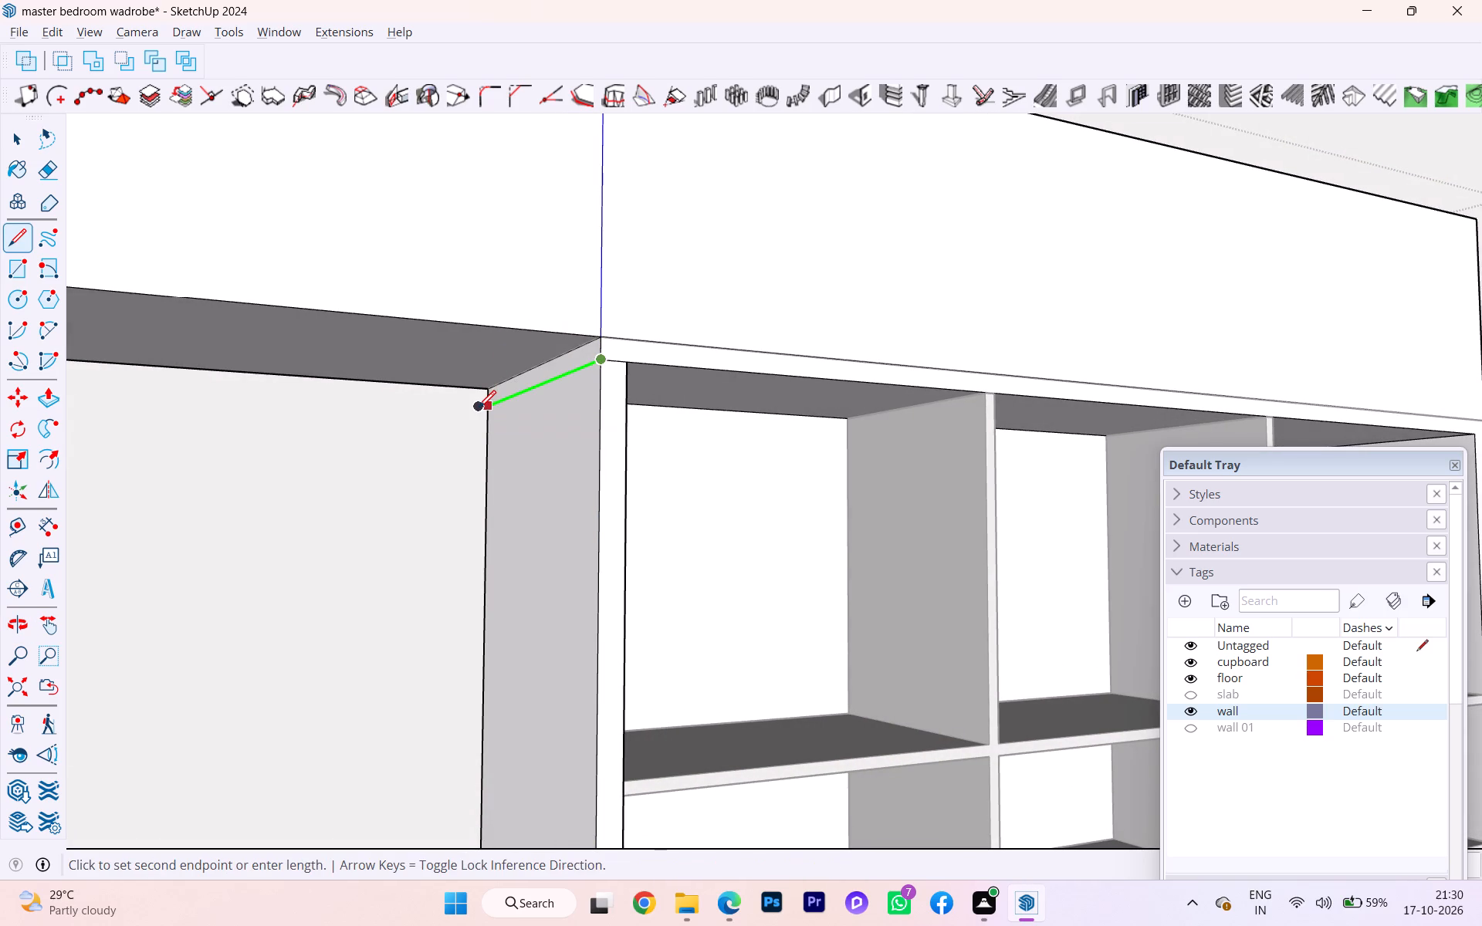
left_click(488, 410)
key("space")
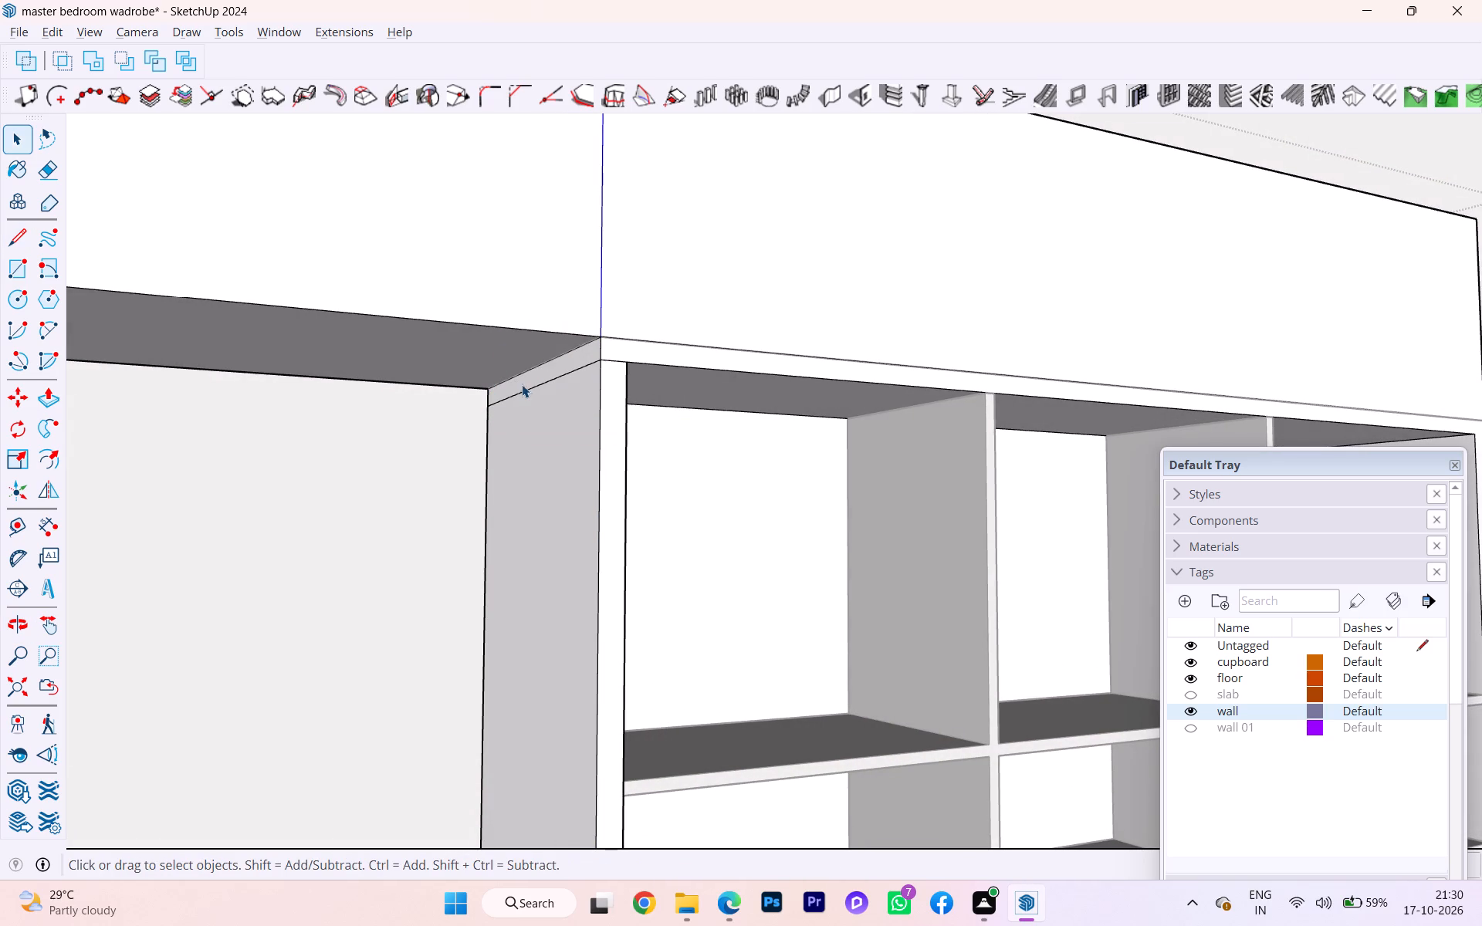
Push/Pull the narrow top strip of the carcass's outer side face beneath the loft, flush with the loft's side-wall end.
left_click(535, 377)
key("p")
left_click(535, 376)
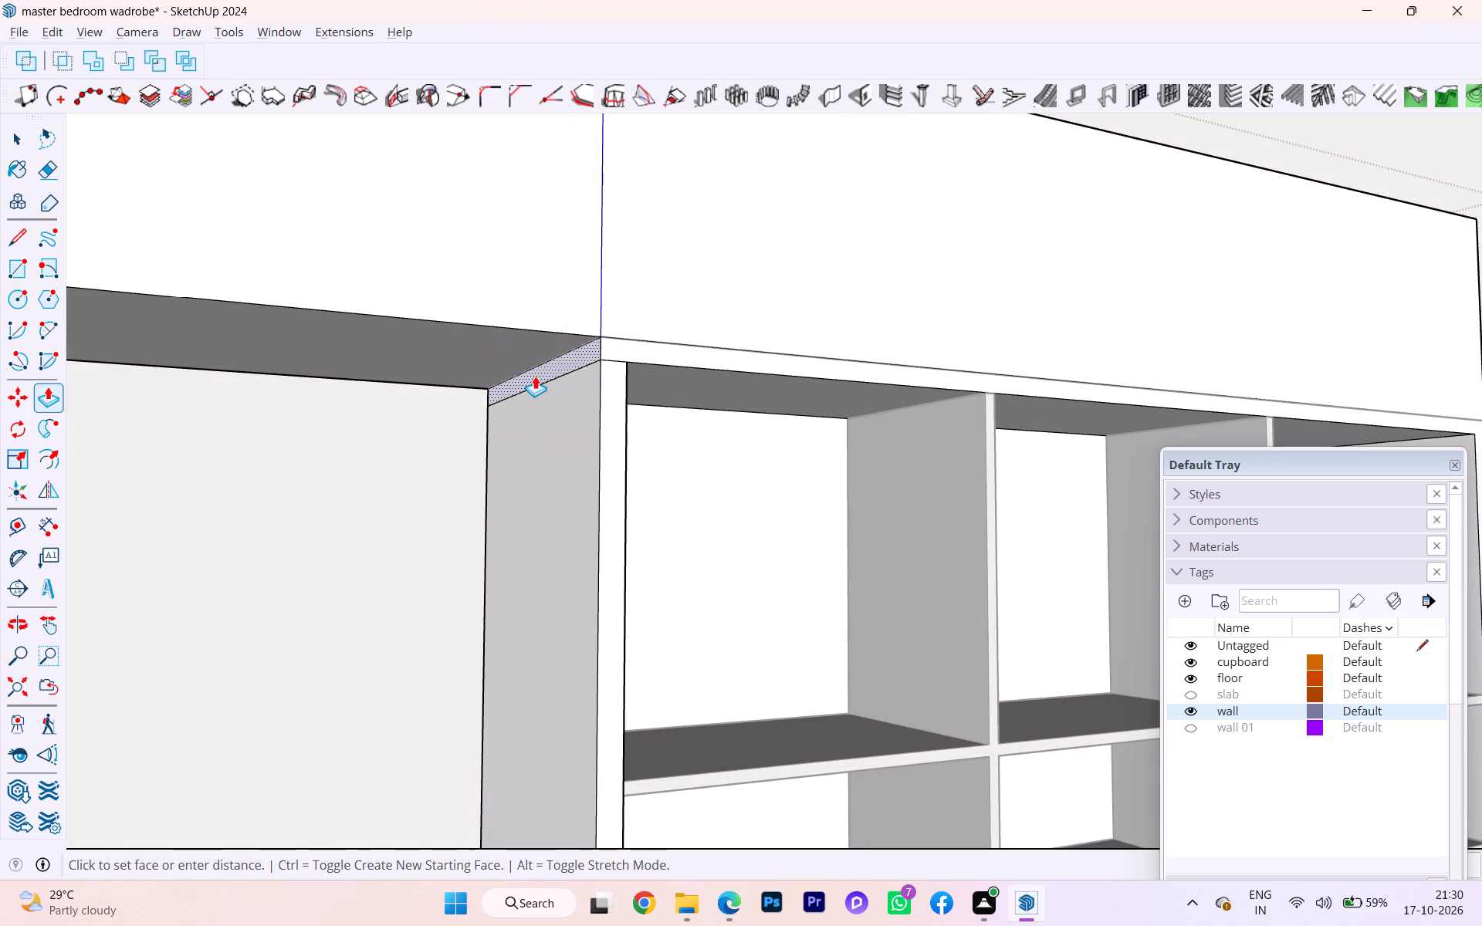
scroll(438, 364, "down", 6)
scroll(462, 361, "up", 4)
scroll(462, 361, "down", 1)
scroll(463, 361, "up", 3)
scroll(463, 362, "down", 7)
scroll(266, 414, "up", 2)
scroll(266, 414, "down", 2)
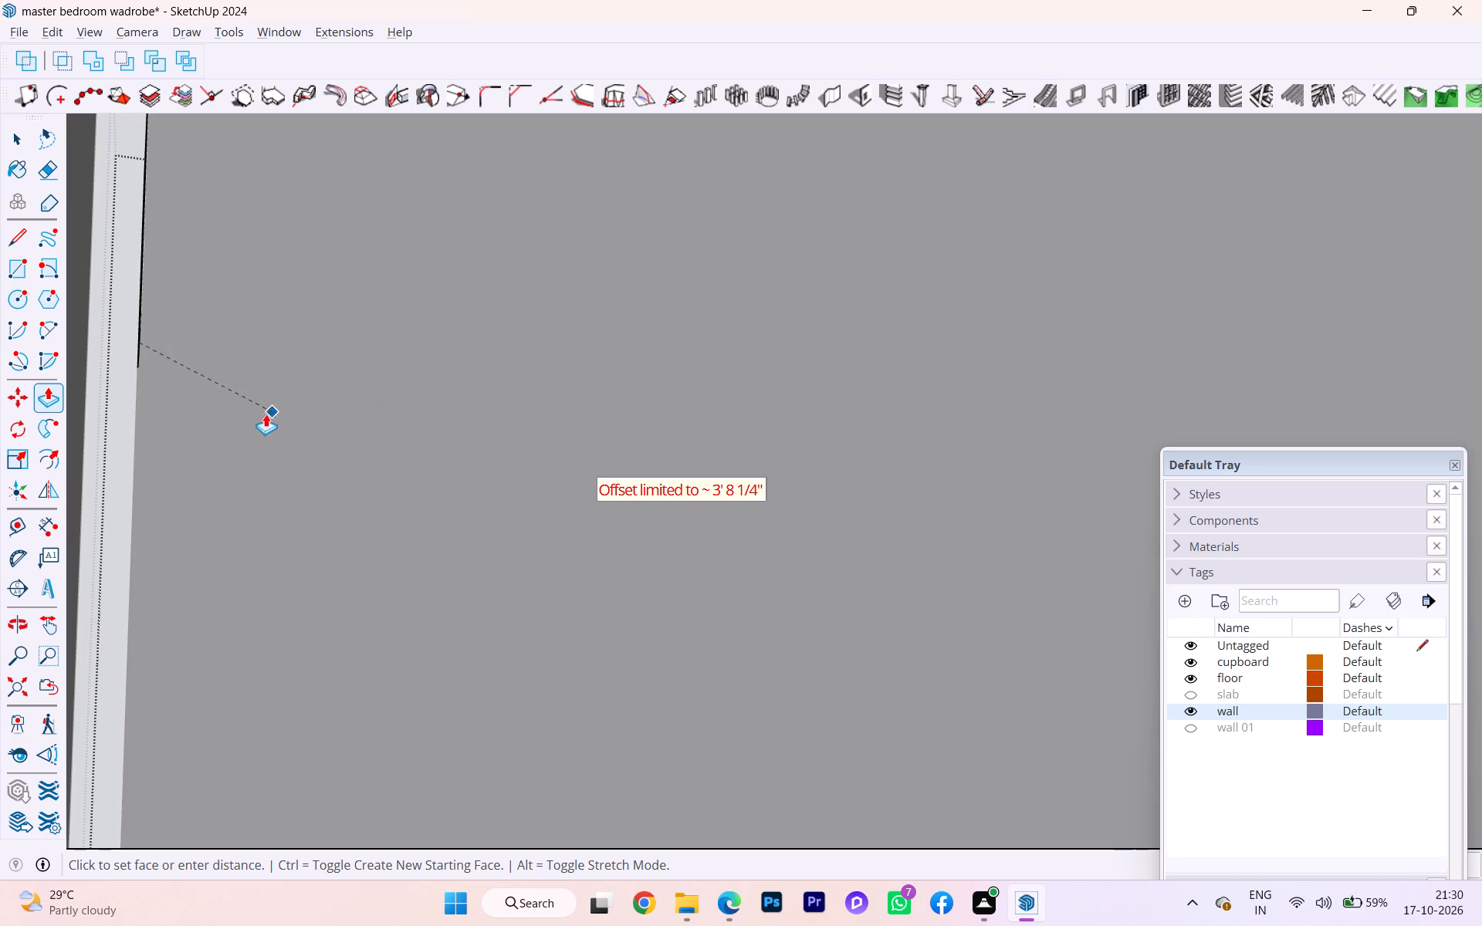
scroll(266, 414, "up", 2)
scroll(266, 414, "down", 1)
left_click(25, 683)
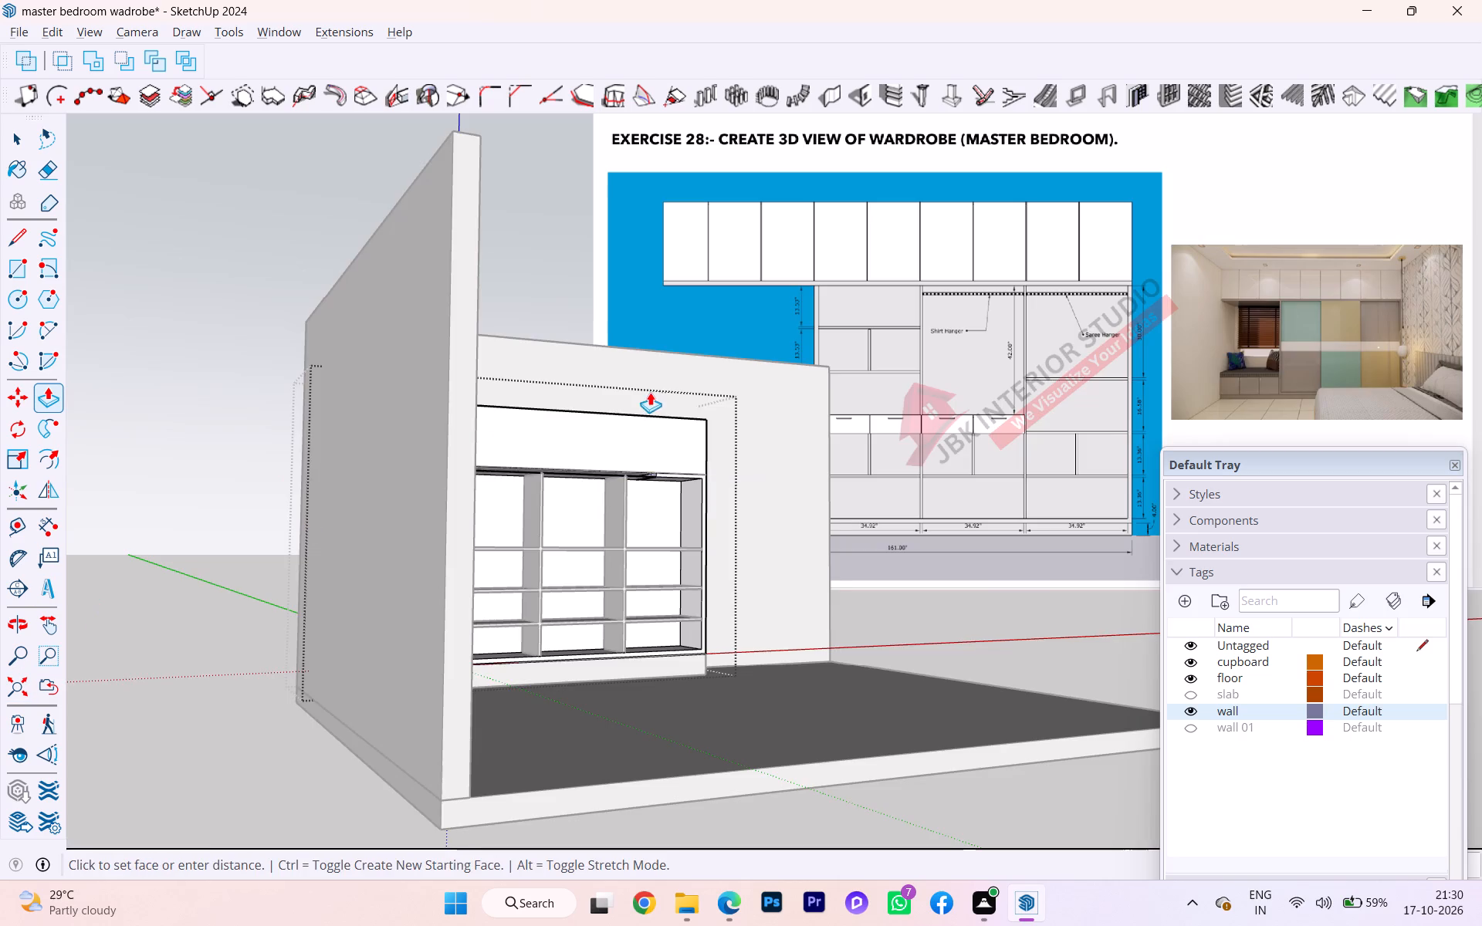
scroll(648, 392, "down", 1)
middle_click_drag(639, 397, 420, 480)
scroll(455, 448, "up", 1)
scroll(456, 448, "down", 4)
scroll(456, 448, "up", 4)
scroll(431, 441, "down", 1)
scroll(431, 441, "up", 2)
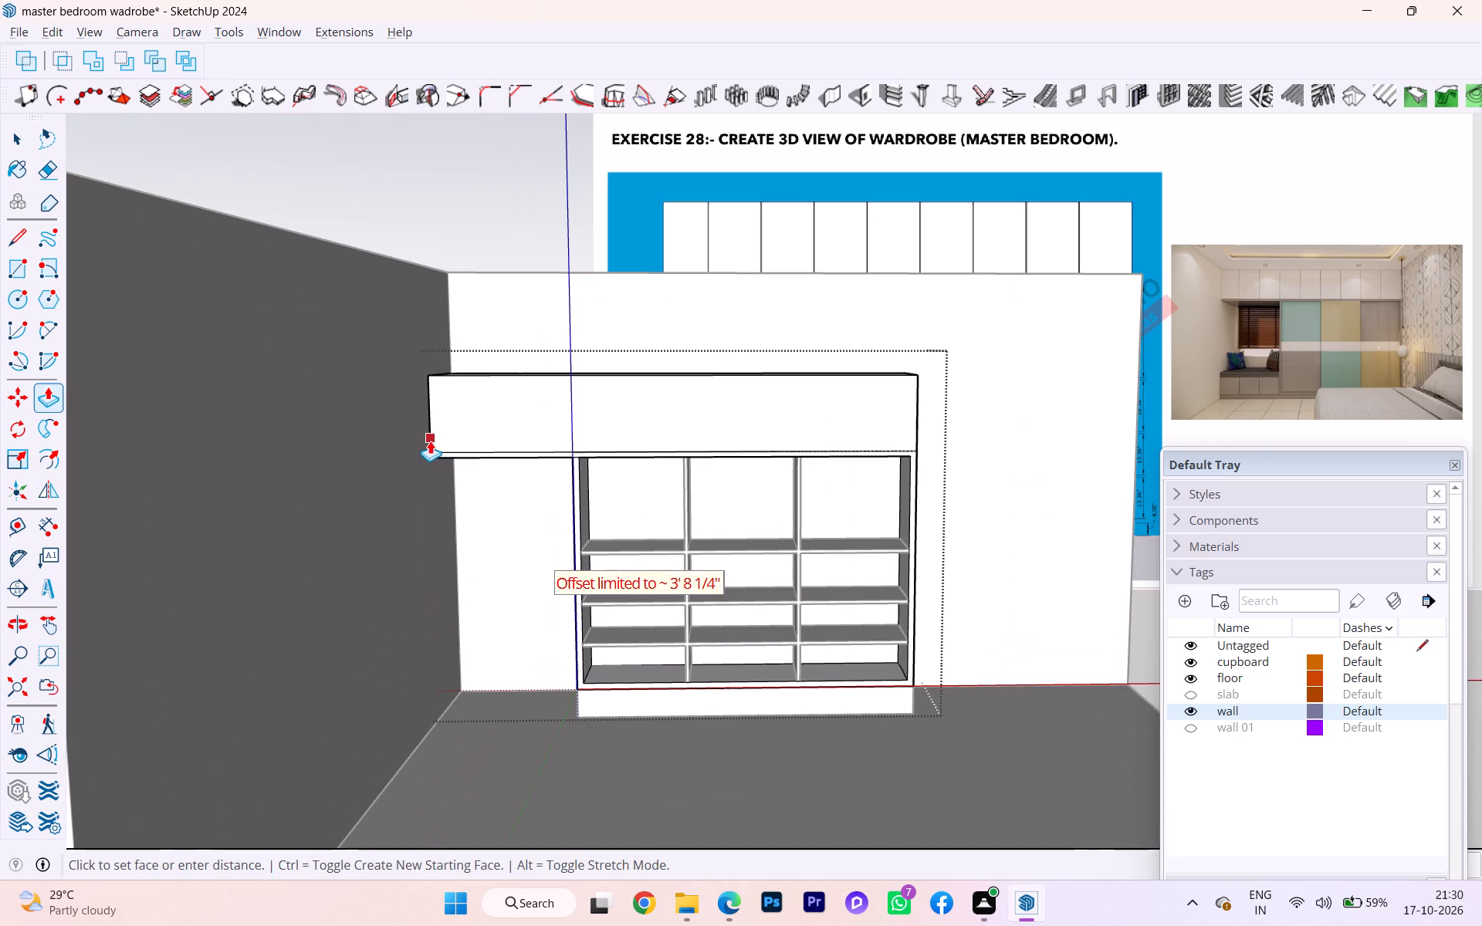
left_click(427, 441)
key("space")
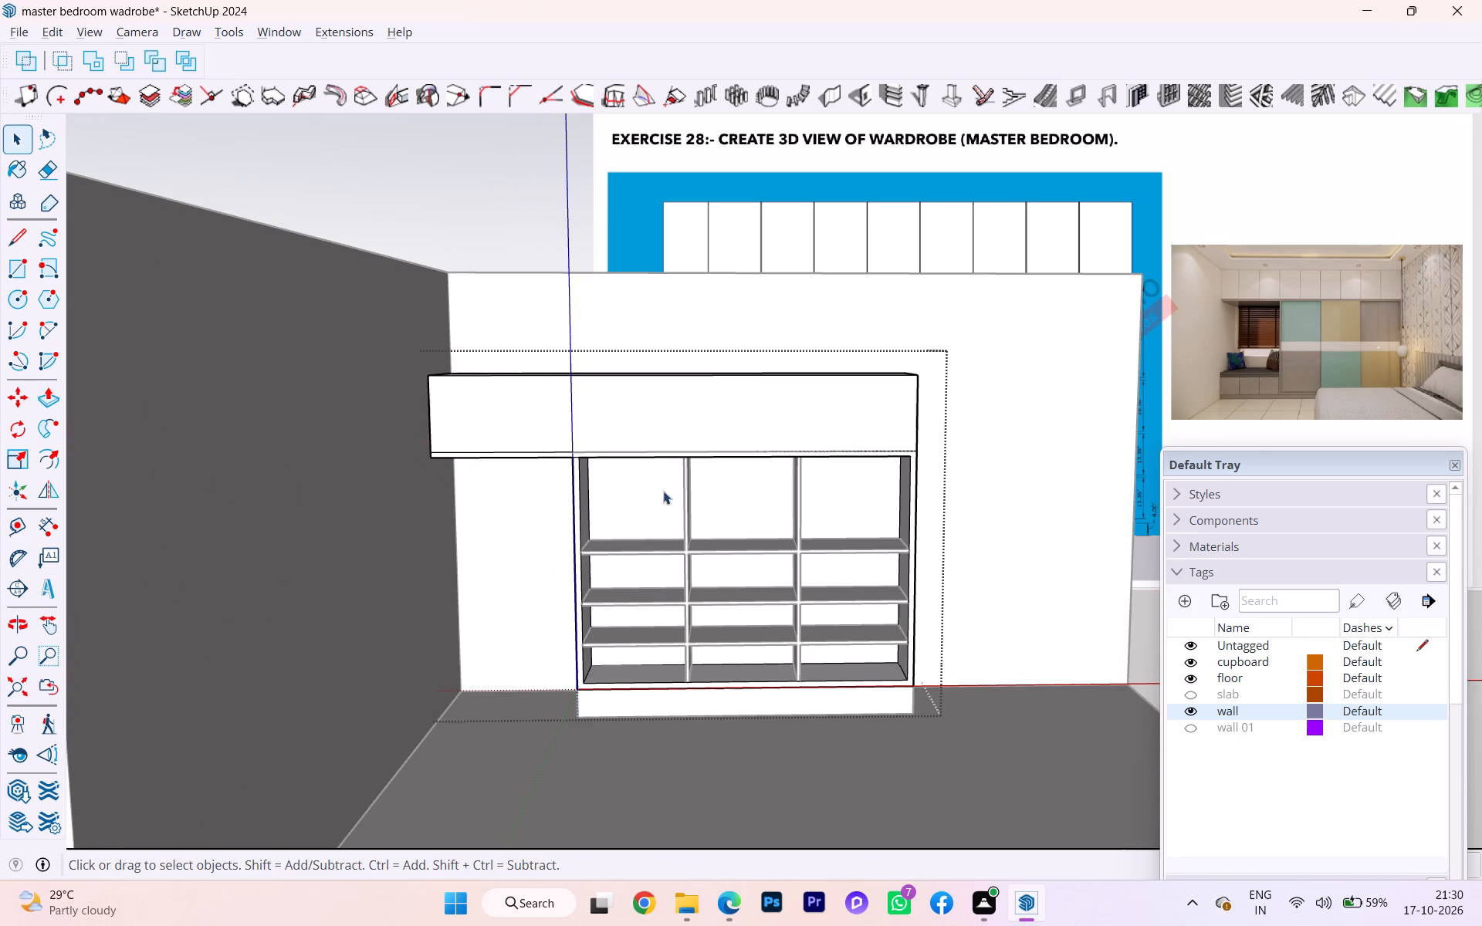
Erase the leftover line across the front of the carcass side panel where it meets the extended bottom strip.
scroll(663, 491, "up", 6)
scroll(604, 456, "down", 1)
scroll(553, 438, "up", 1)
scroll(547, 434, "down", 1)
scroll(546, 434, "up", 4)
scroll(508, 438, "down", 3)
scroll(508, 438, "up", 2)
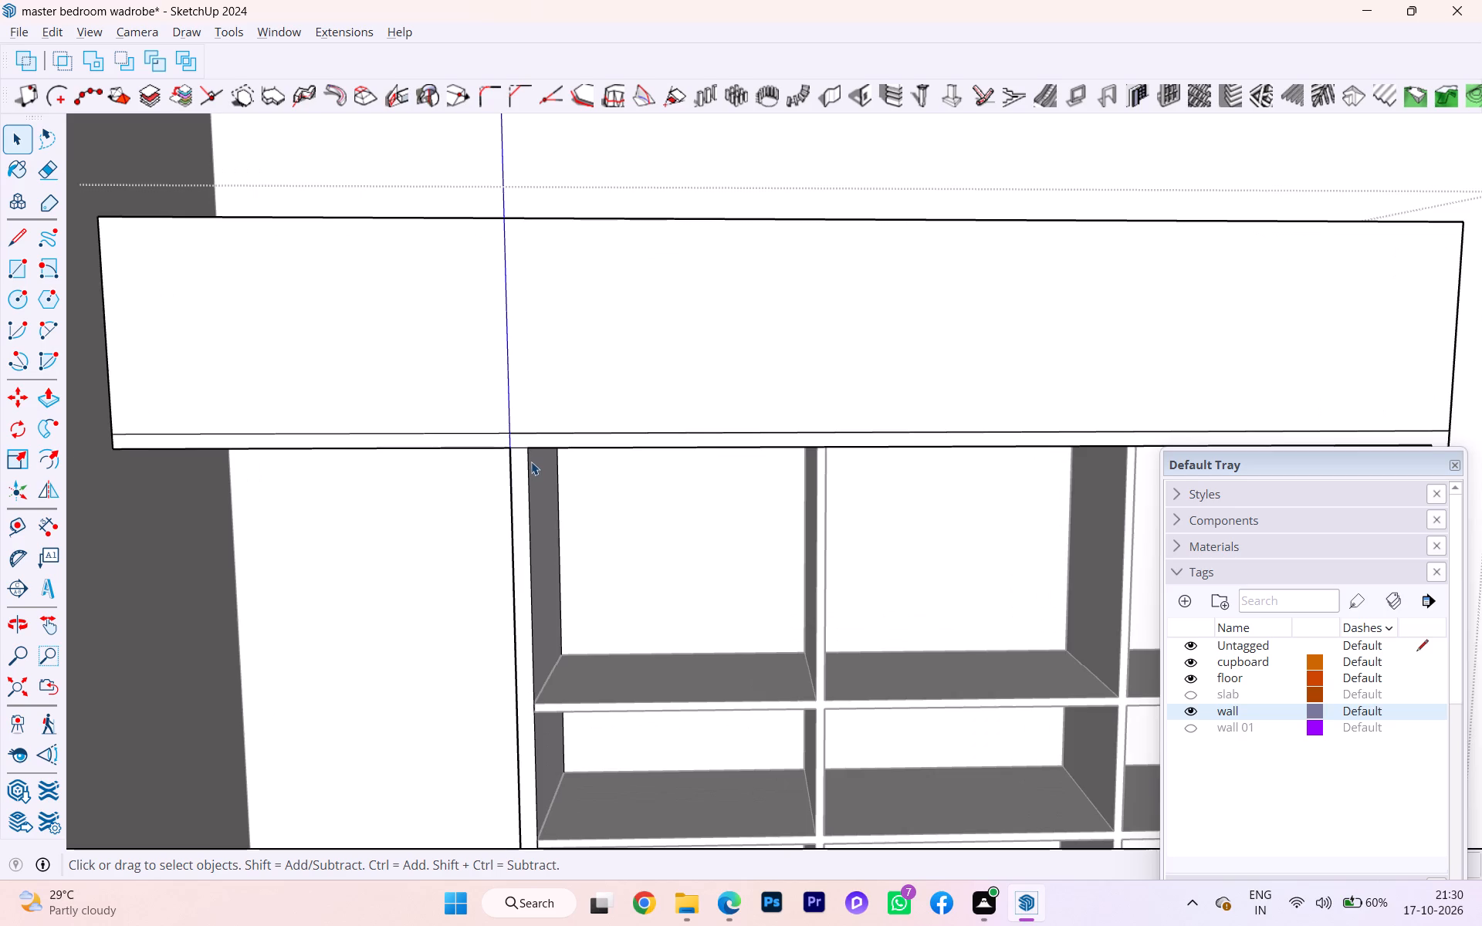
scroll(531, 461, "up", 2)
scroll(531, 461, "down", 3)
scroll(530, 461, "up", 5)
key("e")
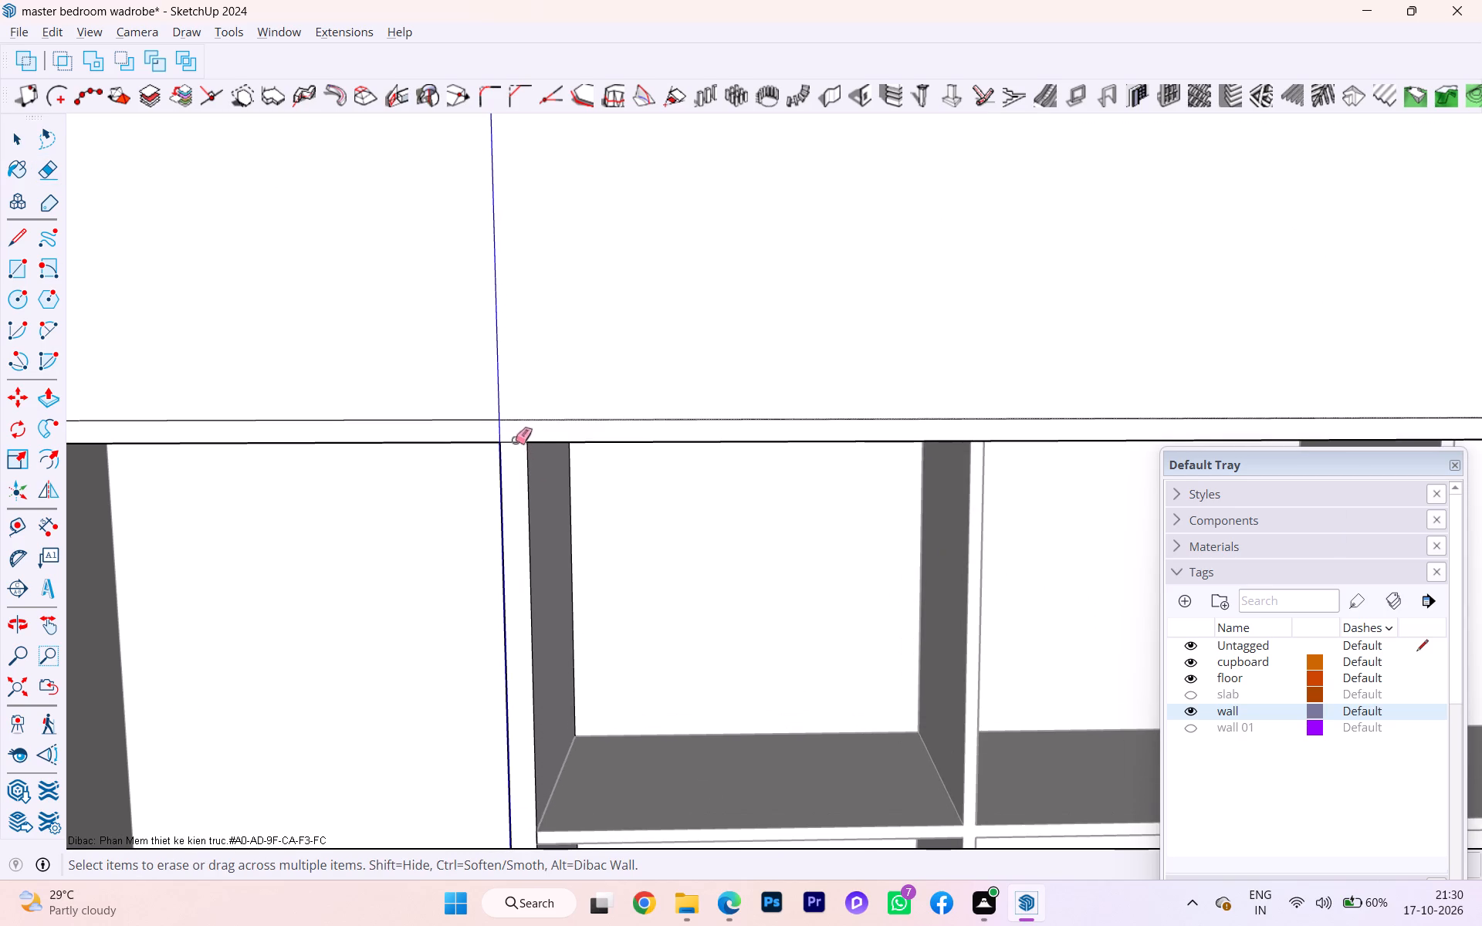
left_click(515, 440)
left_click(512, 444)
scroll(508, 451, "down", 2)
key("space")
scroll(443, 471, "down", 2)
scroll(440, 470, "up", 1)
scroll(440, 470, "down", 2)
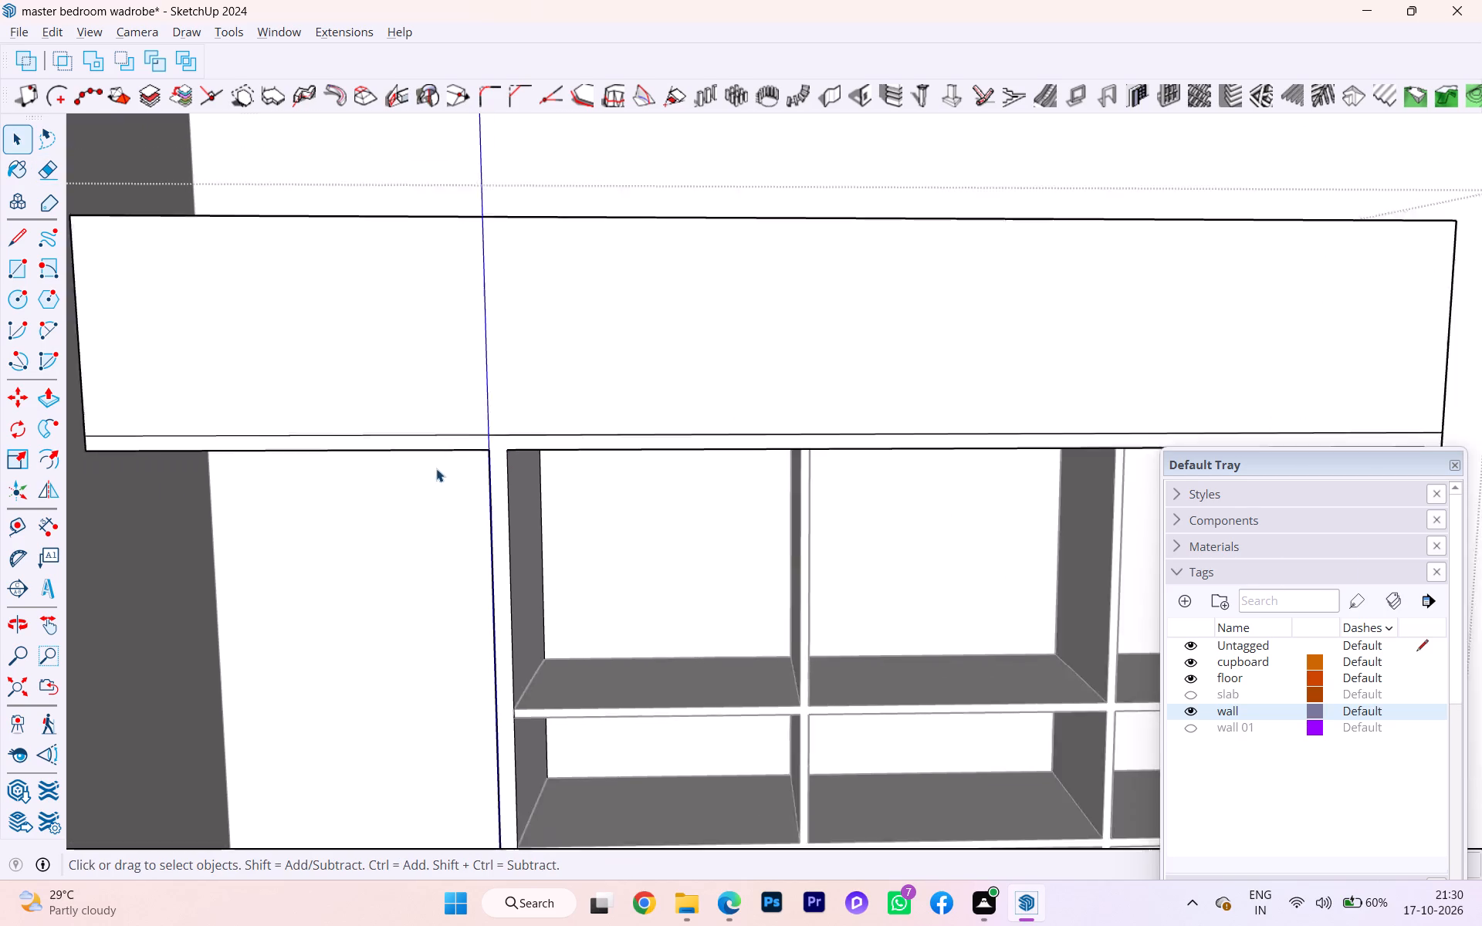
Offset the outline of the loft's front face inward by 1.
scroll(436, 468, "down", 10)
scroll(932, 438, "up", 4)
scroll(555, 424, "down", 9)
scroll(508, 435, "up", 1)
scroll(508, 435, "down", 4)
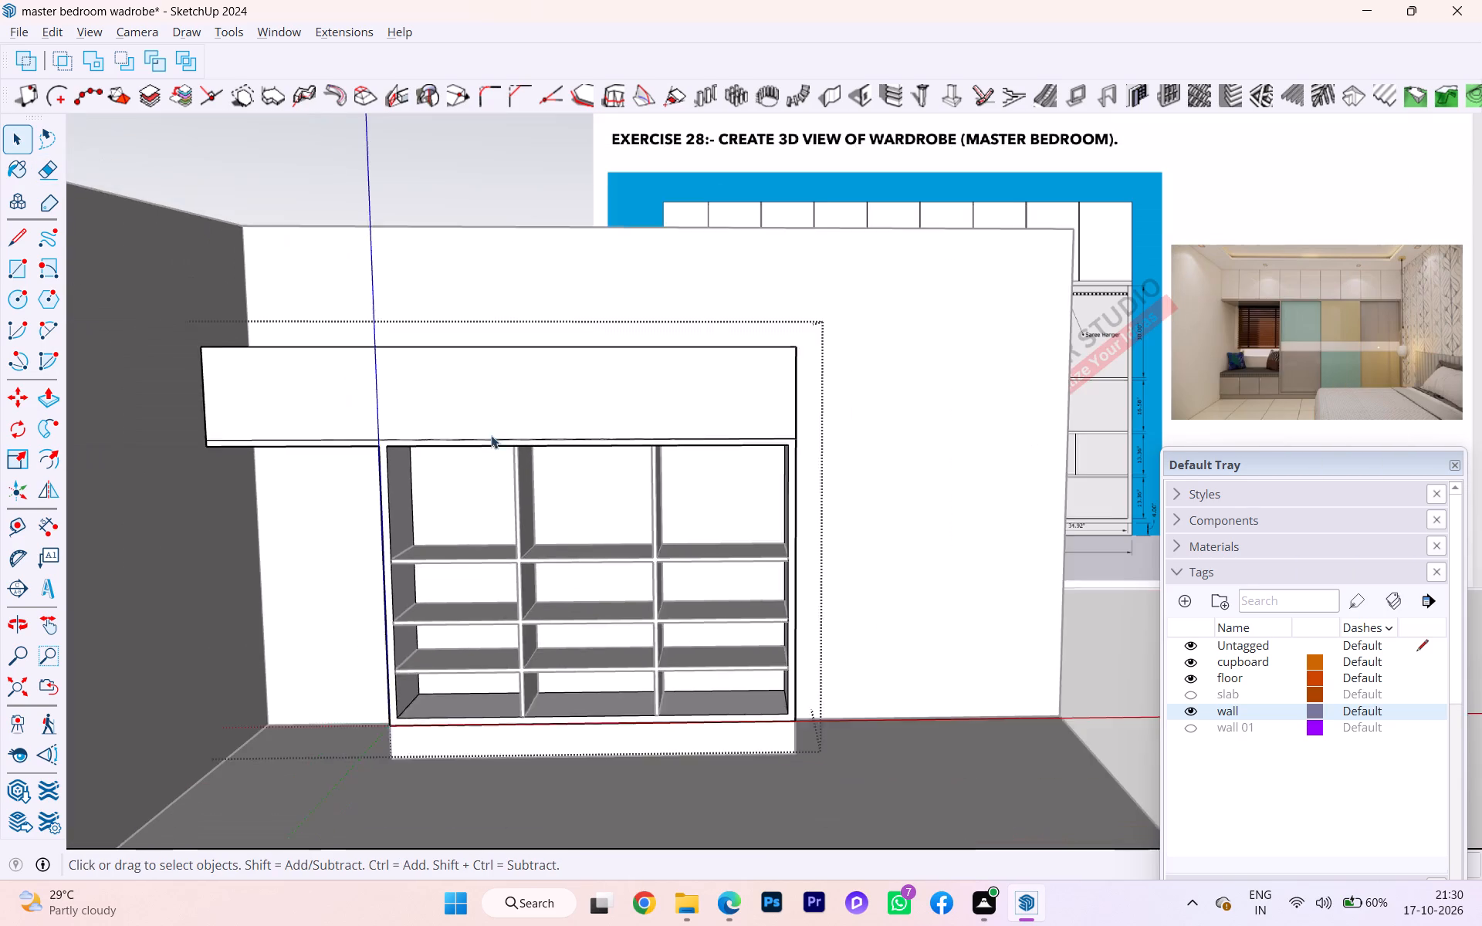
scroll(418, 441, "down", 1)
scroll(414, 444, "up", 4)
scroll(413, 444, "down", 4)
left_click(1003, 708)
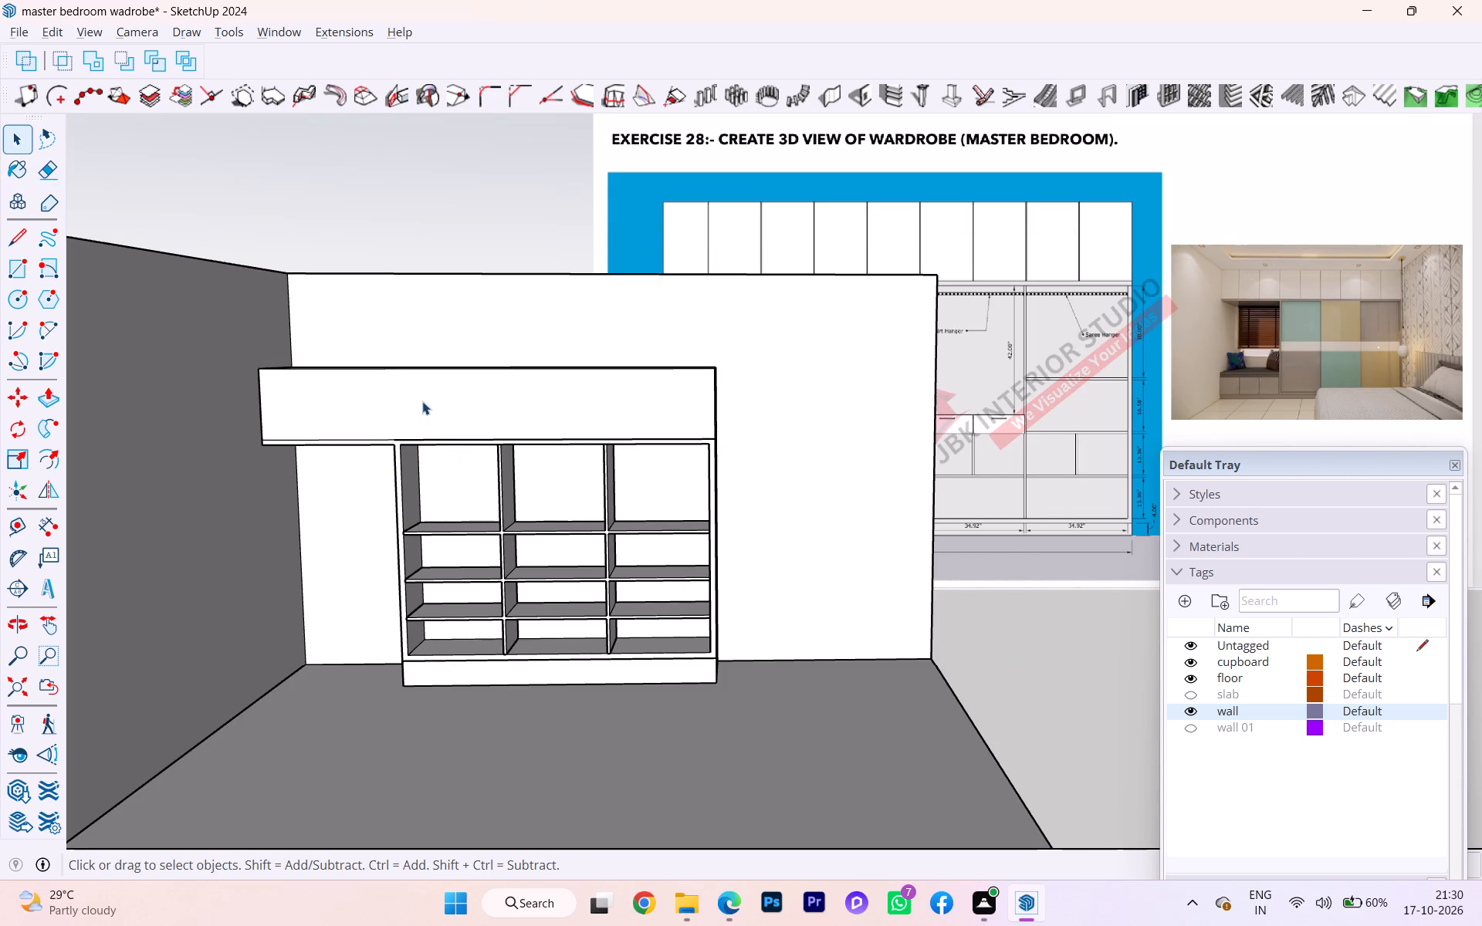
triple_click(422, 401)
triple_click(421, 400)
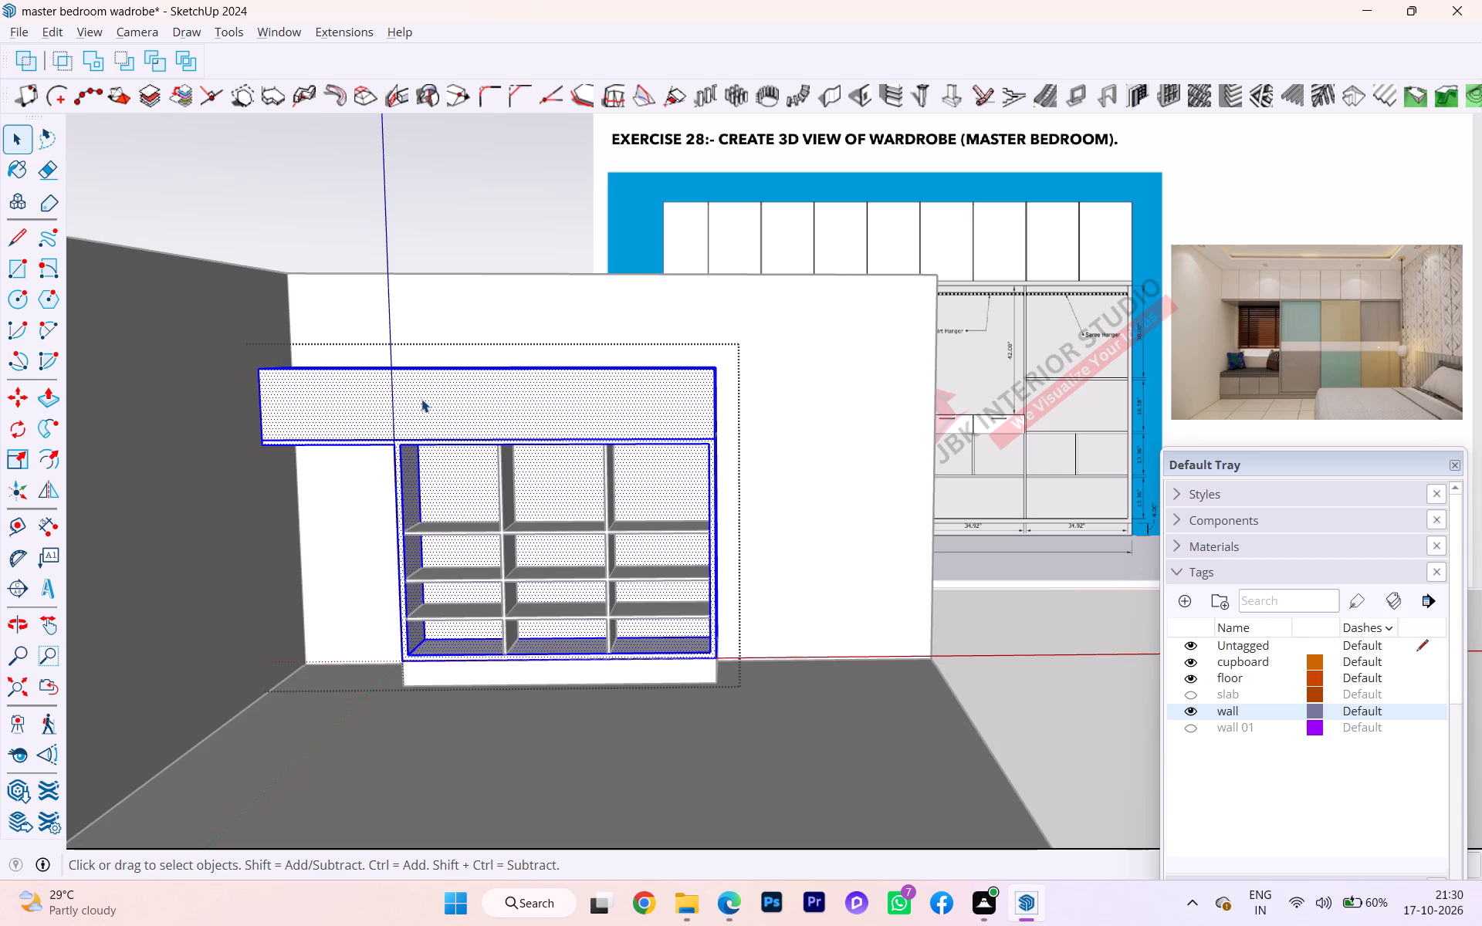
double_click(421, 399)
double_click(402, 403)
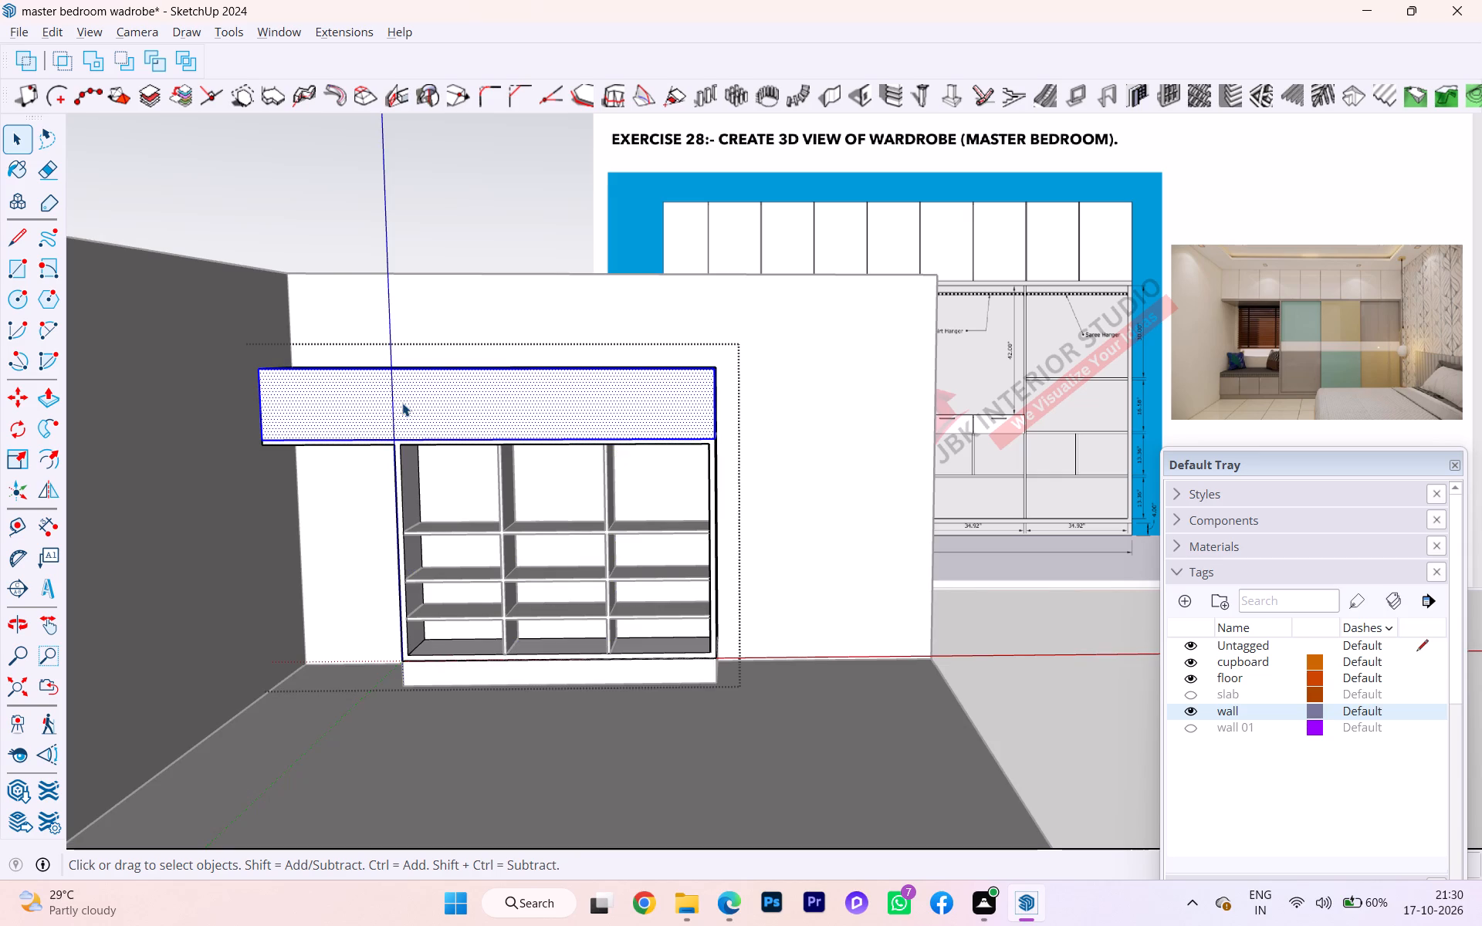
left_click(402, 403)
left_click(402, 403)
double_click(402, 403)
double_click(398, 411)
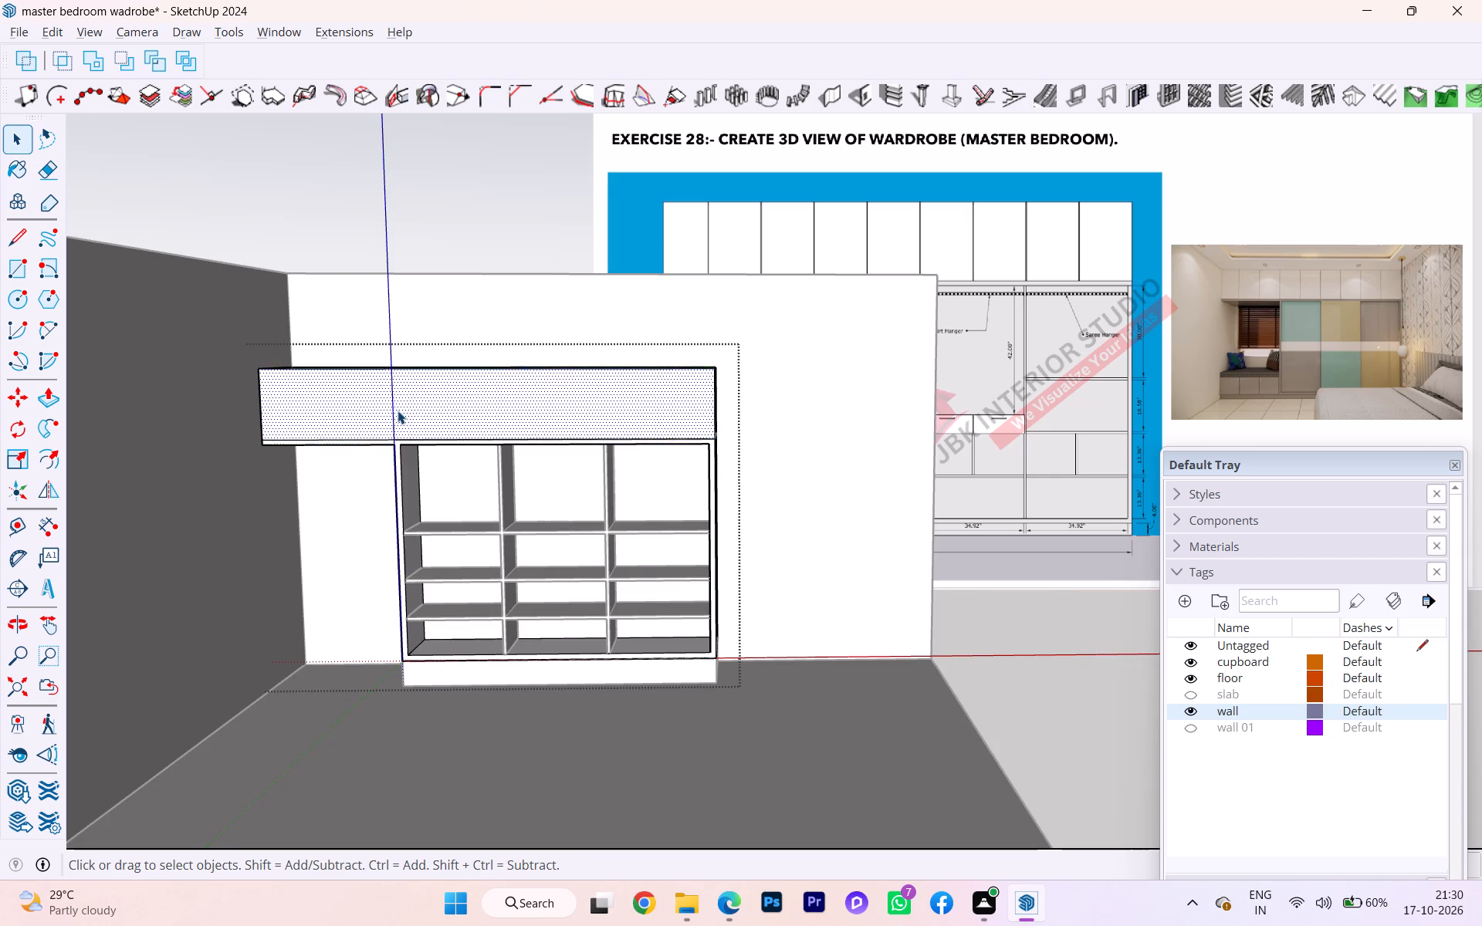
scroll(352, 408, "up", 5)
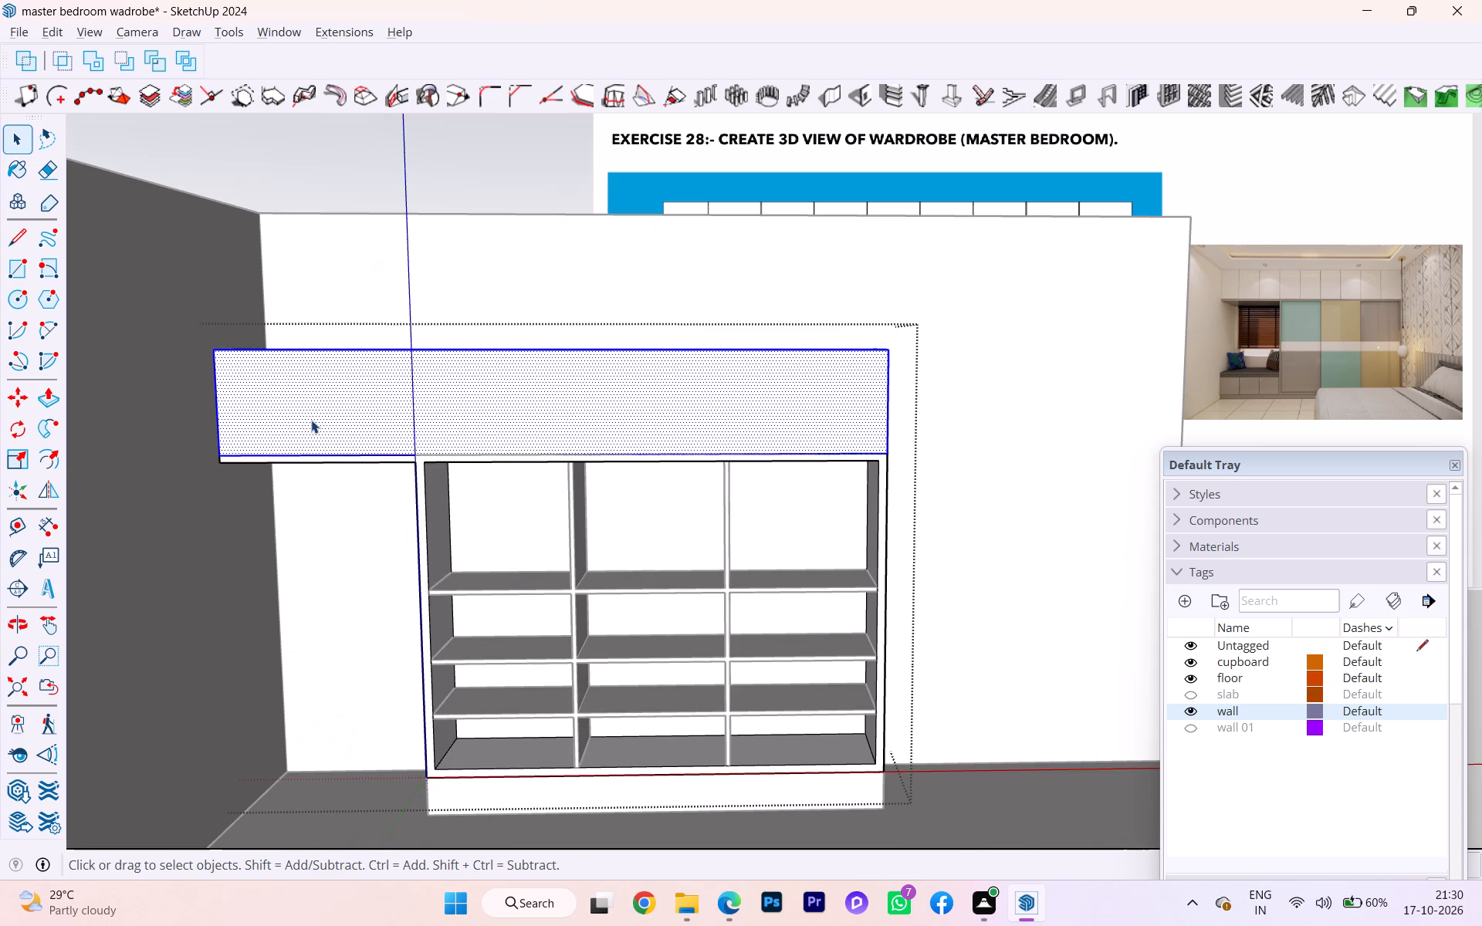
key("f")
left_click(229, 412)
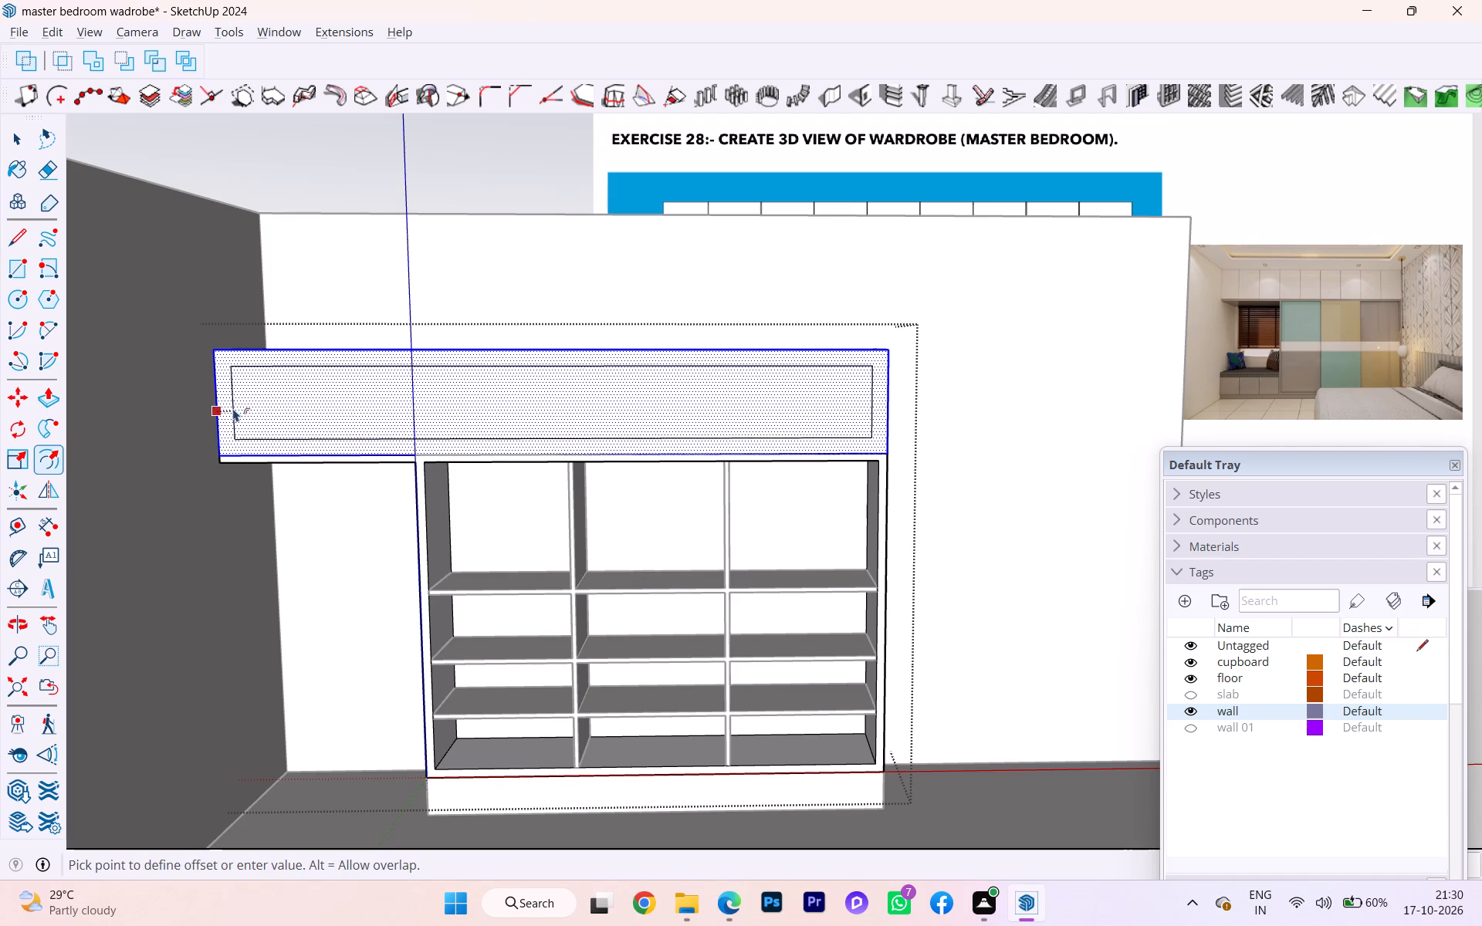
key("1")
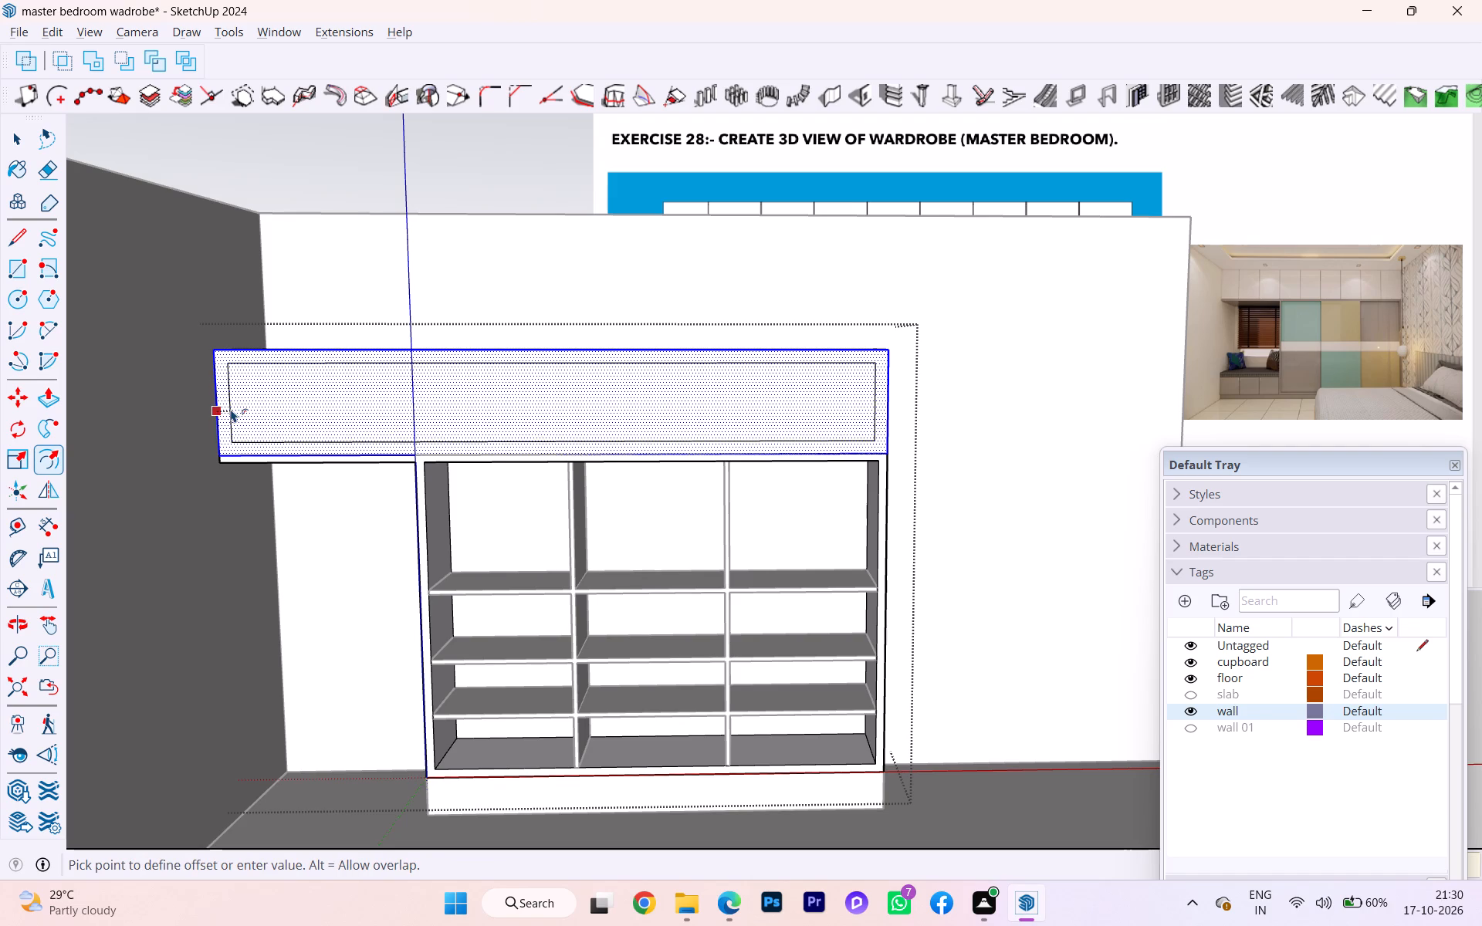
key("Return")
key("space")
Push/Pull the loft's inner front face 22 inward to hollow out the loft box.
left_click(401, 395)
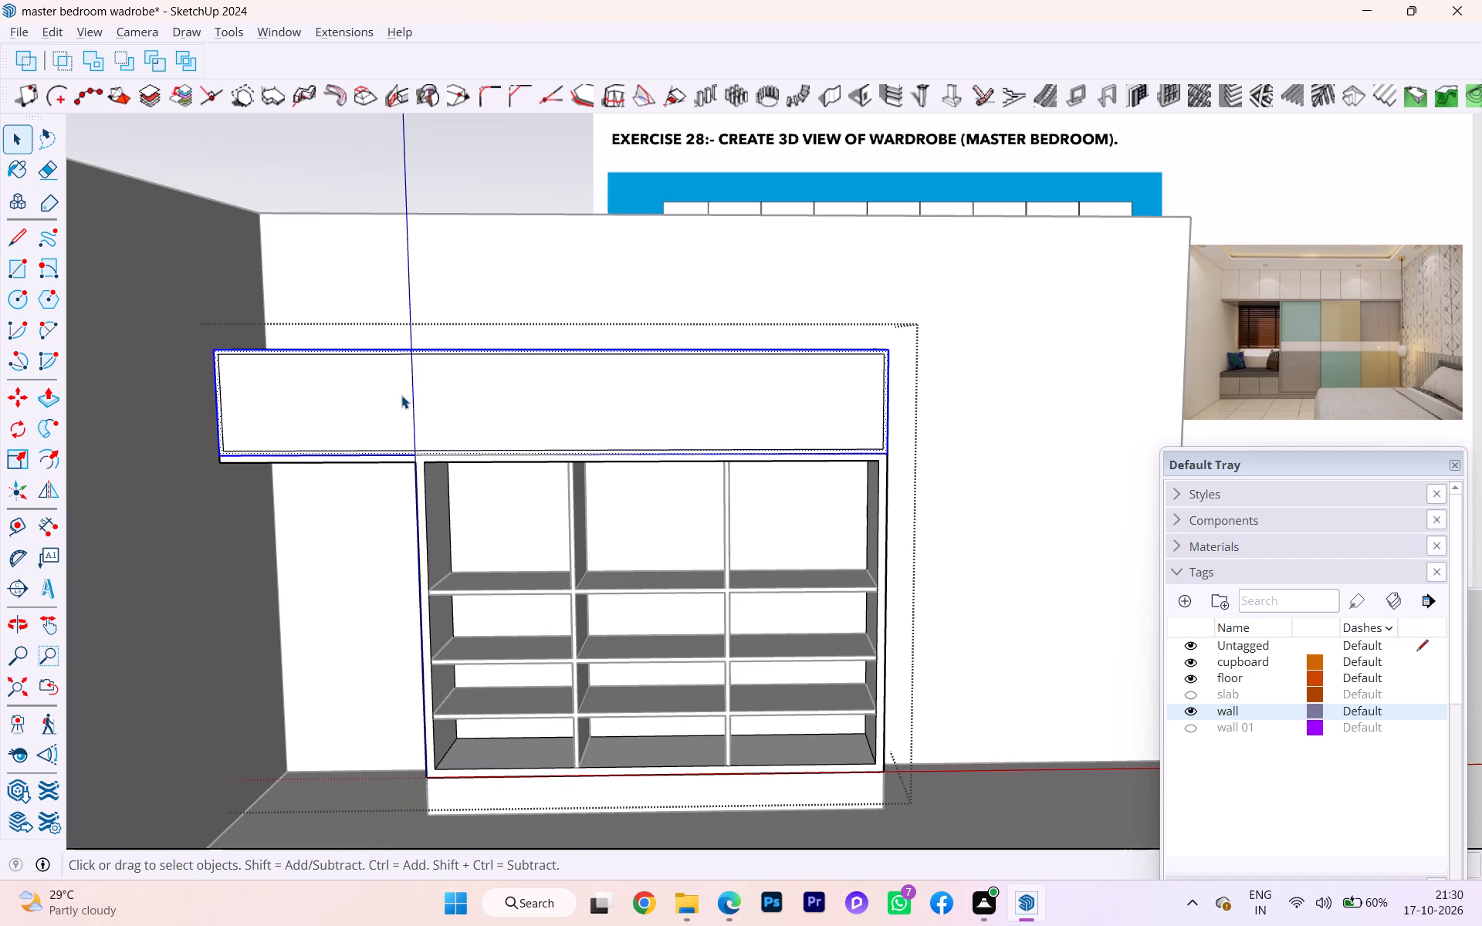
key("p")
left_click(402, 395)
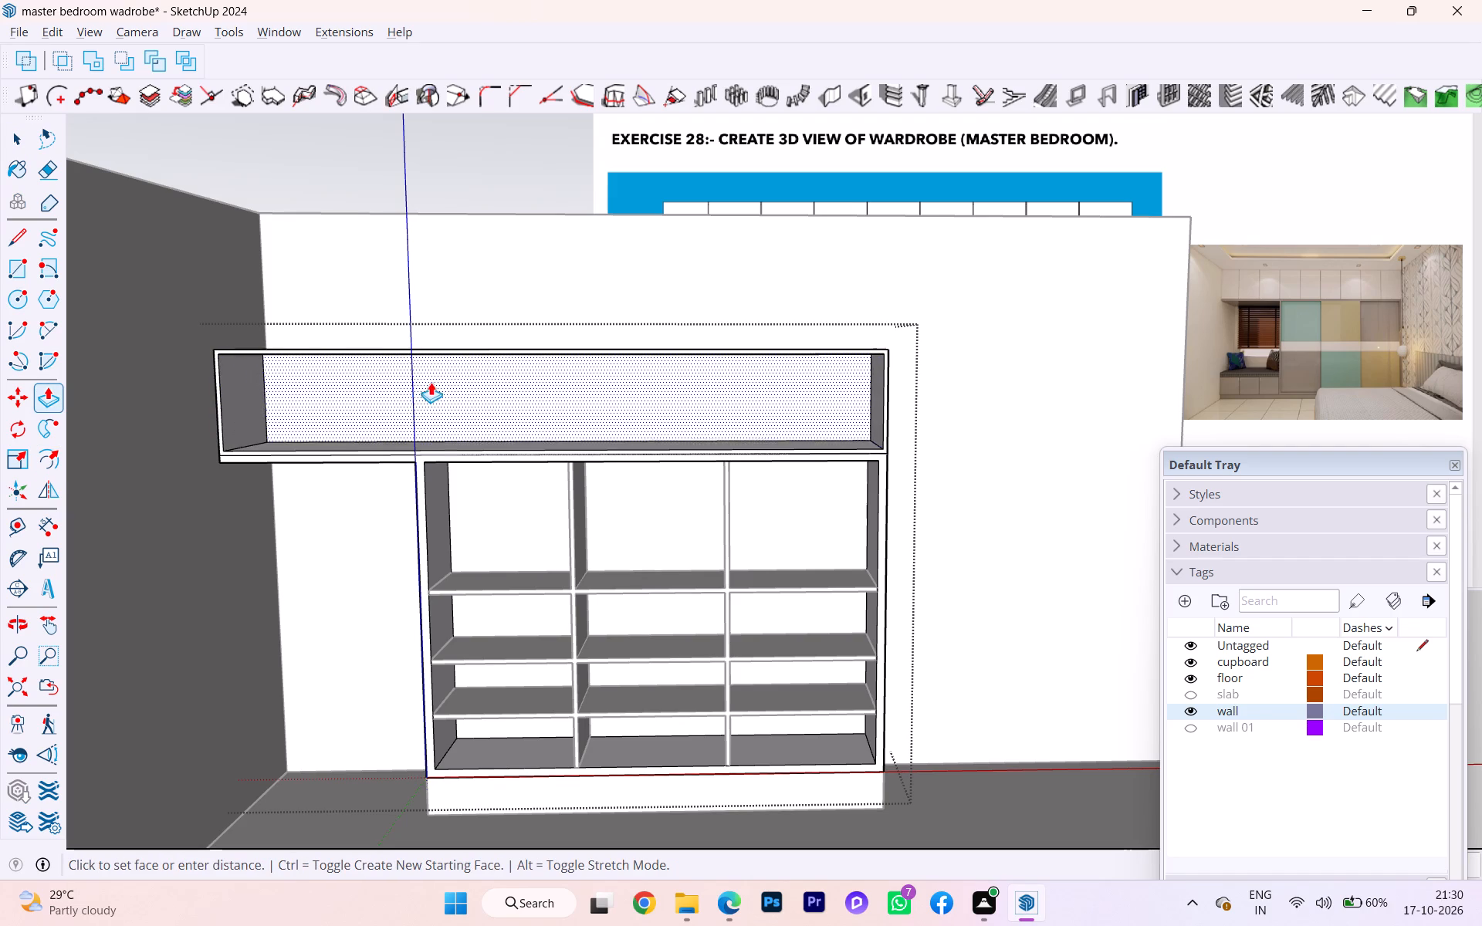
type("22")
key("Return")
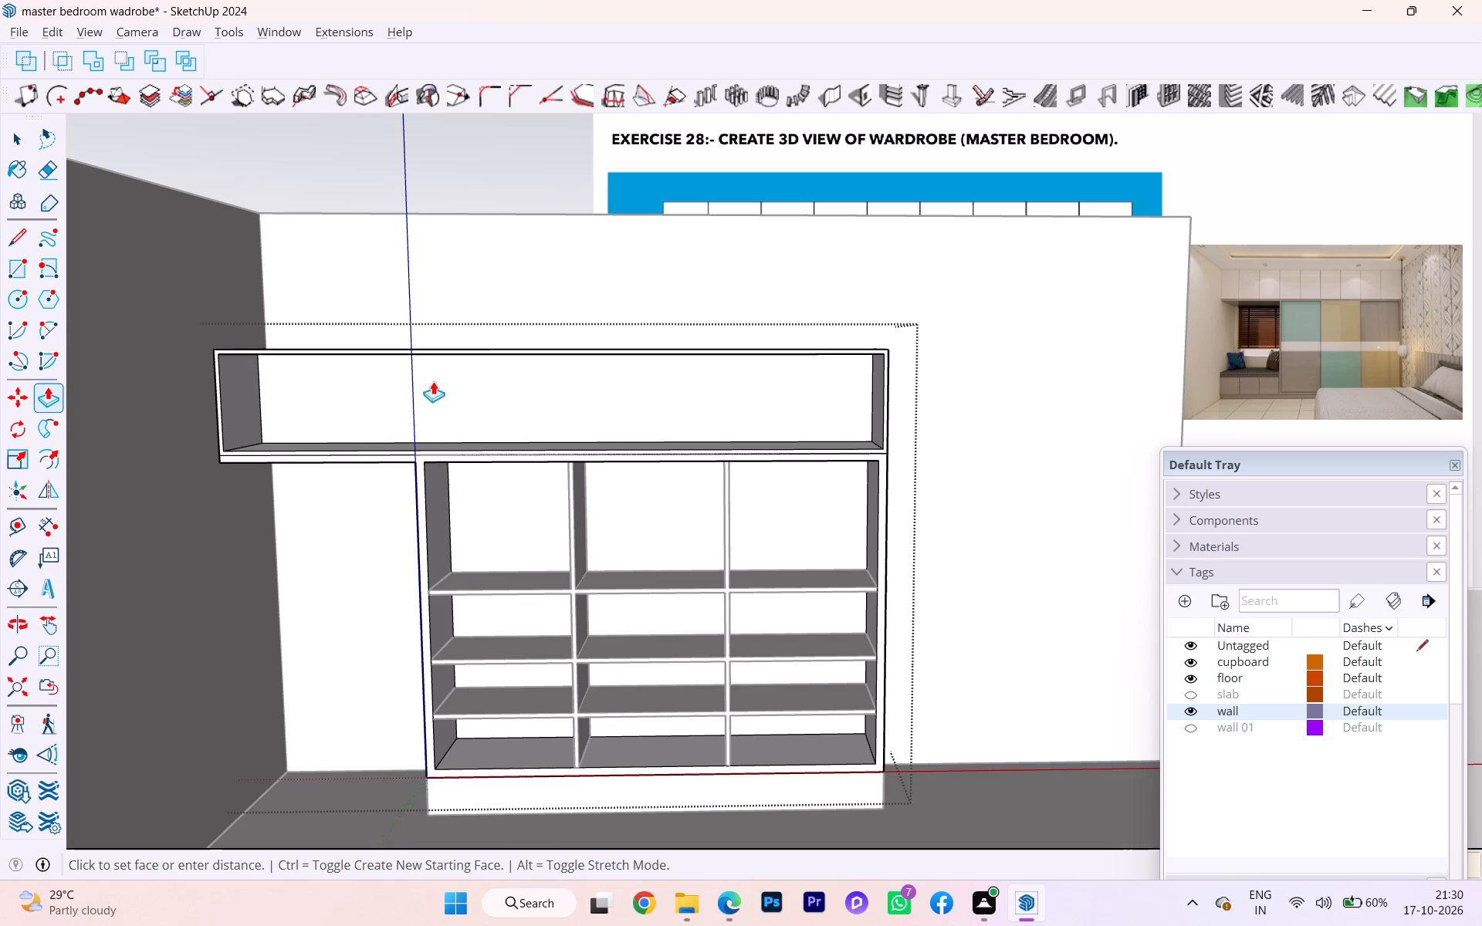
key("space")
Examine the hollowed loft above the wardrobe carcass from an angle.
scroll(437, 388, "down", 5)
scroll(482, 424, "up", 1)
scroll(491, 428, "down", 1)
middle_click_drag(491, 428, 239, 492)
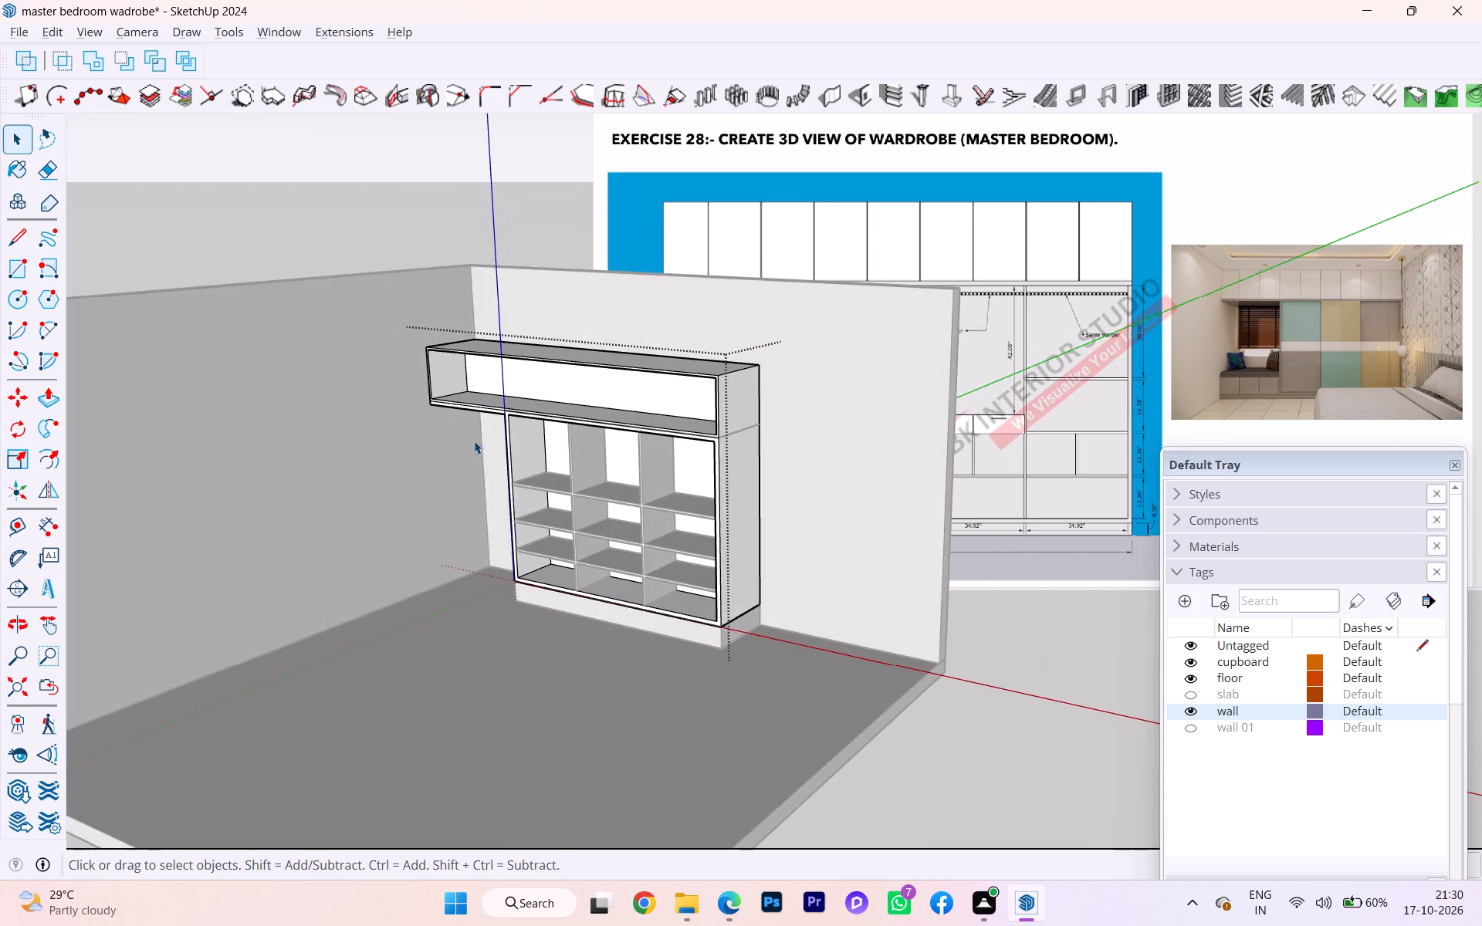
scroll(791, 495, "up", 3)
scroll(791, 496, "down", 1)
scroll(793, 497, "up", 4)
scroll(695, 408, "down", 3)
scroll(693, 408, "up", 1)
scroll(693, 408, "down", 1)
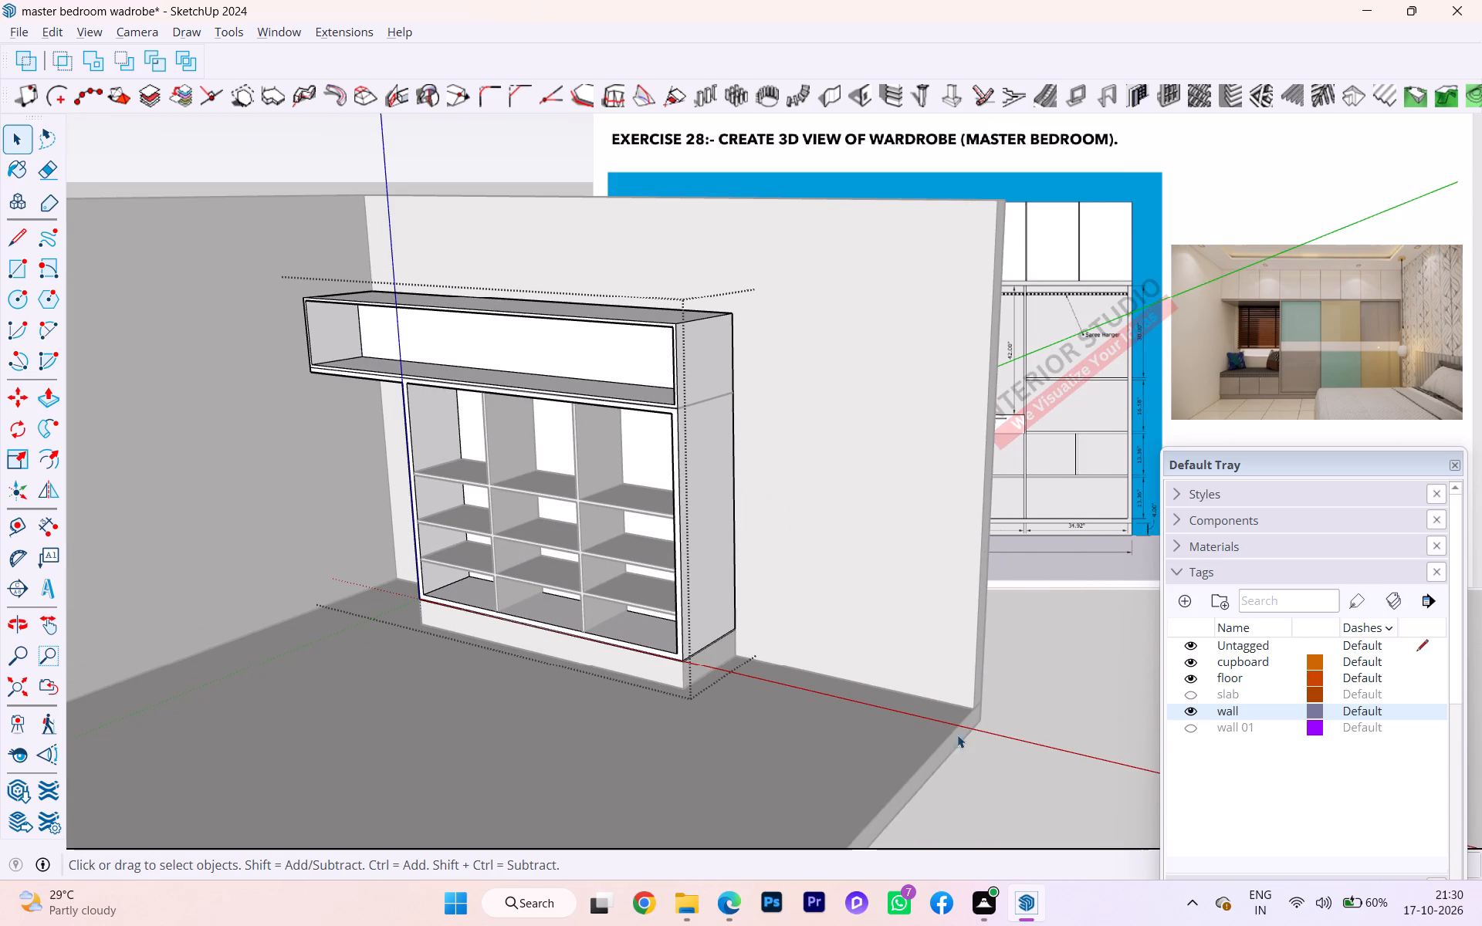
left_click(983, 772)
middle_click_drag(628, 431, 726, 417)
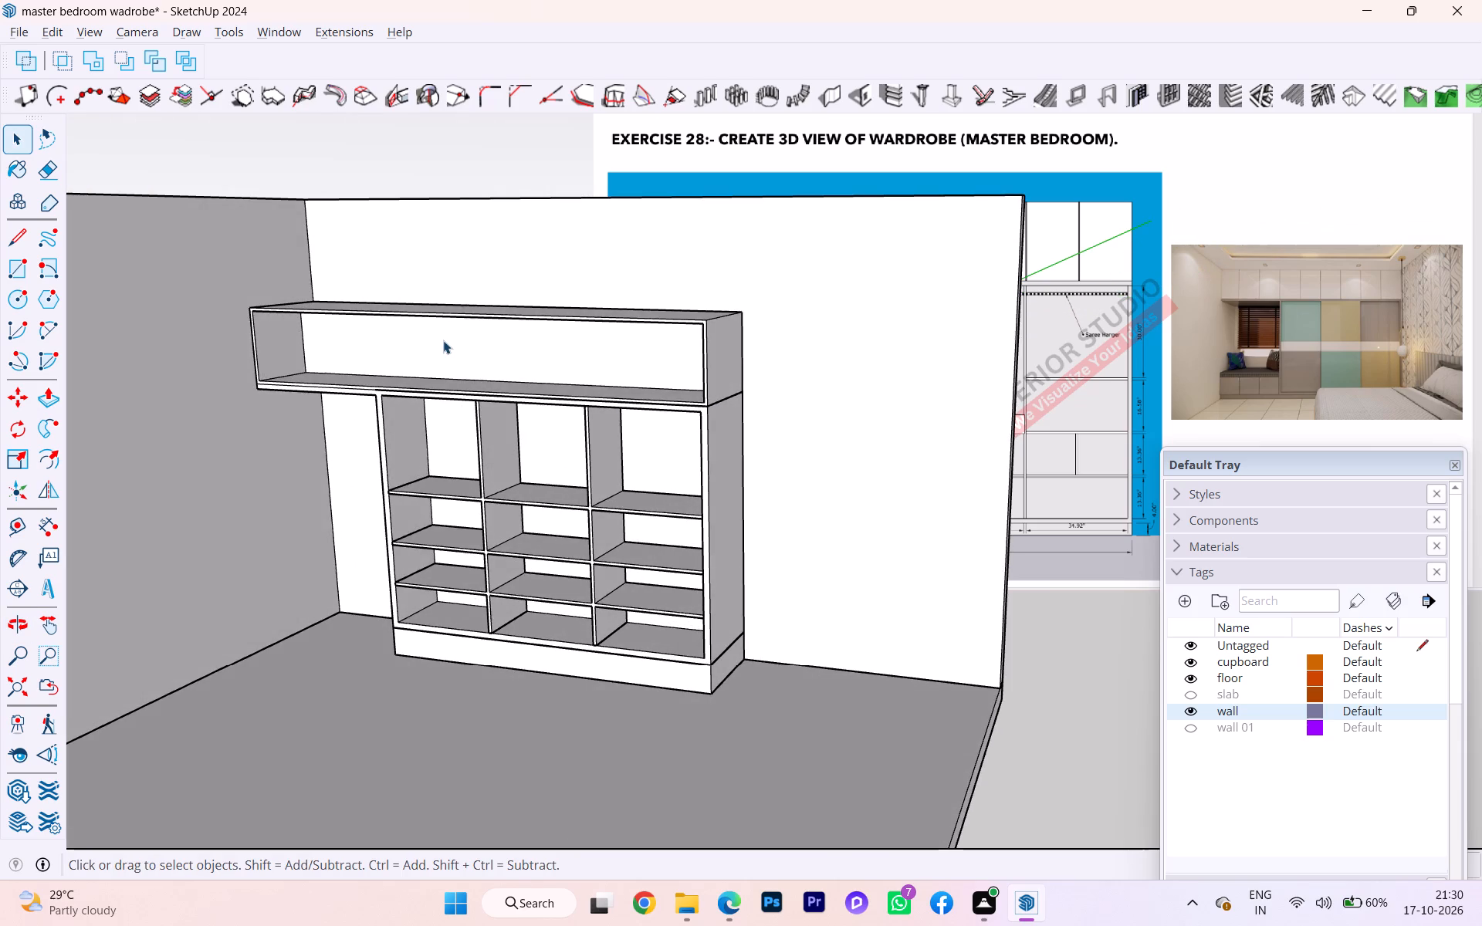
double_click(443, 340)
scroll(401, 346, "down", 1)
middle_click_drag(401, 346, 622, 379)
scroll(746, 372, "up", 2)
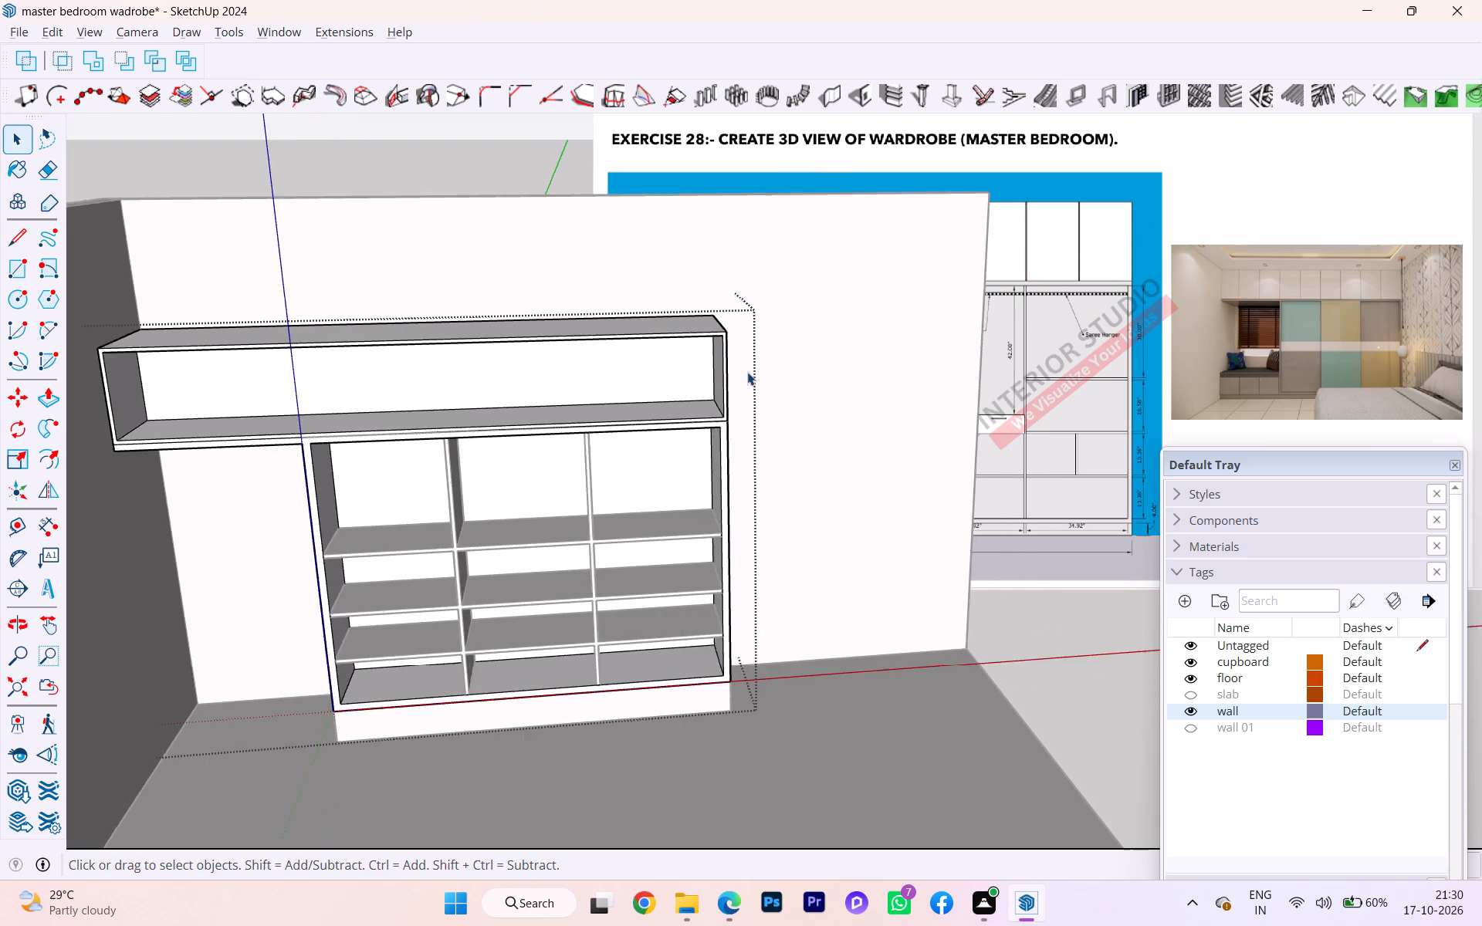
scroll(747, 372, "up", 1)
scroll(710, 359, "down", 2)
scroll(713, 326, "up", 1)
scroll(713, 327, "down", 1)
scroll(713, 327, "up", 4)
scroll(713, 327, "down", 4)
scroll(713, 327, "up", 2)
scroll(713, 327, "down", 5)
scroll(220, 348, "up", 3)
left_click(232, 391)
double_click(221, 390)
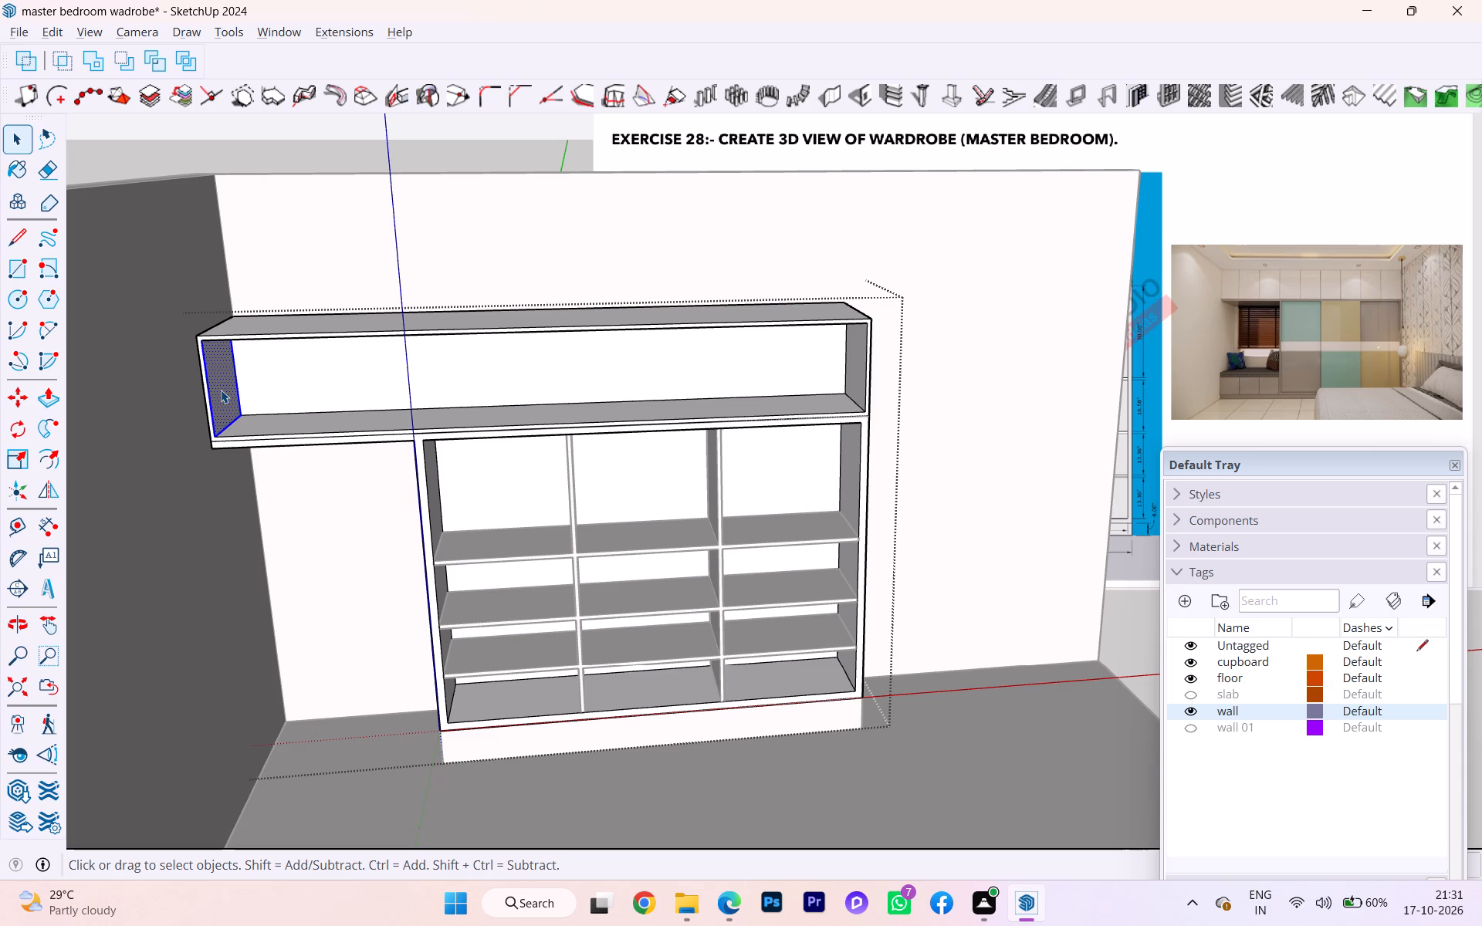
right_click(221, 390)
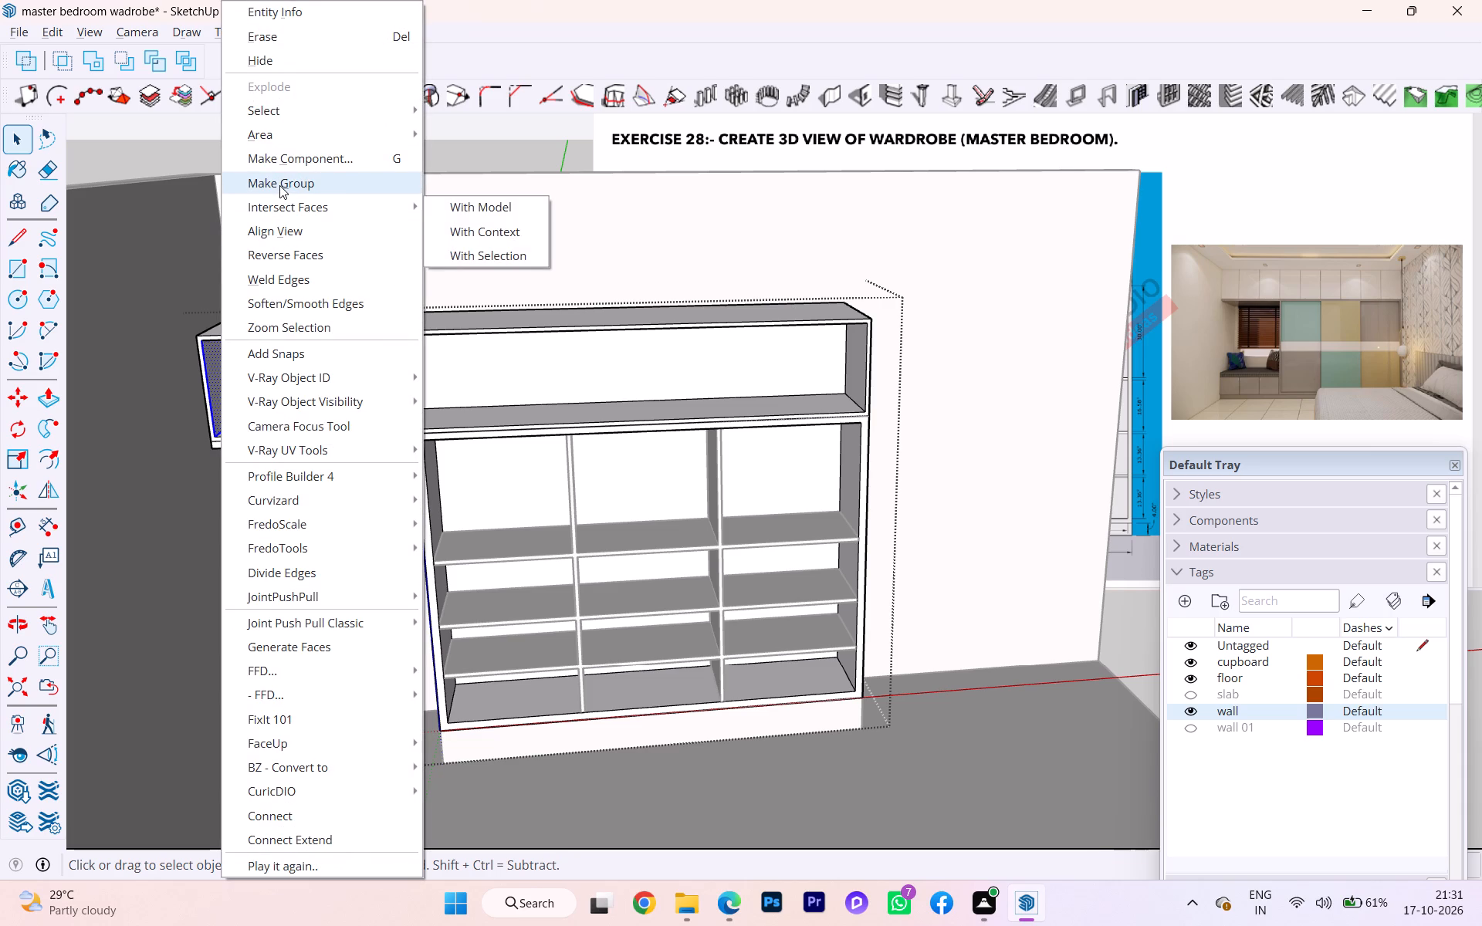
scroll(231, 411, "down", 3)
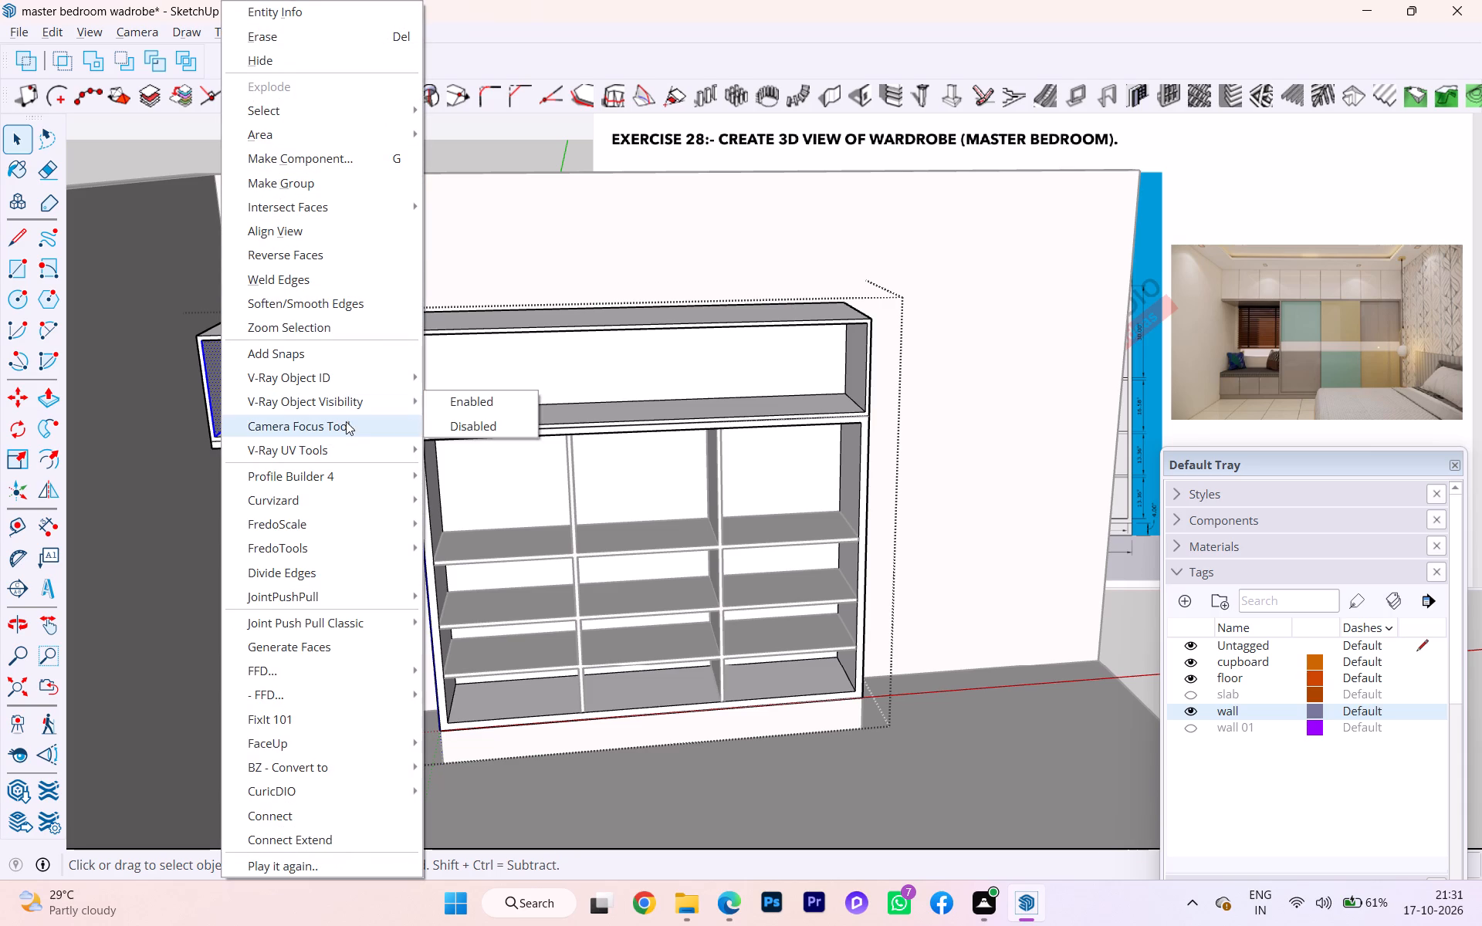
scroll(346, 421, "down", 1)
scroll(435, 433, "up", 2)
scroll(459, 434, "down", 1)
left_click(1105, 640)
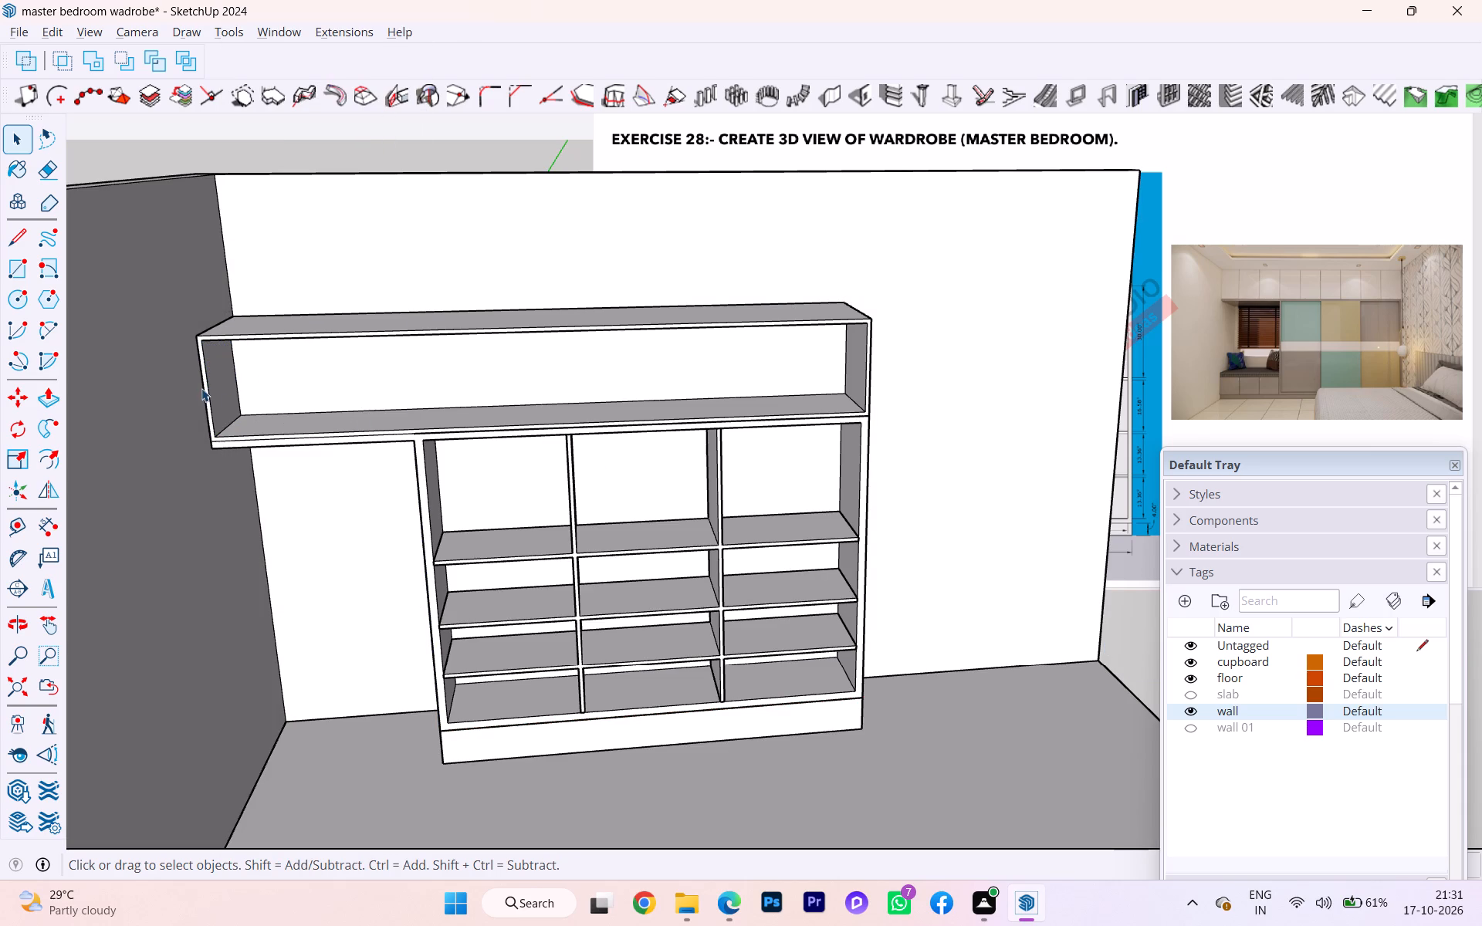
Copy the inner side face at the loft's overhanging end and paste it in place outside the wardrobe group.
double_click(211, 378)
triple_click(212, 378)
left_click(212, 378)
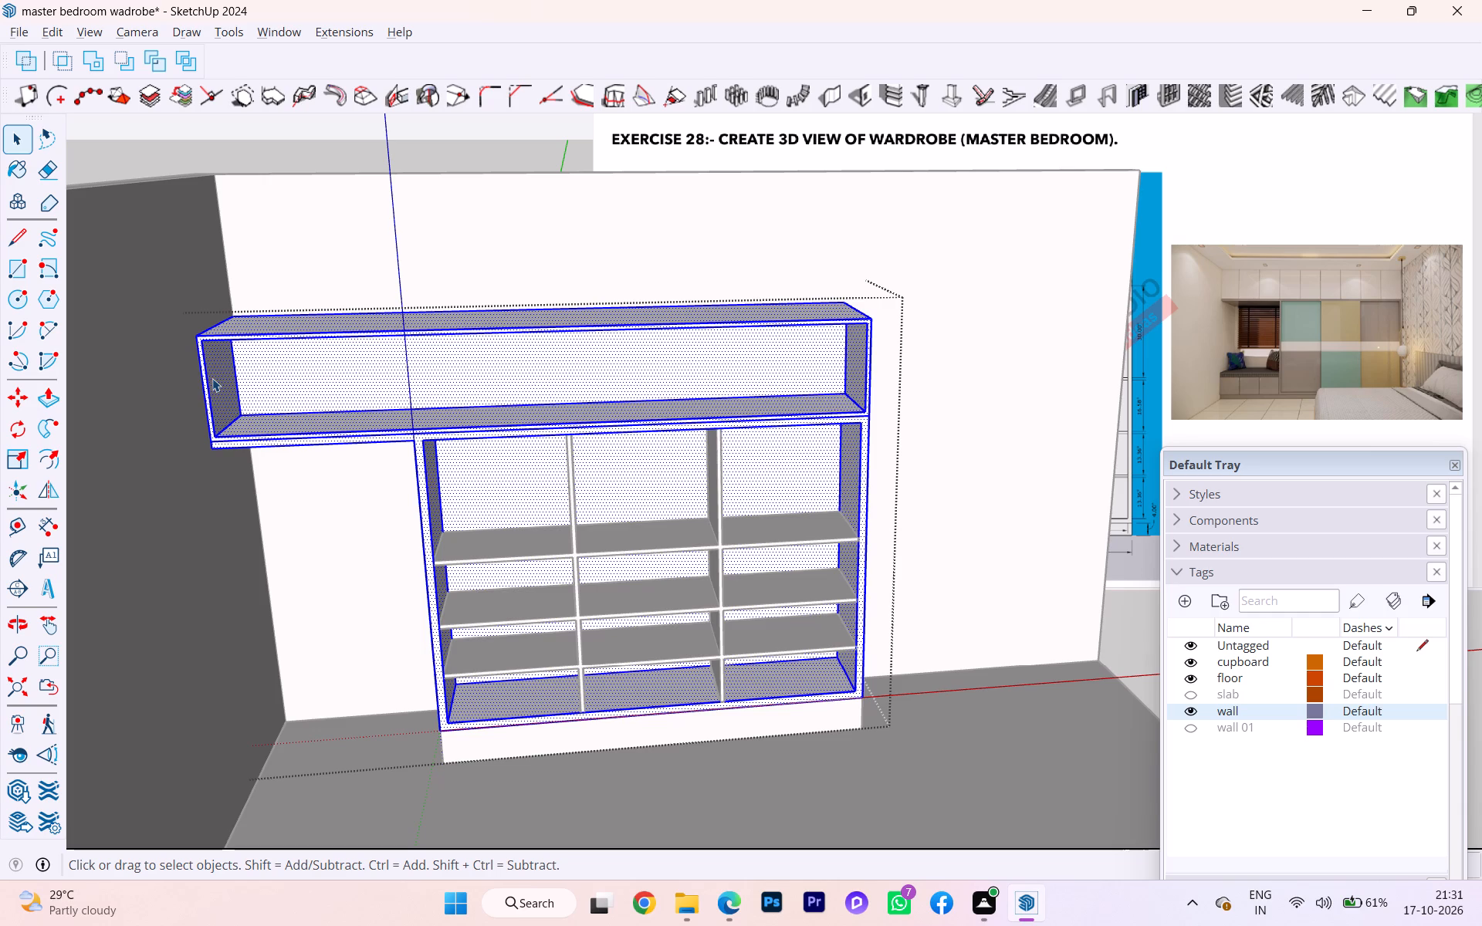
double_click(218, 375)
key("ctrl+c")
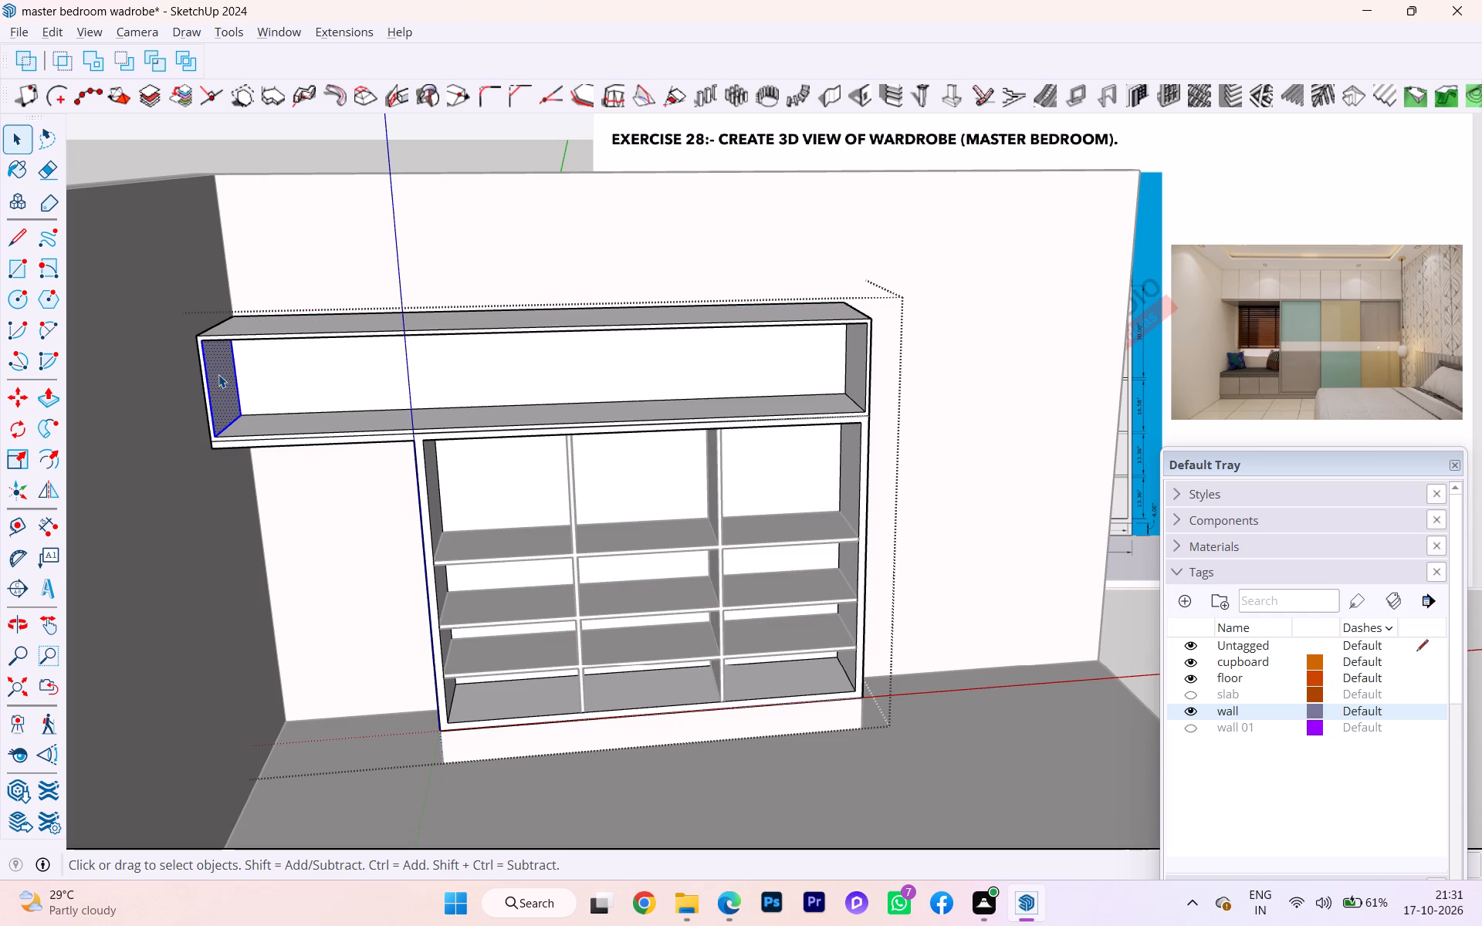
scroll(222, 397, "down", 4)
scroll(671, 539, "down", 3)
left_click(911, 596)
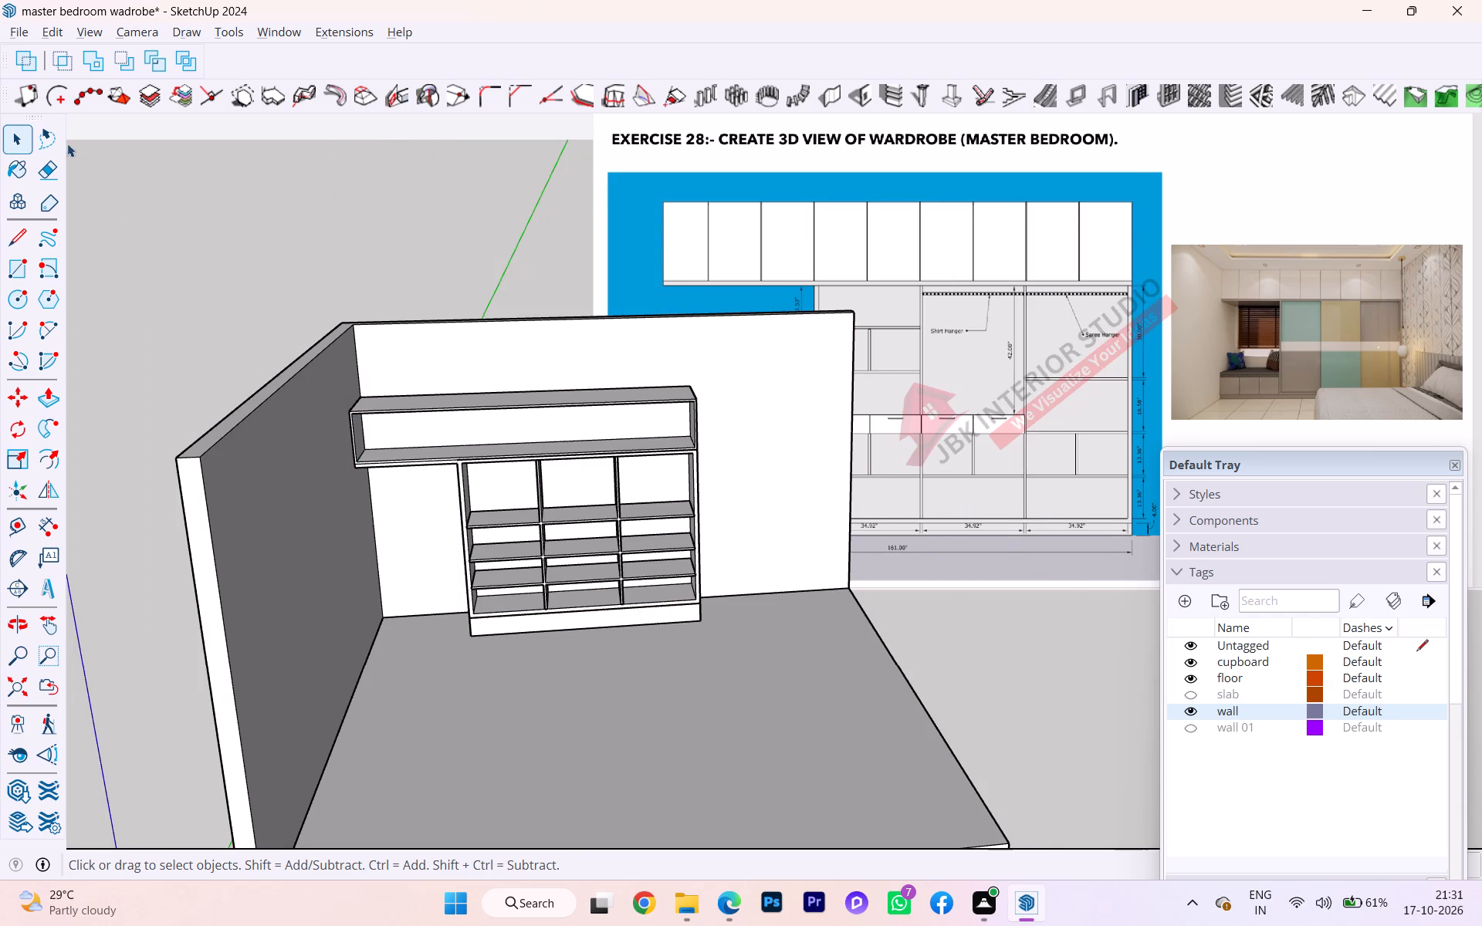
left_click(46, 30)
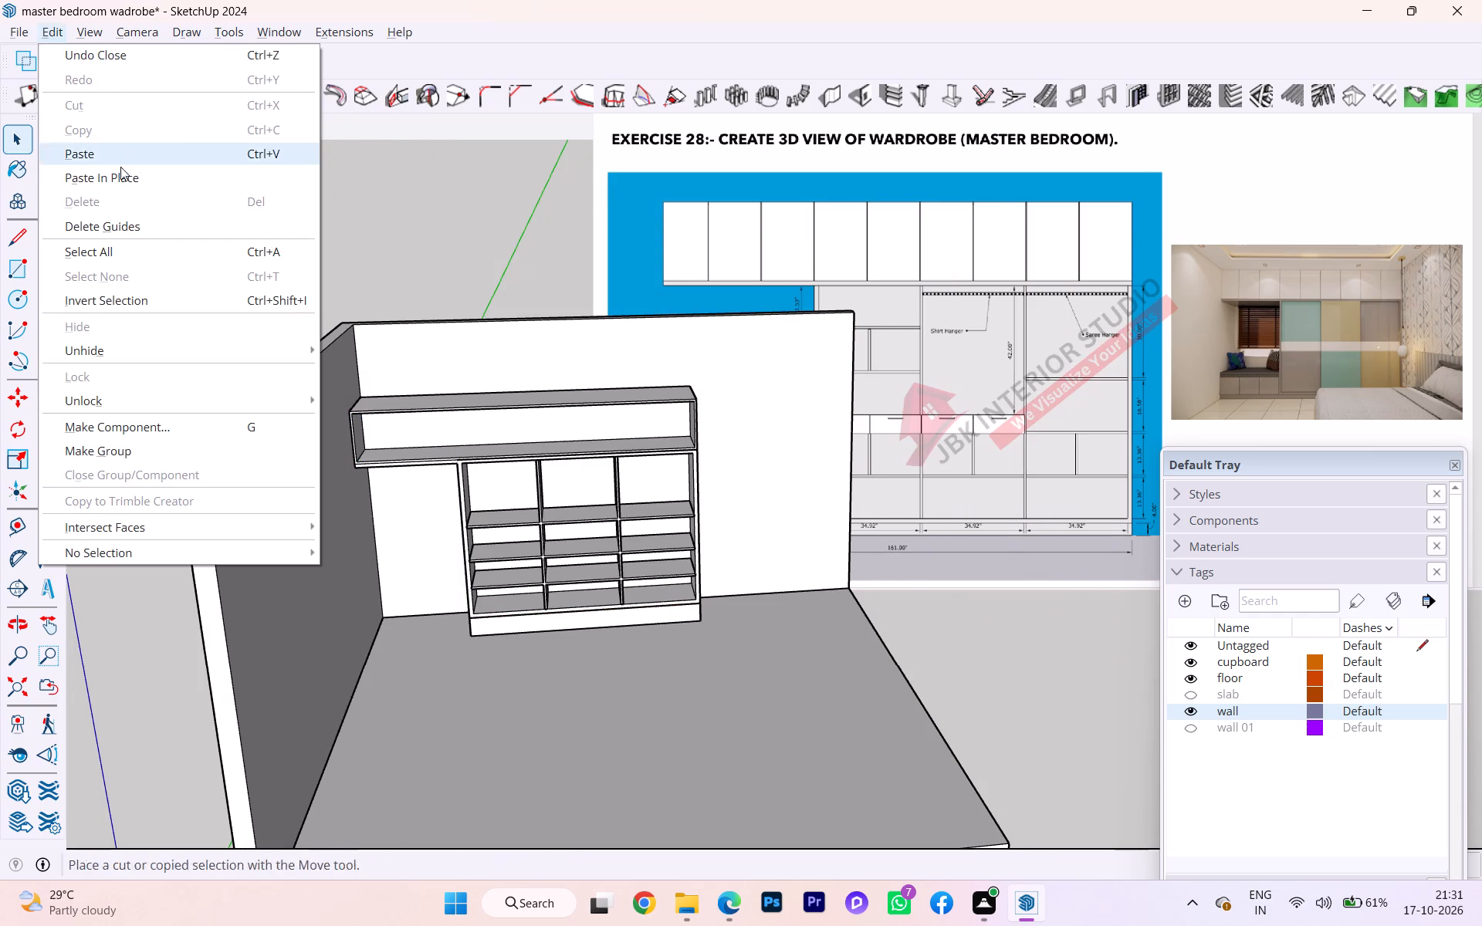
left_click(123, 184)
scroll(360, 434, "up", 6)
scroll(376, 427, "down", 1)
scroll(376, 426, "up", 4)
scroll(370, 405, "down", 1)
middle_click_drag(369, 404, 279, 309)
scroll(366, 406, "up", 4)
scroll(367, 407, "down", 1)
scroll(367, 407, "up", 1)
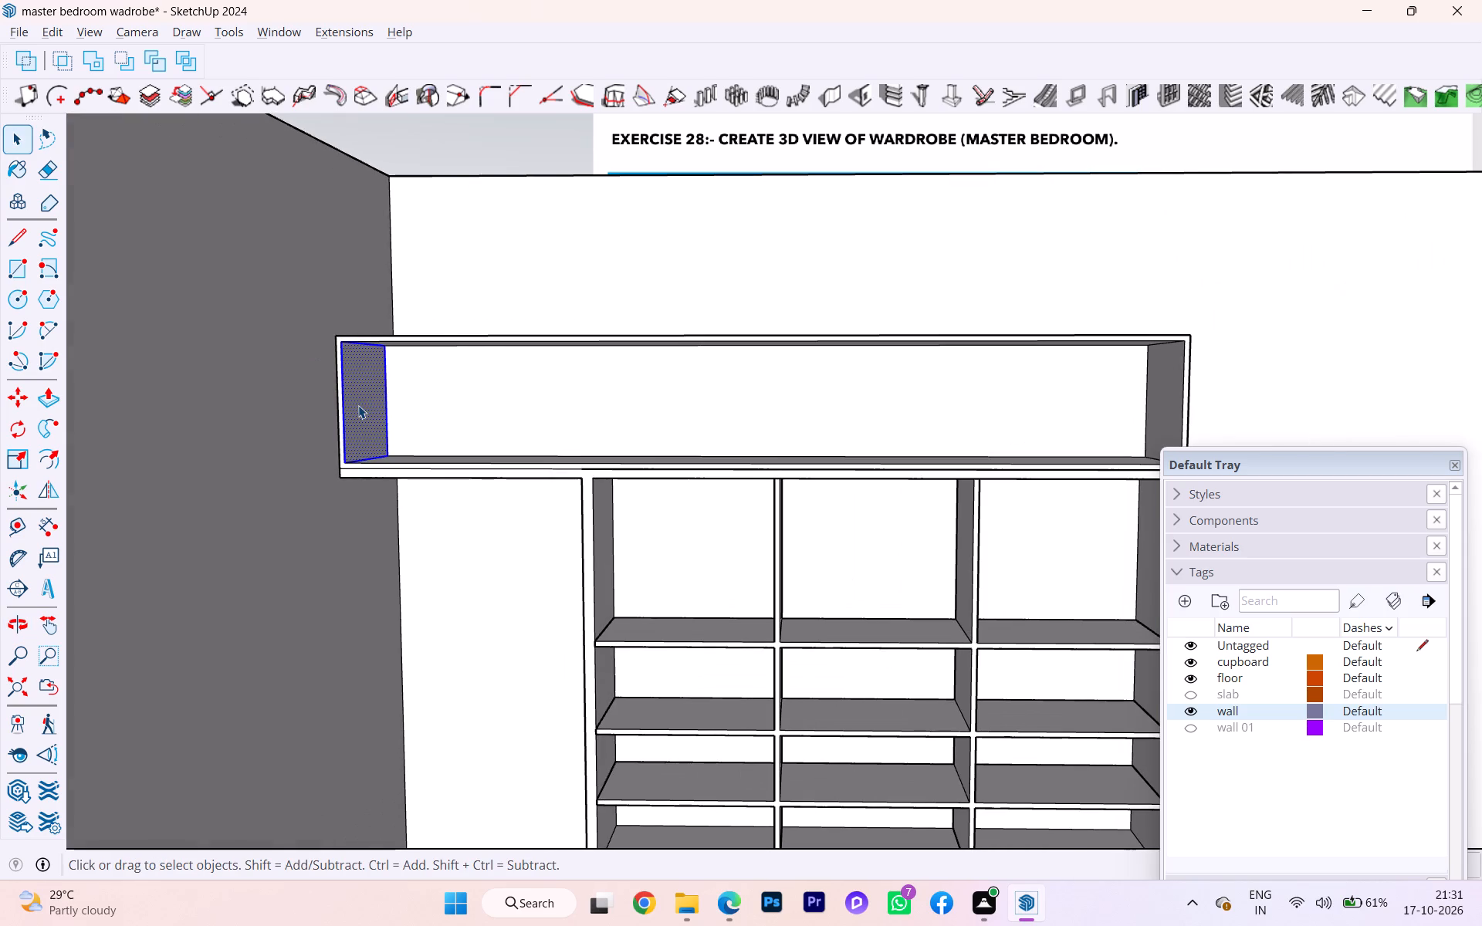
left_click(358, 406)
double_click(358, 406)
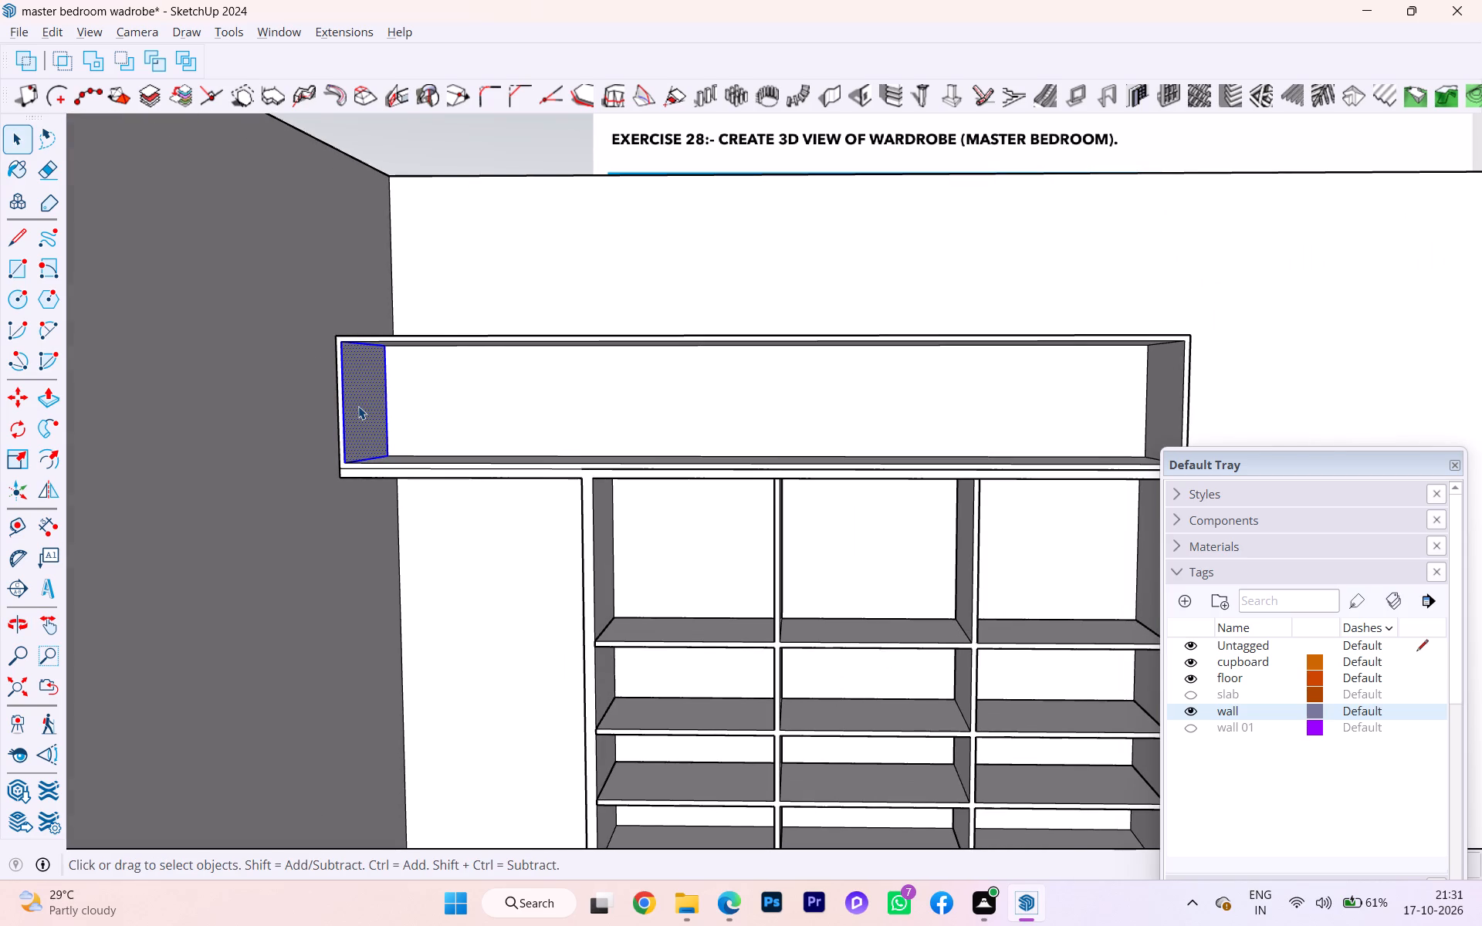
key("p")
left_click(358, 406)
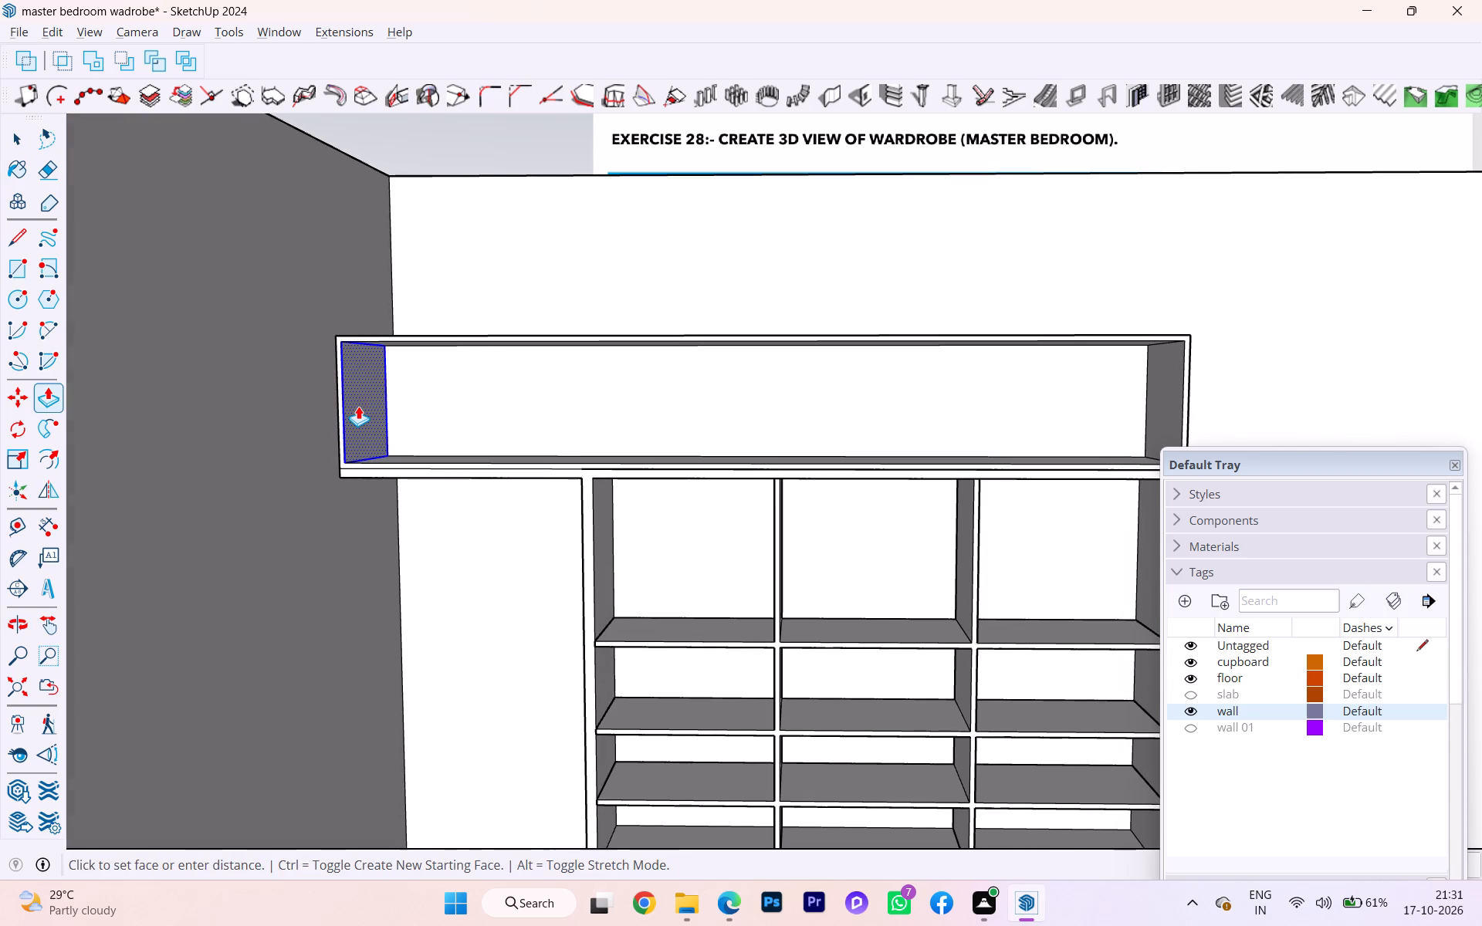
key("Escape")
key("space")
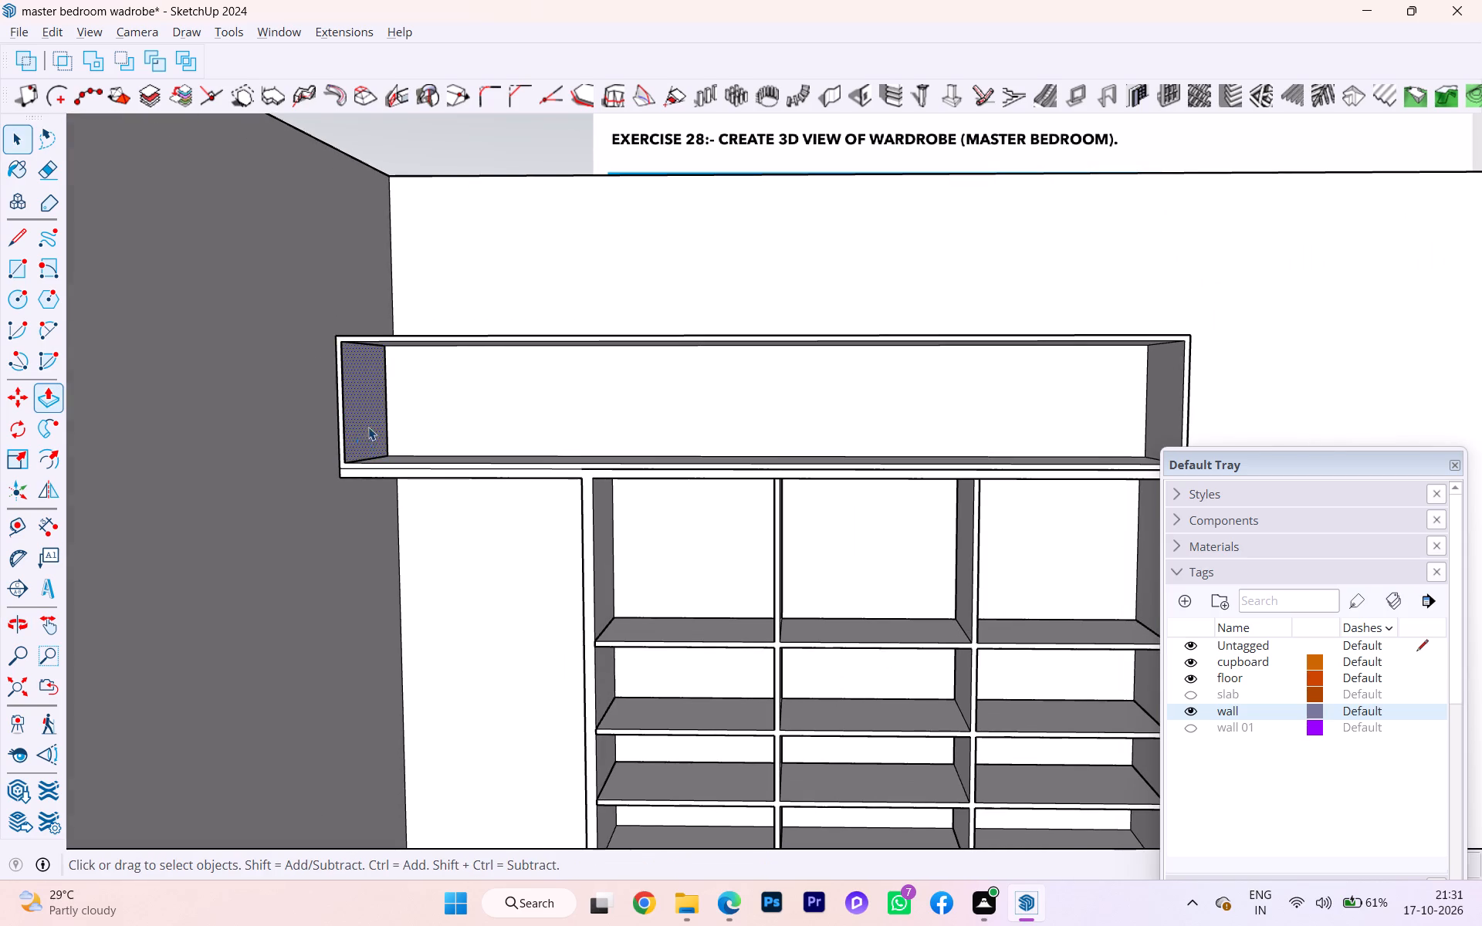
Make the pasted side face at the loft's overhanging end into a group.
double_click(366, 420)
right_click(366, 420)
left_click(448, 188)
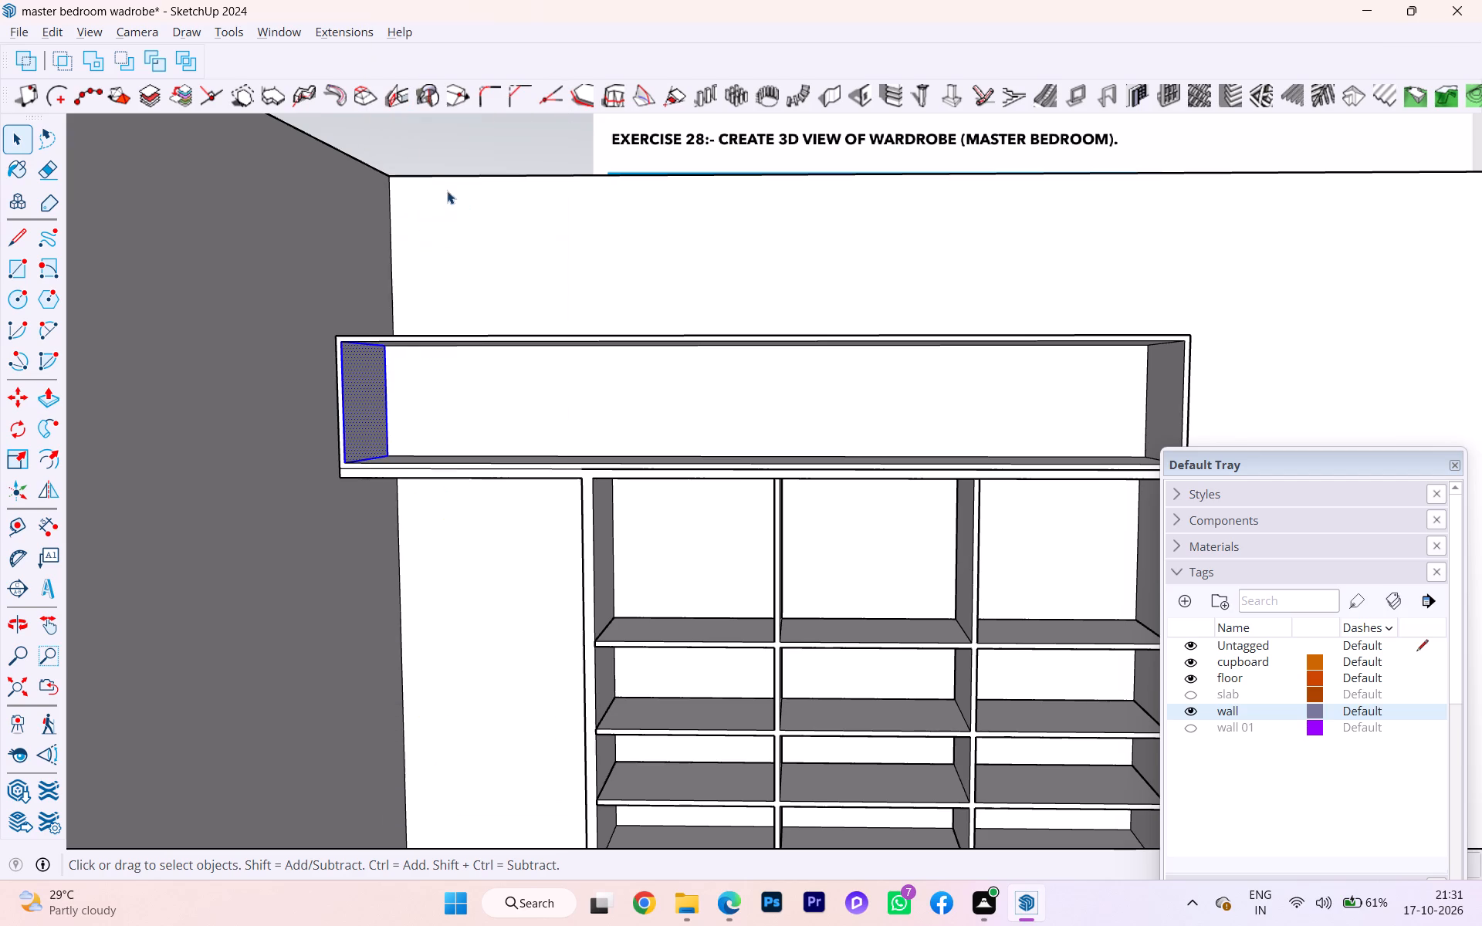
Push/Pull the face inside the new group by 1 to form a vertical panel, and close the group.
double_click(363, 396)
left_click(363, 396)
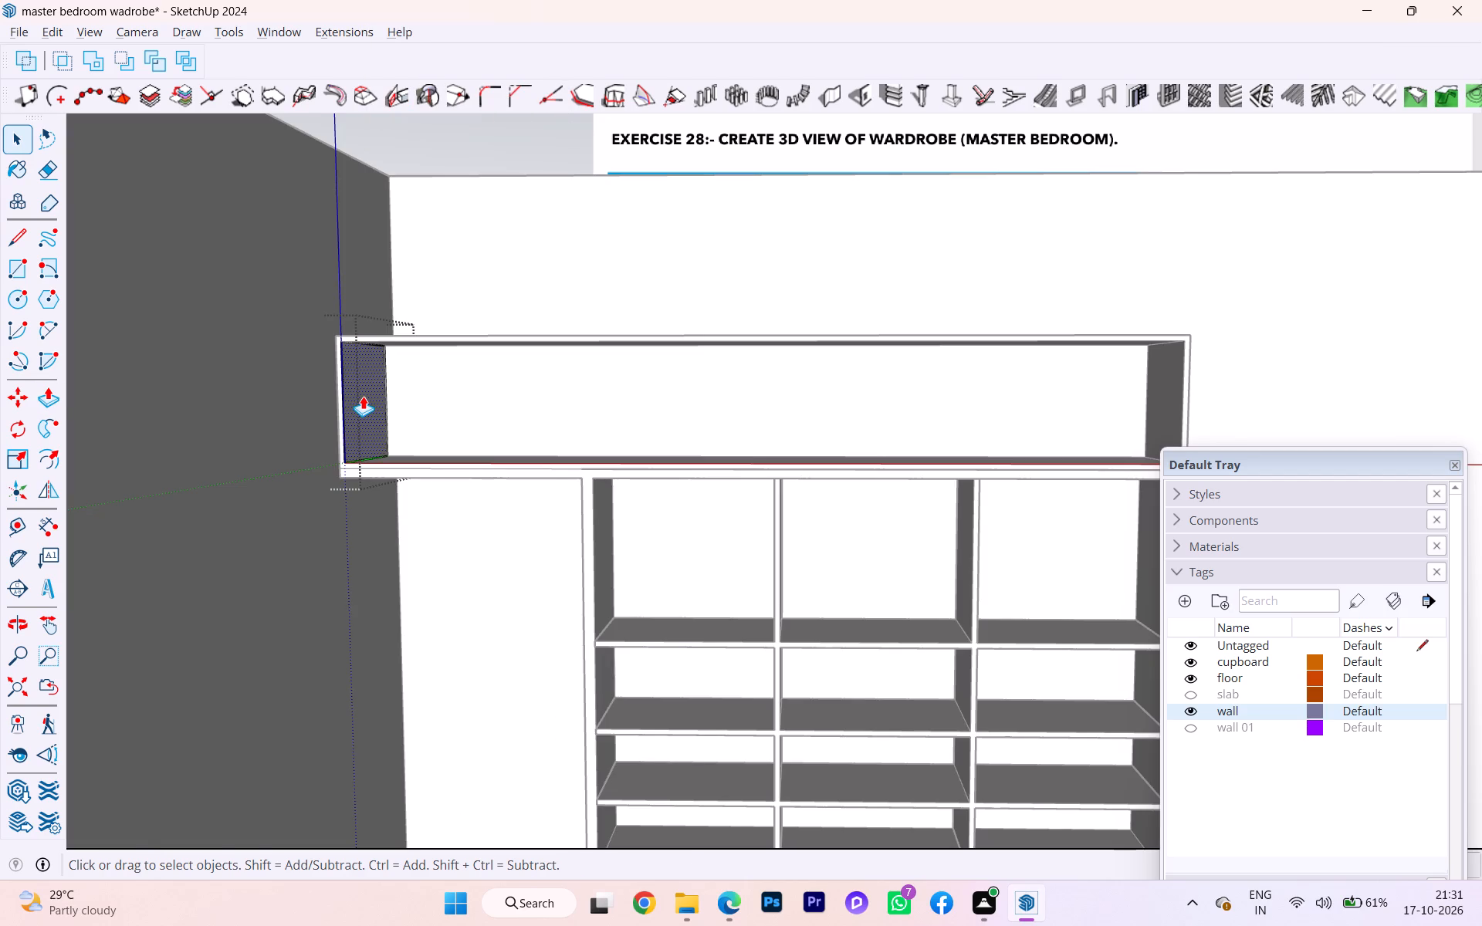
key("p")
left_click(363, 396)
key("1")
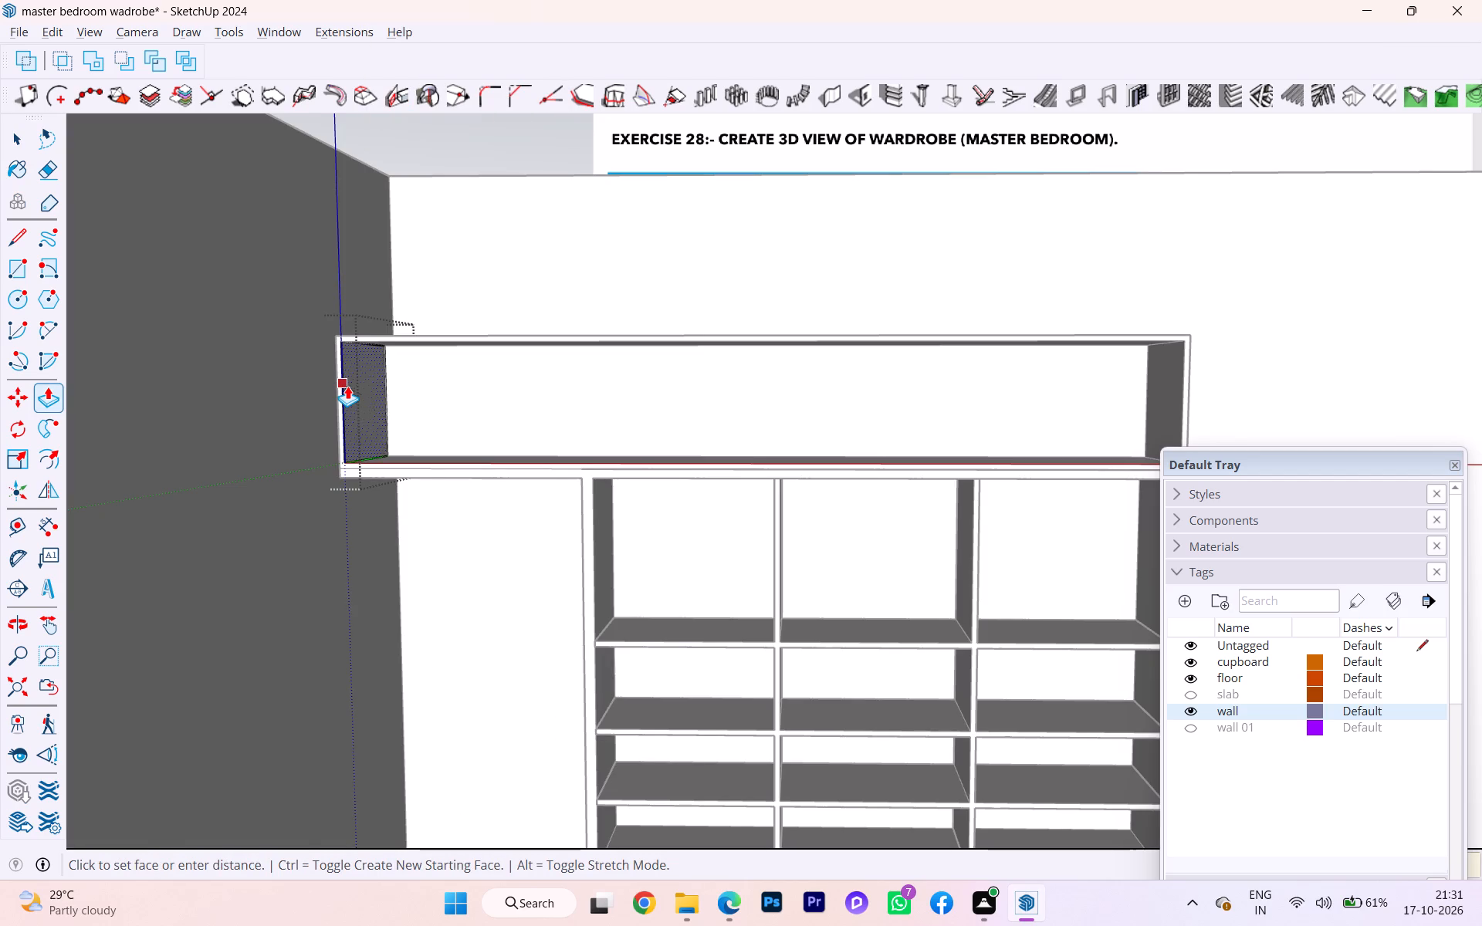
key("Return")
key("space")
left_click(404, 515)
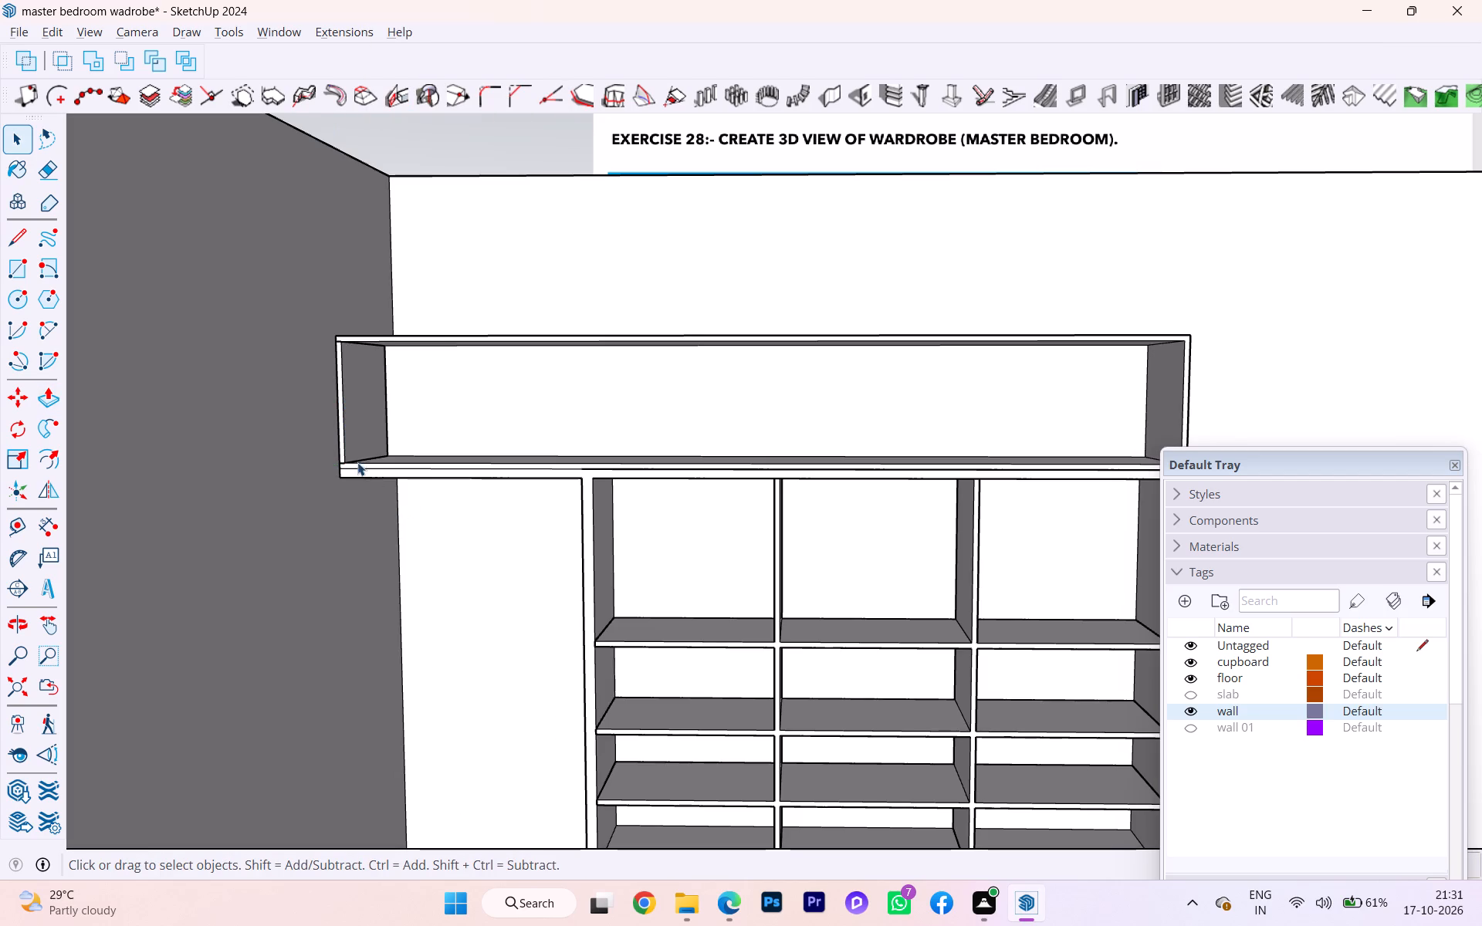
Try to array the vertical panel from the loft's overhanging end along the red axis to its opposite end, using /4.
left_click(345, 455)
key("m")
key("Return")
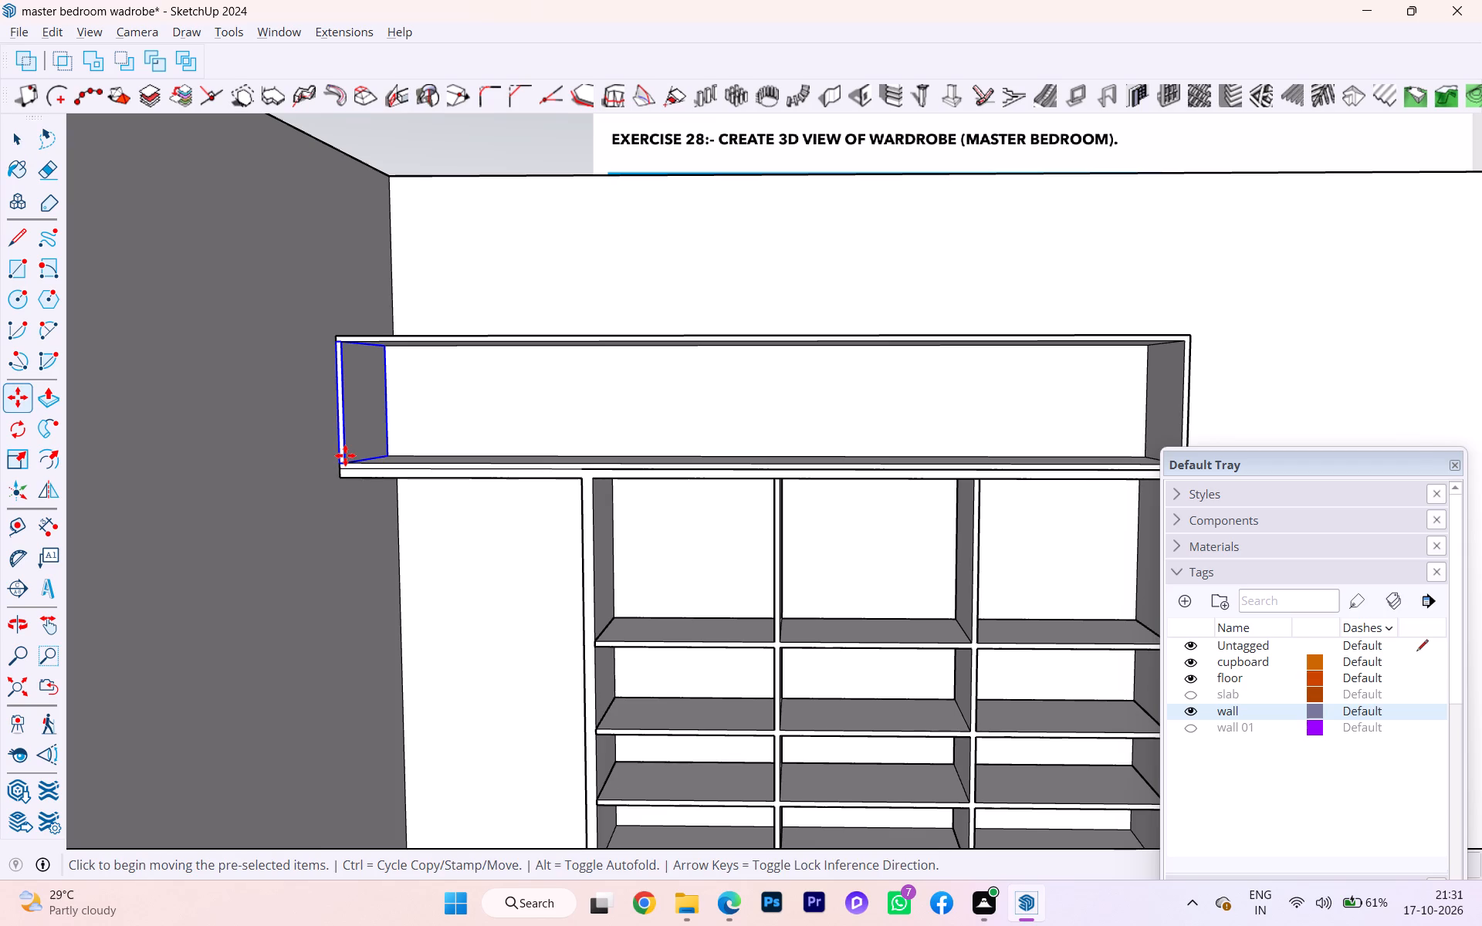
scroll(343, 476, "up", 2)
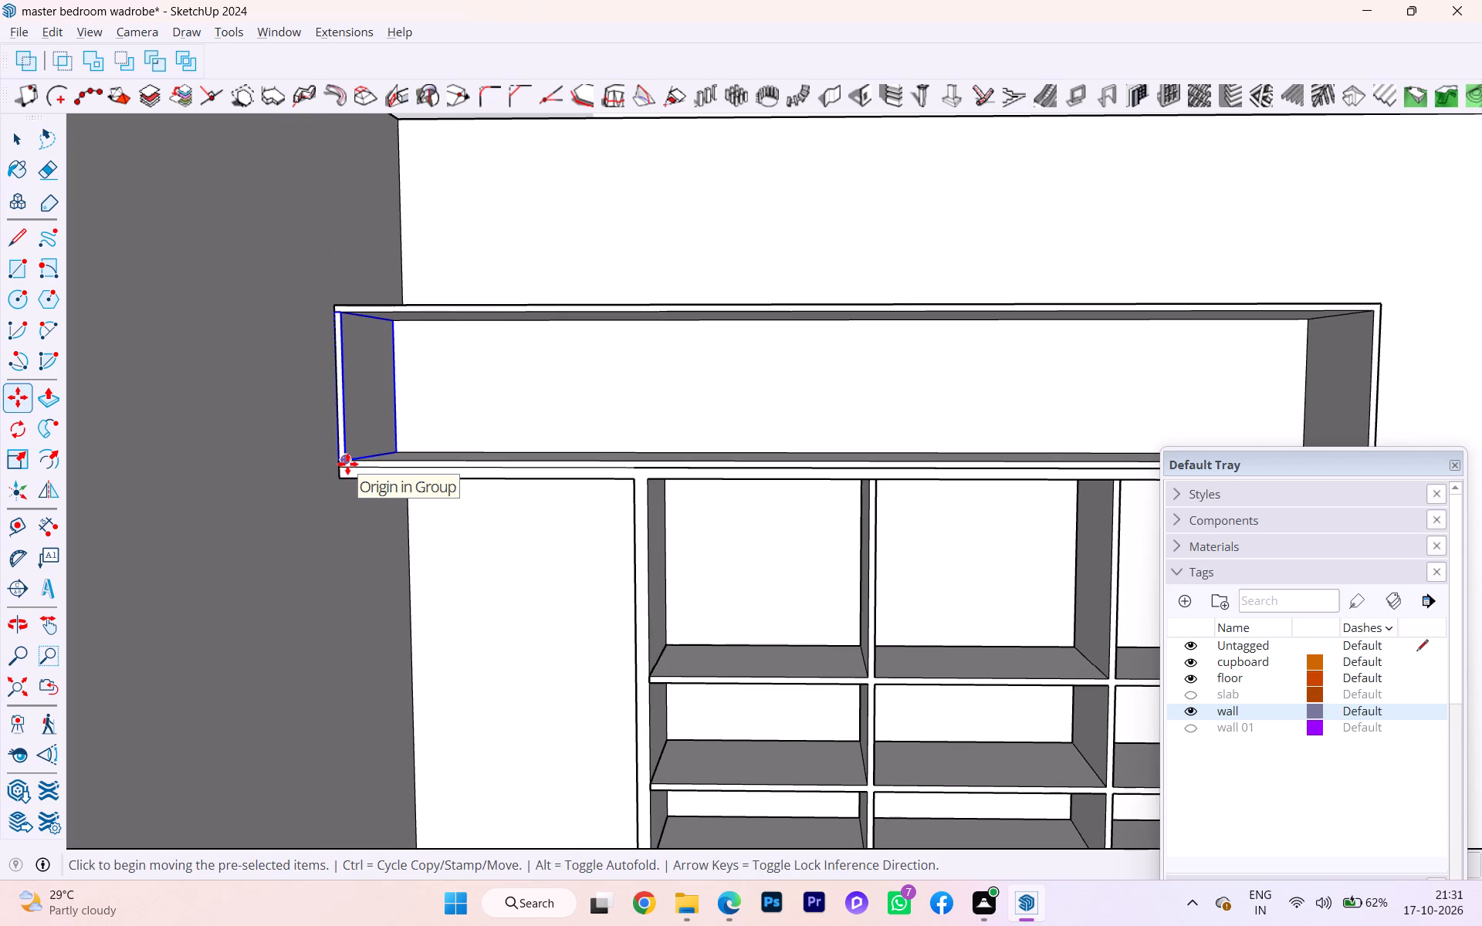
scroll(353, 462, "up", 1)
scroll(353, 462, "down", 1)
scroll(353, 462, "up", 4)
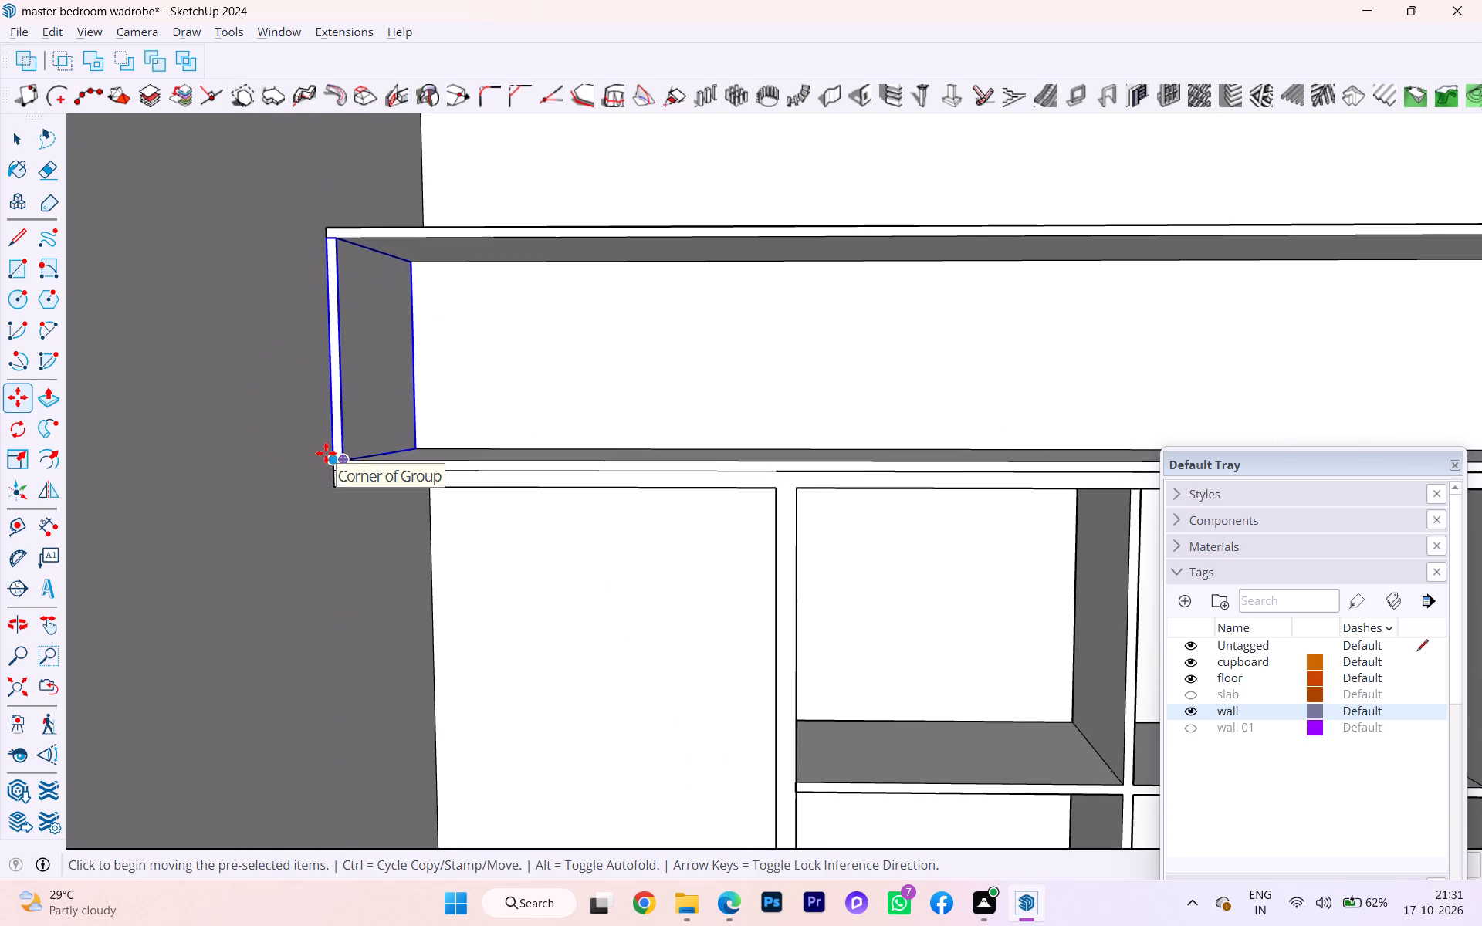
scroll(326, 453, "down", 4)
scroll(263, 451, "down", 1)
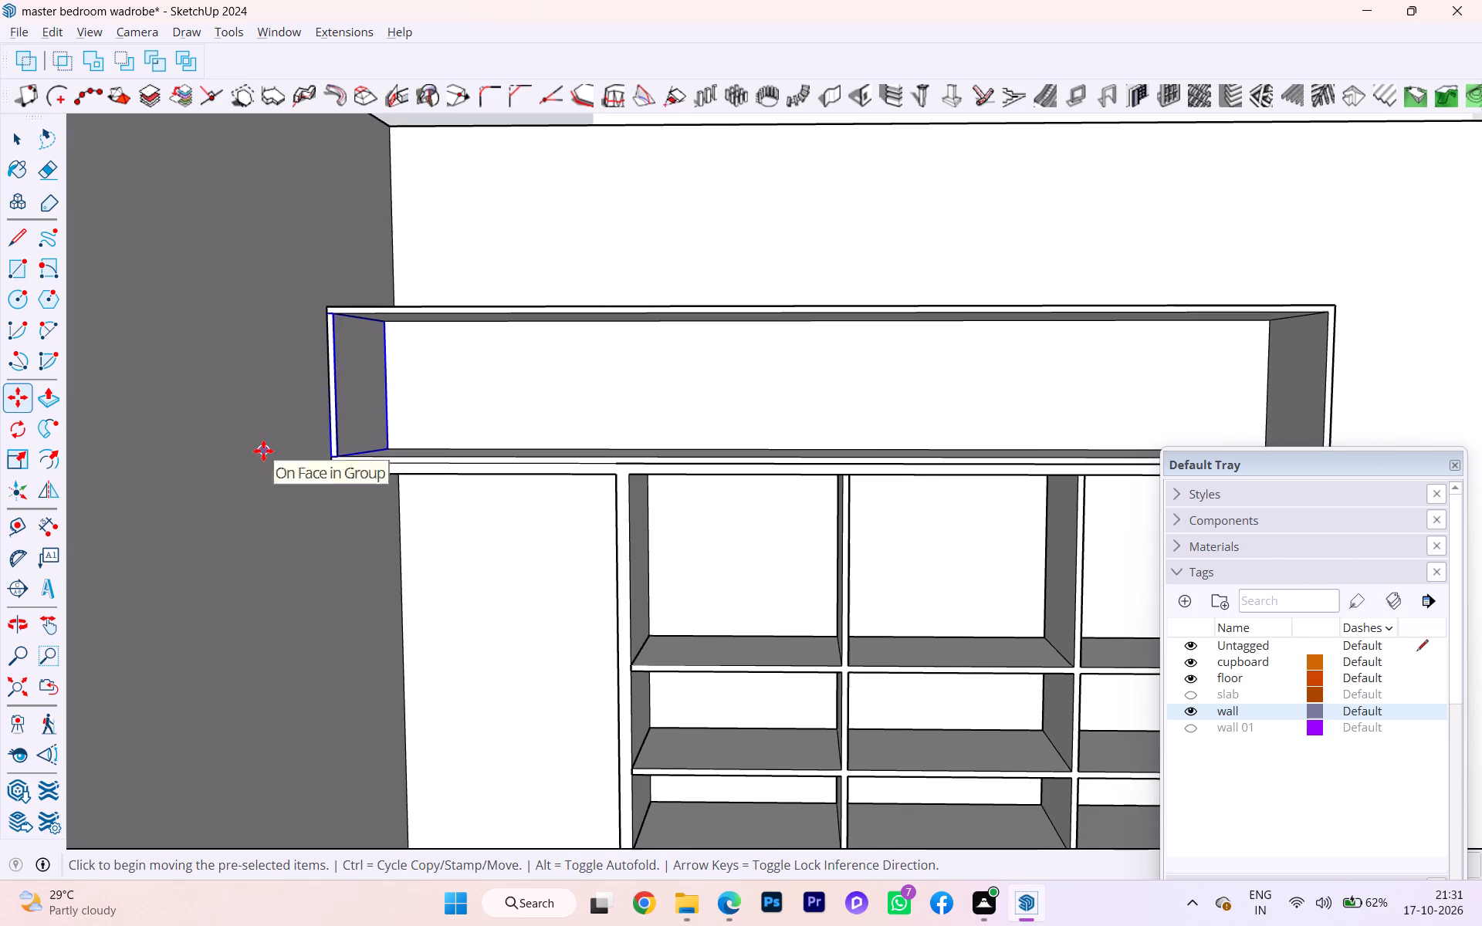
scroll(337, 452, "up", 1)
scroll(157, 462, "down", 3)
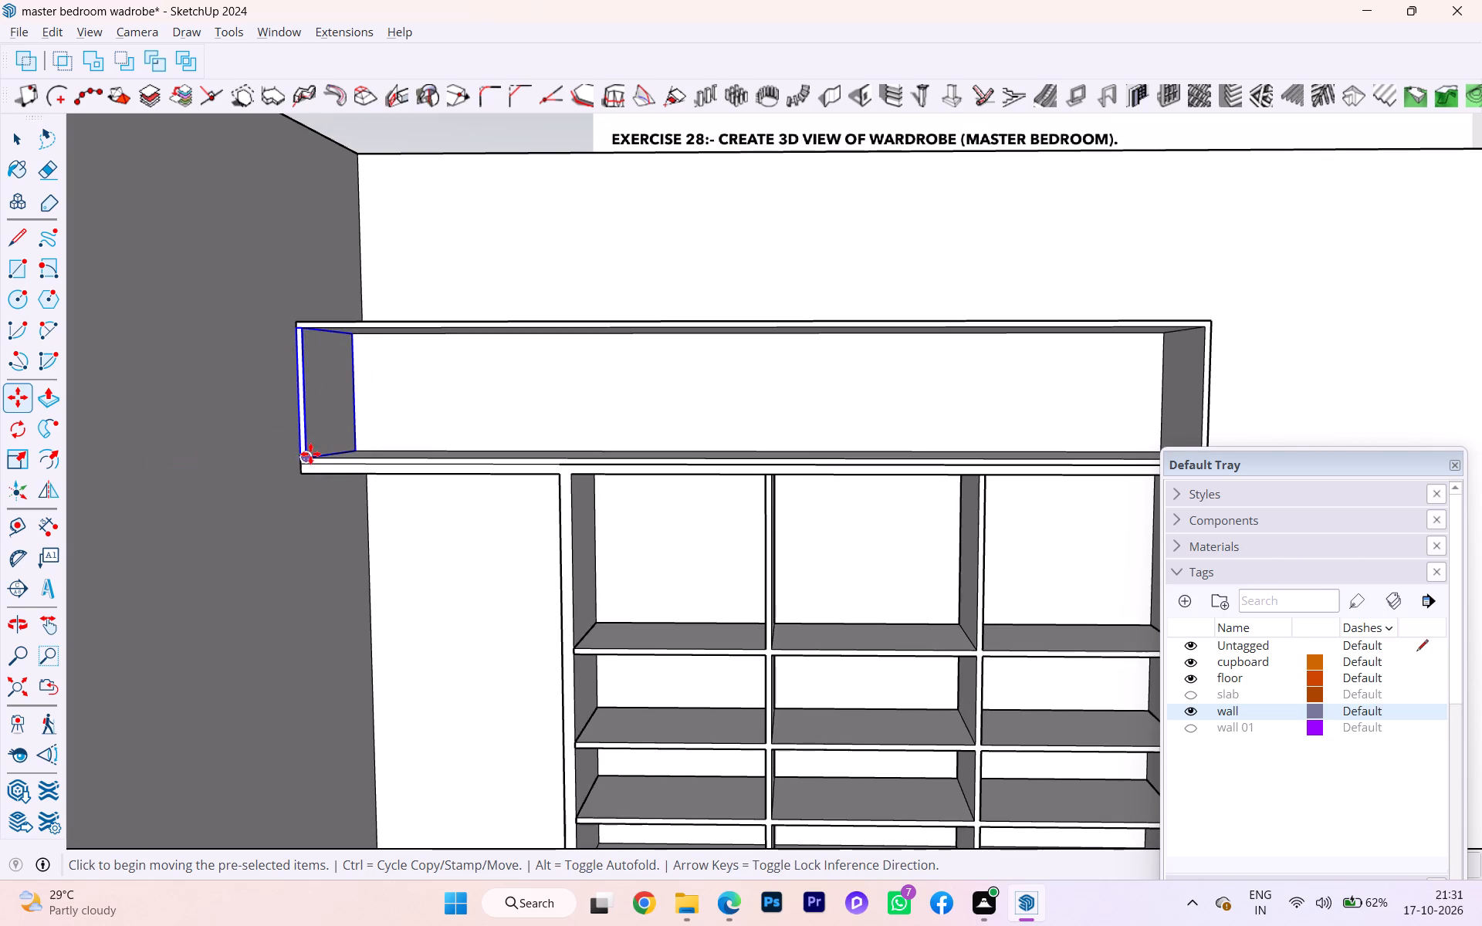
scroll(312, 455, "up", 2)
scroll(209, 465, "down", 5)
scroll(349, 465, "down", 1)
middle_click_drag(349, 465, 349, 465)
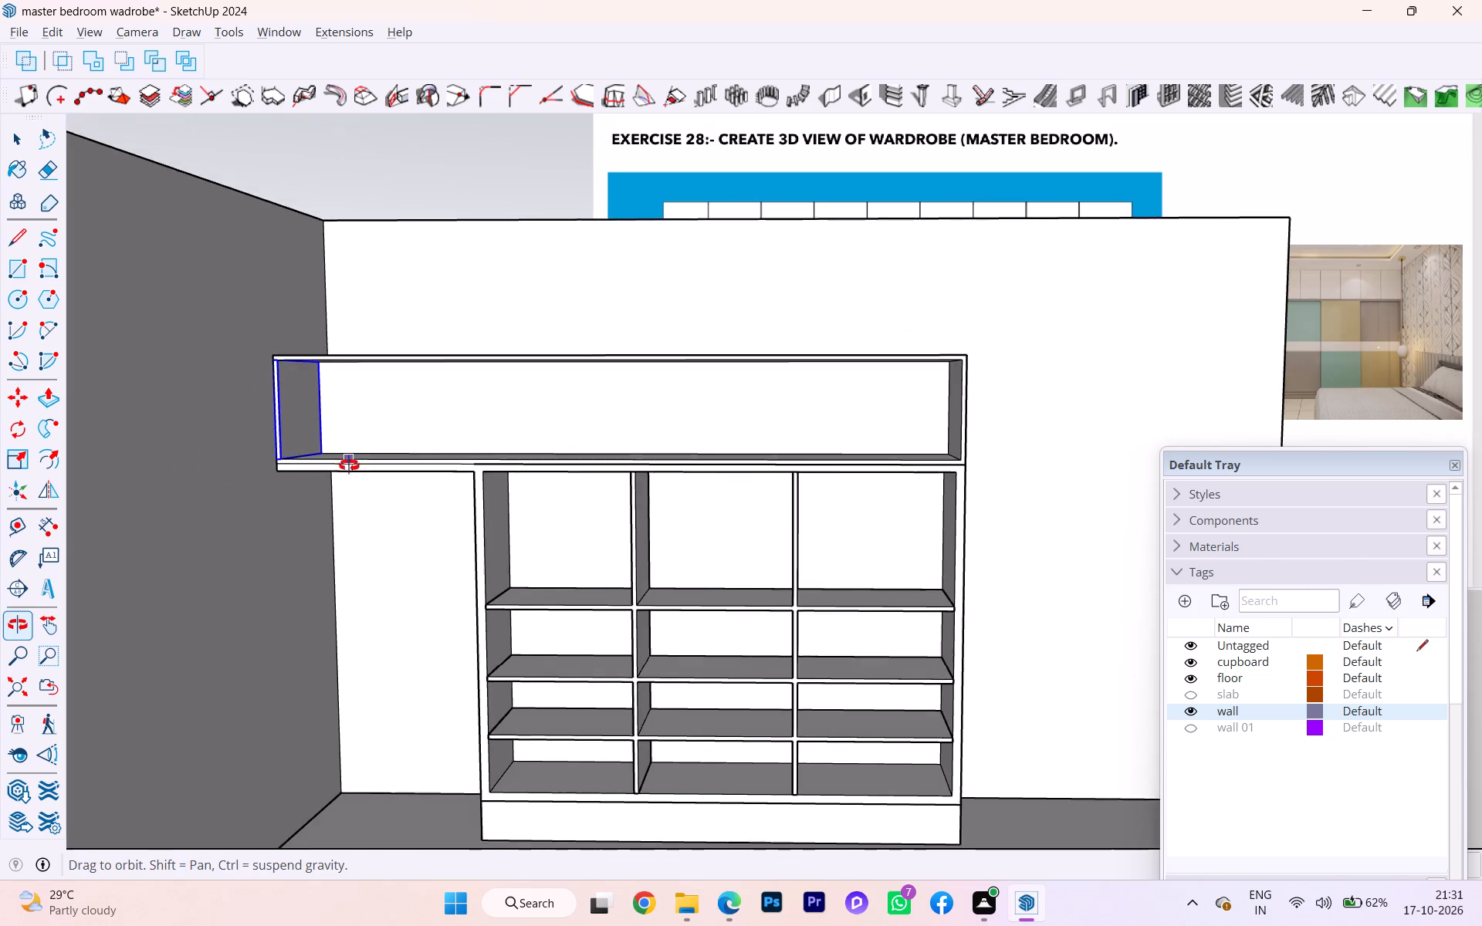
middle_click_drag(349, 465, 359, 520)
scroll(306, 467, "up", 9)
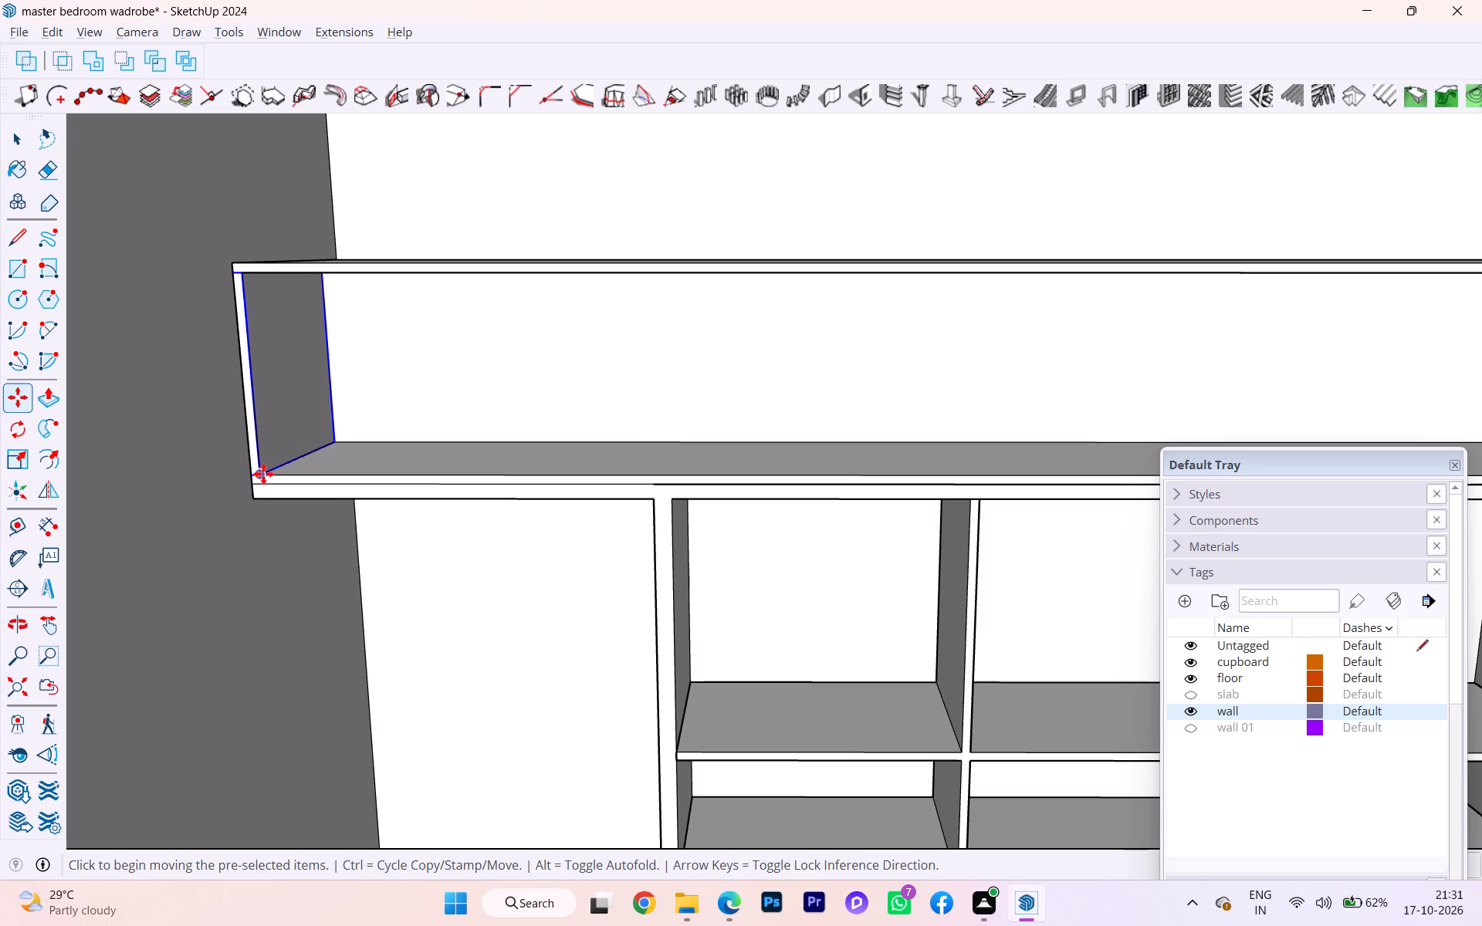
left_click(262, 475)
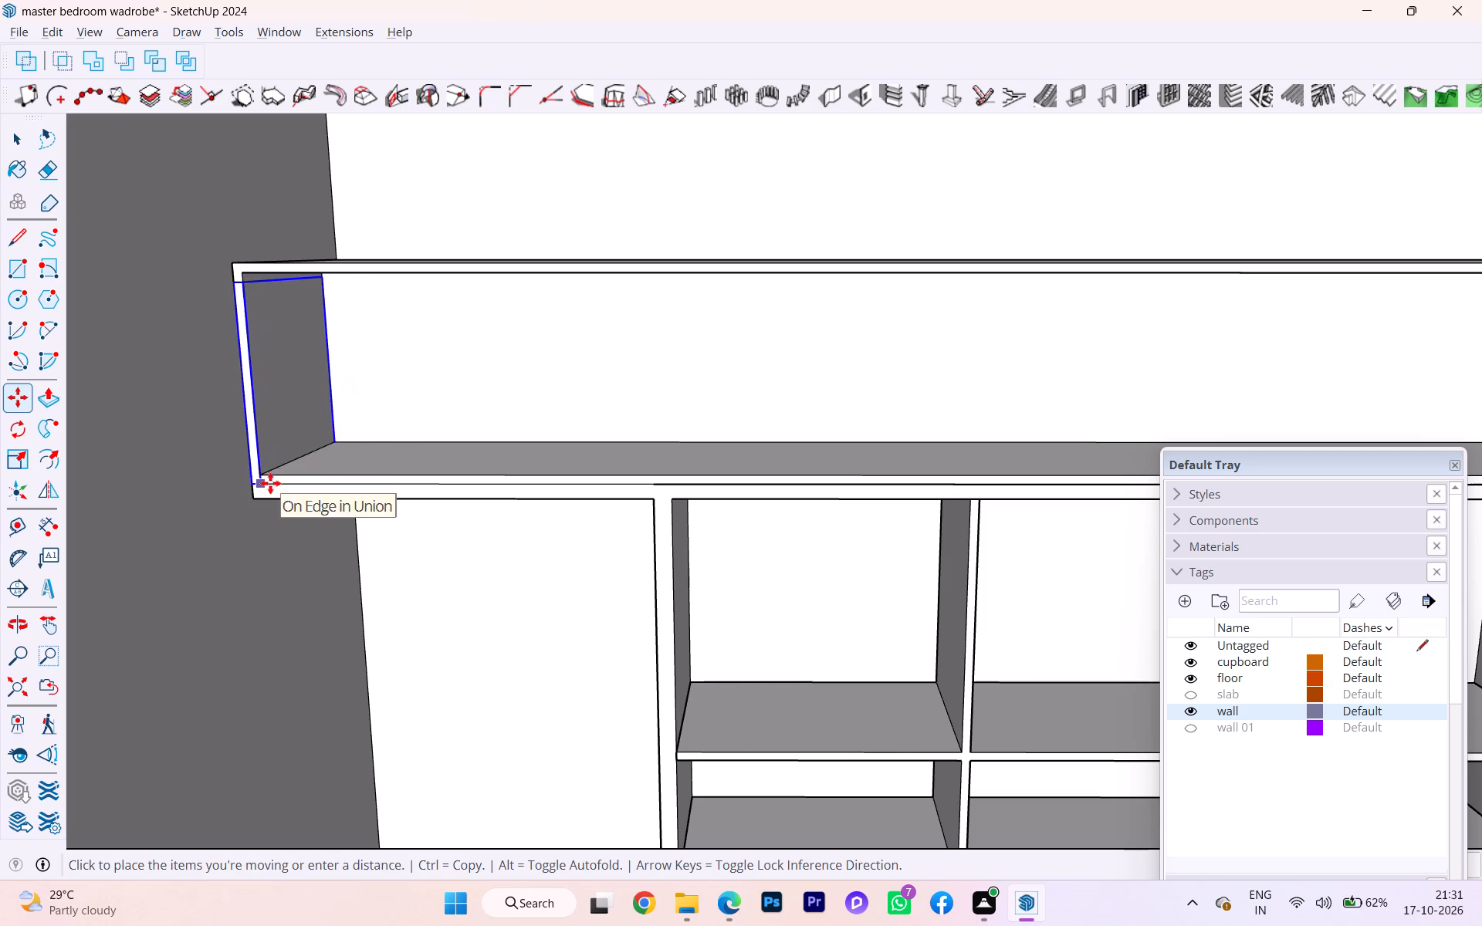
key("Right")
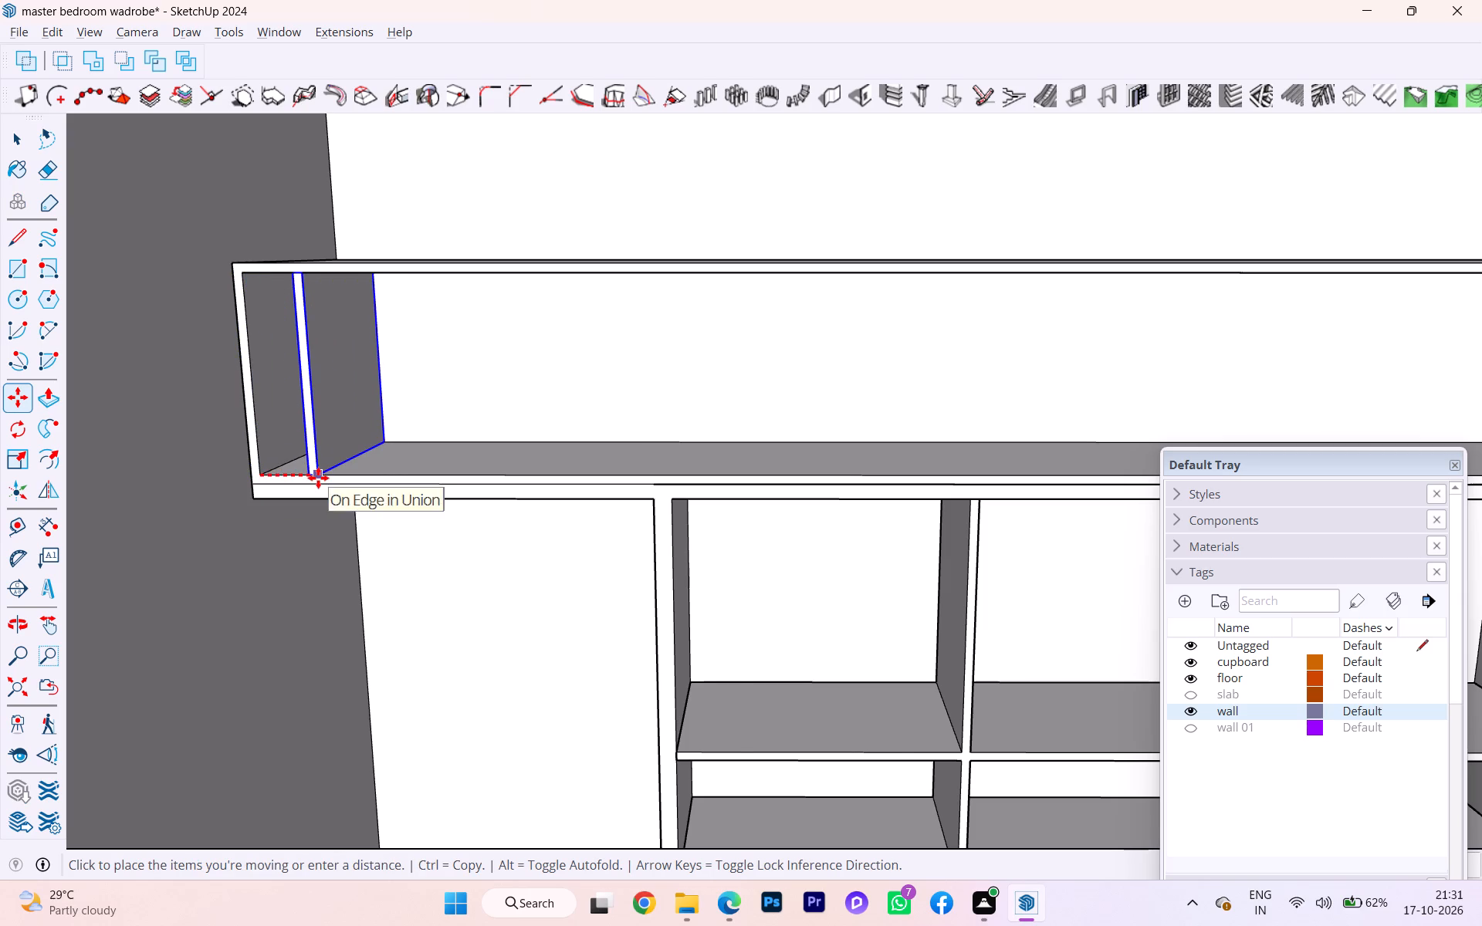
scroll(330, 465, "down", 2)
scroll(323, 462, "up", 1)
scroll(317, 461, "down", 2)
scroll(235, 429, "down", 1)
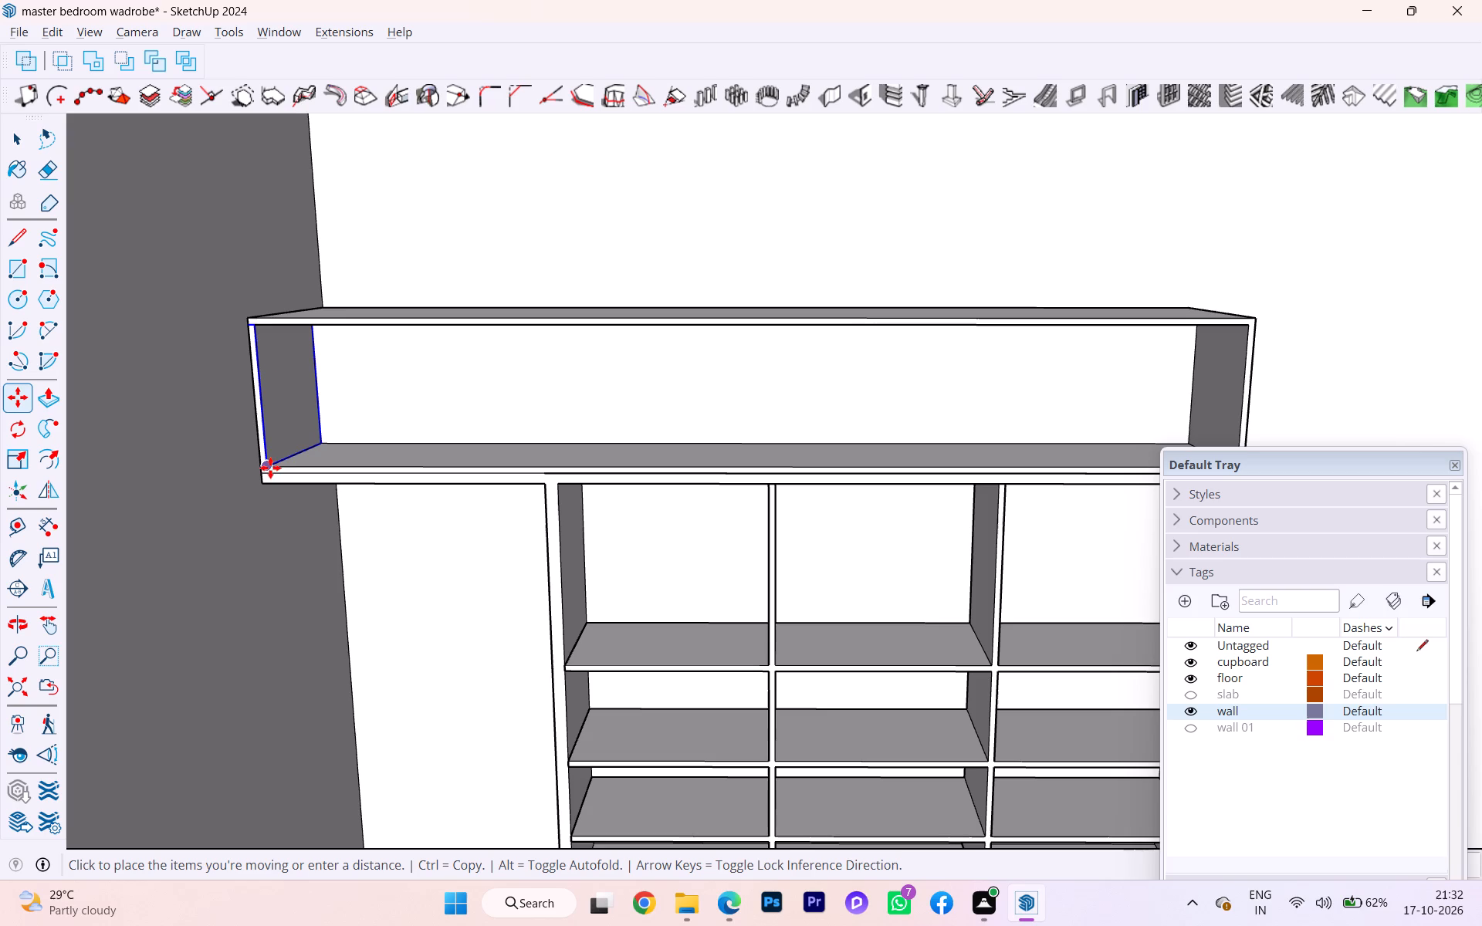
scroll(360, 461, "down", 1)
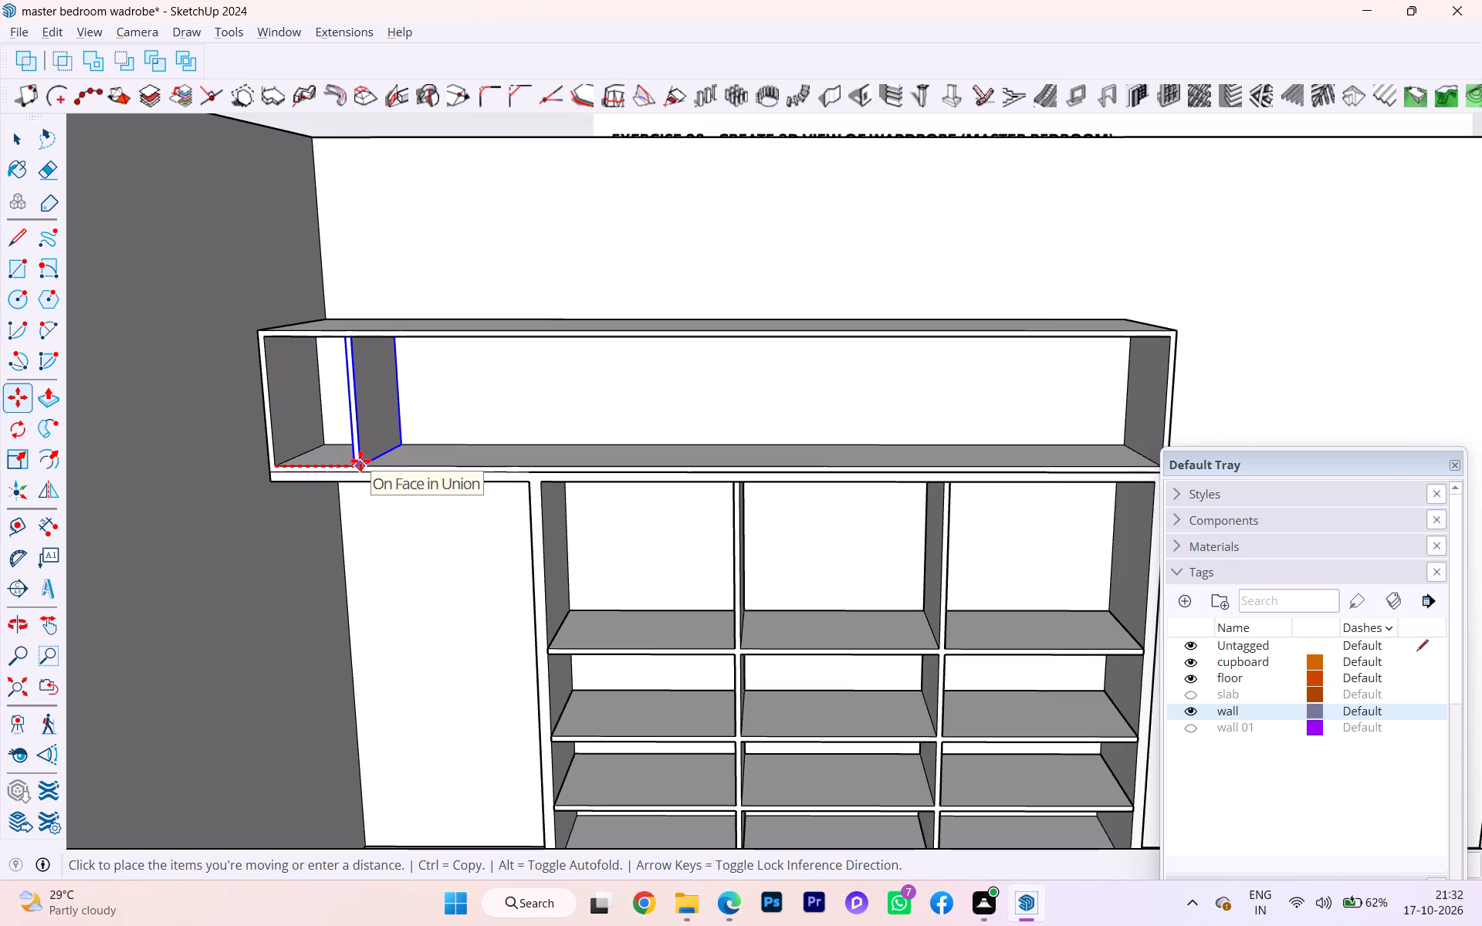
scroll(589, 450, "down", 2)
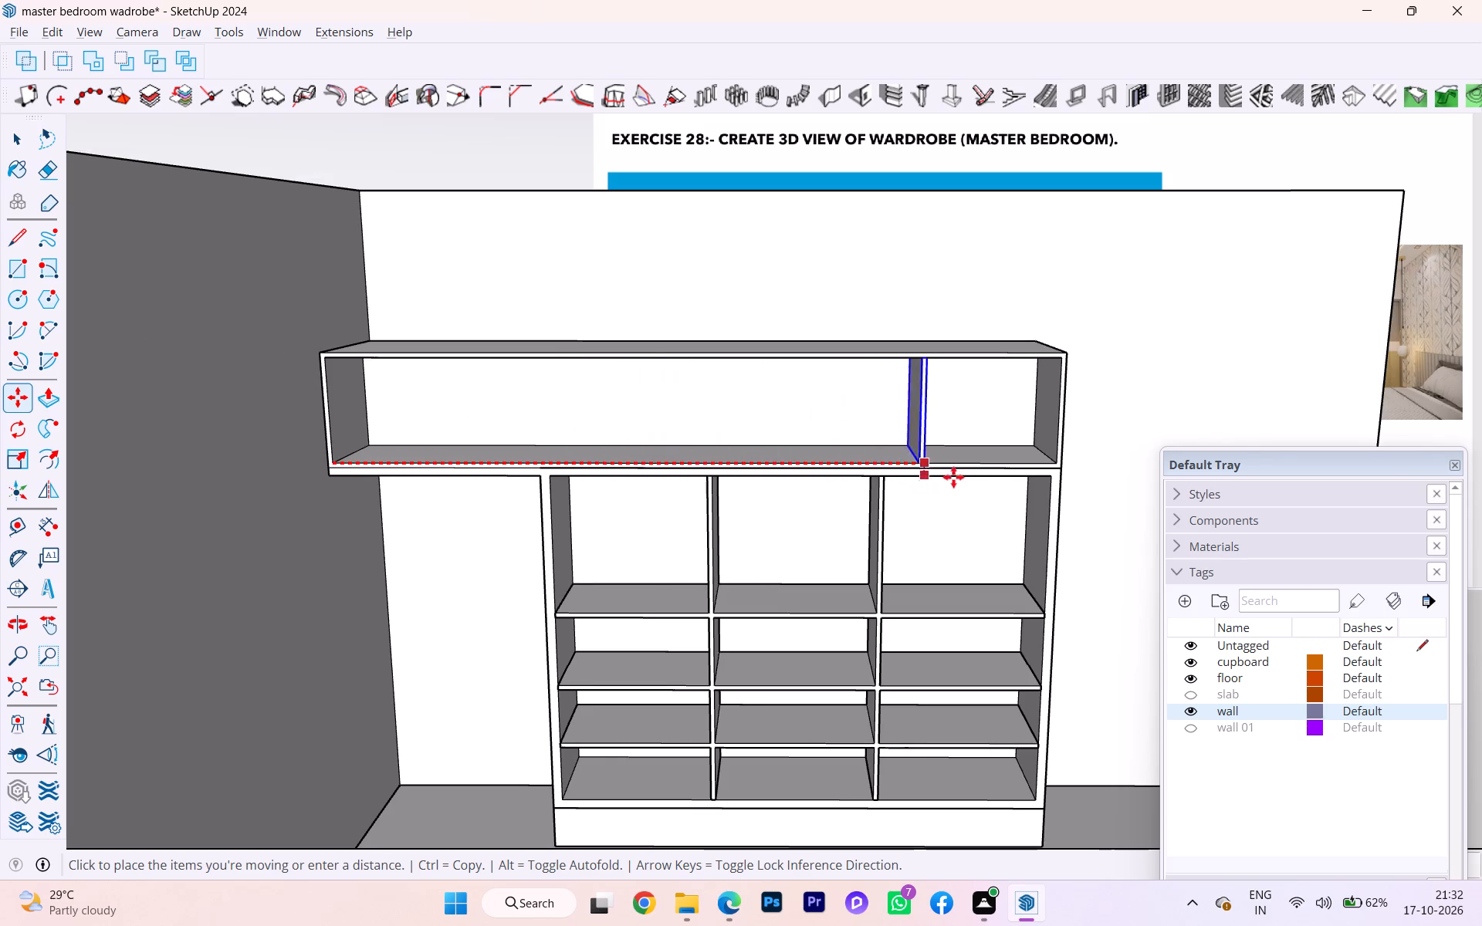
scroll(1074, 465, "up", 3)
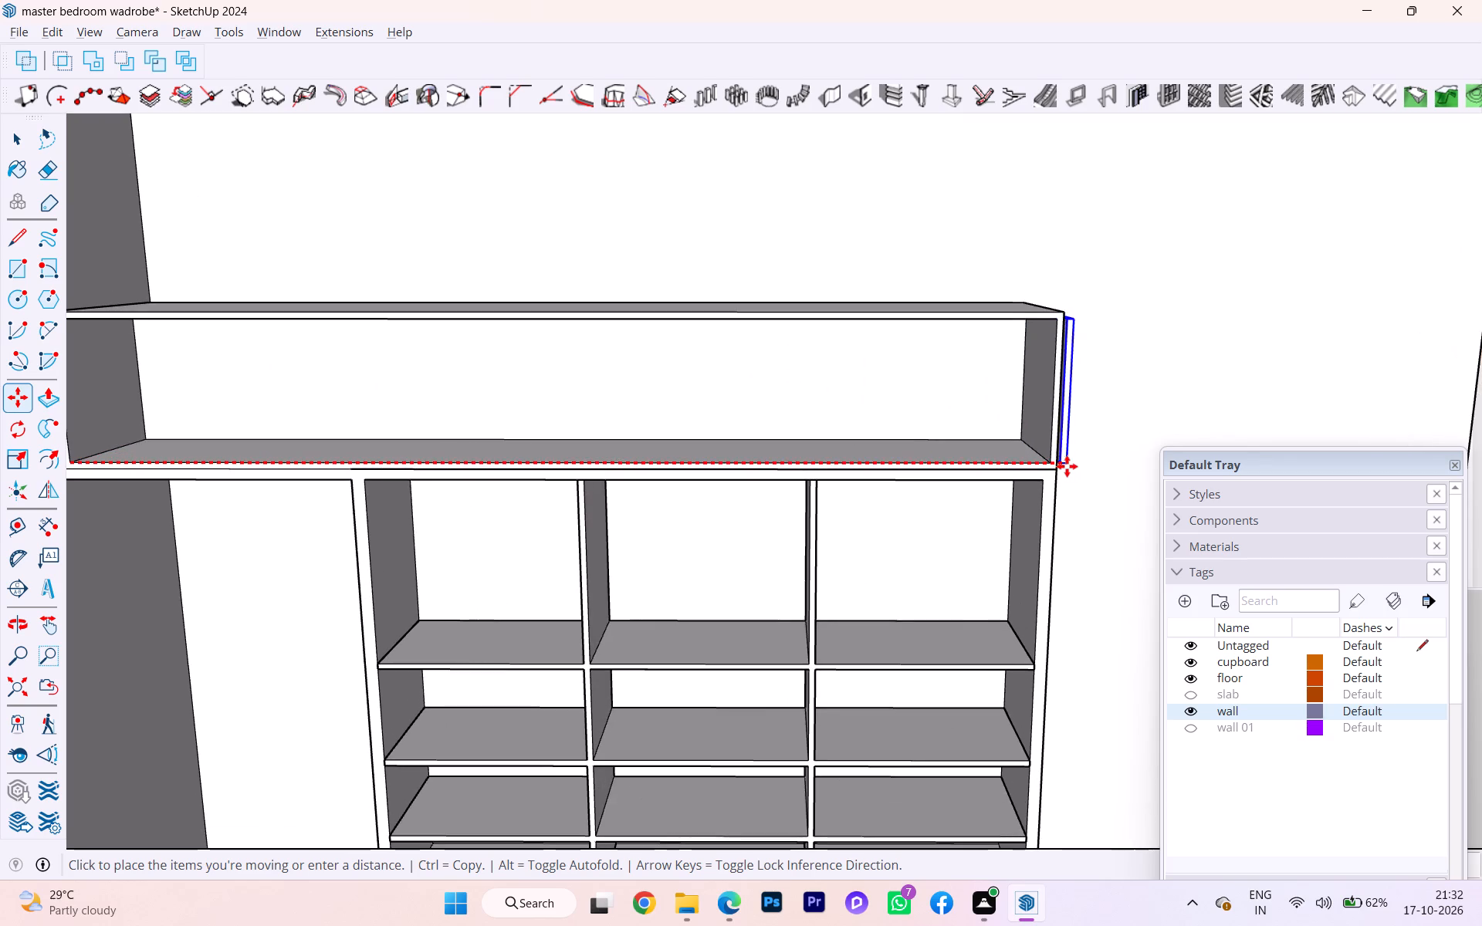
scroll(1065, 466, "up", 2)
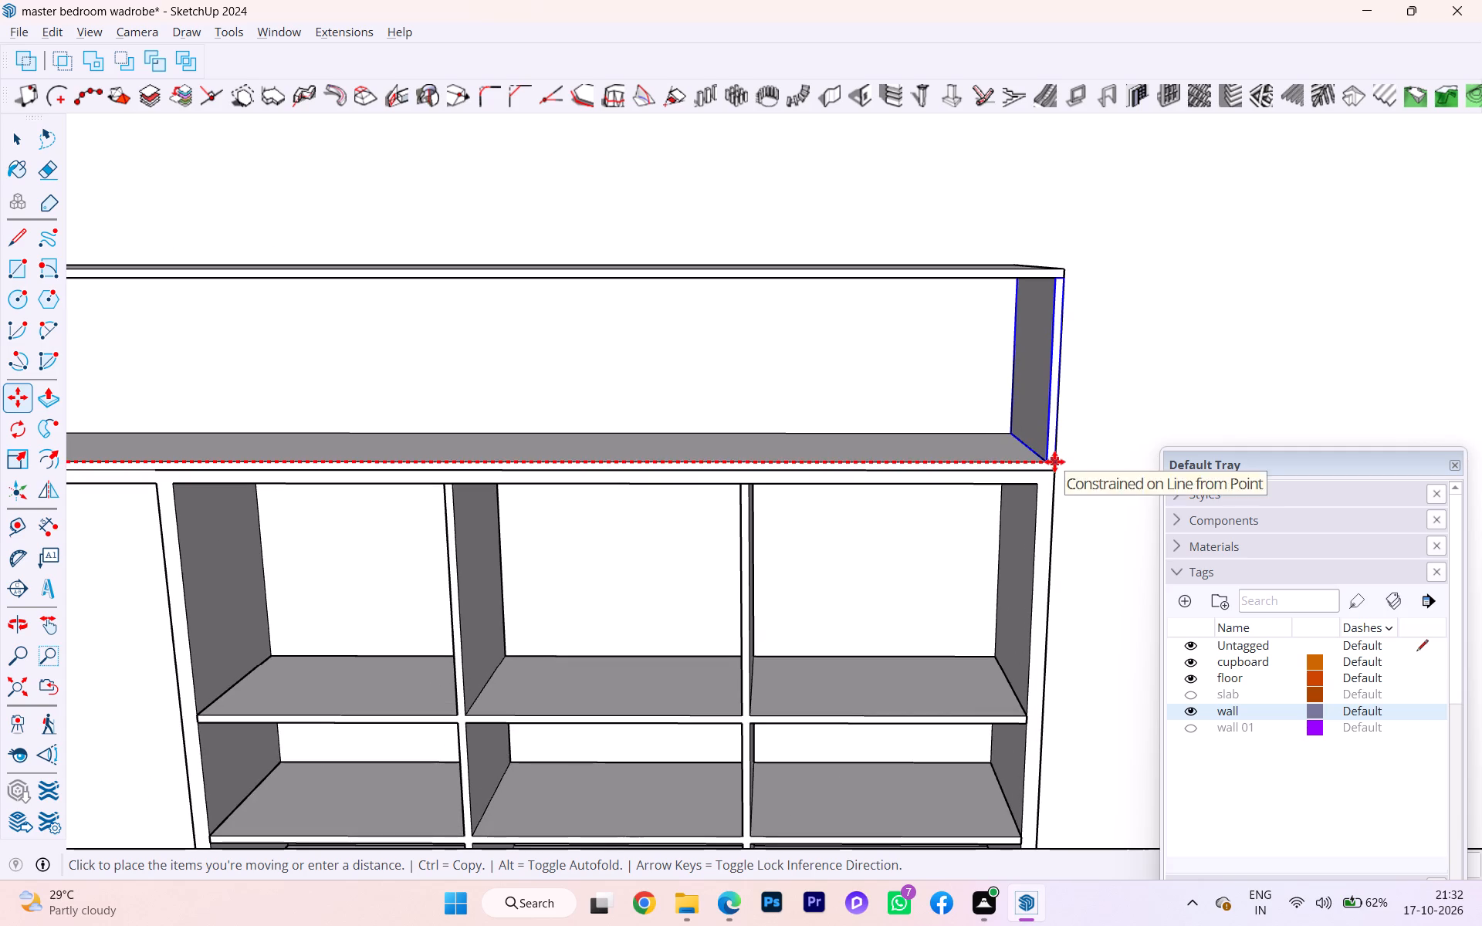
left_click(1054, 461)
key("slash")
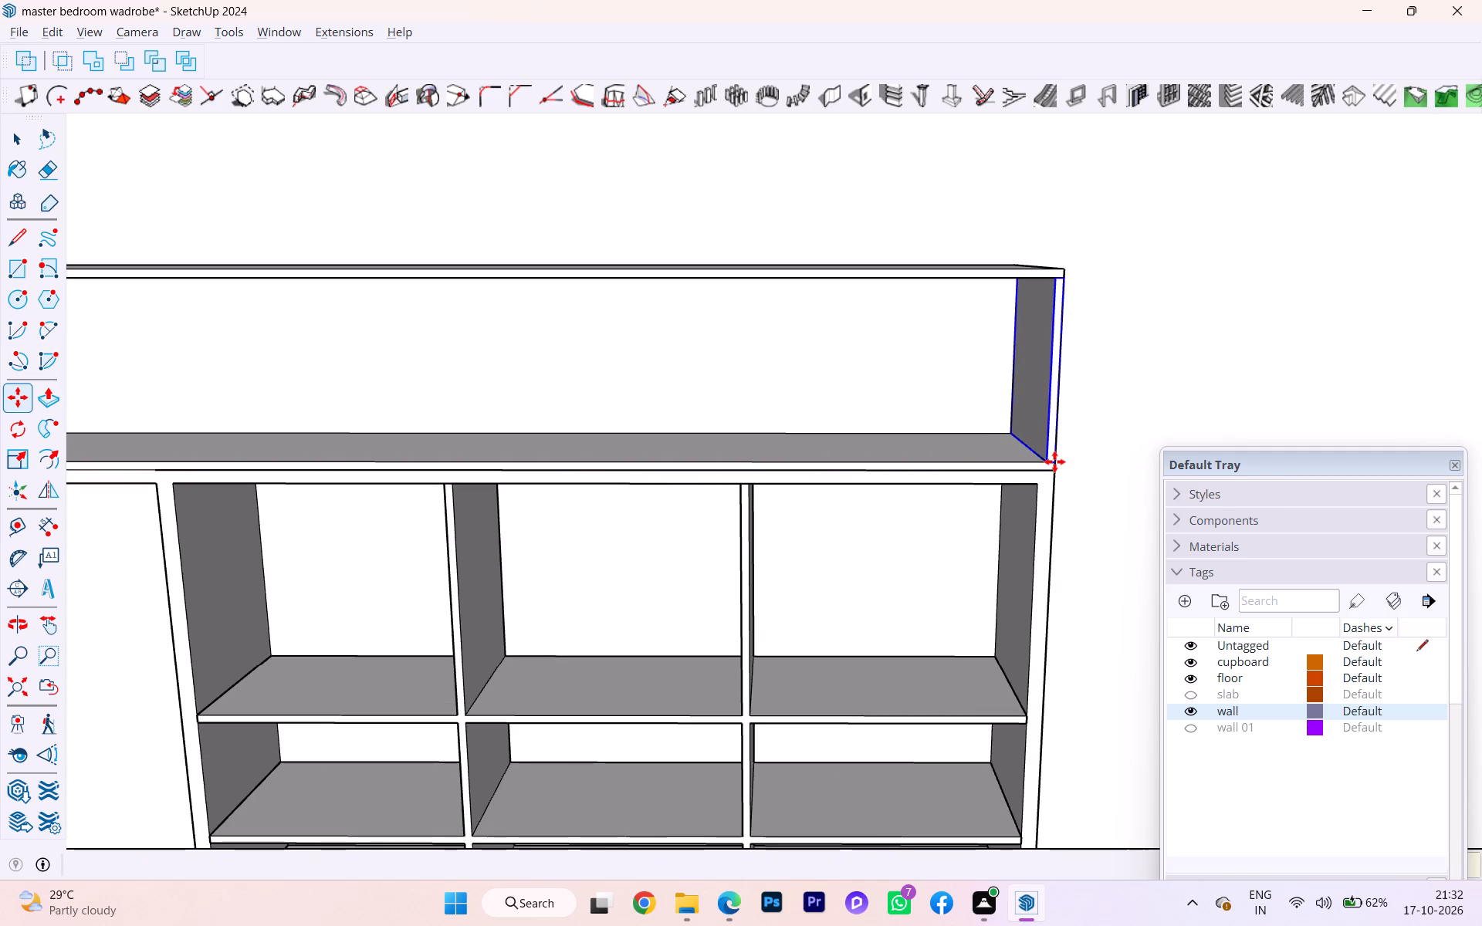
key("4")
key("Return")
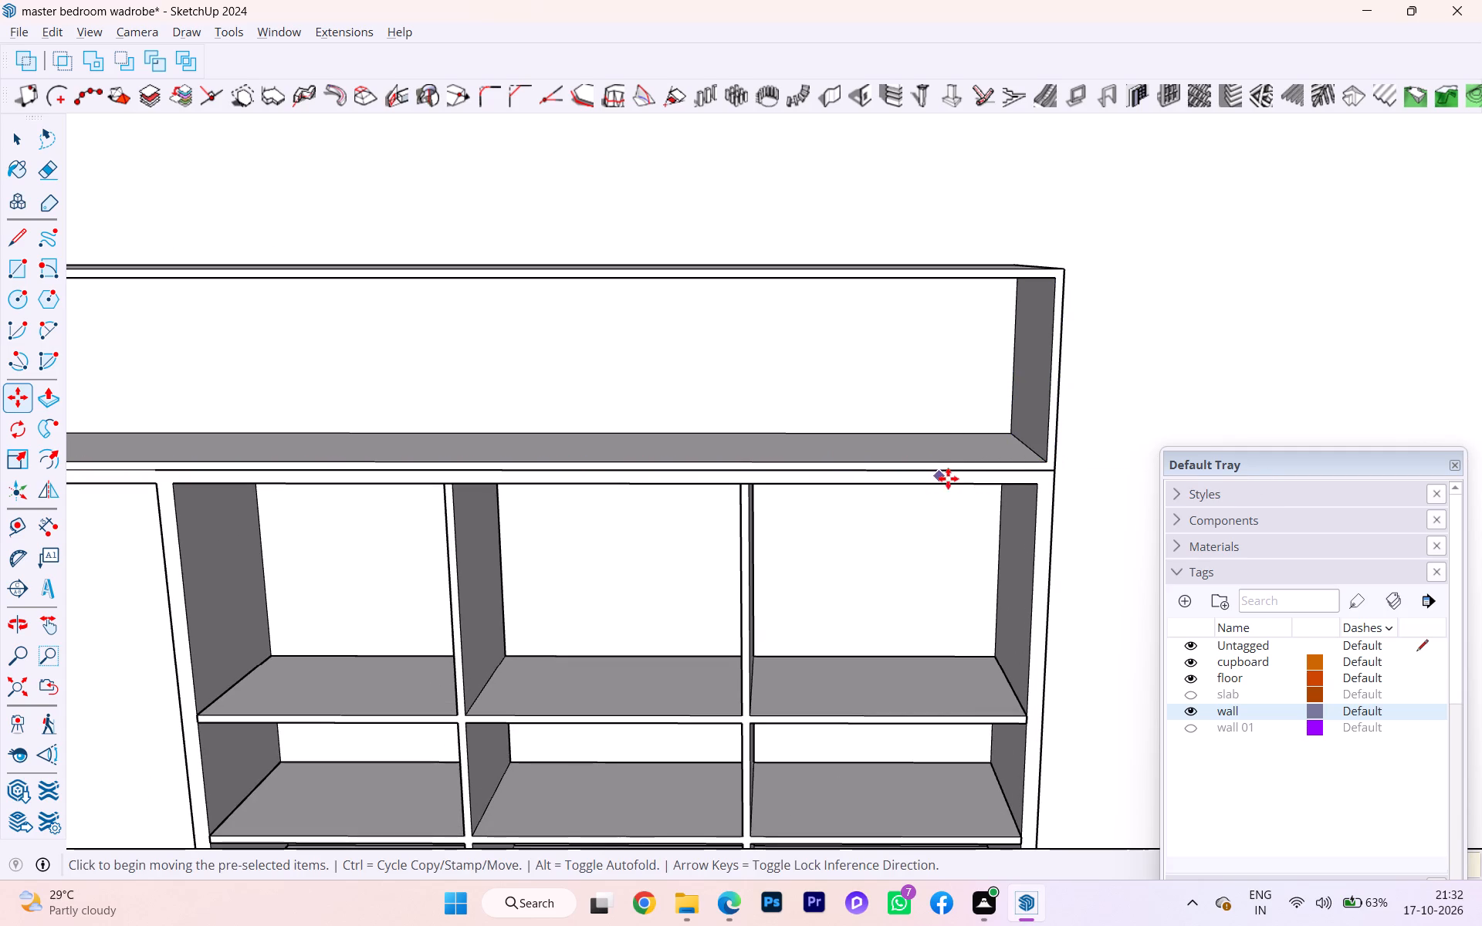
Copy the vertical panel from the loft's overhanging end to its opposite inner end and divide the copies evenly with /4.
scroll(996, 459, "down", 4)
scroll(92, 448, "up", 2)
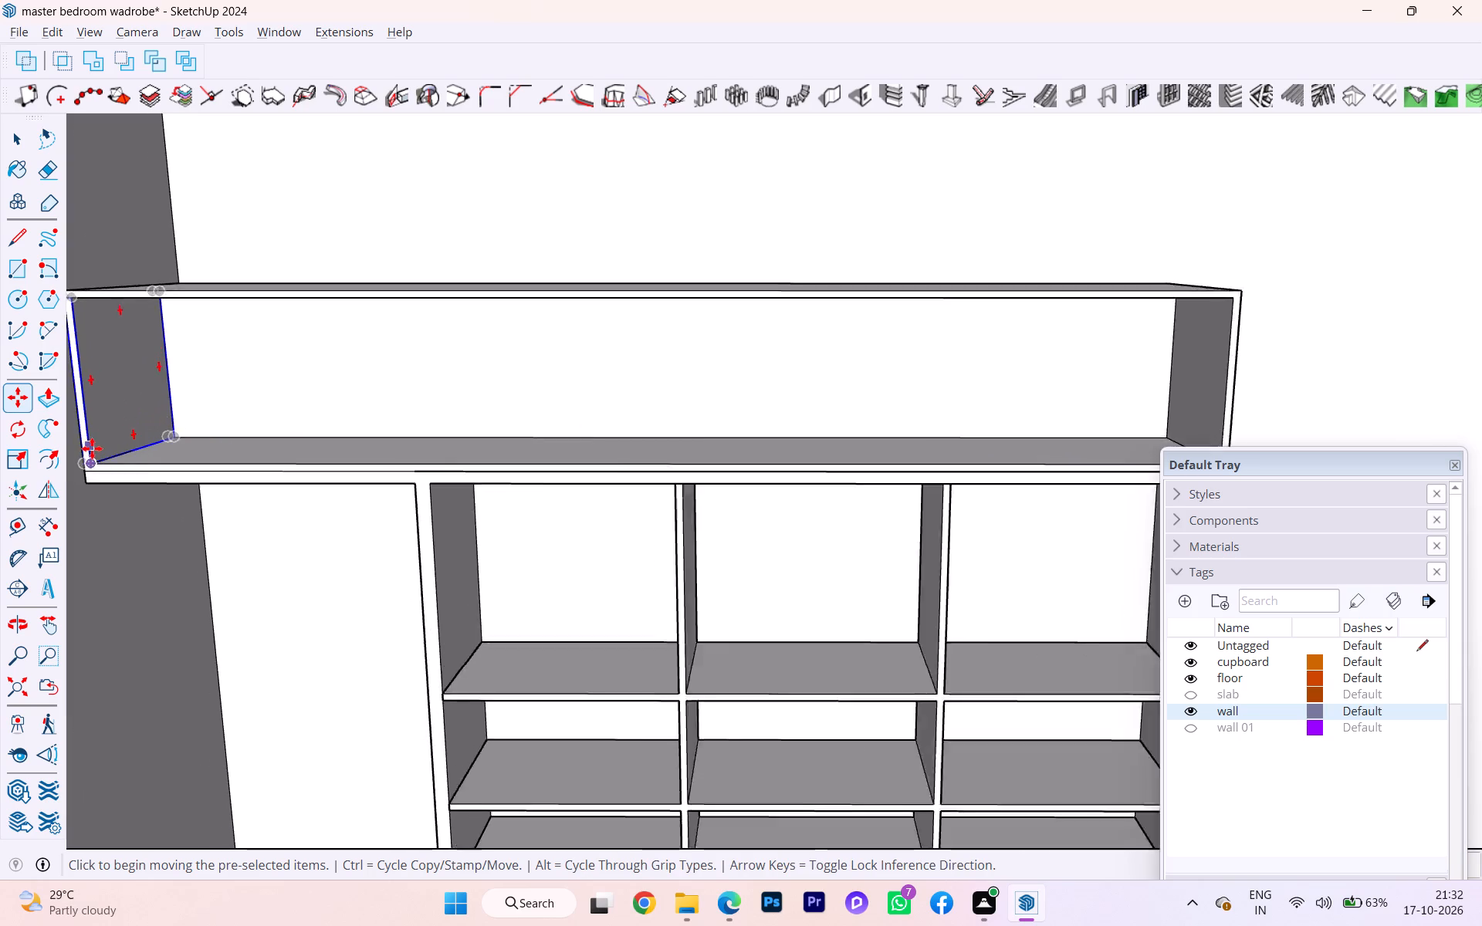
scroll(92, 448, "up", 4)
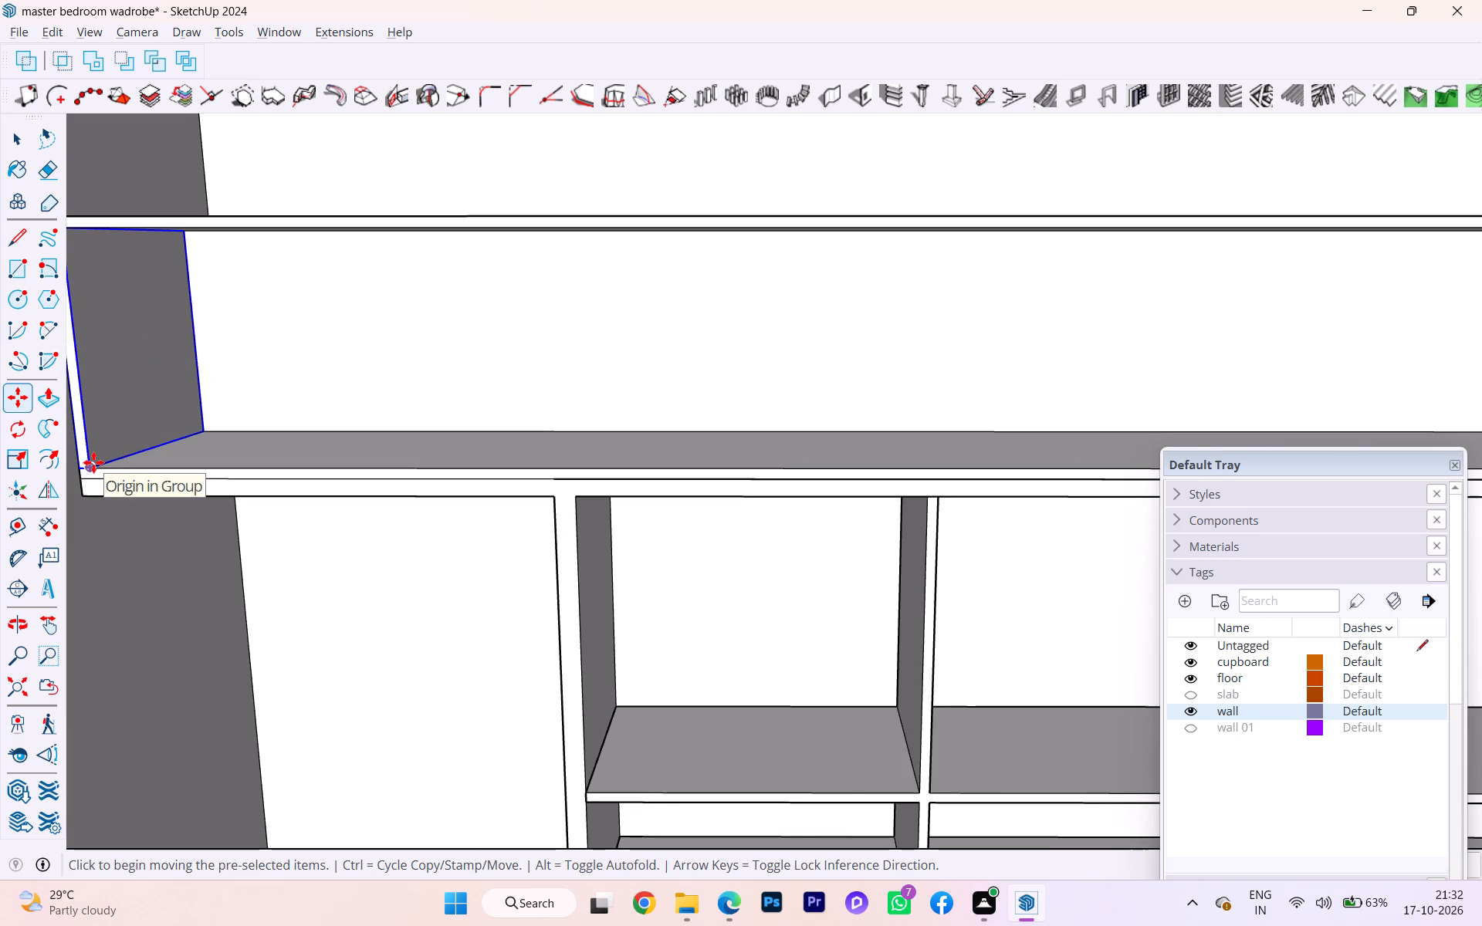
scroll(93, 462, "down", 4)
scroll(93, 462, "up", 5)
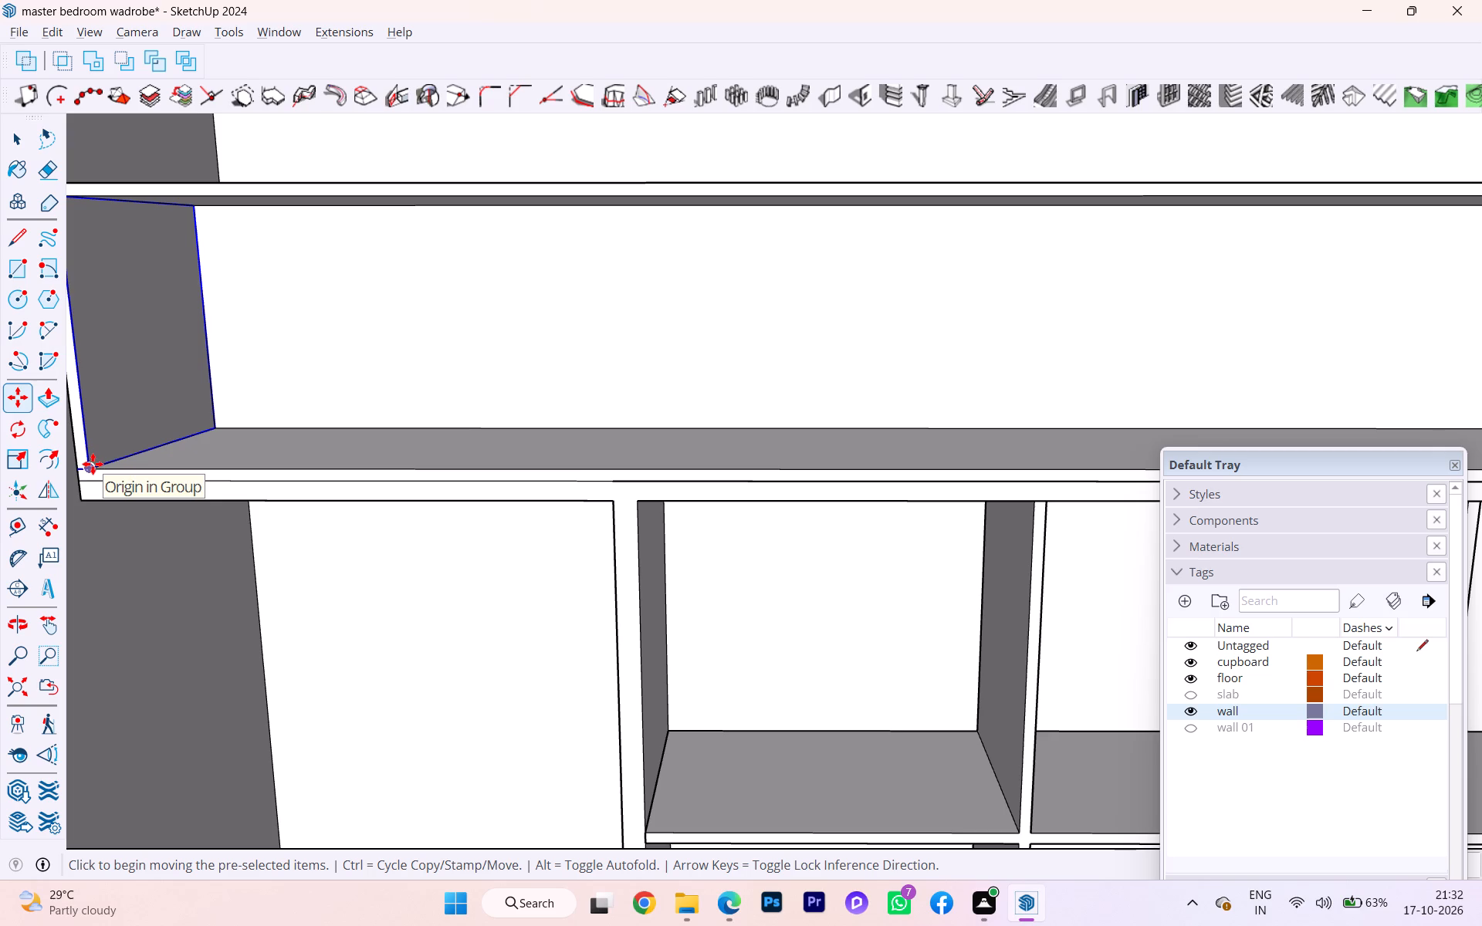
key("m")
key("Return")
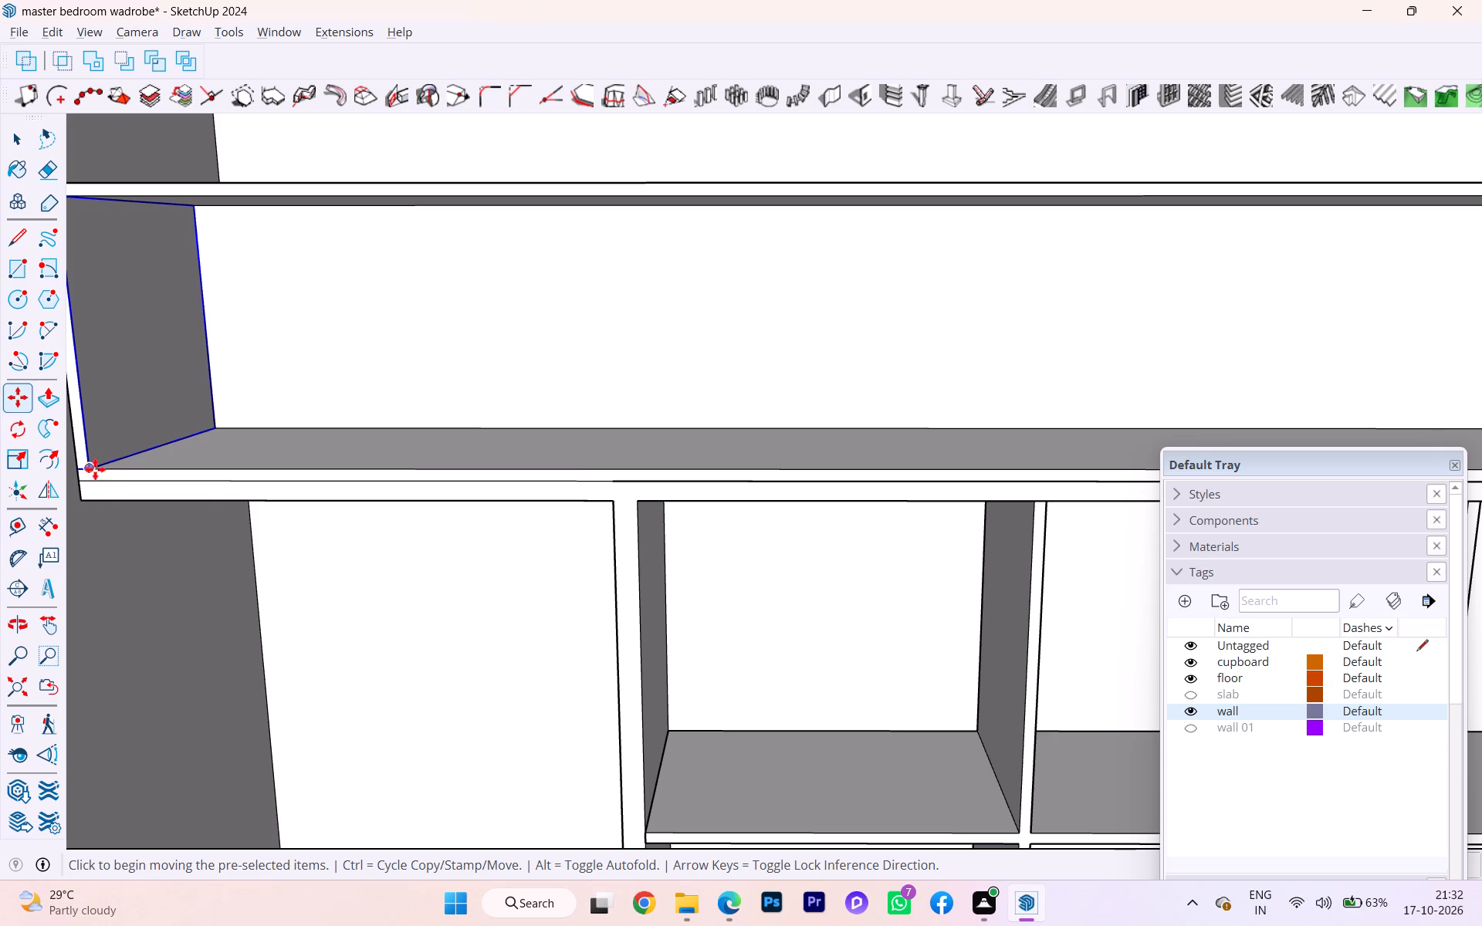
left_click(92, 467)
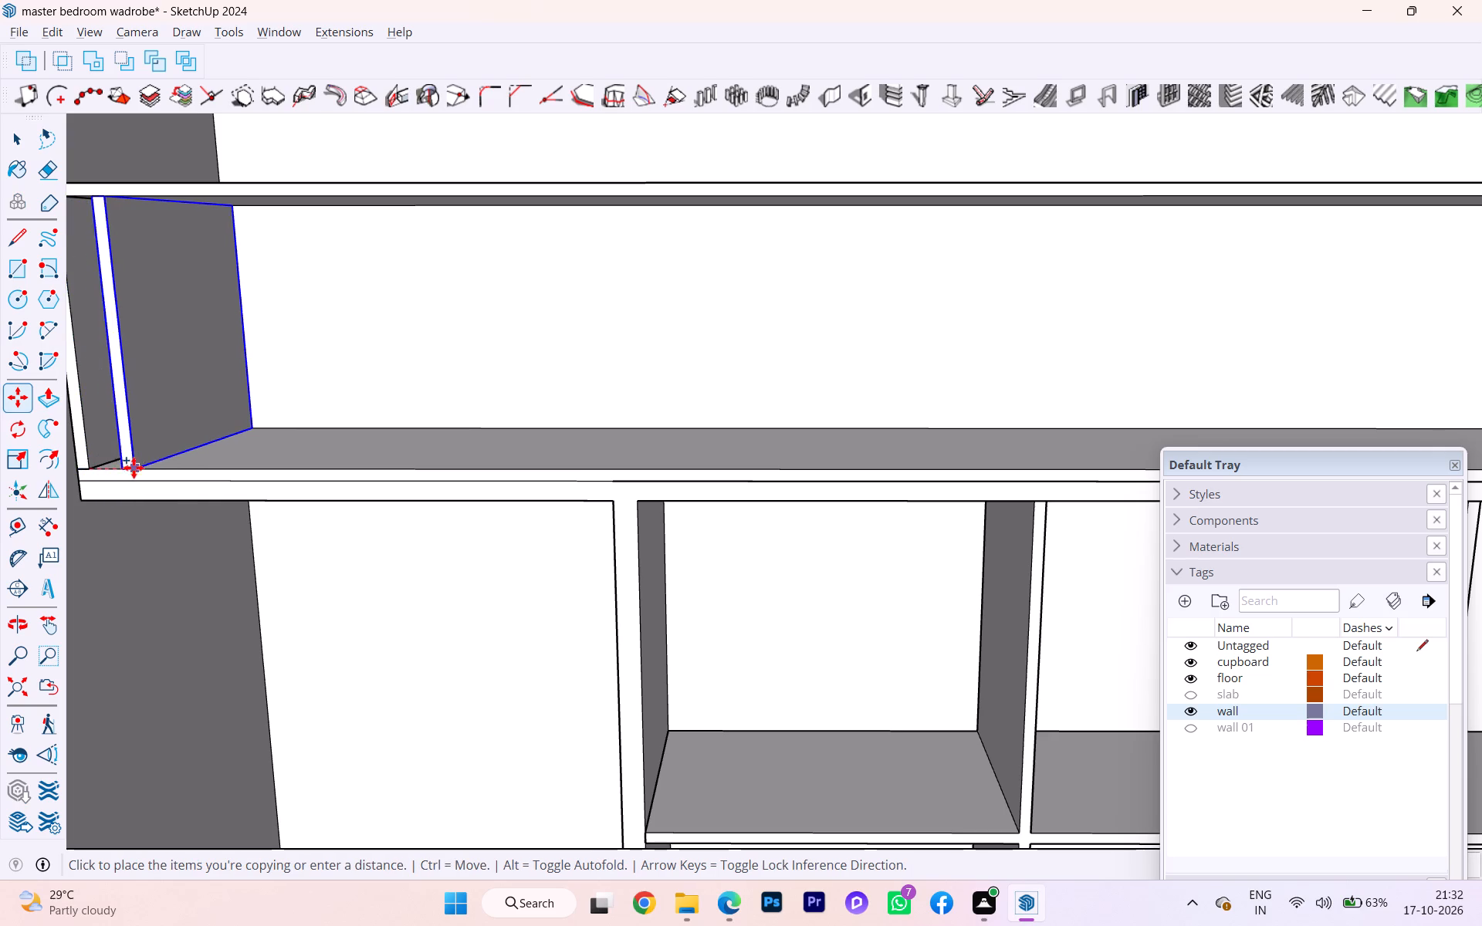
scroll(164, 464, "down", 2)
scroll(162, 461, "up", 1)
scroll(162, 461, "down", 3)
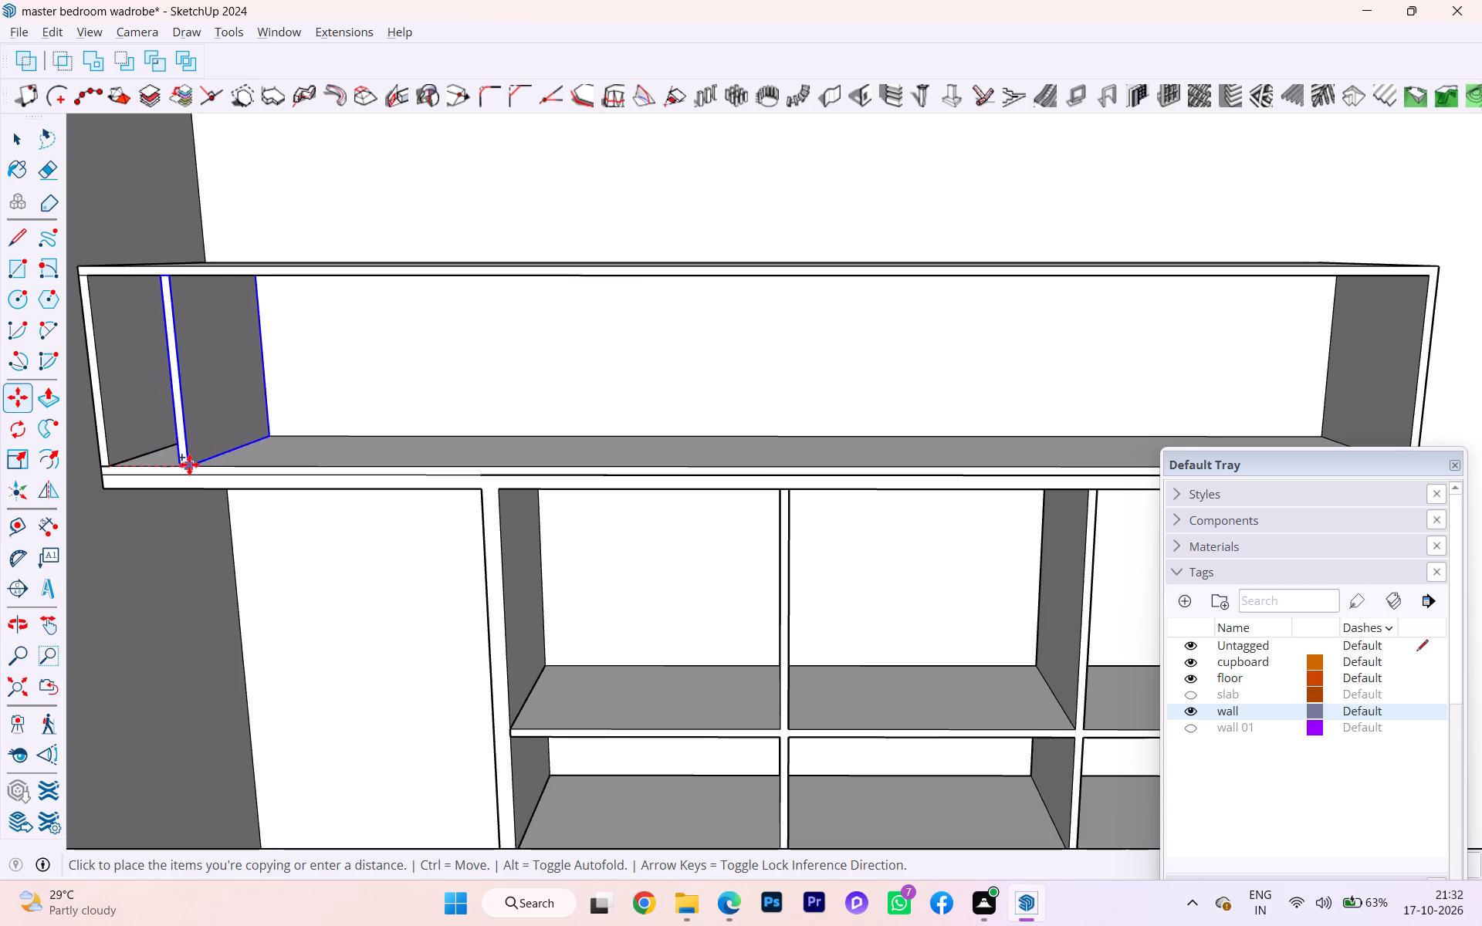
scroll(157, 457, "down", 6)
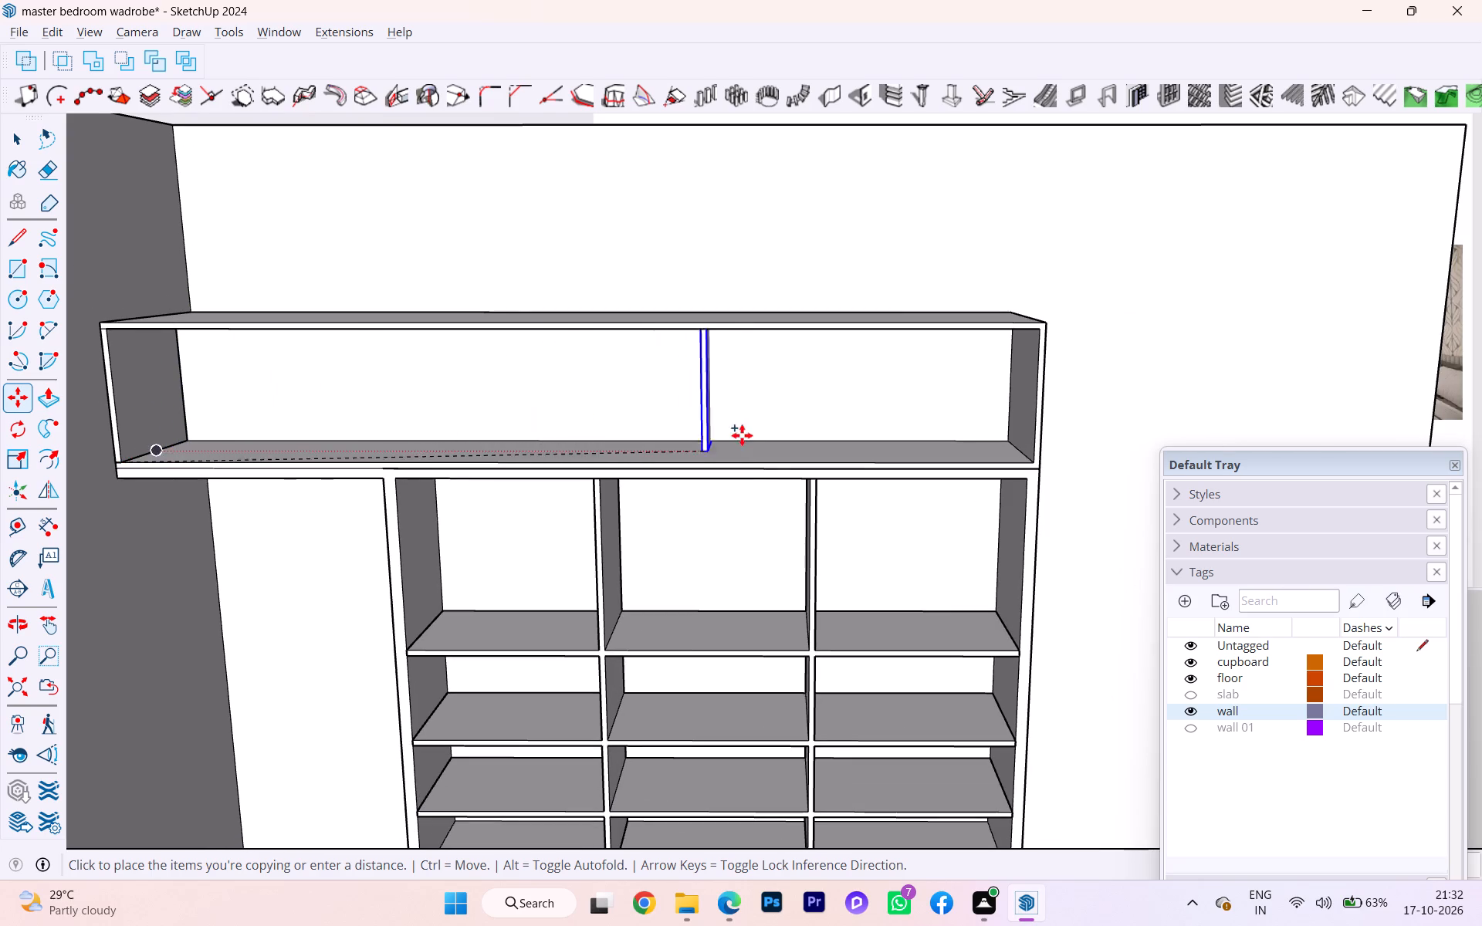
scroll(980, 455, "up", 2)
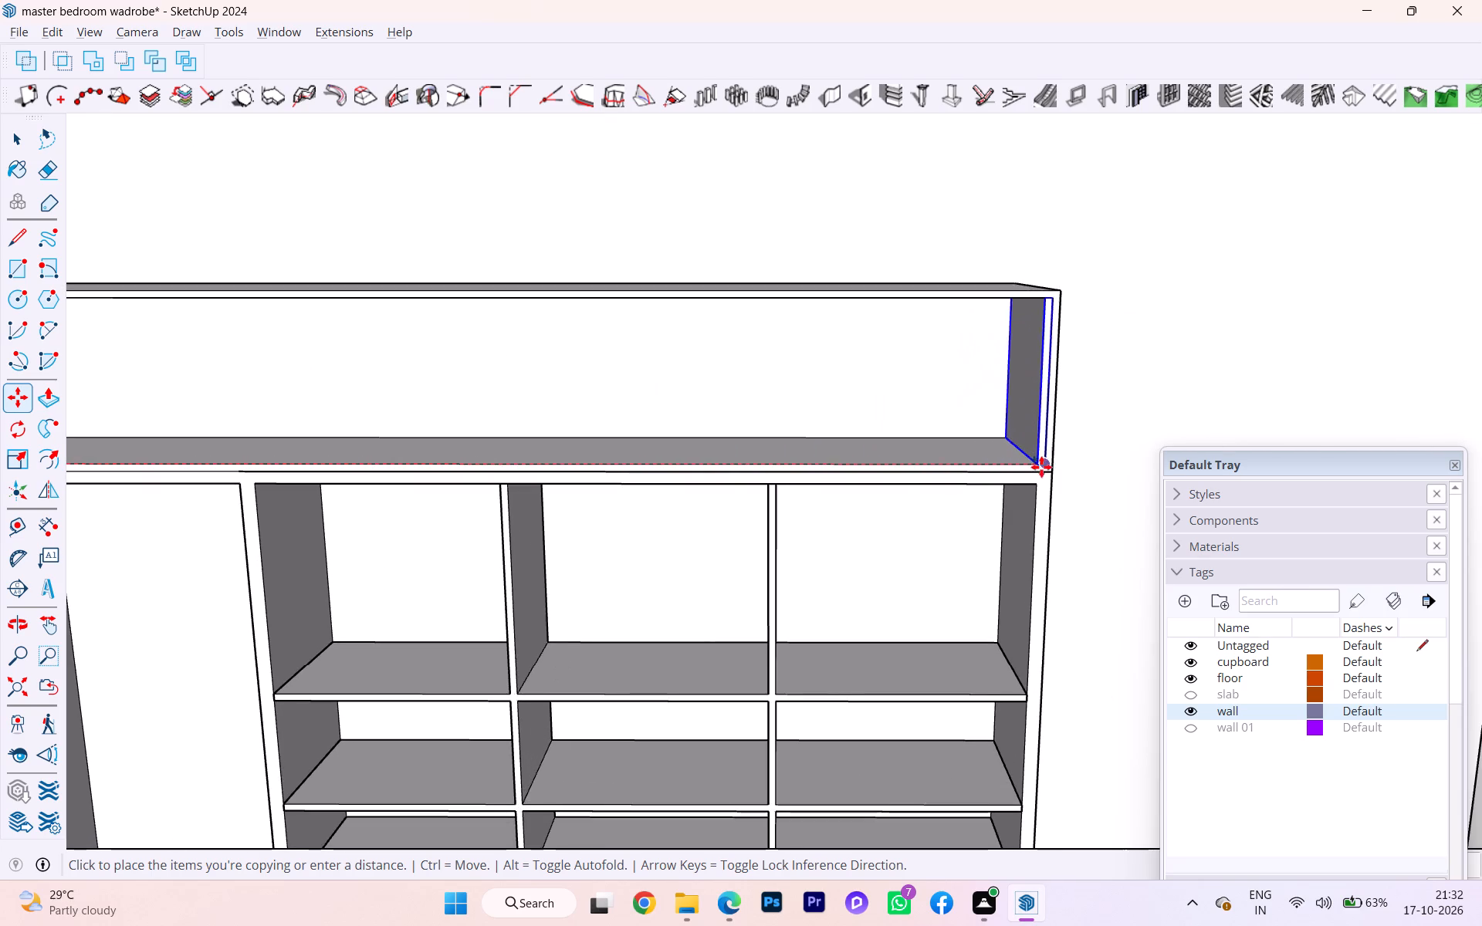
scroll(1043, 467, "up", 3)
left_click(1055, 464)
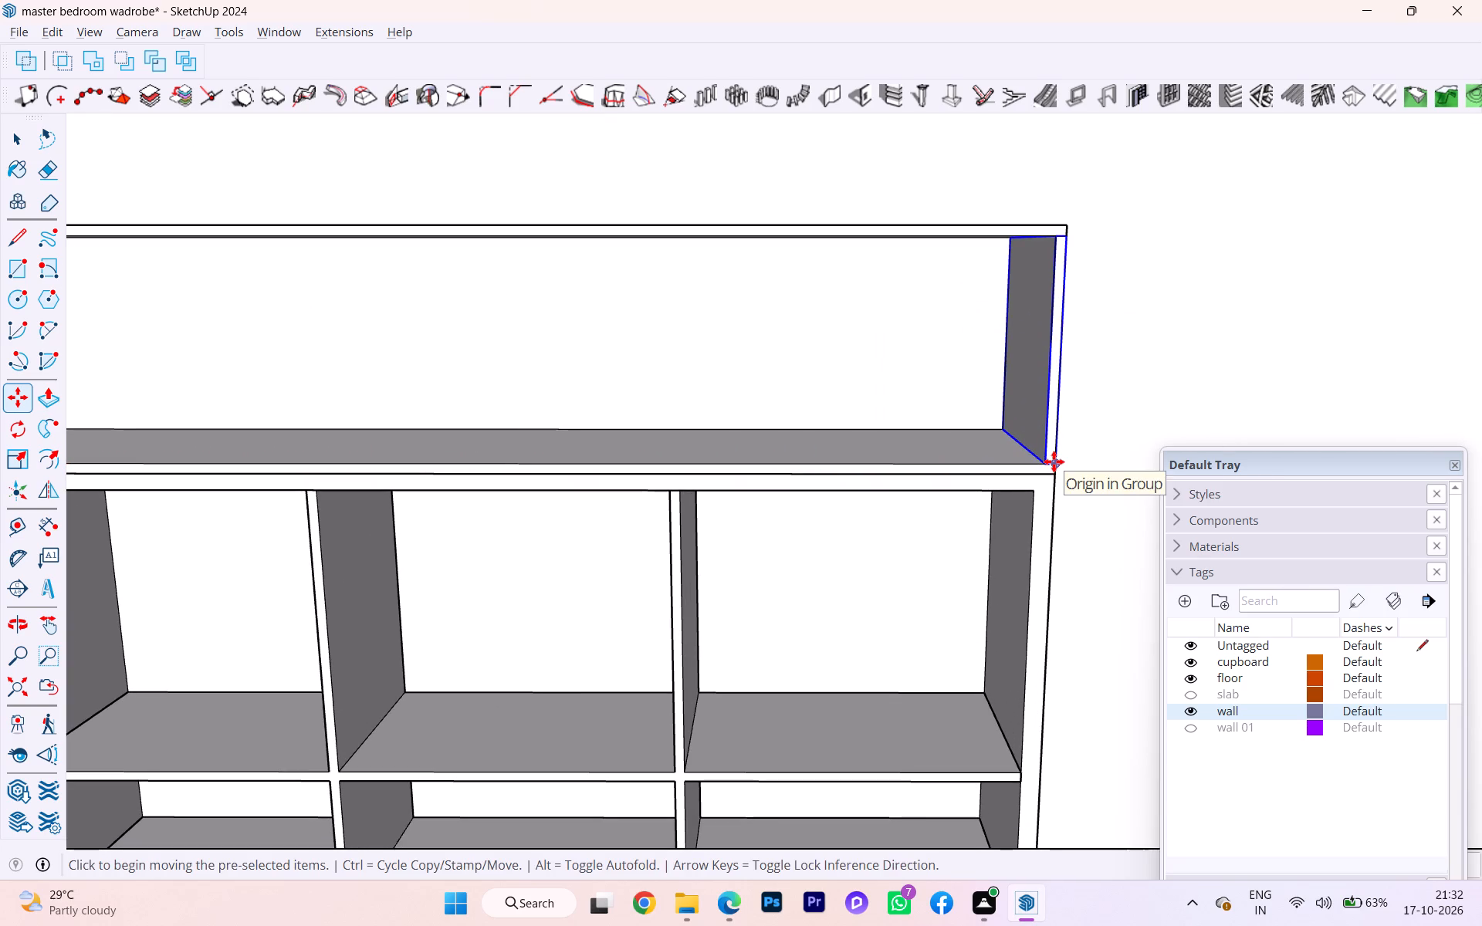
type("/4")
key("Return")
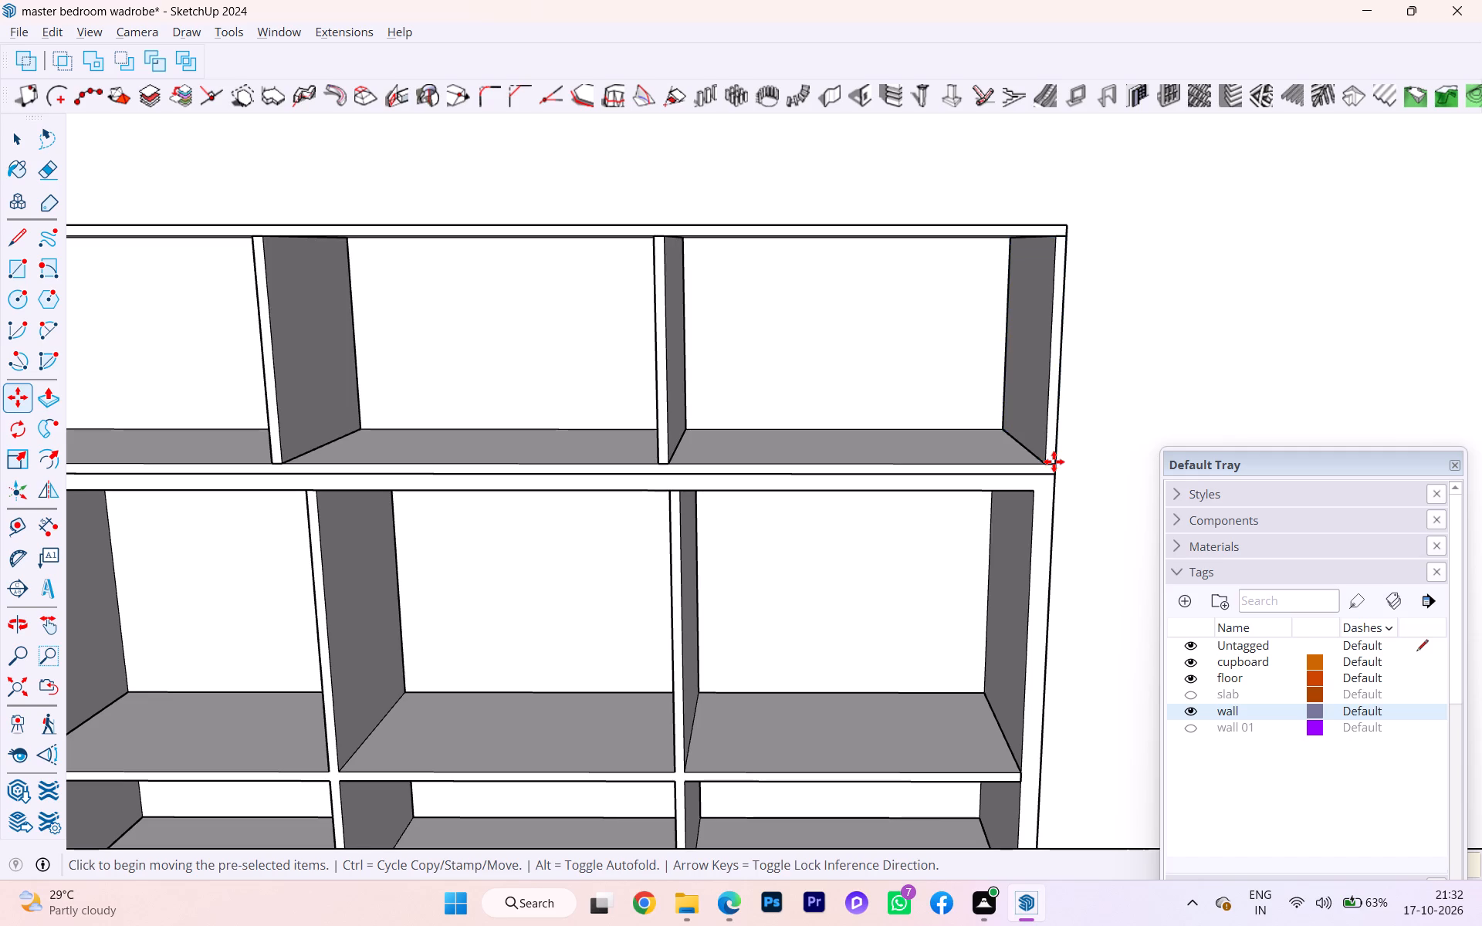
scroll(945, 402, "down", 3)
key("space")
Delete the redundant panel copy against the loft's inner side face at the end opposite the overhang.
scroll(512, 607, "down", 2)
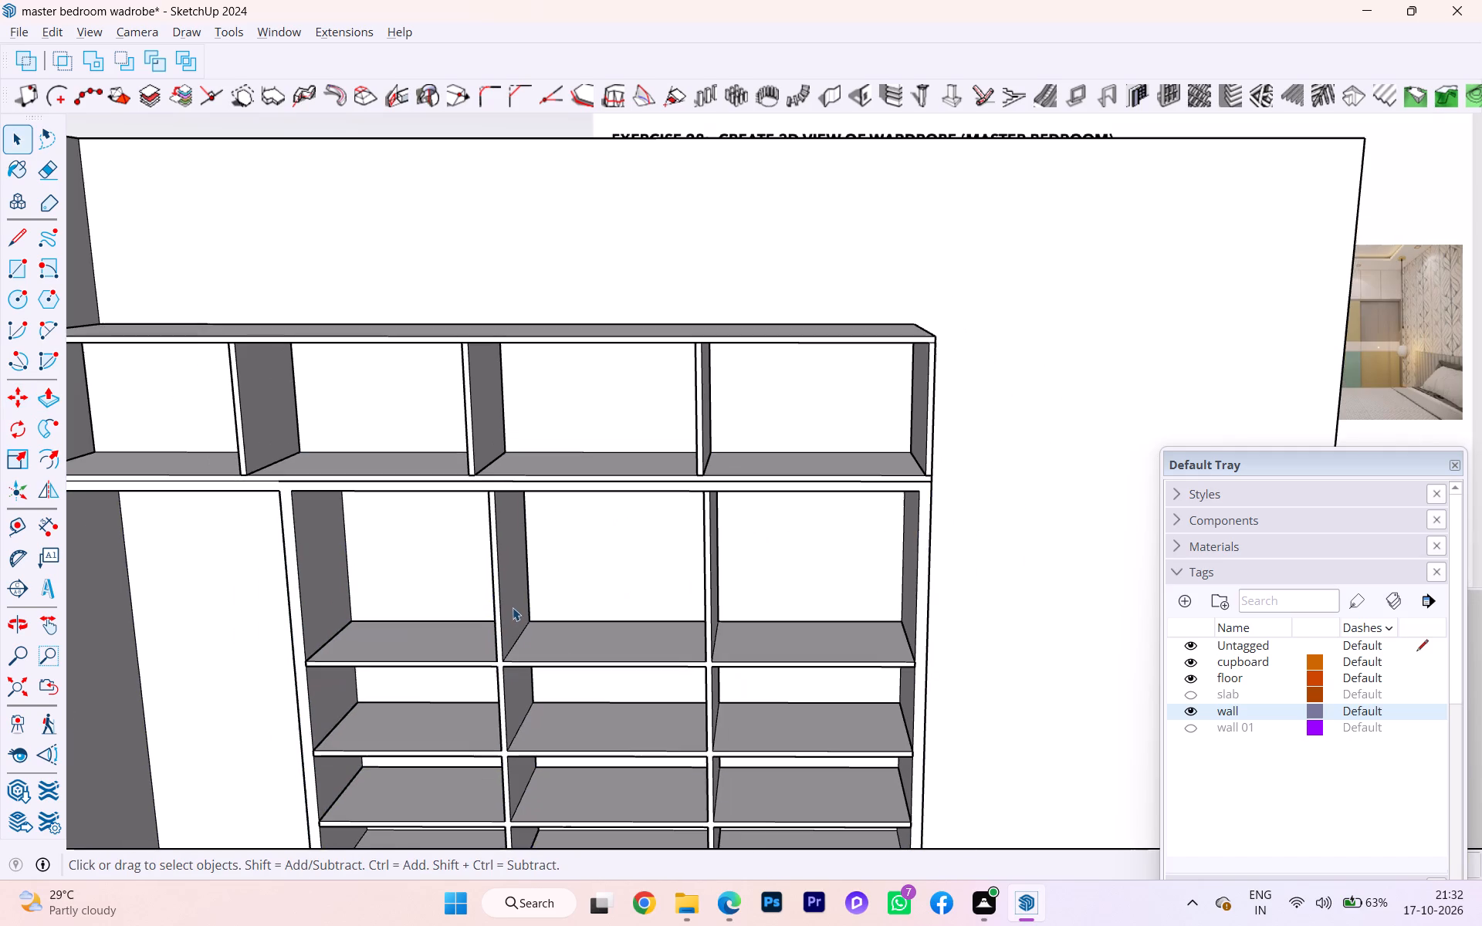
scroll(313, 566, "down", 2)
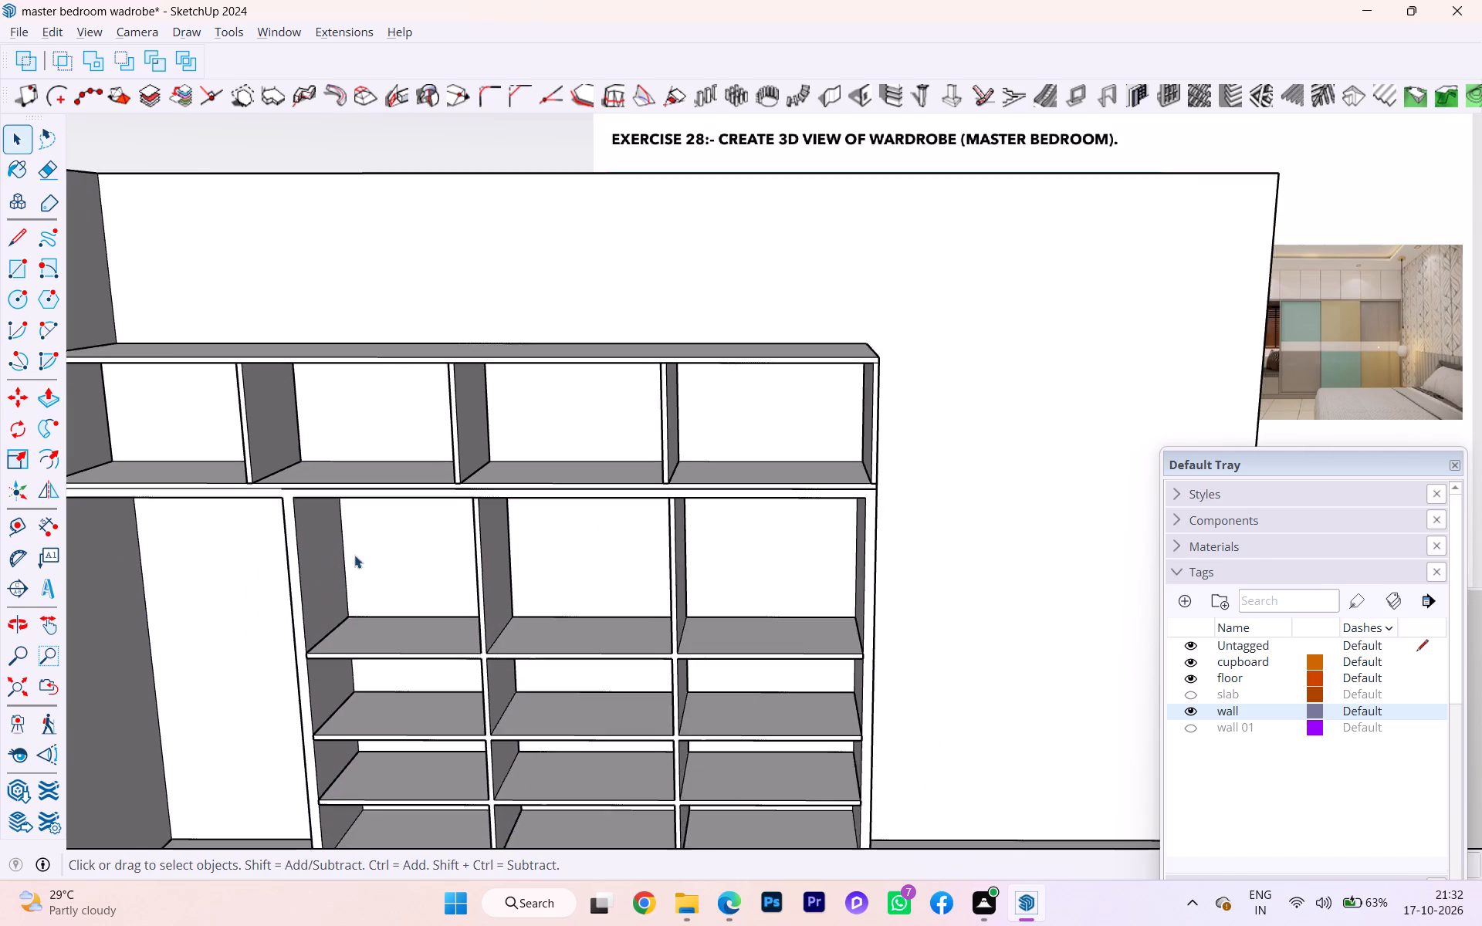
scroll(472, 502, "down", 3)
scroll(375, 523, "down", 2)
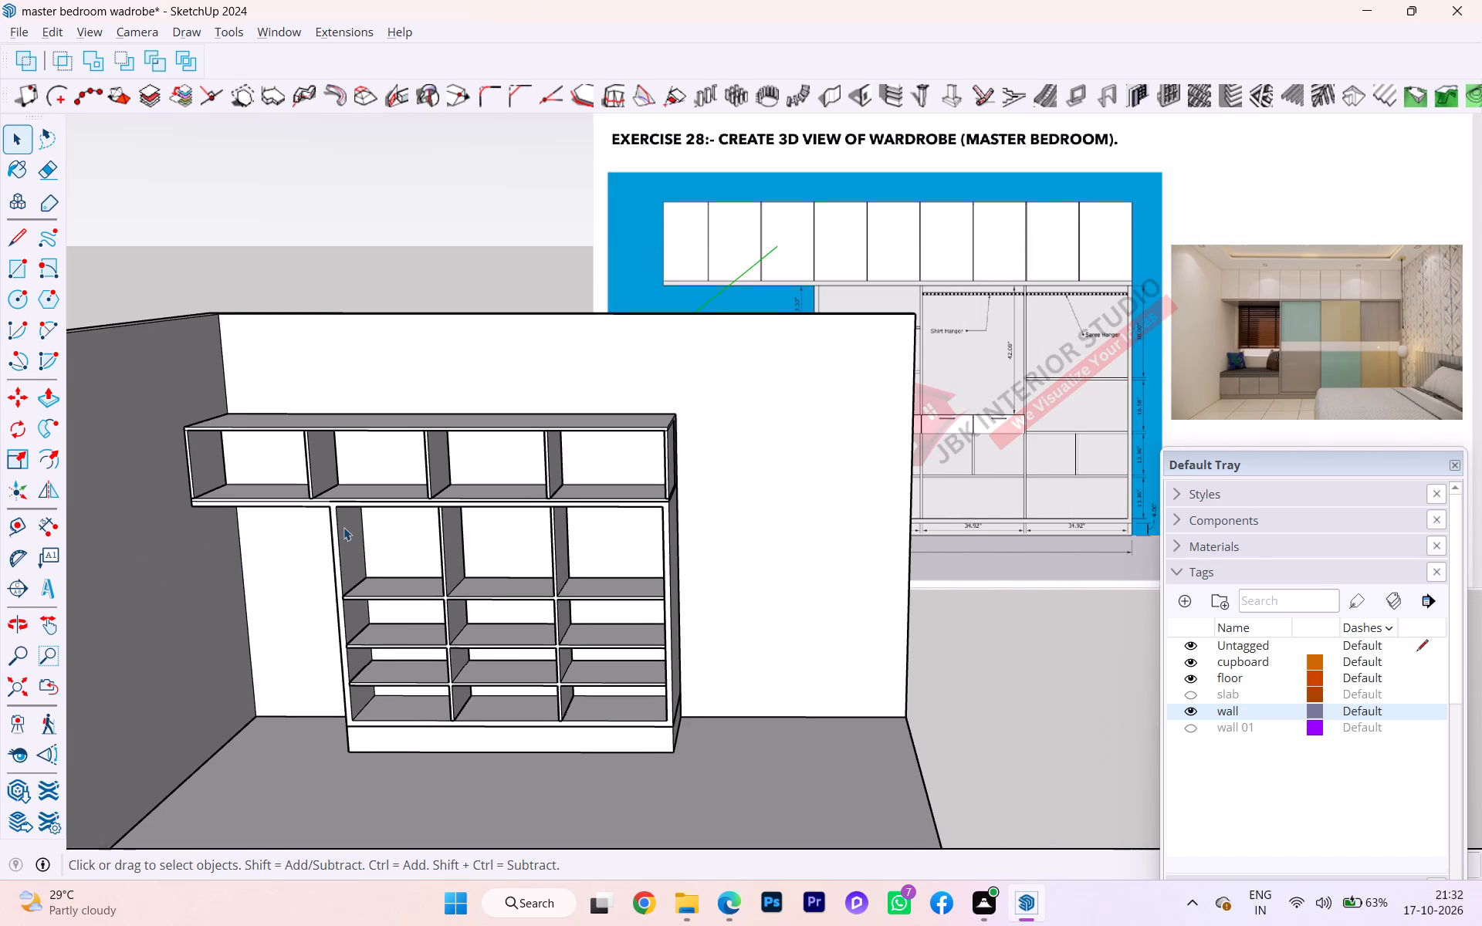
scroll(312, 464, "down", 1)
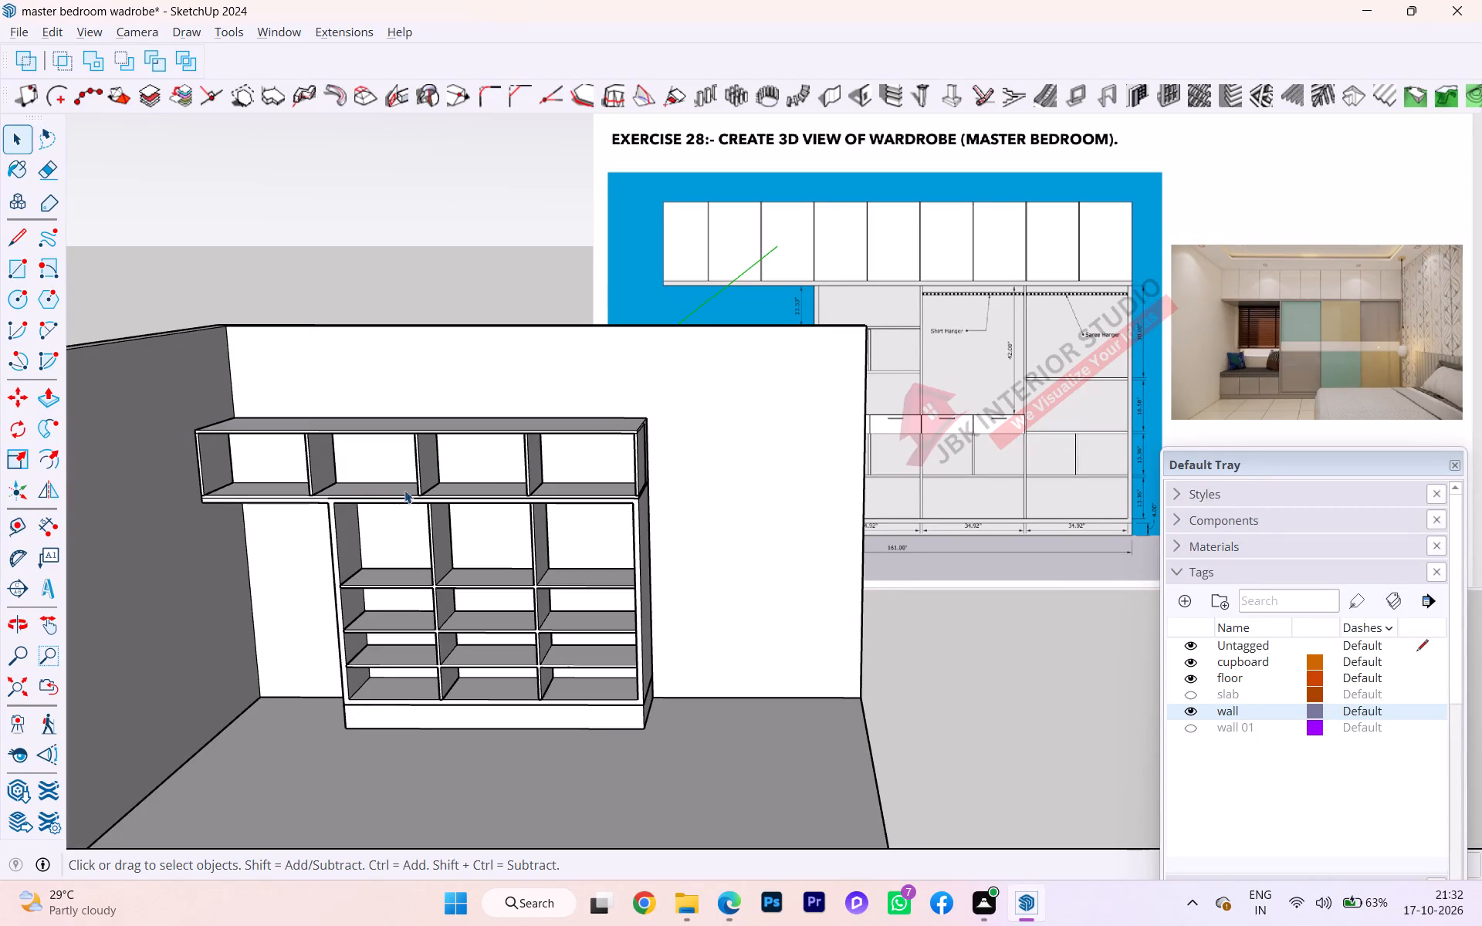
scroll(781, 482, "down", 1)
scroll(774, 483, "up", 1)
middle_click_drag(734, 488, 623, 506)
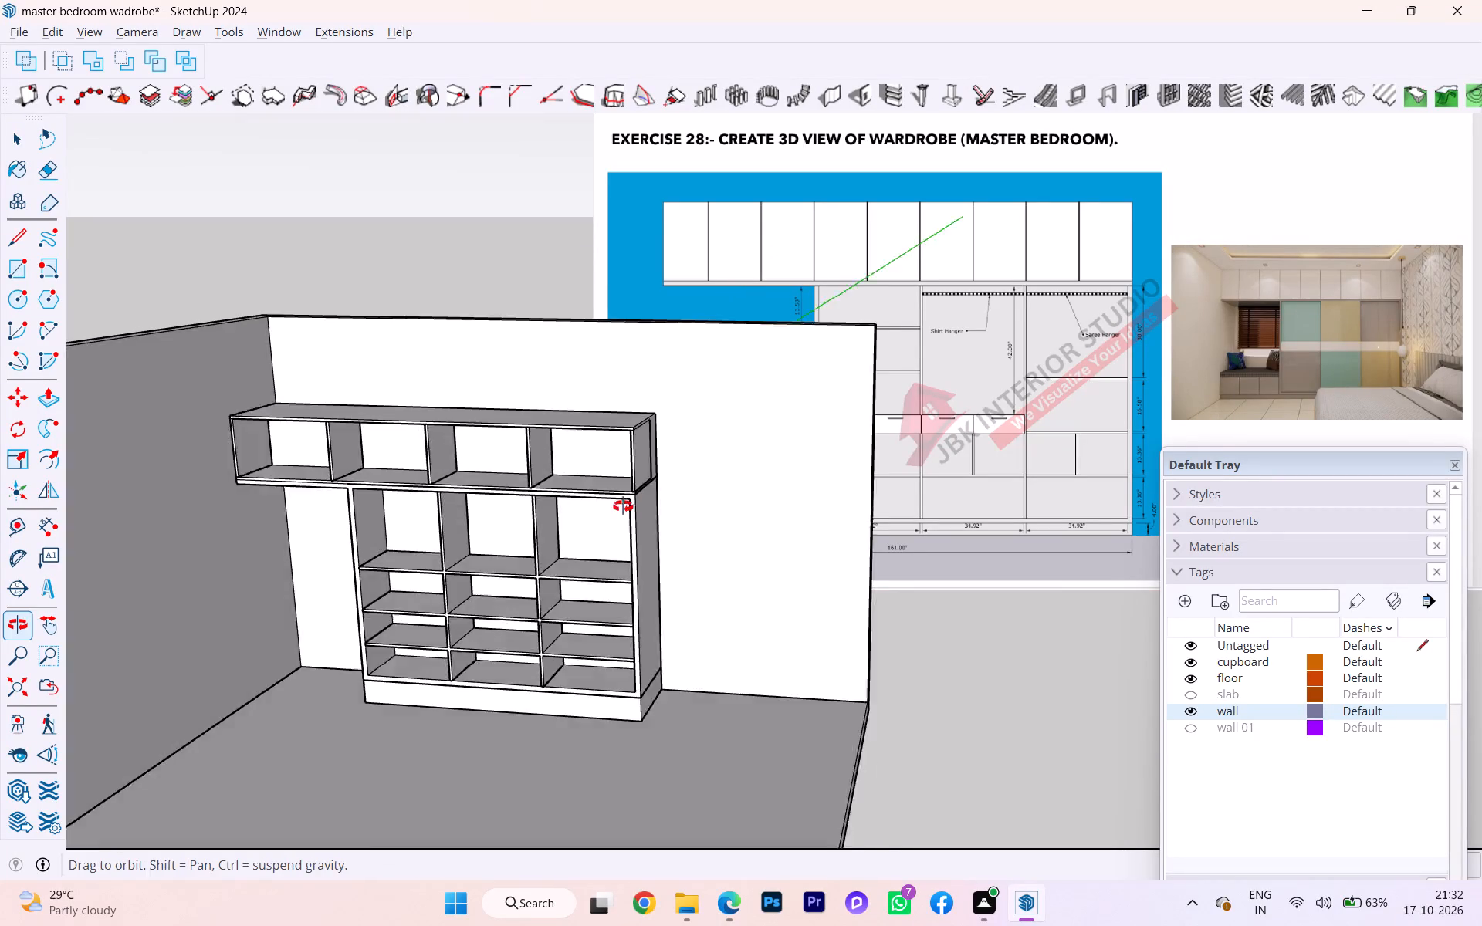
middle_click_drag(623, 506, 594, 507)
scroll(636, 475, "up", 9)
left_click(645, 474)
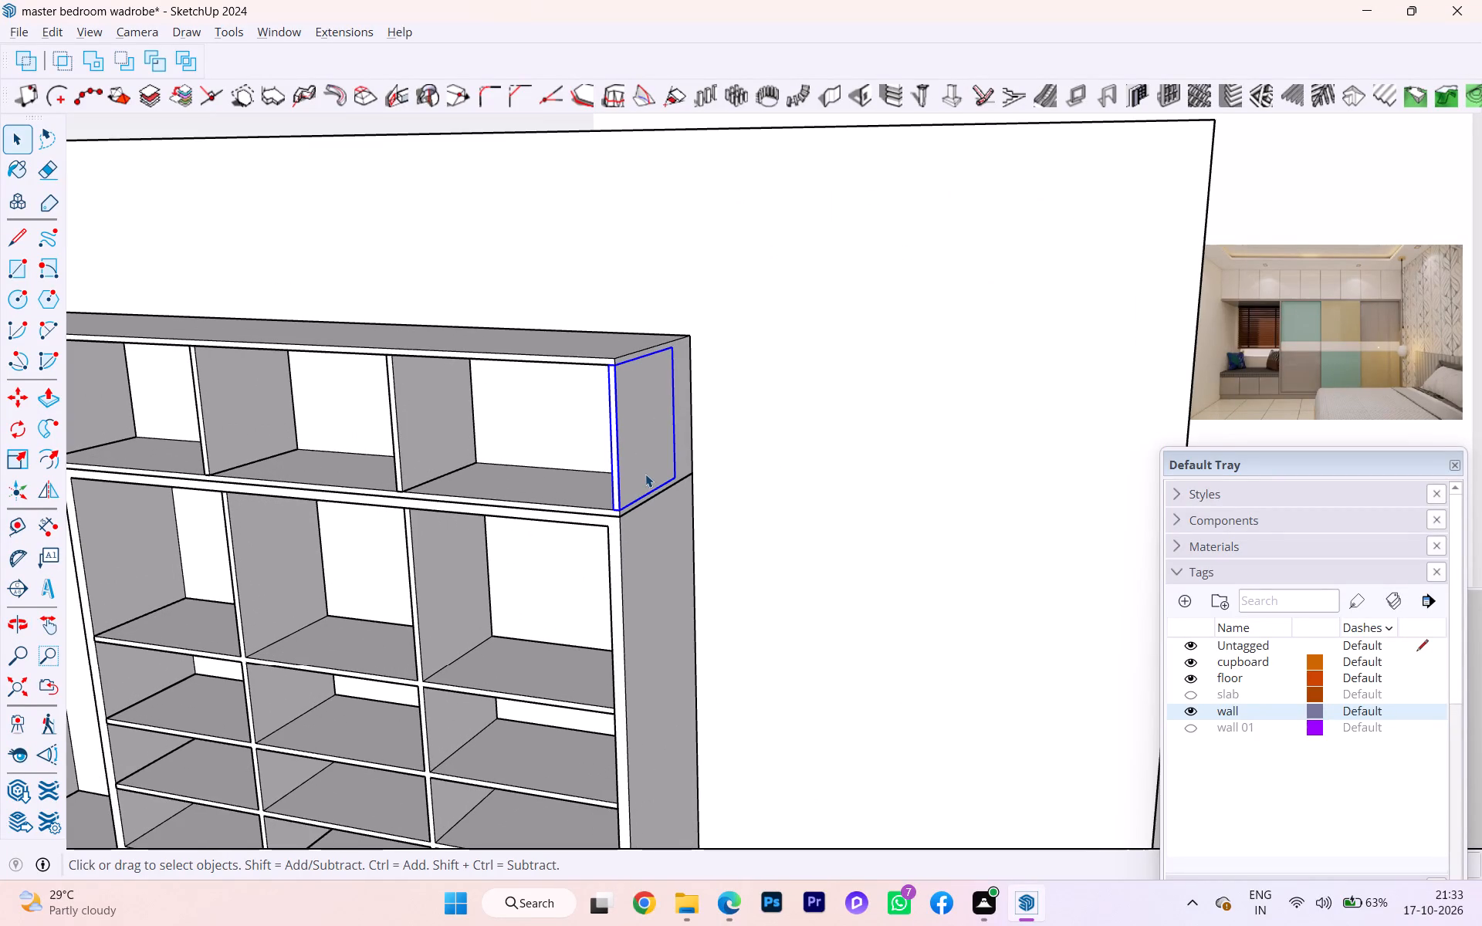
key("Delete")
Delete the redundant panel against the inner side face at the loft's overhanging end.
scroll(760, 461, "down", 3)
scroll(949, 461, "down", 3)
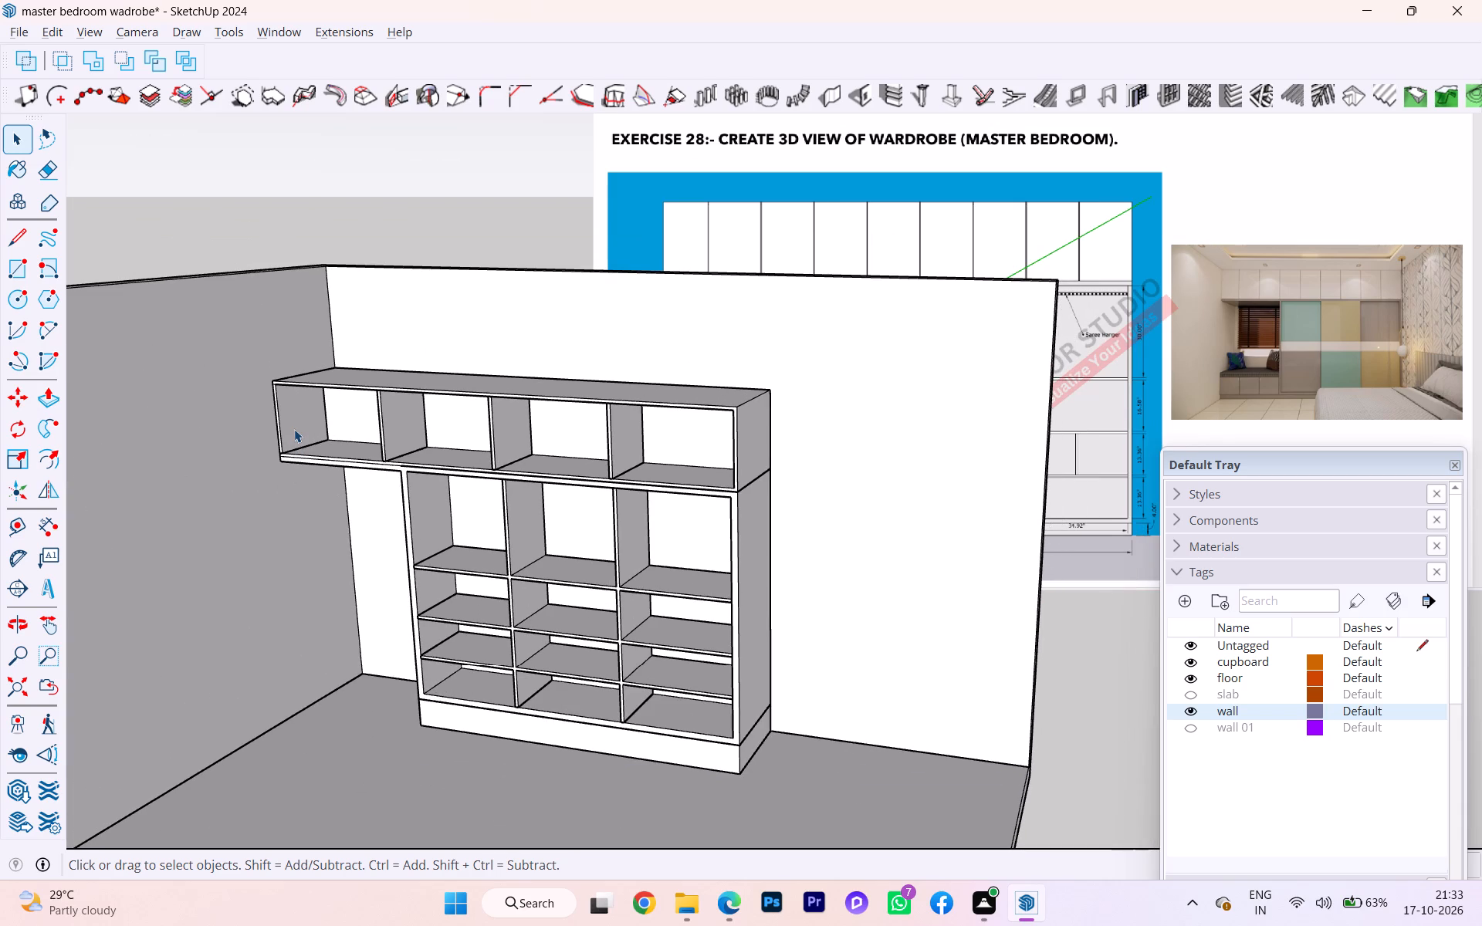
left_click(294, 428)
key("Delete")
scroll(287, 436, "down", 1)
scroll(287, 436, "up", 3)
middle_click_drag(287, 436, 332, 416)
scroll(287, 436, "down", 1)
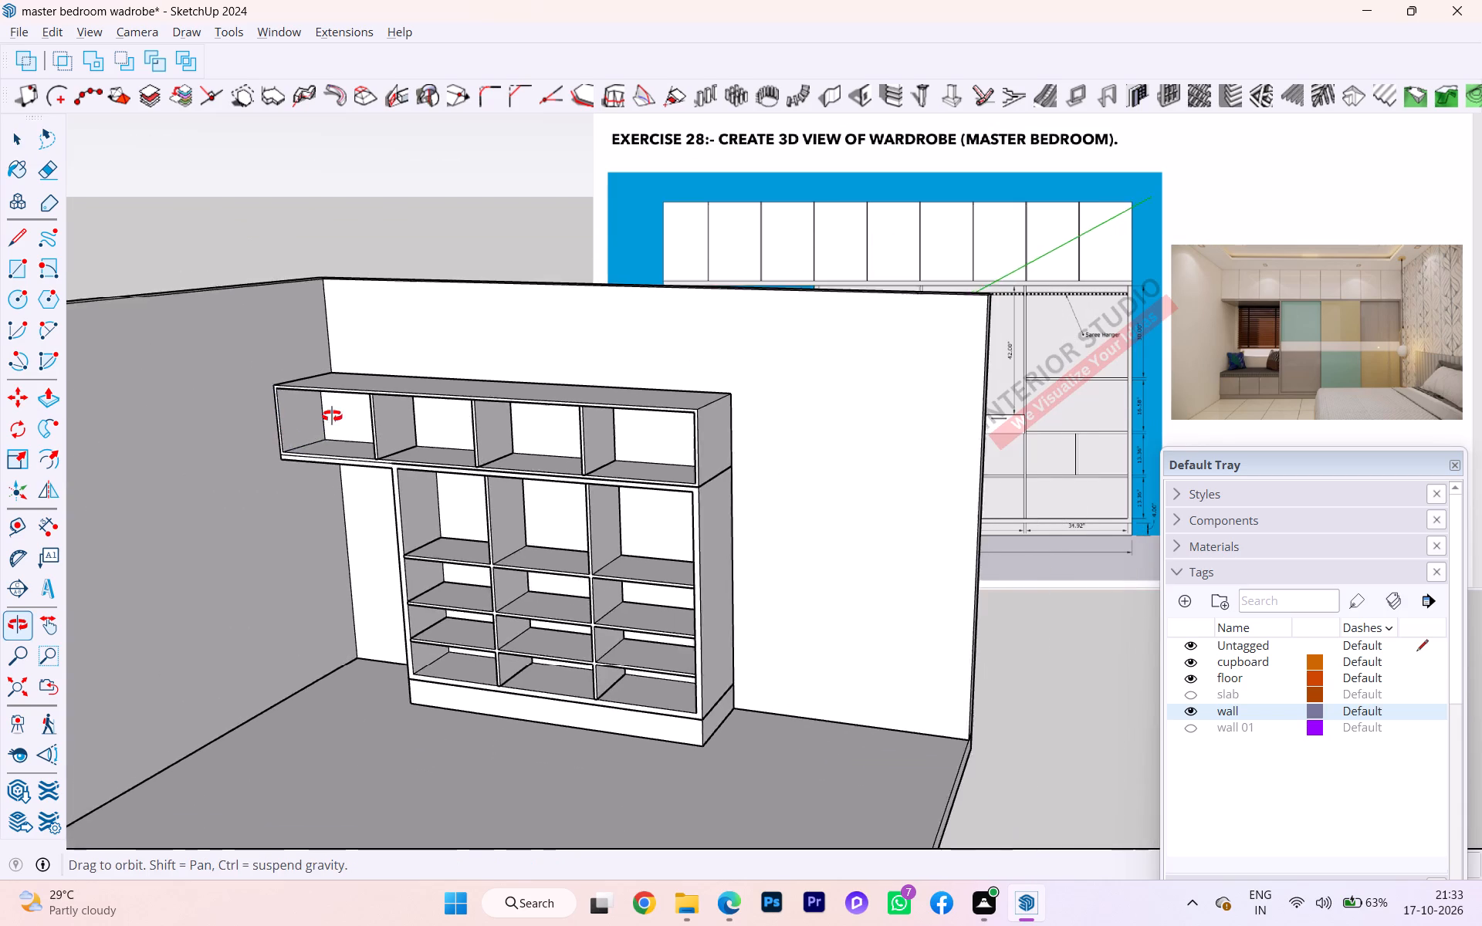
Examine the loft's partitions and the joint between the loft and the wardrobe carcass below it.
middle_click_drag(332, 416, 377, 405)
scroll(339, 488, "up", 1)
scroll(339, 490, "down", 1)
scroll(340, 496, "up", 7)
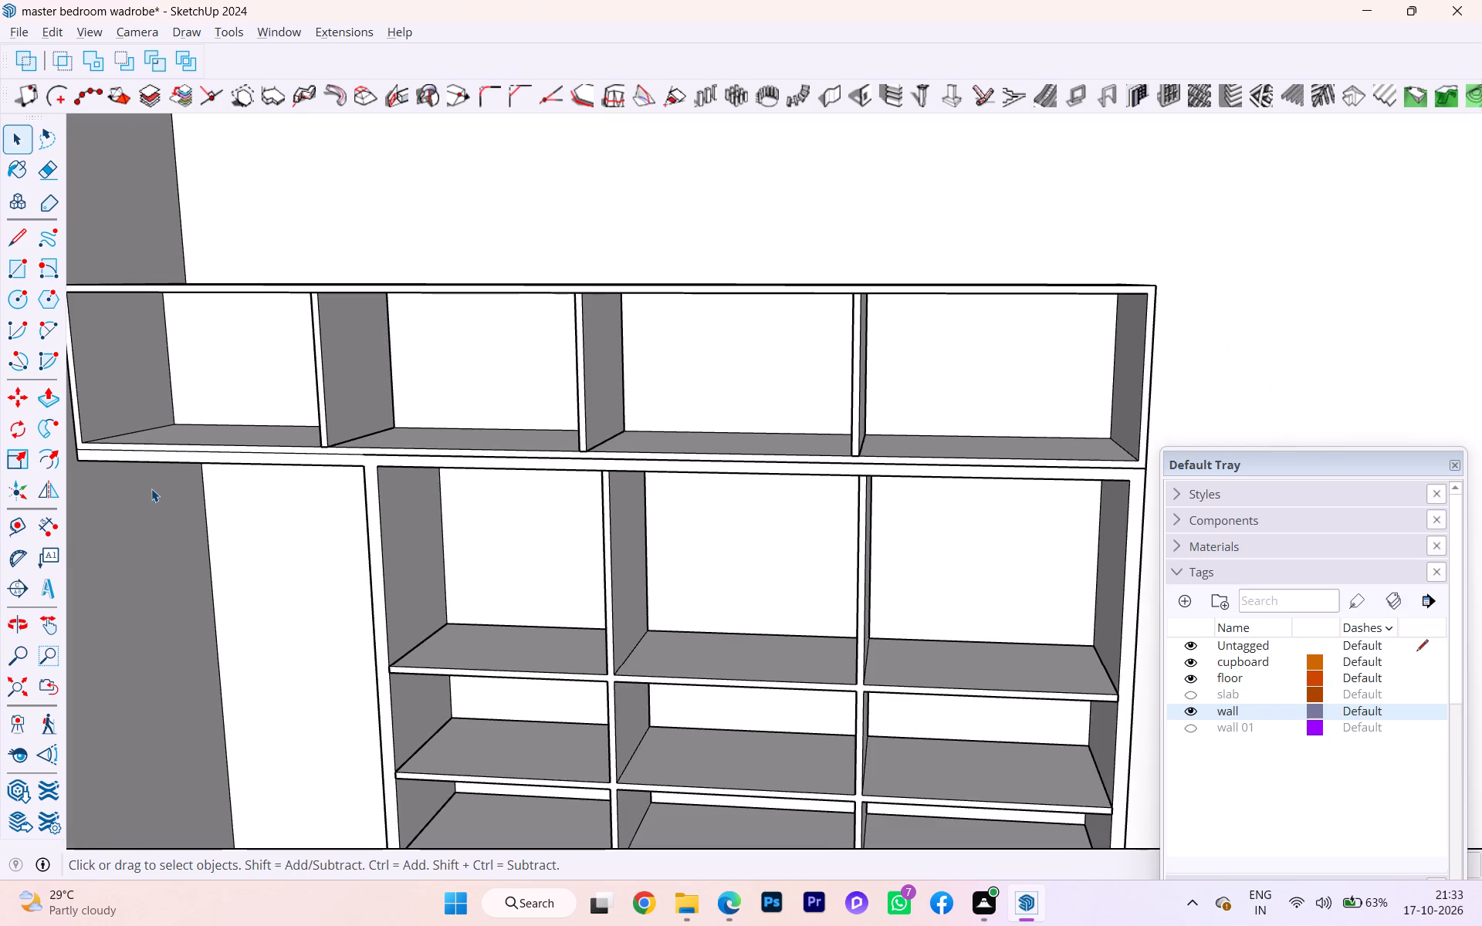
scroll(151, 488, "down", 8)
scroll(154, 486, "up", 3)
scroll(162, 480, "down", 2)
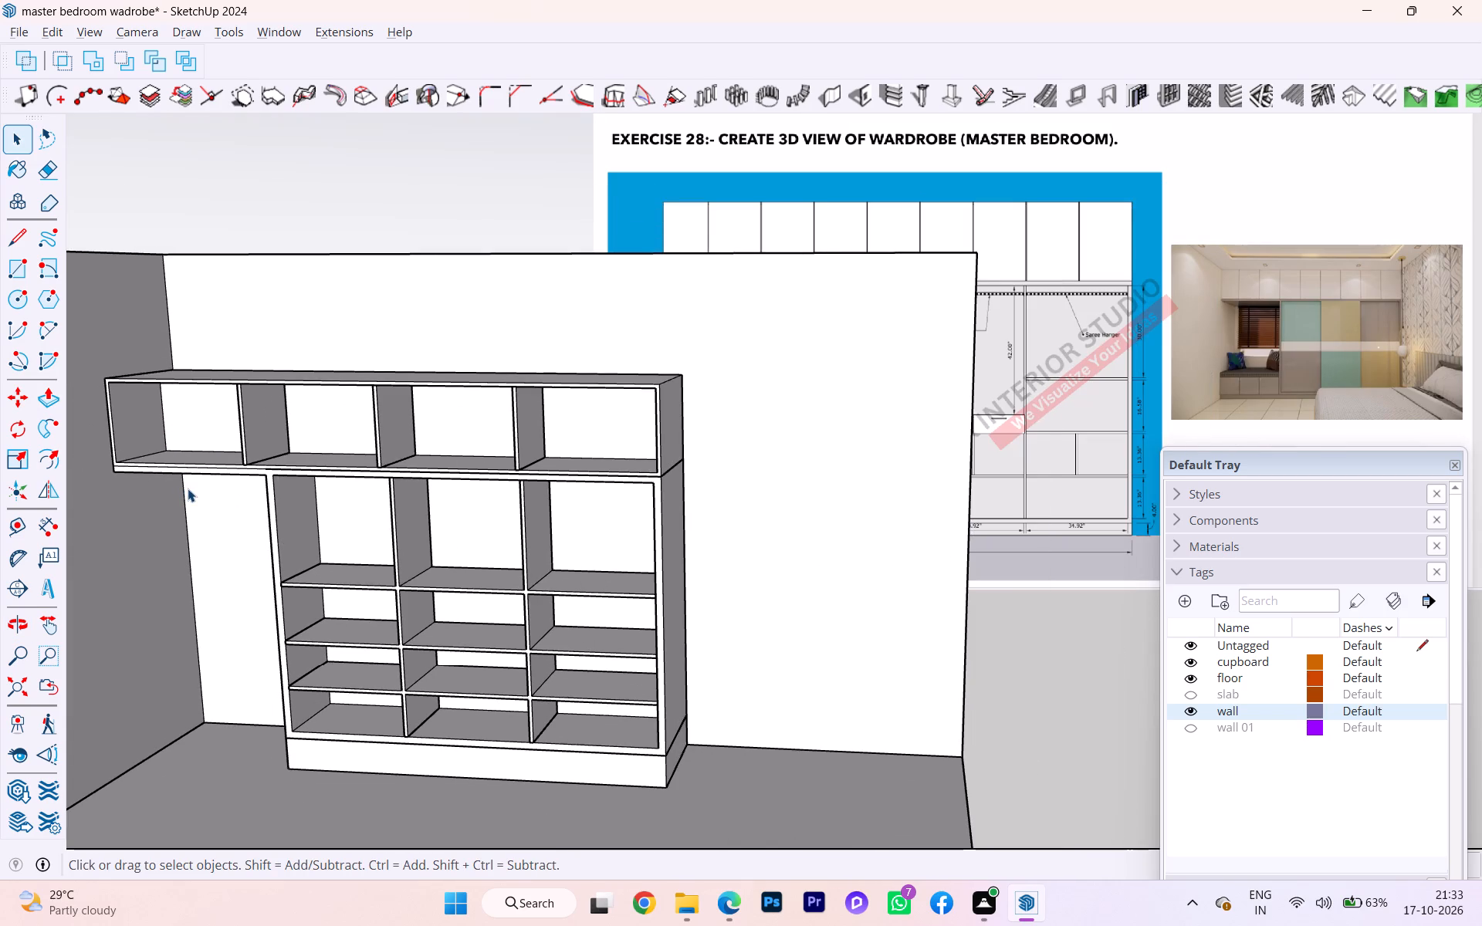
scroll(231, 481, "up", 3)
scroll(310, 465, "up", 4)
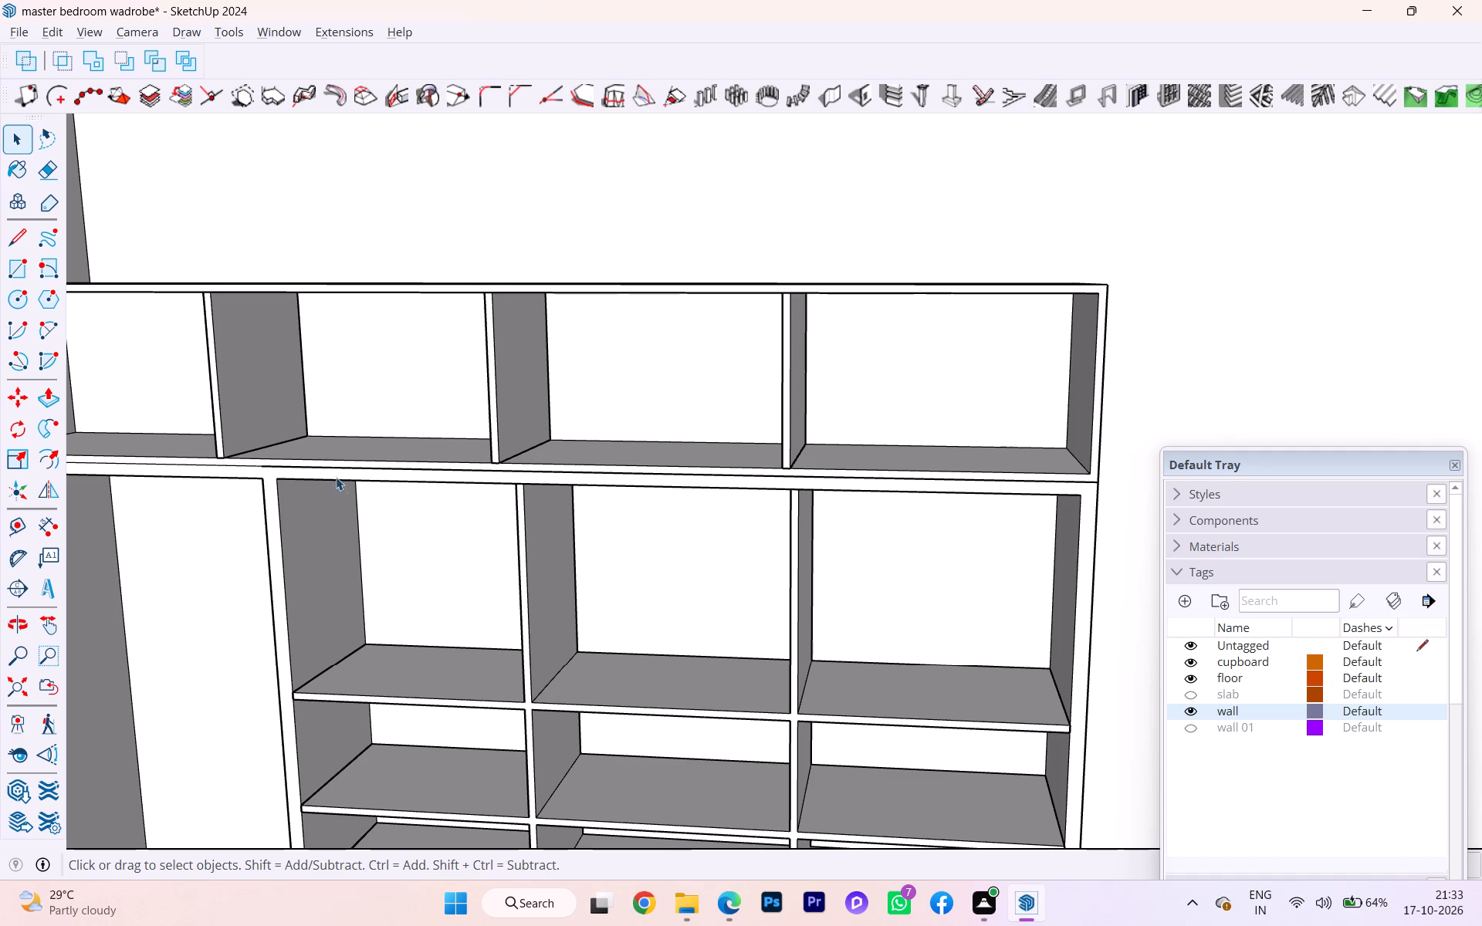
scroll(522, 495, "up", 8)
scroll(537, 477, "down", 2)
middle_click_drag(537, 477, 544, 515)
scroll(544, 515, "up", 1)
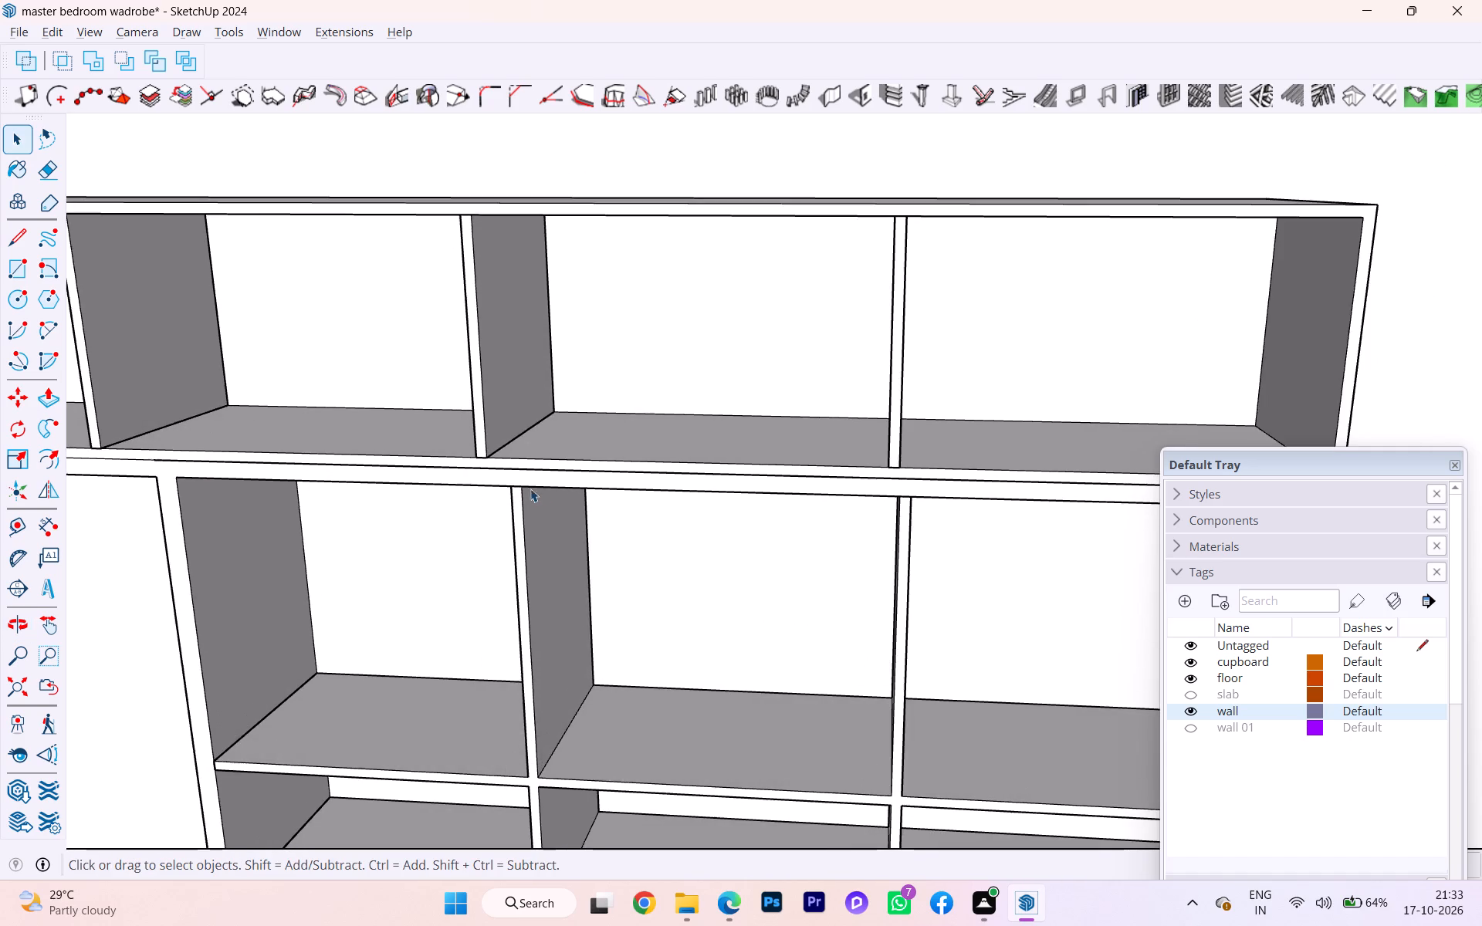
scroll(525, 480, "down", 2)
scroll(525, 480, "up", 2)
scroll(525, 480, "down", 5)
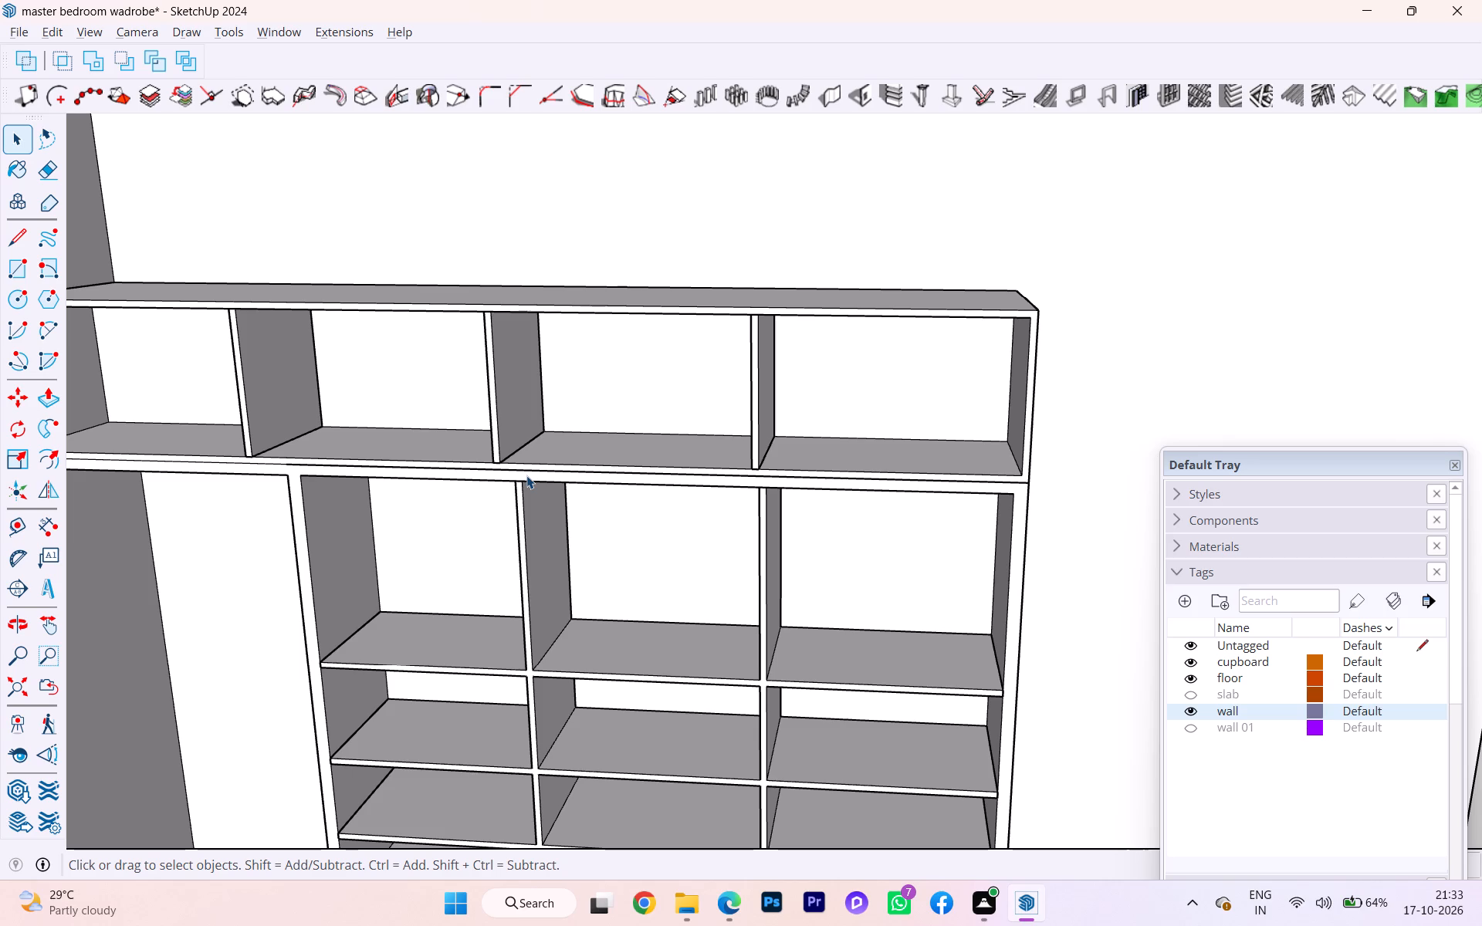
scroll(594, 524, "down", 2)
scroll(510, 558, "down", 1)
scroll(282, 534, "up", 6)
scroll(281, 464, "down", 1)
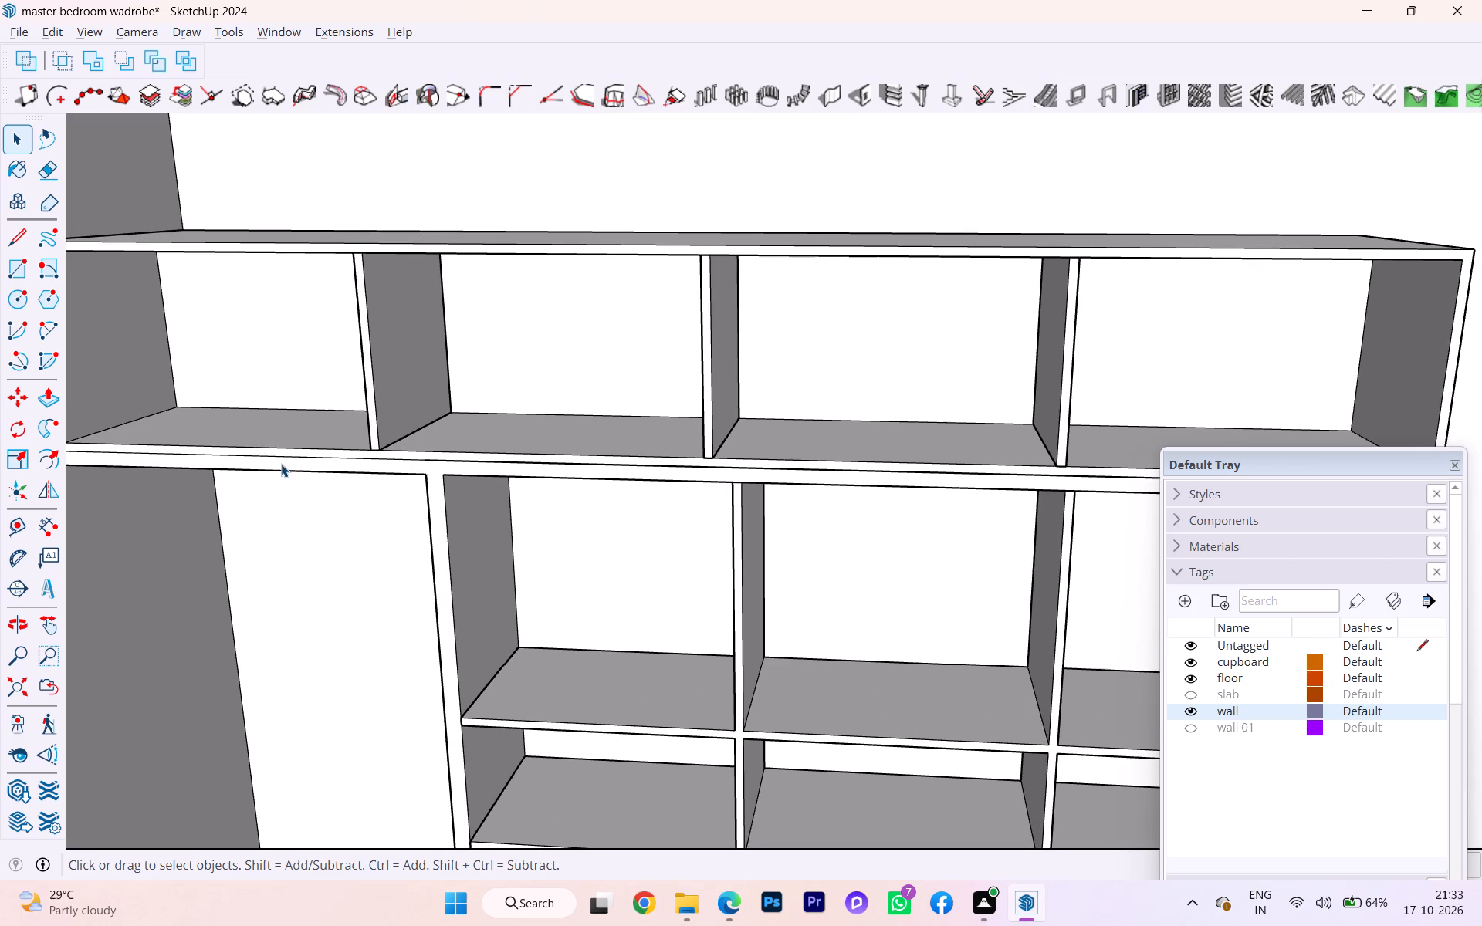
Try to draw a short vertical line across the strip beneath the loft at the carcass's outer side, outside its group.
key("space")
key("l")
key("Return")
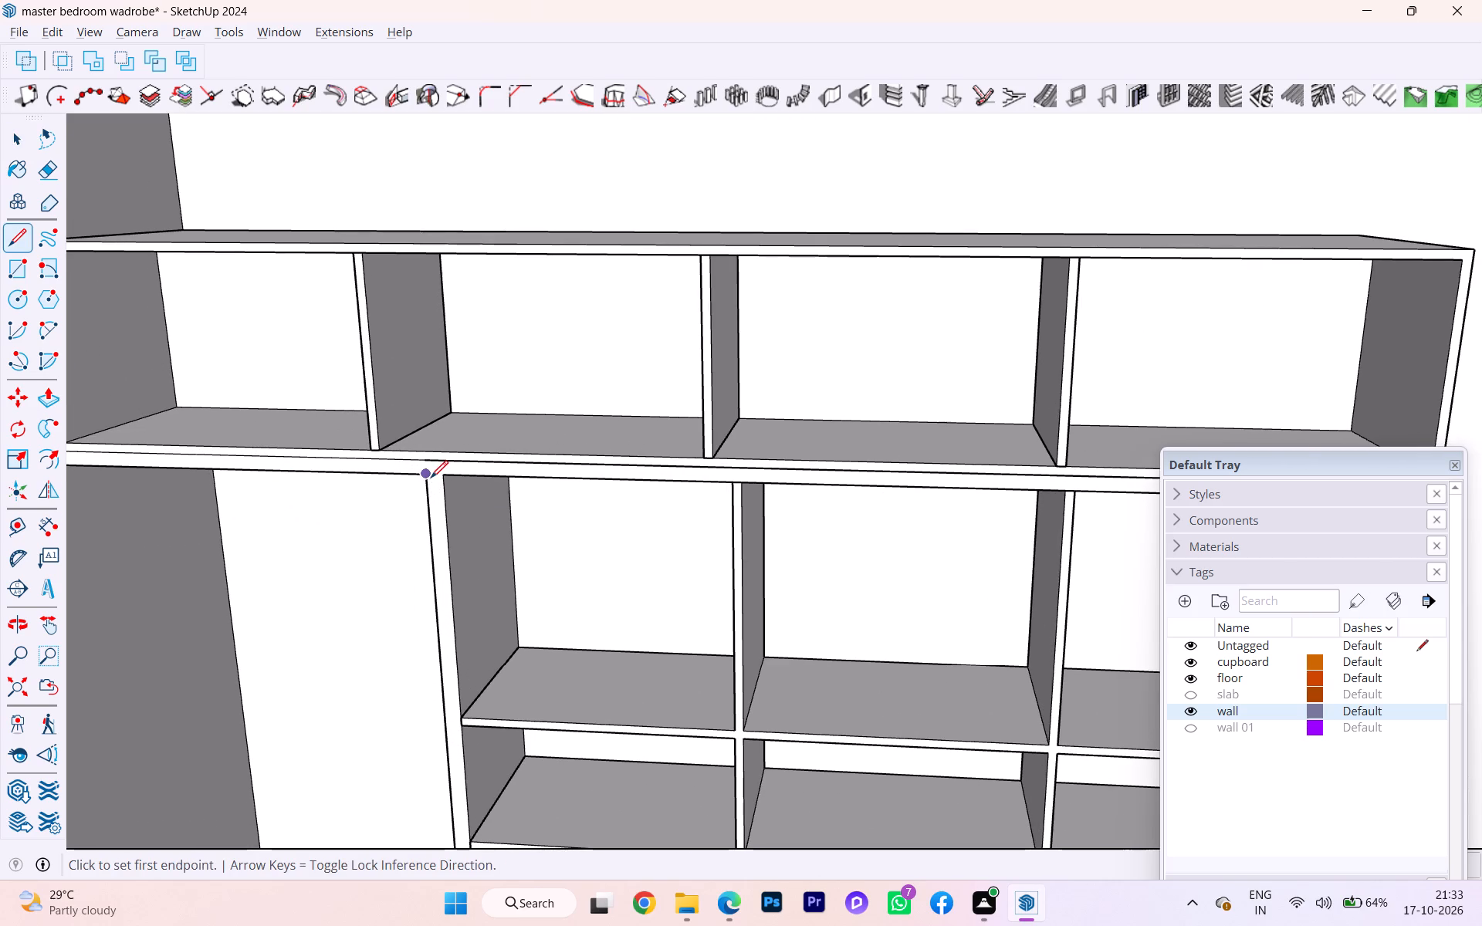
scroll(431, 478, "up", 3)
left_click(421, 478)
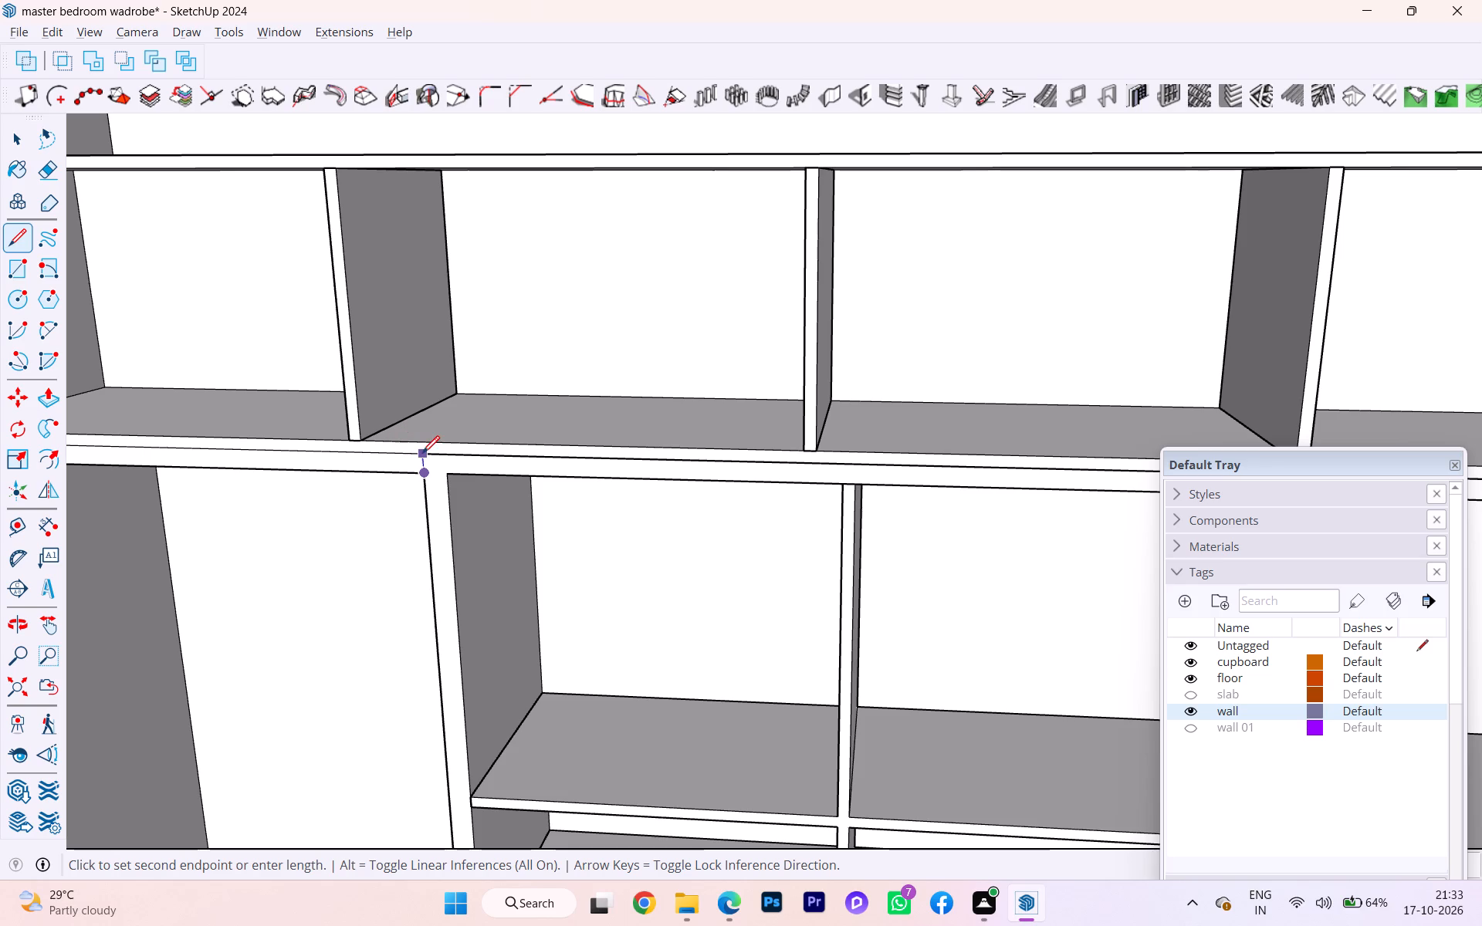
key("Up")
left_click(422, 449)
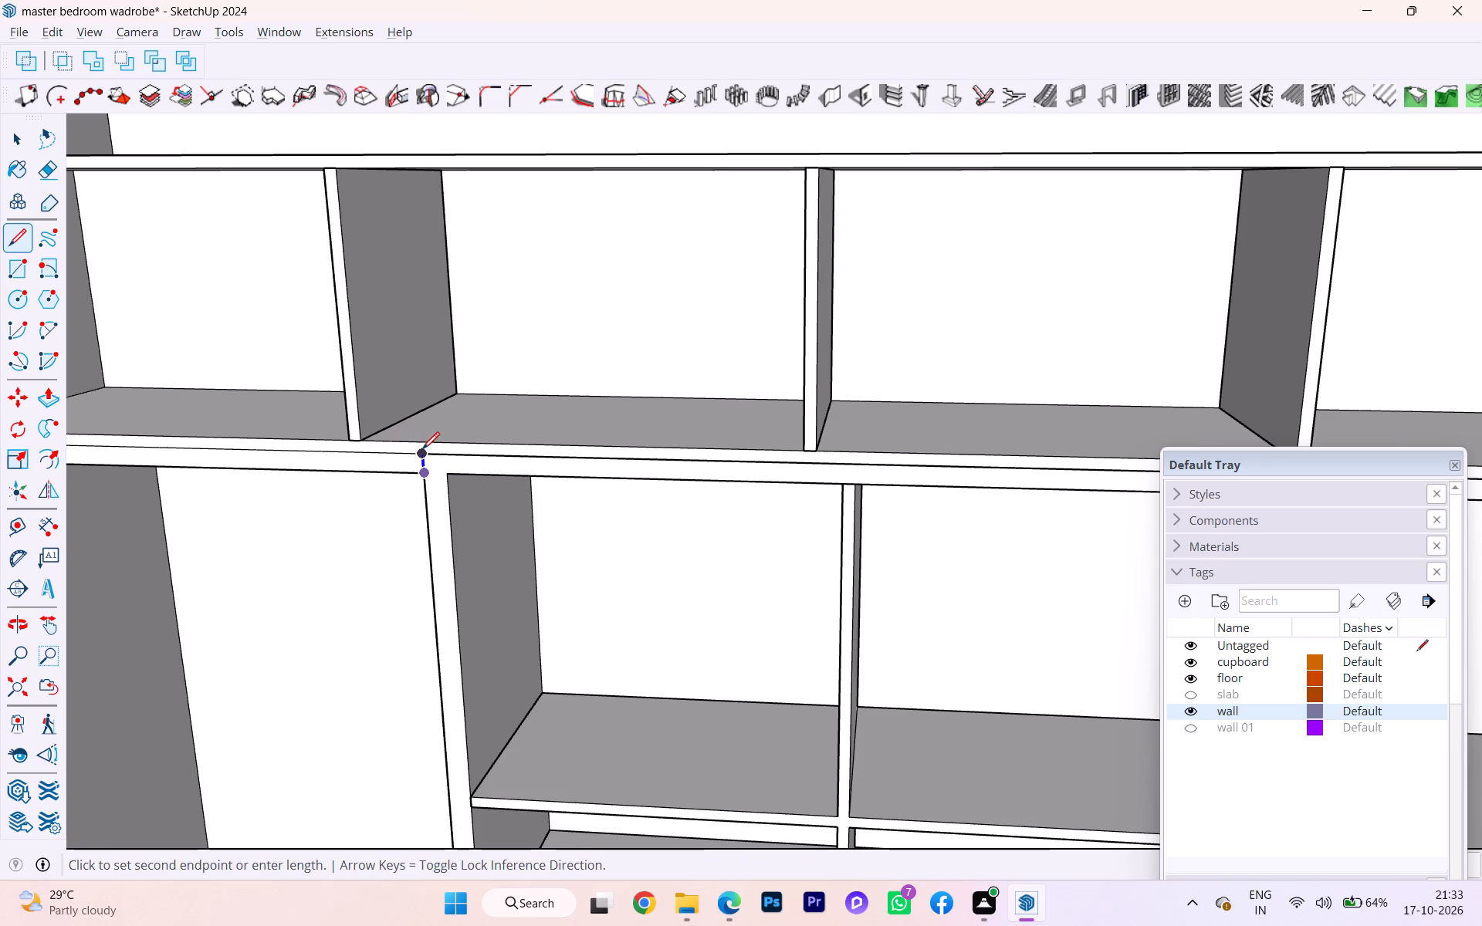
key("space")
Inside the carcass group, draw a short line splitting the overhanging top strip from the carcass's outer side.
left_click(365, 468)
left_click(363, 465)
double_click(363, 465)
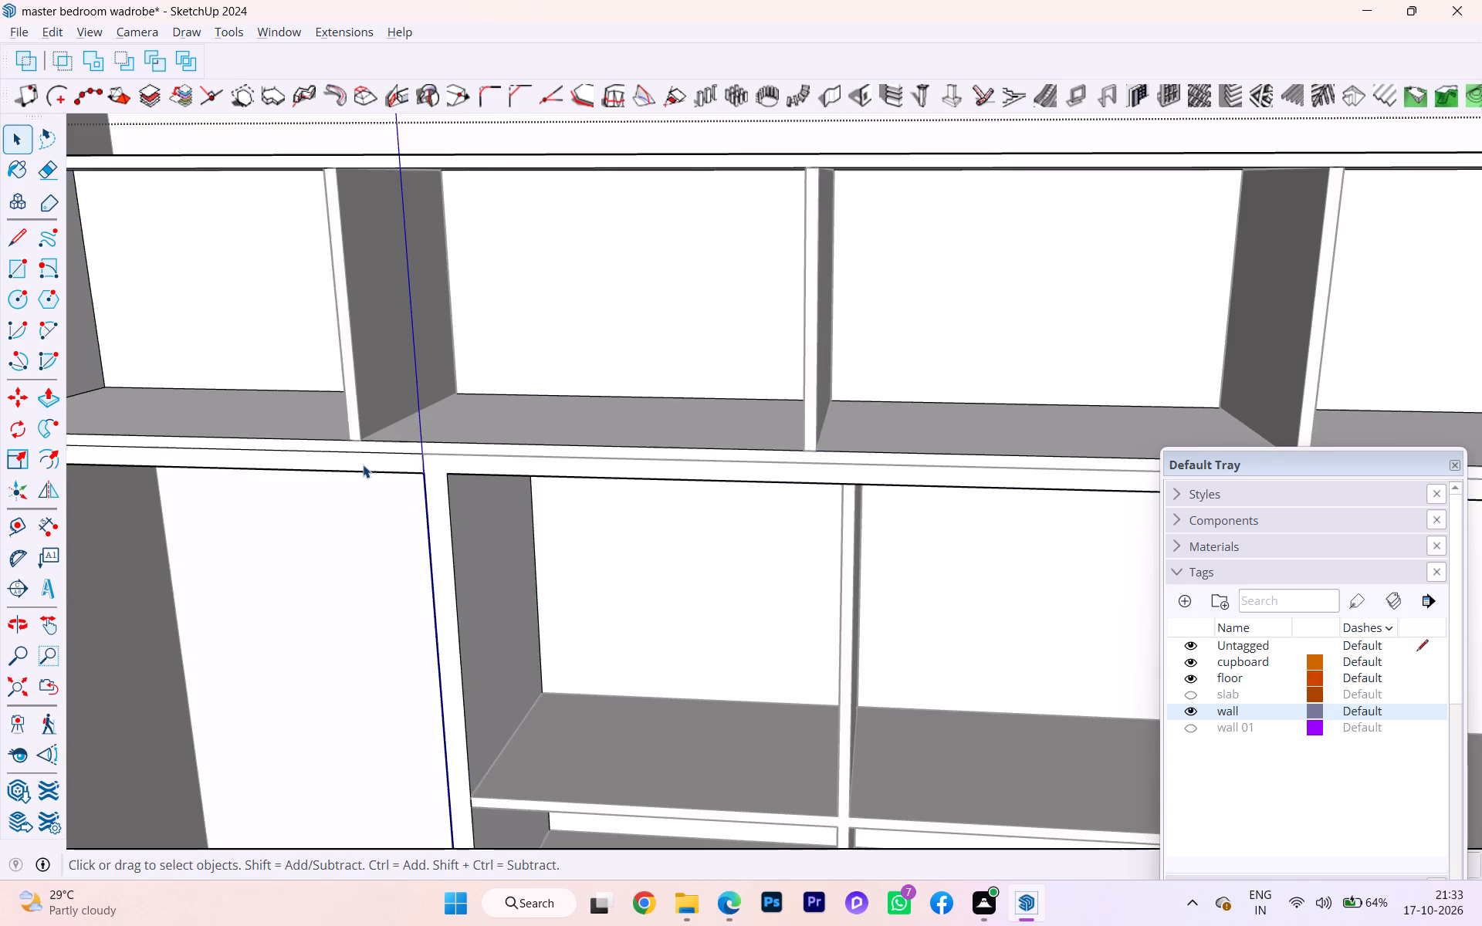
double_click(370, 464)
scroll(434, 468, "up", 1)
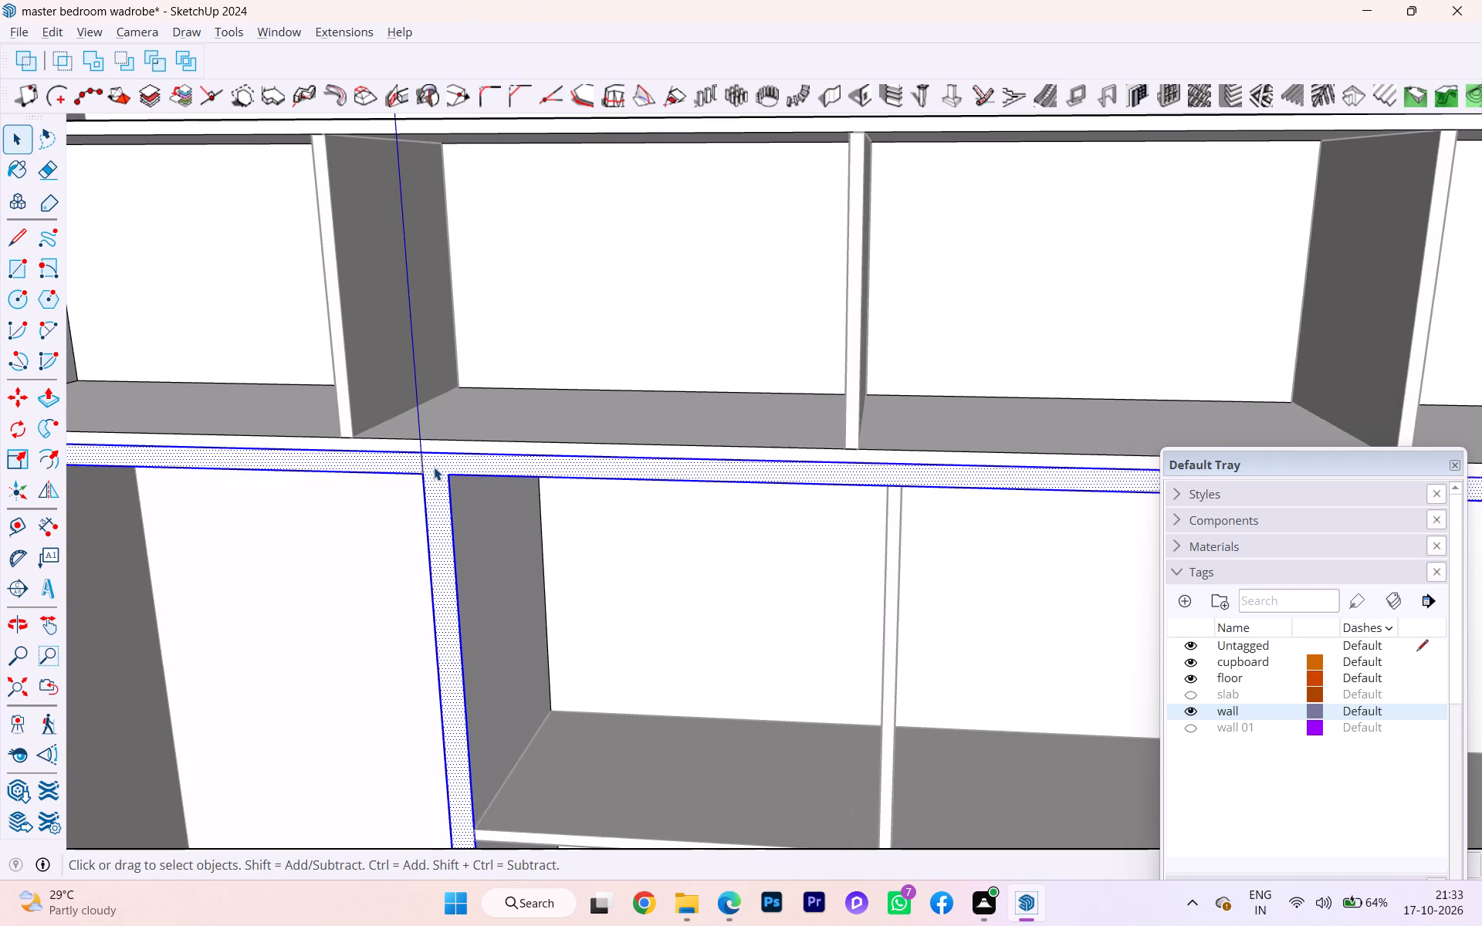
key("l")
key("Return")
scroll(432, 467, "up", 2)
left_click(423, 477)
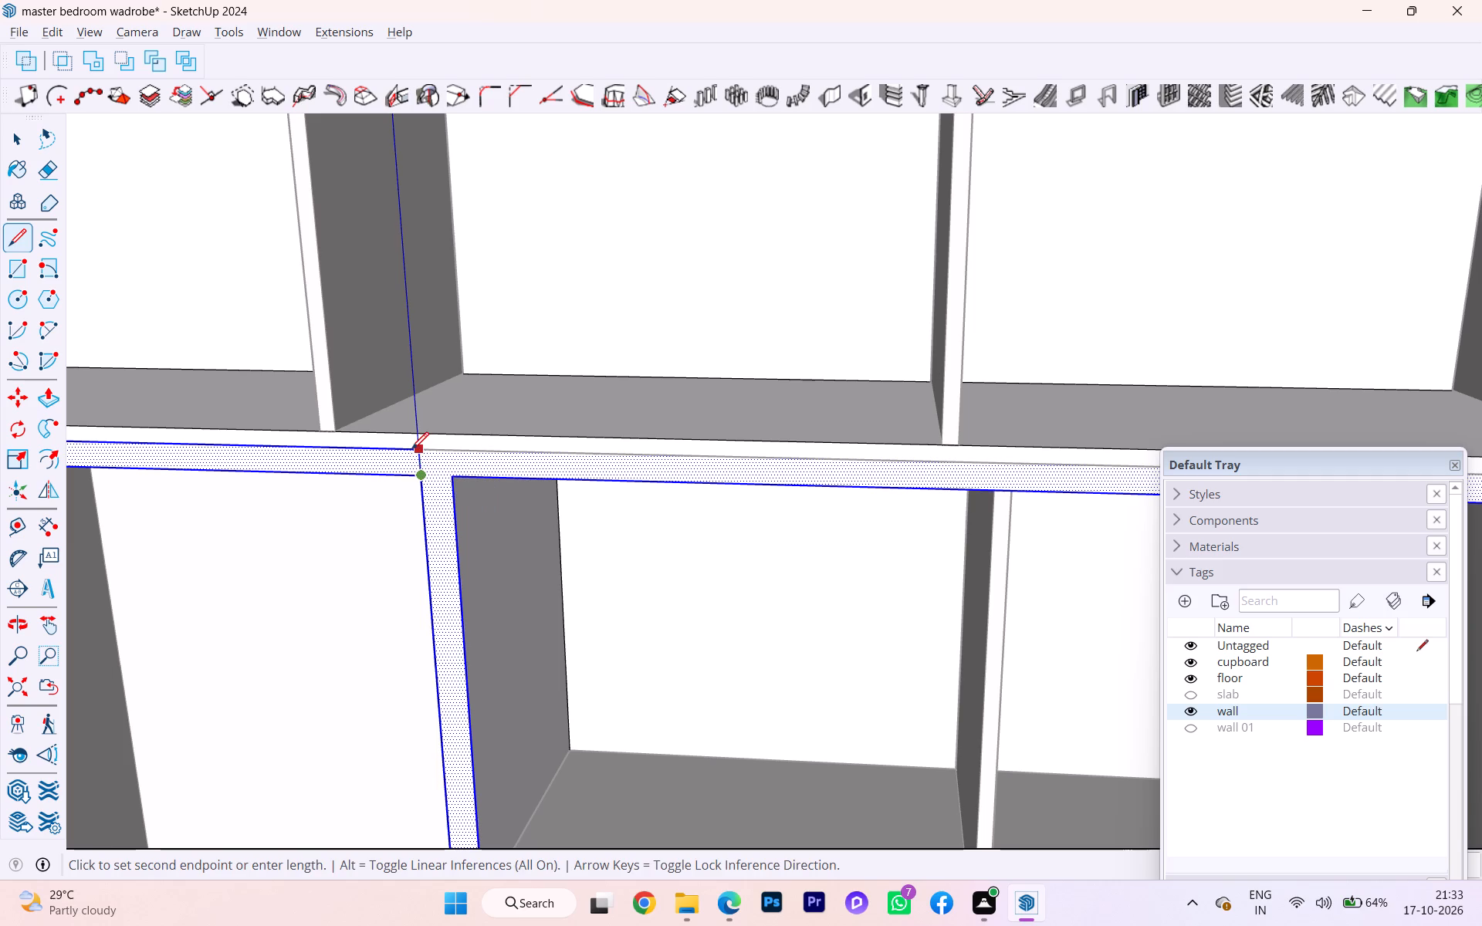
left_click(411, 449)
key("space")
Push the overhanging strip beneath the loft back its full 2' 6" depth to remove it.
left_click(377, 461)
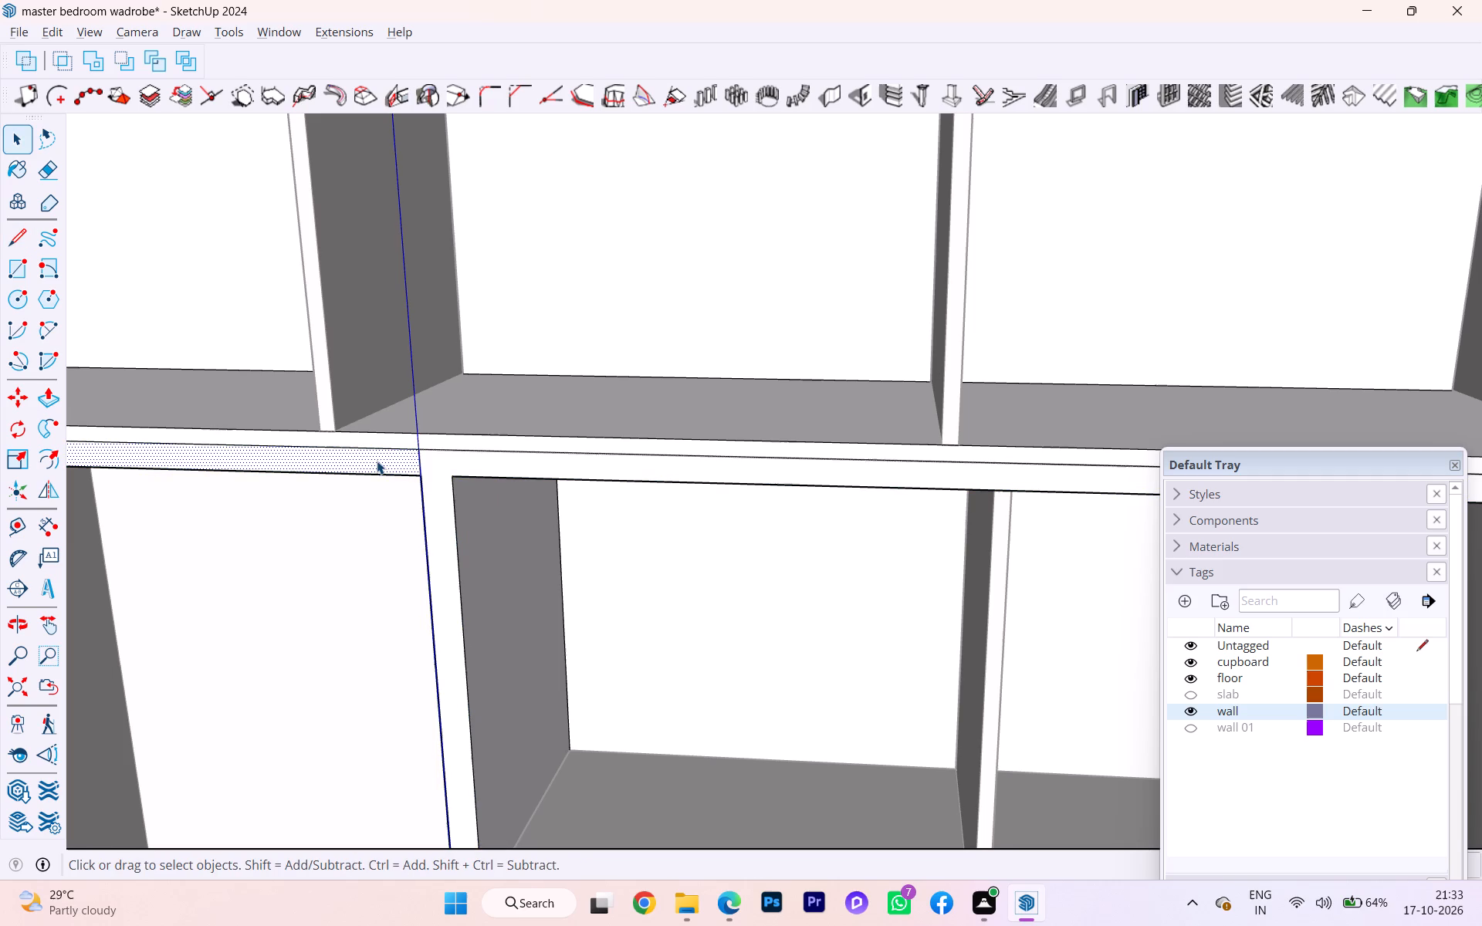
key("p")
left_click(376, 461)
middle_click_drag(378, 456, 418, 356)
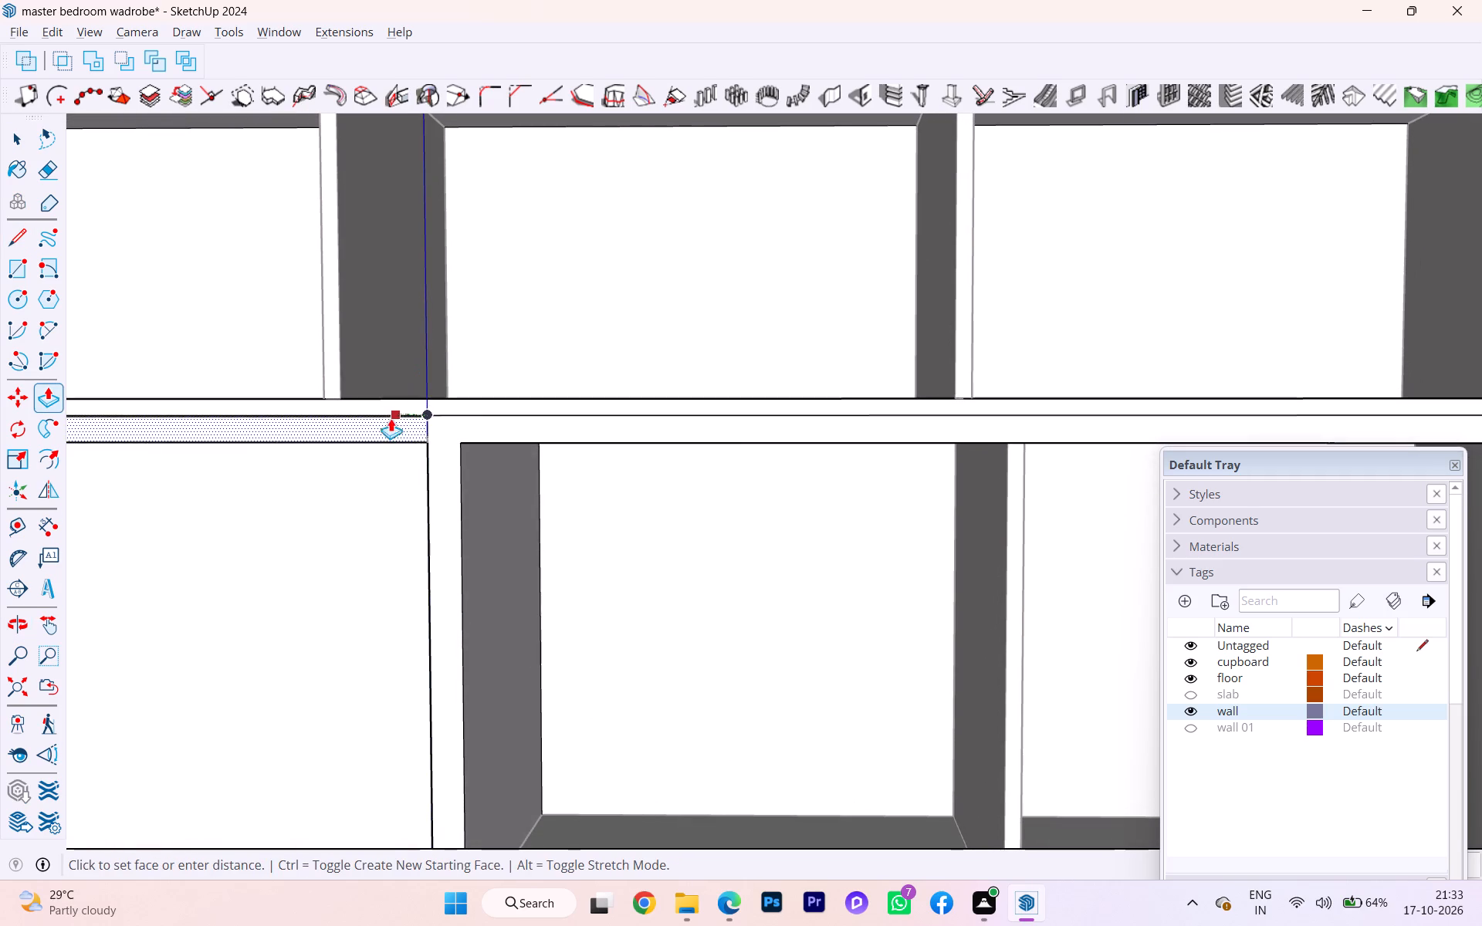
left_click(238, 492)
Delete the leftover edge near the top of the carcass's exposed side face and close the group.
middle_click_drag(258, 494, 398, 375)
scroll(413, 478, "down", 1)
middle_click_drag(414, 479, 527, 468)
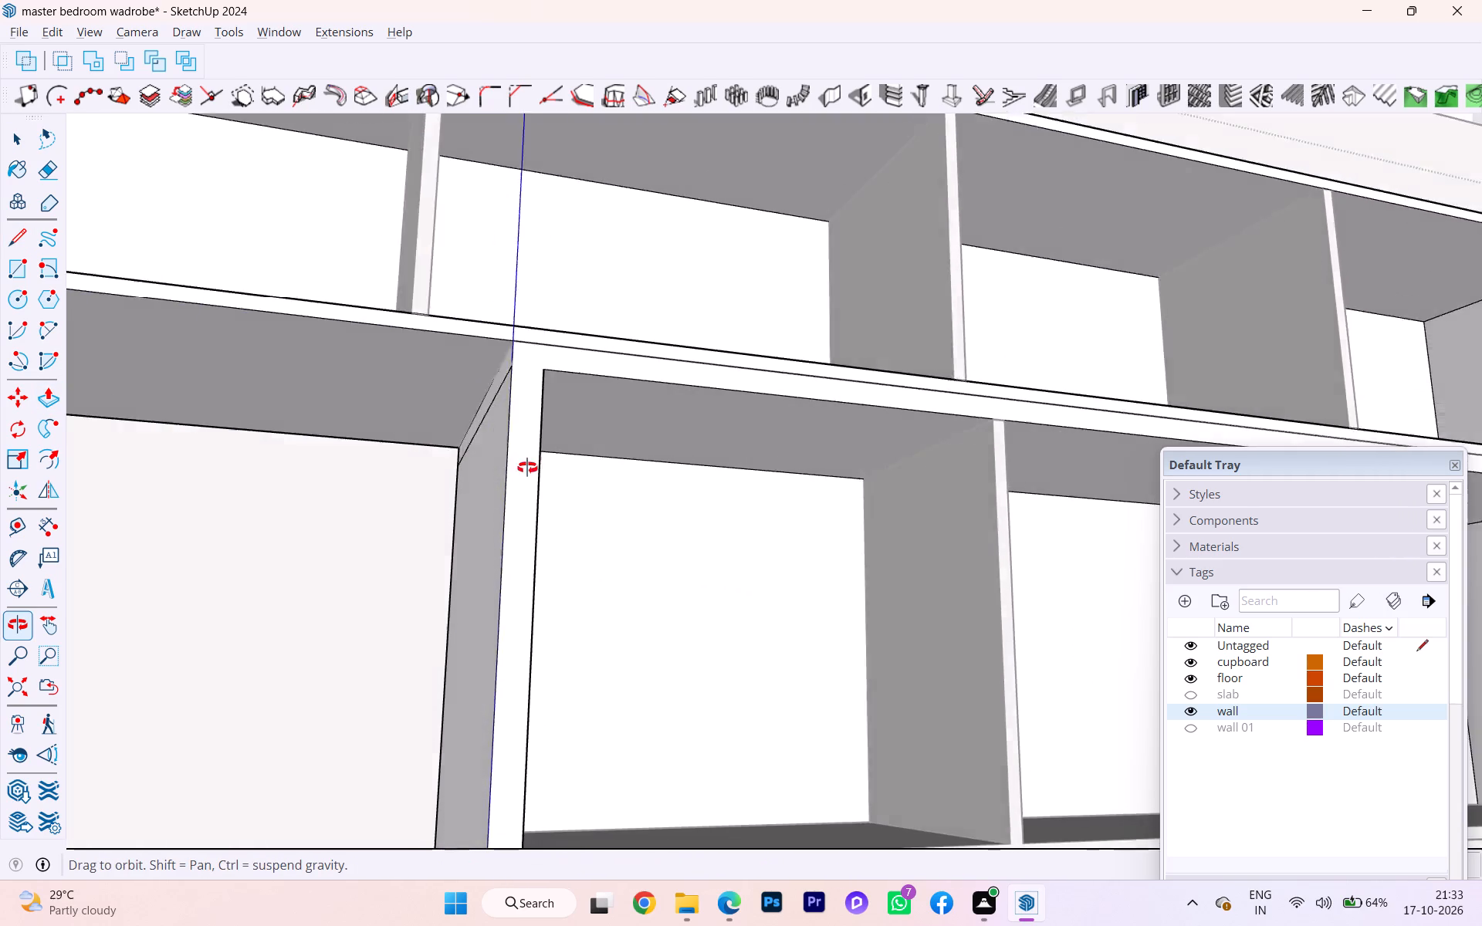
middle_click_drag(527, 468, 585, 465)
key("space")
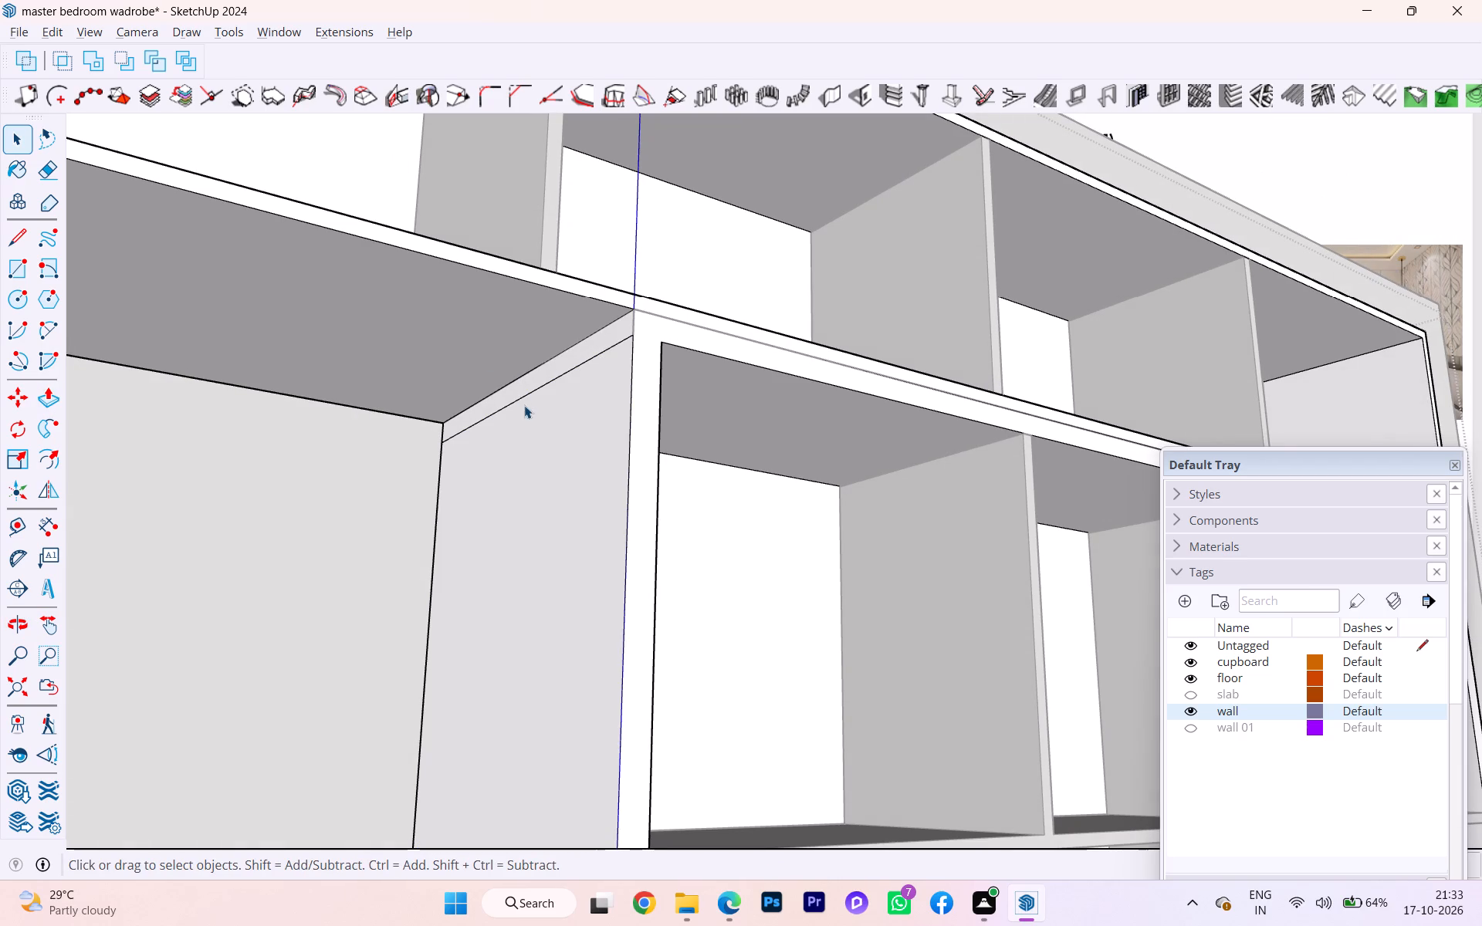
left_click(524, 405)
left_click(523, 393)
left_click(526, 400)
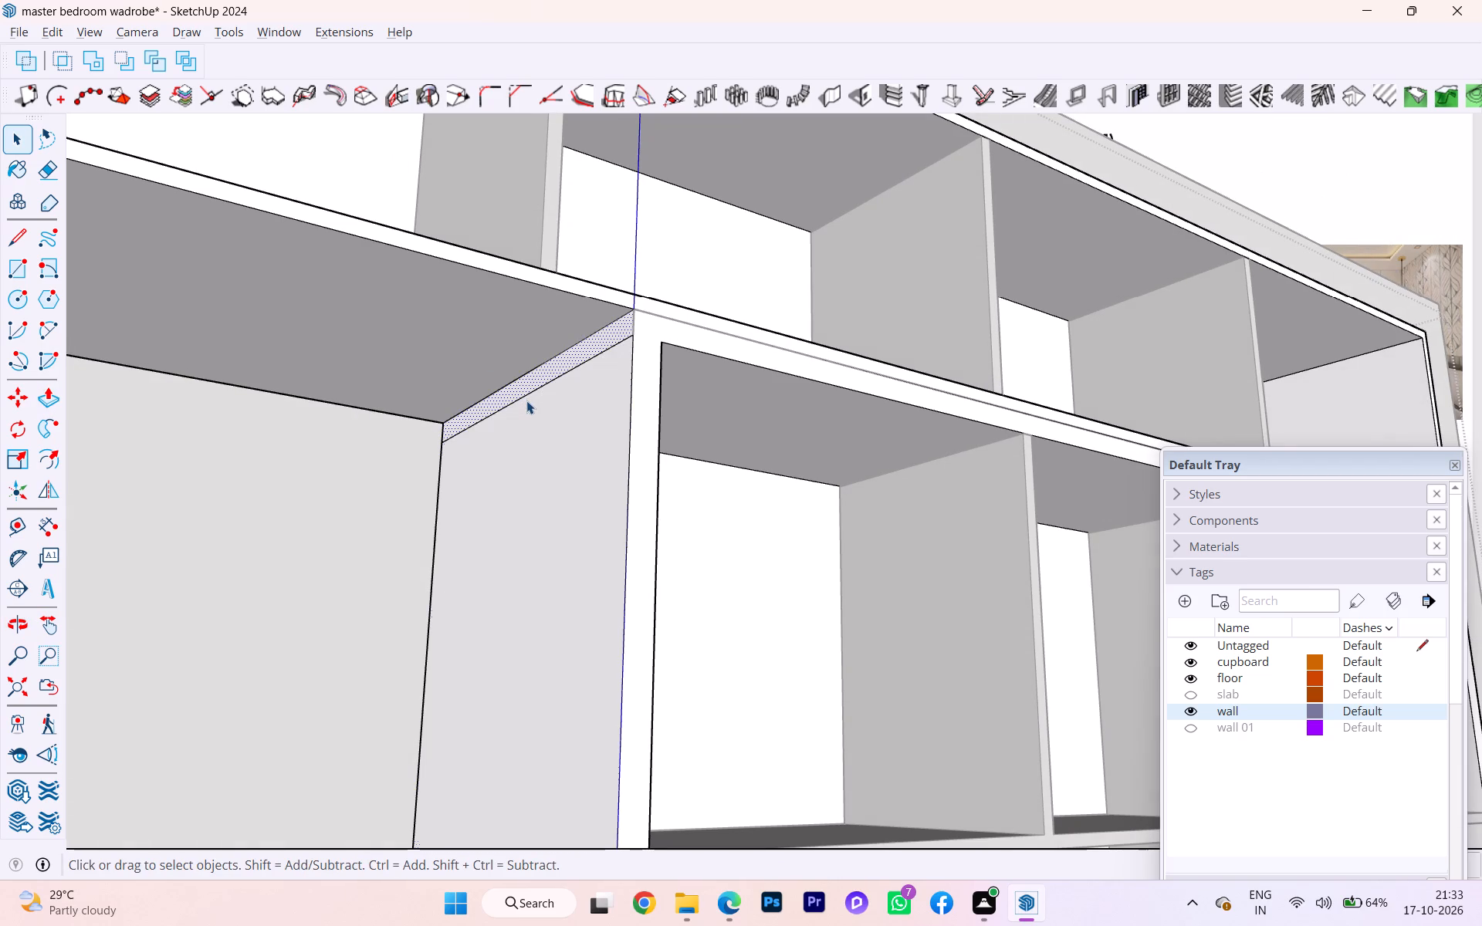
left_click(525, 397)
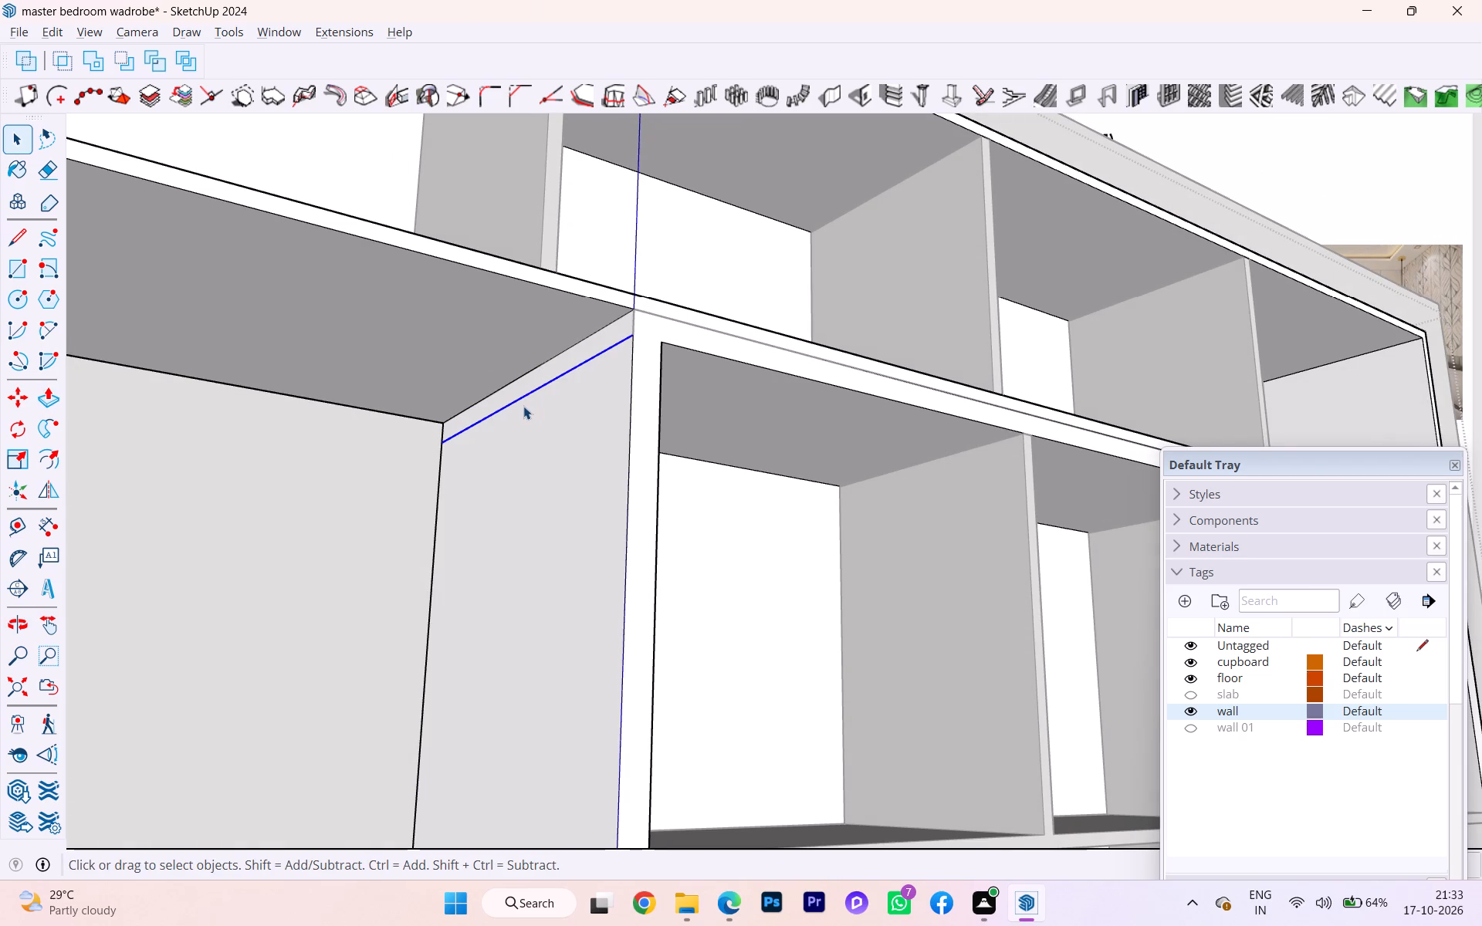
key("Delete")
scroll(516, 421, "down", 3)
middle_click_drag(531, 488, 303, 616)
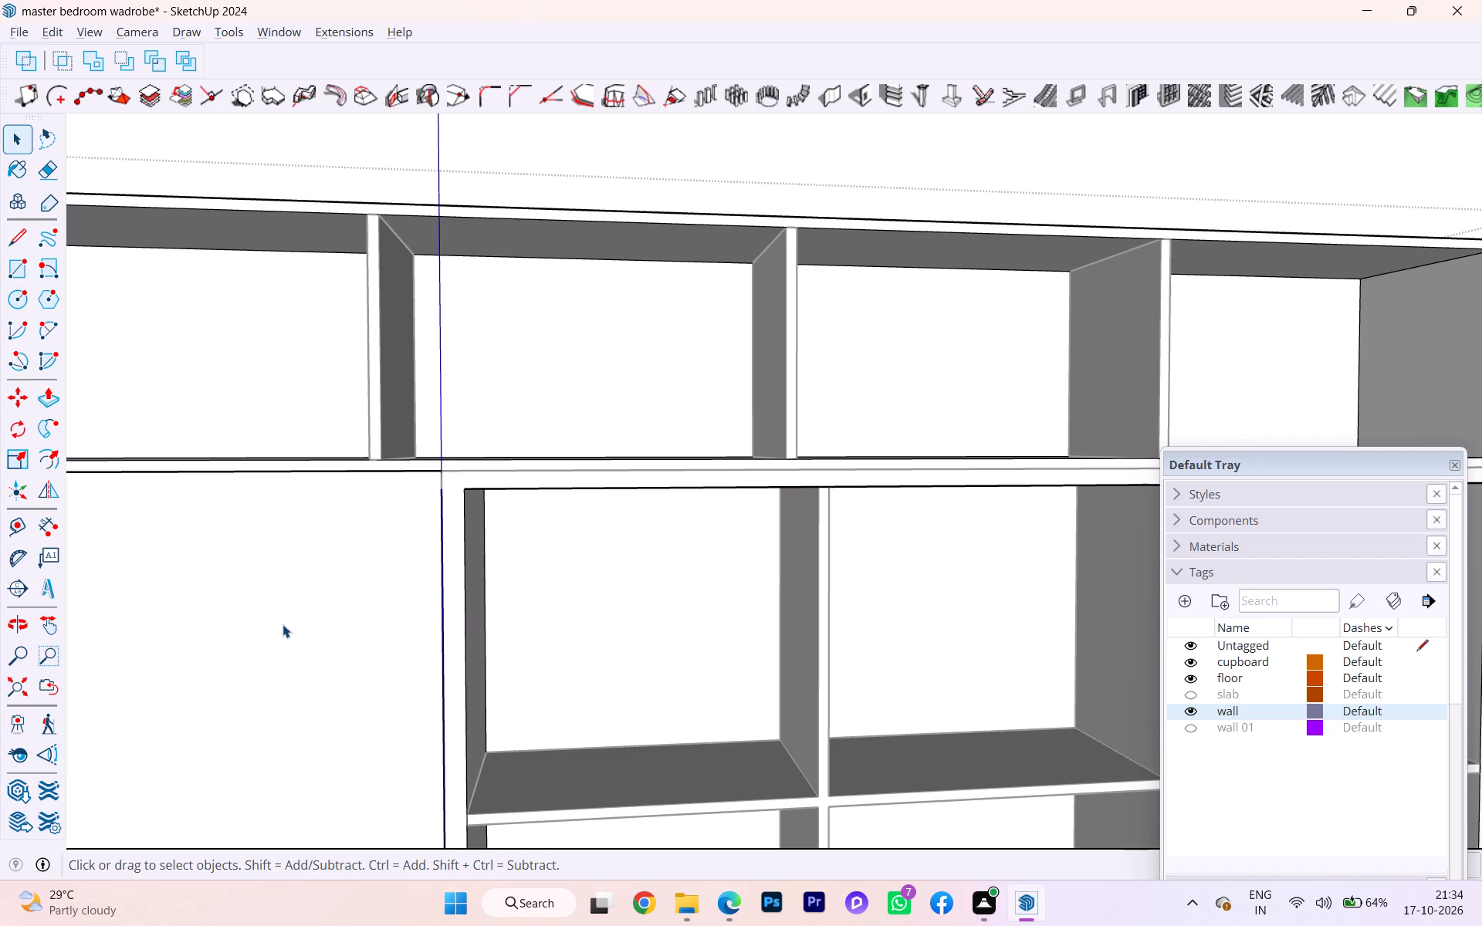
scroll(325, 562, "down", 3)
scroll(328, 569, "up", 2)
scroll(329, 570, "down", 6)
scroll(340, 592, "up", 1)
scroll(340, 592, "down", 3)
middle_click_drag(389, 596, 355, 659)
scroll(331, 579, "down", 2)
scroll(331, 579, "up", 1)
scroll(331, 579, "down", 2)
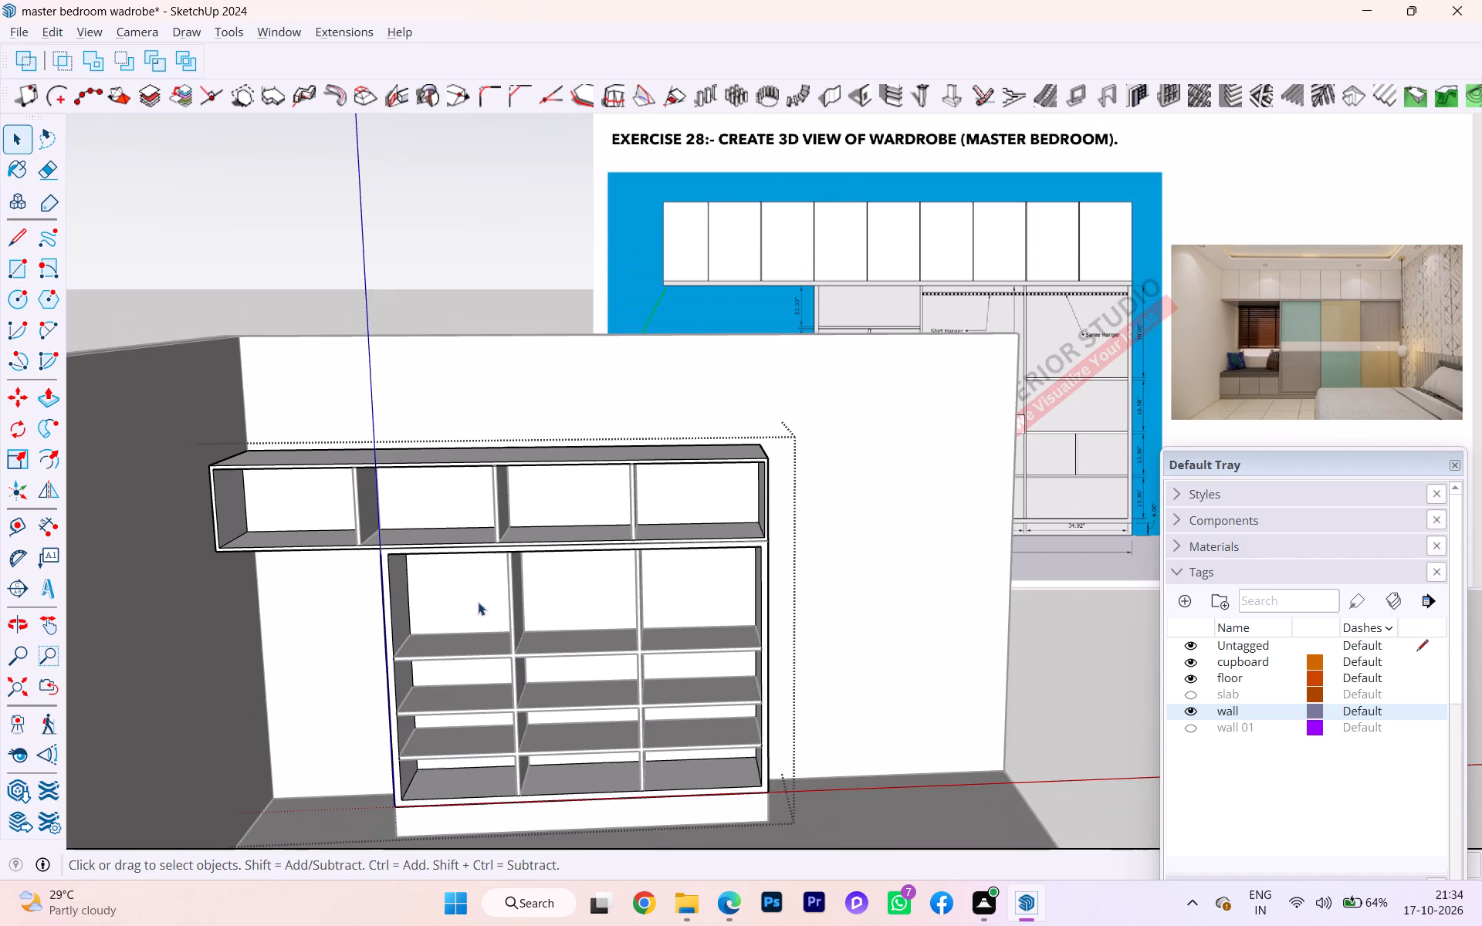
left_click(1061, 687)
Examine the loft and carcass, including their flush end, alongside the reference elevation.
scroll(783, 552, "up", 4)
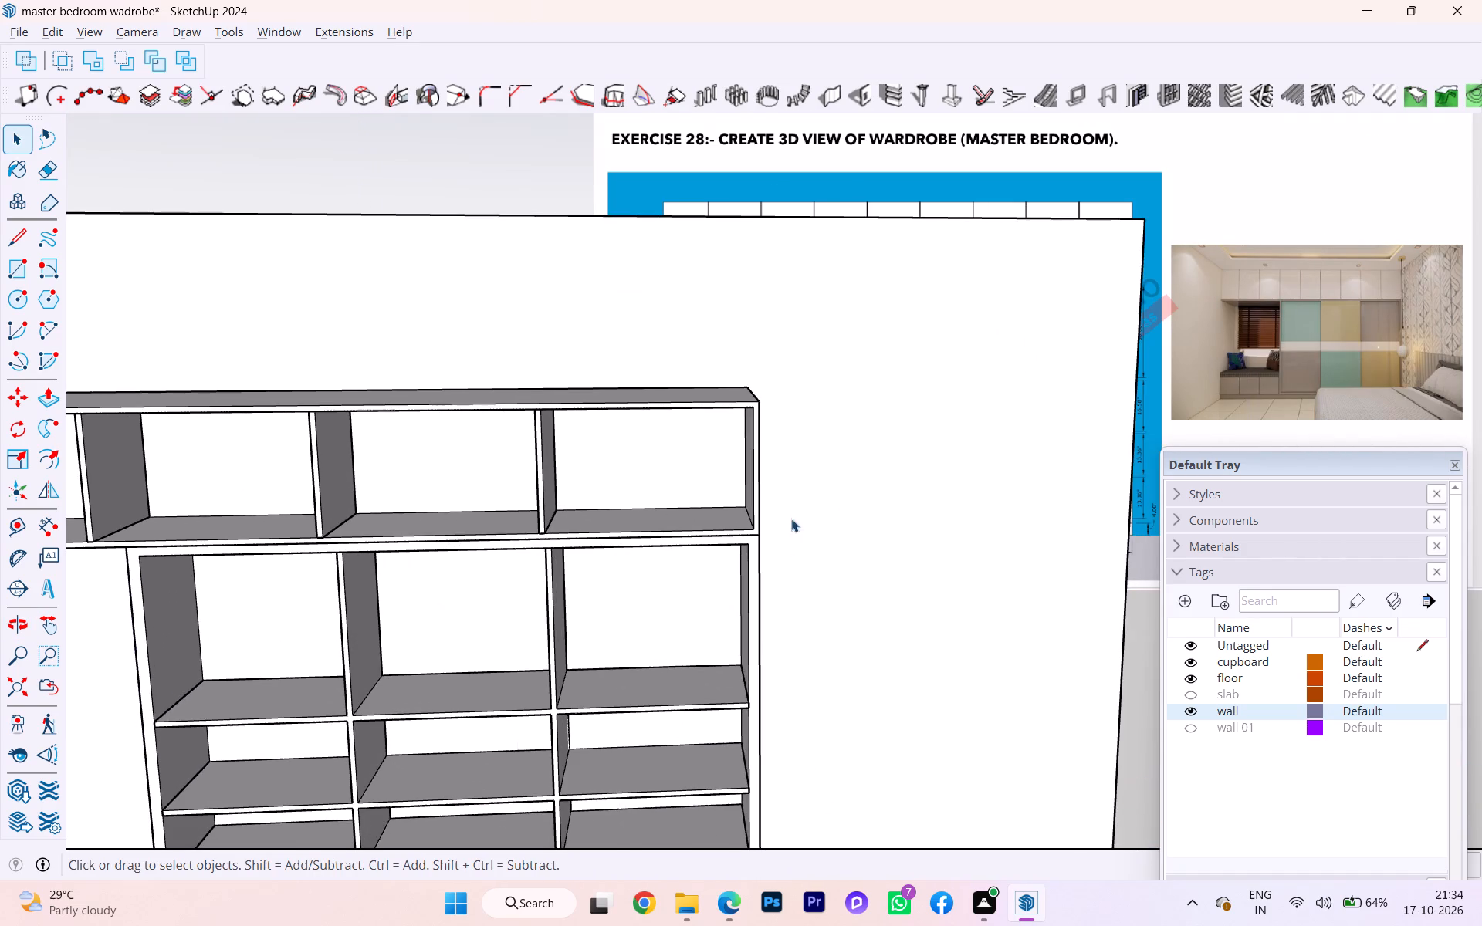
scroll(805, 520, "down", 2)
scroll(784, 539, "up", 7)
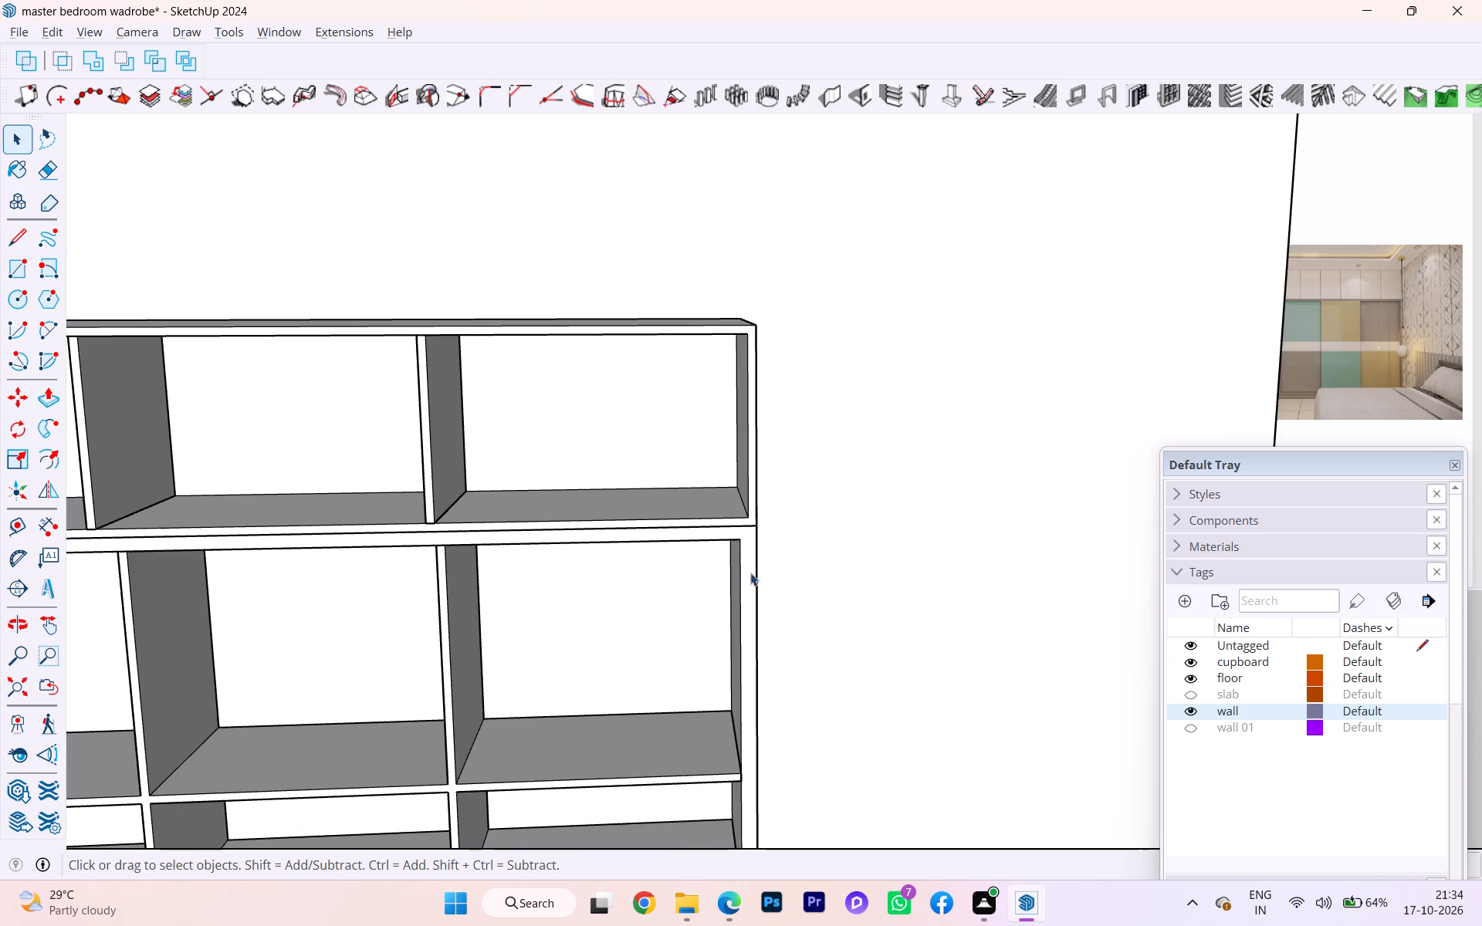
scroll(750, 574, "down", 2)
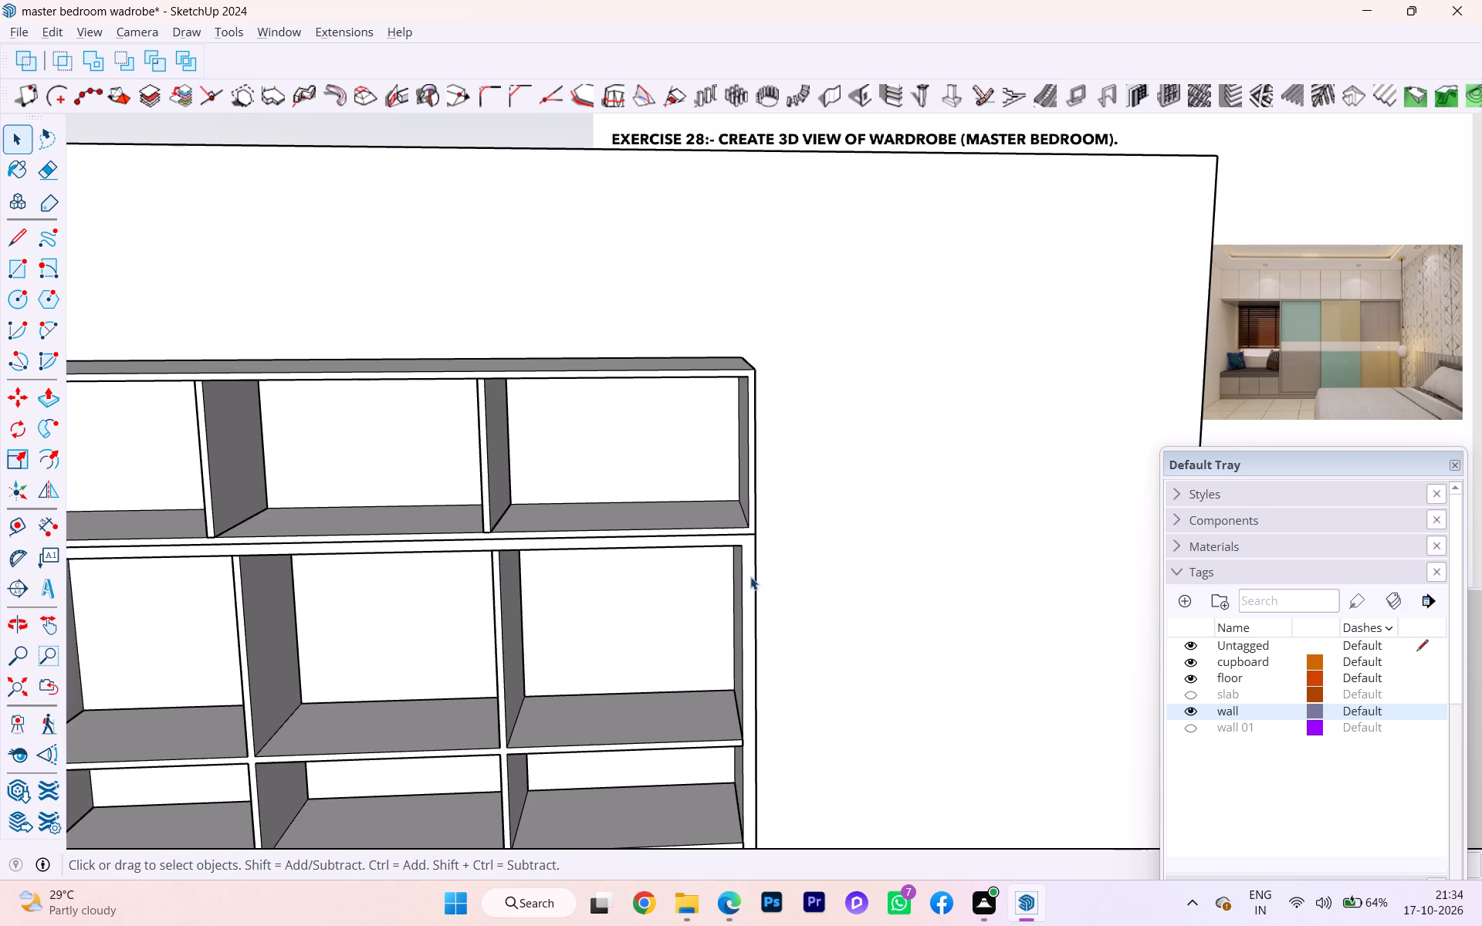
scroll(744, 580, "down", 1)
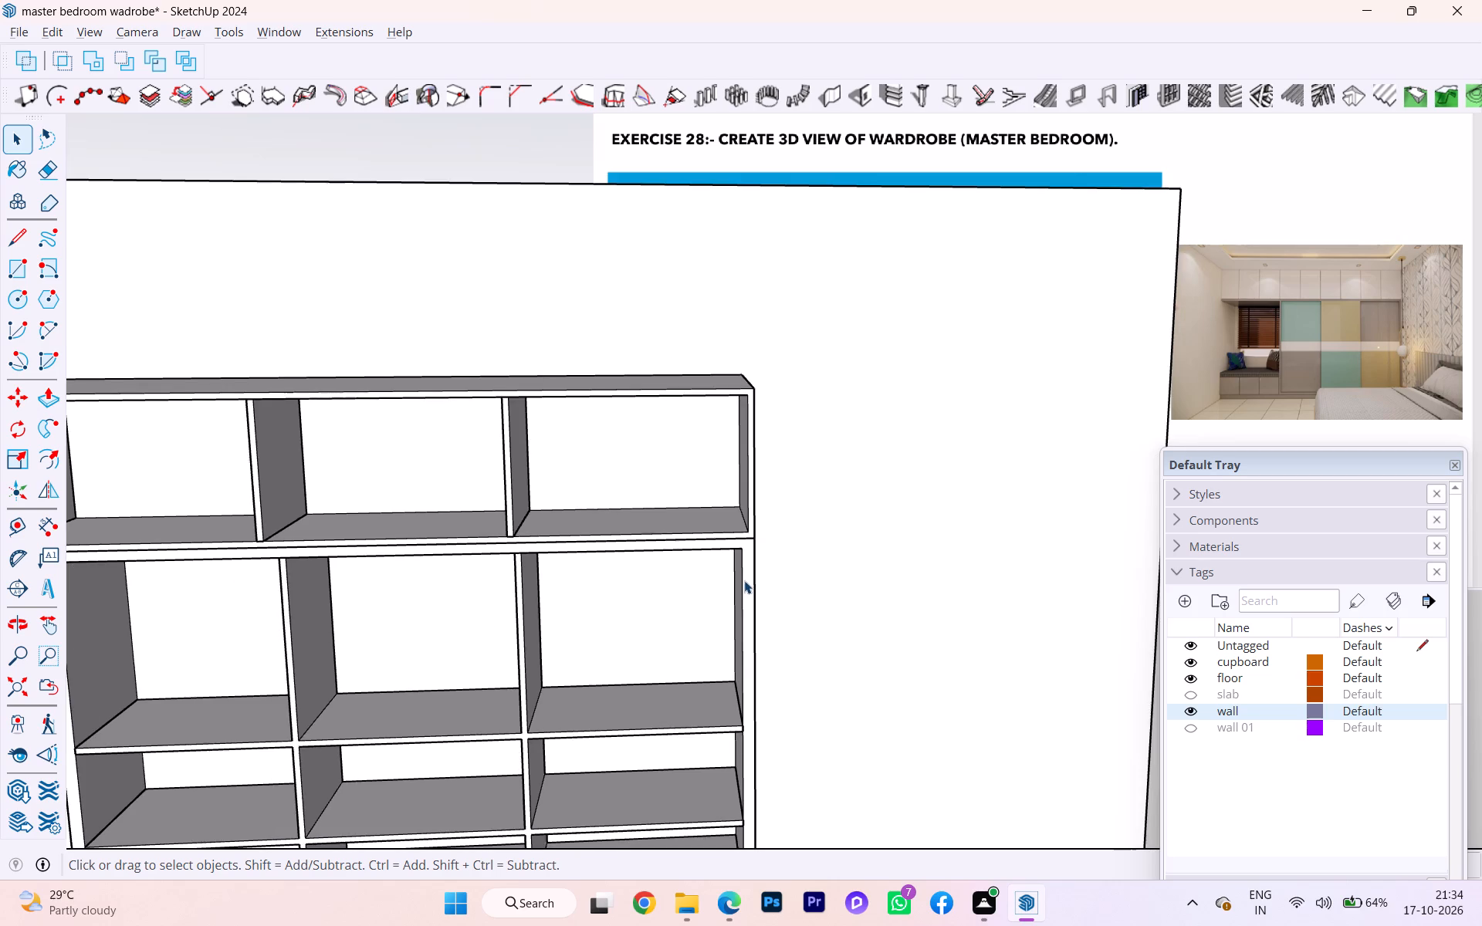
scroll(743, 581, "down", 5)
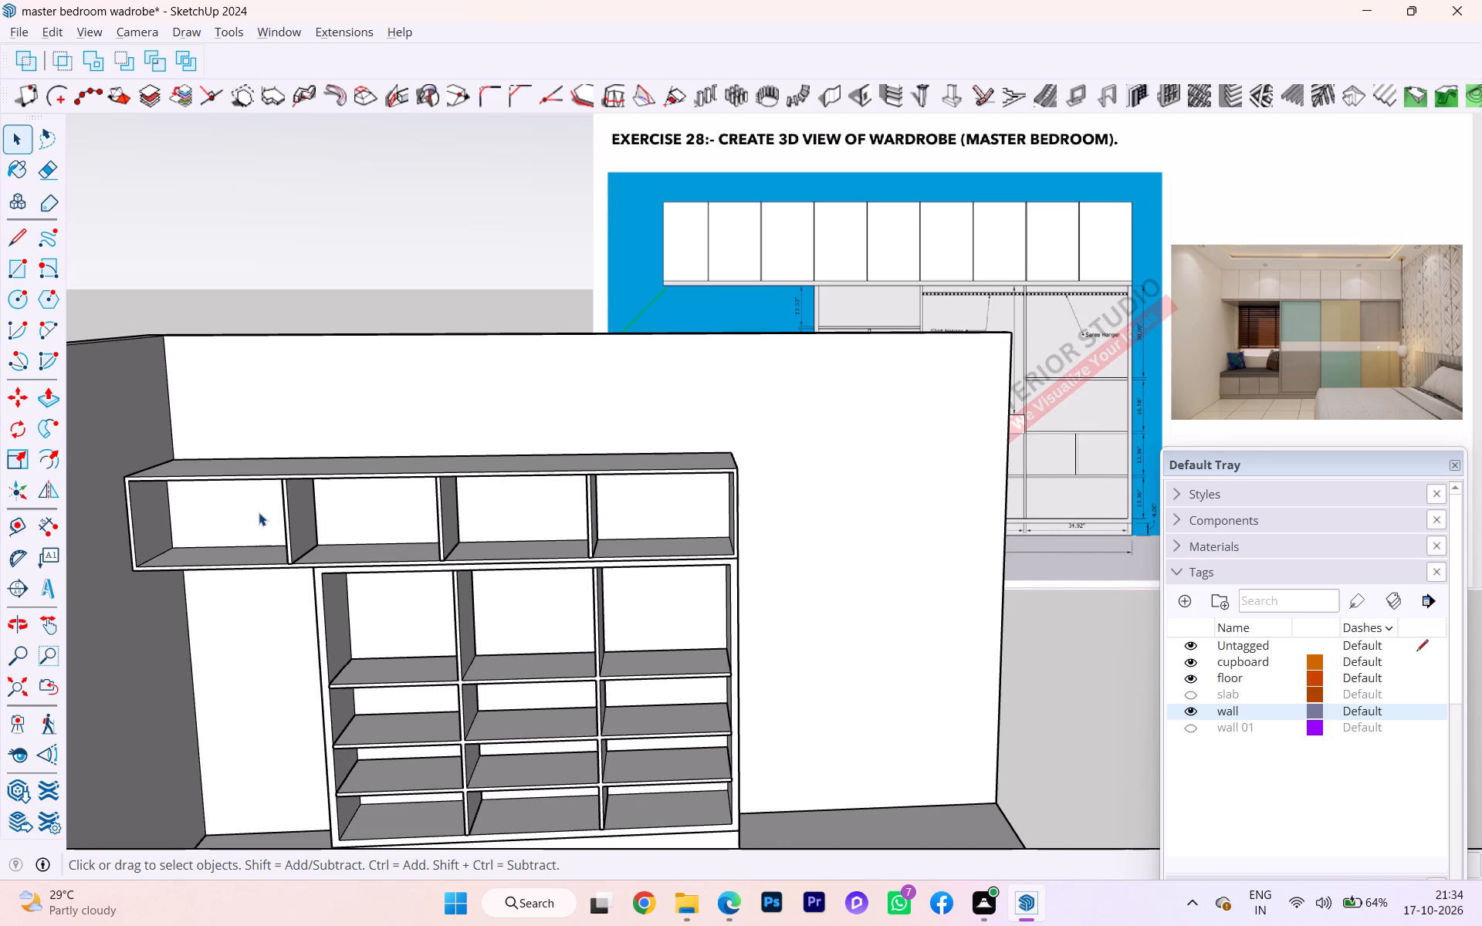
scroll(249, 518, "down", 2)
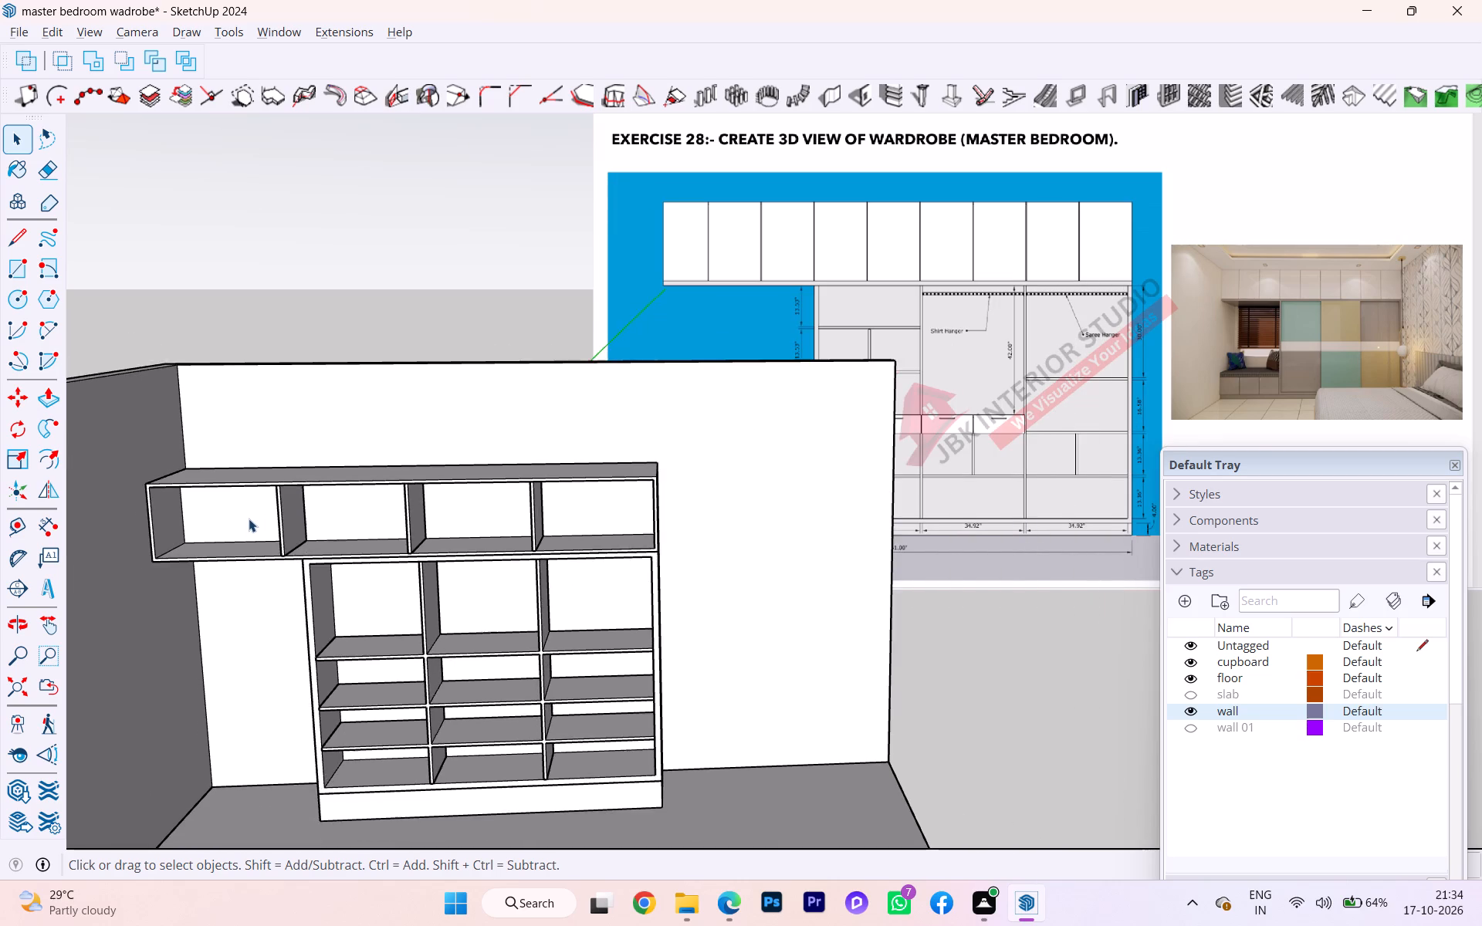
scroll(211, 532, "down", 2)
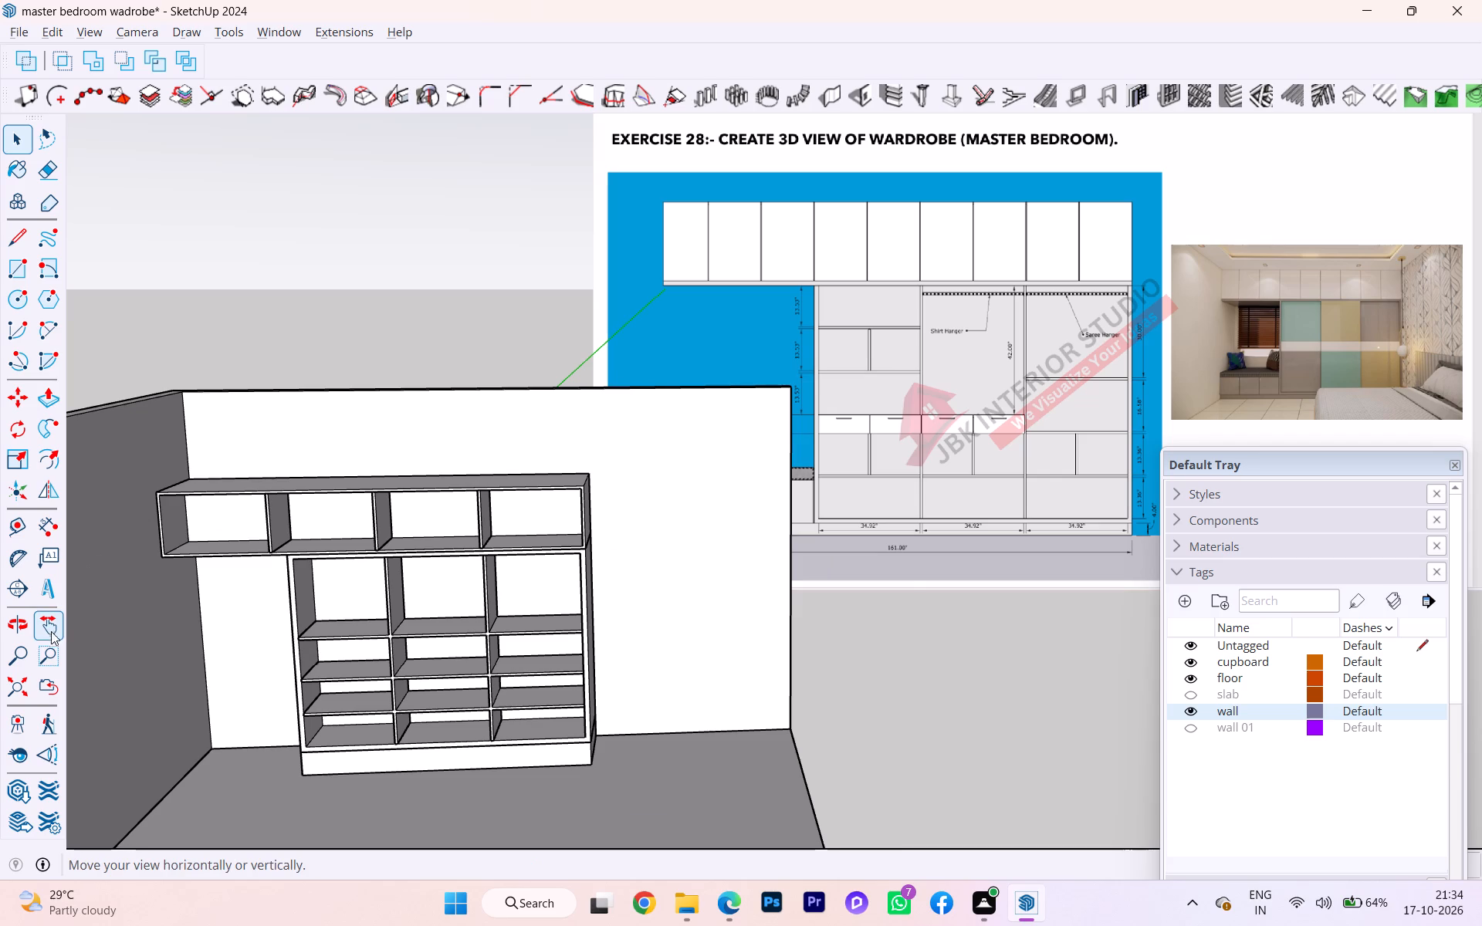
Measure the loft's overall length along its bottom front edge with the Dimension tool, without placing a dimension.
left_click(56, 539)
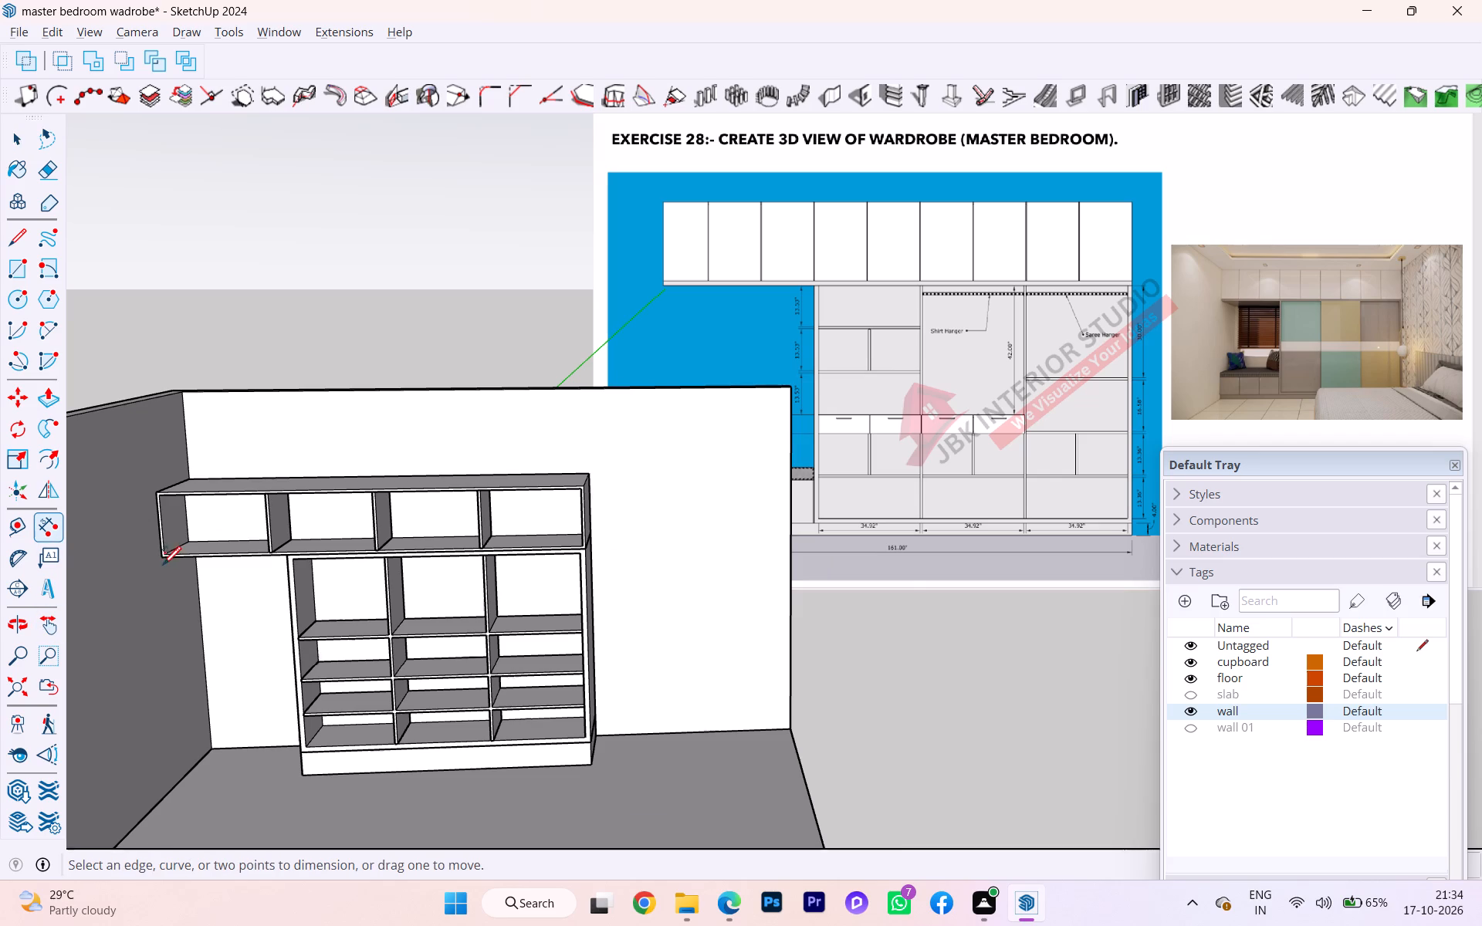
left_click(164, 559)
scroll(578, 553, "up", 1)
scroll(591, 559, "down", 1)
scroll(592, 560, "up", 5)
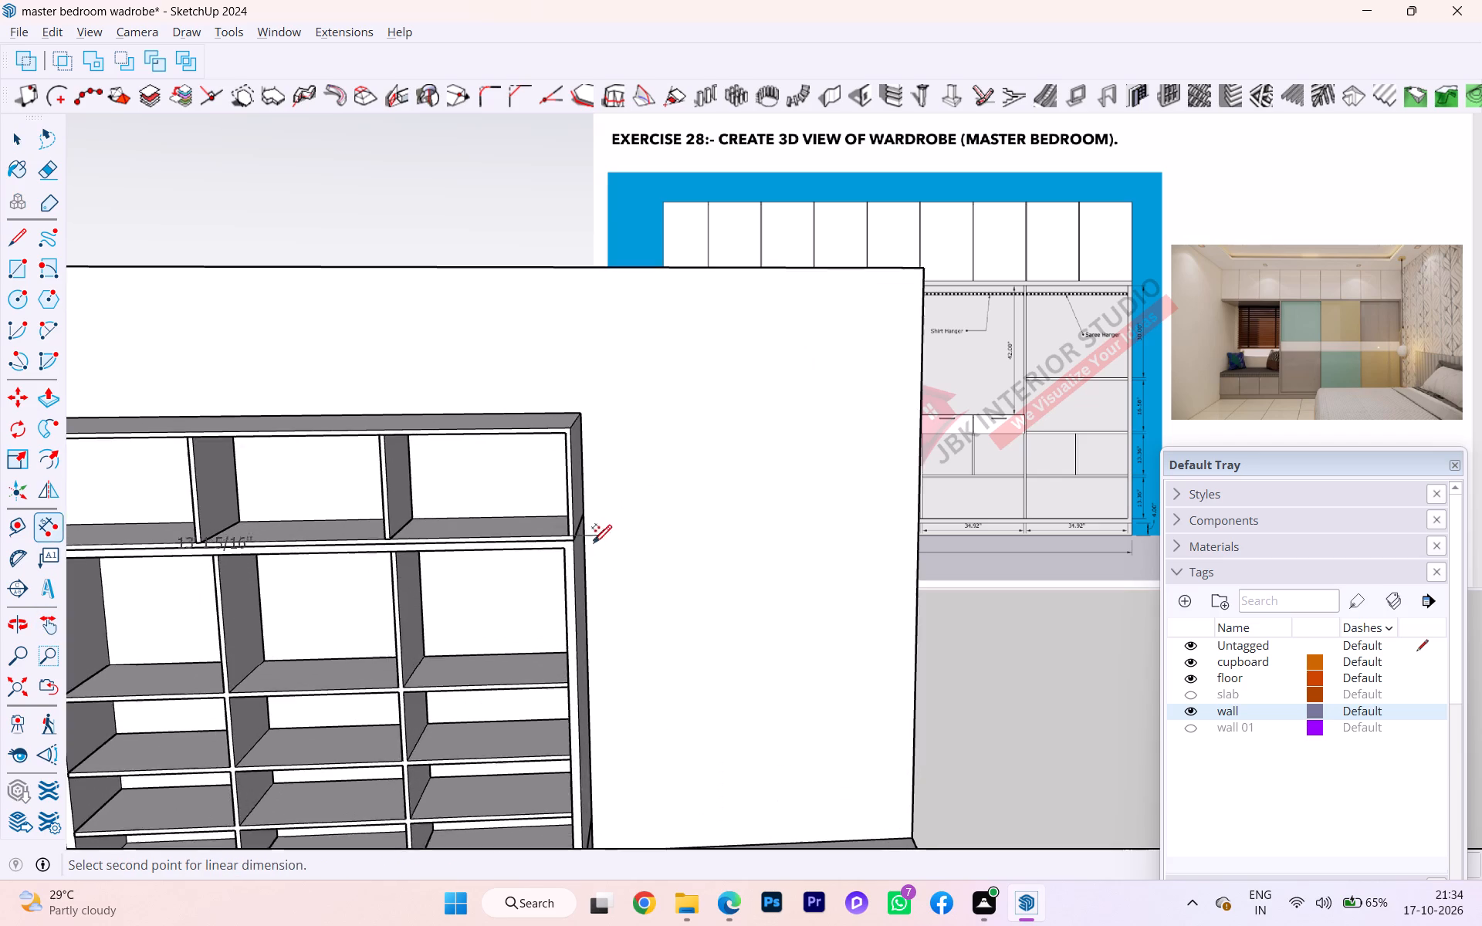
scroll(591, 539, "down", 2)
scroll(591, 539, "up", 7)
left_click(565, 542)
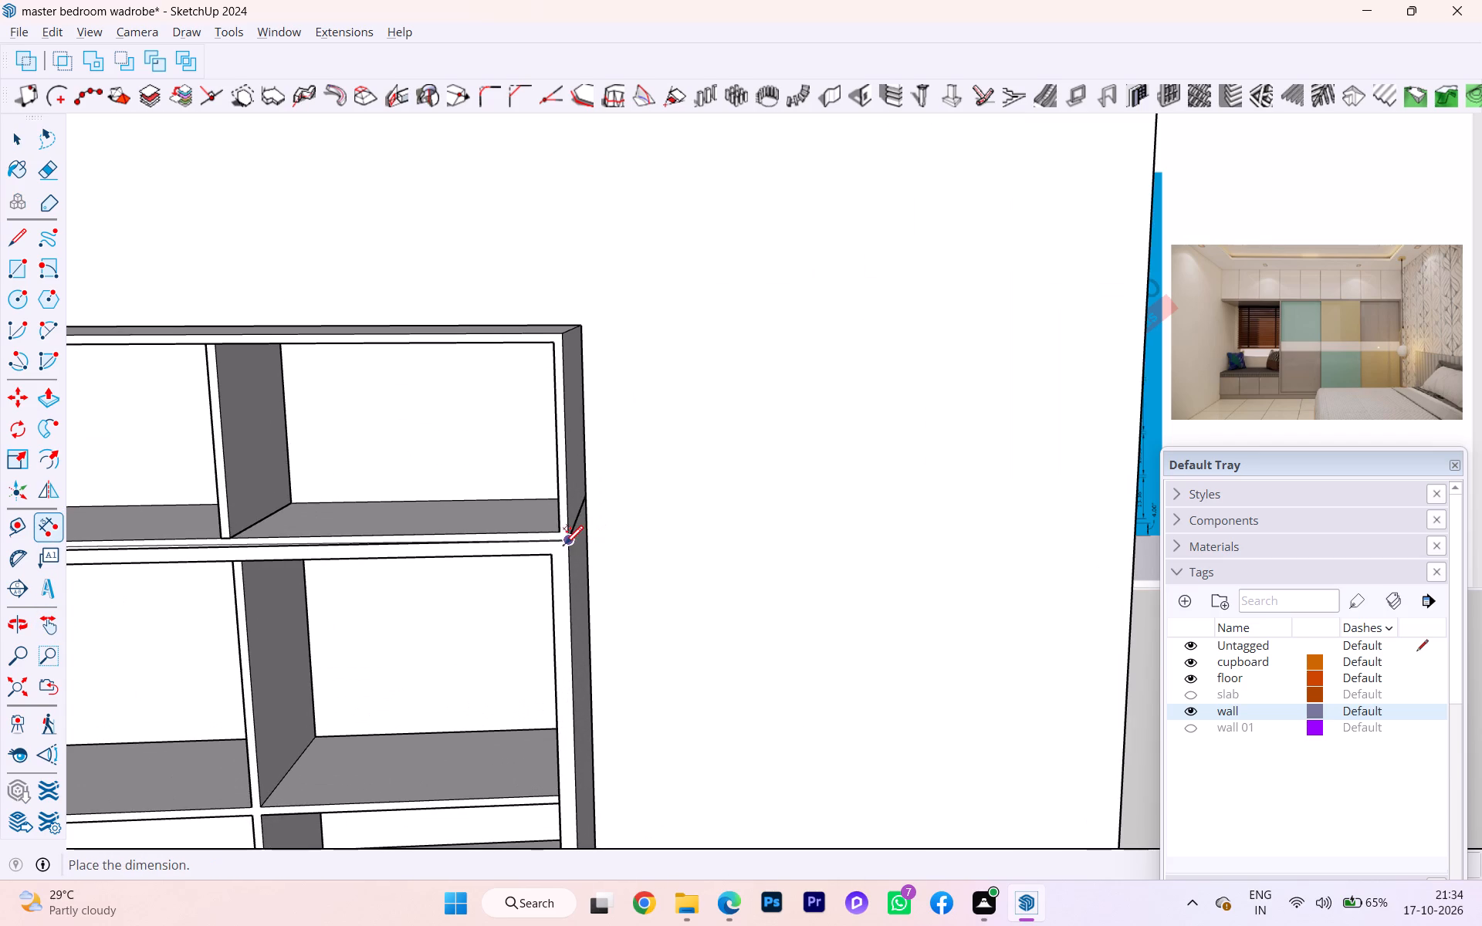
scroll(542, 549, "down", 12)
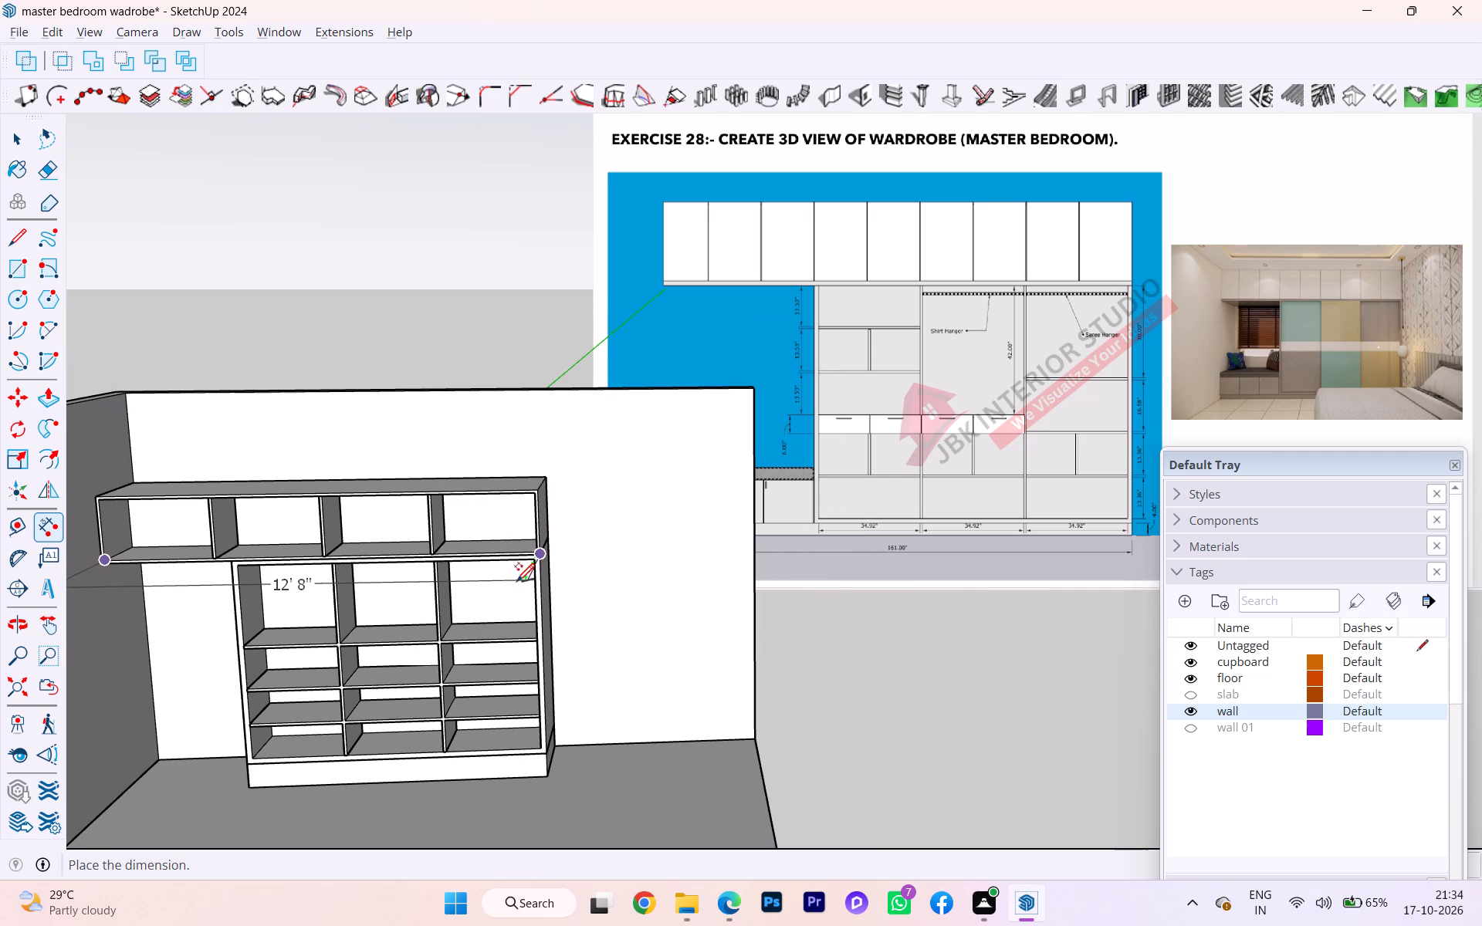
key("Escape")
scroll(341, 599, "down", 1)
scroll(339, 597, "up", 1)
key("space")
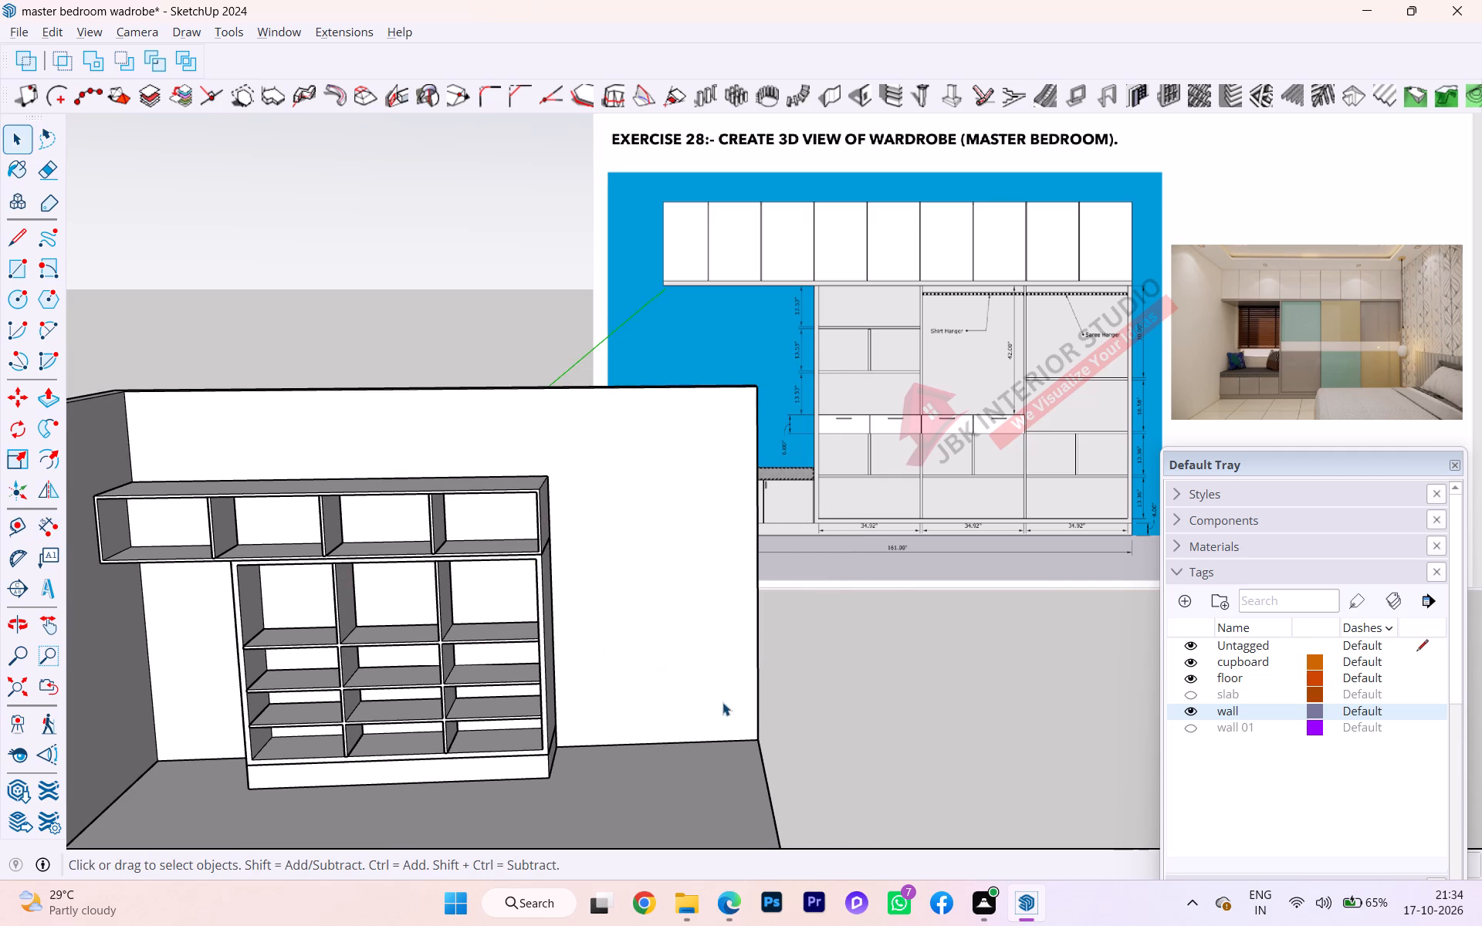
Draw a vertical rectangle of 12' 8" by 2' for the loft shutters on open ground beside the room.
key("r")
left_click(808, 760)
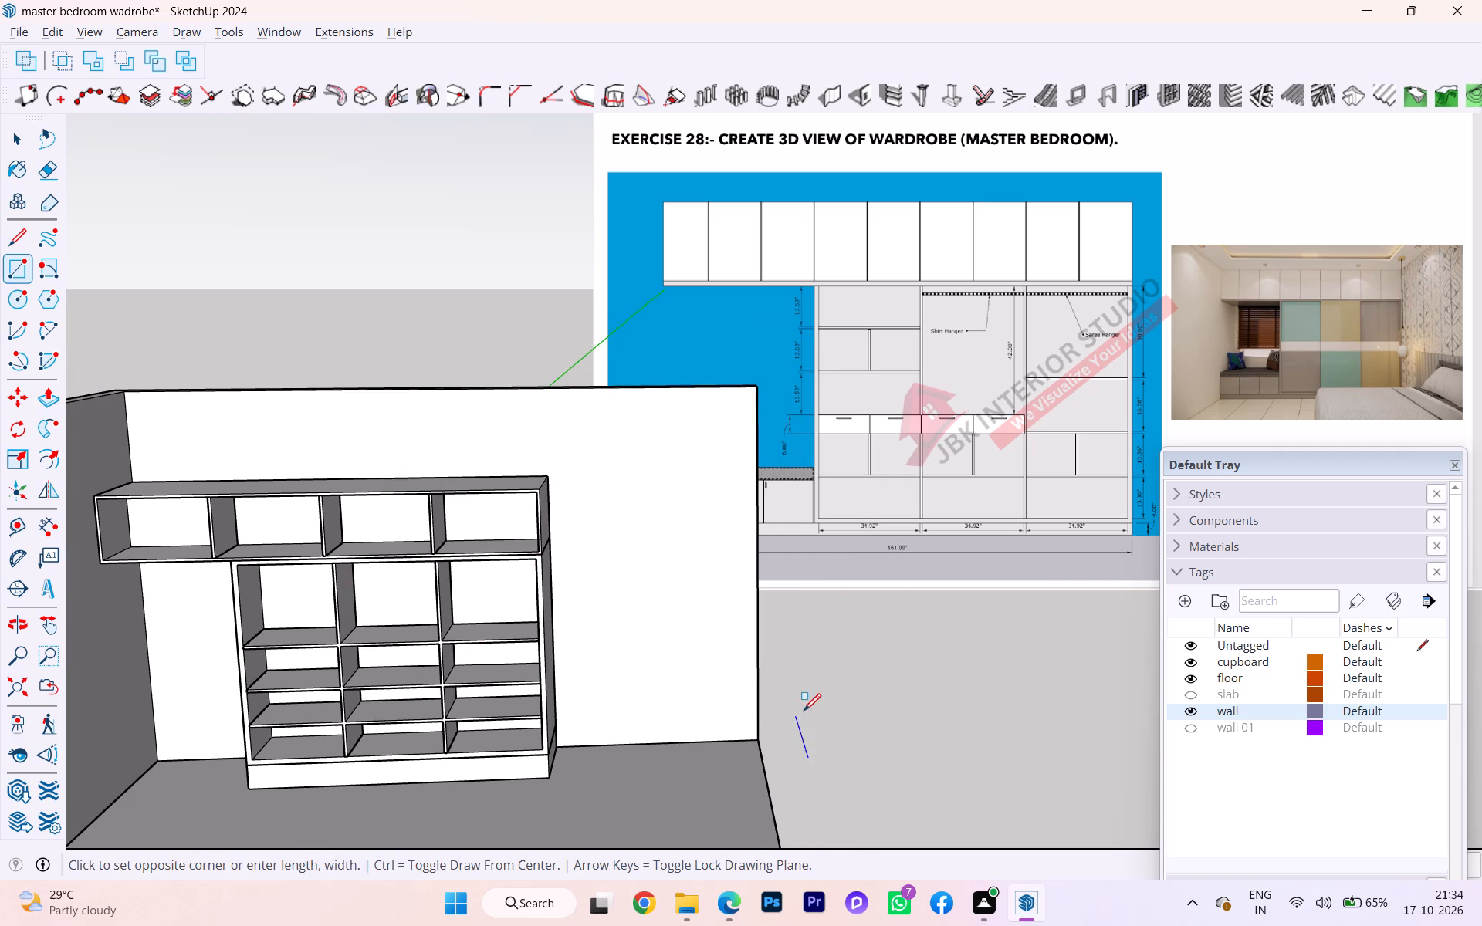
key("Left")
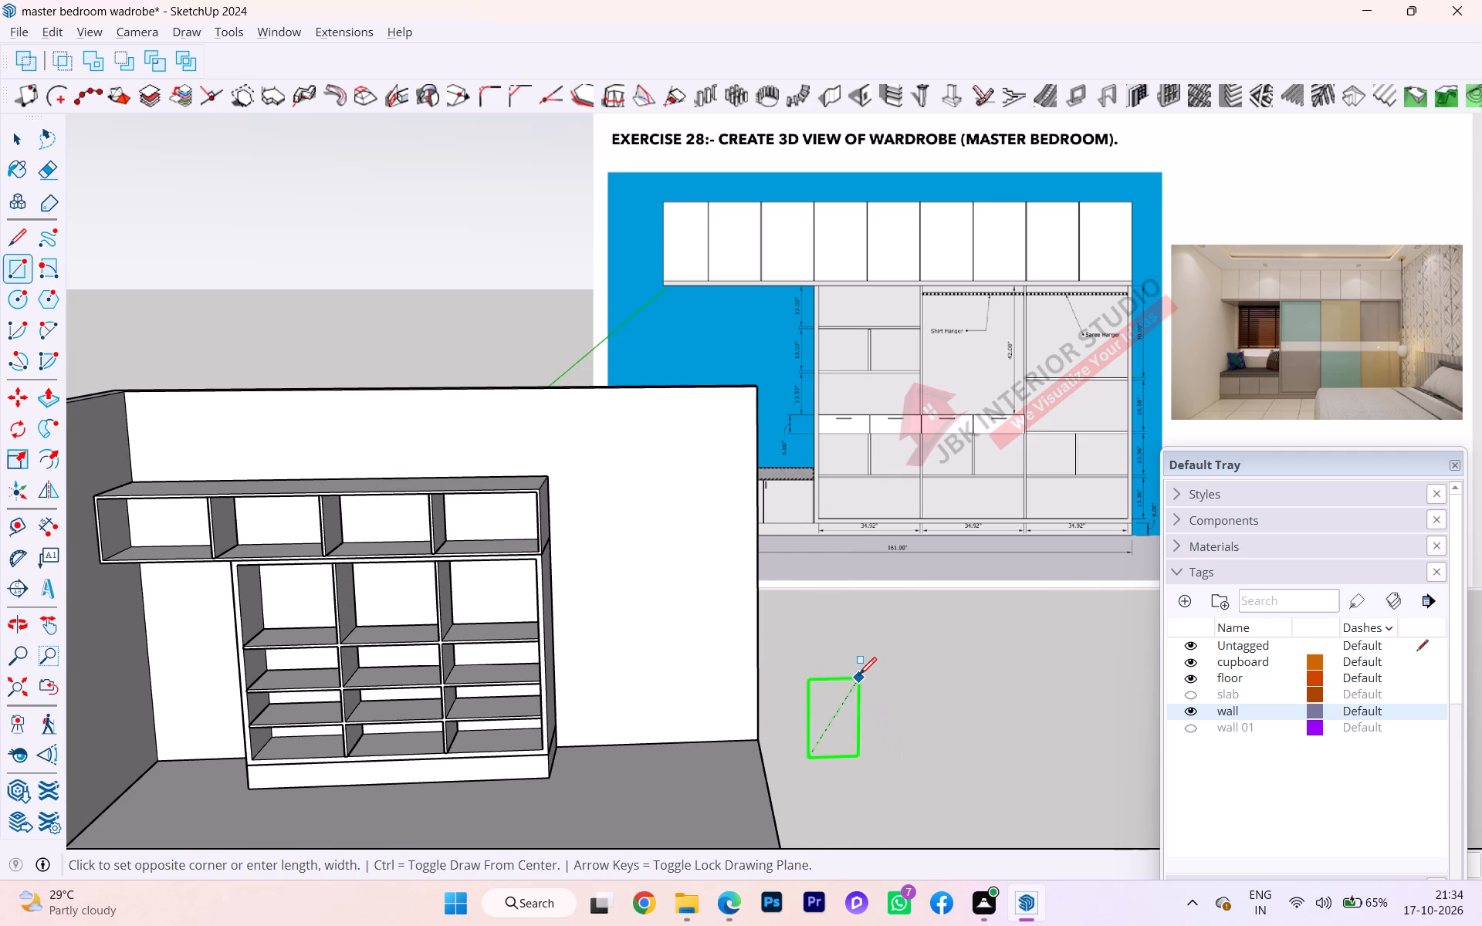
scroll(1003, 669, "down", 1)
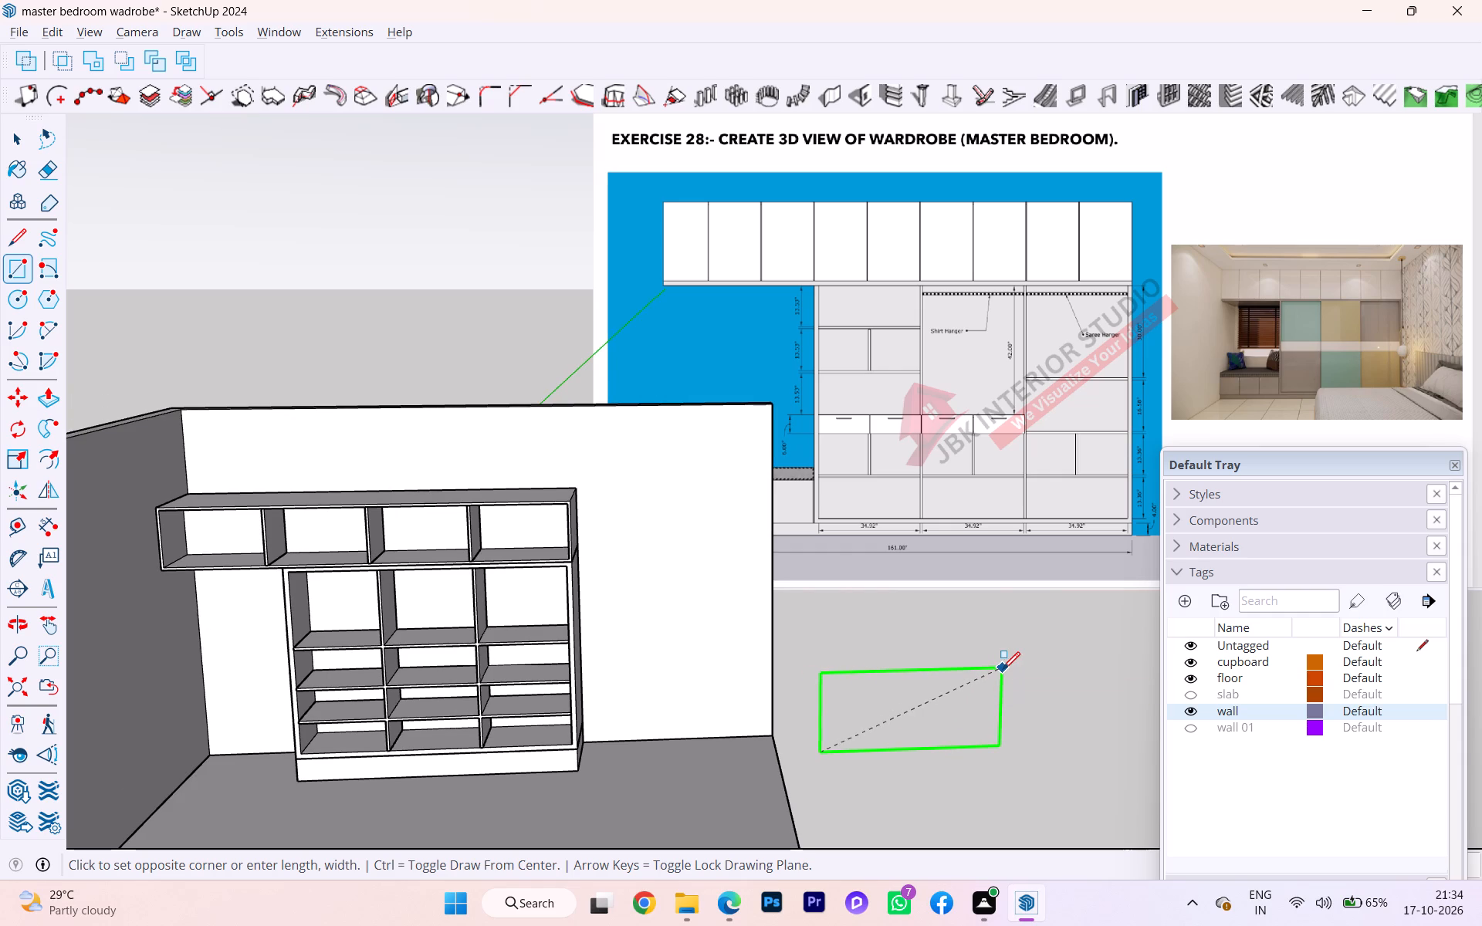
type("12'")
type("8,")
type("2'")
key("Return")
scroll(378, 708, "down", 4)
scroll(553, 685, "down", 2)
scroll(555, 688, "up", 2)
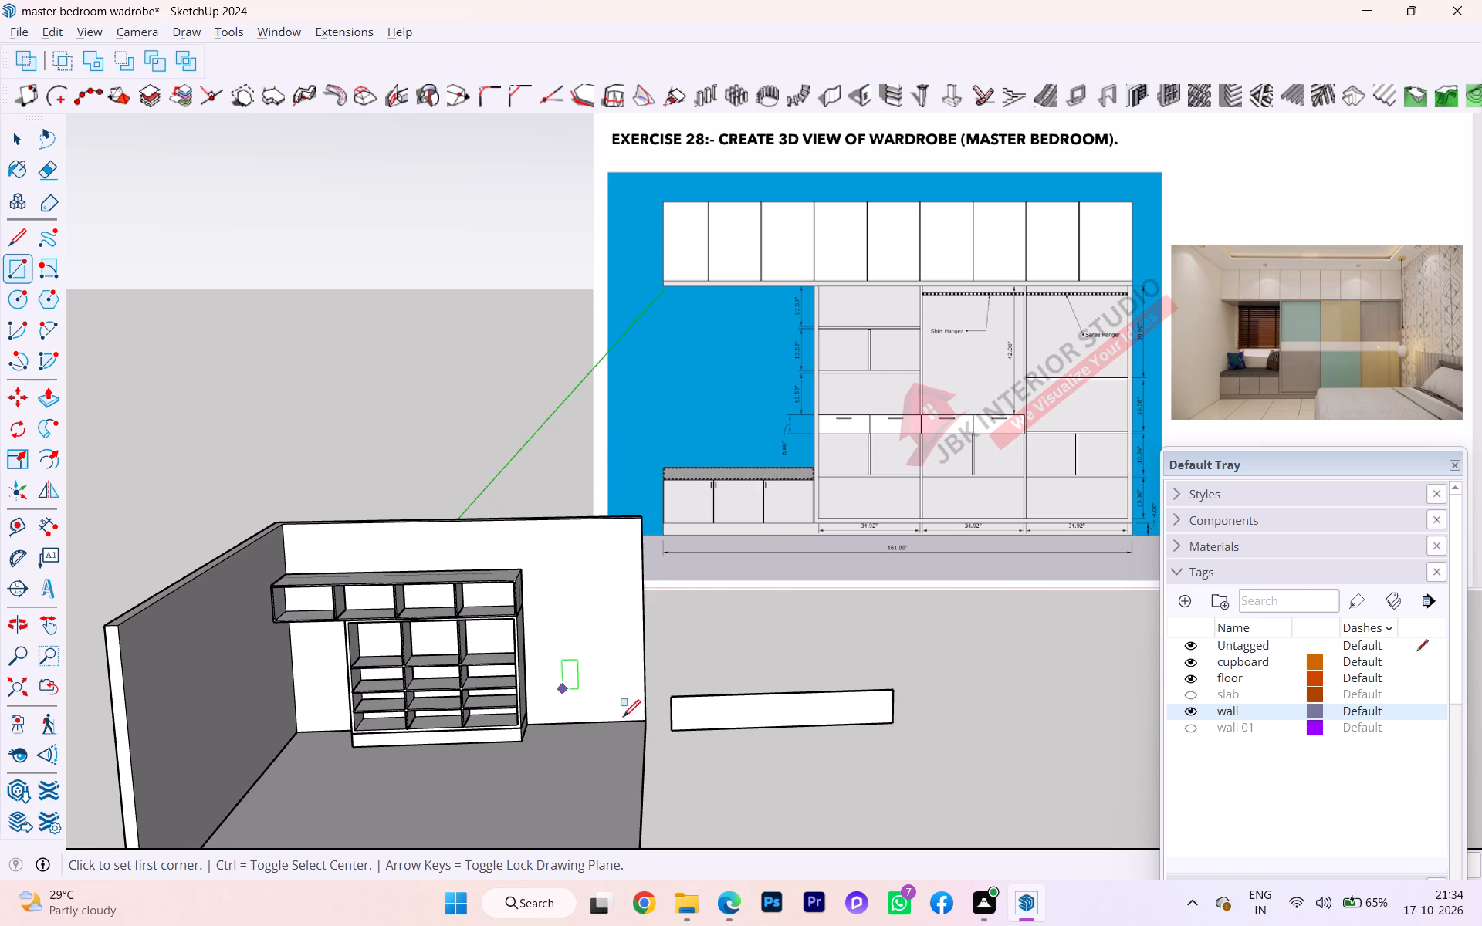
Push/Pull the new rectangle's face by 1" to give the shutter panel its thickness.
key("space")
left_click(716, 713)
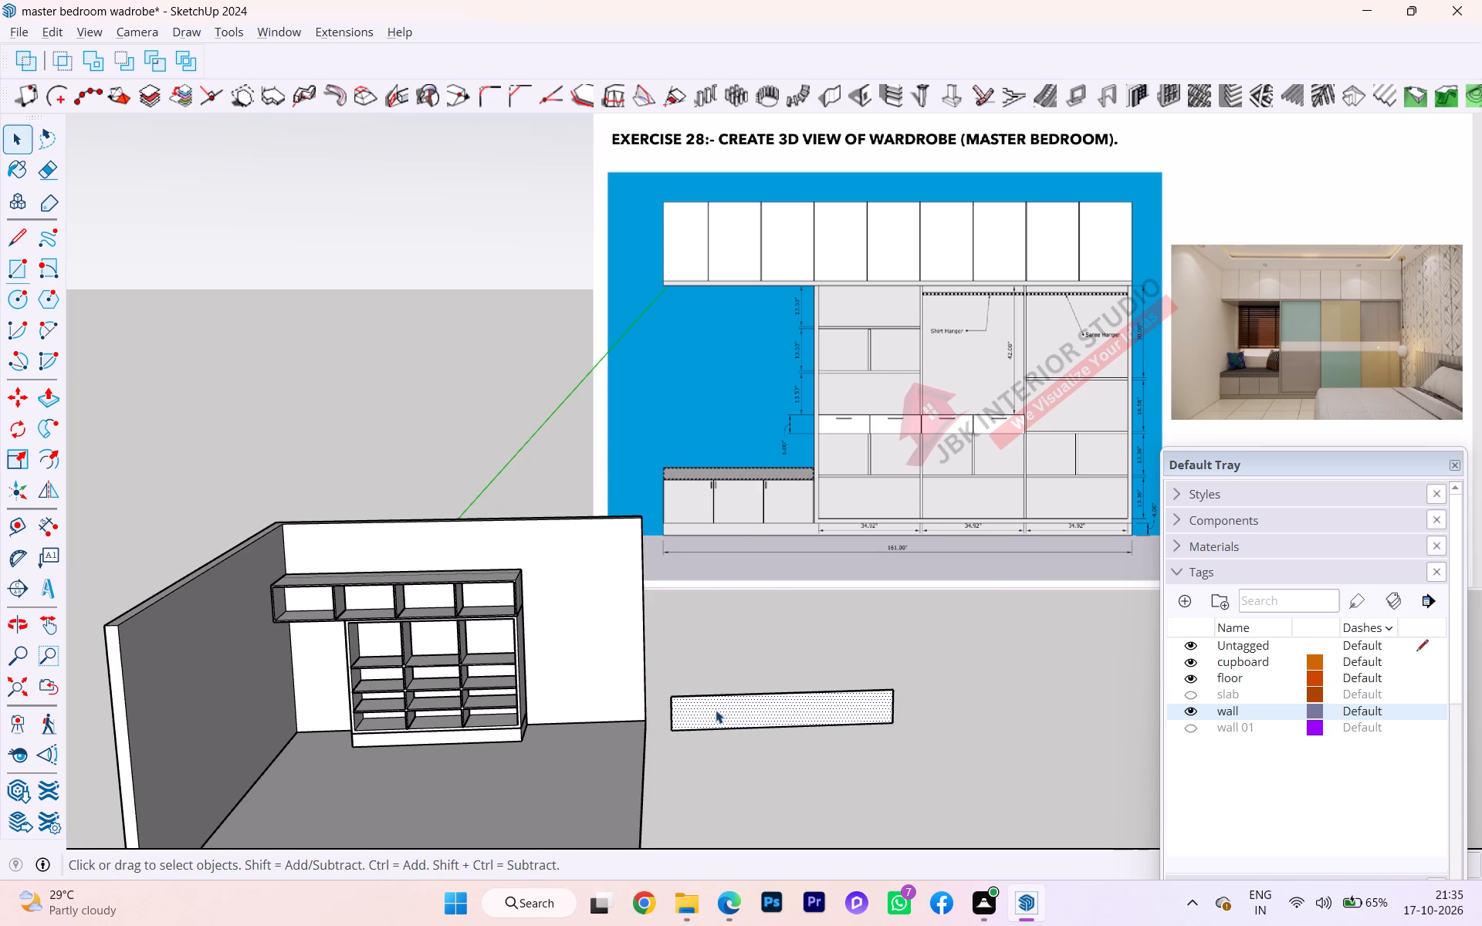
scroll(770, 725, "up", 2)
scroll(641, 725, "up", 3)
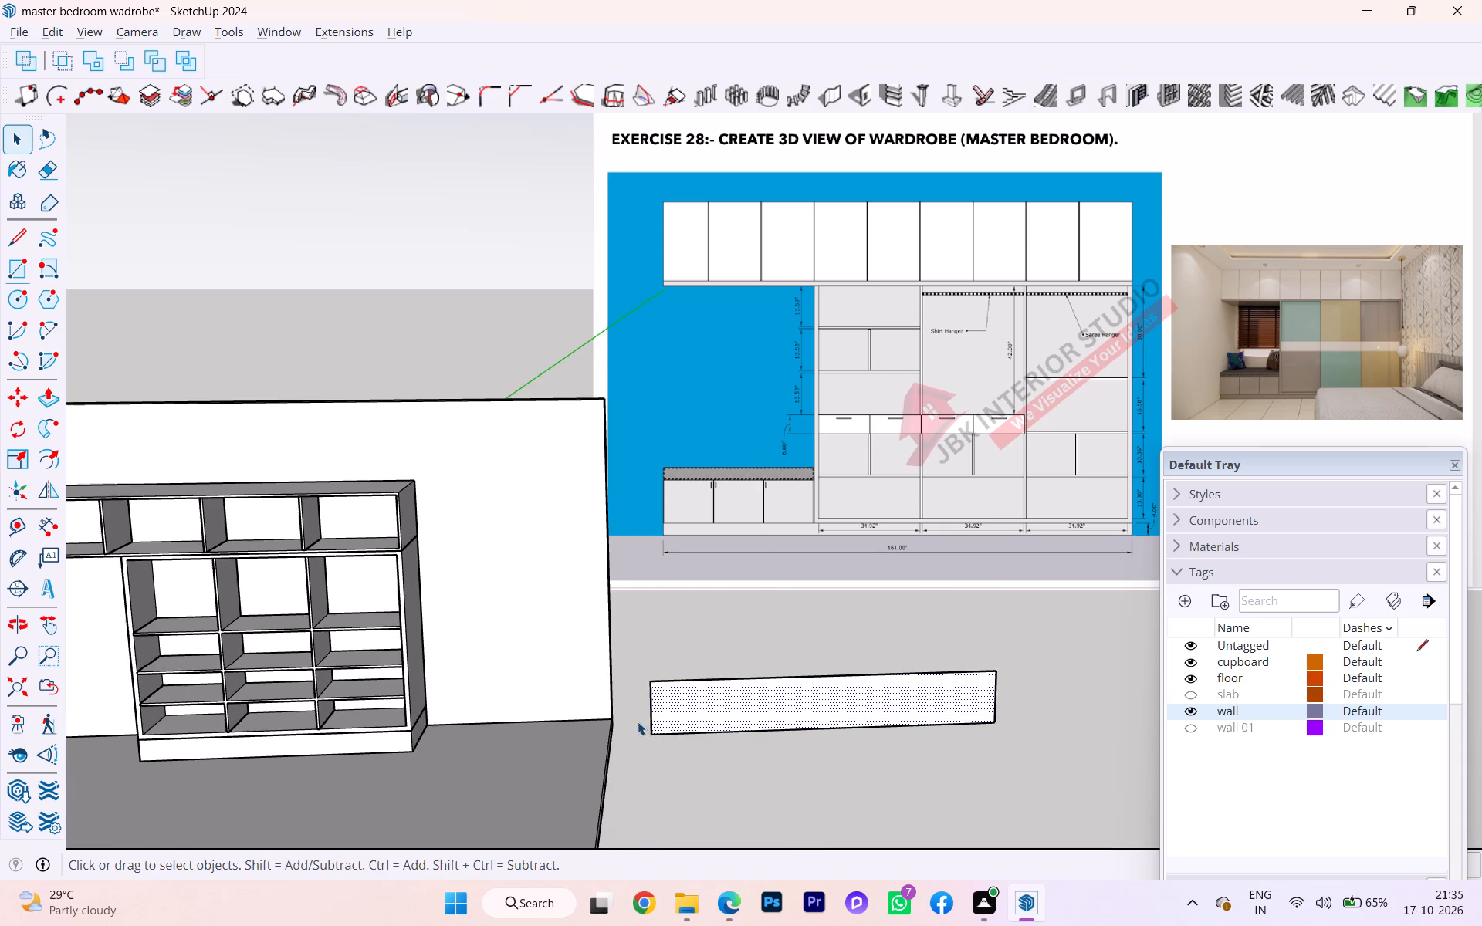
scroll(671, 709, "up", 2)
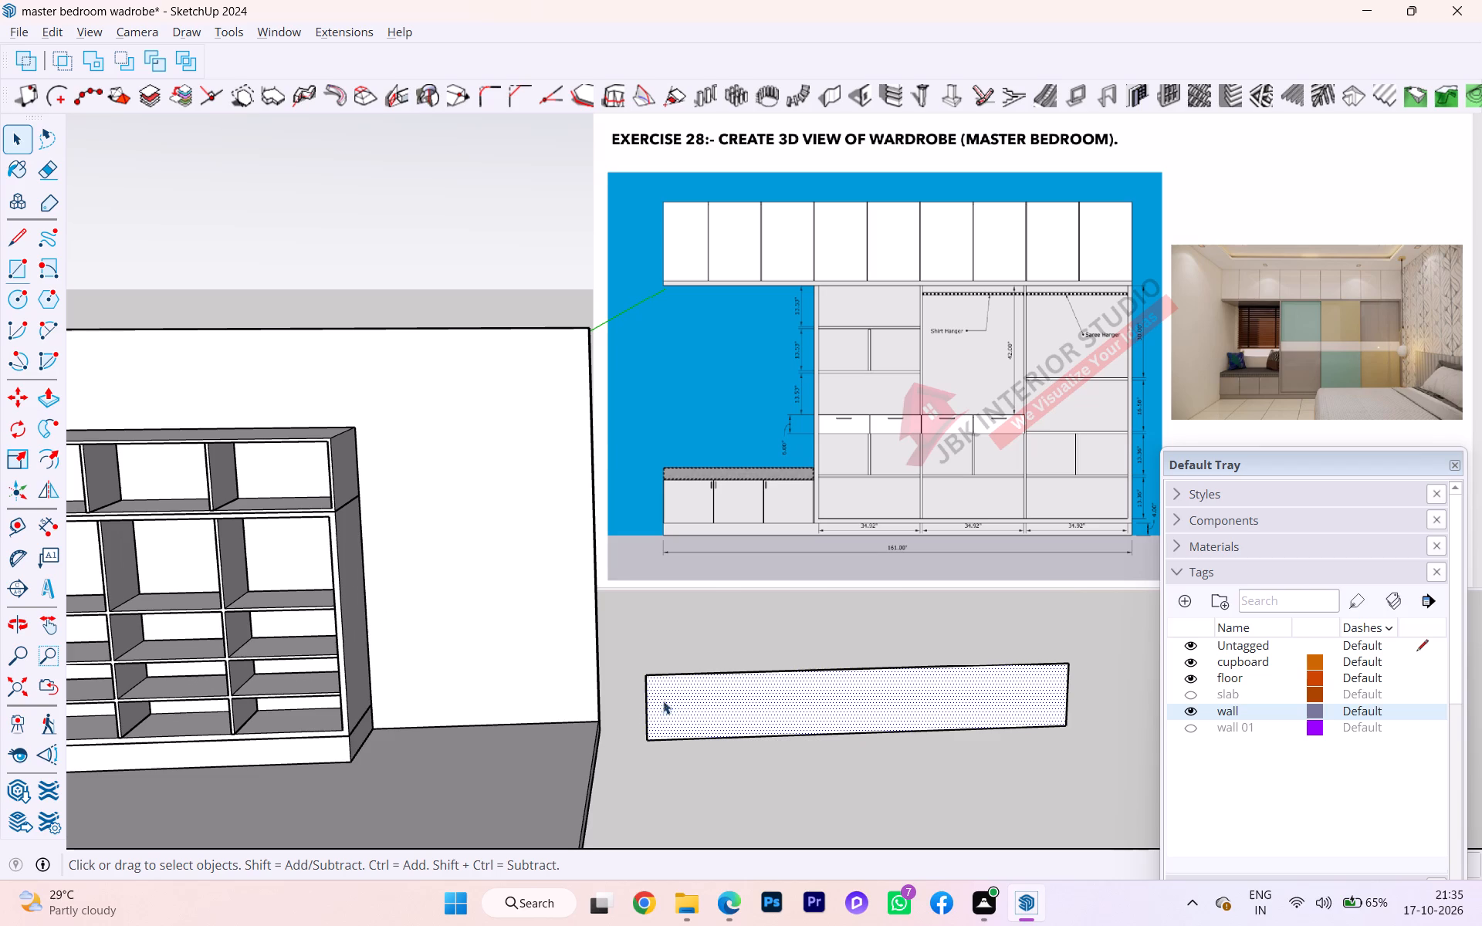
left_click(661, 695)
double_click(661, 695)
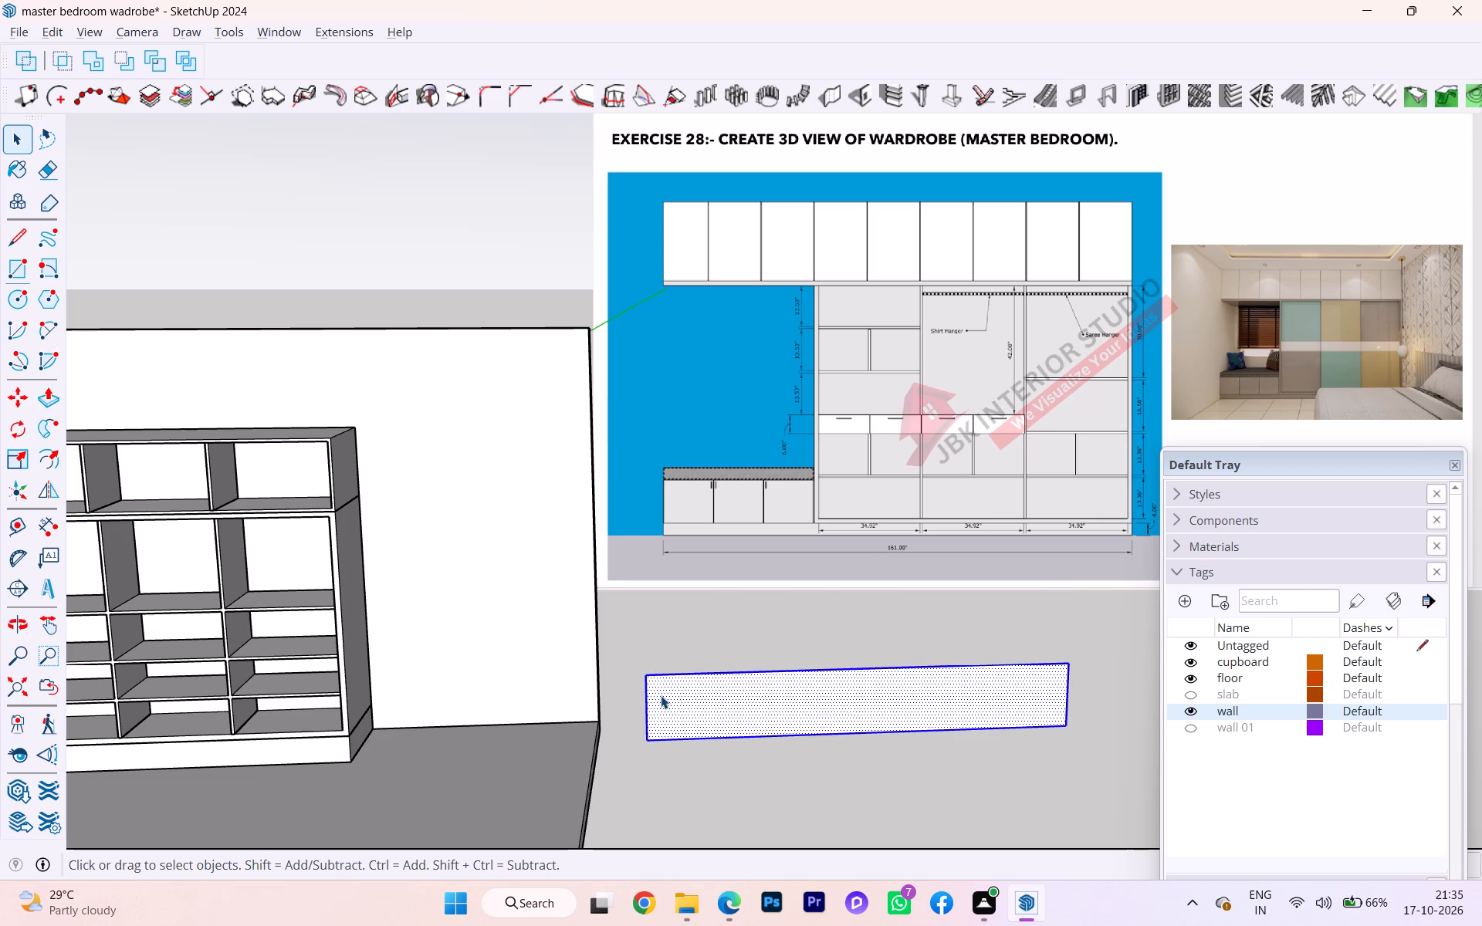
key("p")
left_click(668, 699)
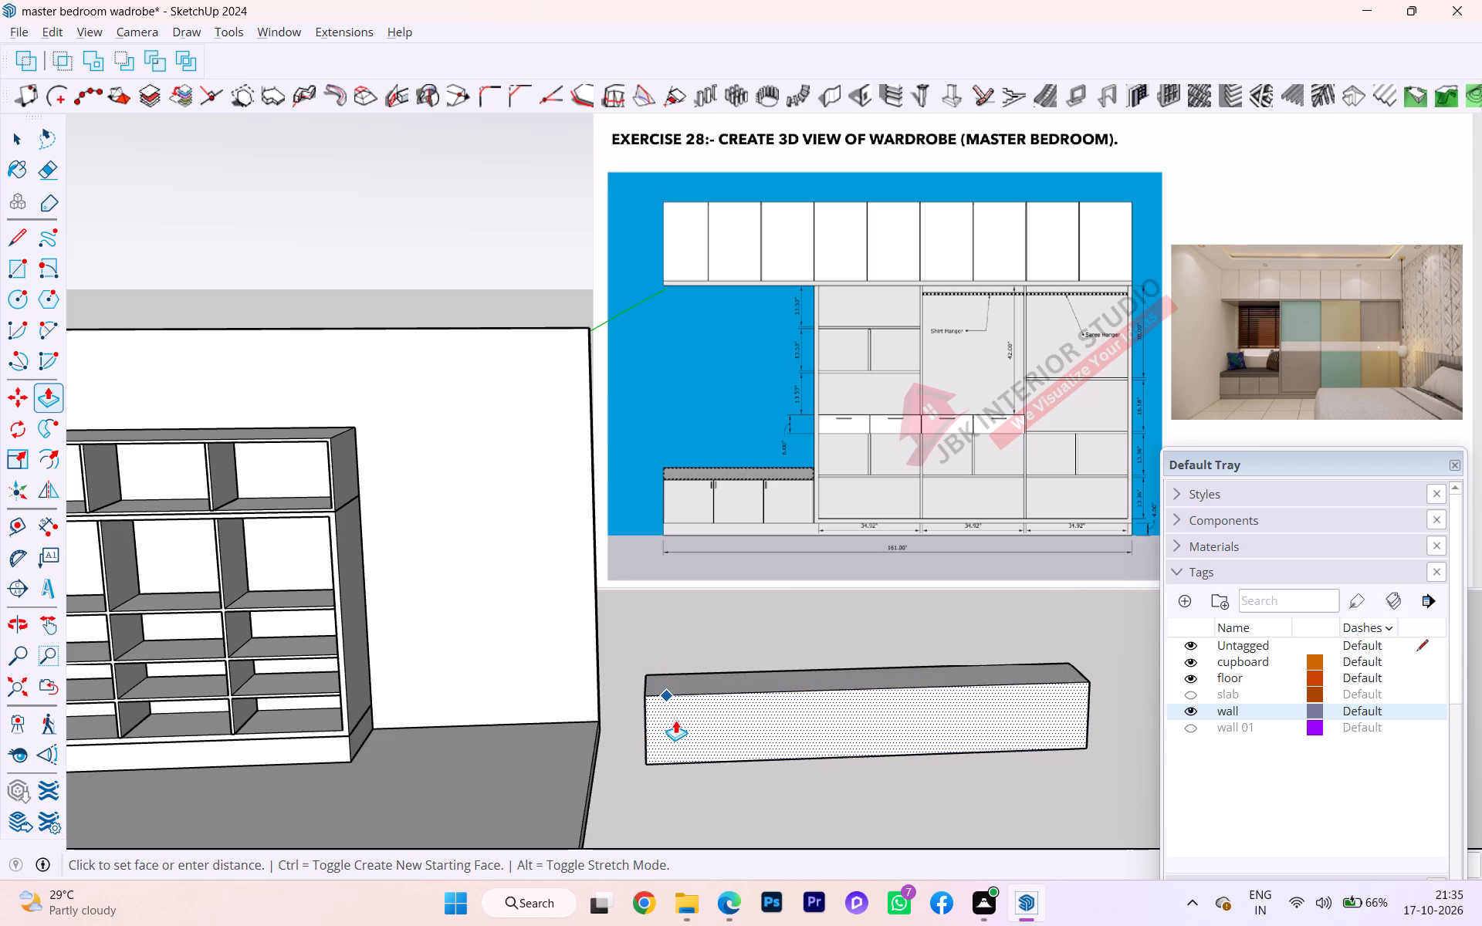
key("1")
key("Return")
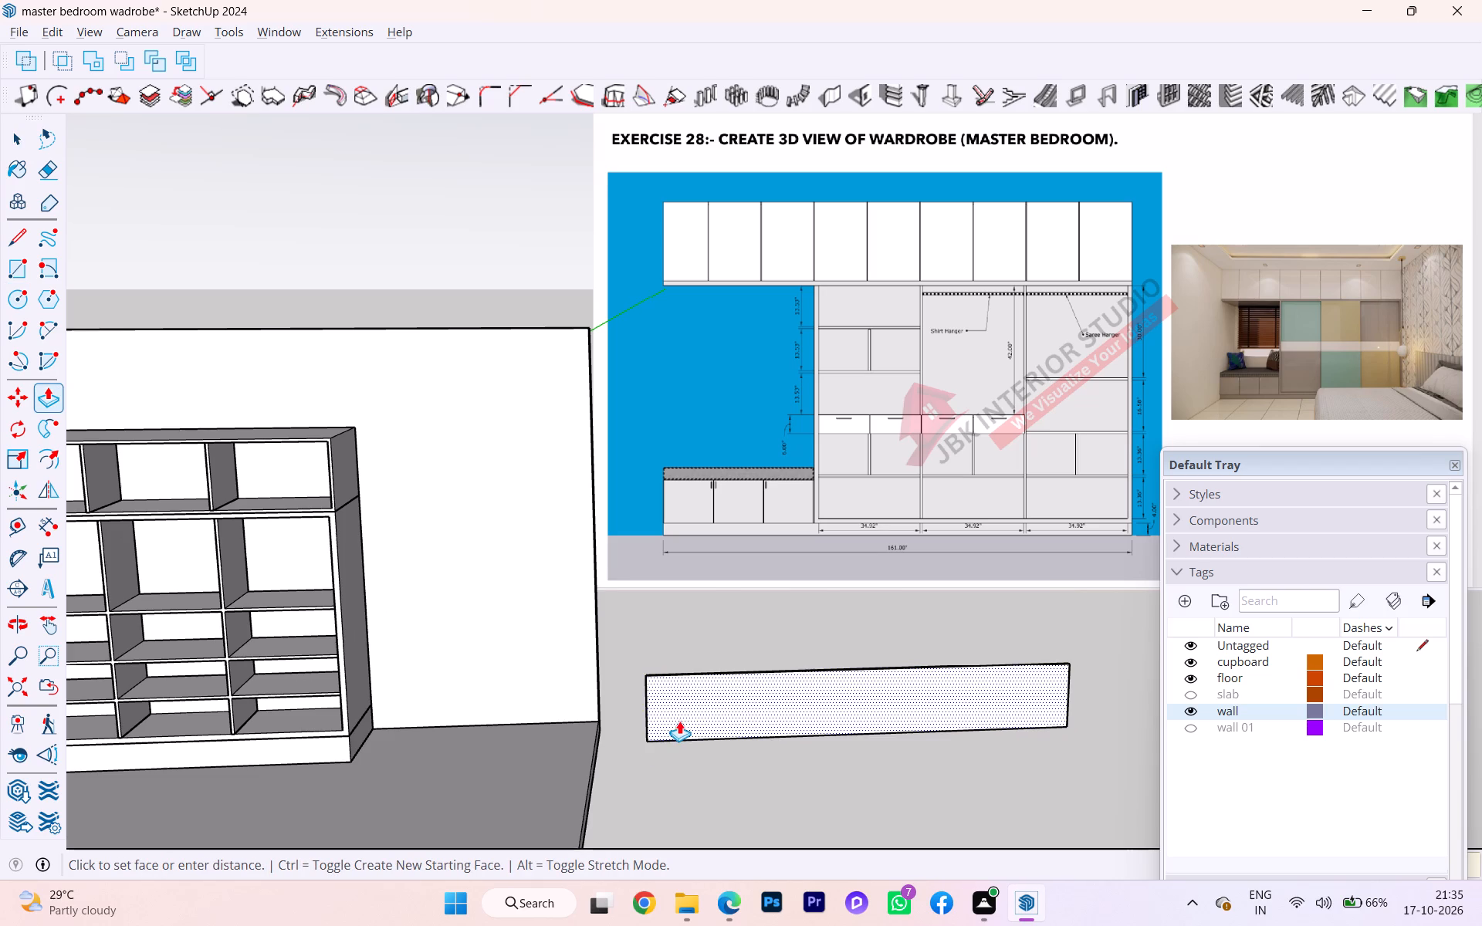
key("space")
Select the panel's vertical front edge at the end nearest the room and move the Default Tray clear of the measurements box.
scroll(693, 700, "down", 2)
middle_click_drag(693, 700, 689, 781)
scroll(694, 724, "up", 1)
scroll(694, 724, "down", 1)
scroll(694, 723, "up", 18)
scroll(674, 669, "down", 1)
scroll(674, 668, "up", 3)
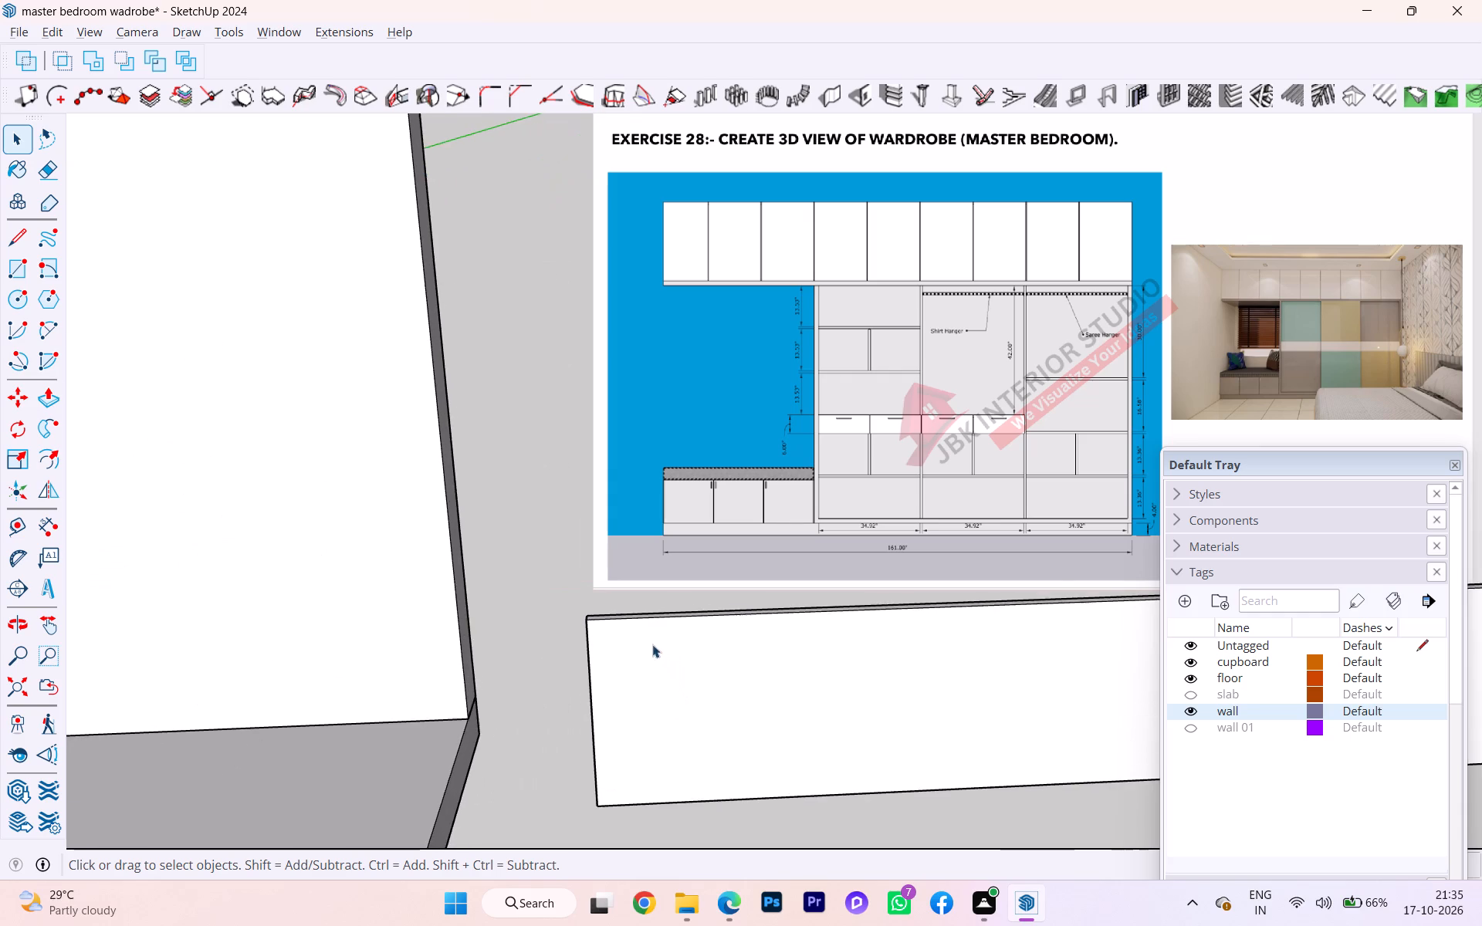
scroll(549, 610, "down", 11)
scroll(557, 611, "up", 4)
scroll(558, 612, "down", 8)
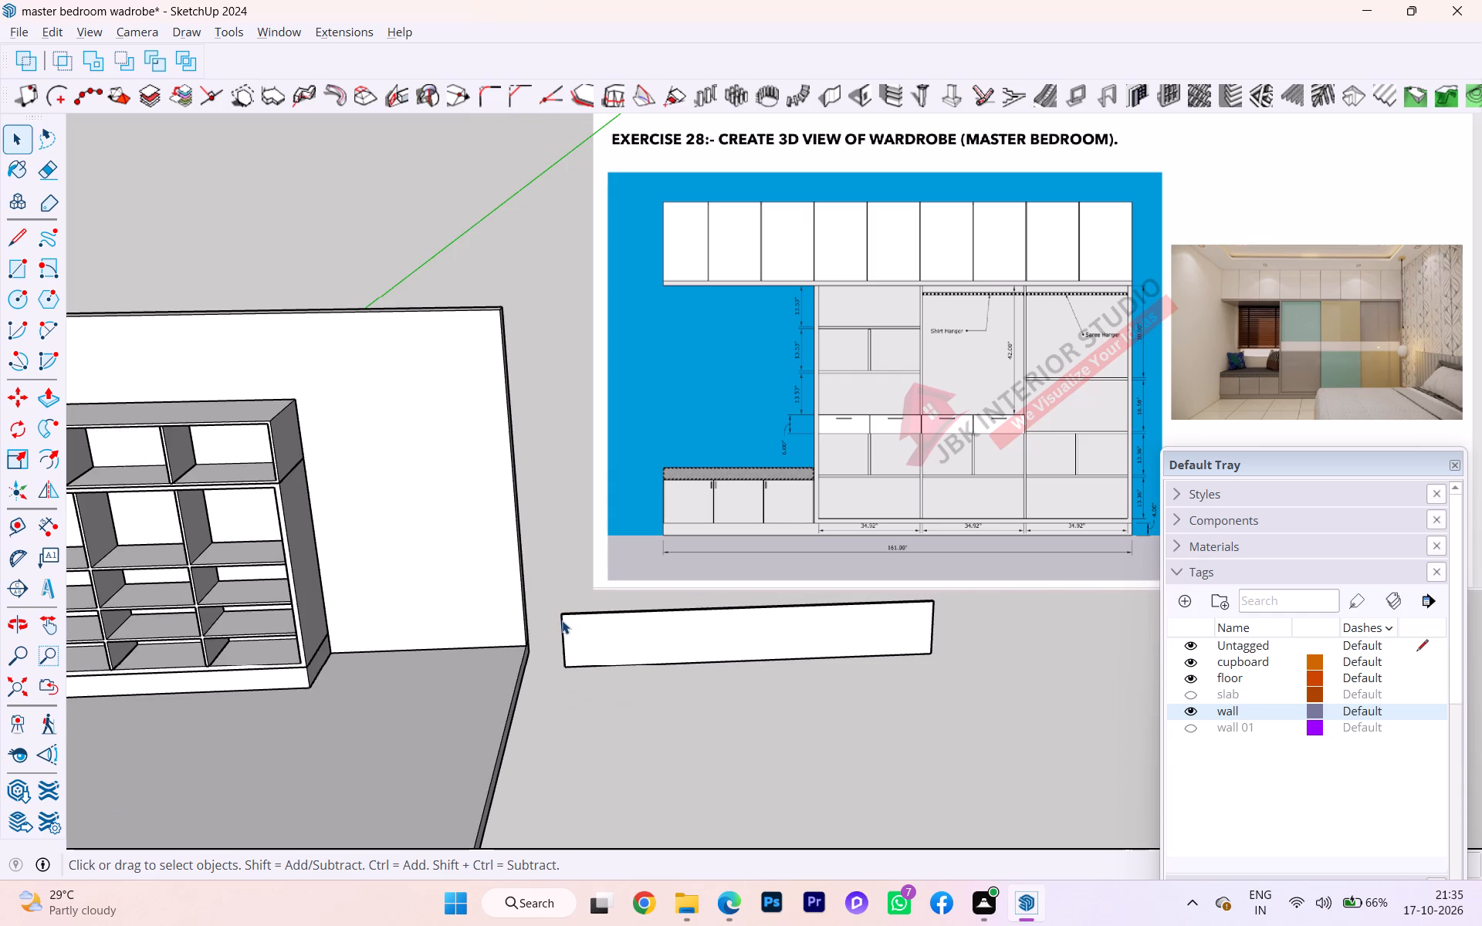
scroll(562, 620, "up", 3)
left_click(563, 624)
scroll(567, 634, "down", 3)
left_click(593, 710)
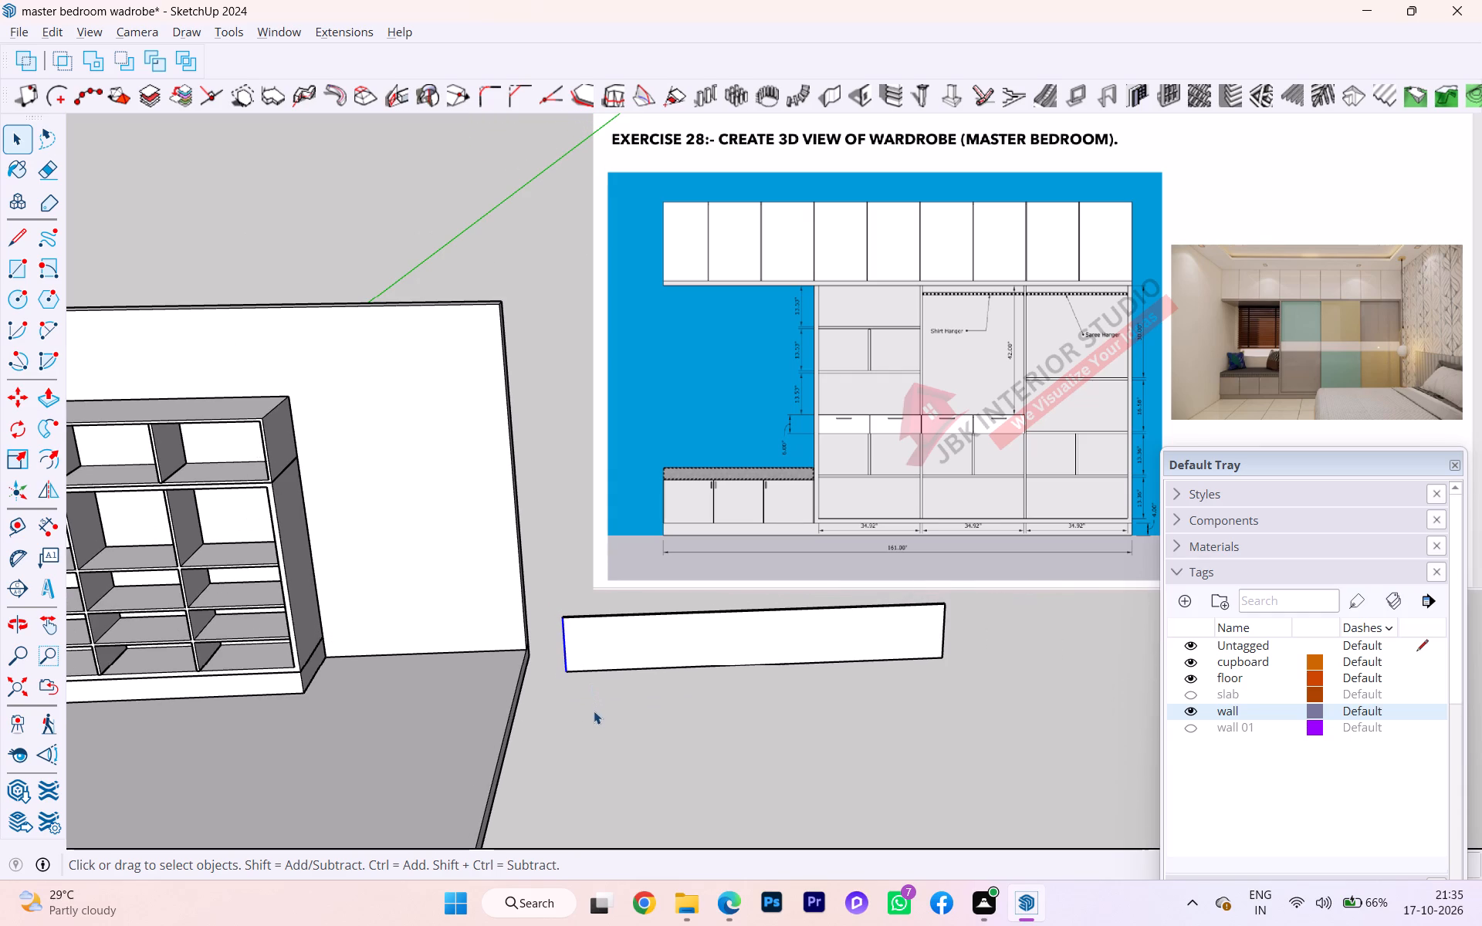
scroll(565, 635, "up", 3)
left_click(565, 634)
scroll(458, 606, "up", 1)
scroll(458, 606, "down", 2)
middle_click_drag(450, 610, 450, 609)
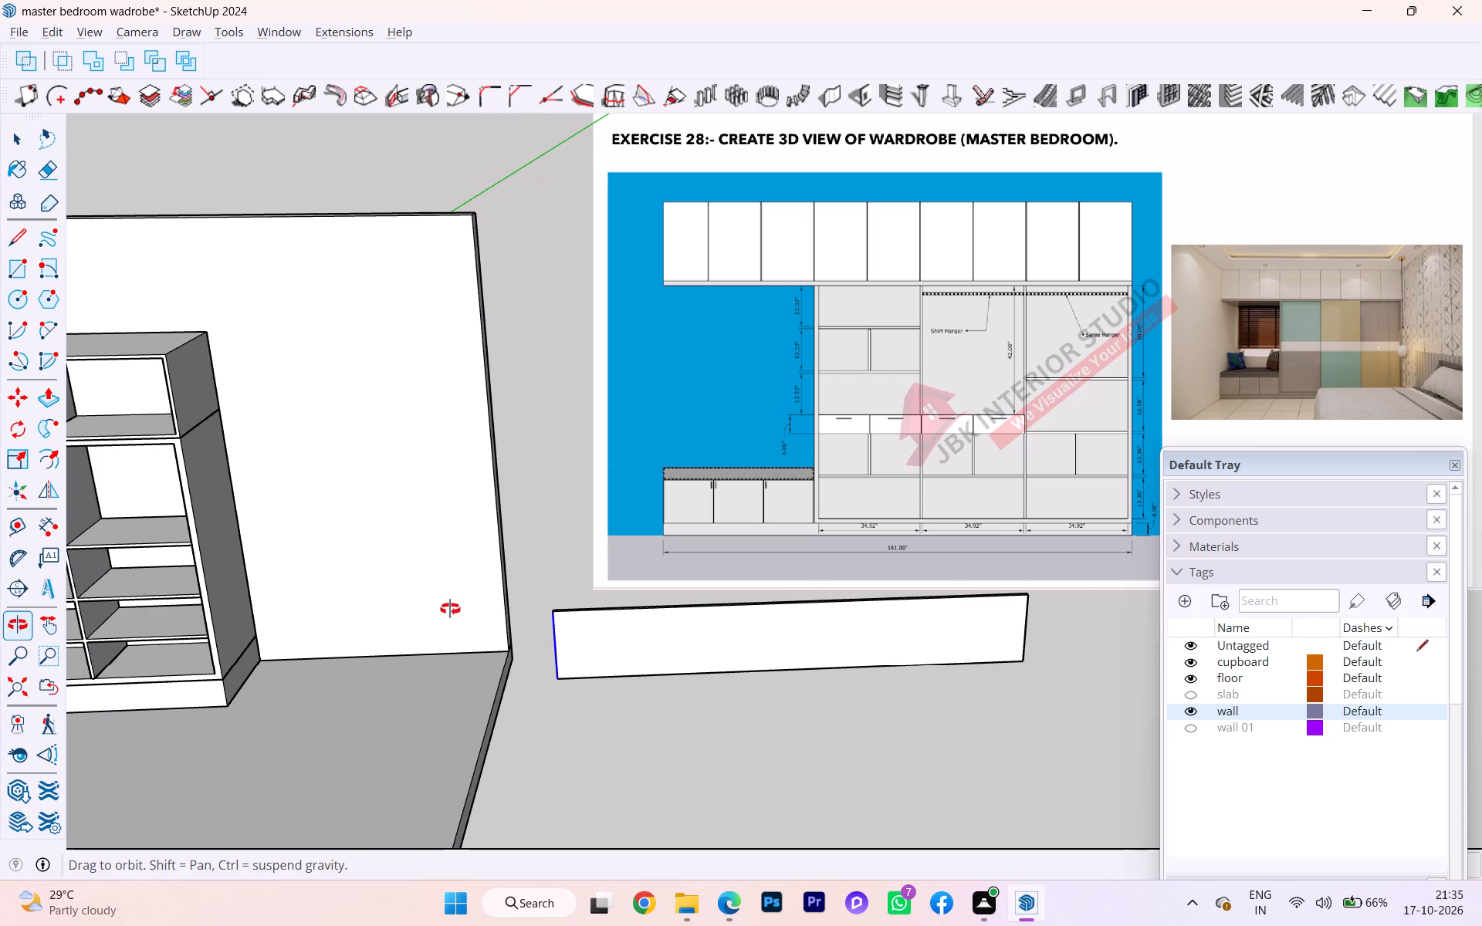
middle_click_drag(450, 609, 451, 536)
scroll(462, 536, "down", 2)
scroll(554, 587, "down", 2)
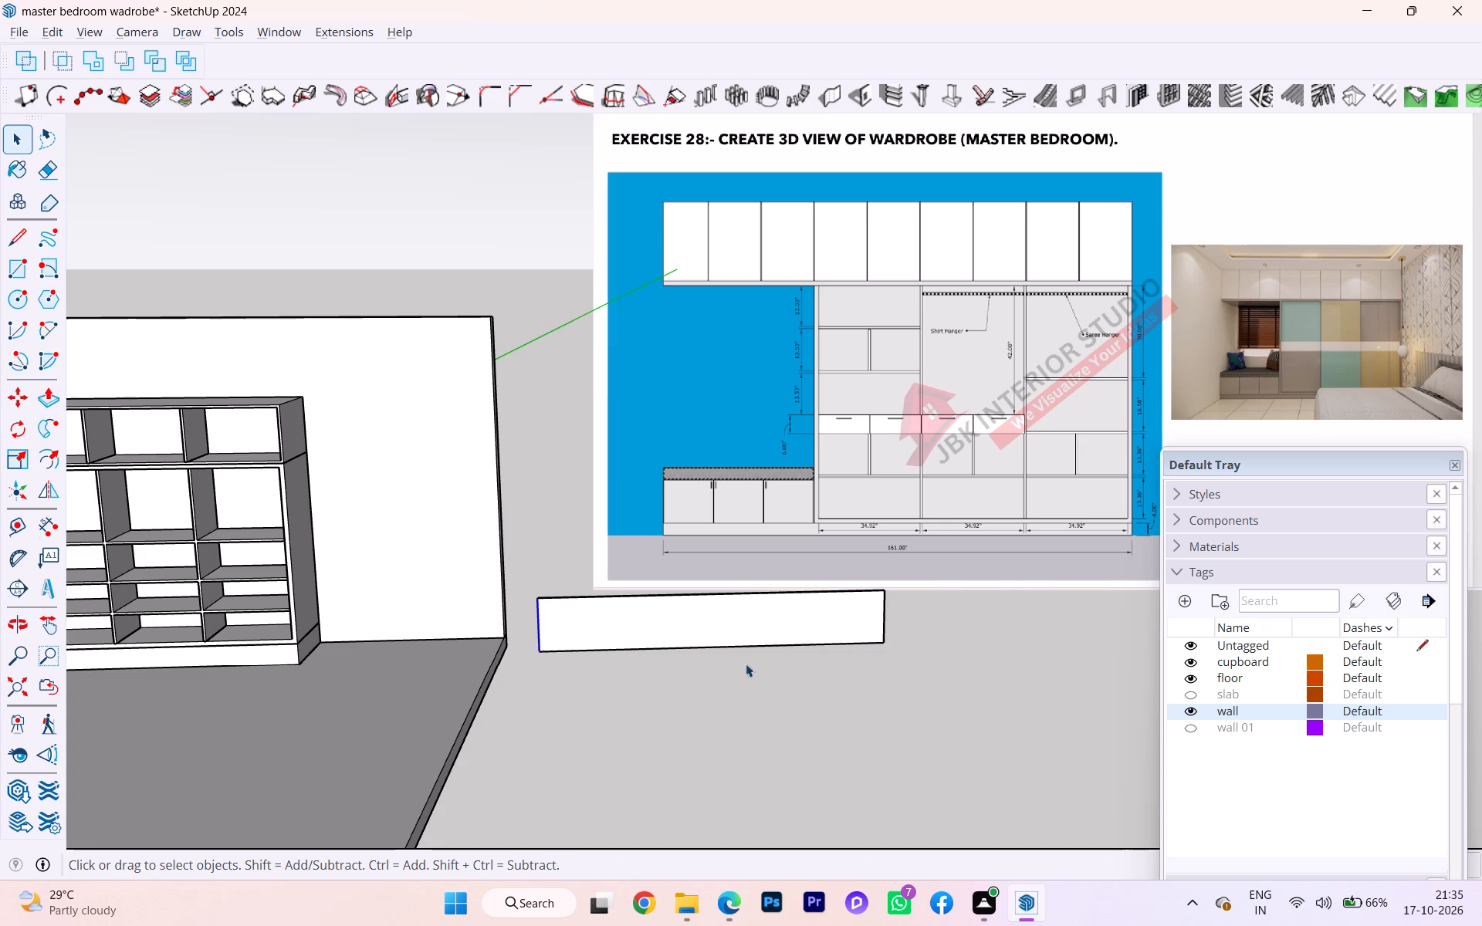
left_click_drag(1282, 468, 1261, 279)
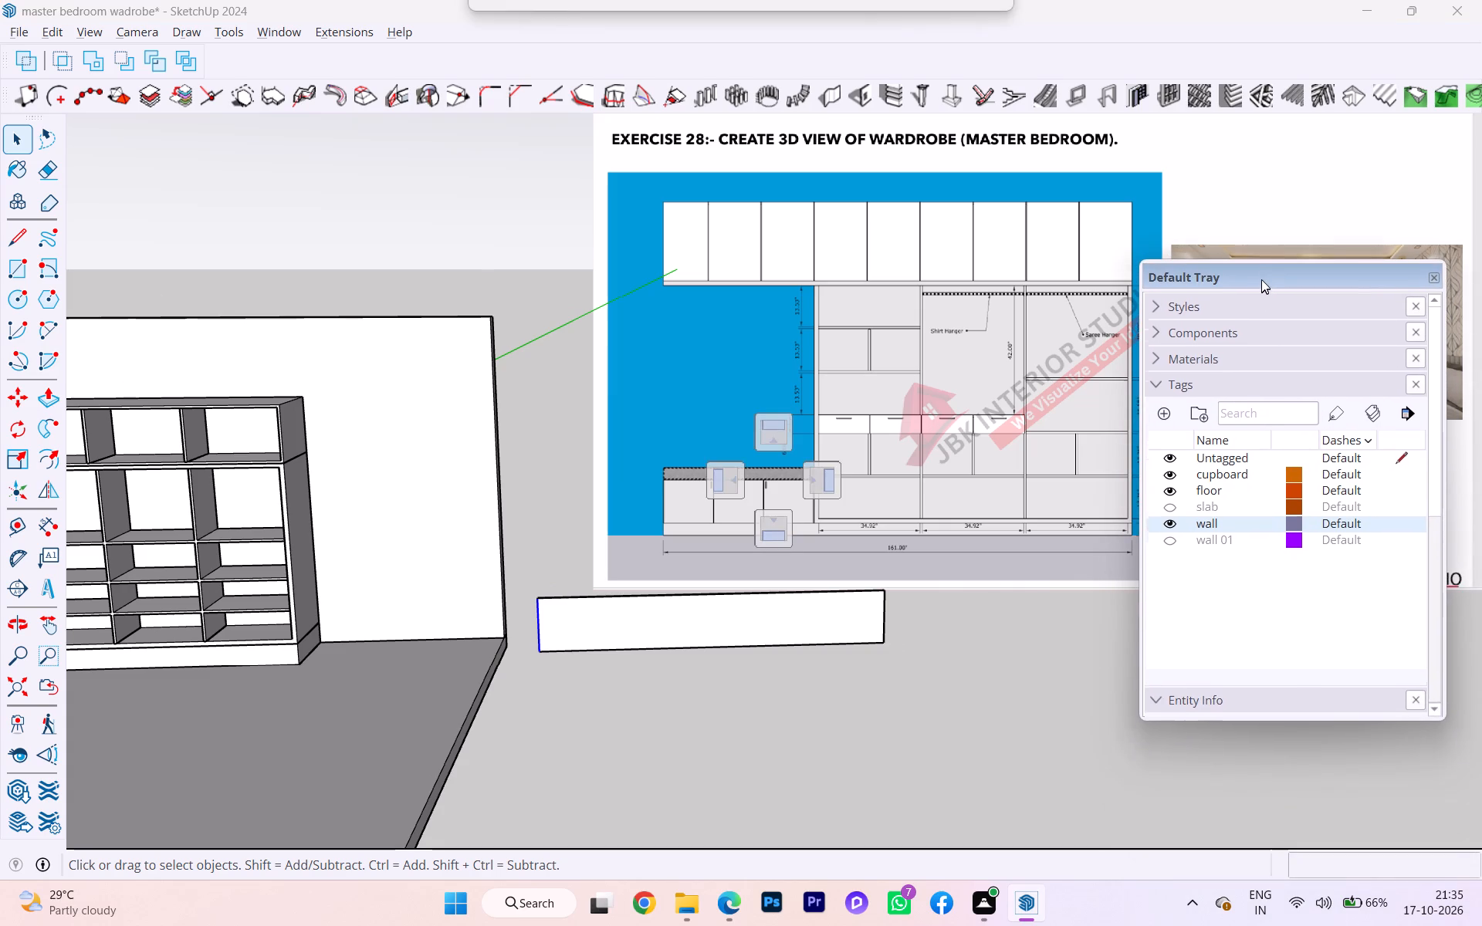
left_click_drag(1261, 279, 1261, 275)
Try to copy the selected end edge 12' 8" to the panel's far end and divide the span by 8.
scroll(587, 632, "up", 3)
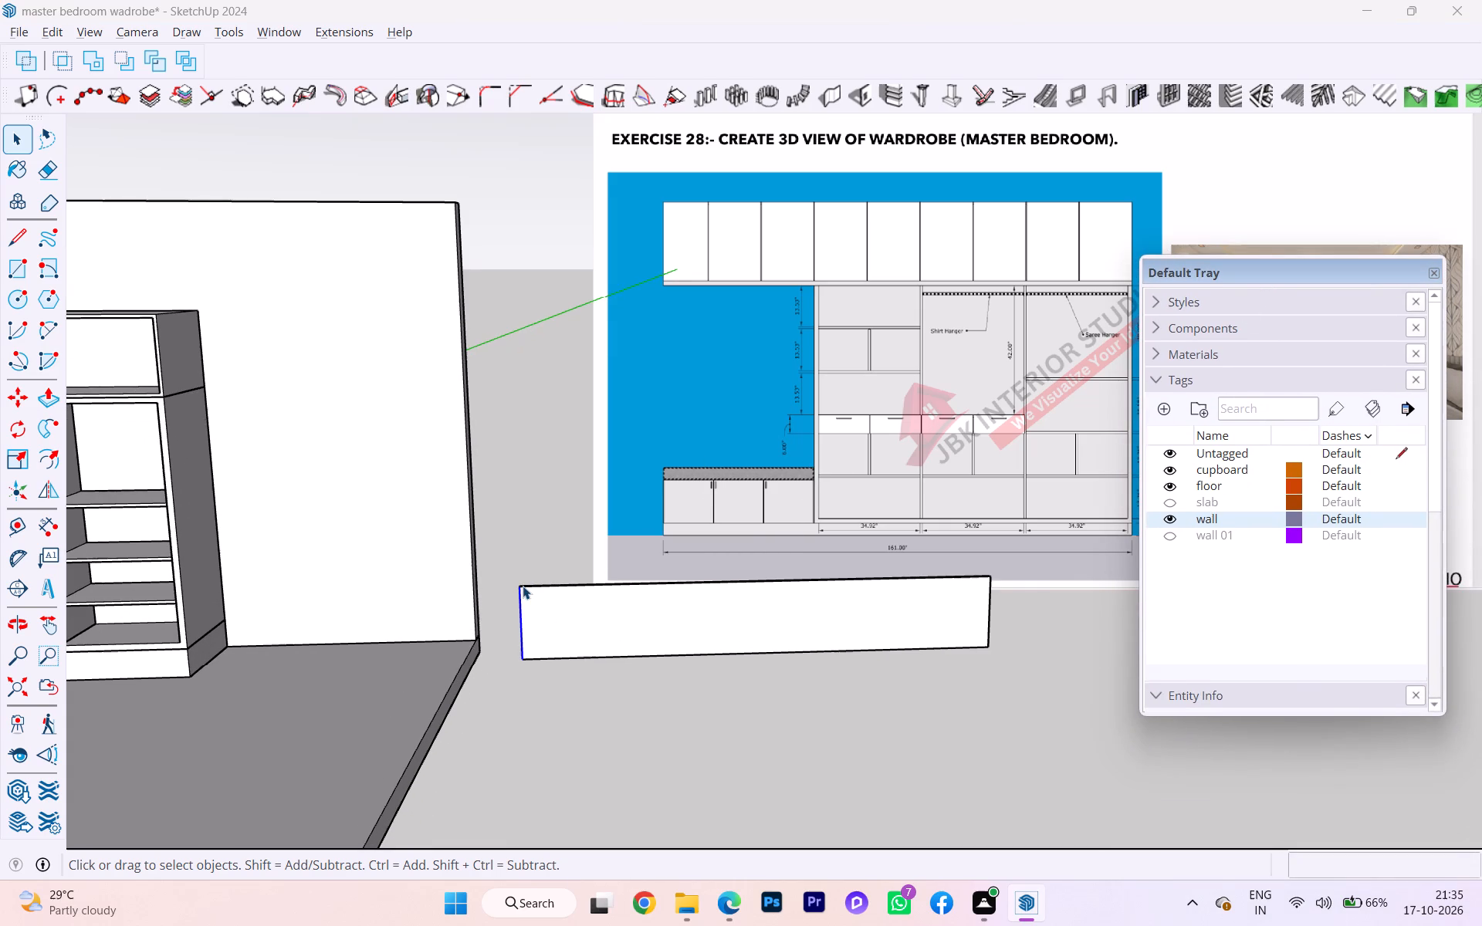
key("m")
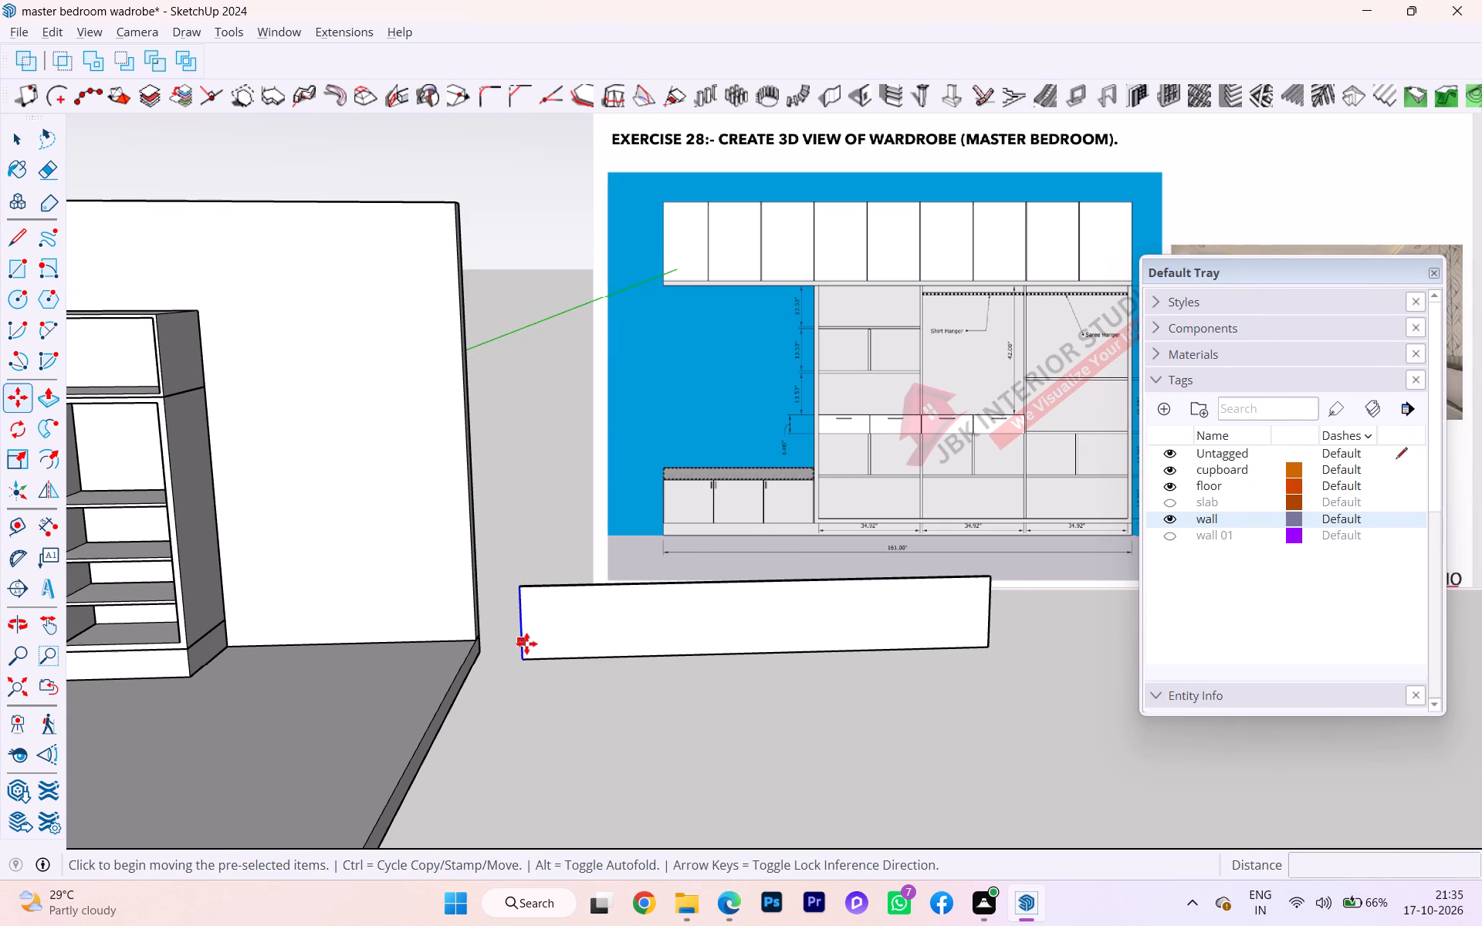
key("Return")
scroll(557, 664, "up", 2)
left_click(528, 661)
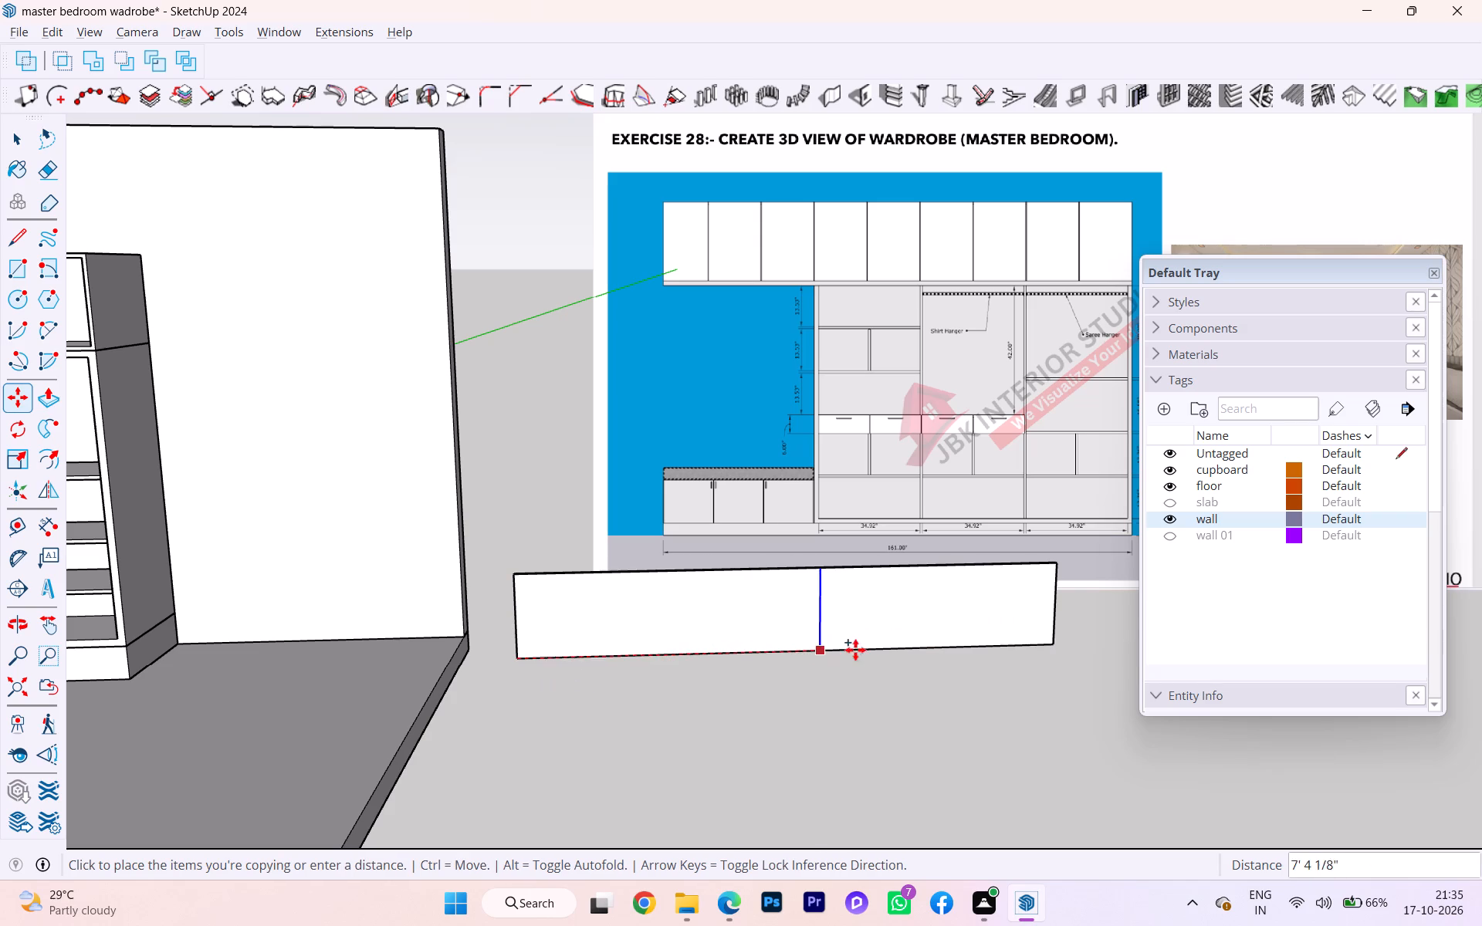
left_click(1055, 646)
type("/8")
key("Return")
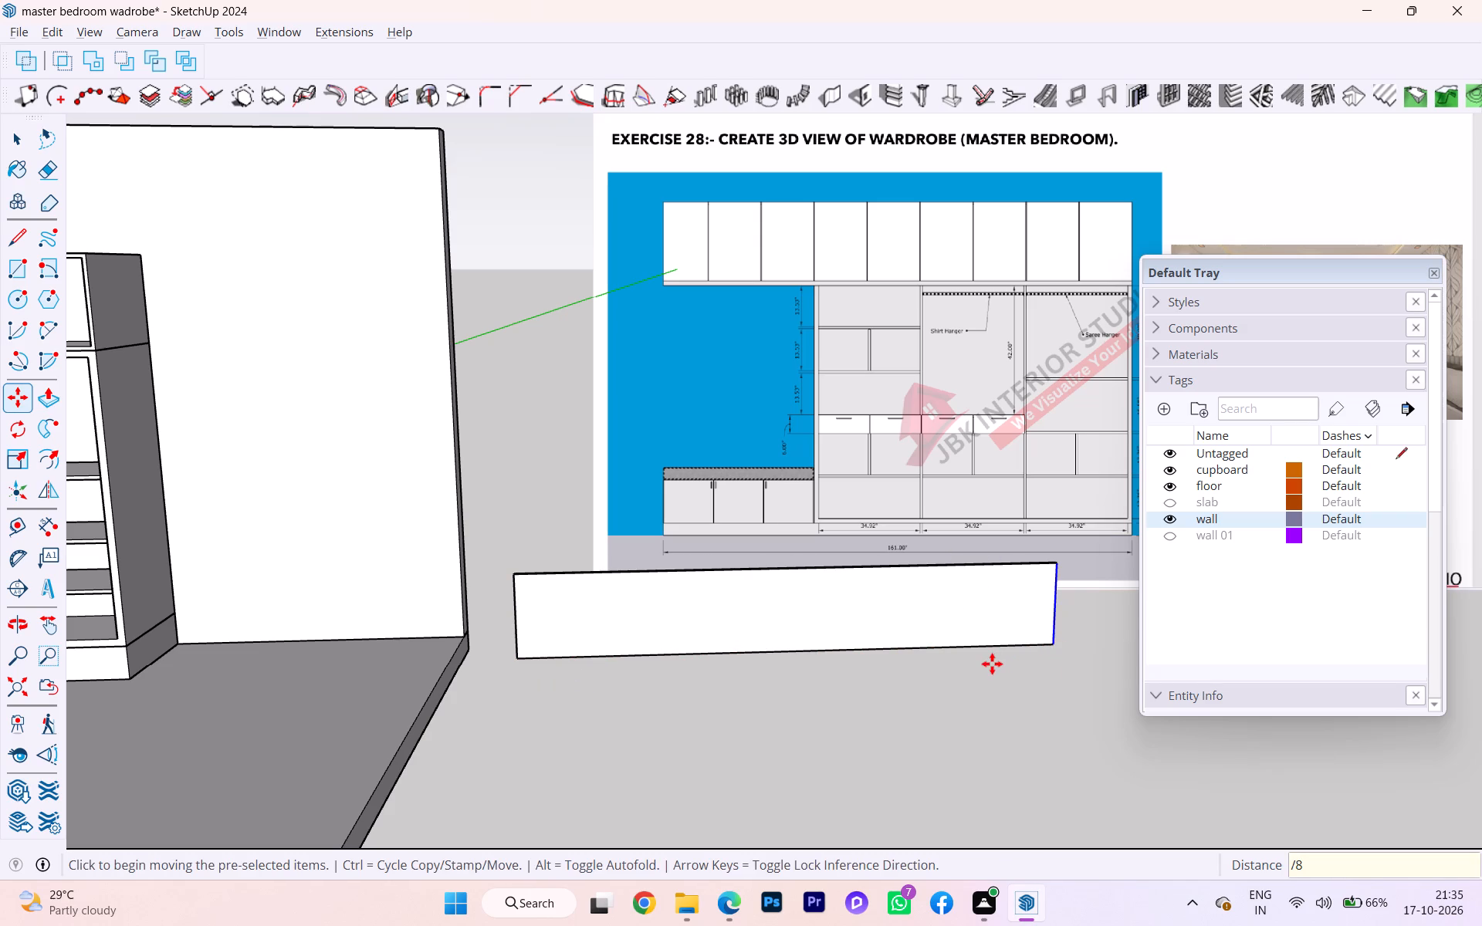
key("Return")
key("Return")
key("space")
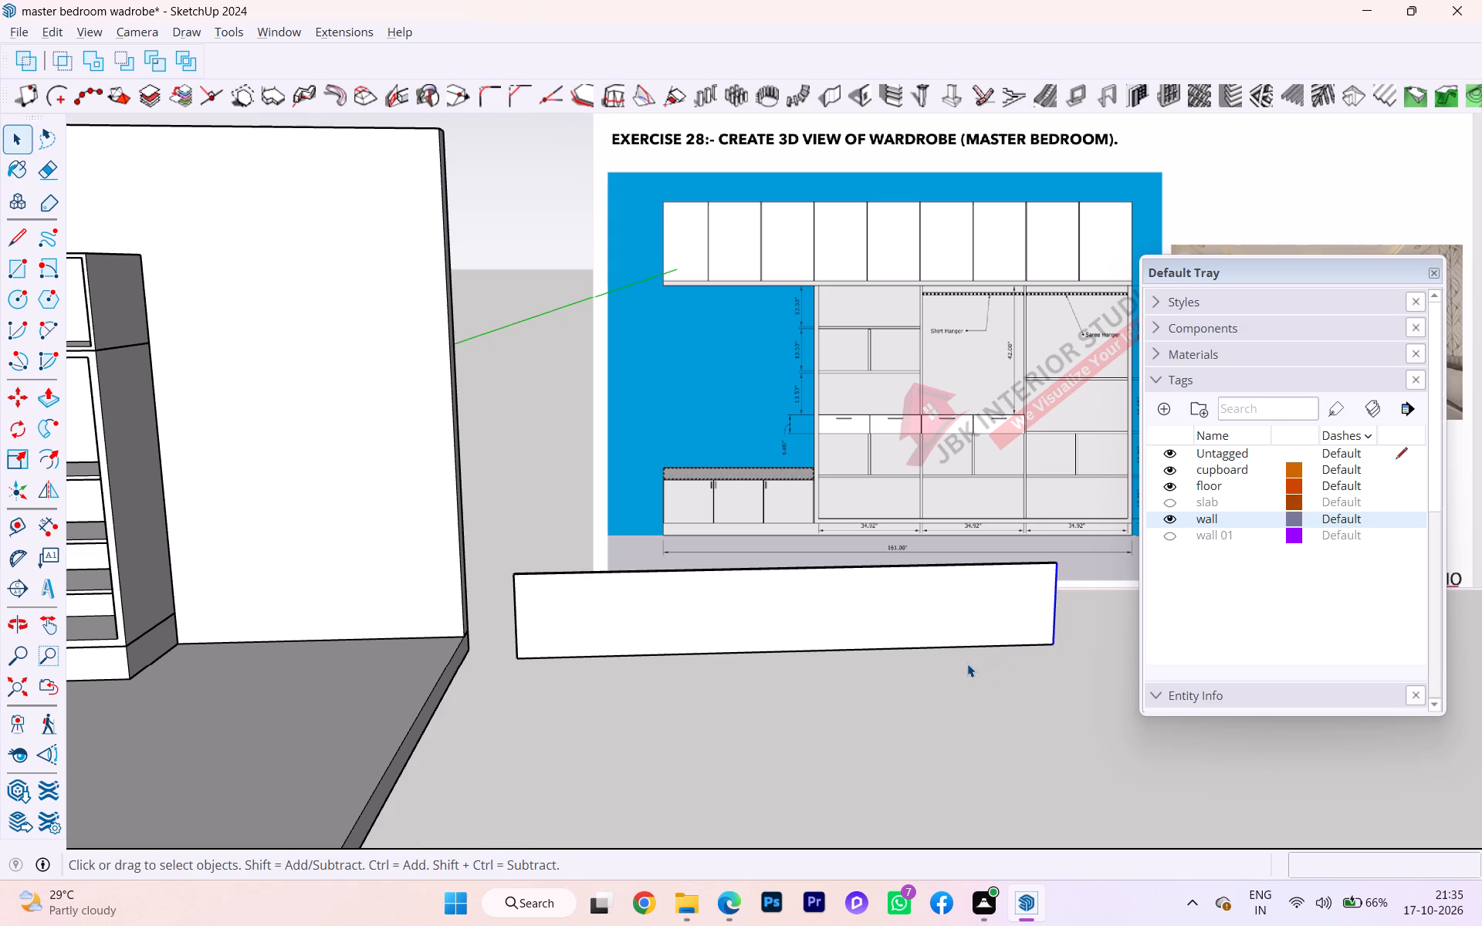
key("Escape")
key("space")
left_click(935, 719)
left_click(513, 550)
Copy the panel's full vertical end edge 12' 8" to the far end and divide the copies by 8 for equal shutters.
scroll(514, 629, "up", 3)
left_click(523, 600)
left_click(509, 608)
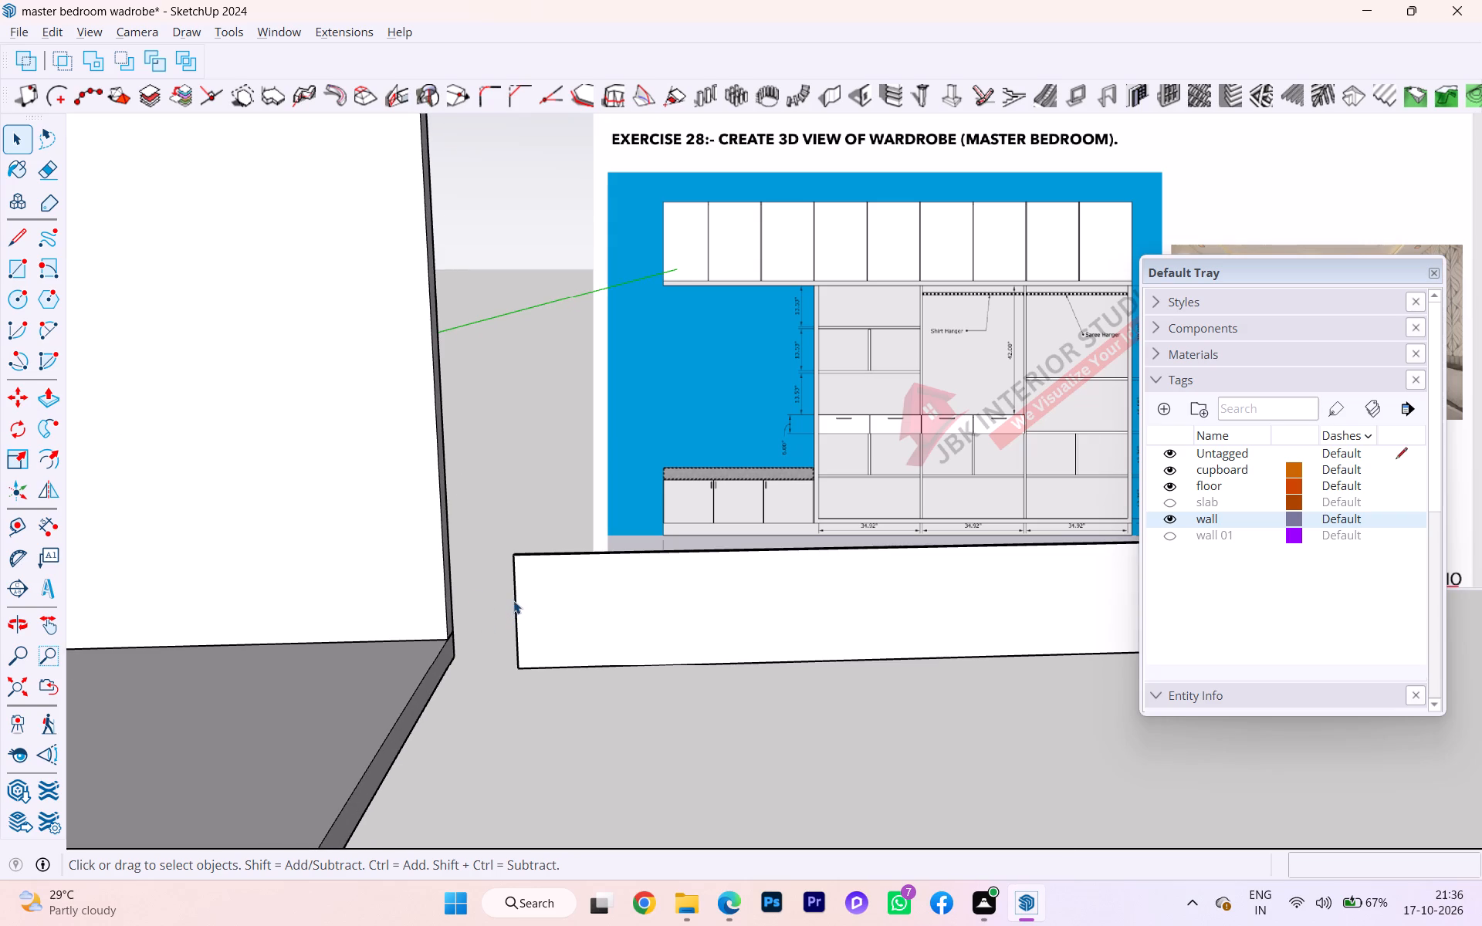
left_click(513, 600)
scroll(503, 584, "down", 2)
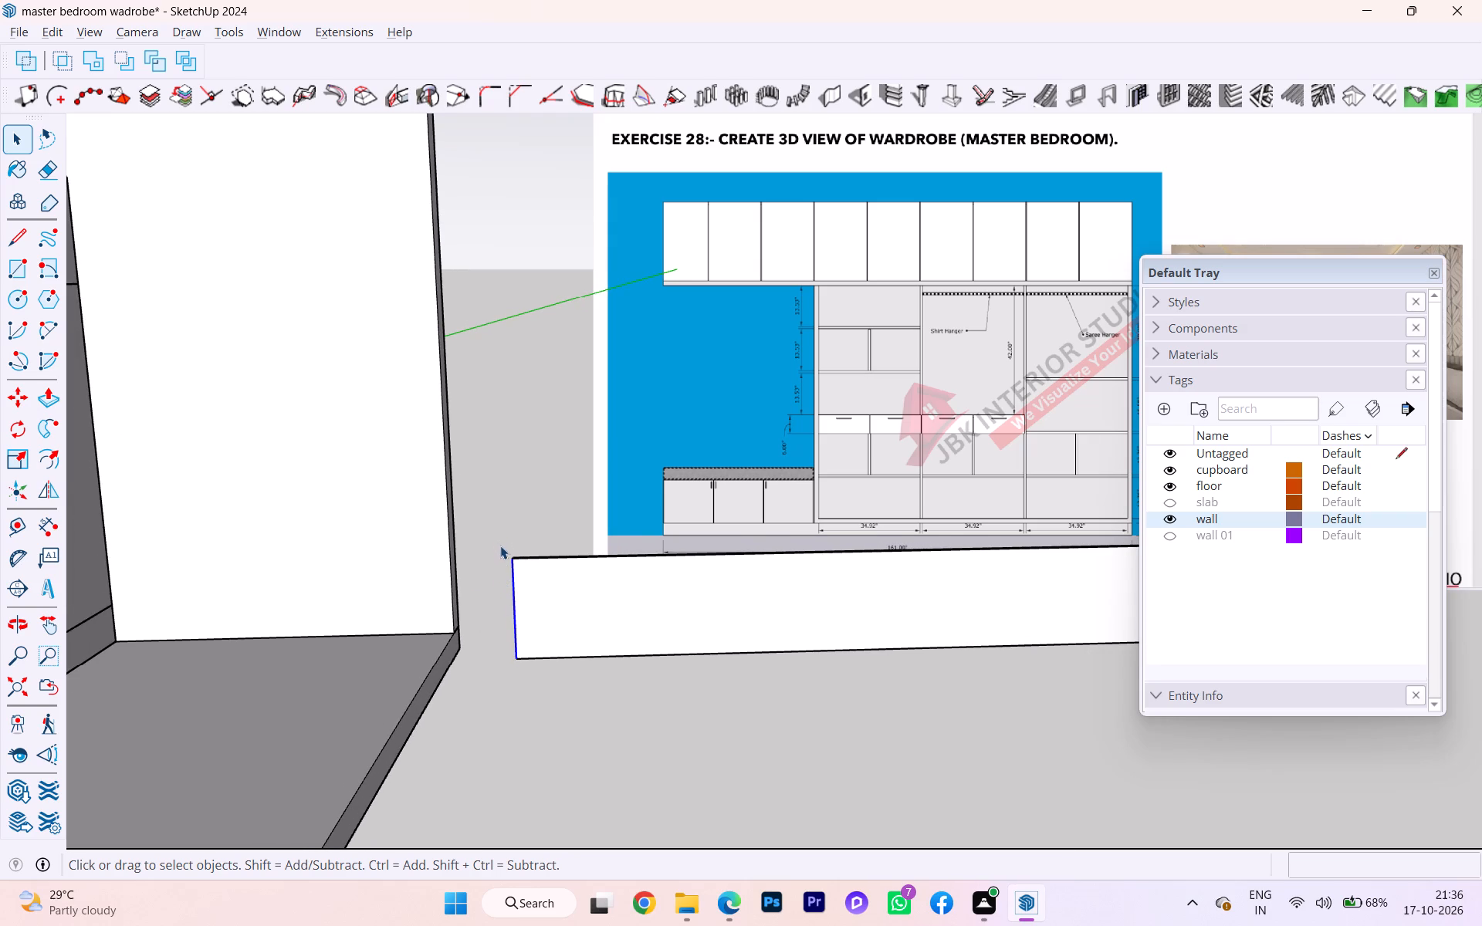
scroll(555, 550, "down", 3)
left_click_drag(492, 537, 560, 694)
left_click(561, 696)
left_click_drag(499, 536, 550, 733)
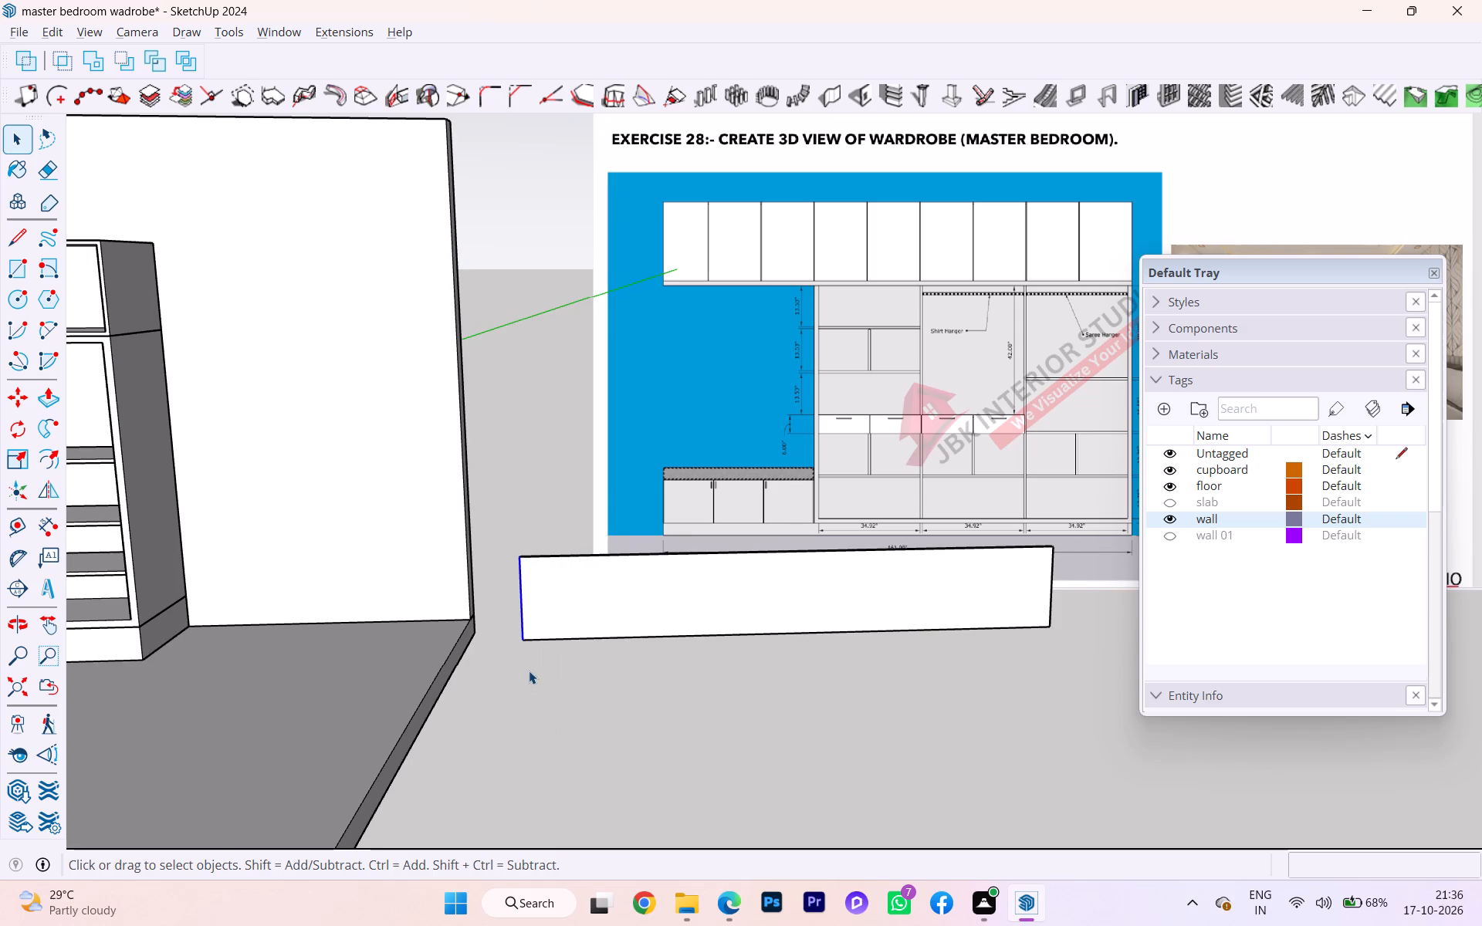
key("m")
key("Return")
scroll(529, 659, "up", 2)
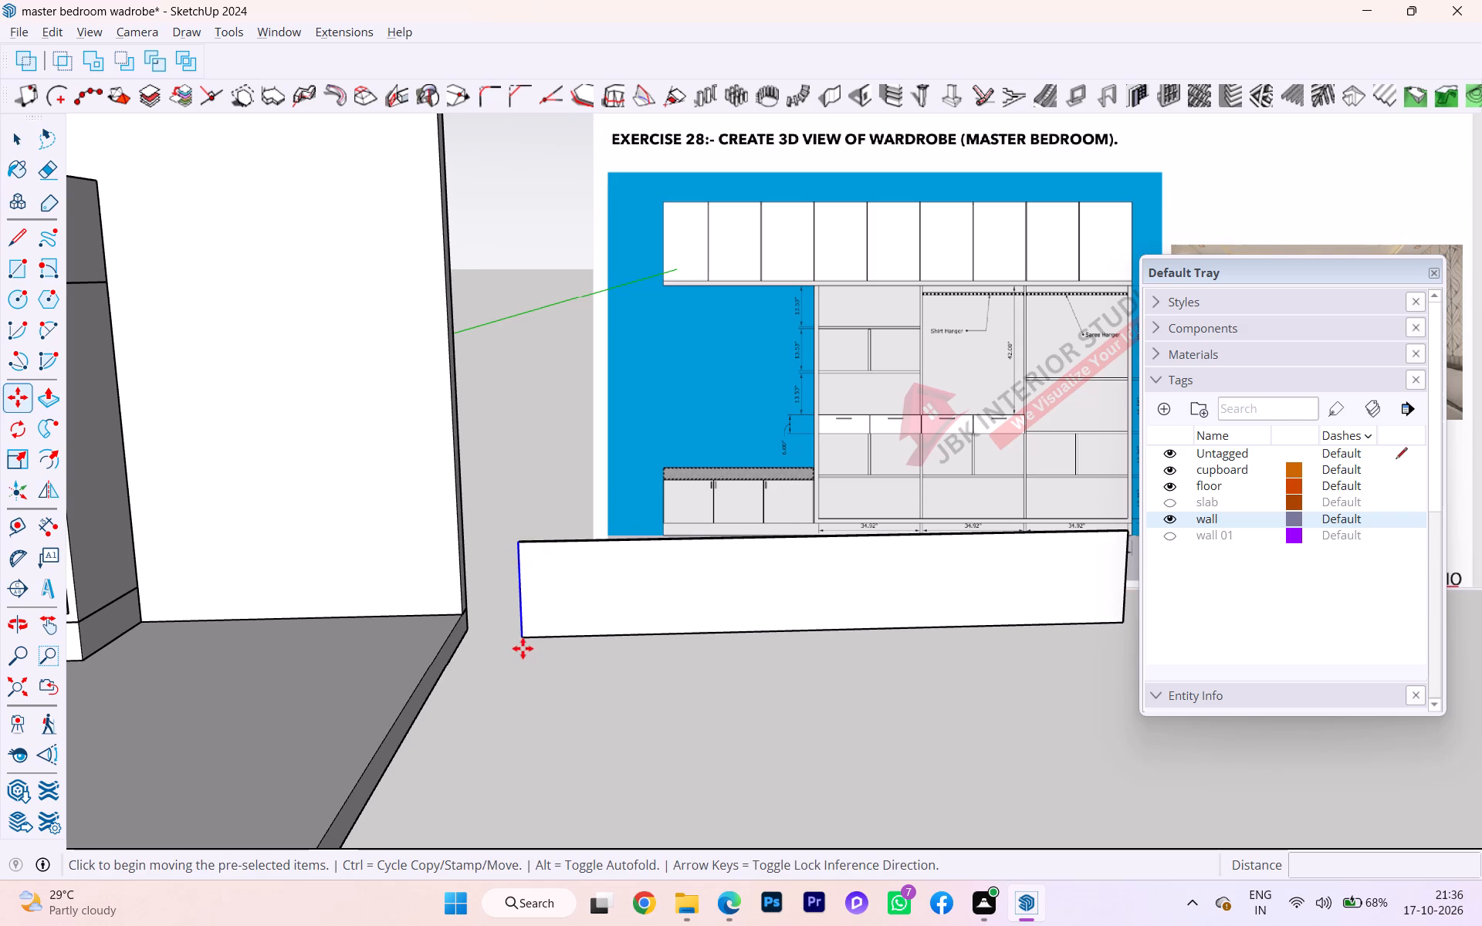
left_click(520, 643)
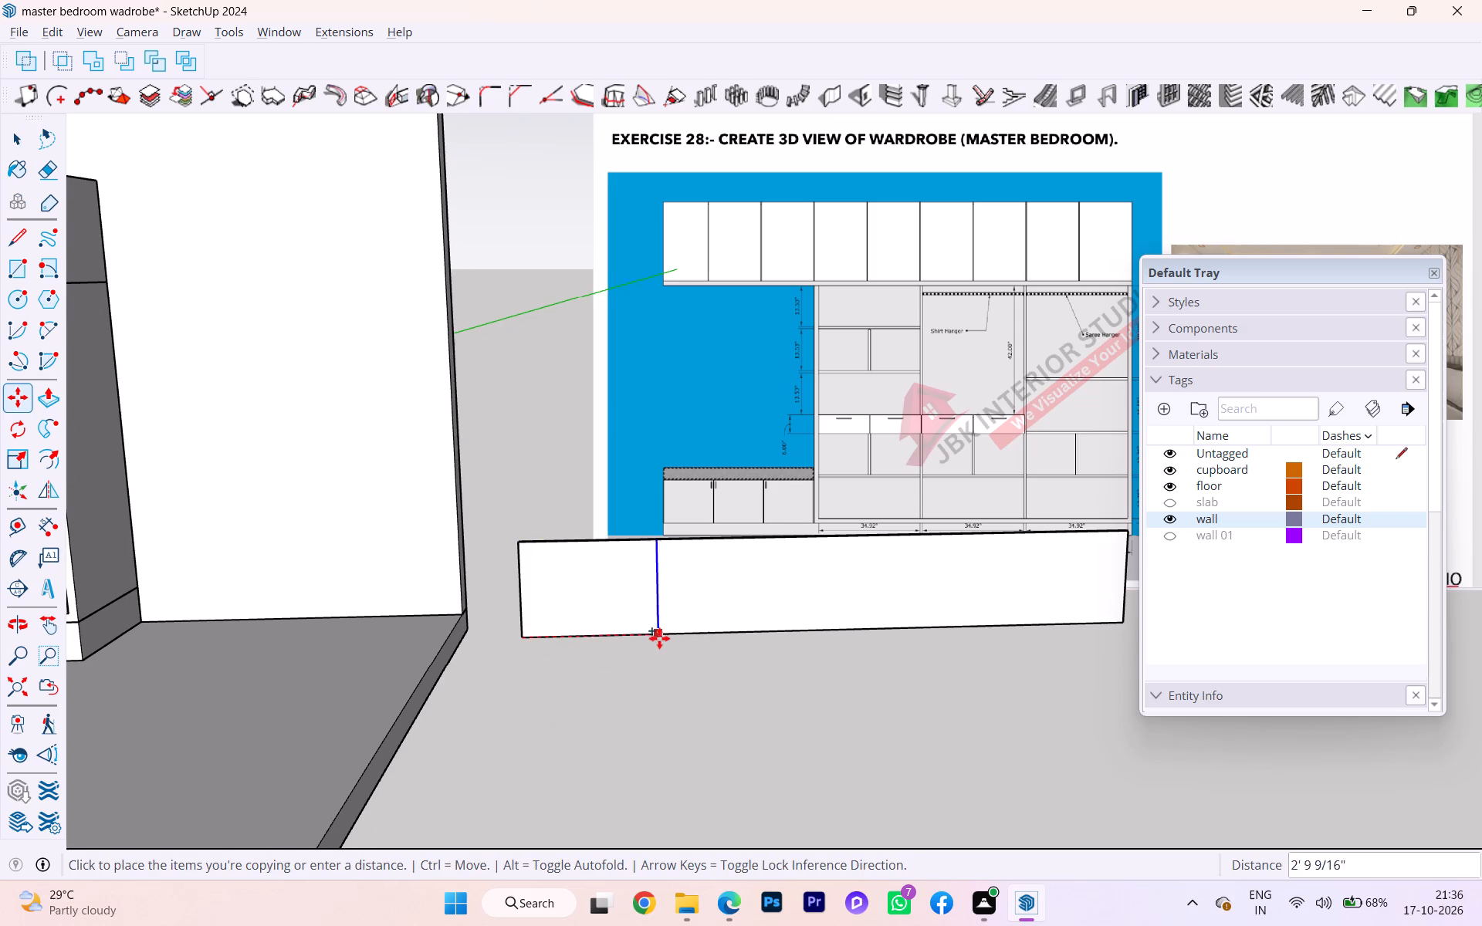
scroll(659, 638, "down", 3)
scroll(1009, 632, "up", 2)
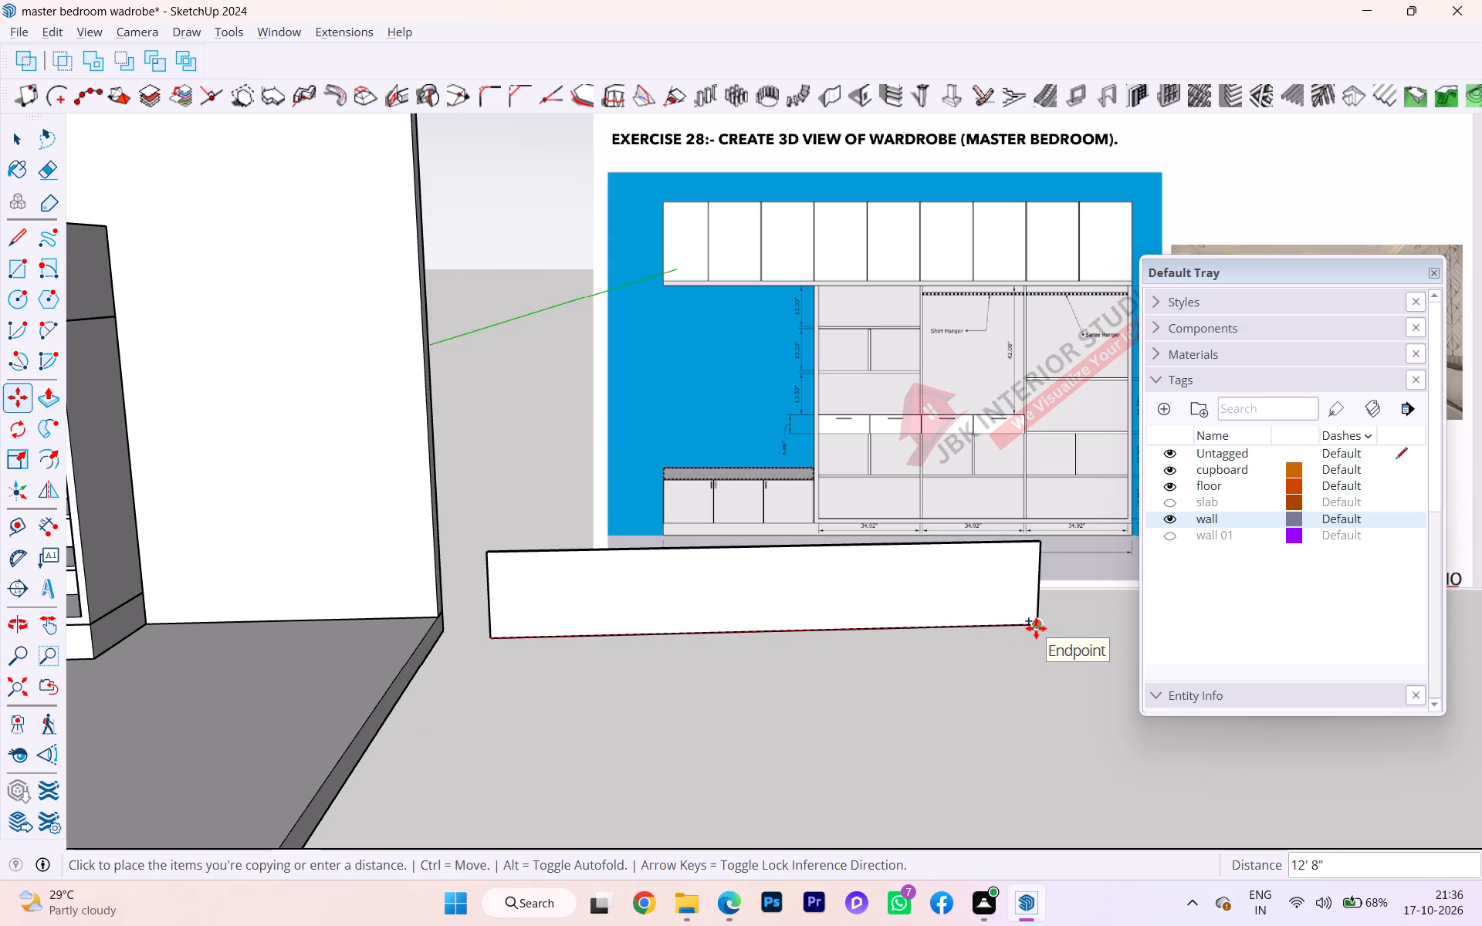
left_click(1036, 628)
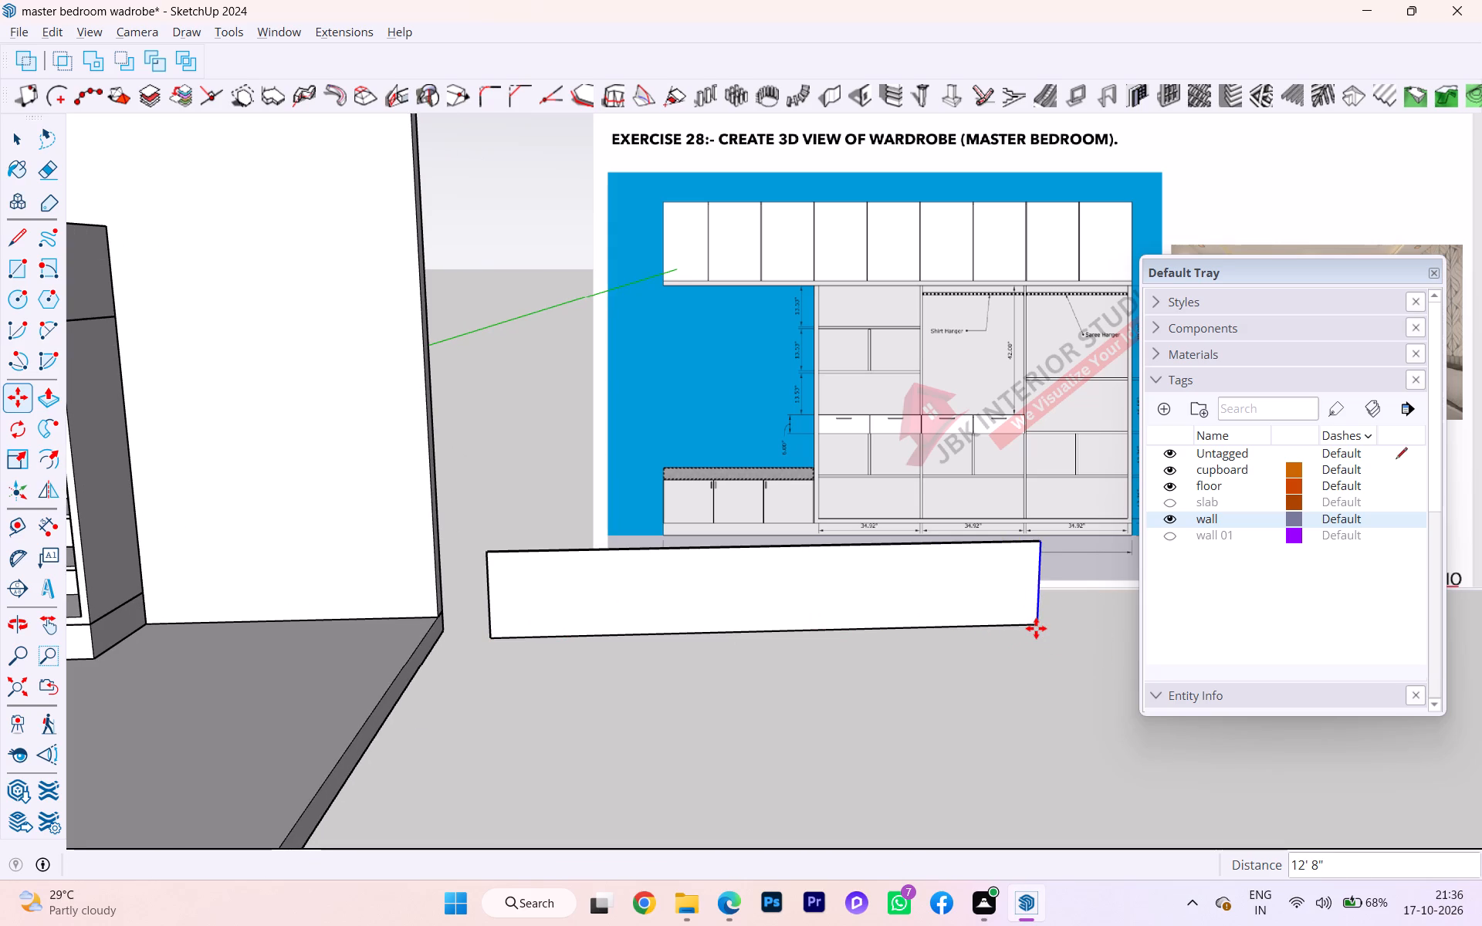
type("/8")
key("Return")
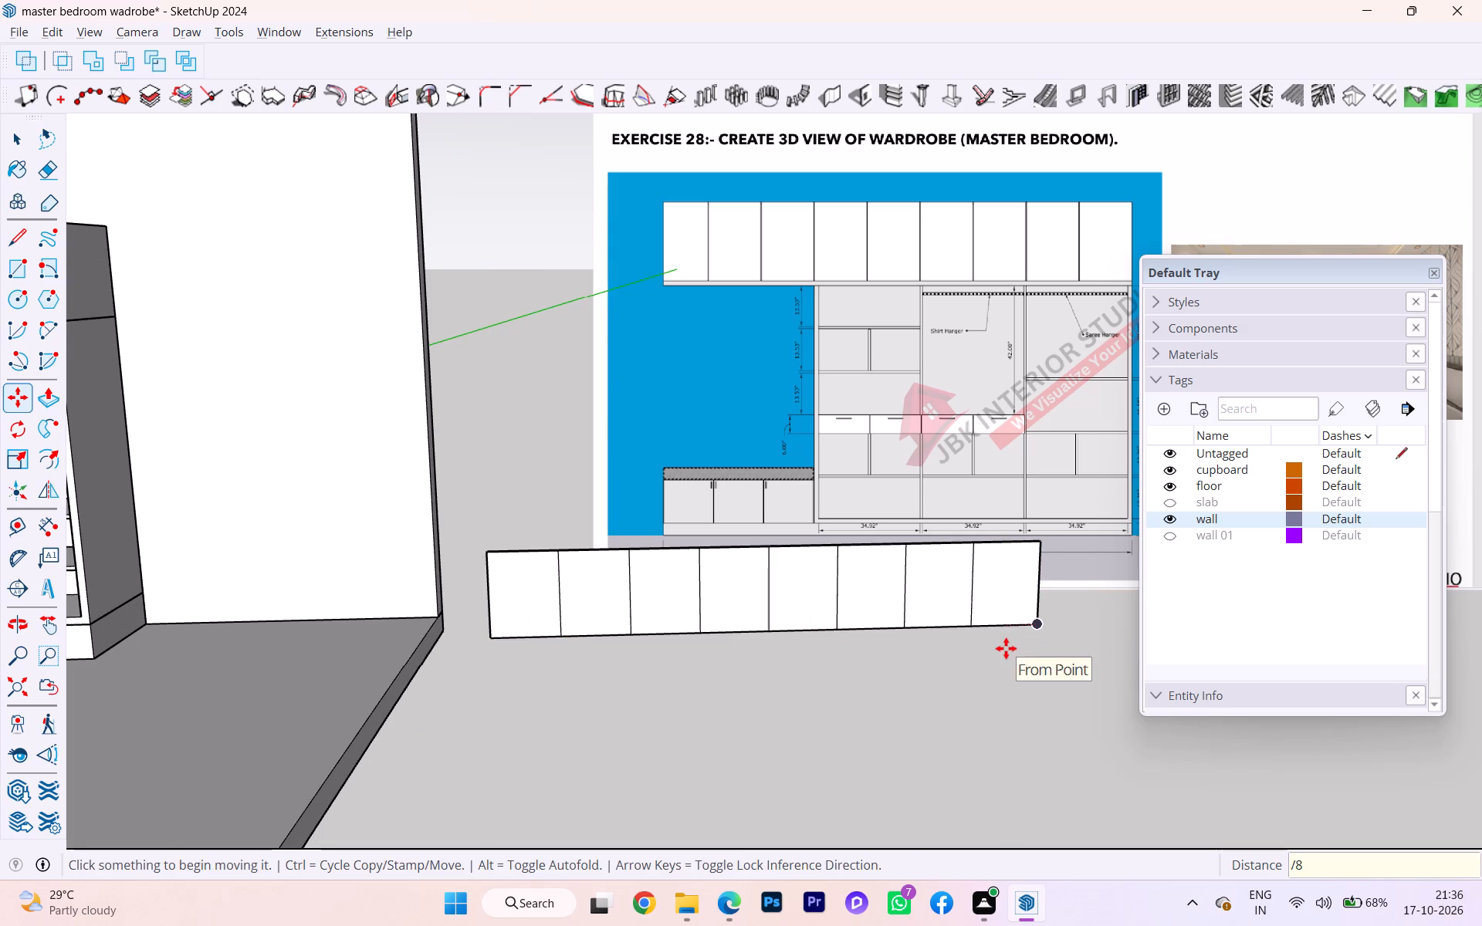
key("space")
left_click(942, 678)
scroll(502, 569, "down", 4)
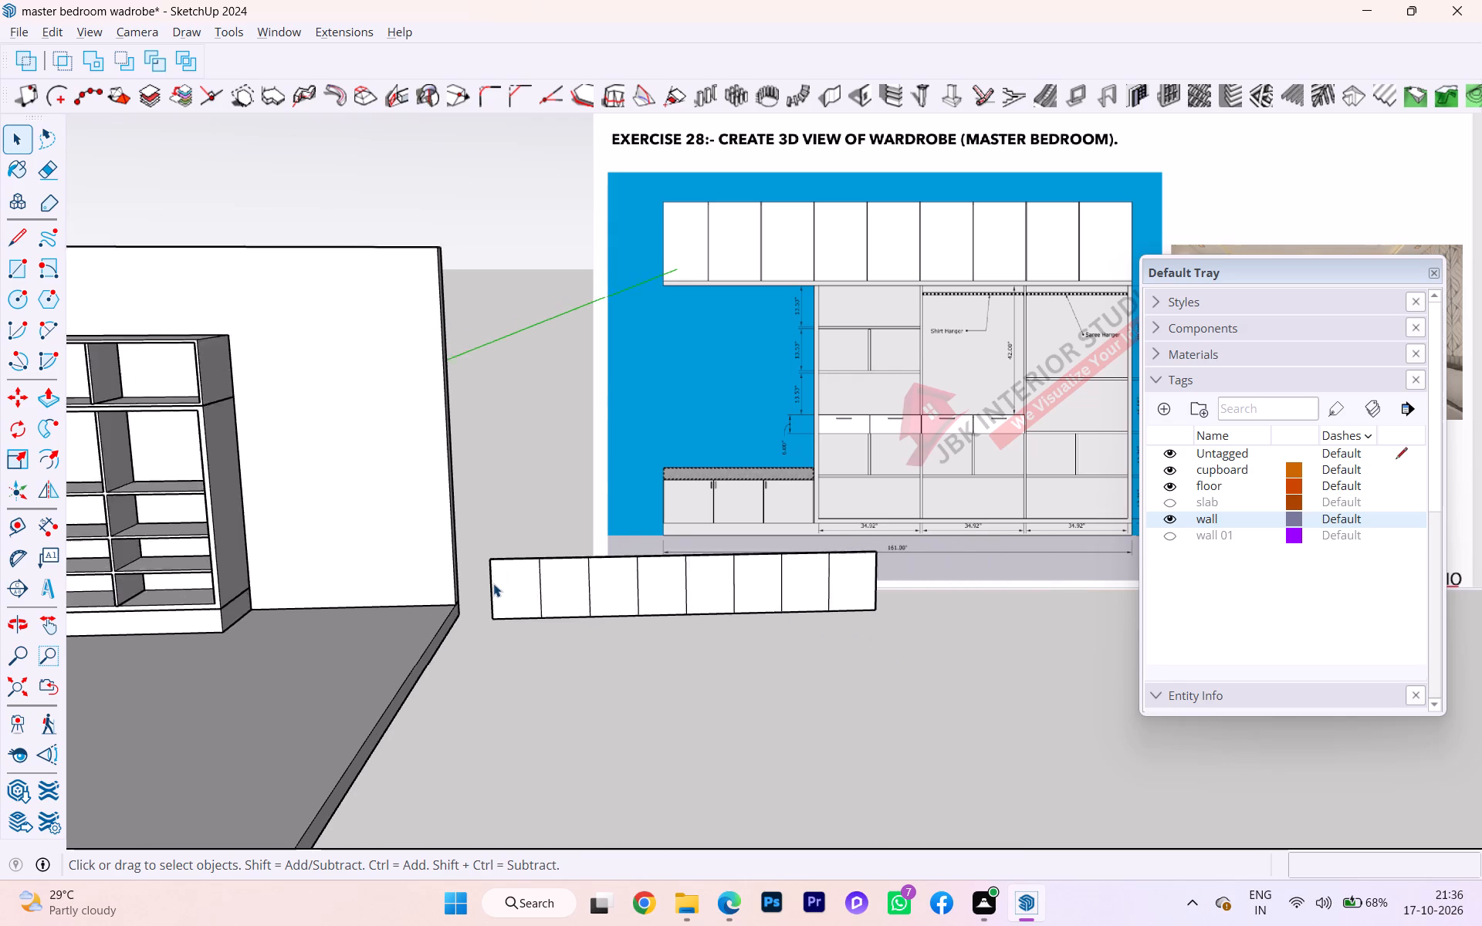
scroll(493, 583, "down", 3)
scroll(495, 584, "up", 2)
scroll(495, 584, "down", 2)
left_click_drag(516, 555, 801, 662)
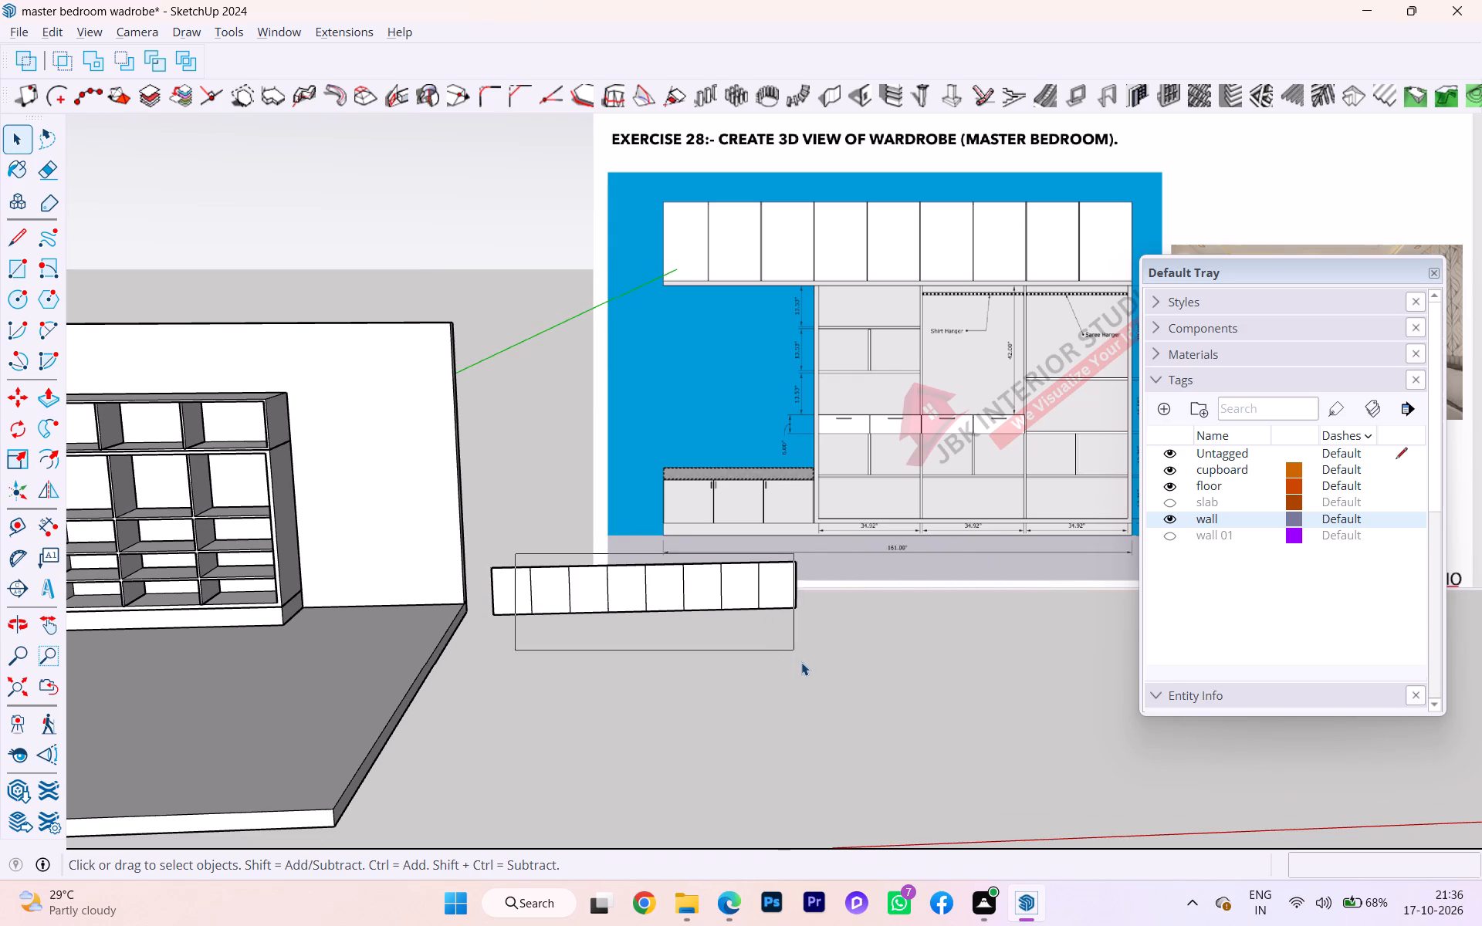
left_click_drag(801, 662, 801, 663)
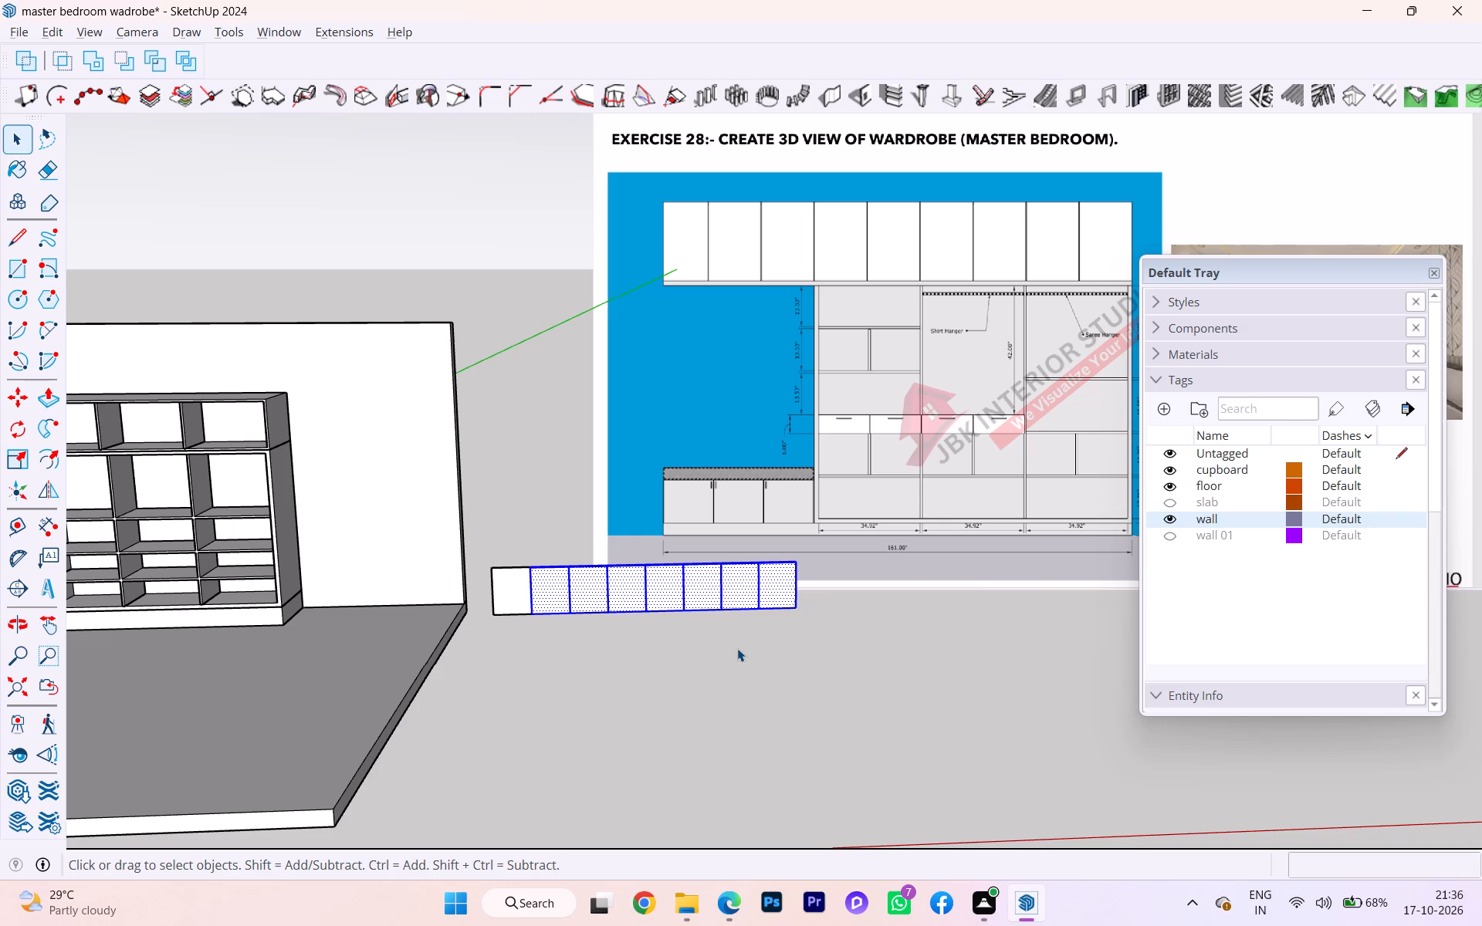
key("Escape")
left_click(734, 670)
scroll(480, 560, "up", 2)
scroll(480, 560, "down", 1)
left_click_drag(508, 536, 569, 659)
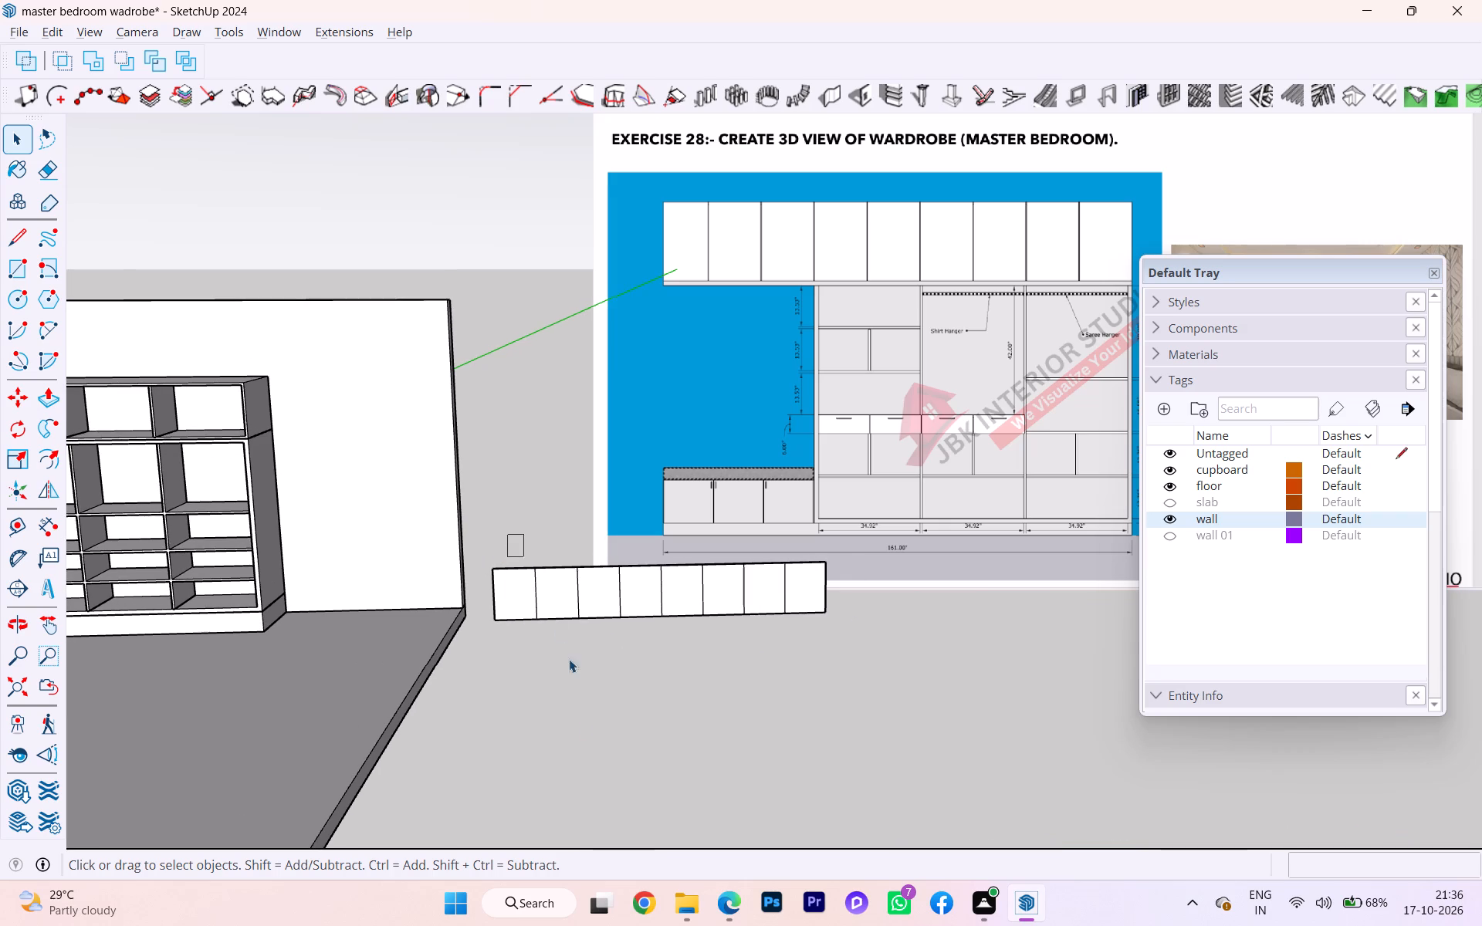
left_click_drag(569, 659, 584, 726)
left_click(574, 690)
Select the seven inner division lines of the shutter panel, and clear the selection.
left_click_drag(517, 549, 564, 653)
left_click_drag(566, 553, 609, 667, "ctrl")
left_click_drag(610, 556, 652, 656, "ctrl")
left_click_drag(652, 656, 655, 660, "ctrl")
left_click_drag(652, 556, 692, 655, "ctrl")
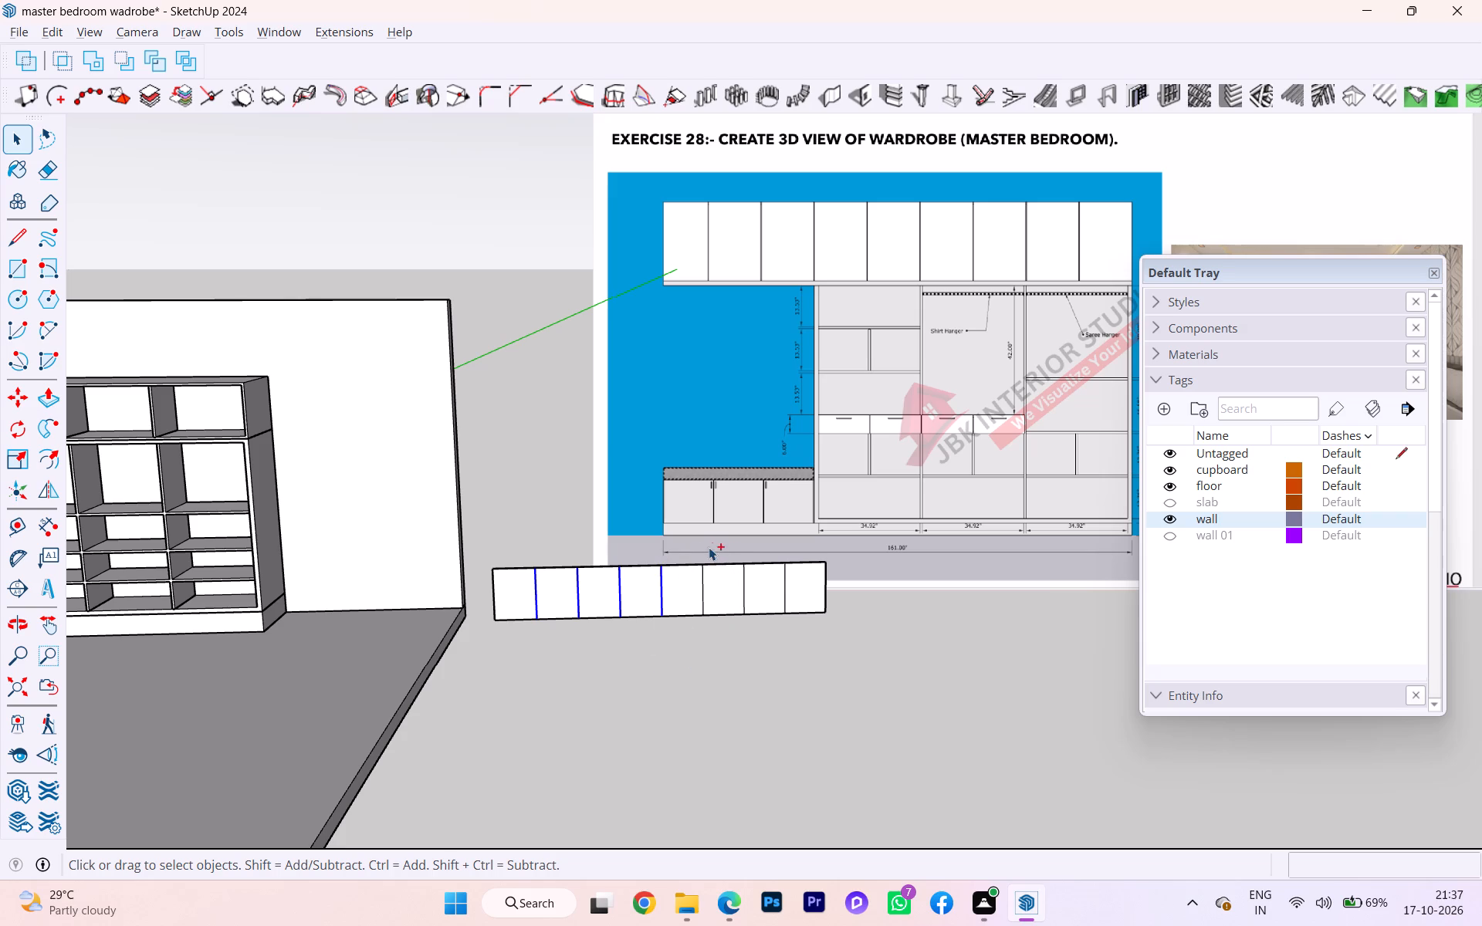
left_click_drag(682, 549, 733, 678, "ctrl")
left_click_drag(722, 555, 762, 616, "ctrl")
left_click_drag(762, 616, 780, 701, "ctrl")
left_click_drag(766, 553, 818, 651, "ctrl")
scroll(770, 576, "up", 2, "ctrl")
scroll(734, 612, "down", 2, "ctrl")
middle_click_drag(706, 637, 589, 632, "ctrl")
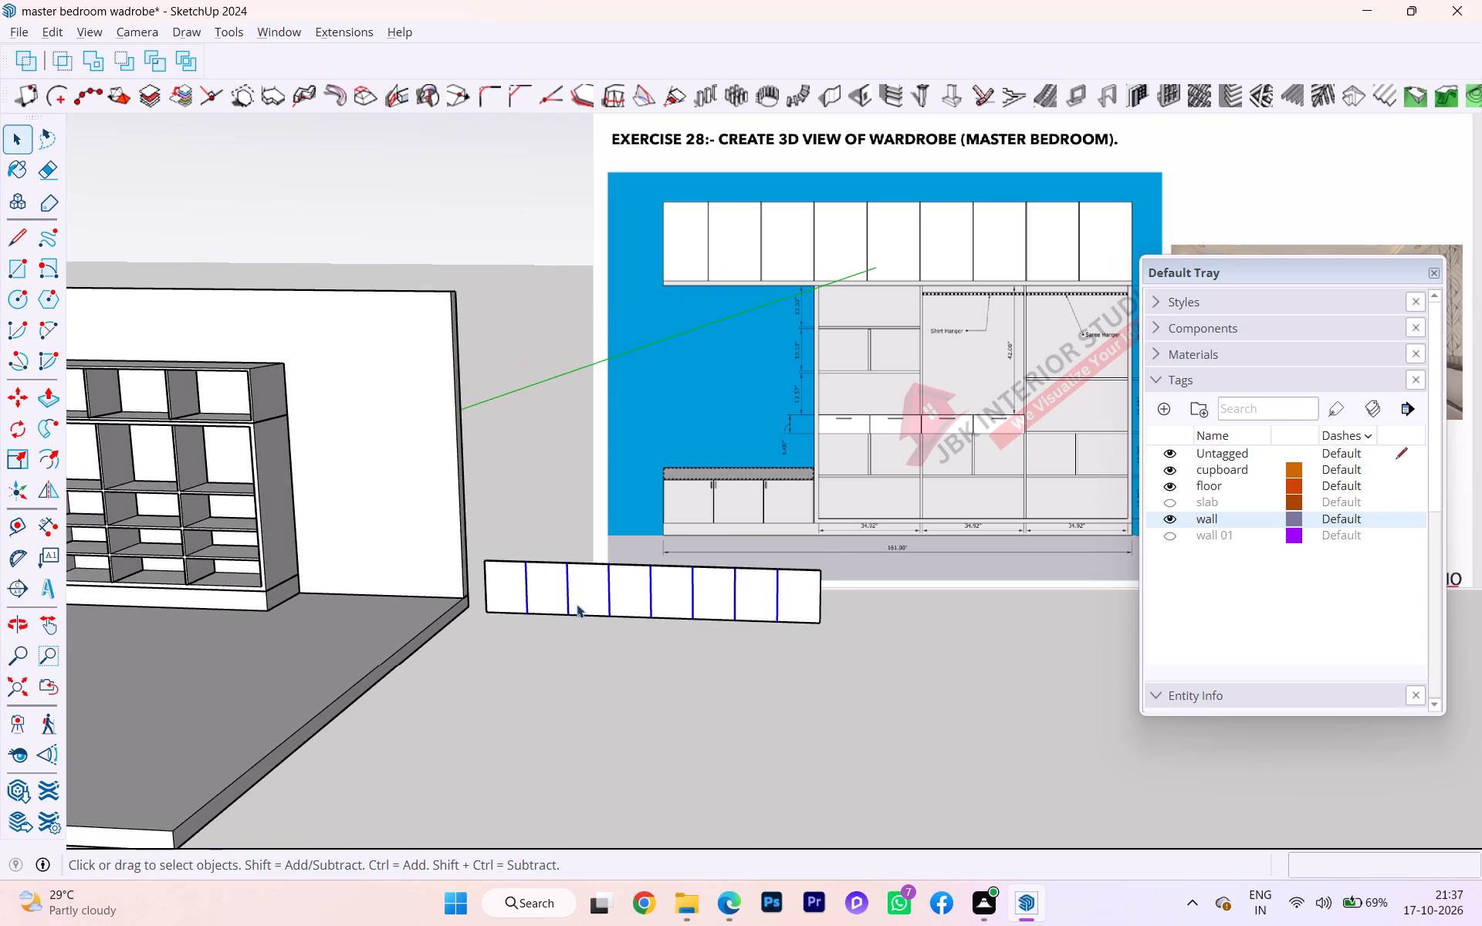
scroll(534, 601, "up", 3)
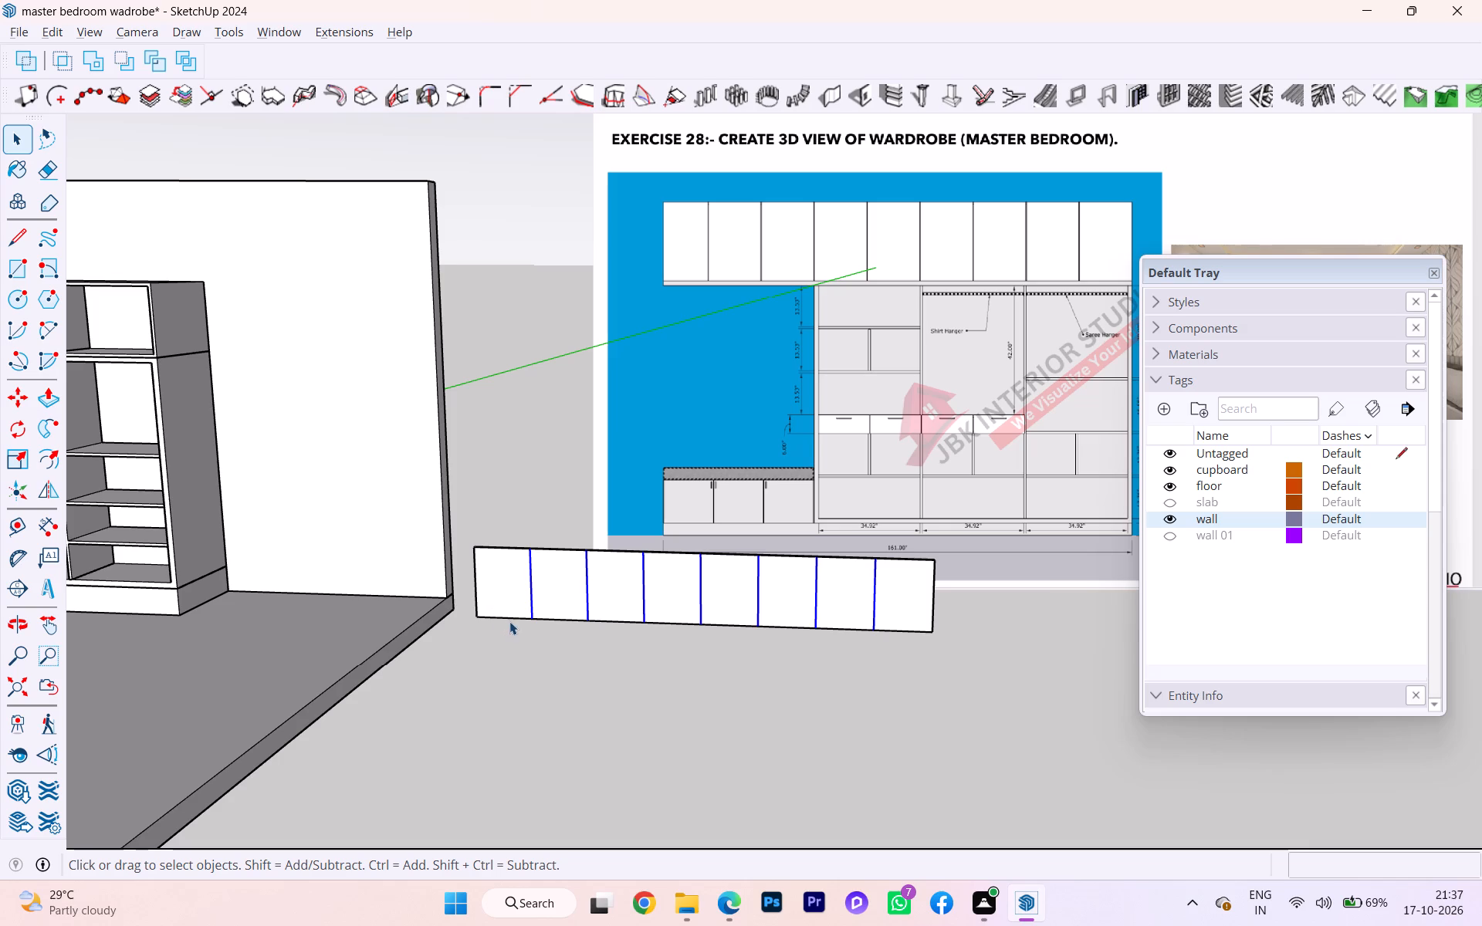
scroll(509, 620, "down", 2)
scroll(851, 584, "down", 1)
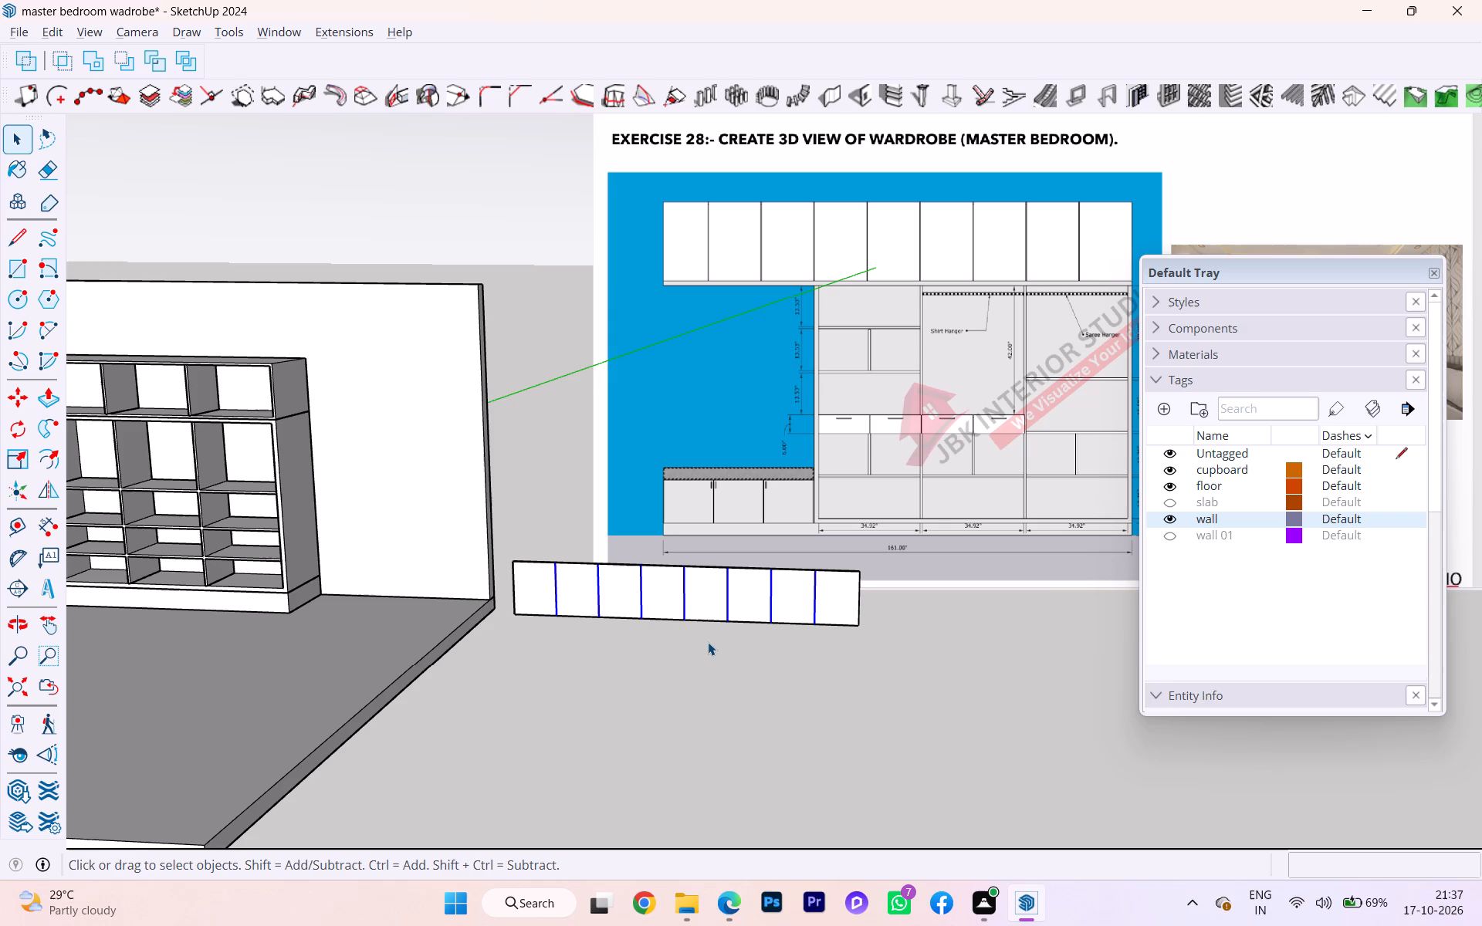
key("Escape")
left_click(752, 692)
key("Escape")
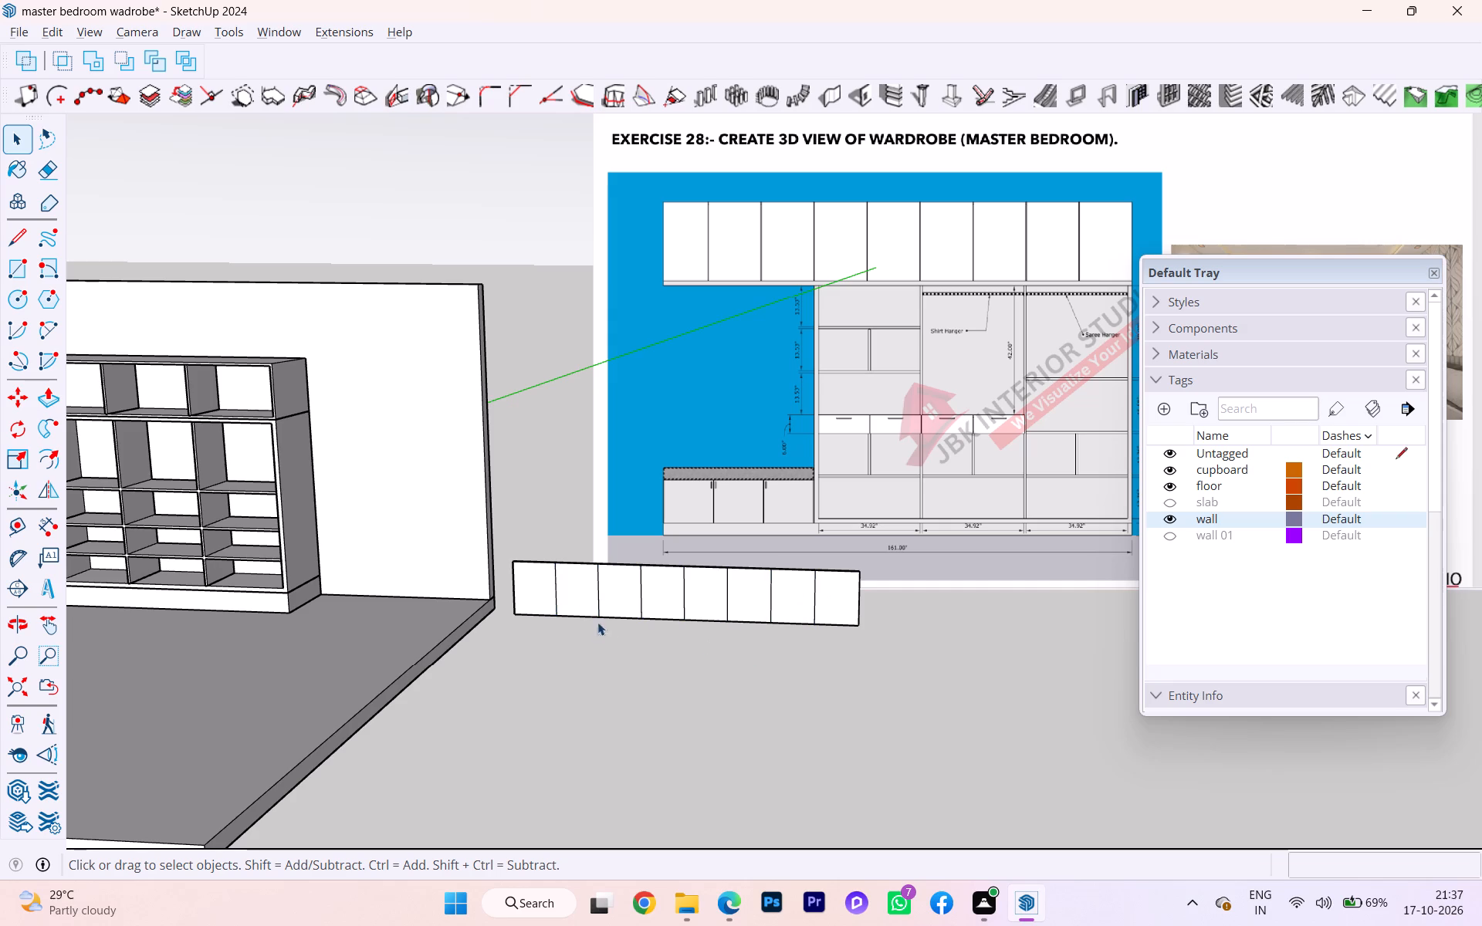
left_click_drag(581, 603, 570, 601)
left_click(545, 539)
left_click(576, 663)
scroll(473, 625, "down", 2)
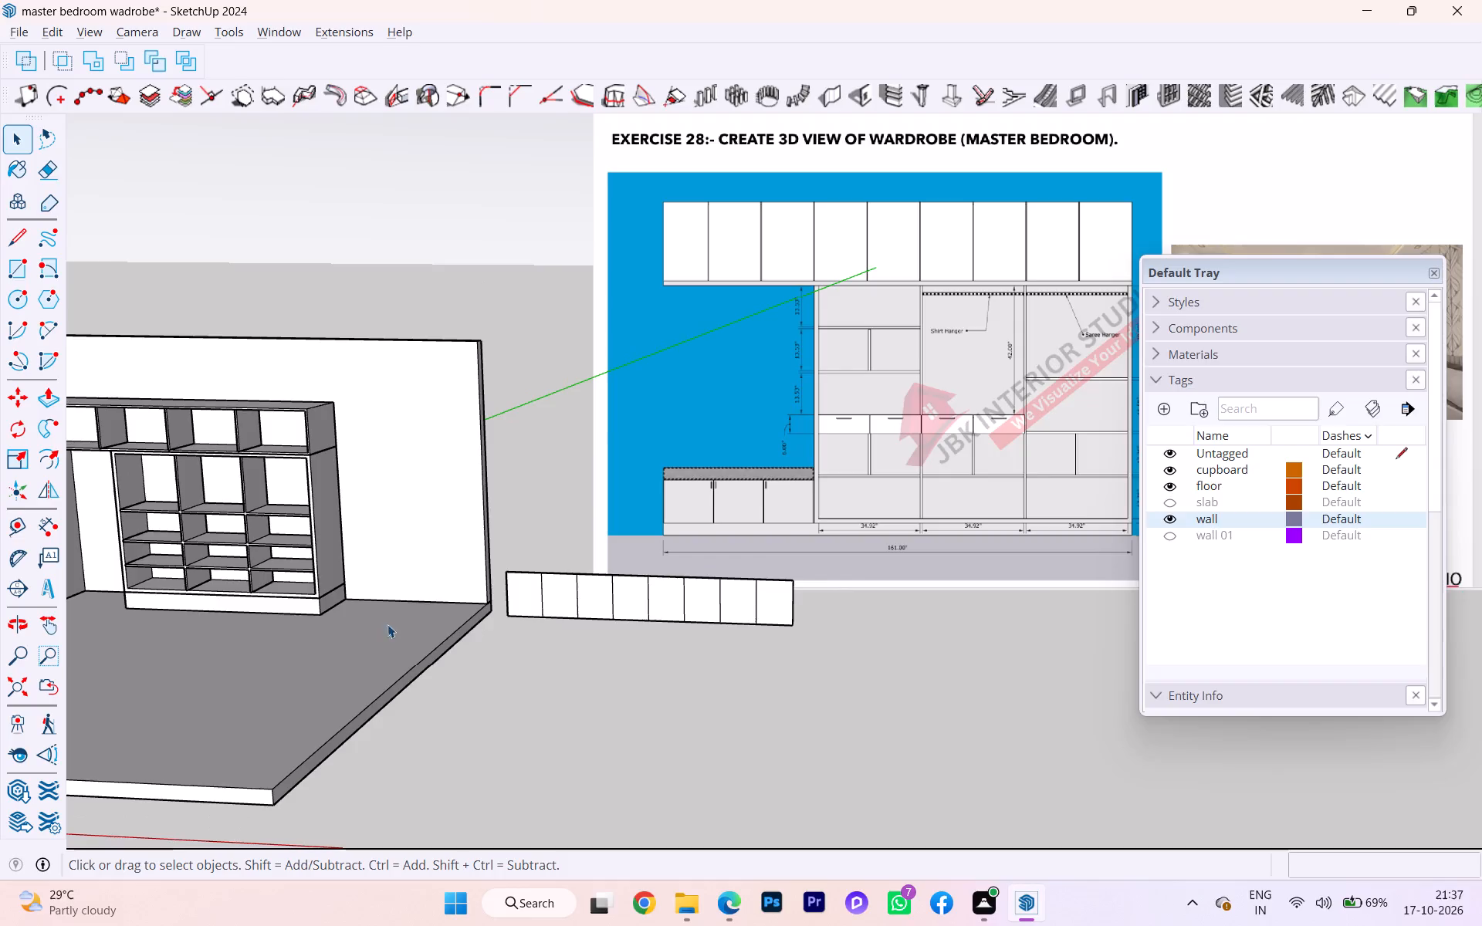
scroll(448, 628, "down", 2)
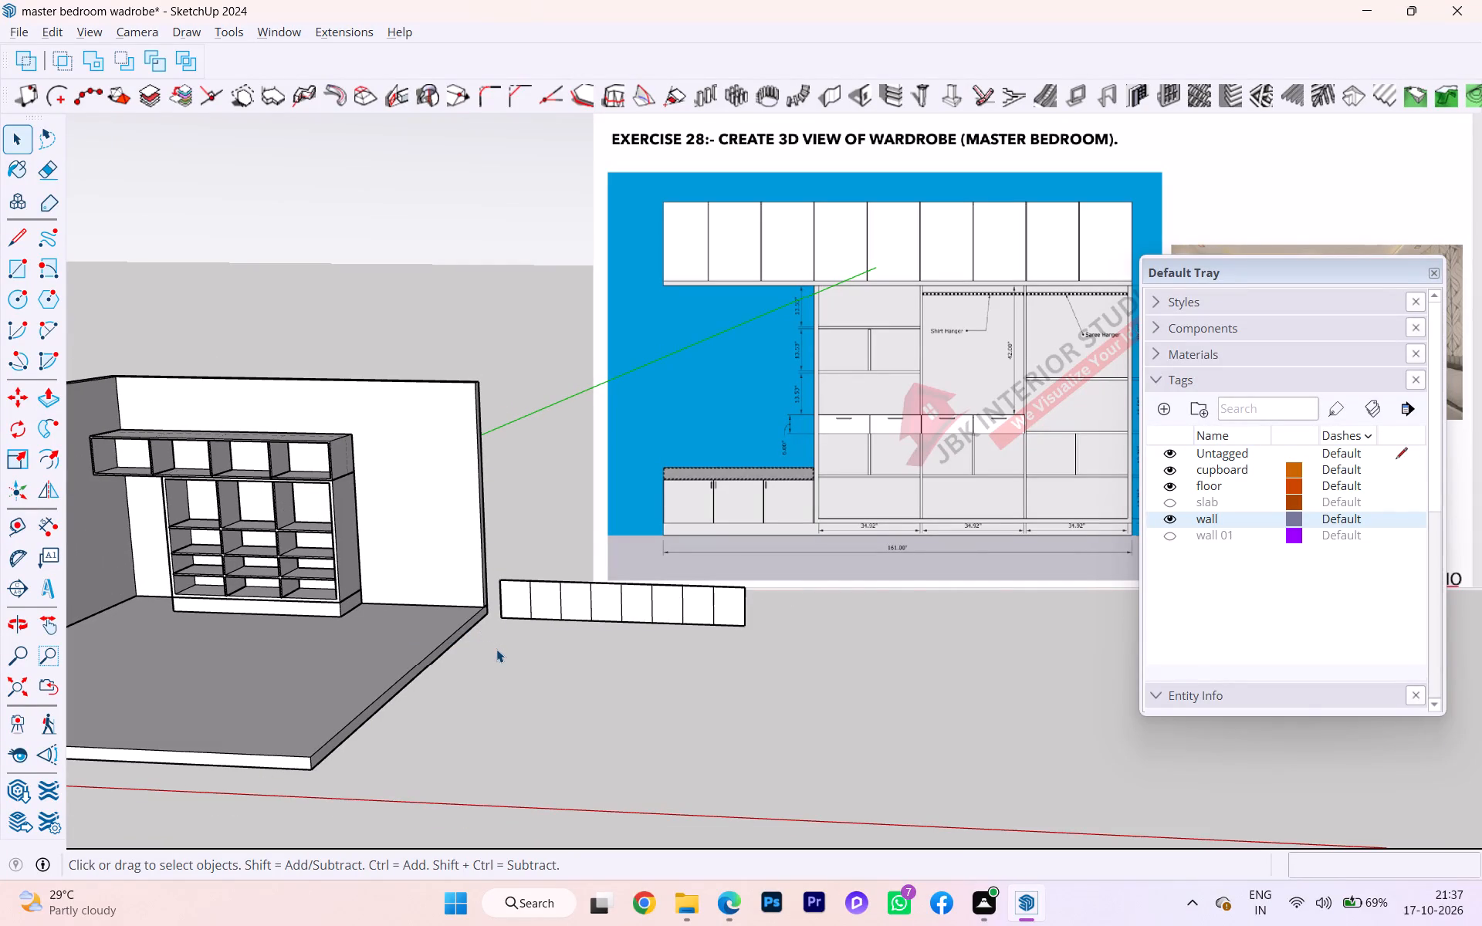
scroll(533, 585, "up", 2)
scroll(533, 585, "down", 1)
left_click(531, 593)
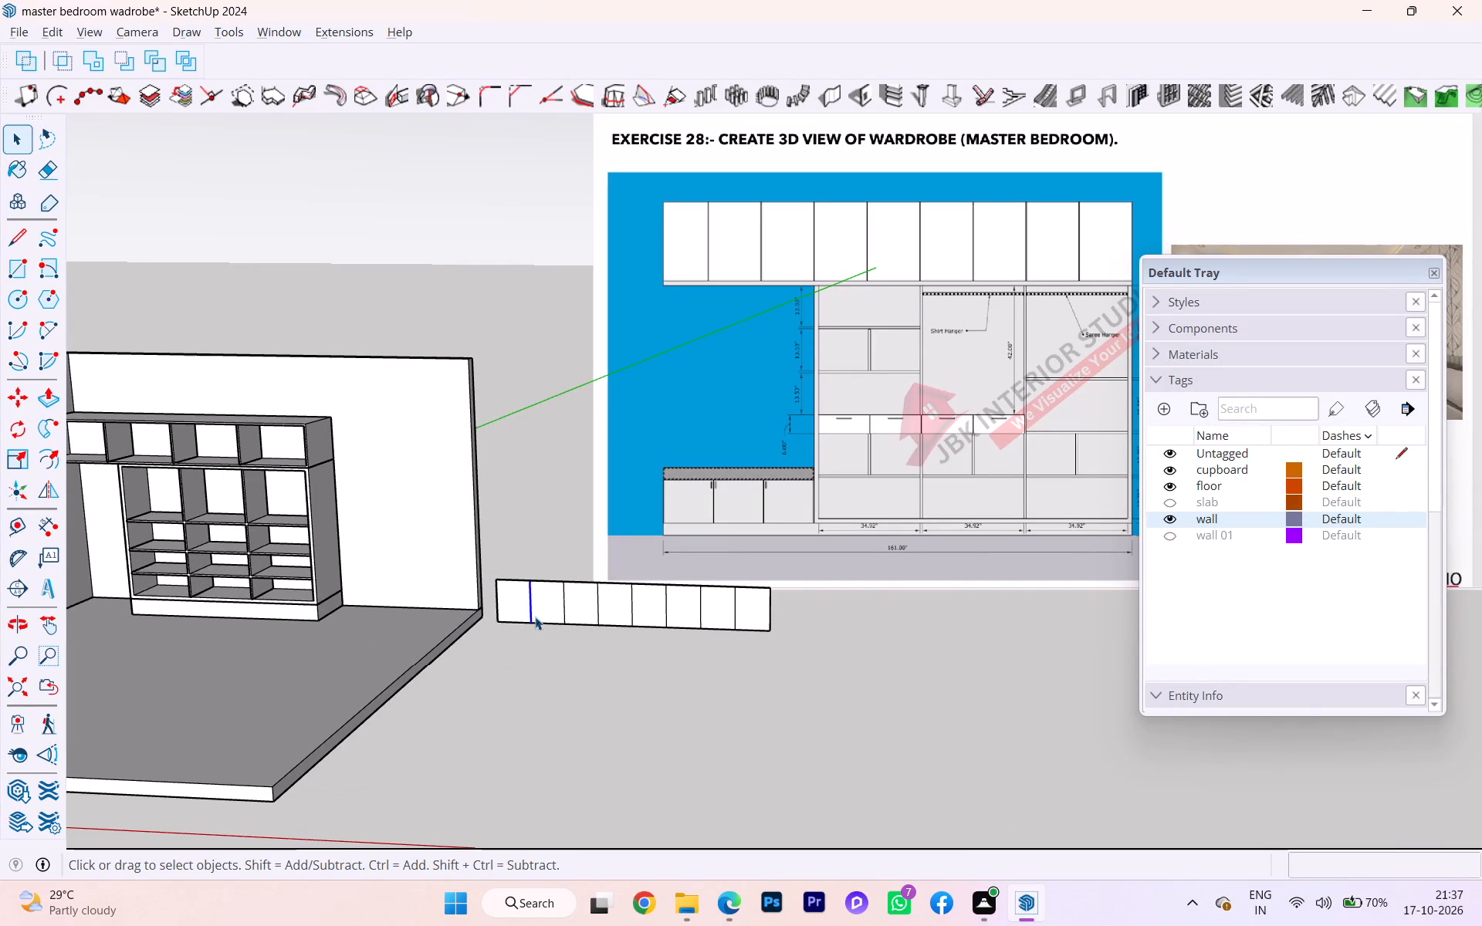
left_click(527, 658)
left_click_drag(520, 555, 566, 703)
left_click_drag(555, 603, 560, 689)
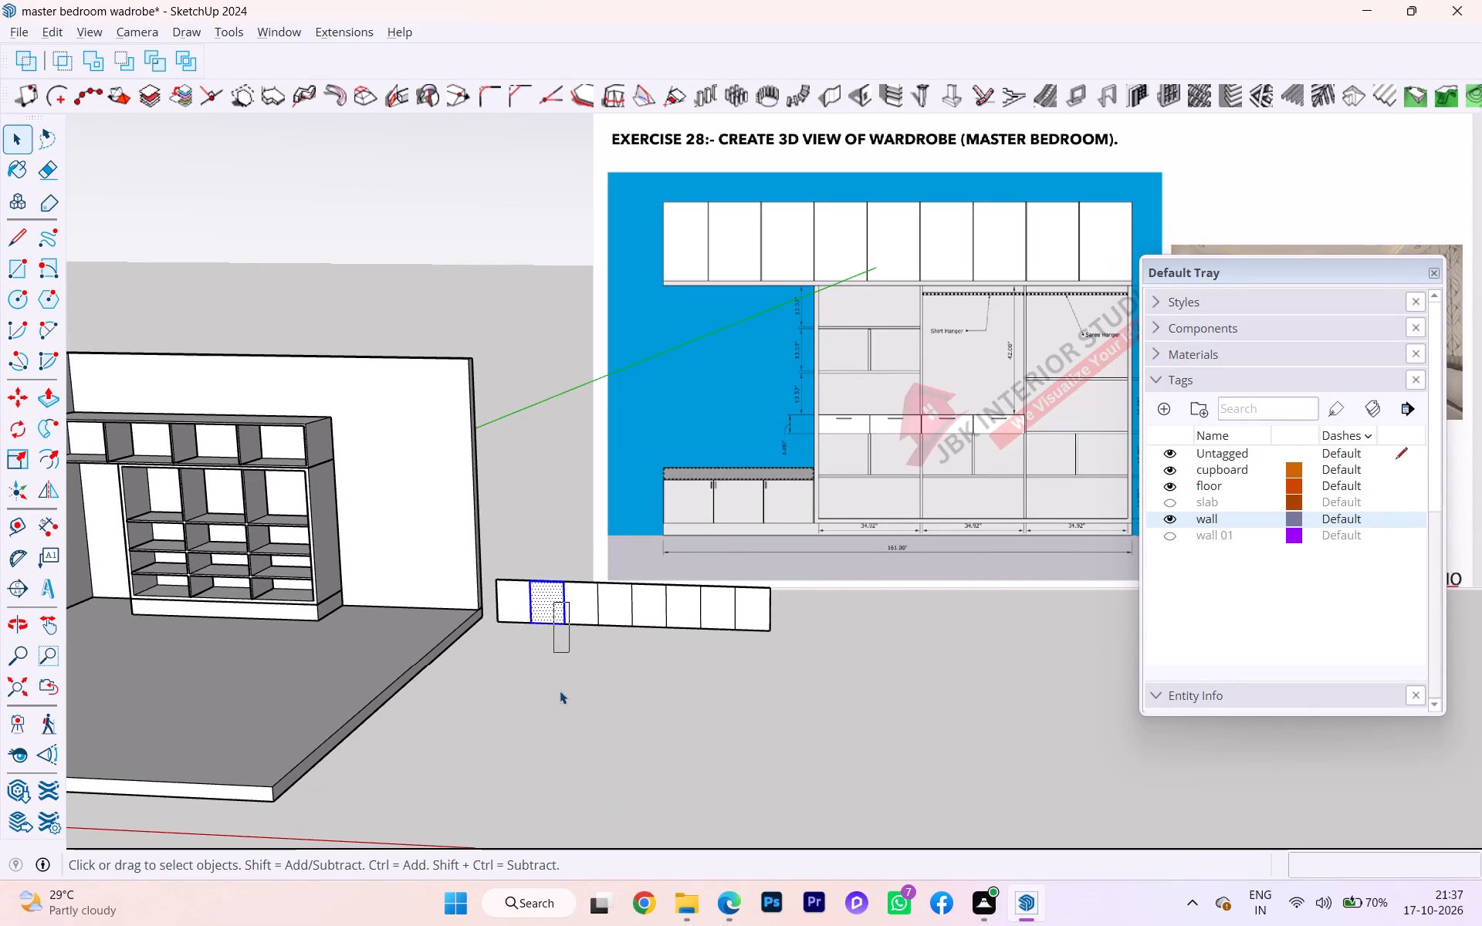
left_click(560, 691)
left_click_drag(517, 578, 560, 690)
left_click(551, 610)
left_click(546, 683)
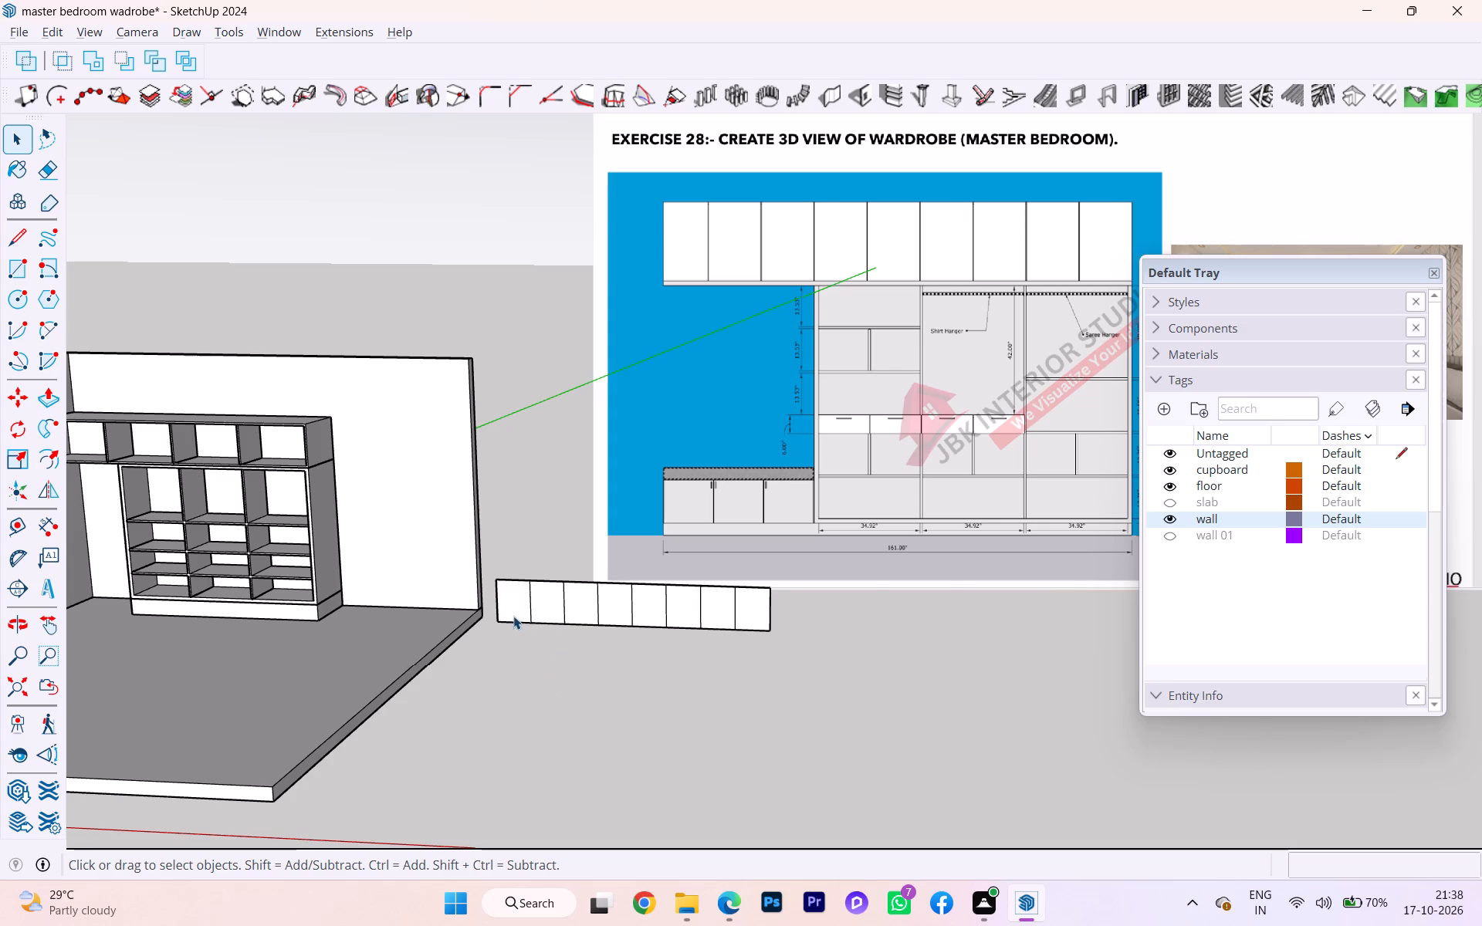
Select the seven inner division lines across the shutter panel's face and delete them, leaving one undivided panel.
scroll(513, 616, "up", 1)
scroll(513, 616, "down", 1)
scroll(513, 616, "up", 3)
scroll(791, 652, "up", 1)
scroll(792, 653, "down", 1)
middle_click_drag(777, 657, 558, 673)
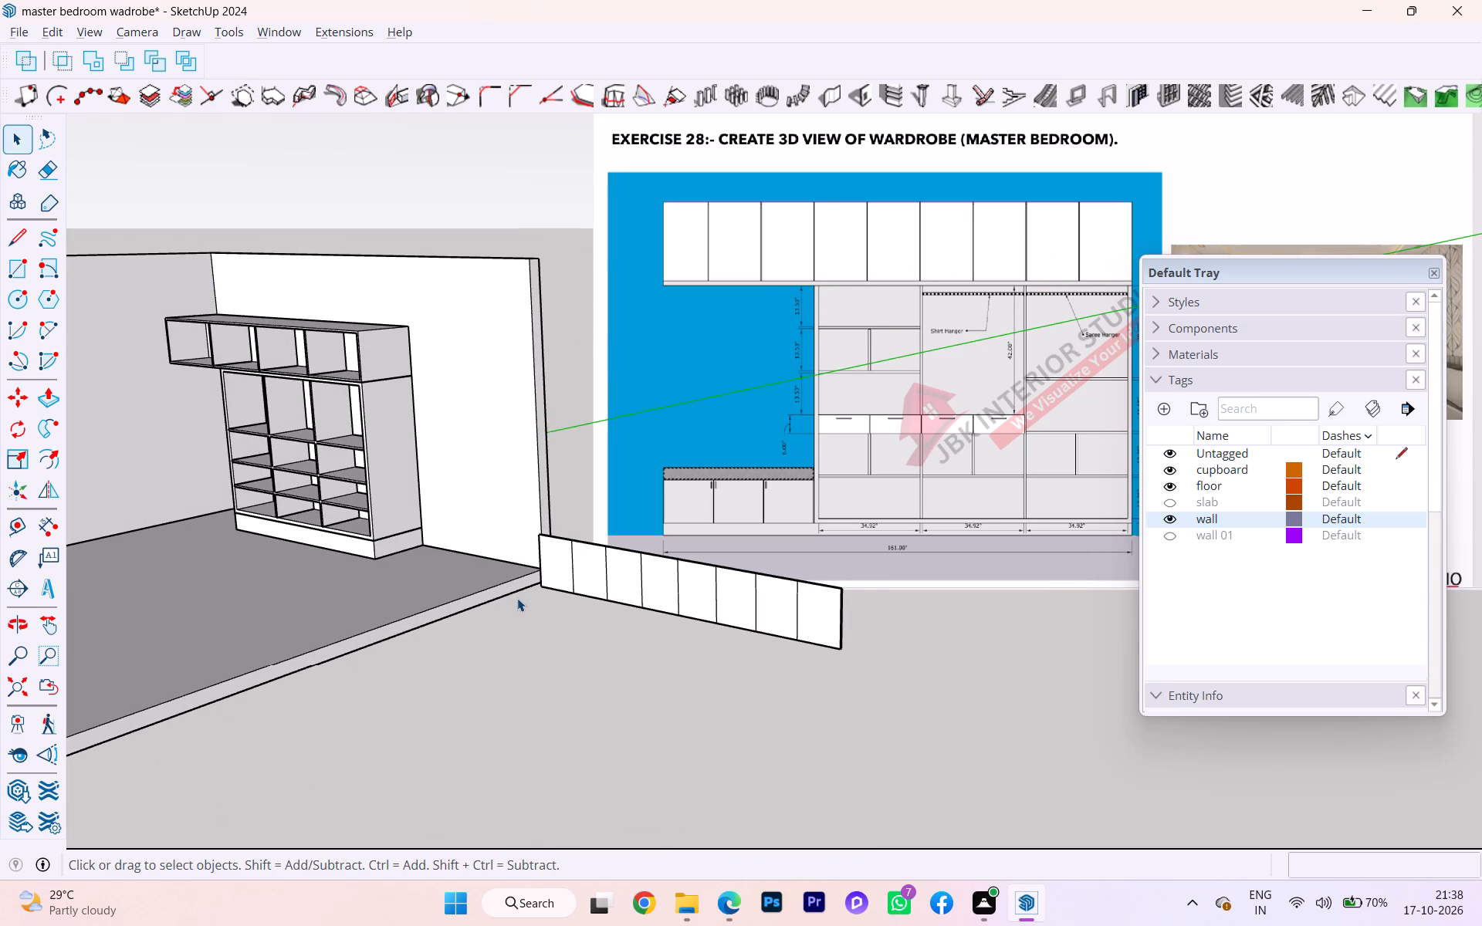
scroll(536, 599, "down", 1)
middle_click_drag(546, 600, 648, 607)
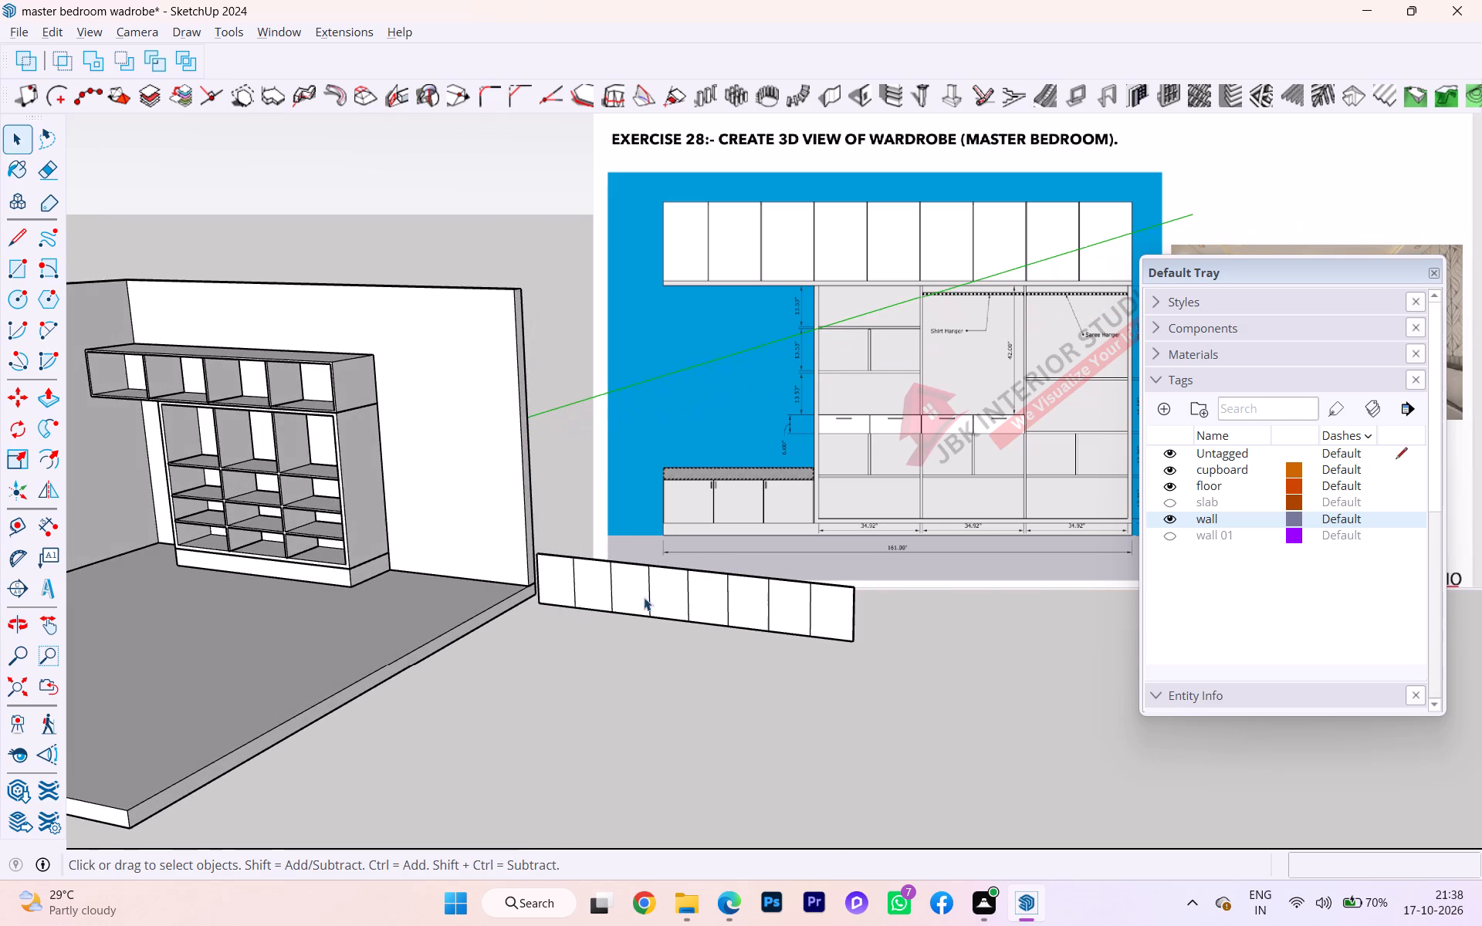
scroll(567, 548, "up", 2)
left_click_drag(560, 537, 597, 667, "ctrl")
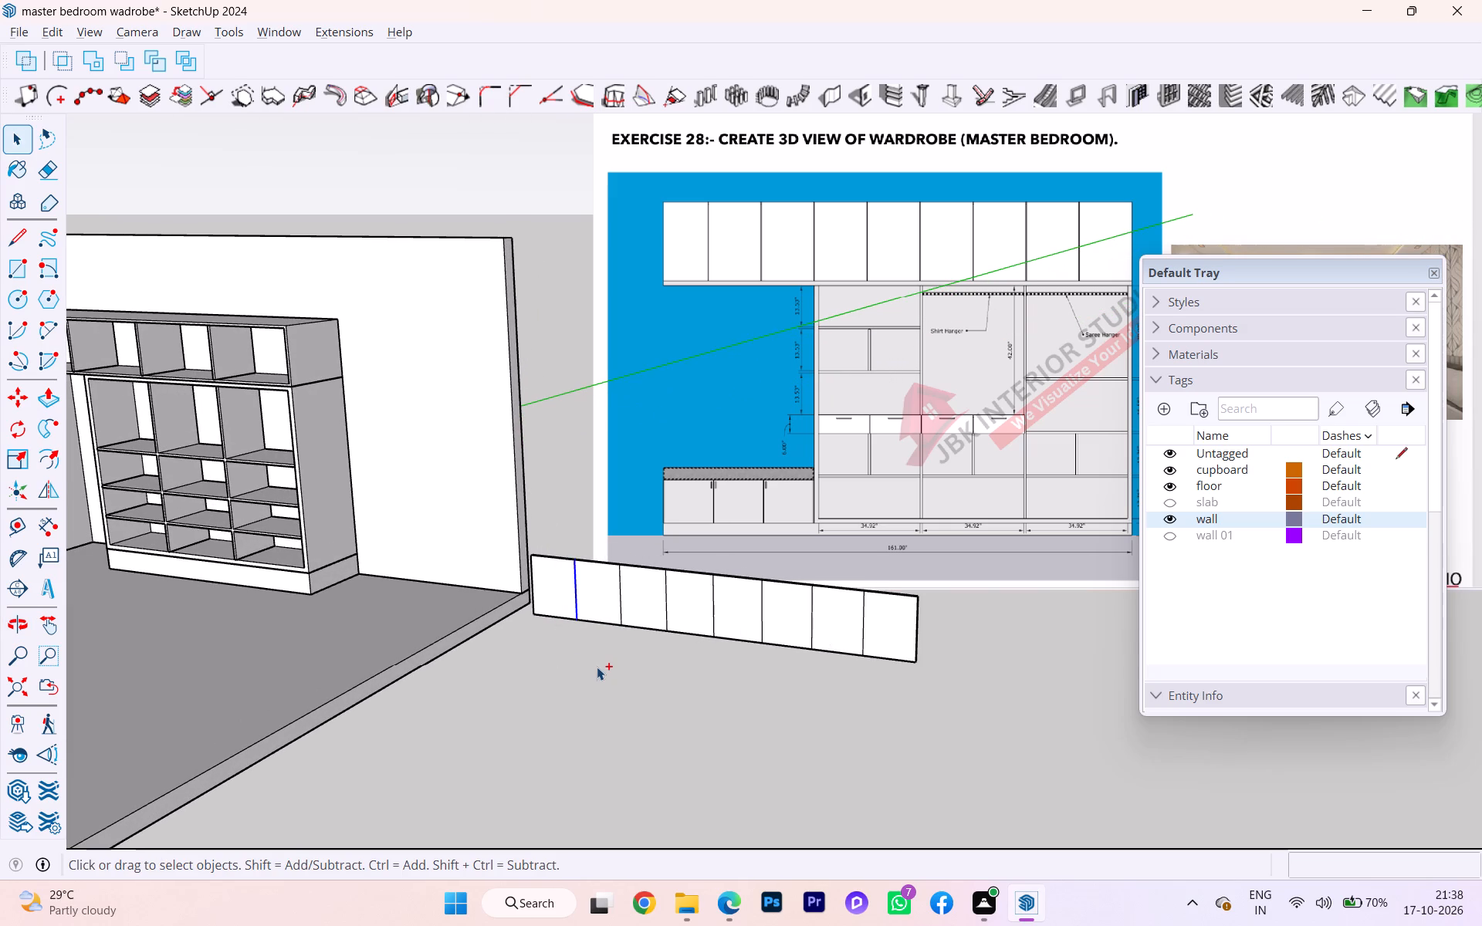
left_click_drag(603, 549, 661, 694, "ctrl")
left_click_drag(647, 553, 712, 705, "ctrl")
left_click_drag(695, 550, 760, 692, "ctrl")
left_click_drag(734, 564, 798, 726, "ctrl")
left_click_drag(791, 565, 858, 721, "ctrl")
left_click_drag(838, 568, 871, 727, "ctrl")
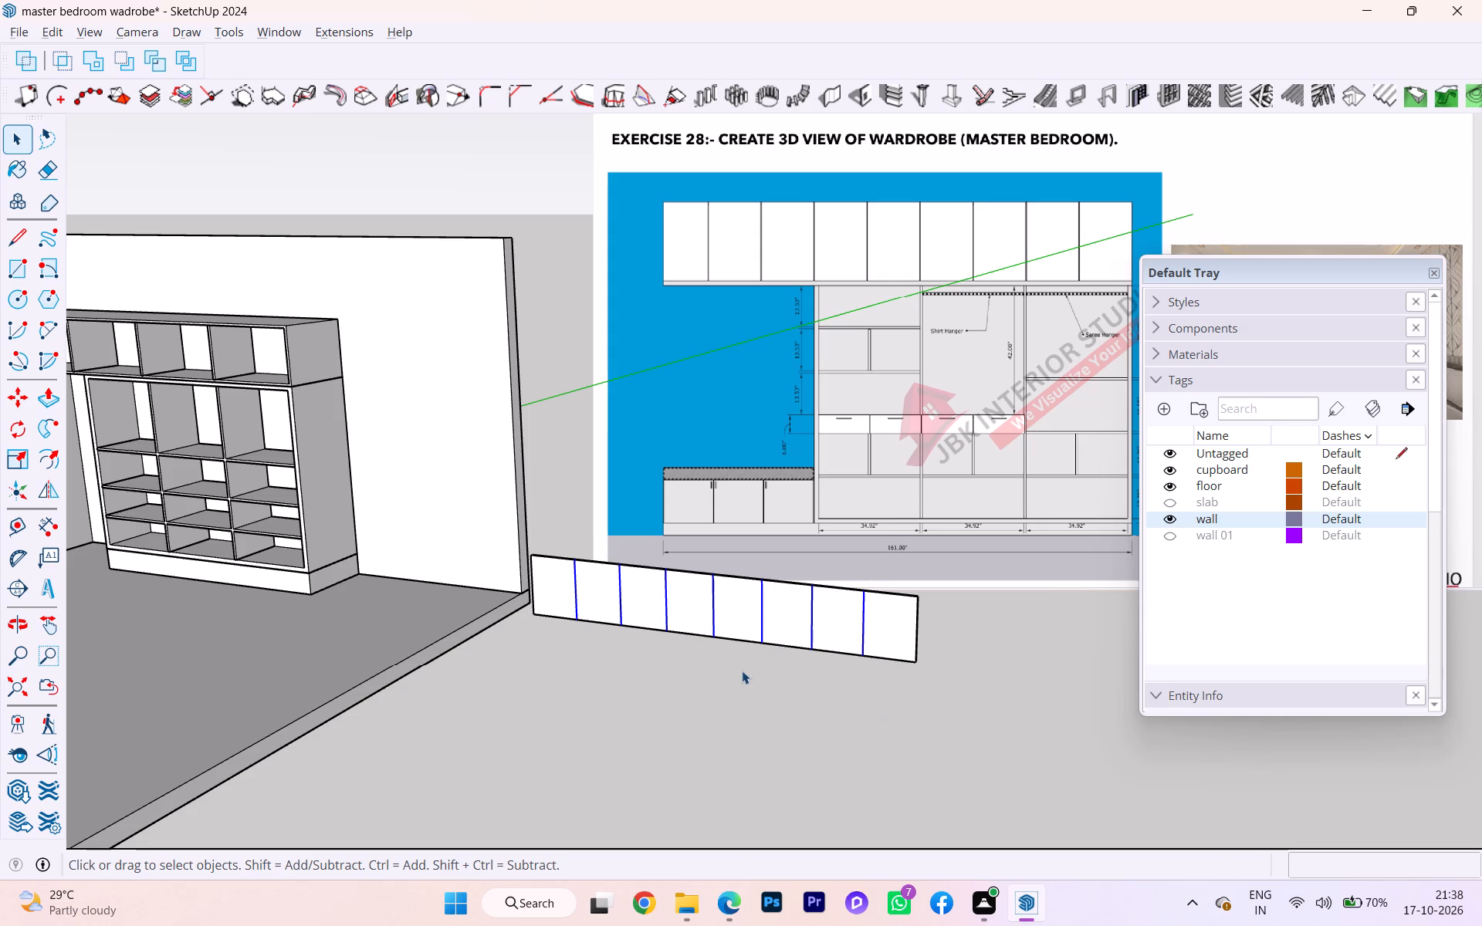
key("Escape")
key("Delete")
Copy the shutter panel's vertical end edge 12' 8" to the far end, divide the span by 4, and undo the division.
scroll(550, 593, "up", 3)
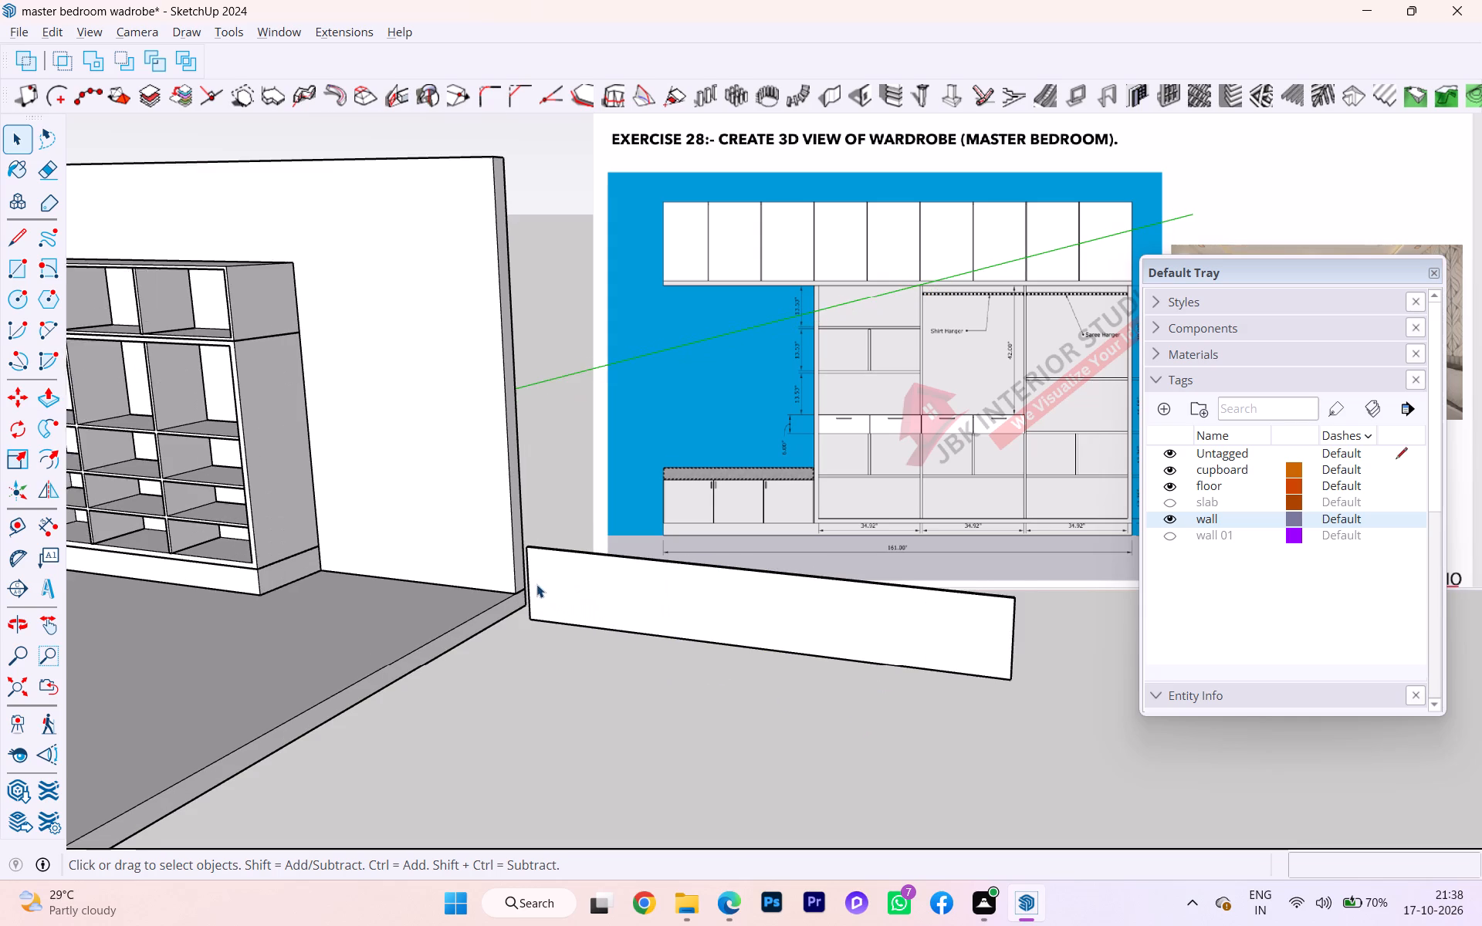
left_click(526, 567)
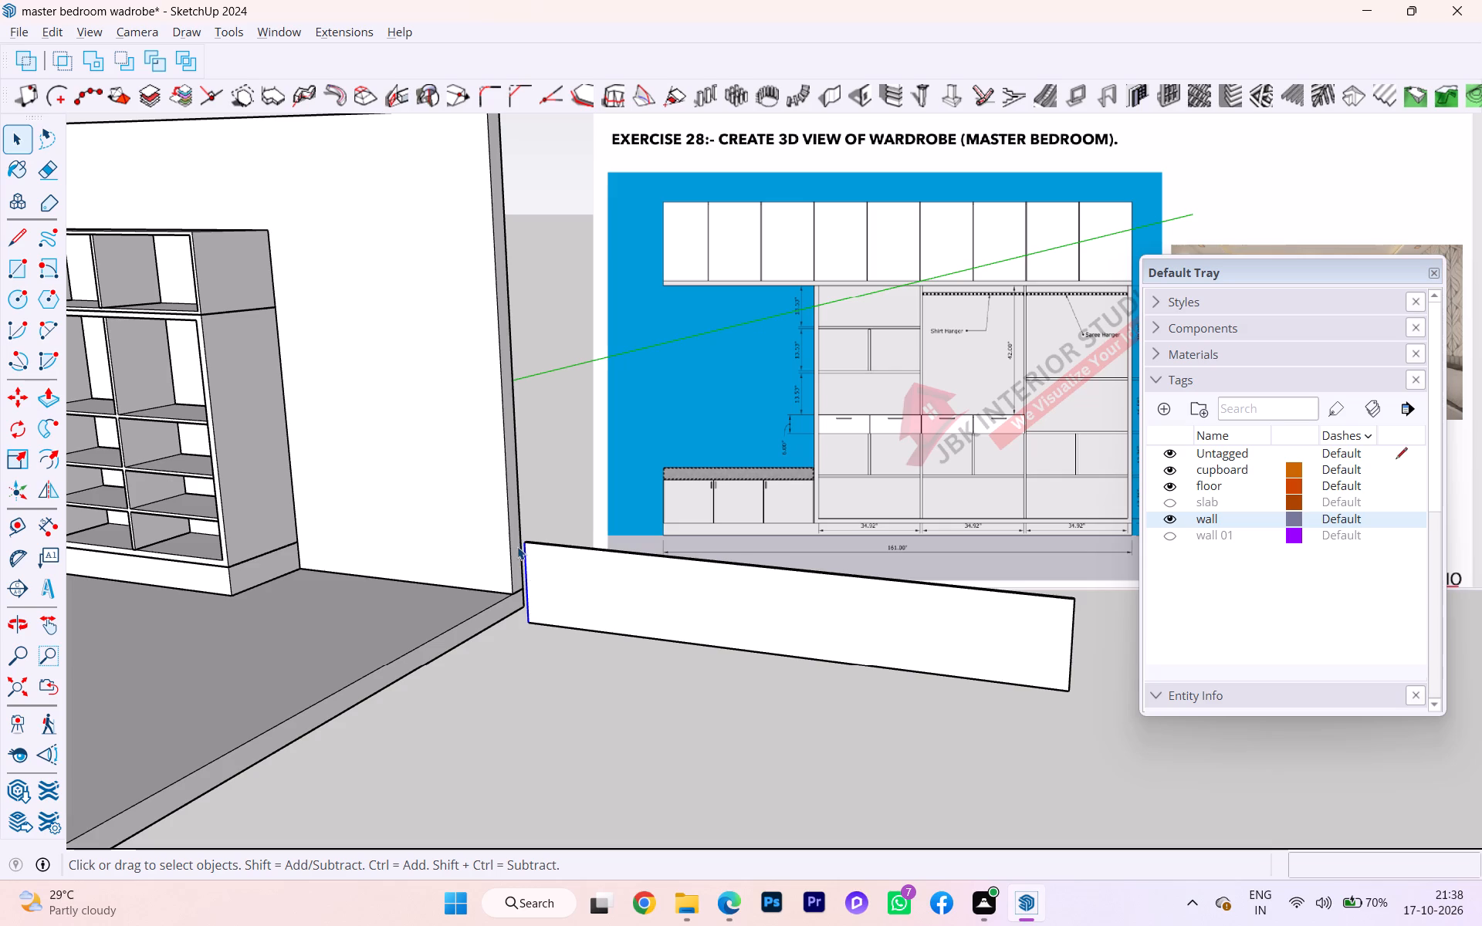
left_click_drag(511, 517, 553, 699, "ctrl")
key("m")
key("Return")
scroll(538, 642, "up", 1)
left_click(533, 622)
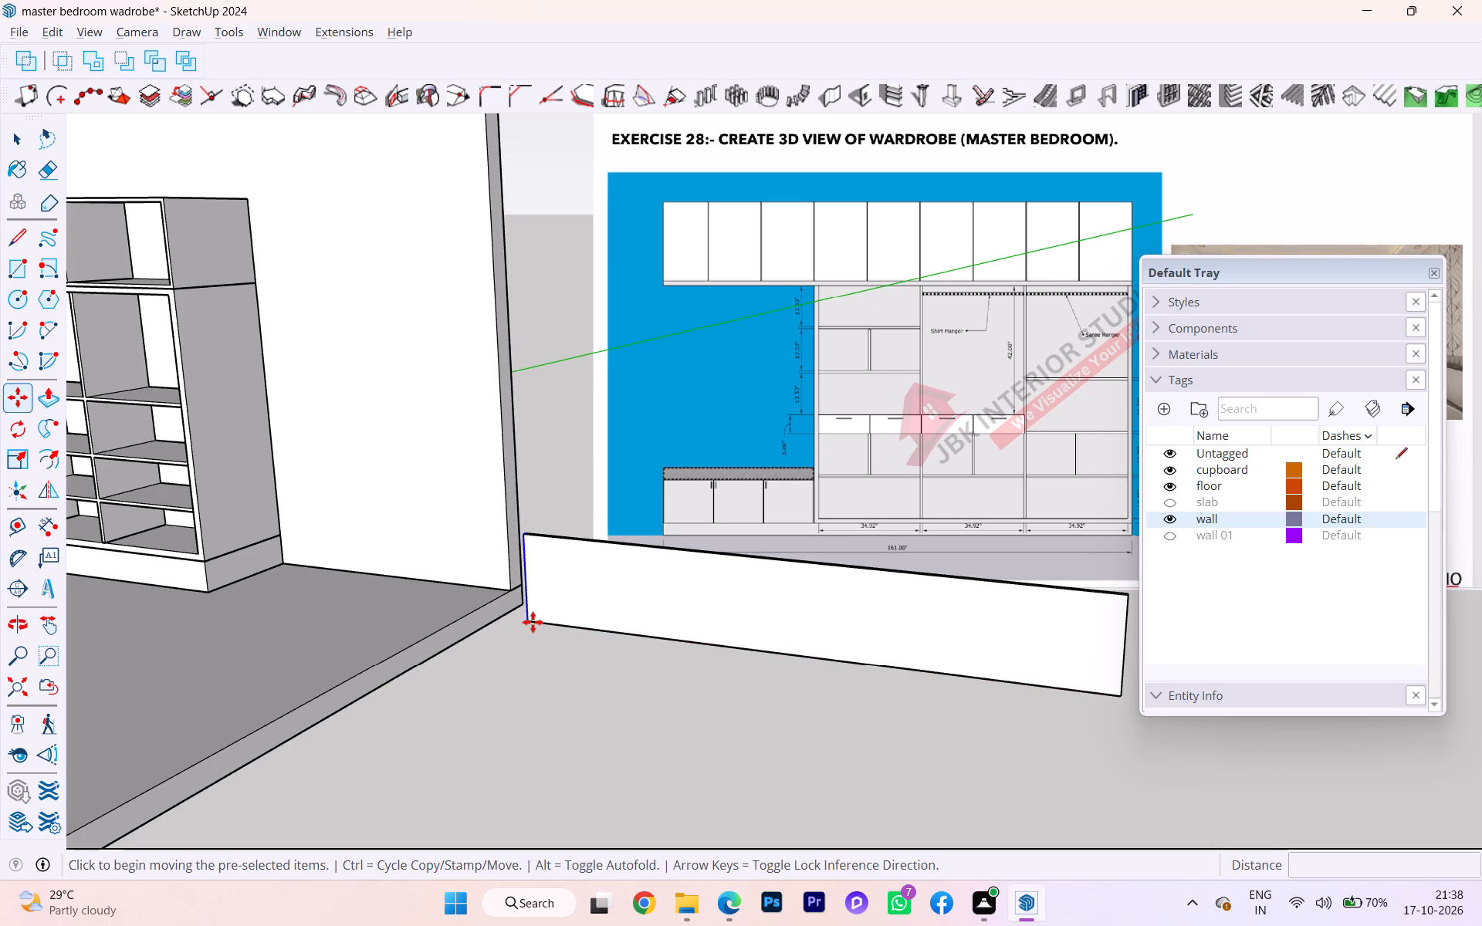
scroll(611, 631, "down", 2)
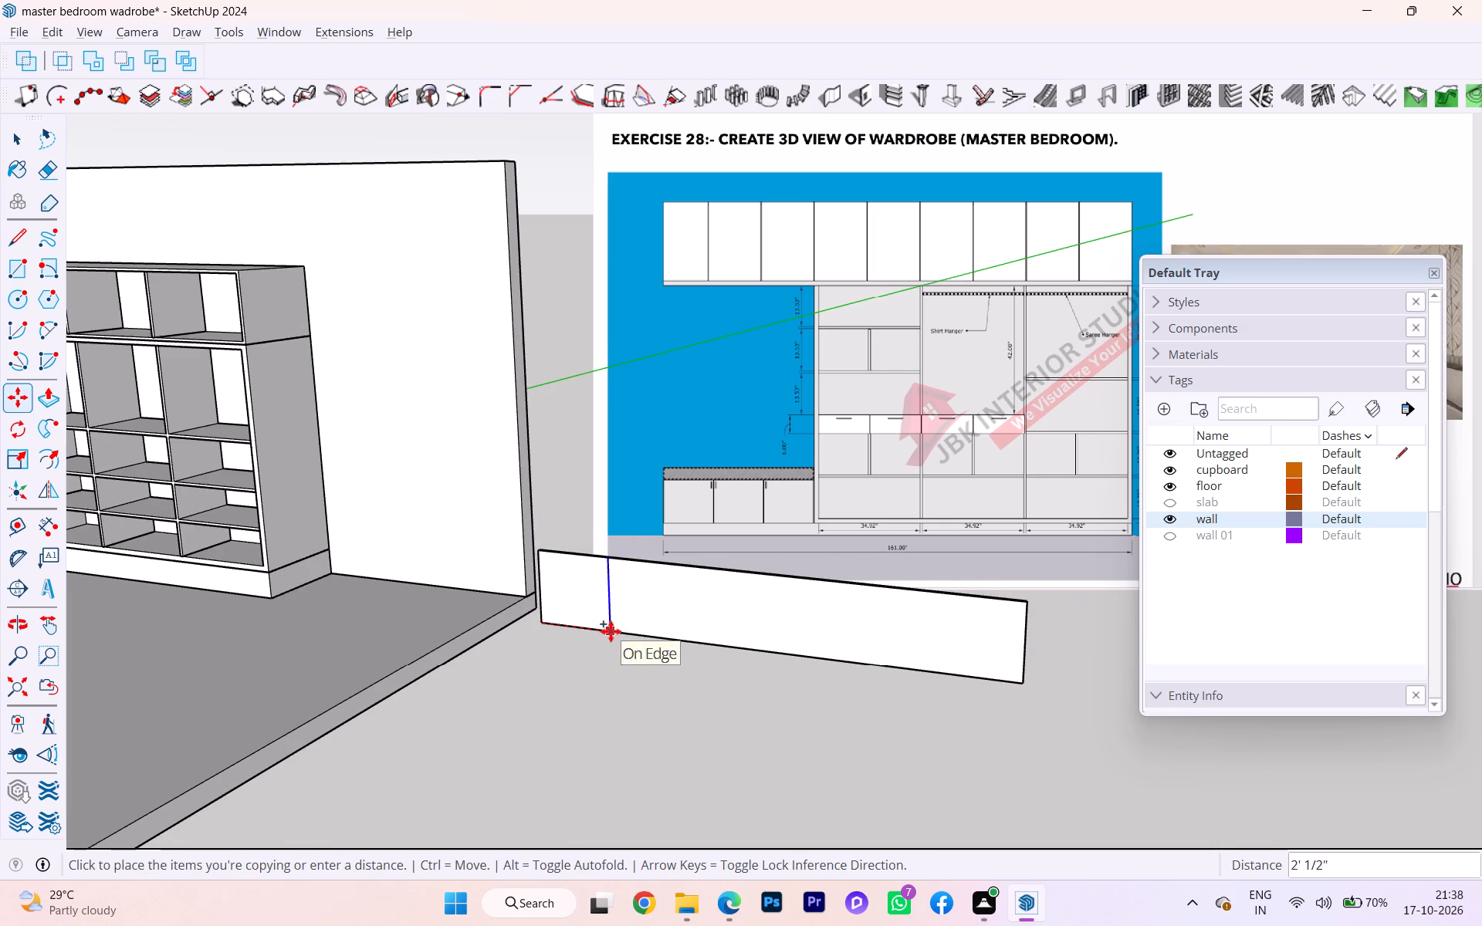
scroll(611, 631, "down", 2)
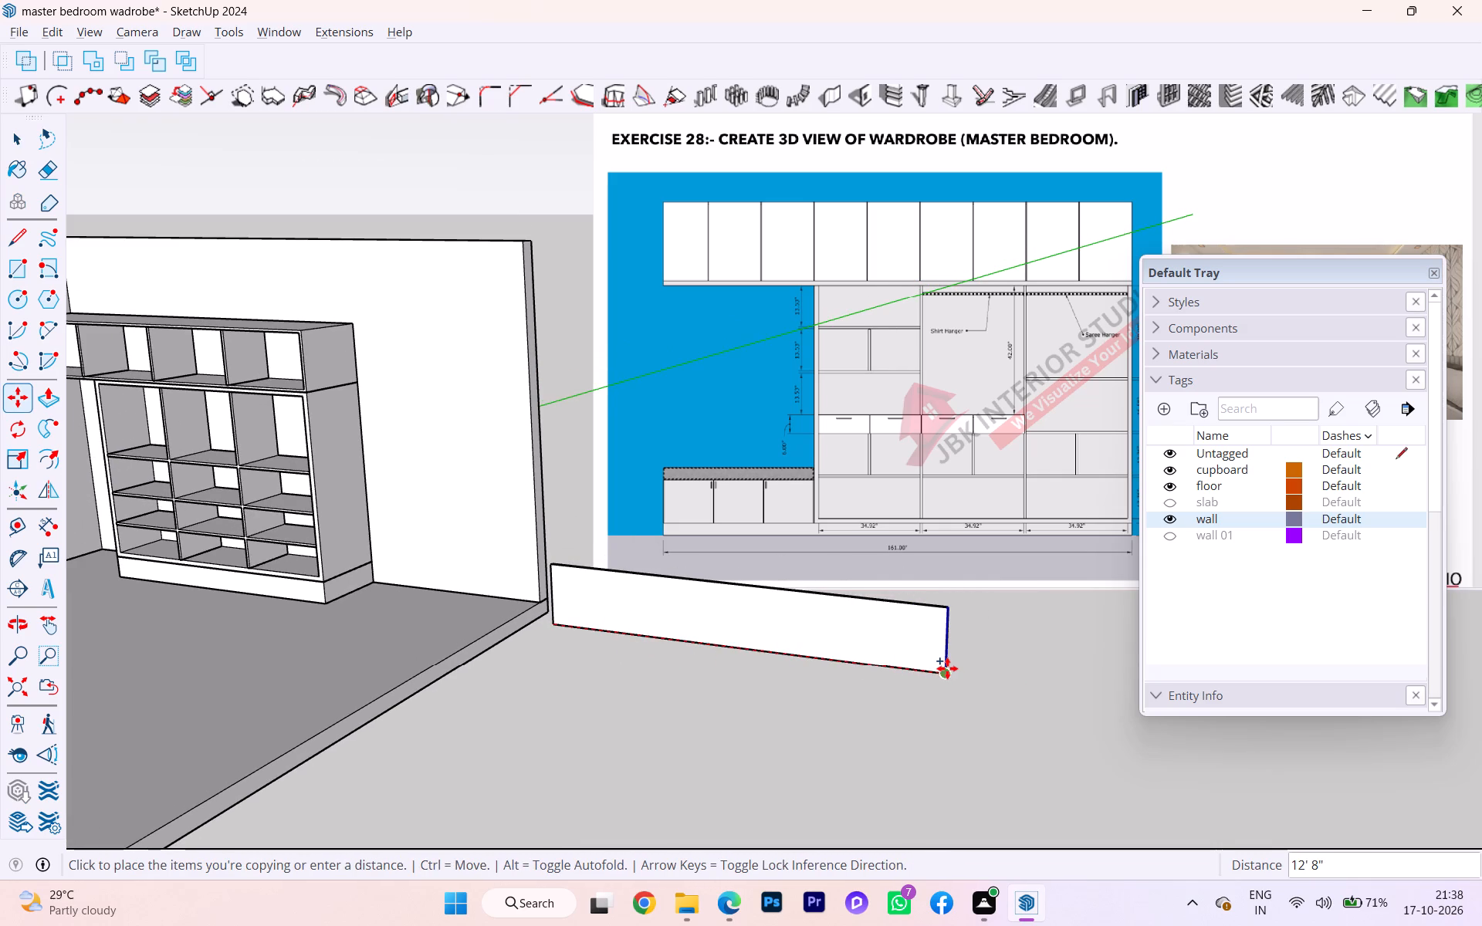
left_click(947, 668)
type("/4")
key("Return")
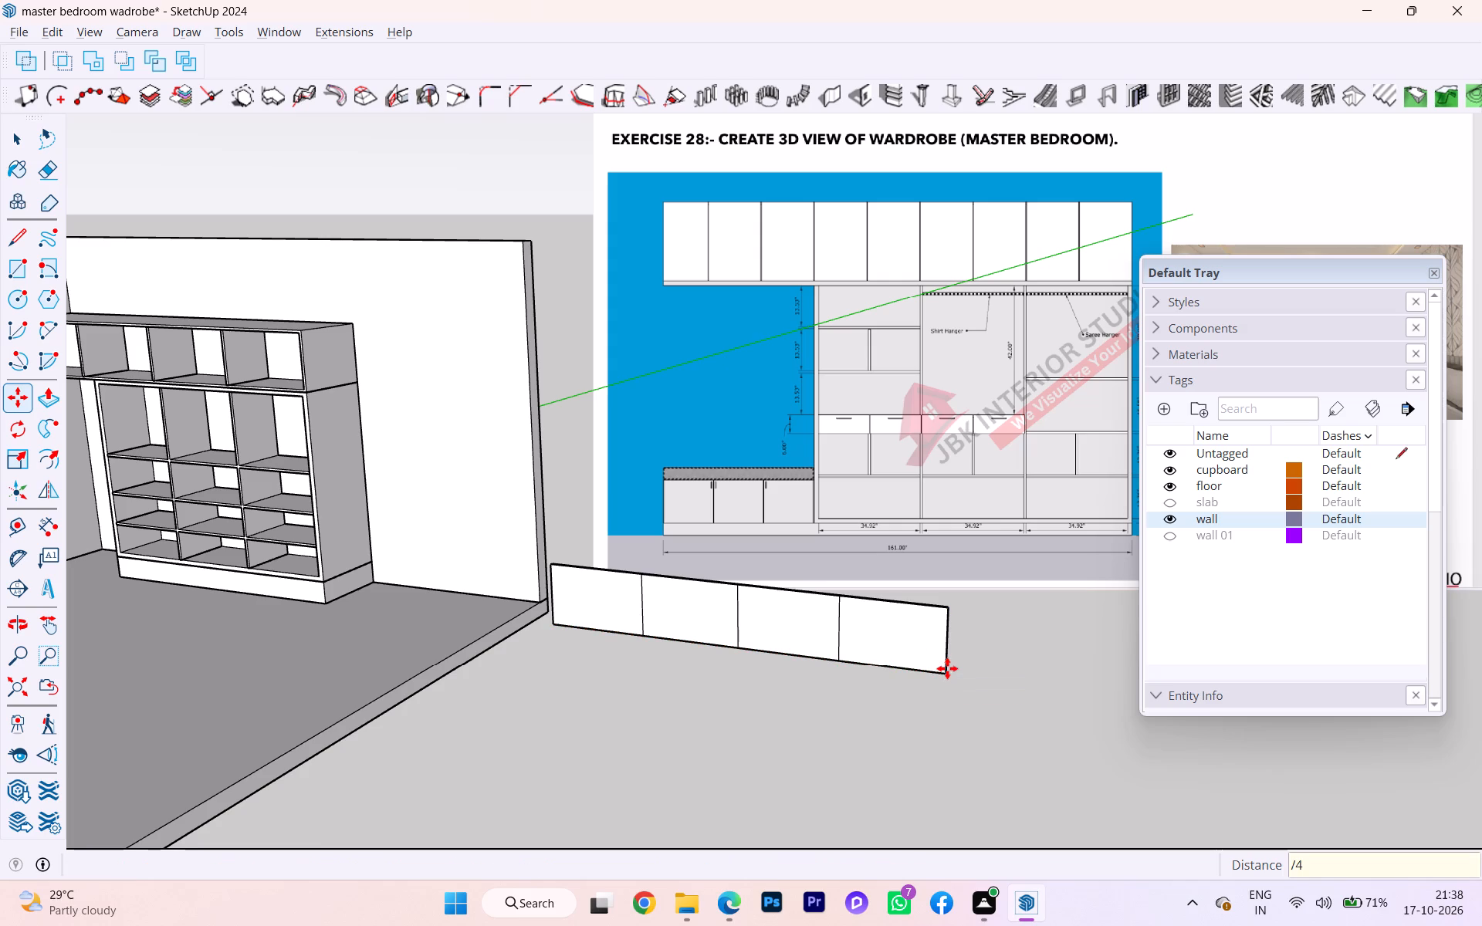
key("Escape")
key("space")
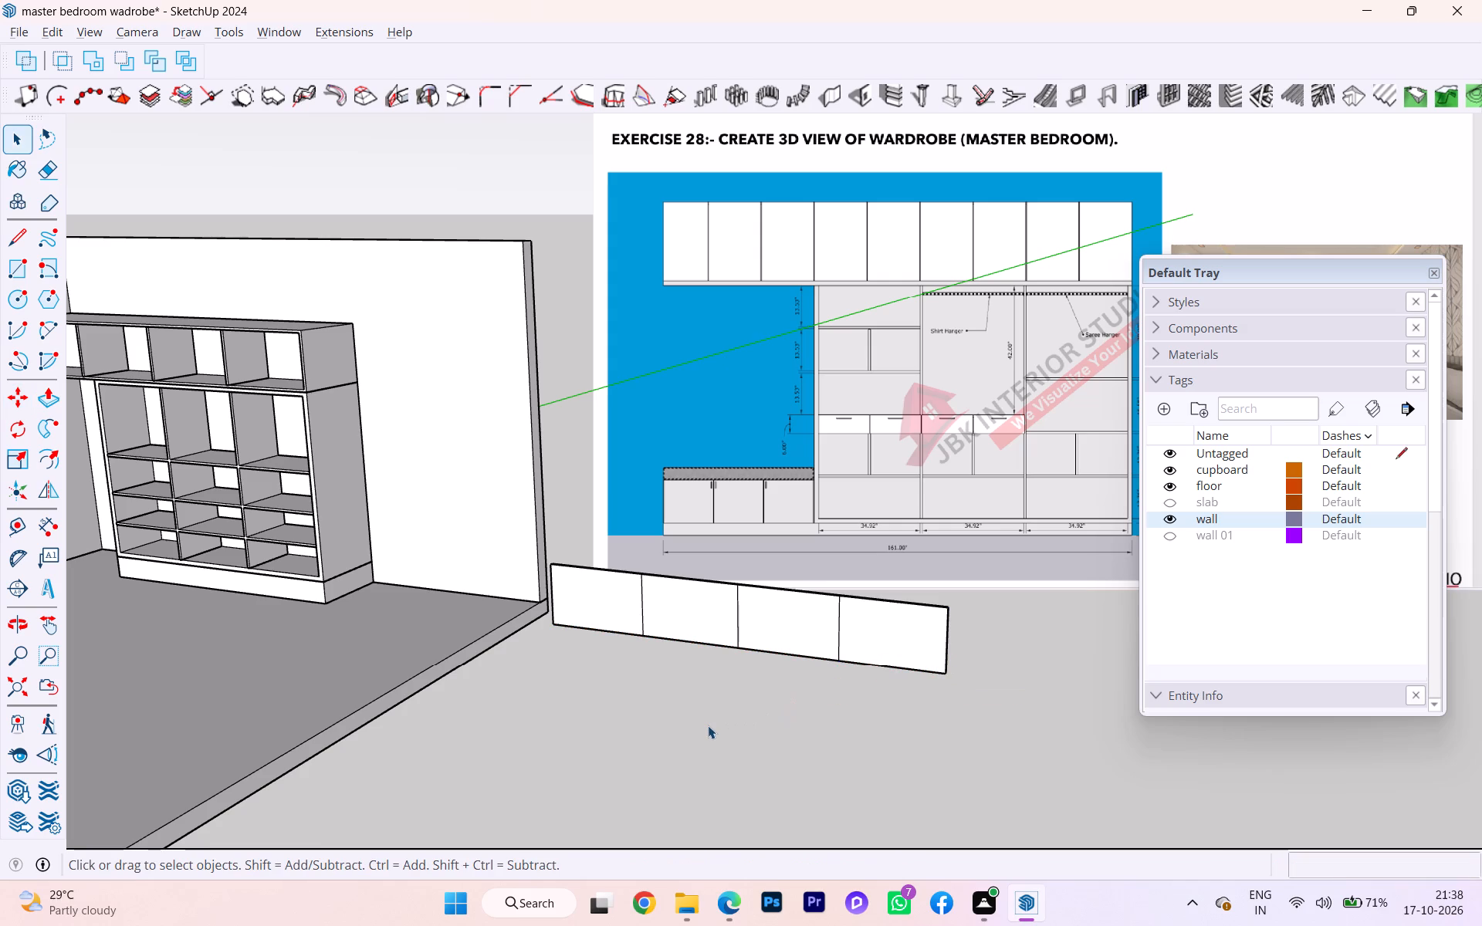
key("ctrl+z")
Copy the shutter panel's vertical end edge 12' 8" to the far end and divide the span by 9 for equal shutters.
scroll(553, 597, "up", 1)
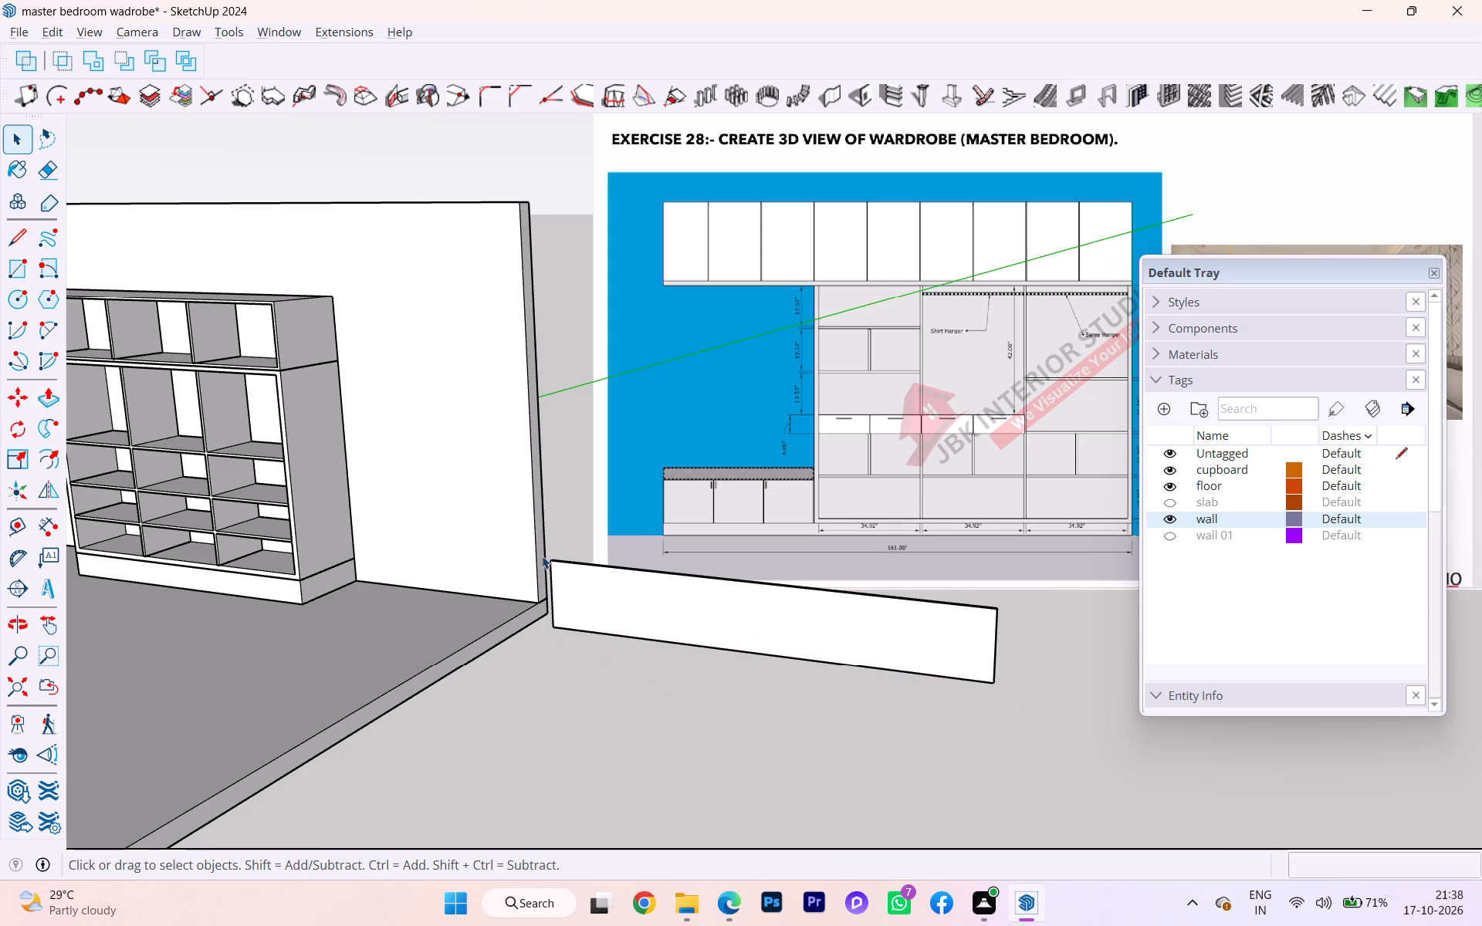
left_click_drag(541, 544, 567, 673)
key("m")
key("Return")
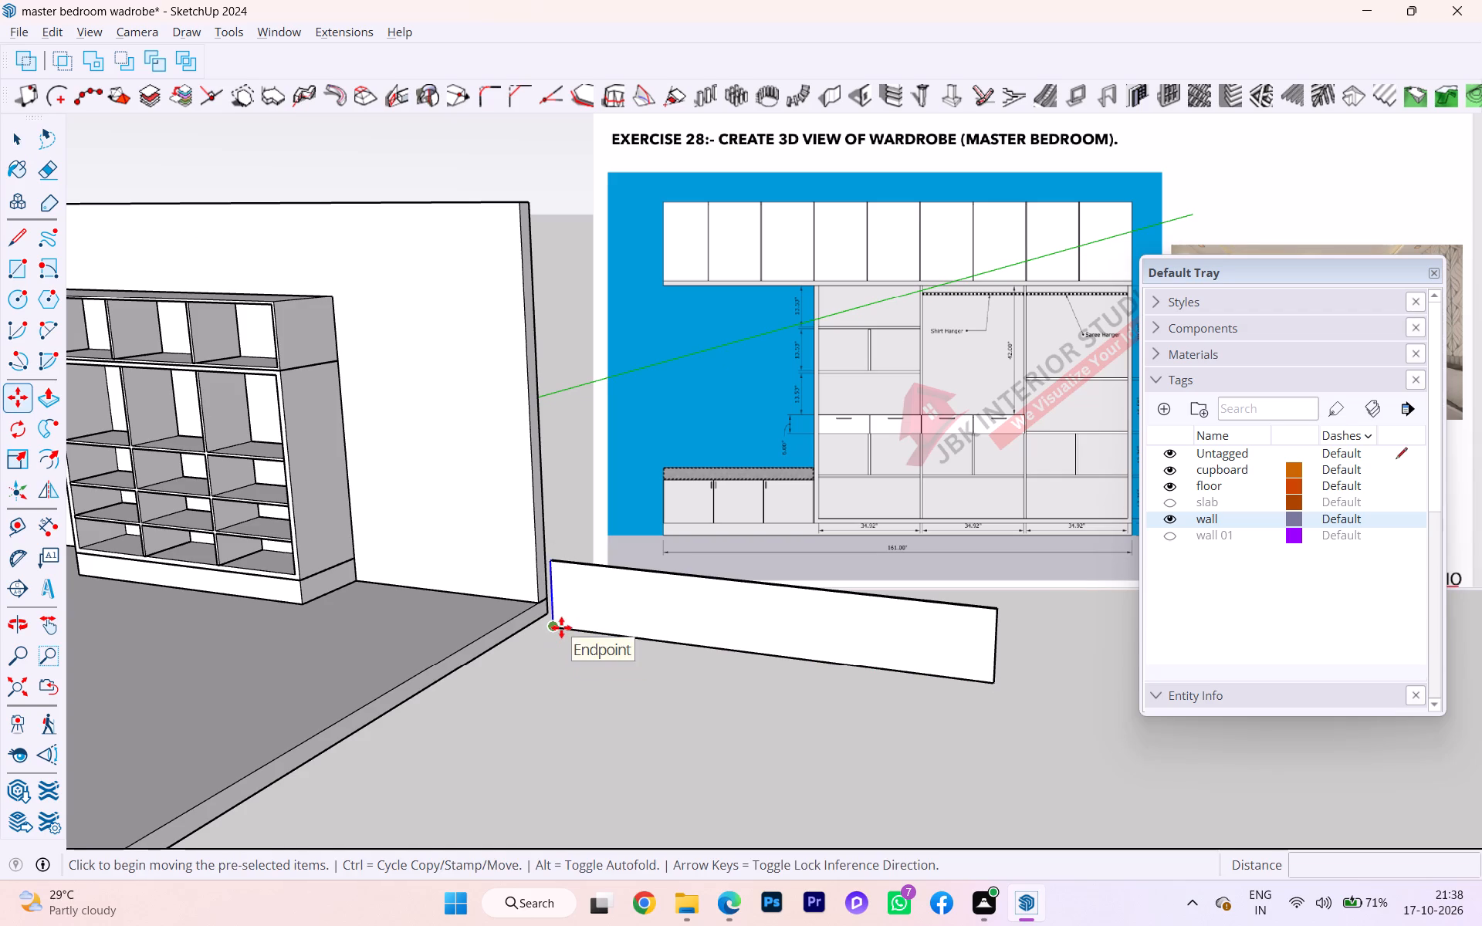
left_click(554, 627)
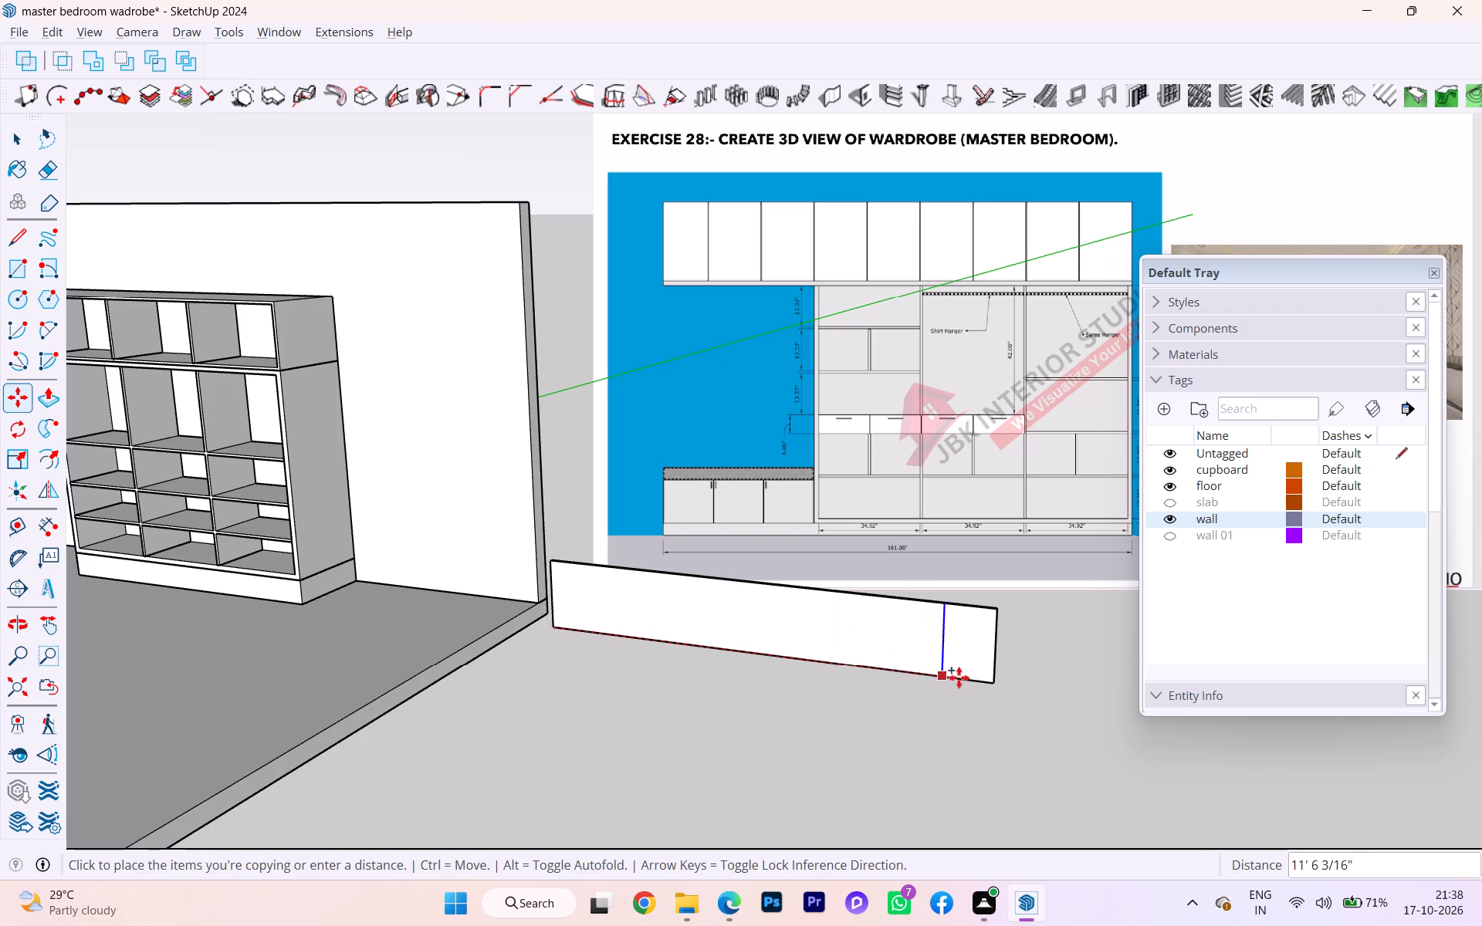
key("Right")
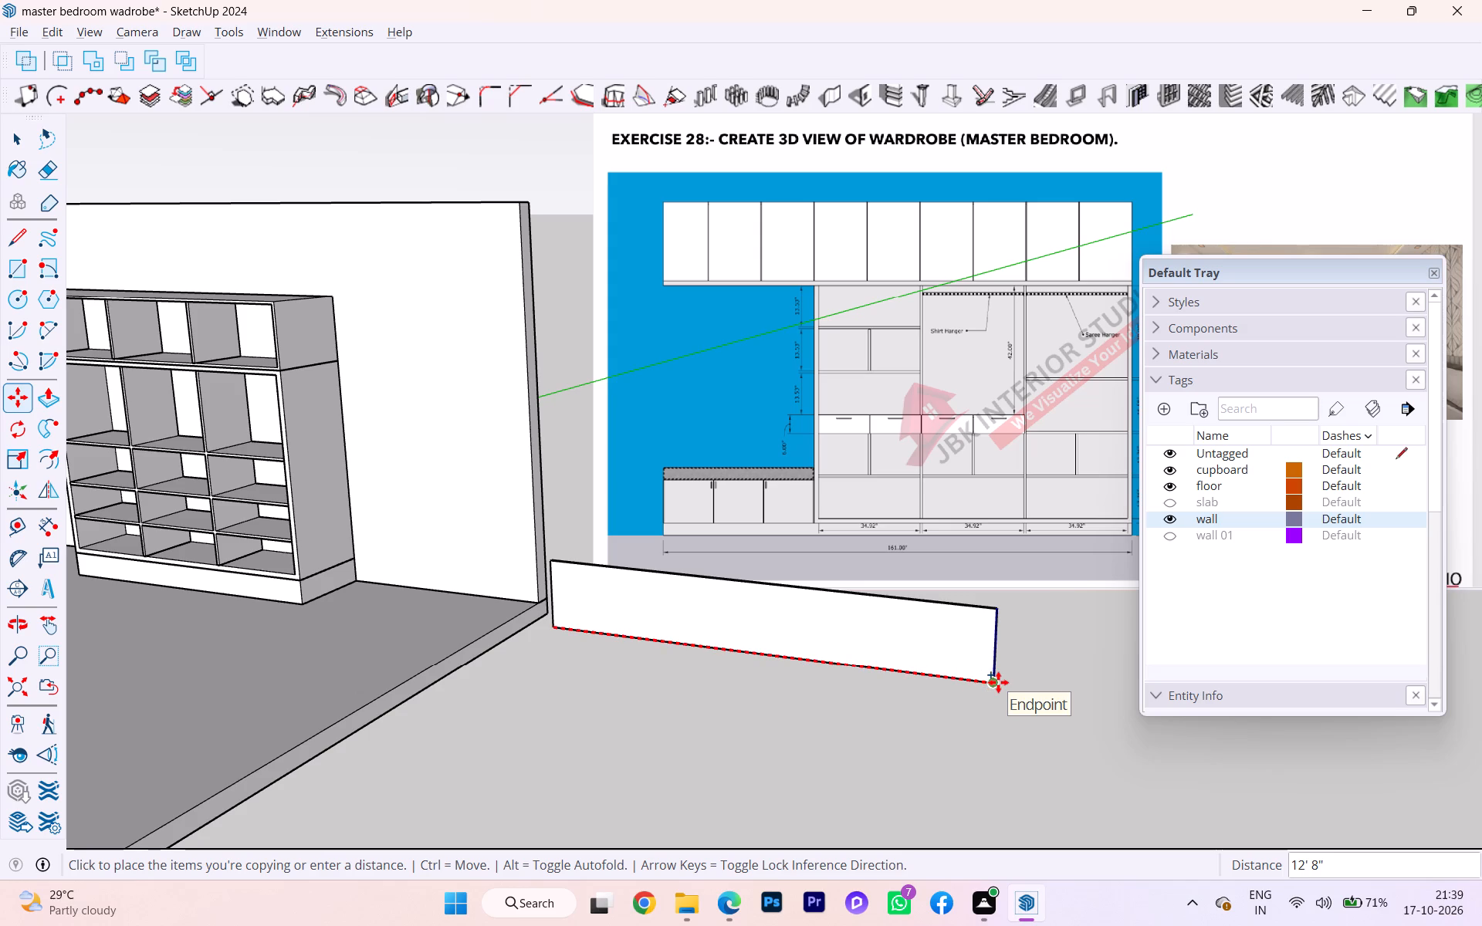
left_click(998, 682)
key("slash")
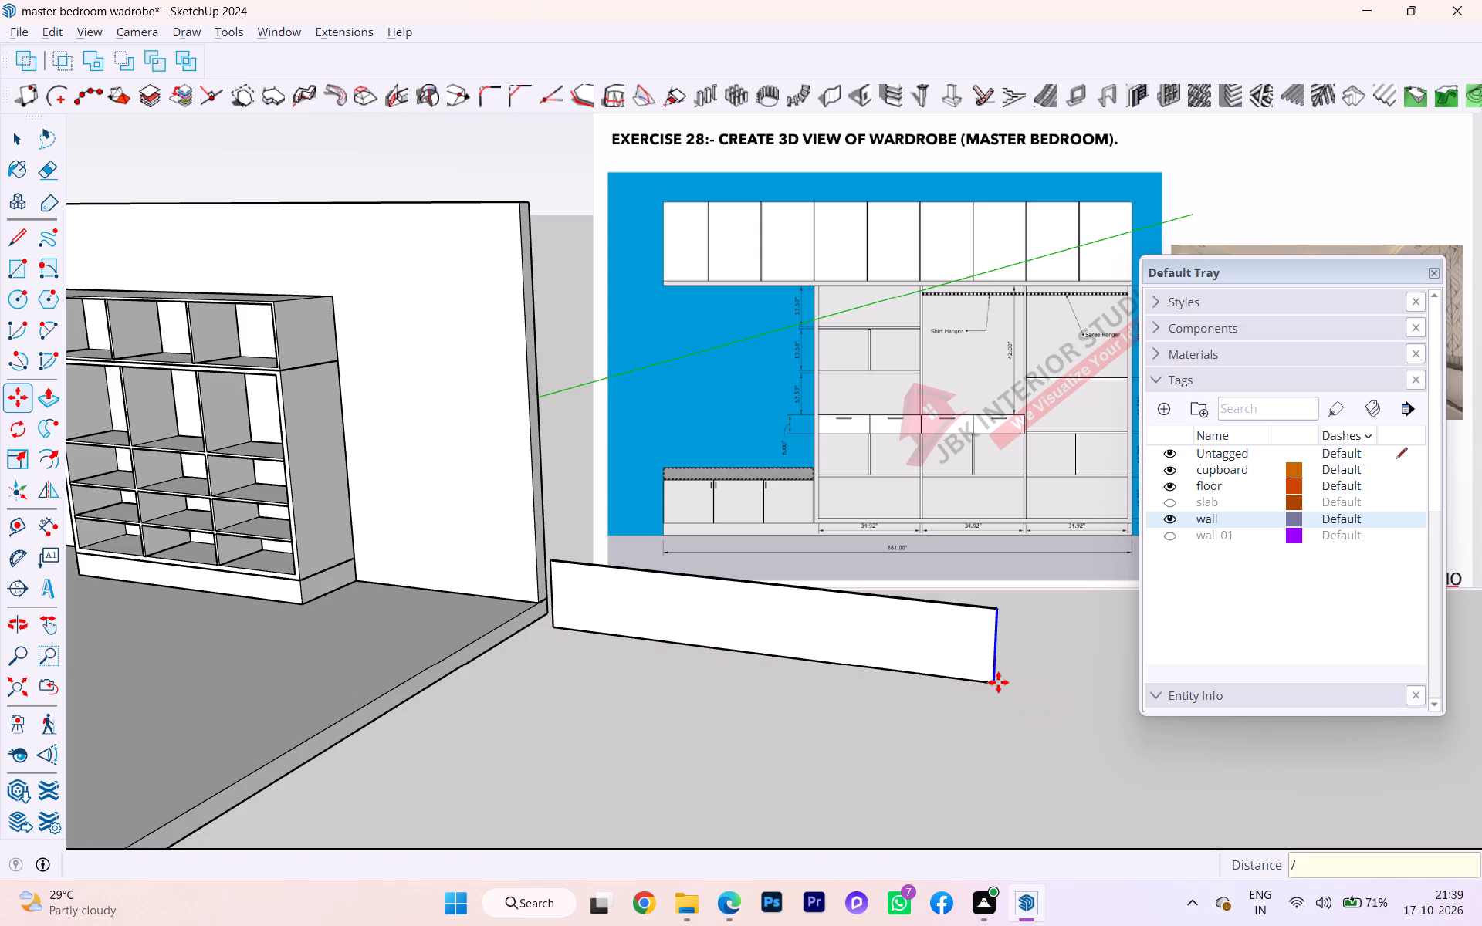
key("1")
key("BackSpace")
key("9")
key("Return")
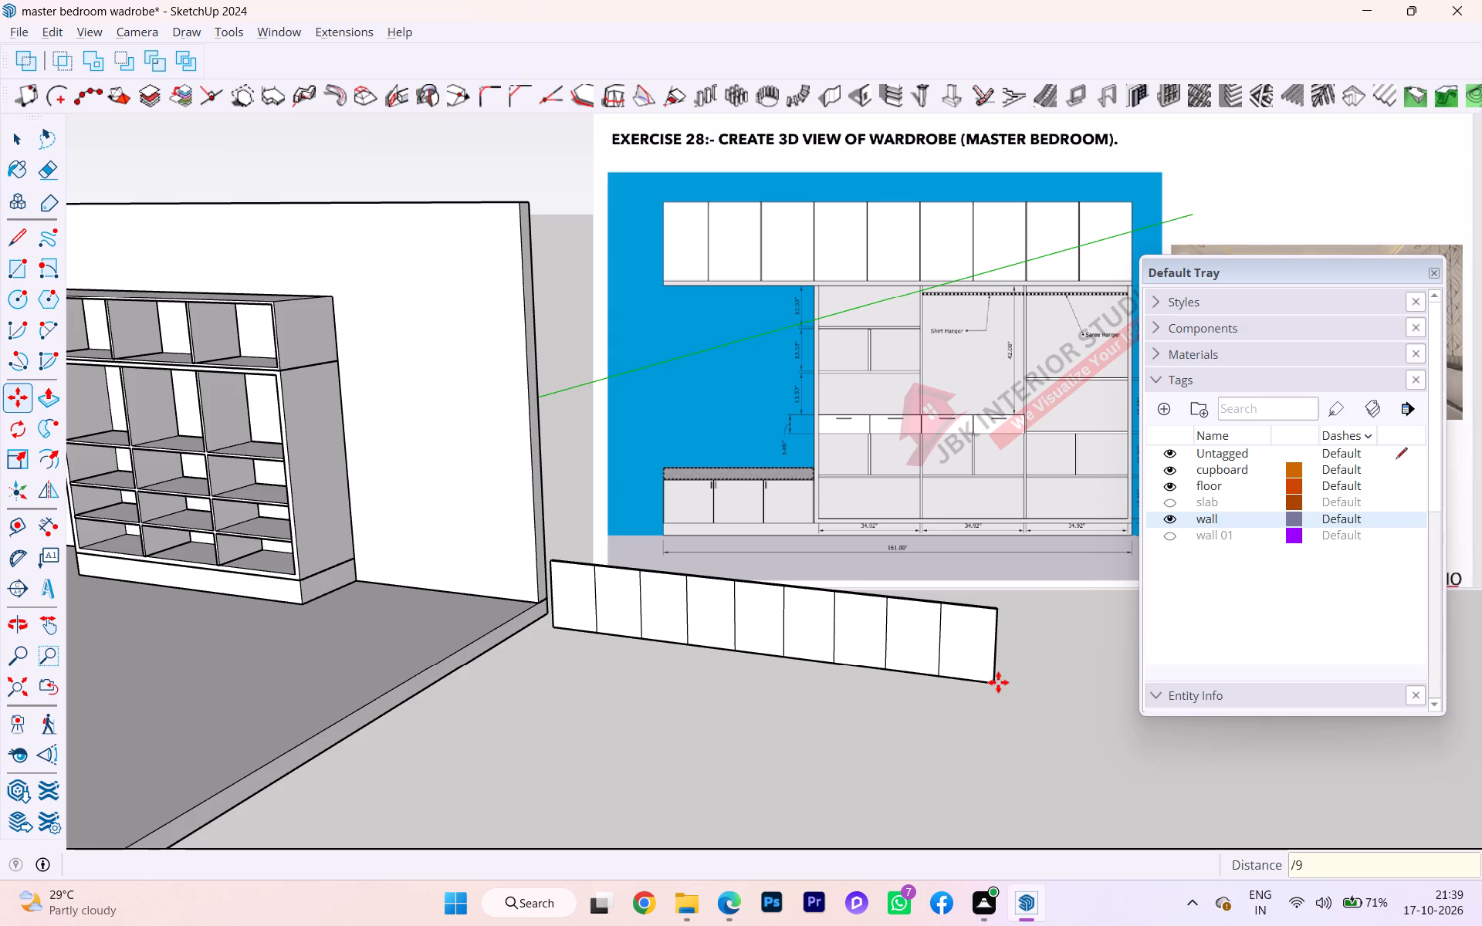
key("Escape")
key("space")
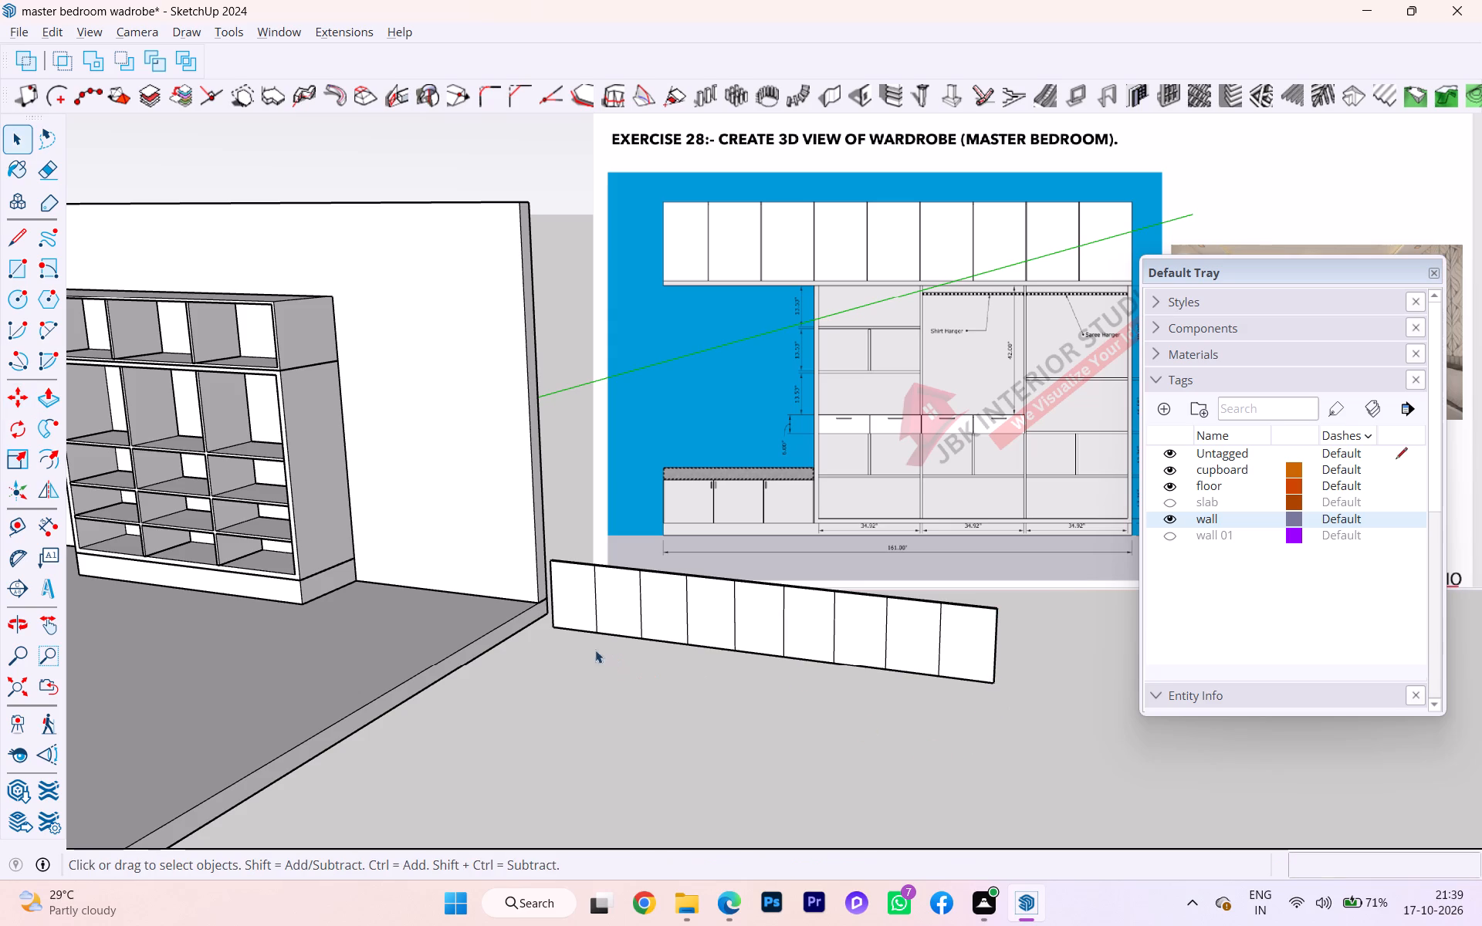
Select all eight inner division lines across the shutter panel's face together.
scroll(574, 569, "up", 2)
scroll(516, 579, "down", 1)
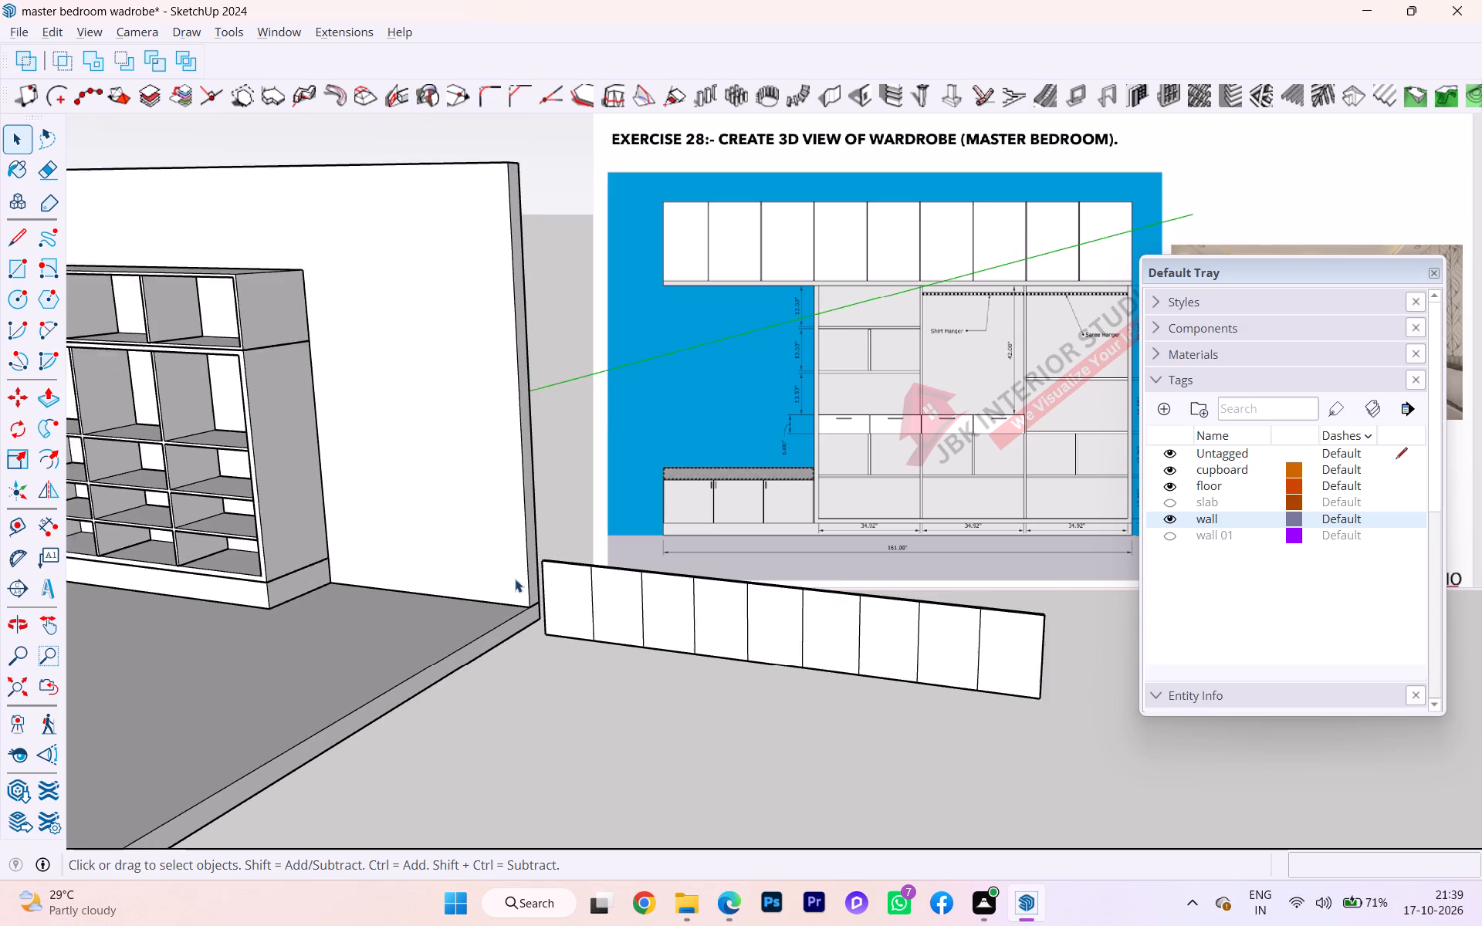
scroll(515, 579, "down", 2)
scroll(486, 584, "up", 1)
scroll(568, 577, "up", 1)
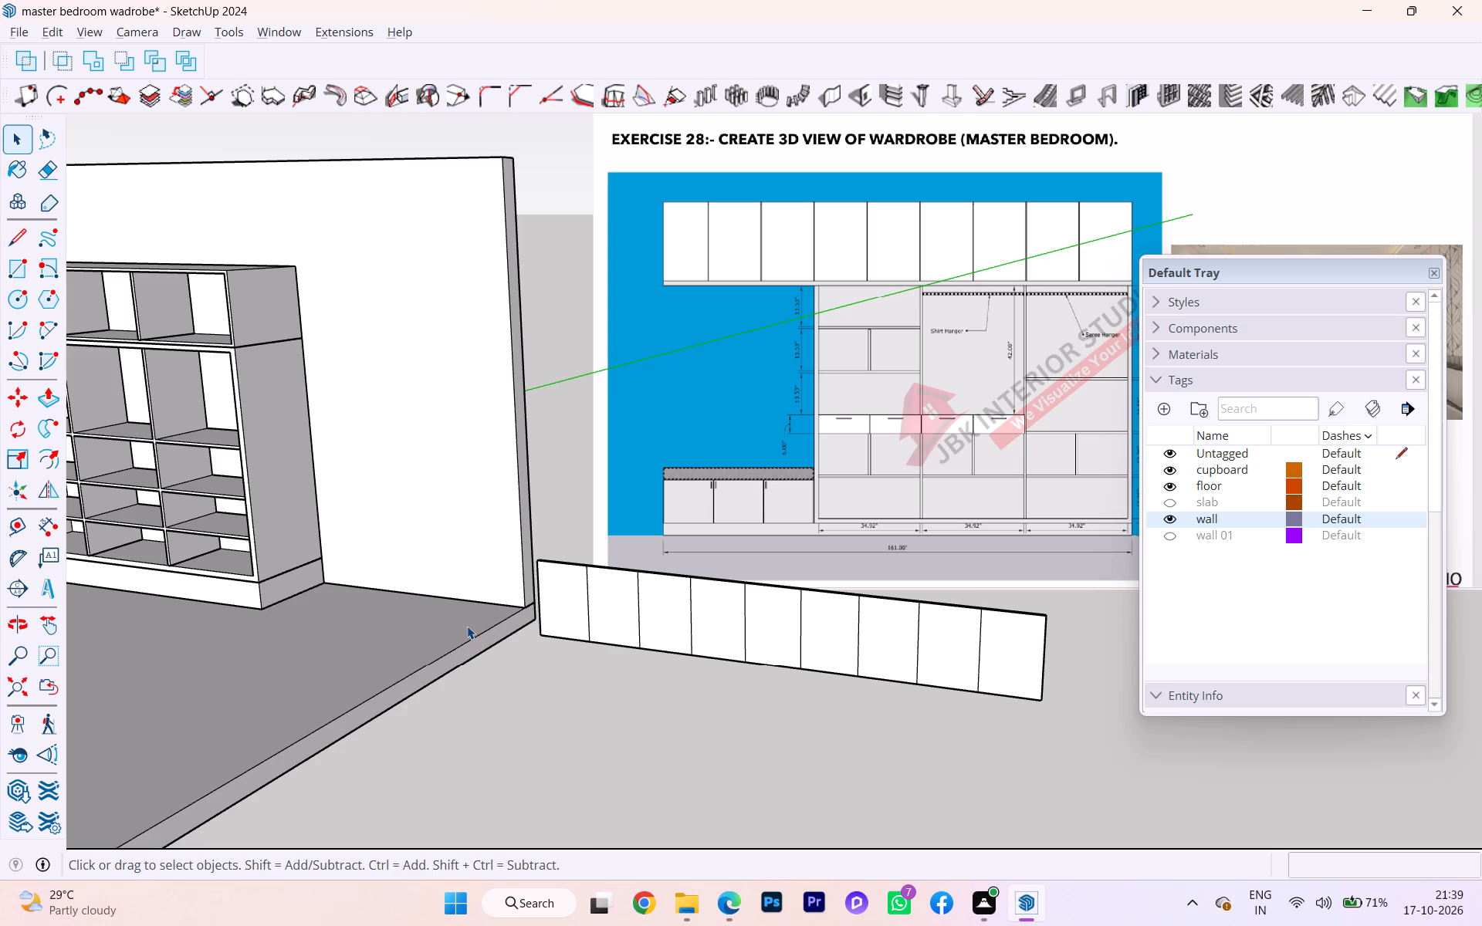
scroll(483, 619, "up", 1)
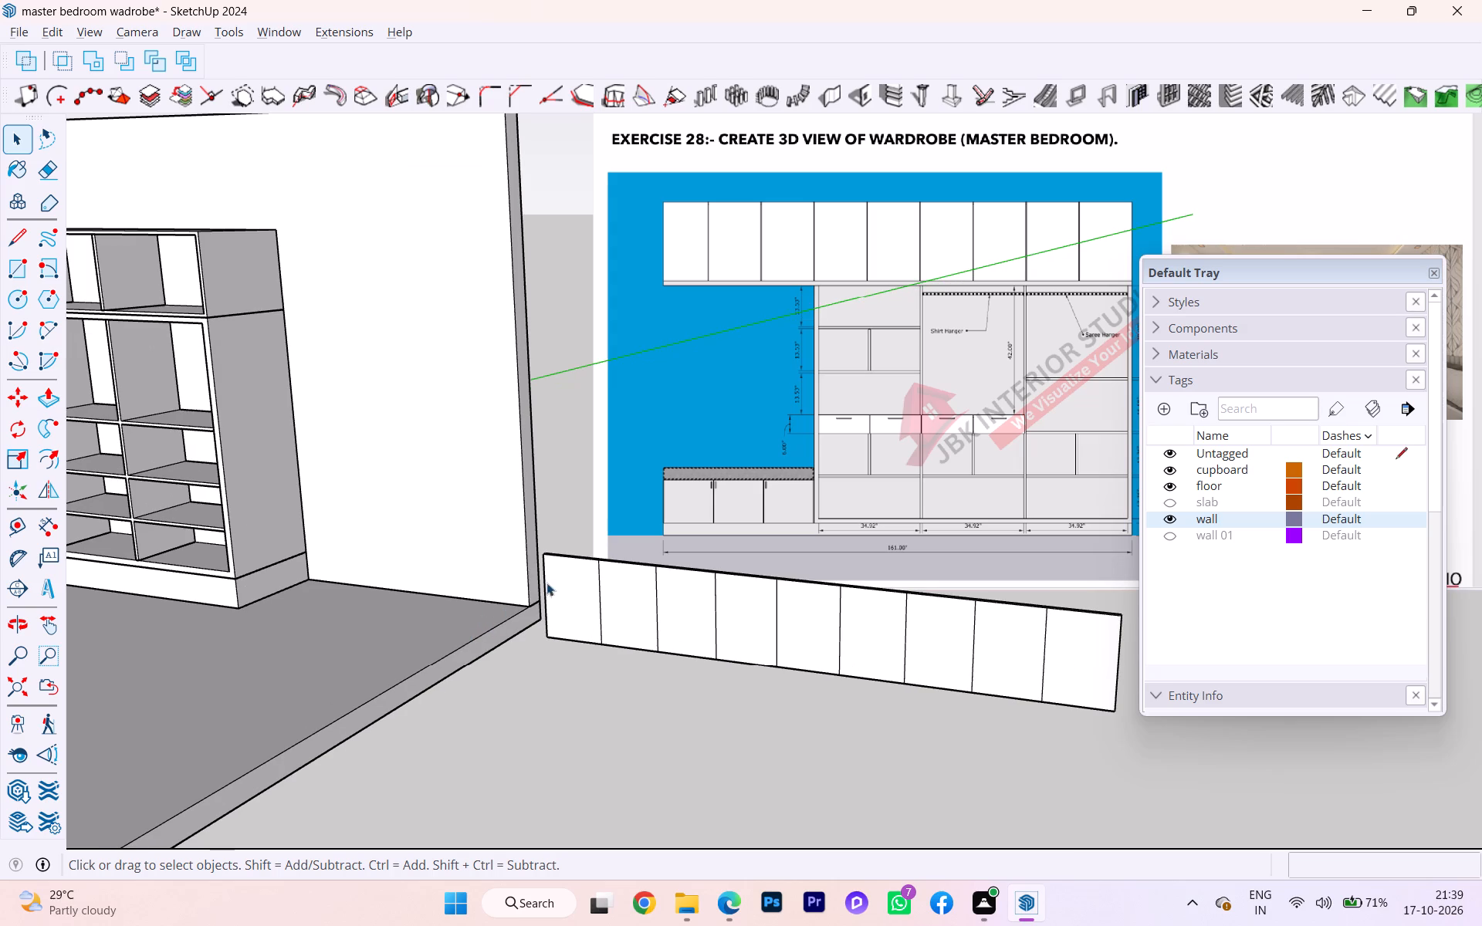
left_click_drag(578, 534, 633, 696)
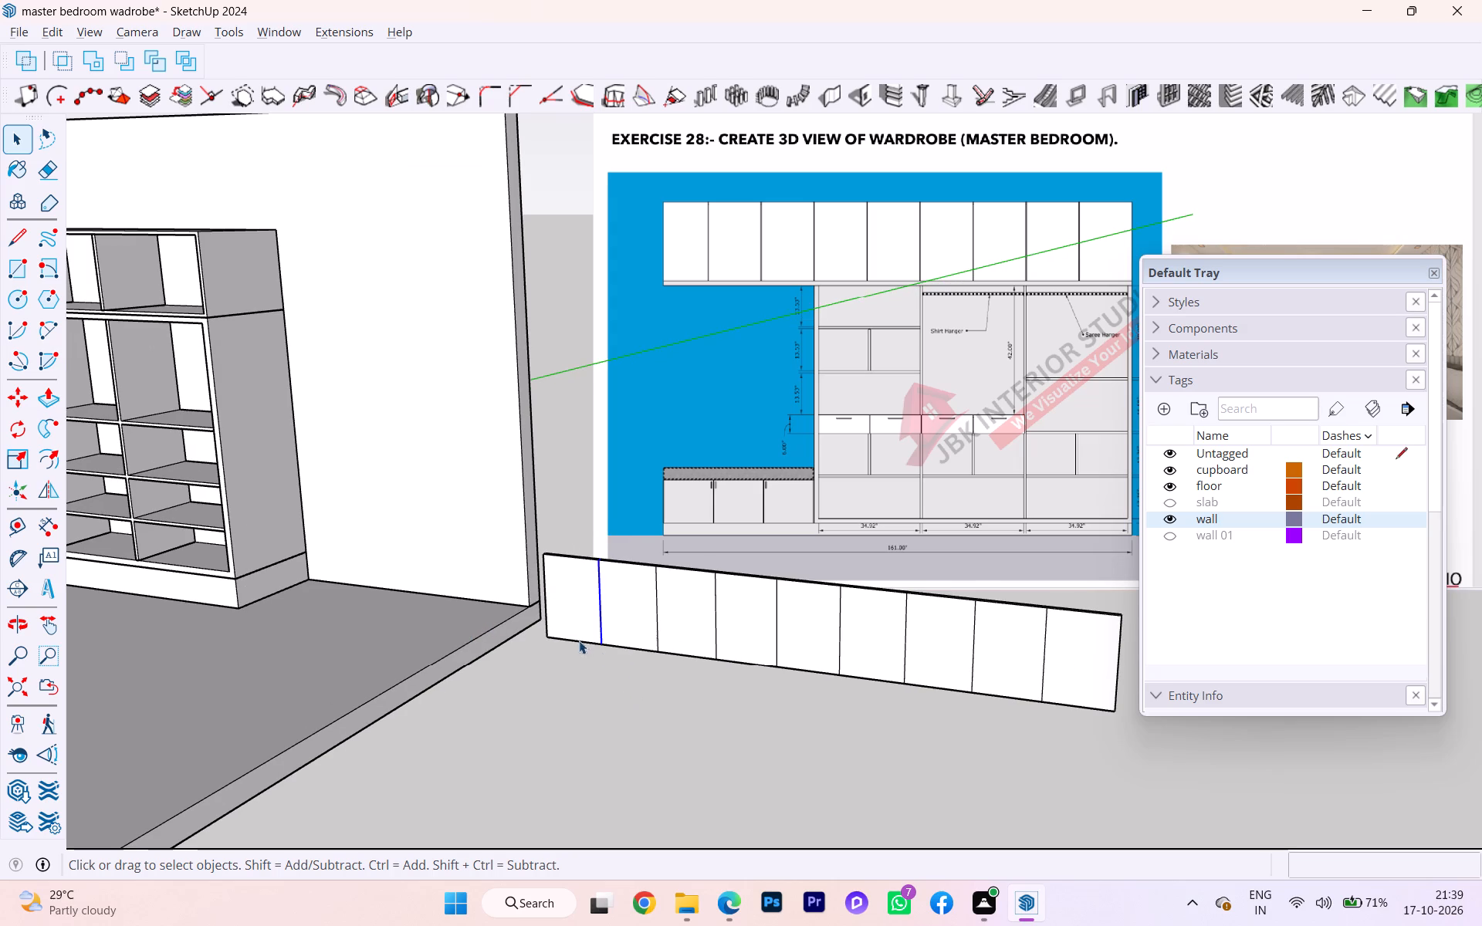
scroll(553, 640, "down", 3)
left_click_drag(618, 570, 666, 701, "ctrl")
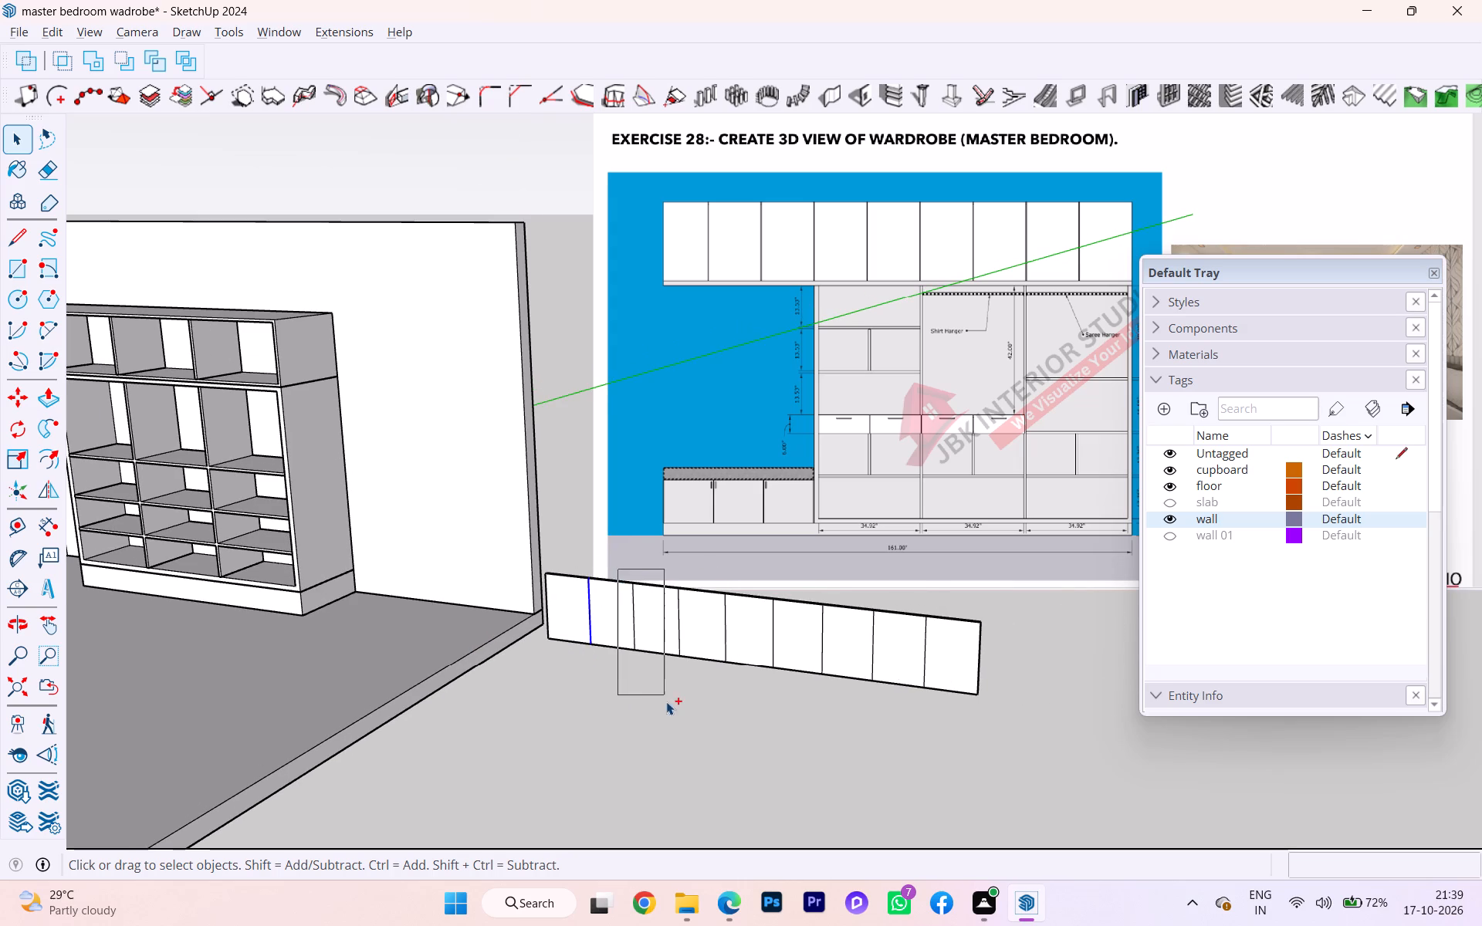
left_click_drag(666, 701, 666, 702, "ctrl")
left_click_drag(664, 562, 722, 708, "ctrl")
left_click_drag(714, 577, 766, 725, "ctrl")
left_click_drag(757, 584, 799, 737, "ctrl")
left_click_drag(796, 585, 844, 717, "ctrl")
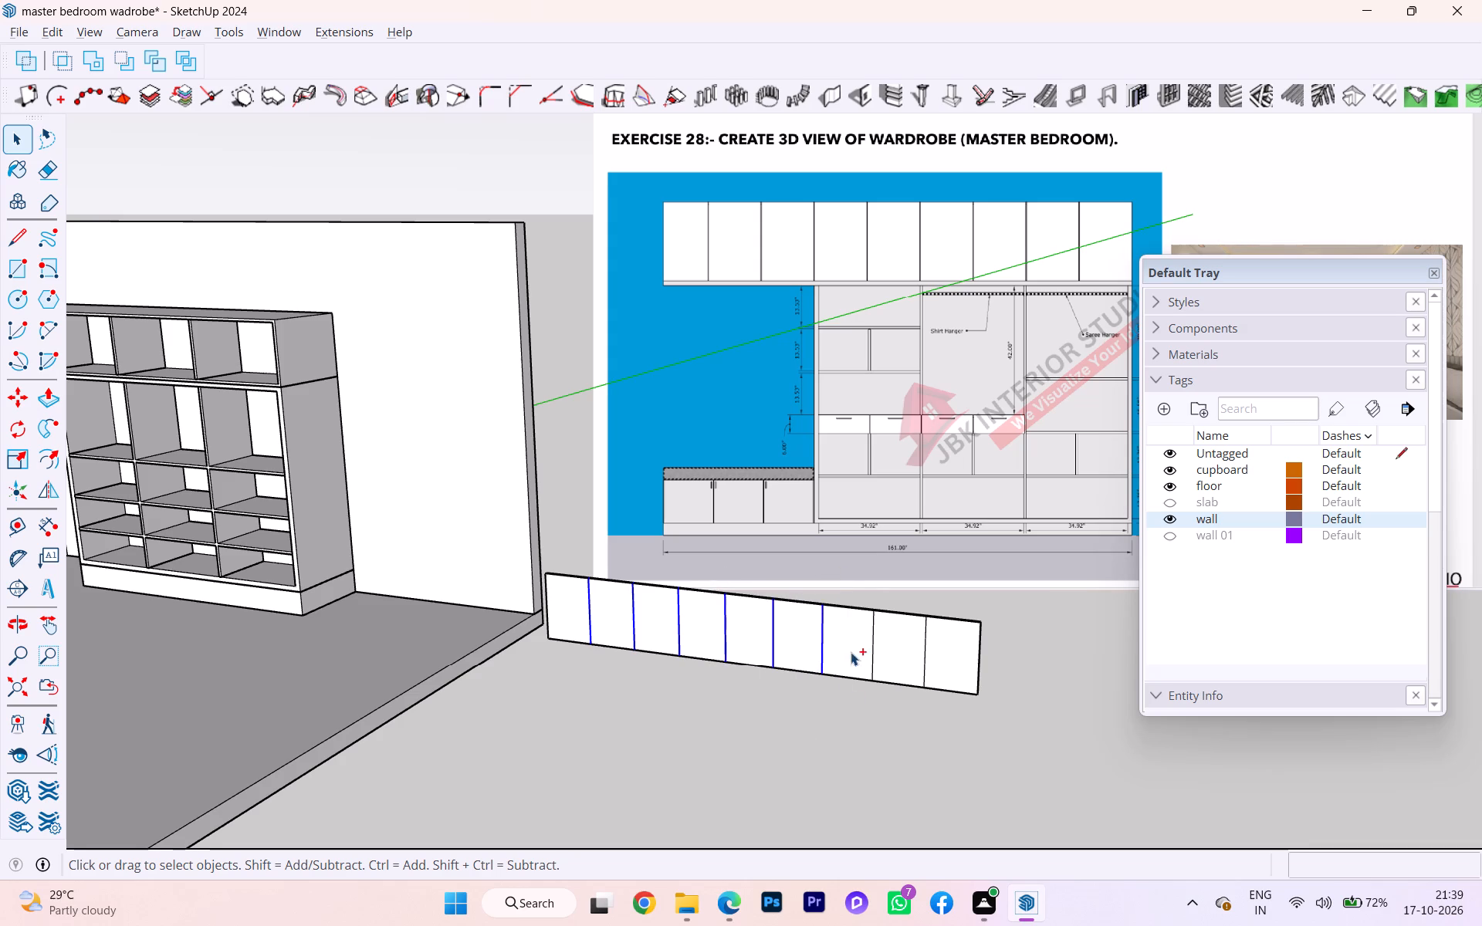
left_click_drag(853, 594, 898, 772, "ctrl")
left_click_drag(912, 601, 956, 760, "ctrl")
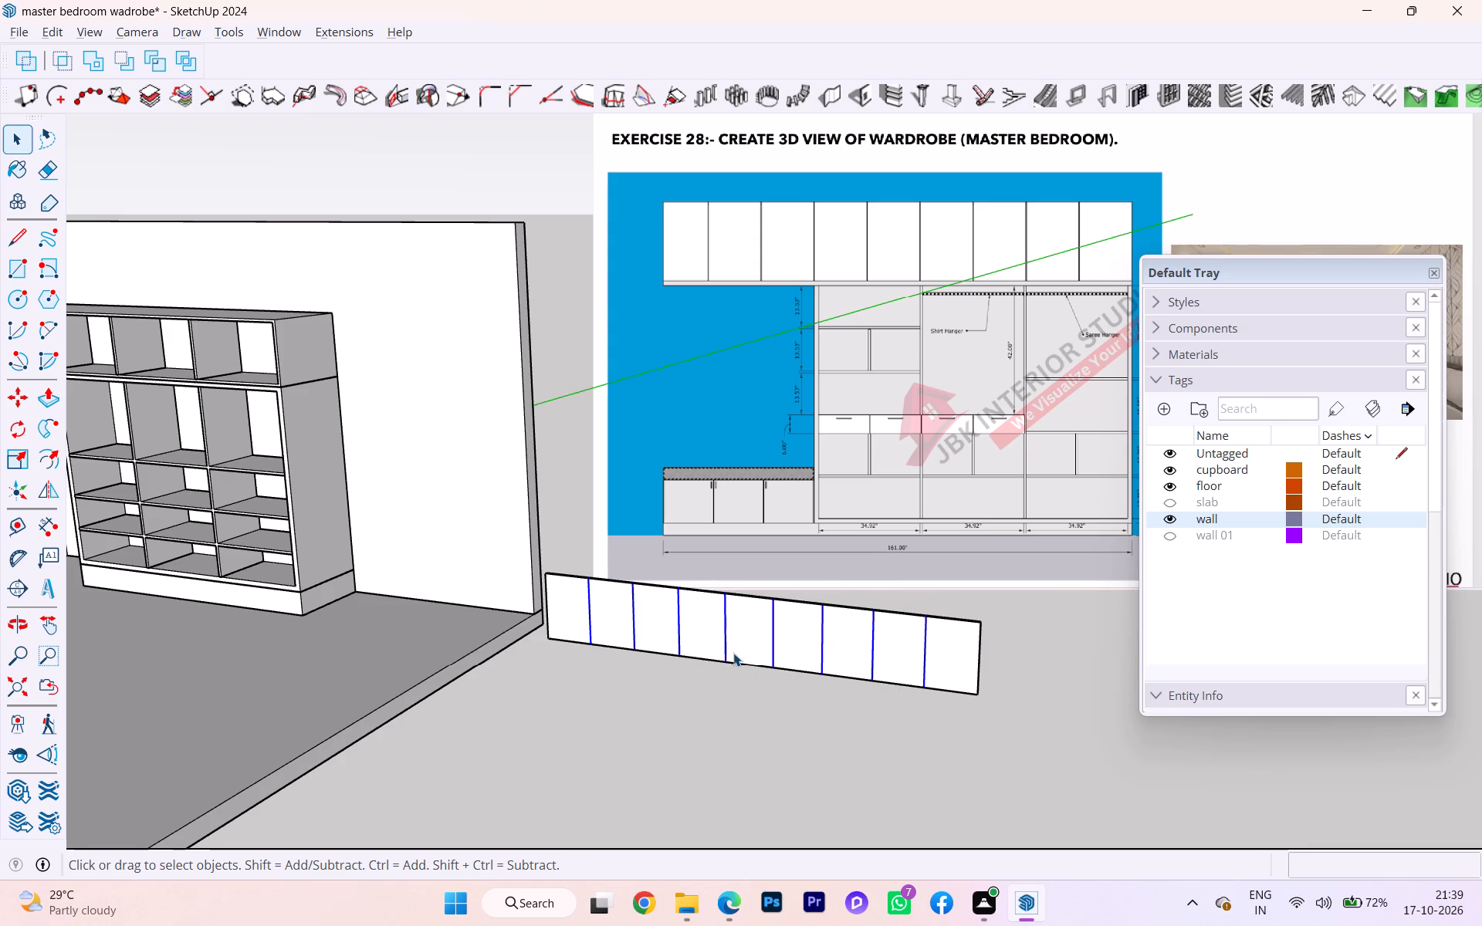
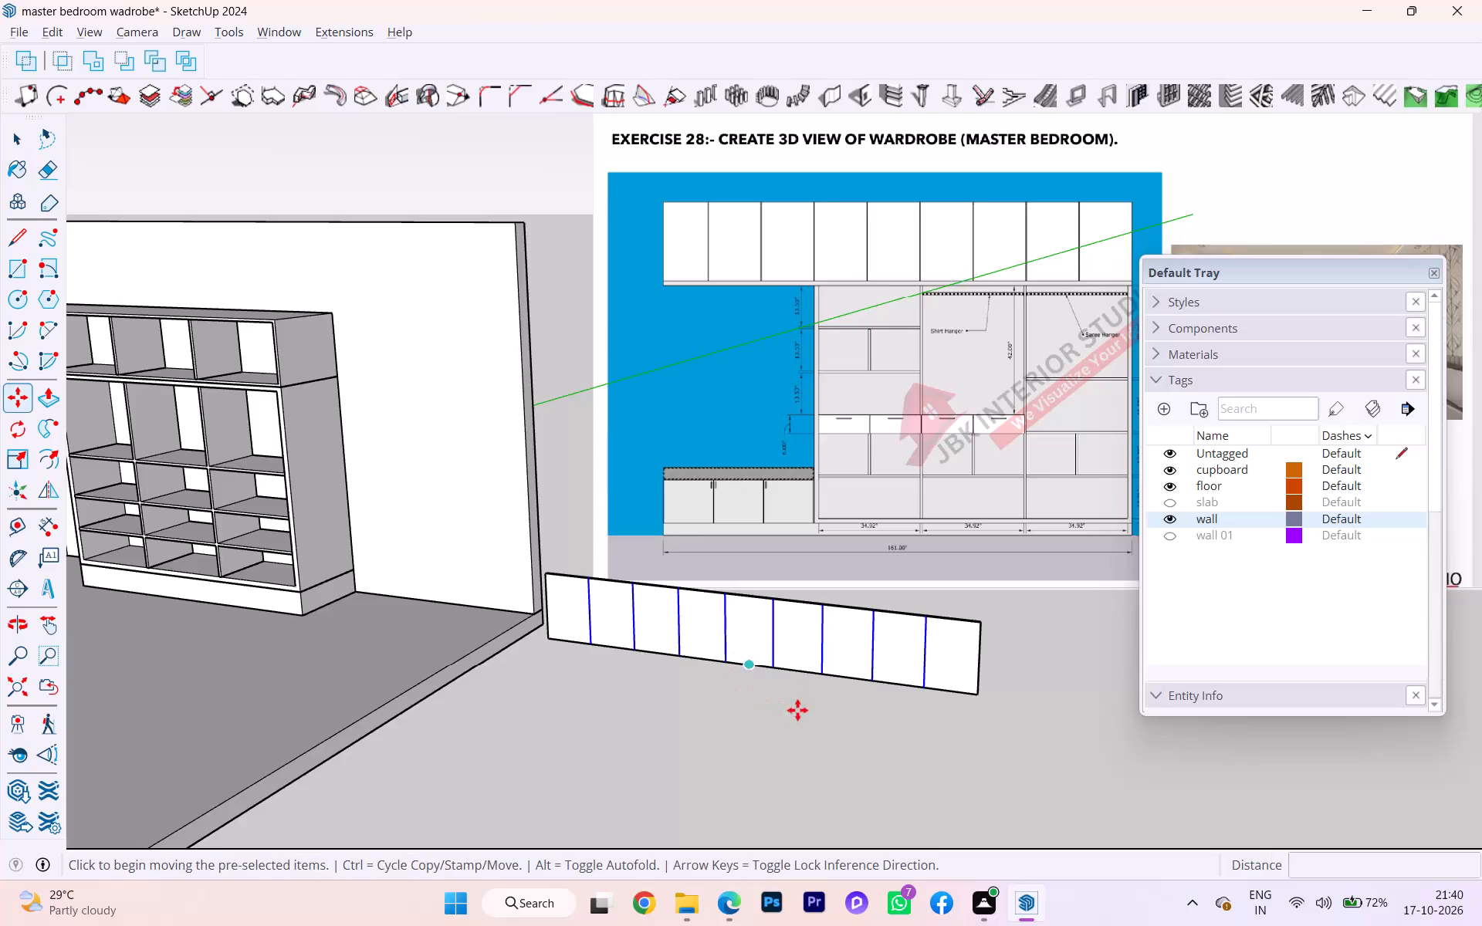
Move the selected divider lines on the long shutter panel 2 mm along the red axis, toward the panel's left end.
scroll(945, 680, "up", 1)
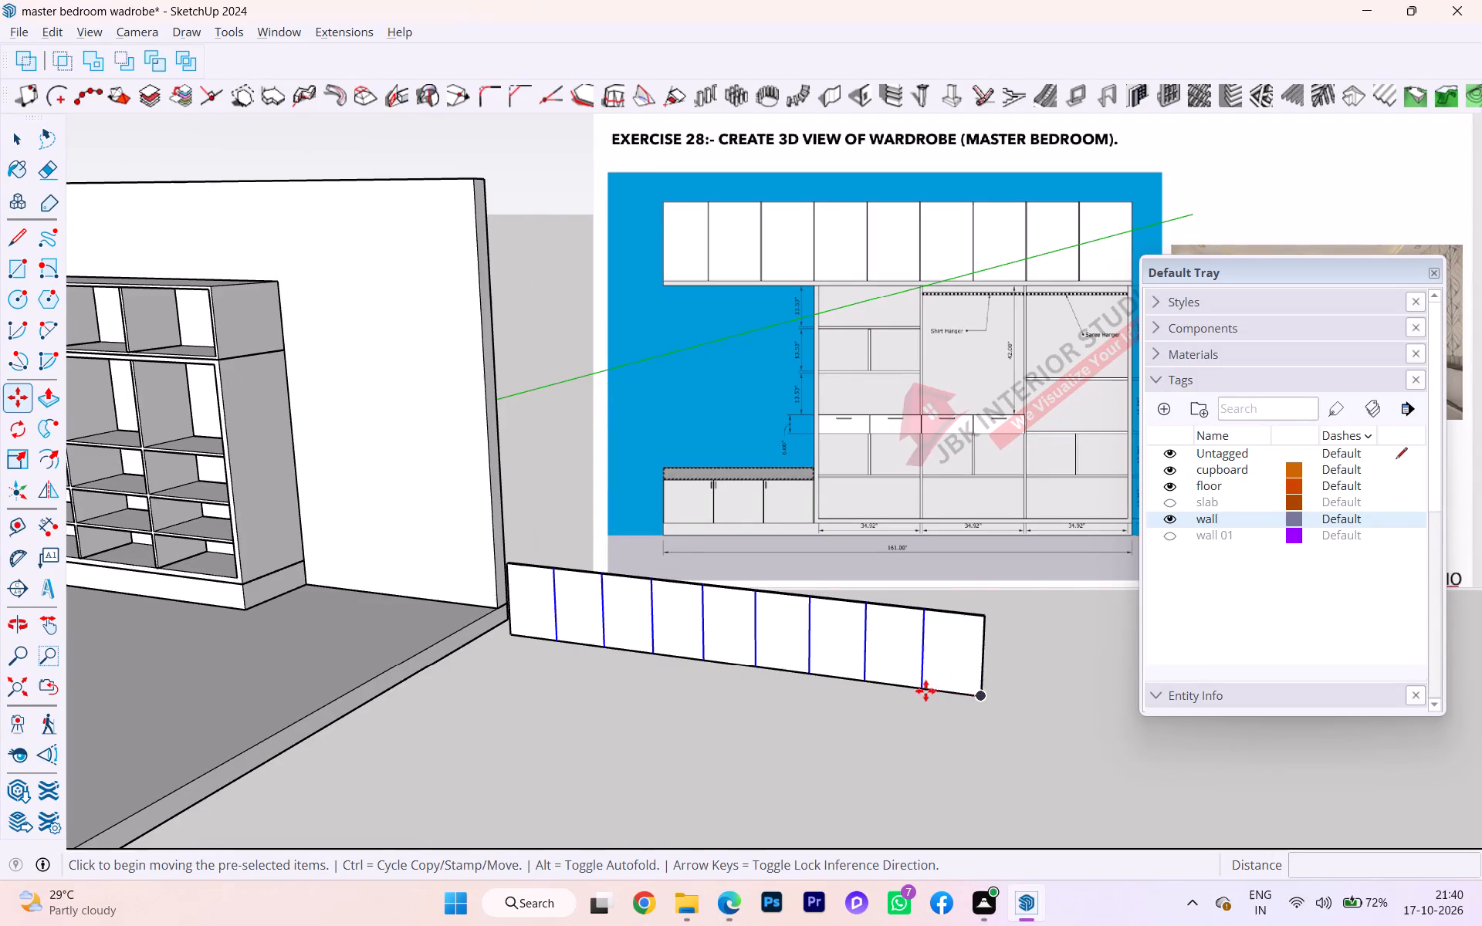
left_click(924, 691)
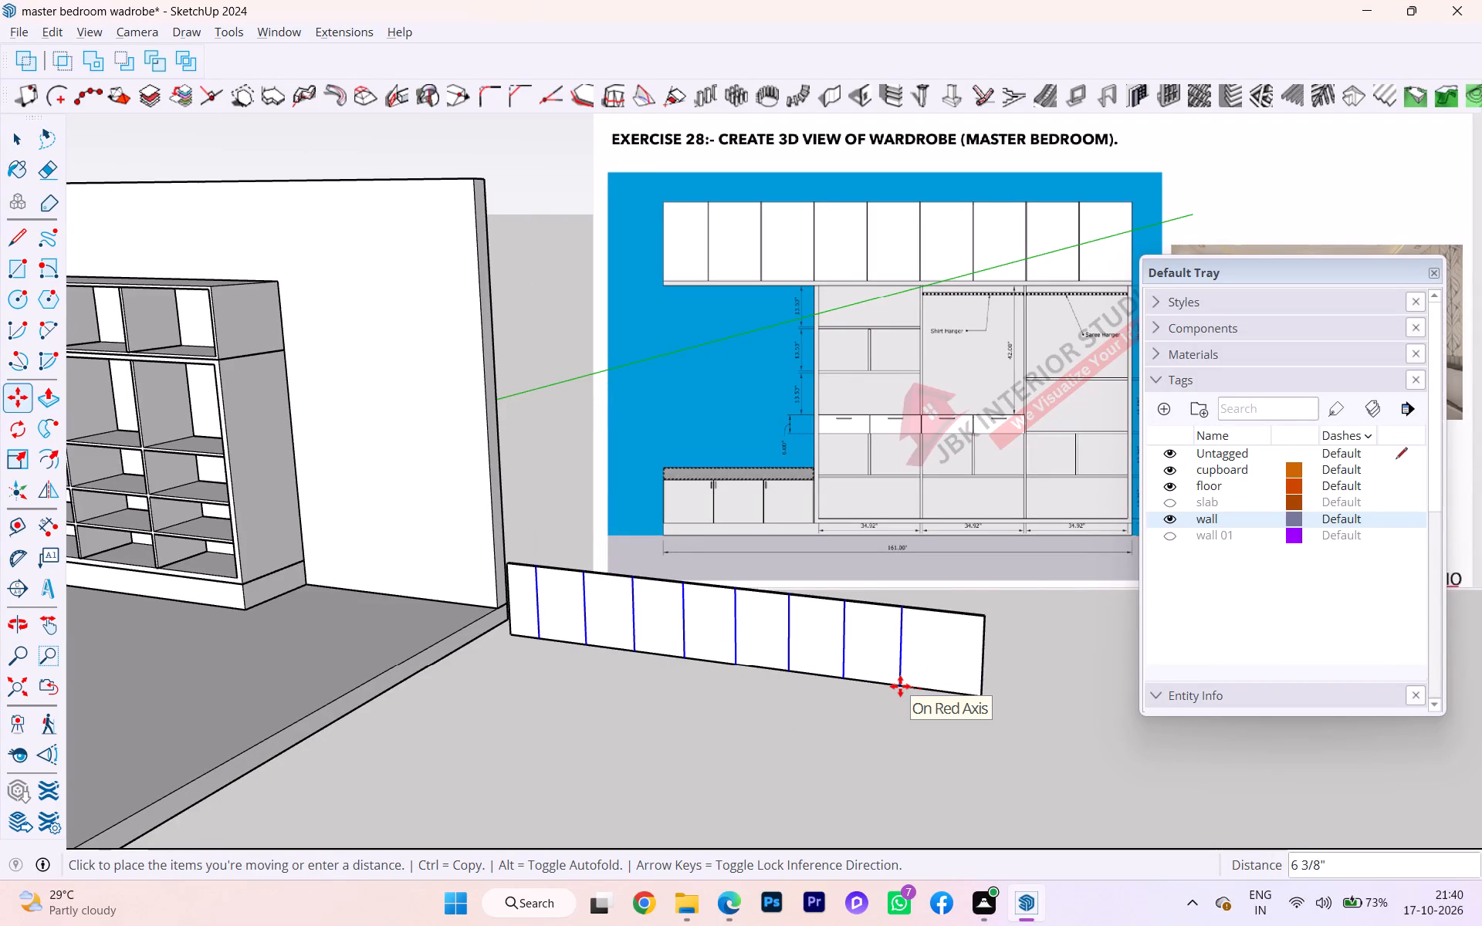
type("2mm")
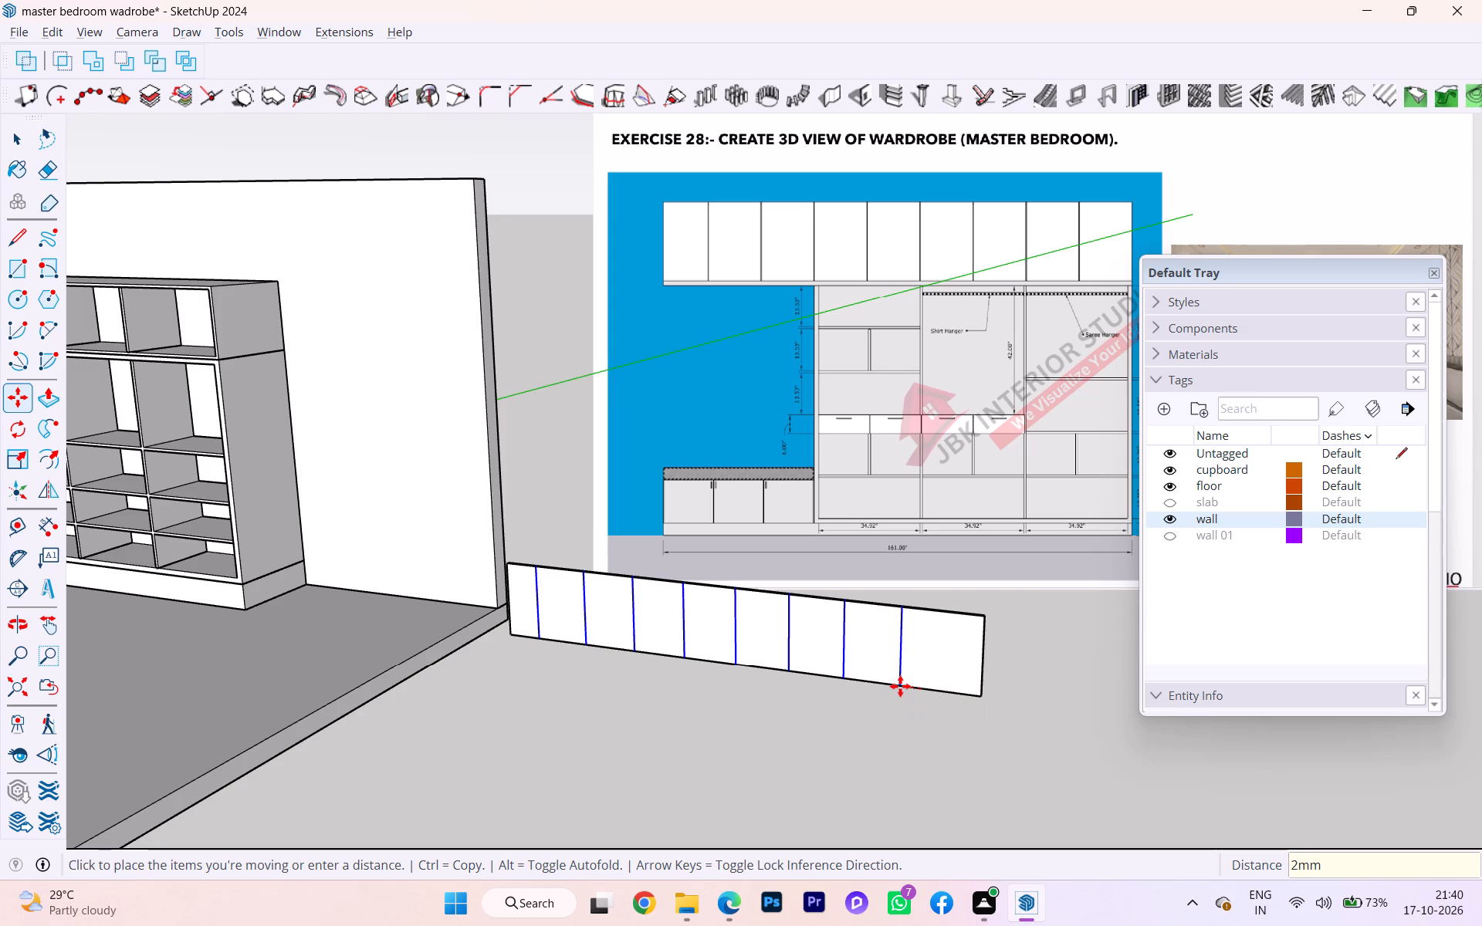
key("Return")
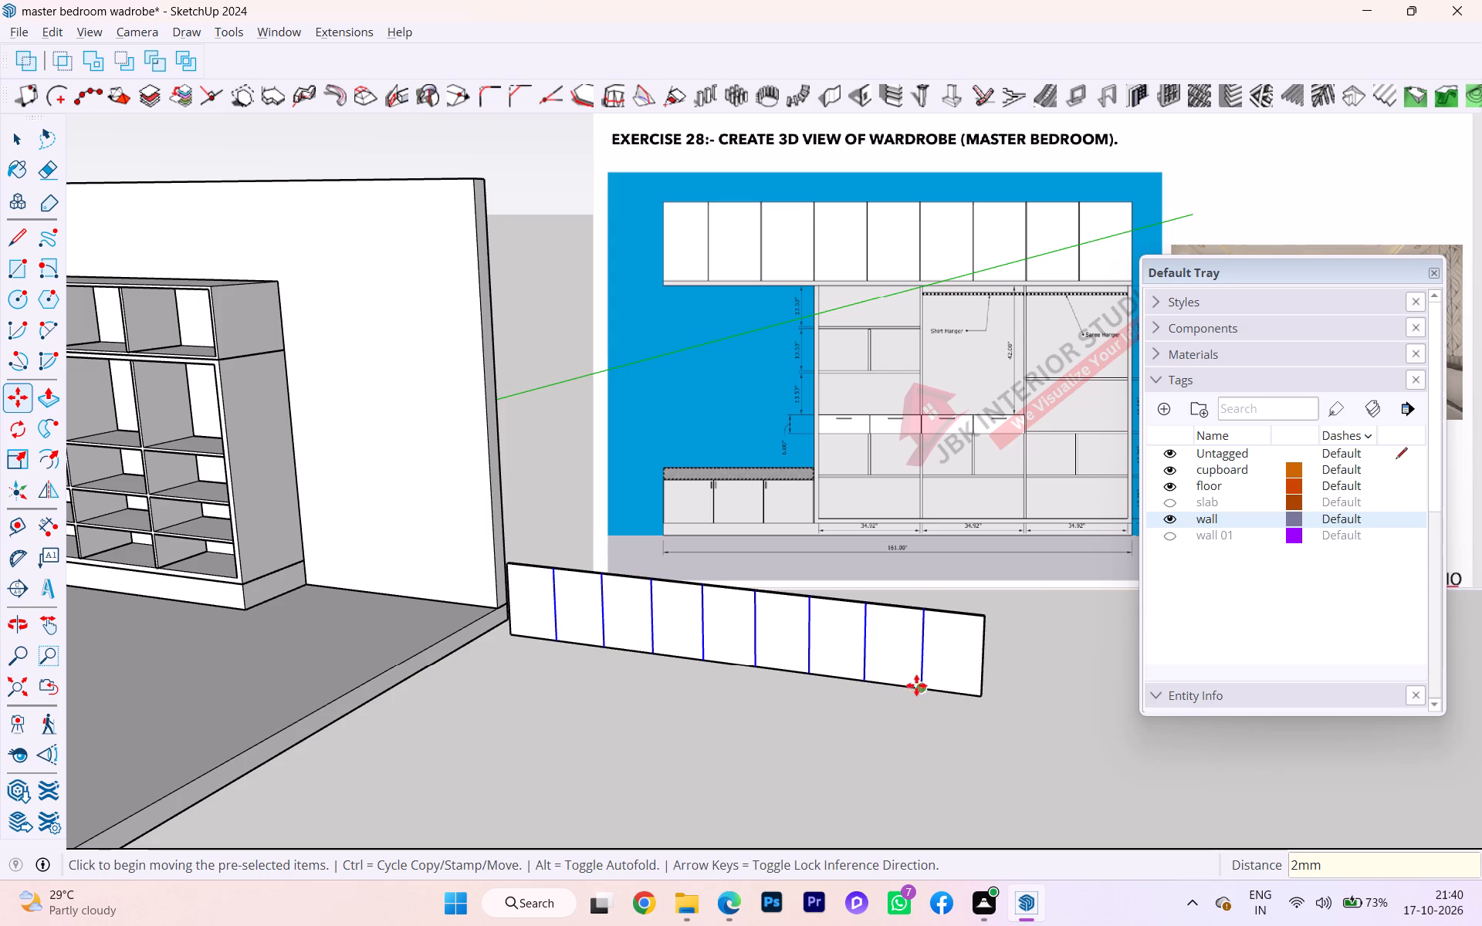
Copy the selected divider lines 4 mm along the red axis toward the panel's right end to outline narrow gap strips.
left_click(919, 688)
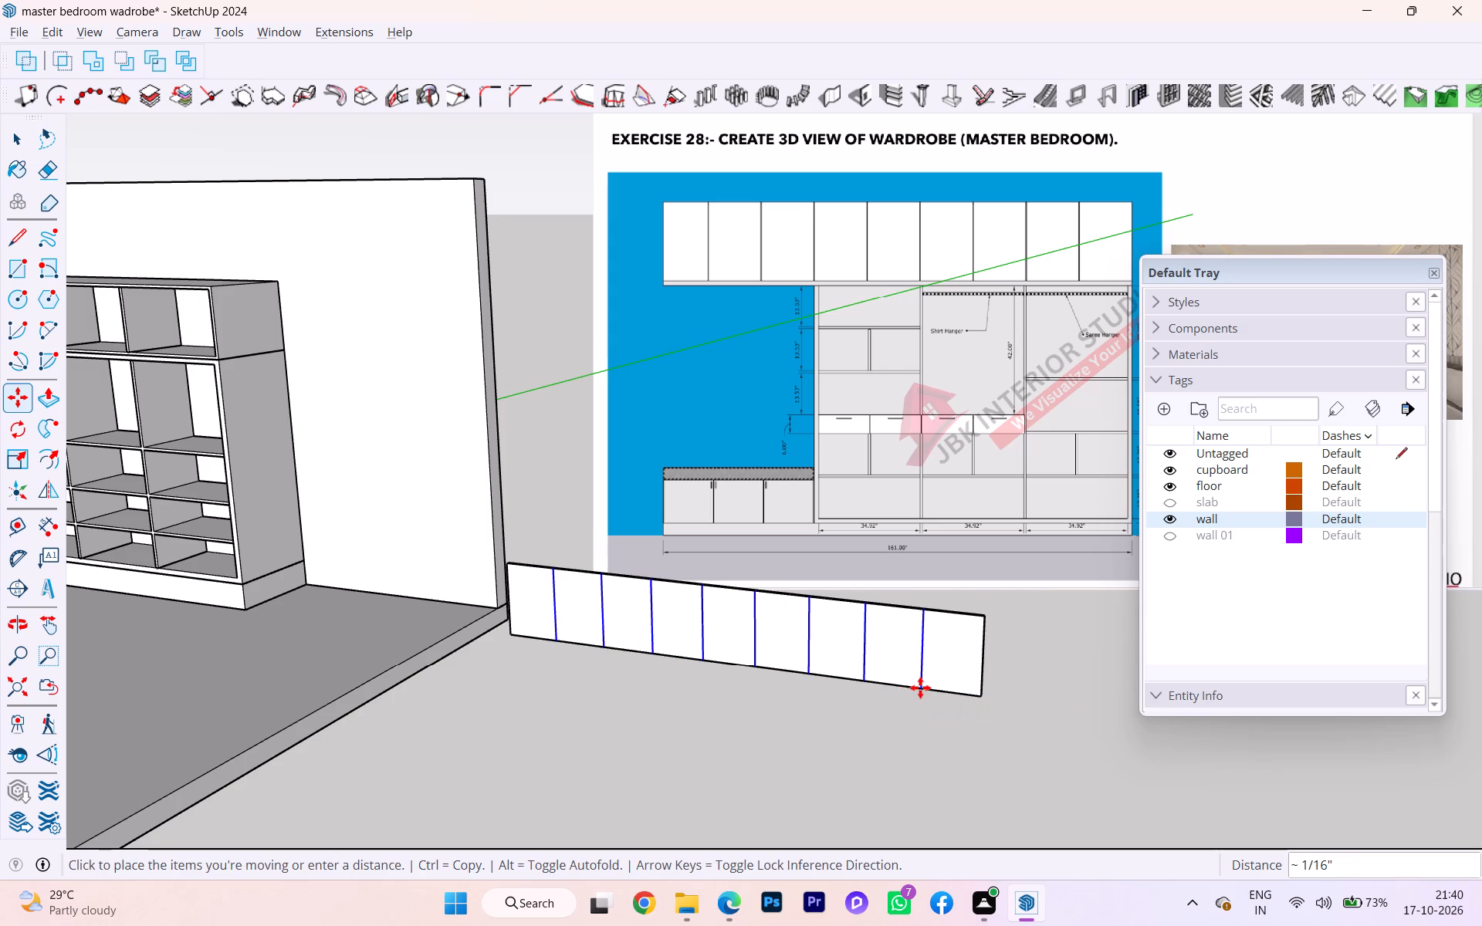
left_click(920, 688)
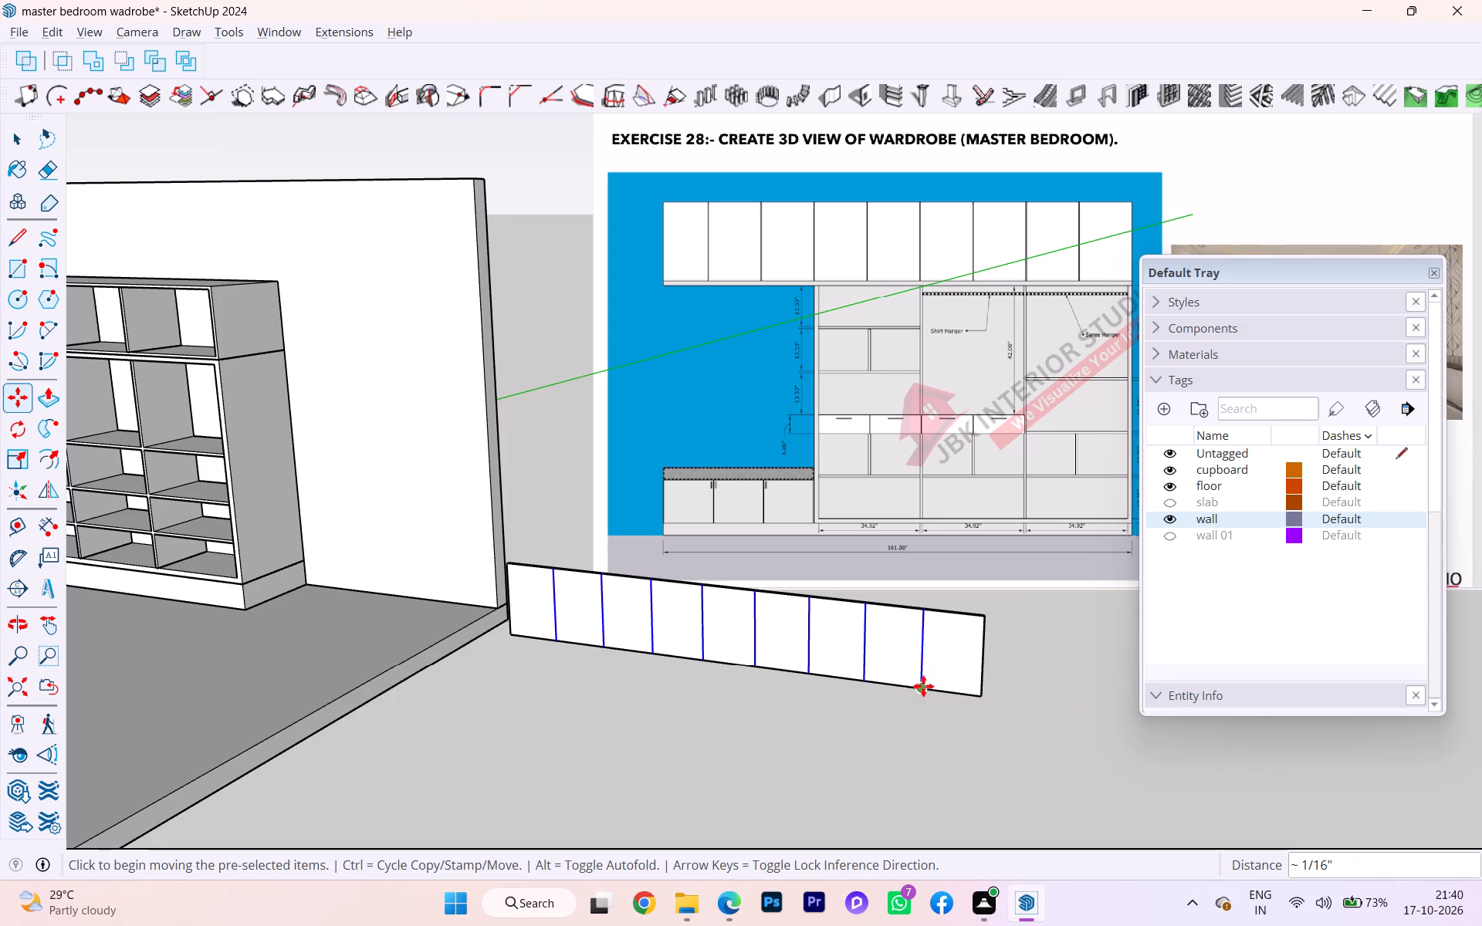
left_click(921, 685)
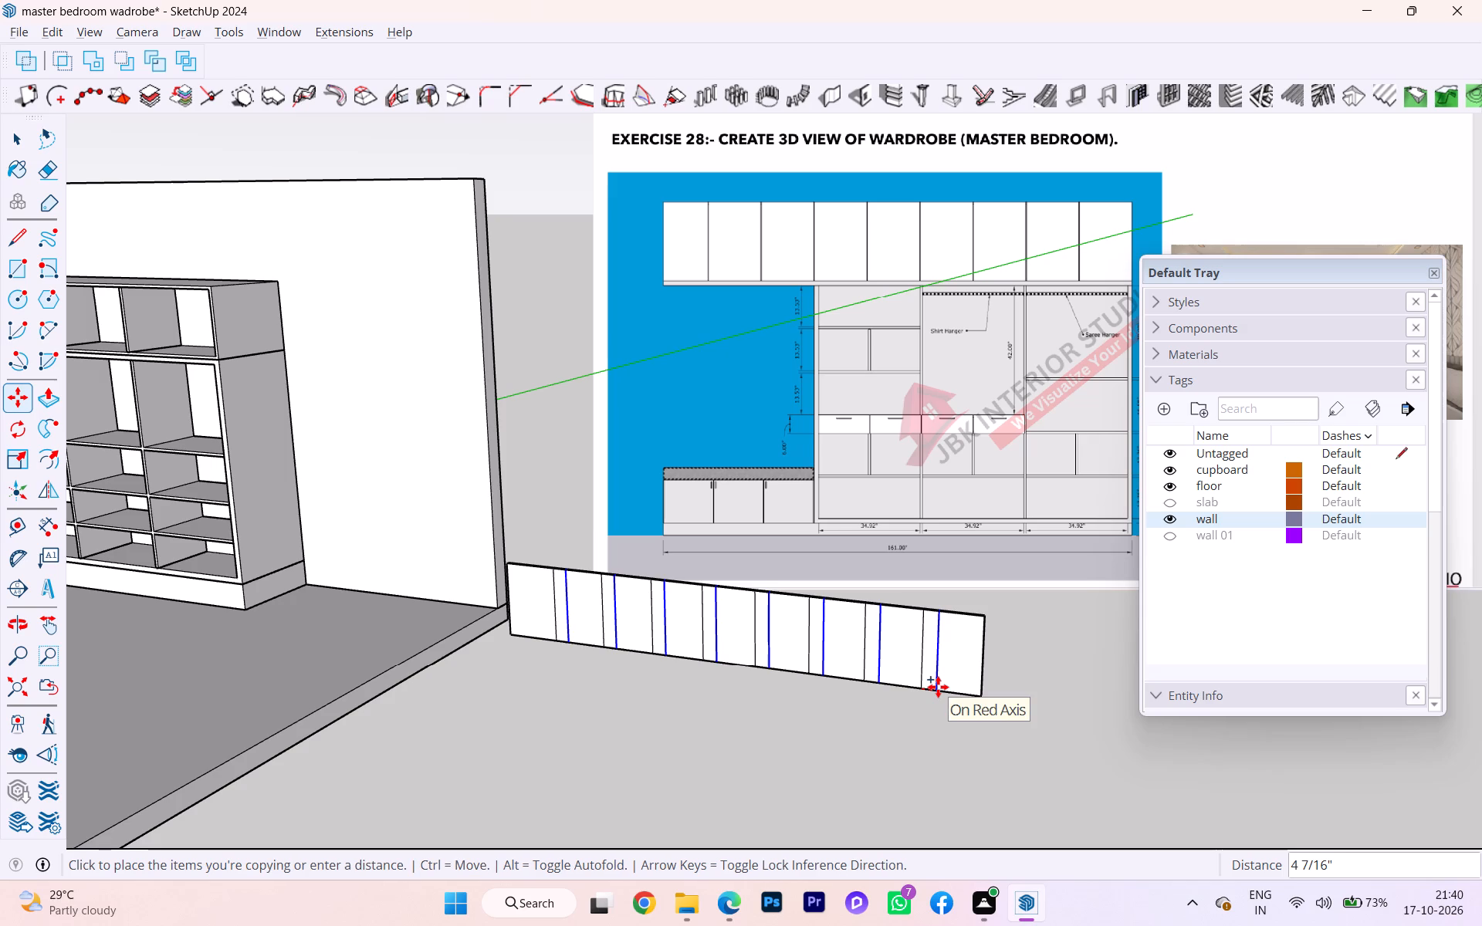
key("4")
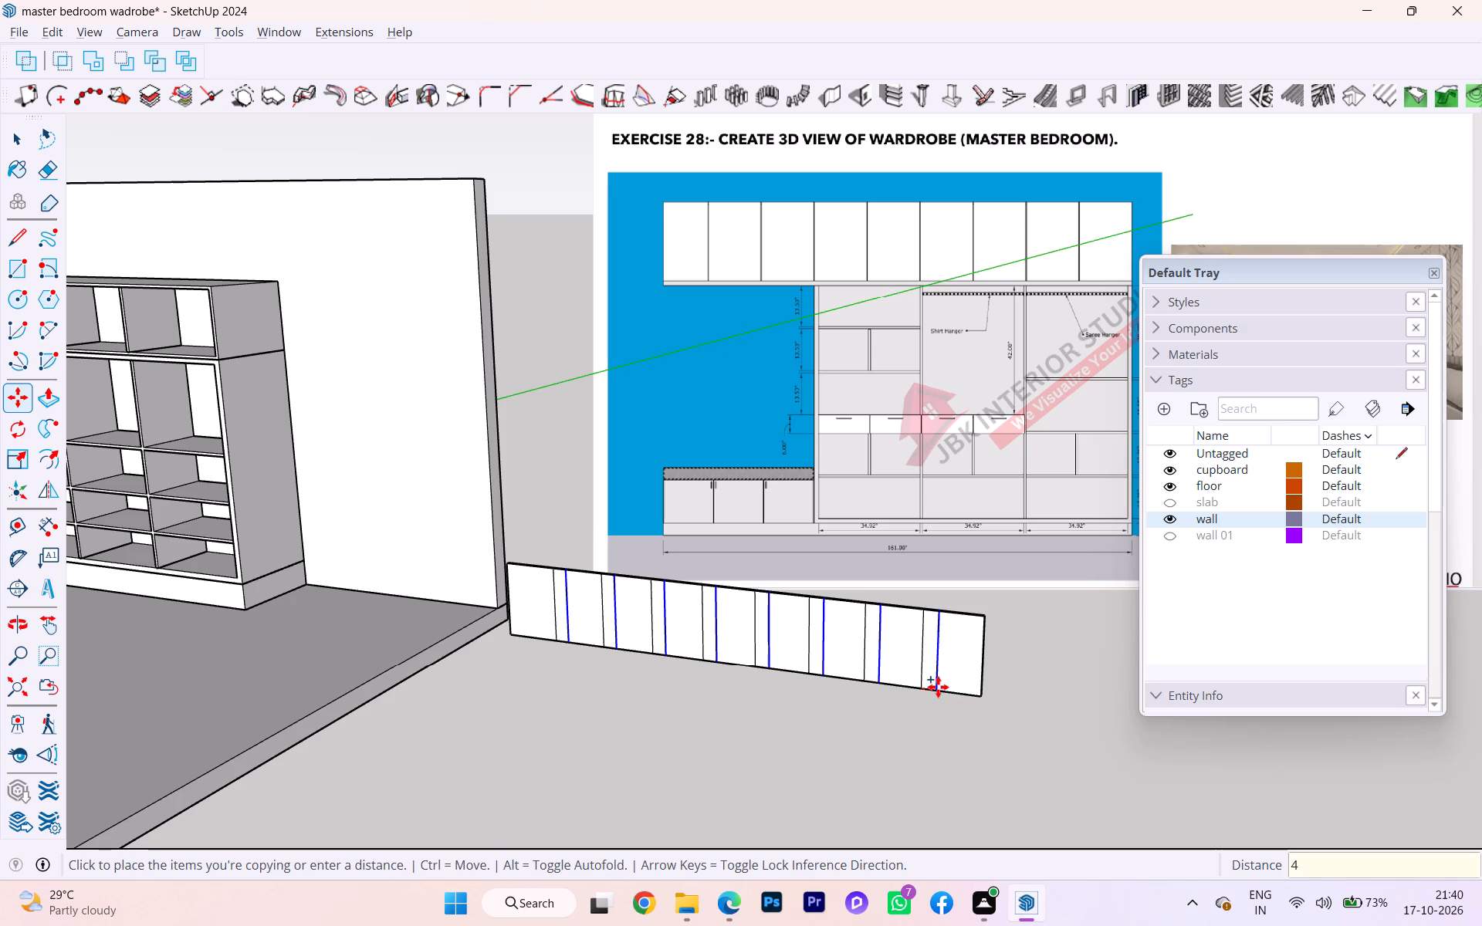
type("mm")
key("Return")
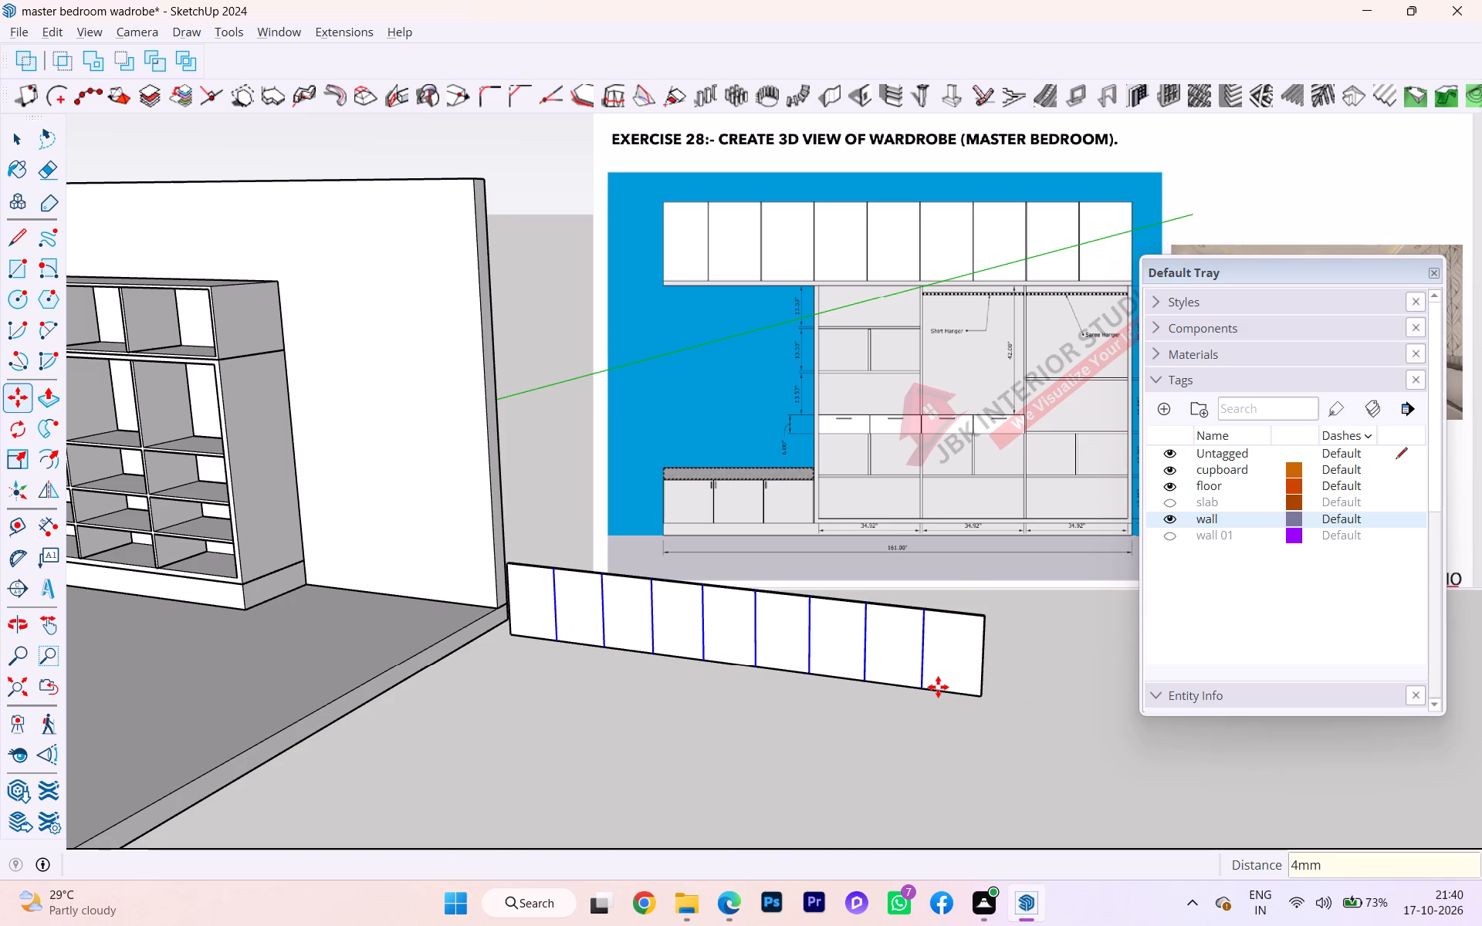
key("space")
Push the gap strip nearest the shutter panel's right end 1" back through the panel thickness.
scroll(934, 630, "up", 7)
scroll(917, 603, "down", 2)
scroll(917, 603, "up", 6)
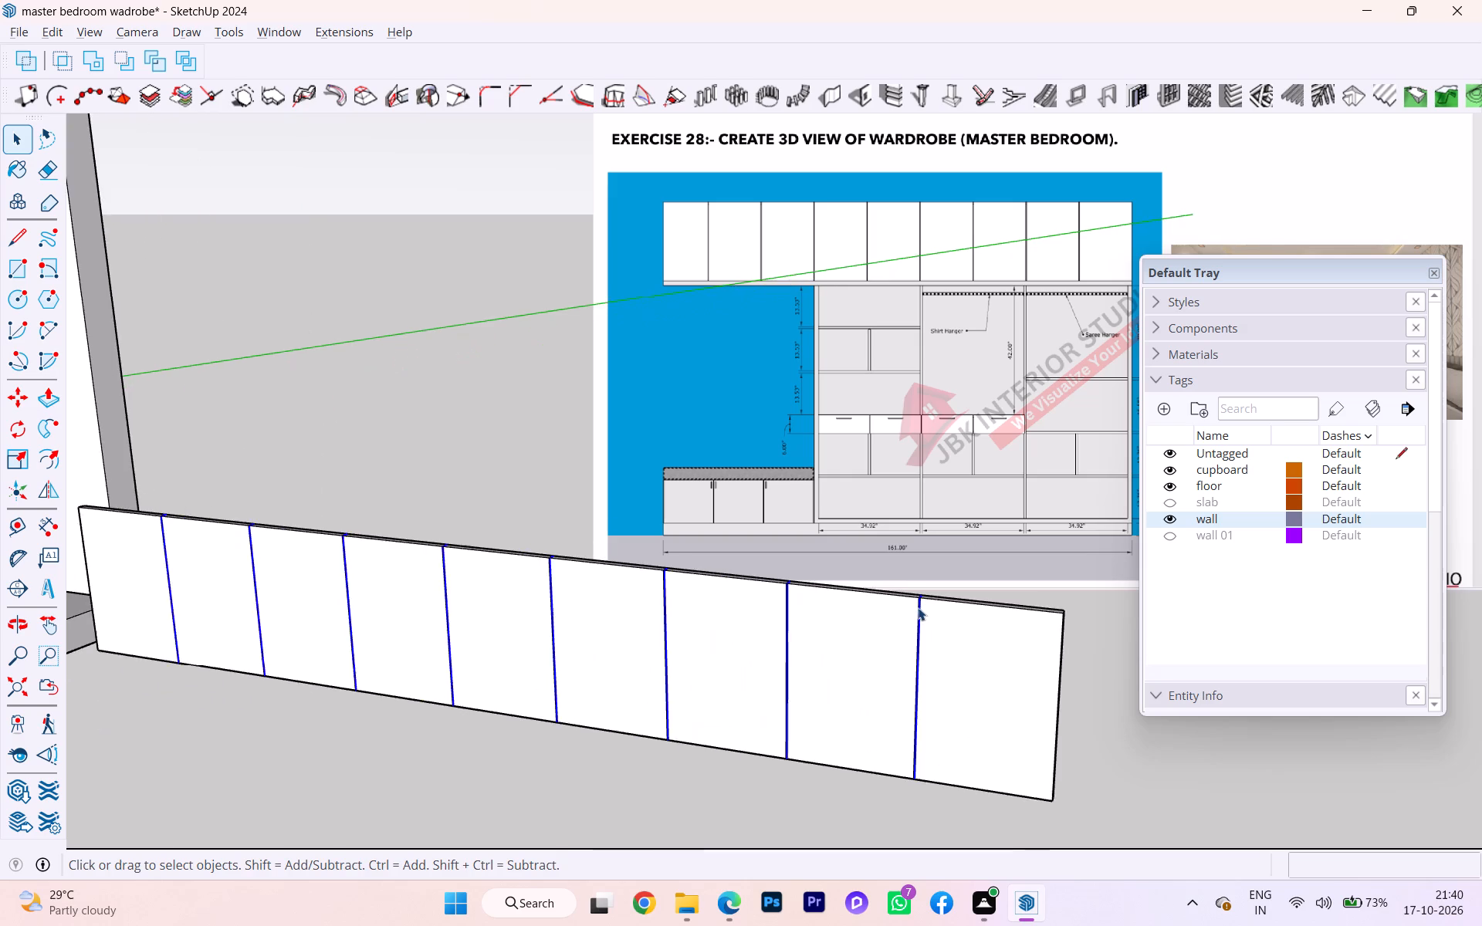
middle_click_drag(903, 620, 827, 674)
scroll(895, 624, "down", 2)
scroll(866, 654, "up", 16)
scroll(887, 627, "down", 1)
scroll(887, 627, "up", 1)
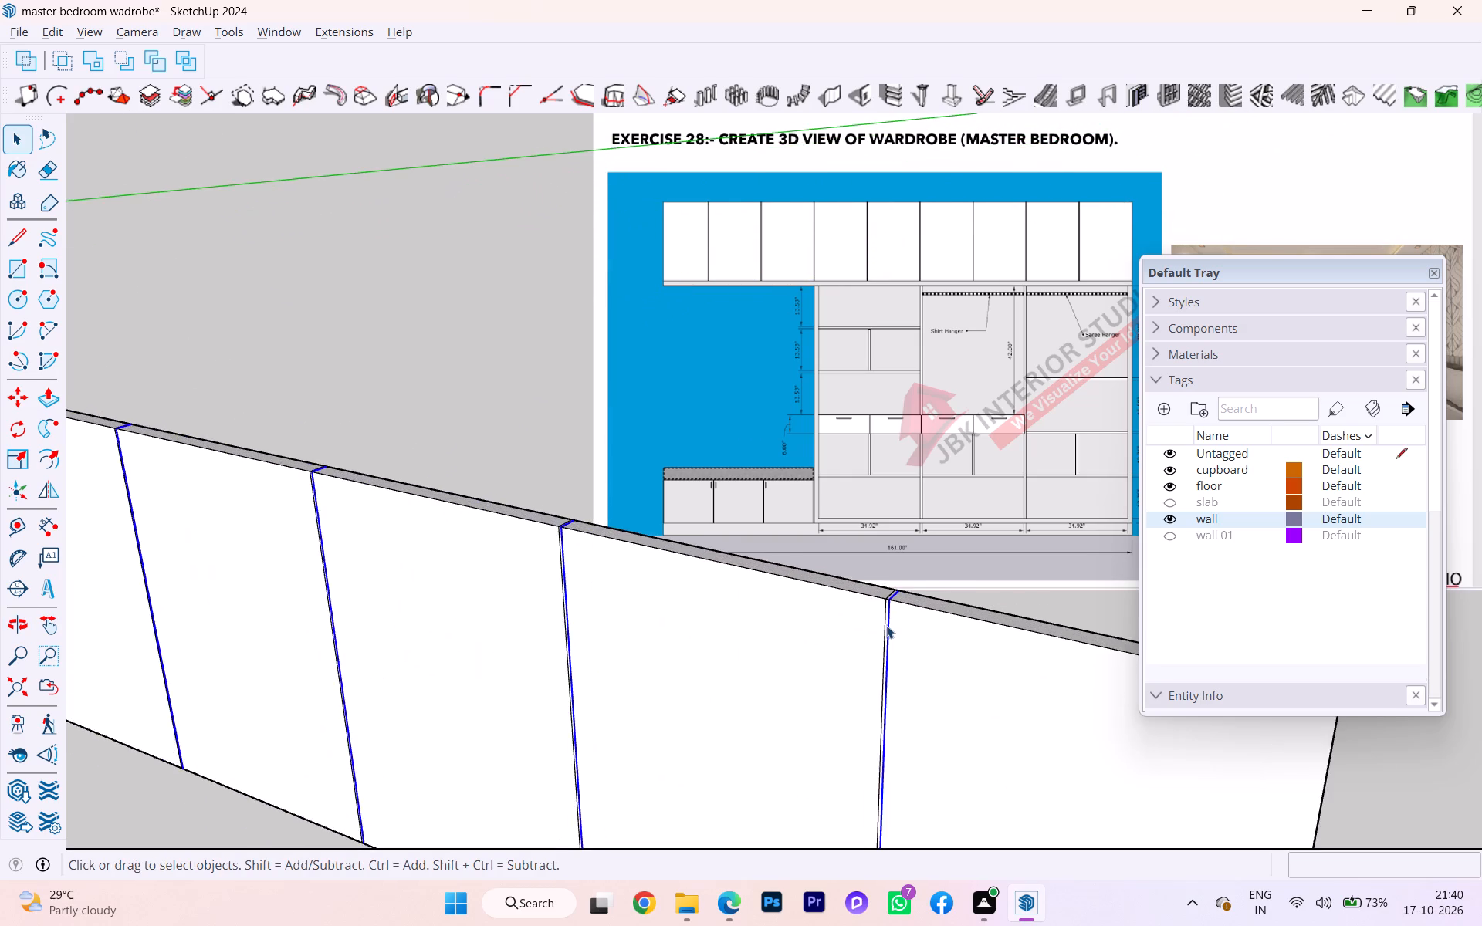
scroll(886, 625, "up", 3)
scroll(890, 613, "down", 3)
scroll(890, 613, "up", 3)
scroll(890, 613, "down", 1)
middle_click_drag(890, 613, 965, 625)
scroll(928, 598, "up", 6)
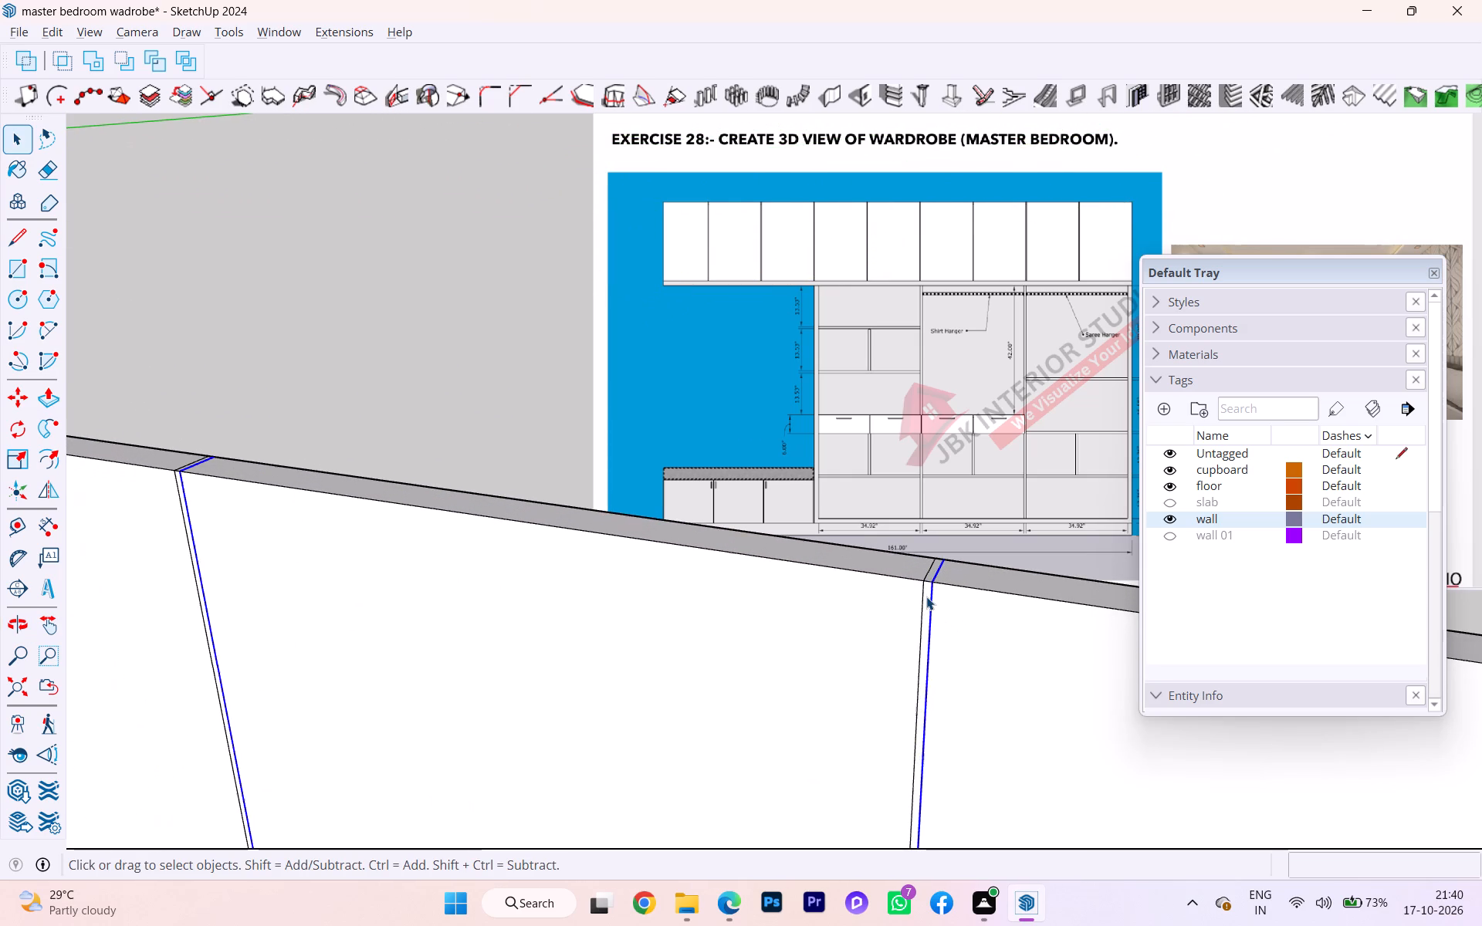
left_click(926, 596)
left_click(929, 598)
scroll(929, 598, "up", 2)
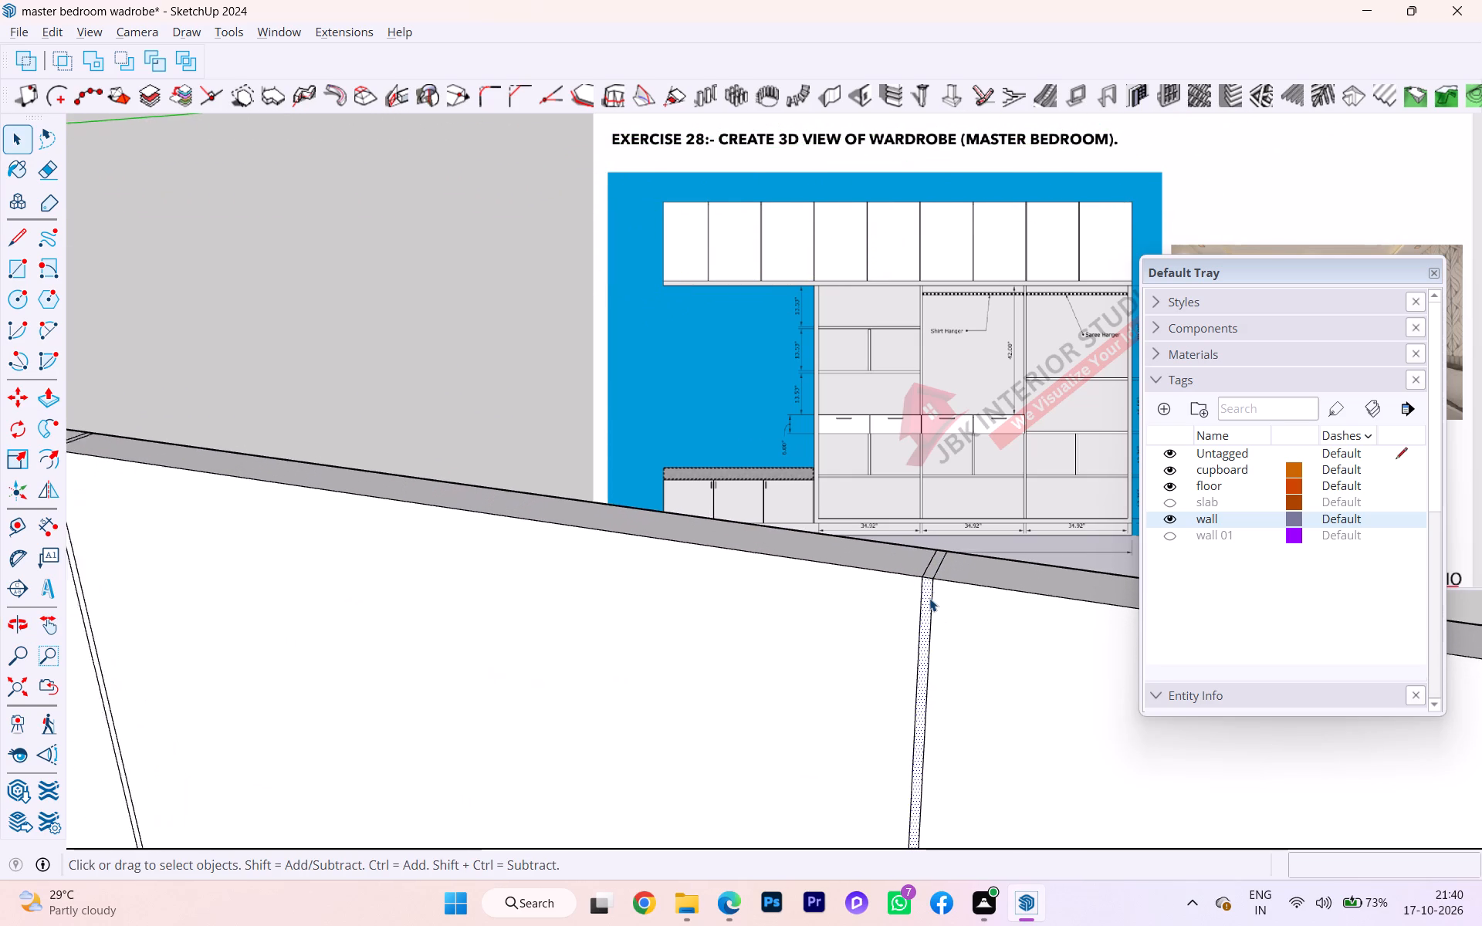
scroll(929, 598, "up", 1)
key("p")
left_click(929, 598)
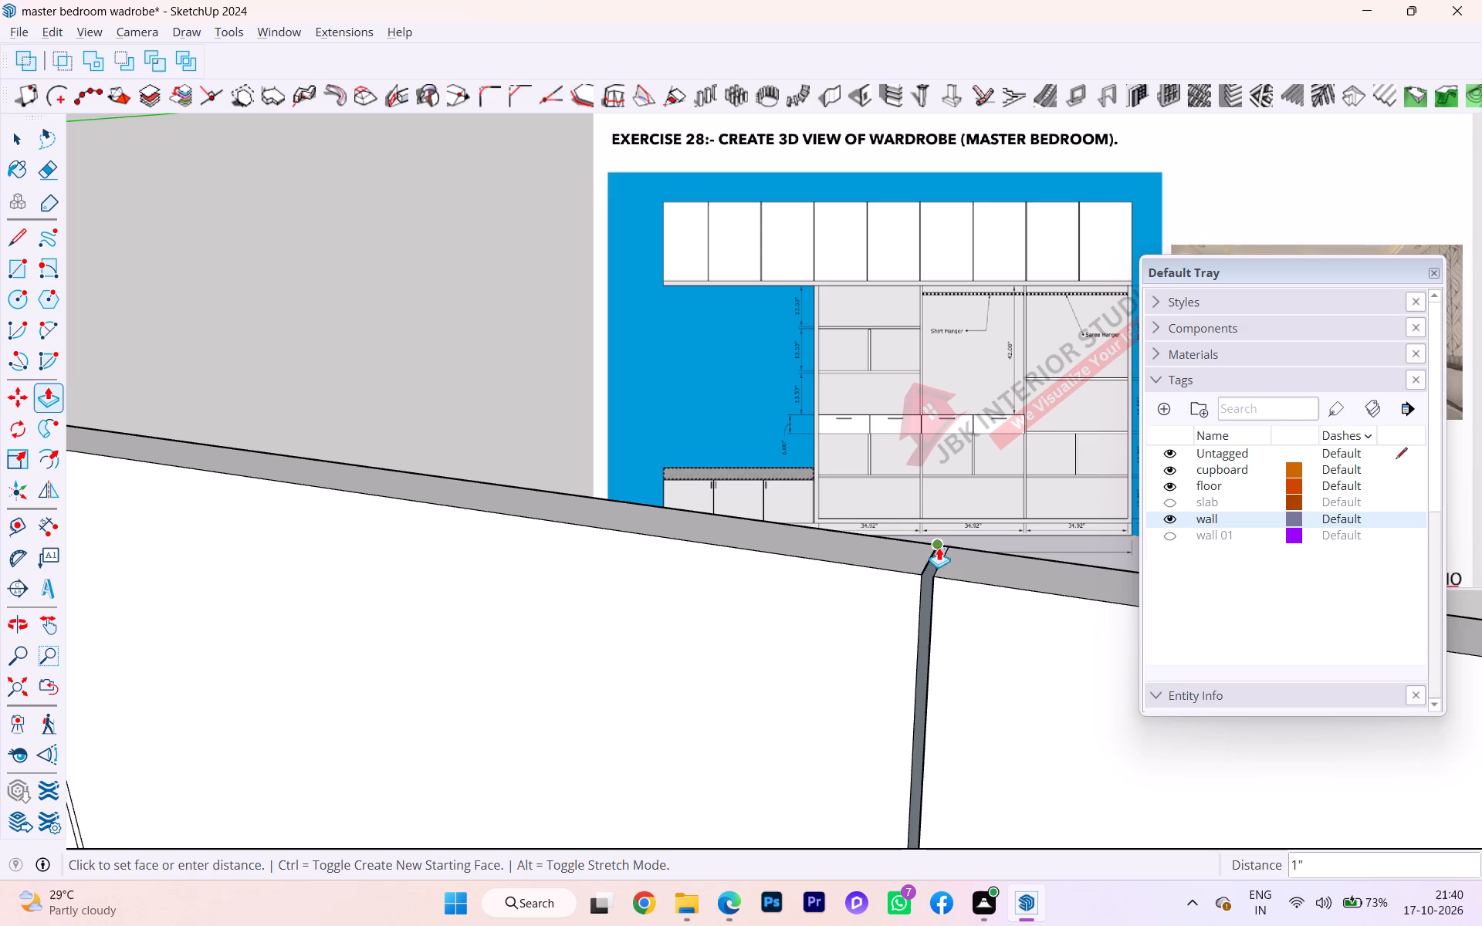
left_click(939, 544)
Push the second gap strip from the panel's right end 1" through the panel thickness.
scroll(950, 536, "down", 7)
scroll(1047, 583, "up", 5)
scroll(1047, 583, "down", 2)
scroll(601, 566, "up", 2)
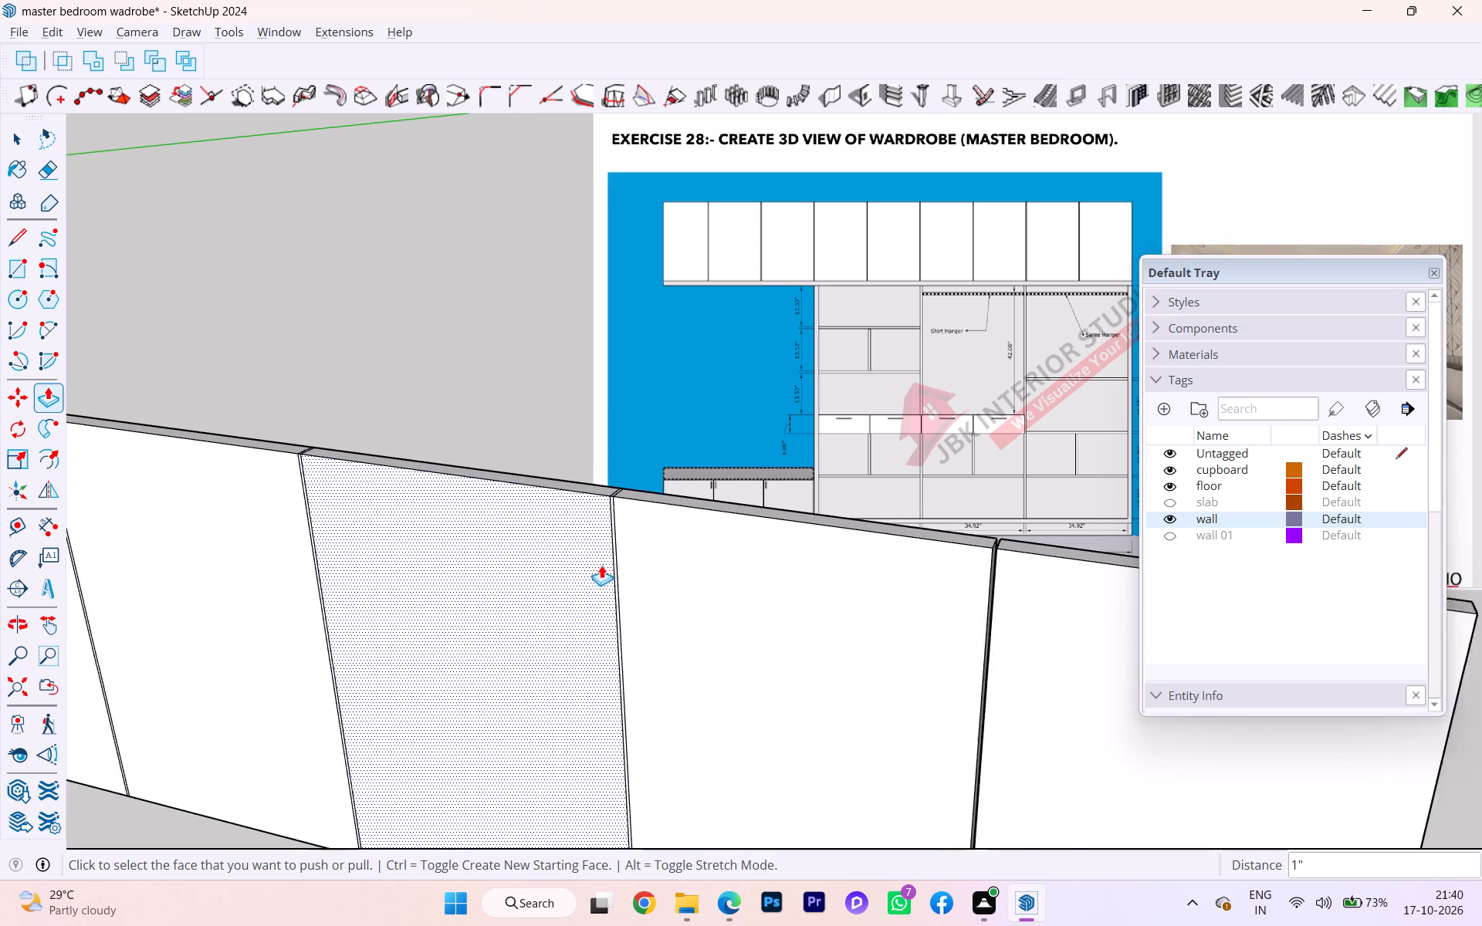
scroll(601, 565, "up", 10)
scroll(612, 526, "down", 3)
scroll(614, 526, "up", 1)
left_click(621, 506)
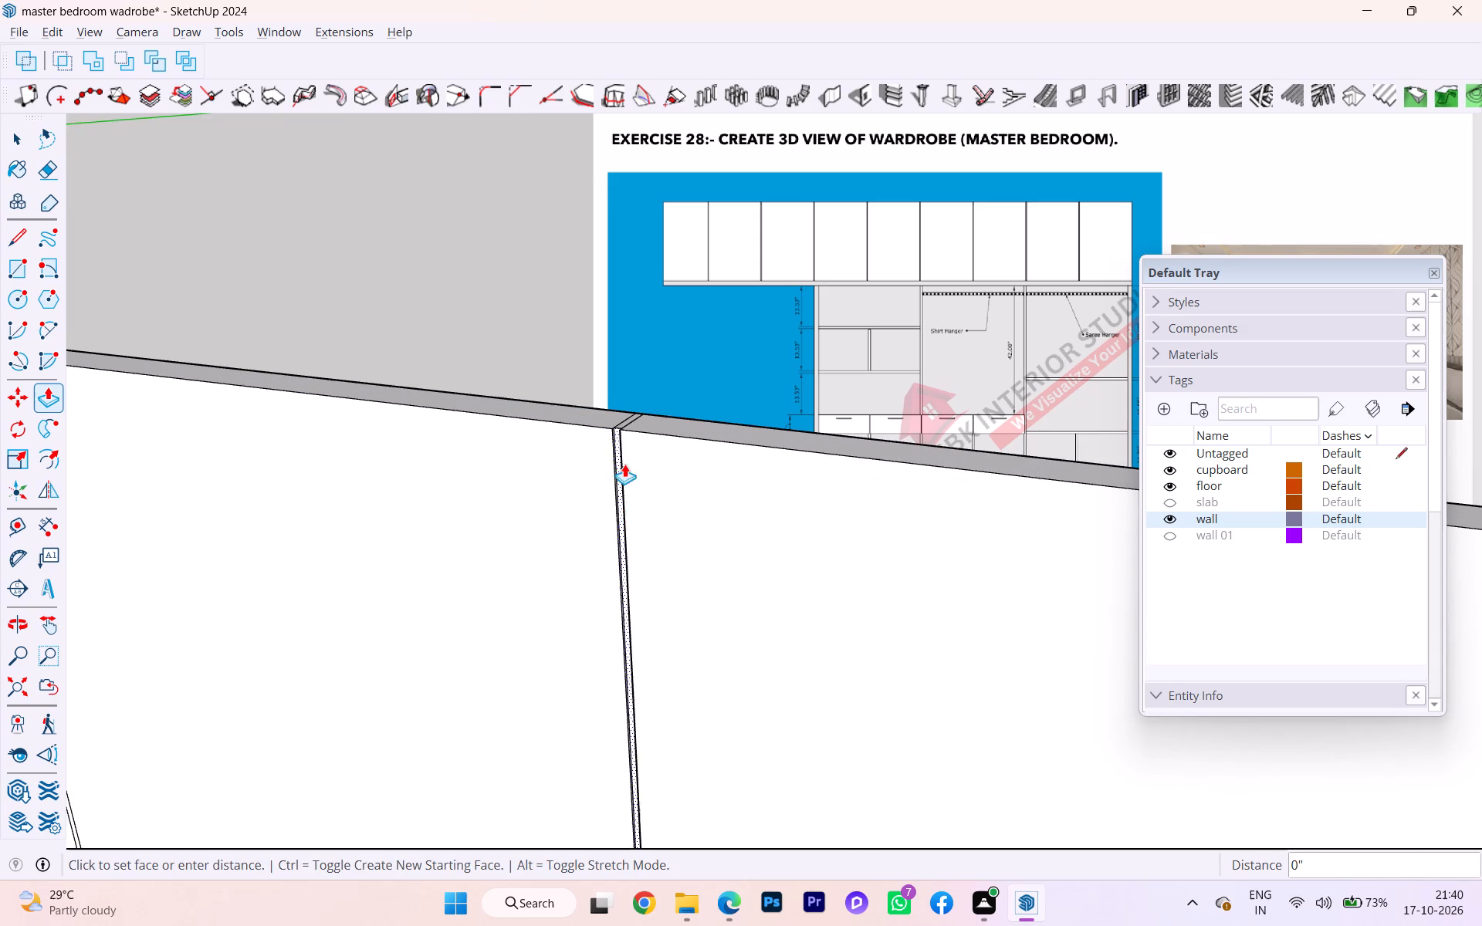
left_click(635, 403)
Push the third gap strip from the panel's right end 1" through the panel thickness.
scroll(709, 461, "down", 6)
scroll(740, 553, "up", 1)
scroll(740, 553, "down", 1)
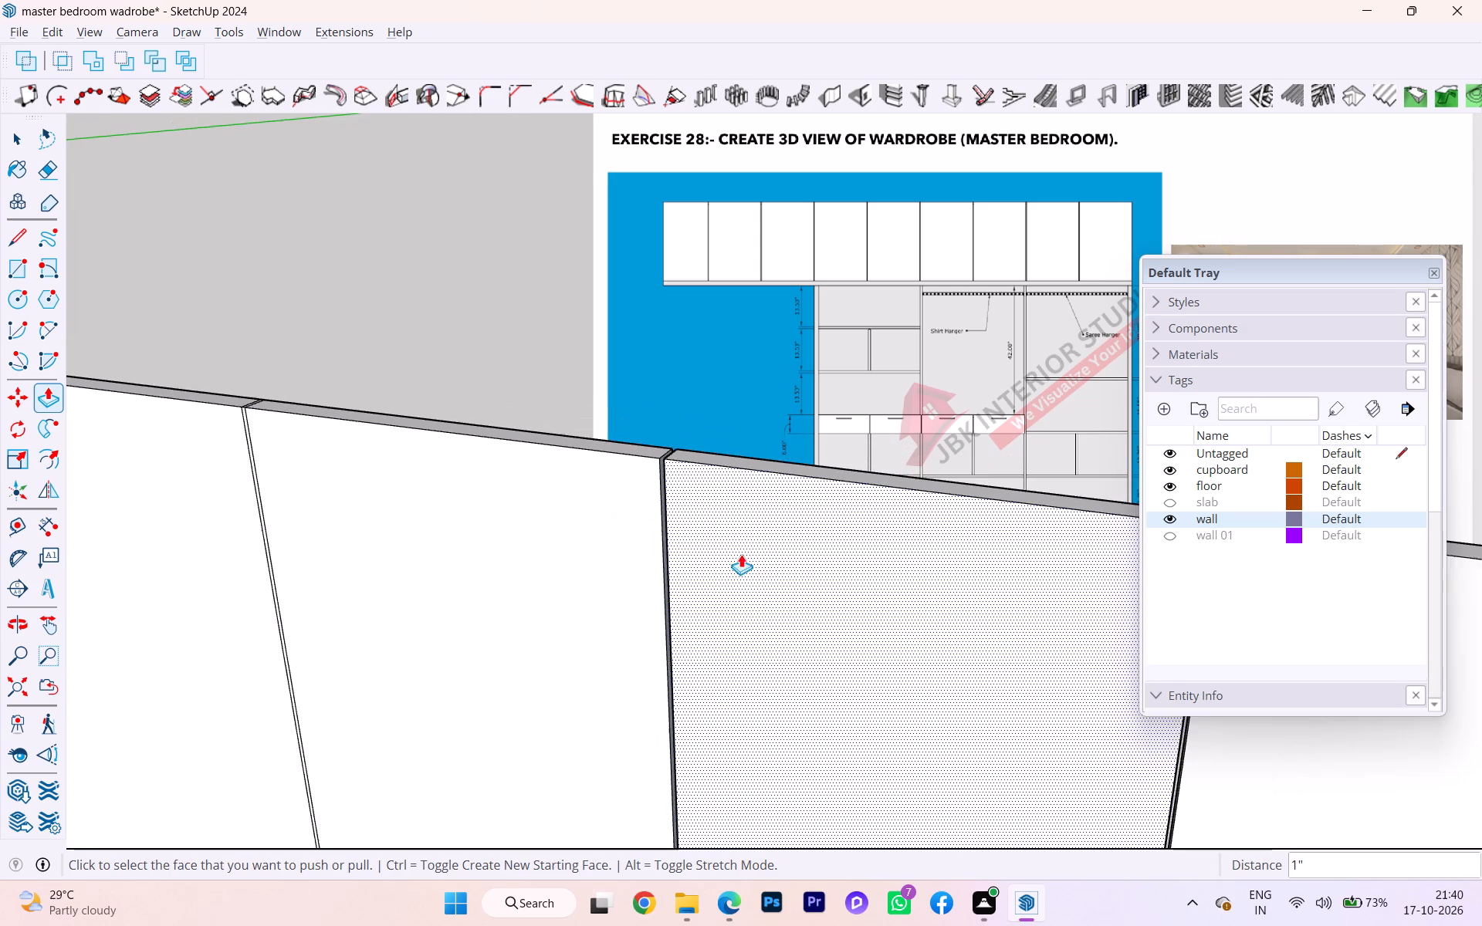
scroll(741, 554, "down", 3)
scroll(758, 557, "up", 2)
scroll(761, 558, "down", 1)
scroll(611, 526, "down", 3)
scroll(520, 508, "up", 1)
scroll(501, 503, "down", 2)
middle_click_drag(401, 532, 536, 544)
scroll(377, 505, "down", 1)
scroll(377, 505, "up", 3)
scroll(376, 504, "down", 1)
scroll(376, 504, "up", 9)
scroll(372, 503, "down", 5)
scroll(372, 503, "up", 4)
scroll(372, 503, "down", 2)
scroll(372, 503, "up", 3)
left_click(377, 489)
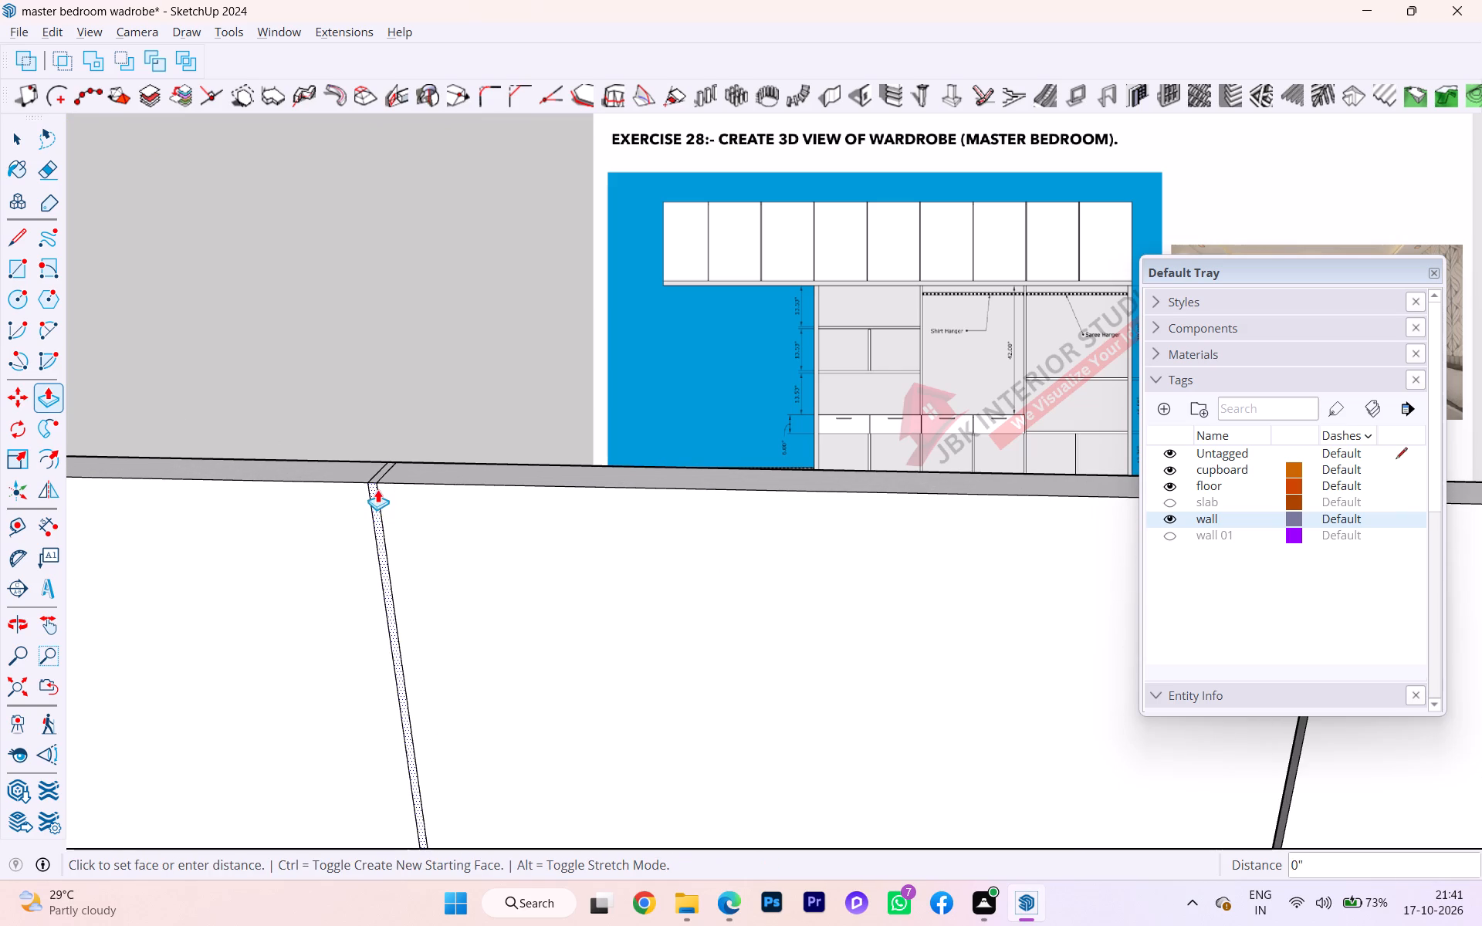
left_click(383, 447)
Push the fourth gap strip from the panel's right end 1" through the panel thickness.
scroll(425, 437, "down", 3)
scroll(443, 448, "up", 1)
scroll(445, 448, "down", 3)
scroll(553, 502, "up", 3)
scroll(553, 502, "down", 2)
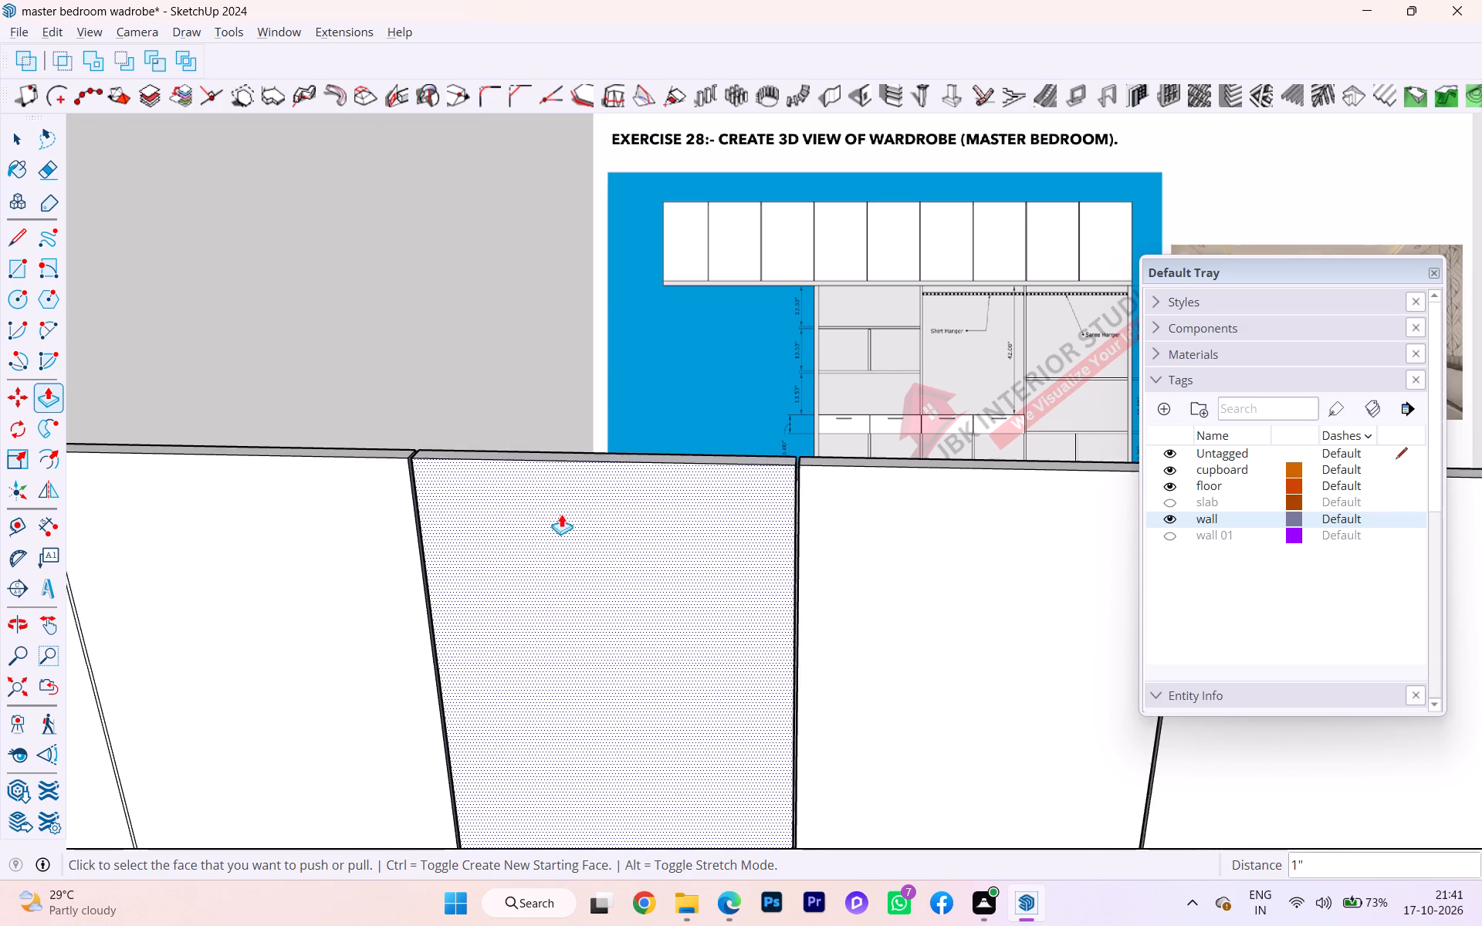
scroll(561, 514, "down", 7)
scroll(716, 567, "up", 1)
scroll(718, 568, "down", 5)
middle_click_drag(422, 539, 560, 549)
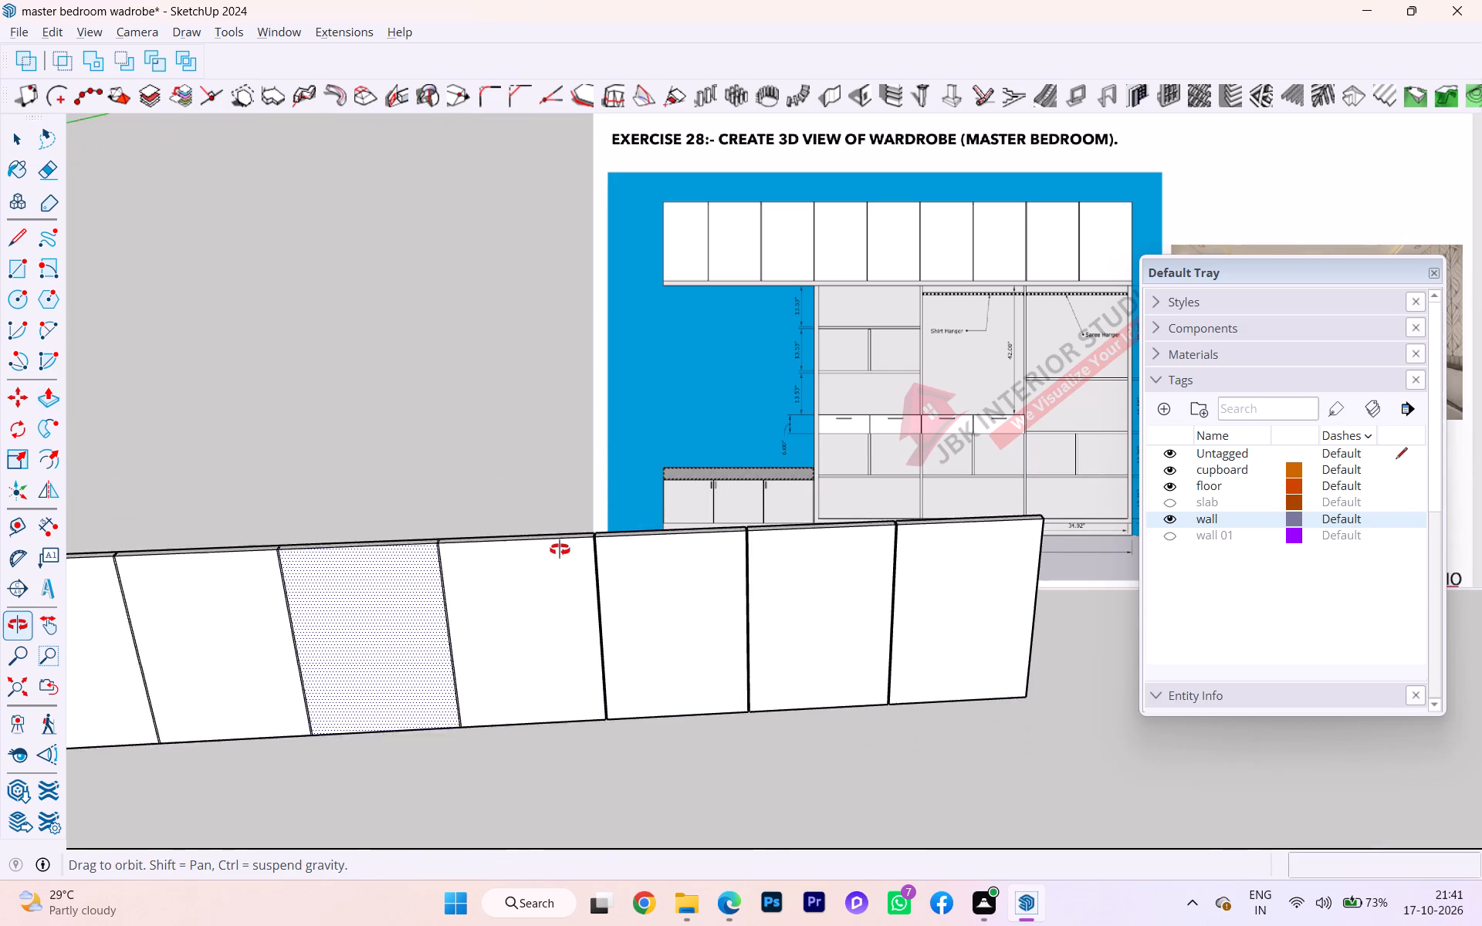
middle_click_drag(560, 549, 596, 552)
scroll(460, 597, "down", 1)
scroll(458, 596, "up", 5)
scroll(456, 593, "down", 2)
scroll(456, 593, "up", 4)
scroll(457, 593, "down", 1)
scroll(457, 592, "up", 3)
scroll(455, 575, "down", 7)
scroll(454, 573, "up", 3)
scroll(448, 566, "down", 5)
scroll(448, 566, "up", 7)
scroll(448, 566, "down", 3)
scroll(448, 566, "up", 11)
scroll(452, 586, "down", 2)
scroll(452, 586, "up", 3)
left_click(447, 559)
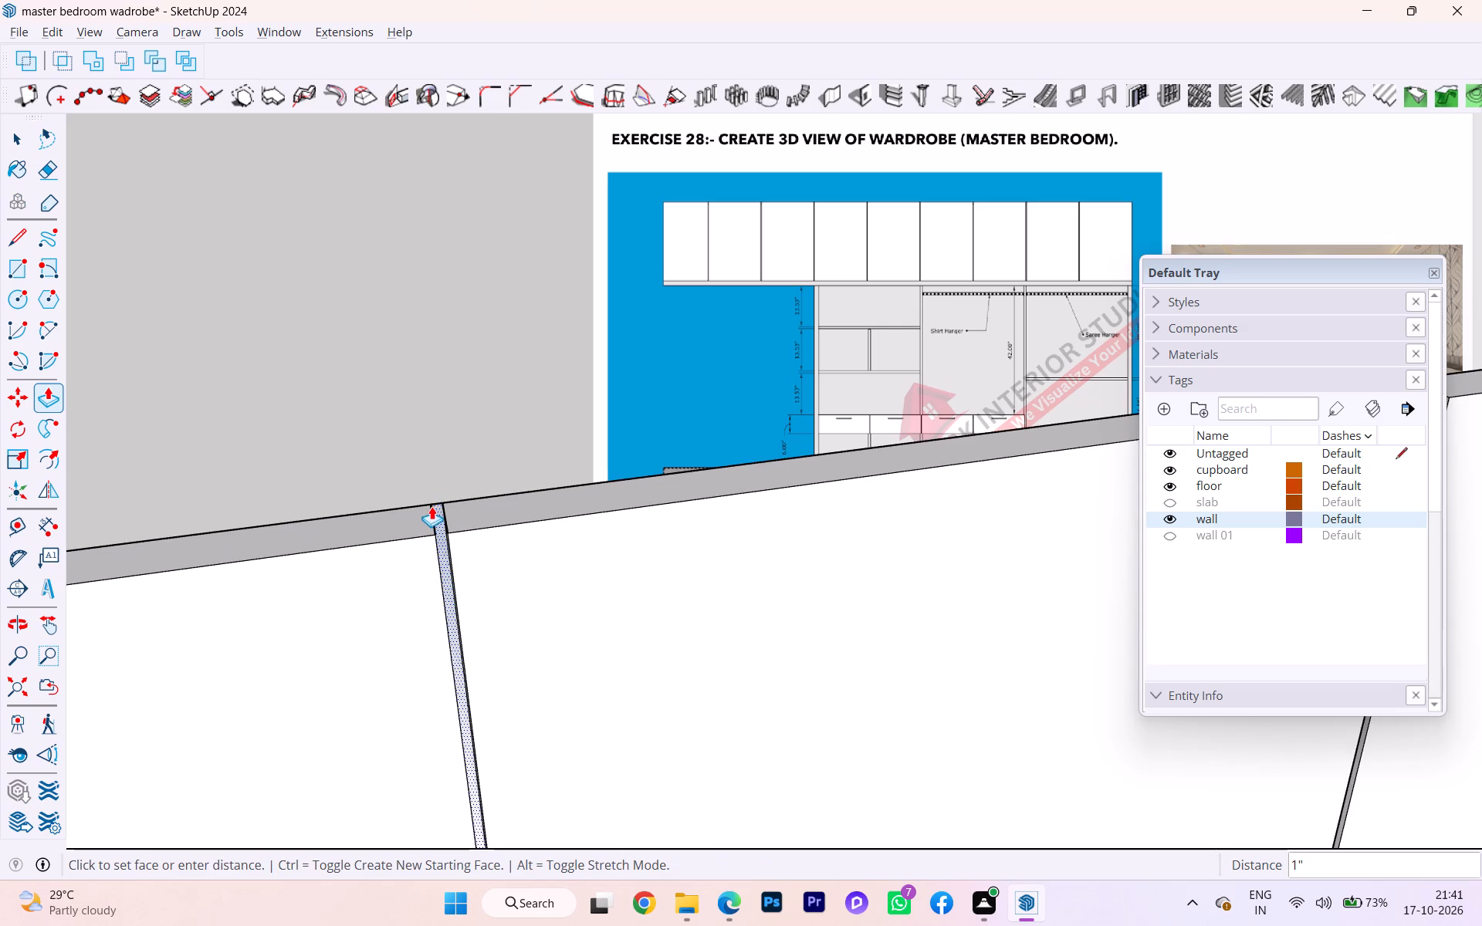
left_click(433, 500)
Push the fifth gap strip from the panel's right end 1" through the panel thickness.
scroll(484, 502, "down", 7)
scroll(772, 593, "up", 5)
scroll(773, 593, "down", 8)
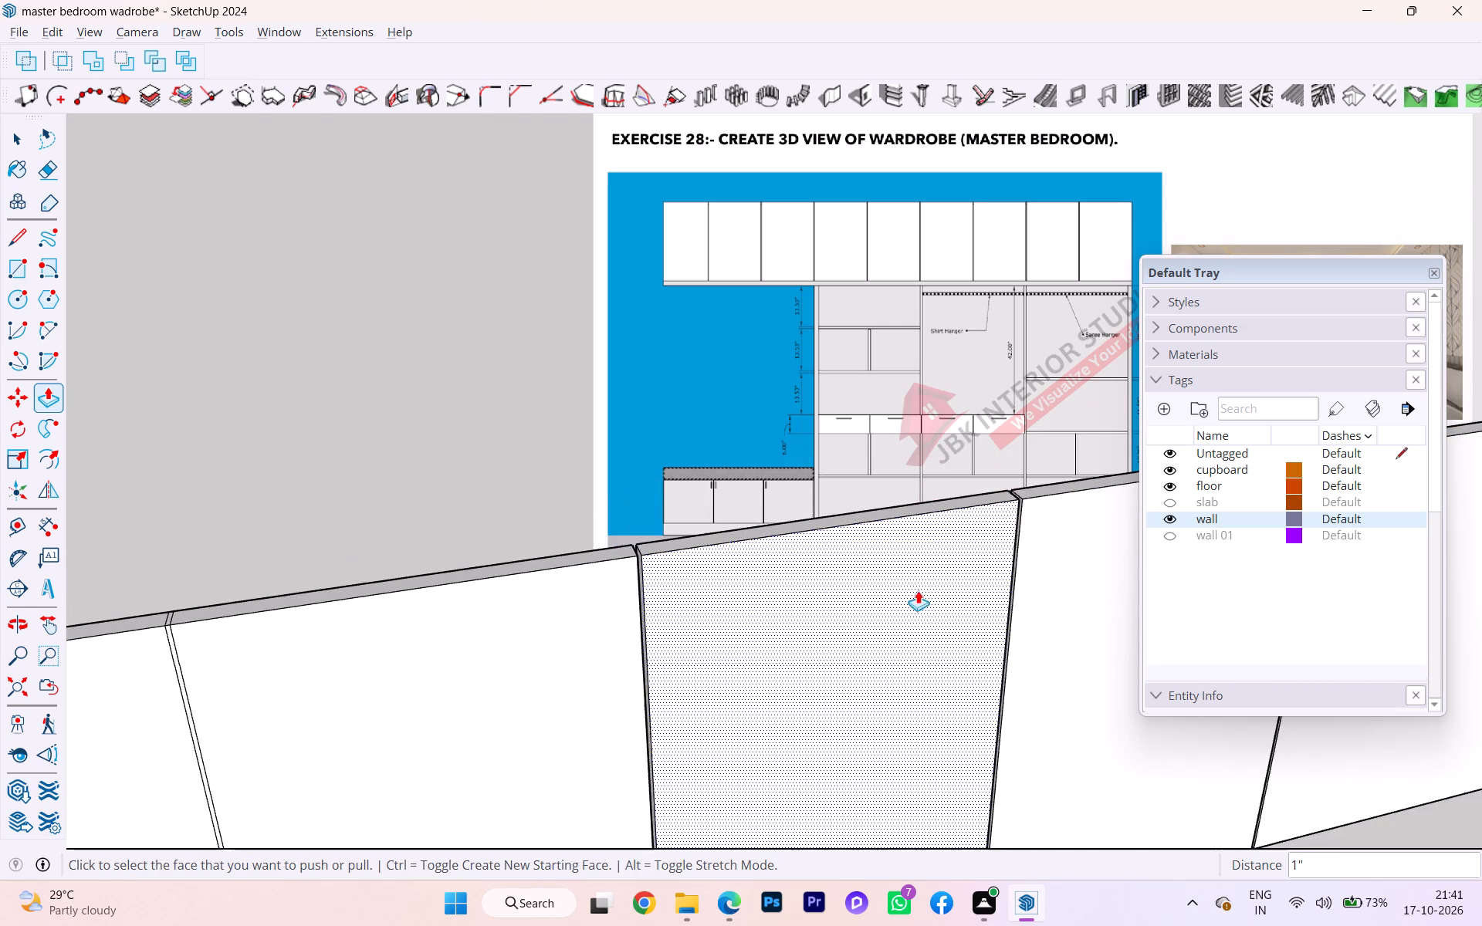
scroll(942, 578, "down", 6)
scroll(552, 608, "up", 2)
scroll(549, 609, "down", 2)
scroll(549, 609, "up", 2)
scroll(533, 605, "down", 3)
scroll(533, 604, "up", 1)
scroll(533, 604, "down", 1)
scroll(533, 604, "up", 10)
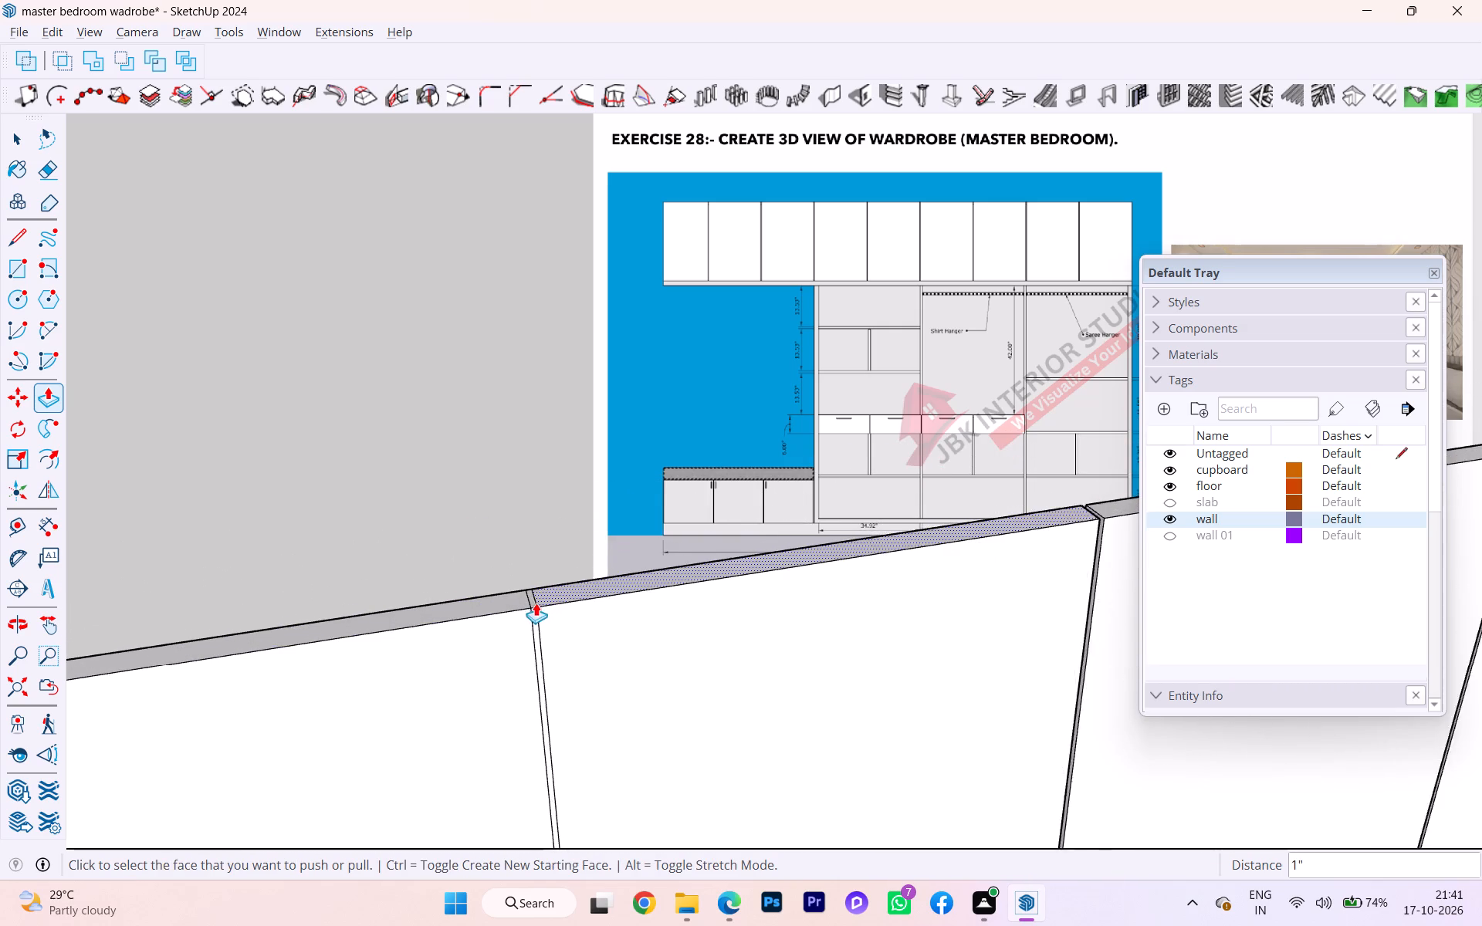
scroll(536, 603, "up", 4)
scroll(535, 603, "down", 1)
scroll(529, 613, "up", 2)
scroll(529, 614, "down", 1)
scroll(529, 614, "up", 6)
scroll(530, 614, "down", 1)
scroll(530, 614, "up", 1)
left_click(532, 614)
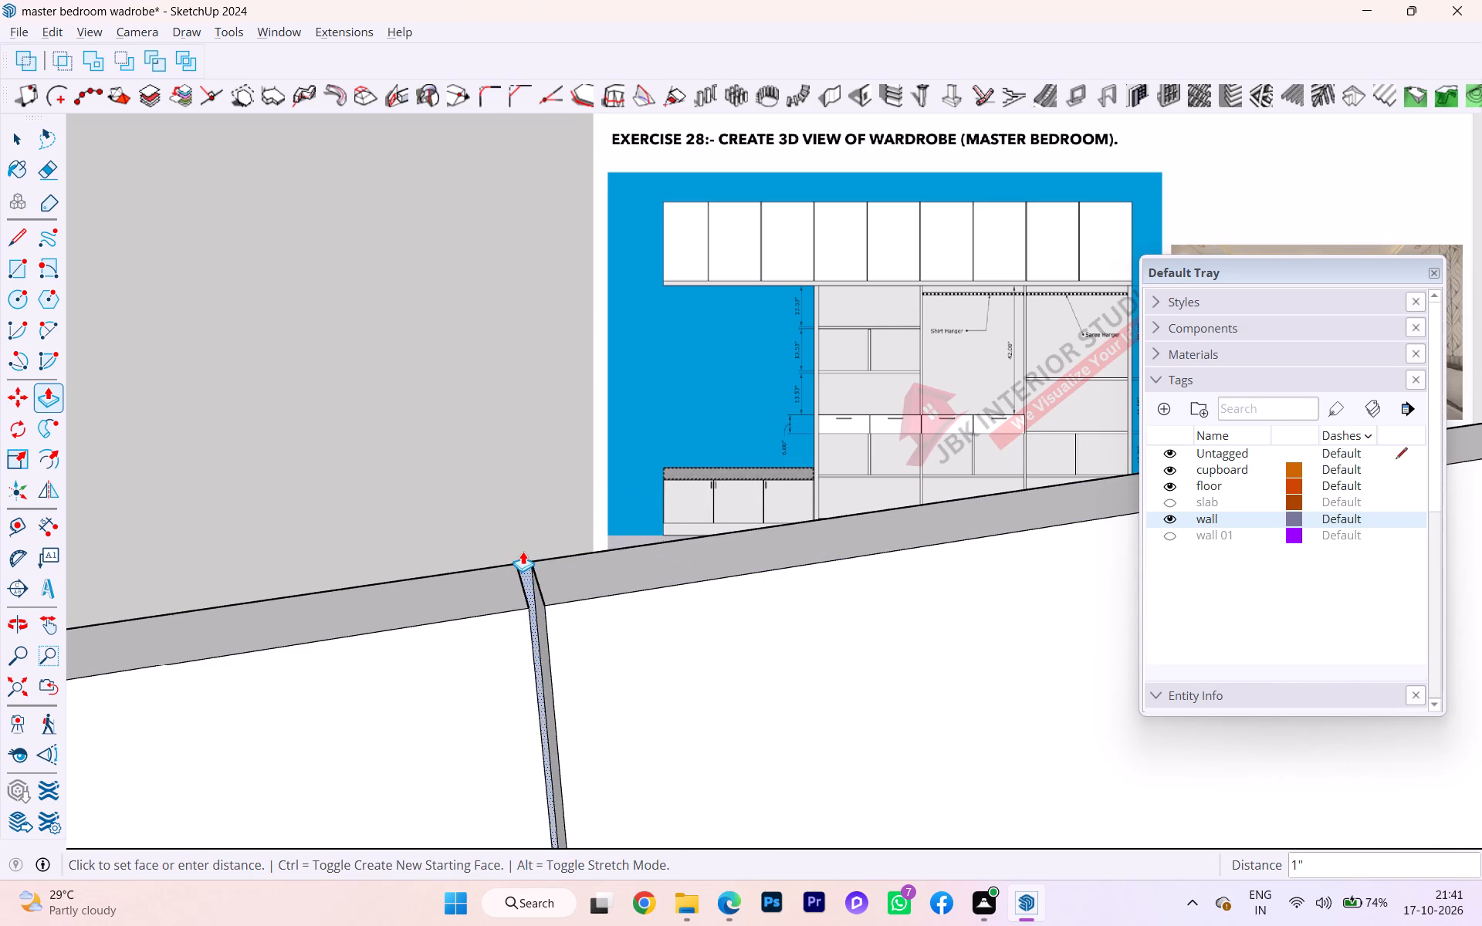
left_click(523, 551)
Push the sixth gap strip from the panel's right end 1" through the panel thickness.
scroll(529, 536, "down", 5)
scroll(661, 623, "up", 1)
scroll(662, 624, "down", 1)
scroll(666, 627, "up", 1)
scroll(669, 628, "down", 10)
scroll(742, 653, "down", 6)
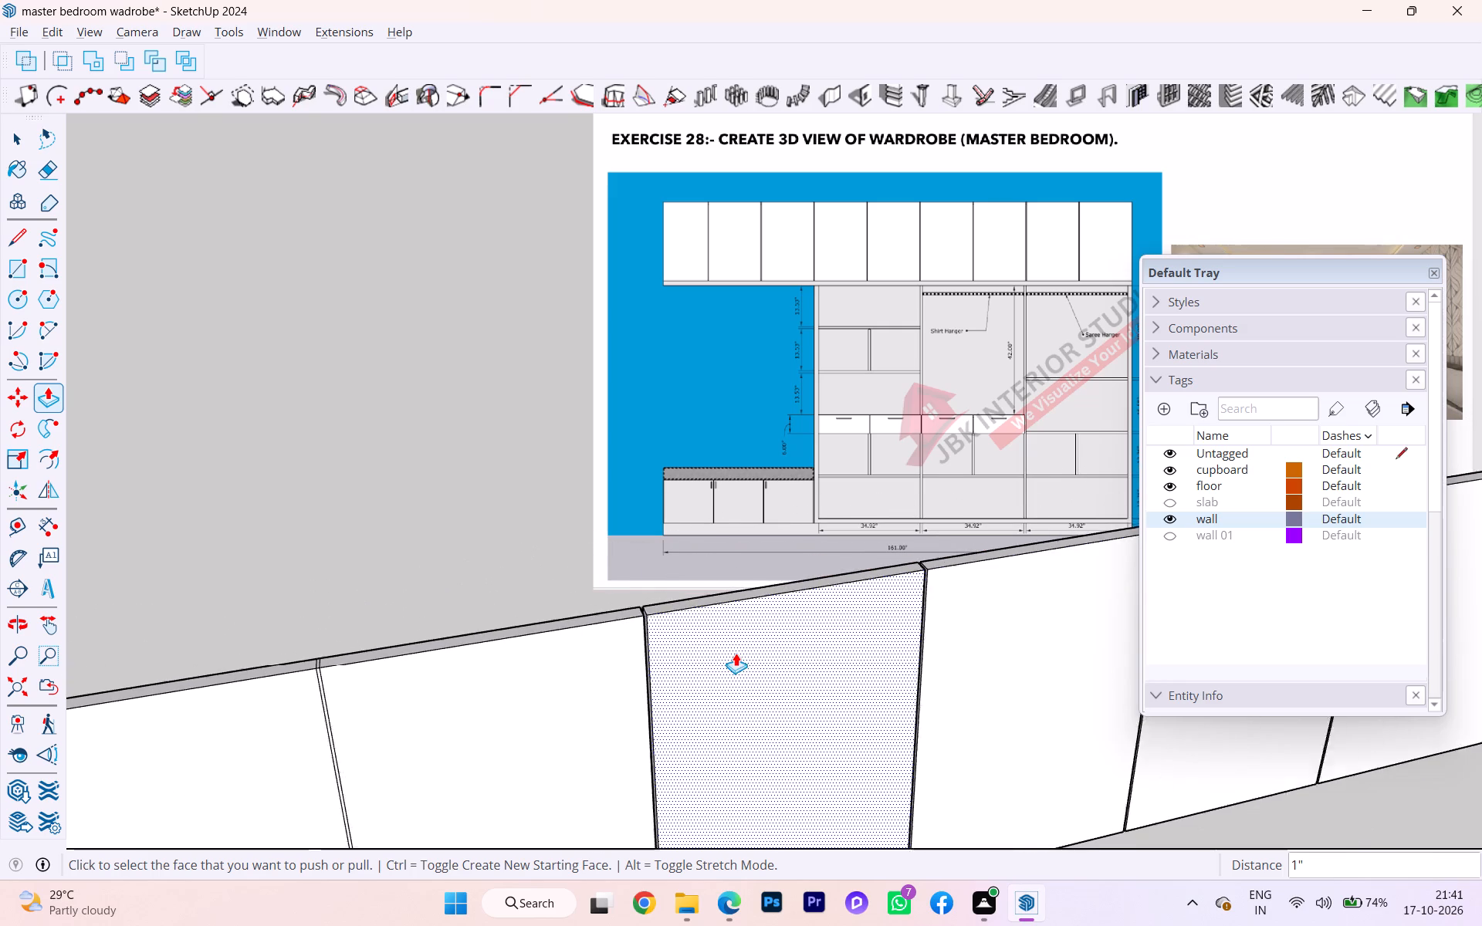
scroll(398, 655, "up", 14)
scroll(399, 673, "down", 2)
scroll(399, 673, "up", 1)
left_click(390, 689)
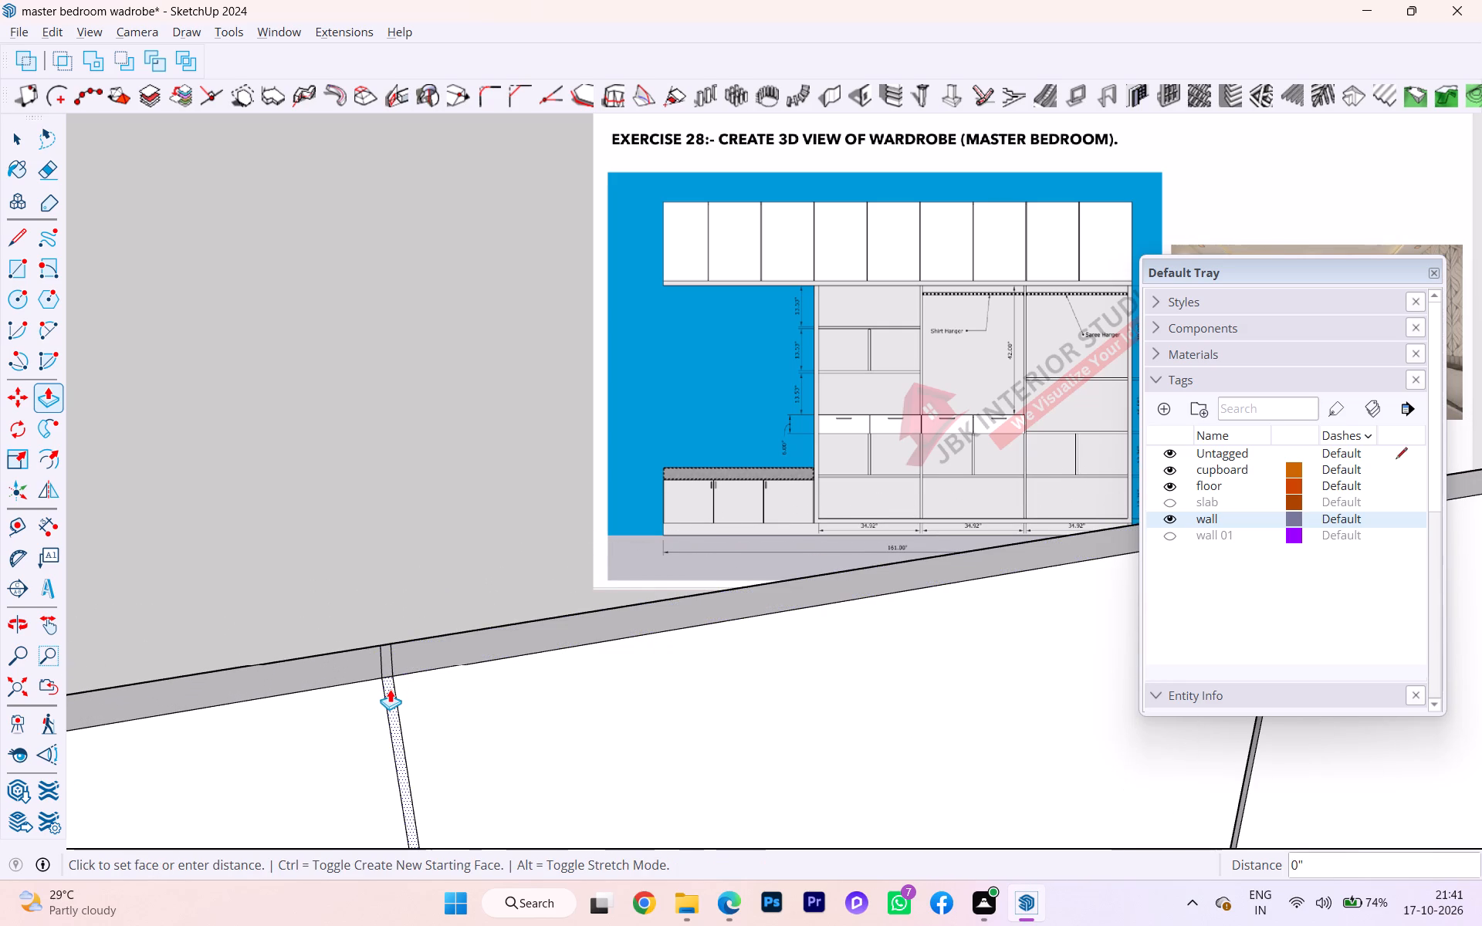
left_click(376, 641)
Push the seventh gap strip from the panel's right end 1" through the panel thickness.
scroll(432, 581, "up", 1)
scroll(435, 581, "down", 4)
scroll(438, 583, "up", 3)
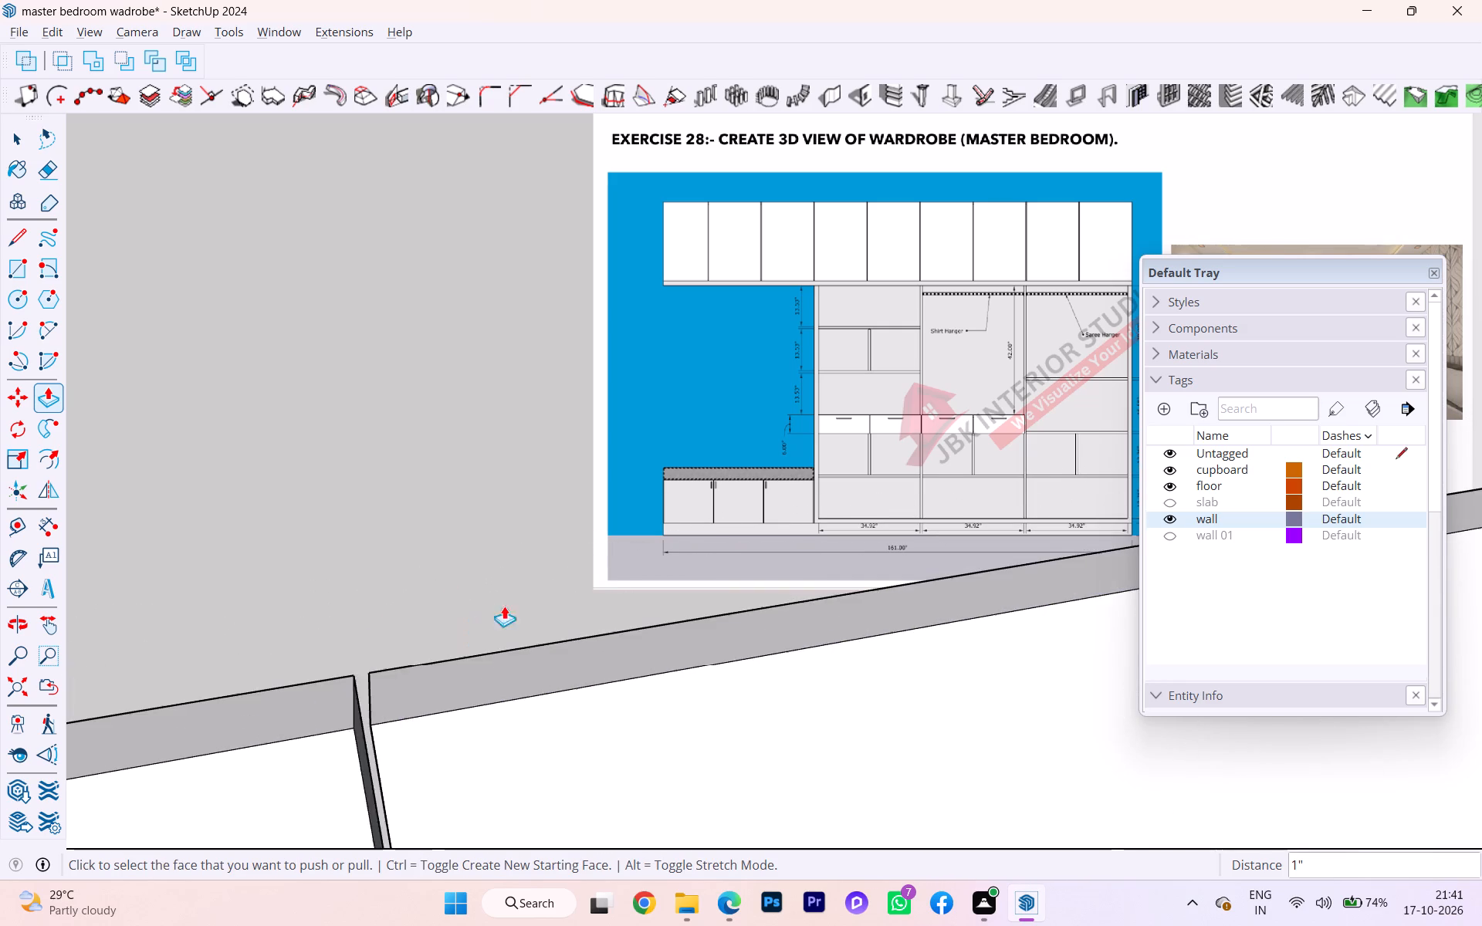
scroll(635, 630, "down", 10)
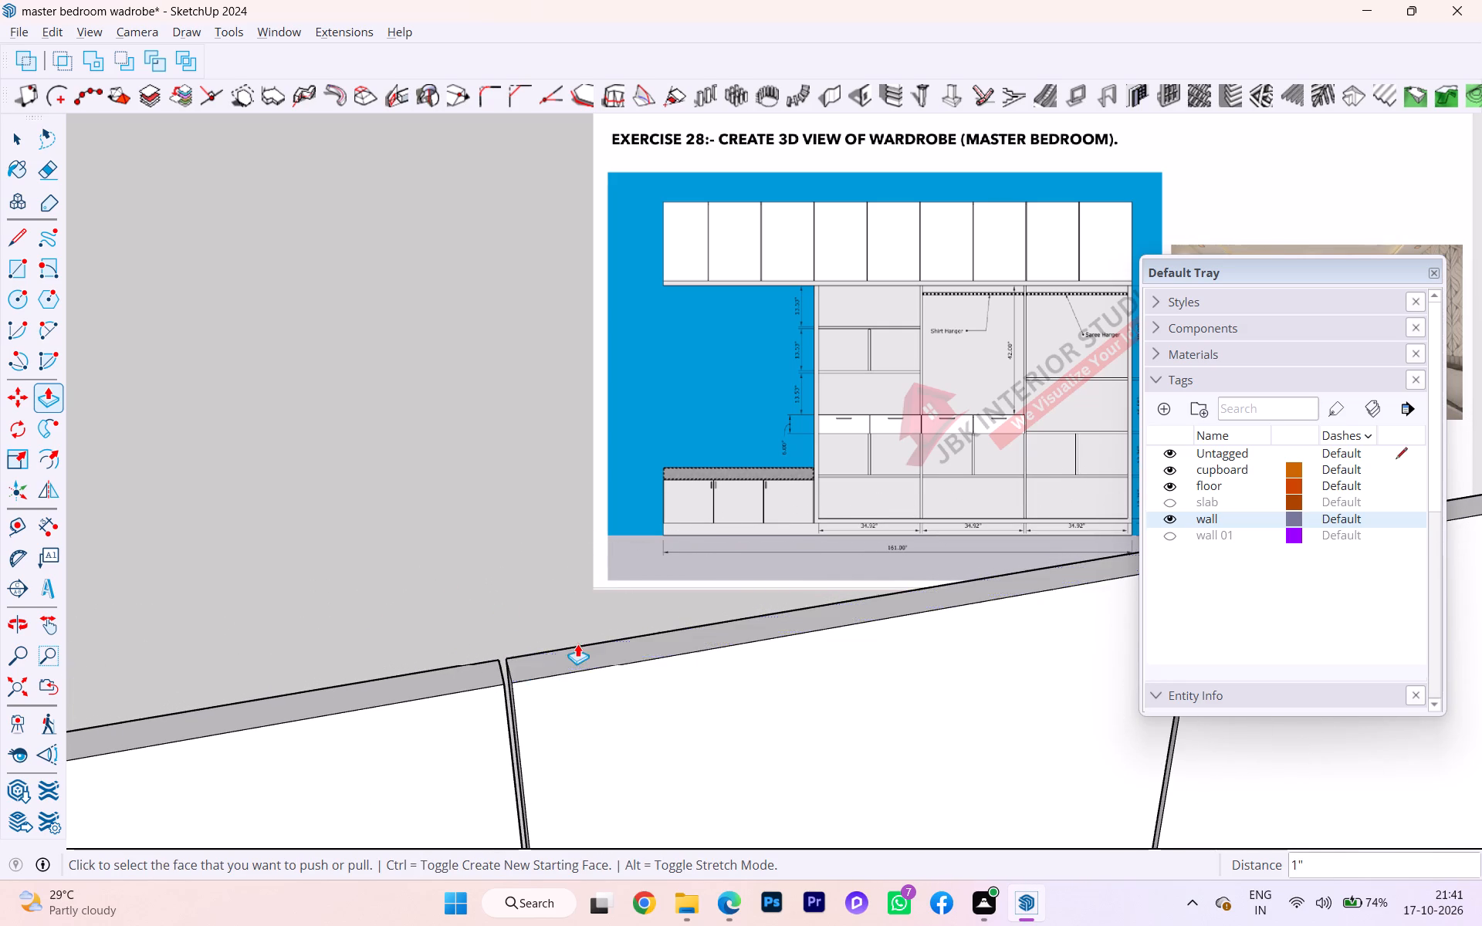
scroll(580, 644, "down", 3)
scroll(583, 644, "up", 5)
scroll(584, 644, "down", 1)
scroll(753, 629, "down", 5)
scroll(868, 616, "up", 2)
scroll(868, 616, "down", 4)
scroll(933, 631, "down", 1)
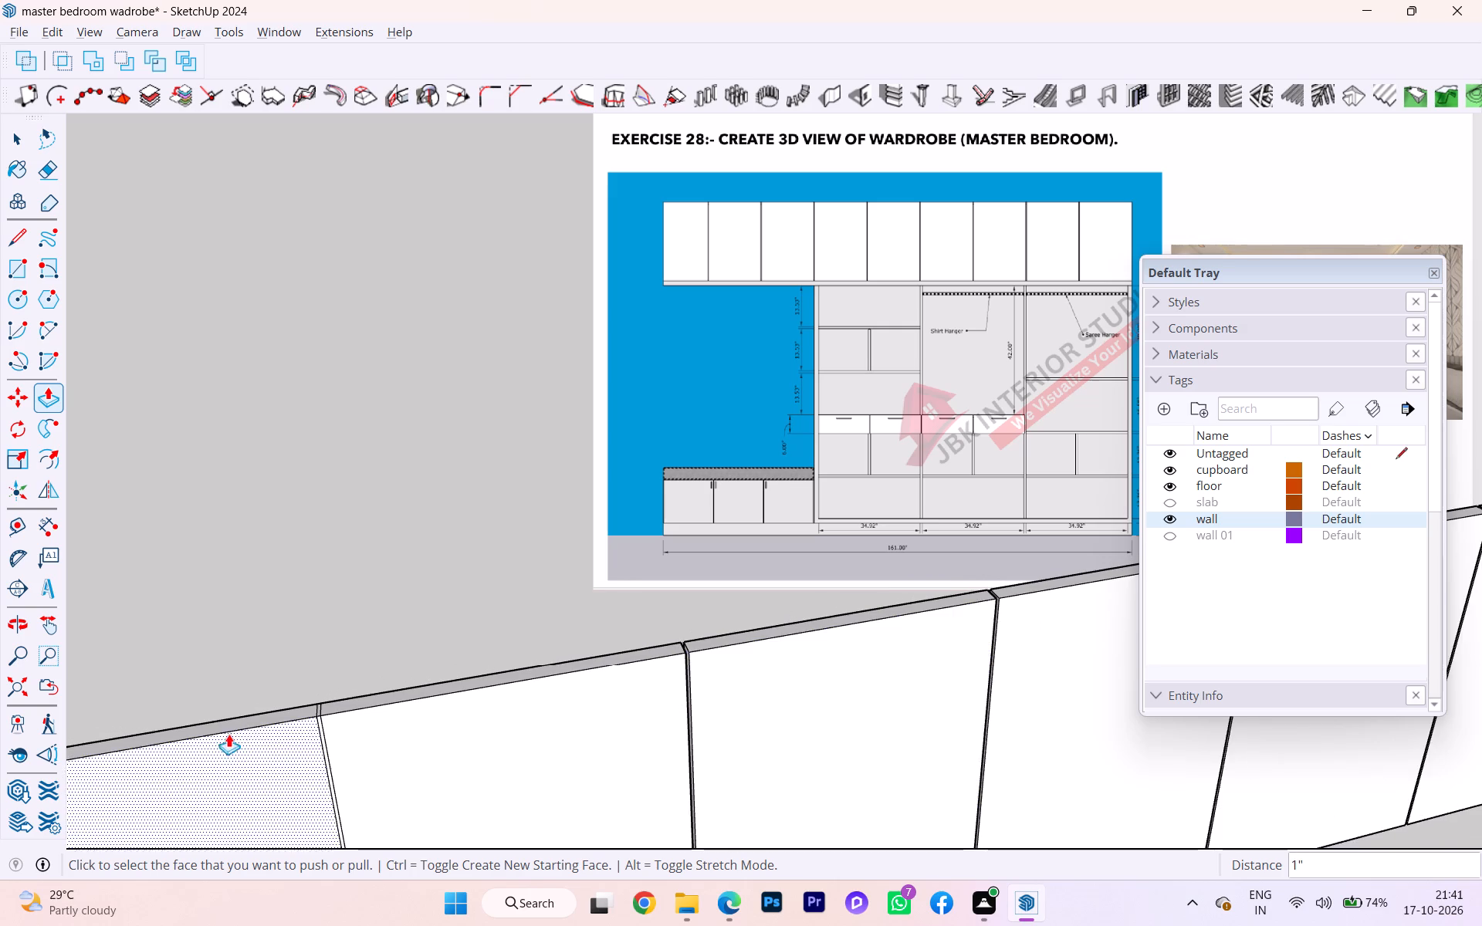
scroll(282, 711, "up", 3)
scroll(342, 715, "down", 1)
scroll(342, 715, "up", 1)
scroll(342, 715, "down", 1)
scroll(342, 715, "up", 5)
scroll(316, 726, "down", 2)
scroll(316, 726, "up", 7)
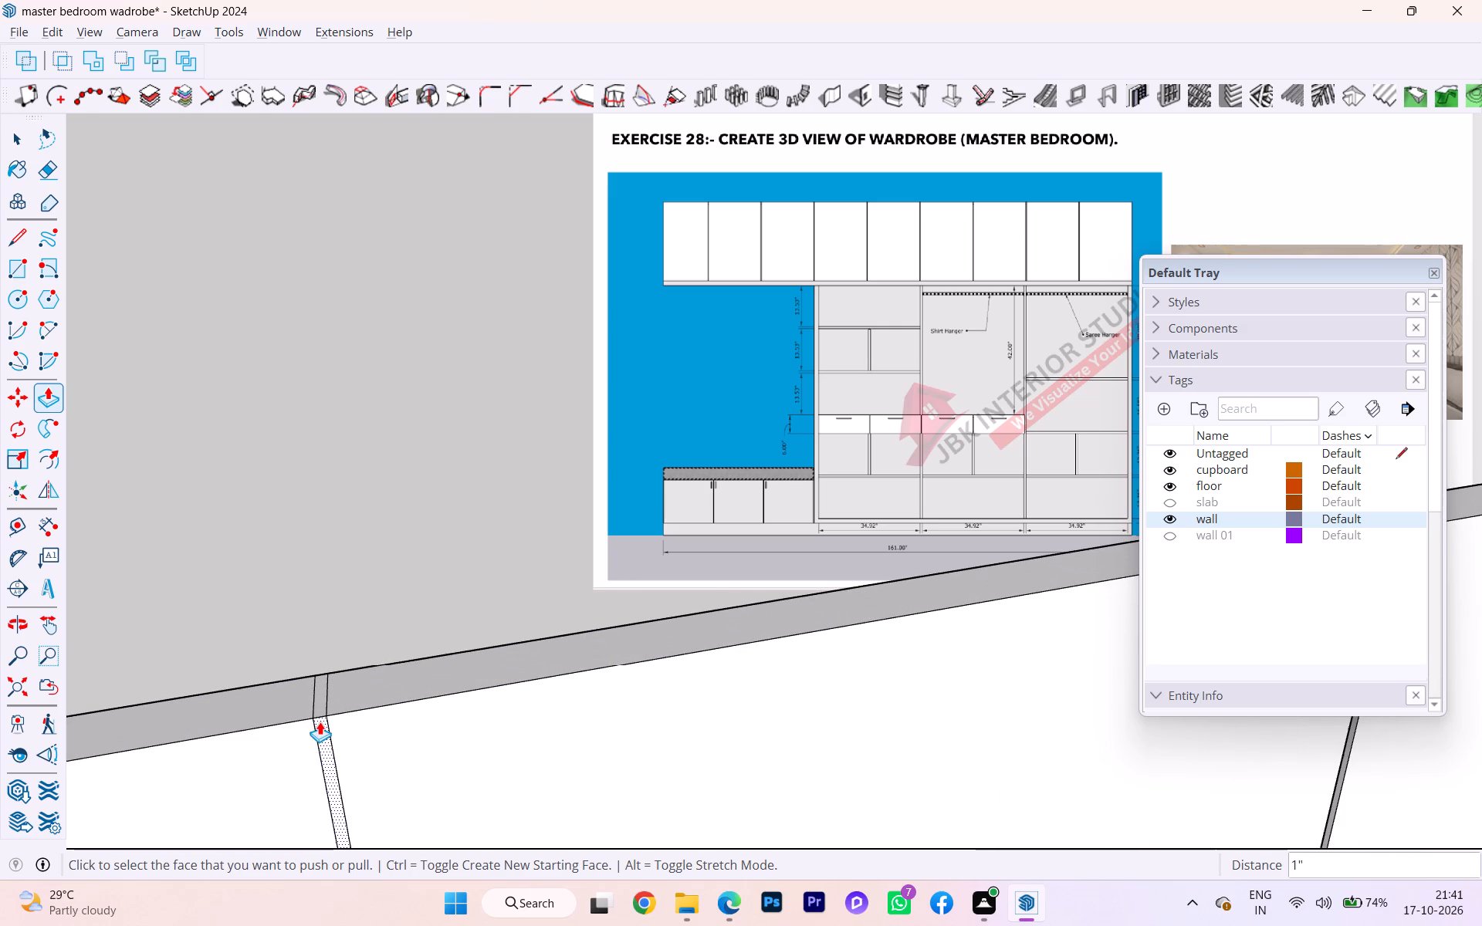
left_click(320, 720)
left_click(313, 664)
Push the eighth gap strip from the panel's right end 1" through the panel thickness.
scroll(355, 609, "down", 4)
scroll(358, 609, "up", 2)
scroll(360, 609, "down", 2)
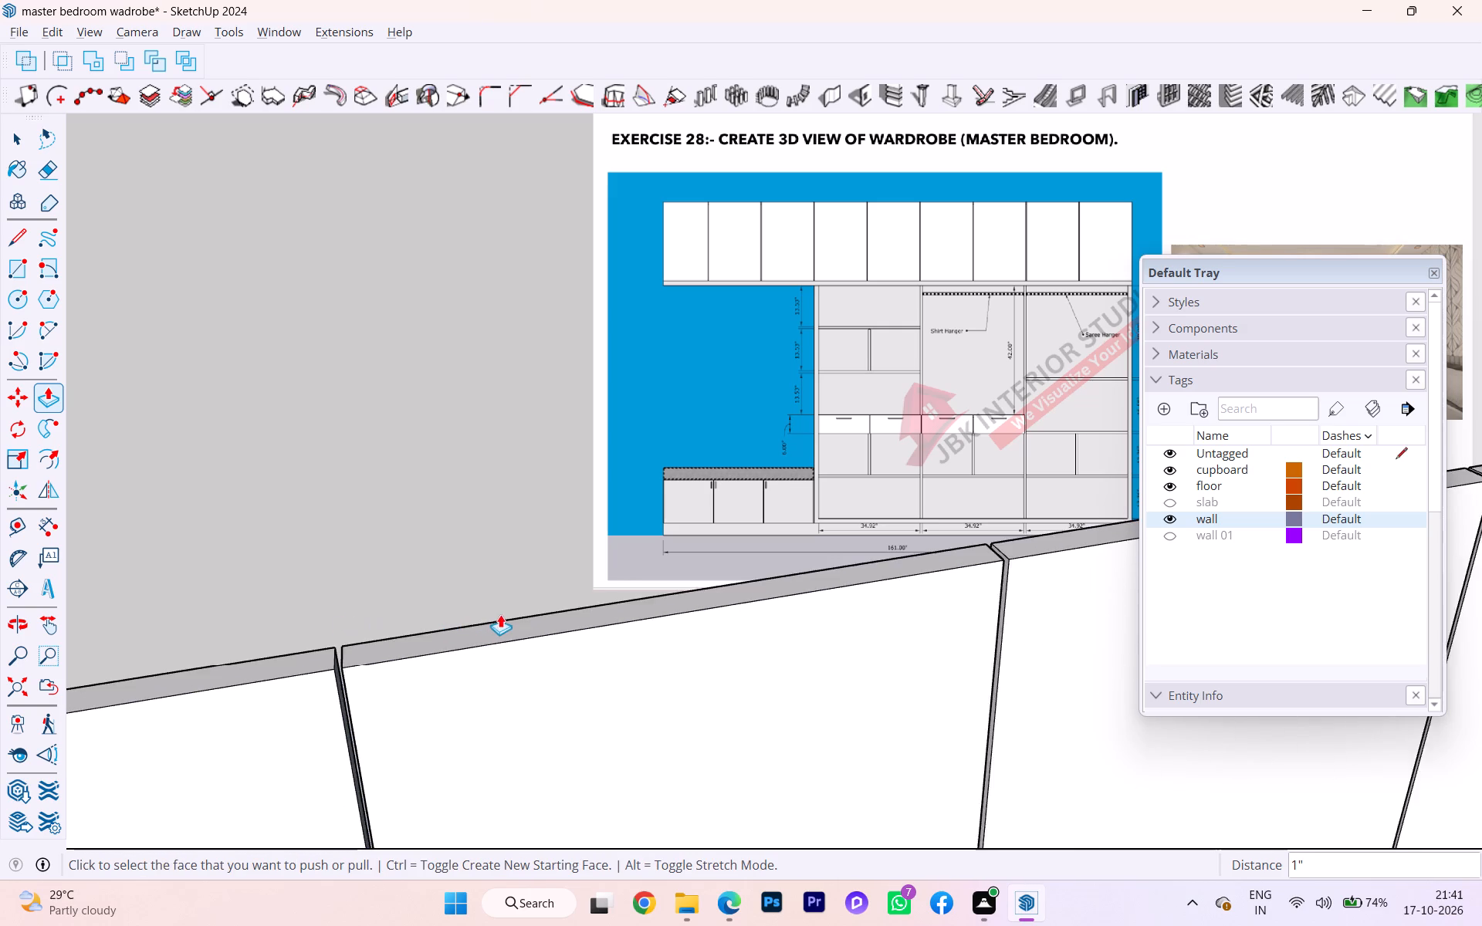
scroll(500, 614, "down", 2)
scroll(509, 624, "up", 1)
scroll(520, 632, "down", 4)
scroll(576, 660, "up", 1)
scroll(577, 661, "down", 2)
scroll(700, 664, "down", 2)
scroll(702, 665, "up", 2)
scroll(703, 667, "down", 3)
scroll(695, 556, "down", 6)
scroll(470, 648, "up", 10)
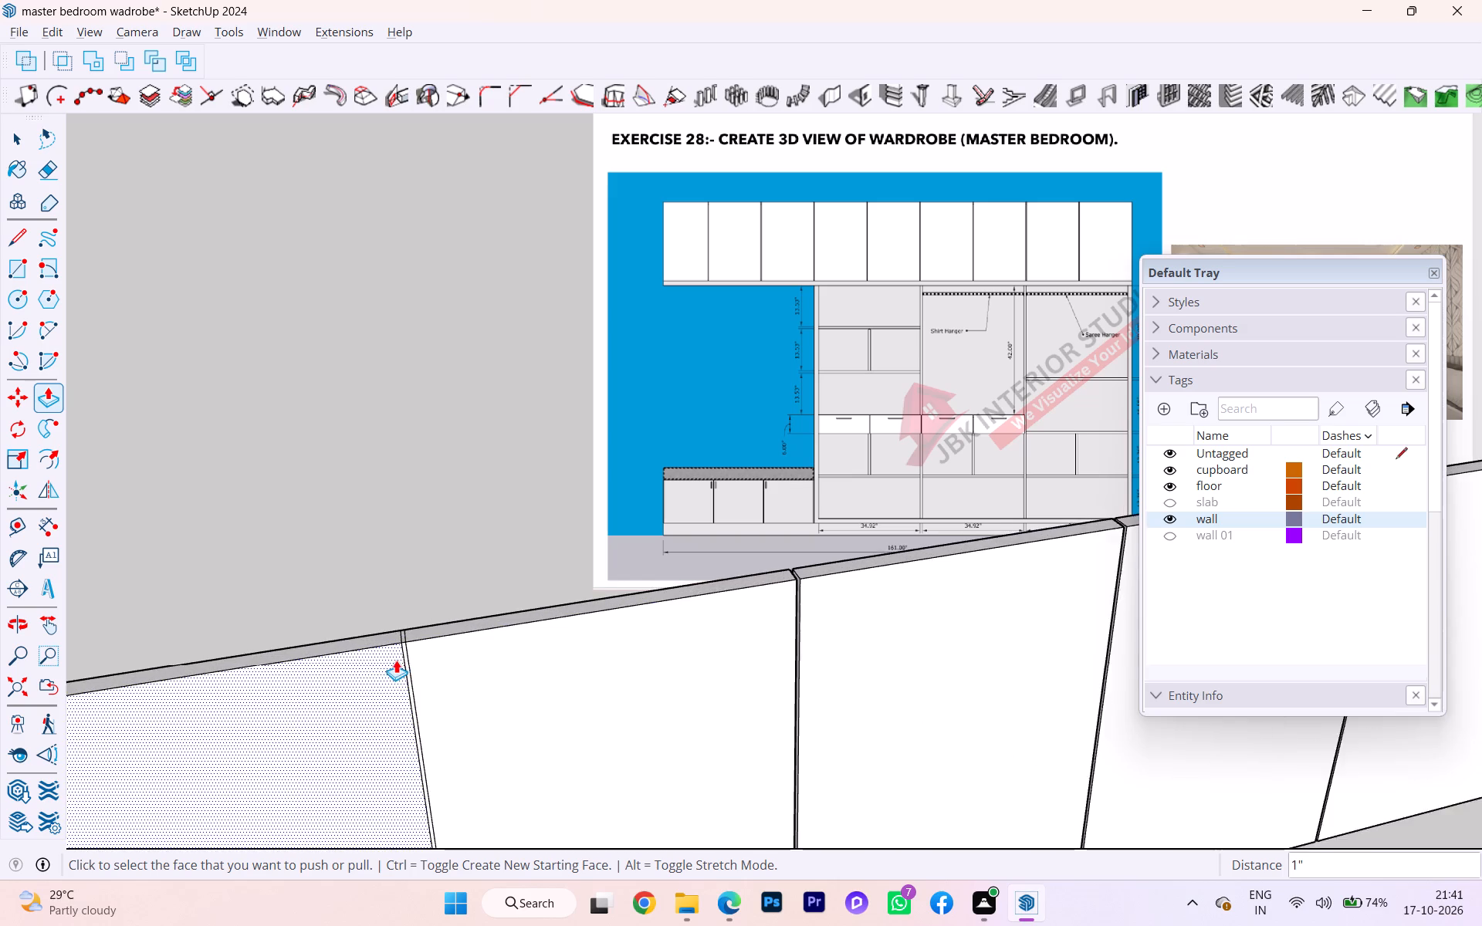
scroll(396, 660, "up", 6)
scroll(409, 645, "down", 1)
scroll(409, 645, "up", 3)
left_click(397, 637)
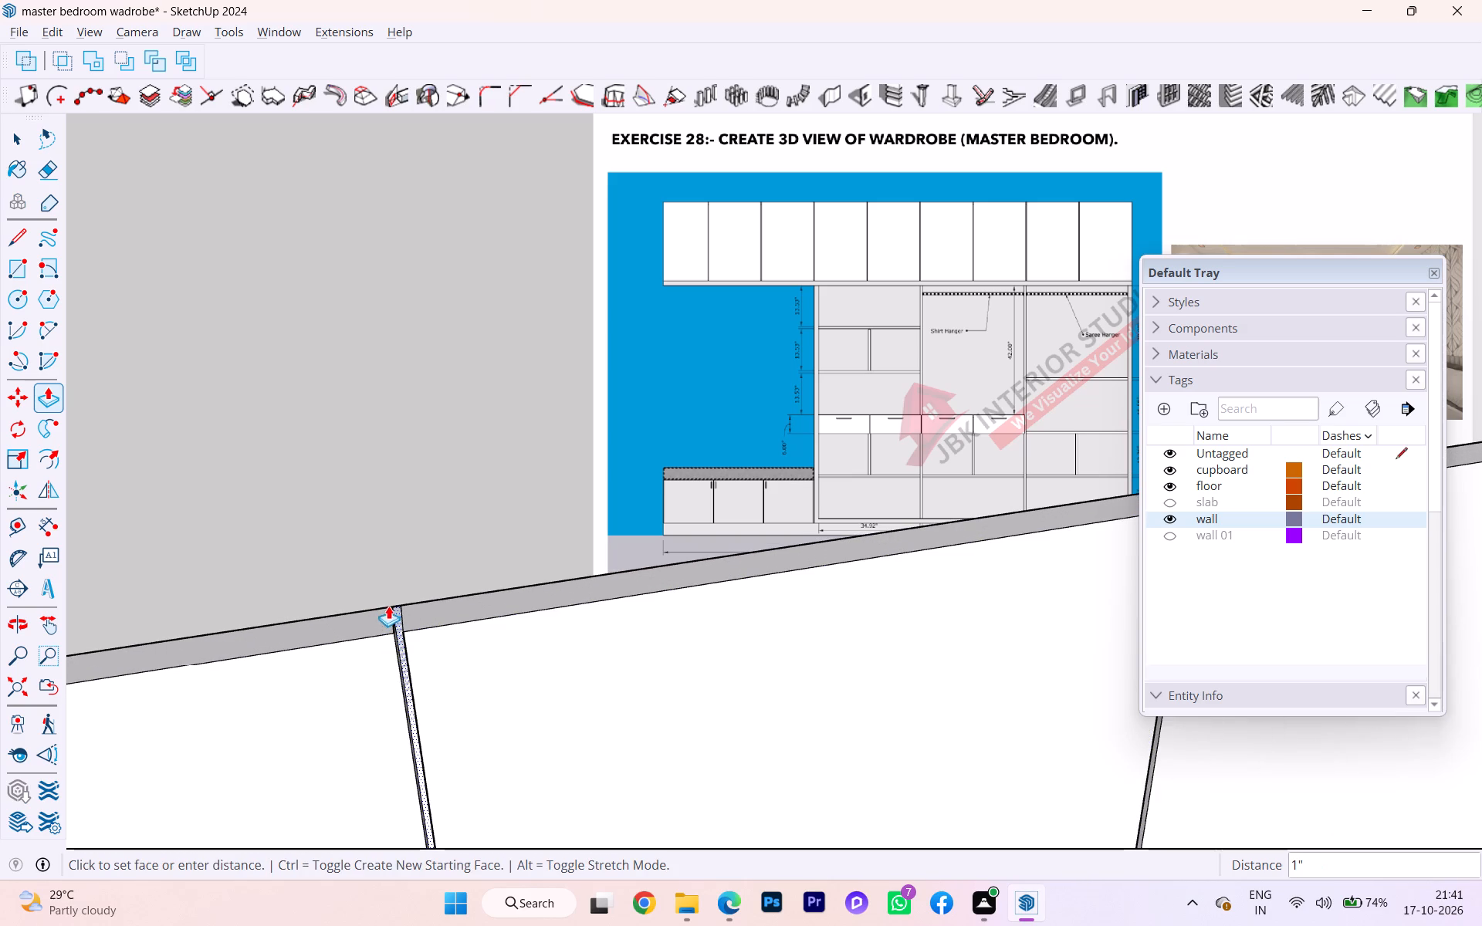
left_click(388, 598)
scroll(391, 579, "down", 8)
scroll(391, 579, "up", 2)
scroll(391, 579, "down", 3)
key("space")
left_click(416, 539)
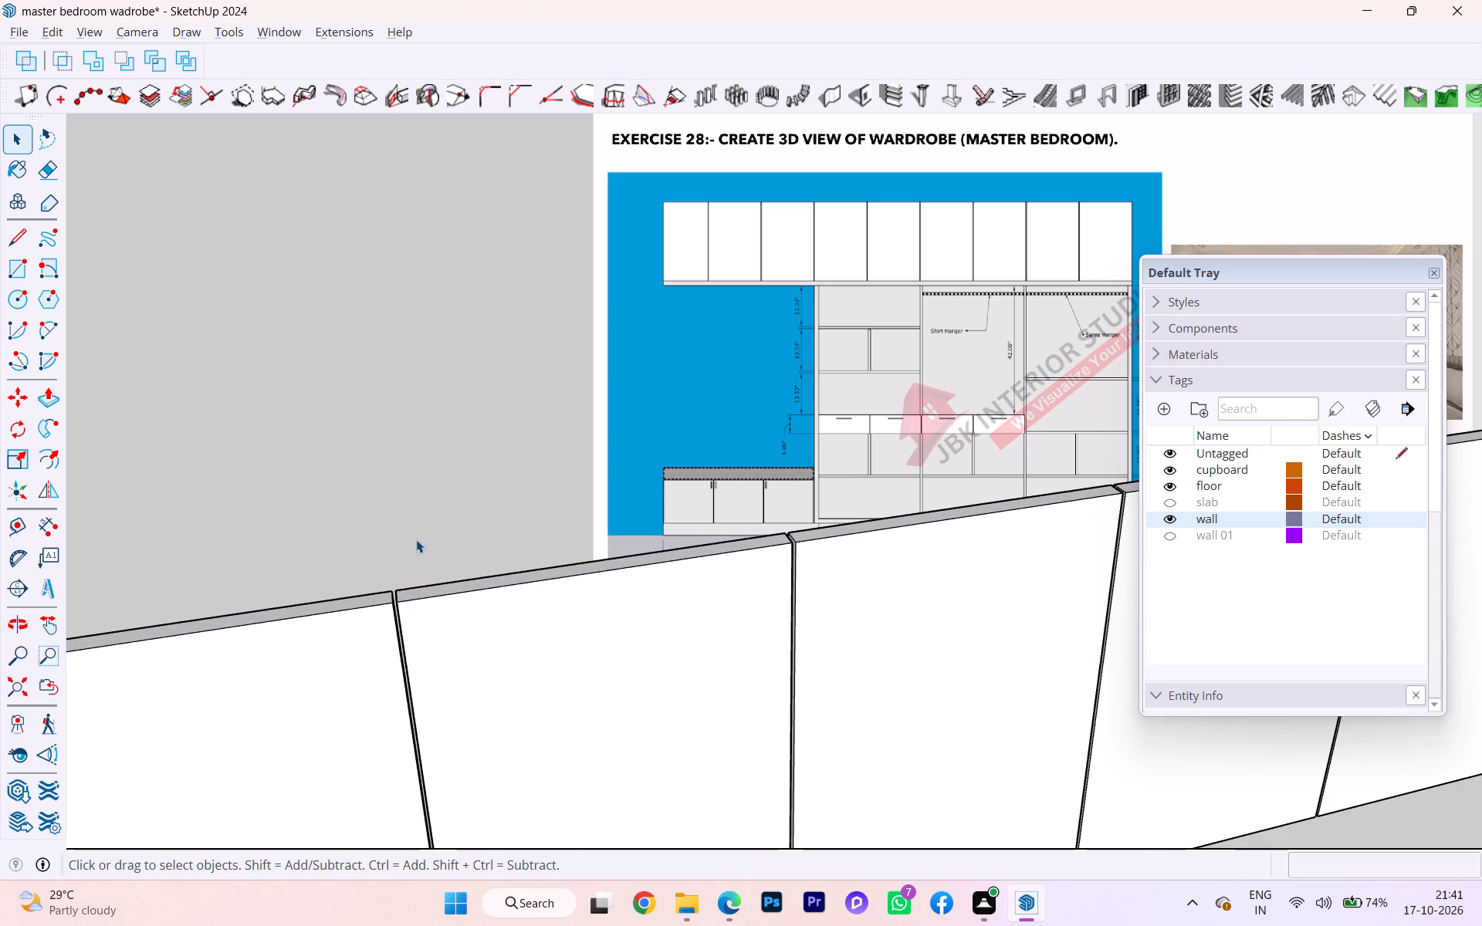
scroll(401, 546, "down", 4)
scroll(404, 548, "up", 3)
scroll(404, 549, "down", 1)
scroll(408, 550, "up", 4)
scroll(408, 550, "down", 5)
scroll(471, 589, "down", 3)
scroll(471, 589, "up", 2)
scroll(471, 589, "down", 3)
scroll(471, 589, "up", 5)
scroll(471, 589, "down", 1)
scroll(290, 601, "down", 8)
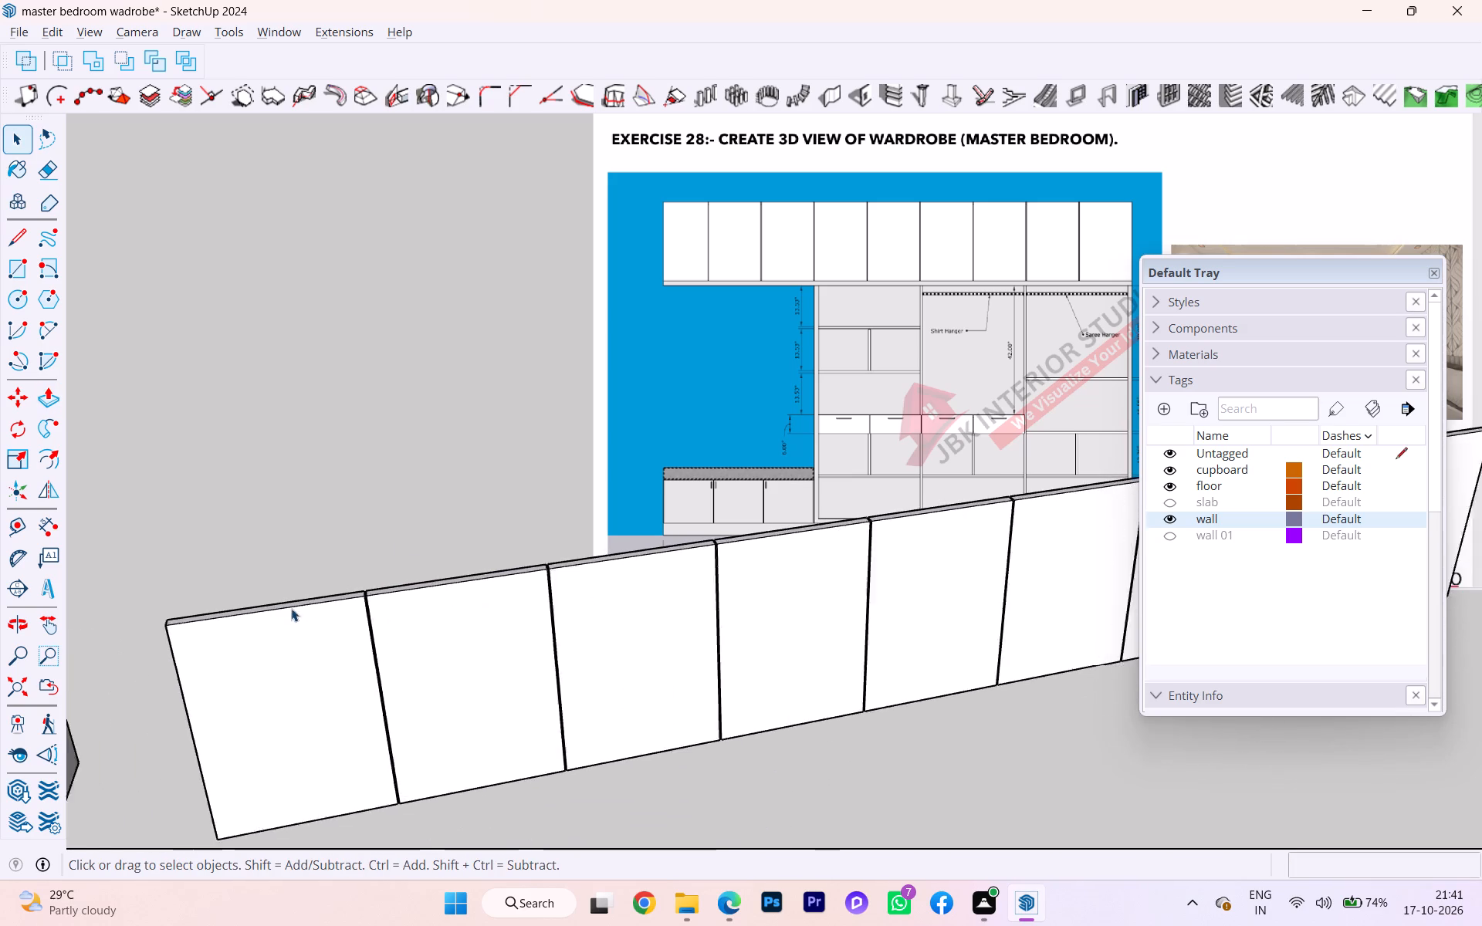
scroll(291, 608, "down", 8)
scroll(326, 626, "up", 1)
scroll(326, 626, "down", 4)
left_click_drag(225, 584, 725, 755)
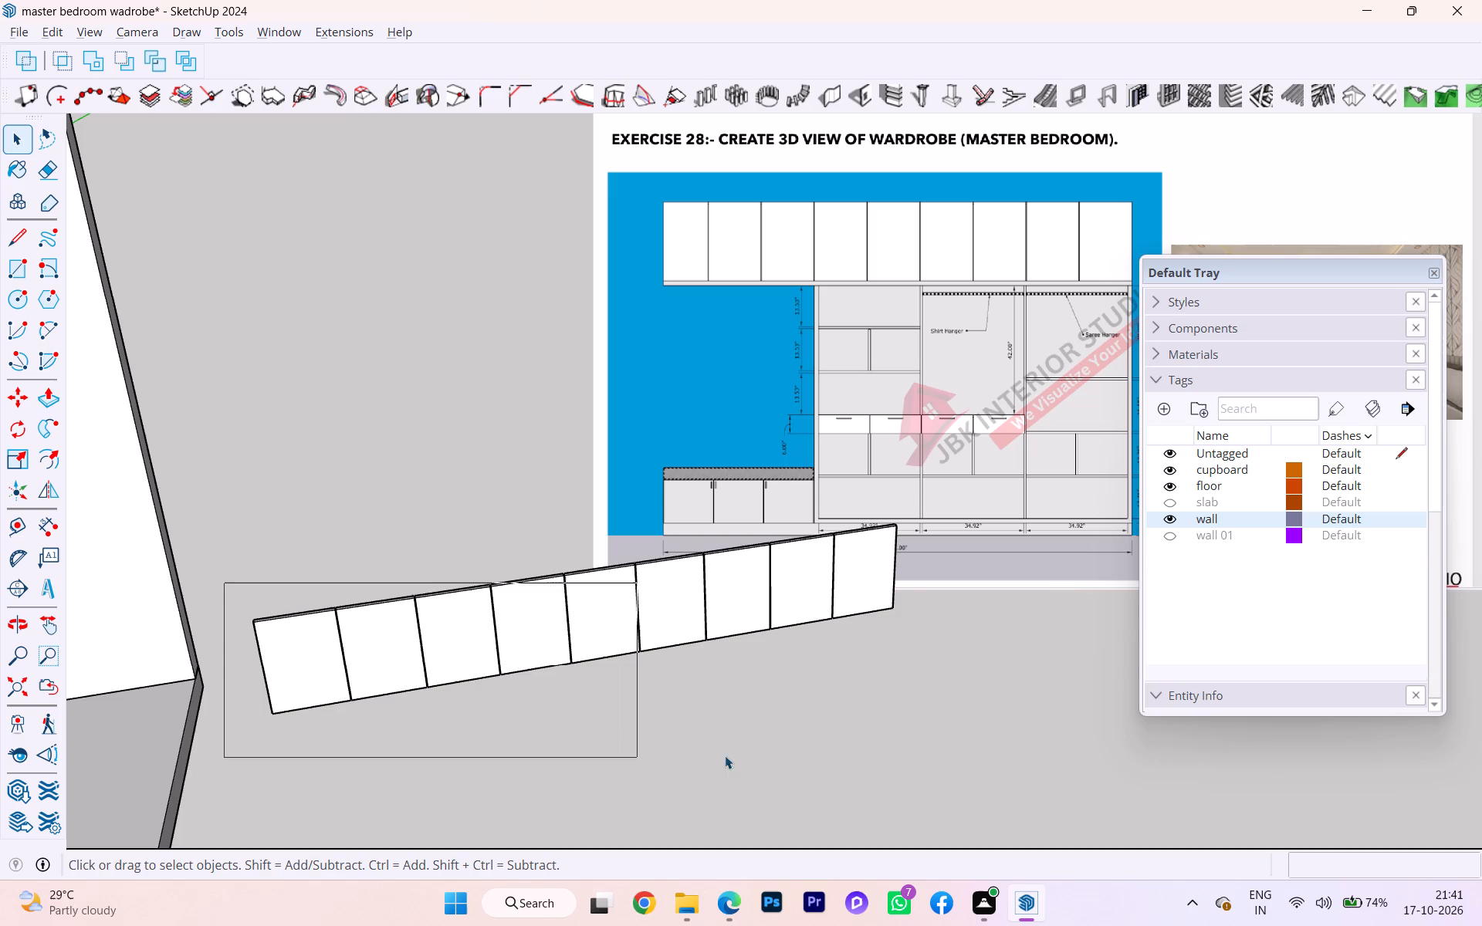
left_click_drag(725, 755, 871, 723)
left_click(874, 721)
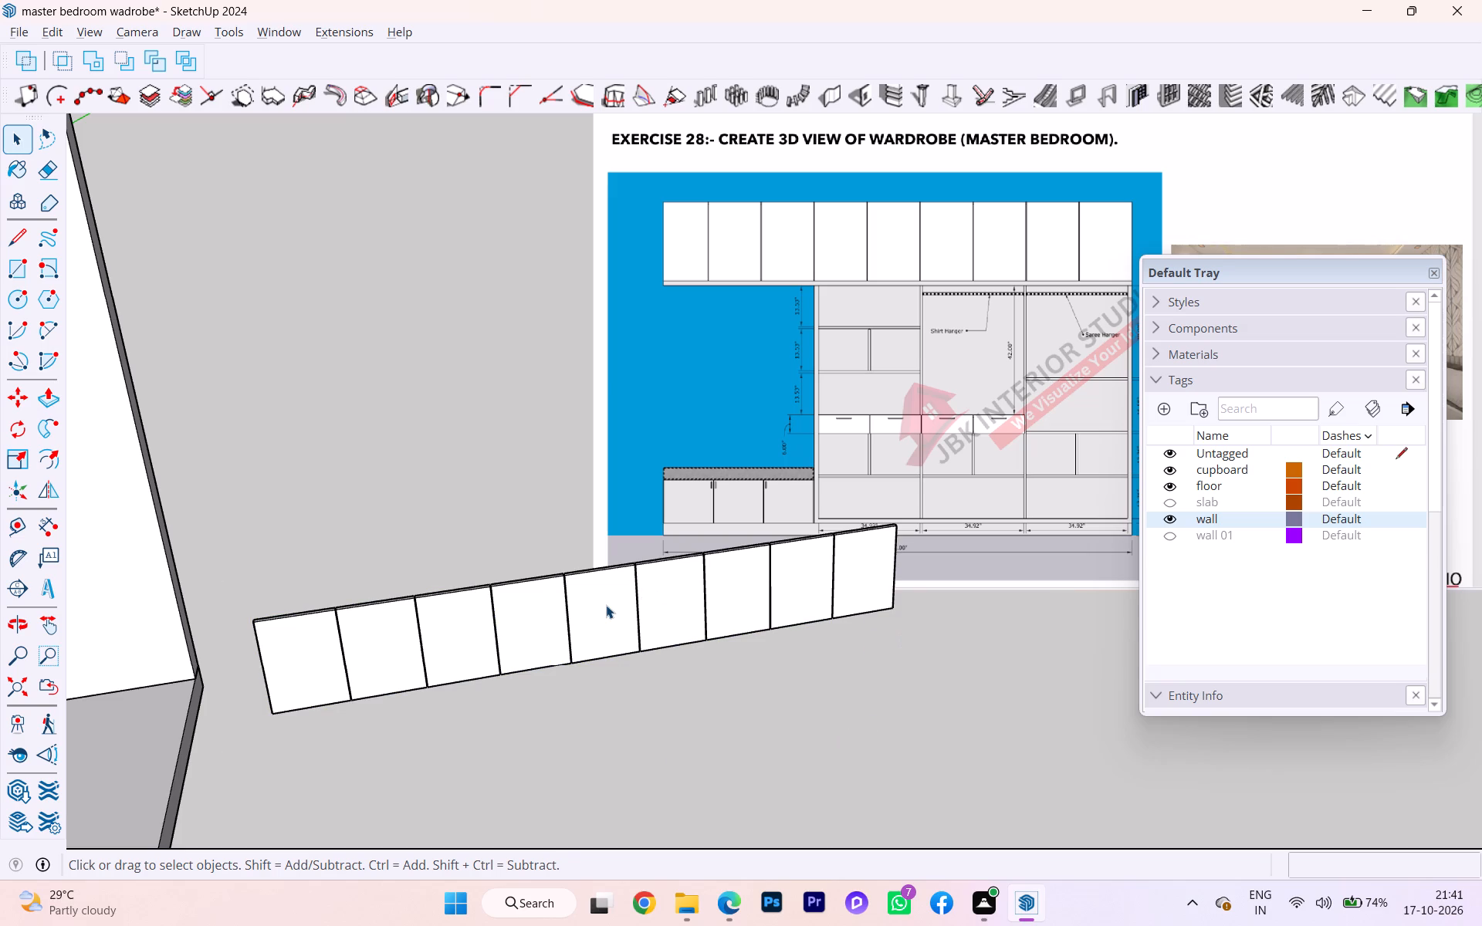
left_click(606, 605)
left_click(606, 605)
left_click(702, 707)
Select all the separated upper shutters and make them one group.
scroll(600, 679, "down", 5)
middle_click_drag(592, 677, 353, 667)
scroll(675, 707, "down", 2)
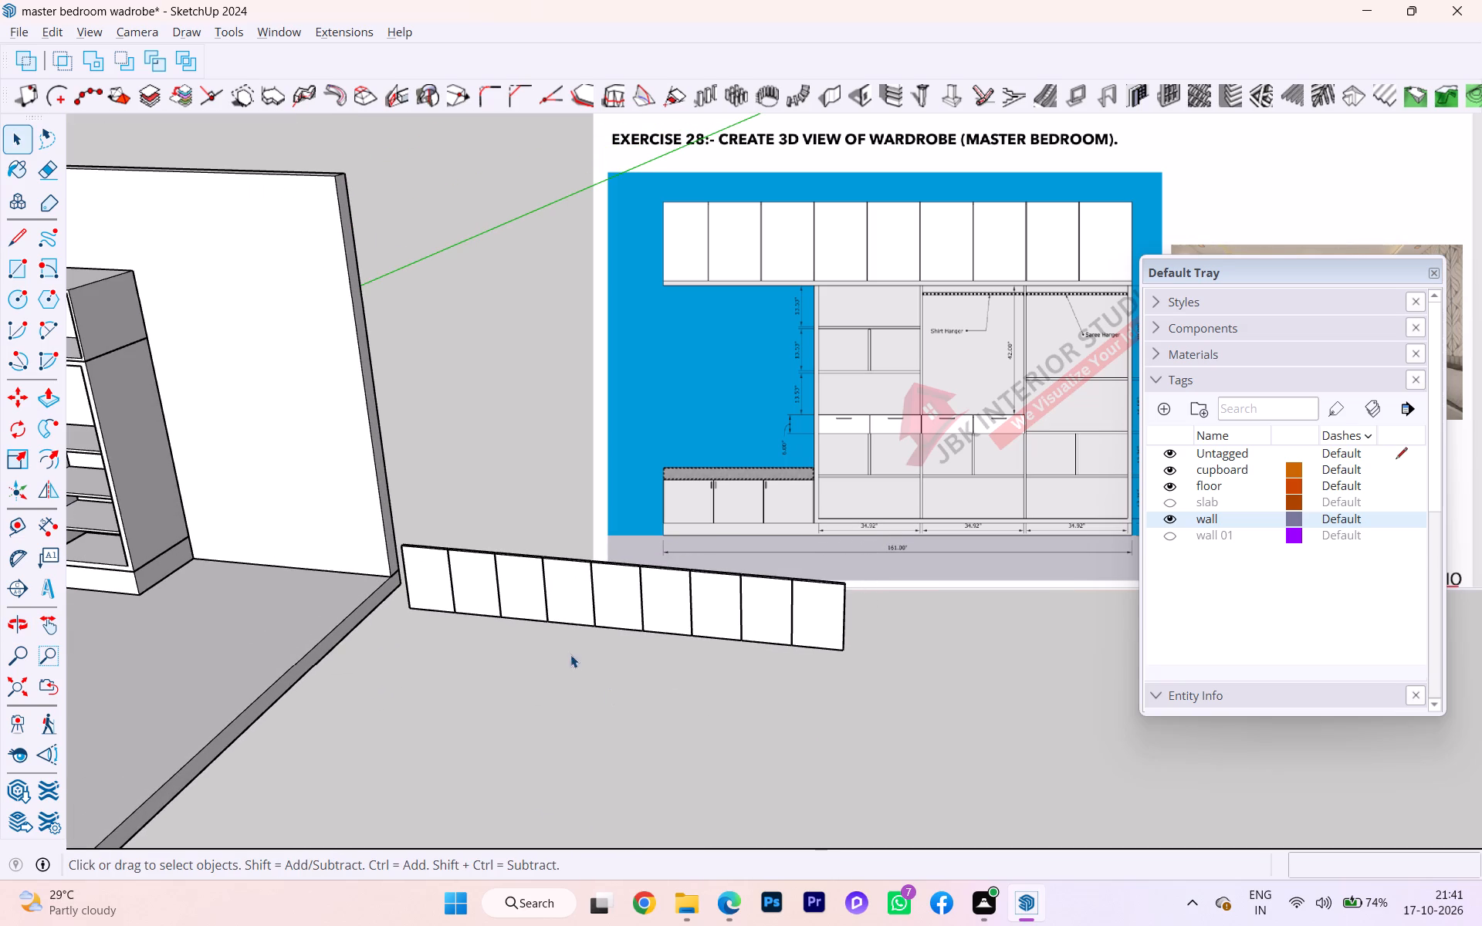
left_click_drag(398, 528, 522, 644)
left_click_drag(522, 644, 882, 694)
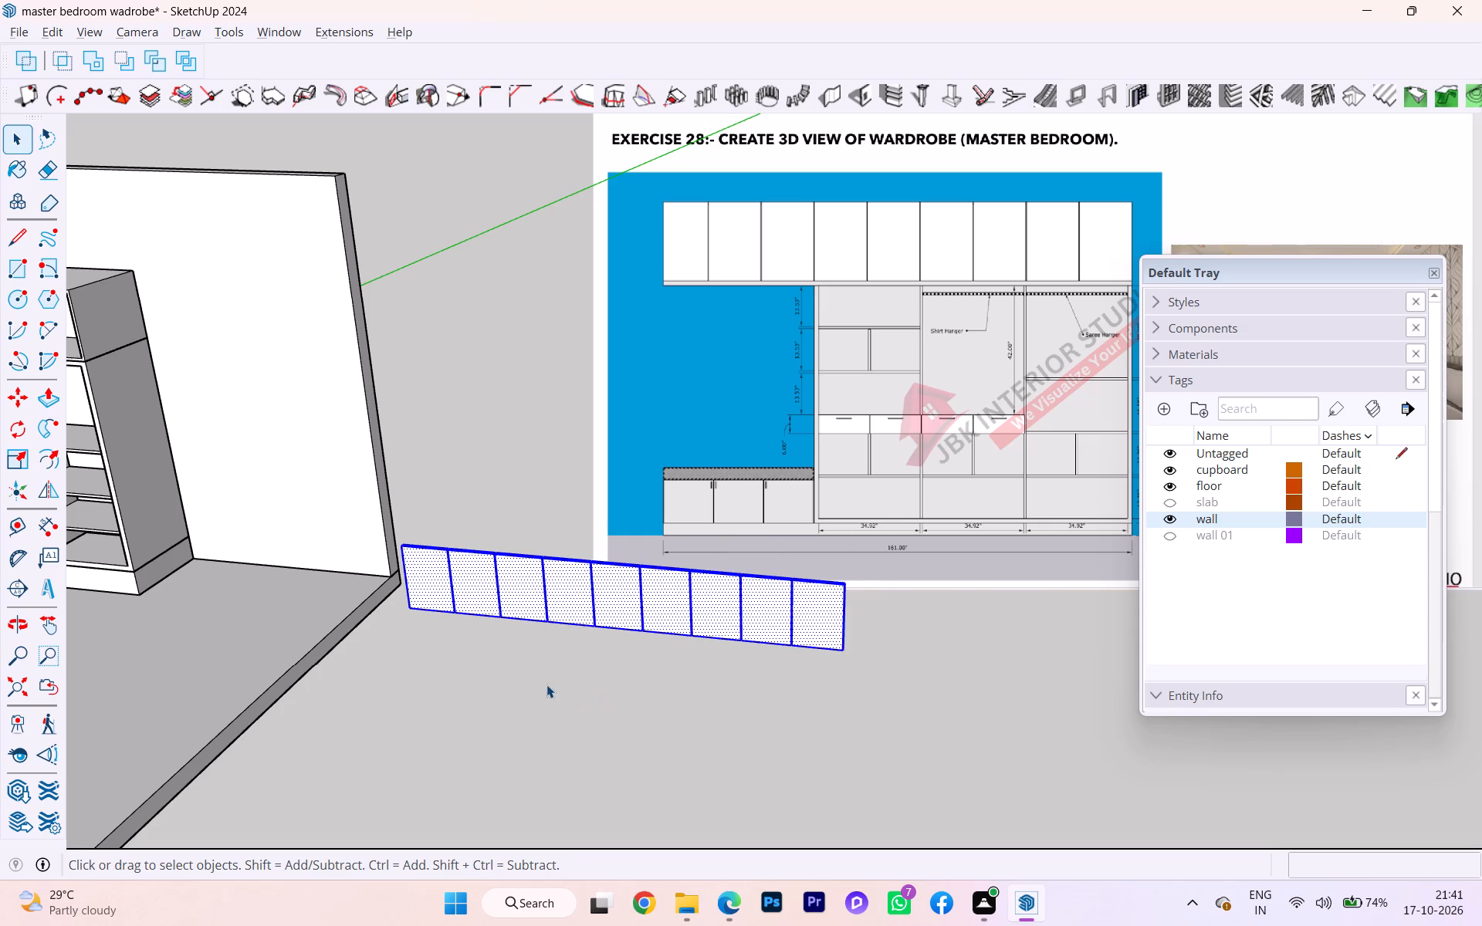
right_click(640, 607)
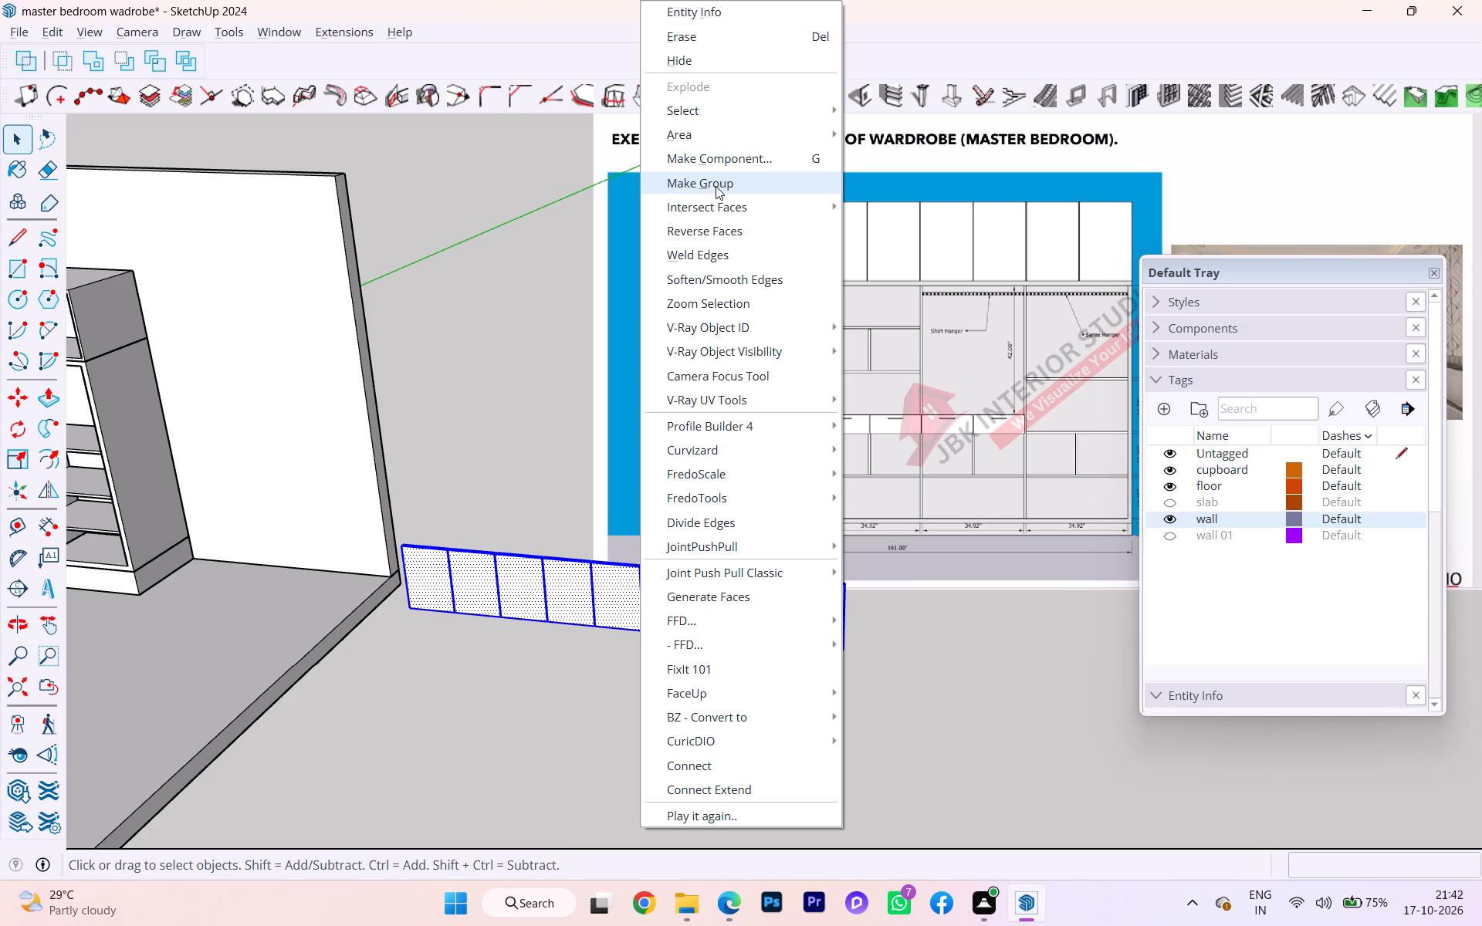
left_click(716, 186)
Move the shutter group by its upper back right corner onto the upper front right corner of the wardrobe's overhead cabinet.
scroll(855, 703, "up", 3)
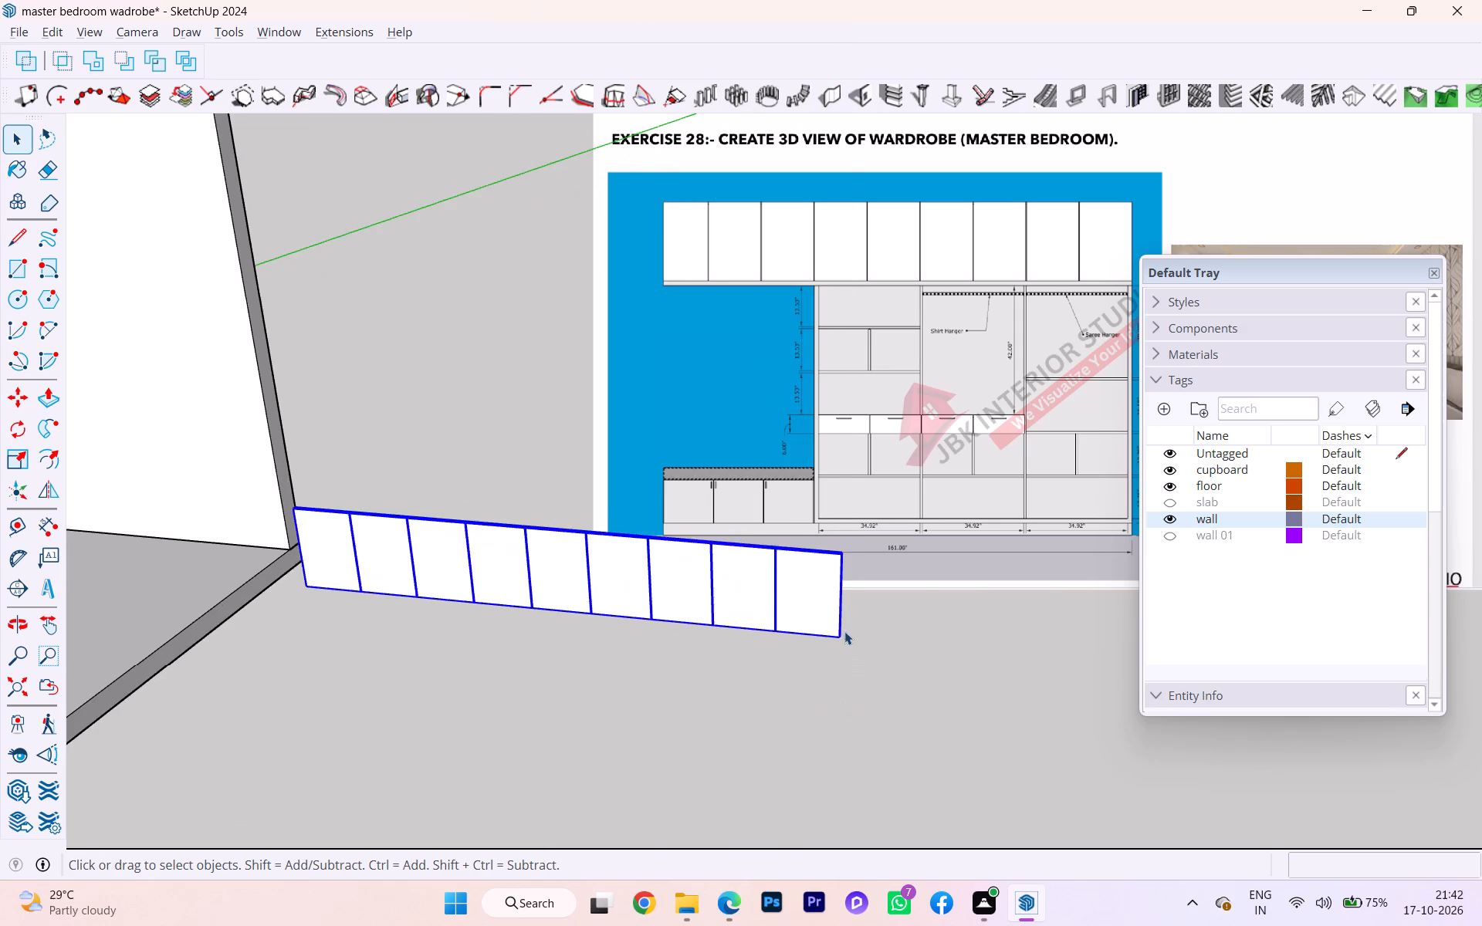
scroll(844, 629, "up", 6)
key("m")
key("Return")
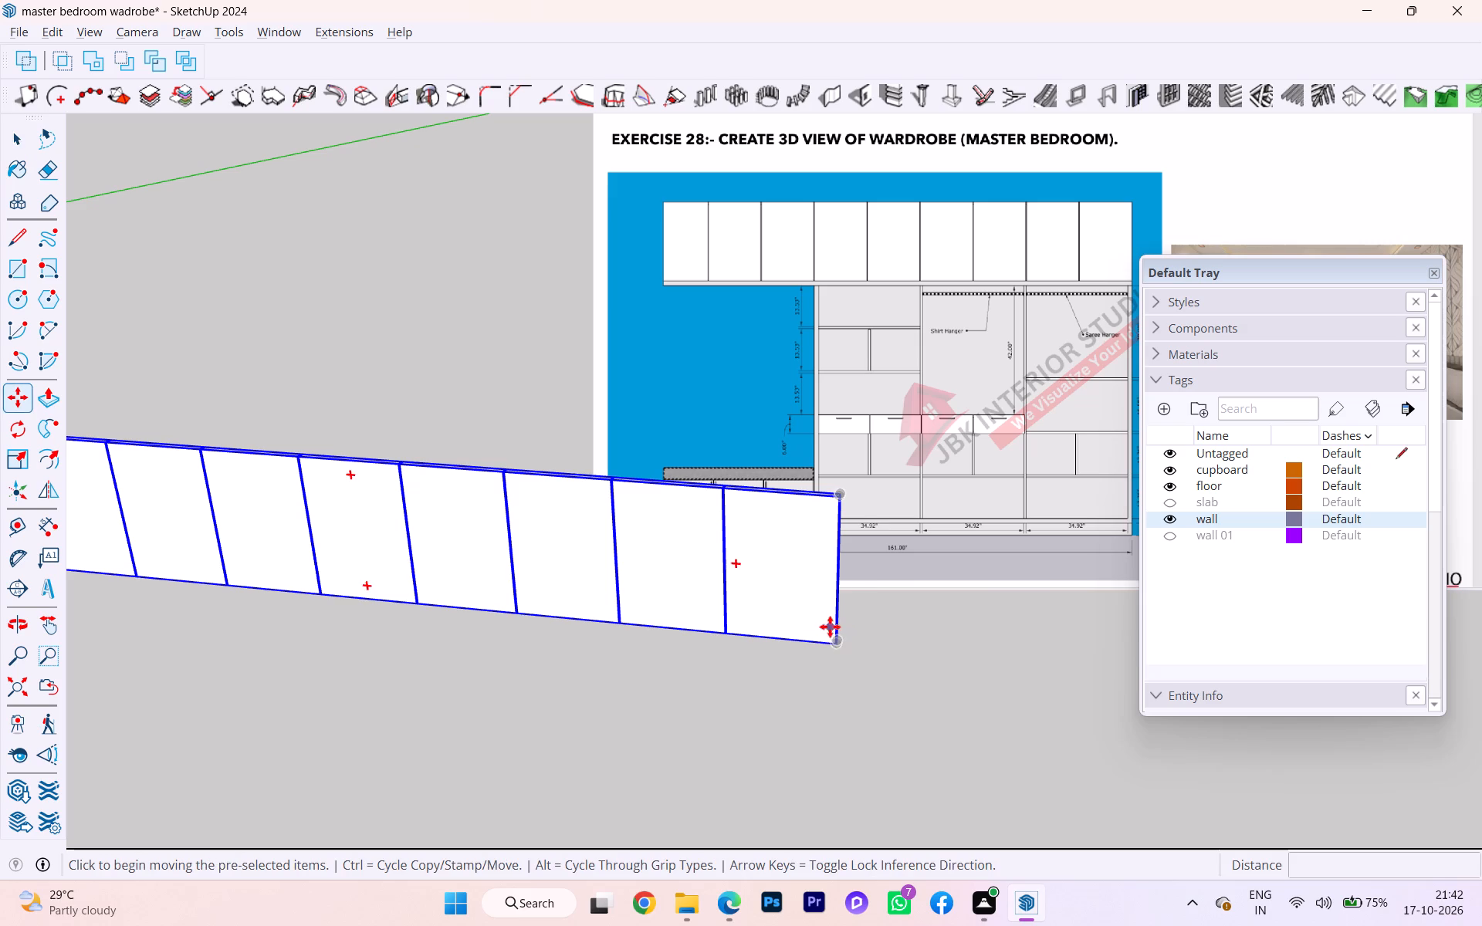
scroll(849, 539, "up", 2)
scroll(854, 510, "down", 1)
scroll(853, 510, "up", 4)
scroll(850, 505, "down", 1)
scroll(850, 505, "up", 4)
scroll(863, 476, "down", 1)
scroll(861, 474, "up", 4)
left_click_drag(828, 469, 817, 460)
key("Escape")
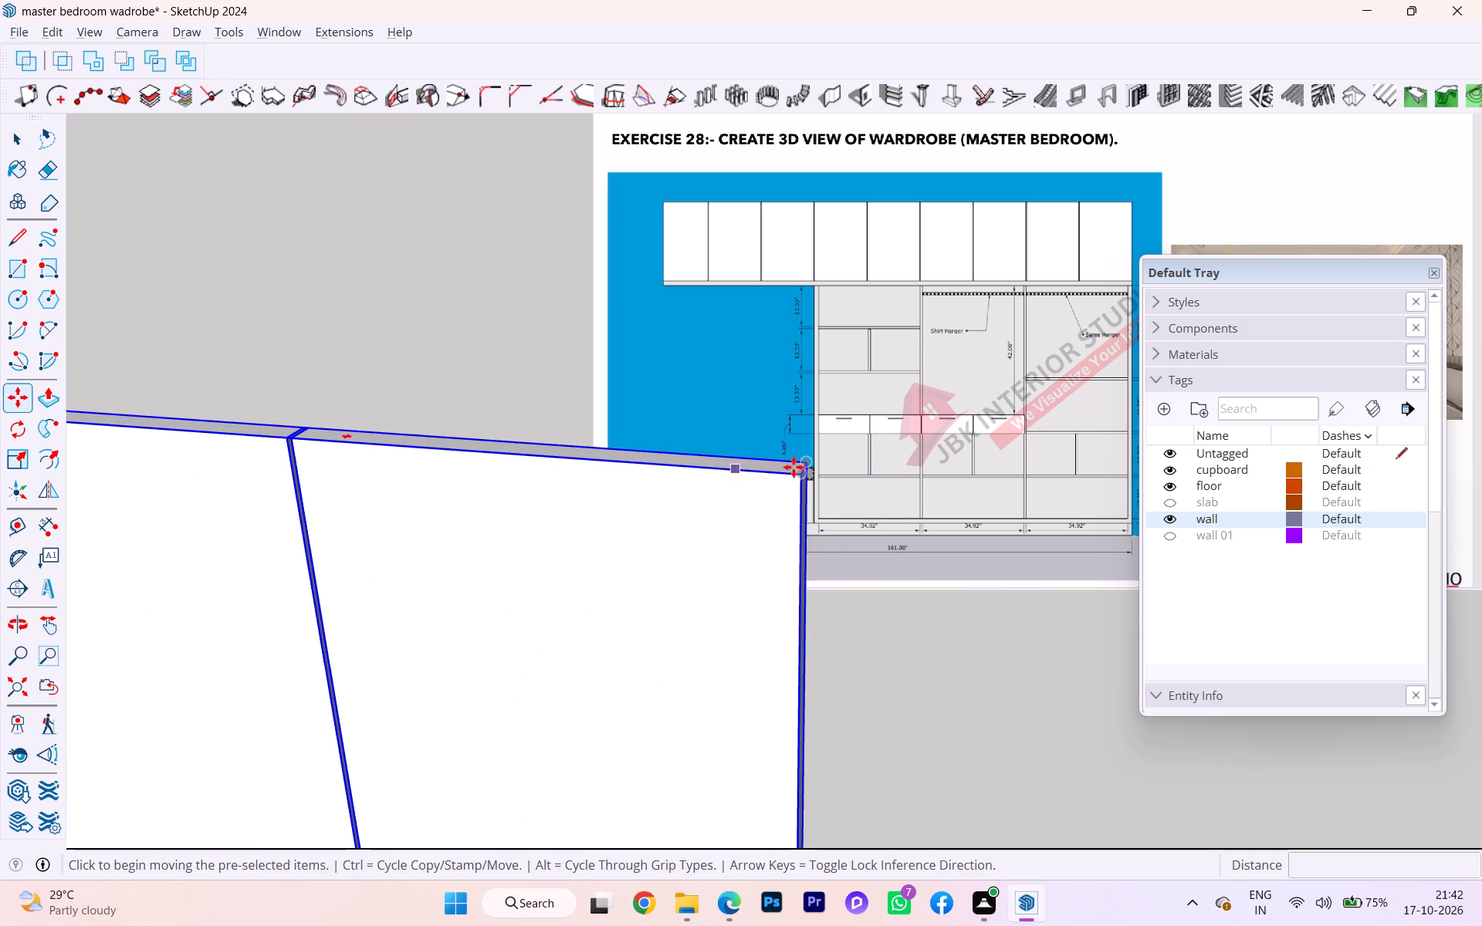
left_click(811, 465)
scroll(678, 478, "down", 2)
scroll(683, 485, "up", 1)
scroll(685, 486, "down", 1)
scroll(807, 497, "down", 5)
scroll(931, 511, "up", 1)
scroll(932, 512, "down", 1)
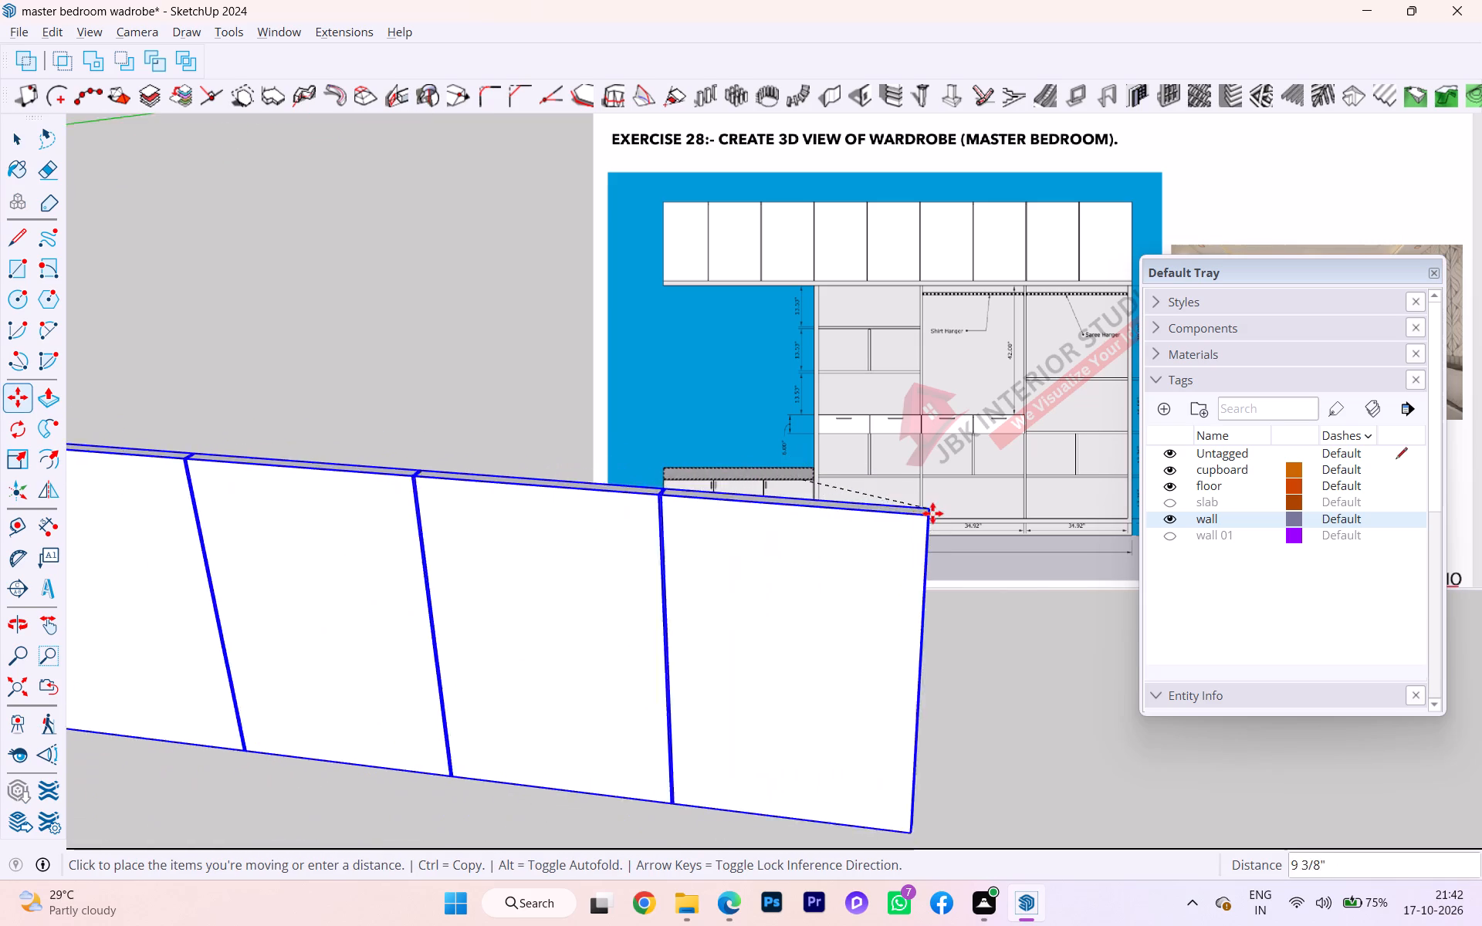
scroll(932, 513, "down", 2)
scroll(938, 514, "up", 1)
scroll(938, 514, "down", 1)
scroll(939, 515, "up", 1)
scroll(944, 516, "down", 2)
scroll(948, 519, "up", 1)
scroll(949, 520, "down", 10)
scroll(829, 547, "down", 1)
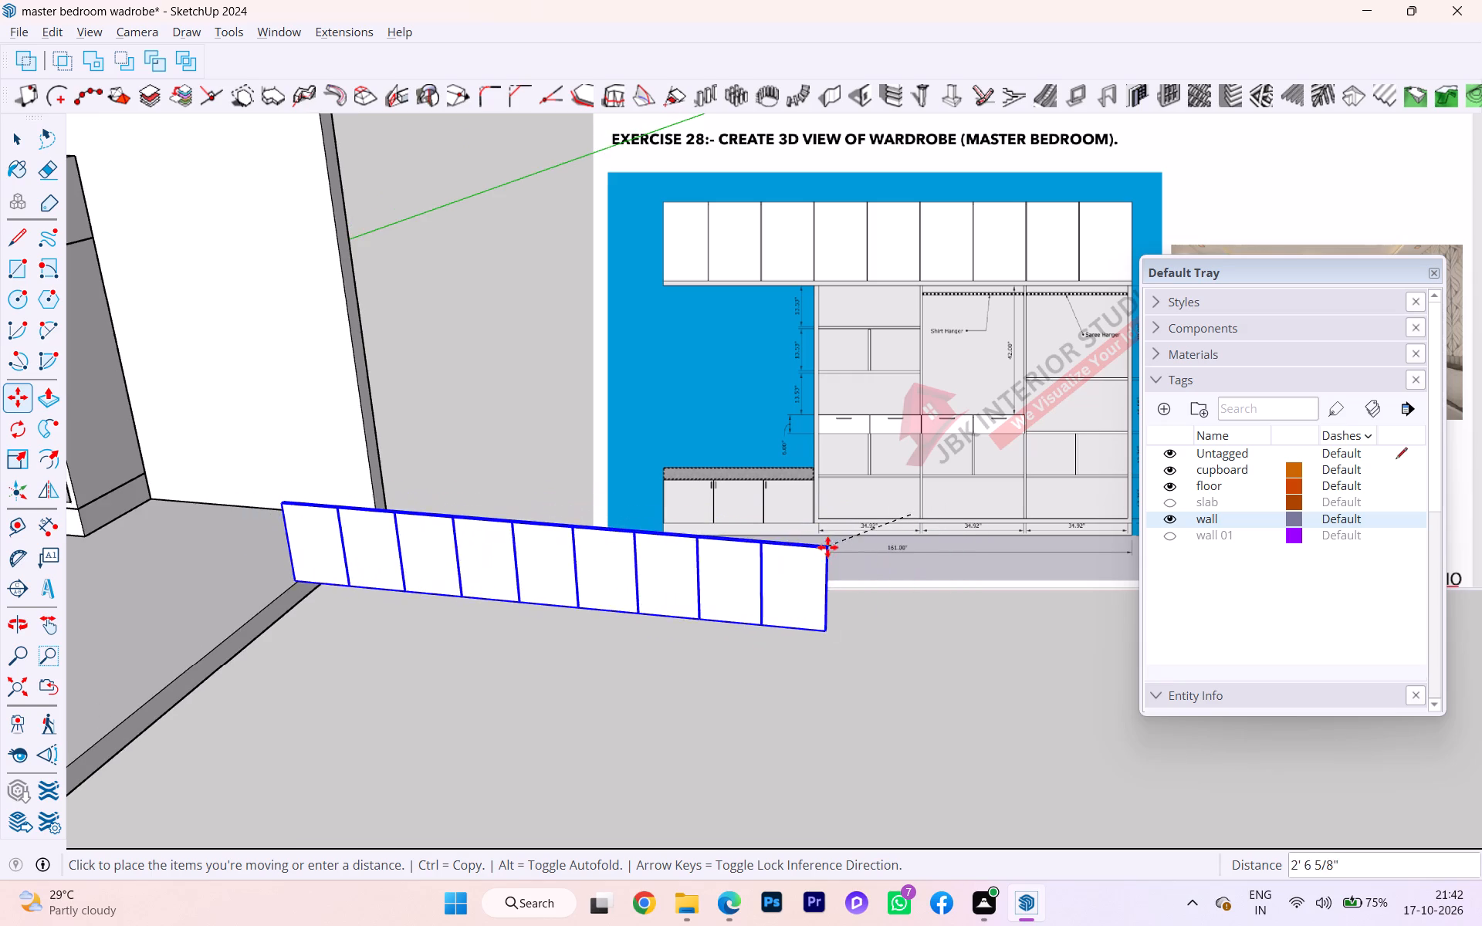
scroll(895, 539, "down", 5)
scroll(990, 585, "down", 3)
scroll(992, 586, "up", 1)
scroll(994, 587, "down", 1)
scroll(997, 590, "up", 1)
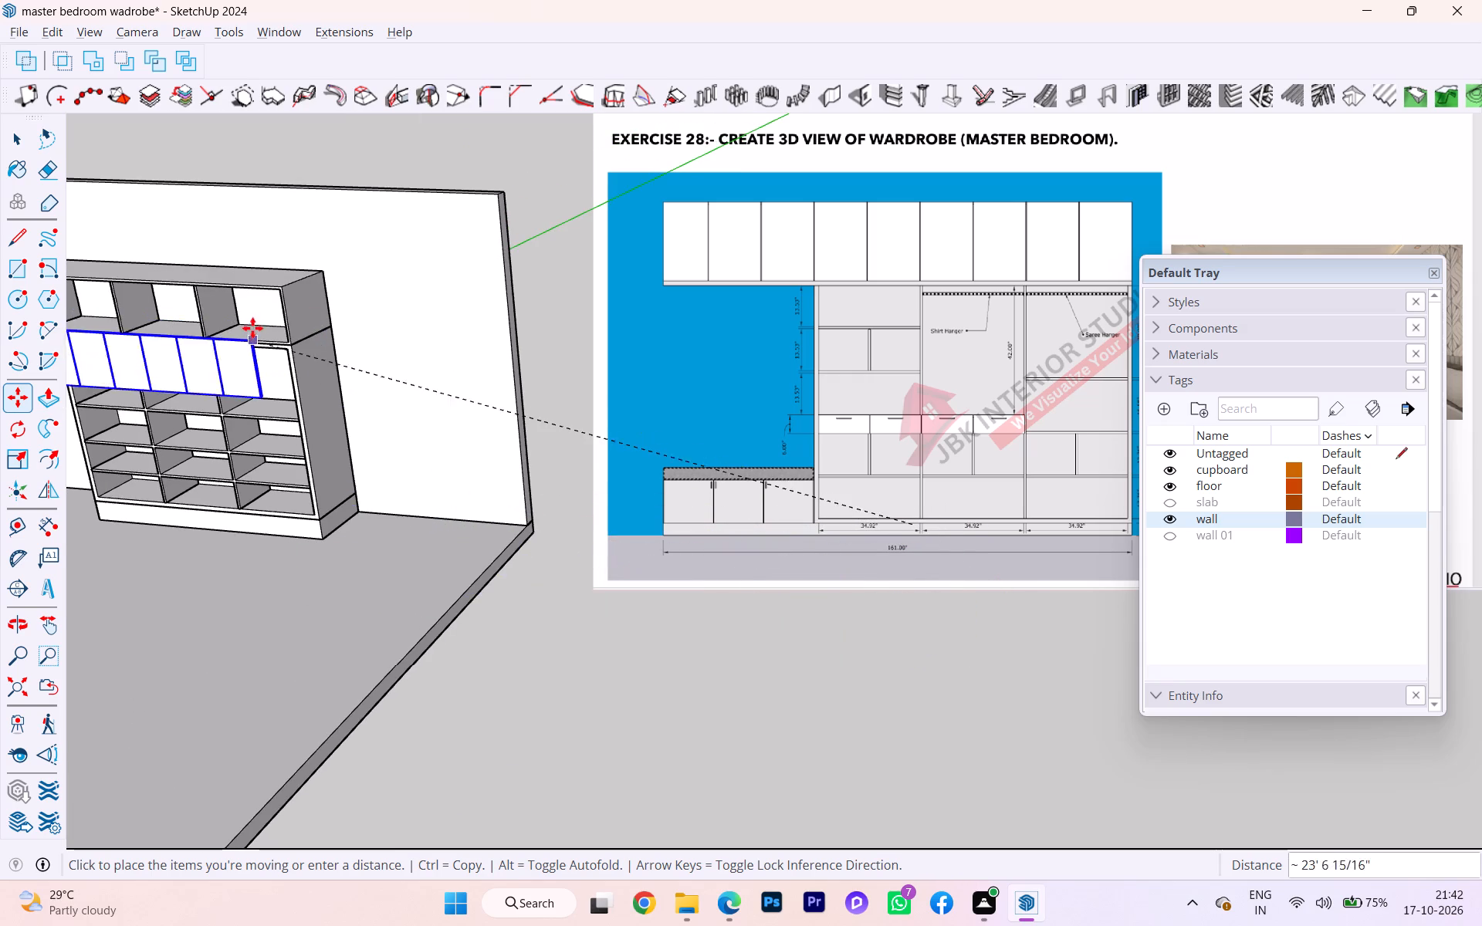
scroll(252, 327, "up", 2)
scroll(340, 265, "up", 2)
scroll(243, 311, "up", 9)
scroll(249, 296, "down", 5)
scroll(249, 295, "up", 4)
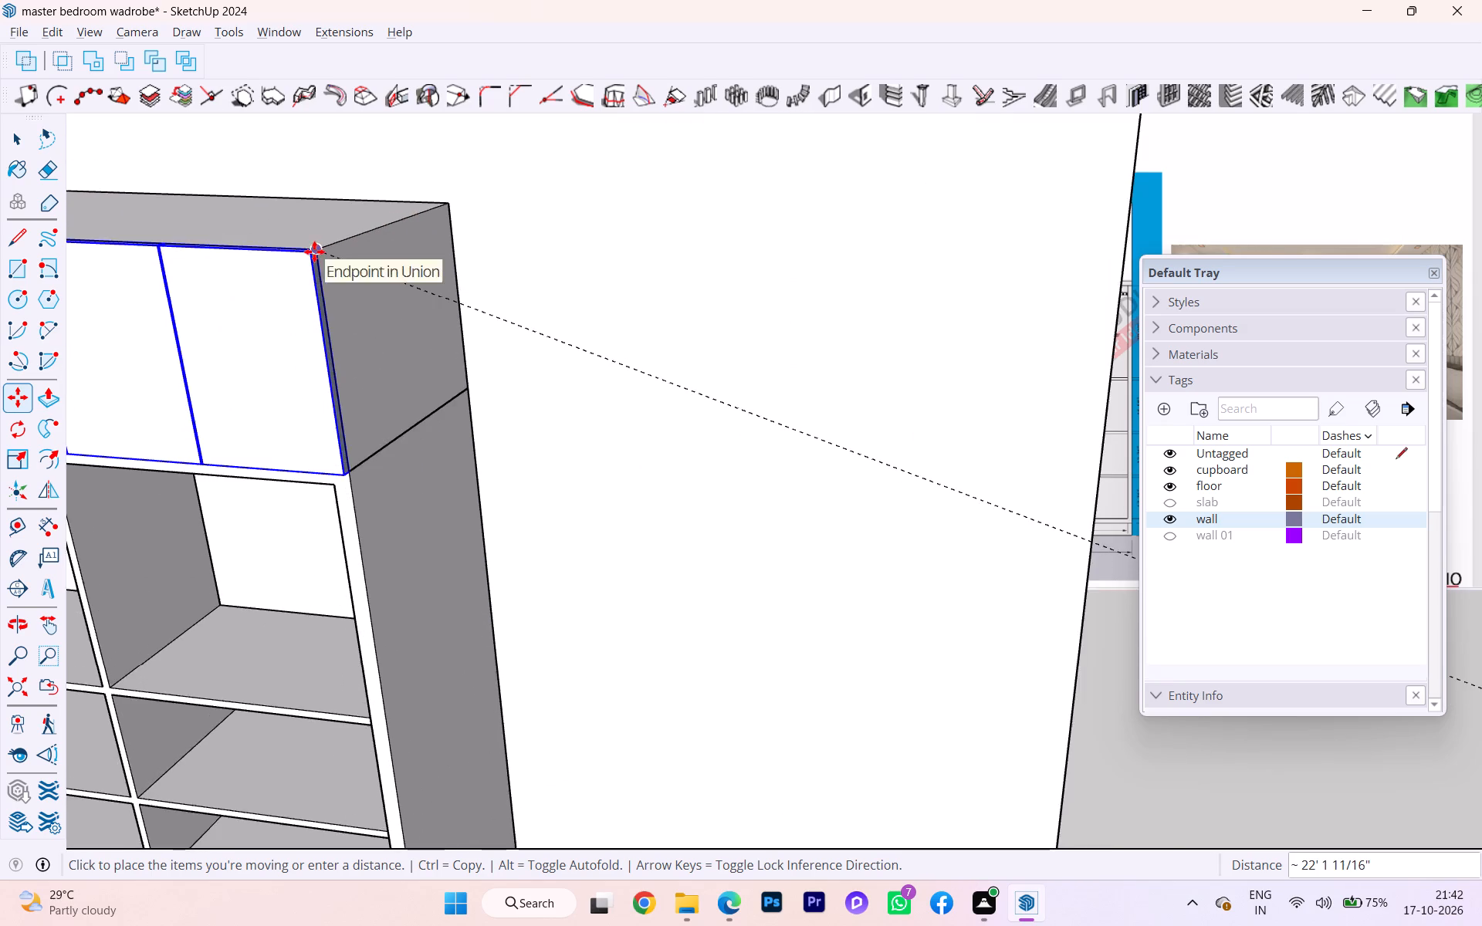
scroll(313, 252, "up", 3)
scroll(318, 259, "down", 1)
scroll(317, 259, "up", 7)
left_click(313, 240)
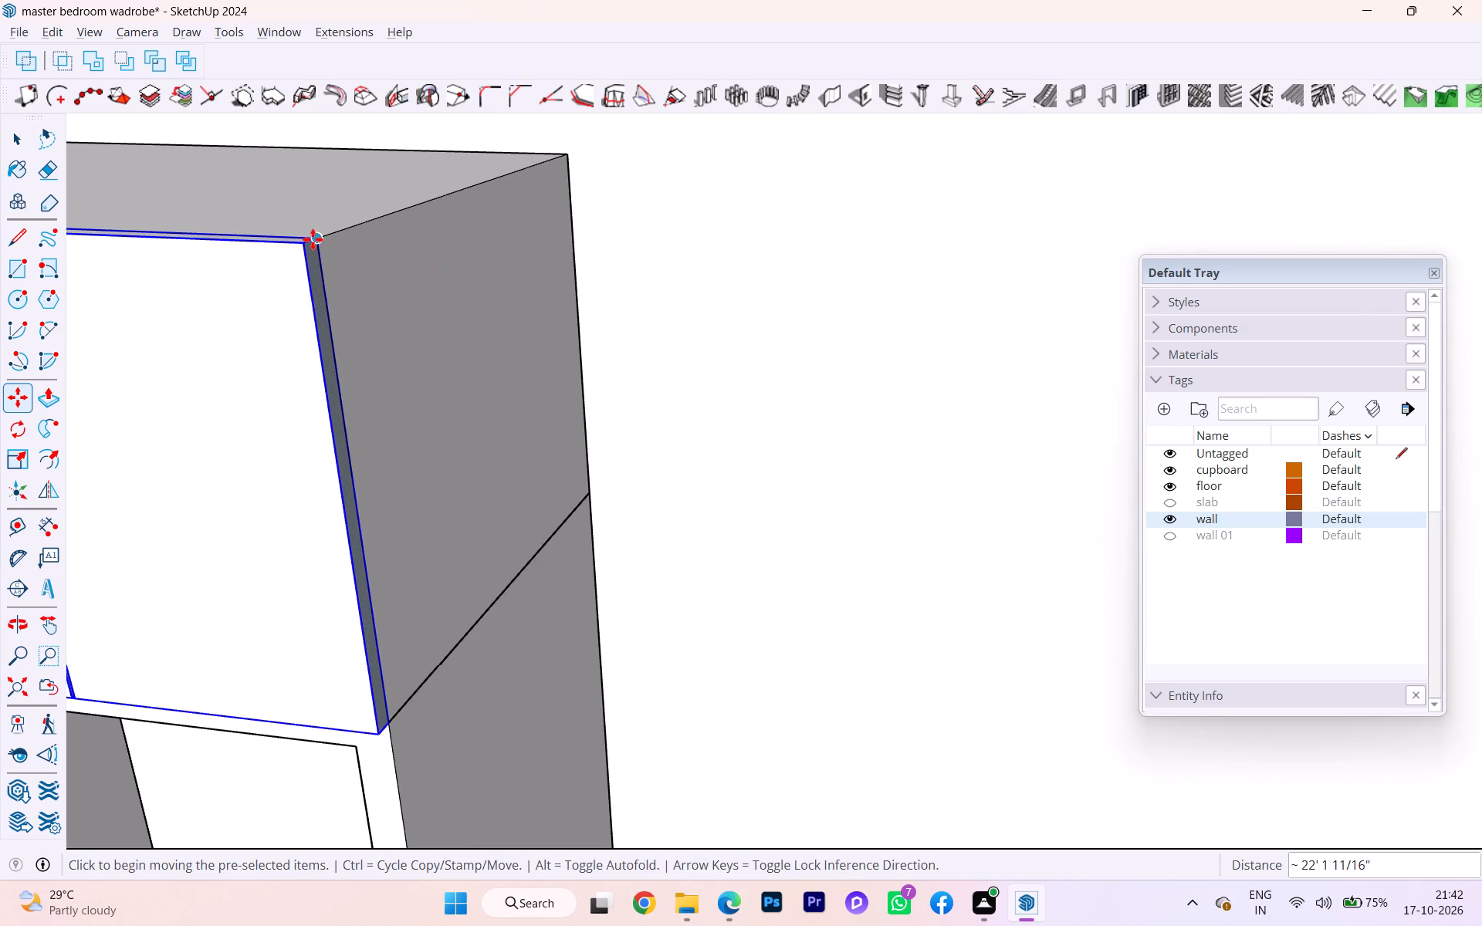
key("space")
Examine from several angles how the shutter group fits the front of the overhead cabinet and compares with the reference elevation.
scroll(685, 426, "down", 6)
scroll(672, 452, "up", 3)
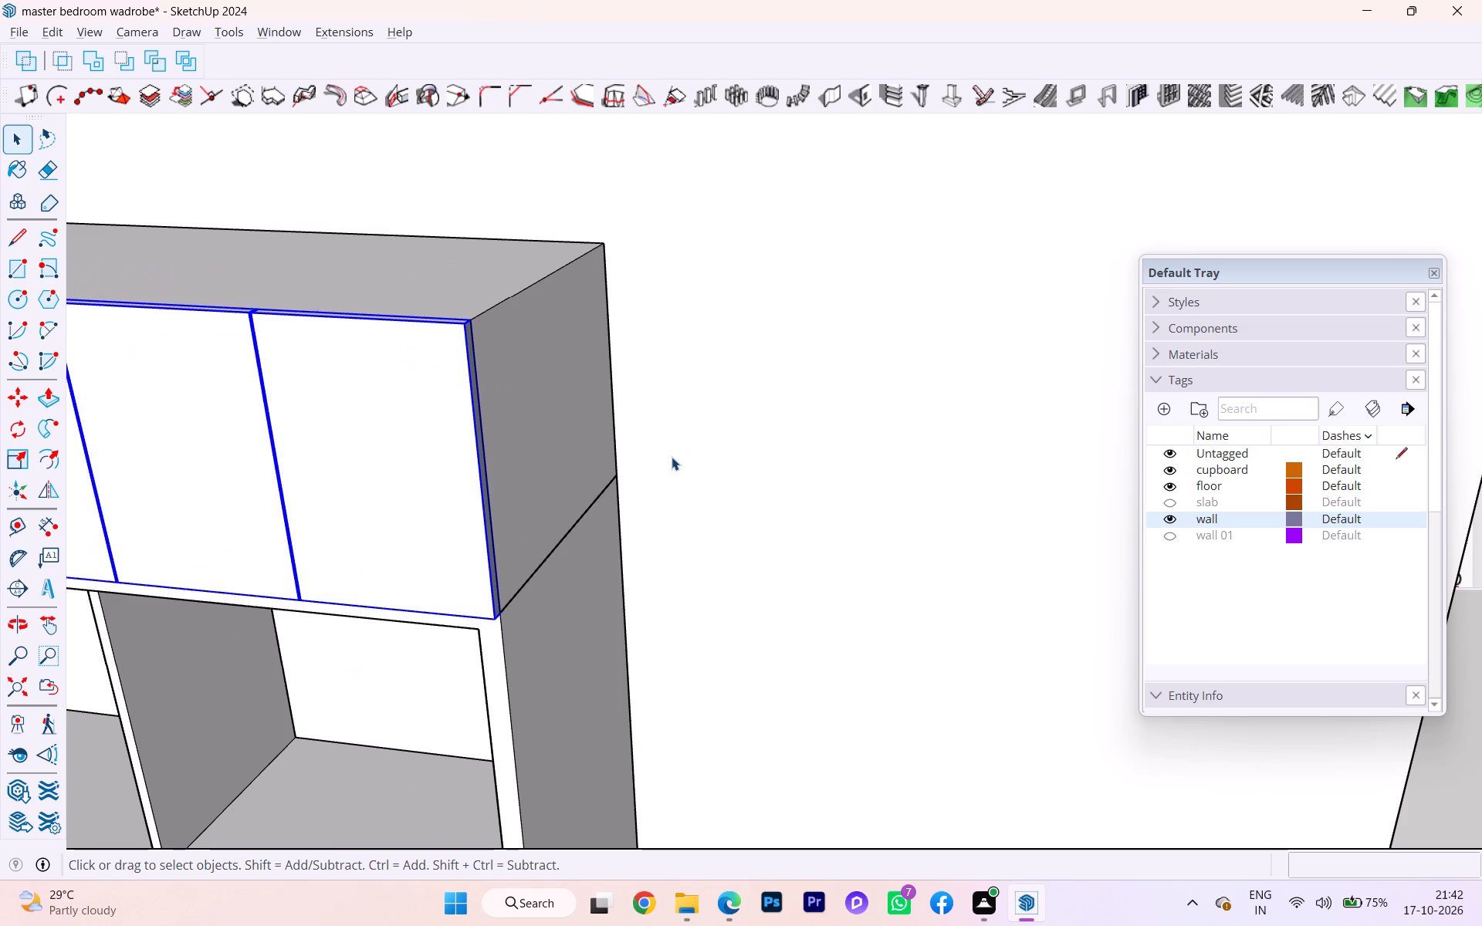
scroll(672, 467, "down", 4)
scroll(678, 522, "up", 2)
scroll(678, 522, "down", 3)
scroll(678, 523, "up", 1)
scroll(598, 554, "down", 2)
middle_click_drag(596, 554, 424, 435)
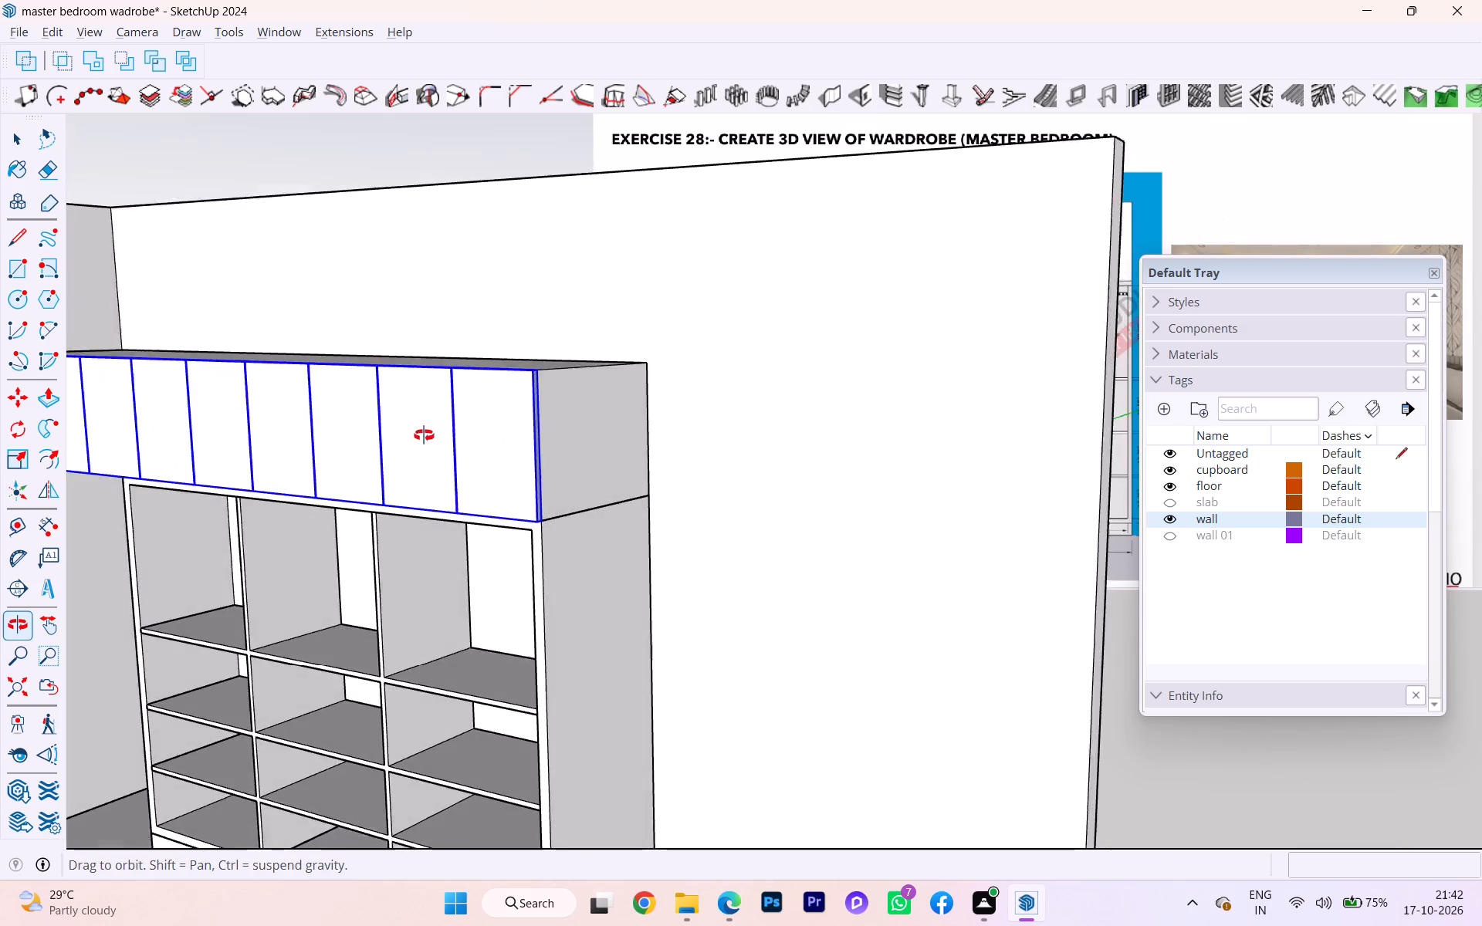
middle_click_drag(424, 435, 422, 436)
scroll(559, 525, "up", 2)
scroll(559, 525, "down", 6)
left_click(990, 680)
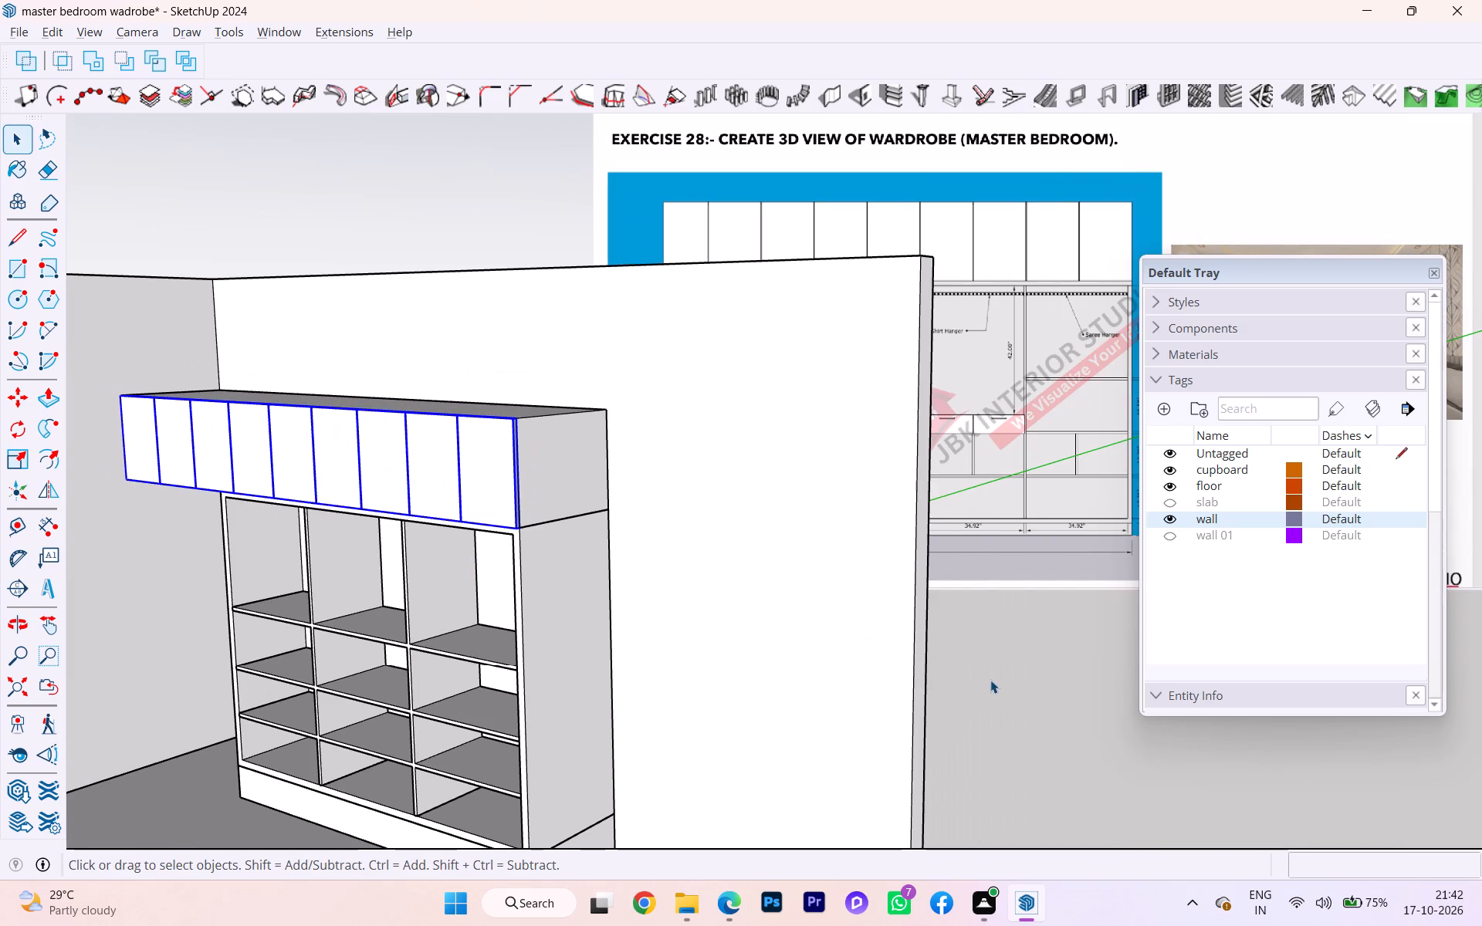
scroll(425, 479, "down", 2)
middle_click_drag(425, 479, 617, 489)
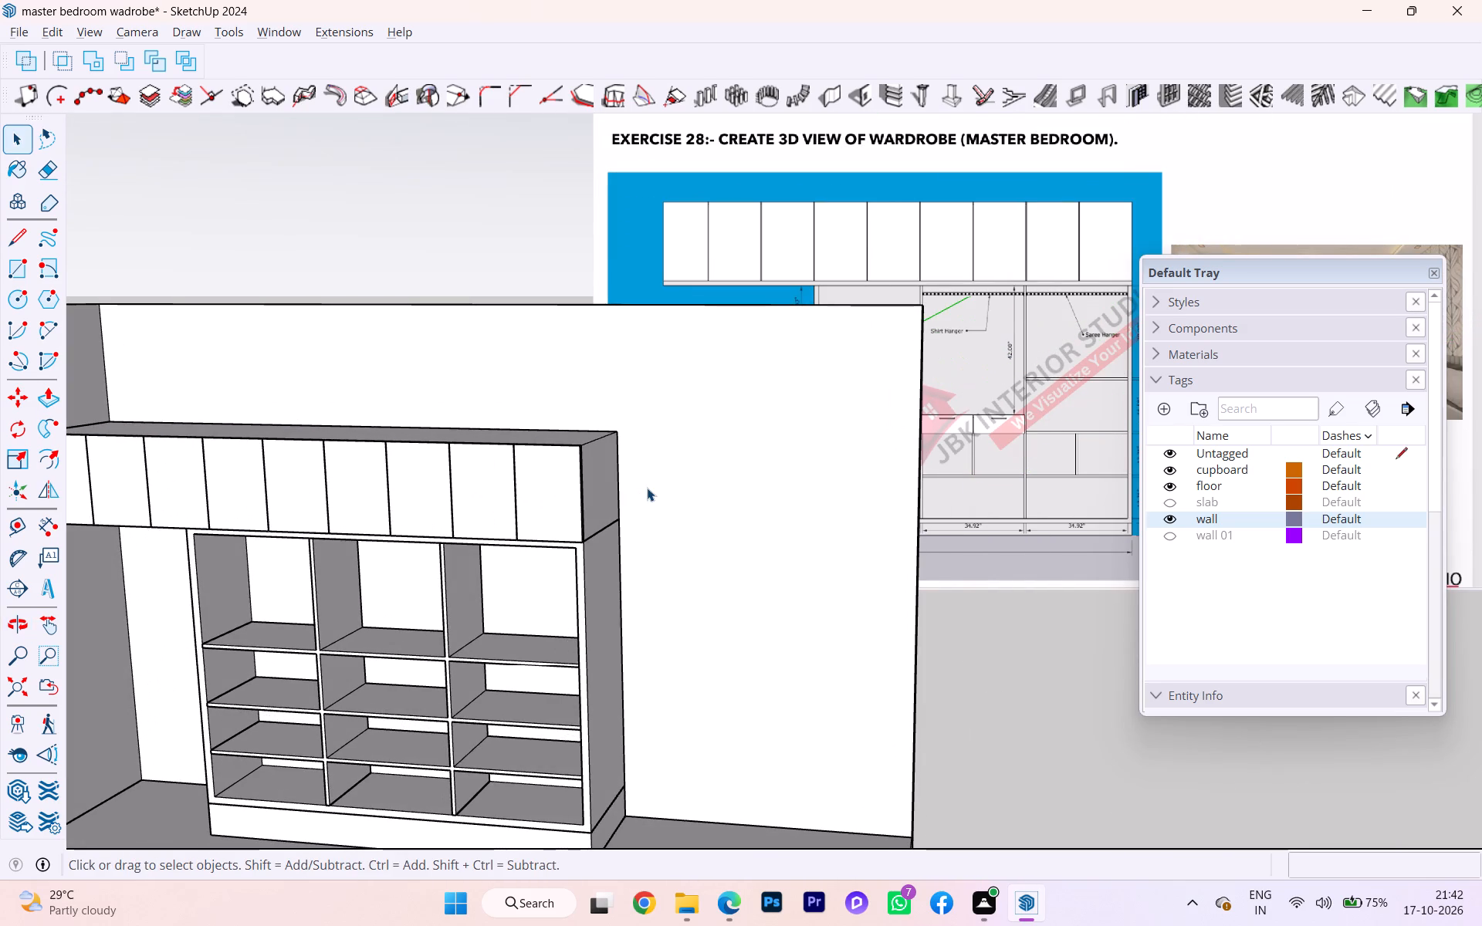
scroll(560, 537, "down", 1)
scroll(560, 537, "up", 1)
scroll(560, 539, "down", 1)
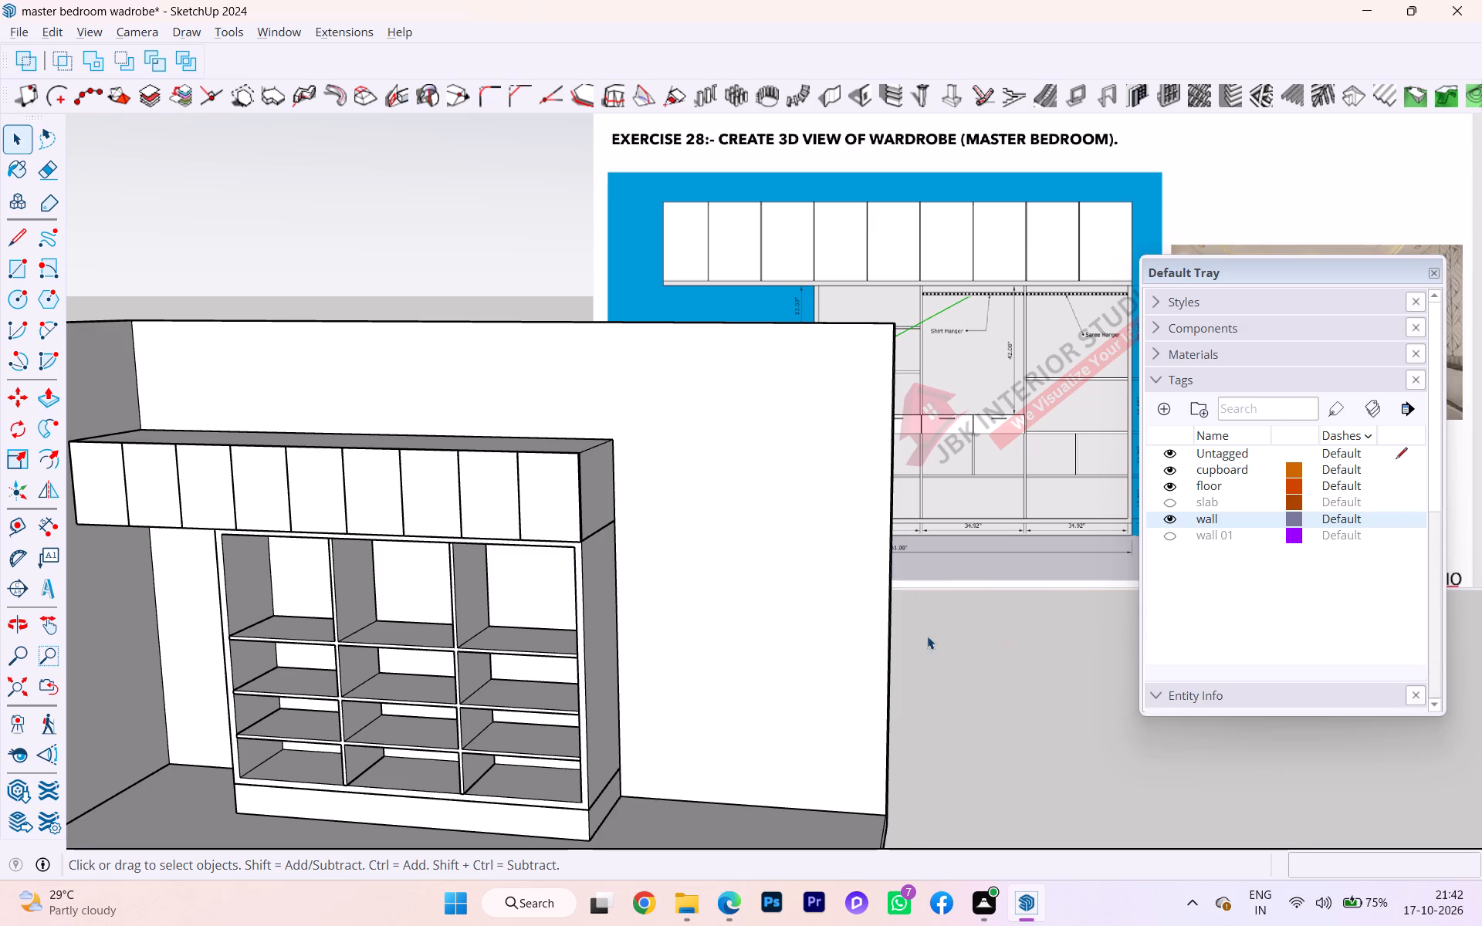
scroll(455, 478, "up", 7)
middle_click_drag(591, 507, 574, 515)
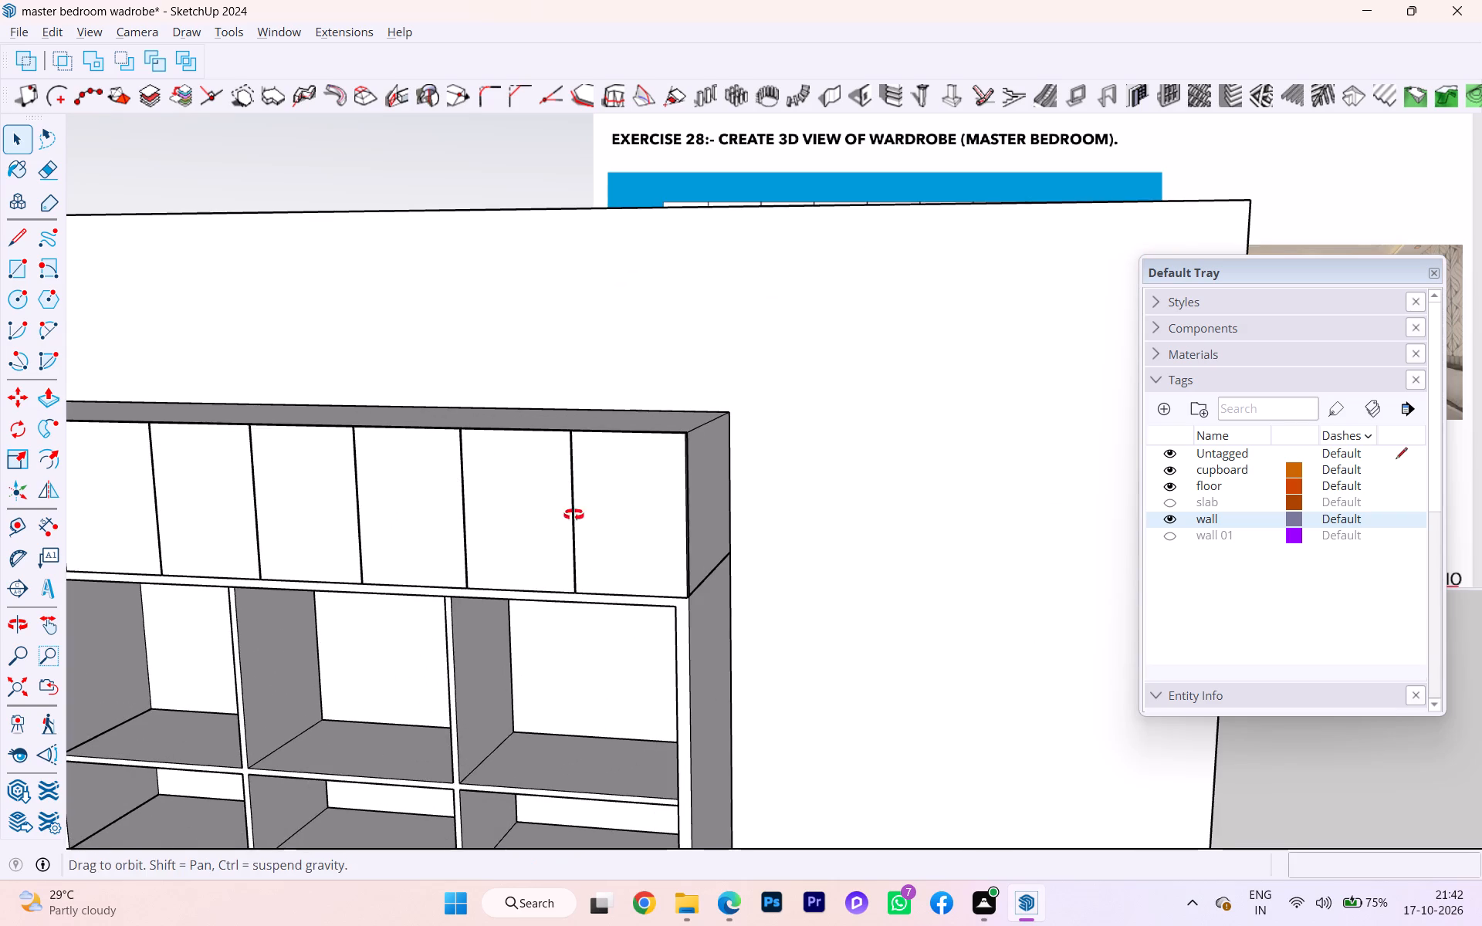
middle_click_drag(574, 515, 406, 537)
left_click(683, 499)
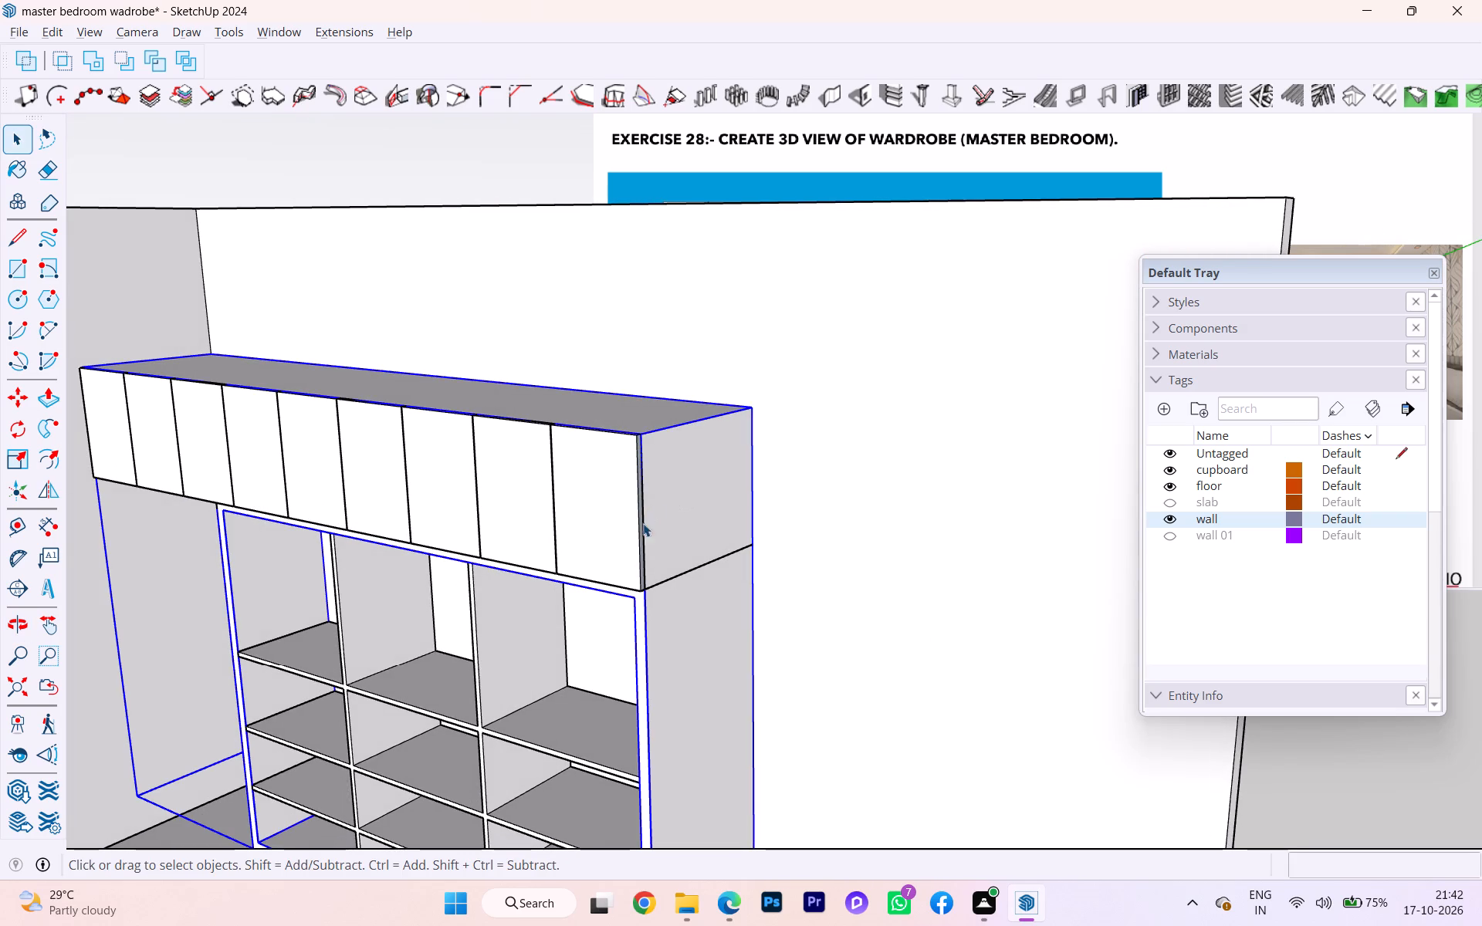
scroll(644, 556, "down", 1)
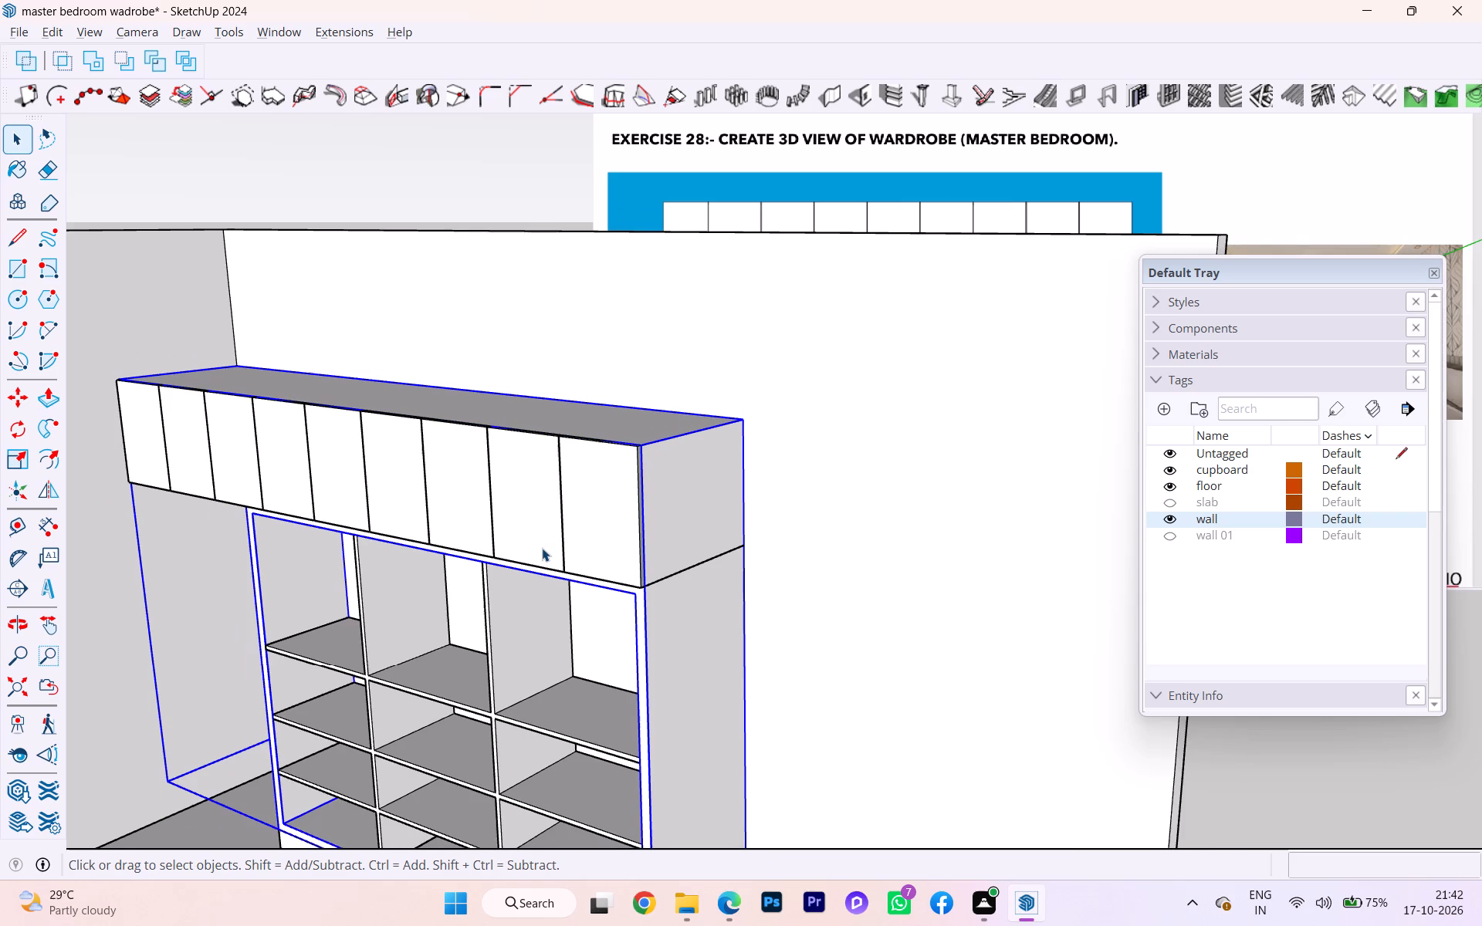
scroll(546, 554, "down", 2)
scroll(546, 553, "up", 1)
scroll(546, 553, "down", 1)
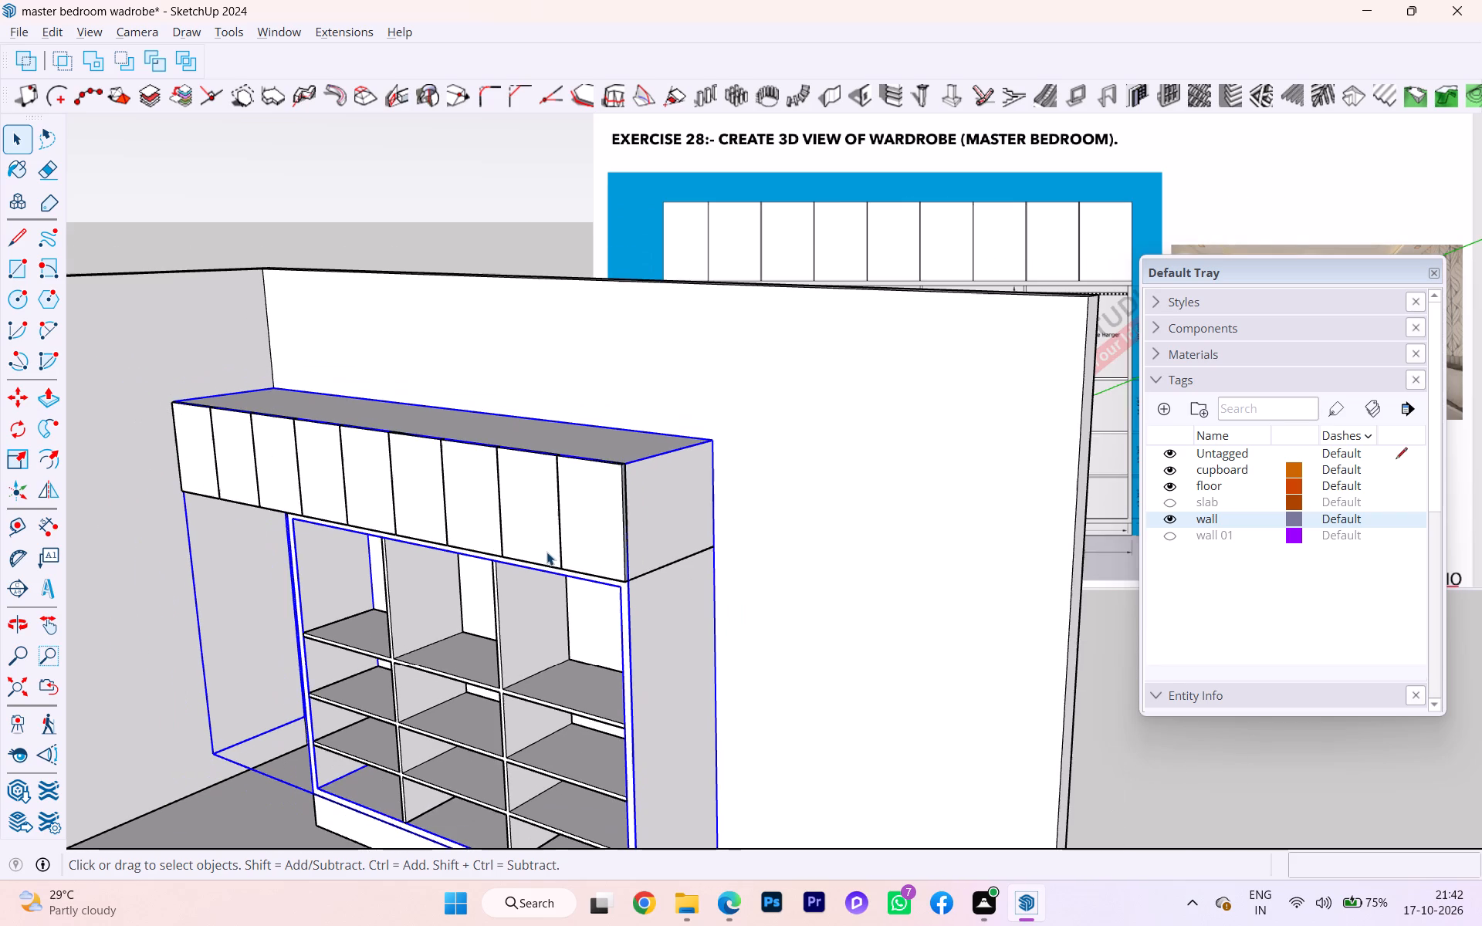
scroll(587, 576, "down", 1)
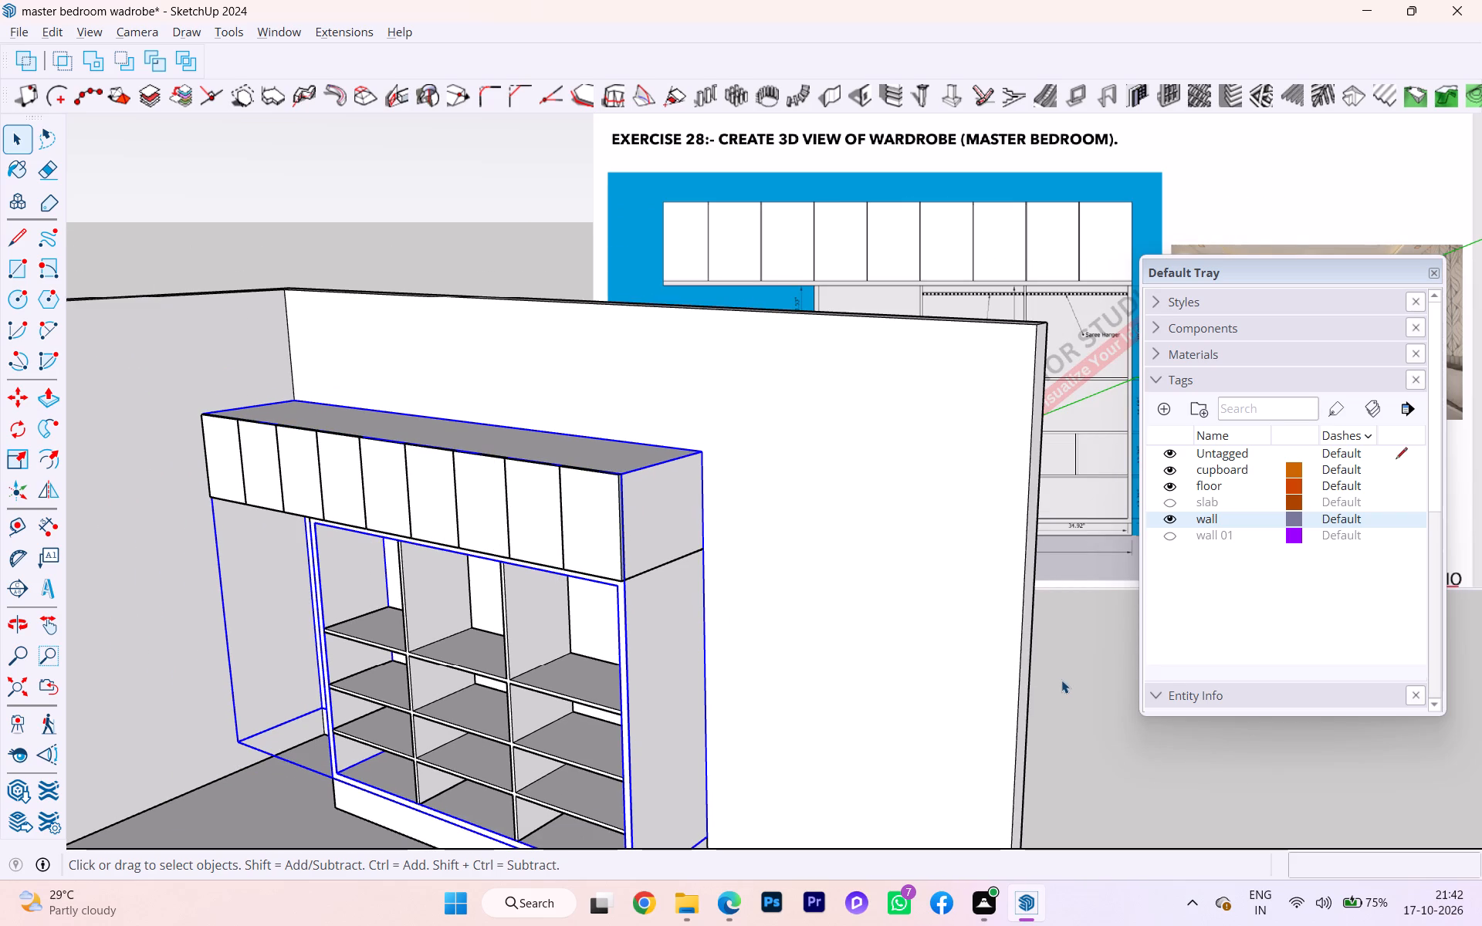
left_click(1060, 678)
scroll(688, 623, "down", 2)
middle_click_drag(687, 623, 679, 614)
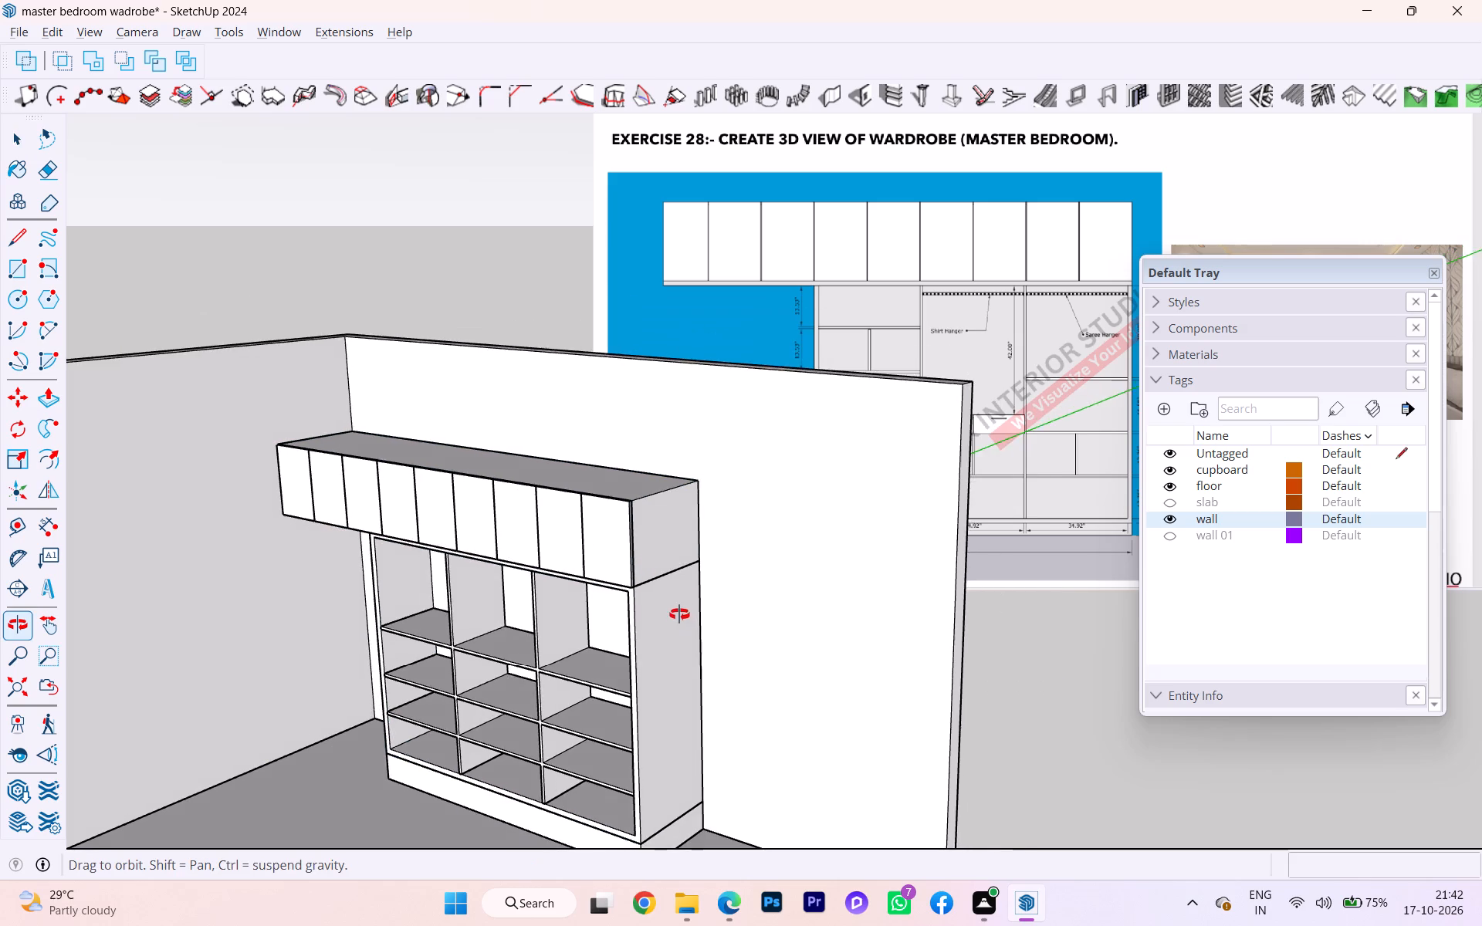
middle_click_drag(679, 614, 682, 582)
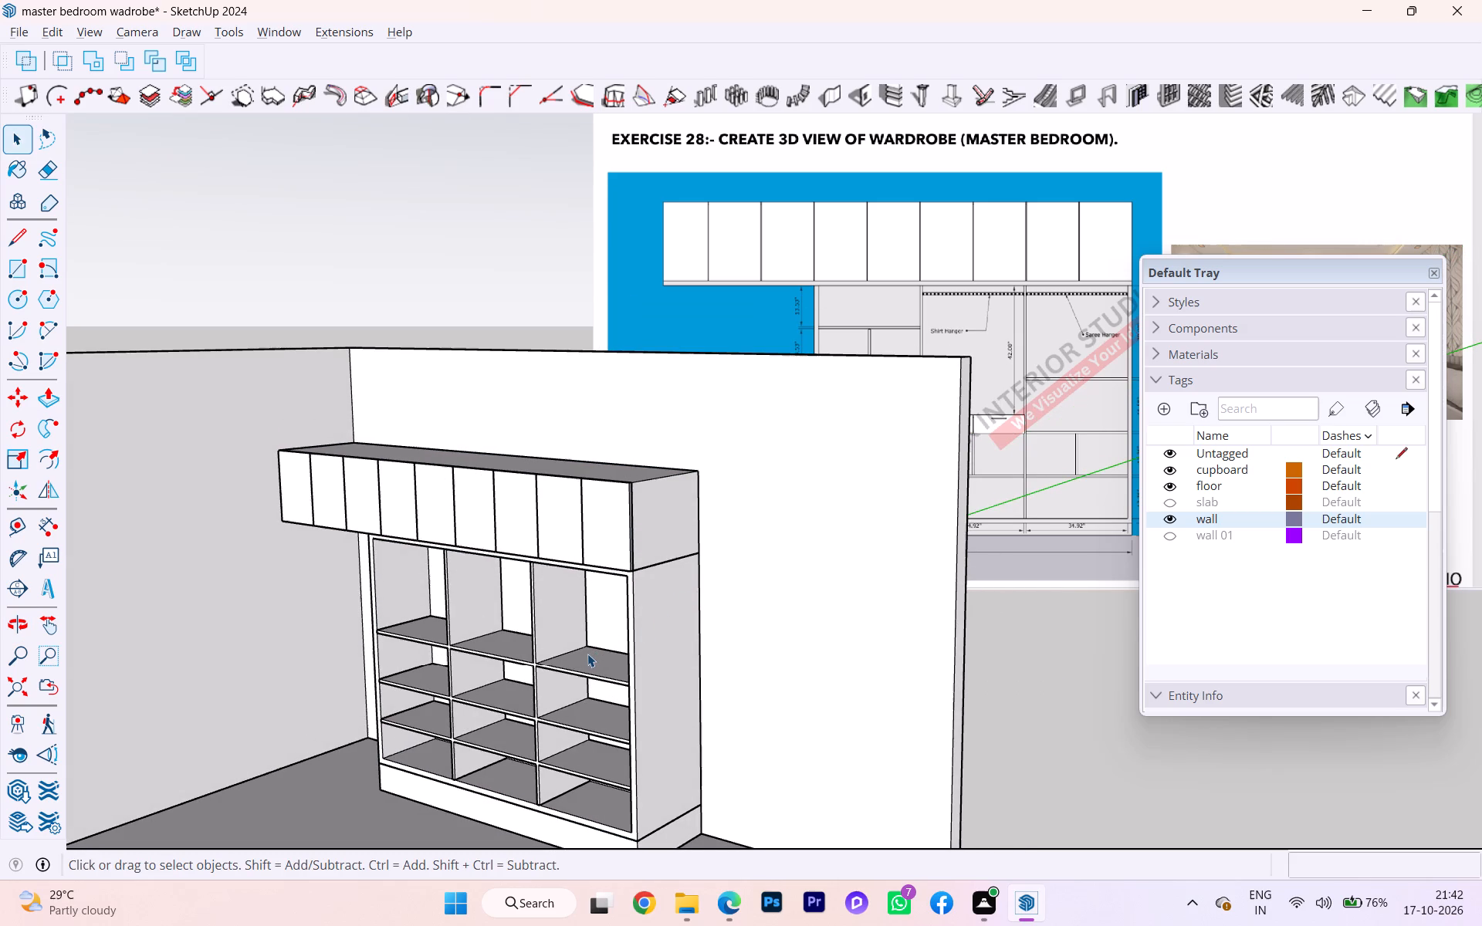
scroll(587, 655, "down", 1)
scroll(673, 648, "down", 2)
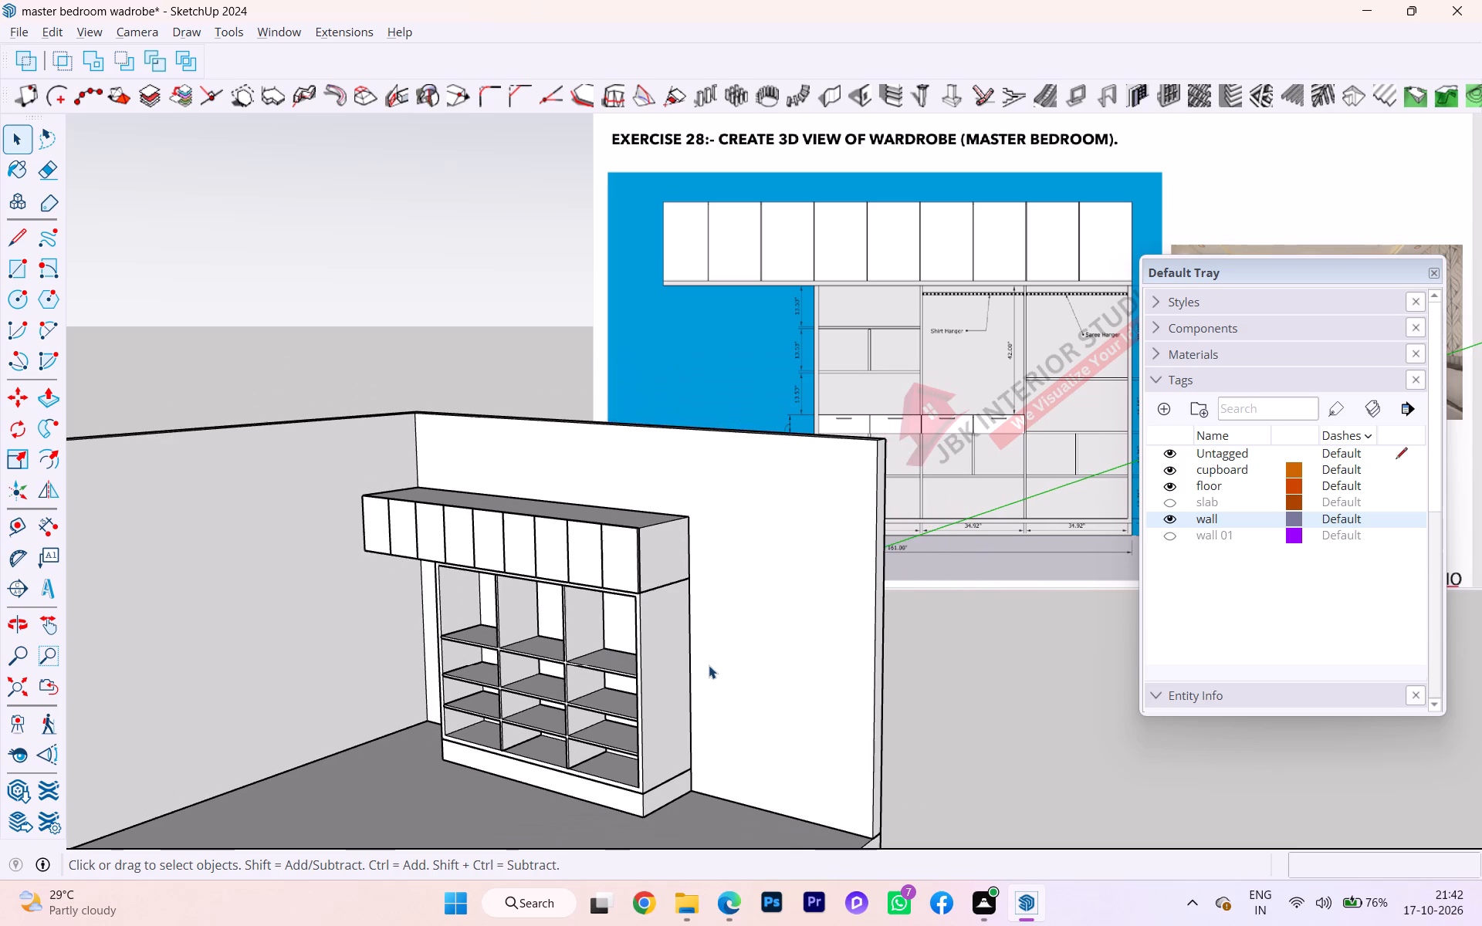
scroll(699, 649, "down", 2)
middle_click_drag(663, 664, 716, 646)
scroll(598, 569, "up", 3)
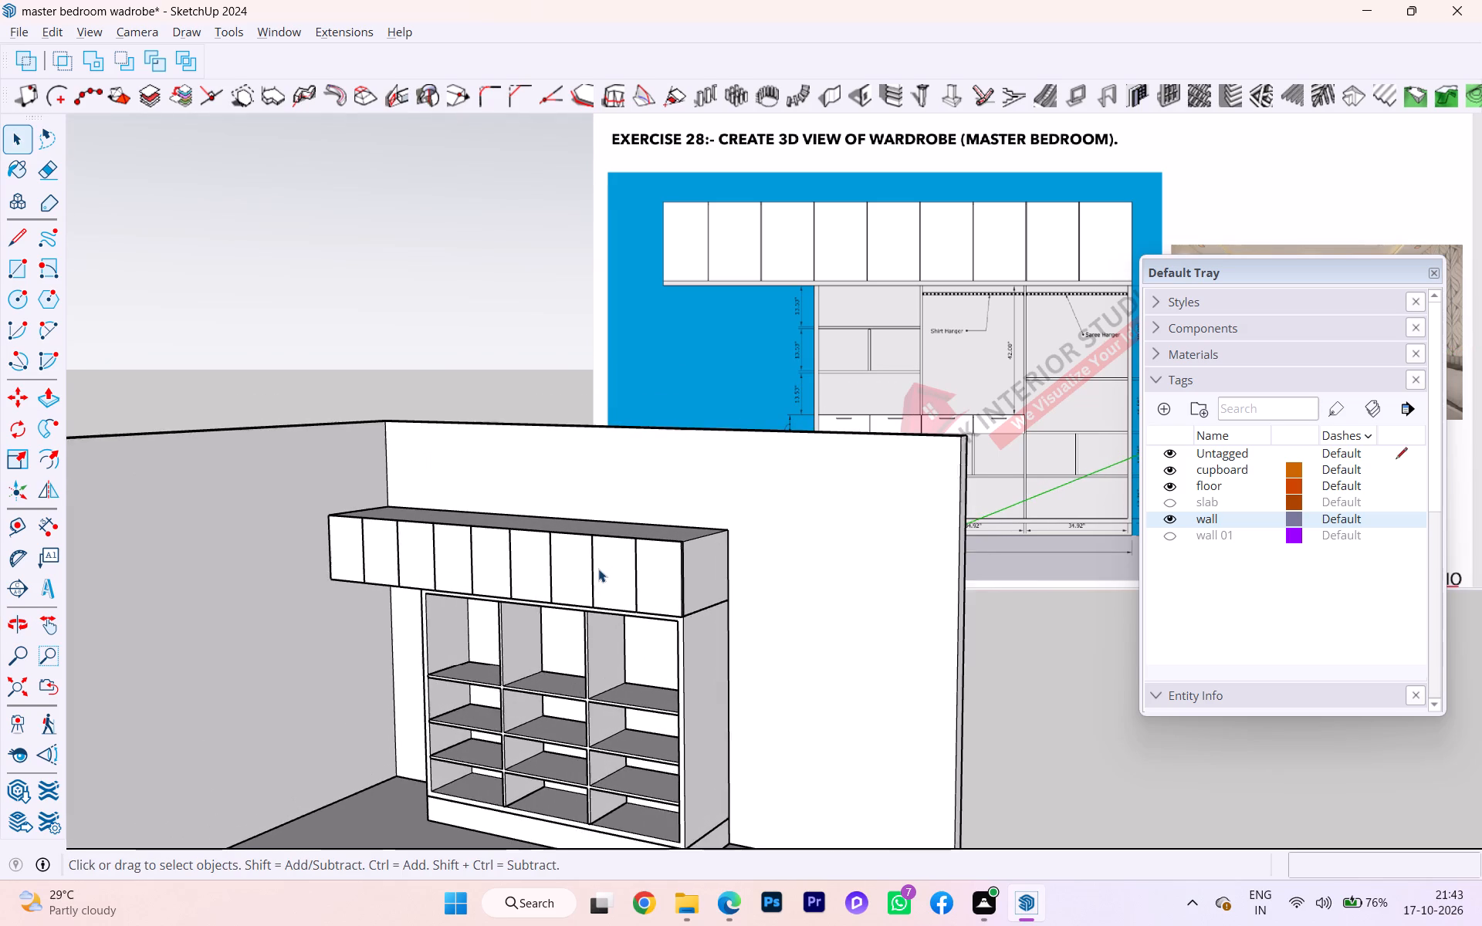
scroll(675, 542, "up", 2)
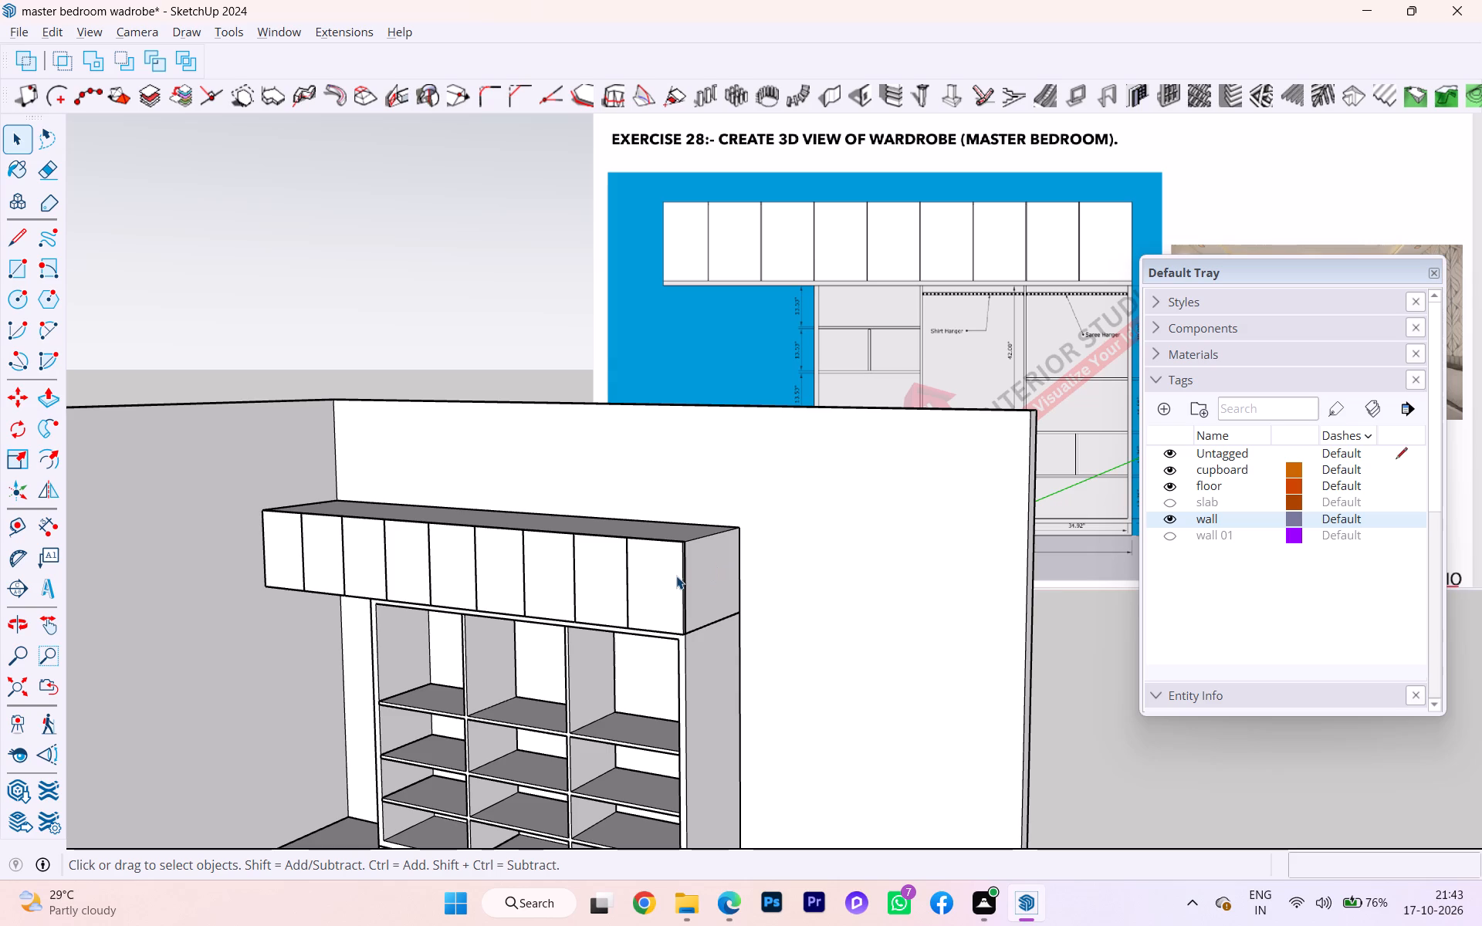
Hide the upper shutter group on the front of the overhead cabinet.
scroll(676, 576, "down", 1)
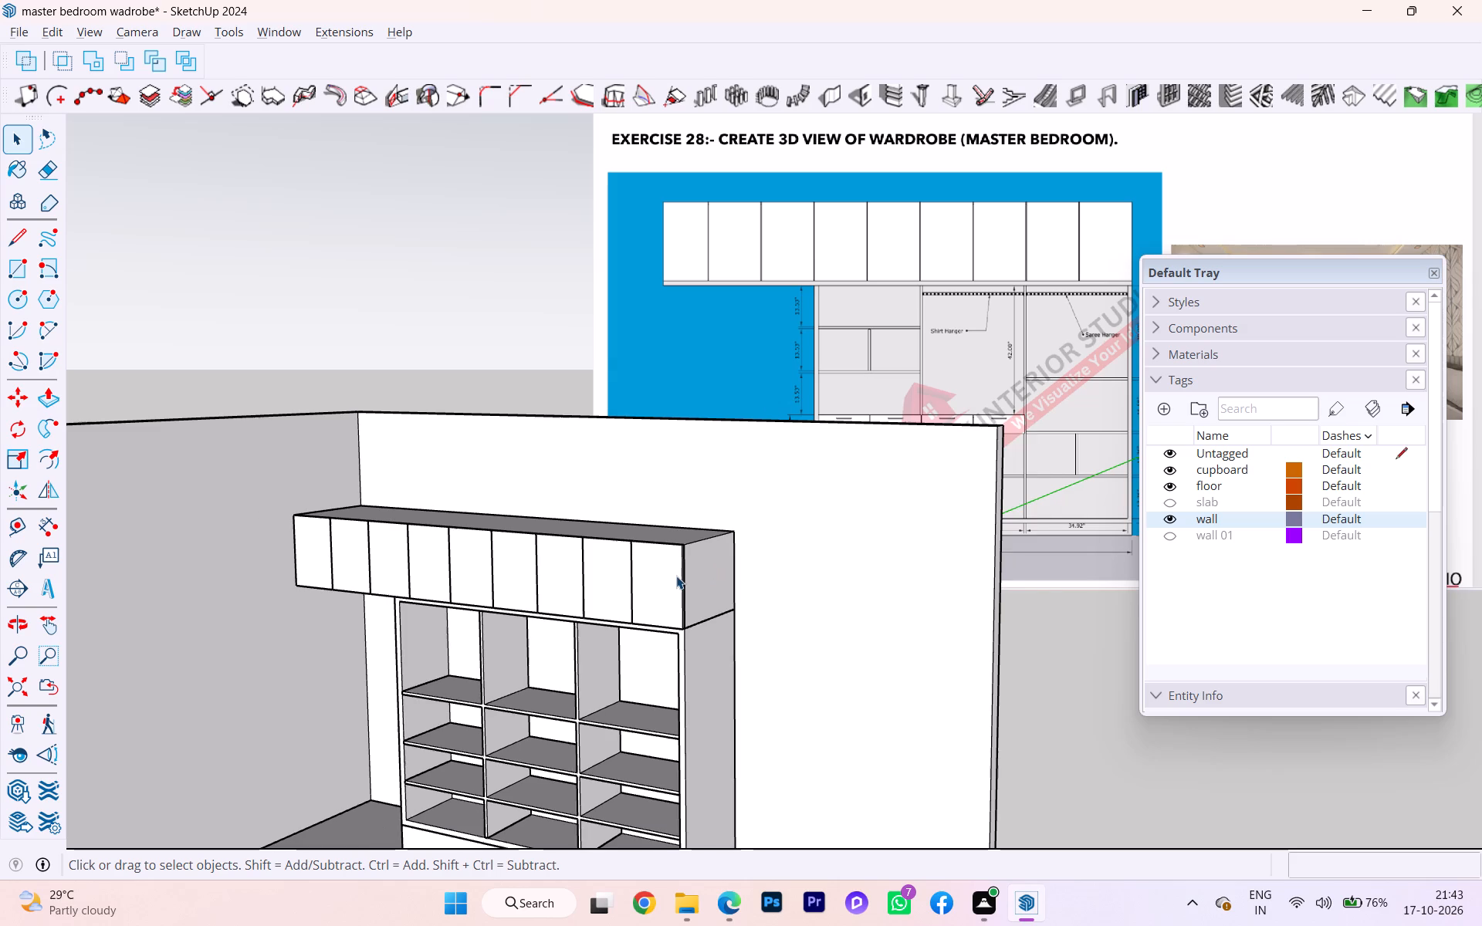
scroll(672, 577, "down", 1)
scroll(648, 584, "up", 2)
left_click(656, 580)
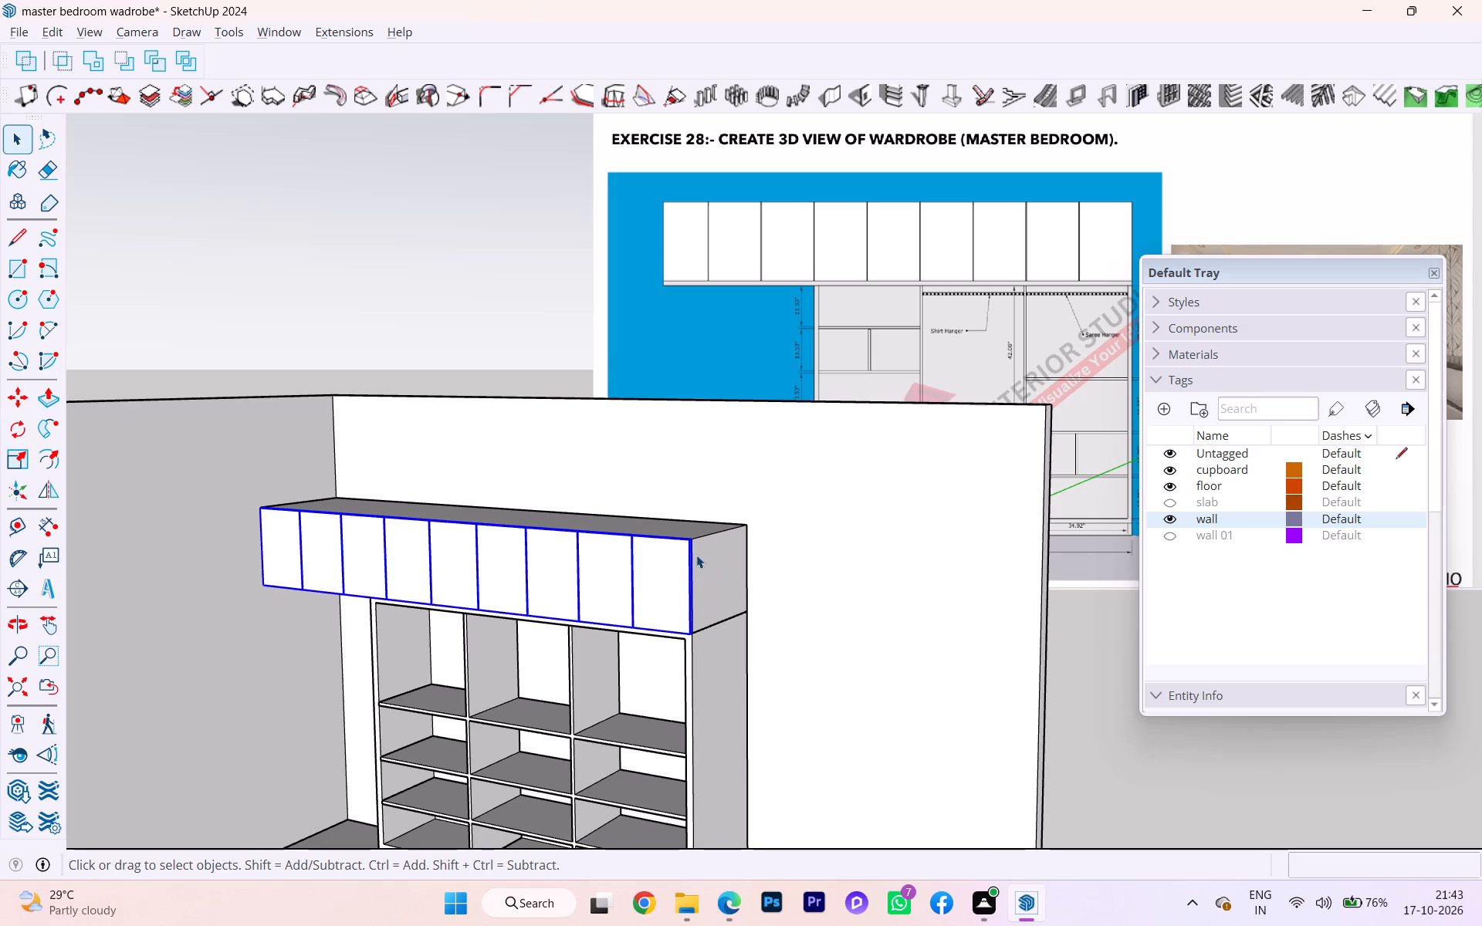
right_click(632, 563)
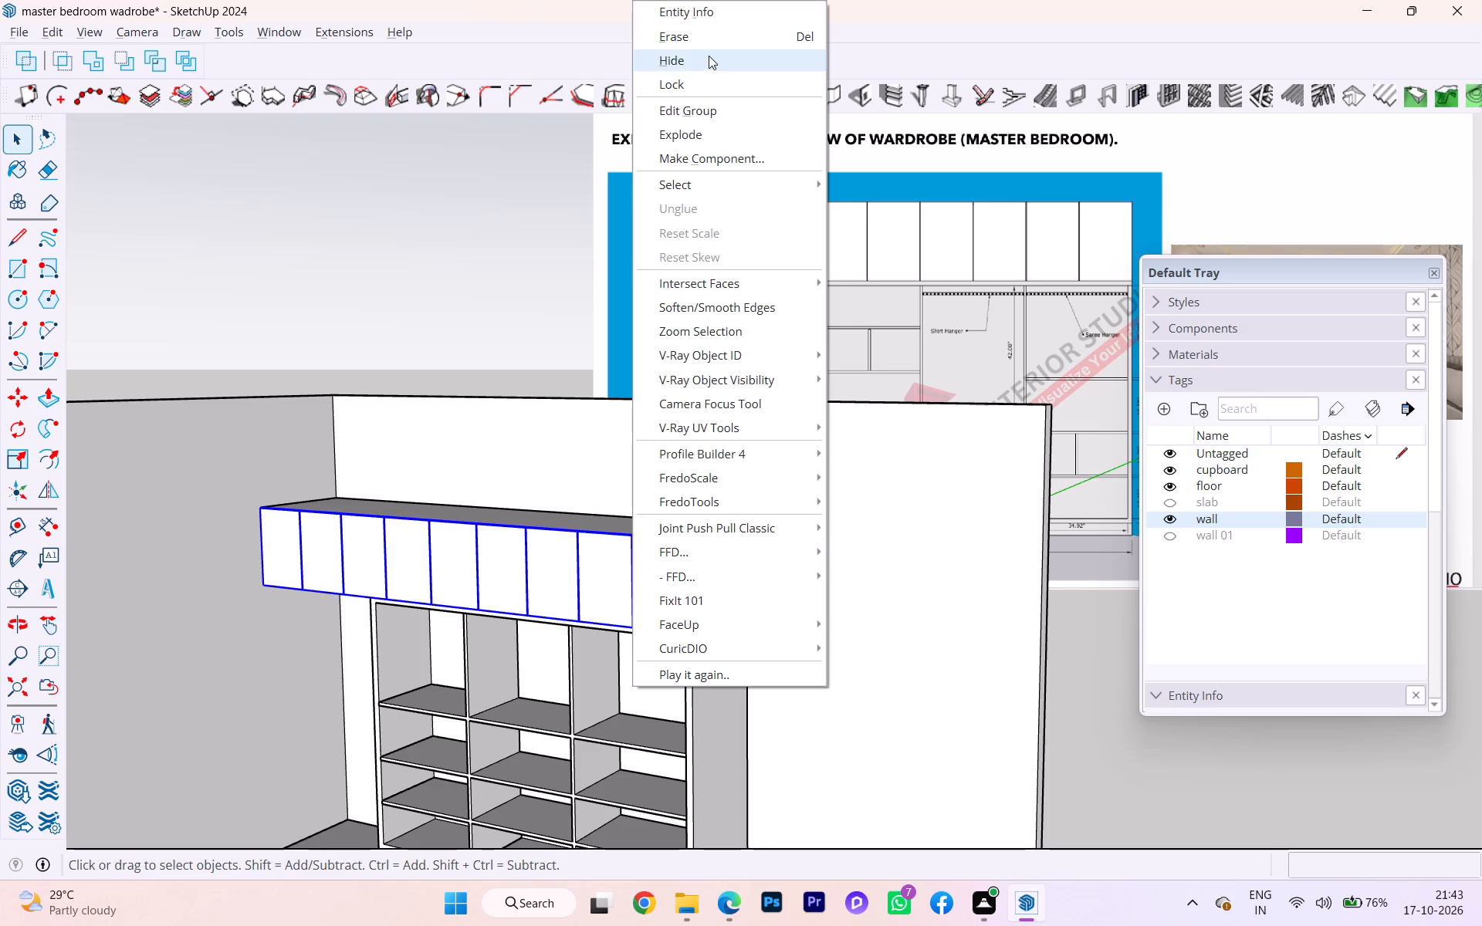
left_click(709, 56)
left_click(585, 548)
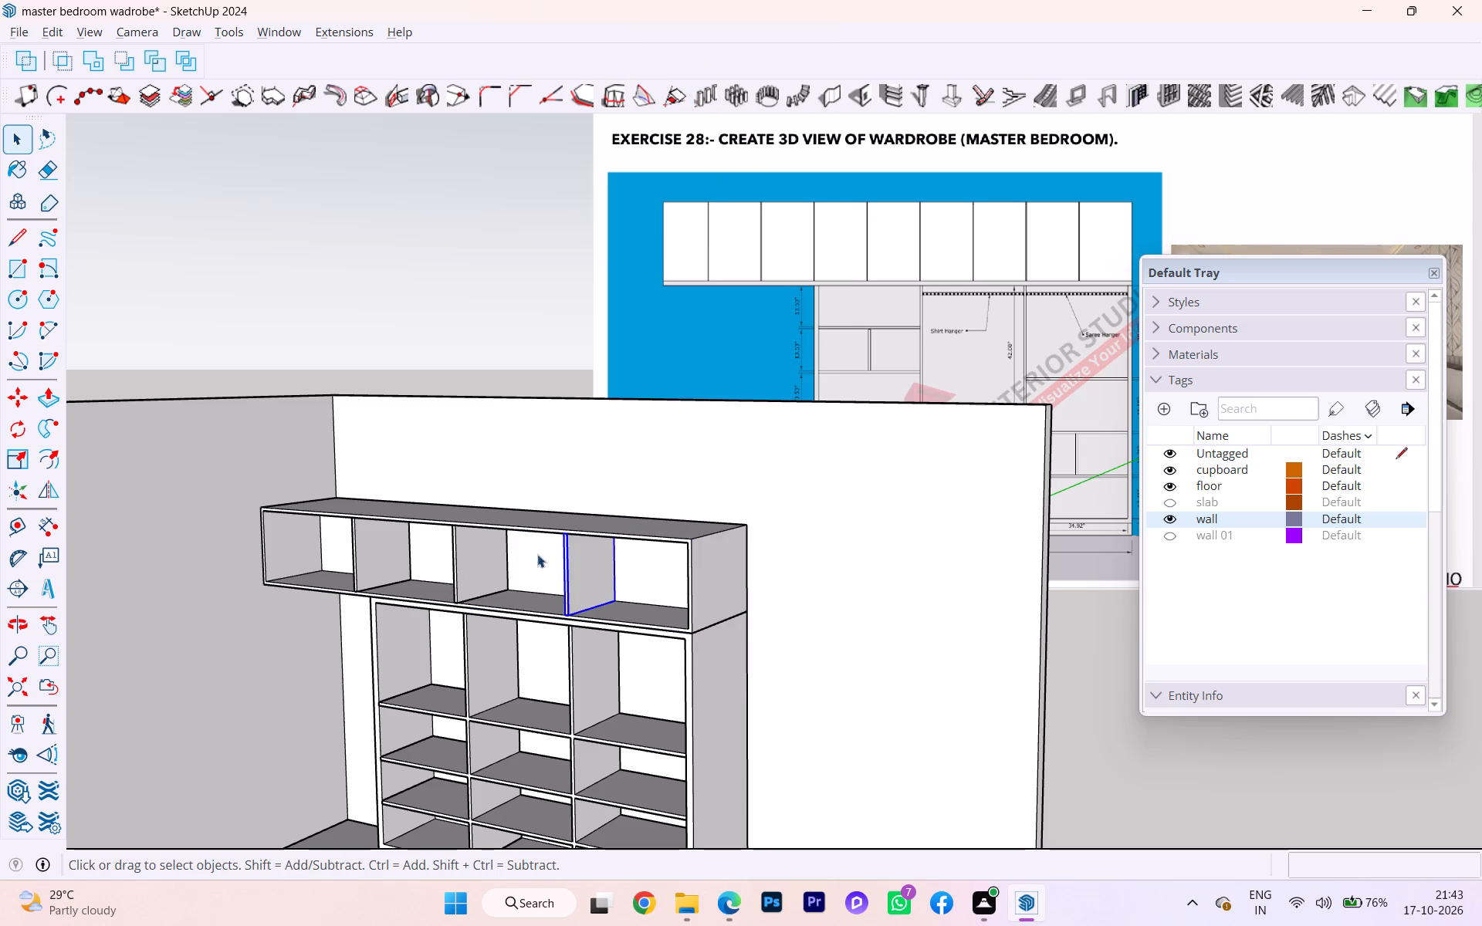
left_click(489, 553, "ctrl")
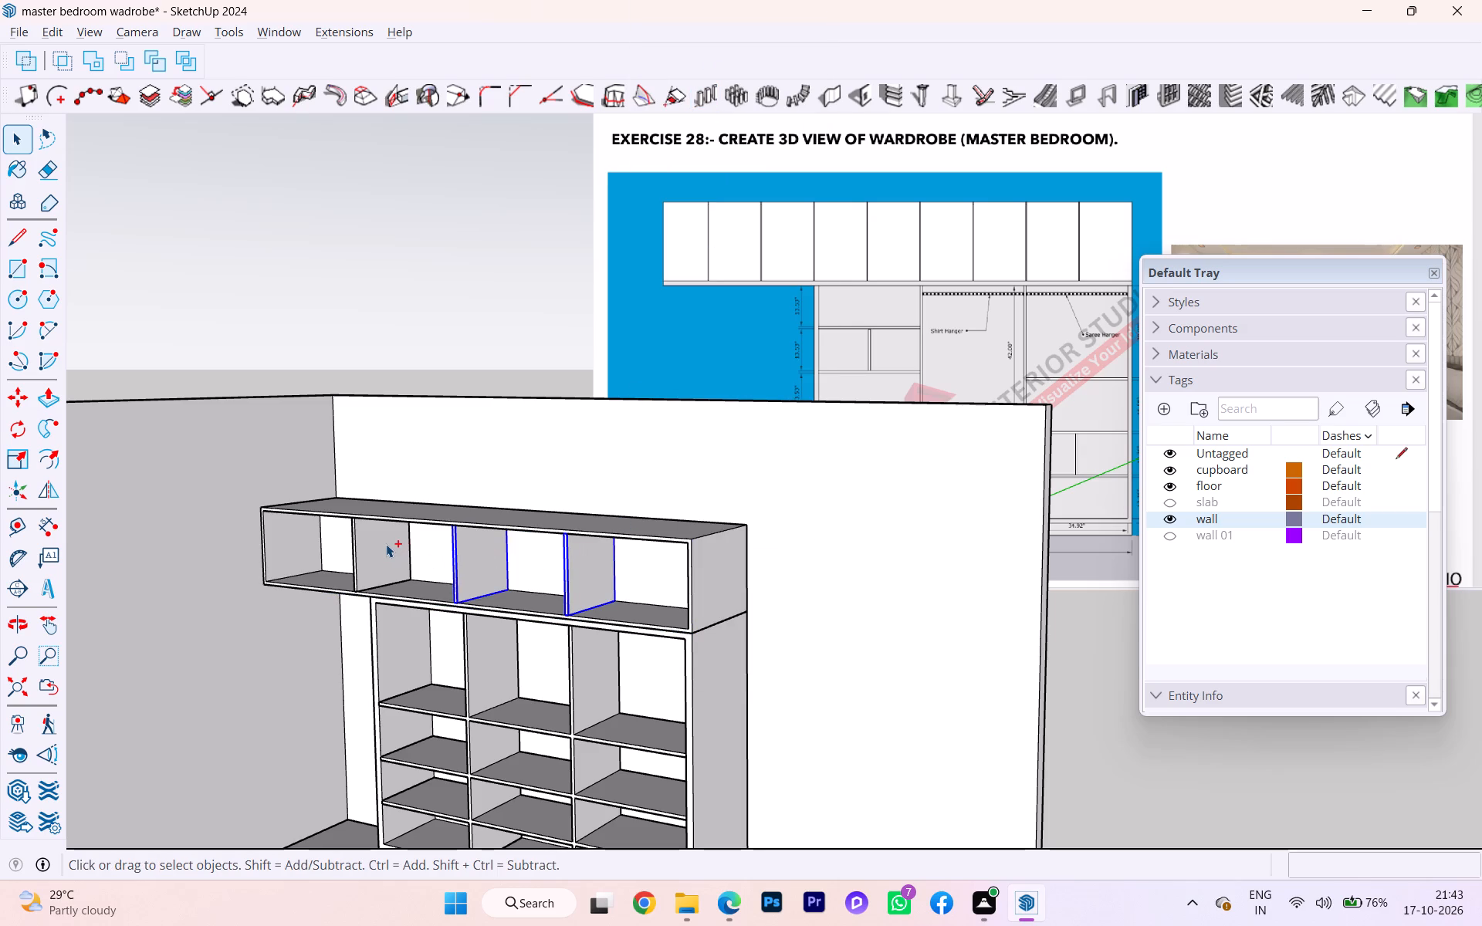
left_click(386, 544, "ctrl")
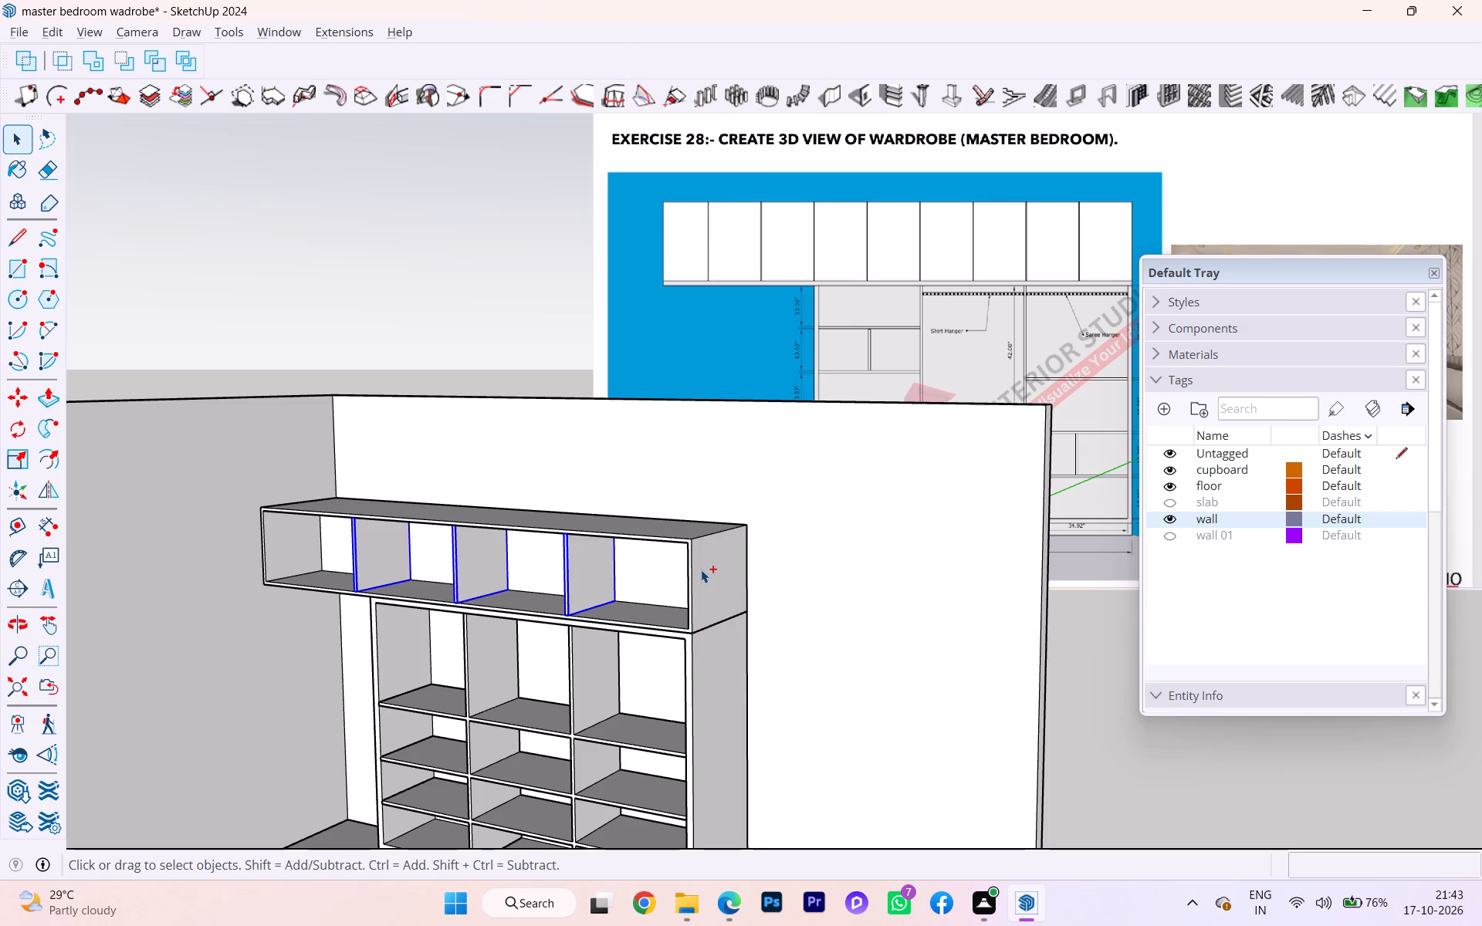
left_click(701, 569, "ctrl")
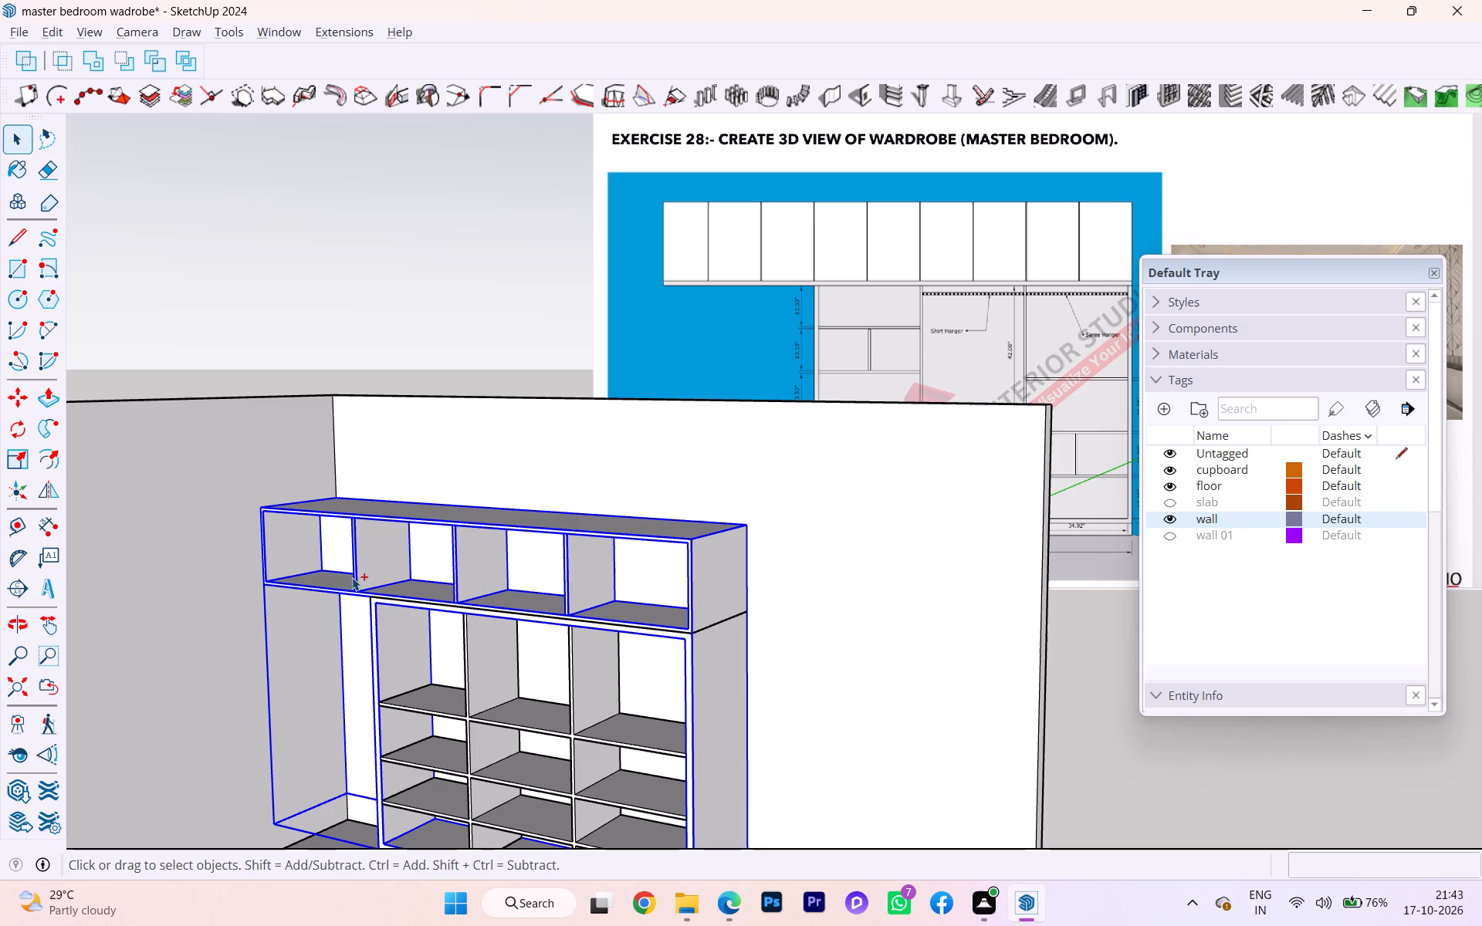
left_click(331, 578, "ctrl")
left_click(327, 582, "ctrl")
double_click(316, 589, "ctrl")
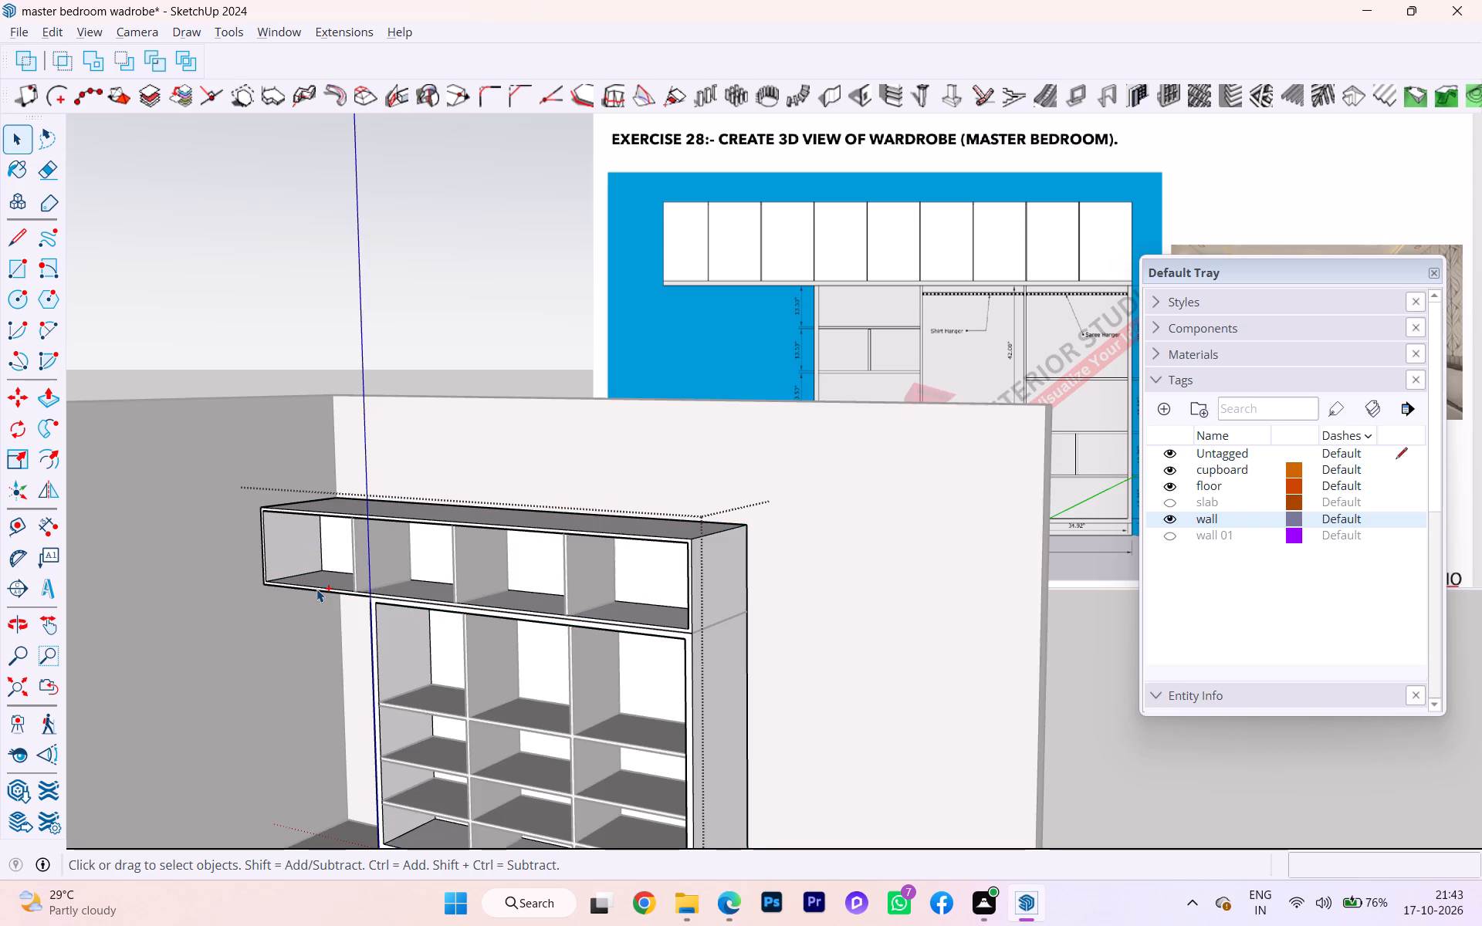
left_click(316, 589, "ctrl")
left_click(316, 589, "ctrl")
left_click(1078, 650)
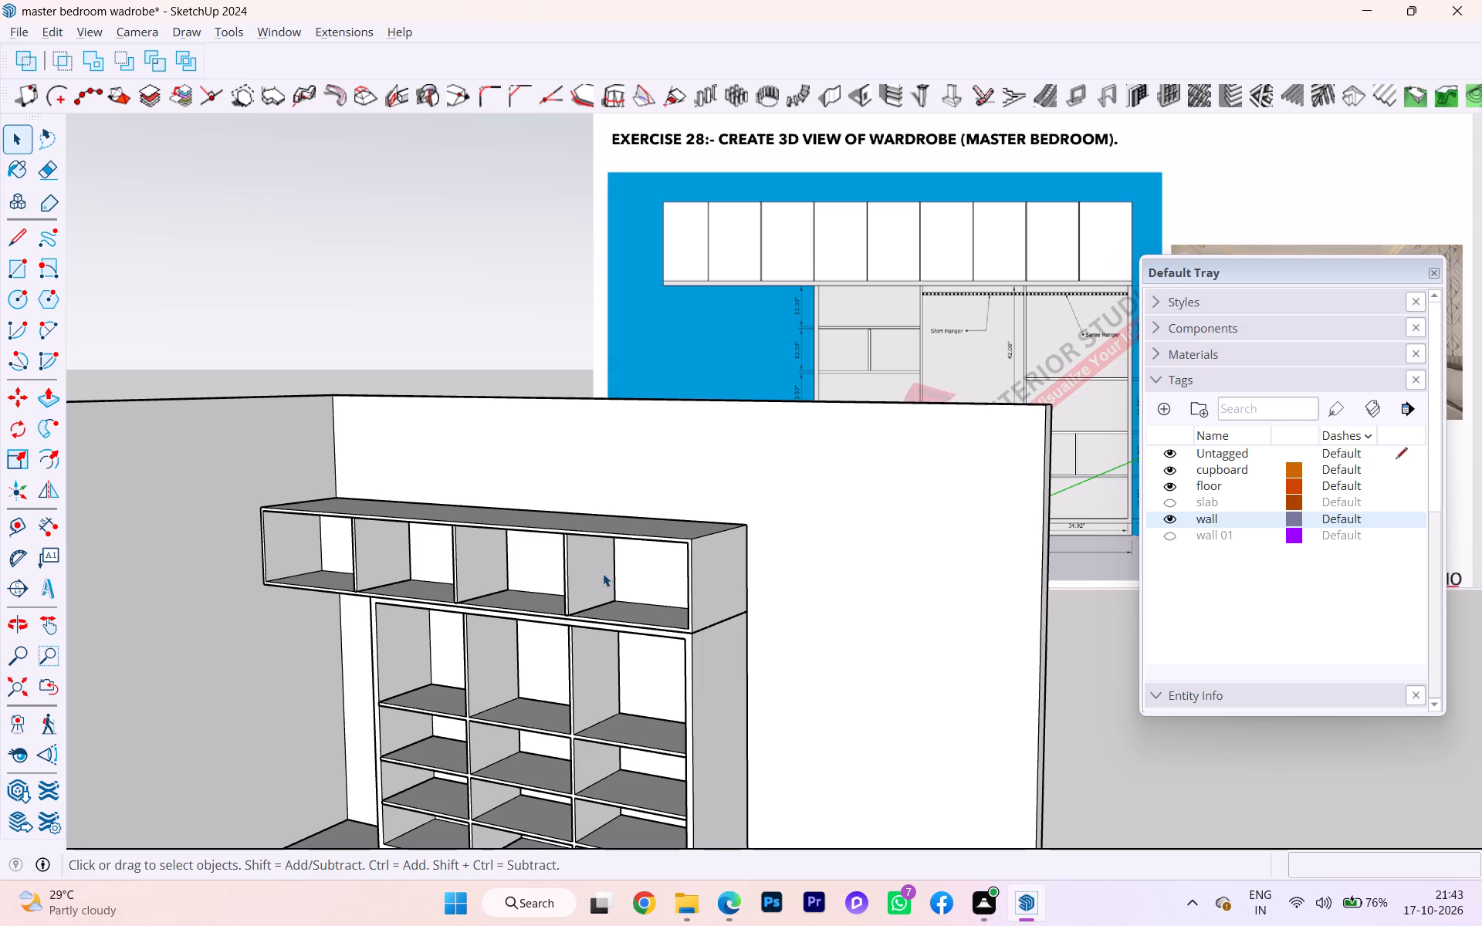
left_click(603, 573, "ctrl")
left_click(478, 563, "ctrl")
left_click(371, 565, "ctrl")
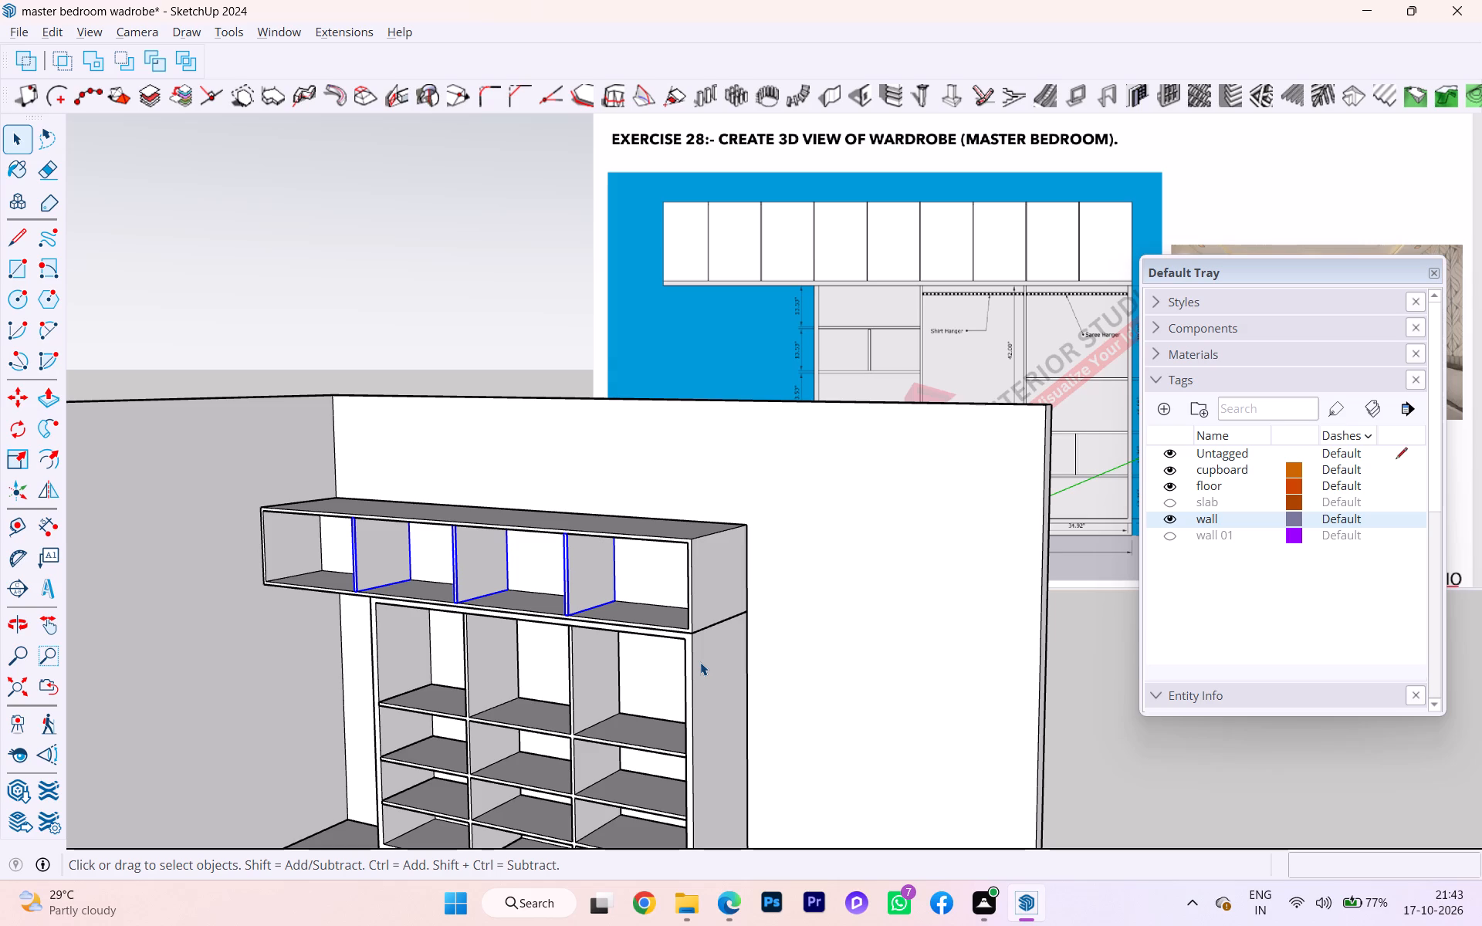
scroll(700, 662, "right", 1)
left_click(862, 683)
Examine the open compartments of the overhead cabinet and pick out its three vertical partitions.
scroll(674, 660, "up", 1)
scroll(674, 660, "down", 2)
scroll(674, 660, "up", 3)
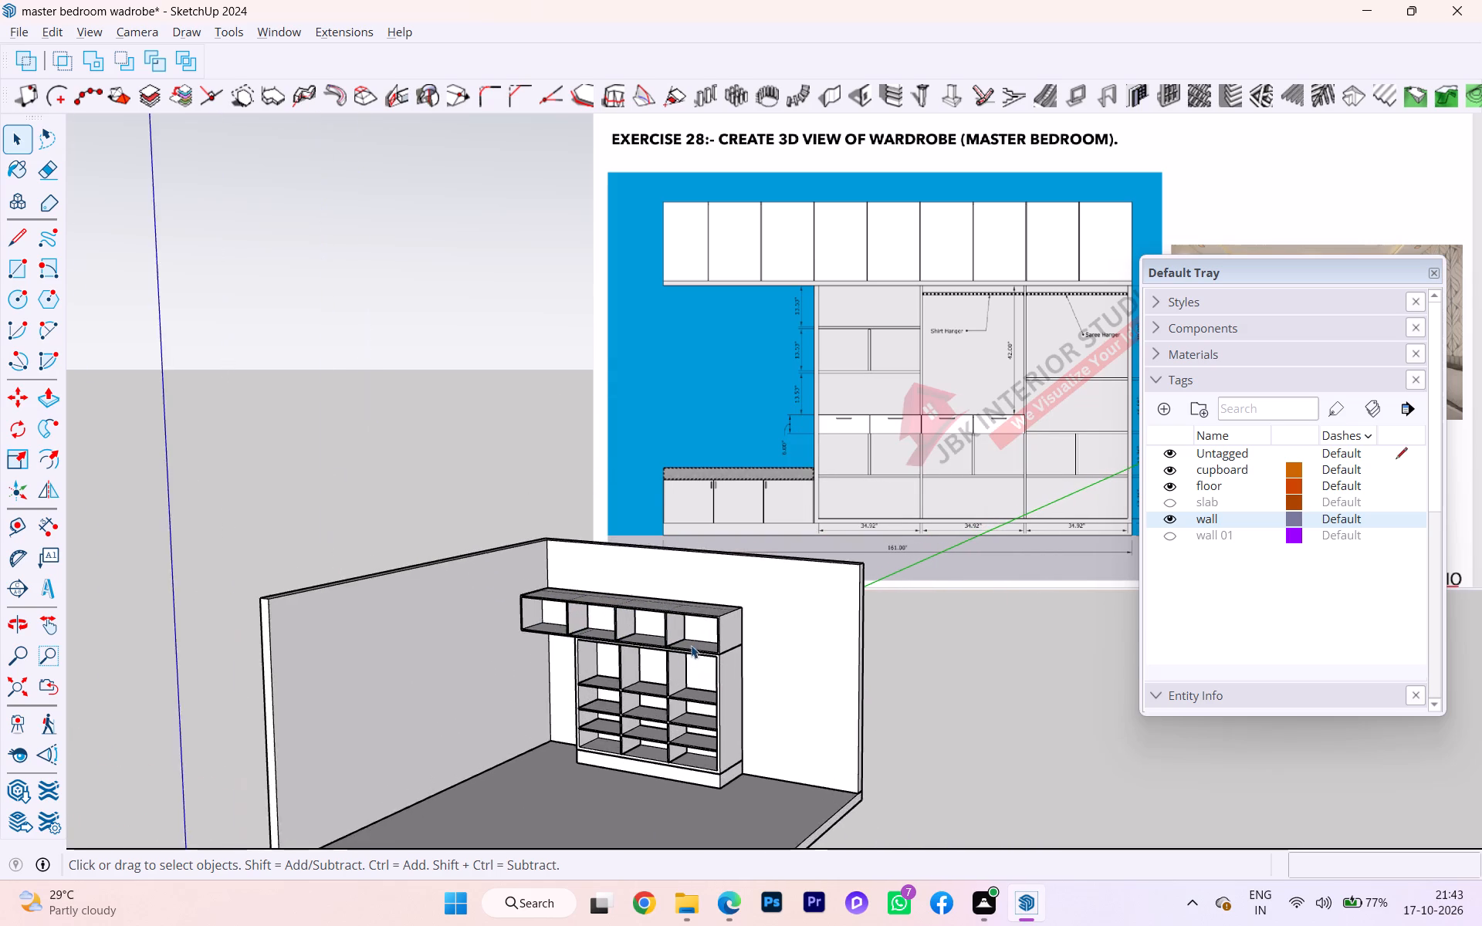
scroll(691, 645, "up", 2)
scroll(692, 644, "down", 1)
scroll(692, 644, "up", 13)
scroll(719, 637, "down", 1)
scroll(789, 635, "down", 1)
scroll(625, 652, "down", 2)
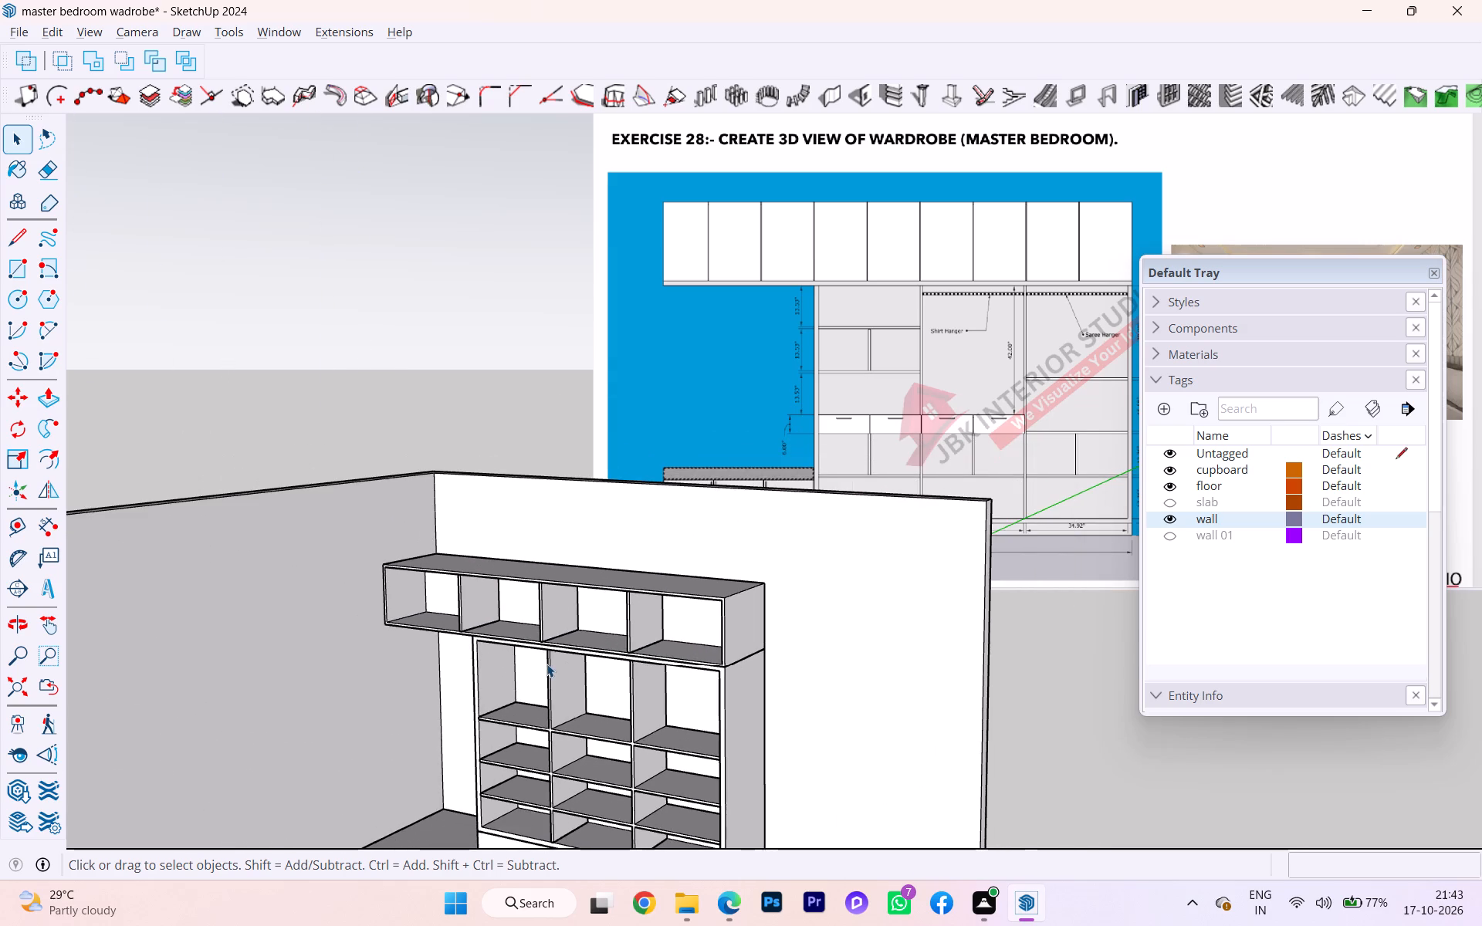
scroll(726, 611, "up", 4)
scroll(606, 619, "up", 2)
scroll(565, 624, "down", 5)
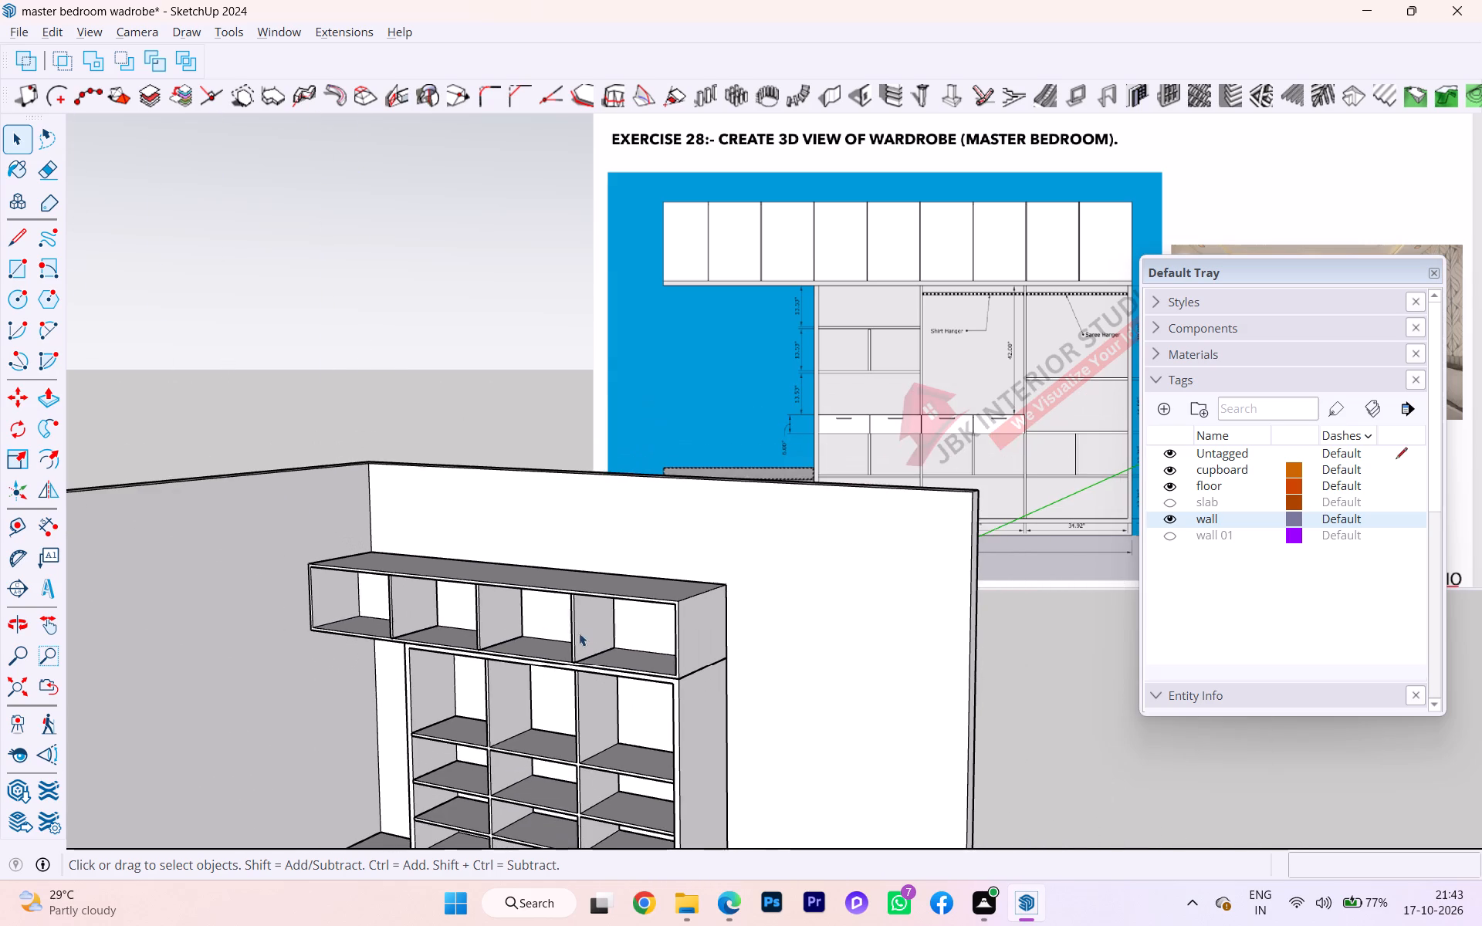
left_click(600, 630)
left_click(504, 613, "ctrl")
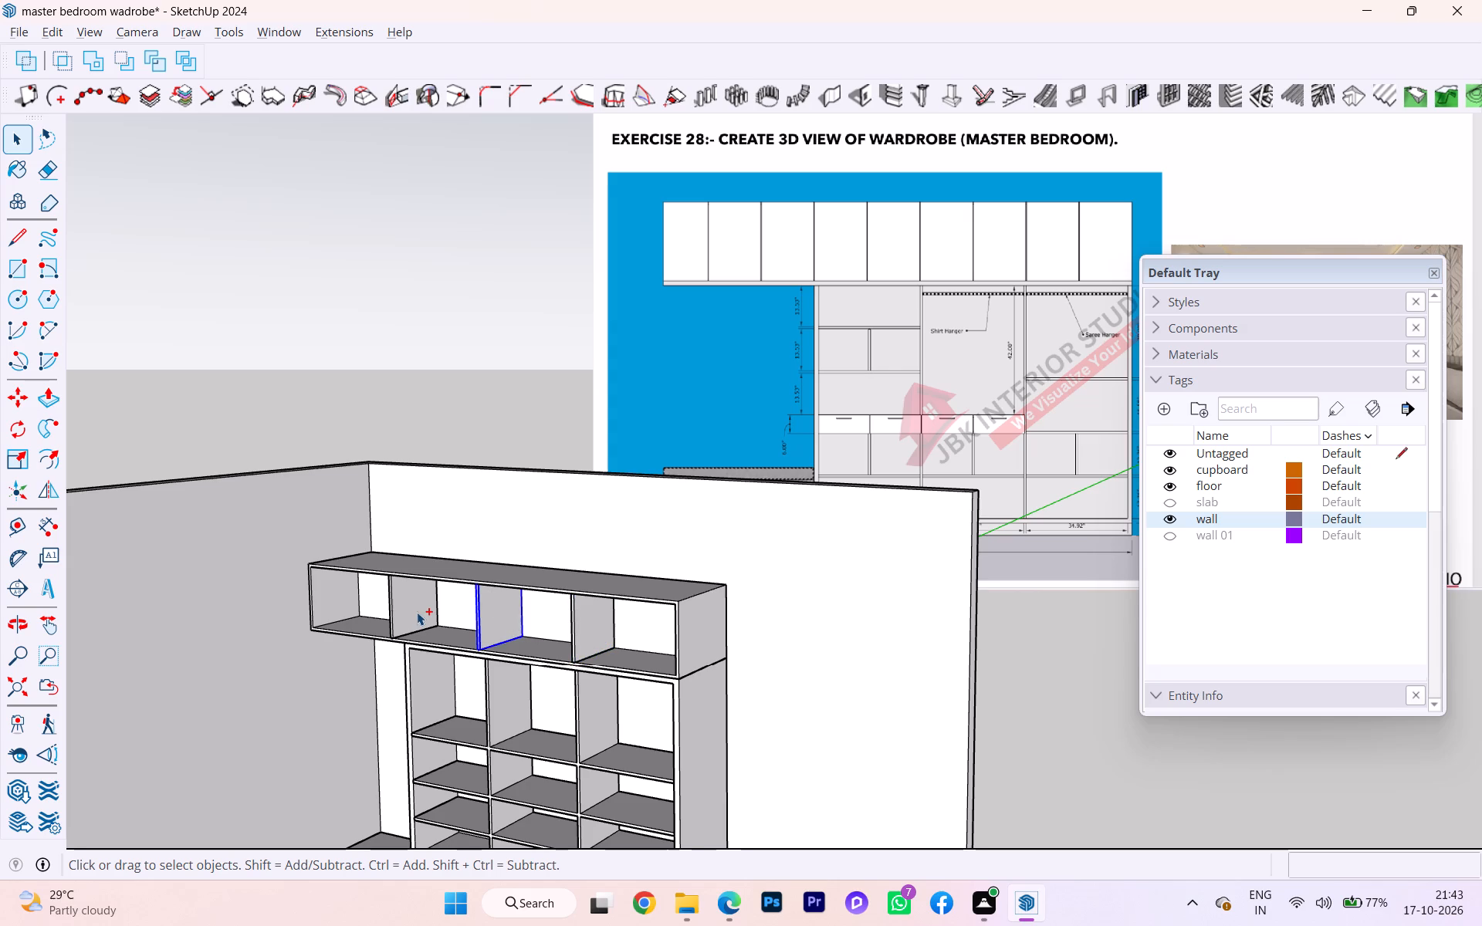
left_click(417, 612, "ctrl")
left_click(584, 612, "ctrl")
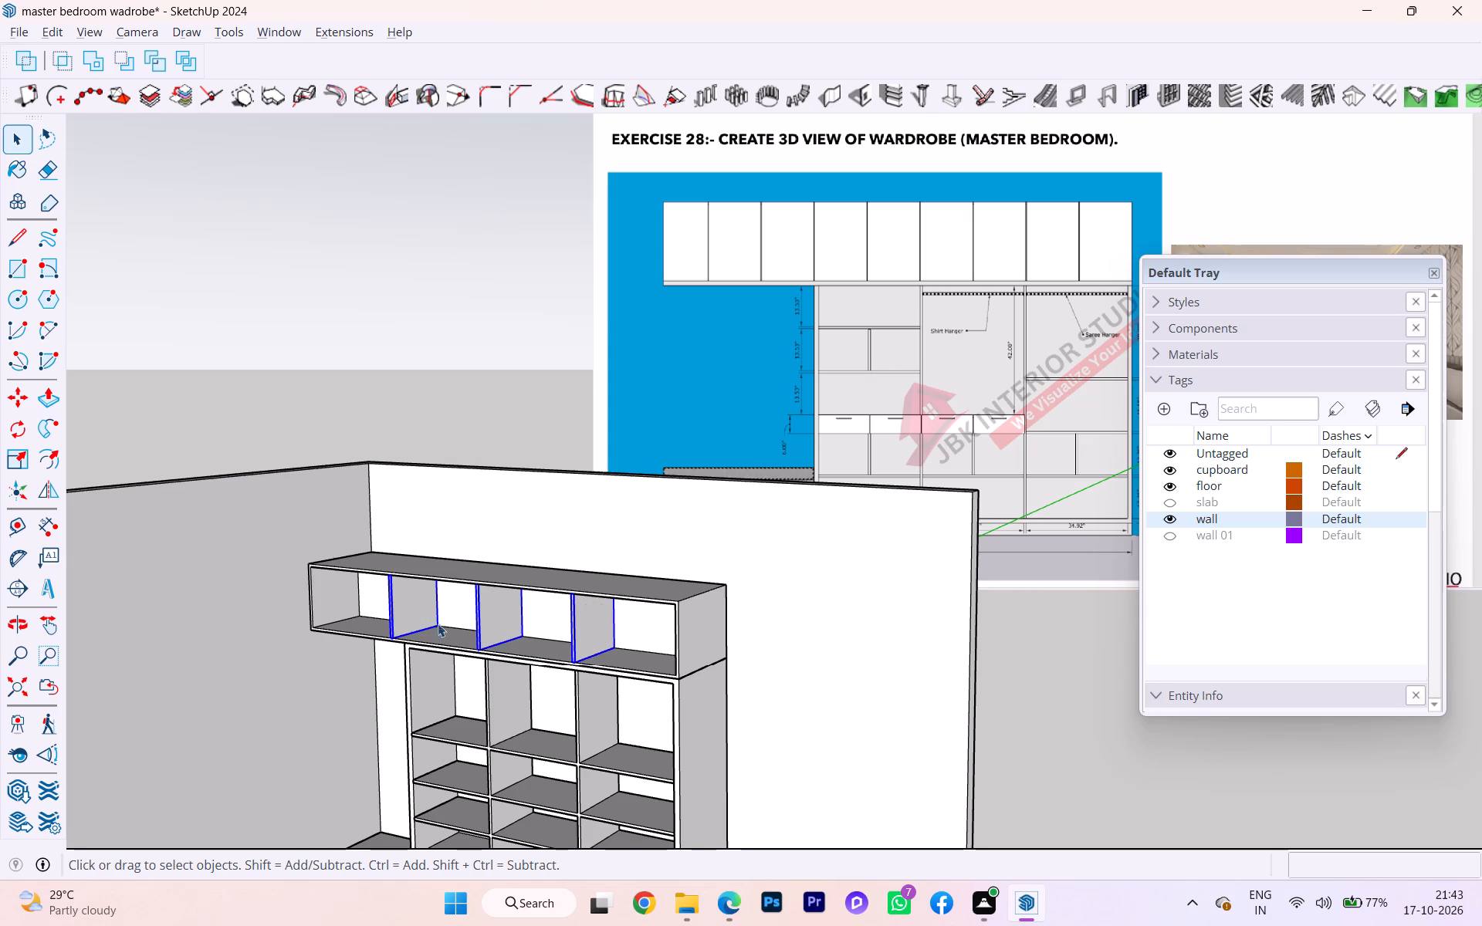
scroll(418, 620, "down", 2)
scroll(591, 620, "up", 5)
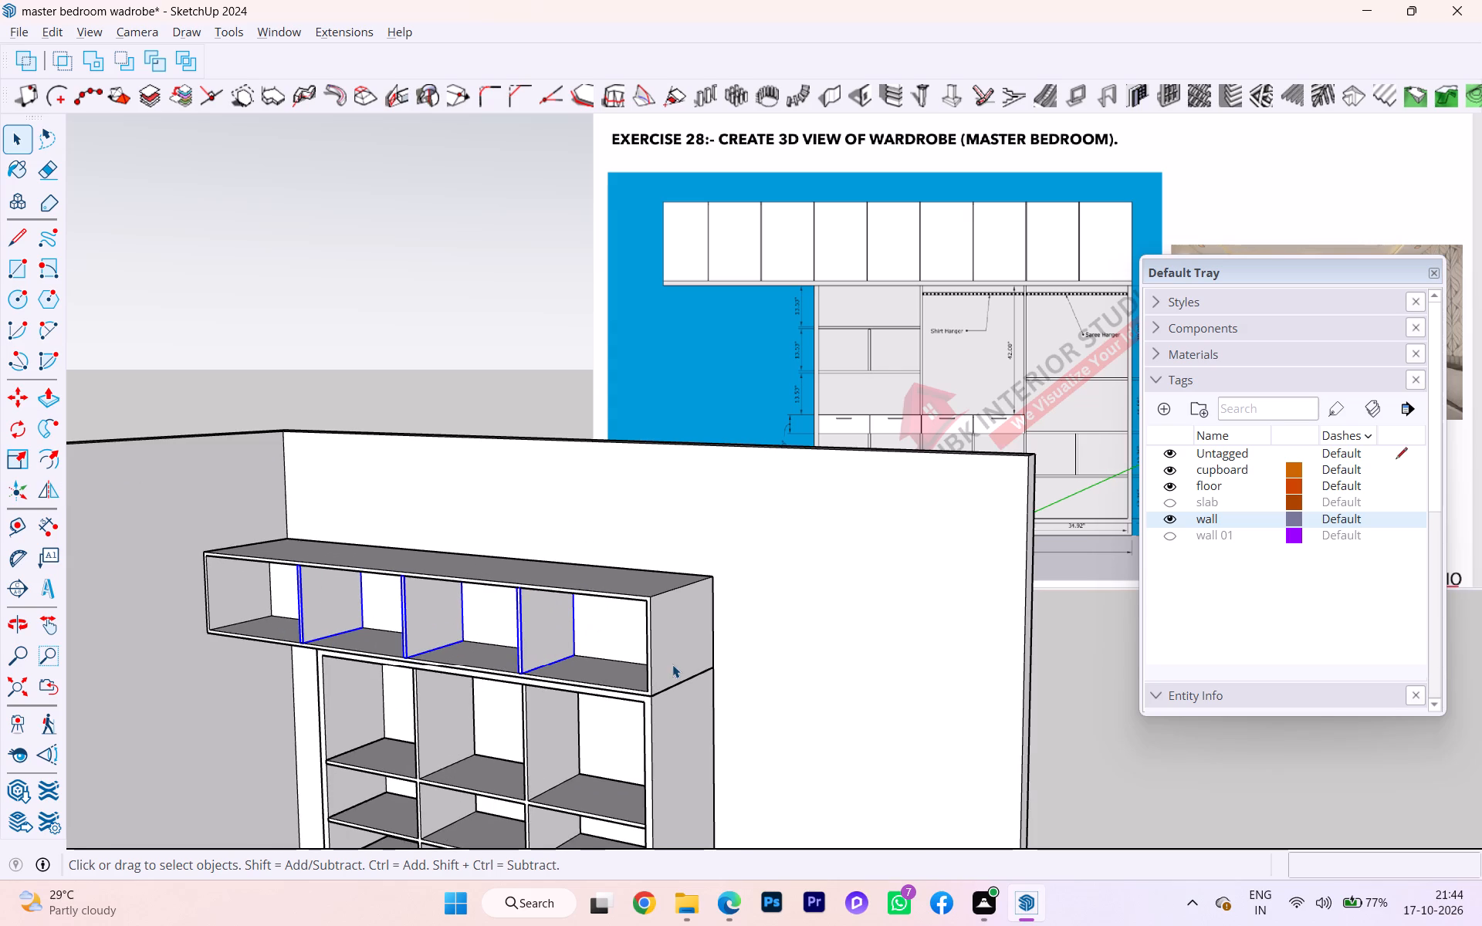
key("Escape")
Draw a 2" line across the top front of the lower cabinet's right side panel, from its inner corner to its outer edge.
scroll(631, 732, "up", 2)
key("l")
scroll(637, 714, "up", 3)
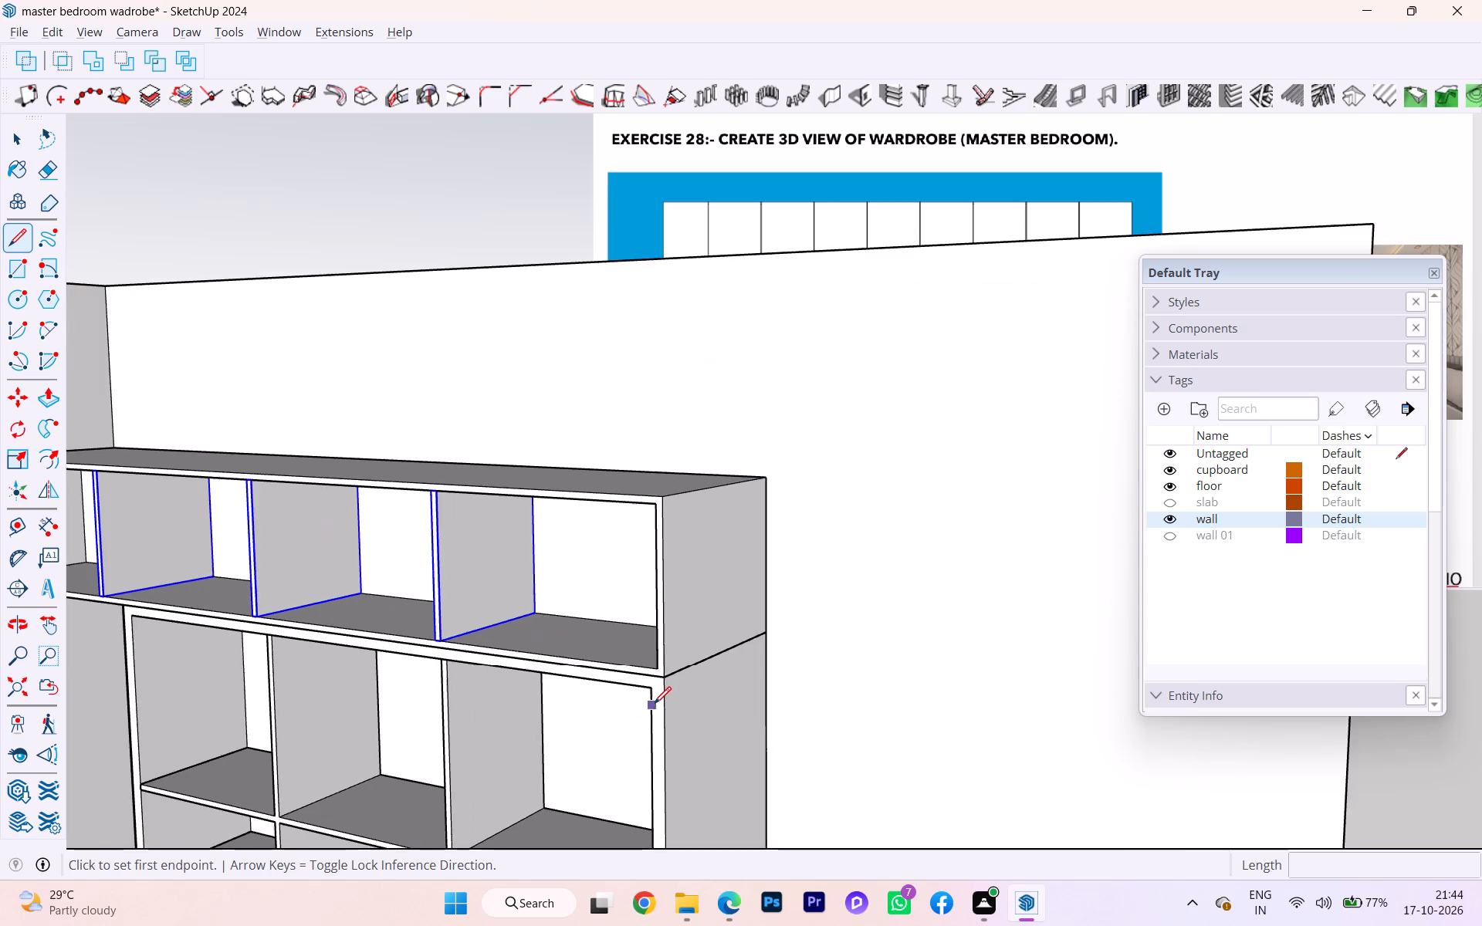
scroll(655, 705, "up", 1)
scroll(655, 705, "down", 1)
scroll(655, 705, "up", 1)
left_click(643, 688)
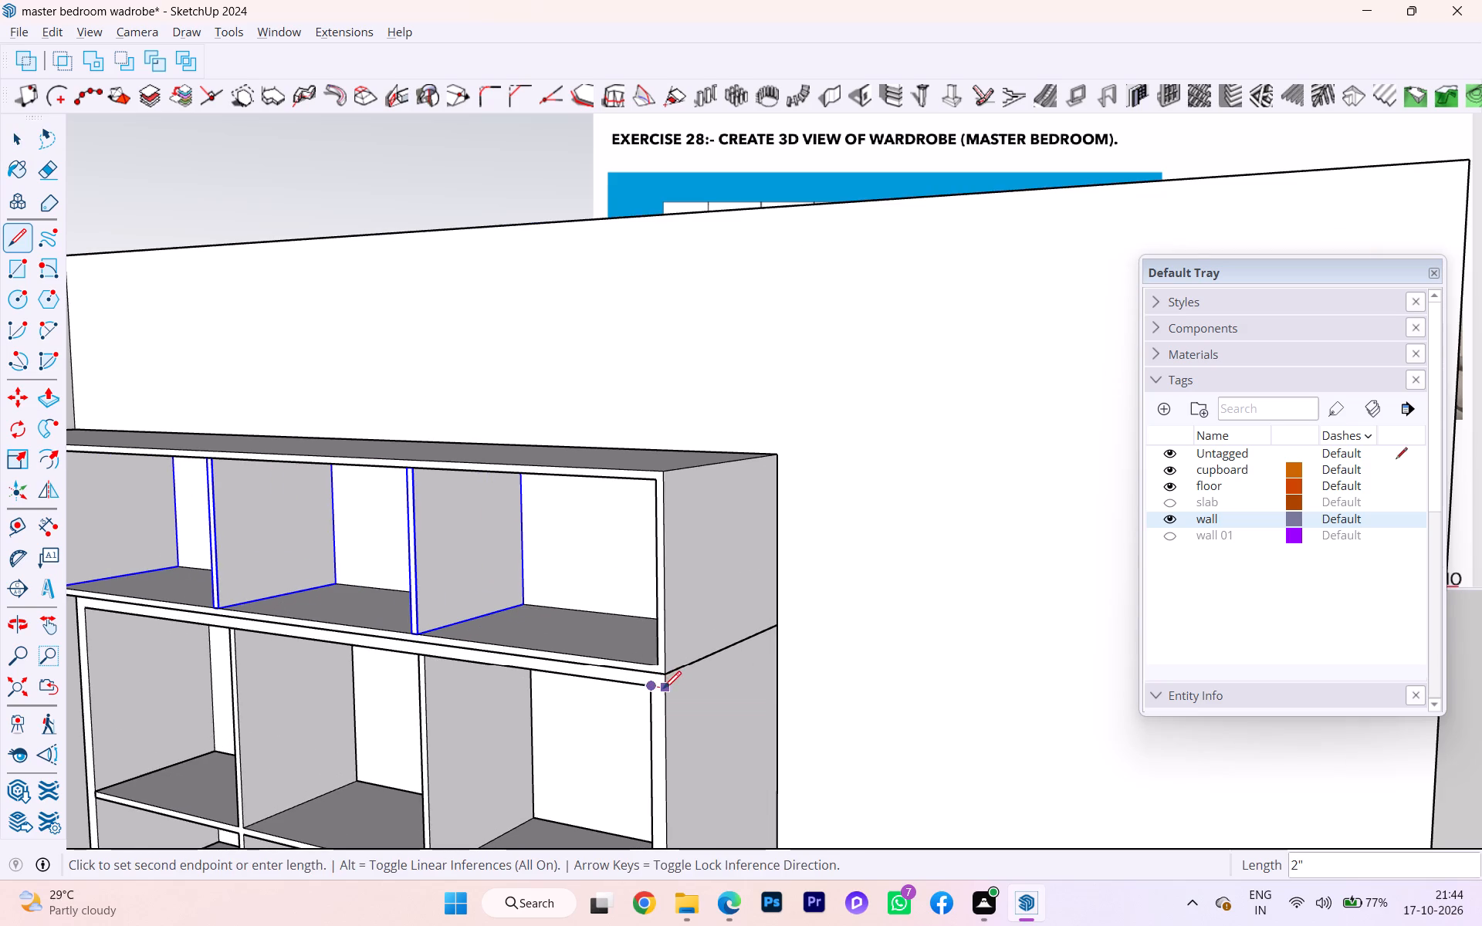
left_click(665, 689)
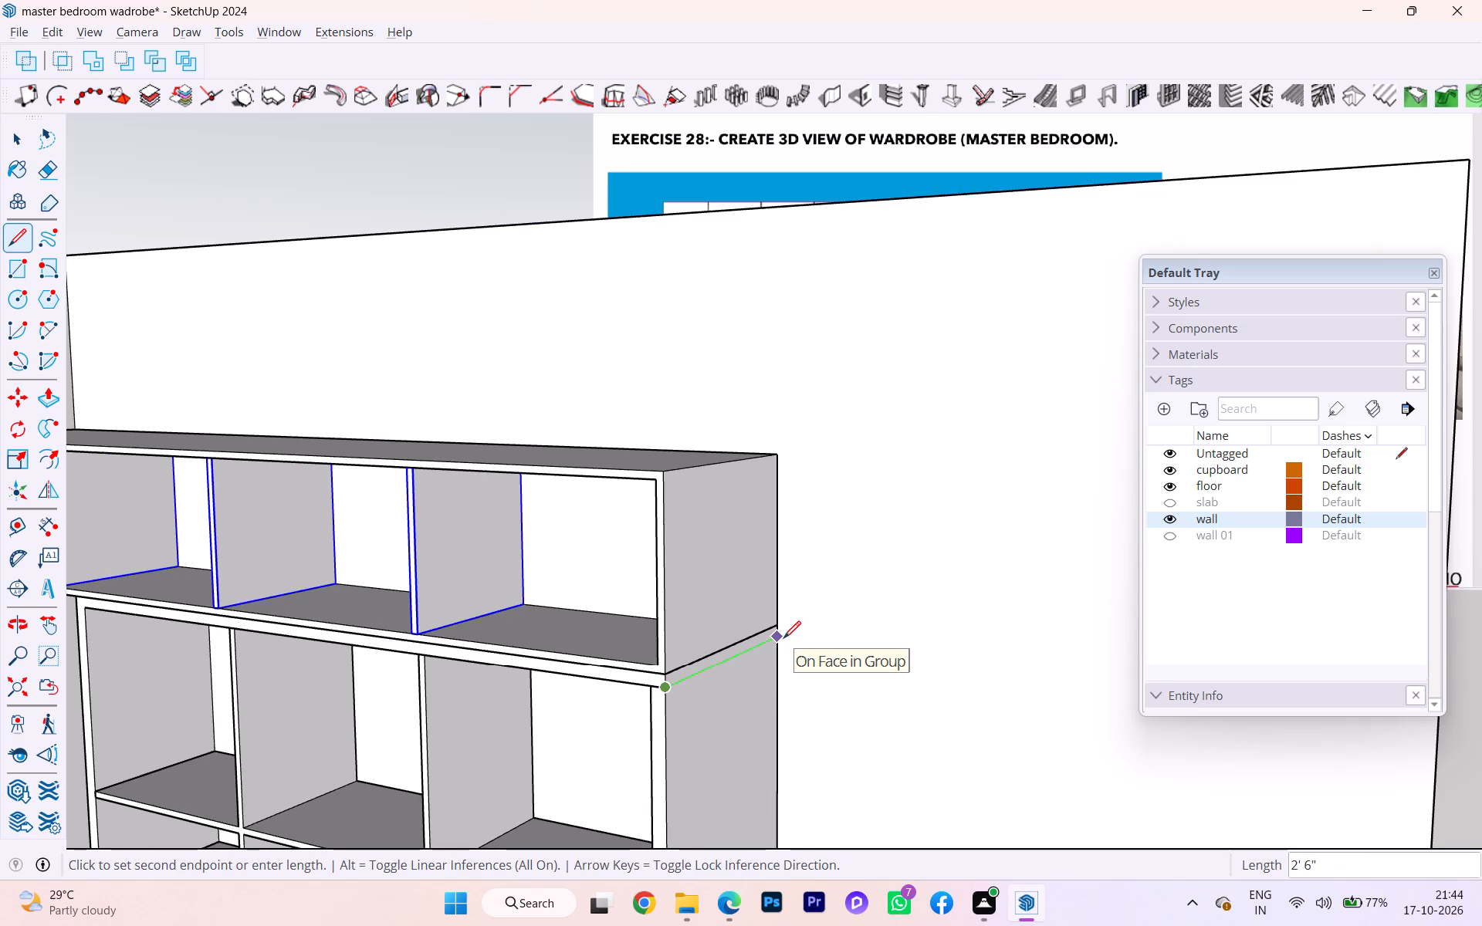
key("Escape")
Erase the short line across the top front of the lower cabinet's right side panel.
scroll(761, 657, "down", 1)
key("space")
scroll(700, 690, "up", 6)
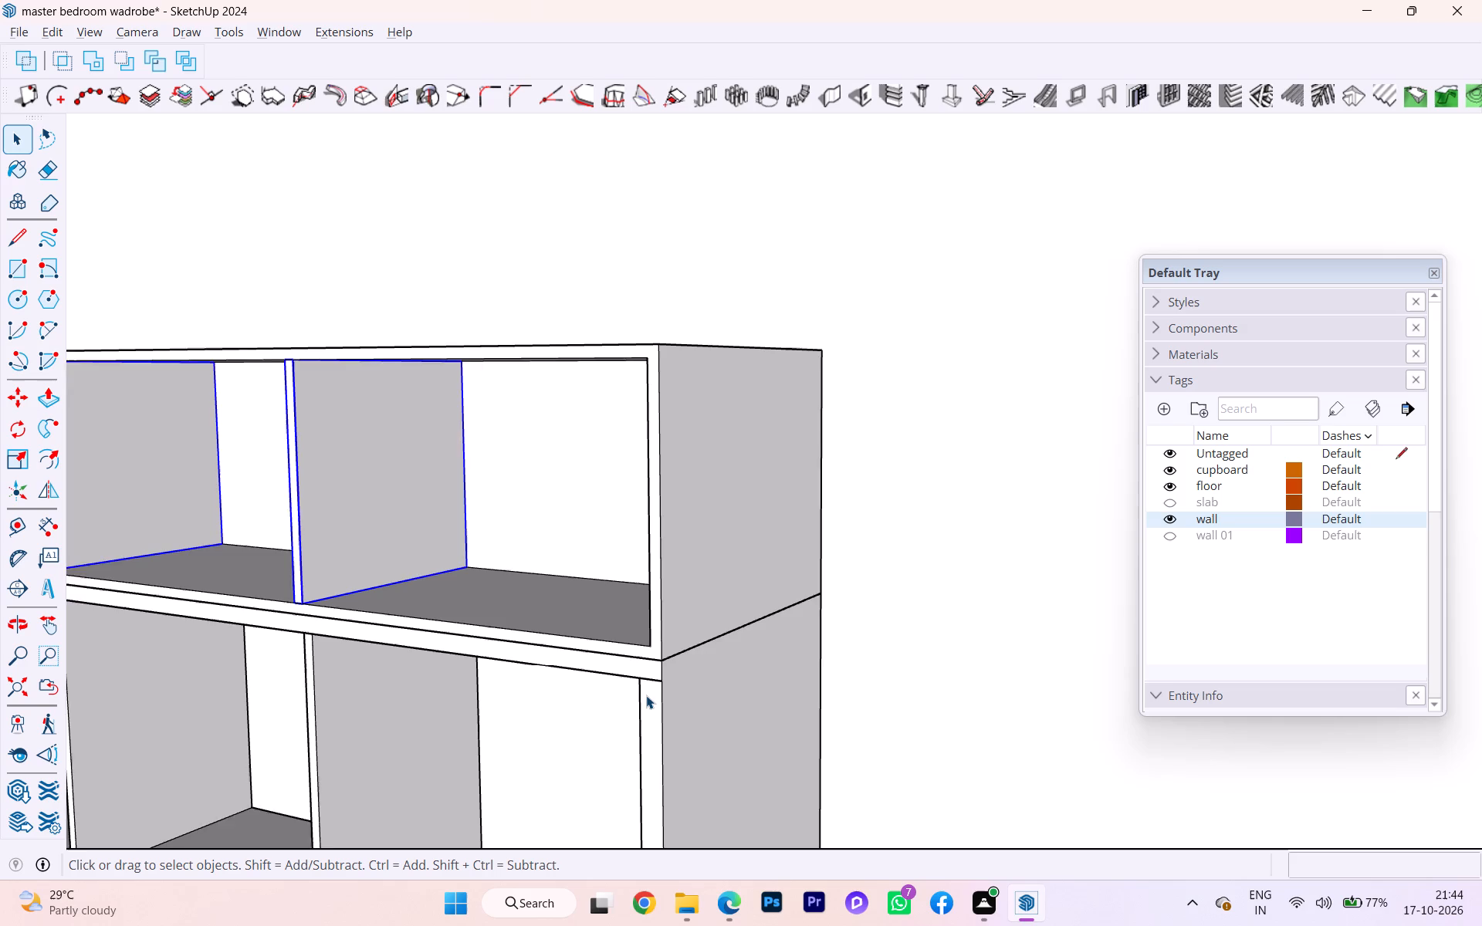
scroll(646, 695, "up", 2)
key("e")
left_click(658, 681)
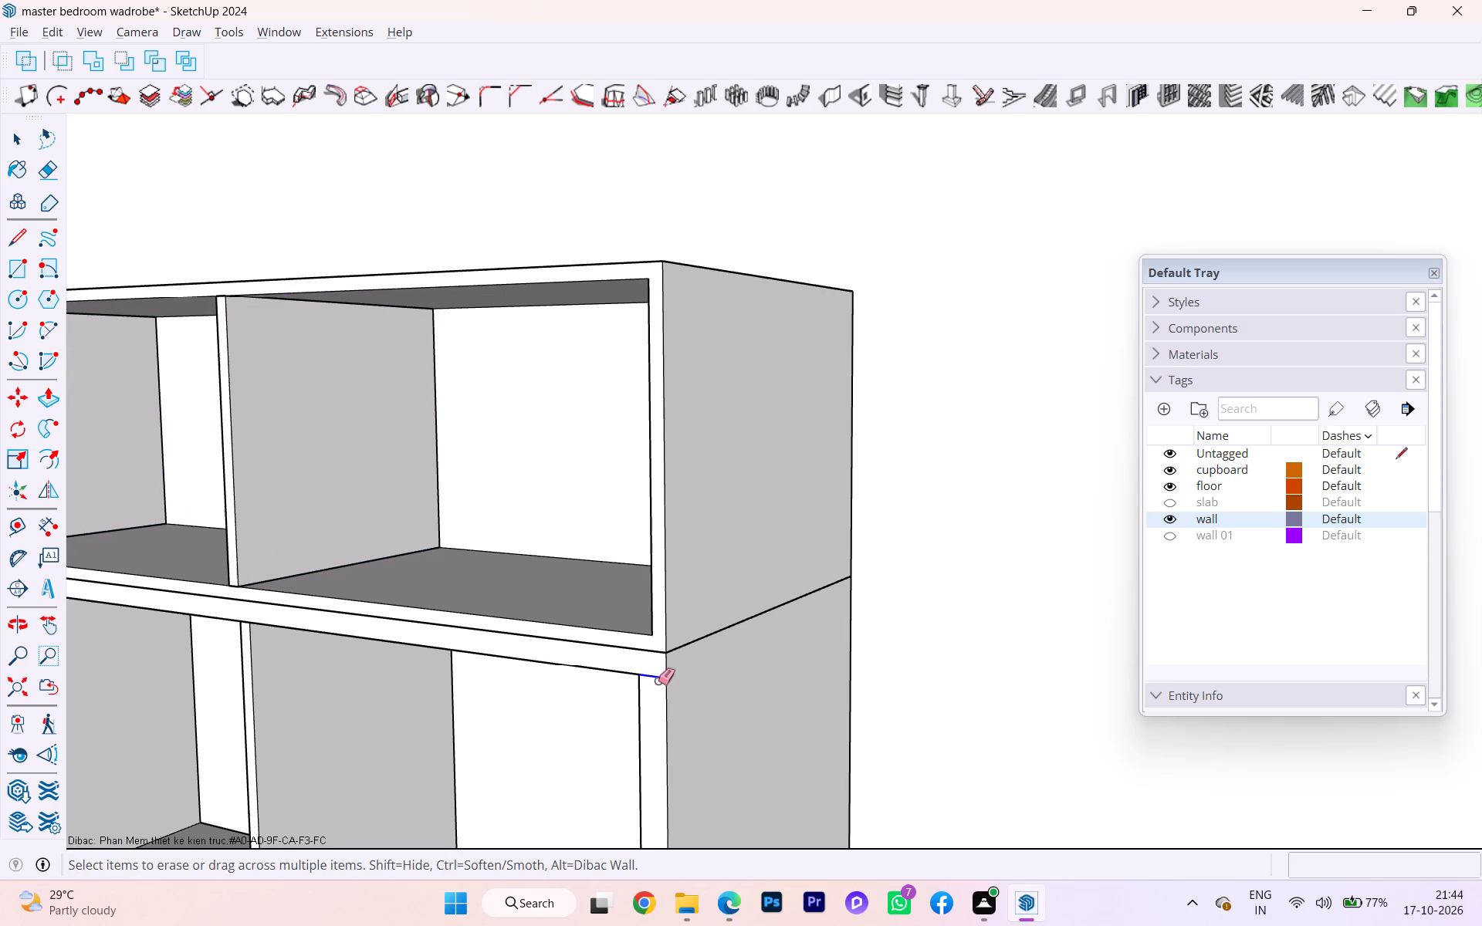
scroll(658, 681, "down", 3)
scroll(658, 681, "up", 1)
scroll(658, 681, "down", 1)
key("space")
Examine the open wardrobe carcass from the front and compare its compartments with the reference elevation.
scroll(658, 693, "down", 7)
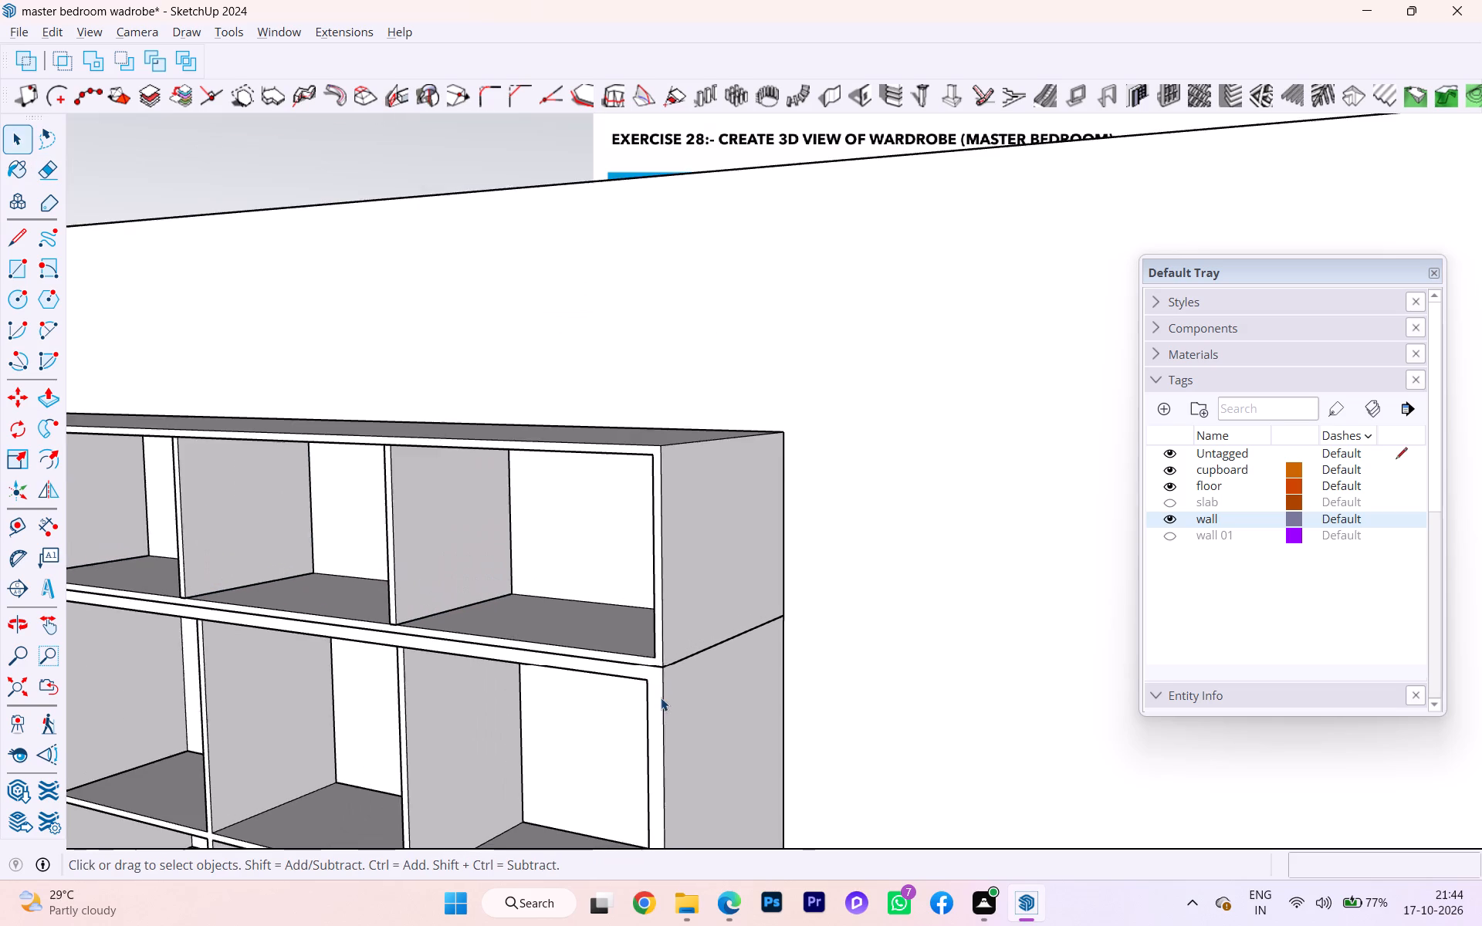
scroll(661, 698, "down", 5)
middle_click_drag(617, 678, 857, 661)
scroll(790, 671, "down", 4)
scroll(767, 672, "up", 1)
scroll(767, 672, "down", 2)
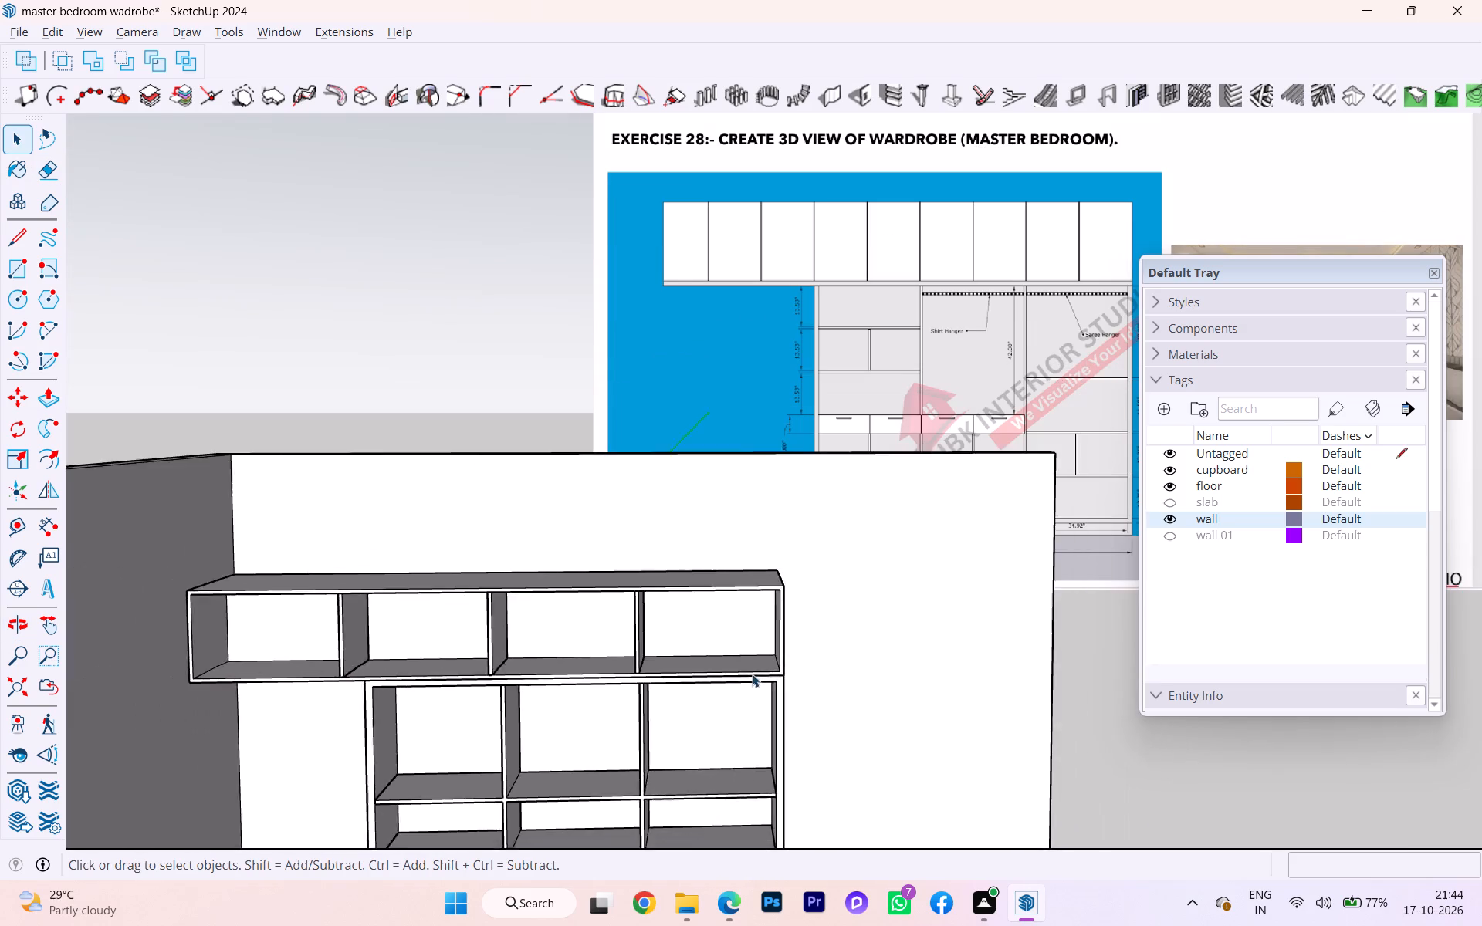
scroll(772, 676, "down", 5)
scroll(587, 691, "down", 4)
scroll(410, 566, "up", 1)
scroll(410, 566, "down", 2)
scroll(410, 566, "up", 1)
scroll(410, 566, "down", 1)
scroll(409, 566, "up", 1)
scroll(523, 621, "up", 2)
scroll(535, 629, "down", 1)
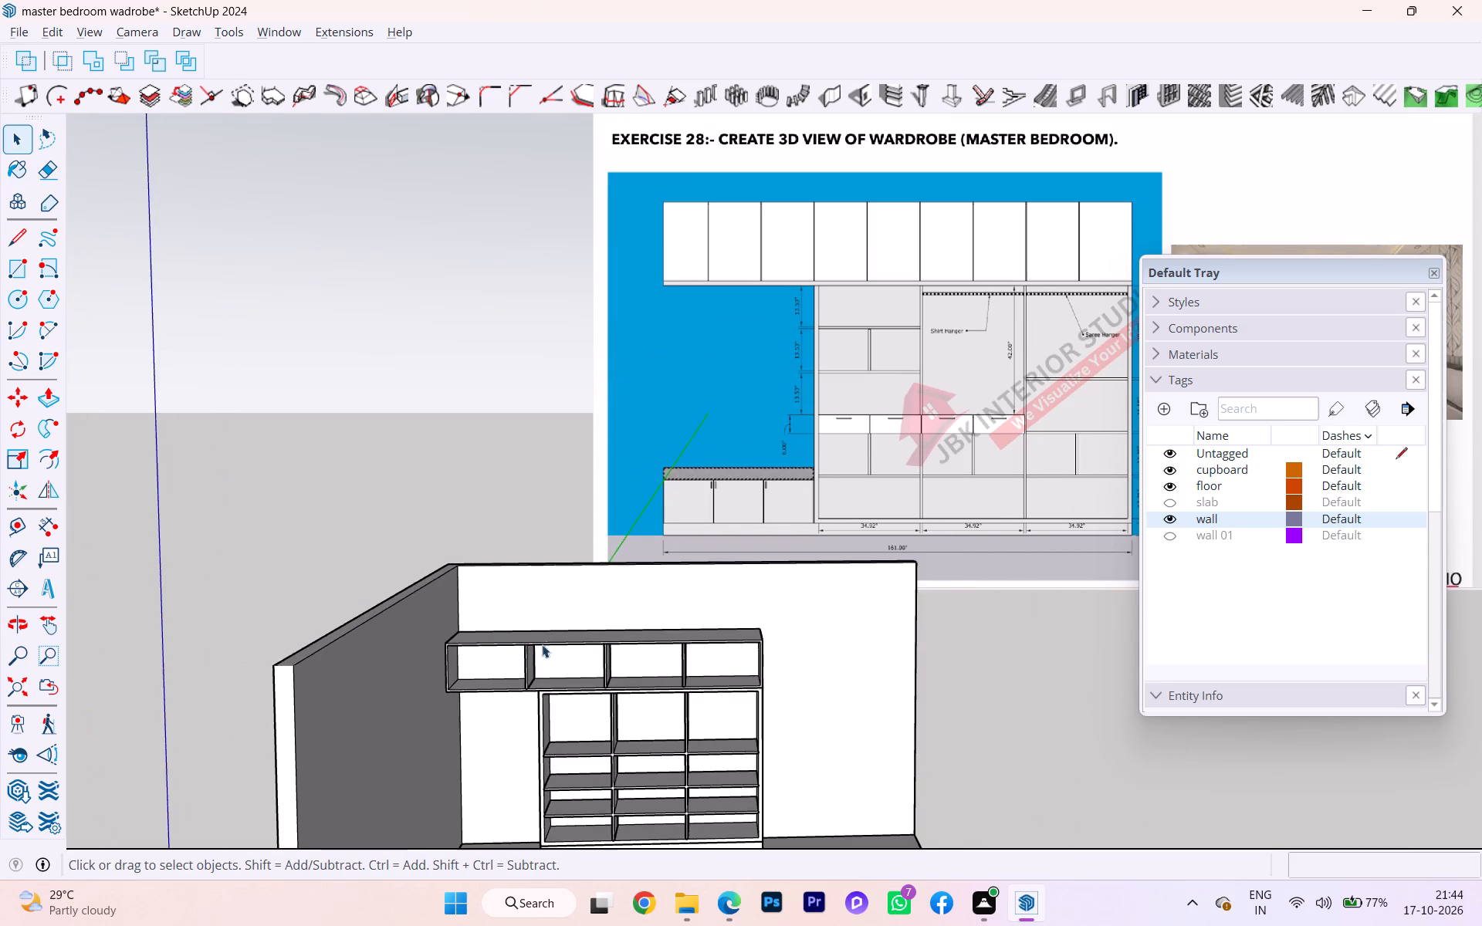
scroll(527, 651, "down", 2)
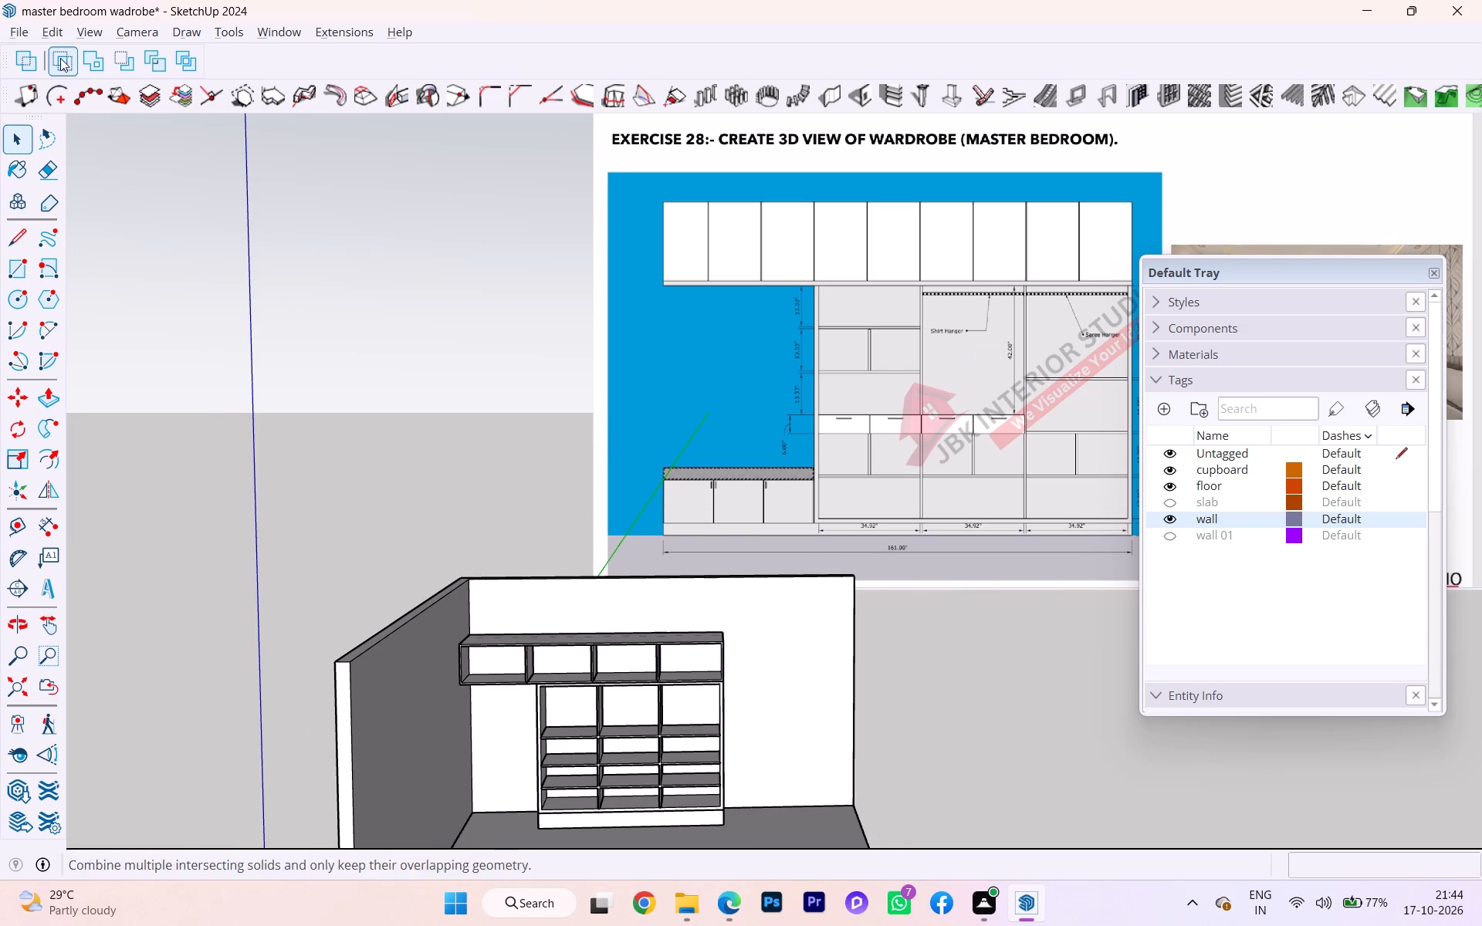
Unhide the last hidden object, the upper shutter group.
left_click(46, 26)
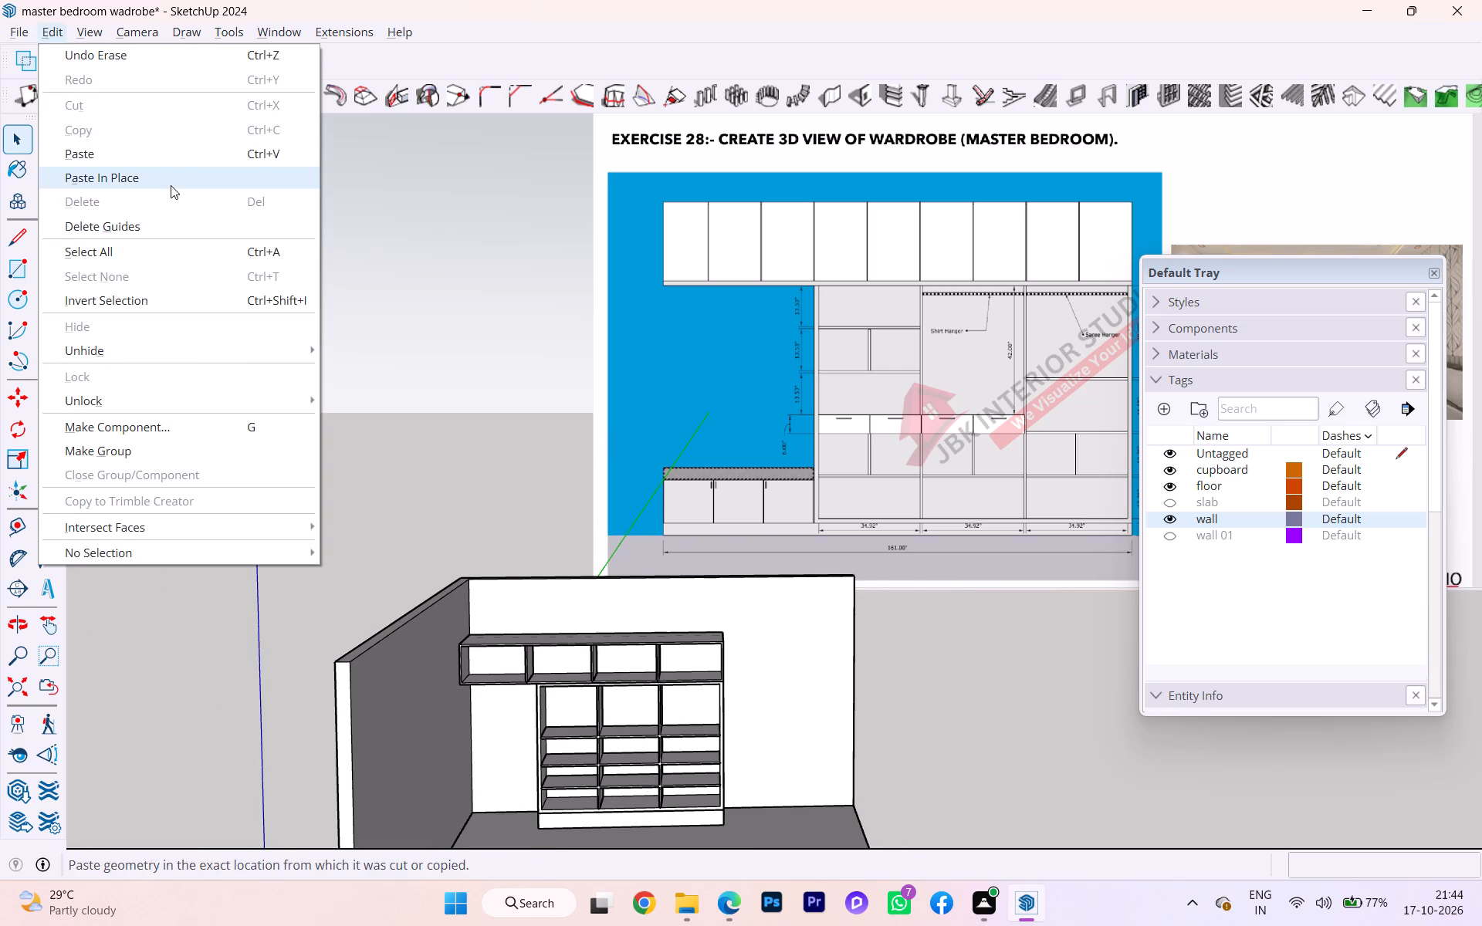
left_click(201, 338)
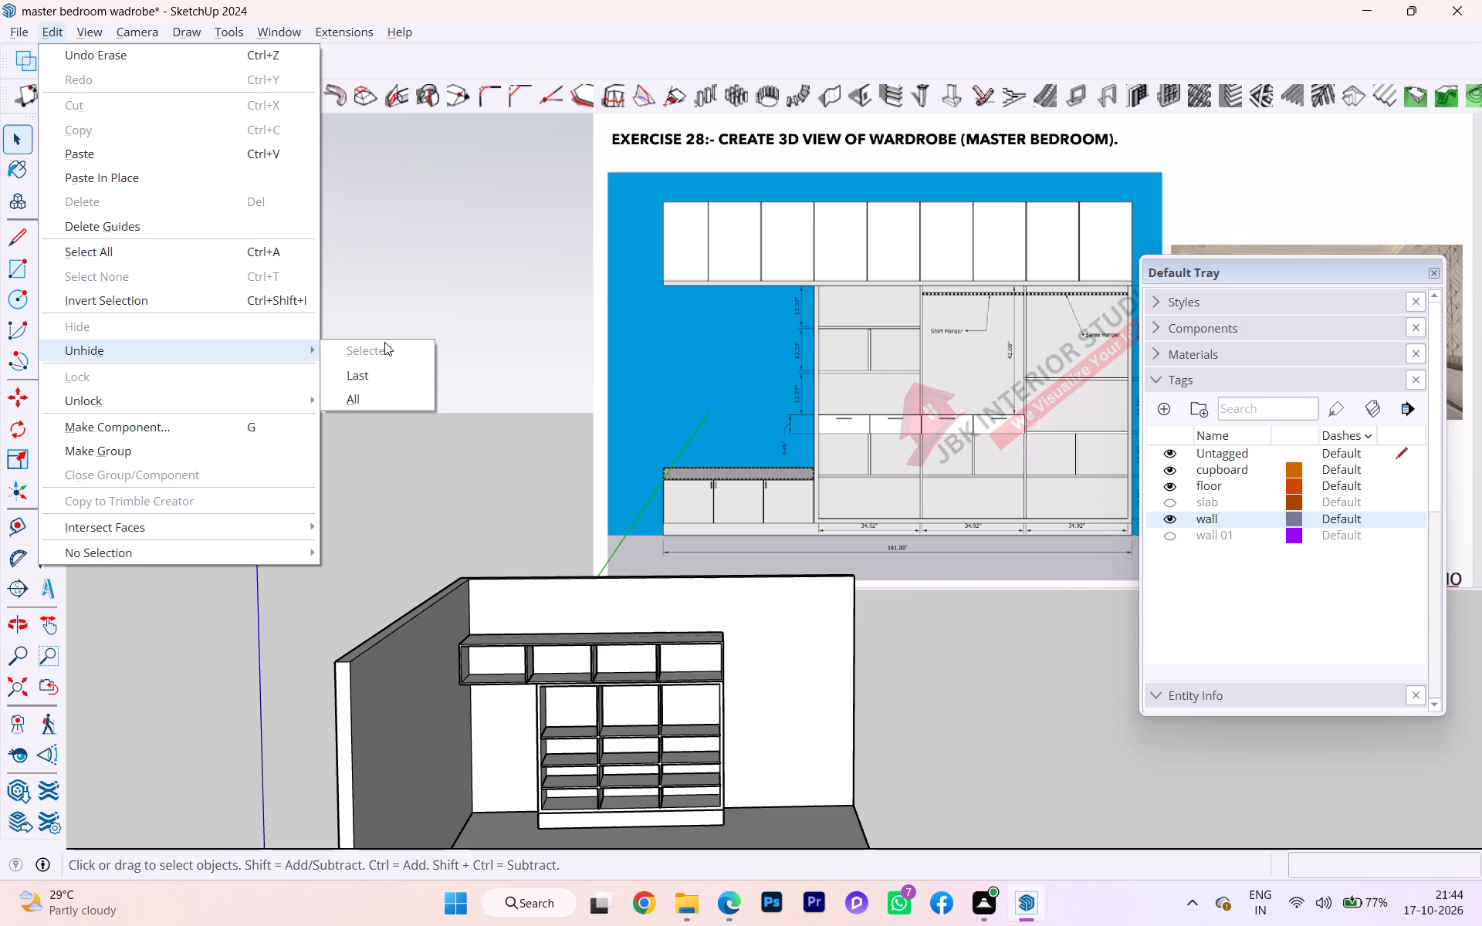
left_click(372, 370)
Examine the wardrobe with its upper shutters from several angles and compare it with the reference elevation.
scroll(691, 613, "down", 1)
scroll(691, 613, "up", 4)
scroll(692, 614, "down", 1)
scroll(692, 614, "up", 1)
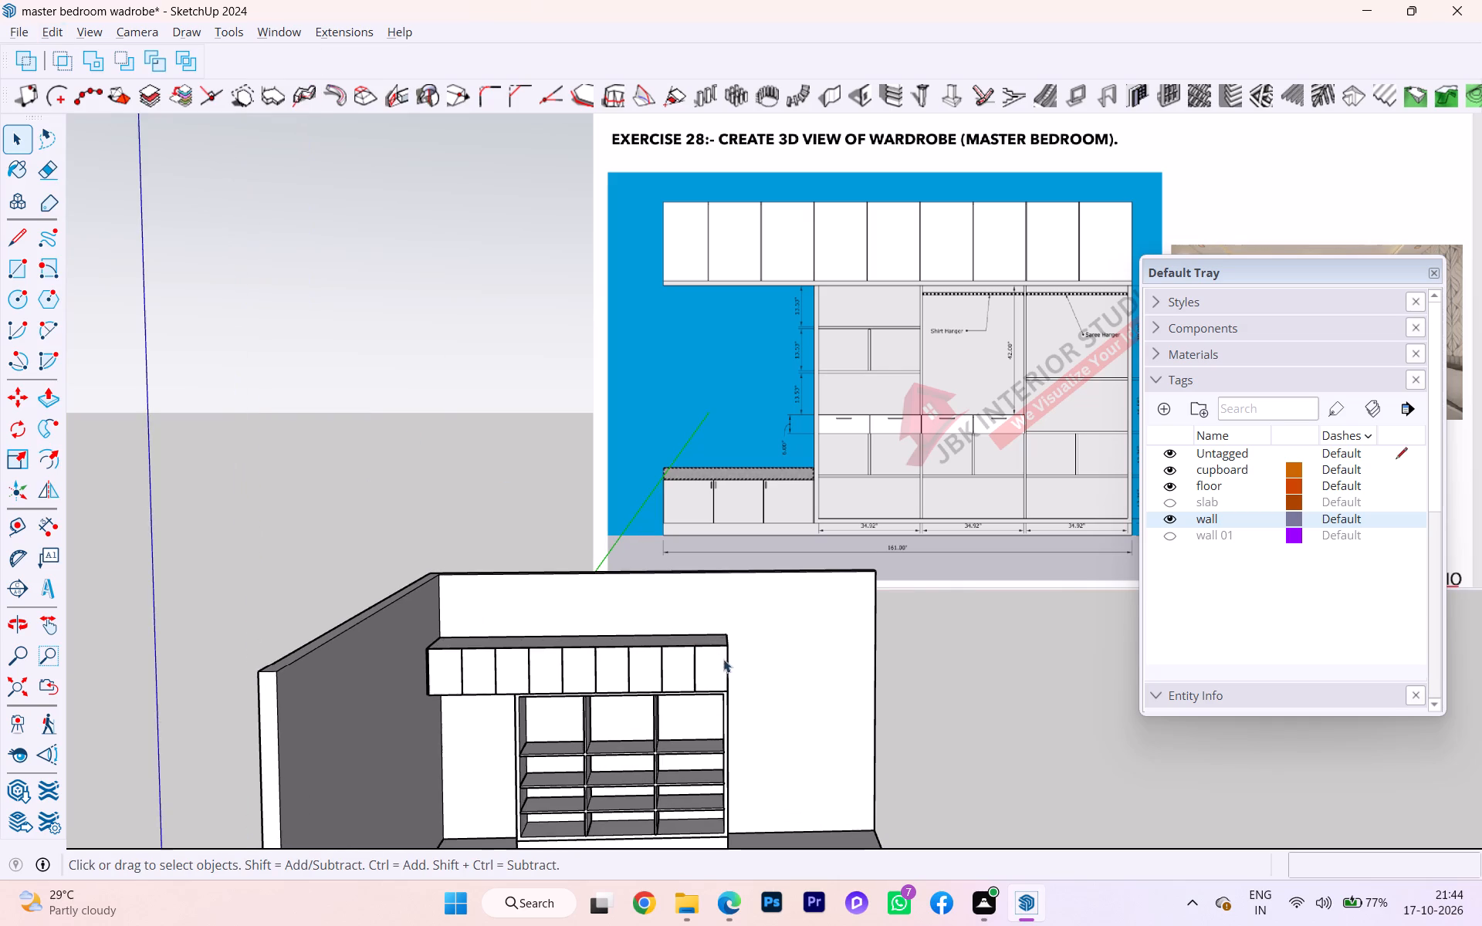
scroll(719, 667, "down", 1)
middle_click_drag(711, 666, 493, 661)
scroll(502, 659, "down", 1)
scroll(504, 658, "up", 2)
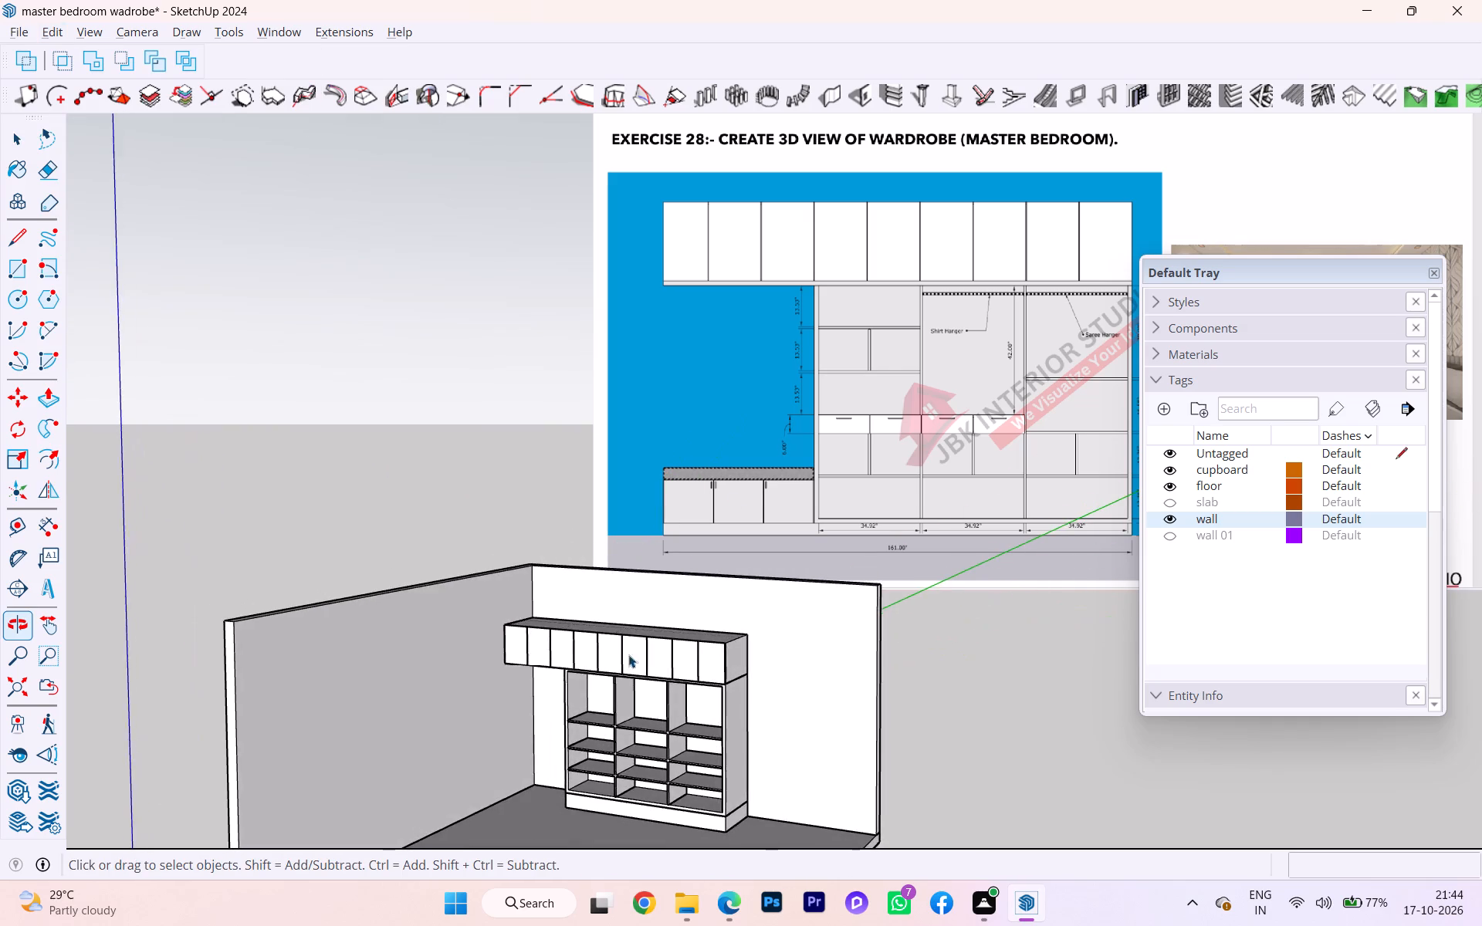
scroll(628, 654, "up", 2)
left_click_drag(682, 645, 729, 640)
scroll(733, 640, "up", 1)
key("space")
scroll(672, 681, "up", 3)
scroll(575, 634, "up", 3)
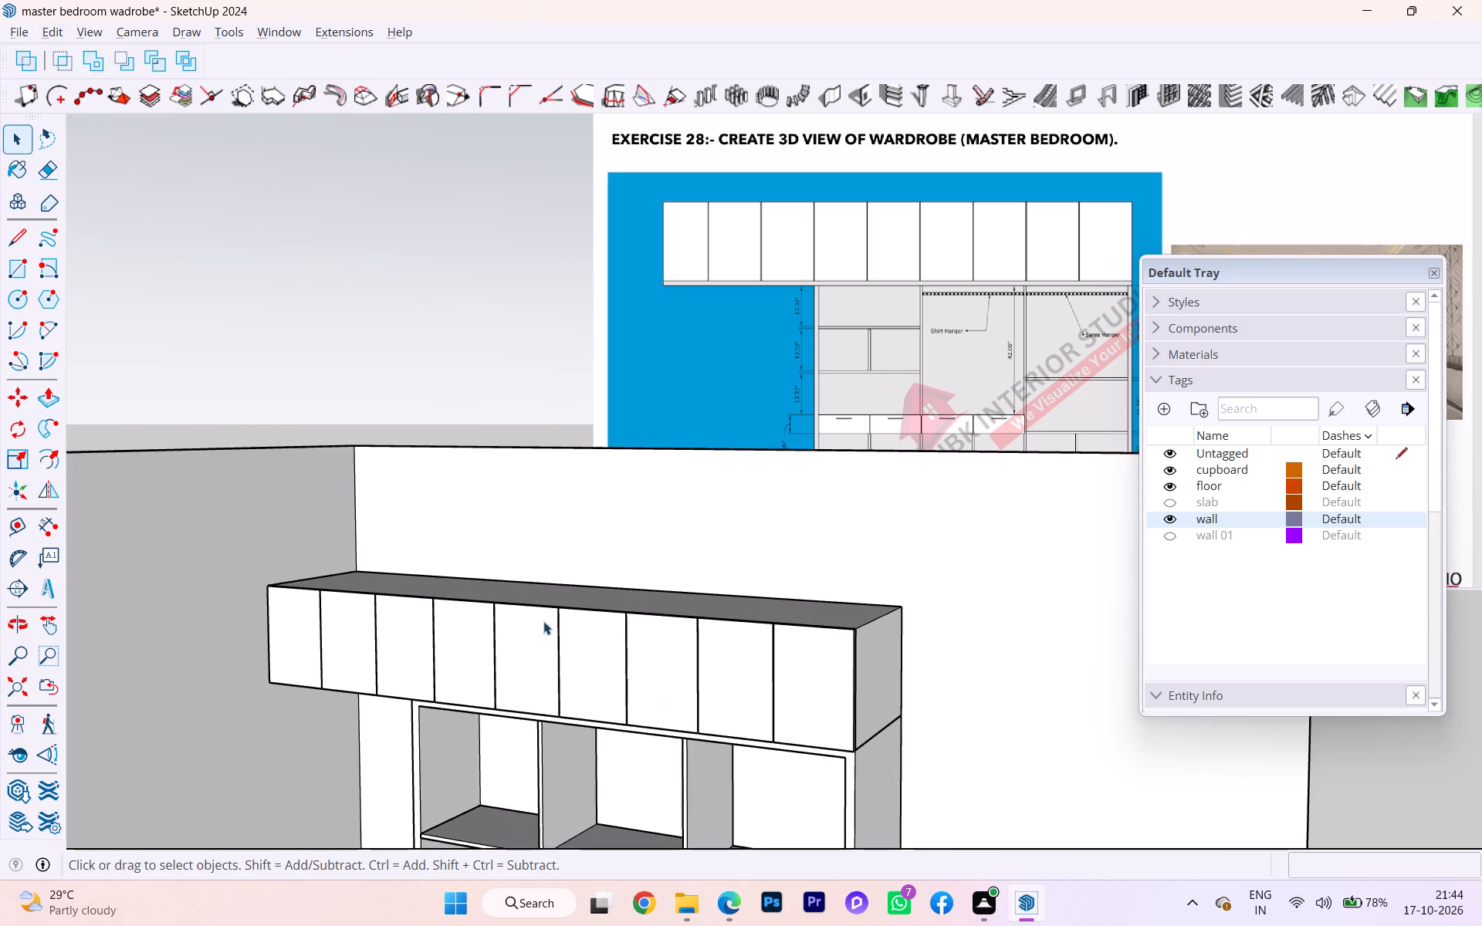
scroll(503, 618, "down", 1)
scroll(348, 613, "down", 2)
scroll(348, 613, "up", 3)
scroll(348, 613, "down", 3)
middle_click_drag(607, 666, 520, 706)
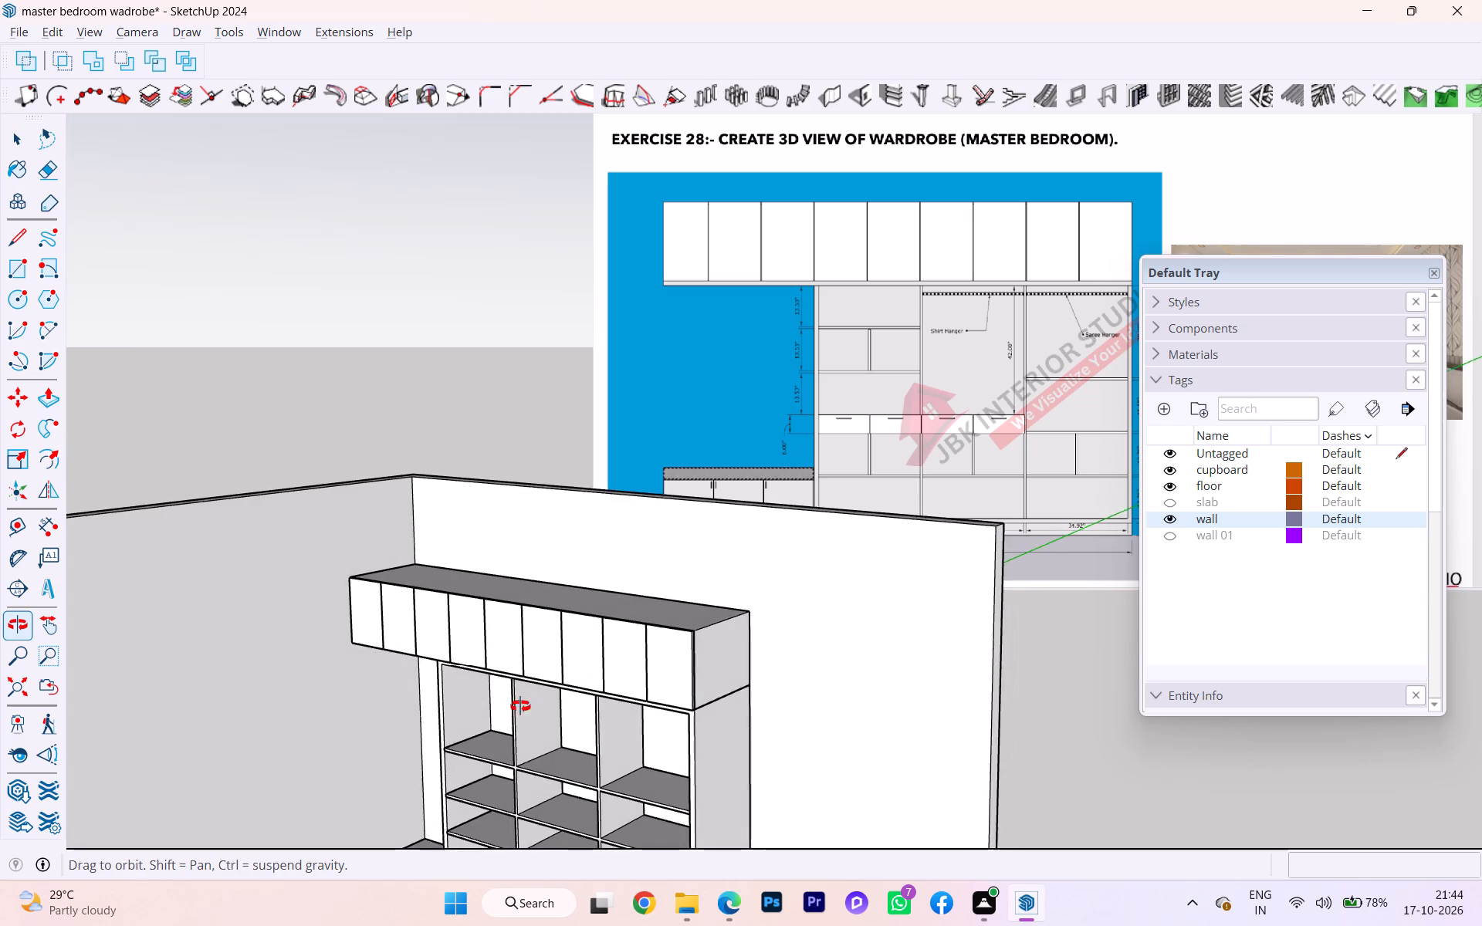
middle_click_drag(520, 706, 511, 711)
scroll(503, 665, "up", 1)
scroll(506, 667, "down", 1)
scroll(506, 668, "up", 3)
scroll(406, 622, "down", 2)
middle_click_drag(391, 608, 411, 611)
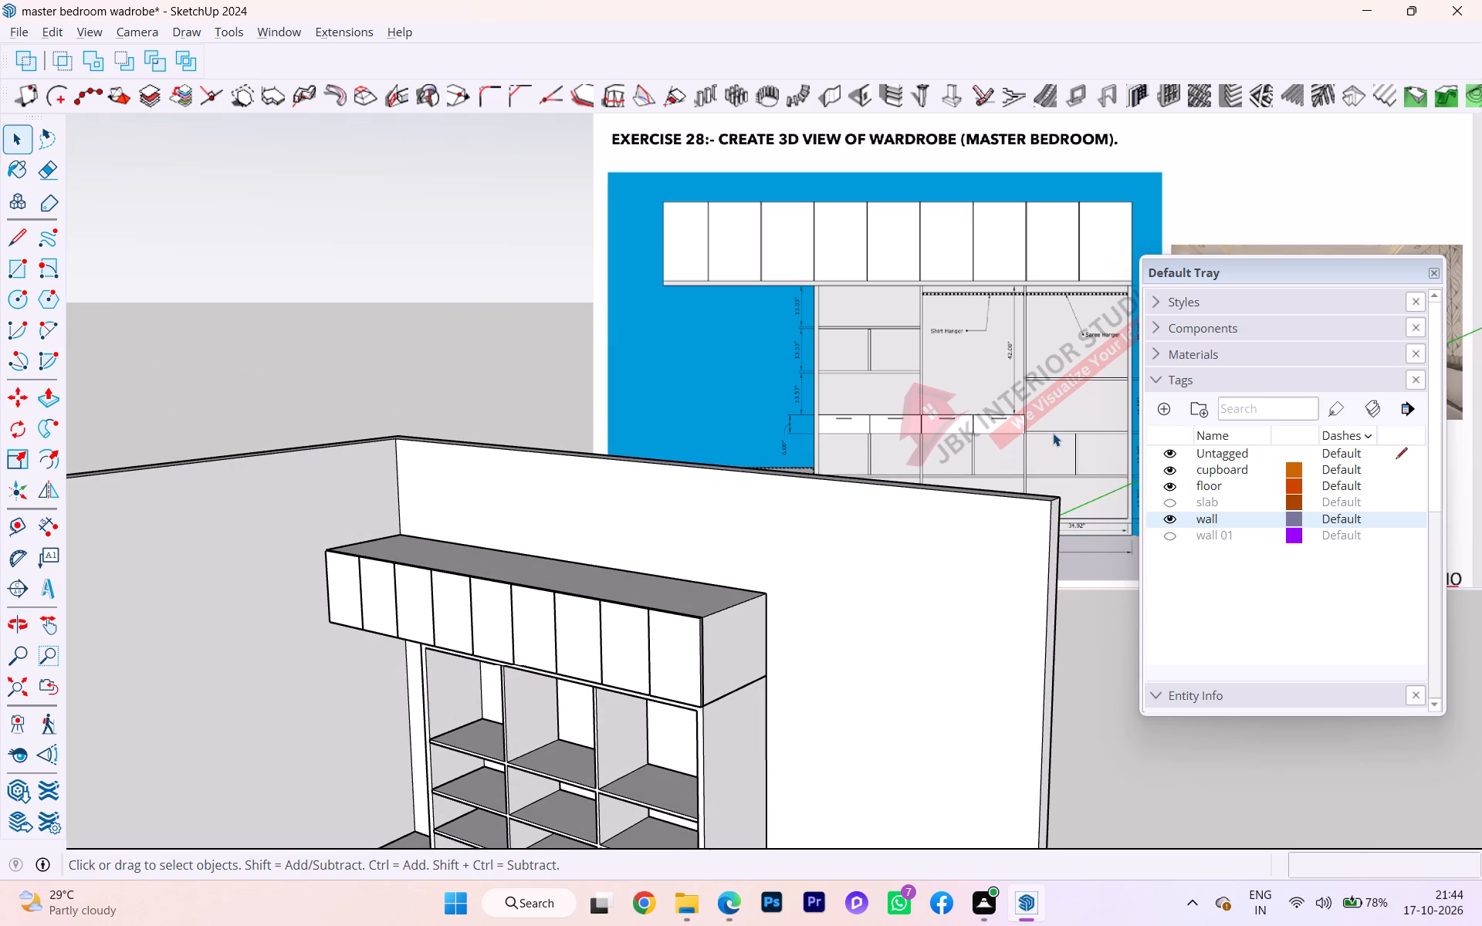
scroll(619, 455, "down", 3)
middle_click_drag(599, 502, 630, 468)
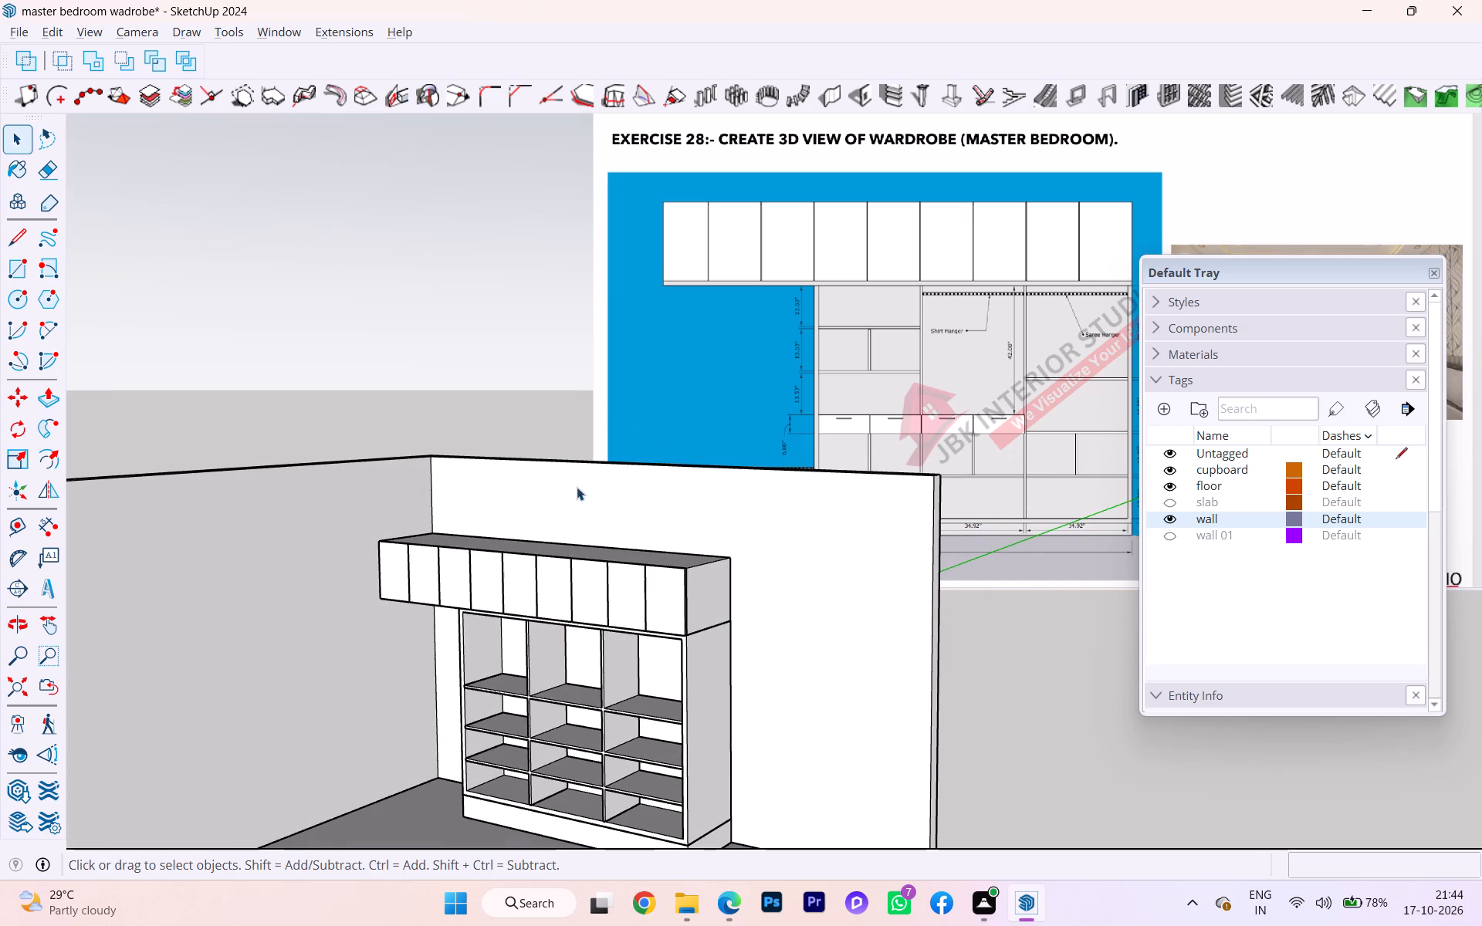
Open the wall group and push its top face down about 7 11/16" with Push/Pull.
scroll(643, 515, "down", 1)
middle_click_drag(643, 515, 628, 599)
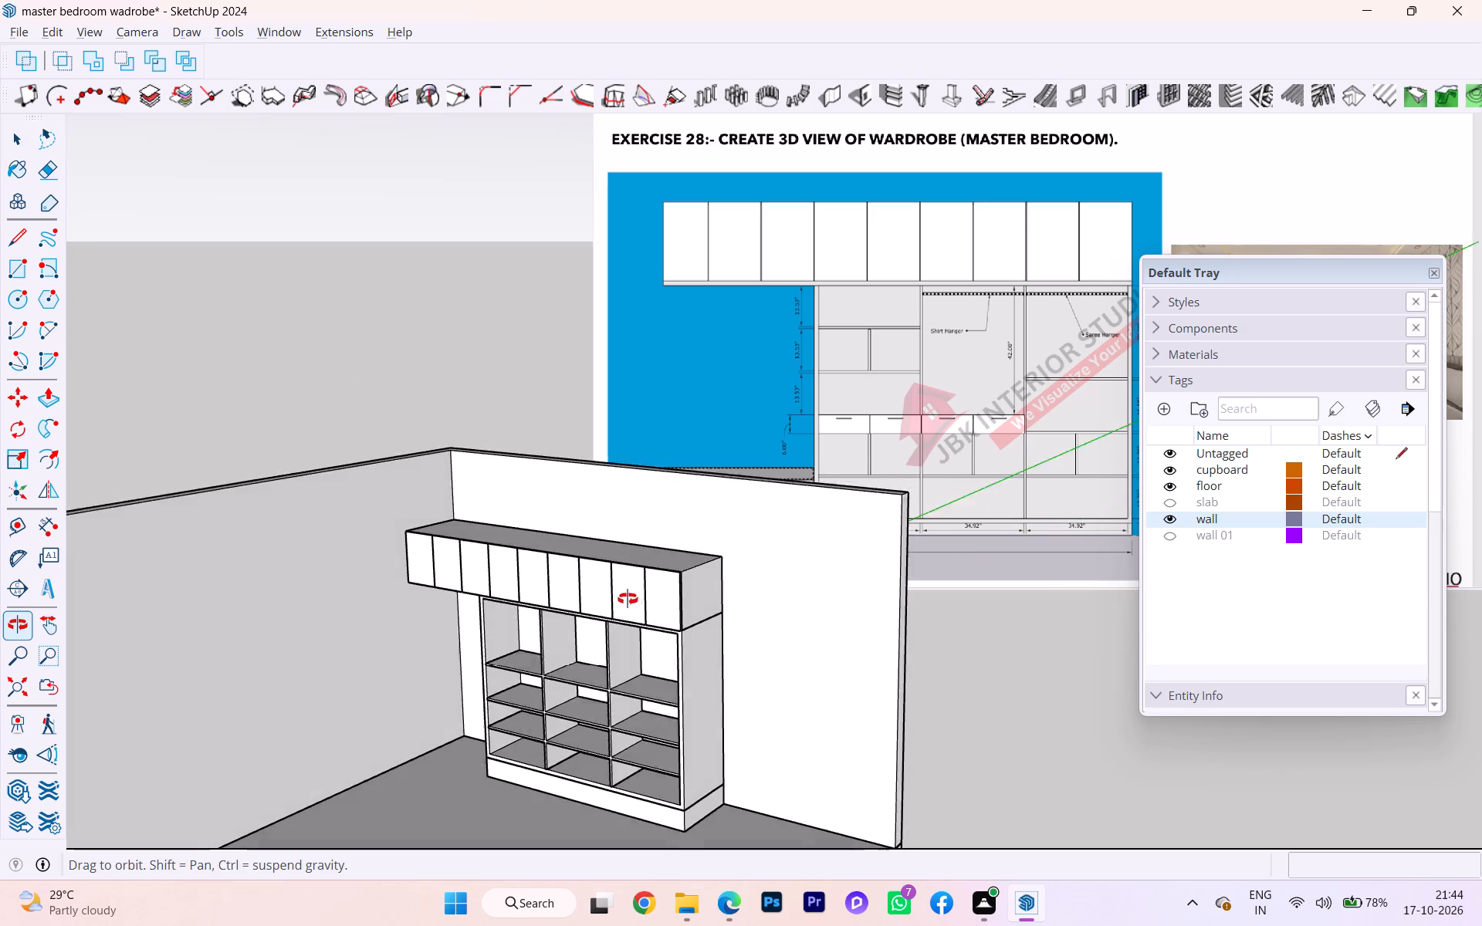
middle_click_drag(628, 599, 621, 631)
scroll(966, 478, "up", 1)
scroll(965, 479, "down", 2)
scroll(962, 480, "up", 1)
scroll(838, 511, "down", 2)
scroll(837, 511, "up", 2)
scroll(837, 512, "down", 1)
middle_click_drag(837, 512, 713, 580)
scroll(763, 561, "down", 1)
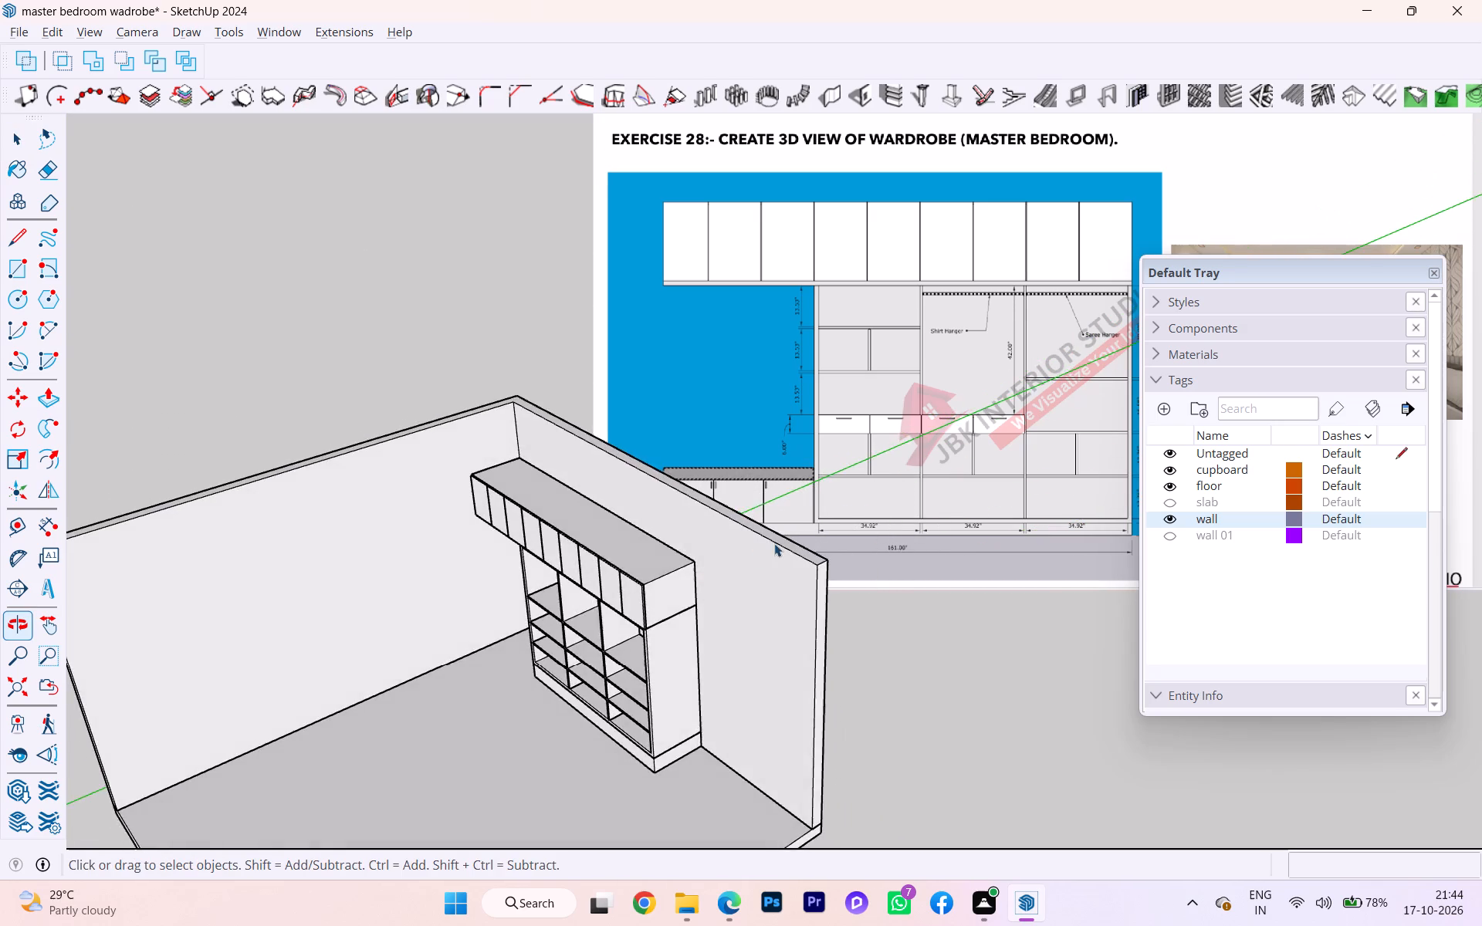
scroll(774, 543, "up", 1)
scroll(774, 543, "down", 1)
scroll(774, 543, "up", 7)
left_click(779, 548)
left_click(784, 539)
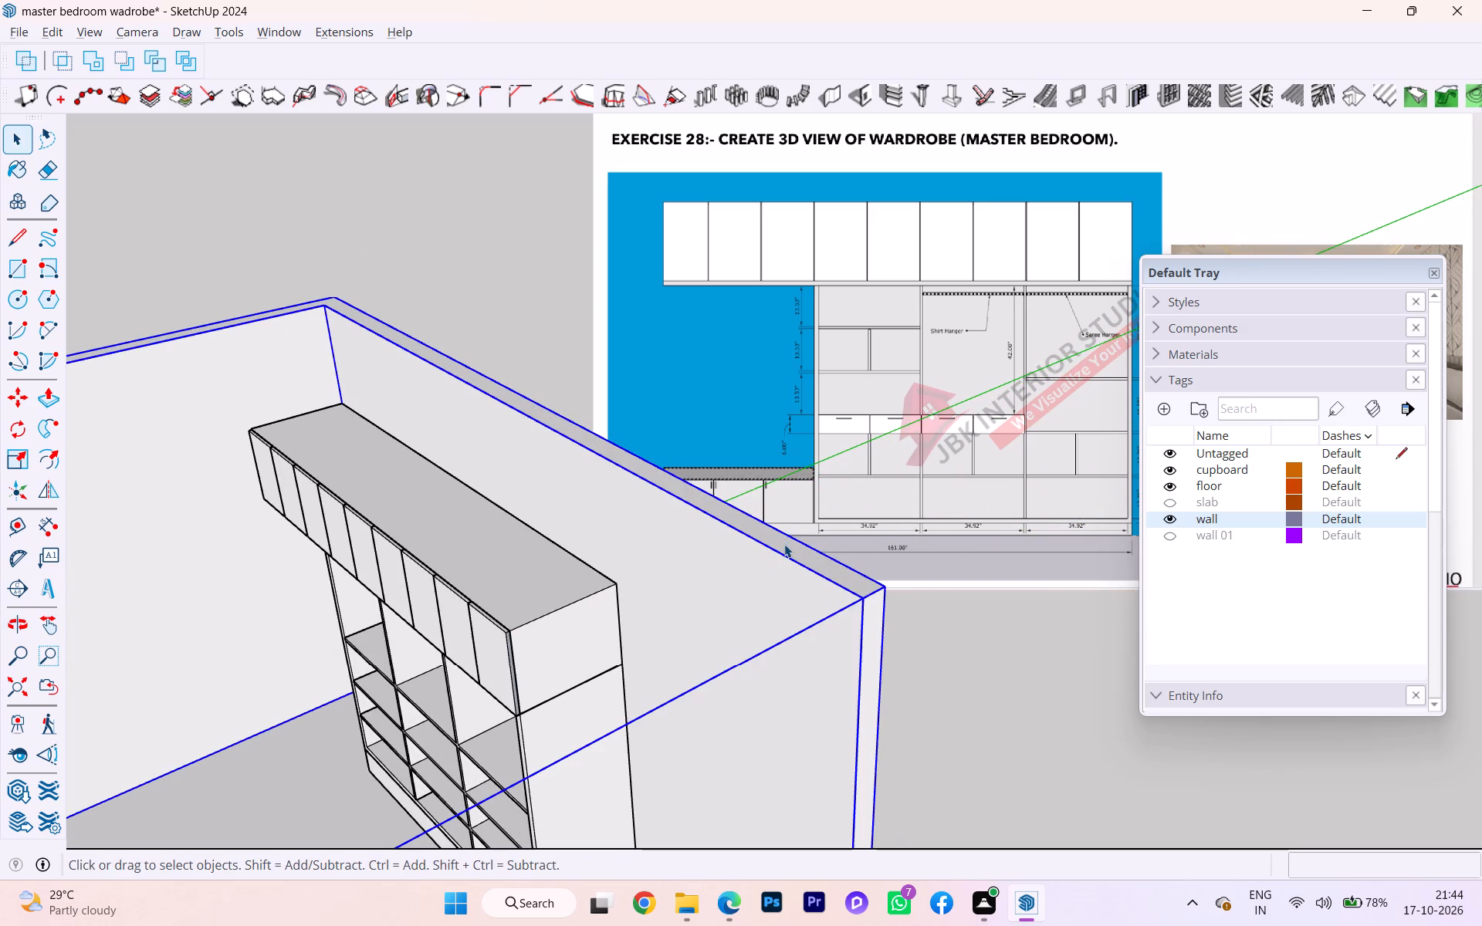
double_click(784, 544)
left_click(784, 544)
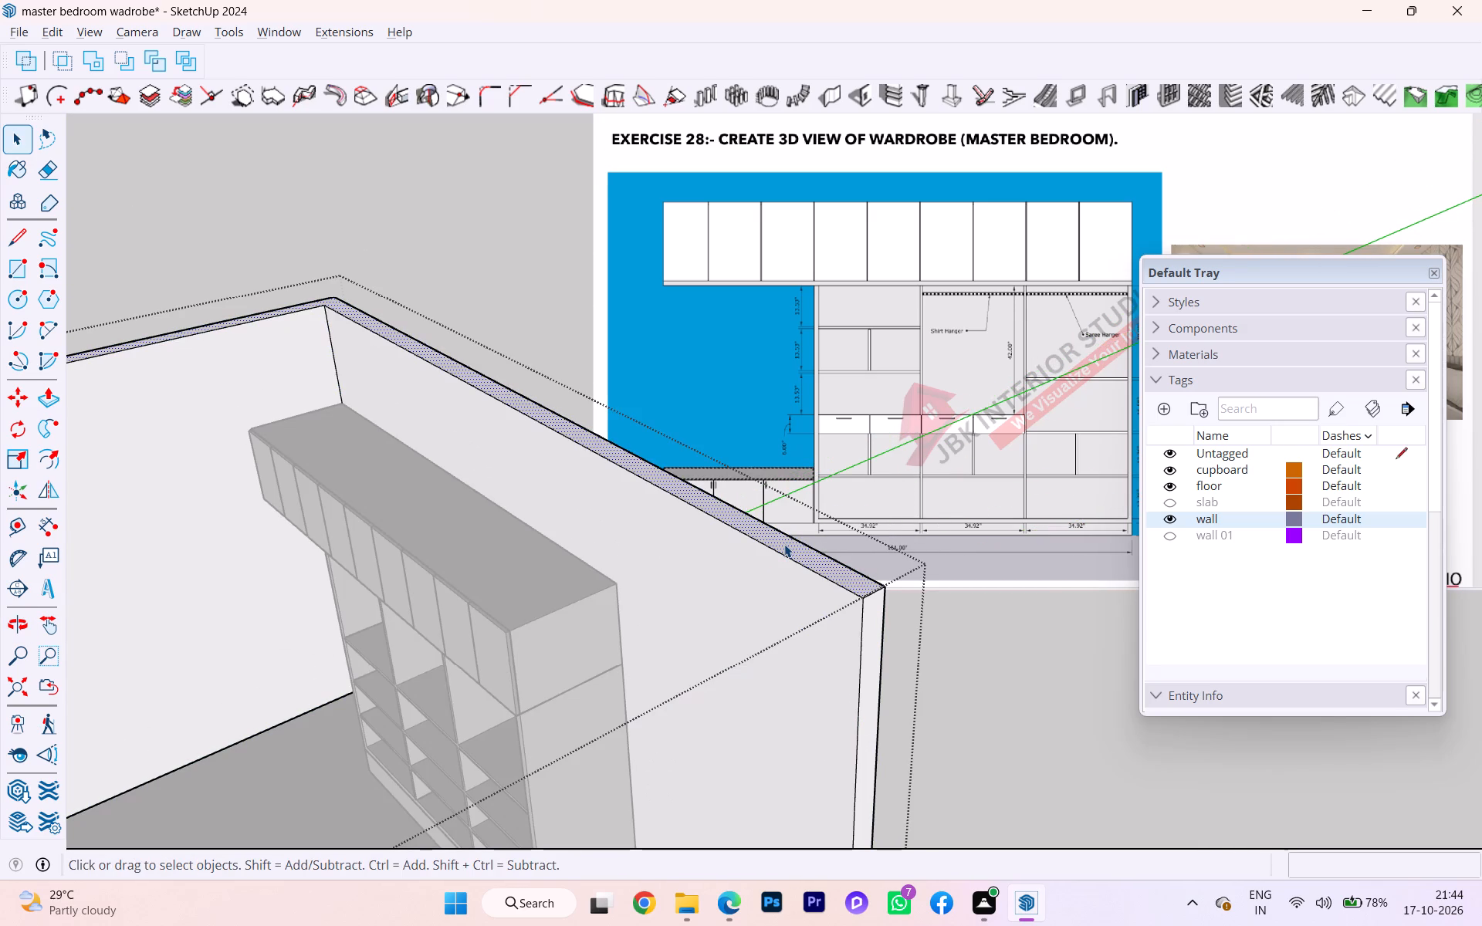
key("p")
left_click(784, 544)
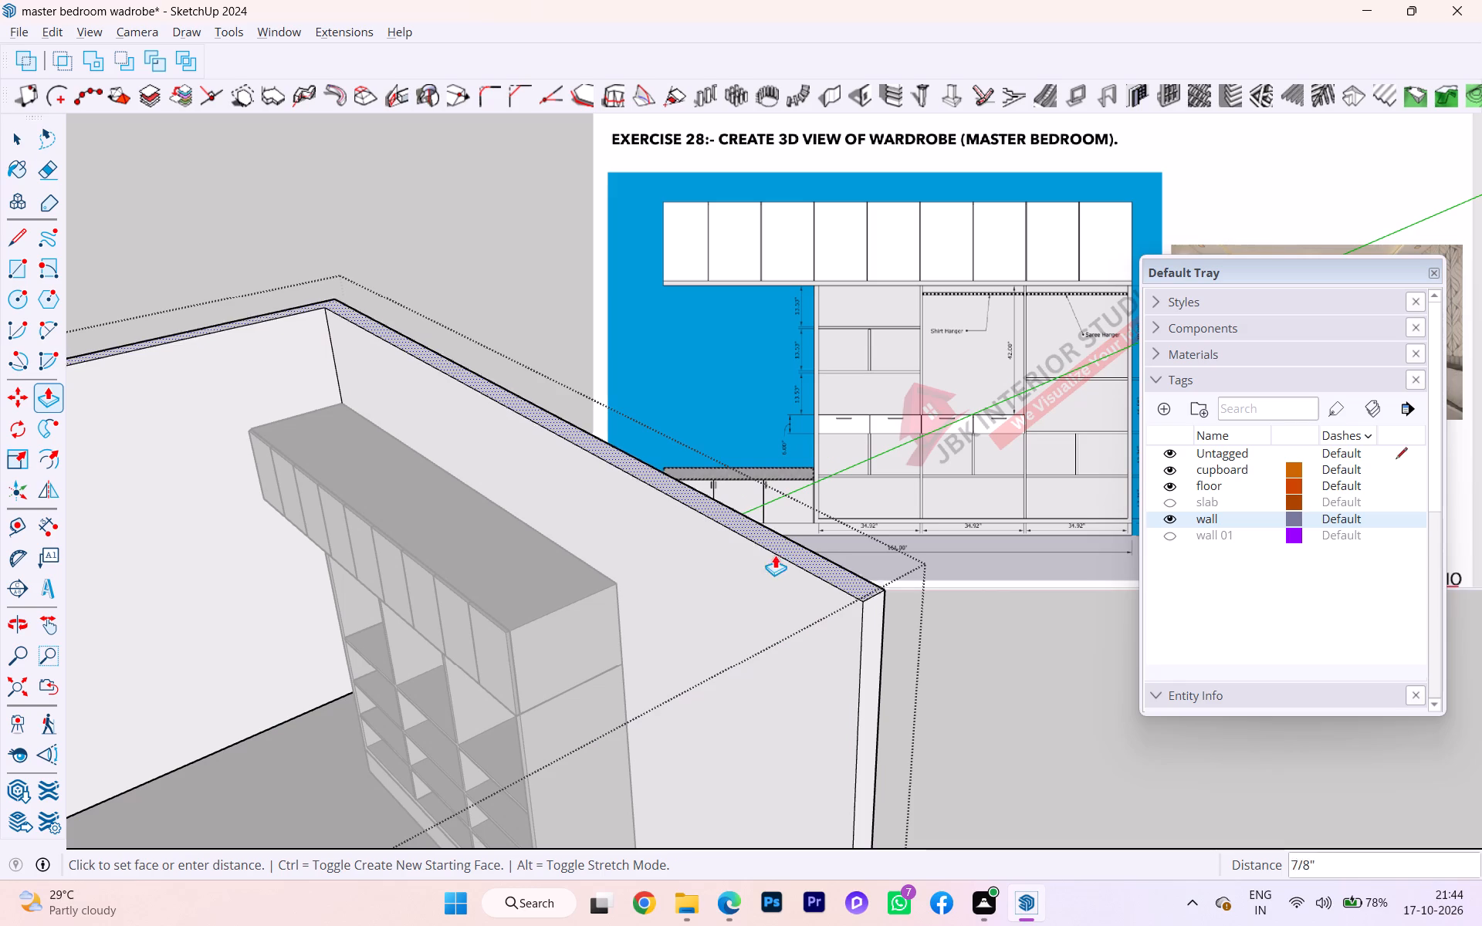
left_click(642, 589)
key("space")
left_click(972, 646)
Examine the wardrobe against the lowered walls from several angles and compare it with the reference elevation.
scroll(748, 552, "down", 2)
scroll(740, 549, "up", 1)
middle_click_drag(739, 548, 689, 505)
scroll(738, 548, "down", 1)
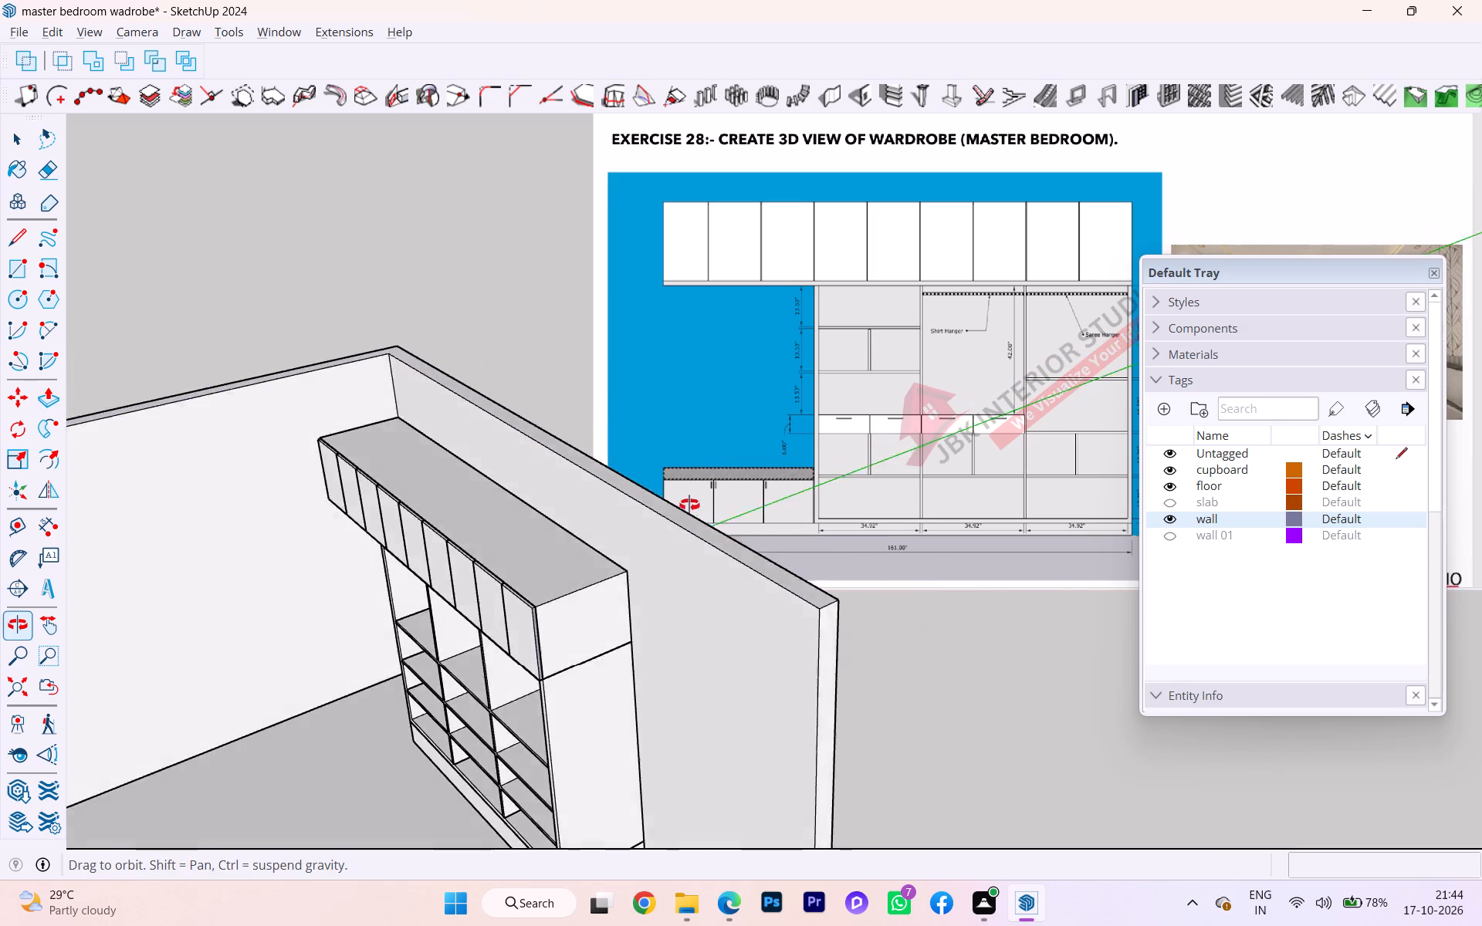
middle_click_drag(689, 505, 642, 450)
scroll(888, 573, "down", 4)
middle_click_drag(742, 579, 750, 578)
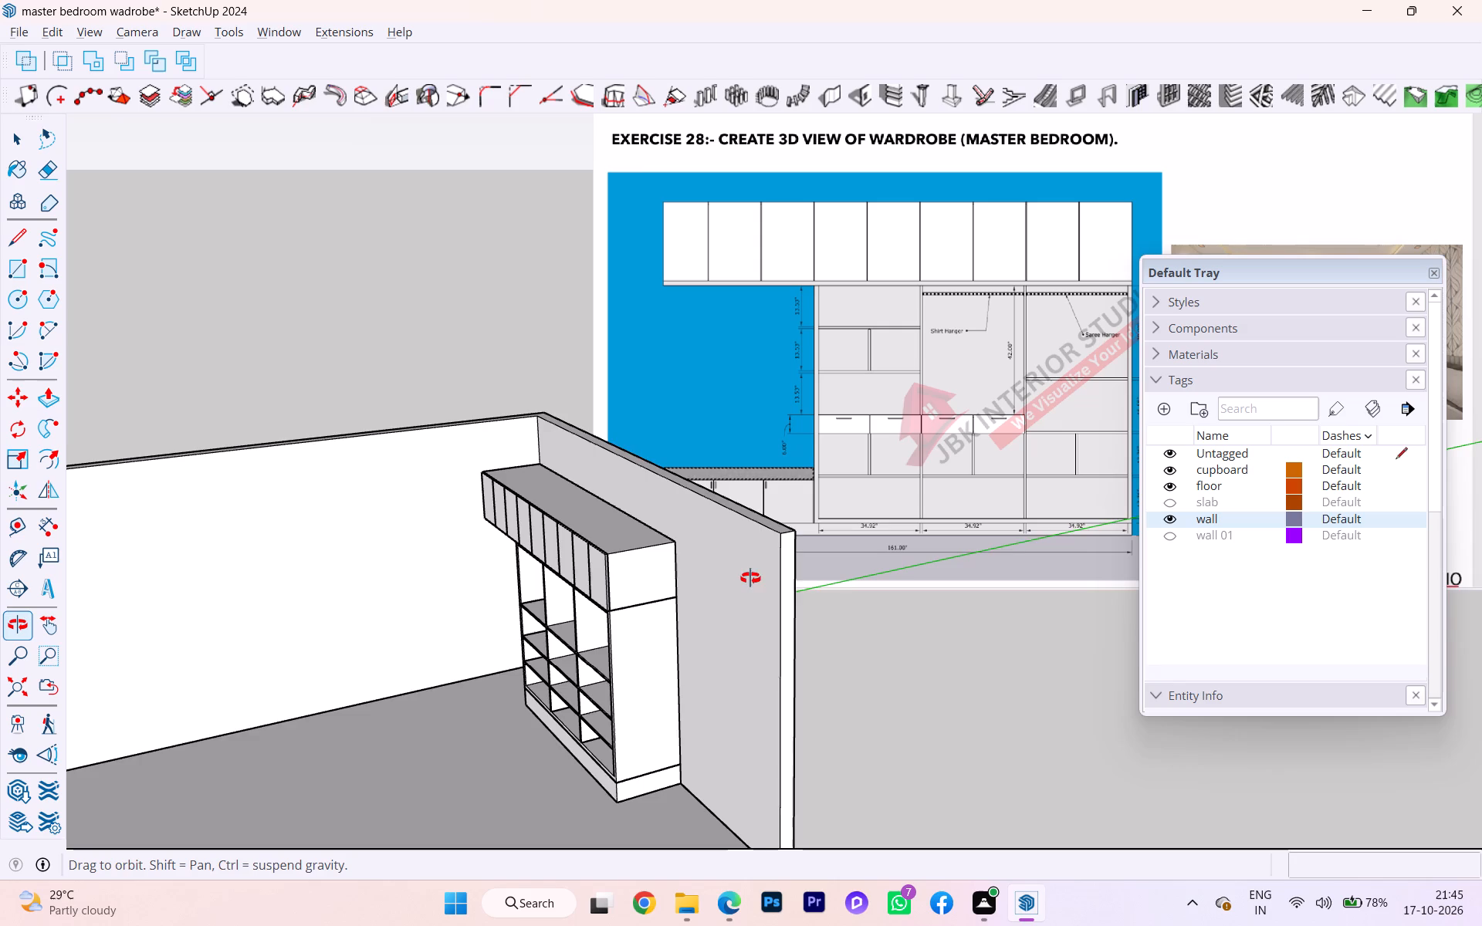
middle_click_drag(750, 578, 777, 564)
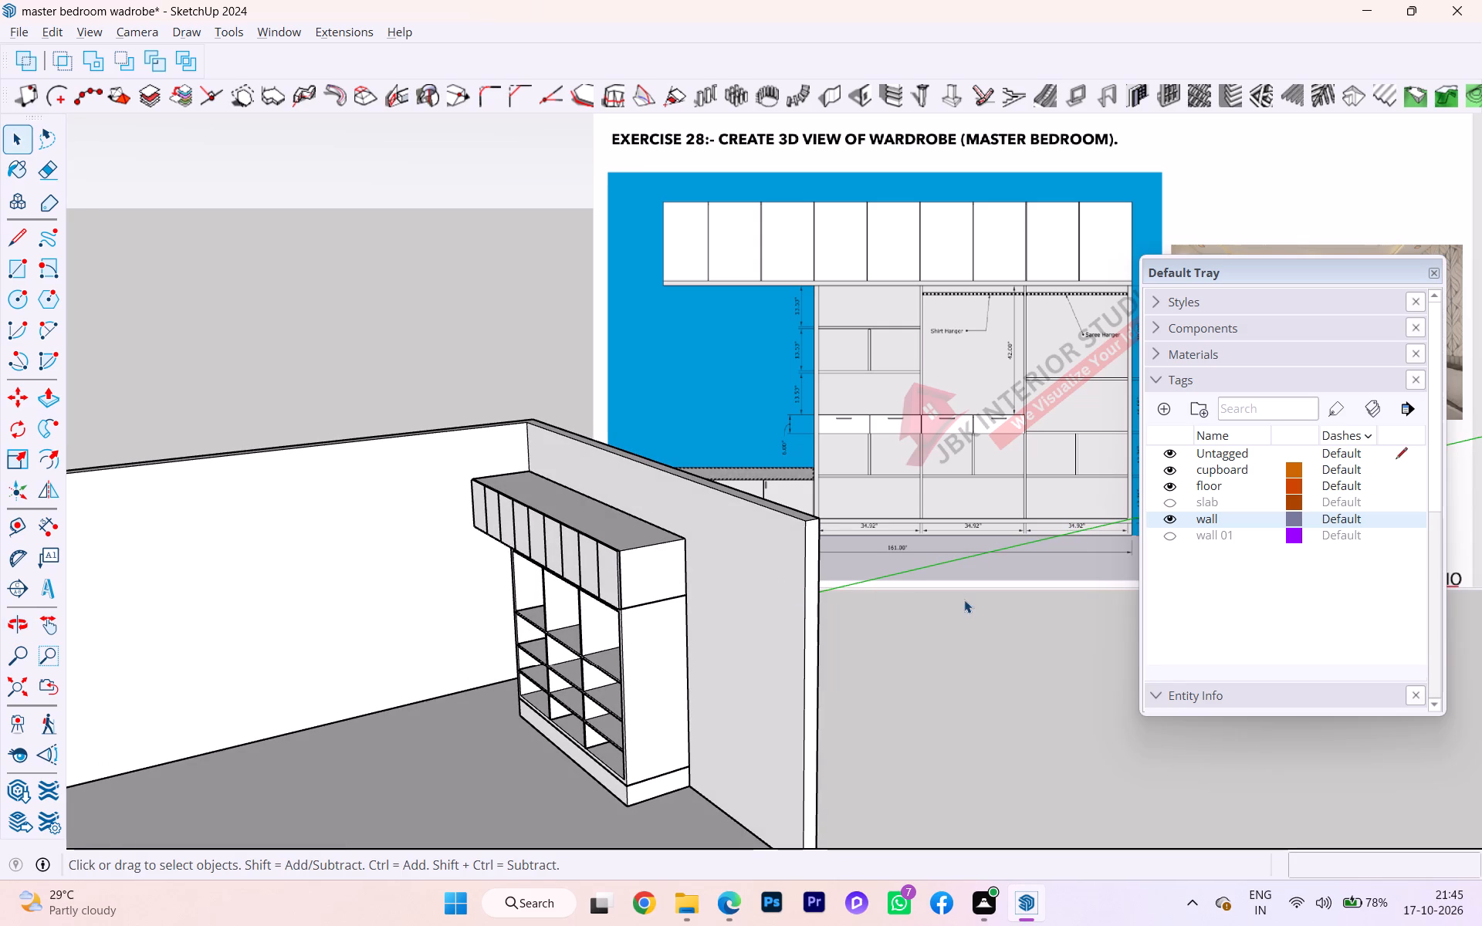
scroll(891, 630, "down", 4)
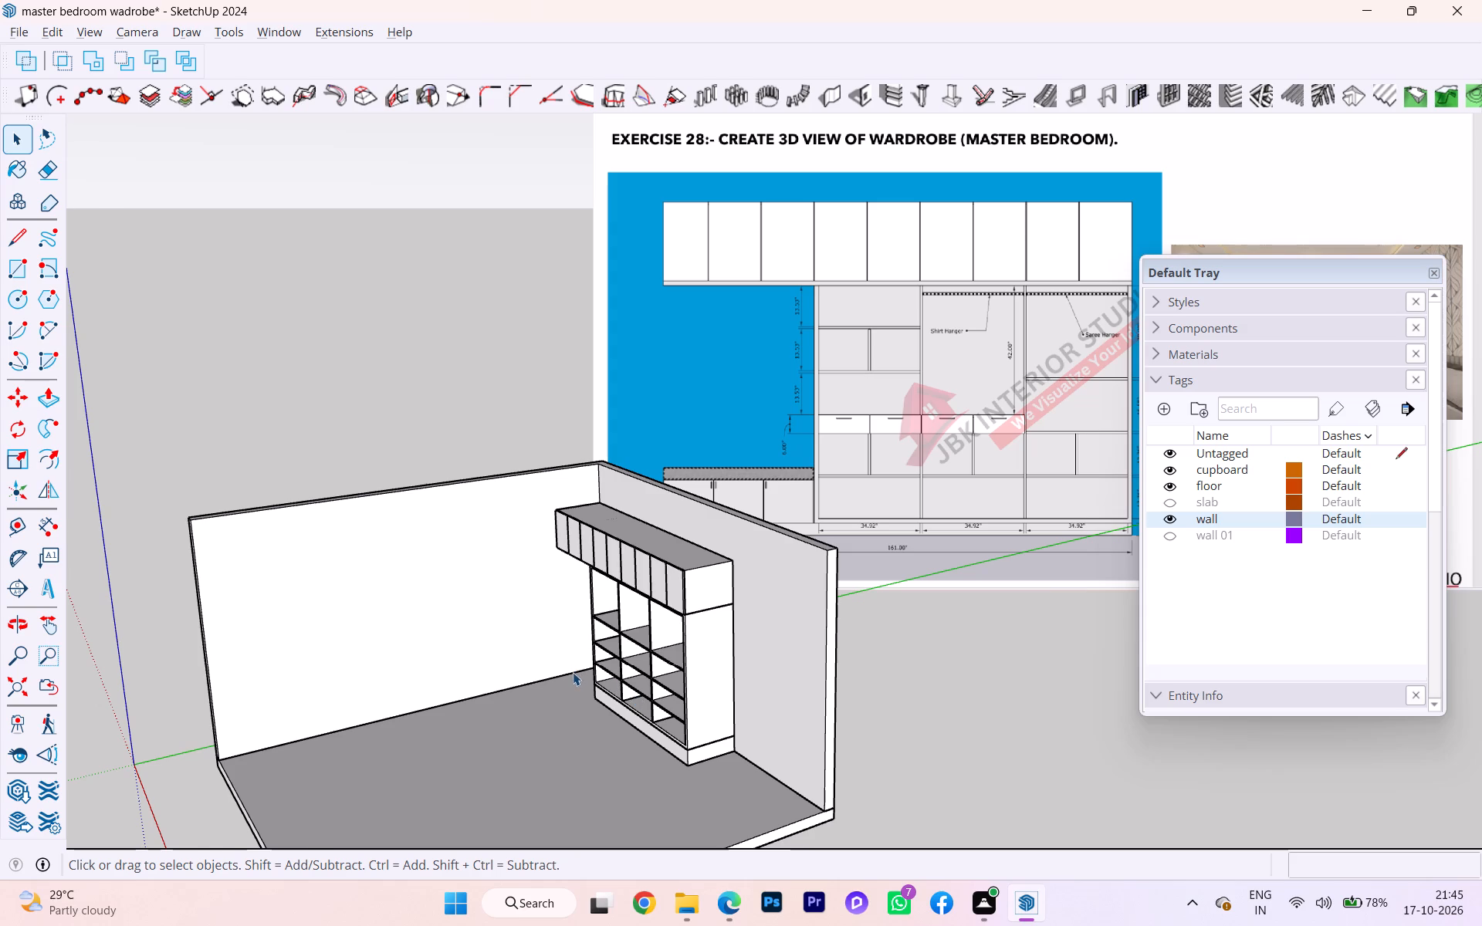
scroll(573, 672, "down", 1)
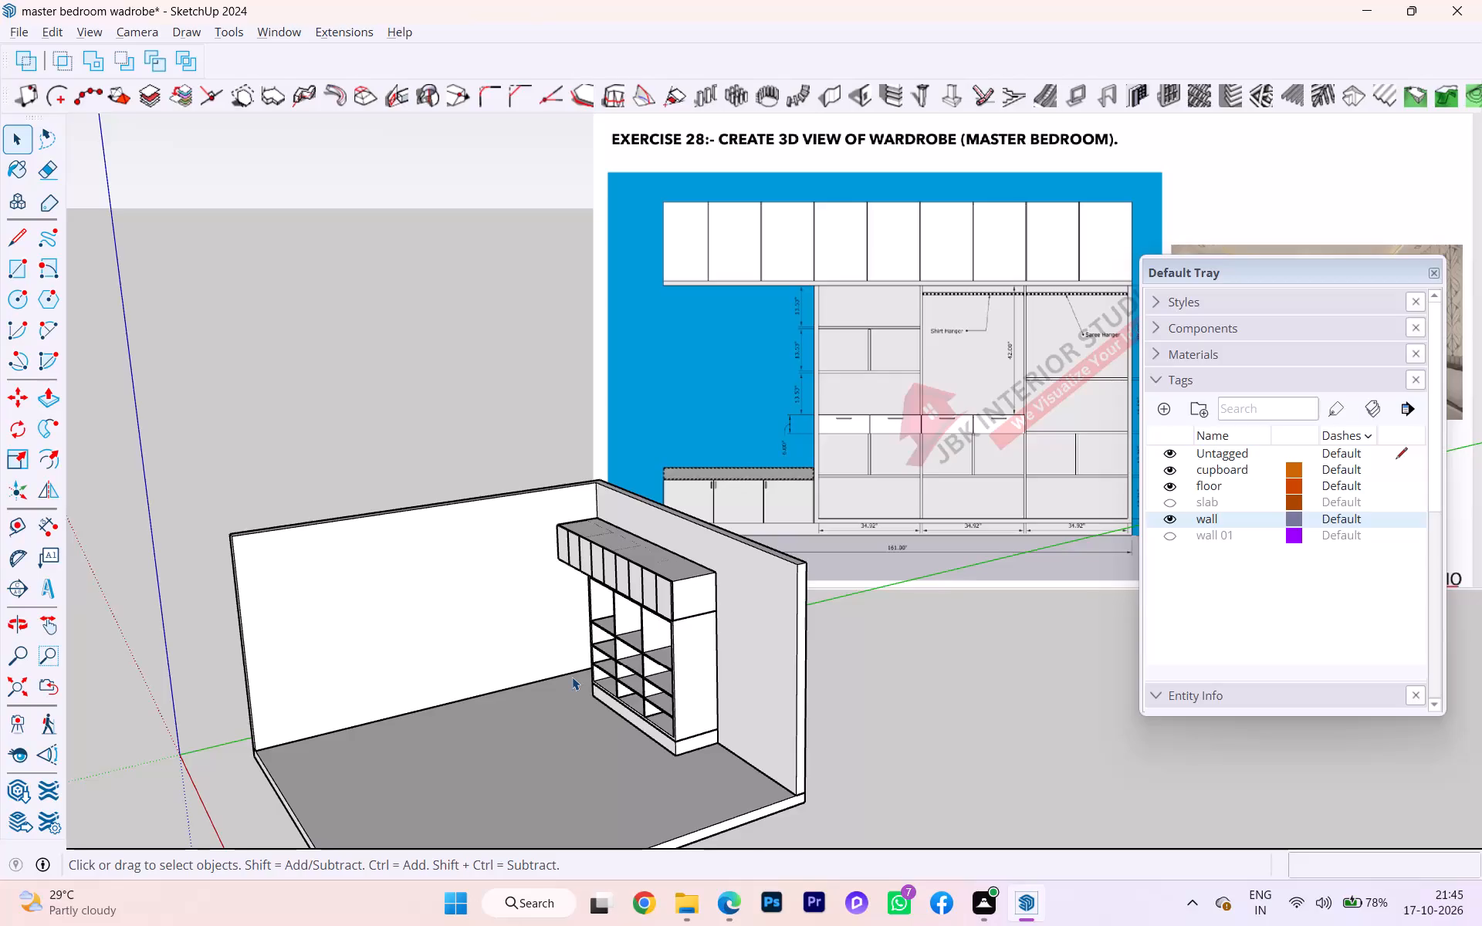
scroll(572, 677, "up", 4)
middle_click_drag(572, 679, 604, 694)
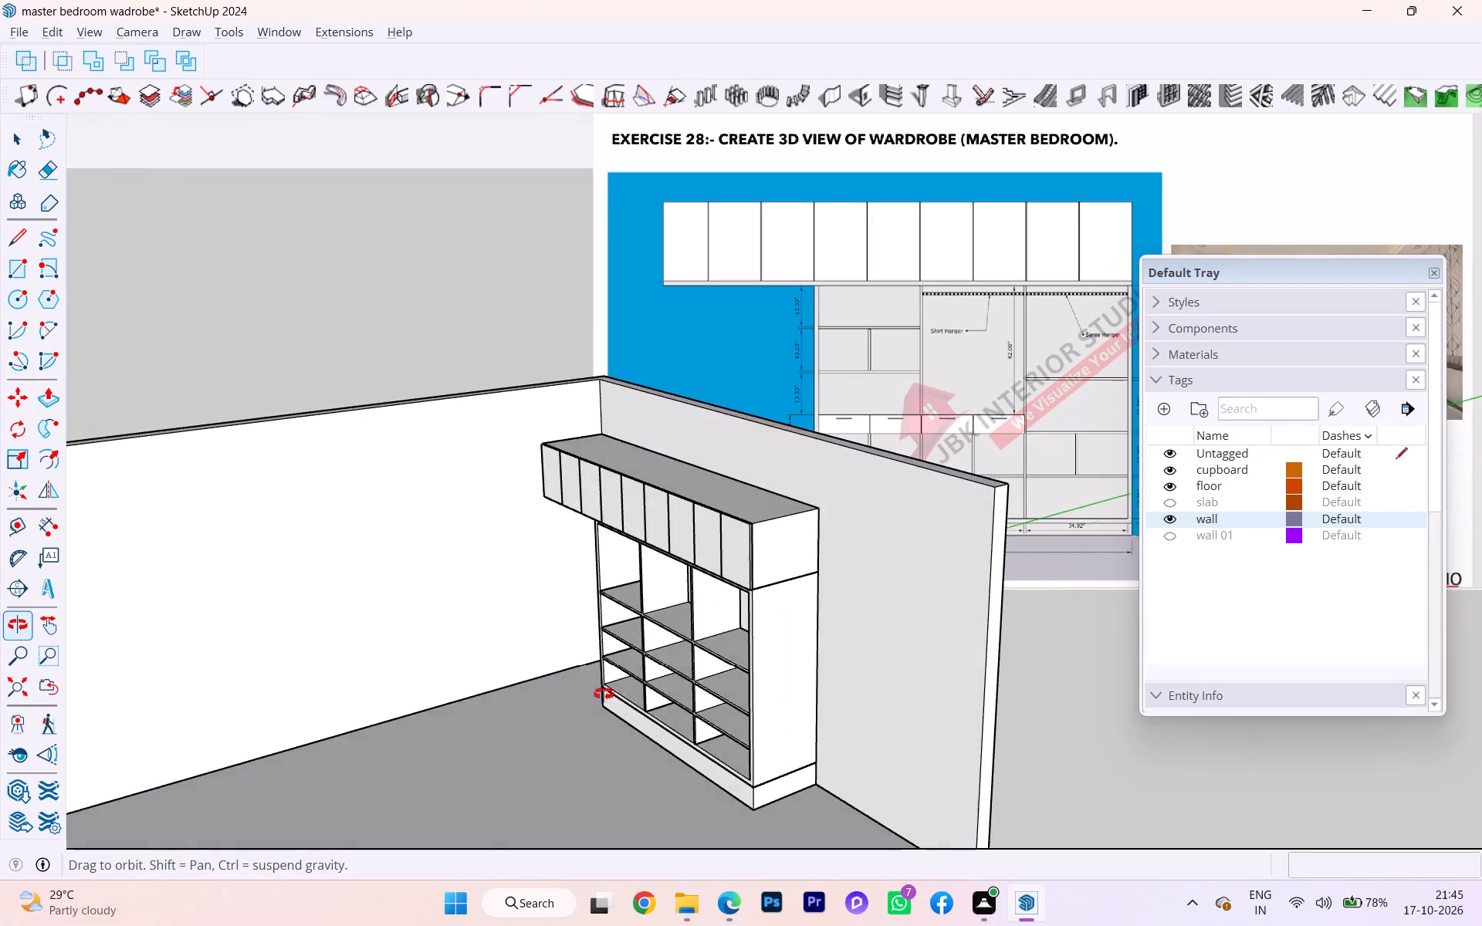
middle_click_drag(604, 694, 729, 657)
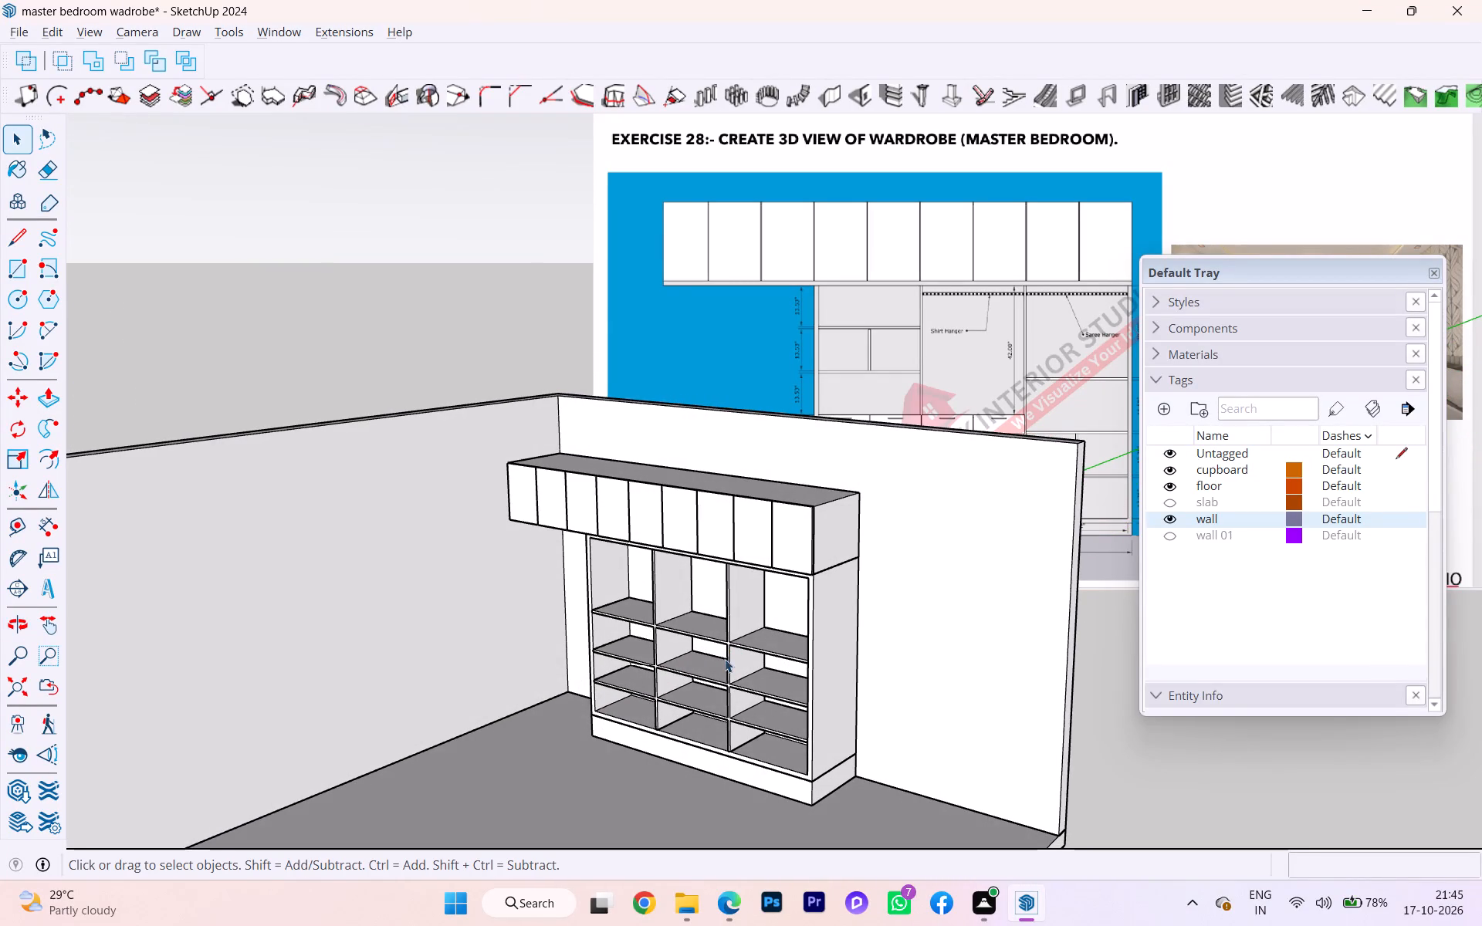
scroll(460, 687, "down", 3)
scroll(459, 686, "up", 1)
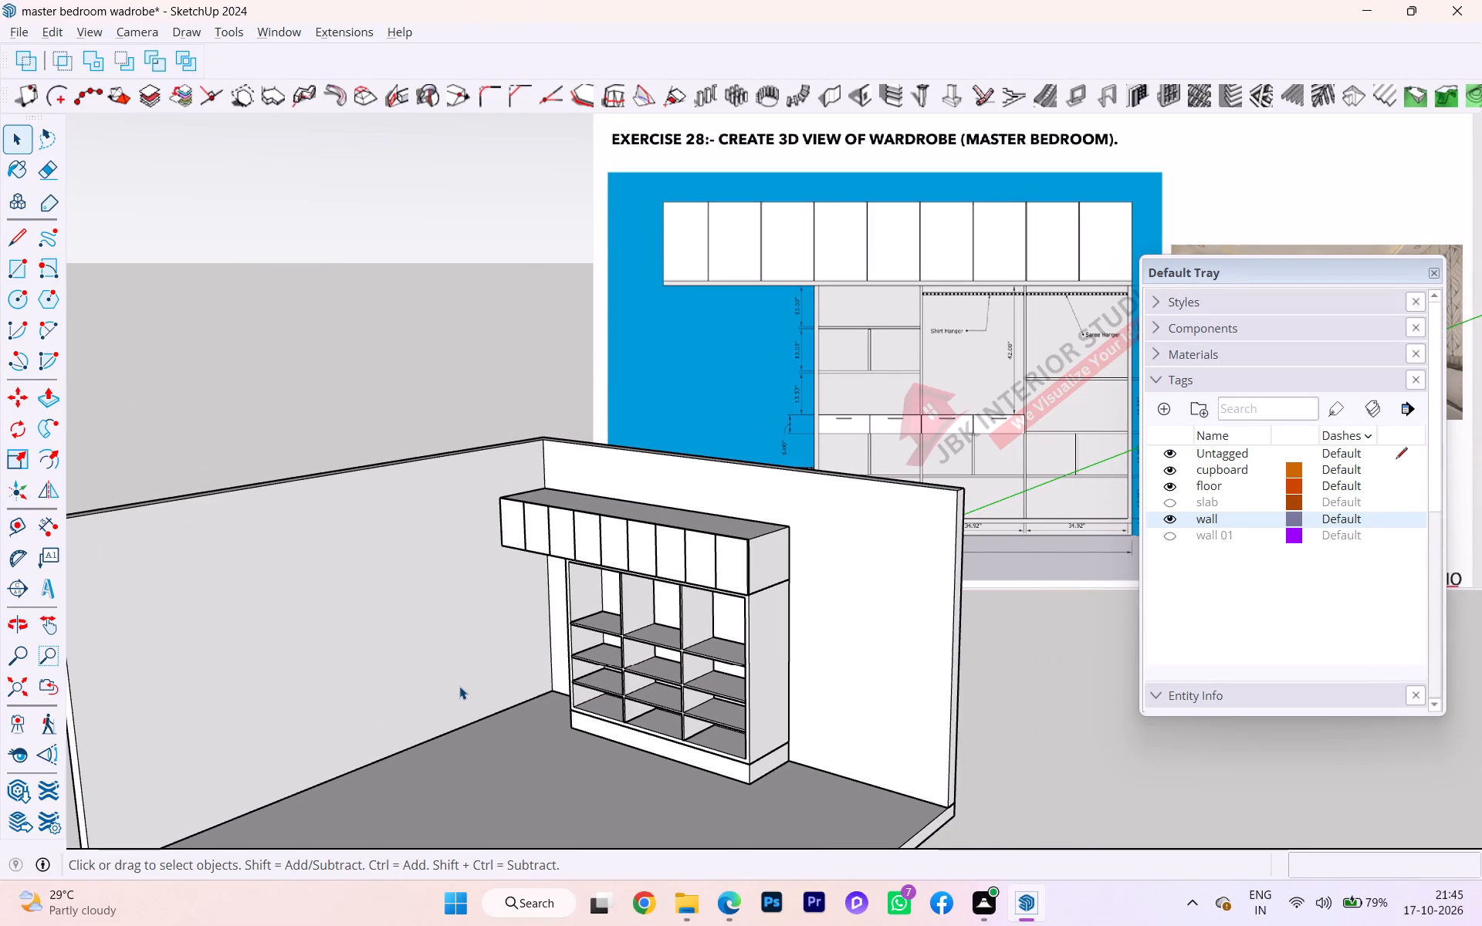
scroll(446, 698, "down", 1)
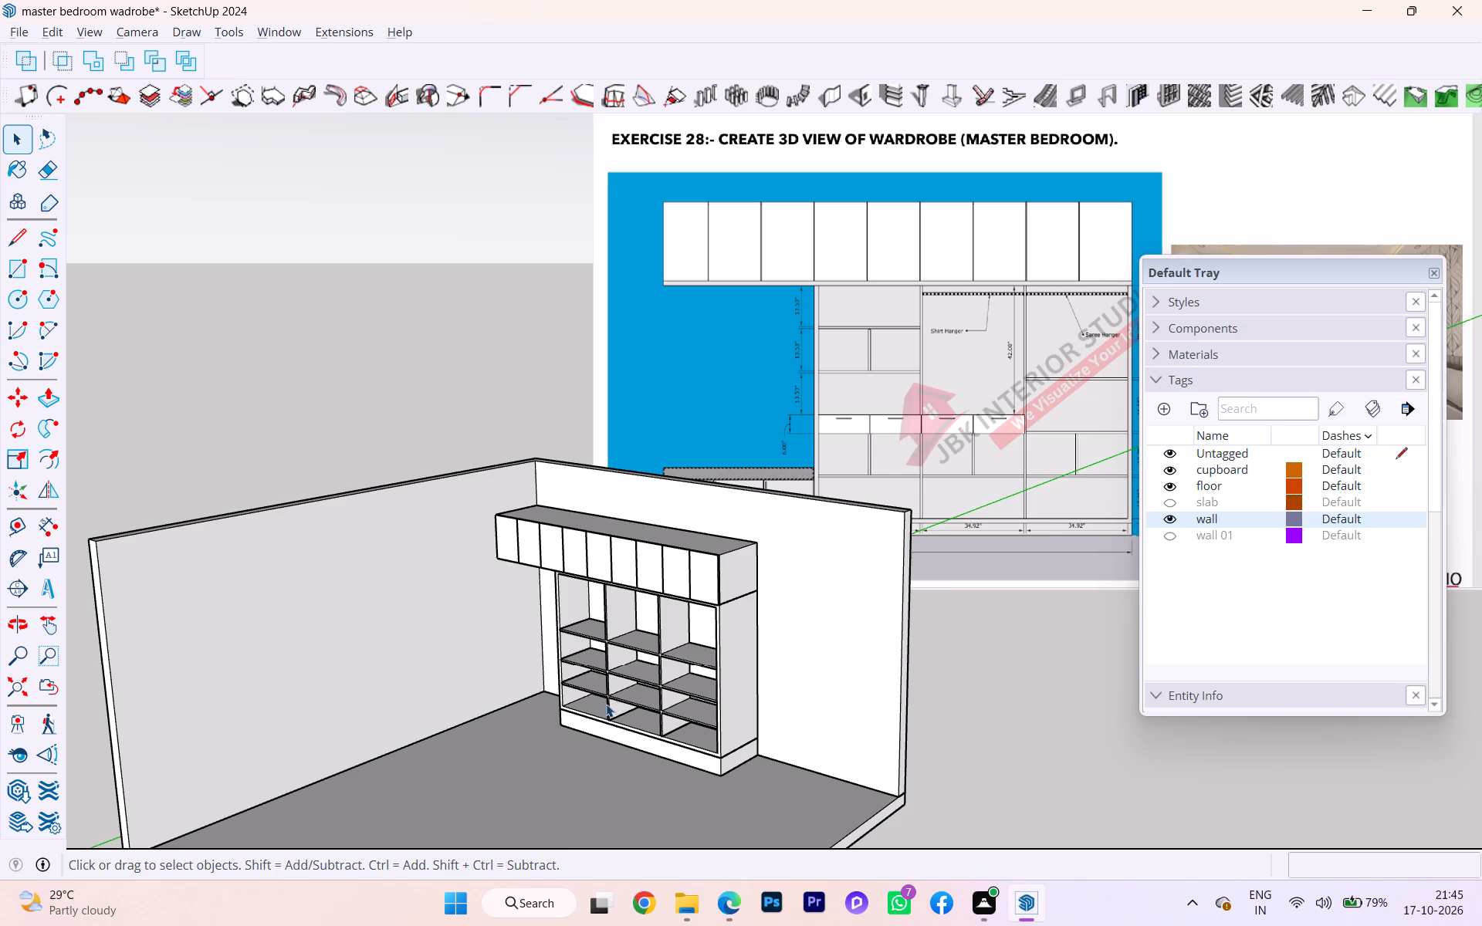
scroll(592, 715, "up", 3)
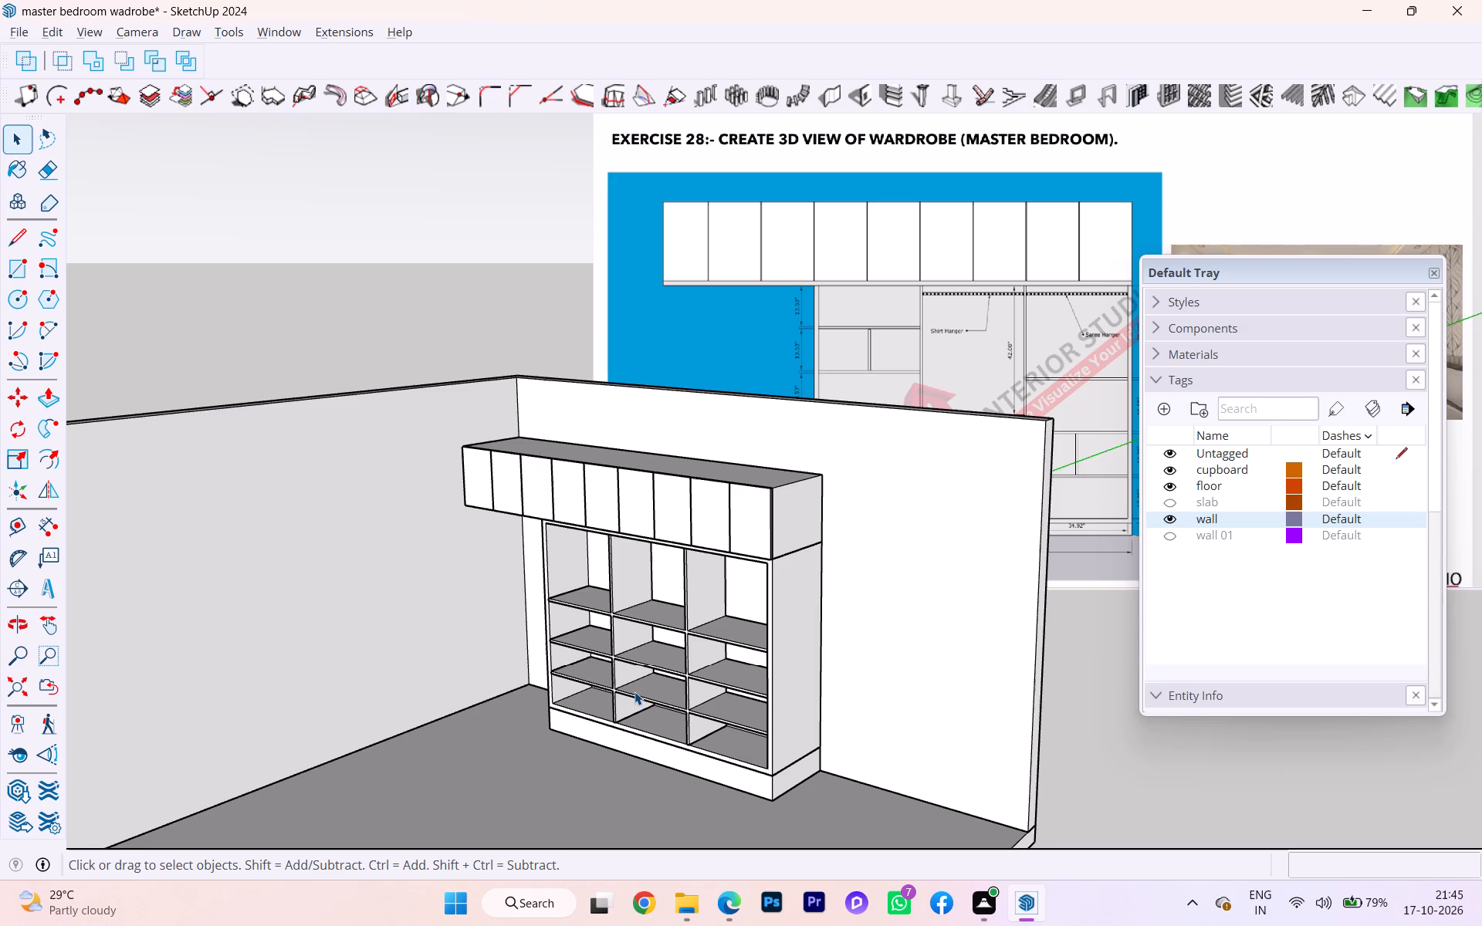
scroll(705, 569, "up", 5)
scroll(677, 563, "down", 2)
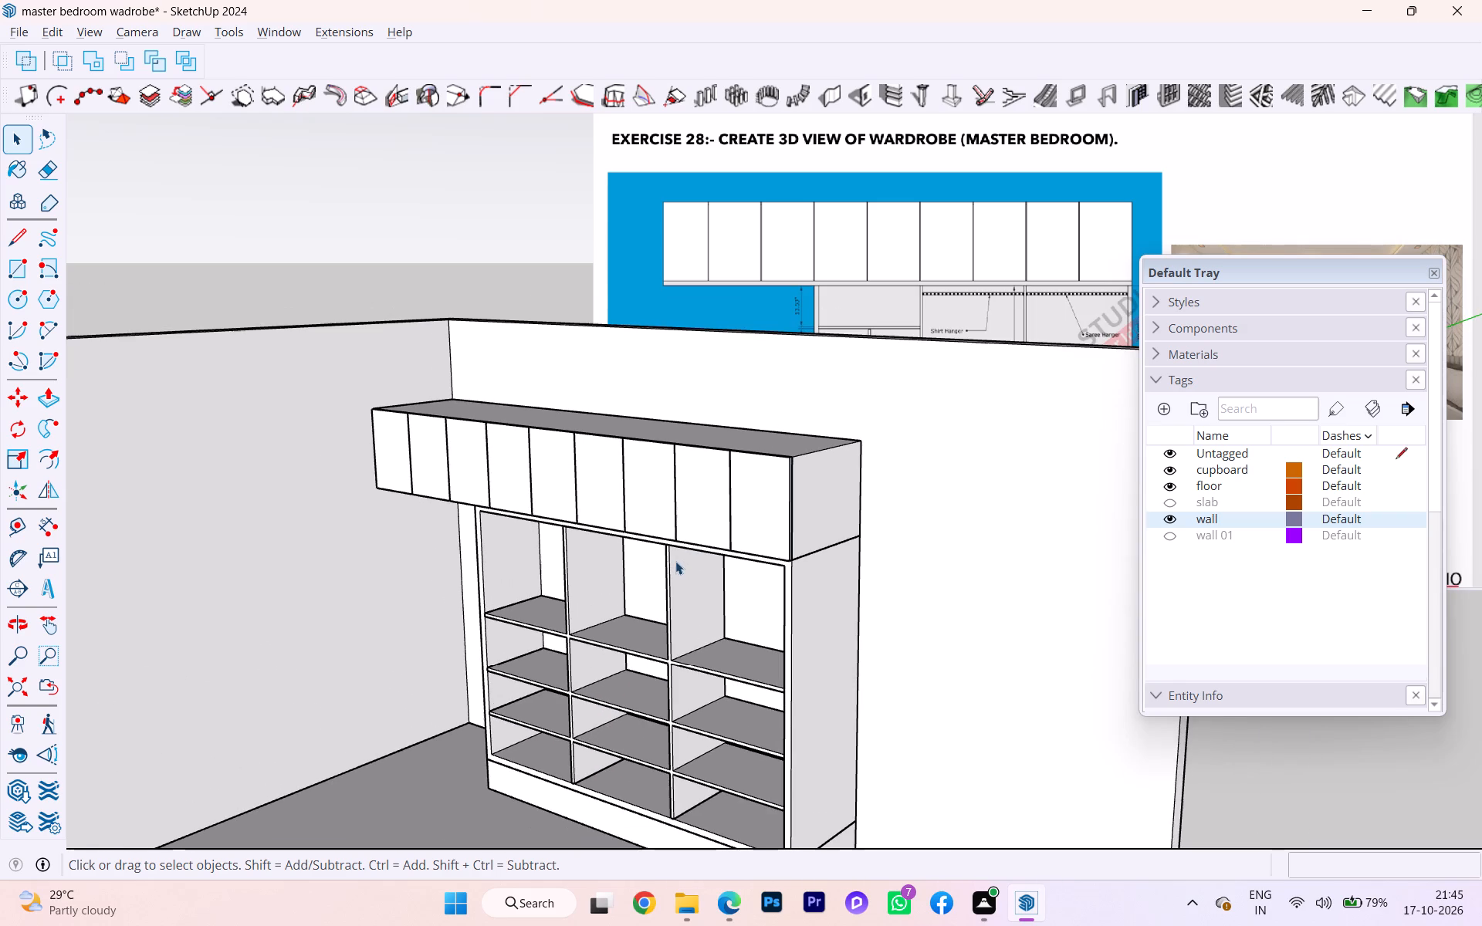
Check how the wardrobe is grouped by selecting the upper shutters, carcass, inner shelves and plinth, then clear the selection.
left_click(736, 481)
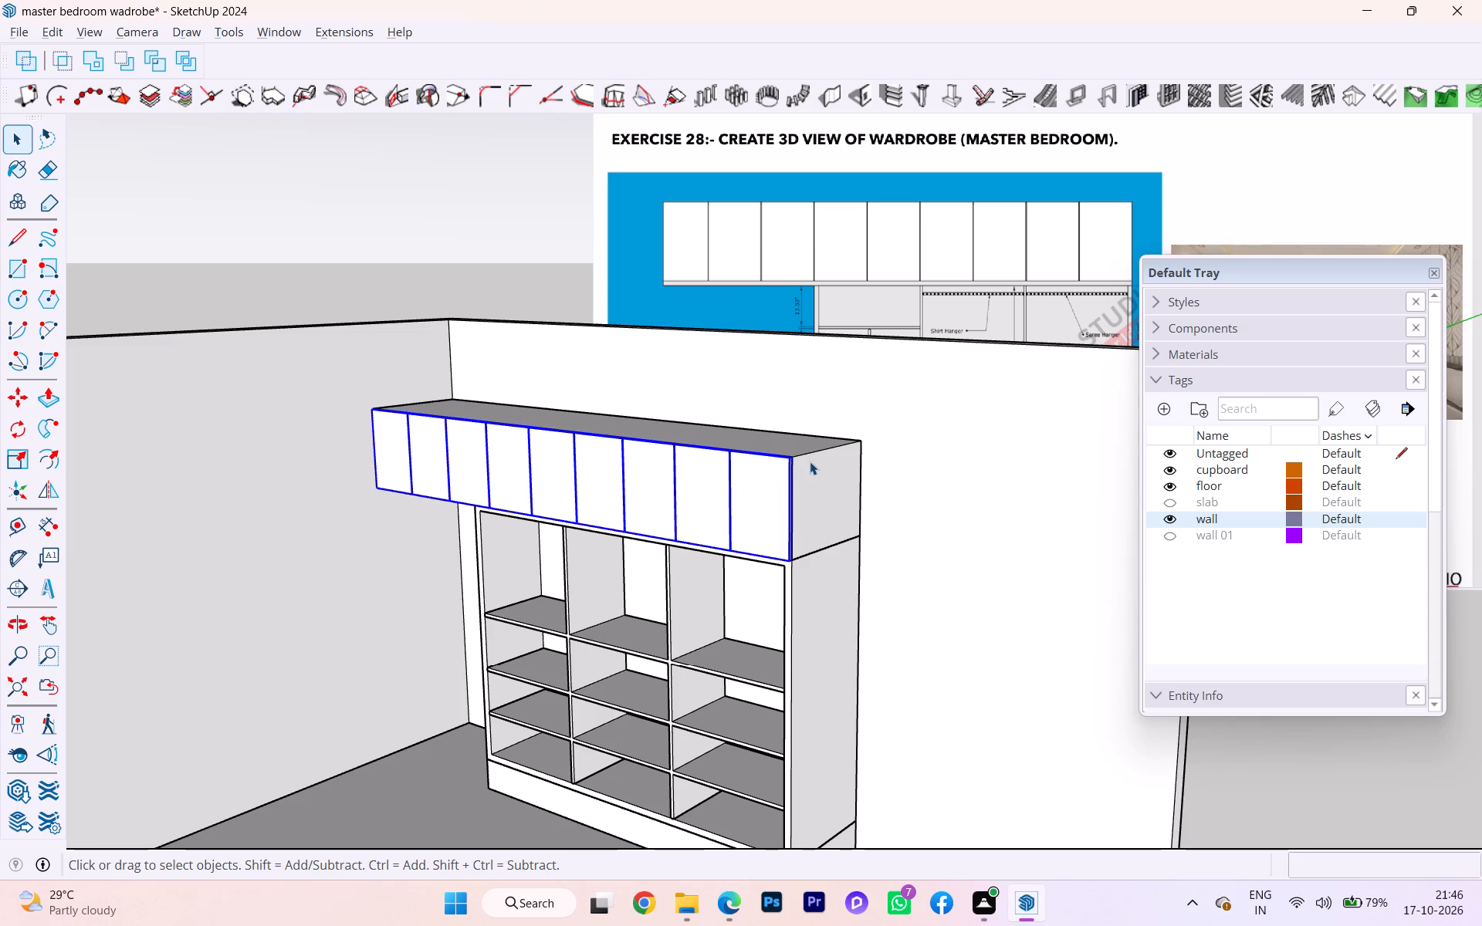
scroll(707, 526, "down", 4)
scroll(706, 528, "up", 1)
scroll(705, 529, "down", 1)
left_click(801, 496)
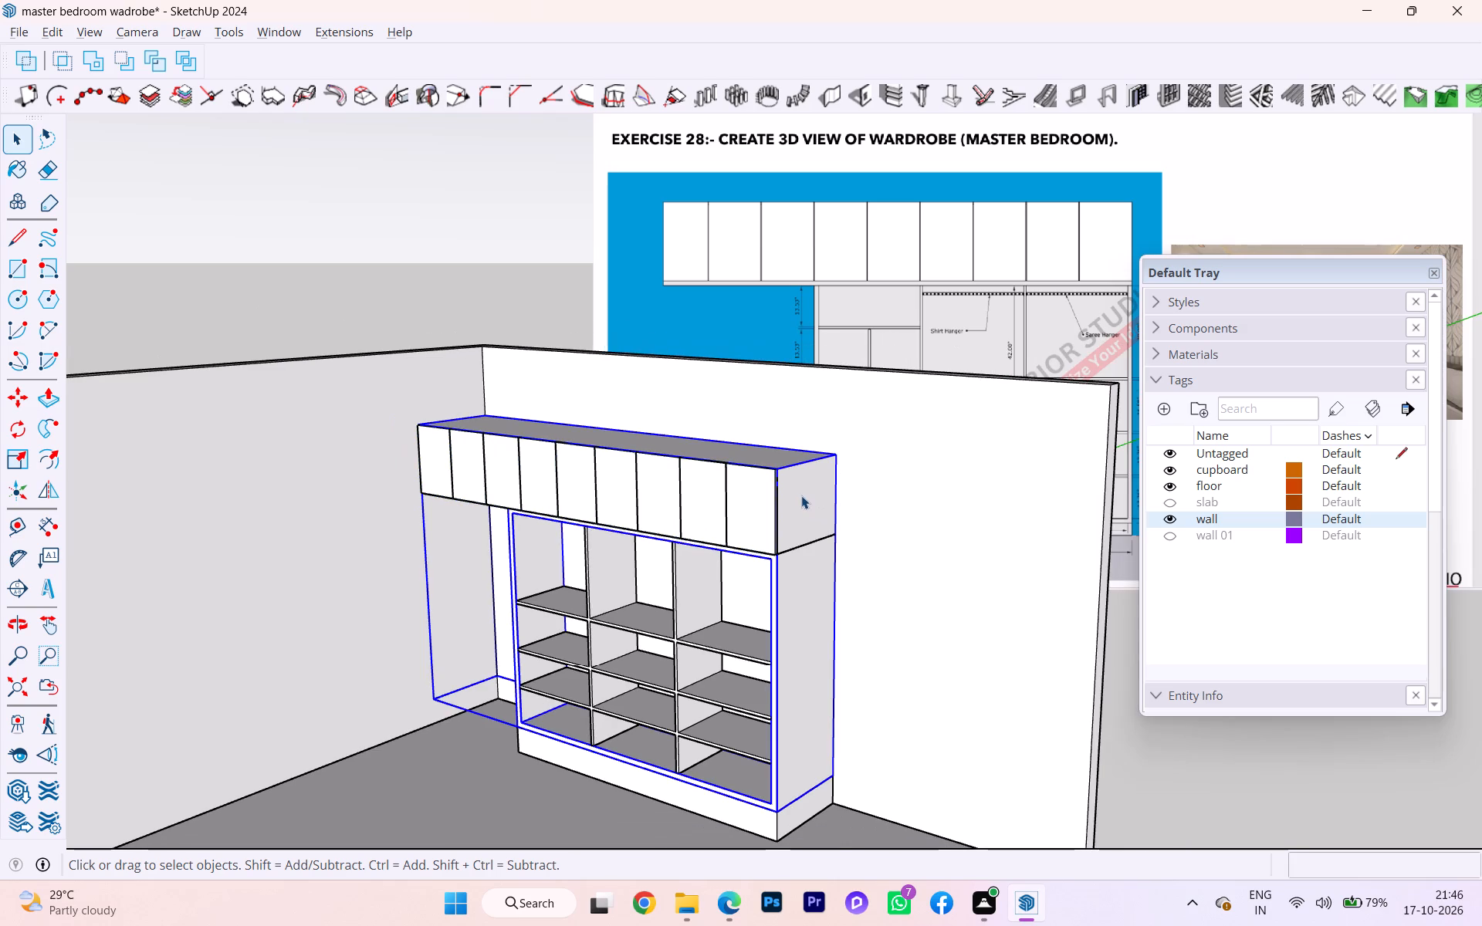
left_click(696, 486)
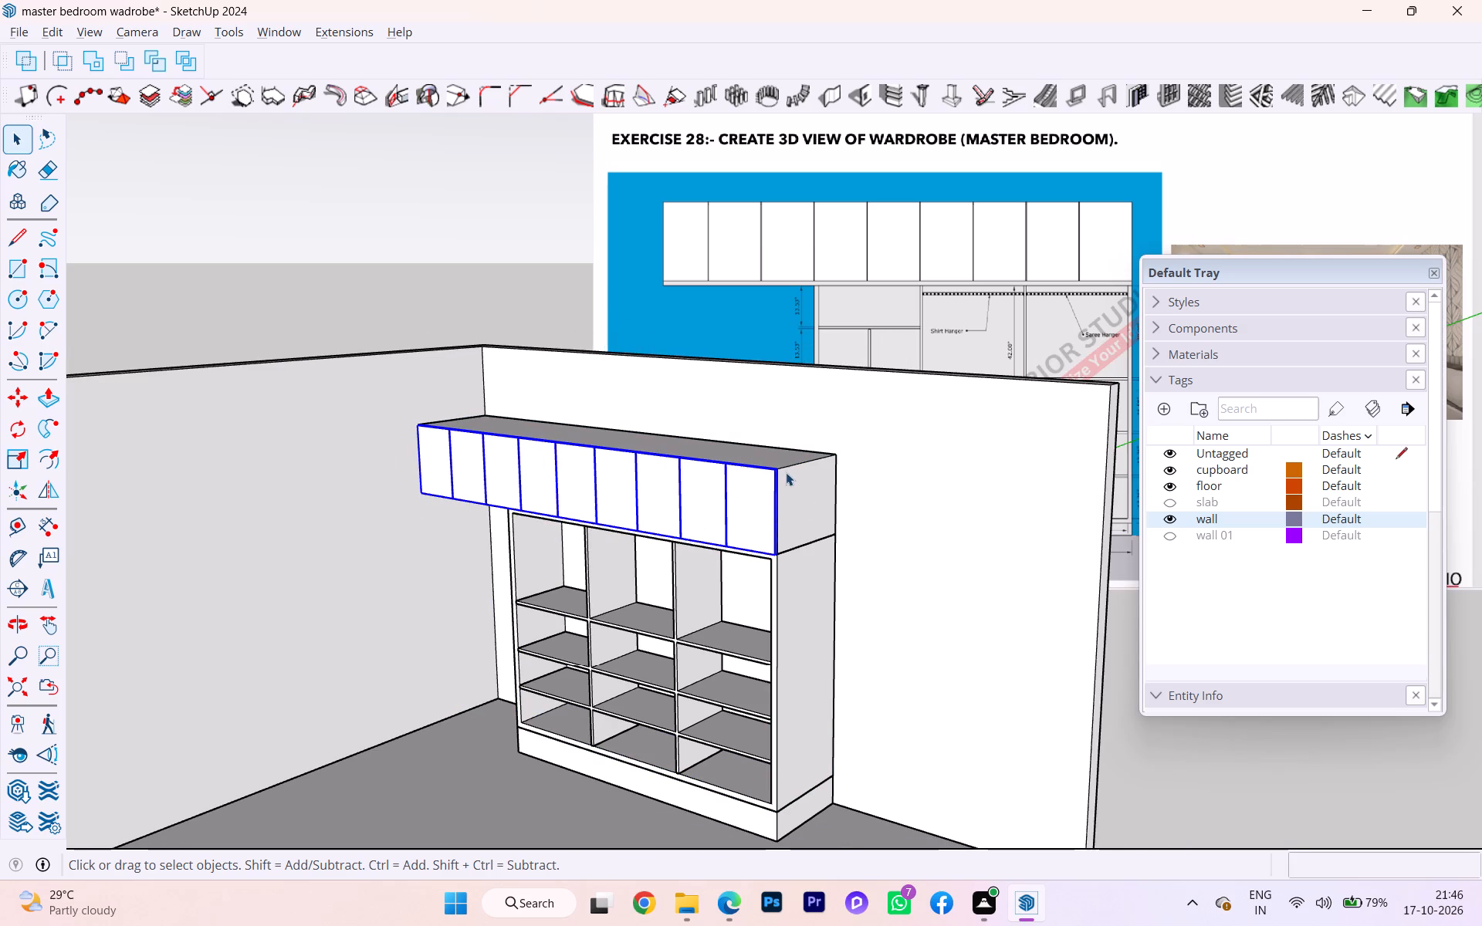
left_click(793, 471, "ctrl")
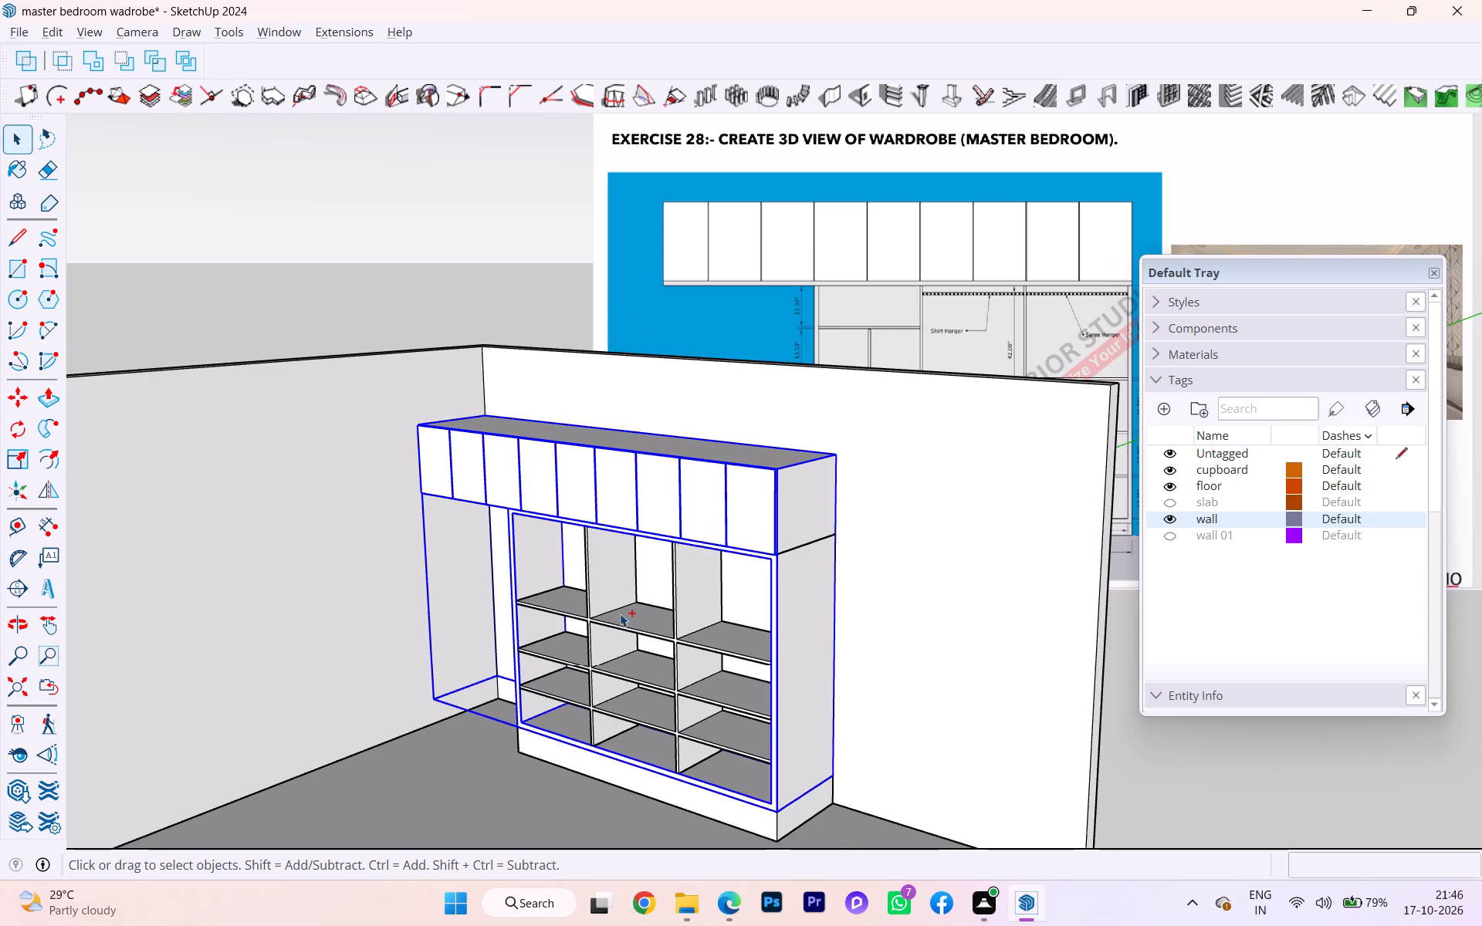
left_click(594, 612, "ctrl")
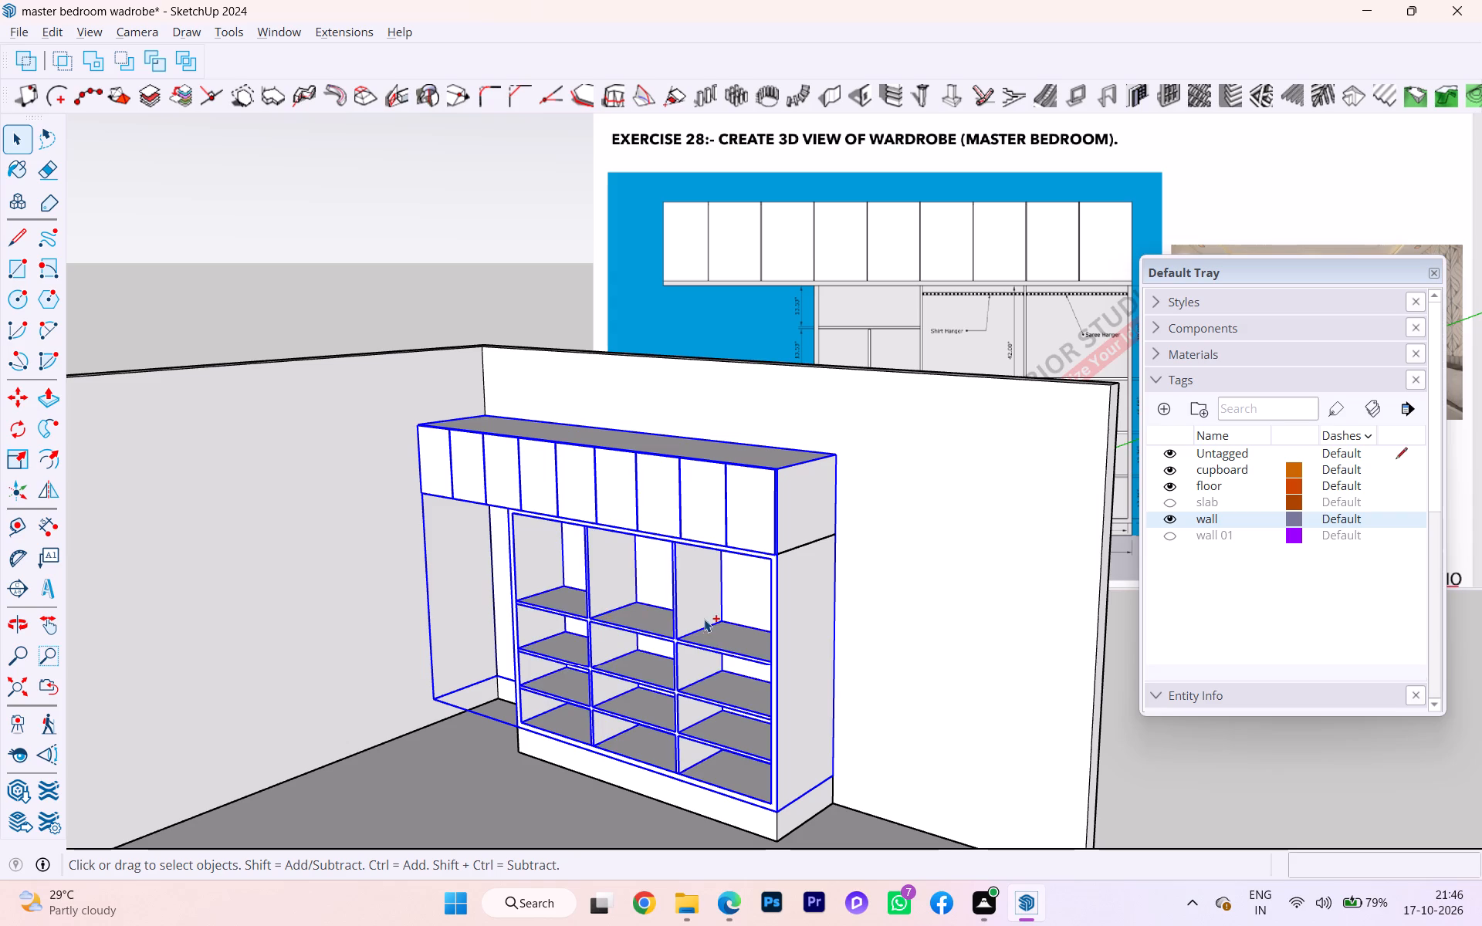
left_click(628, 780, "ctrl")
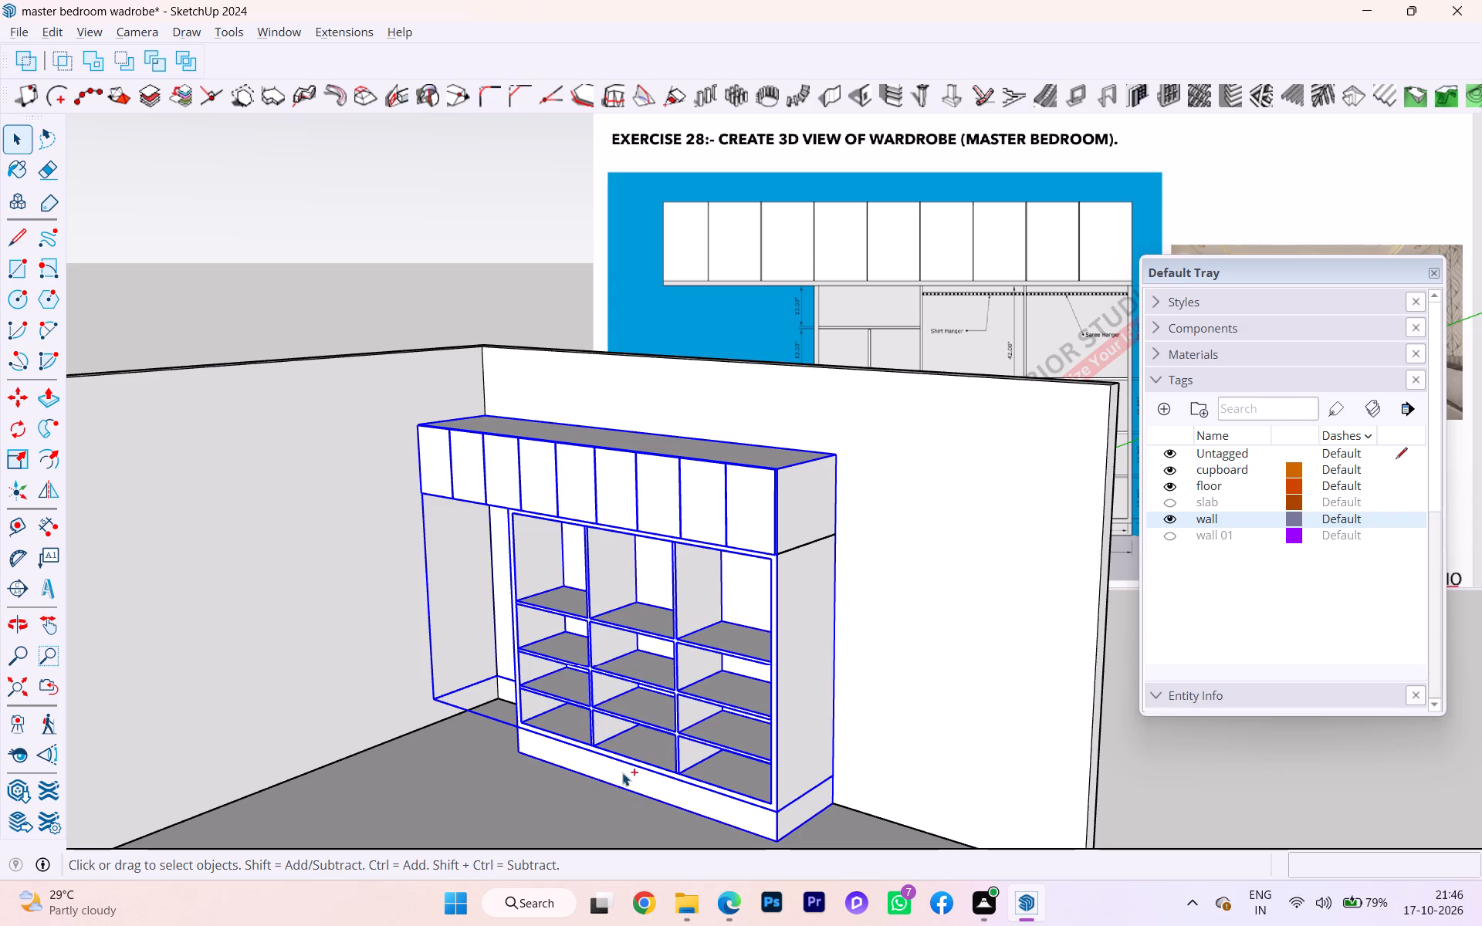
scroll(510, 705, "down", 3)
scroll(508, 704, "up", 5)
scroll(543, 654, "down", 2)
scroll(541, 651, "up", 1)
scroll(541, 651, "down", 1)
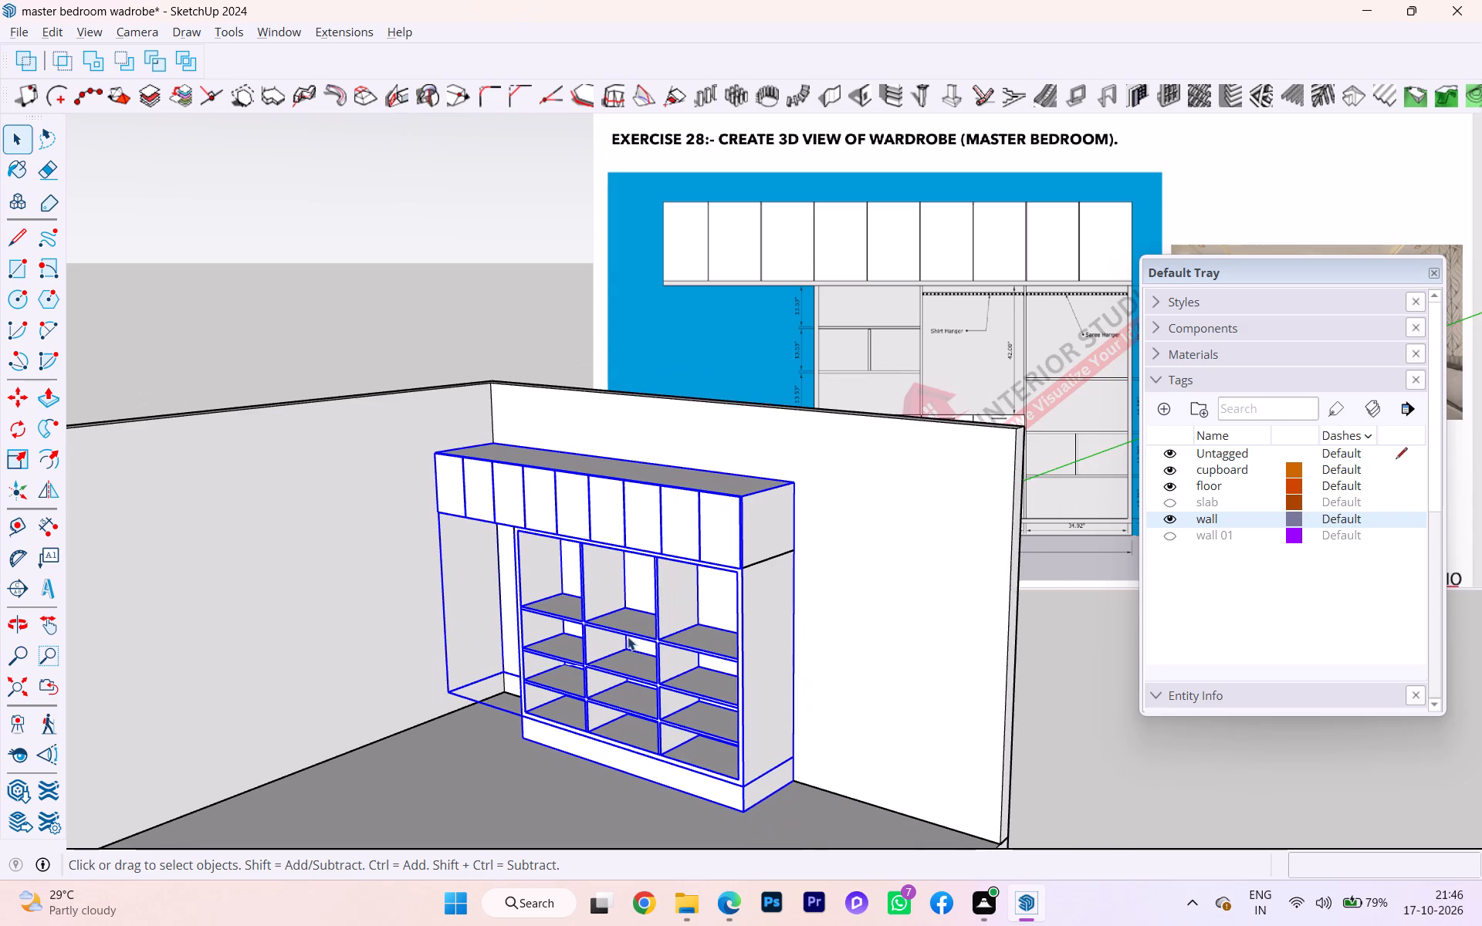
left_click(759, 559, "ctrl")
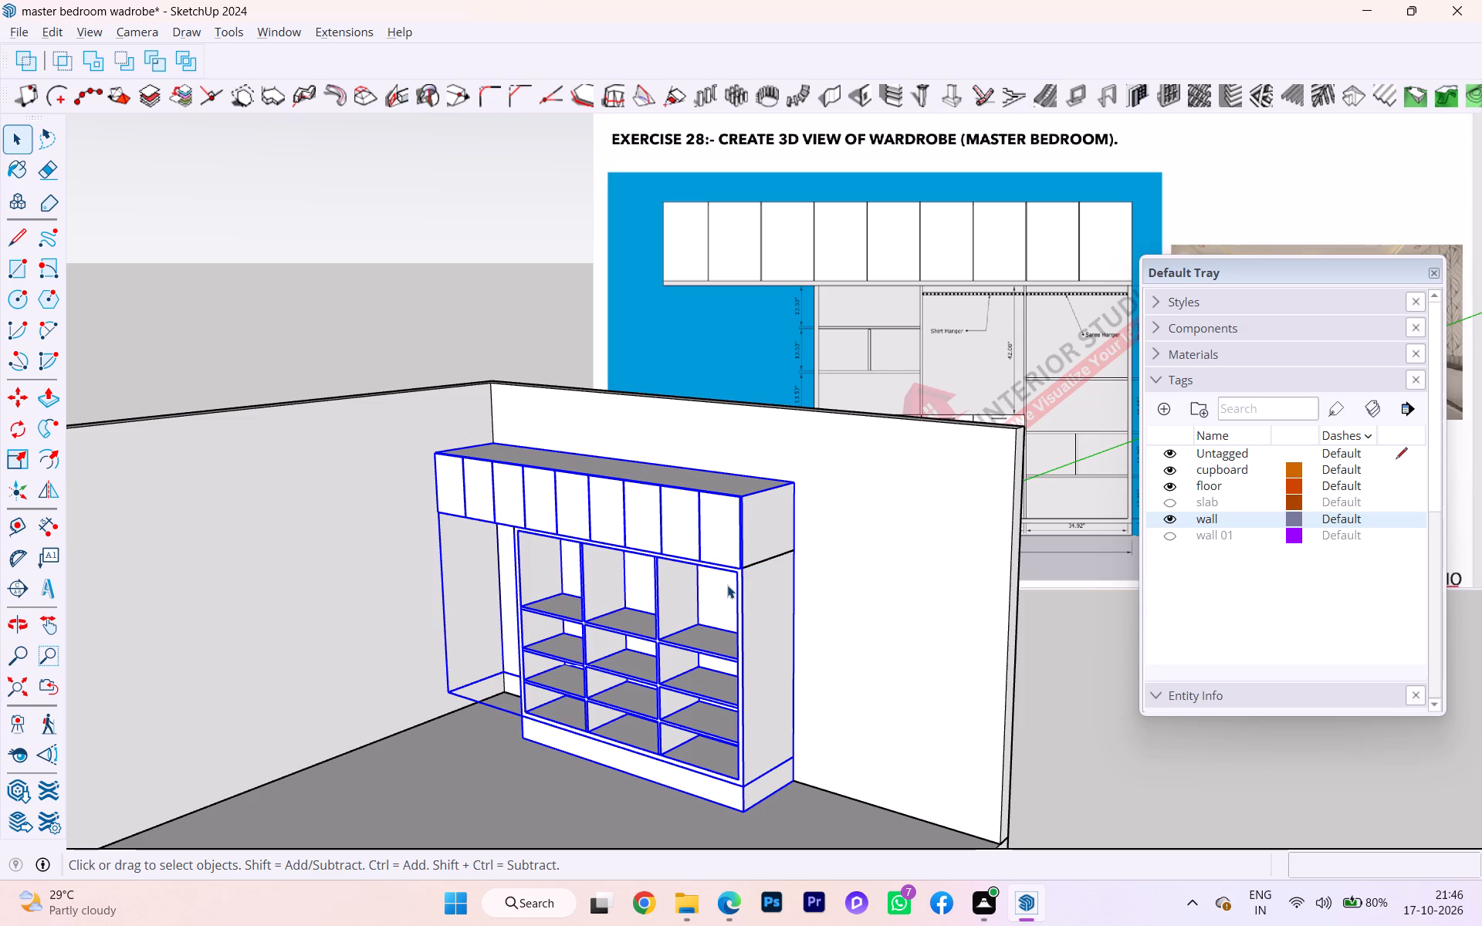
left_click(727, 585)
scroll(902, 620, "up", 1)
scroll(848, 598, "down", 2)
middle_click_drag(781, 613, 469, 608)
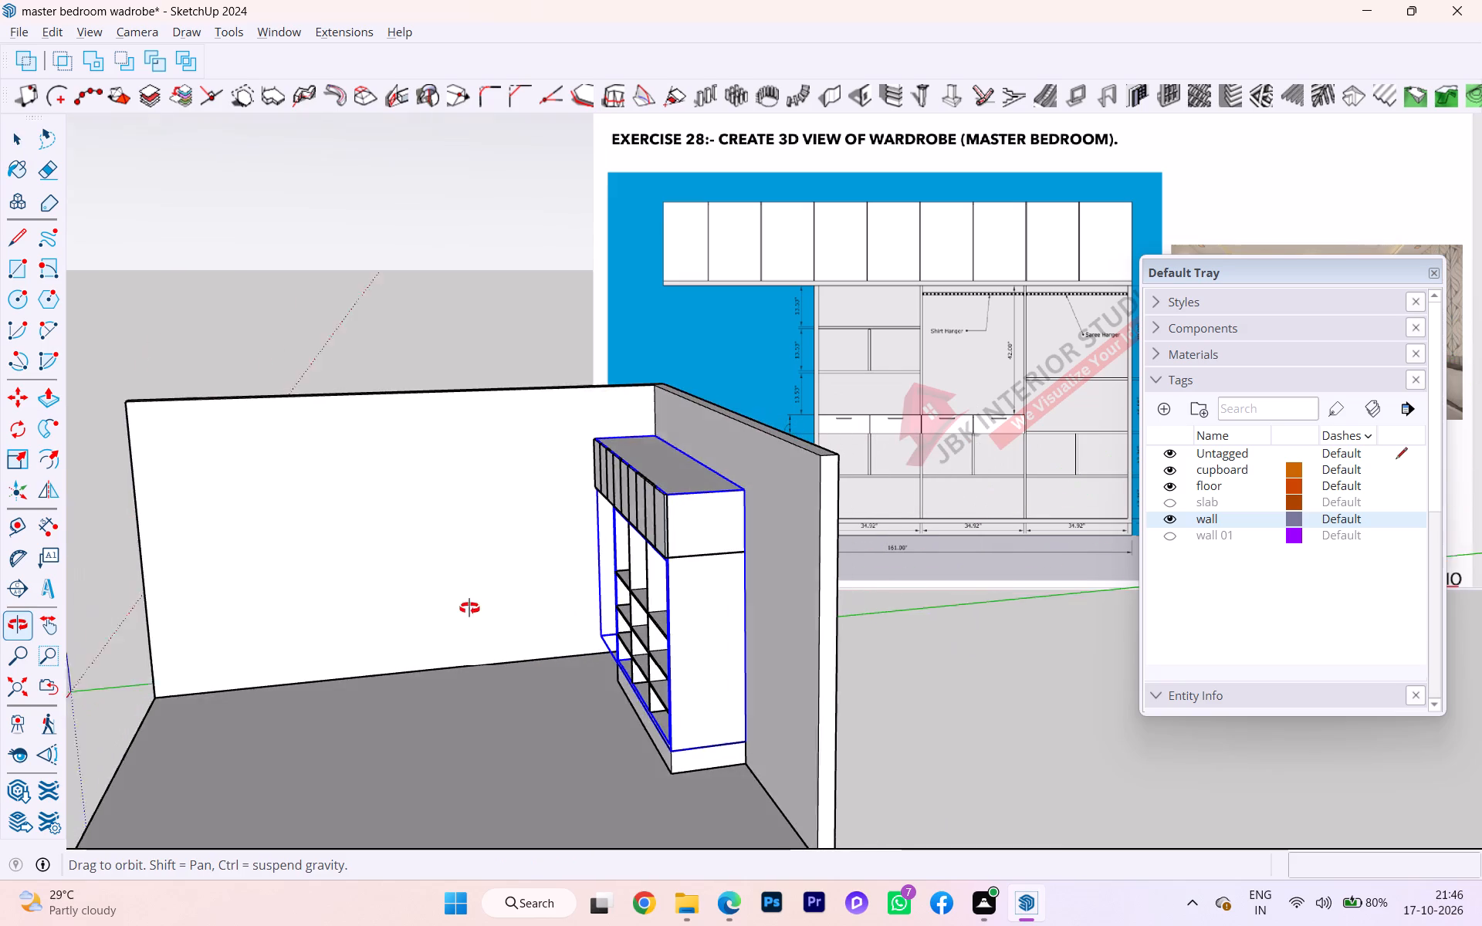
middle_click_drag(469, 608, 469, 607)
left_click(894, 737)
Examine the wardrobe's front, the underside of the overhead cabinet and its top.
middle_click_drag(658, 688, 933, 654)
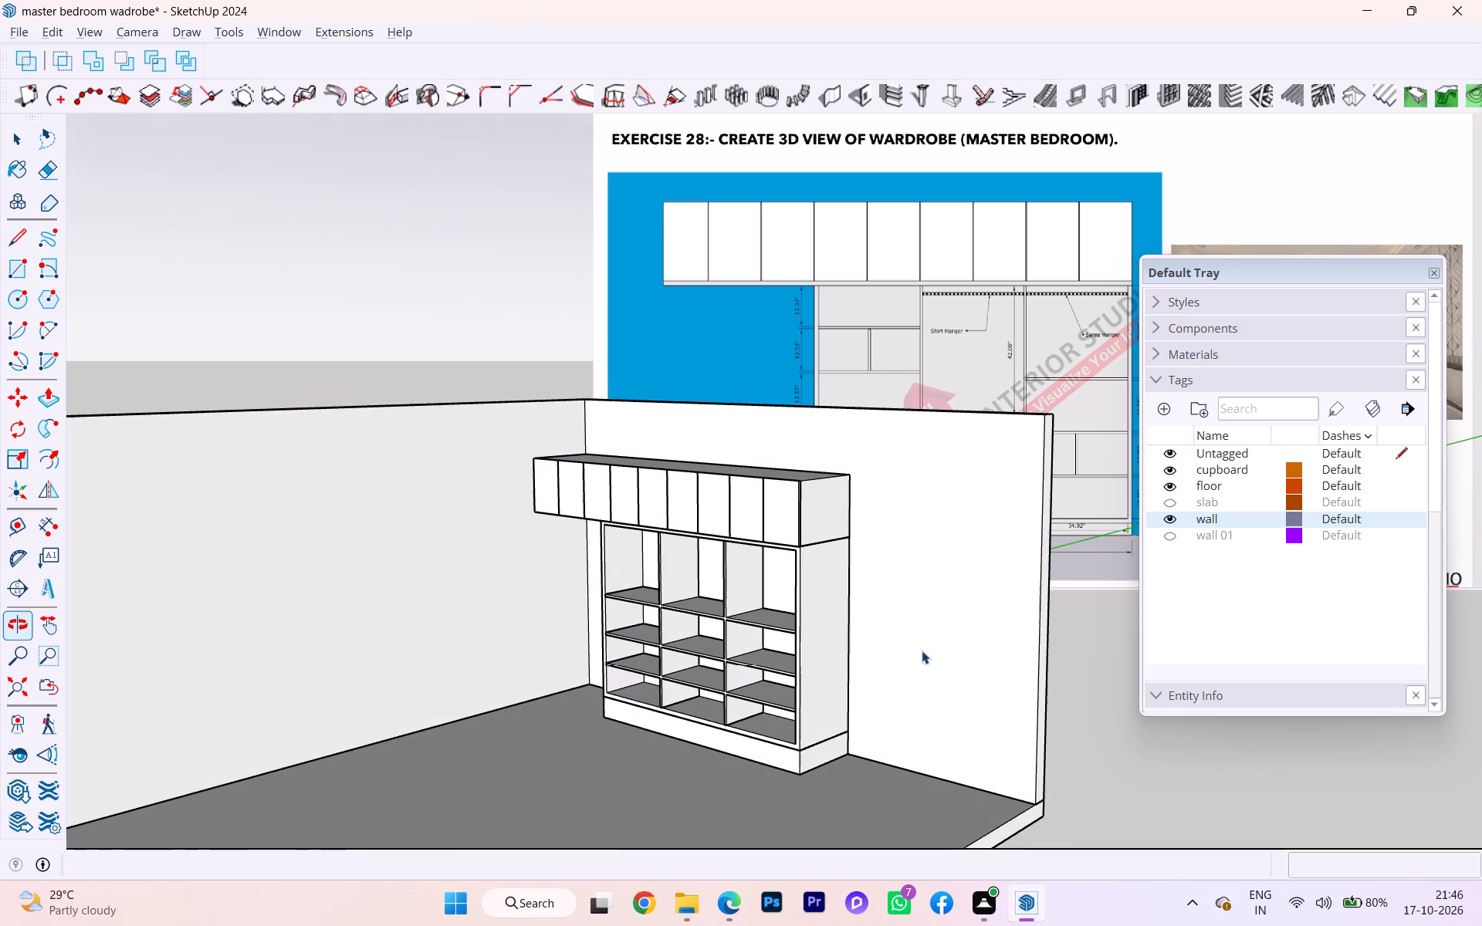
scroll(563, 479, "down", 1)
middle_click_drag(566, 485, 658, 498)
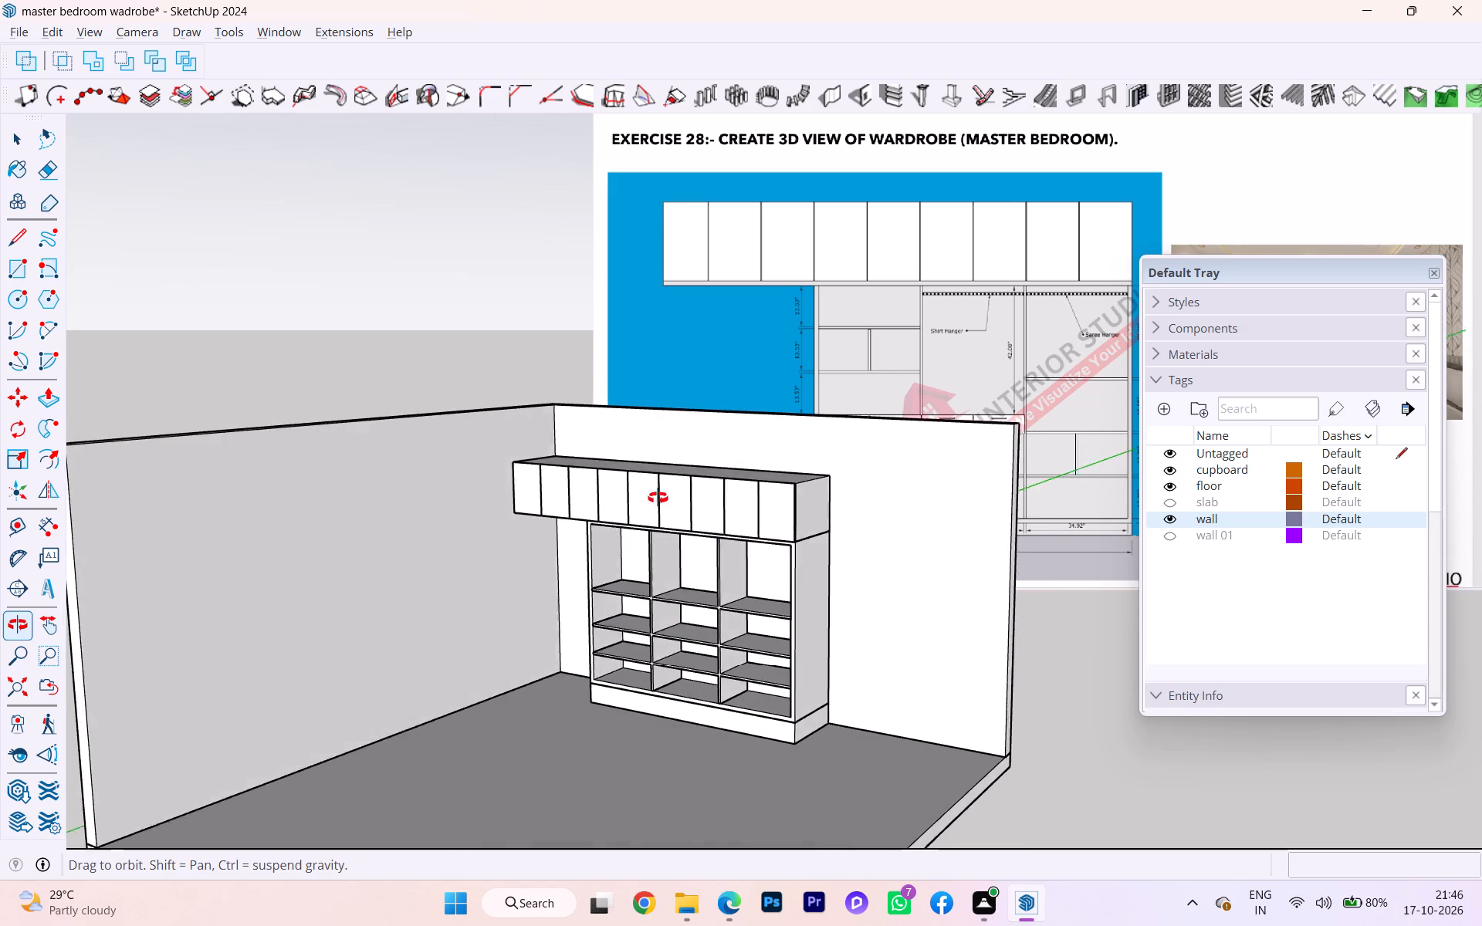
middle_click_drag(658, 498, 677, 492)
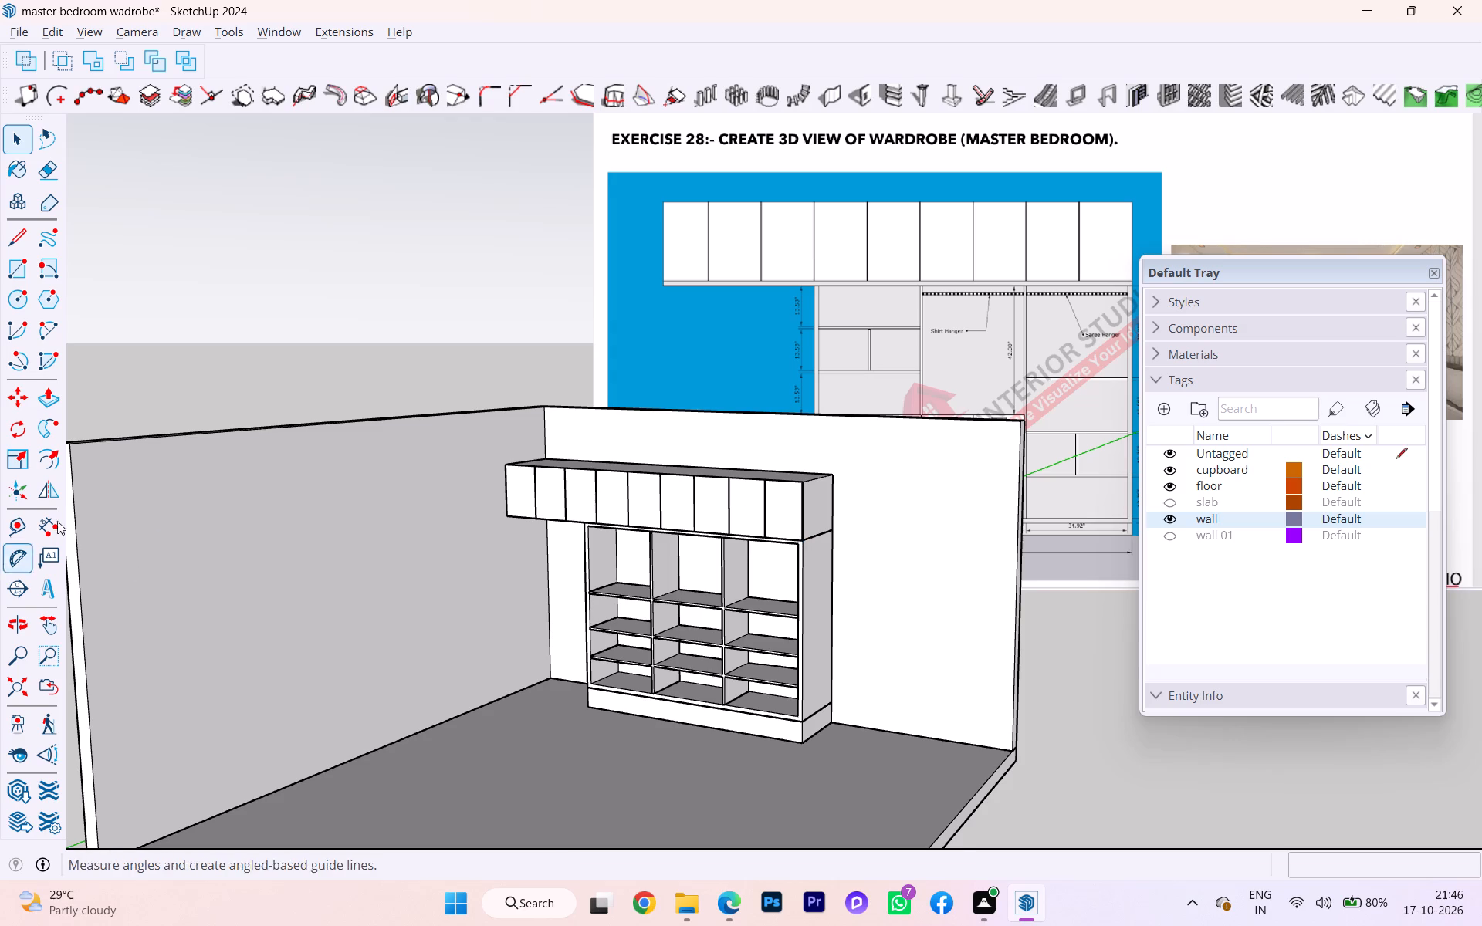
scroll(553, 484, "up", 1)
scroll(553, 484, "down", 2)
scroll(553, 484, "up", 3)
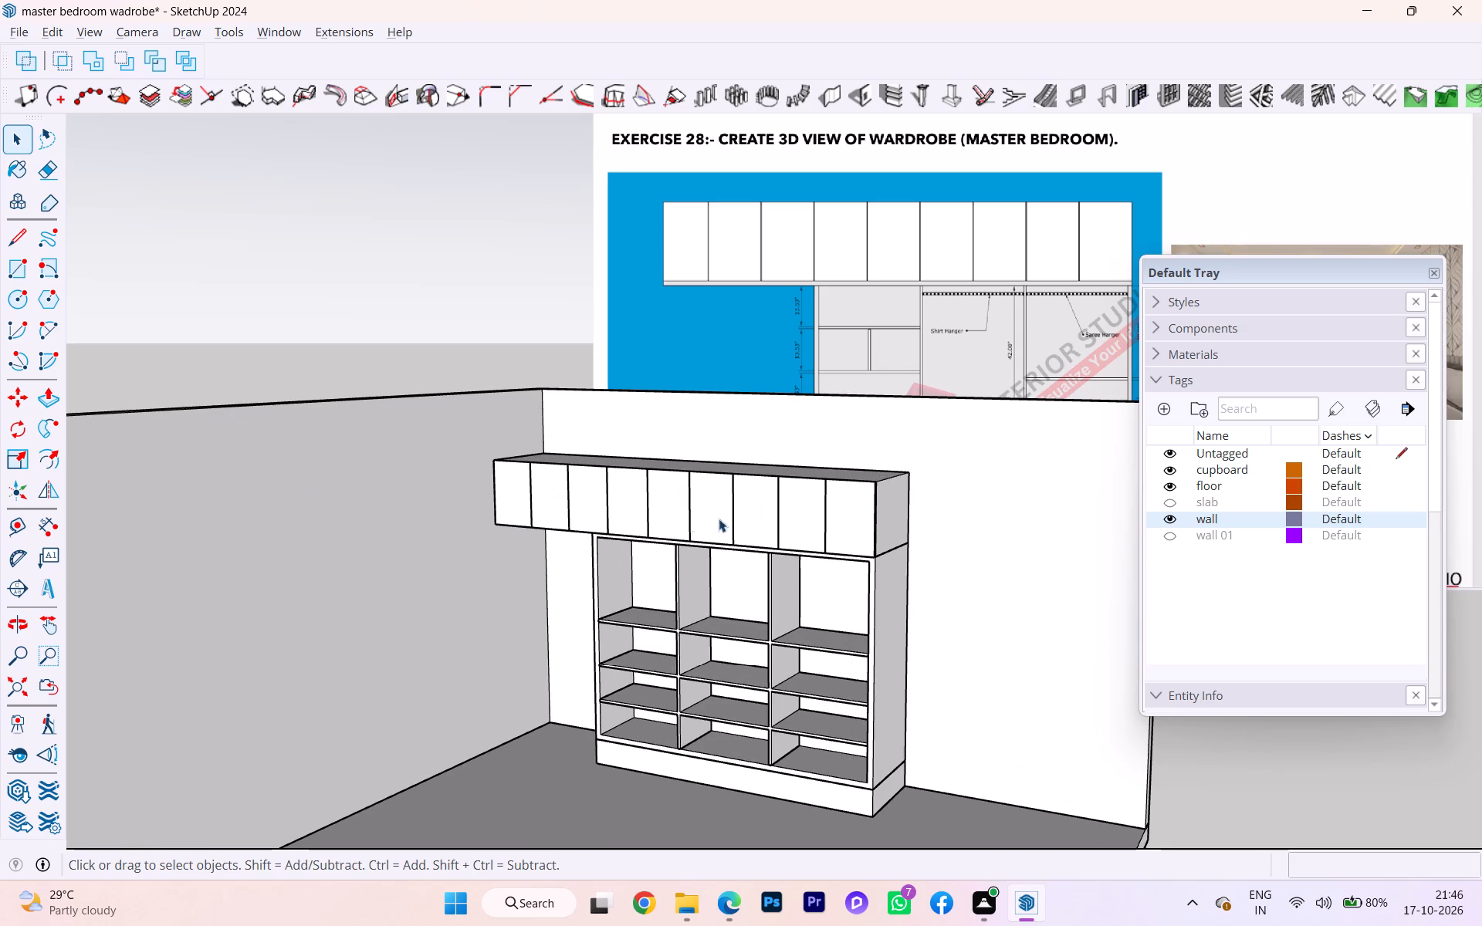
middle_click_drag(523, 536, 518, 453)
scroll(655, 562, "up", 3)
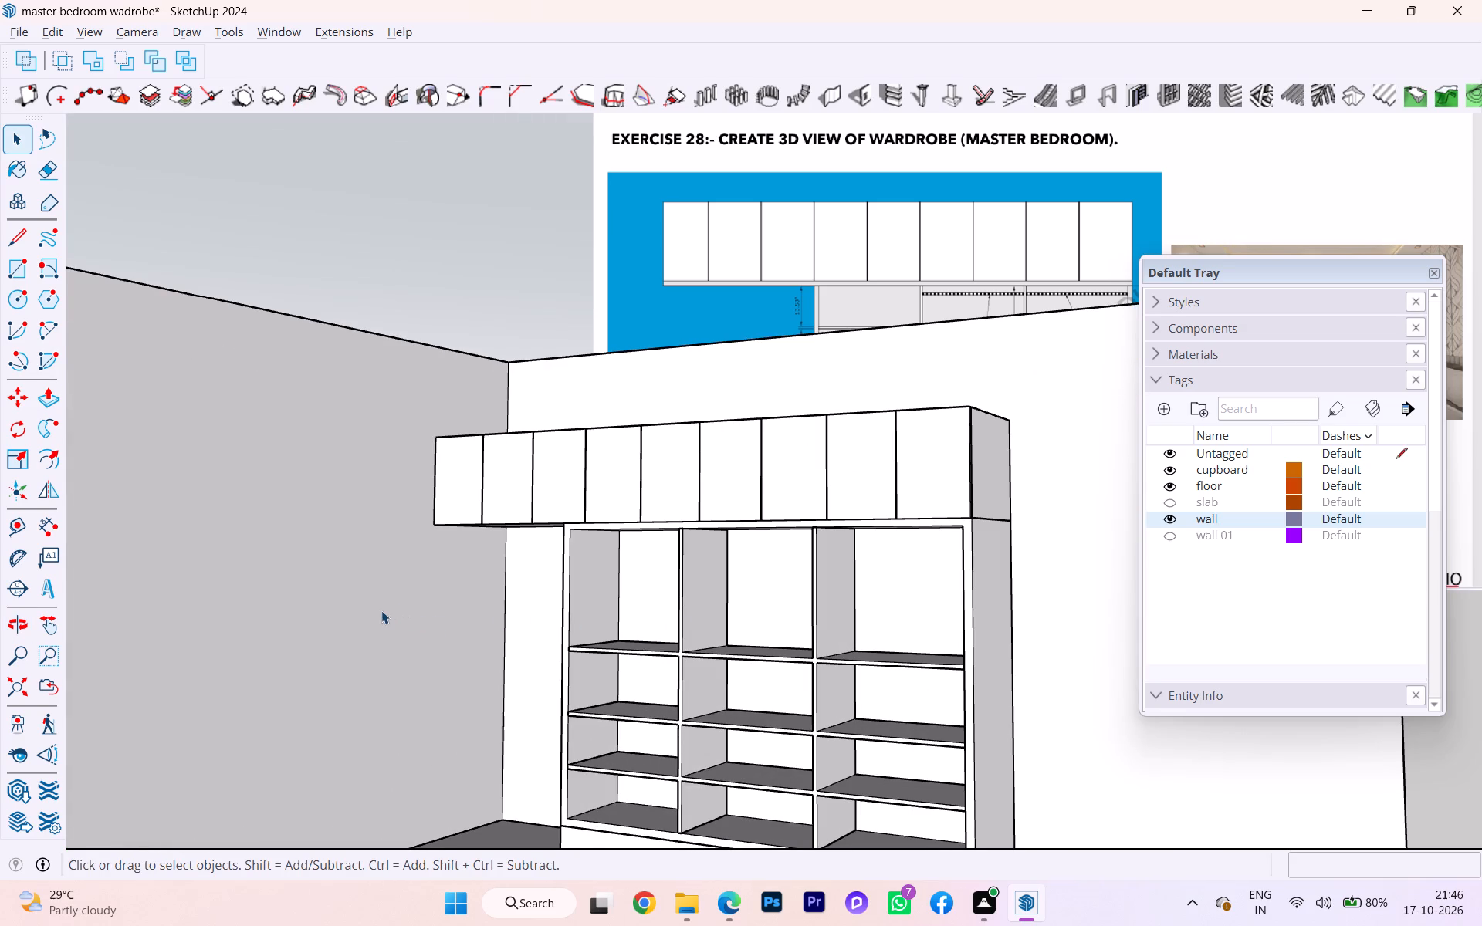
scroll(380, 609, "down", 3)
middle_click_drag(369, 609, 377, 649)
scroll(774, 573, "down", 1)
middle_click_drag(774, 573, 658, 708)
Open the overhead shutters group, reverse the narrow outer side face of the right-end shutter, and leave the group.
scroll(754, 560, "up", 5)
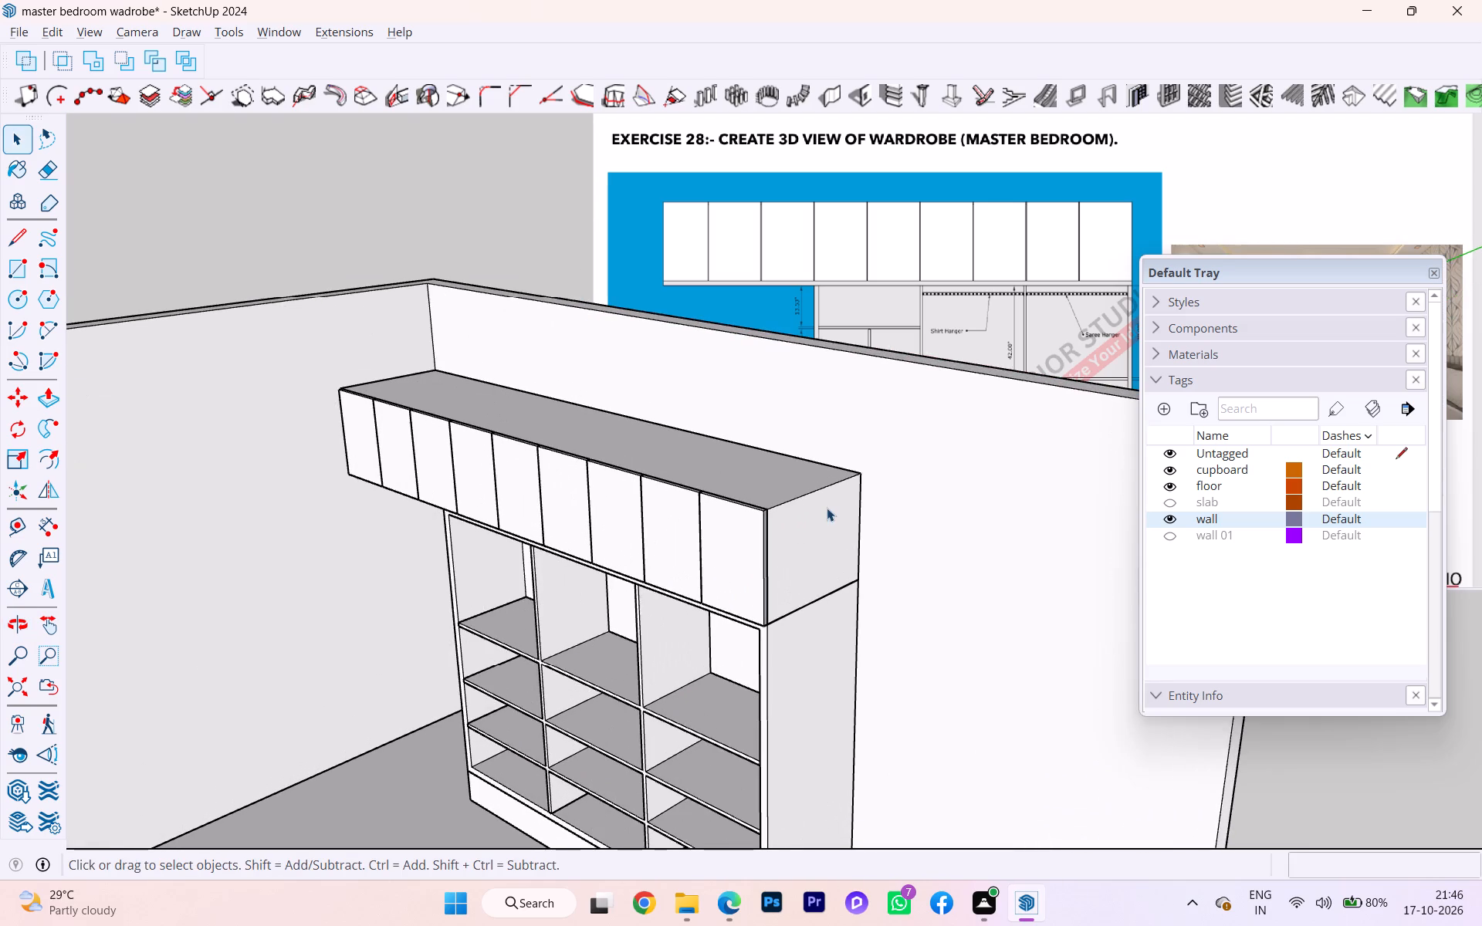
scroll(809, 508, "up", 2)
scroll(809, 508, "down", 1)
scroll(809, 508, "up", 5)
scroll(769, 529, "down", 1)
scroll(769, 529, "up", 6)
scroll(723, 536, "down", 1)
scroll(723, 536, "up", 1)
scroll(723, 536, "down", 1)
scroll(723, 536, "up", 2)
scroll(741, 538, "down", 6)
scroll(741, 538, "up", 2)
scroll(741, 538, "down", 1)
scroll(741, 538, "up", 2)
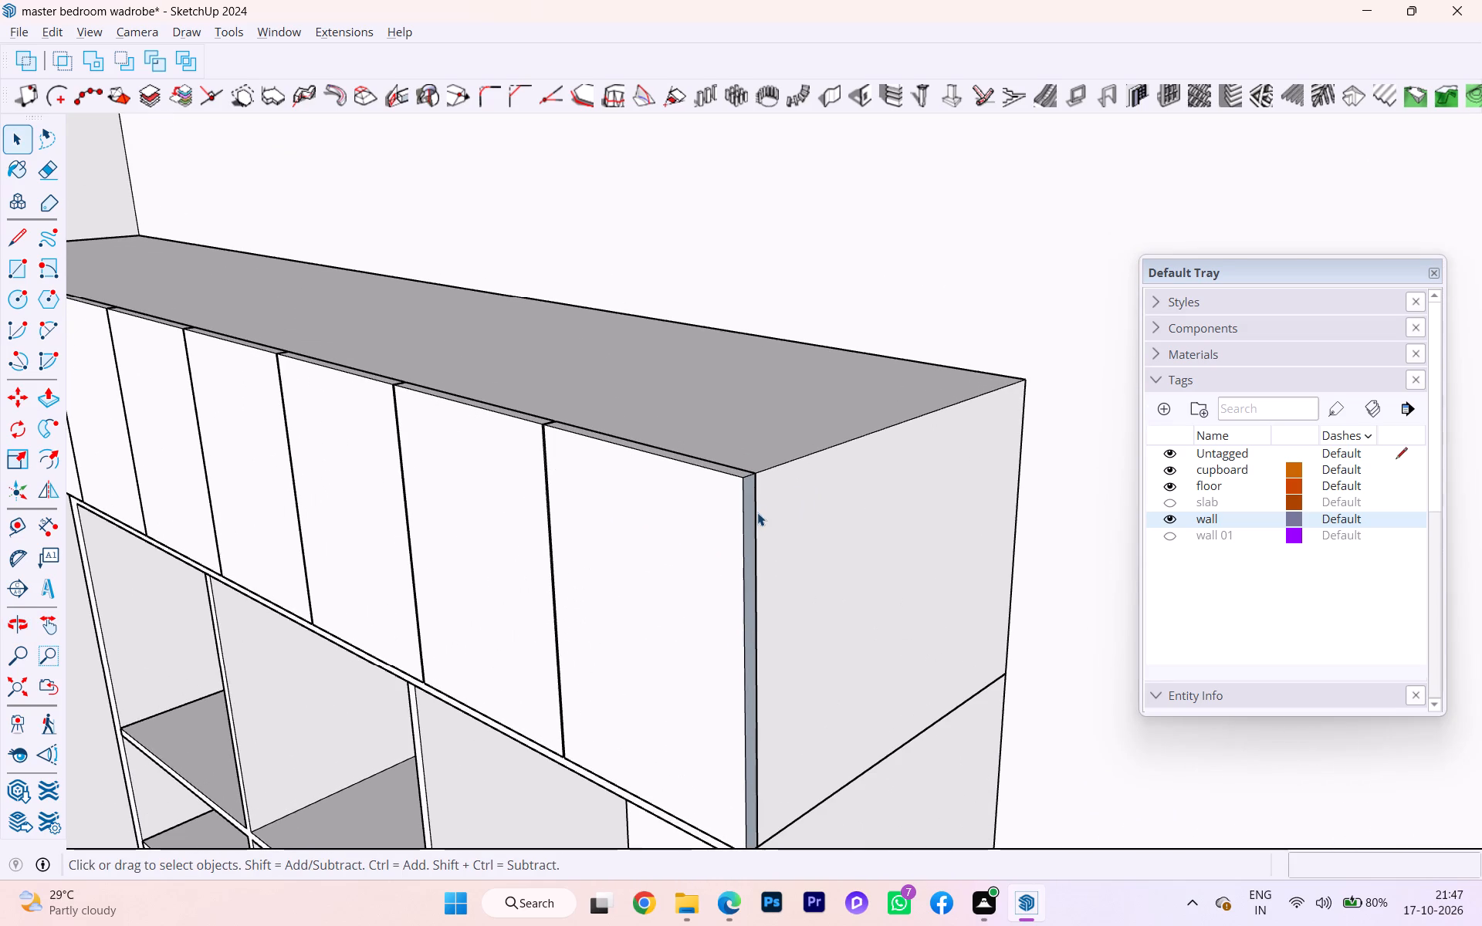
double_click(748, 515)
left_click(748, 515)
triple_click(748, 515)
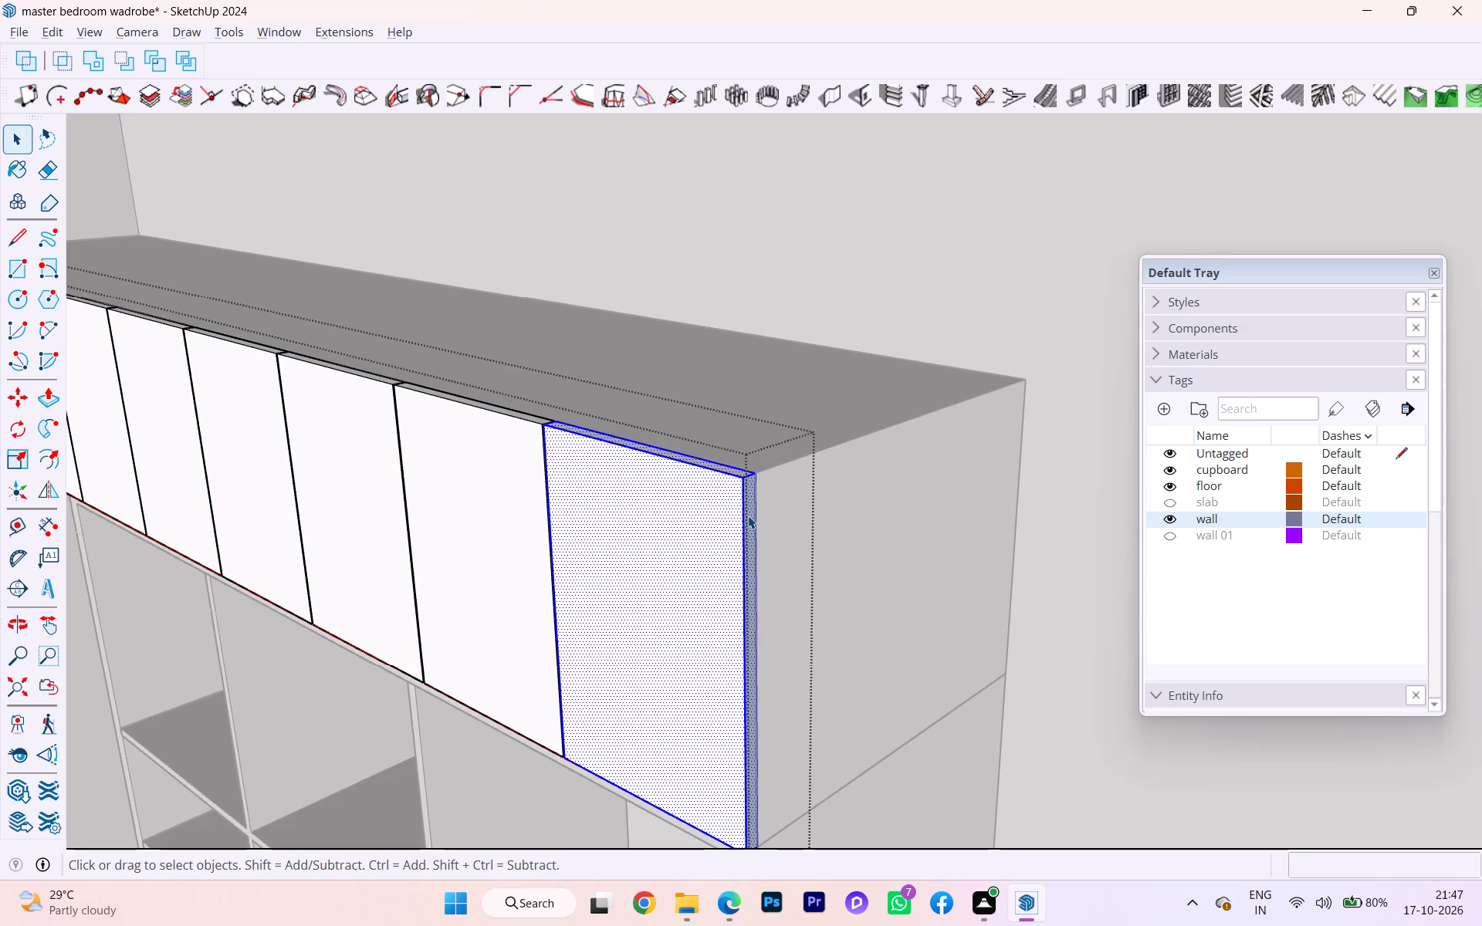
left_click(748, 515)
middle_click_drag(748, 515, 701, 522)
scroll(707, 520, "up", 9)
double_click(685, 521)
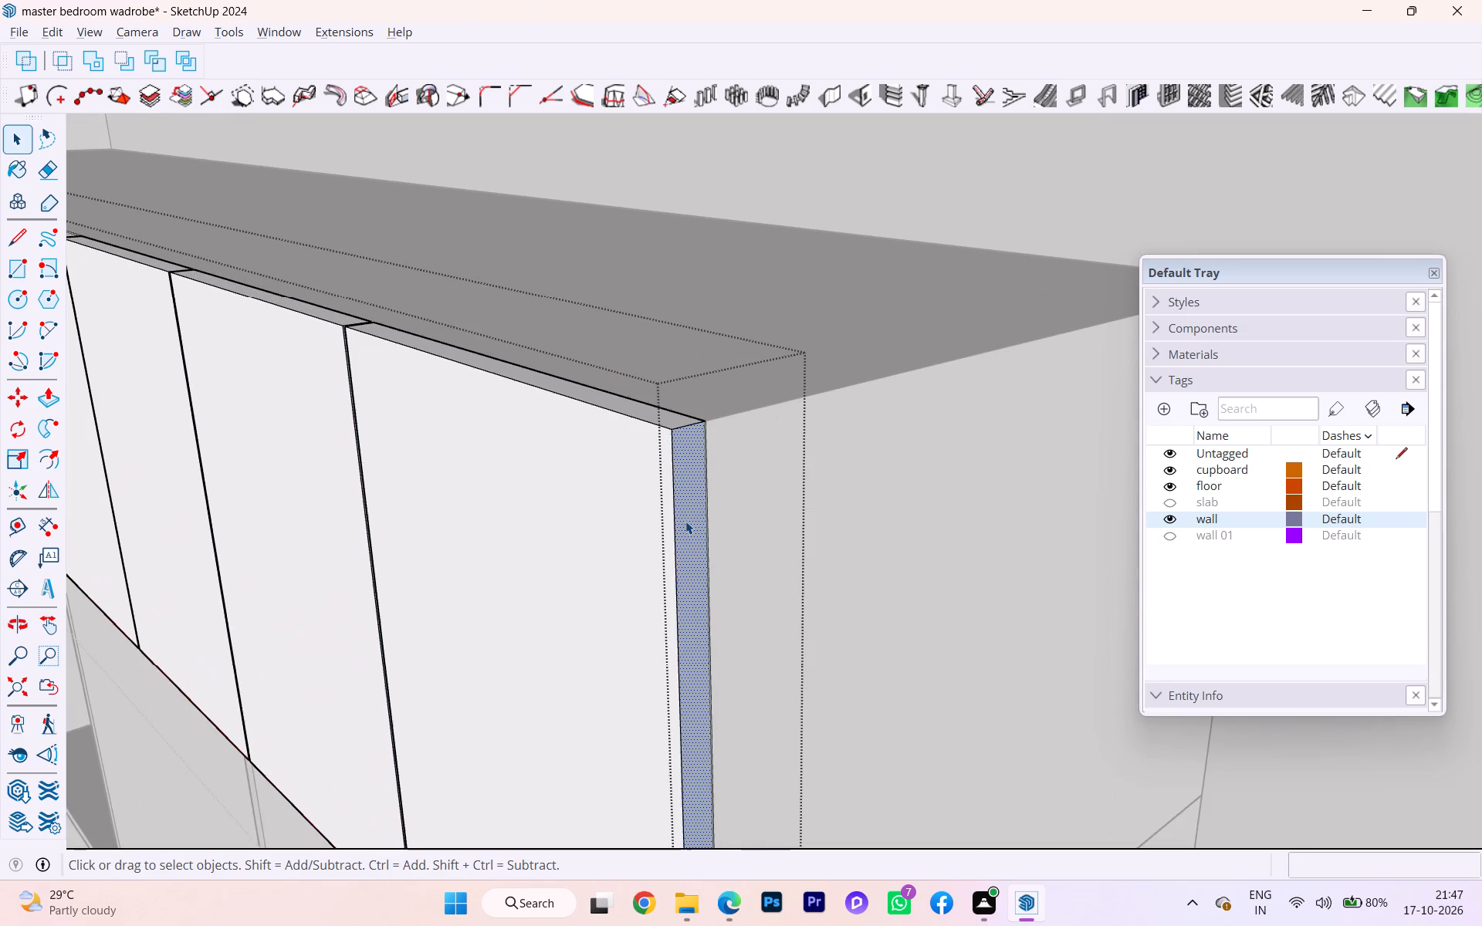
right_click(685, 520)
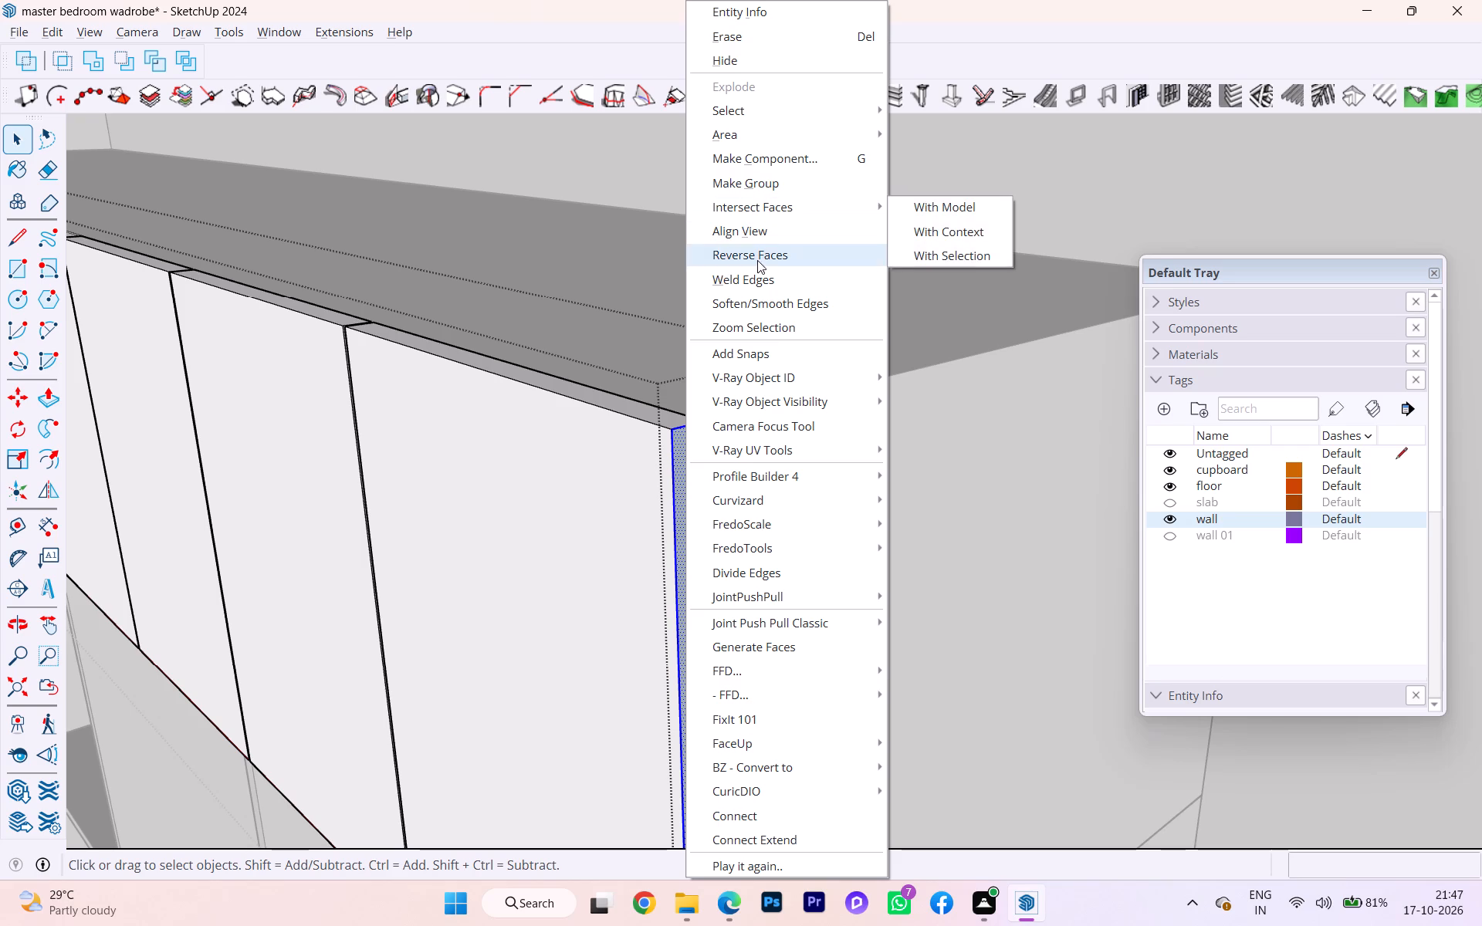
left_click(761, 261)
scroll(555, 376, "down", 8)
scroll(544, 360, "up", 2)
scroll(544, 360, "down", 9)
scroll(551, 407, "up", 2)
scroll(551, 407, "down", 1)
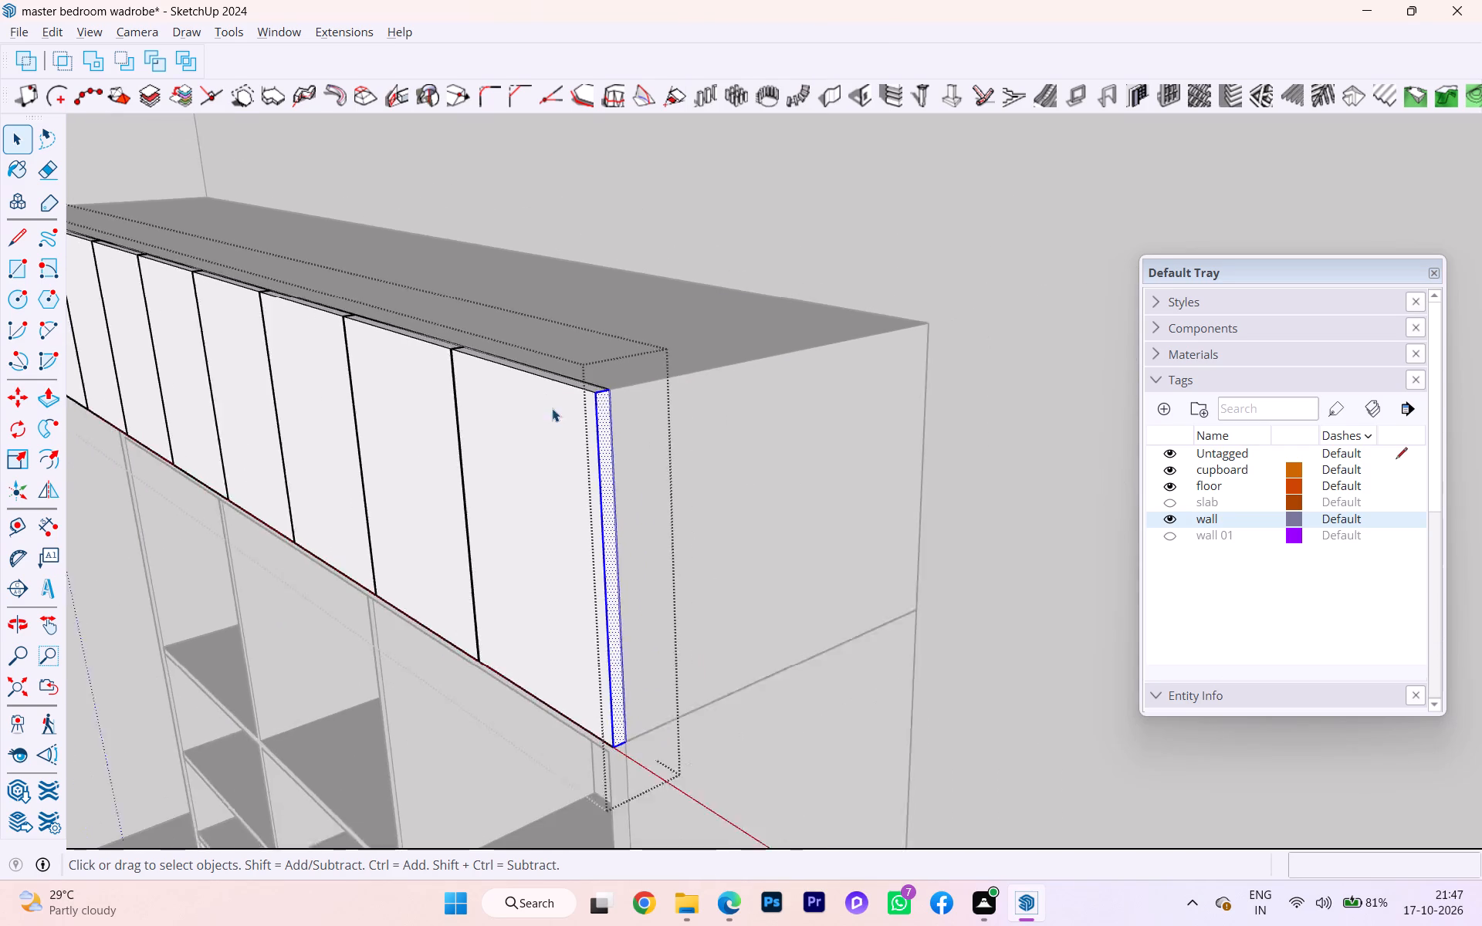
scroll(552, 408, "down", 2)
scroll(631, 442, "up", 1)
scroll(677, 461, "down", 5)
scroll(728, 472, "up", 2)
scroll(728, 473, "down", 1)
scroll(729, 474, "up", 6)
scroll(729, 474, "down", 1)
scroll(621, 426, "down", 4)
scroll(614, 421, "up", 3)
scroll(613, 421, "down", 7)
scroll(592, 410, "up", 5)
scroll(642, 448, "down", 3)
scroll(640, 446, "up", 1)
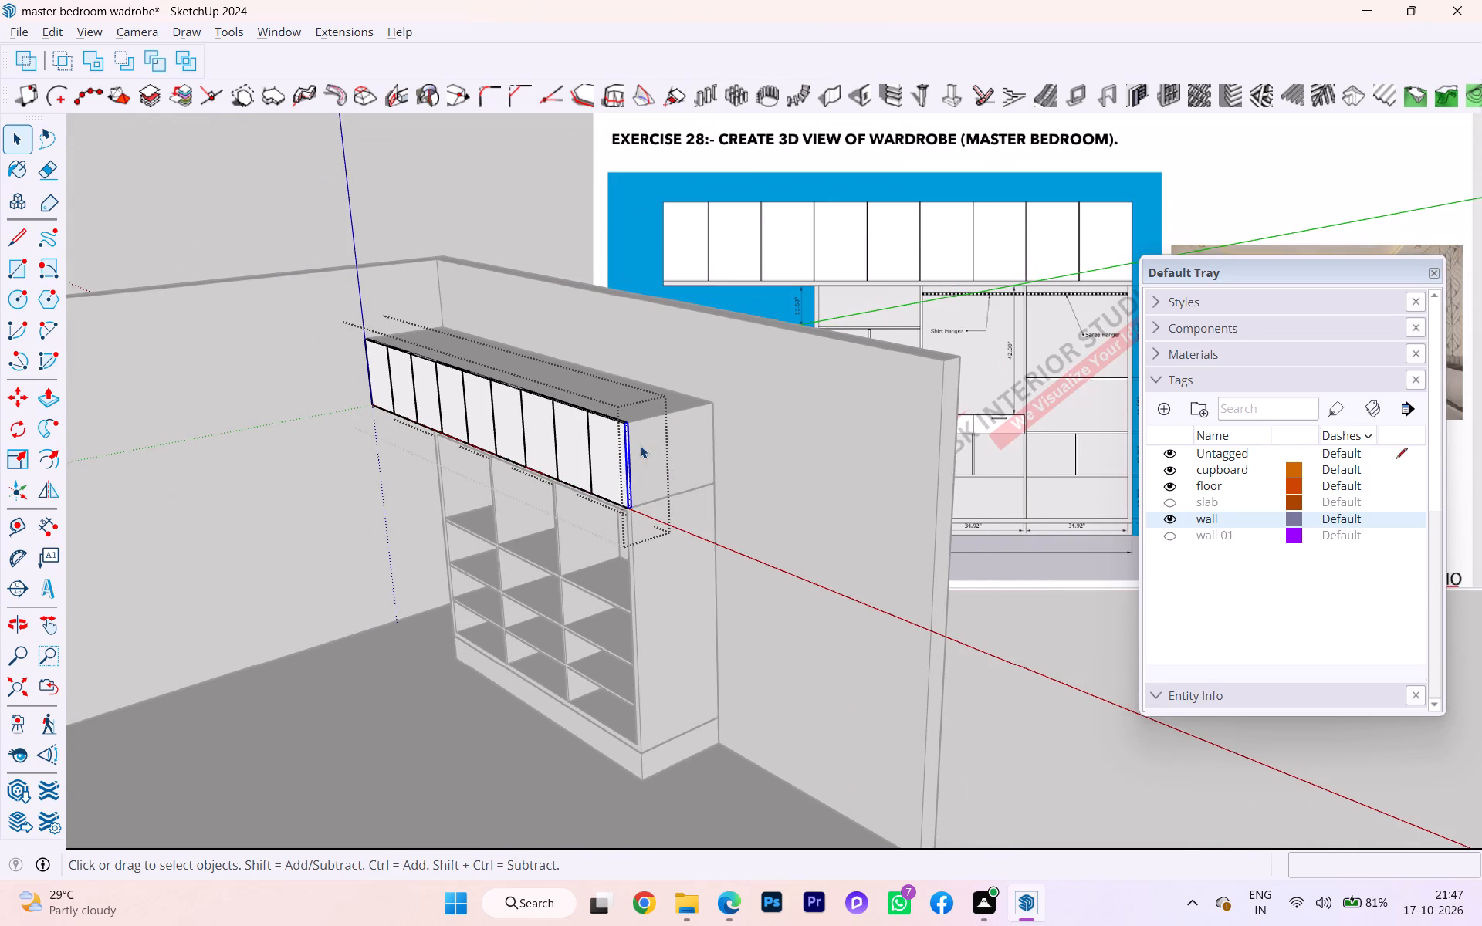
left_click(1050, 630)
Open the group of inner shelves and partitions inside the wardrobe carcass for editing.
scroll(575, 488, "down", 1)
middle_click_drag(574, 487, 748, 434)
scroll(279, 499, "down", 3)
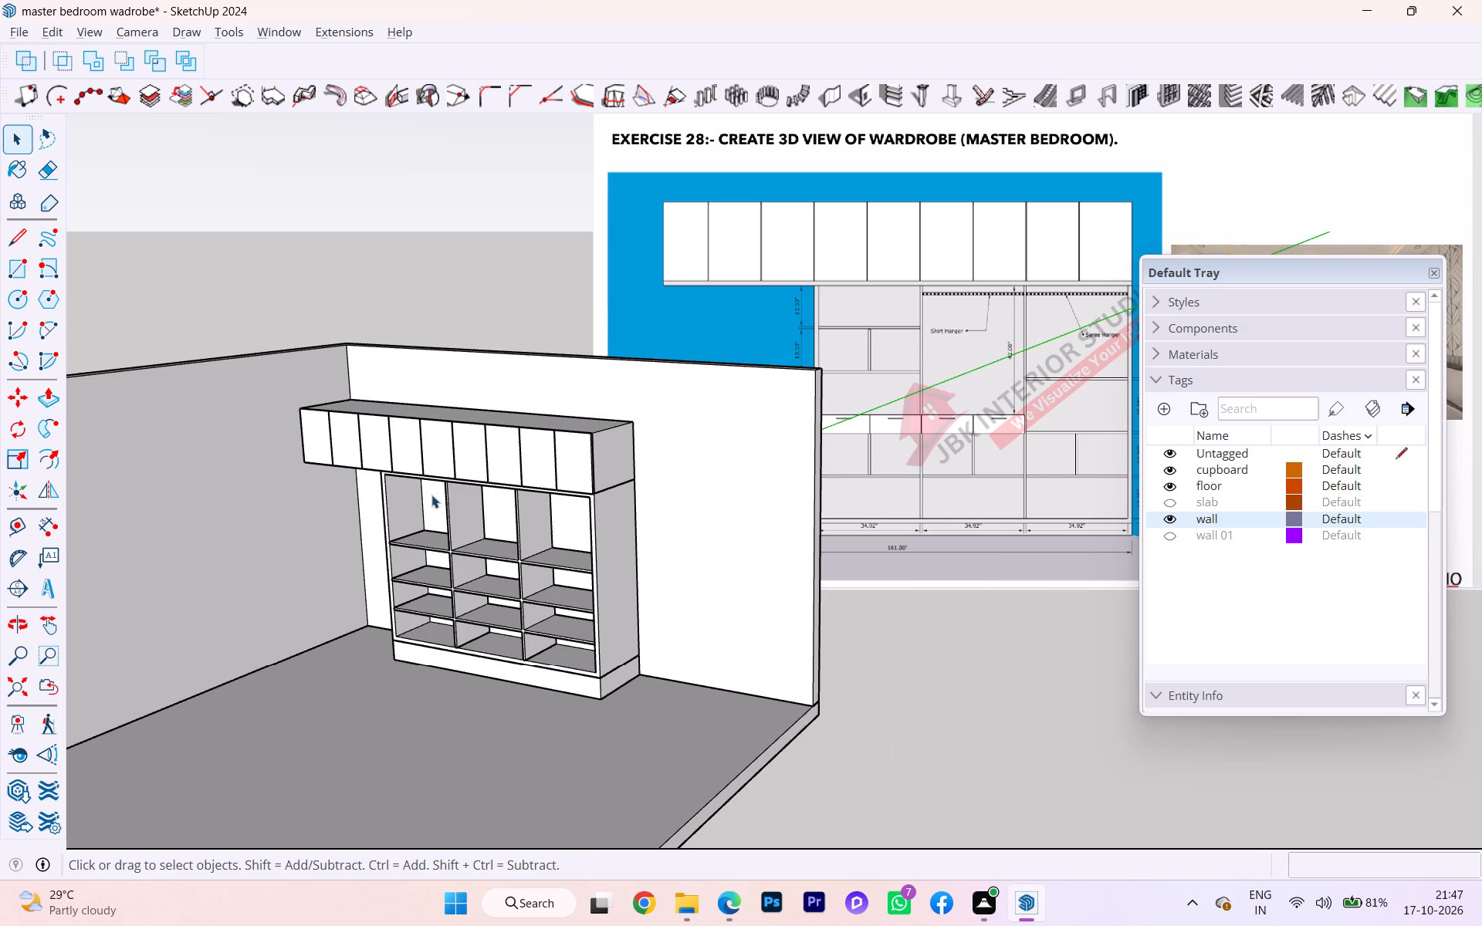
scroll(448, 490, "down", 1)
middle_click_drag(449, 488, 482, 456)
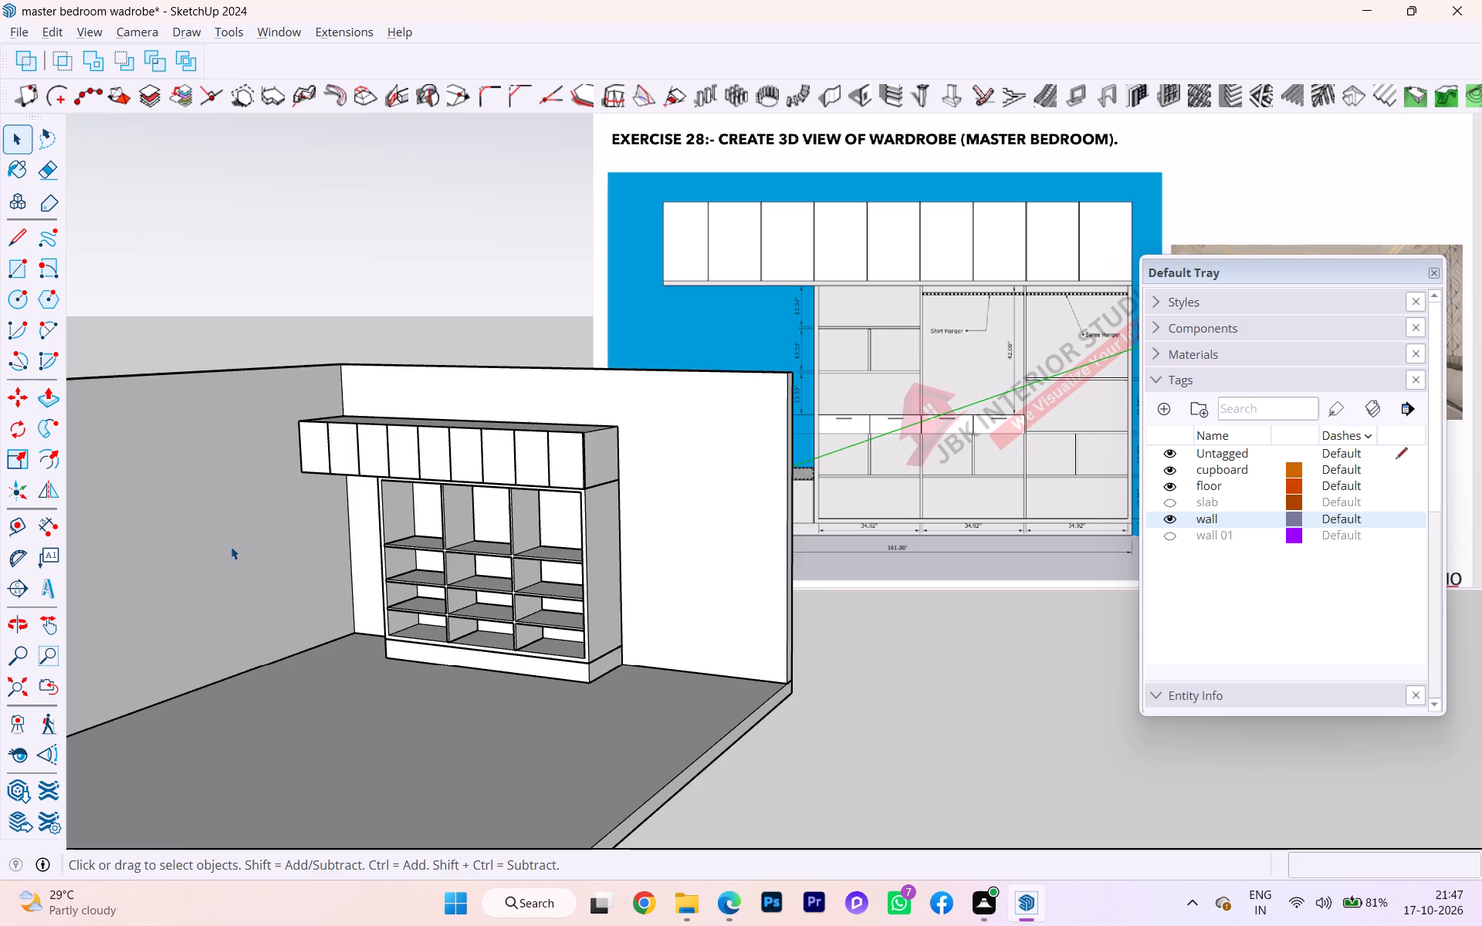
scroll(231, 546, "down", 1)
scroll(510, 549, "up", 3)
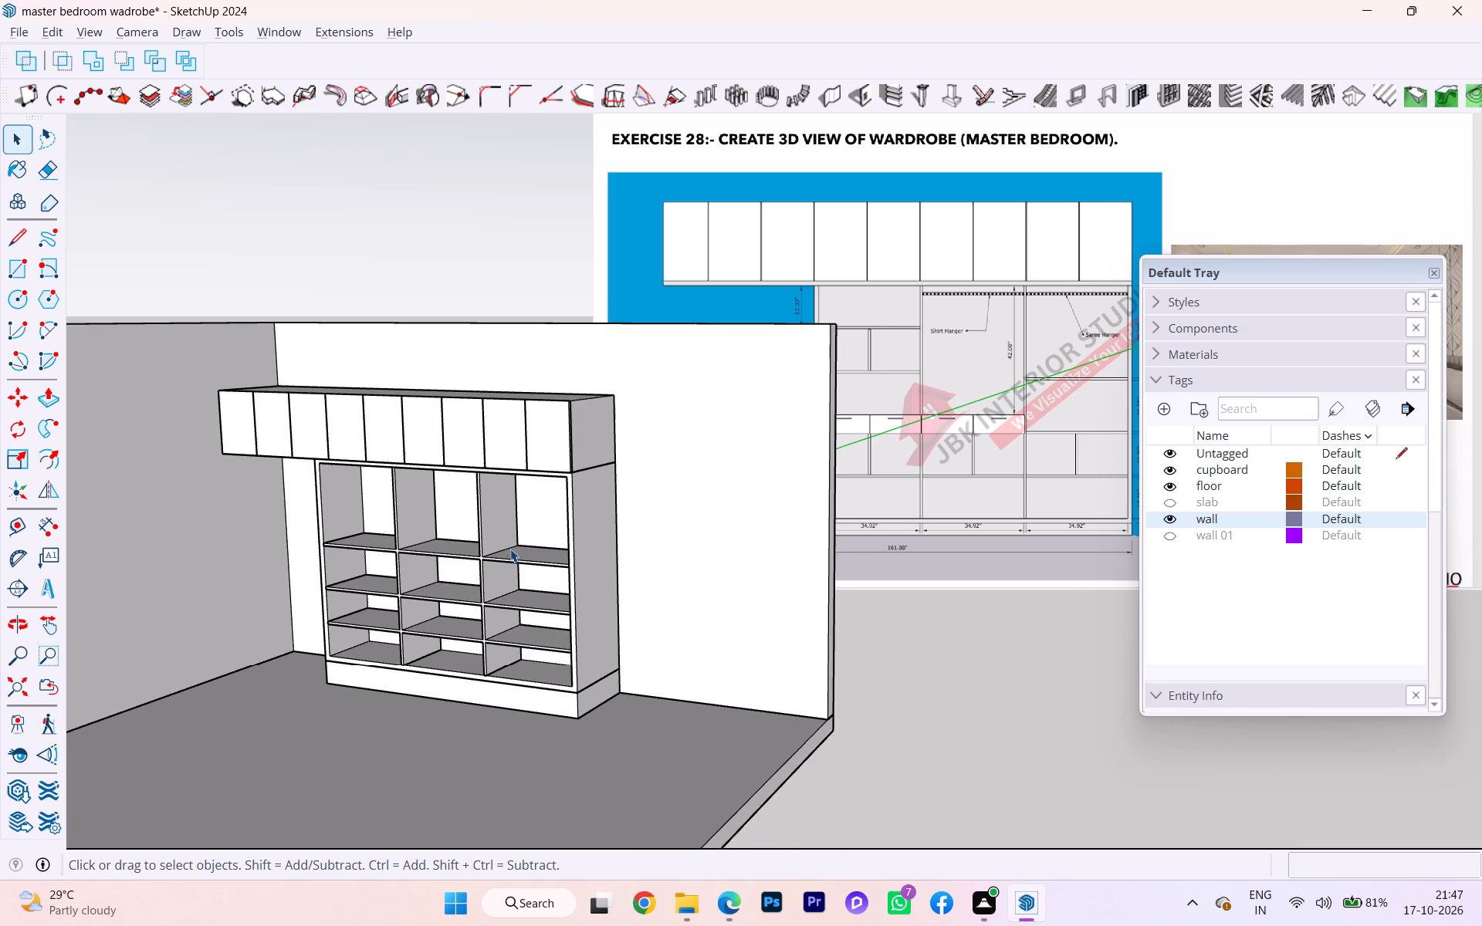
scroll(517, 559, "up", 1)
scroll(517, 559, "down", 1)
scroll(517, 559, "up", 3)
left_click(517, 559)
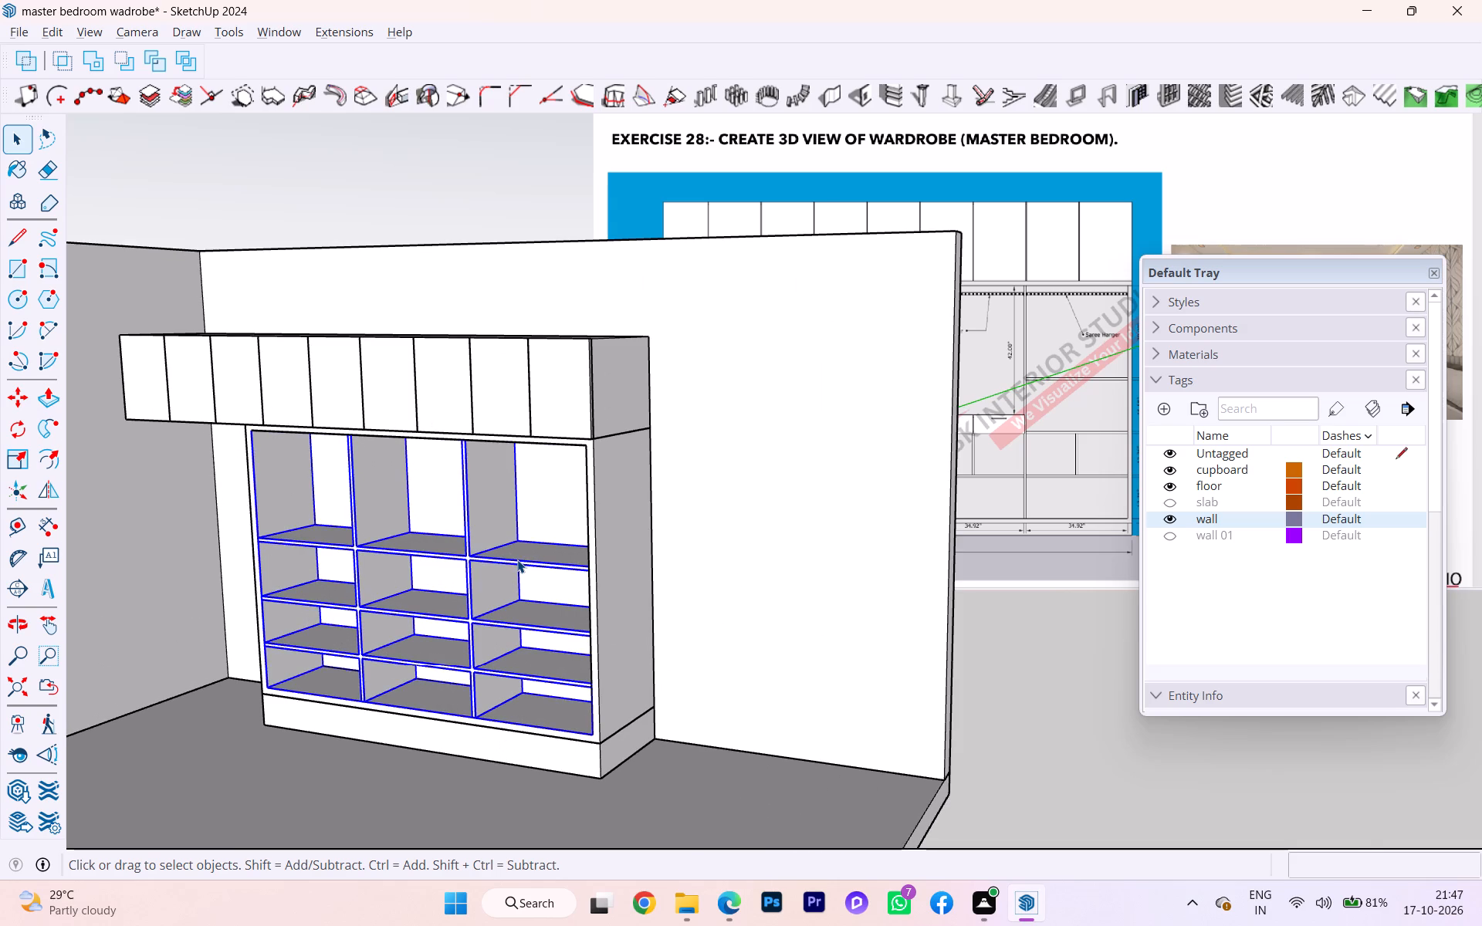
triple_click(517, 559)
double_click(517, 559)
double_click(519, 566)
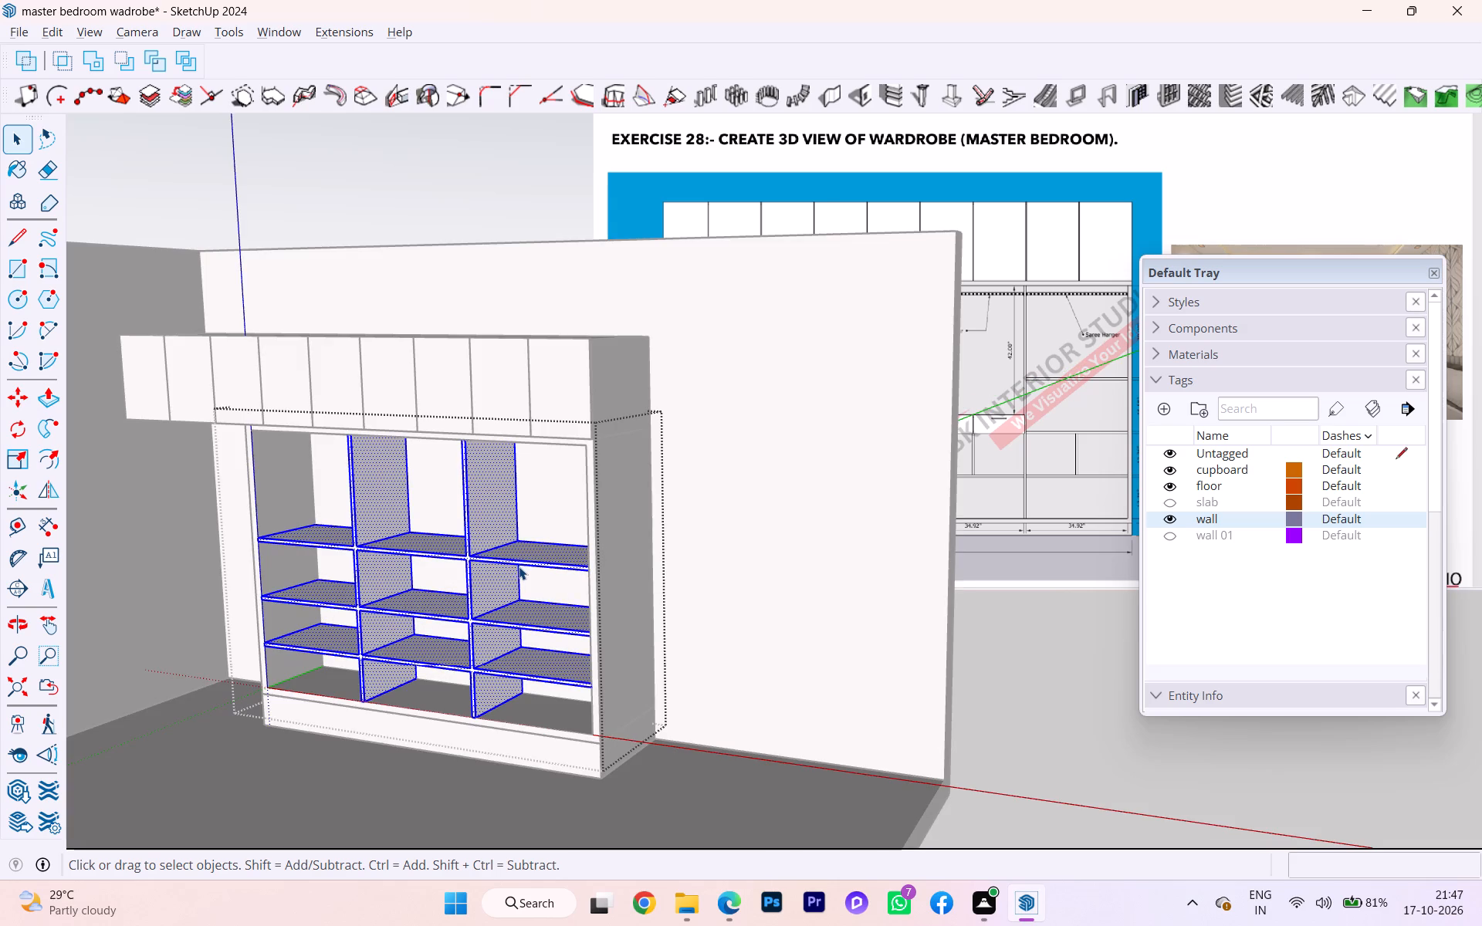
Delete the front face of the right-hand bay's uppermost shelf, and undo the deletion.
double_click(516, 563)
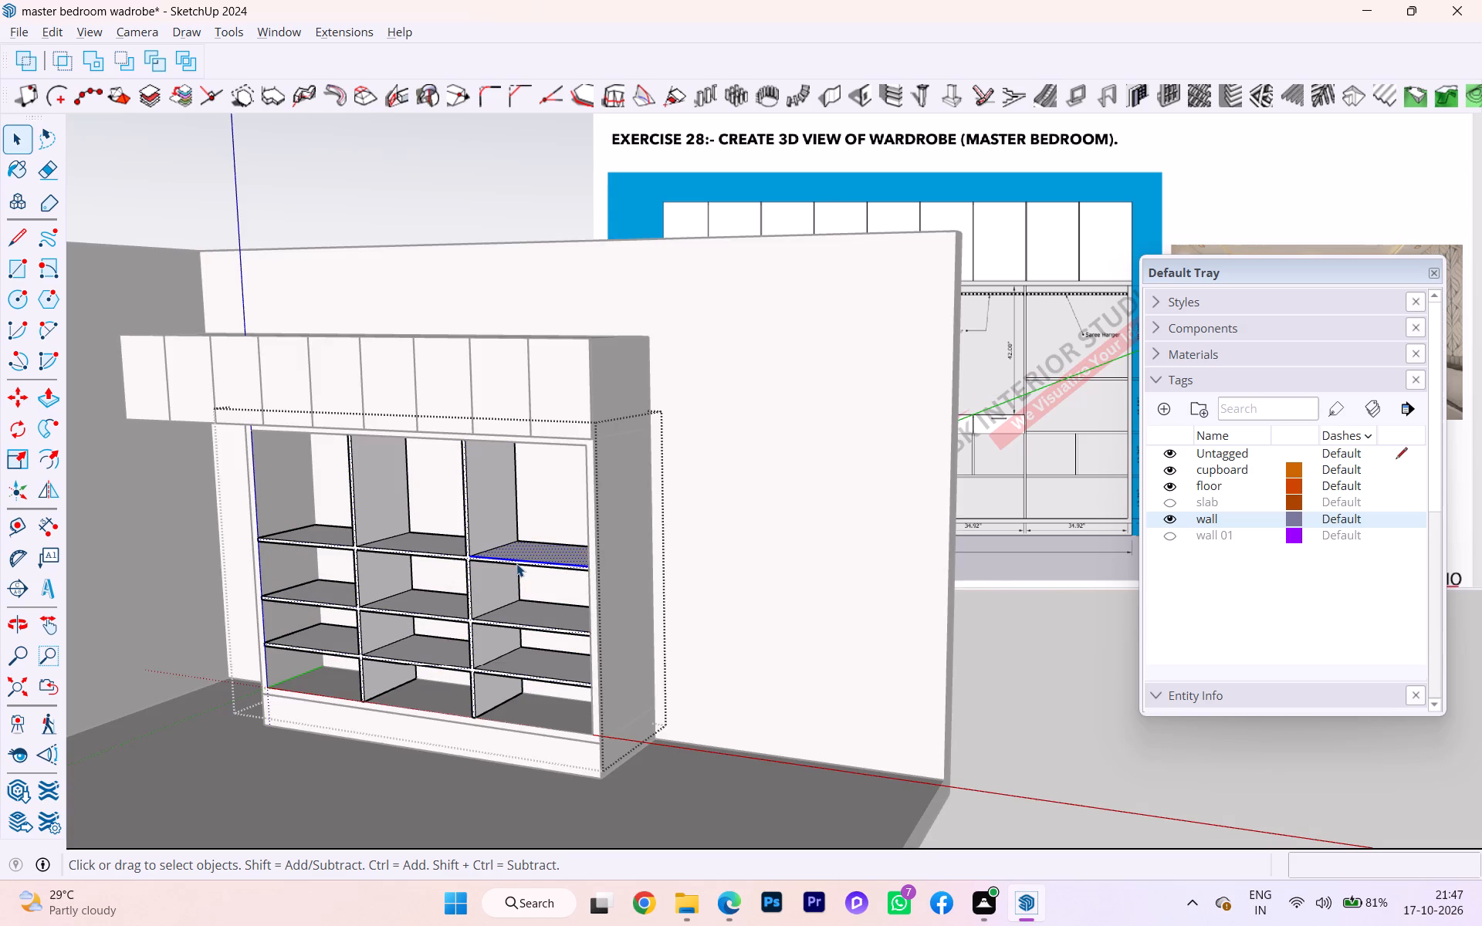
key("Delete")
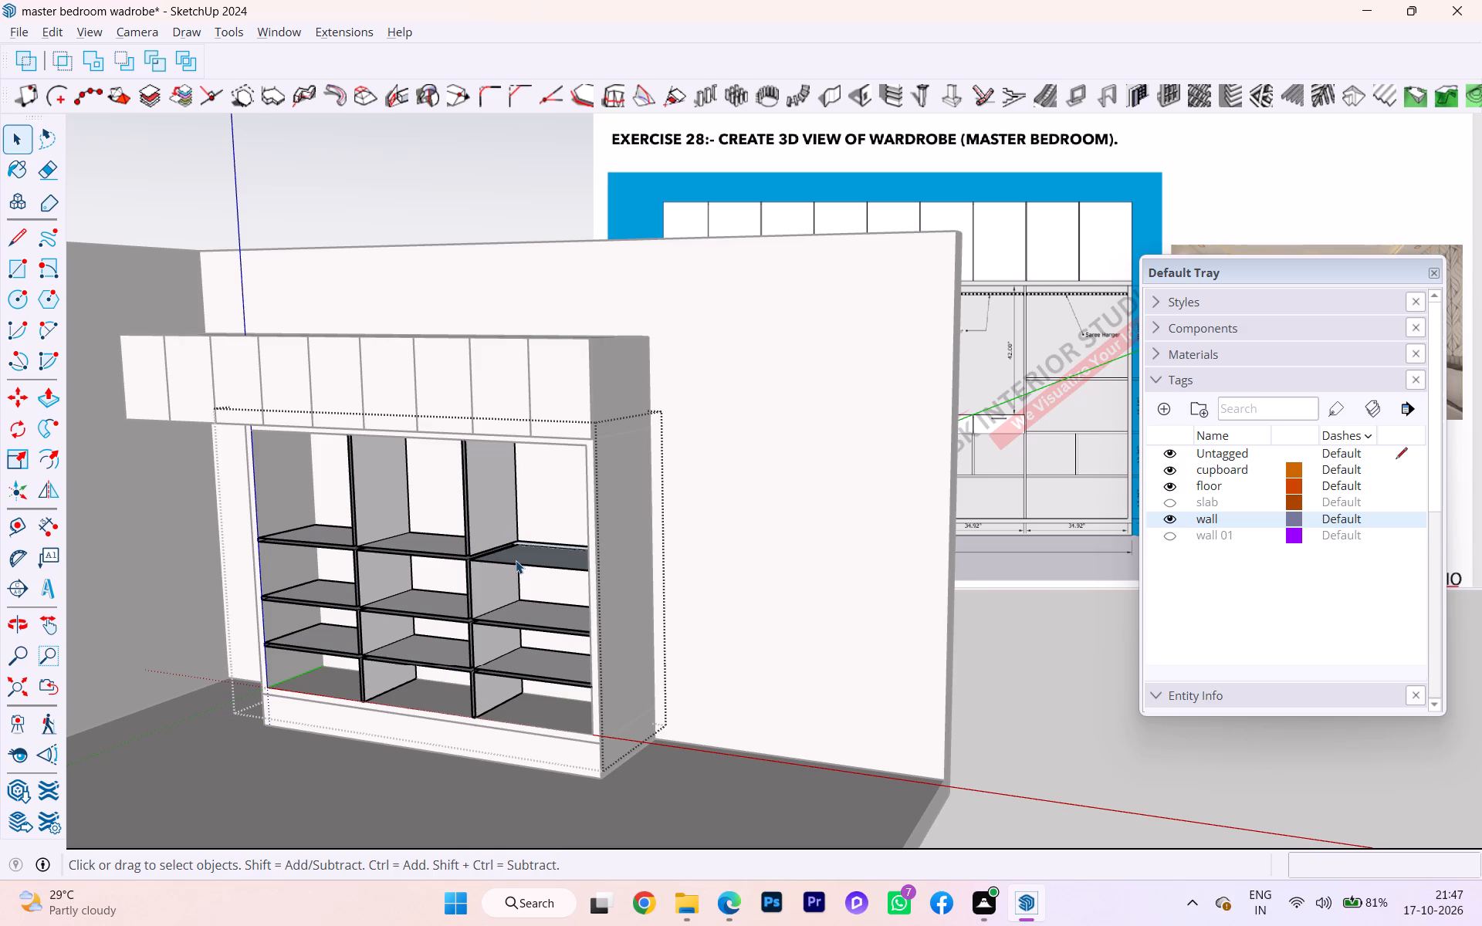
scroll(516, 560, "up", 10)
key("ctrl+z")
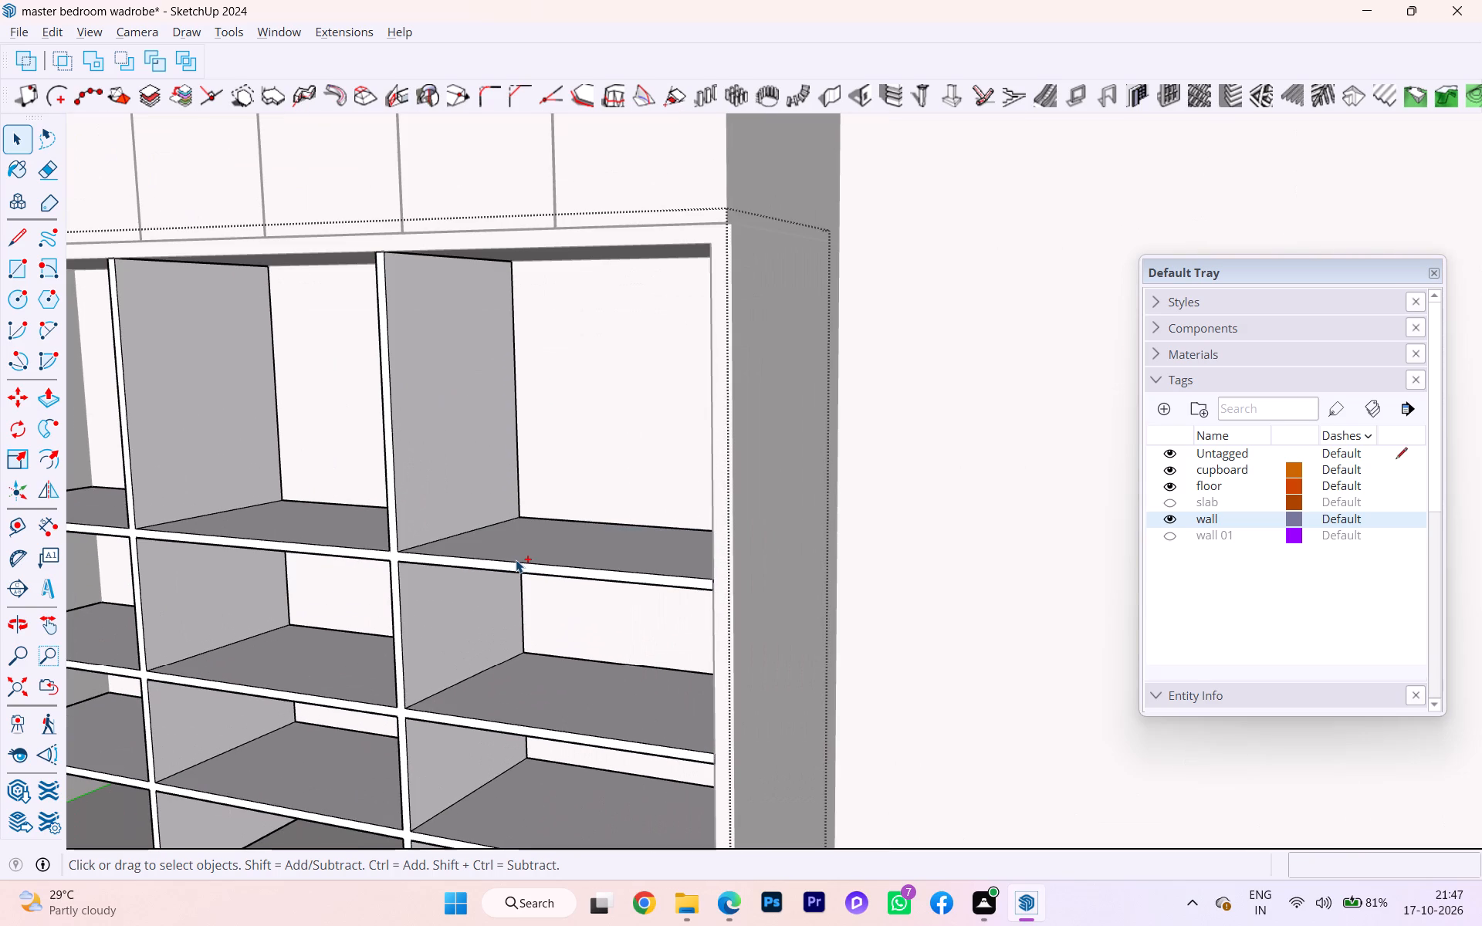
Remove the right-hand bay's uppermost shelf by pushing its top face down 1" with Push/Pull.
left_click(516, 571)
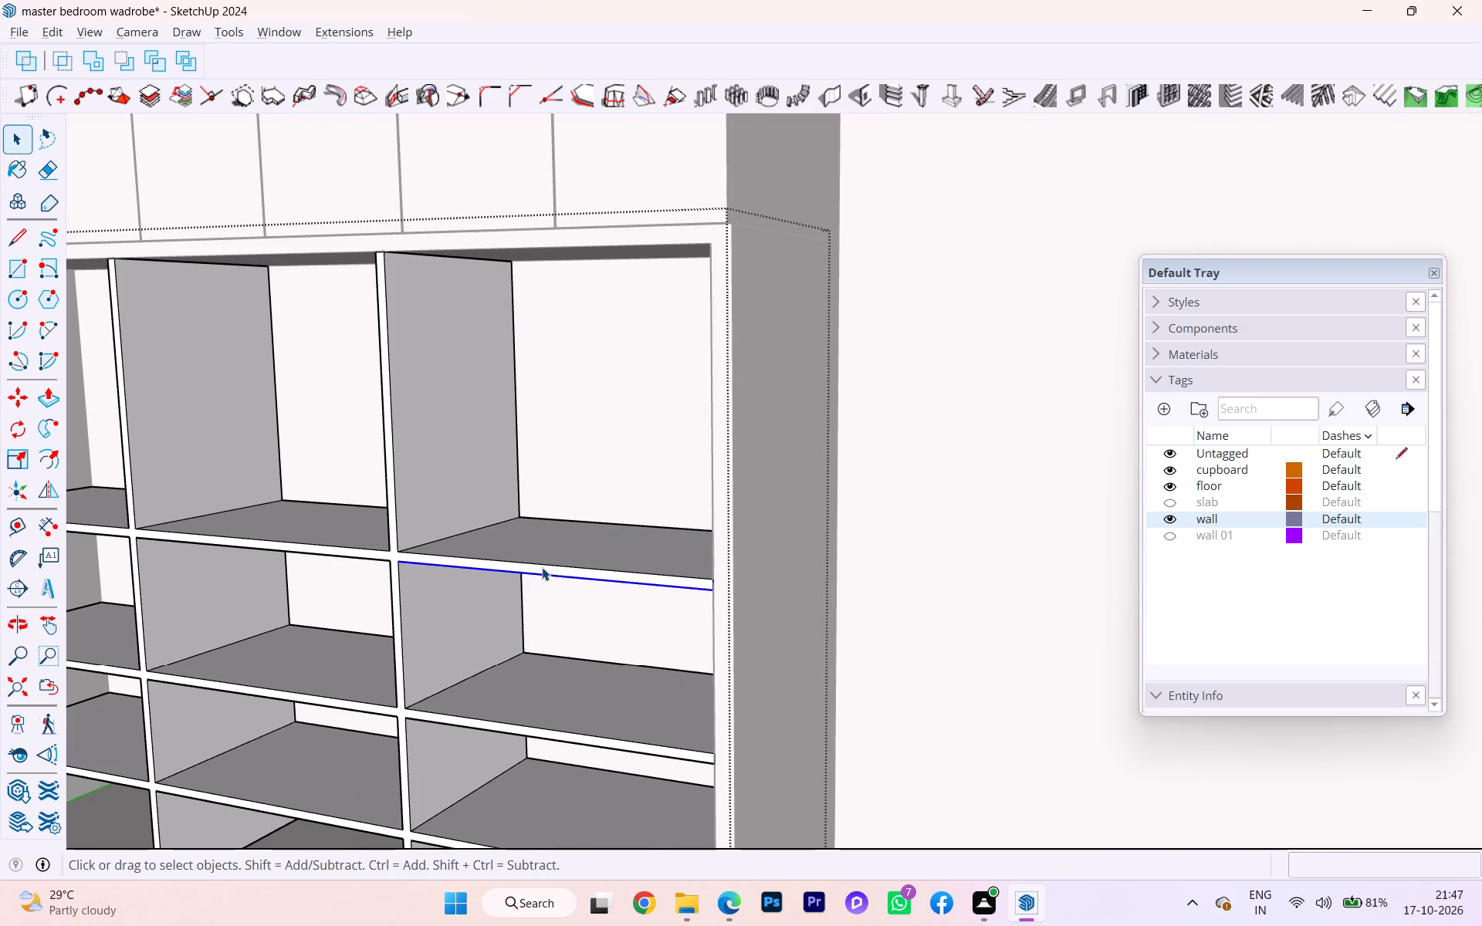
scroll(703, 555, "down", 1)
left_click(720, 542)
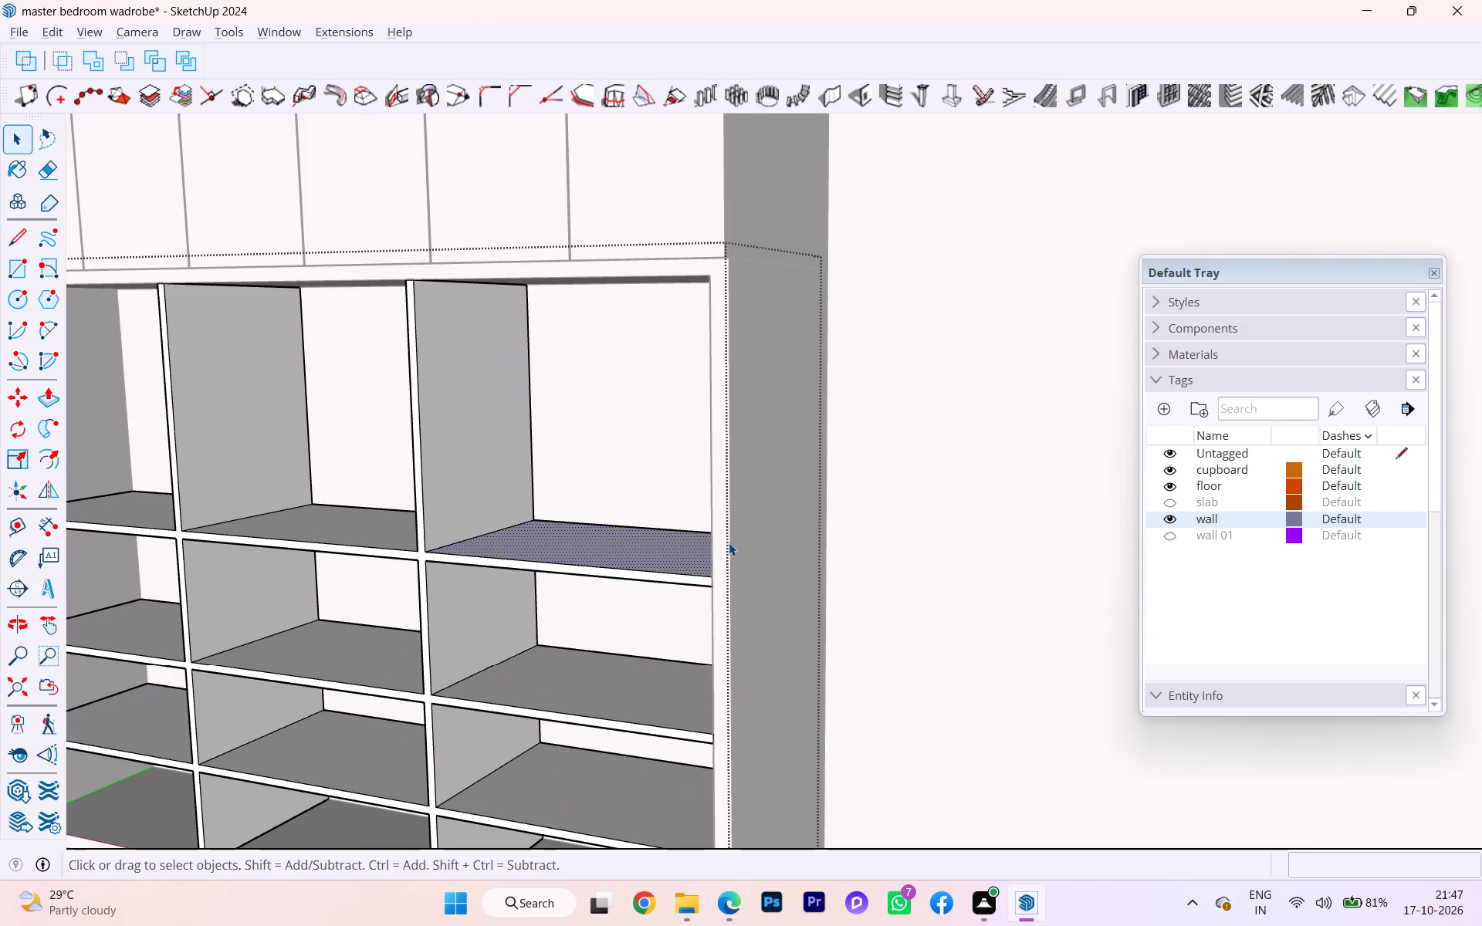
scroll(598, 577, "up", 3)
scroll(519, 571, "down", 4)
scroll(513, 572, "up", 1)
scroll(509, 572, "down", 6)
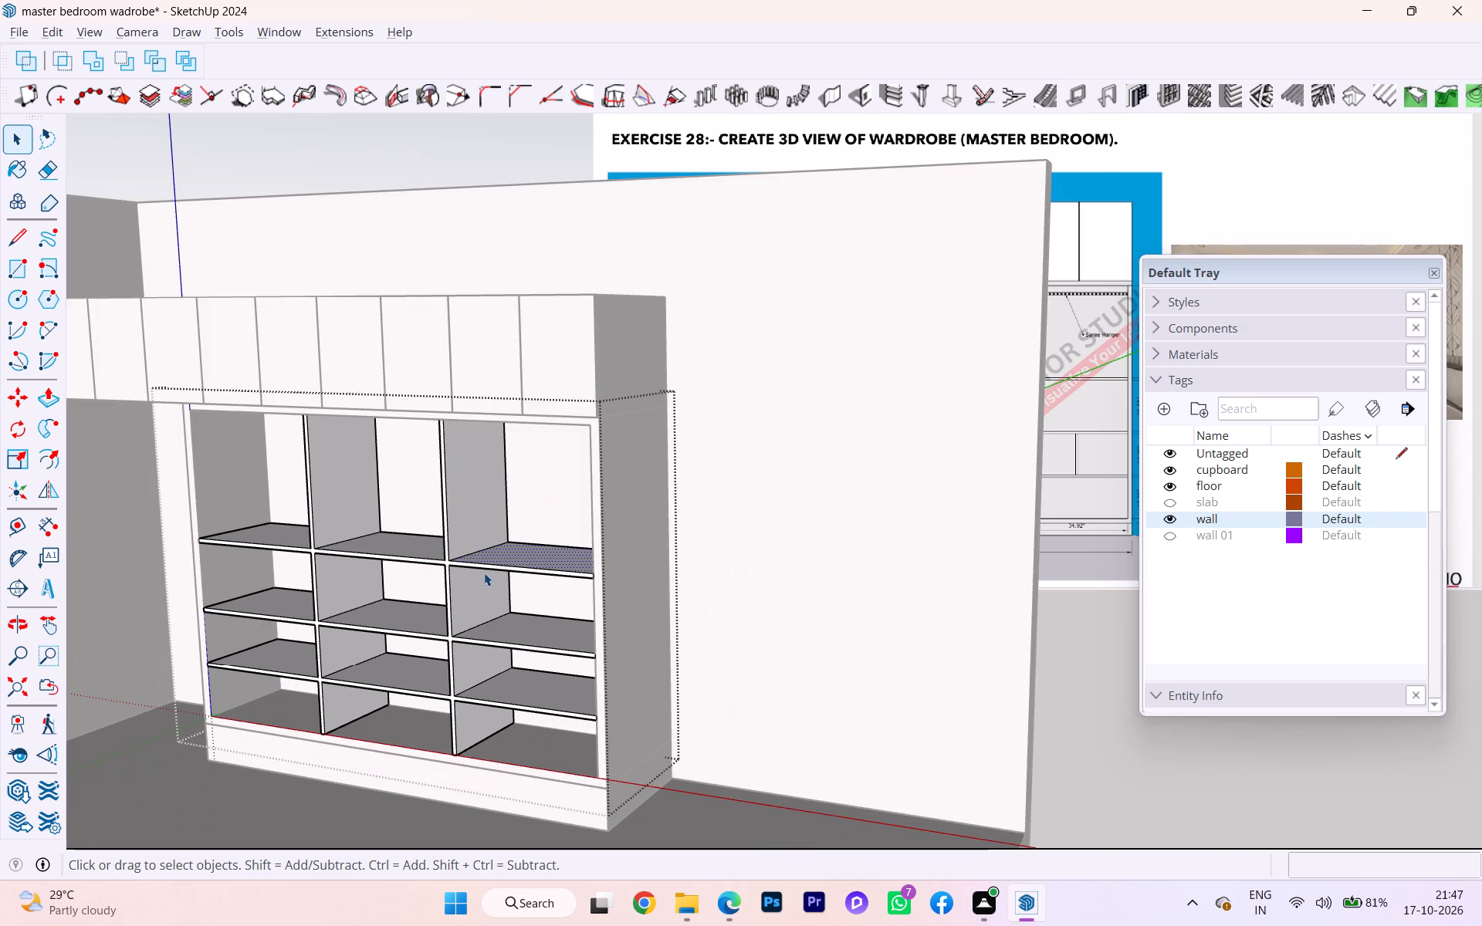
scroll(422, 571, "down", 2)
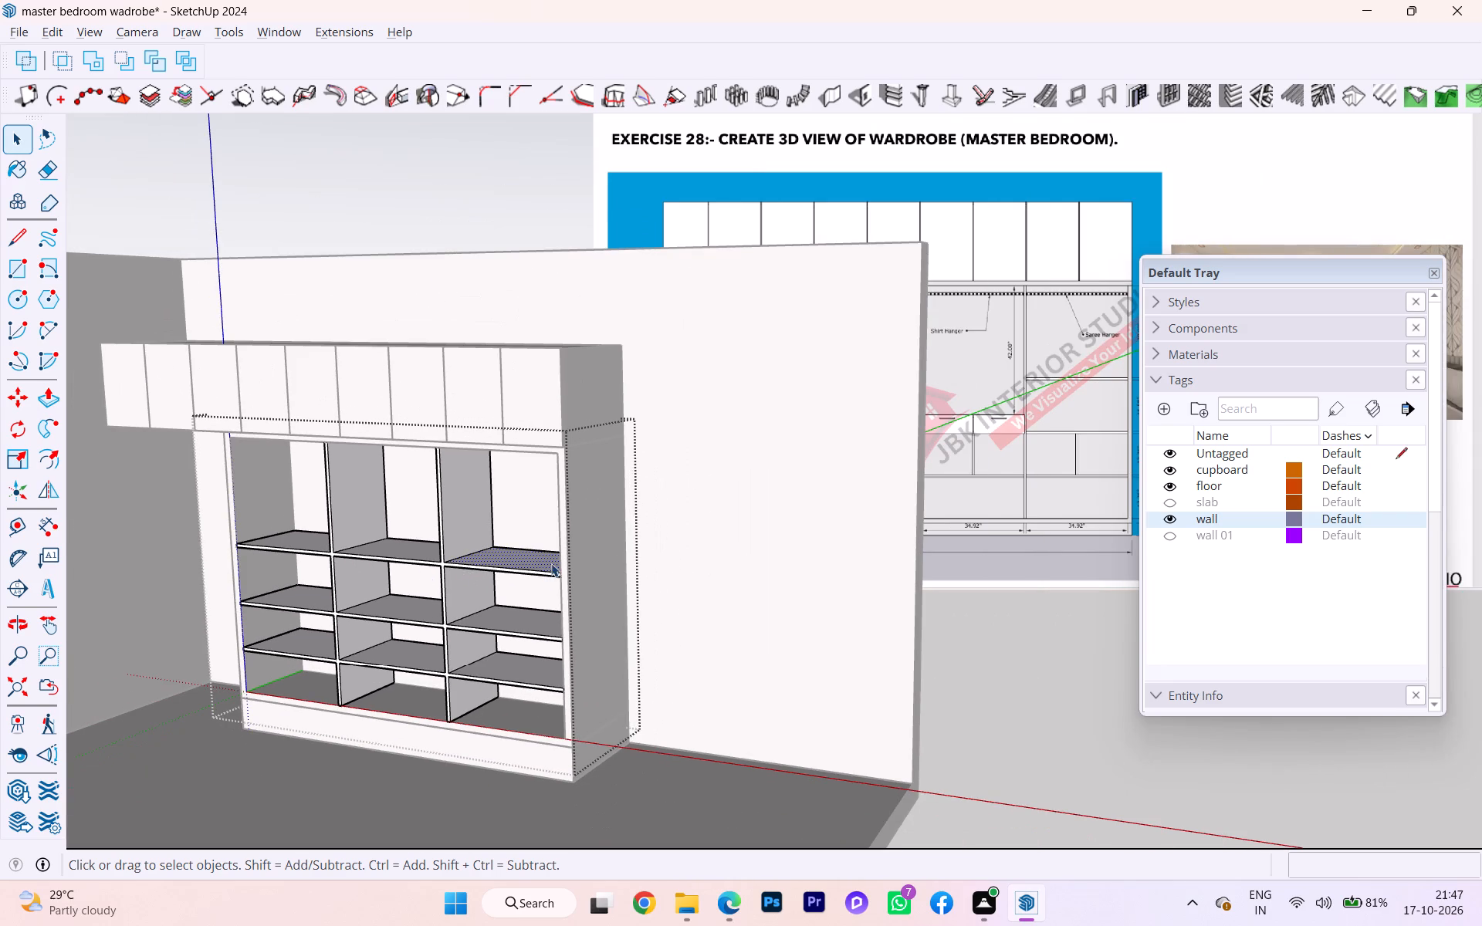
scroll(466, 566, "up", 6)
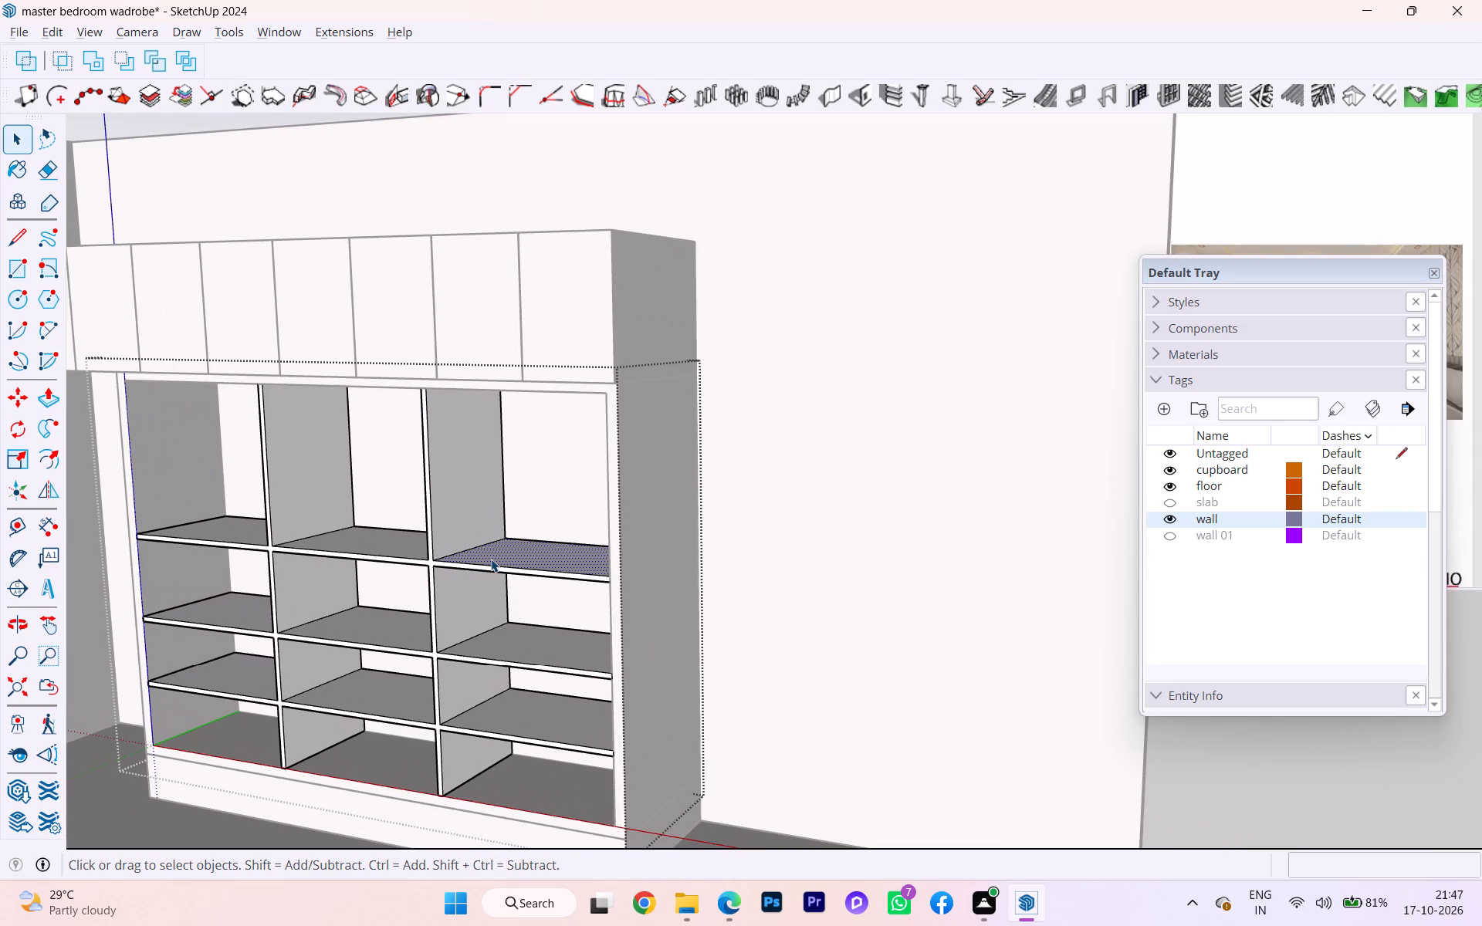
key("p")
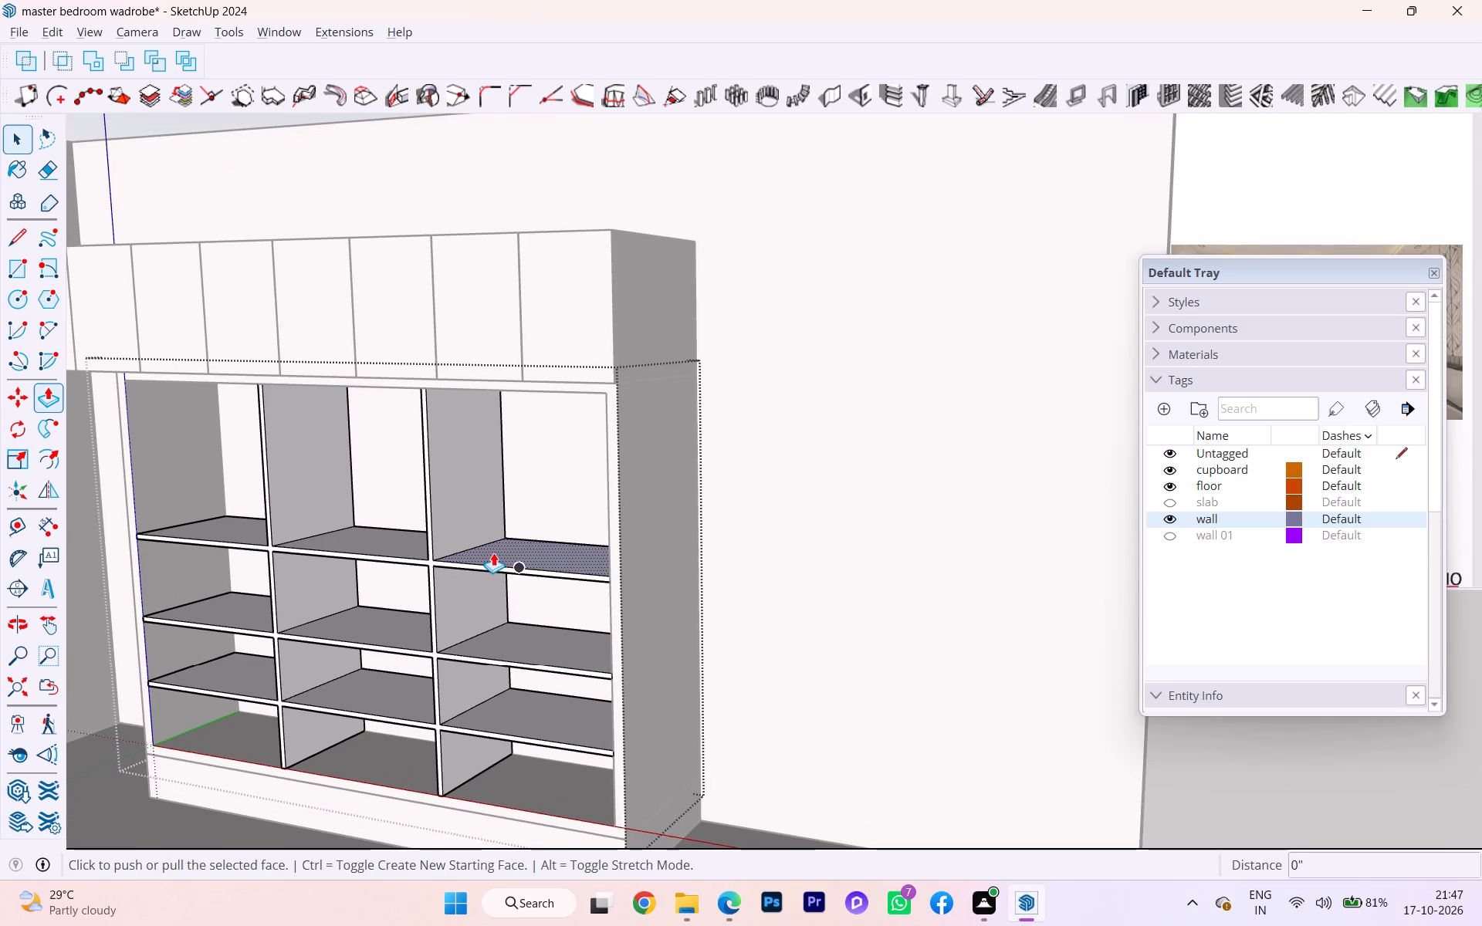
left_click(496, 549)
left_click(494, 564)
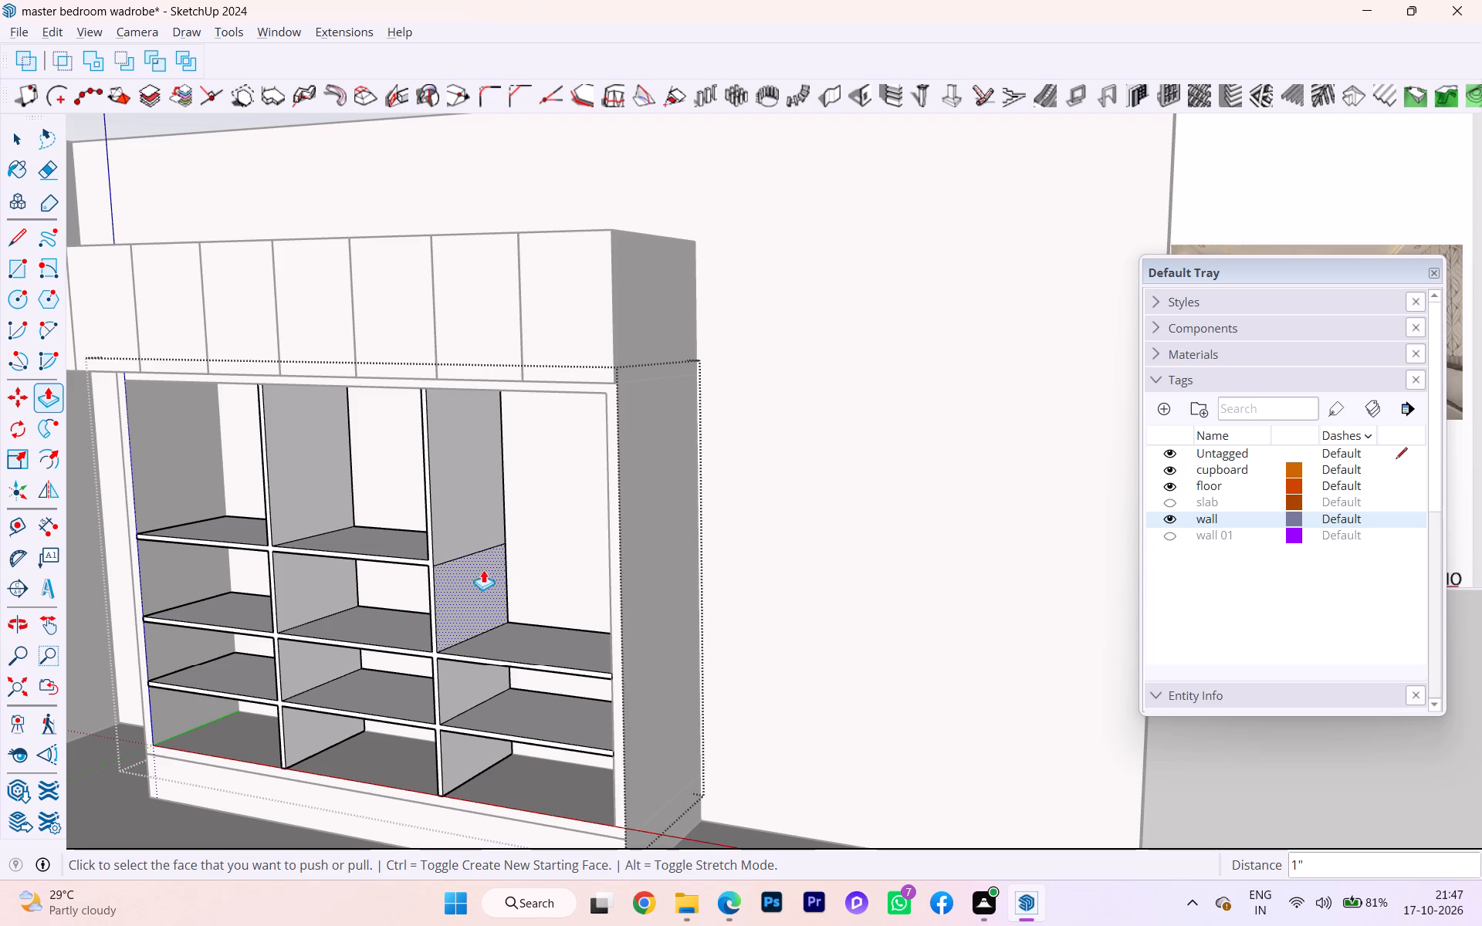
Erase the leftover shelf edge on the partition face in the right-hand bay.
key("space")
scroll(442, 590, "down", 1)
scroll(442, 590, "up", 1)
left_click(455, 565)
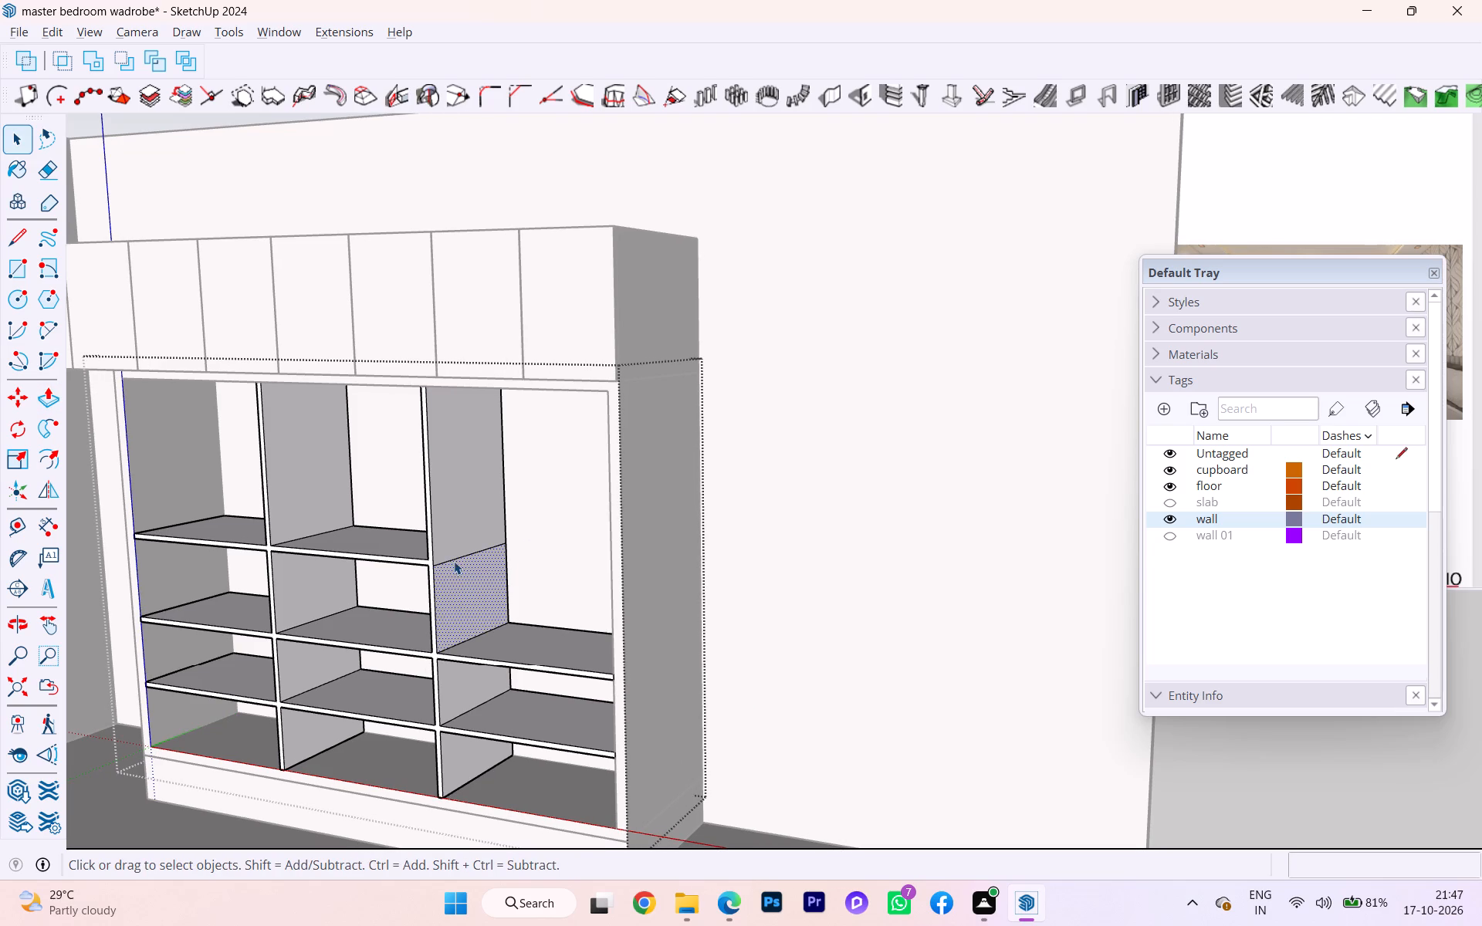
left_click(449, 553)
key("e")
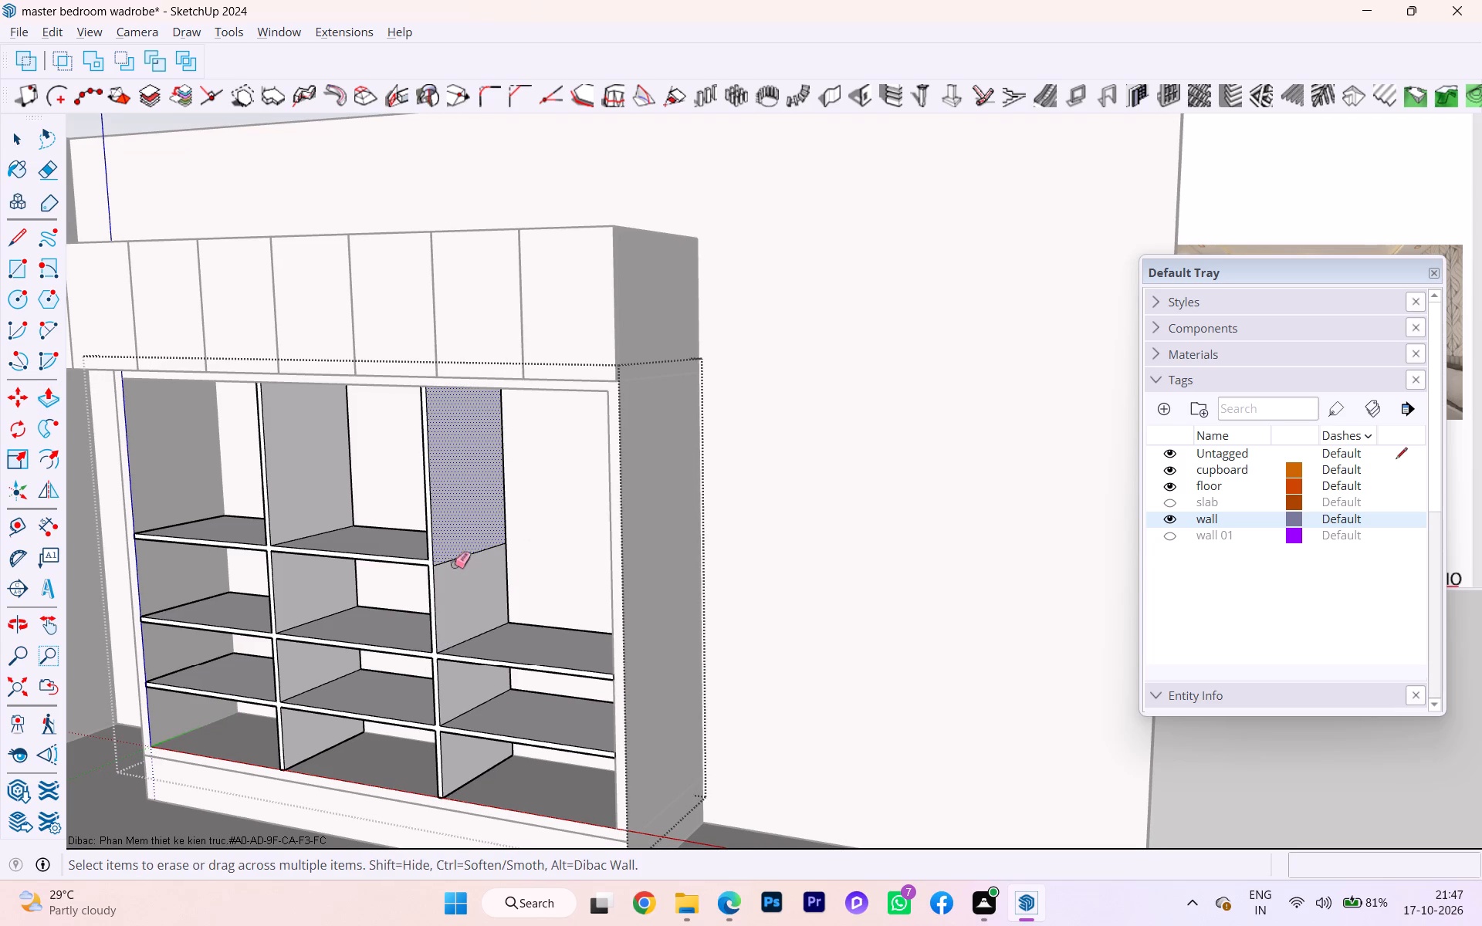
left_click(453, 555)
left_click(453, 562)
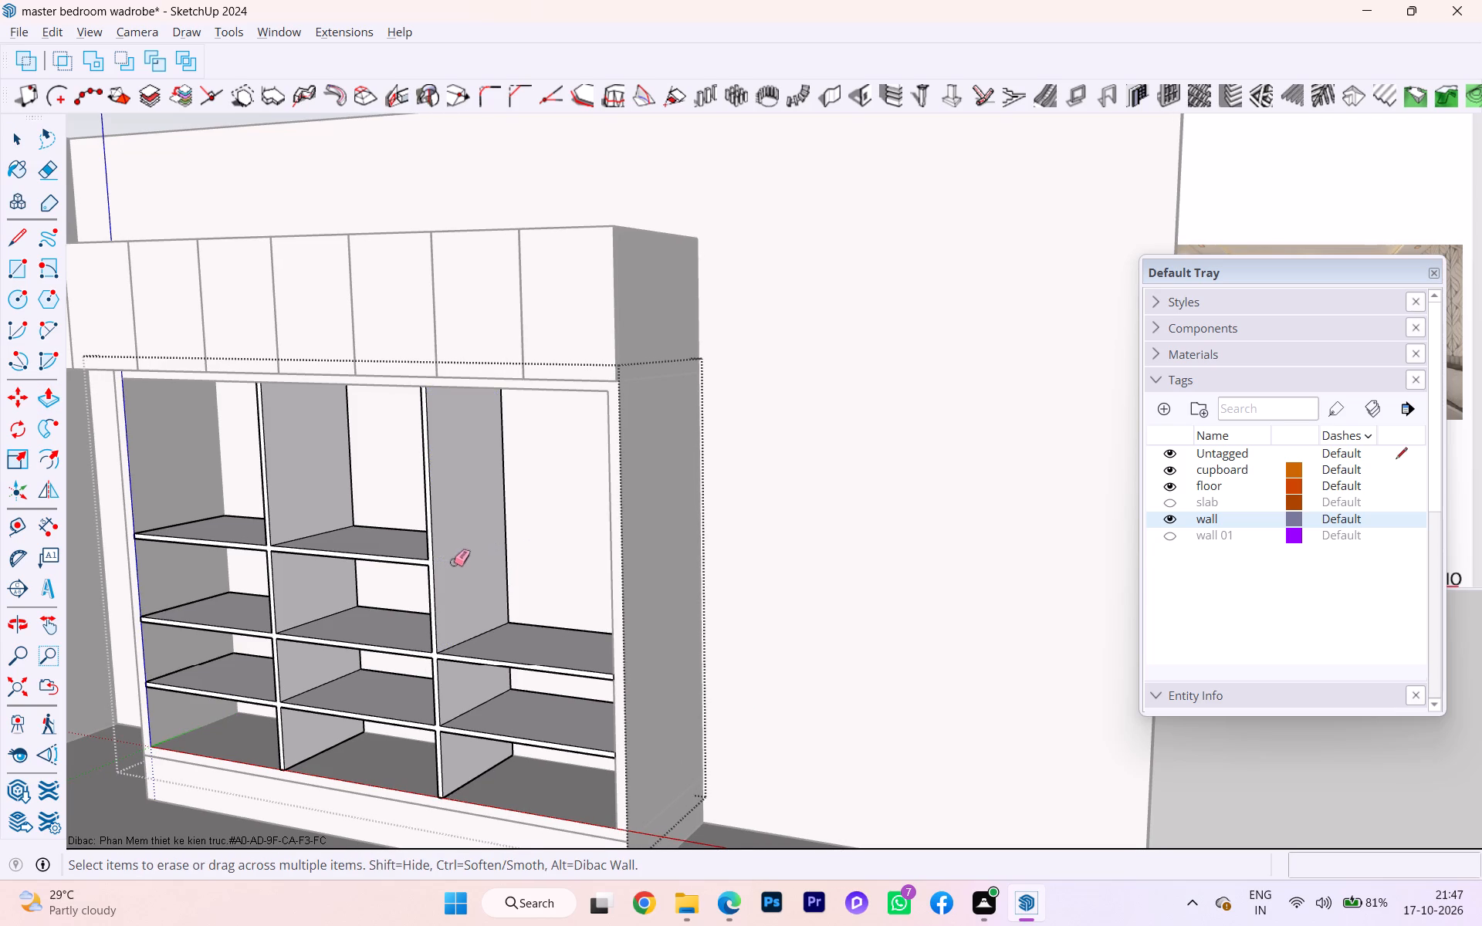
scroll(394, 569, "down", 2)
scroll(394, 569, "up", 1)
scroll(394, 569, "down", 2)
scroll(393, 569, "up", 1)
key("space")
Examine the wardrobe's shelf layout from the front against the reference elevation.
scroll(356, 581, "down", 4)
middle_click_drag(320, 585, 347, 566)
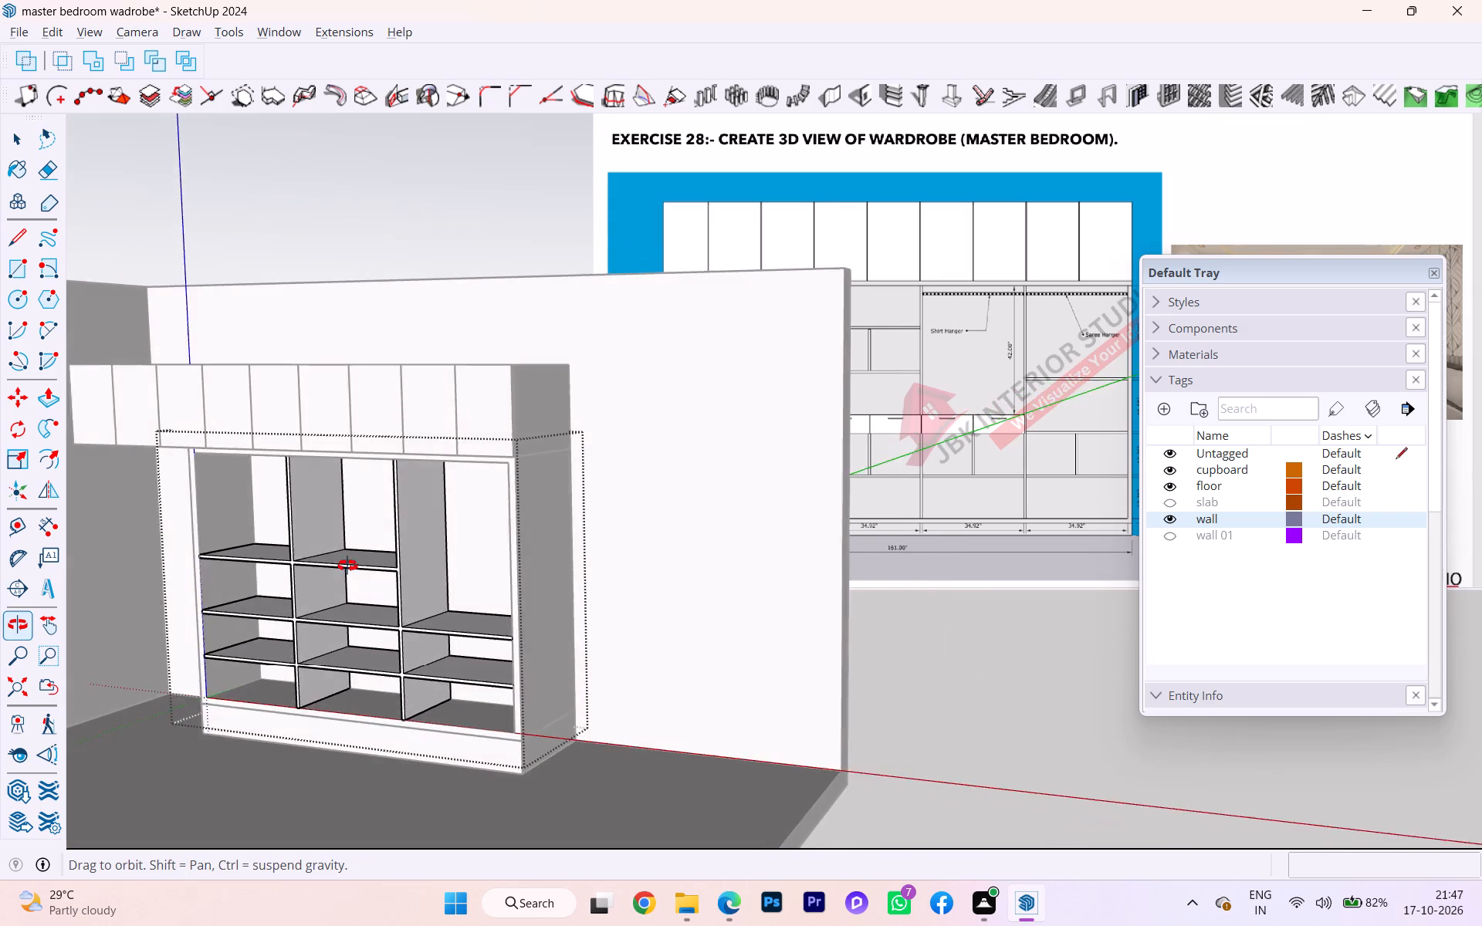
middle_click_drag(347, 566, 366, 562)
scroll(242, 563, "down", 4)
middle_click_drag(266, 576, 313, 550)
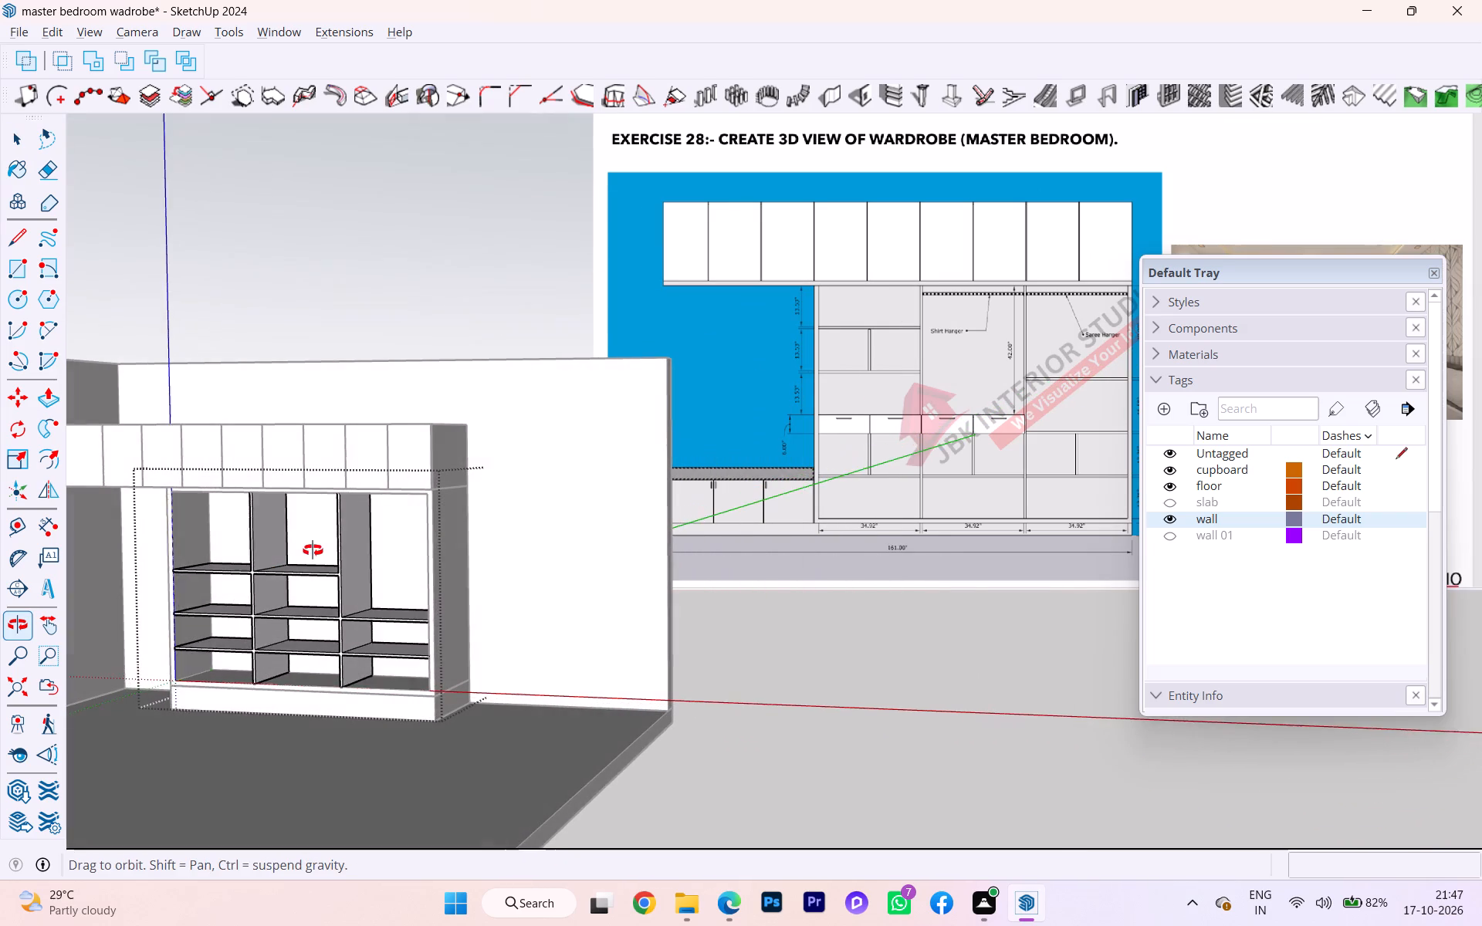
middle_click_drag(313, 550, 314, 549)
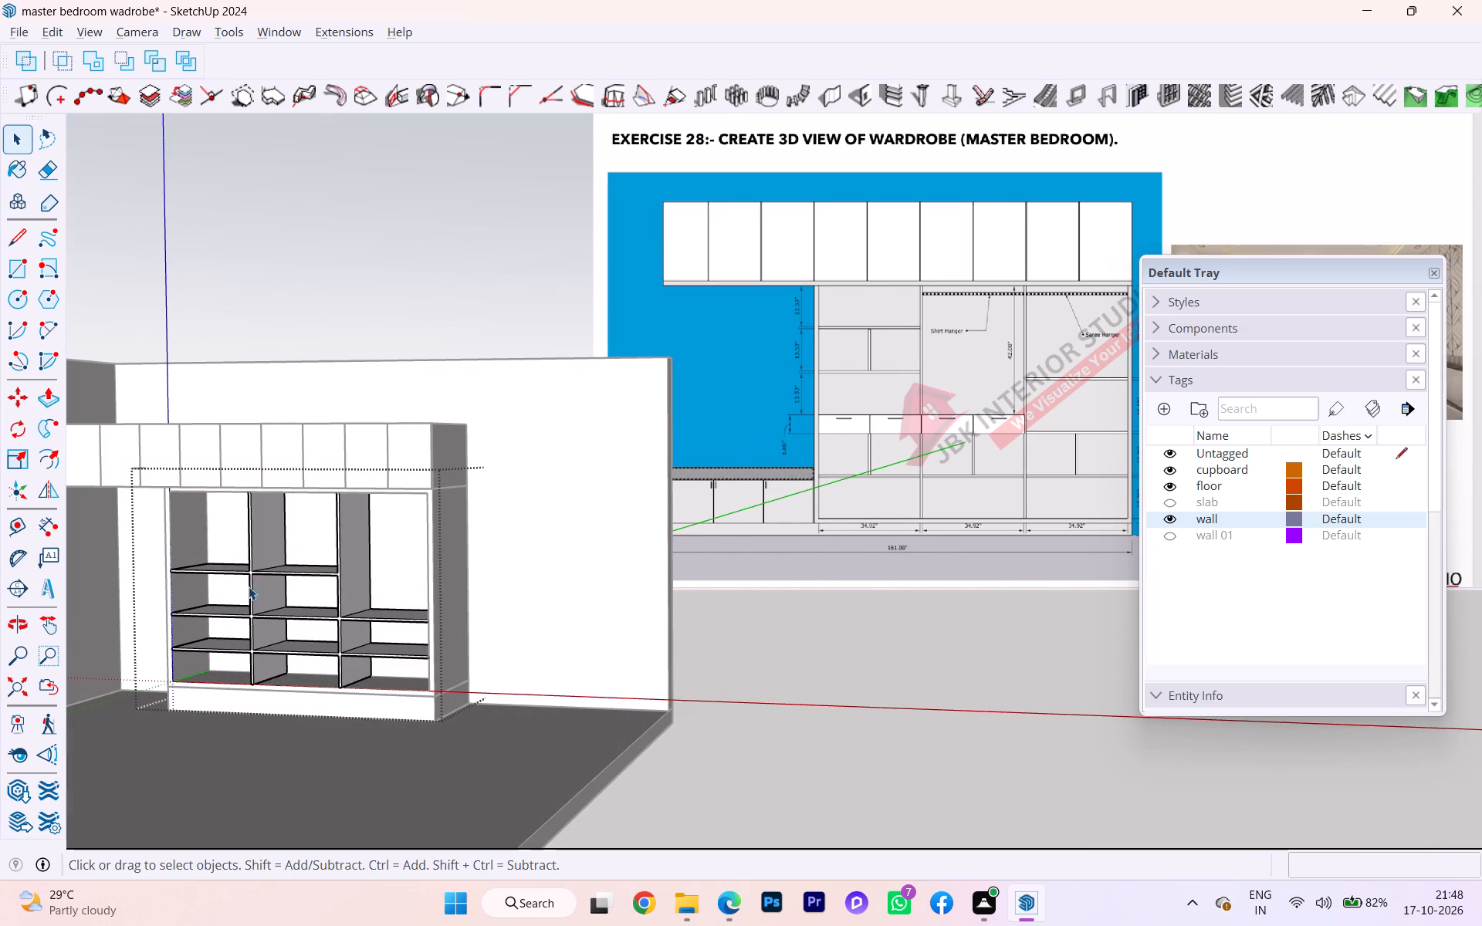
scroll(901, 407, "down", 2)
scroll(1007, 370, "down", 1)
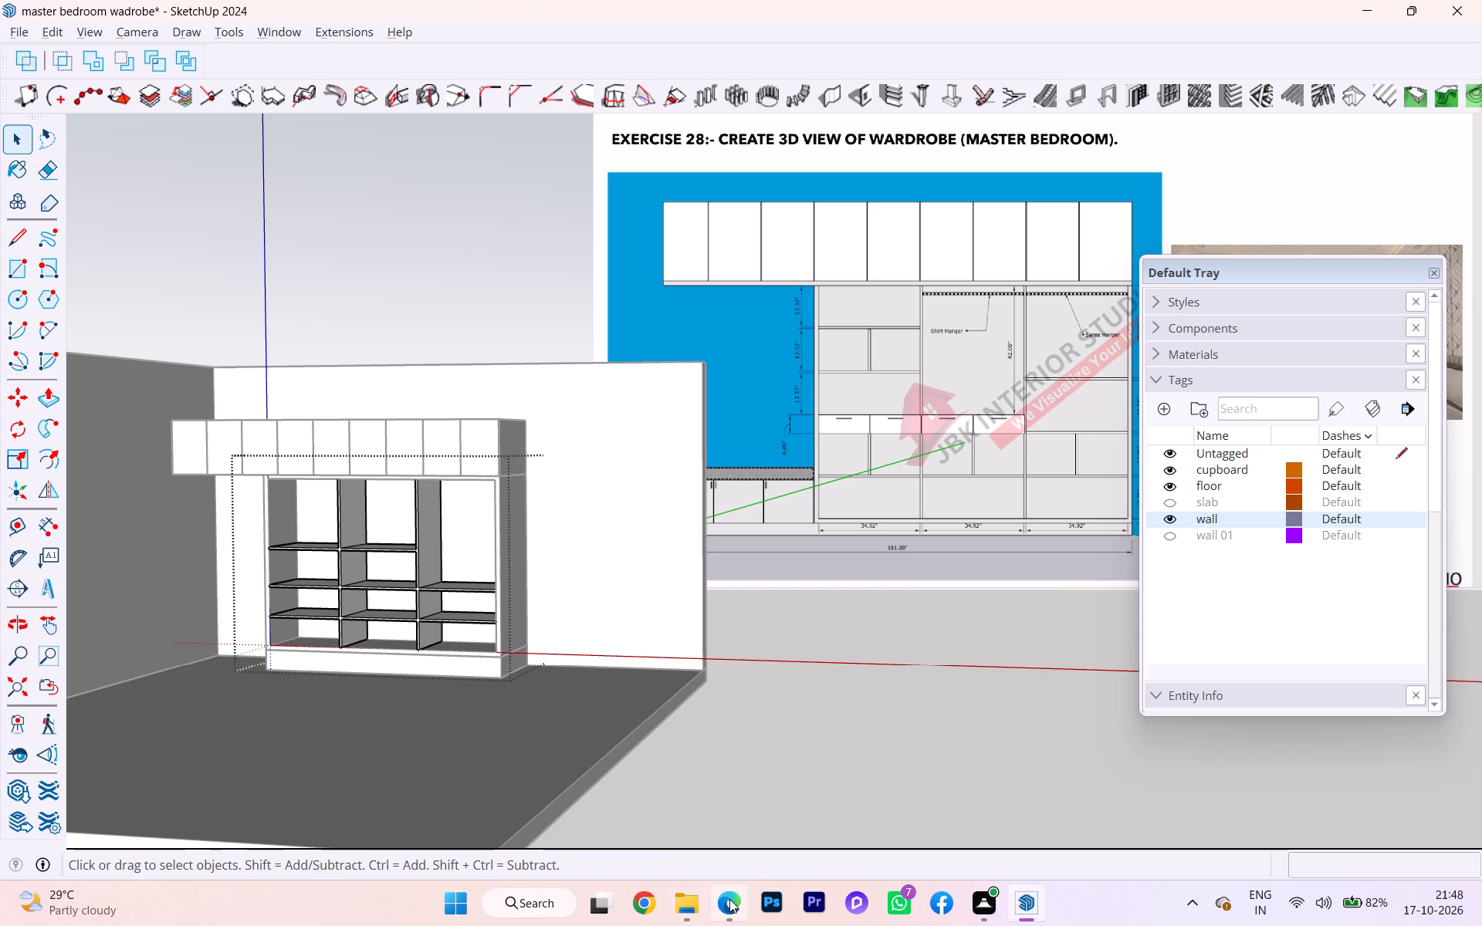
Switch to the workbook PDF in Edge and check the wardrobe elevation's shelf layout and dimensions.
left_click(738, 830)
scroll(679, 523, "down", 4)
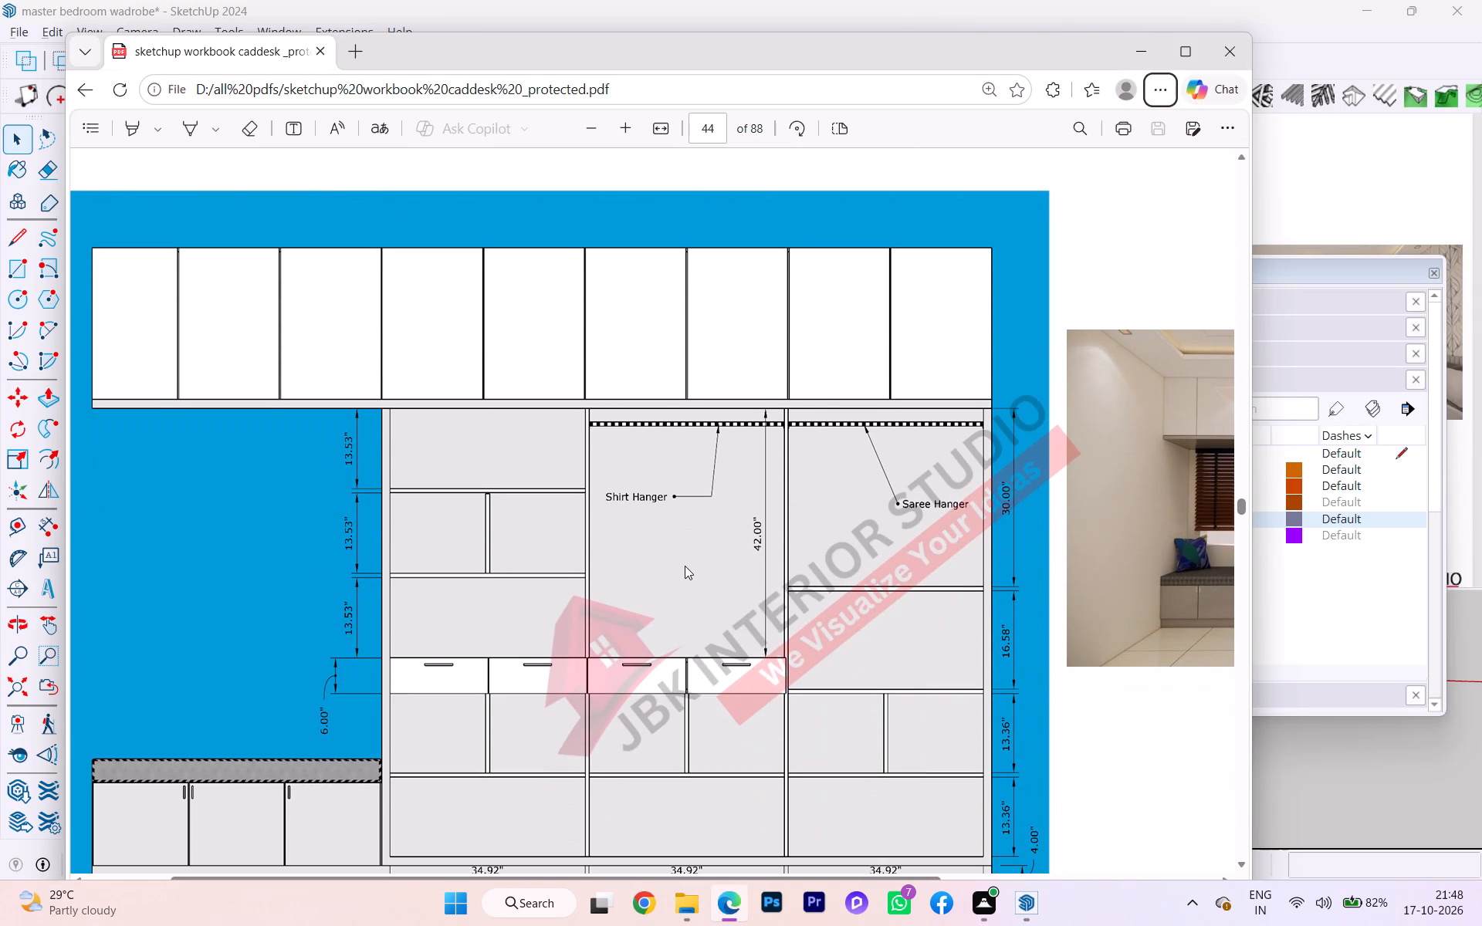
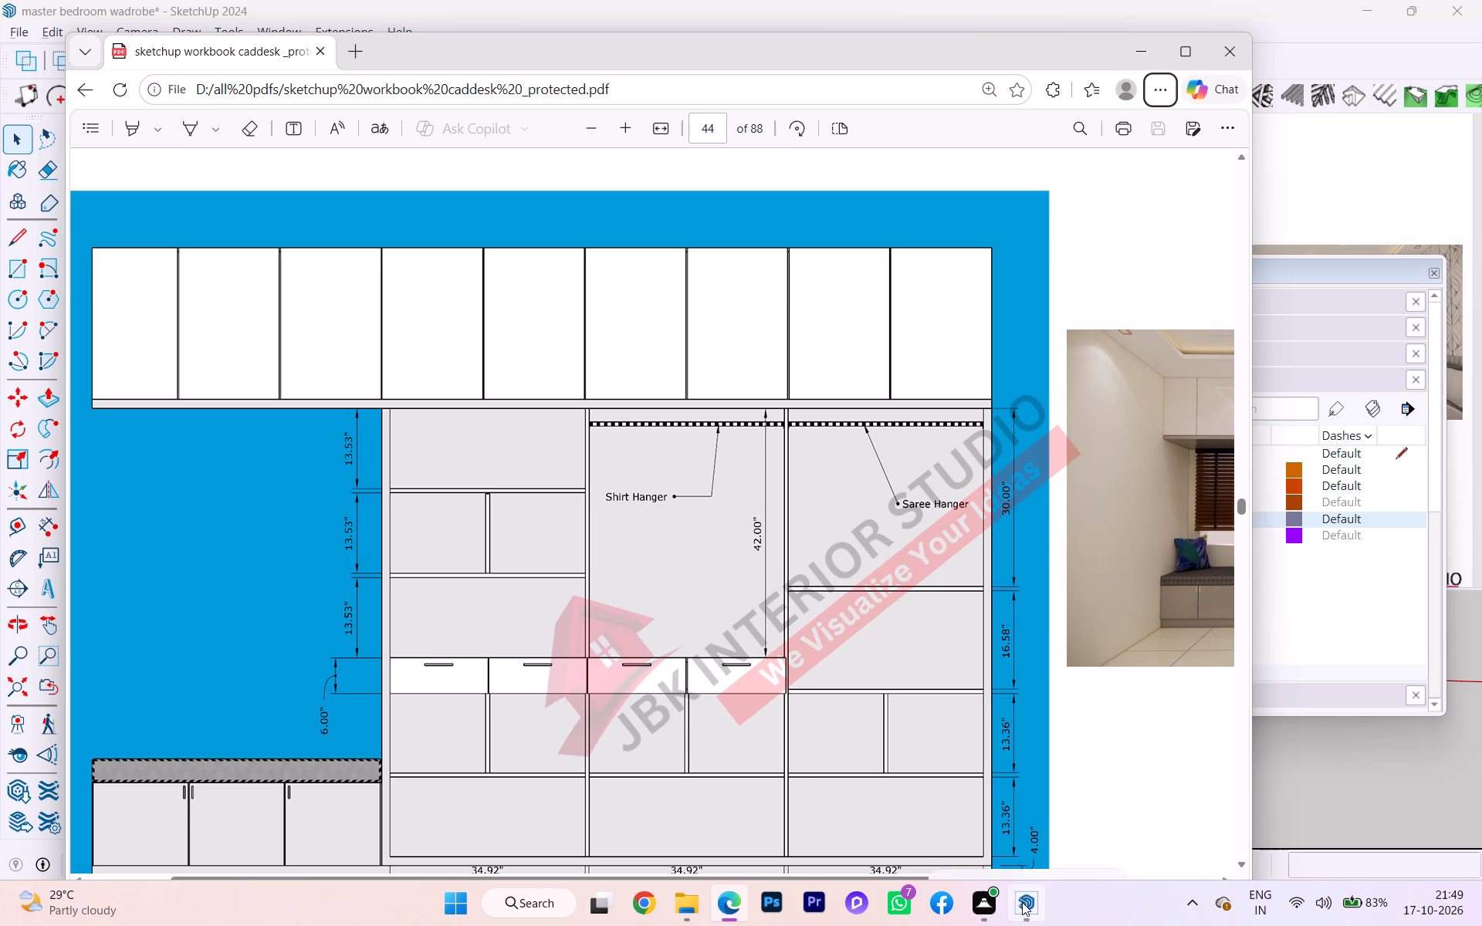
Switch back to the SketchUp wardrobe model and examine the inner shelves and partitions across the three bays up close.
left_click(1046, 816)
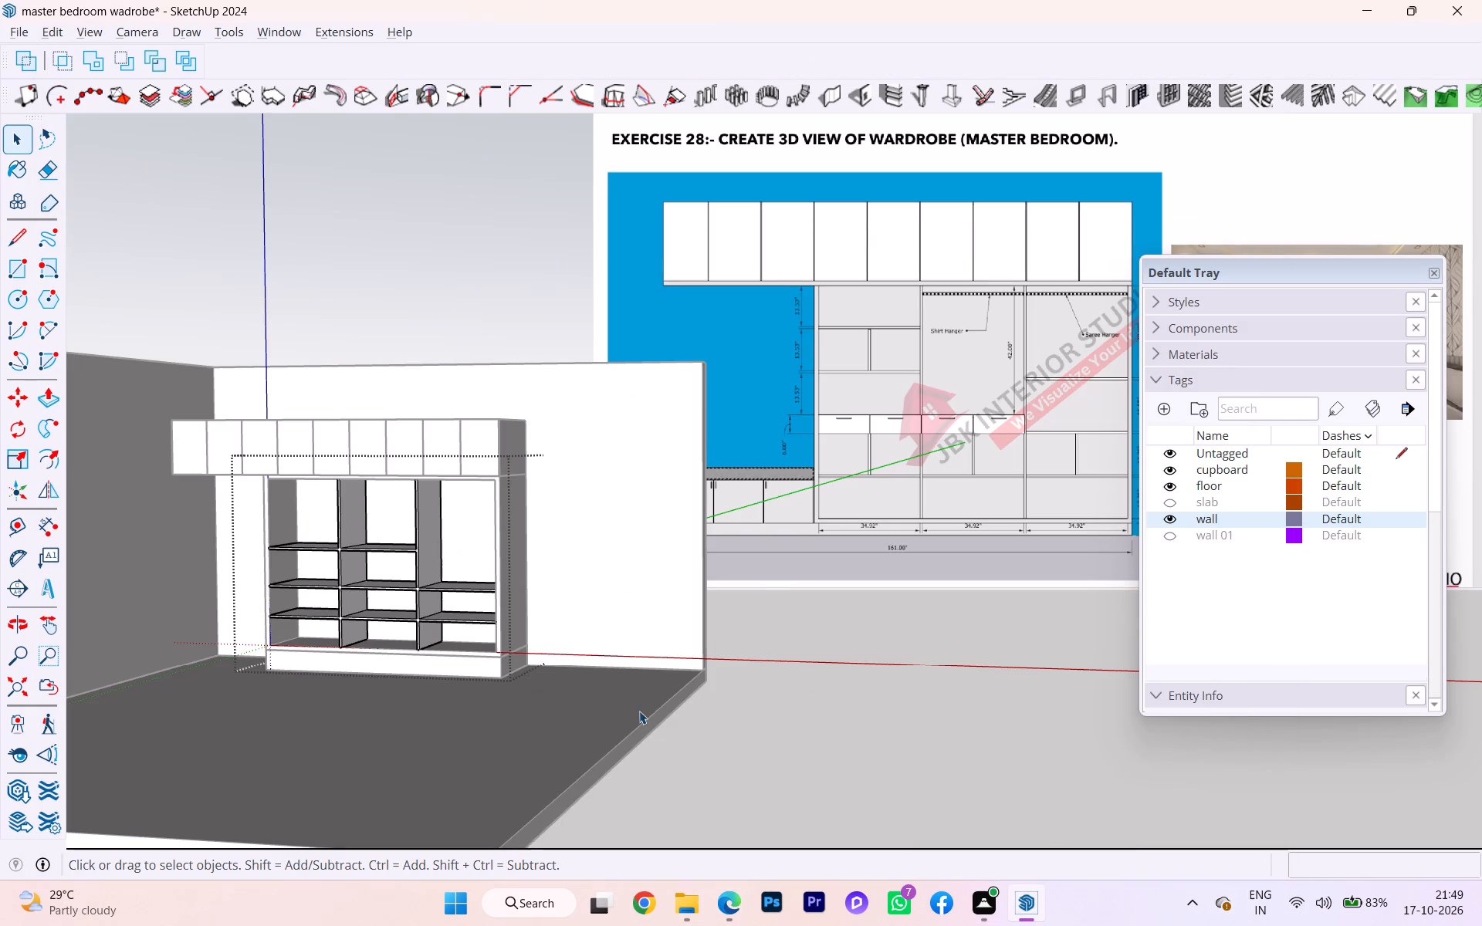
scroll(316, 544, "up", 3)
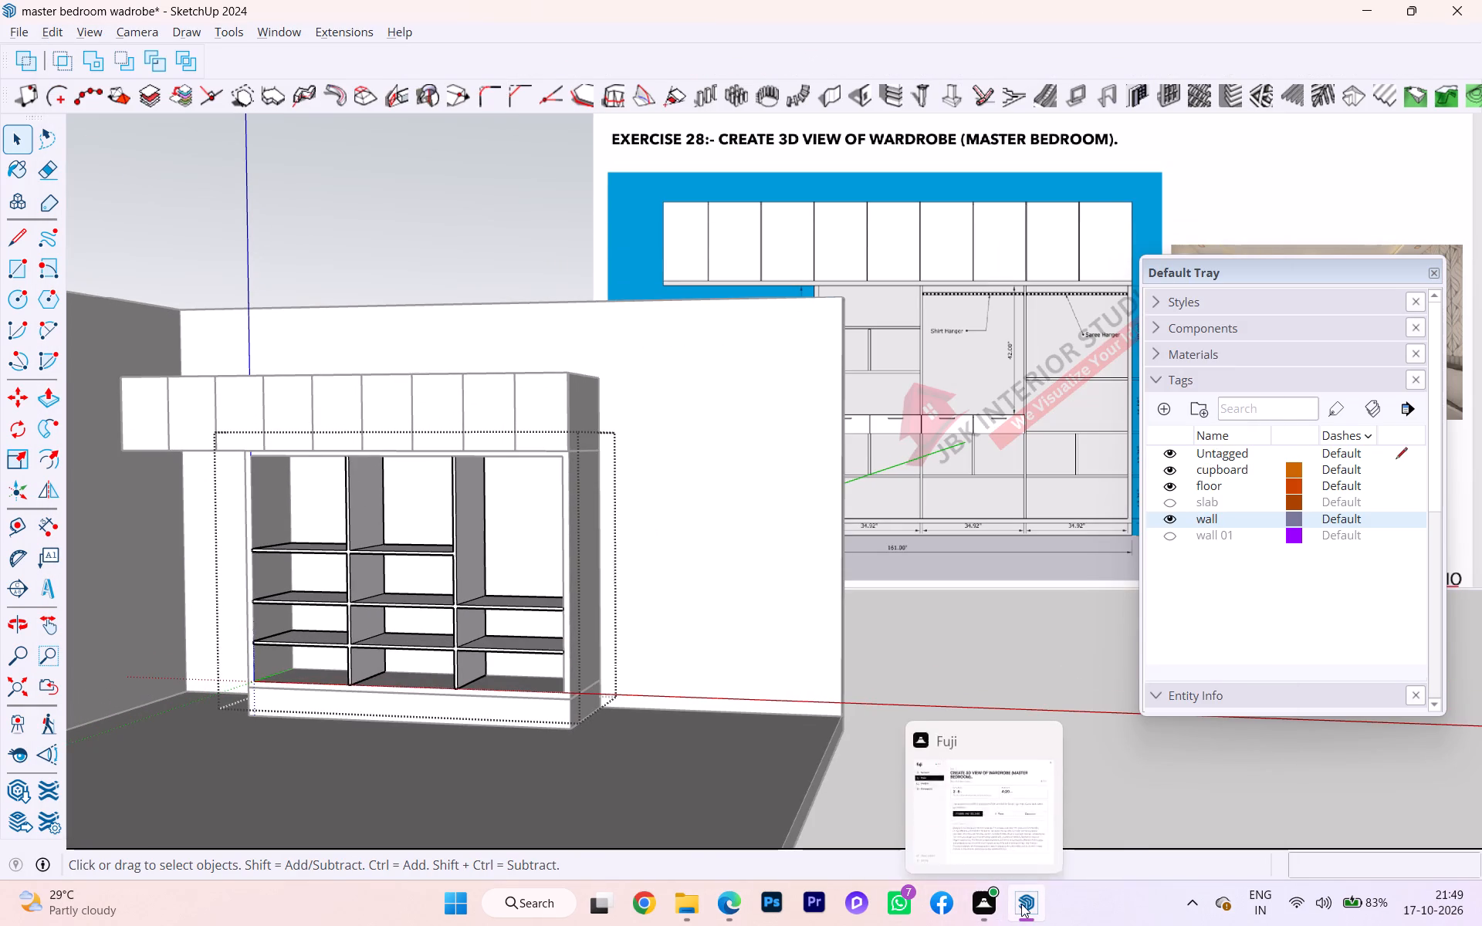
left_click(979, 829)
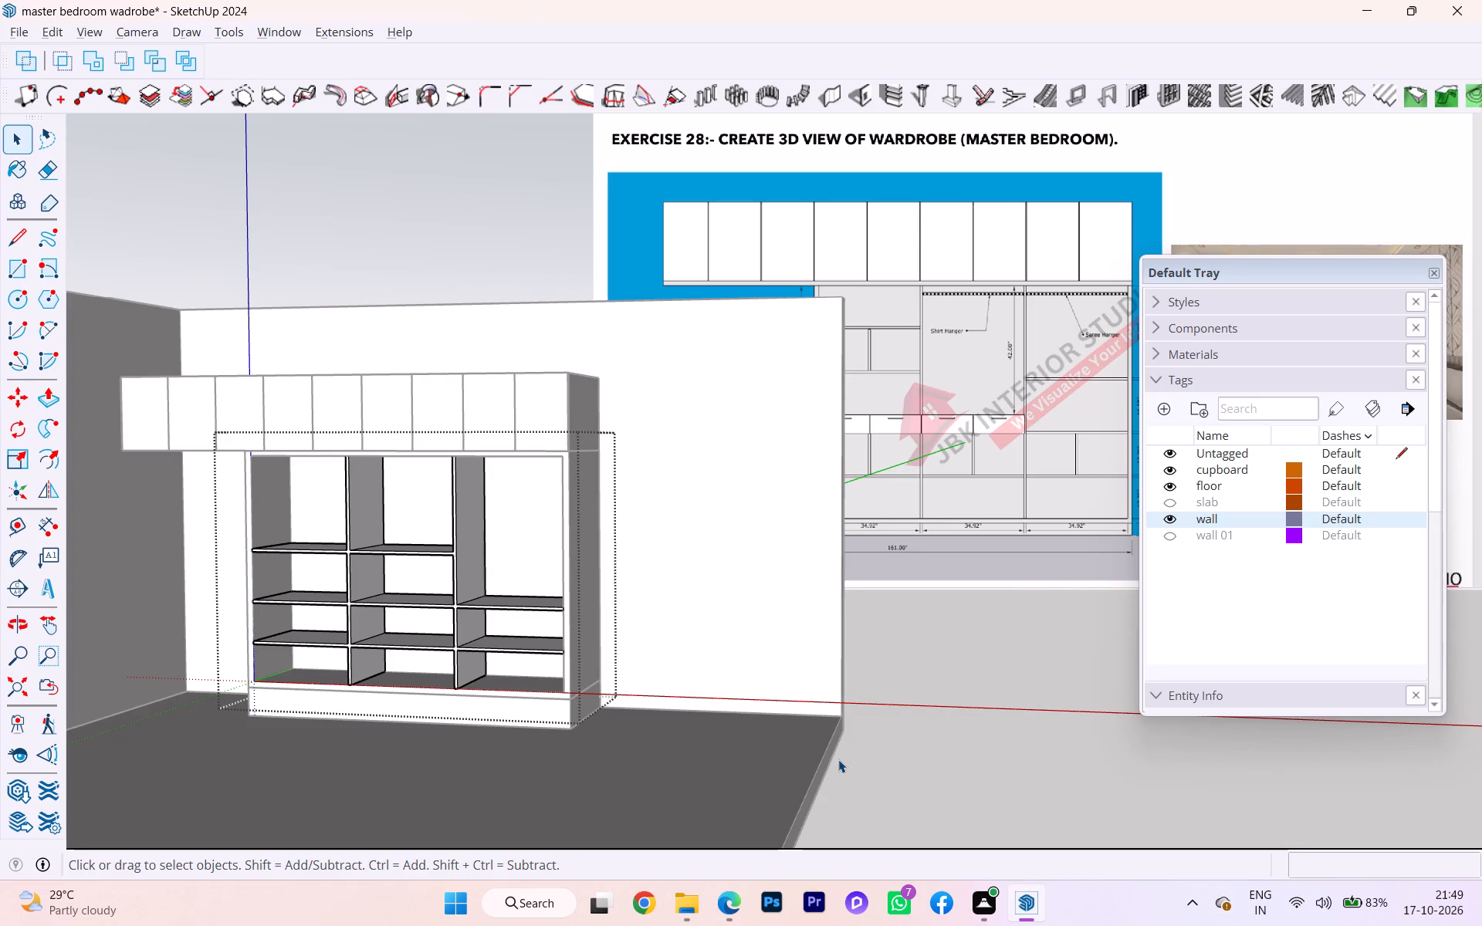
scroll(385, 509, "up", 1)
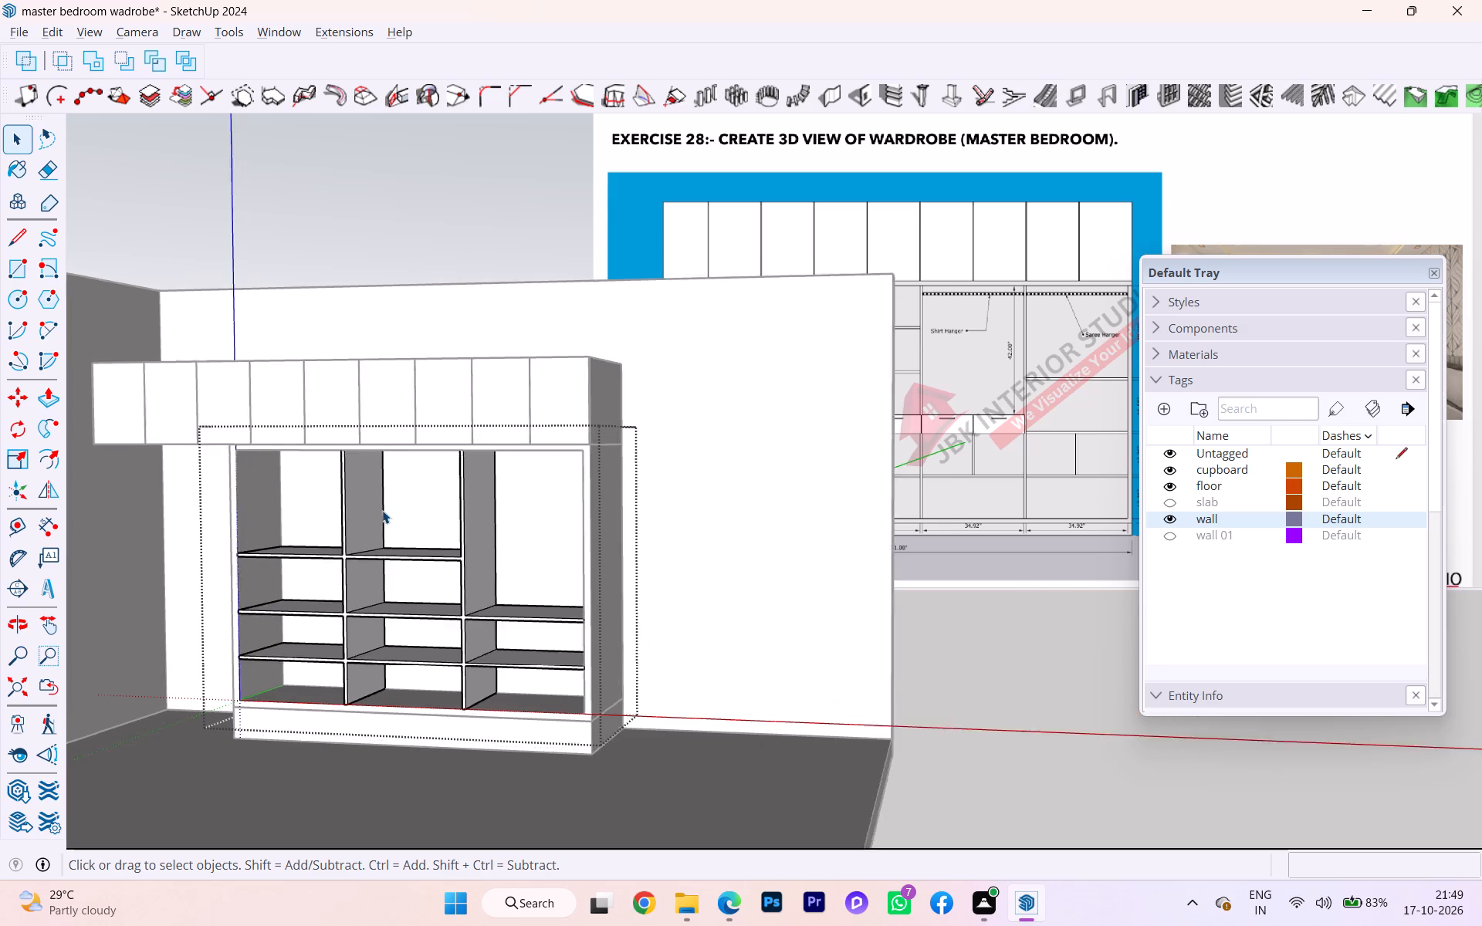
scroll(382, 510, "up", 1)
scroll(296, 545, "up", 8)
scroll(318, 566, "down", 1)
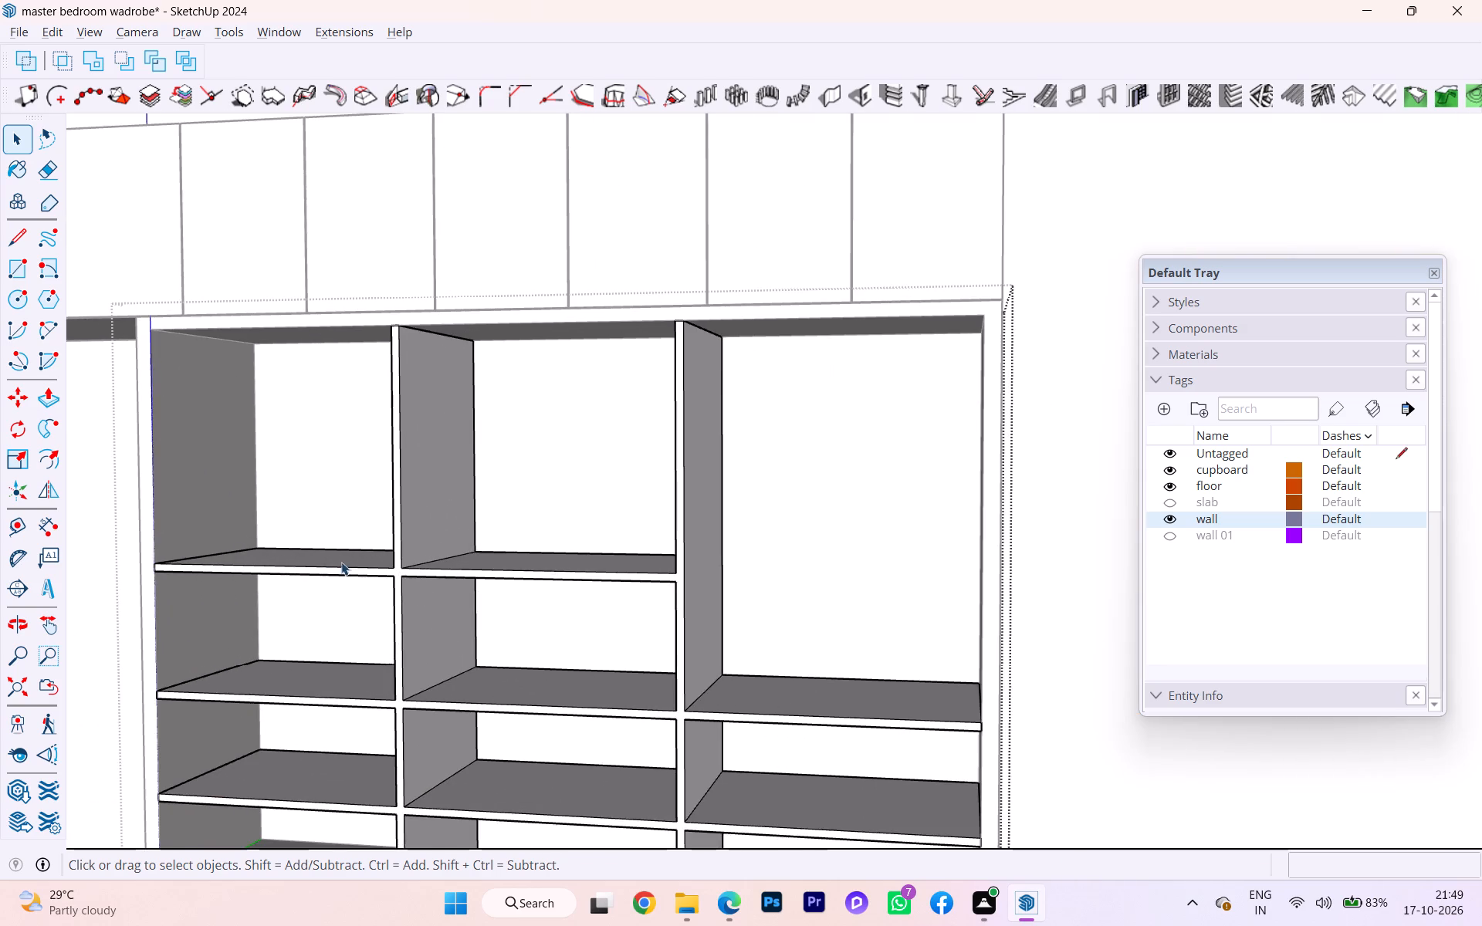
scroll(342, 562, "down", 2)
middle_click_drag(343, 575, 341, 609)
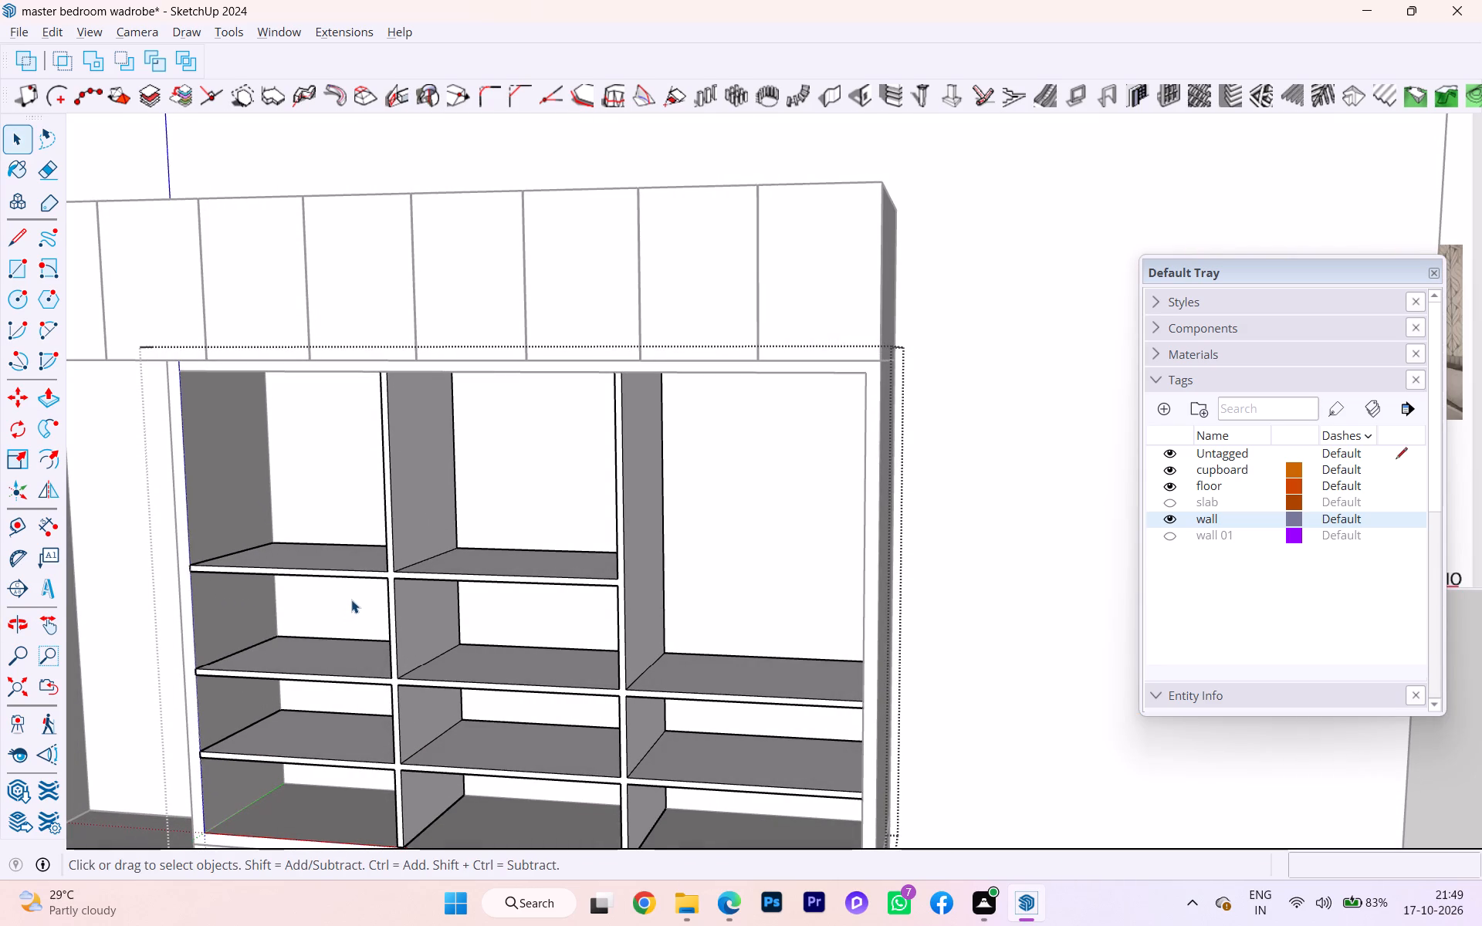
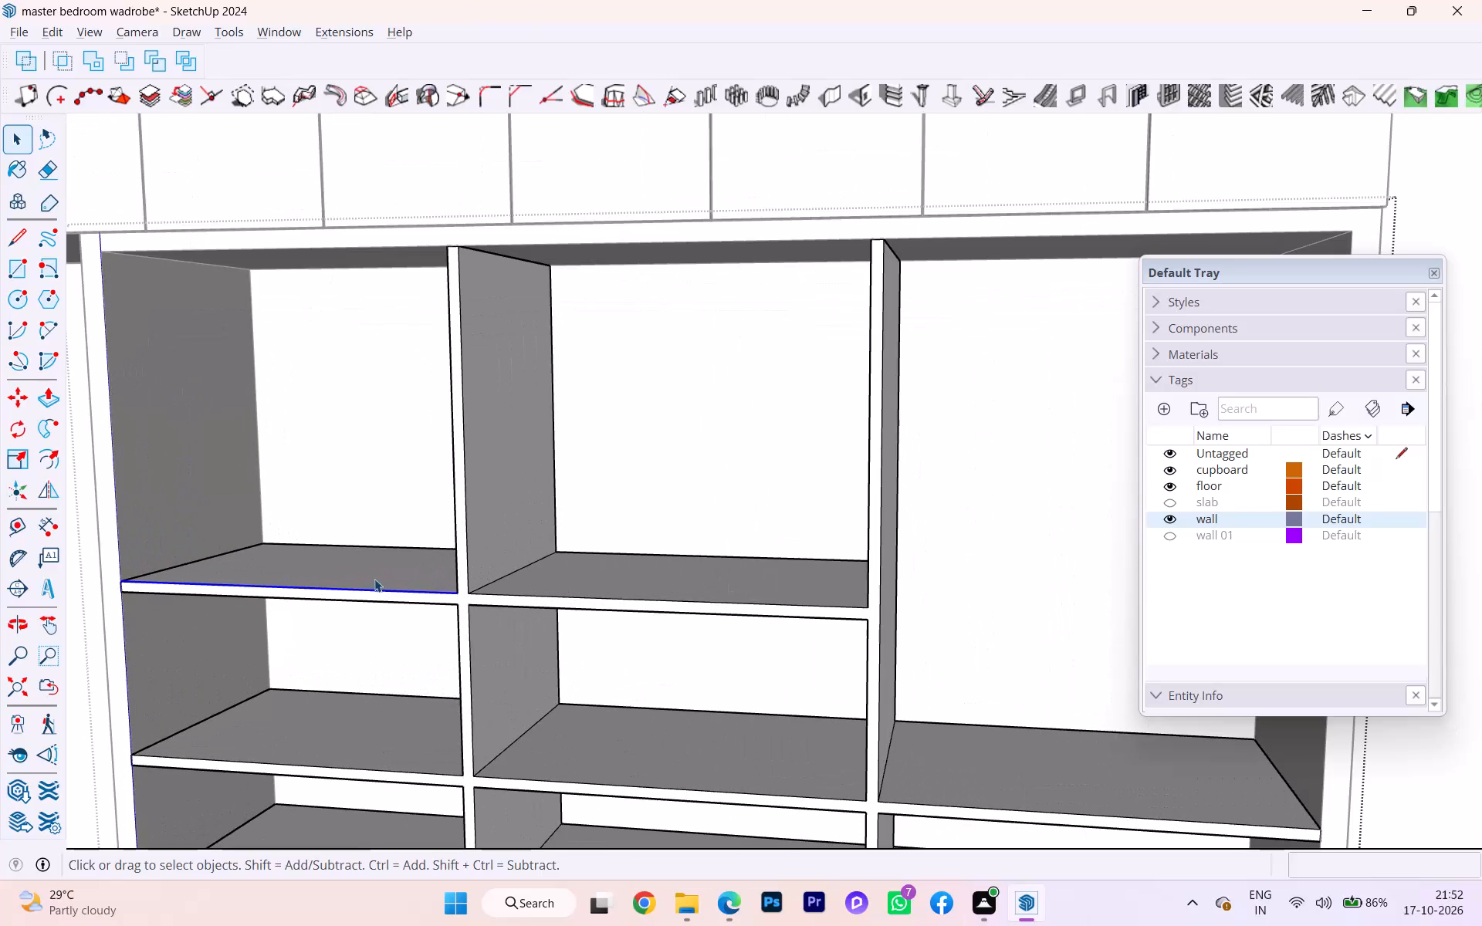
Draw a 1" vertical line across the front edge of the first bay's upper shelf, where it meets the partition.
left_click(370, 594)
left_click(385, 592)
scroll(408, 590, "up", 5)
key("l")
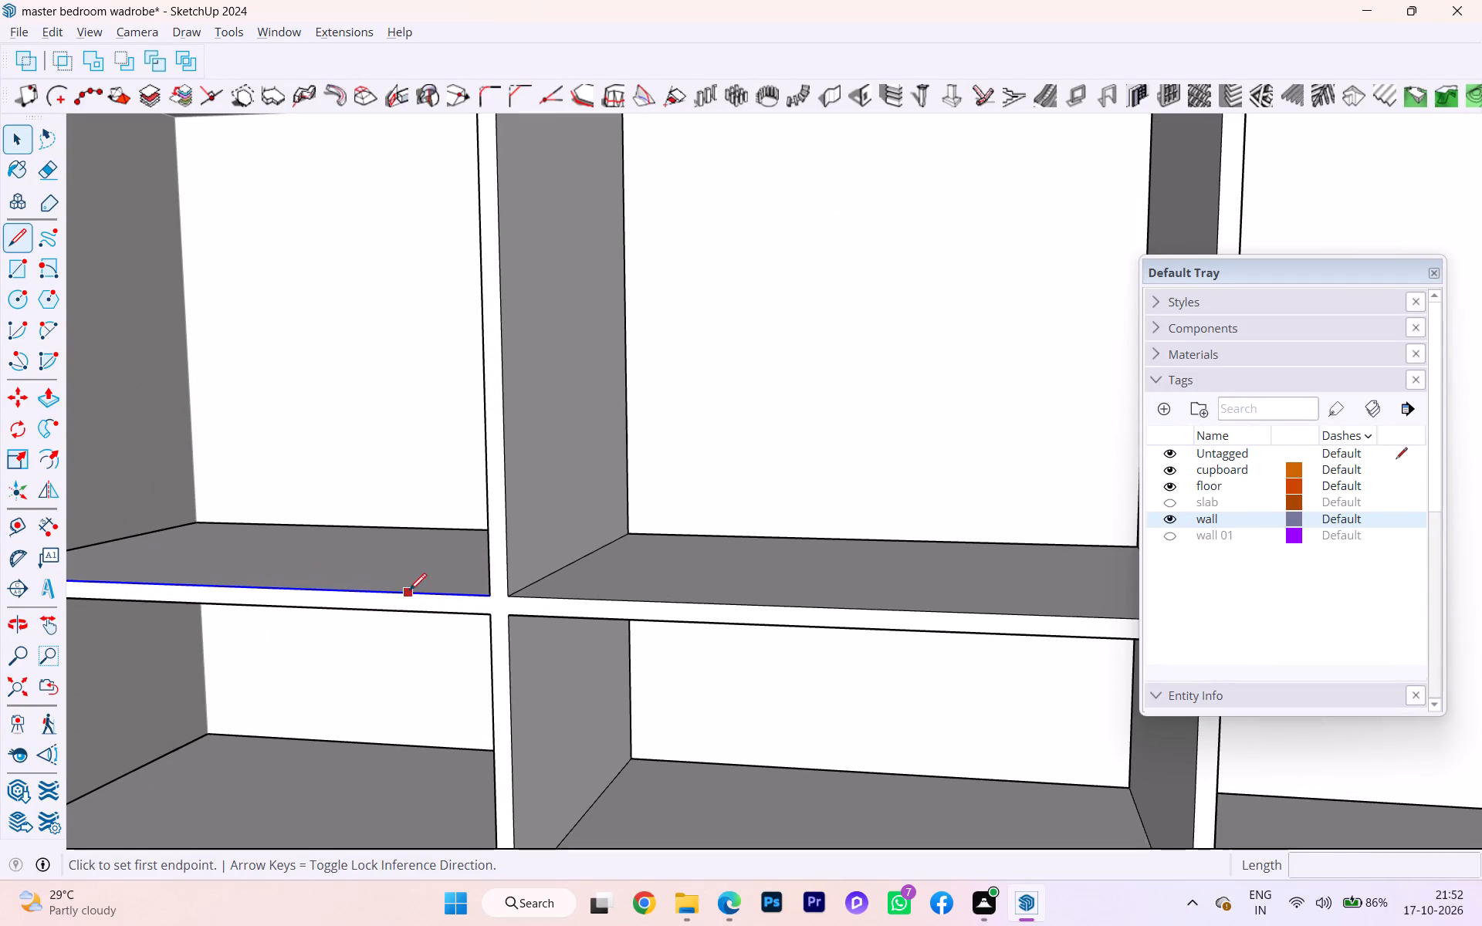
key("Return")
scroll(467, 595, "up", 2)
left_click(495, 597)
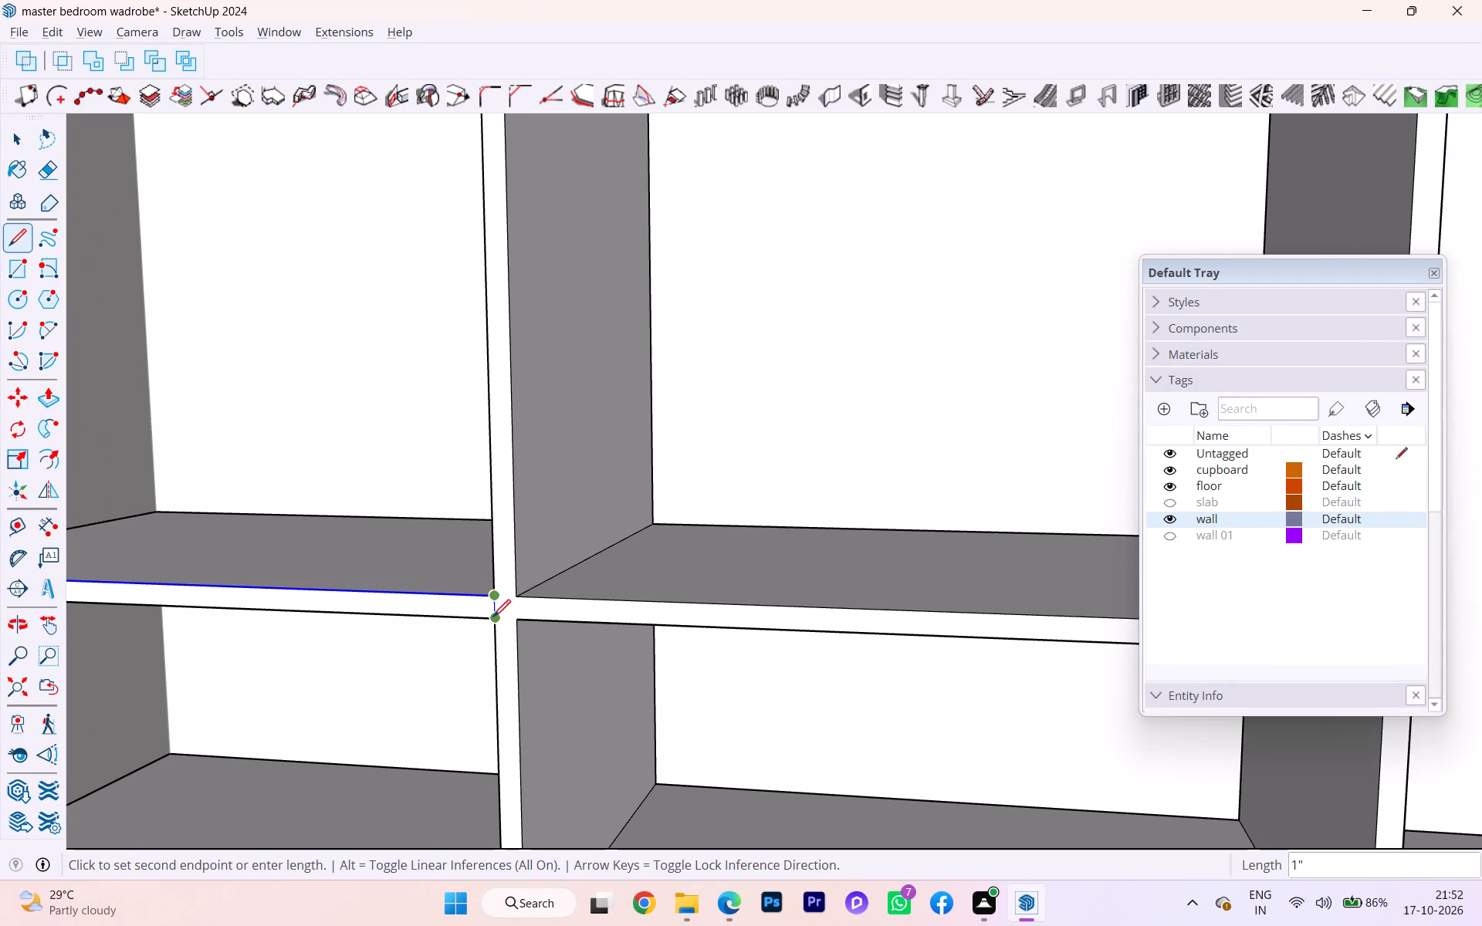
left_click(493, 621)
key("space")
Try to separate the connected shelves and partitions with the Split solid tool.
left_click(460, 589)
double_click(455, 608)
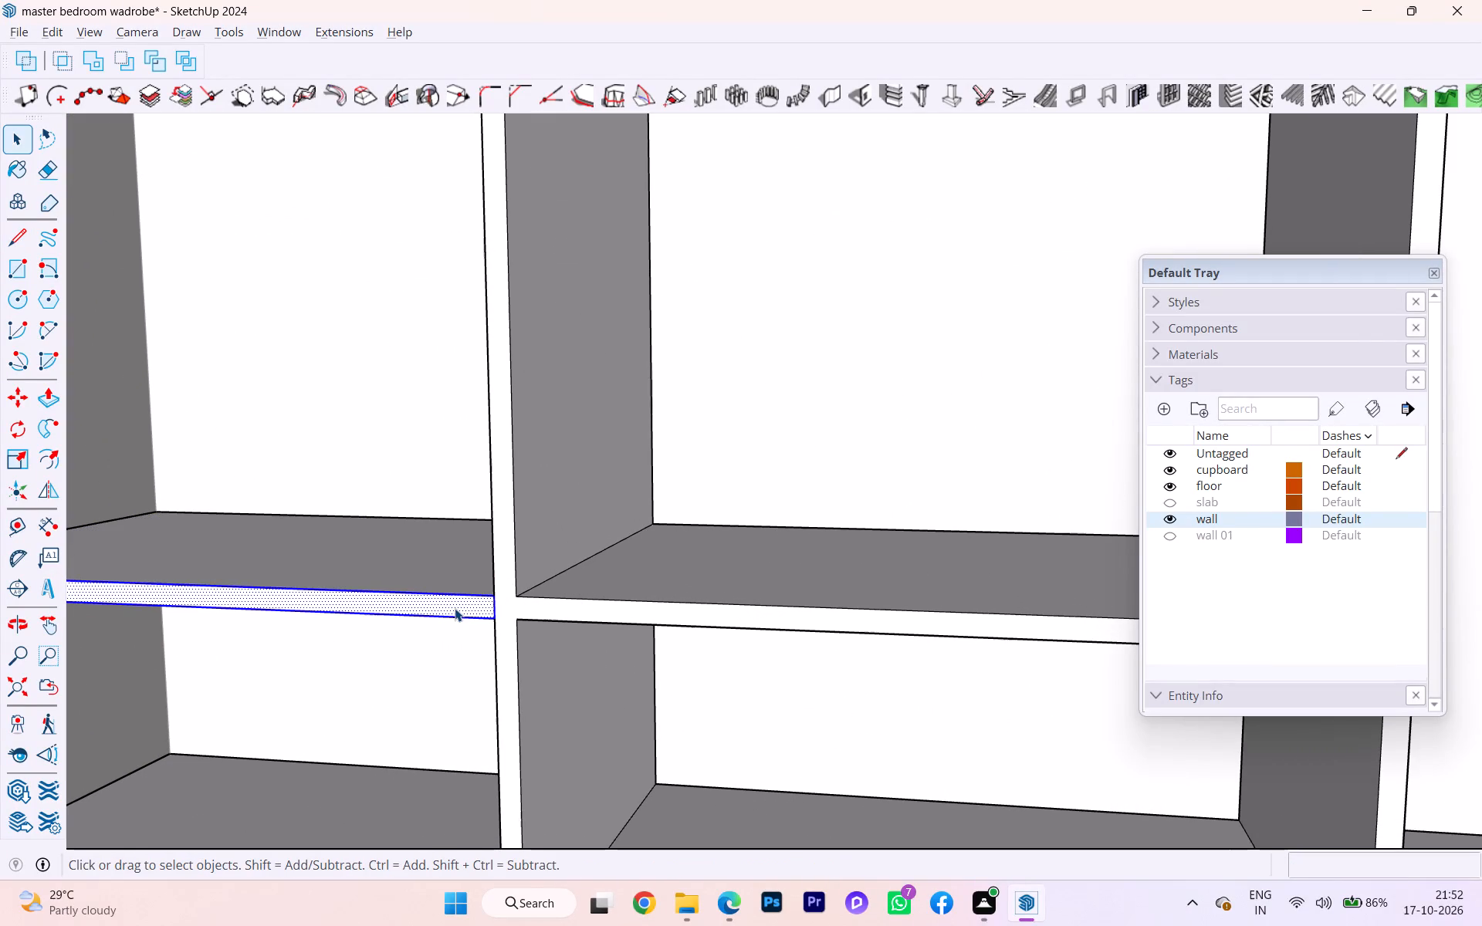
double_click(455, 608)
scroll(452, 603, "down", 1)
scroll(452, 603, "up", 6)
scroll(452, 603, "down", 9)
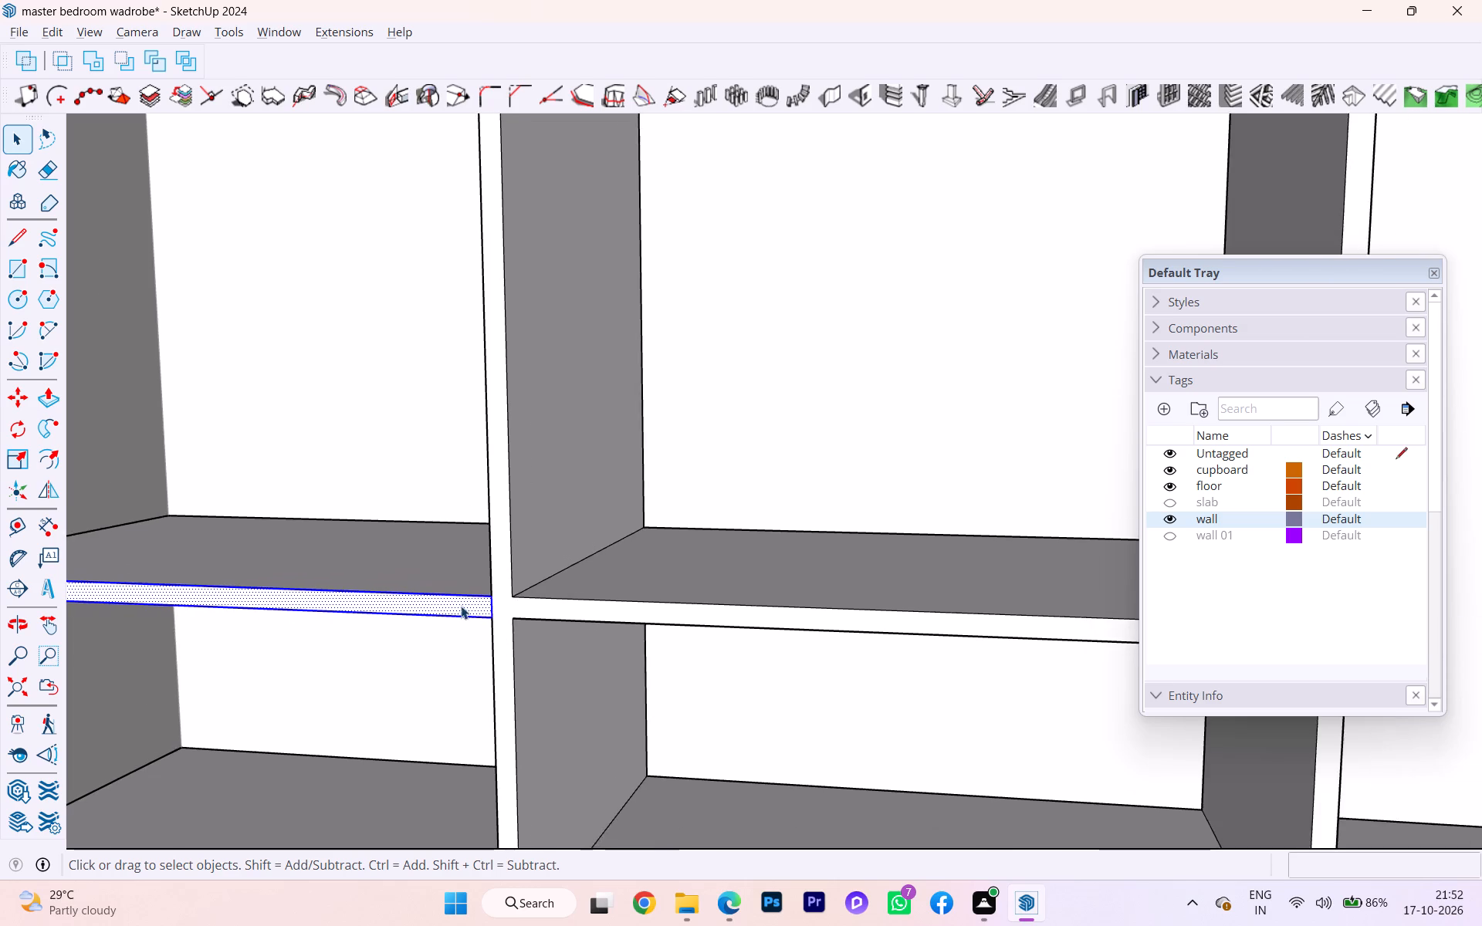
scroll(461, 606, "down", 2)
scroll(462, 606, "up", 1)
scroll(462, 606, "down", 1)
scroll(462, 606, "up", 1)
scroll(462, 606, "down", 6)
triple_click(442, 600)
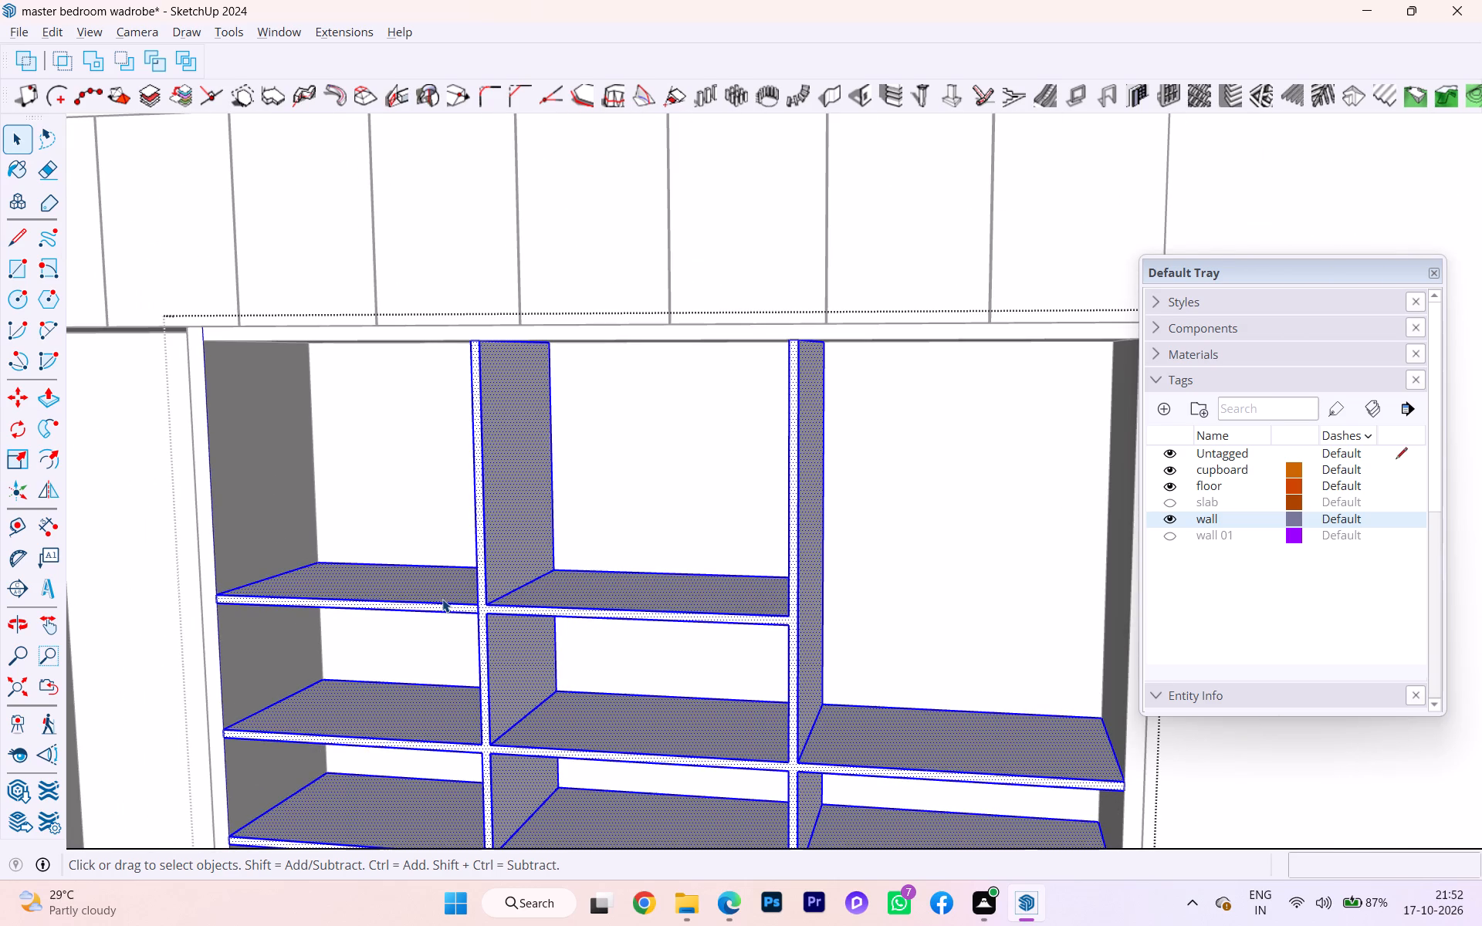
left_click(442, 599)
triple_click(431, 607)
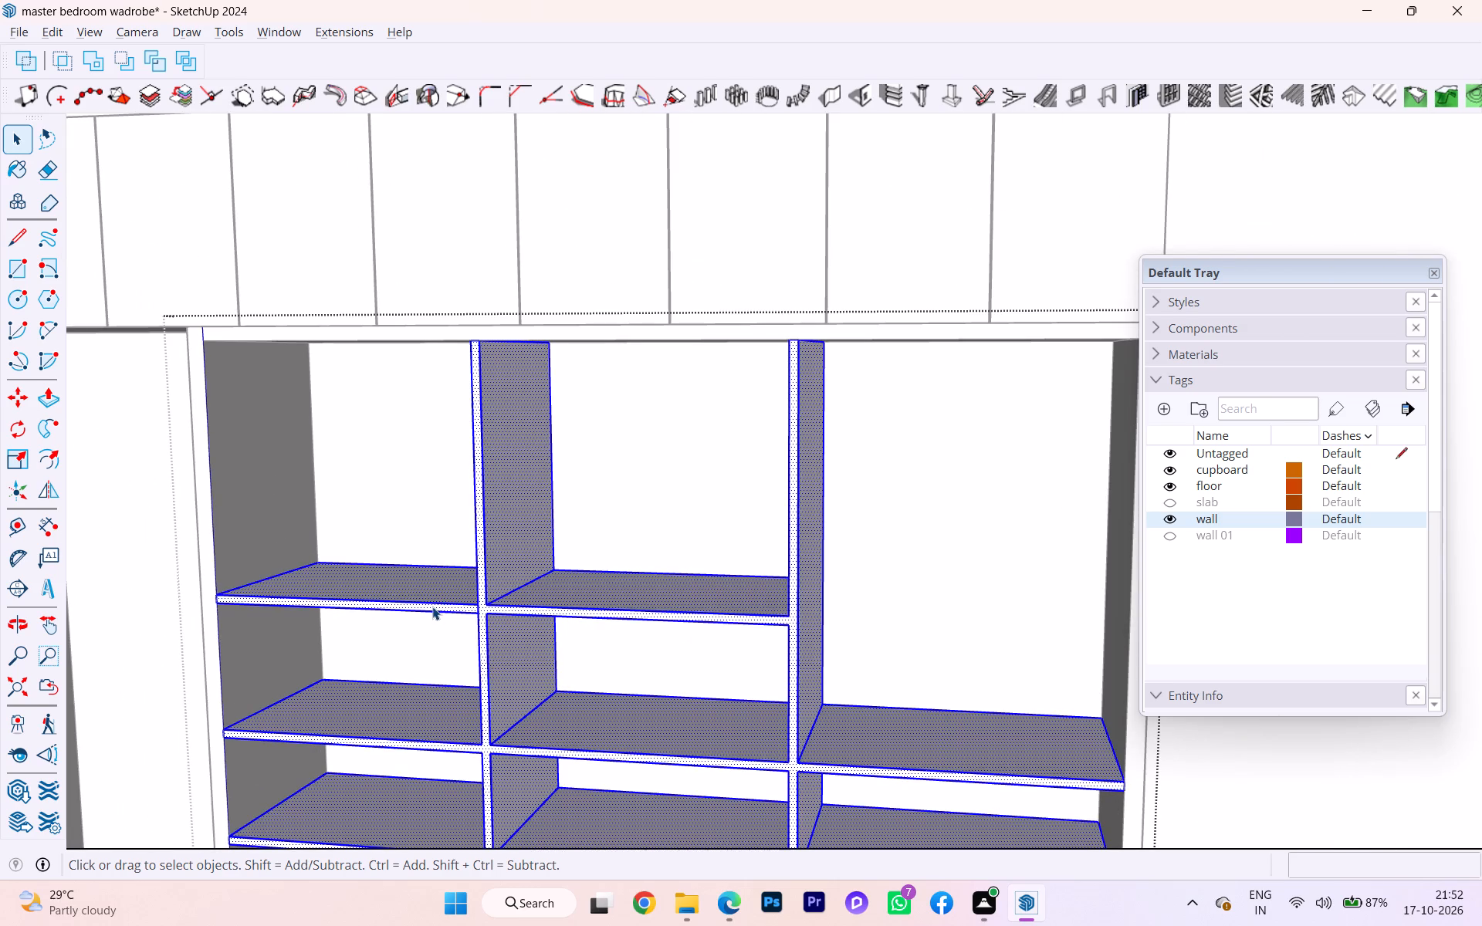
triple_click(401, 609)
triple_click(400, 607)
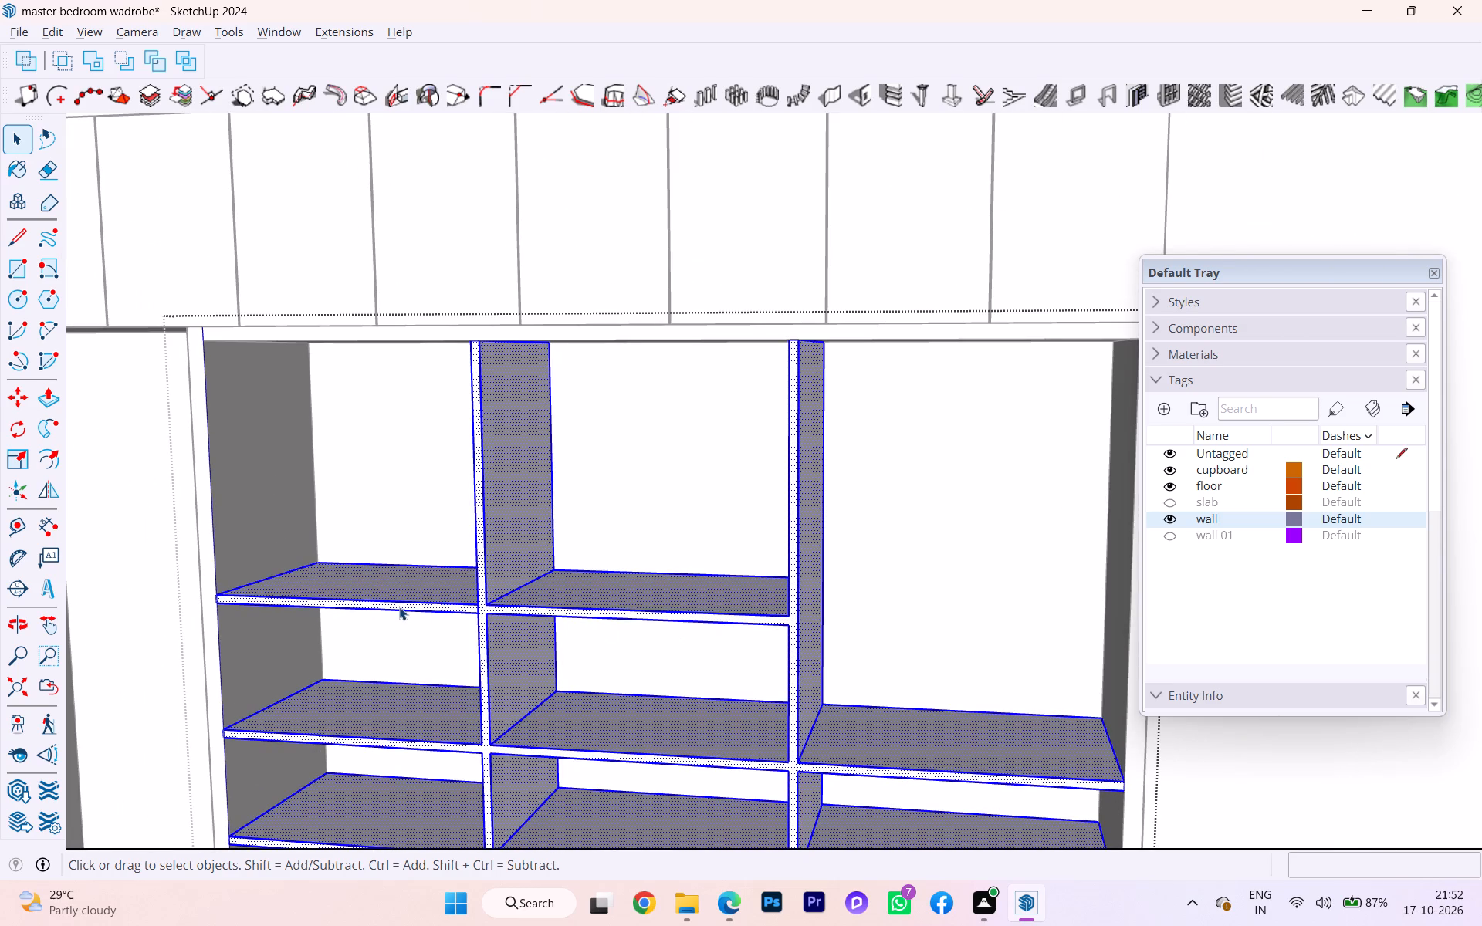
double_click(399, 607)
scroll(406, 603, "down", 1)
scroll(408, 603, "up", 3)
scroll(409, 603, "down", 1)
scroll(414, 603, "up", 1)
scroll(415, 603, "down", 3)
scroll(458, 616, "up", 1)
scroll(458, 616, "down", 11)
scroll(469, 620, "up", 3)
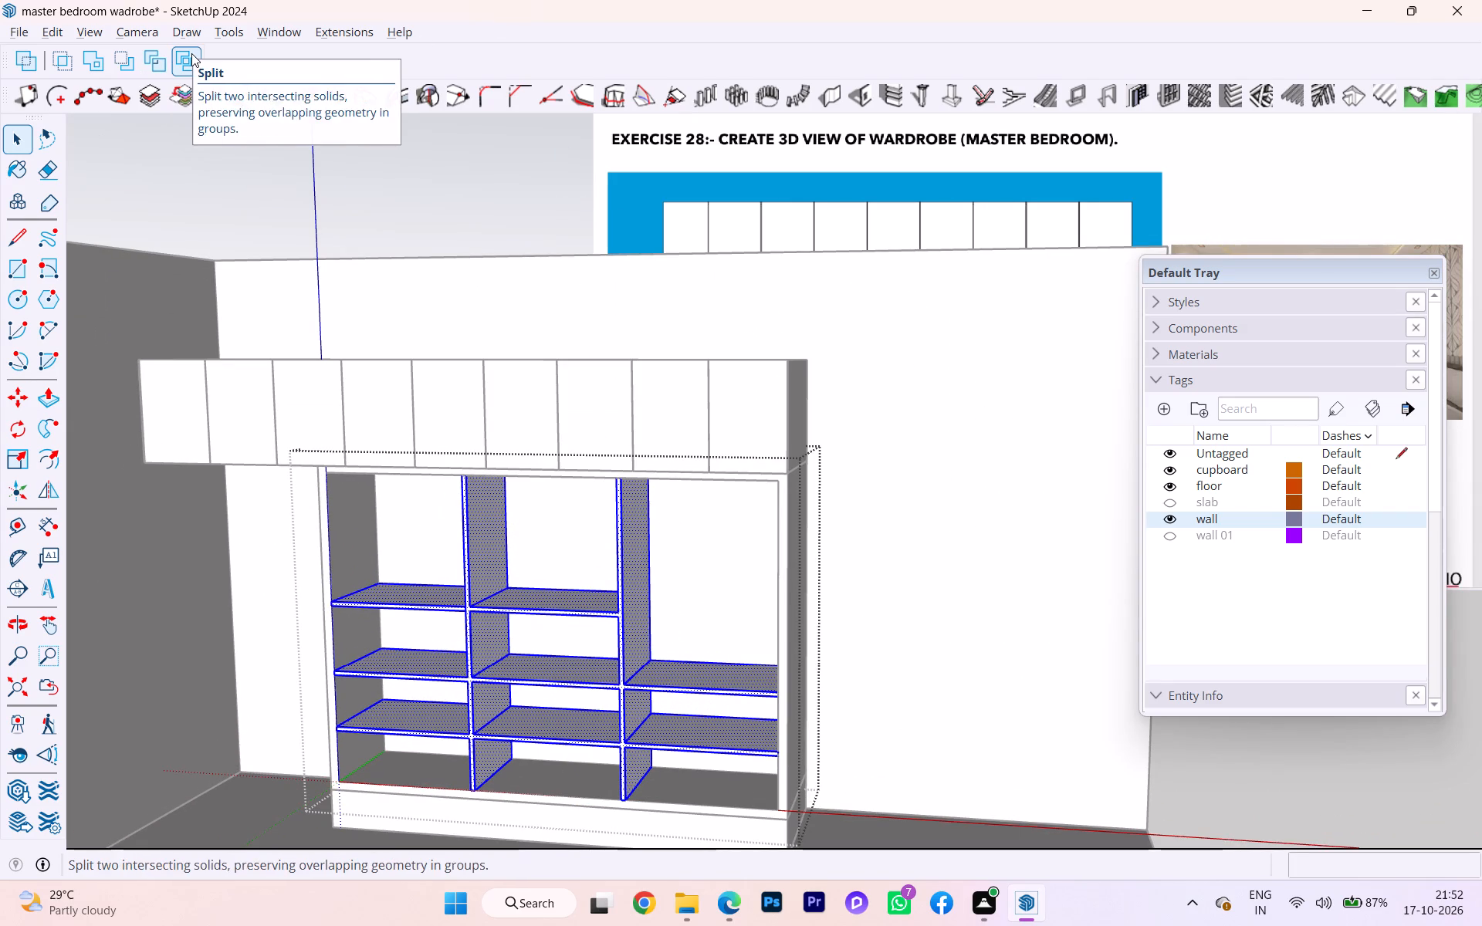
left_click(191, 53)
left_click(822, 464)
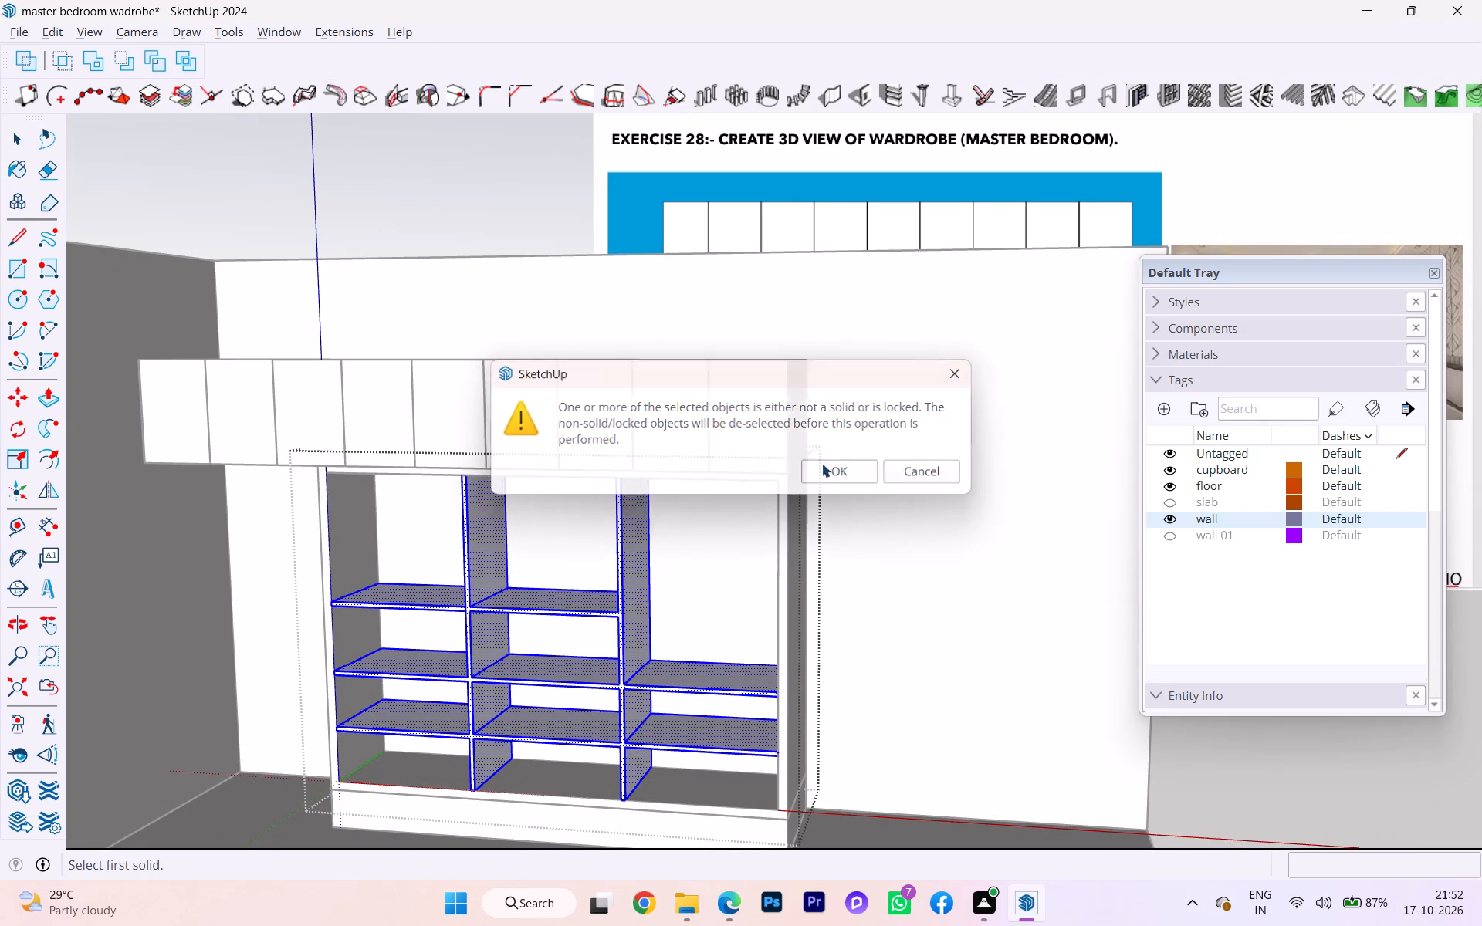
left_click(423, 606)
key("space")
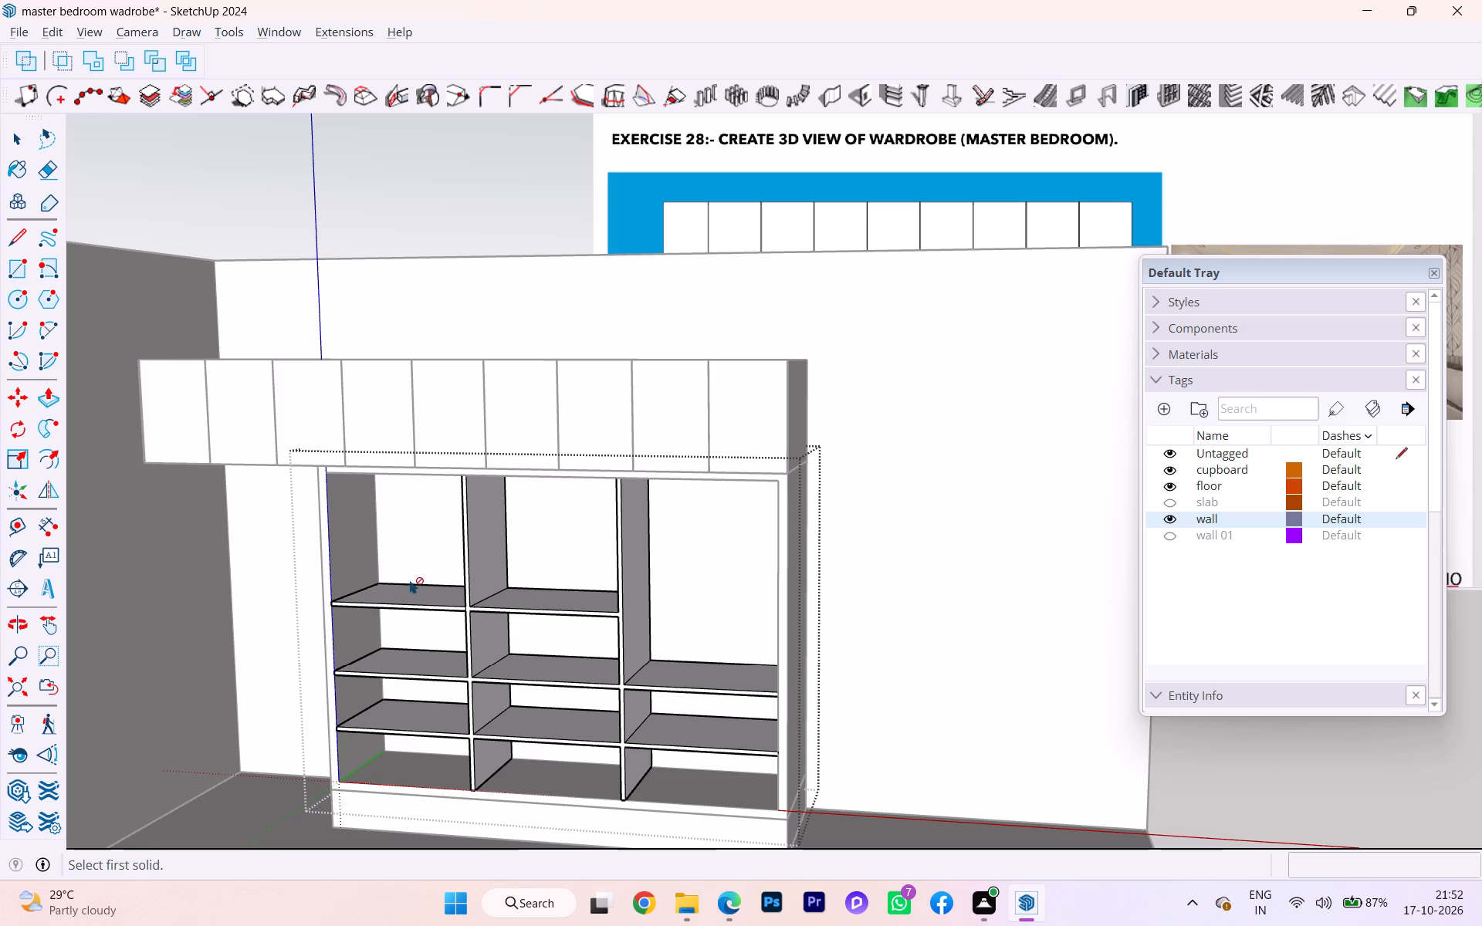
Copy the top face of the upper shelf in the first bay, together with its bounding edges.
left_click(418, 607)
double_click(418, 607)
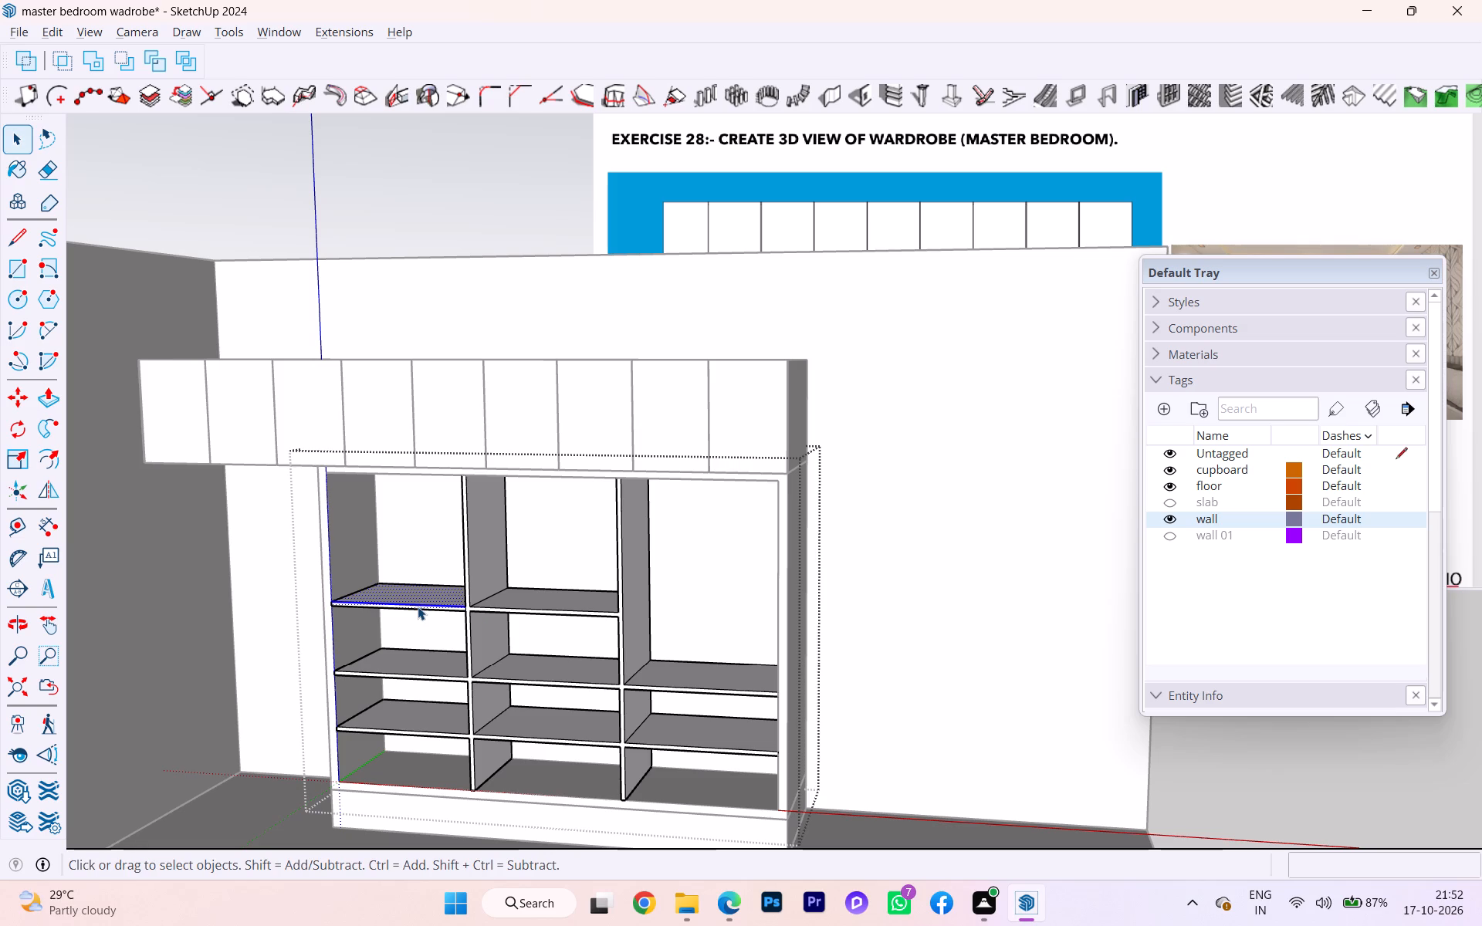
triple_click(418, 607)
left_click(451, 594)
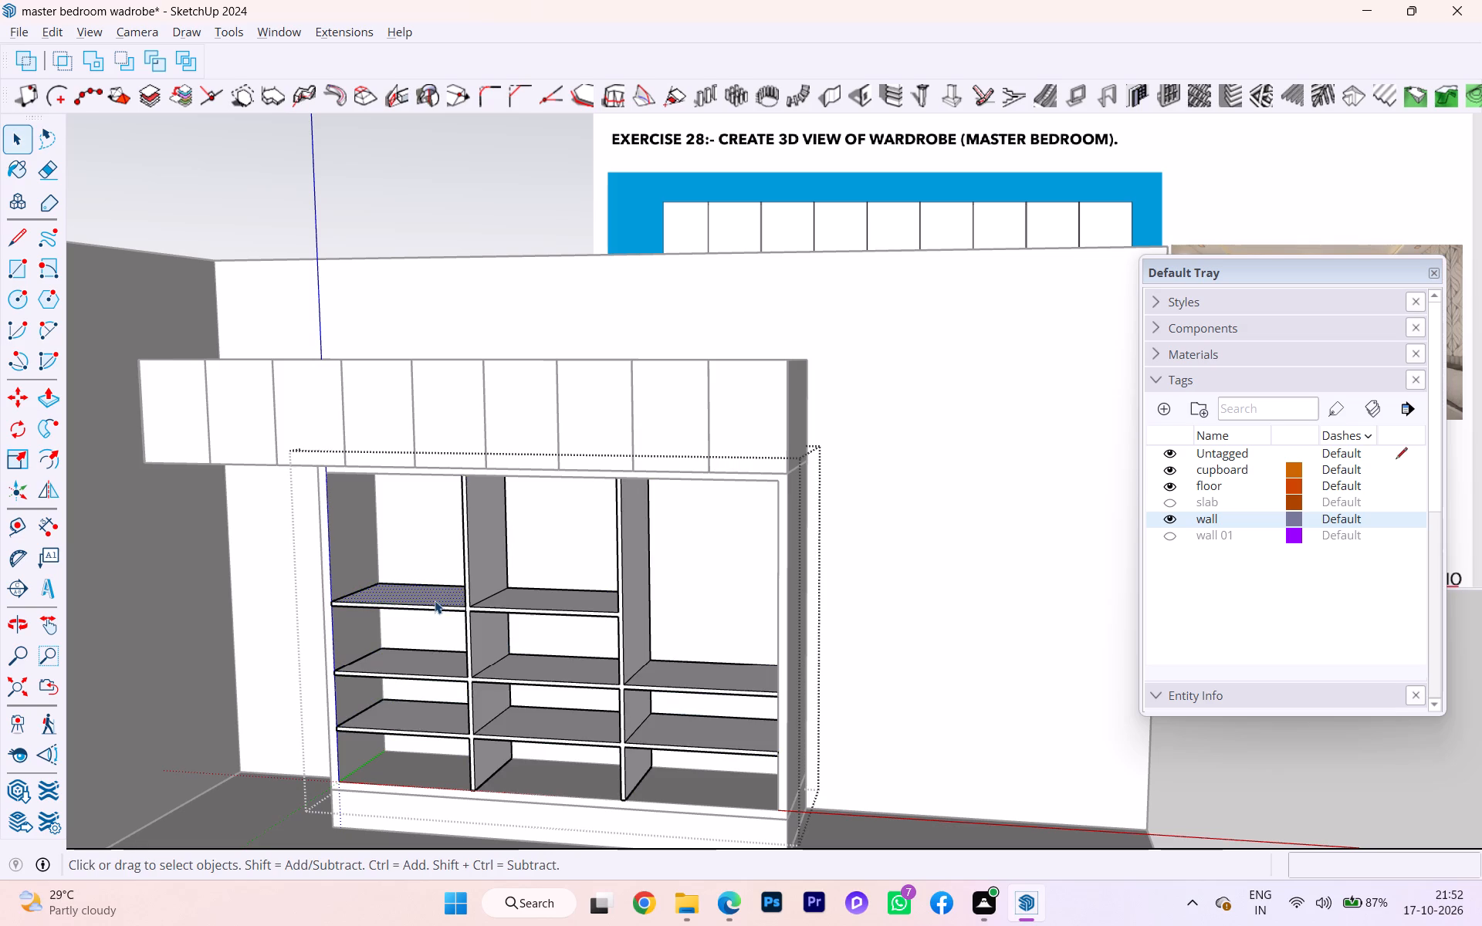
left_click(435, 600)
scroll(418, 587, "up", 1)
scroll(418, 586, "down", 2)
scroll(418, 586, "up", 8)
scroll(418, 590, "down", 3)
scroll(418, 590, "up", 15)
double_click(436, 616)
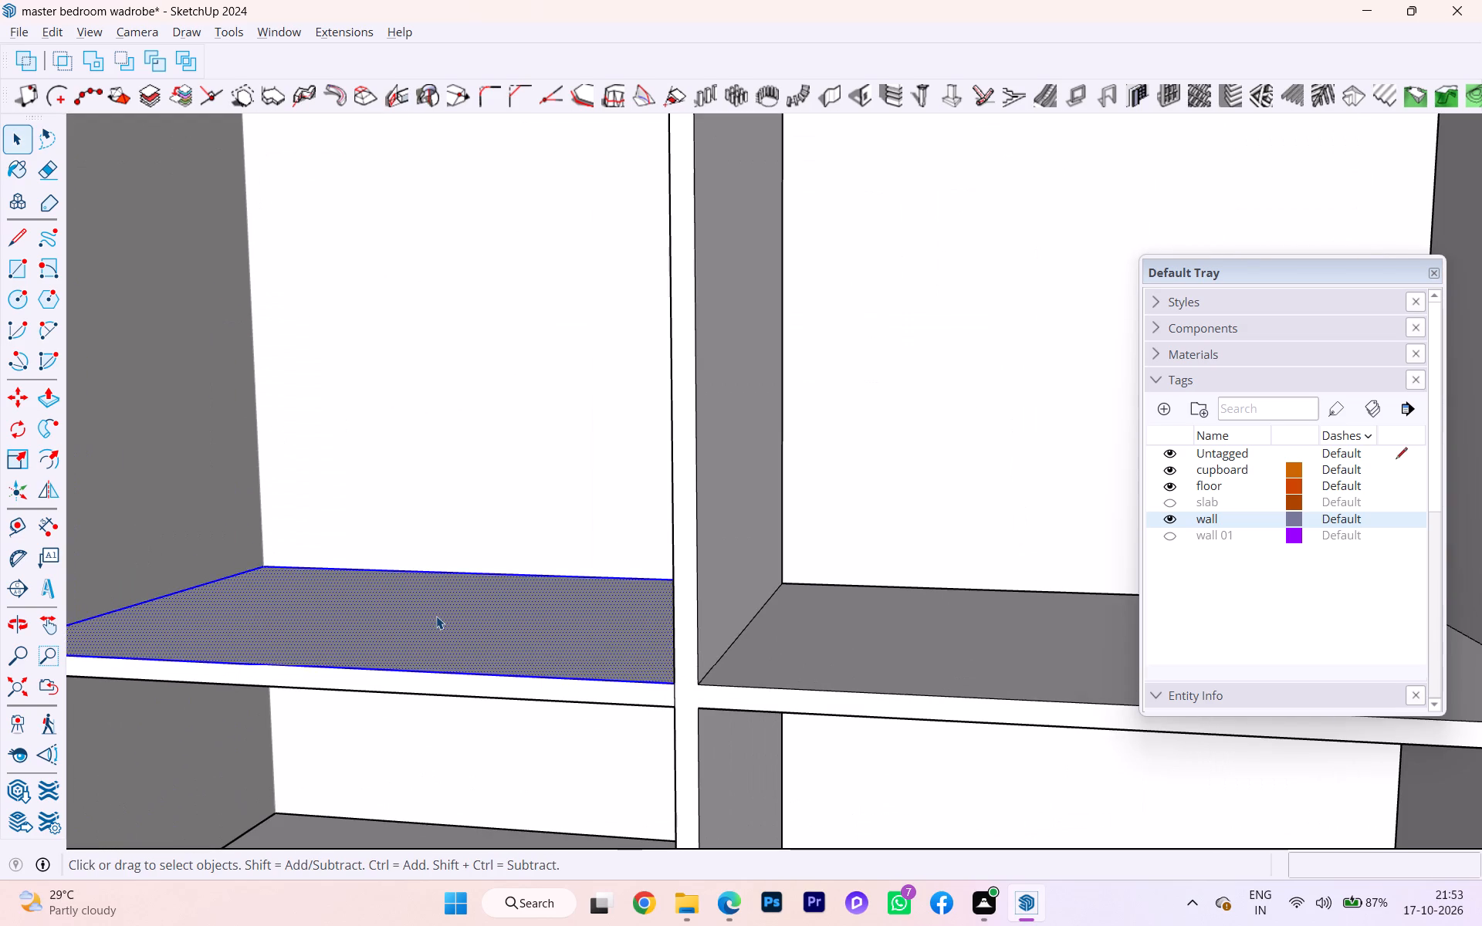
scroll(436, 615, "down", 4)
key("ctrl+c")
scroll(436, 615, "up", 4)
scroll(436, 613, "down", 1)
scroll(436, 613, "up", 3)
scroll(435, 613, "down", 1)
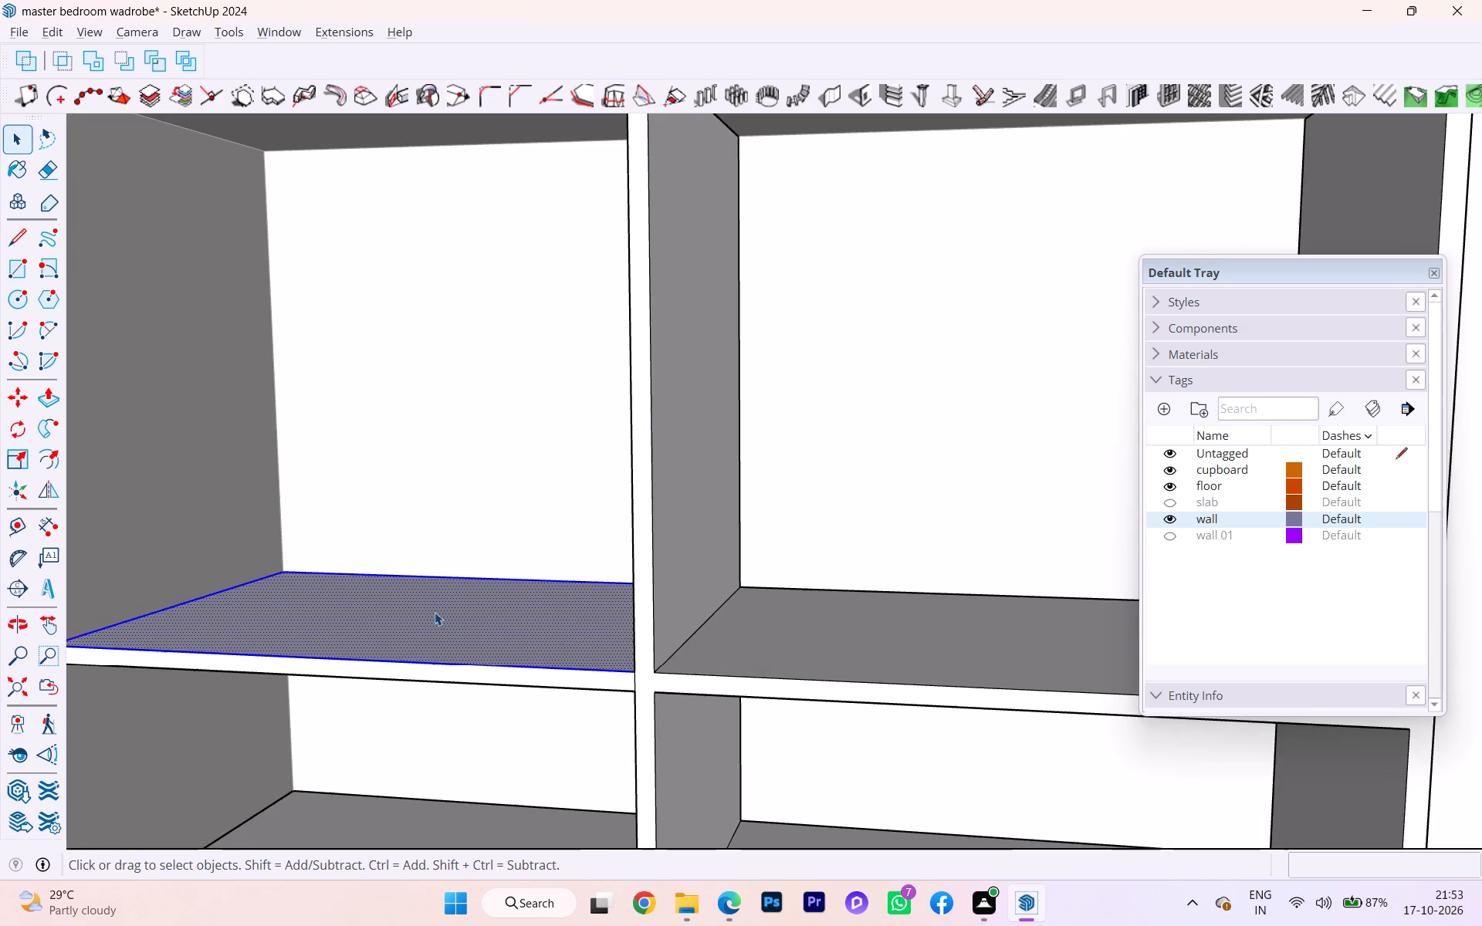
scroll(432, 610, "down", 1)
scroll(431, 610, "up", 1)
scroll(431, 610, "down", 4)
scroll(431, 610, "up", 3)
scroll(338, 580, "down", 5)
scroll(601, 635, "down", 5)
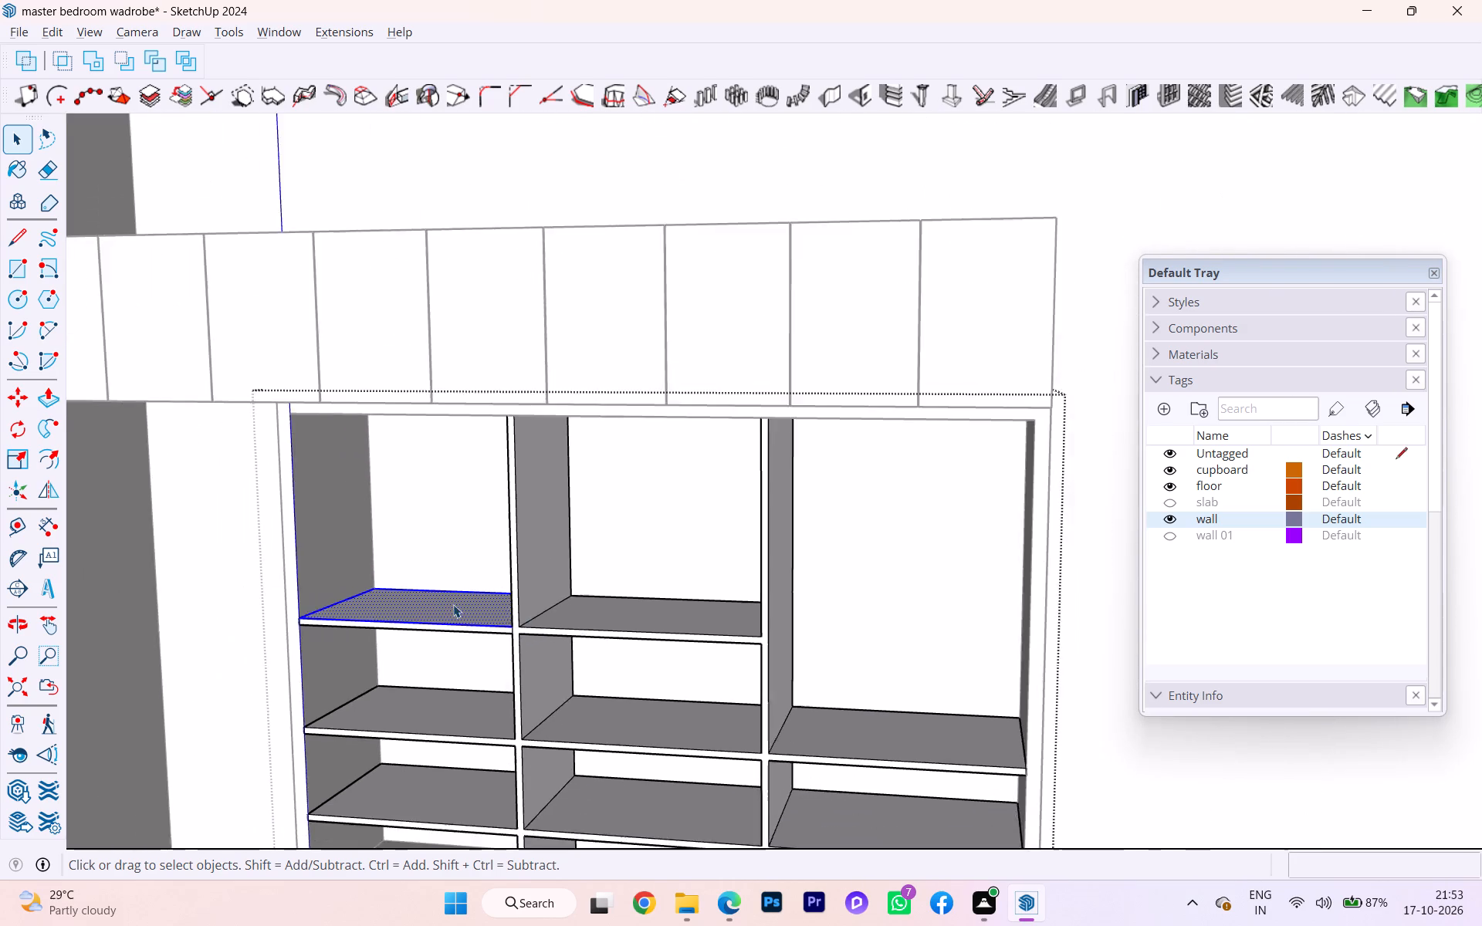
scroll(453, 604, "down", 3)
Leave the wardrobe group and paste the copied shelf face in place.
left_click(1230, 765)
scroll(431, 630, "down", 1)
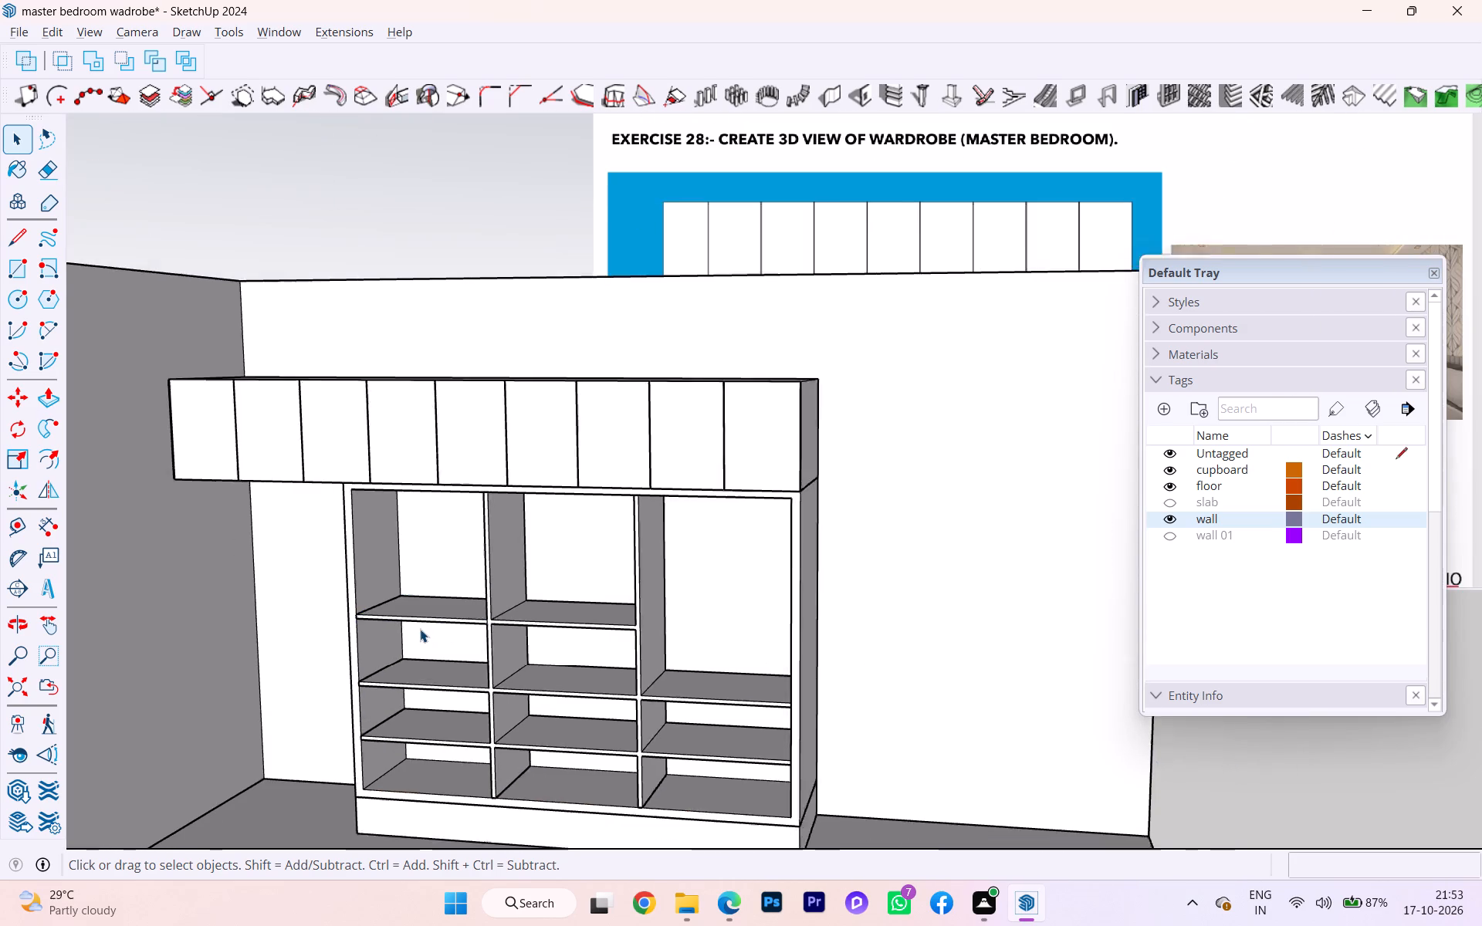
scroll(420, 629, "up", 1)
scroll(419, 629, "down", 3)
scroll(419, 629, "up", 2)
scroll(419, 629, "down", 6)
scroll(431, 657, "up", 1)
scroll(431, 657, "down", 2)
scroll(889, 350, "up", 3)
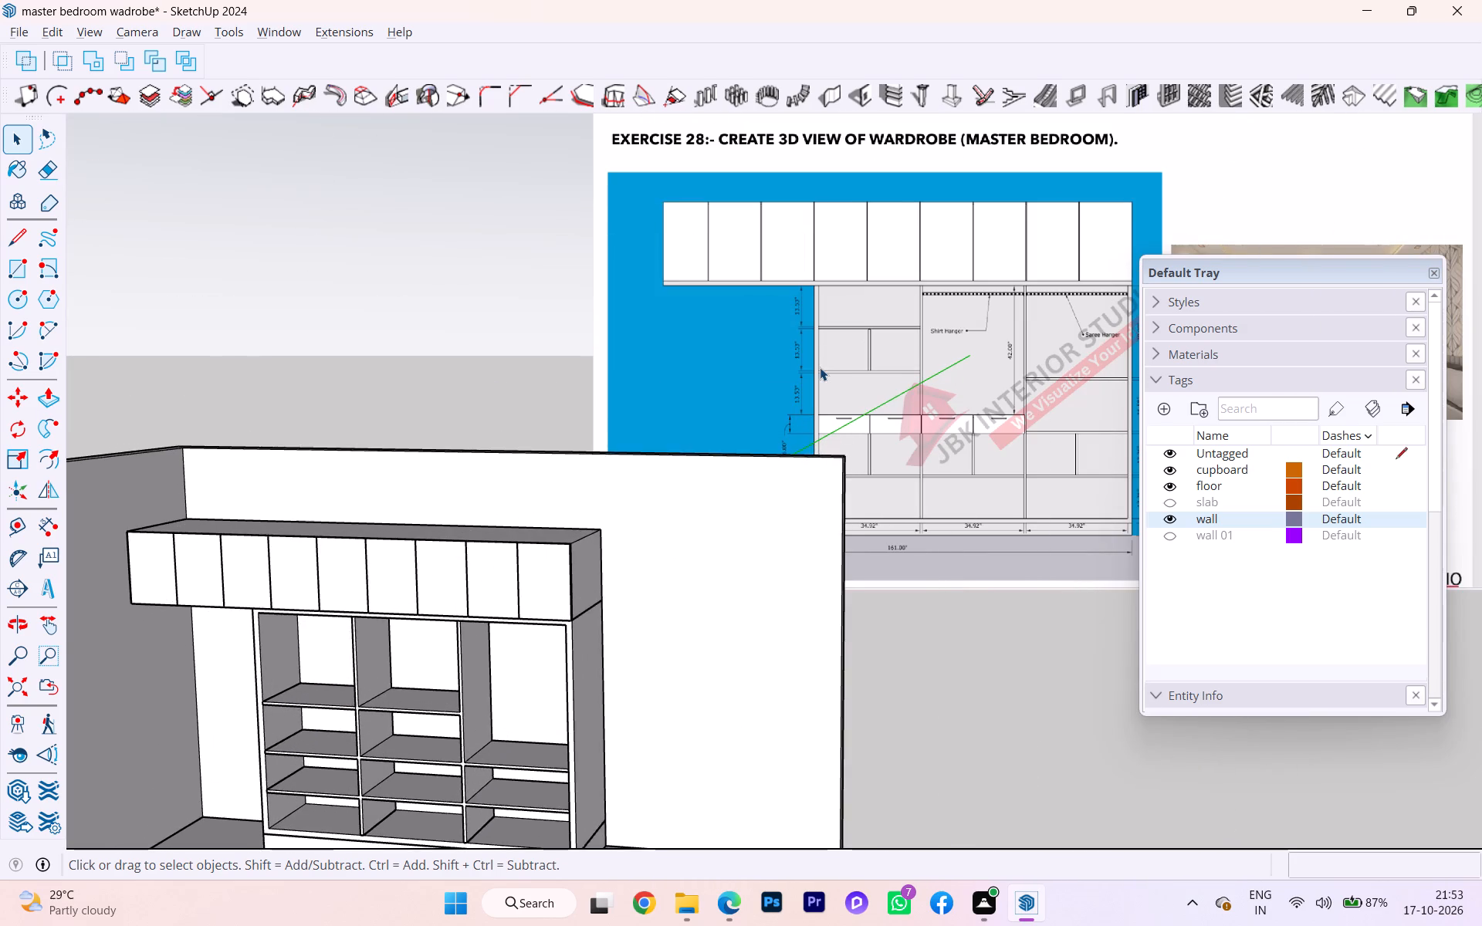
scroll(820, 367, "up", 3)
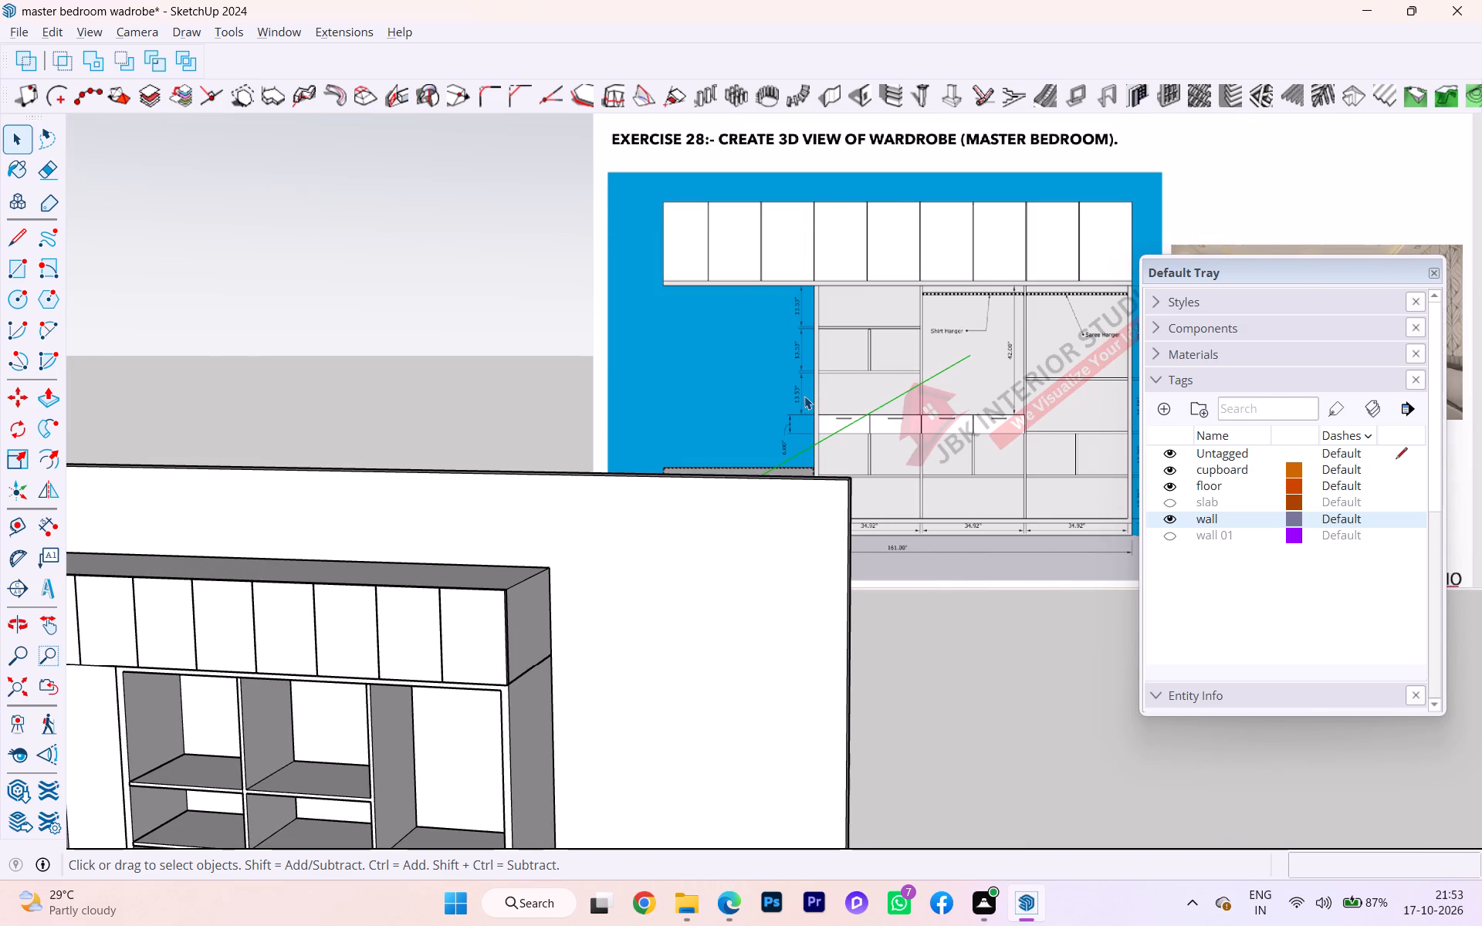
scroll(990, 456, "down", 3)
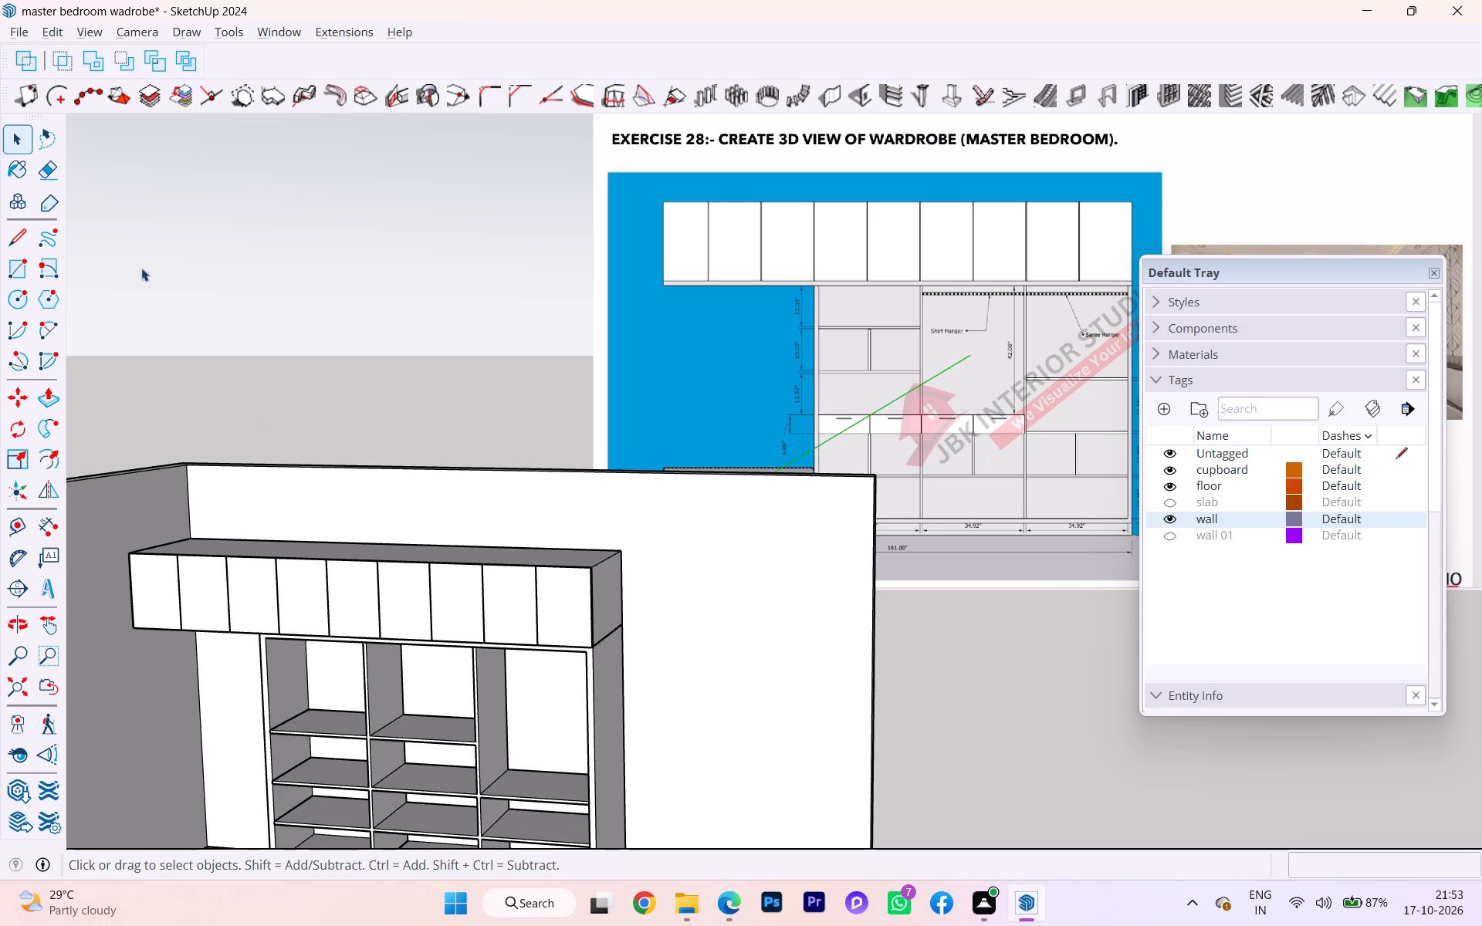
left_click(52, 30)
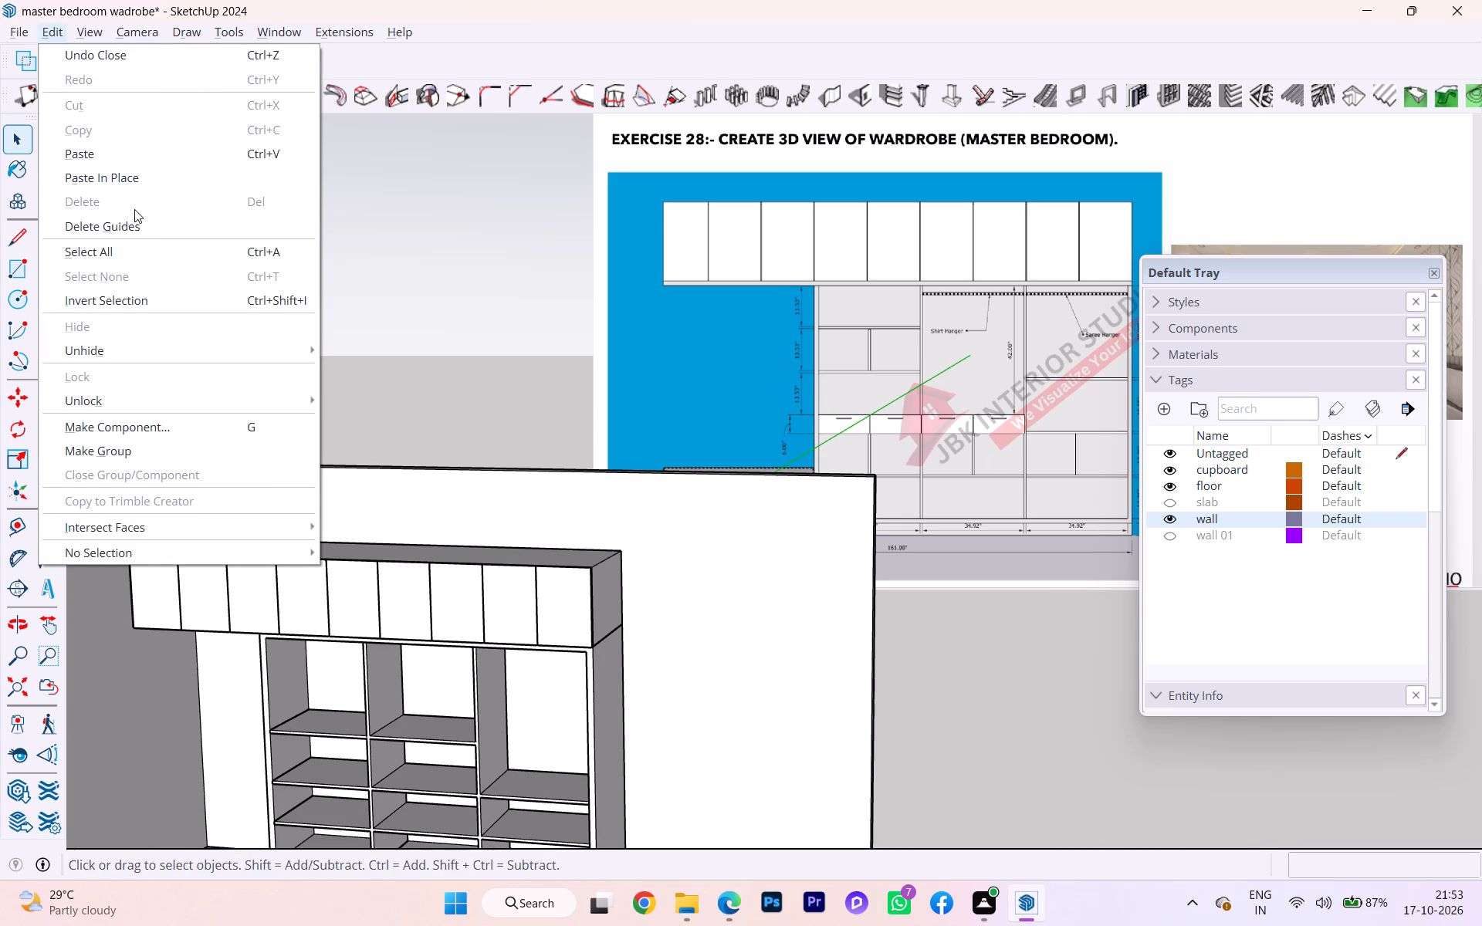
left_click(133, 182)
scroll(271, 645, "up", 4)
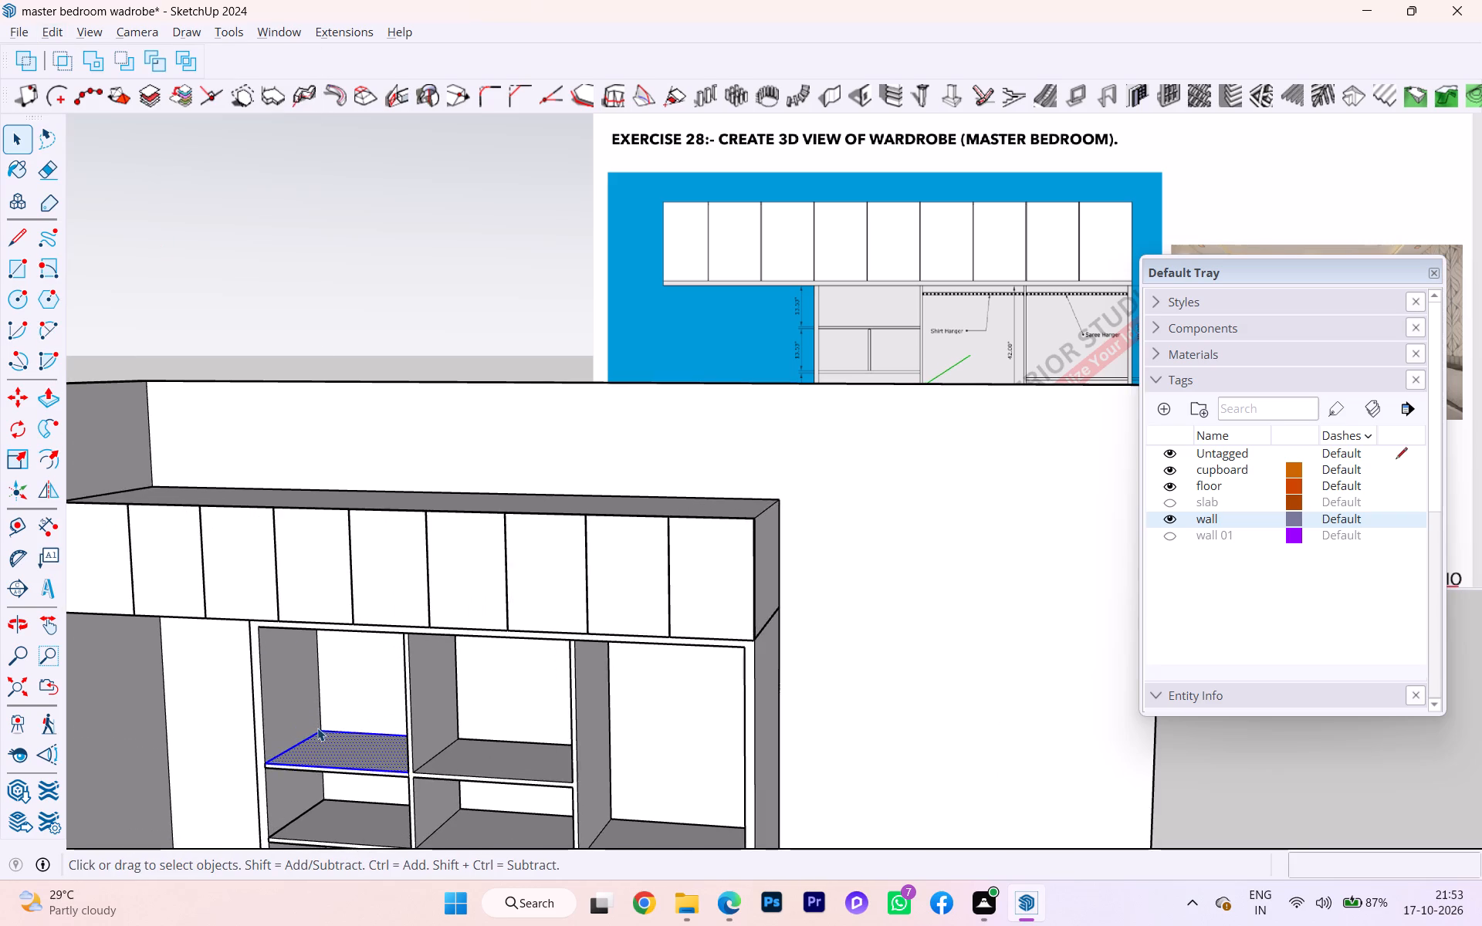
scroll(324, 728, "up", 3)
Push/Pull the pasted shelf face up to a thickness of 1".
key("p")
left_click(374, 755)
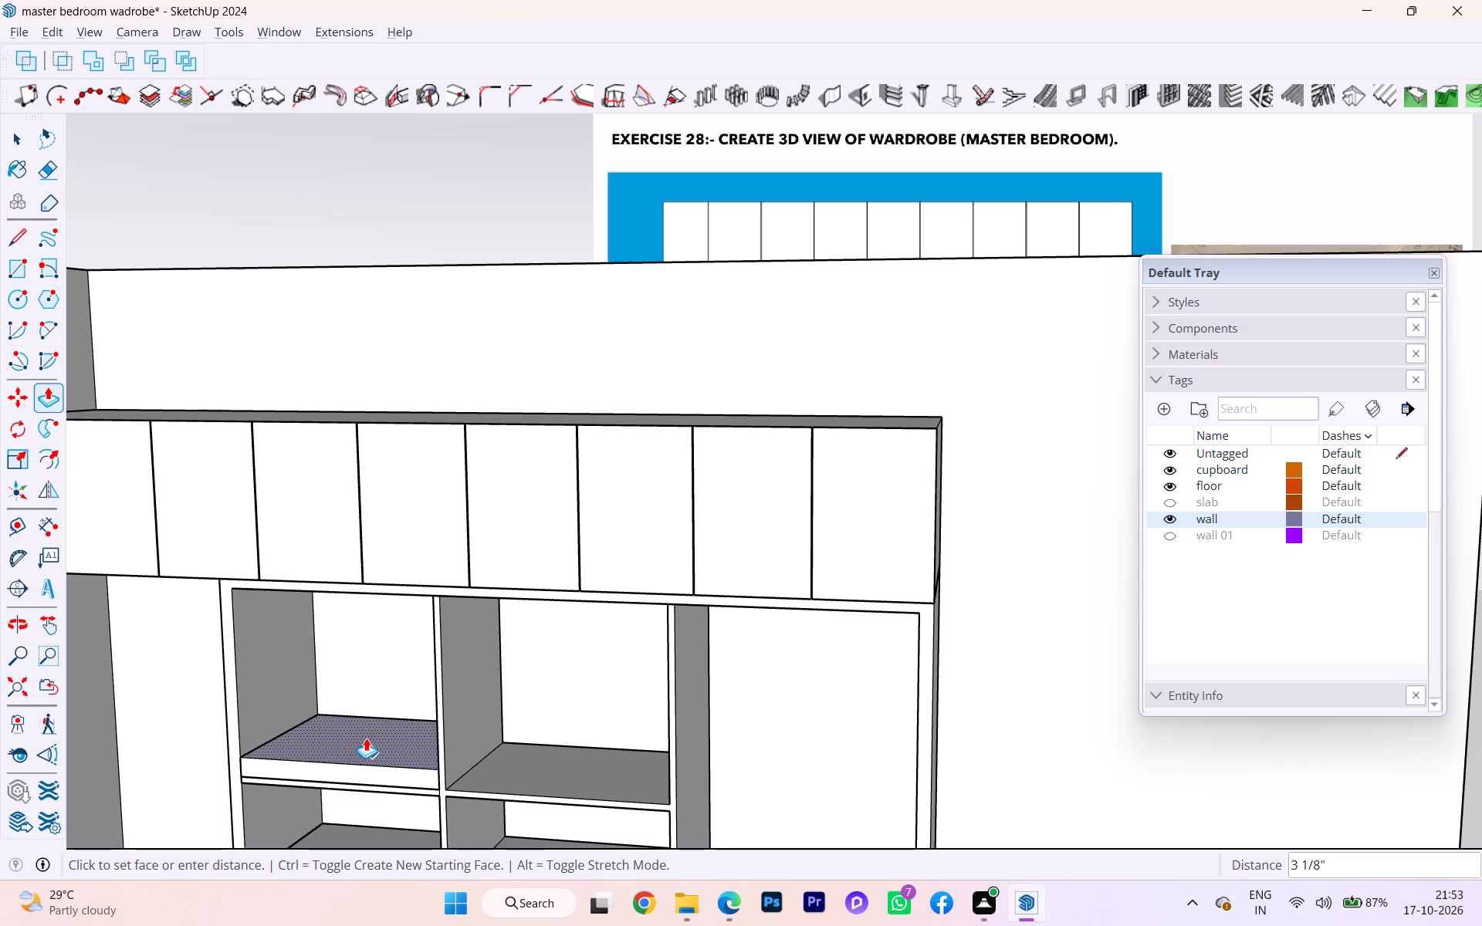
key("1")
key("Return")
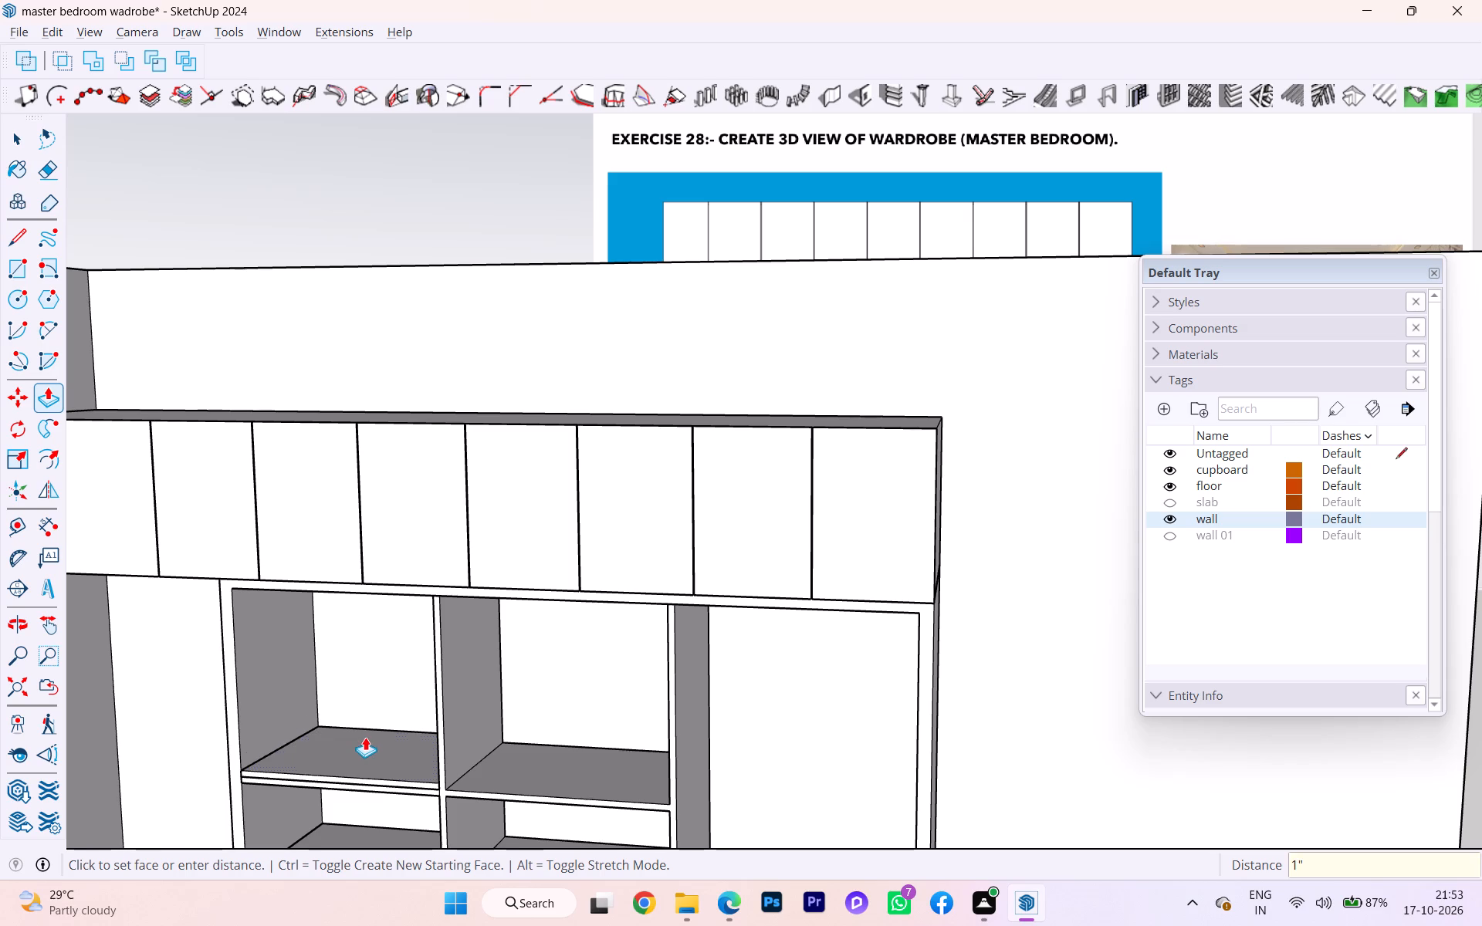
Make the new shelf board in the first bay into its own group.
key("space")
triple_click(407, 776)
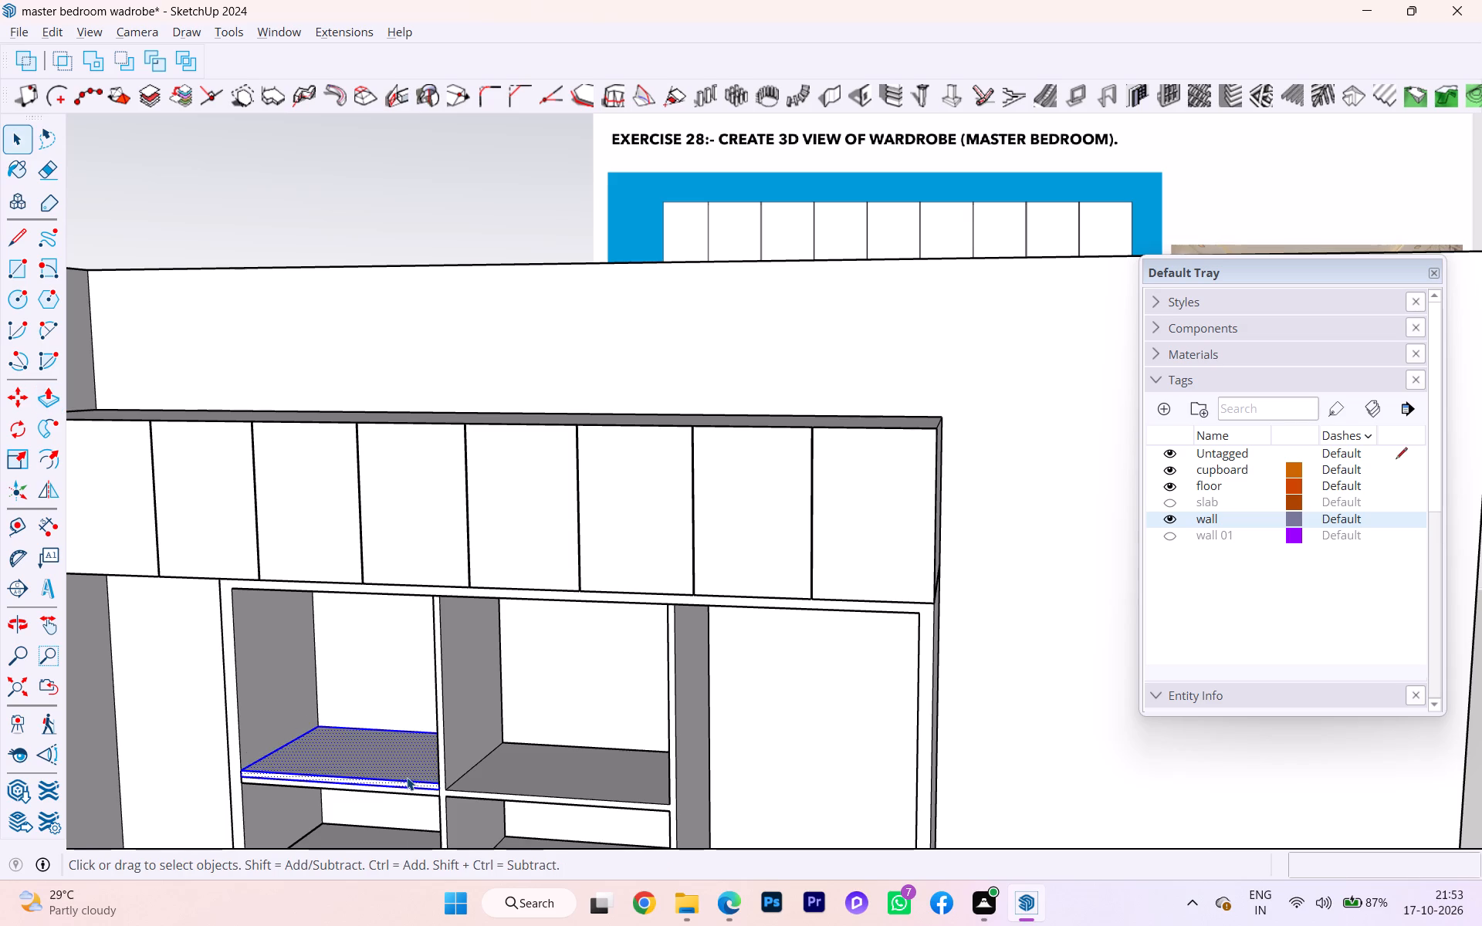
right_click(407, 777)
left_click(478, 196)
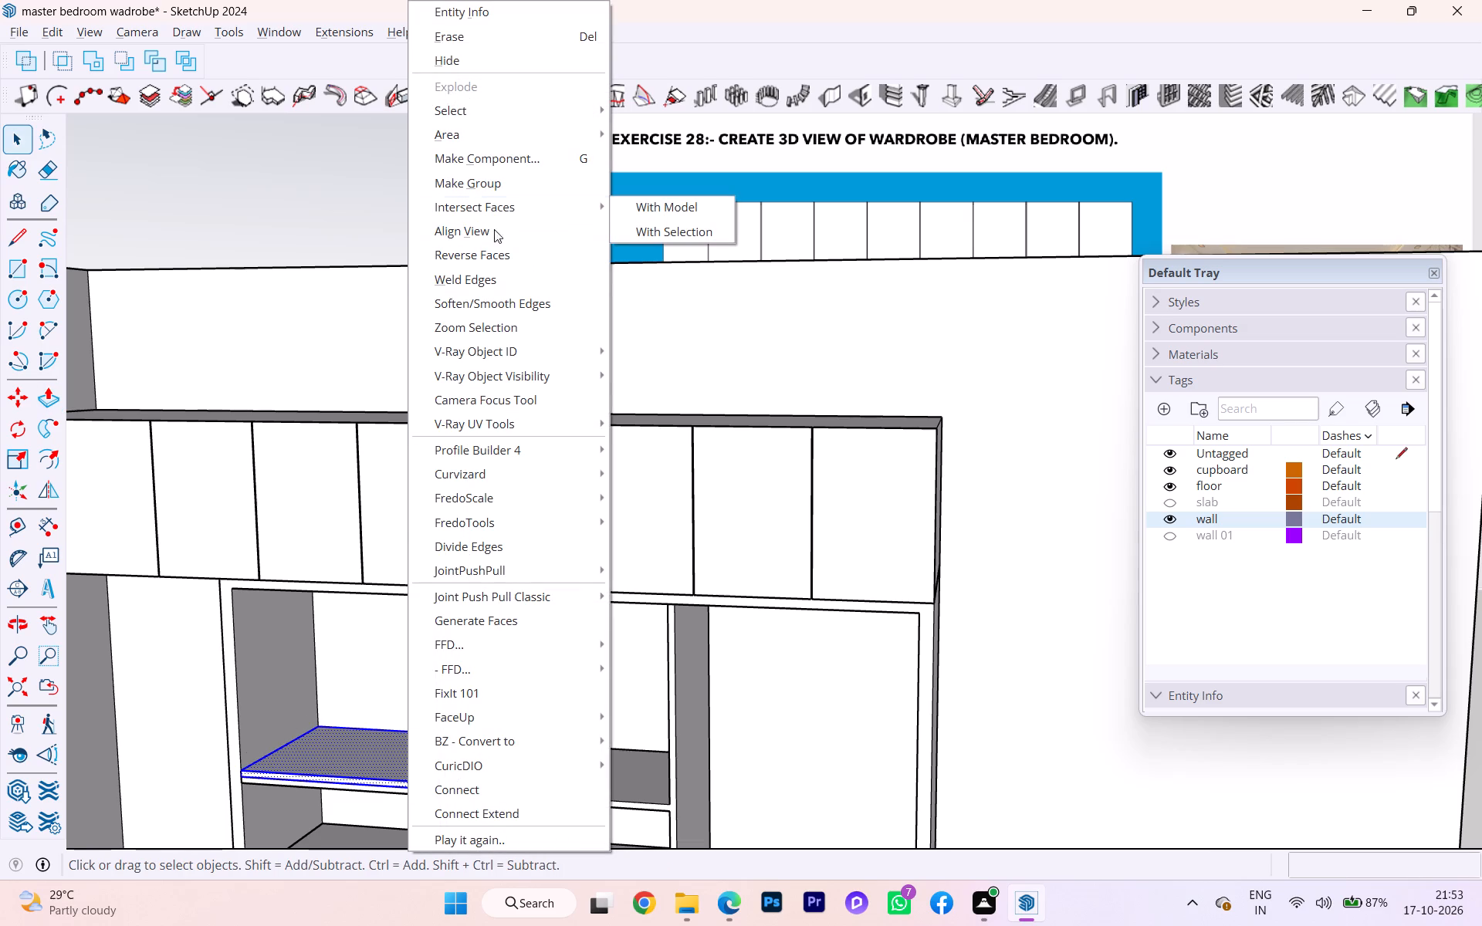
left_click(477, 183)
Compare the first bay's shelf layout in the model with the reference elevation.
scroll(232, 667, "up", 4)
scroll(232, 667, "down", 2)
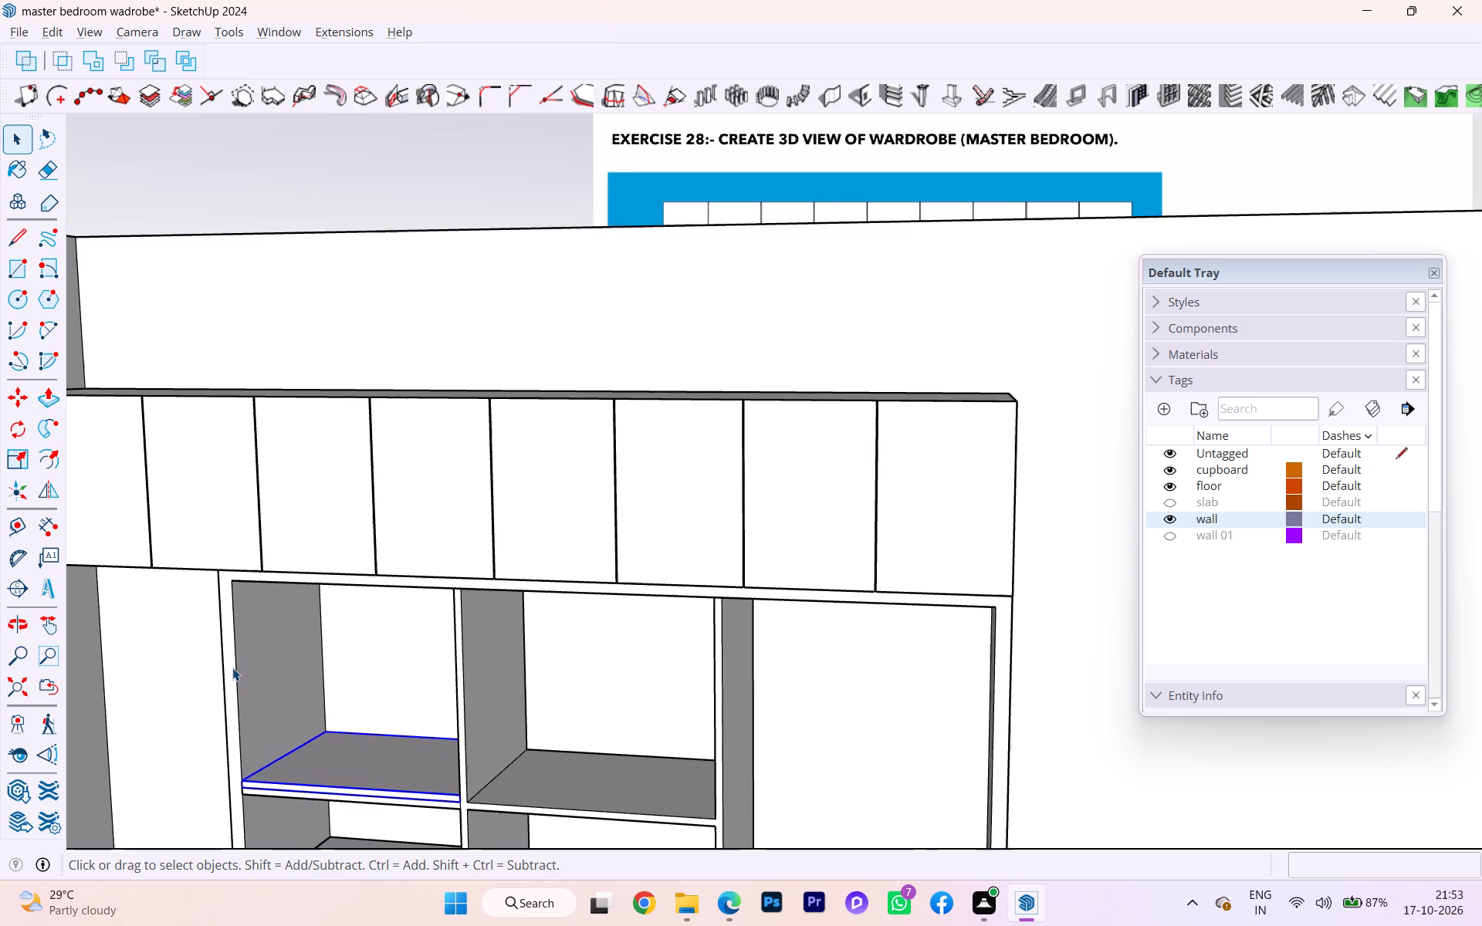
scroll(232, 667, "down", 3)
scroll(225, 669, "up", 3)
scroll(224, 669, "down", 1)
scroll(224, 671, "up", 1)
scroll(224, 671, "down", 1)
scroll(224, 673, "up", 1)
scroll(224, 673, "down", 6)
scroll(225, 674, "up", 1)
scroll(225, 674, "down", 2)
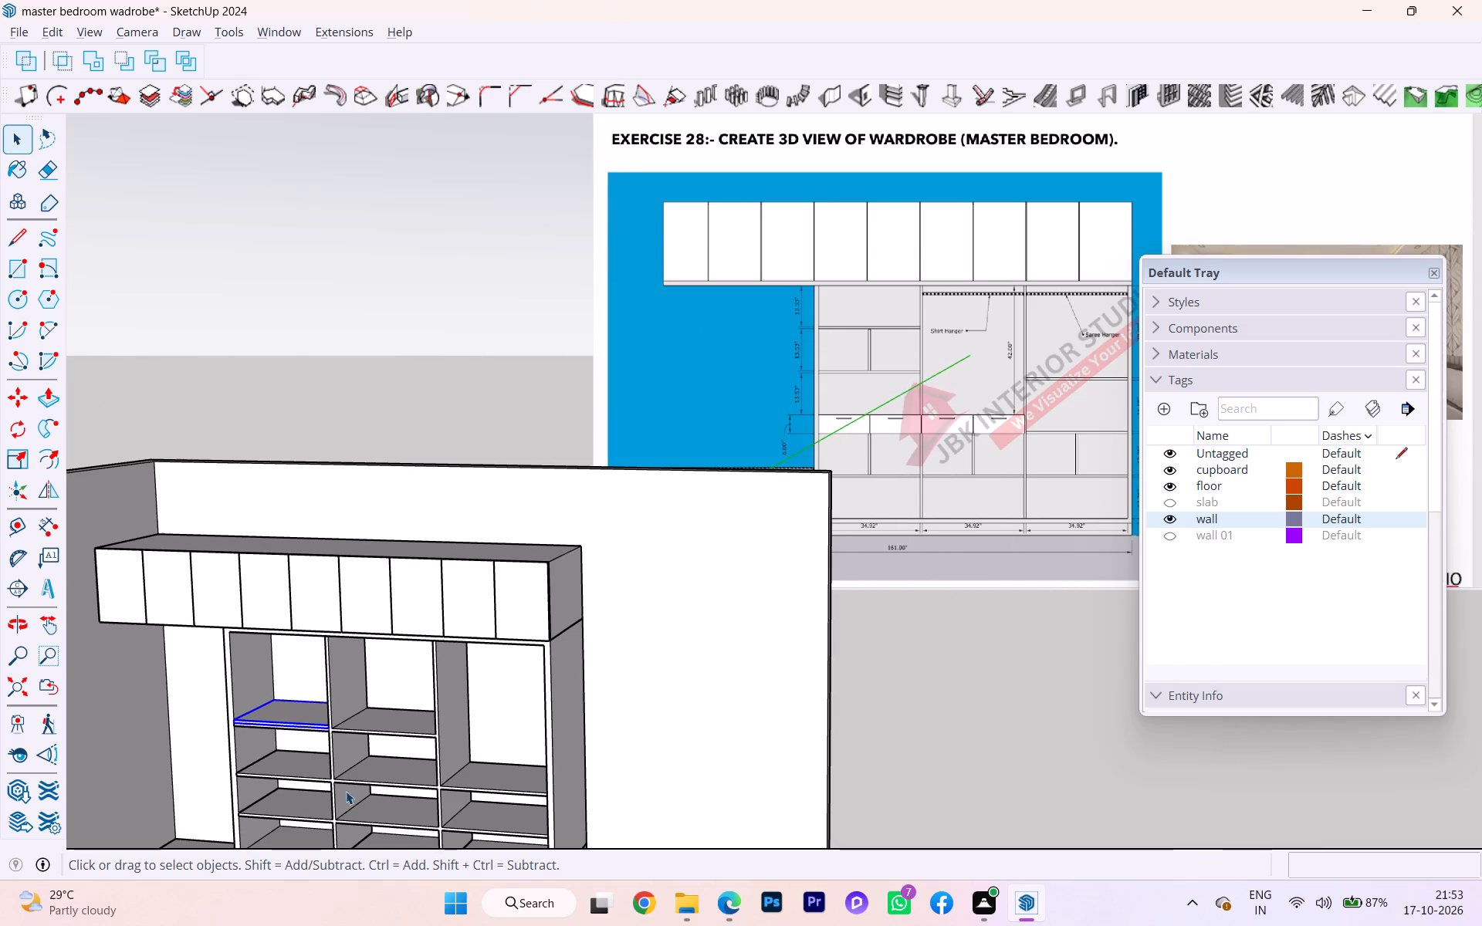
scroll(369, 805, "up", 2)
scroll(322, 710, "up", 4)
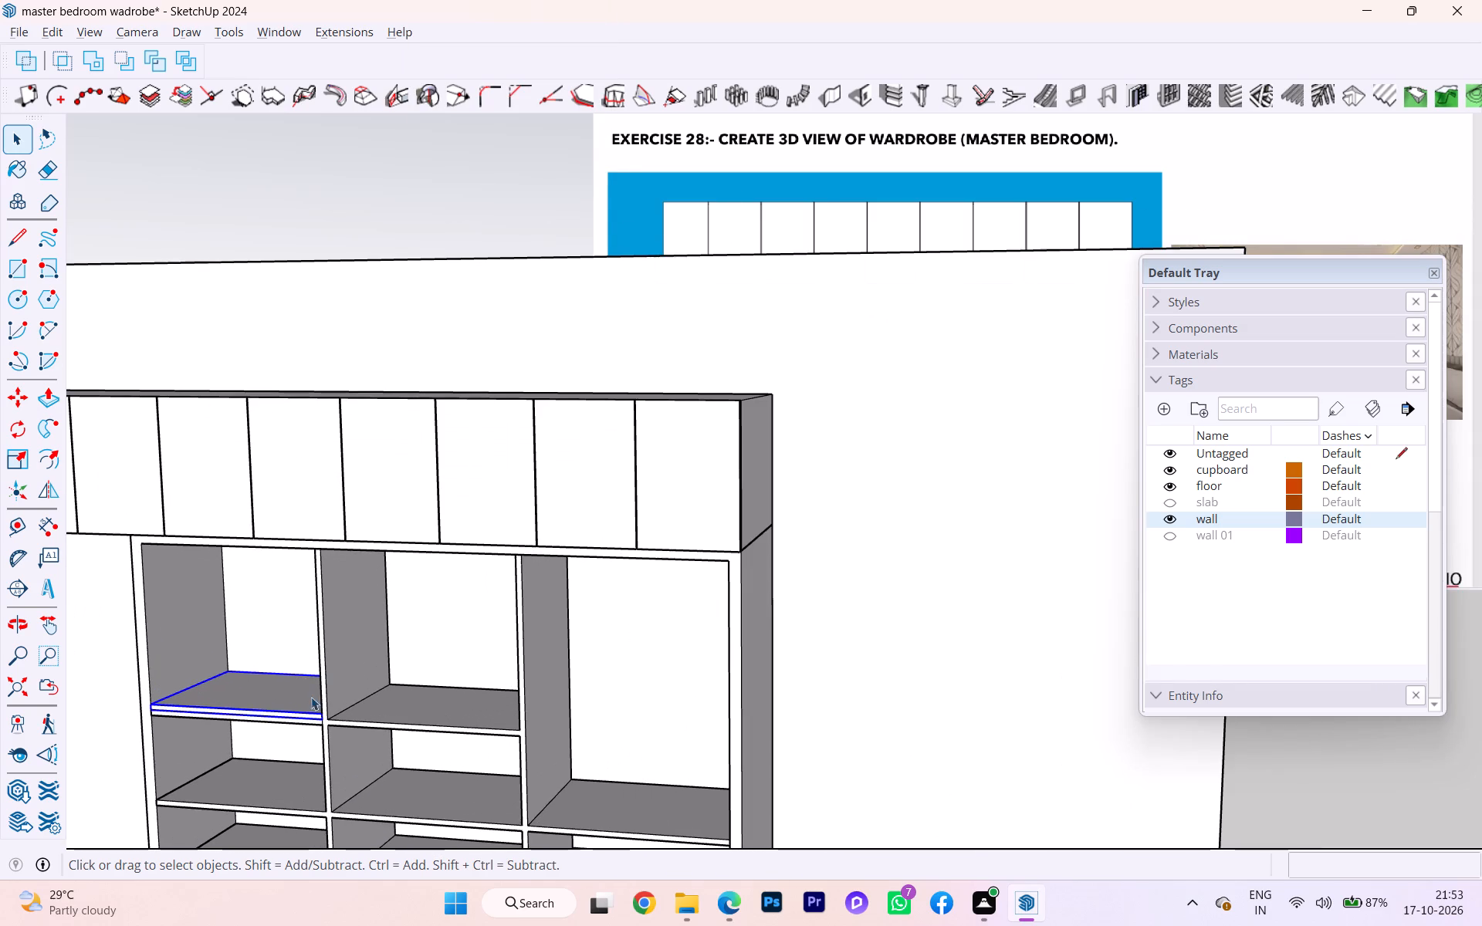
scroll(313, 701, "down", 1)
scroll(313, 701, "up", 2)
scroll(313, 701, "down", 4)
scroll(253, 726, "down", 3)
scroll(249, 728, "up", 2)
scroll(249, 728, "down", 4)
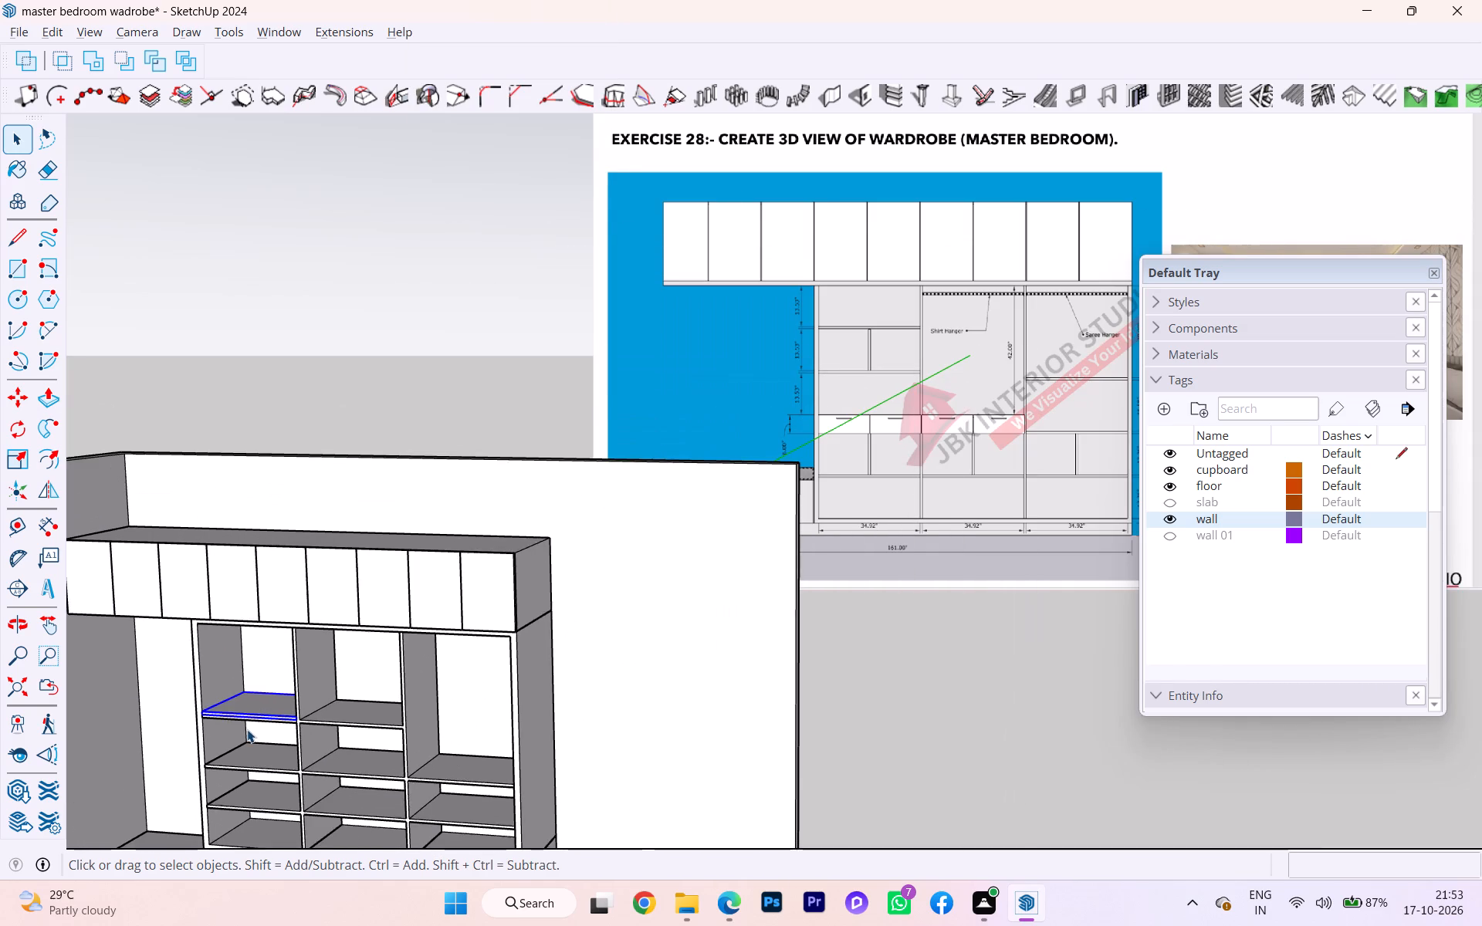
scroll(247, 729, "down", 1)
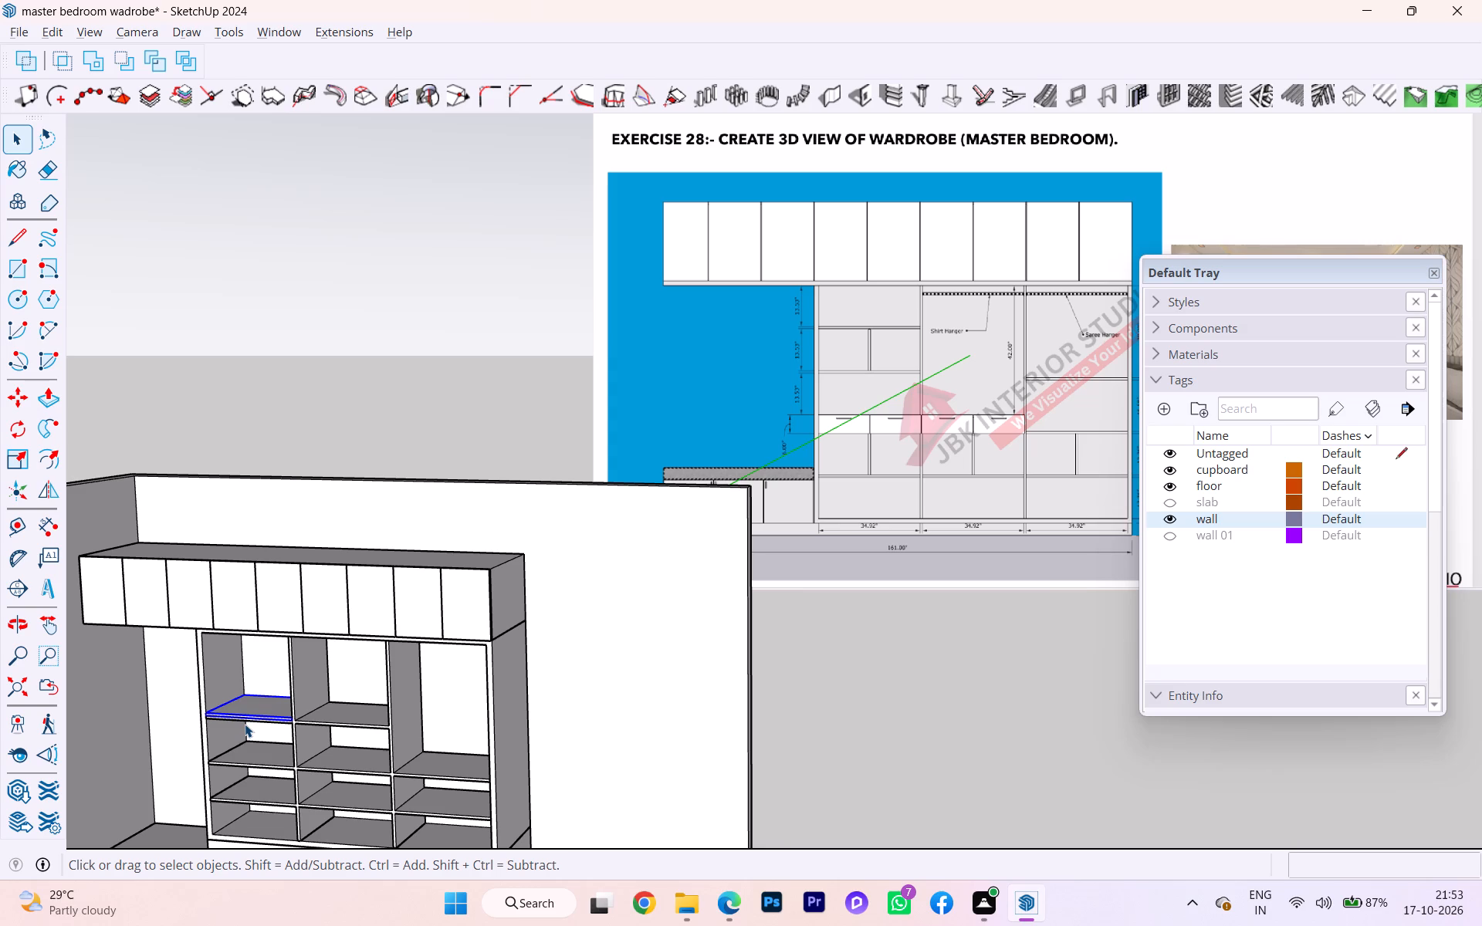
scroll(269, 735, "up", 5)
scroll(270, 734, "down", 1)
Move the new shelf group vertically upward from its lower front corner, along the partition in the first bay's top compartment.
scroll(270, 713, "up", 13)
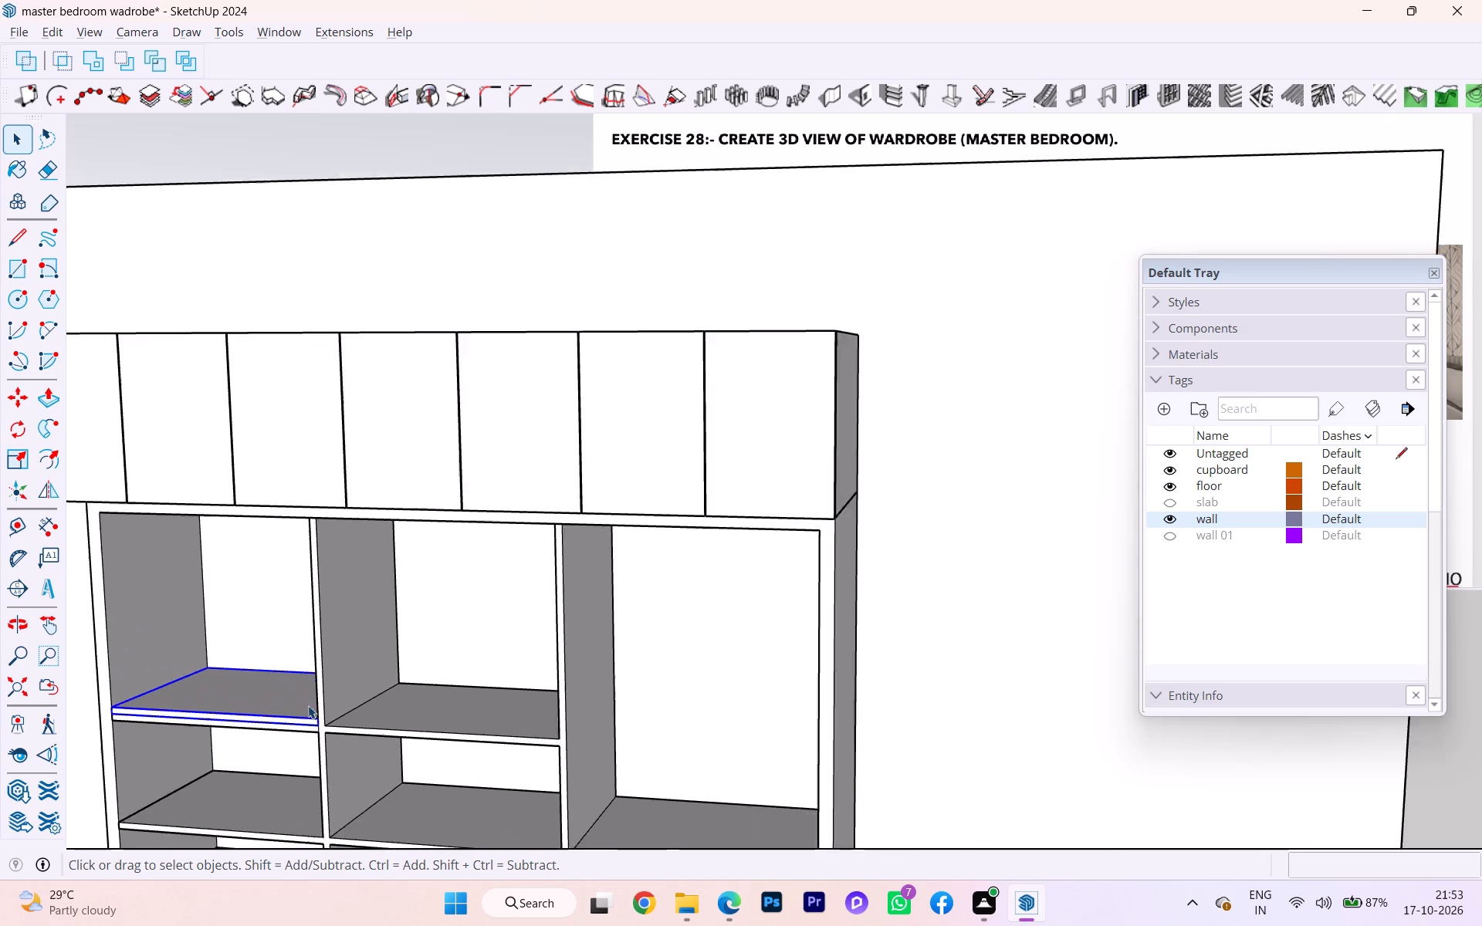
scroll(308, 705, "up", 2)
scroll(309, 707, "down", 1)
scroll(309, 707, "up", 3)
key("m")
key("Return")
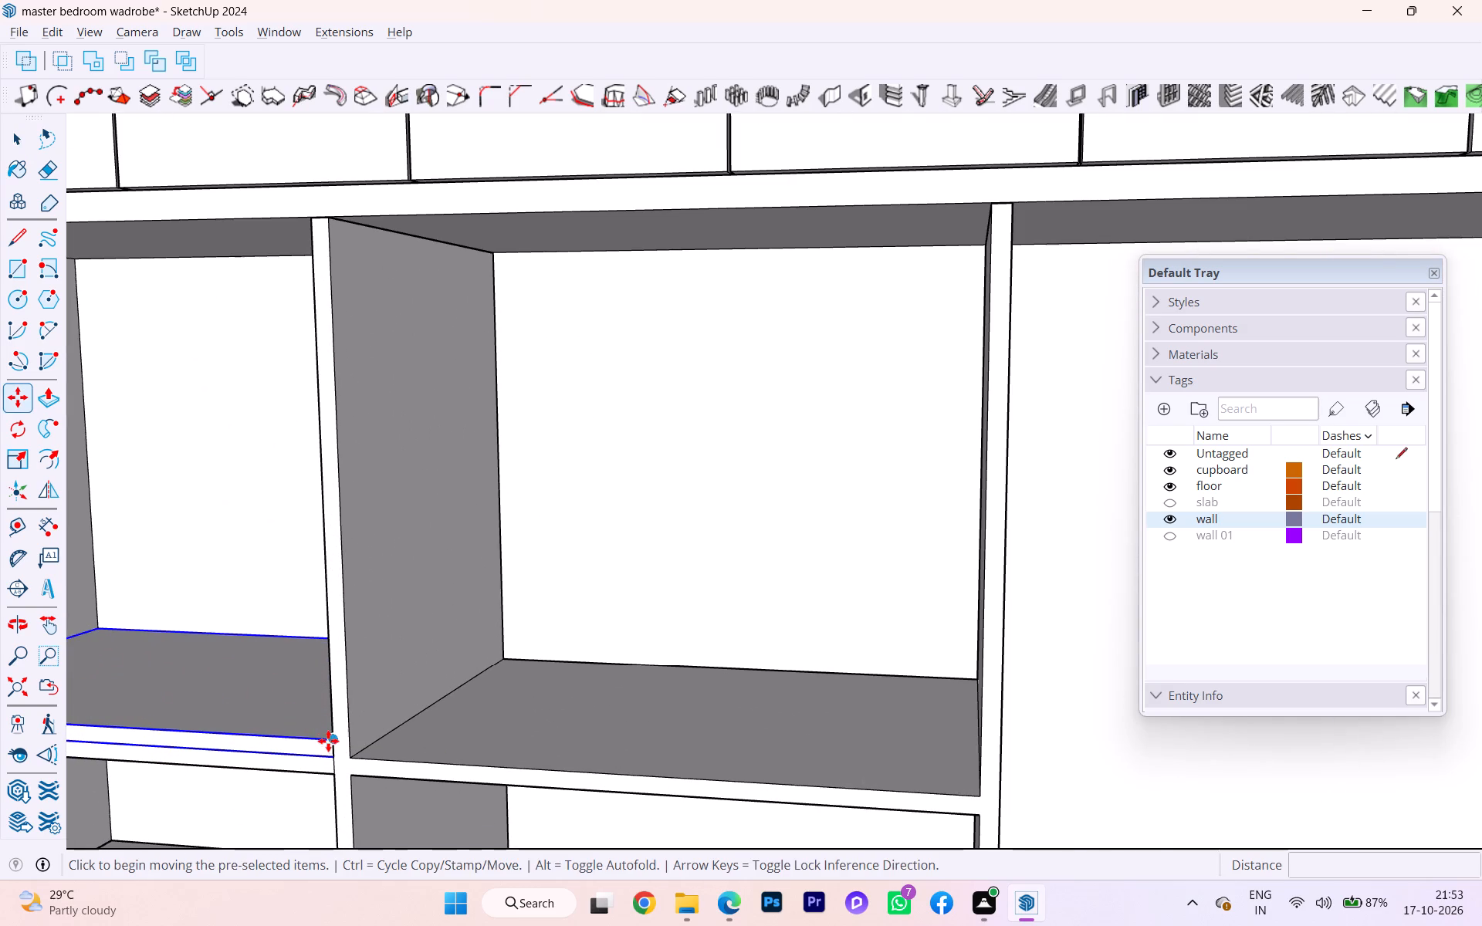
scroll(331, 747, "up", 2)
left_click(336, 754)
scroll(324, 618, "down", 4)
scroll(324, 618, "up", 1)
scroll(324, 618, "down", 1)
scroll(324, 618, "up", 1)
scroll(324, 618, "down", 2)
scroll(324, 618, "up", 1)
scroll(324, 618, "down", 1)
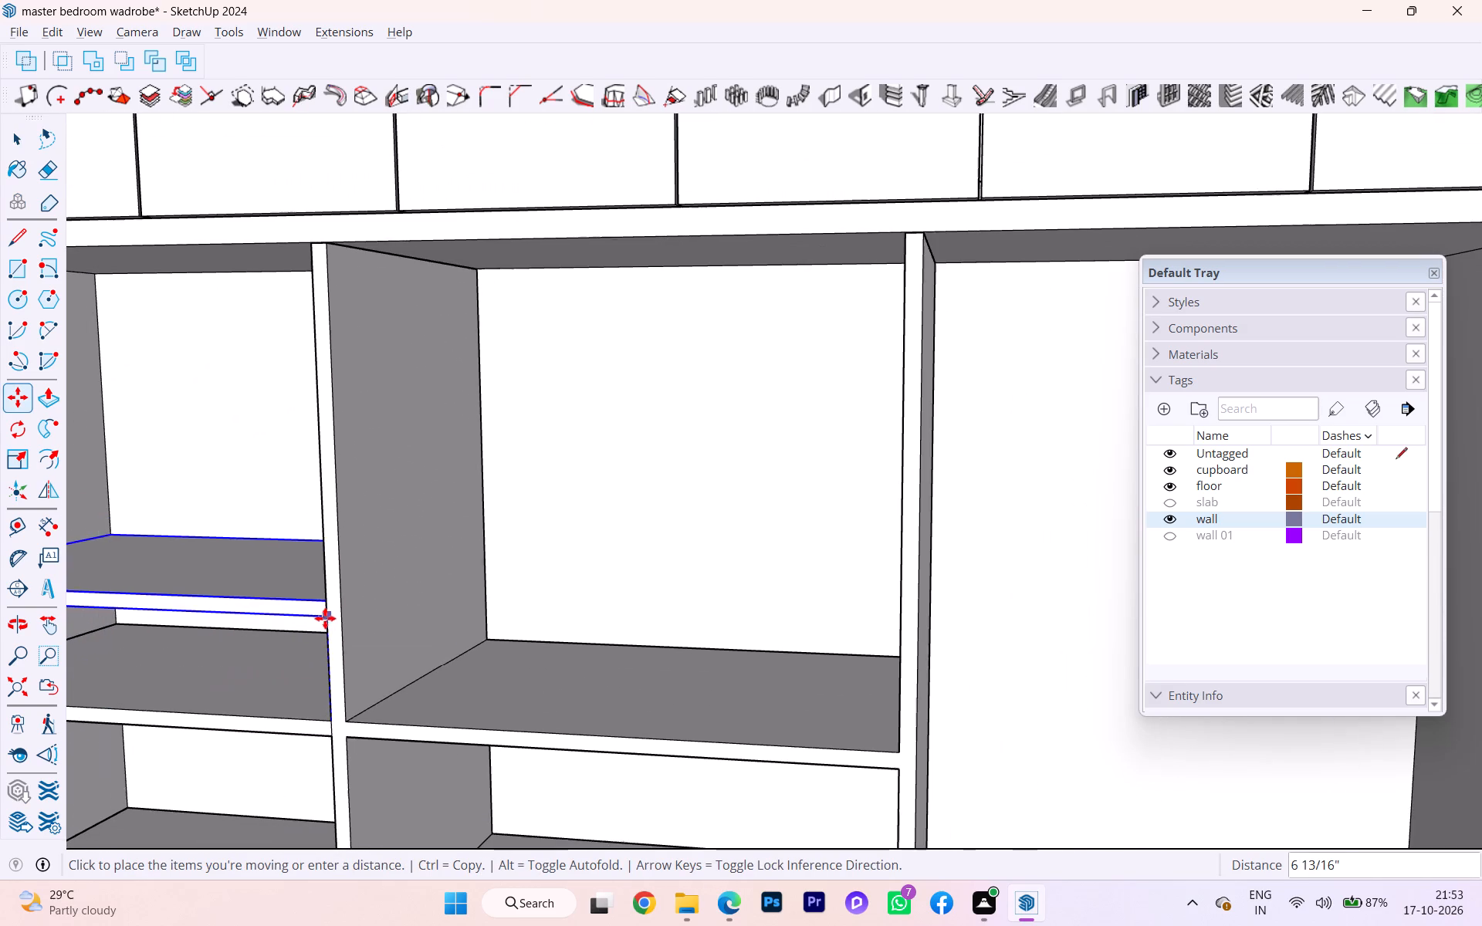
key("Up")
scroll(323, 610, "down", 1)
scroll(323, 610, "up", 1)
scroll(323, 610, "down", 4)
scroll(323, 610, "up", 1)
scroll(323, 610, "down", 1)
scroll(323, 610, "up", 1)
scroll(323, 610, "down", 3)
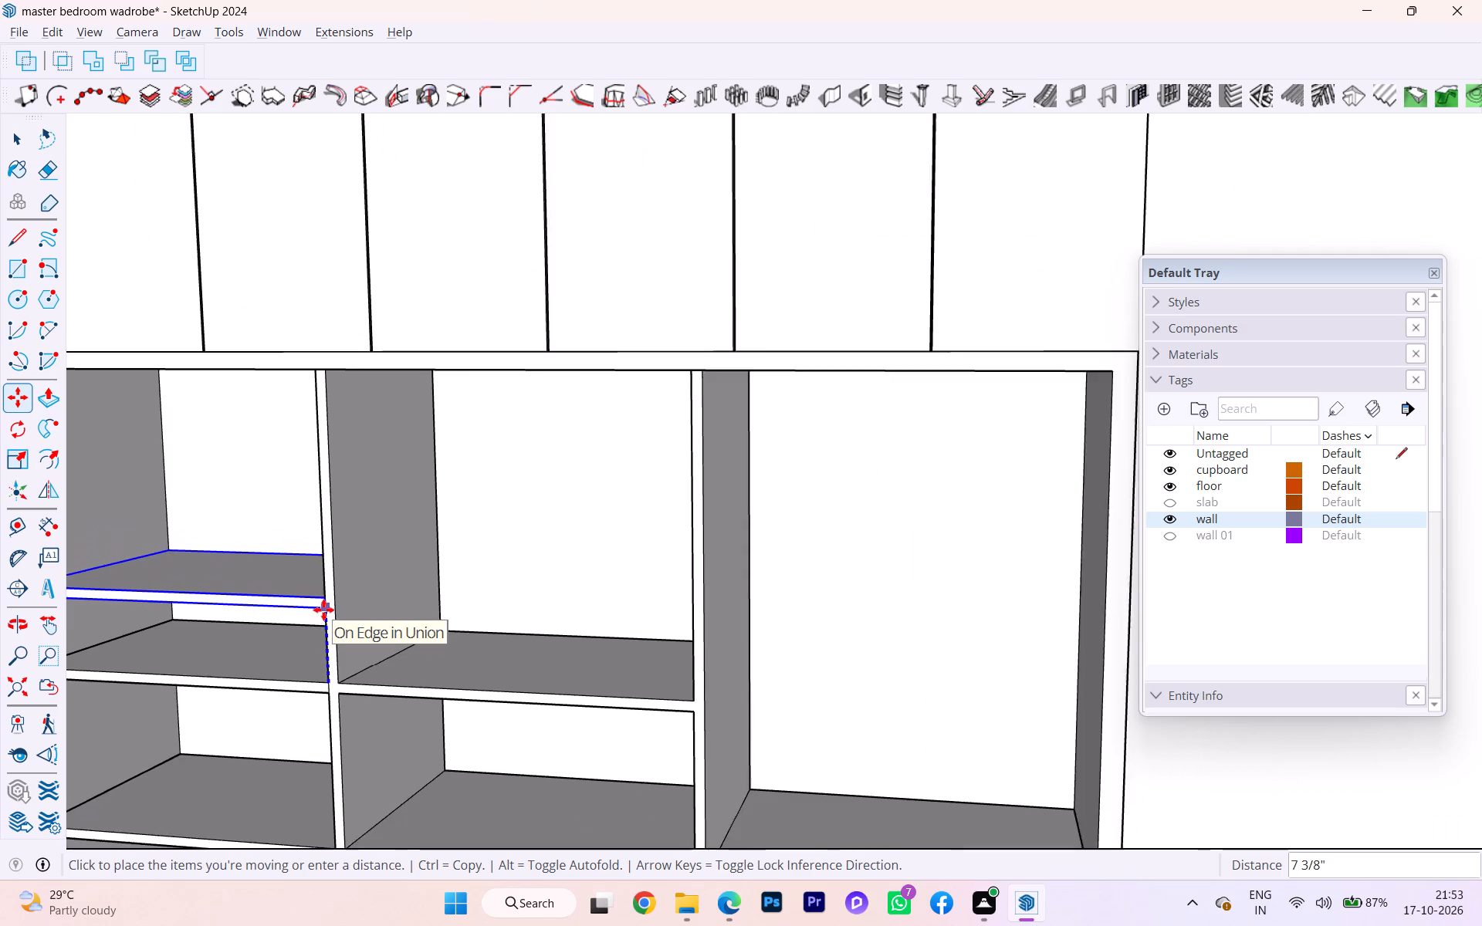
scroll(323, 610, "down", 5)
scroll(324, 610, "up", 3)
scroll(324, 610, "down", 7)
scroll(324, 610, "up", 1)
scroll(324, 610, "down", 3)
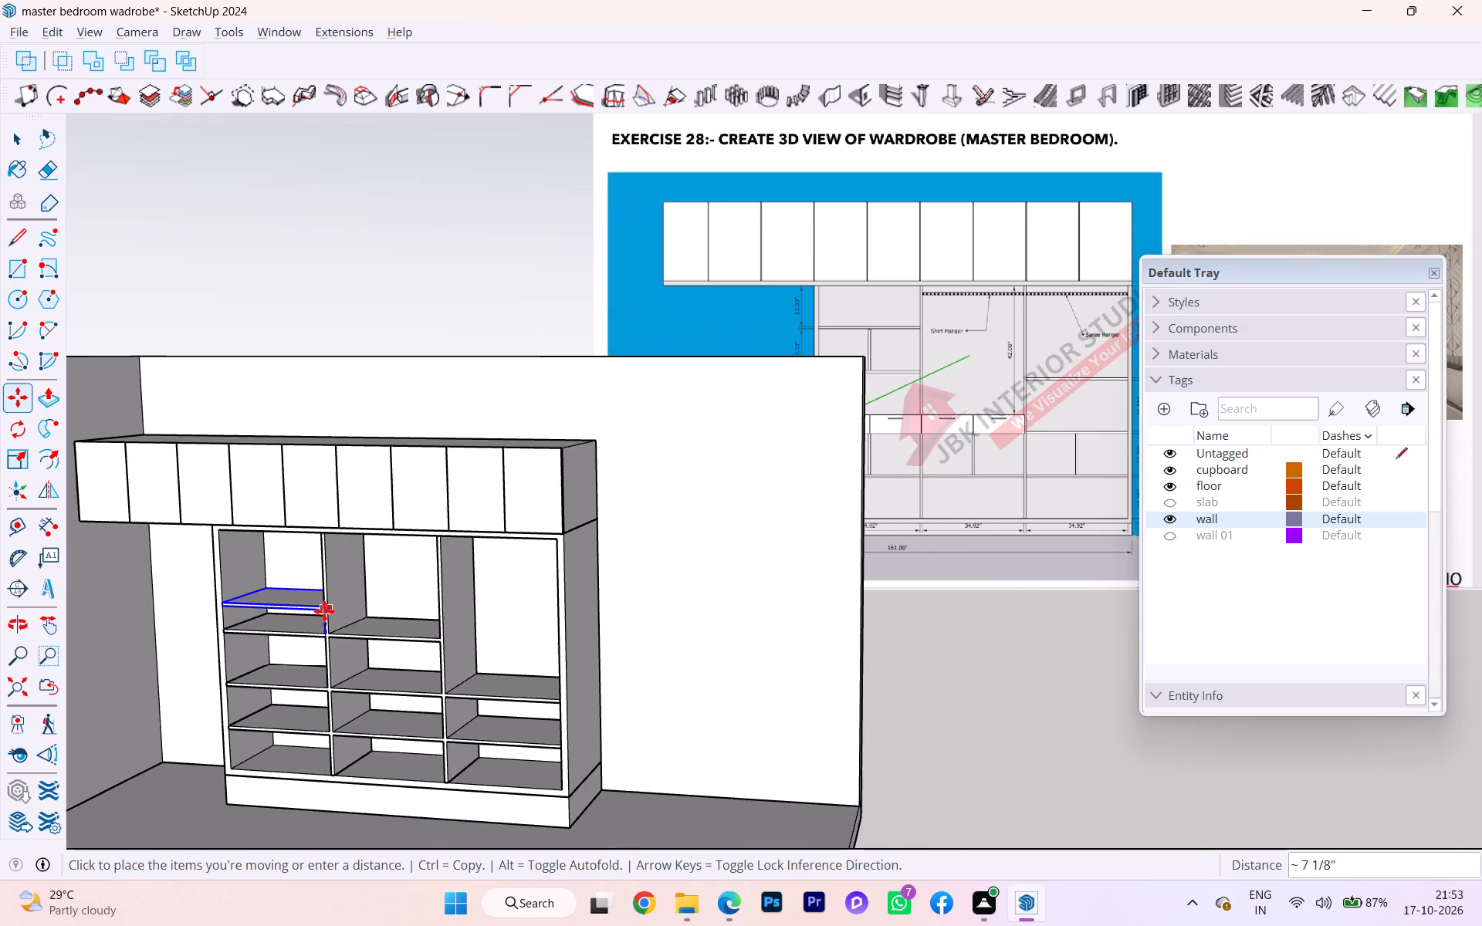
scroll(324, 611, "down", 2)
middle_click_drag(324, 610, 383, 586)
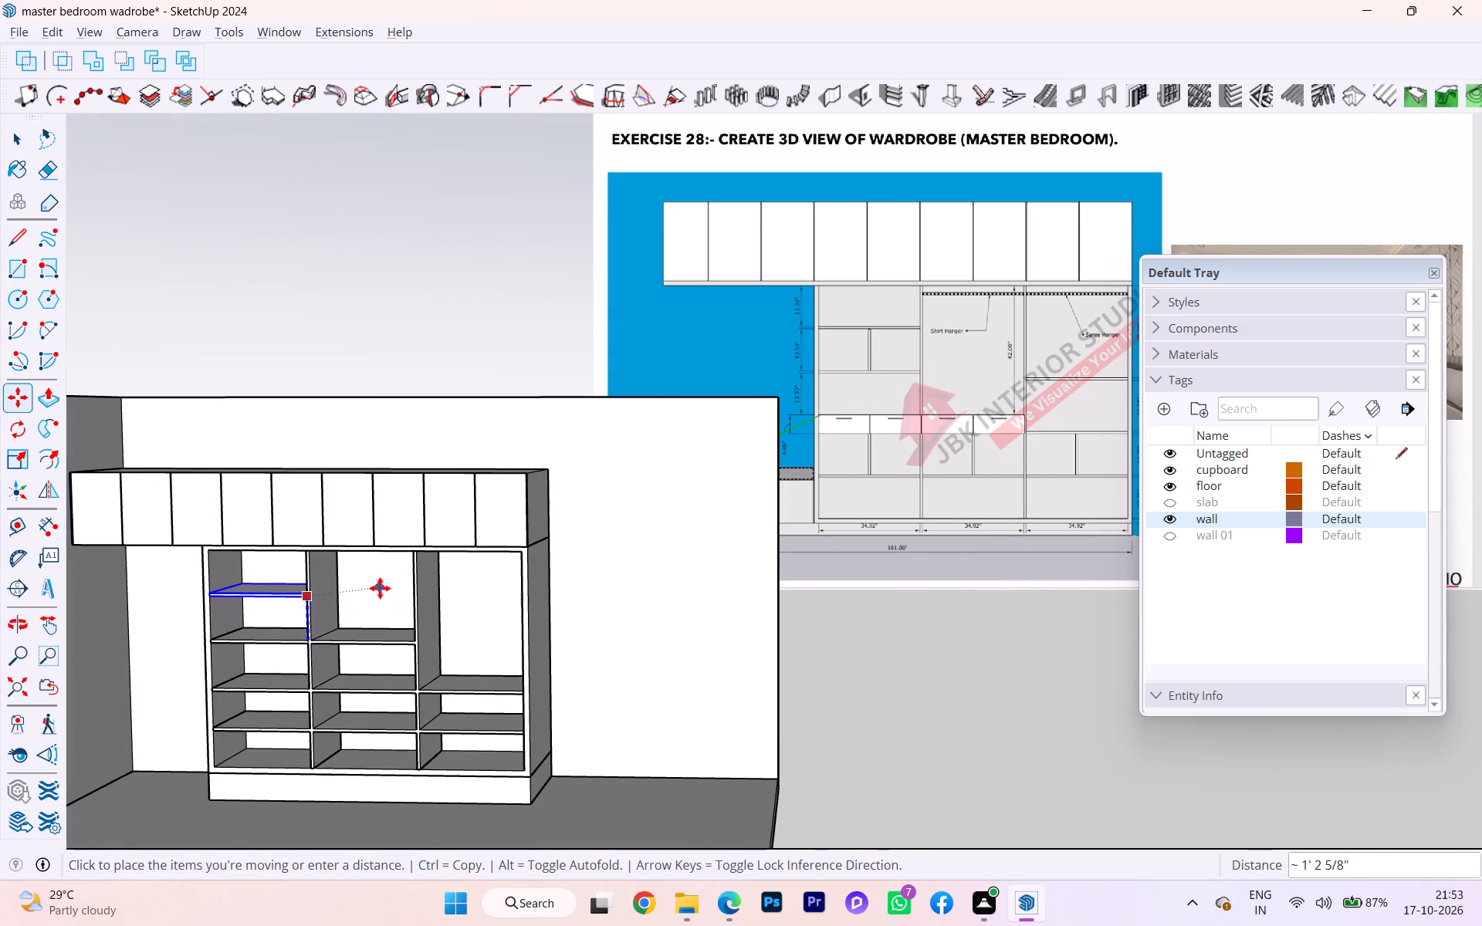
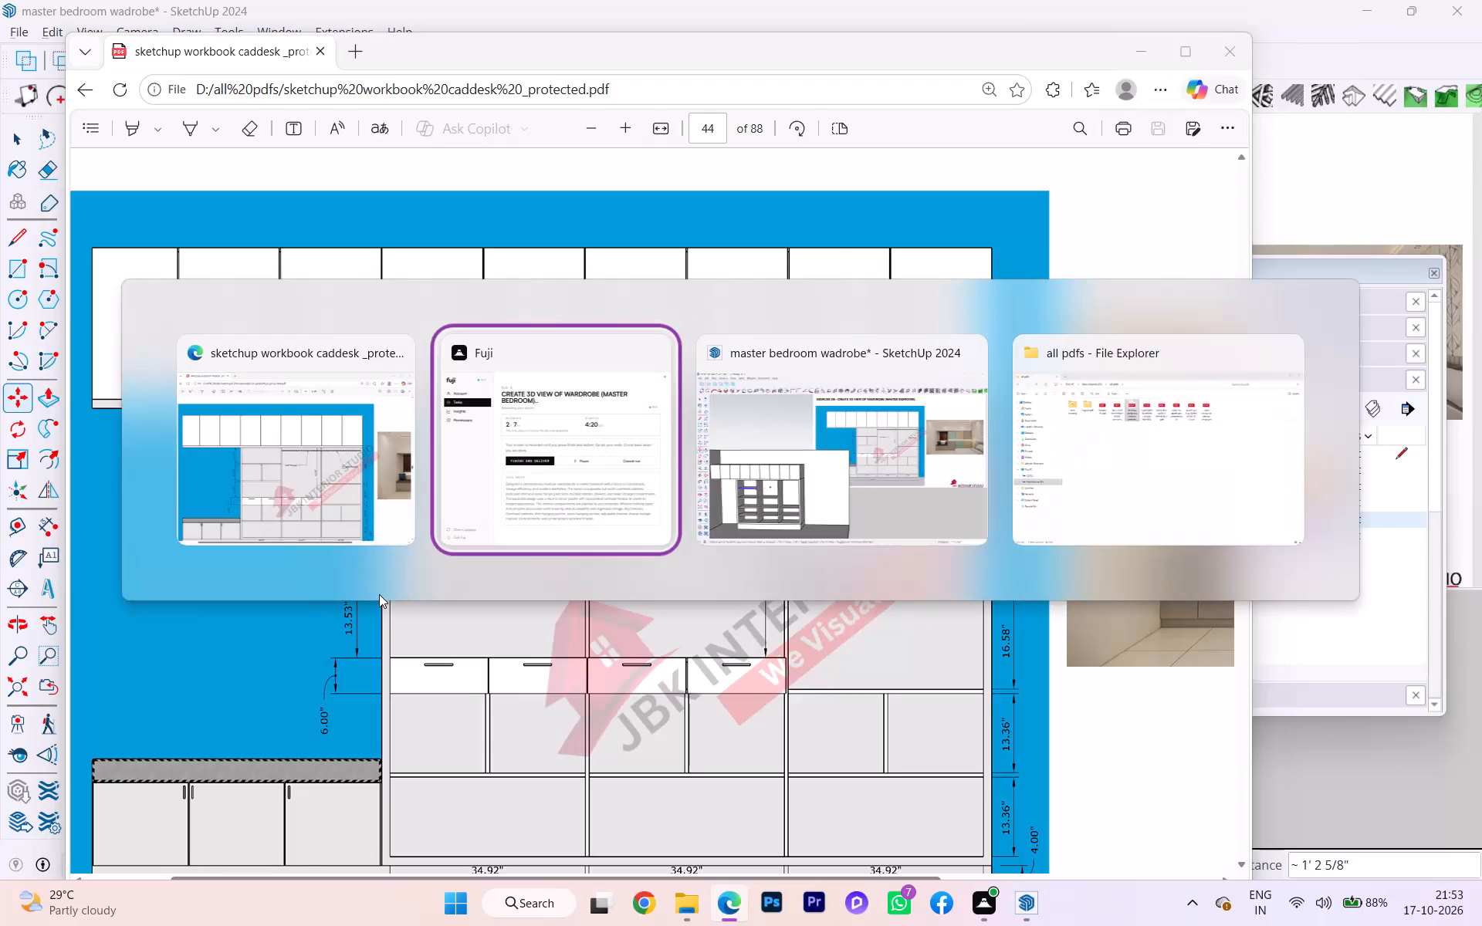
Set the upward move distance of the first bay's new shelf group to 13.53".
key("alt+Tab")
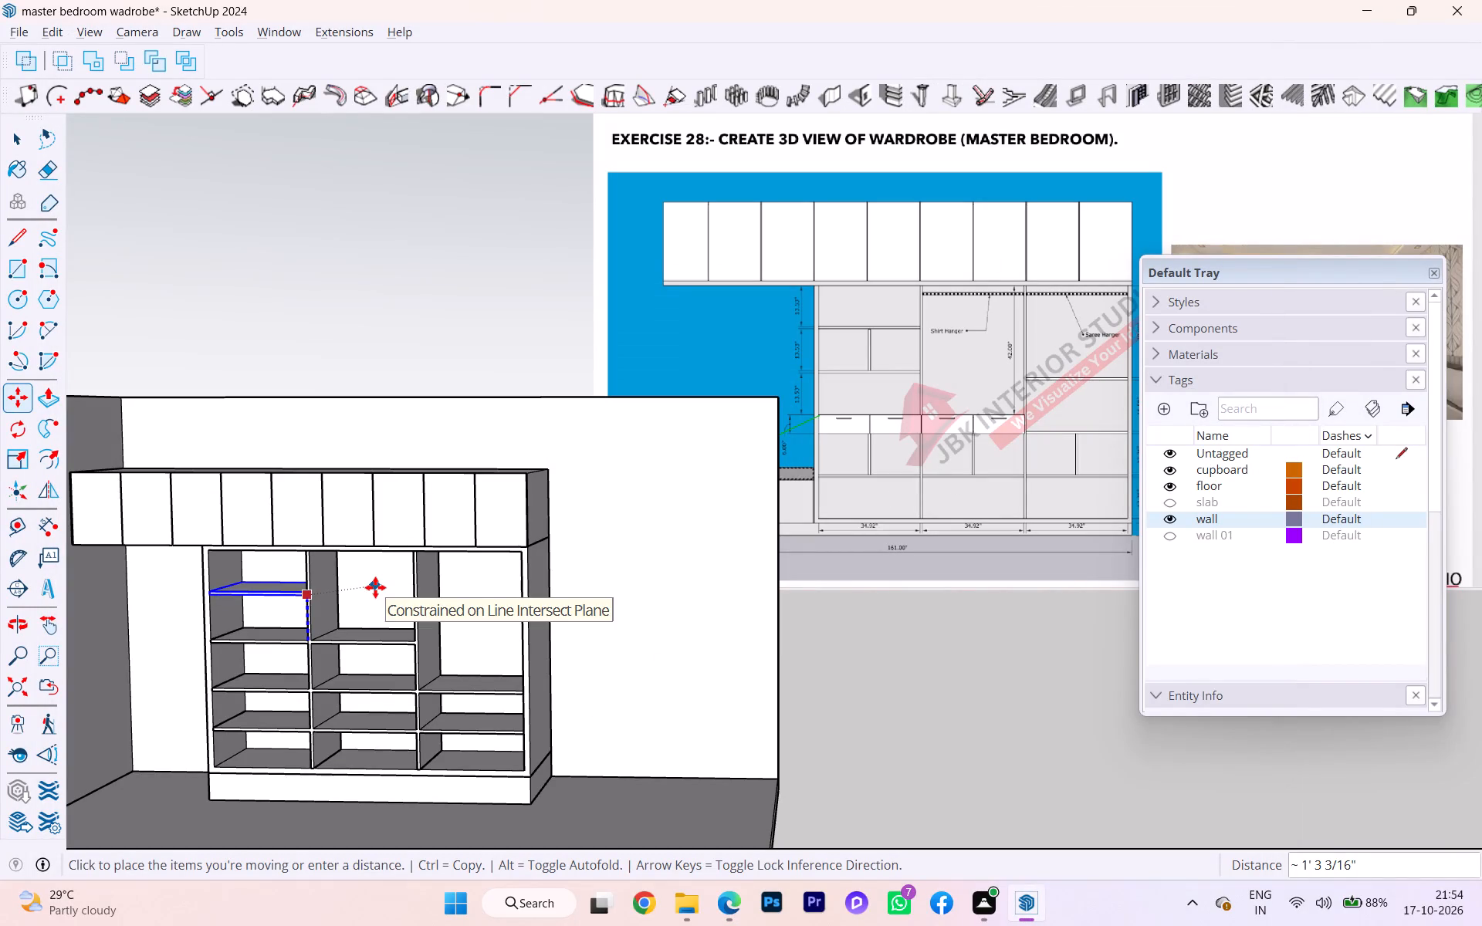
type("13.53")
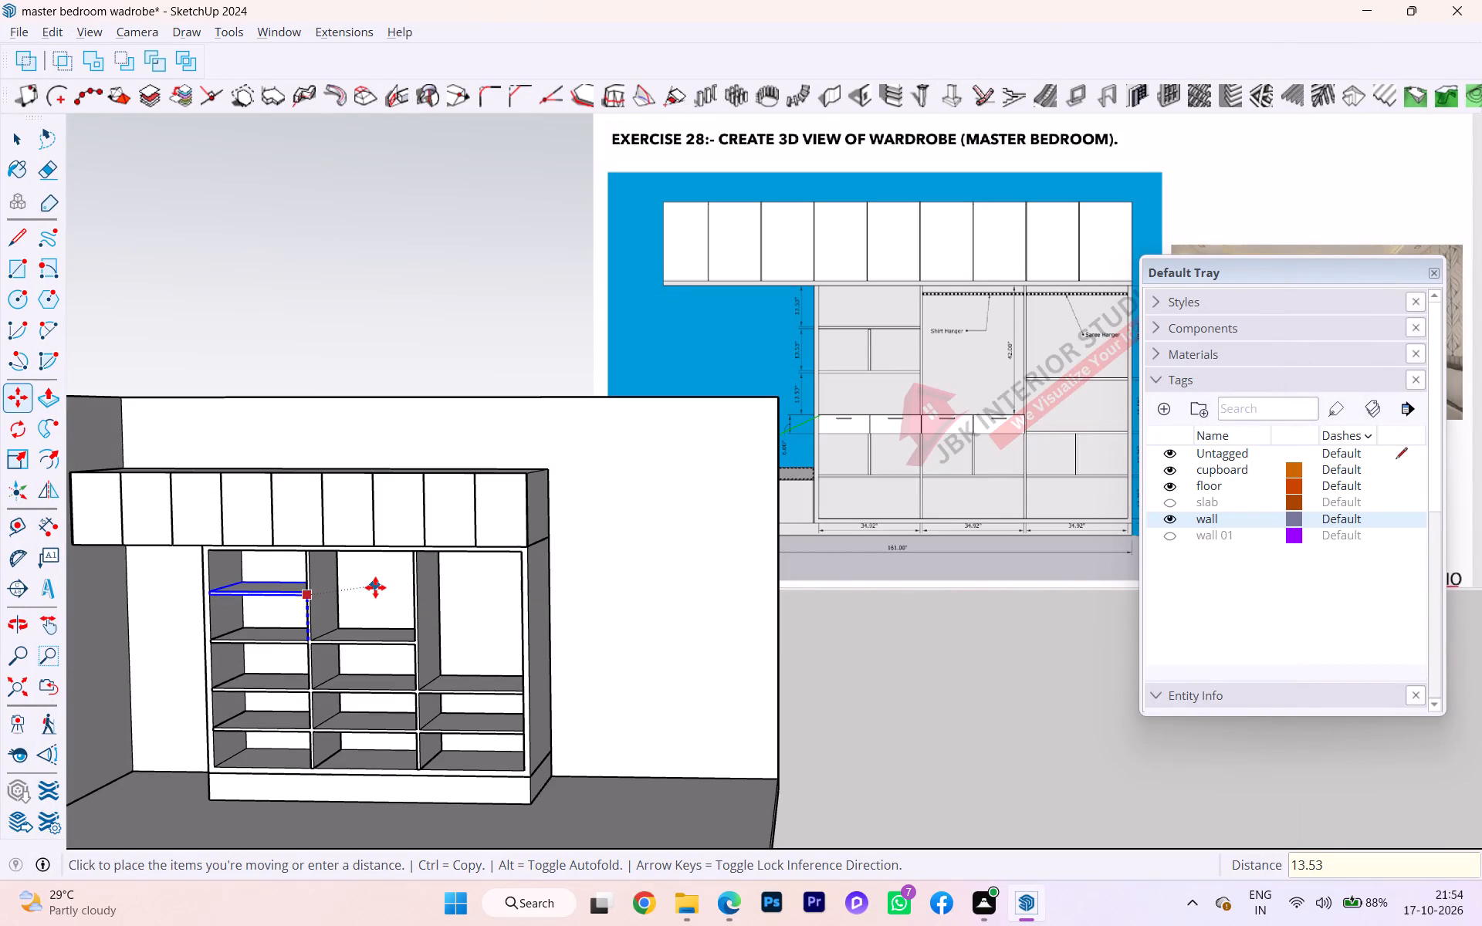
key("Return")
key("Escape")
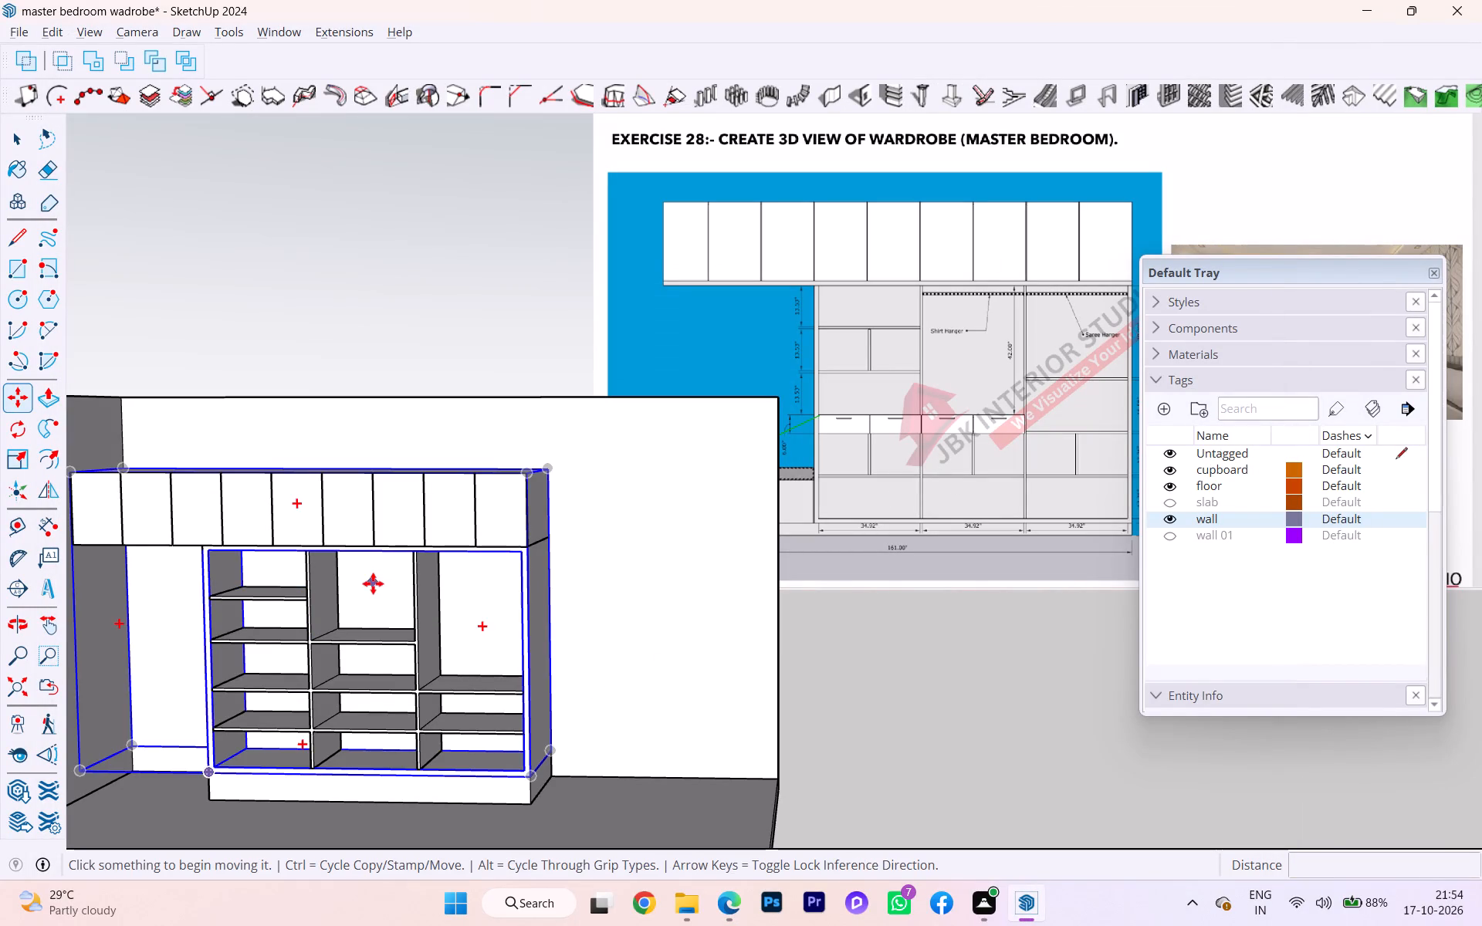
key("space")
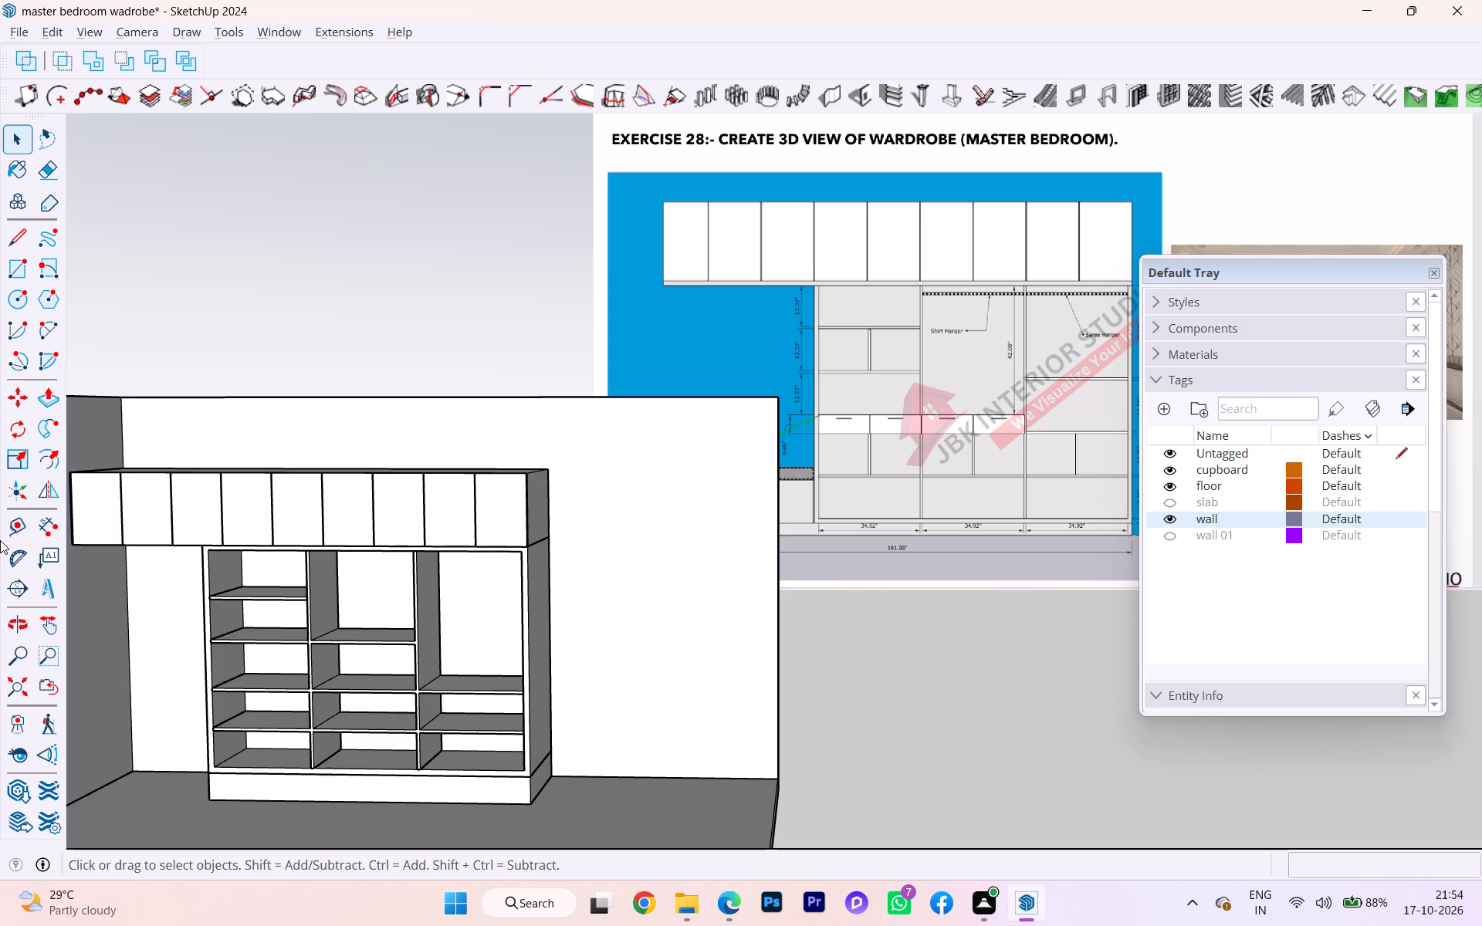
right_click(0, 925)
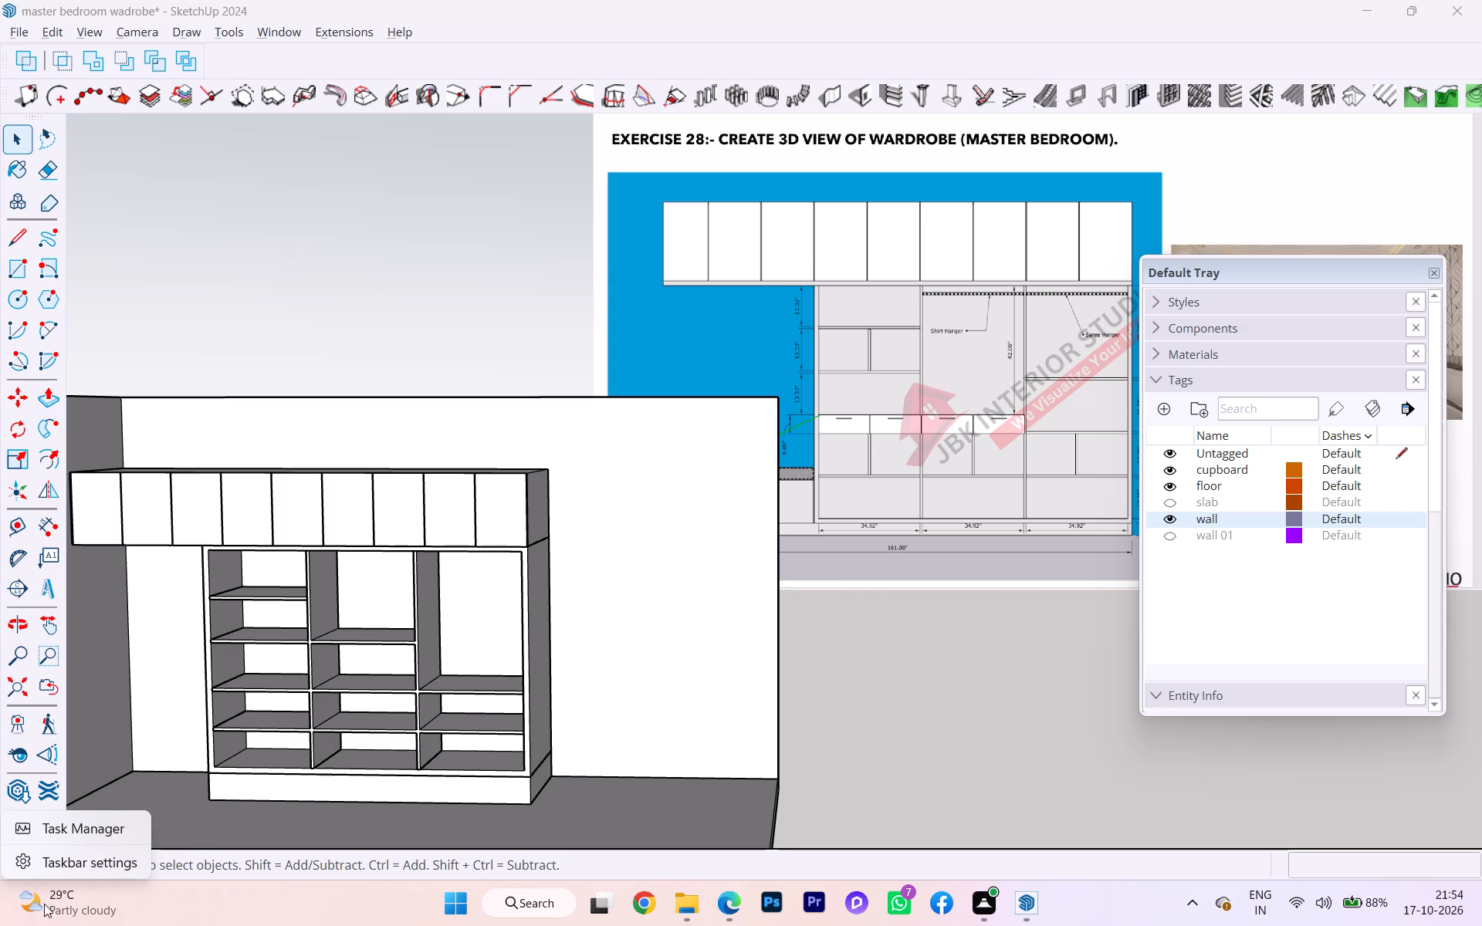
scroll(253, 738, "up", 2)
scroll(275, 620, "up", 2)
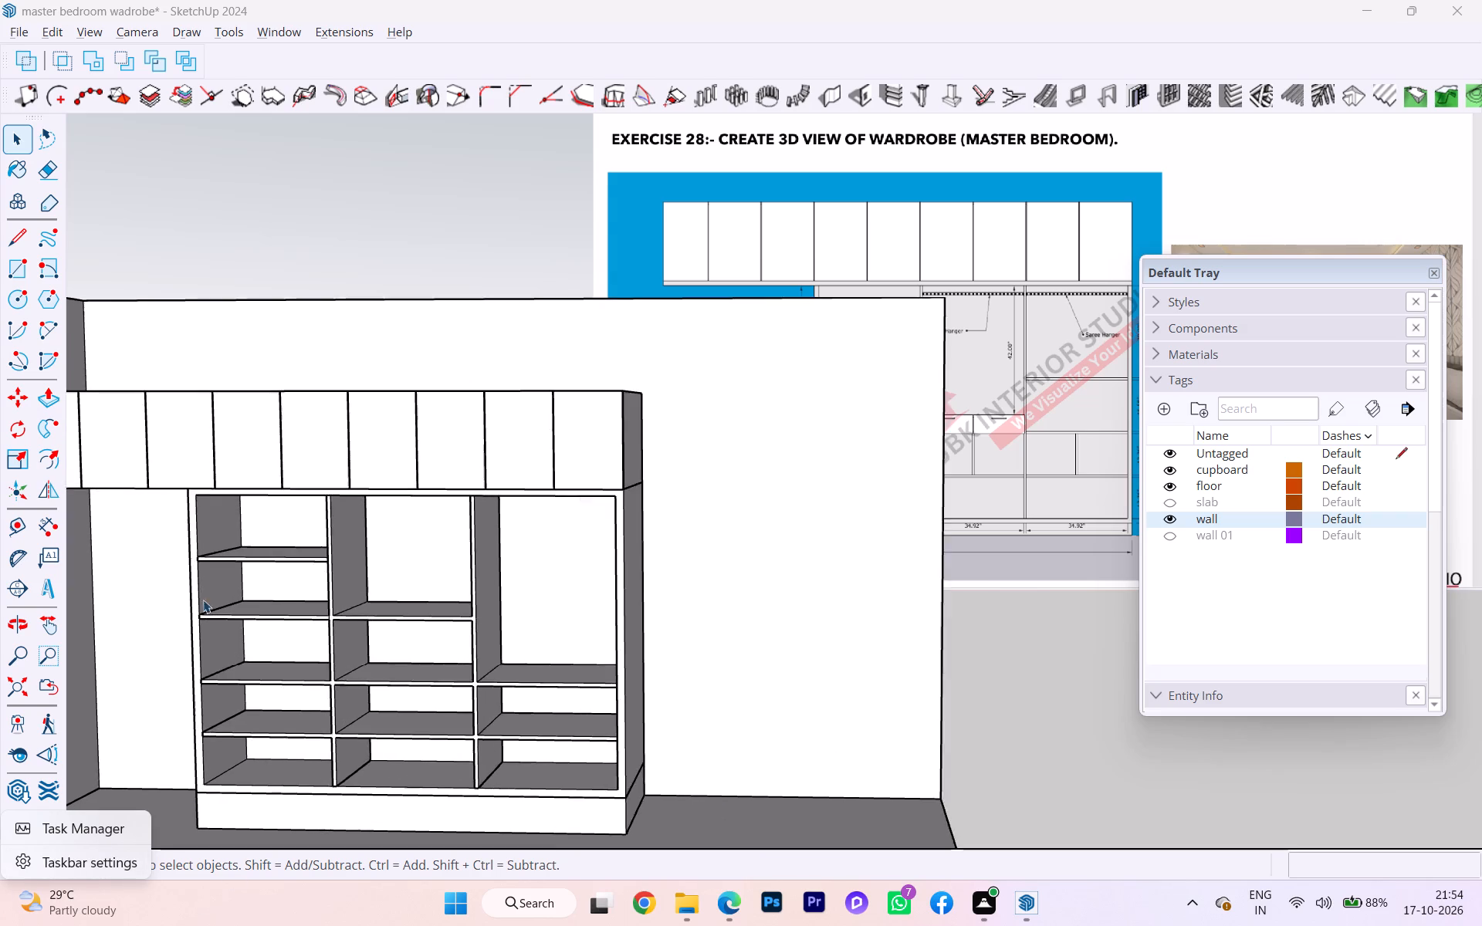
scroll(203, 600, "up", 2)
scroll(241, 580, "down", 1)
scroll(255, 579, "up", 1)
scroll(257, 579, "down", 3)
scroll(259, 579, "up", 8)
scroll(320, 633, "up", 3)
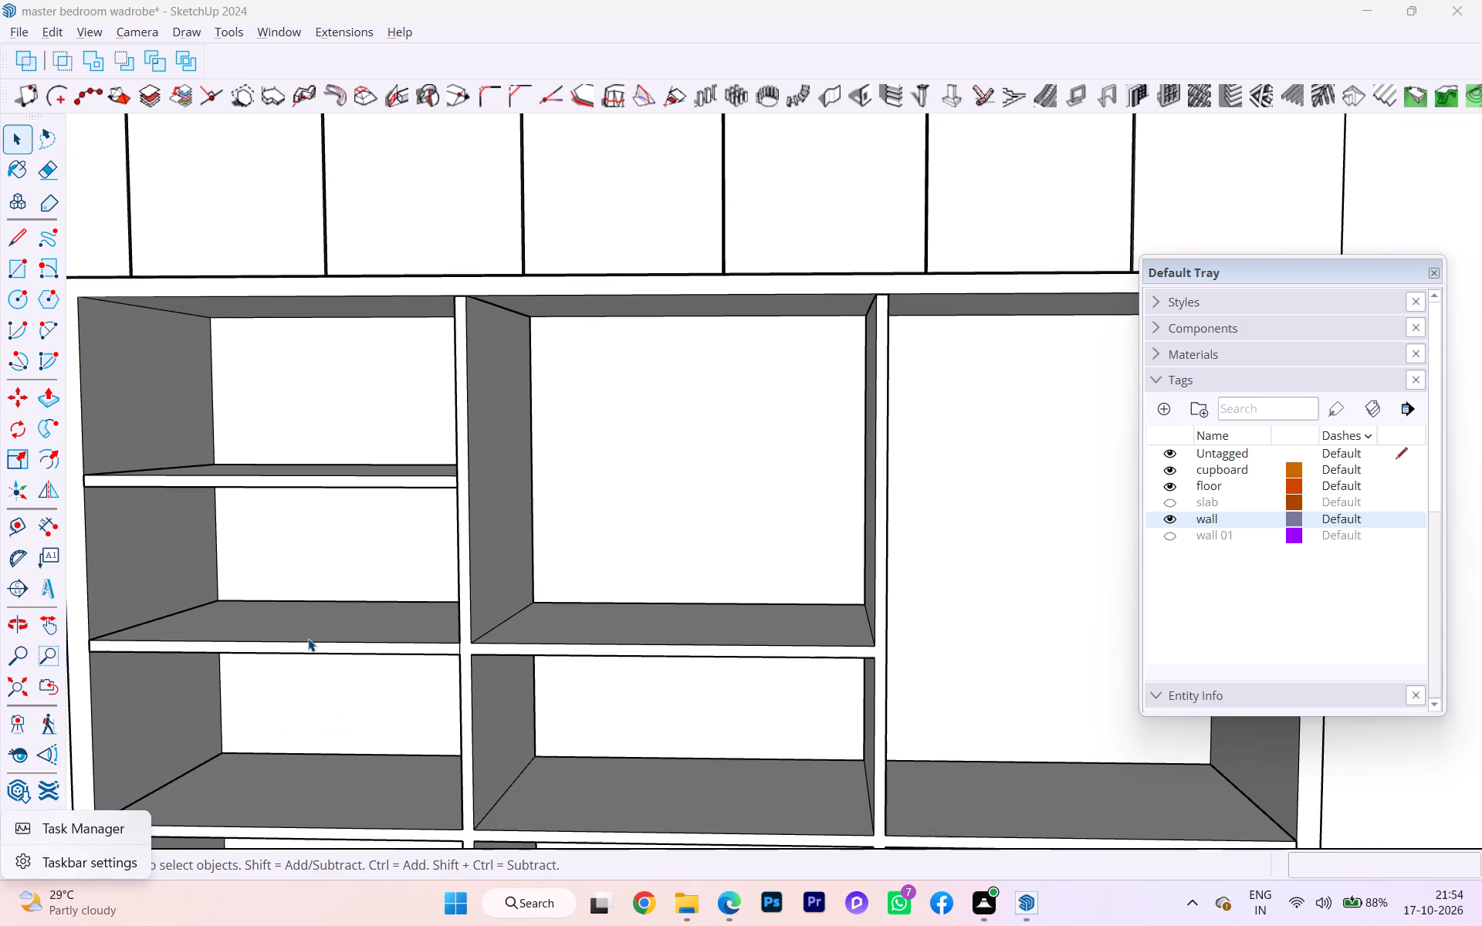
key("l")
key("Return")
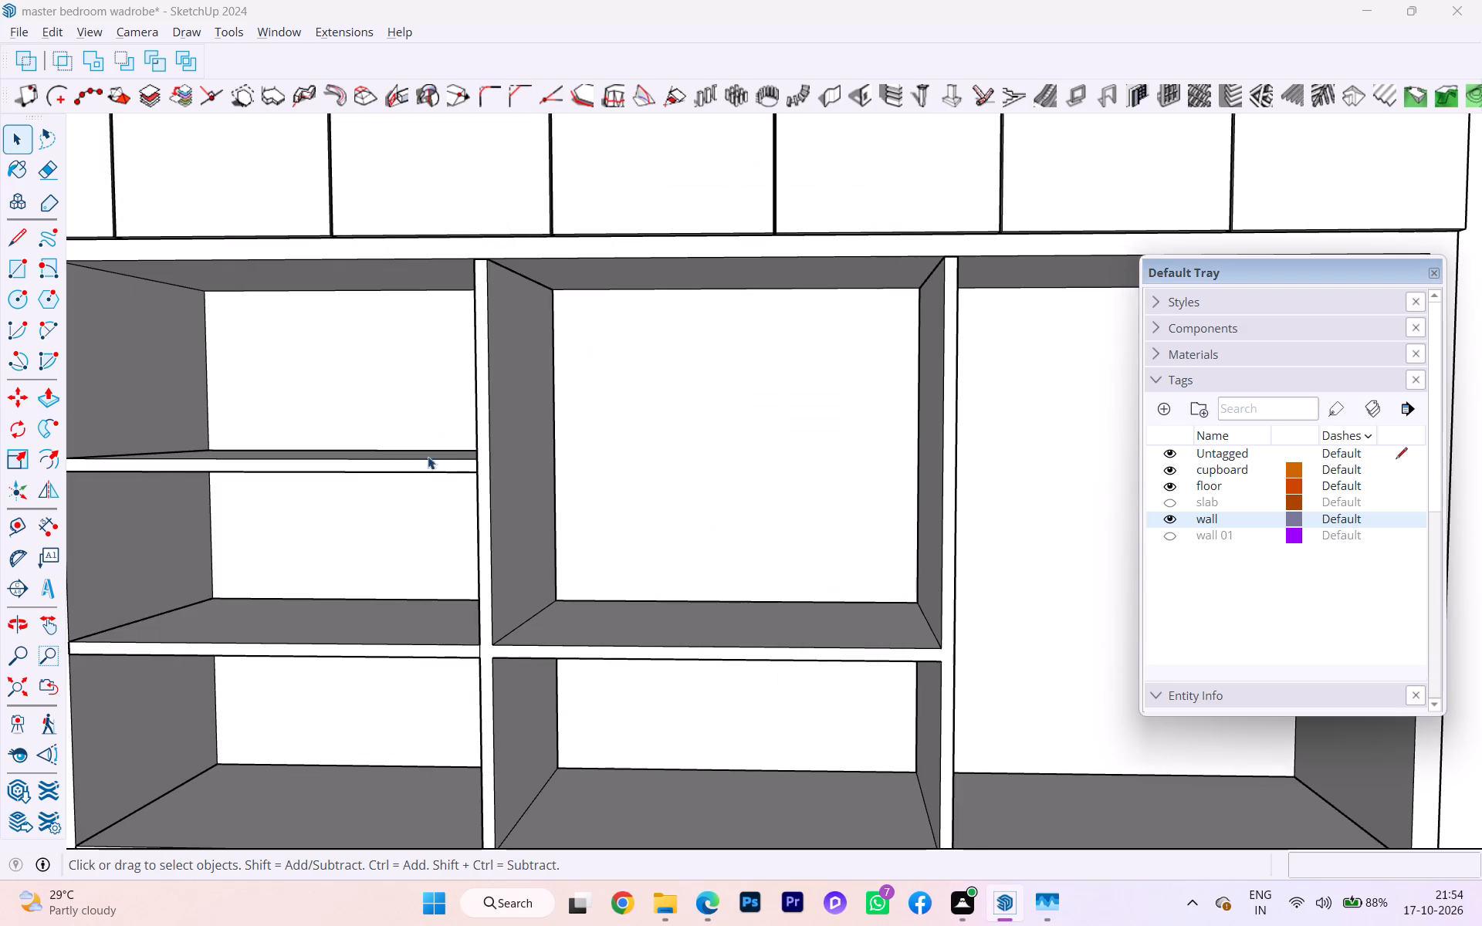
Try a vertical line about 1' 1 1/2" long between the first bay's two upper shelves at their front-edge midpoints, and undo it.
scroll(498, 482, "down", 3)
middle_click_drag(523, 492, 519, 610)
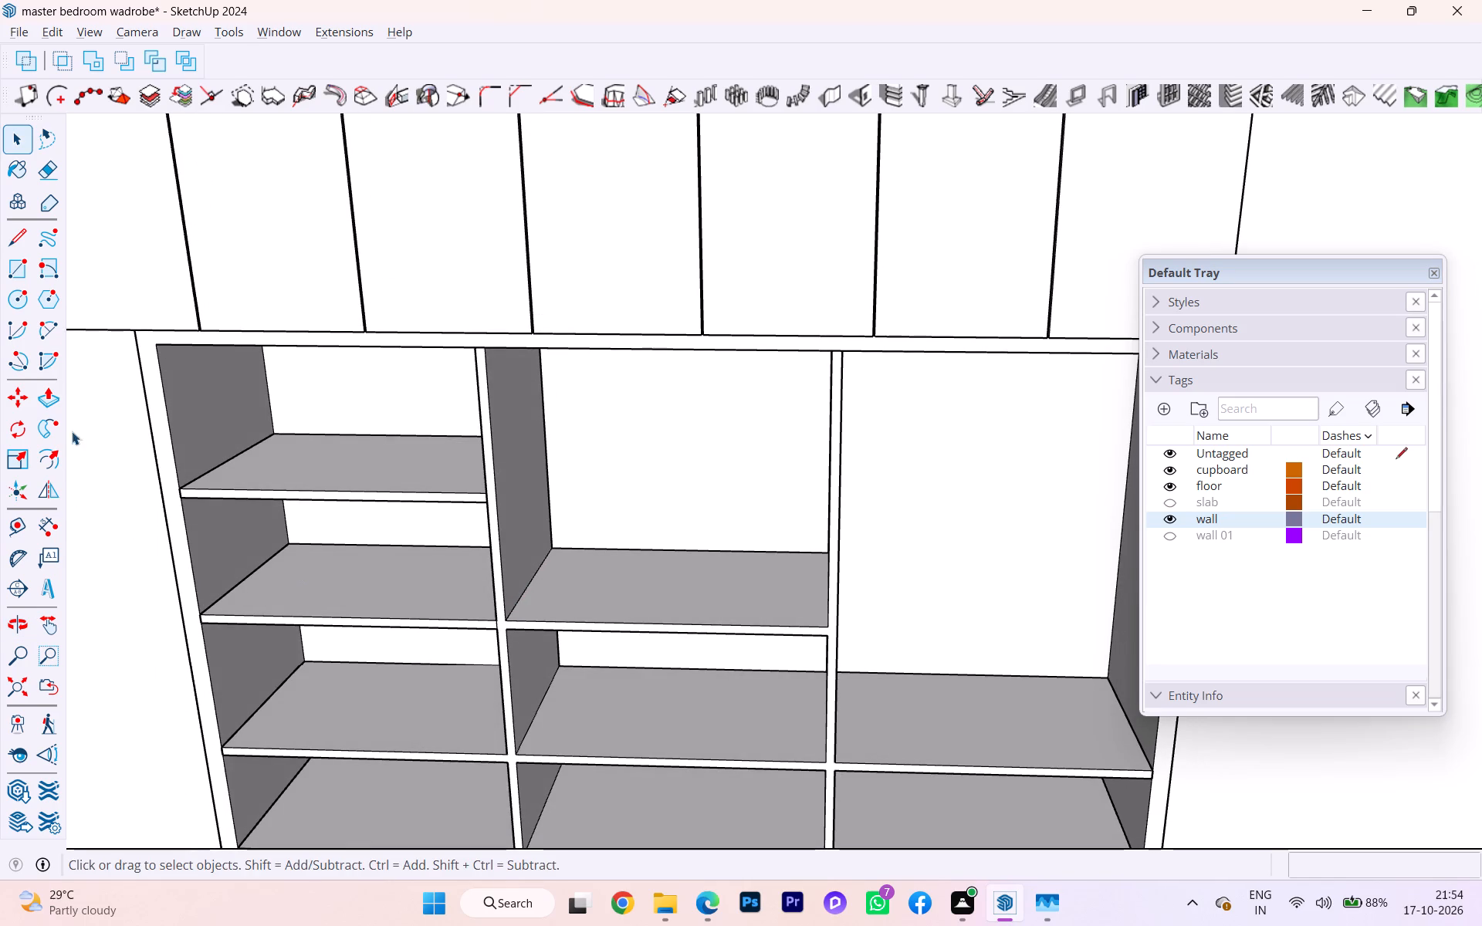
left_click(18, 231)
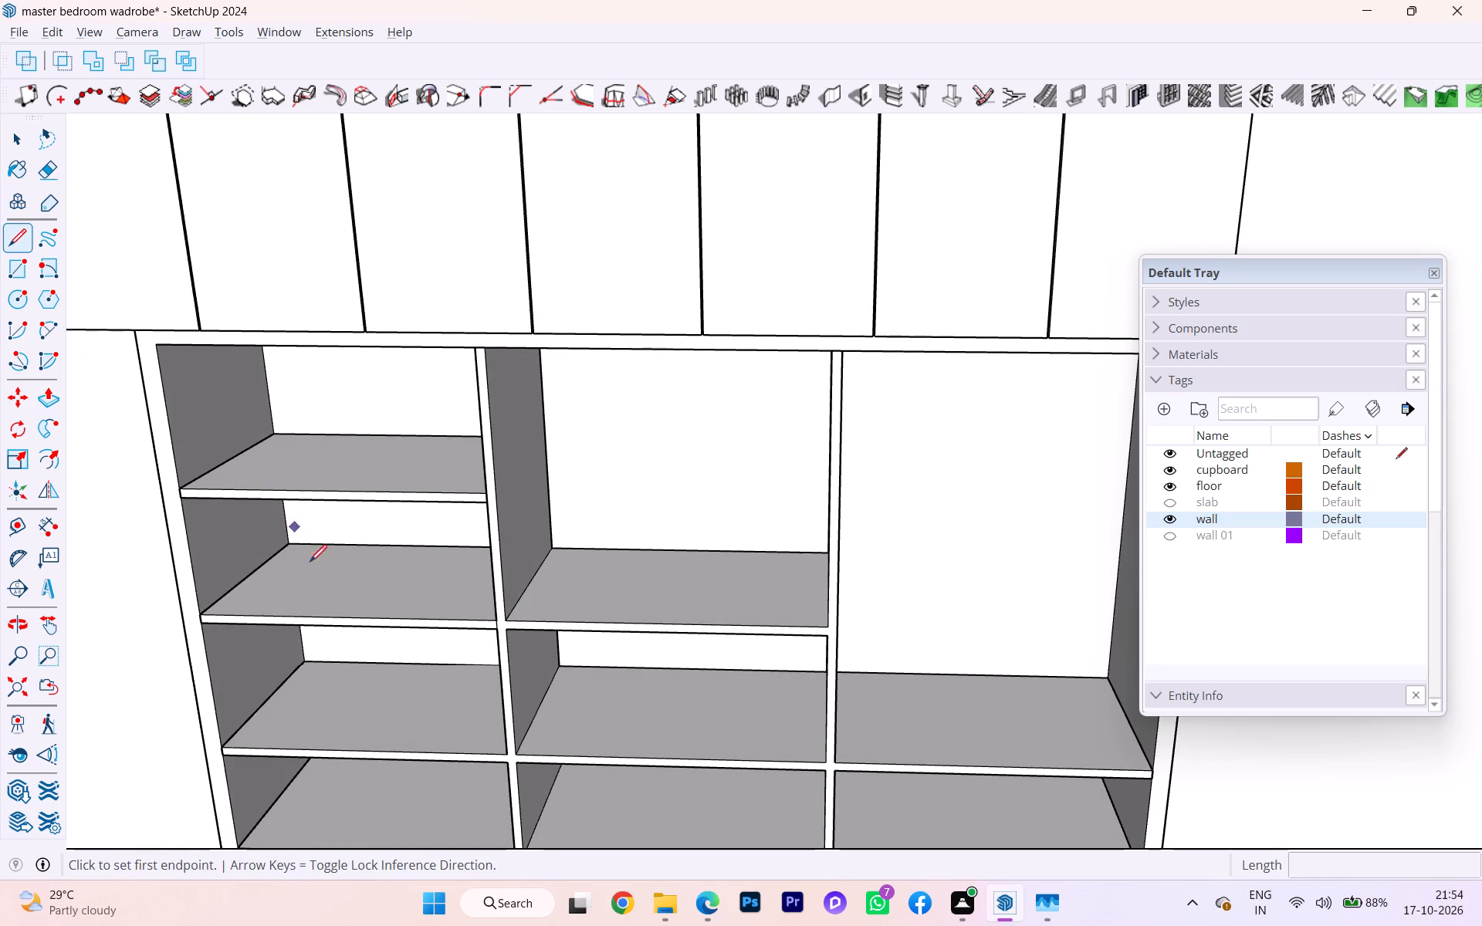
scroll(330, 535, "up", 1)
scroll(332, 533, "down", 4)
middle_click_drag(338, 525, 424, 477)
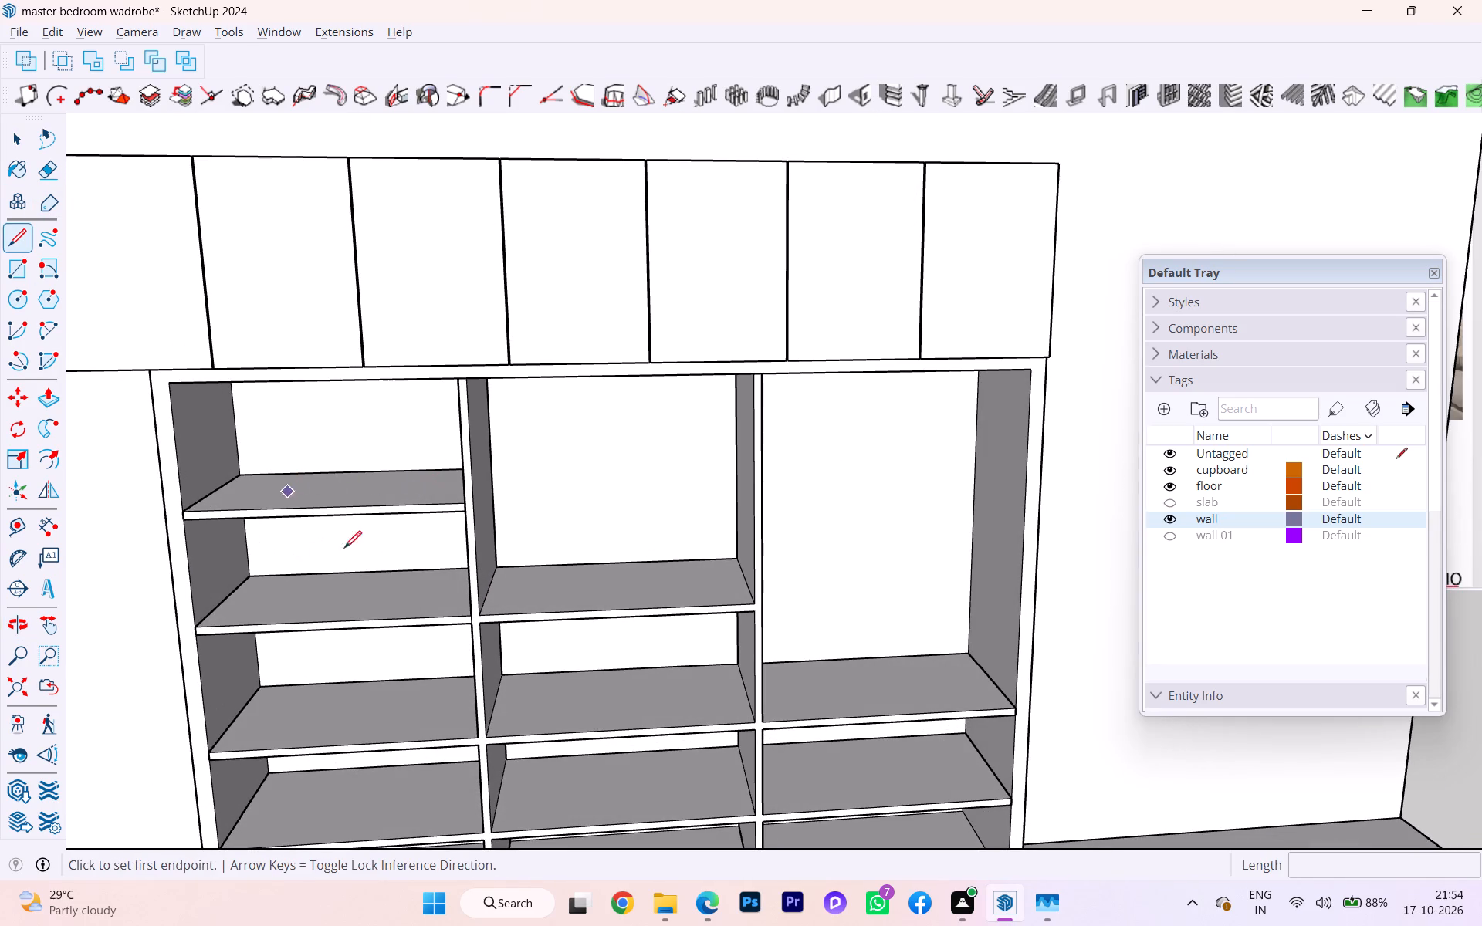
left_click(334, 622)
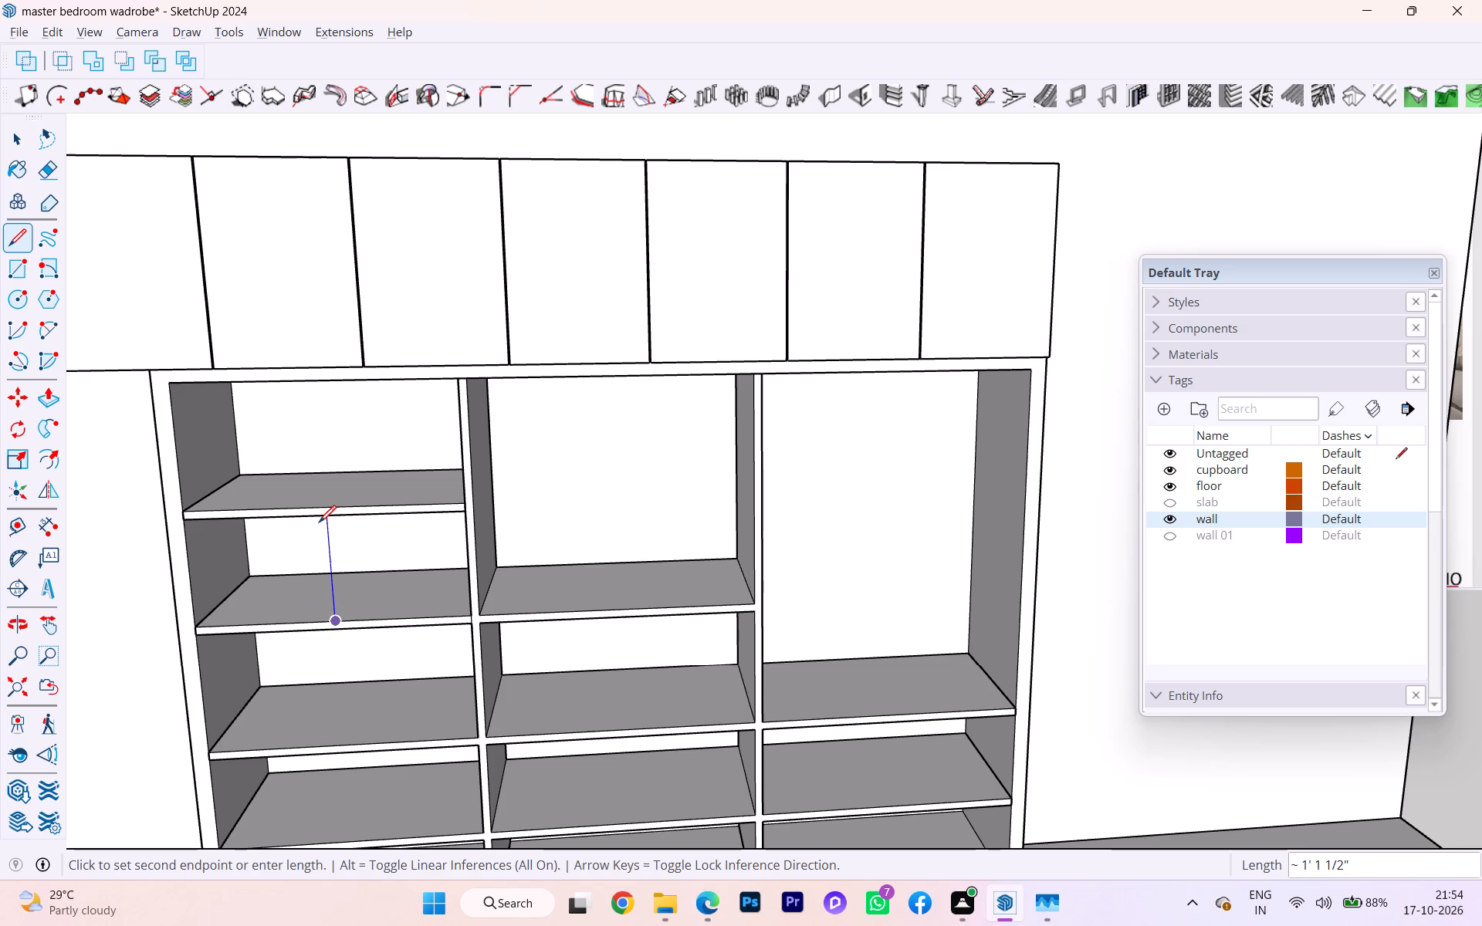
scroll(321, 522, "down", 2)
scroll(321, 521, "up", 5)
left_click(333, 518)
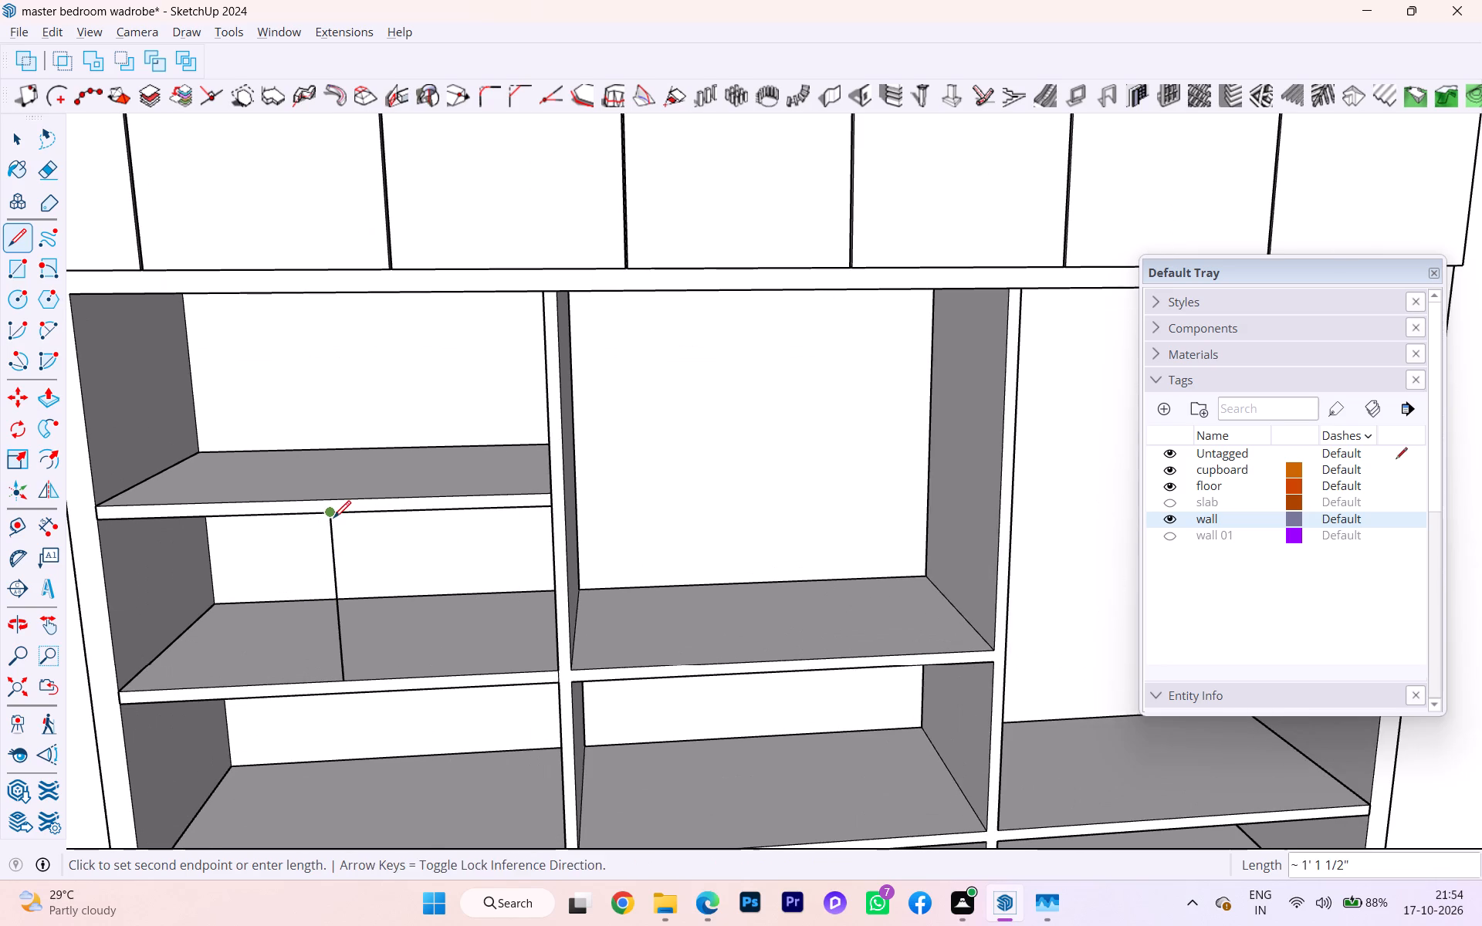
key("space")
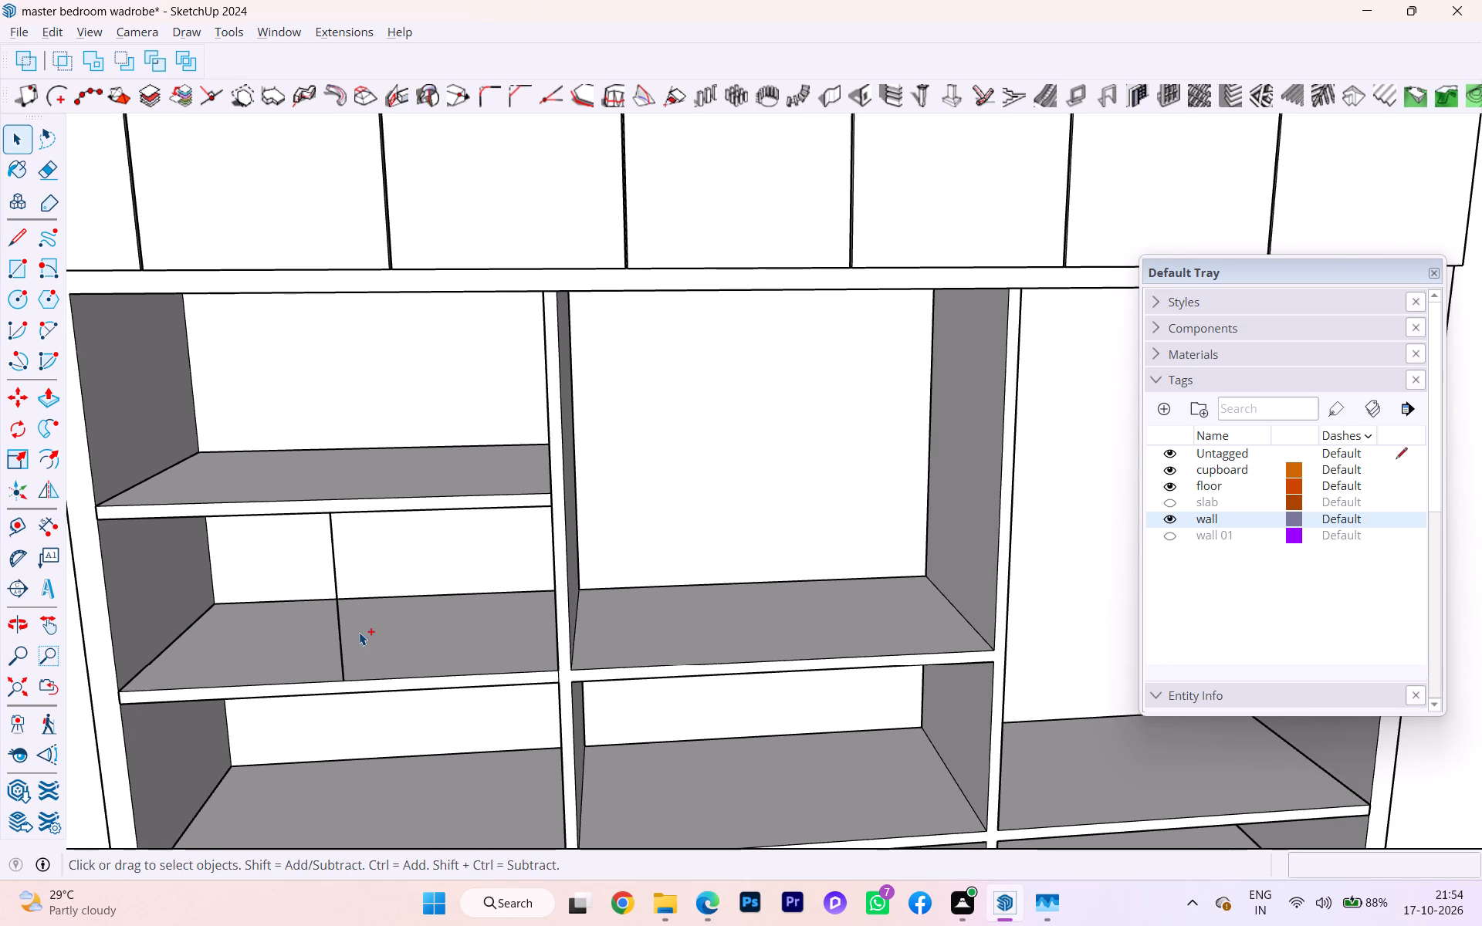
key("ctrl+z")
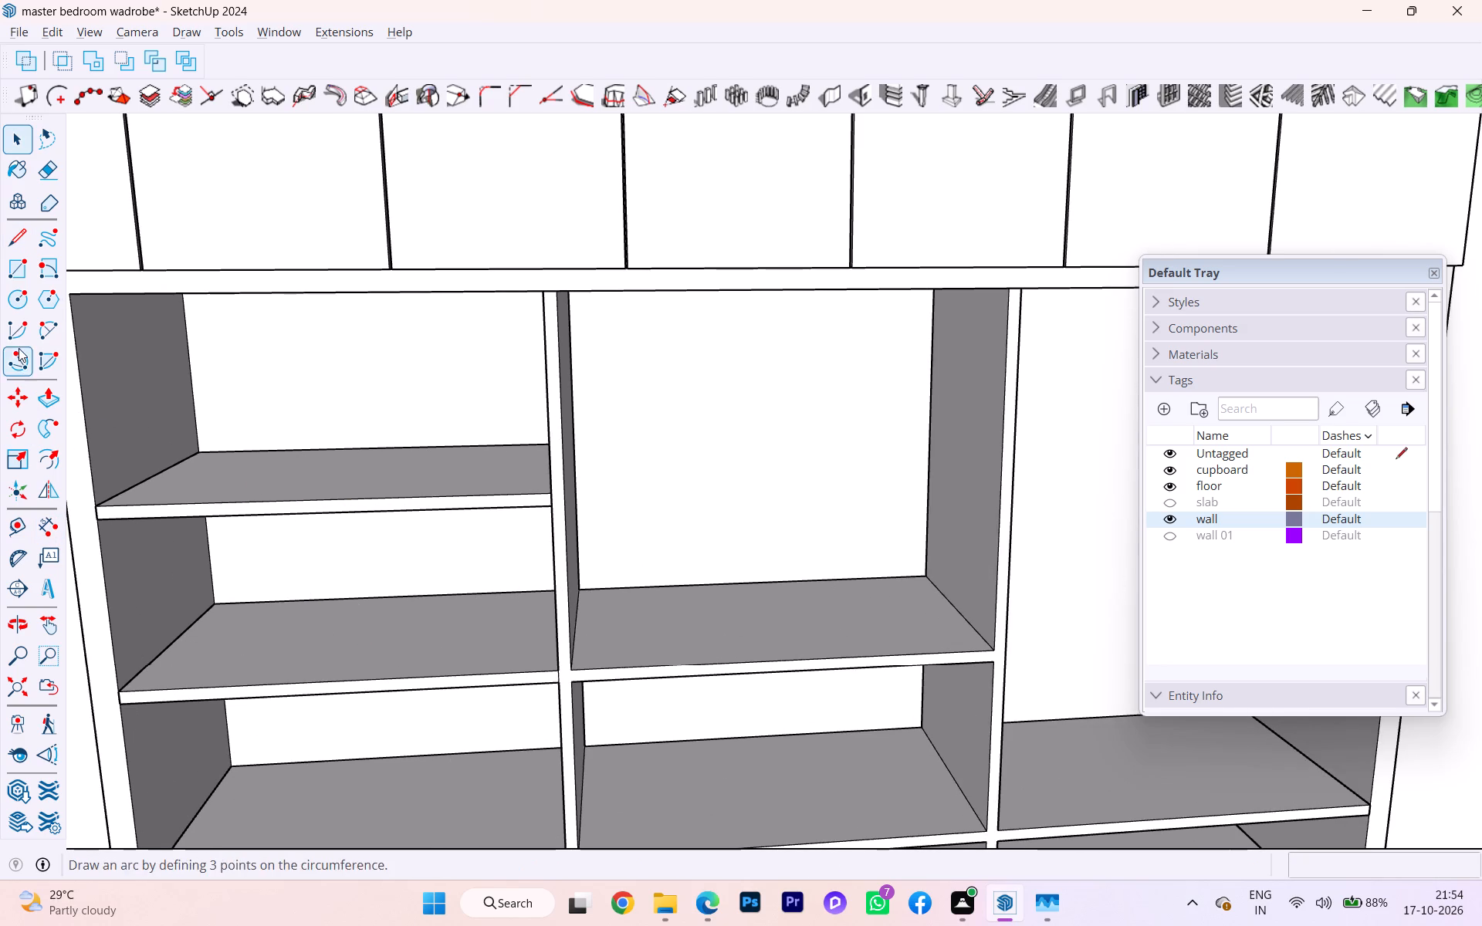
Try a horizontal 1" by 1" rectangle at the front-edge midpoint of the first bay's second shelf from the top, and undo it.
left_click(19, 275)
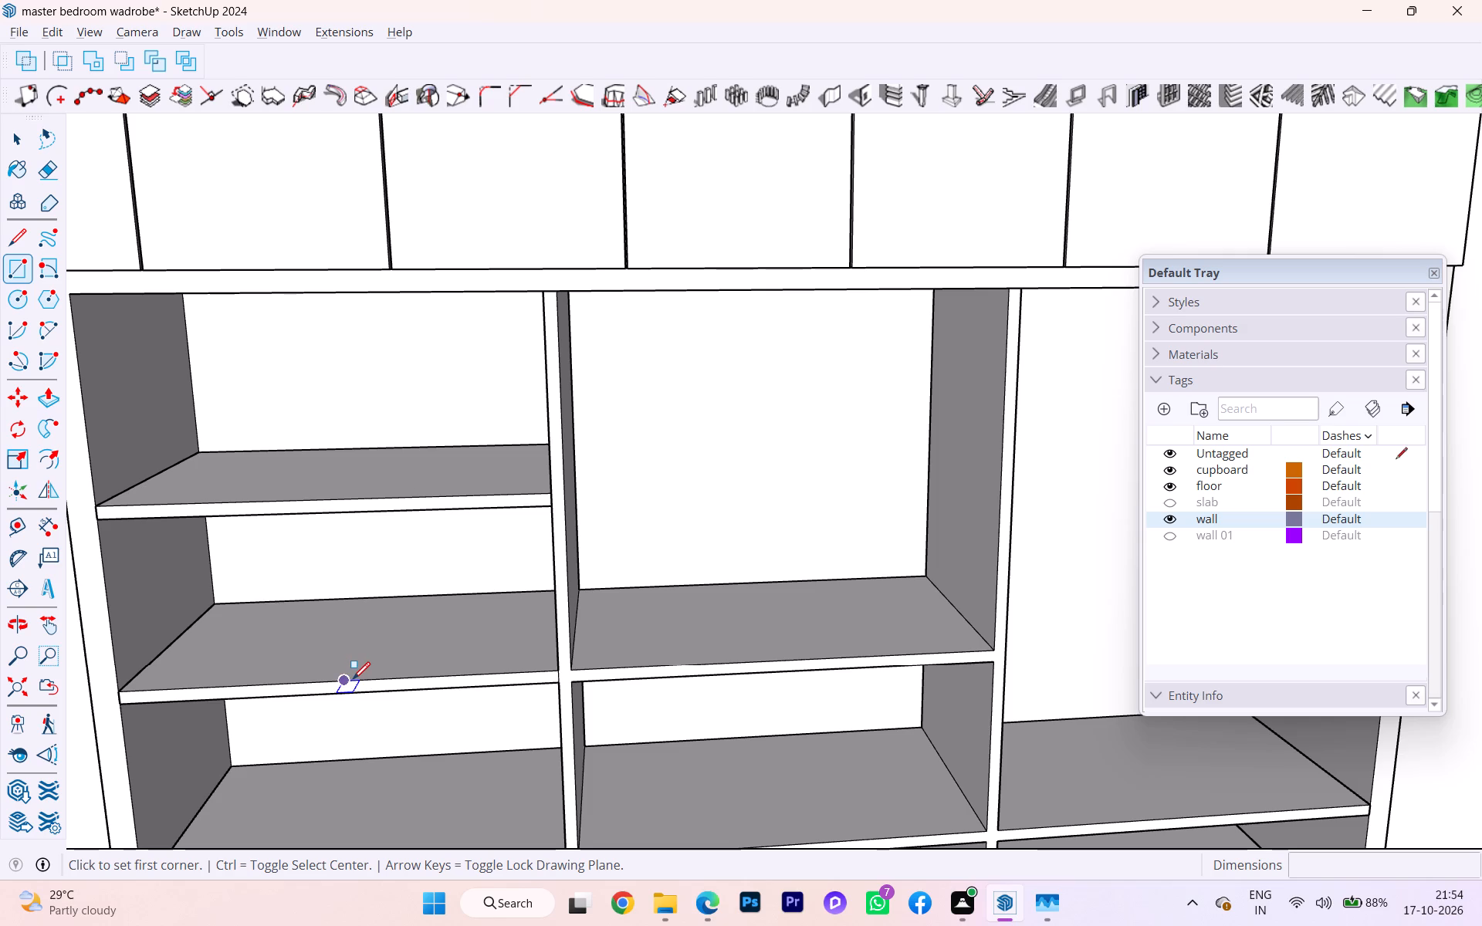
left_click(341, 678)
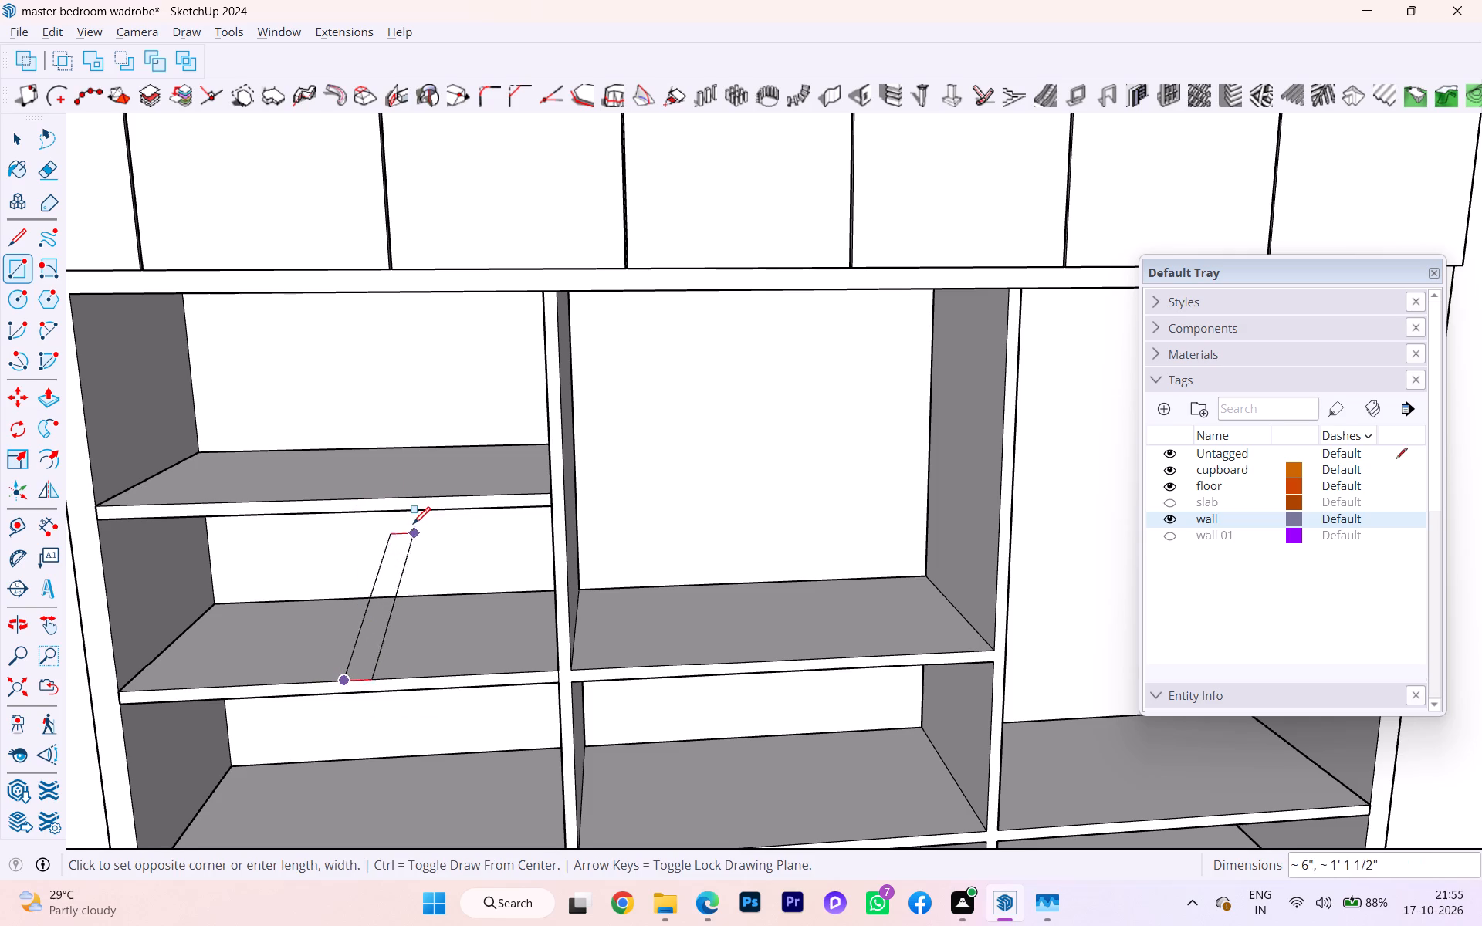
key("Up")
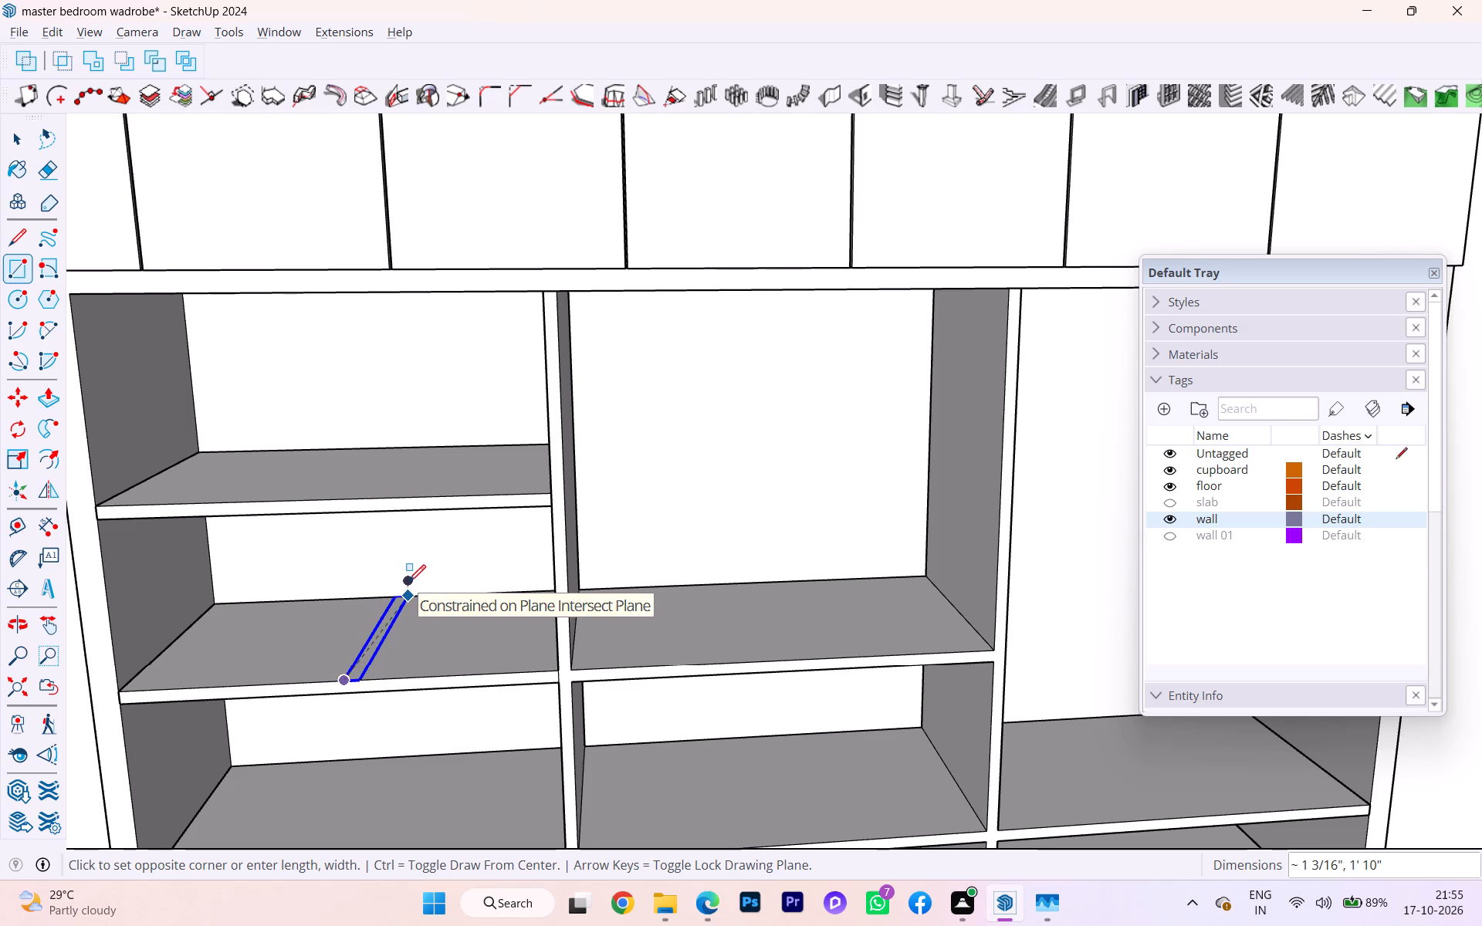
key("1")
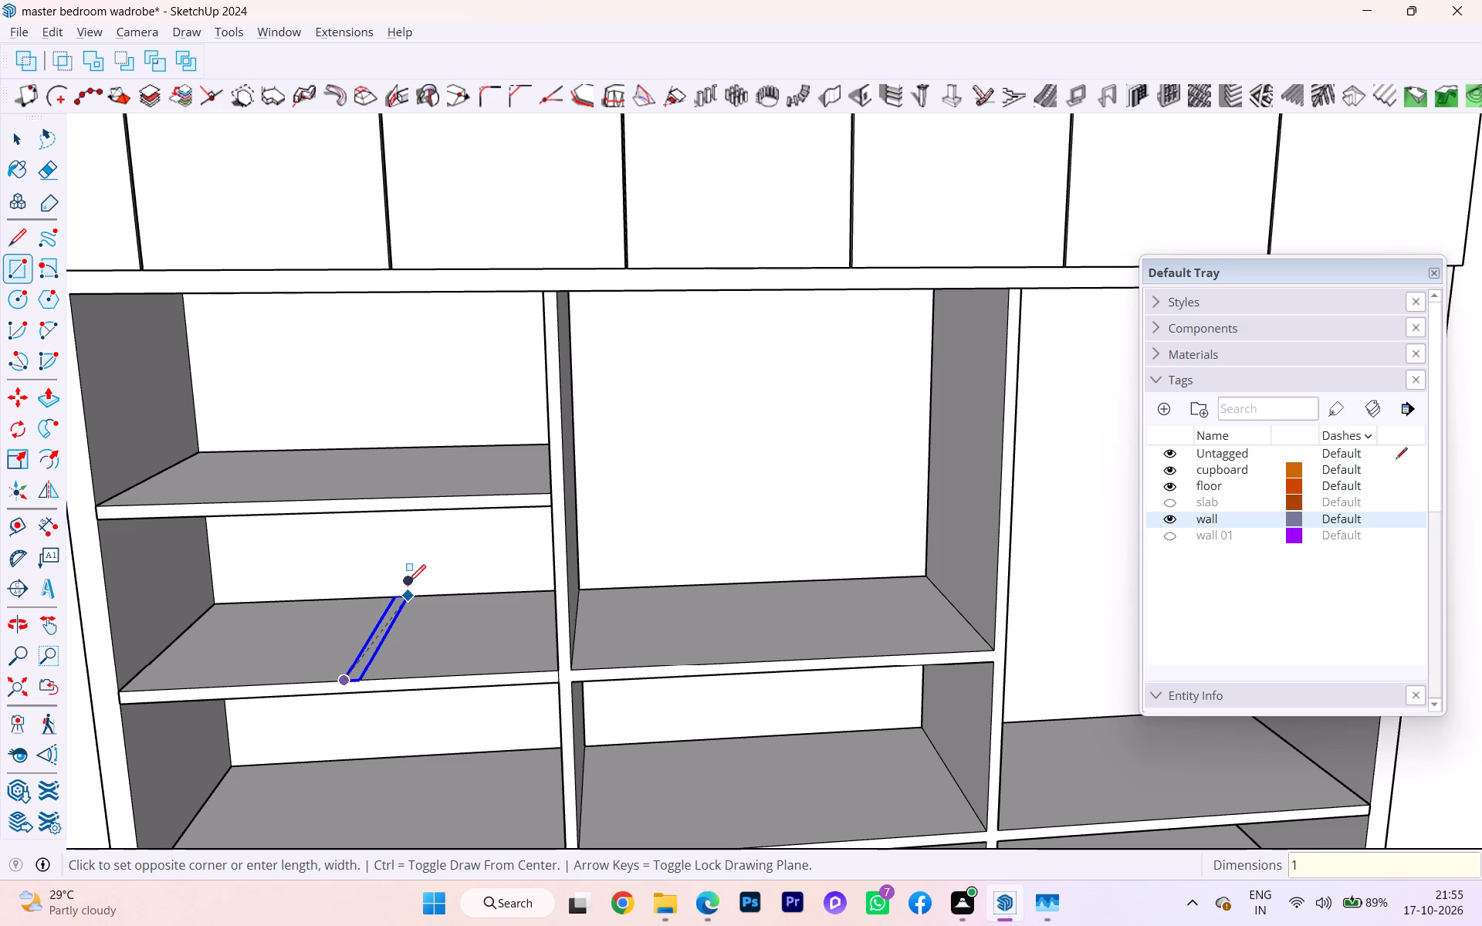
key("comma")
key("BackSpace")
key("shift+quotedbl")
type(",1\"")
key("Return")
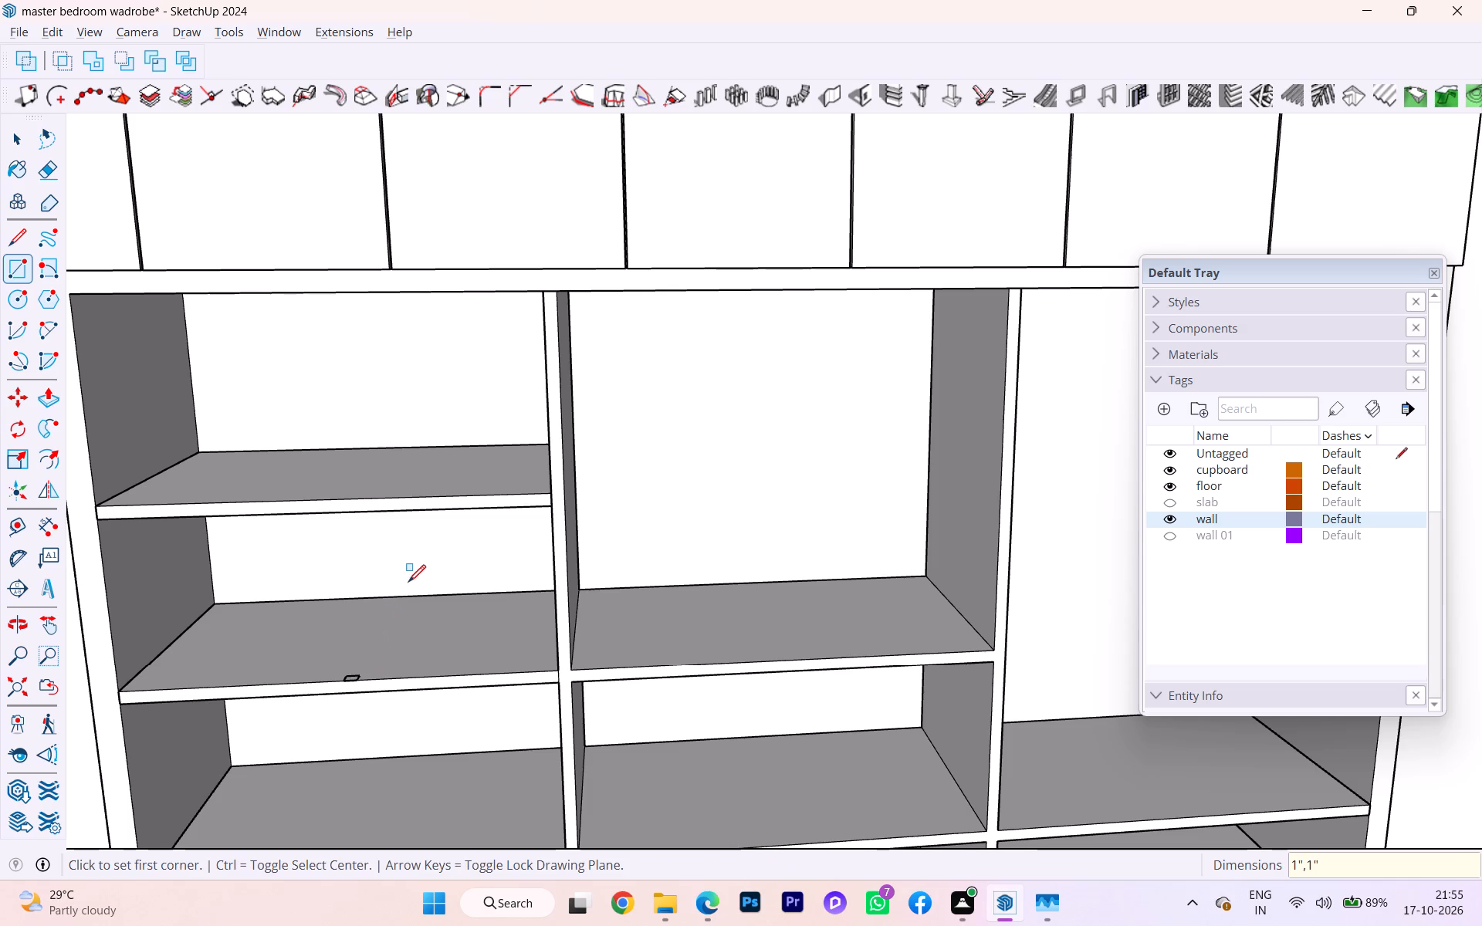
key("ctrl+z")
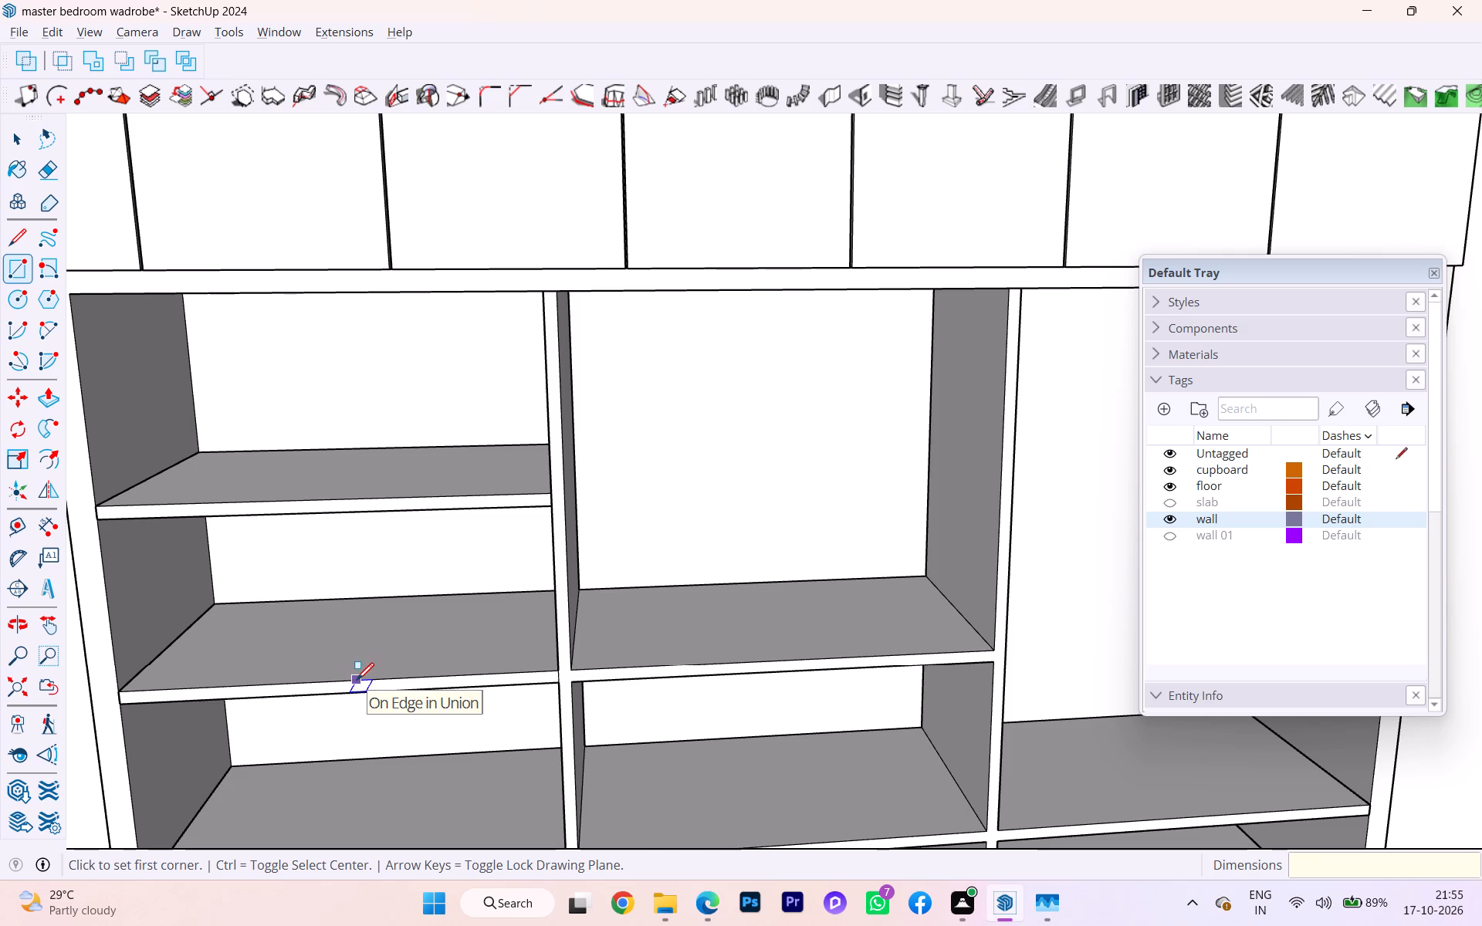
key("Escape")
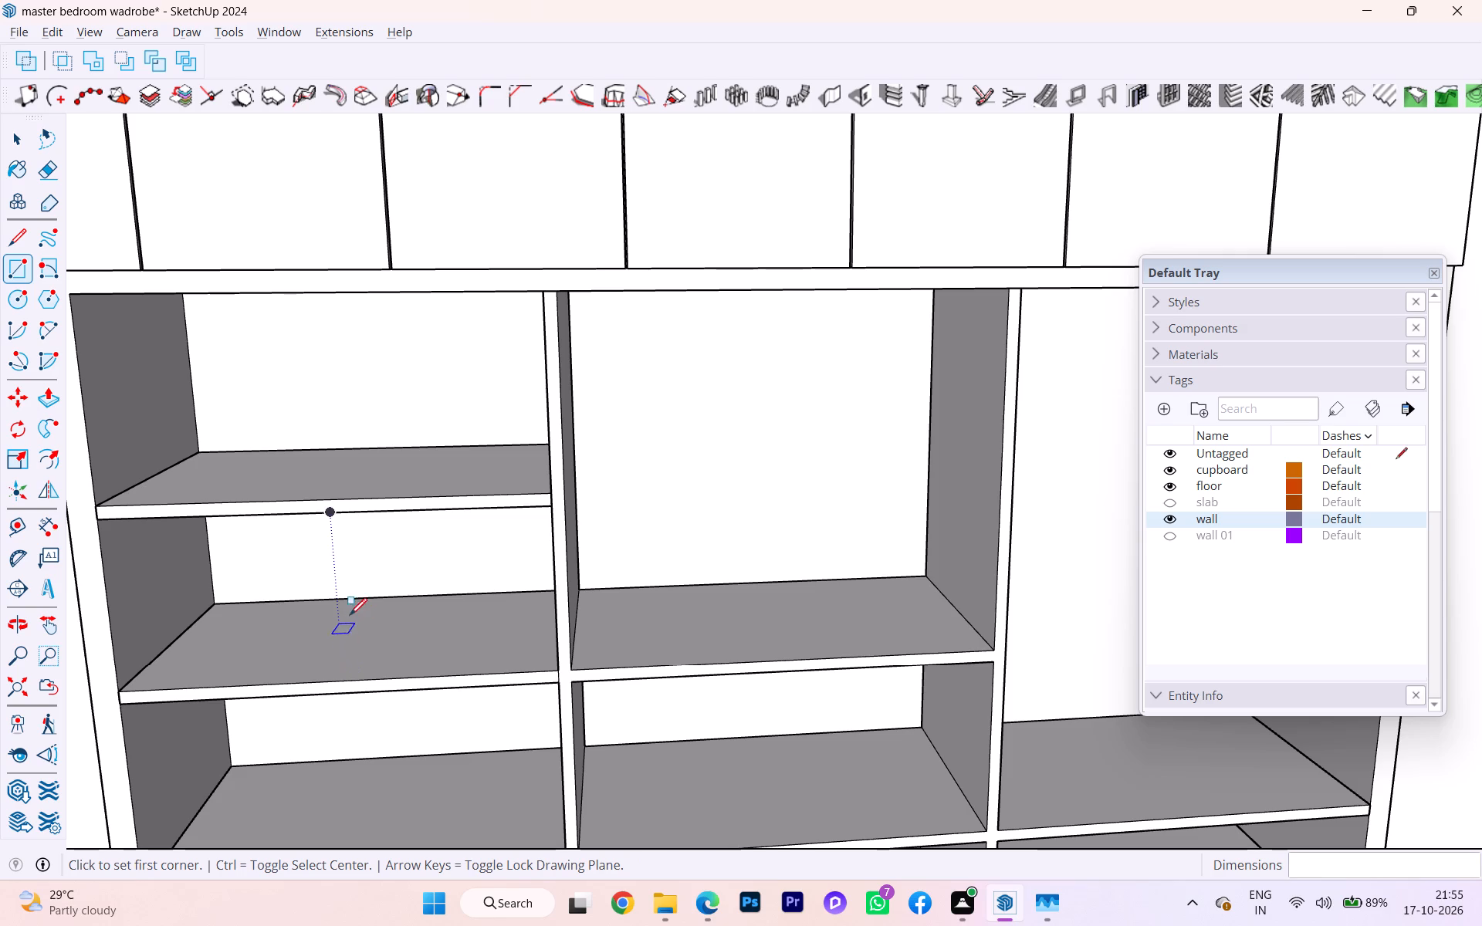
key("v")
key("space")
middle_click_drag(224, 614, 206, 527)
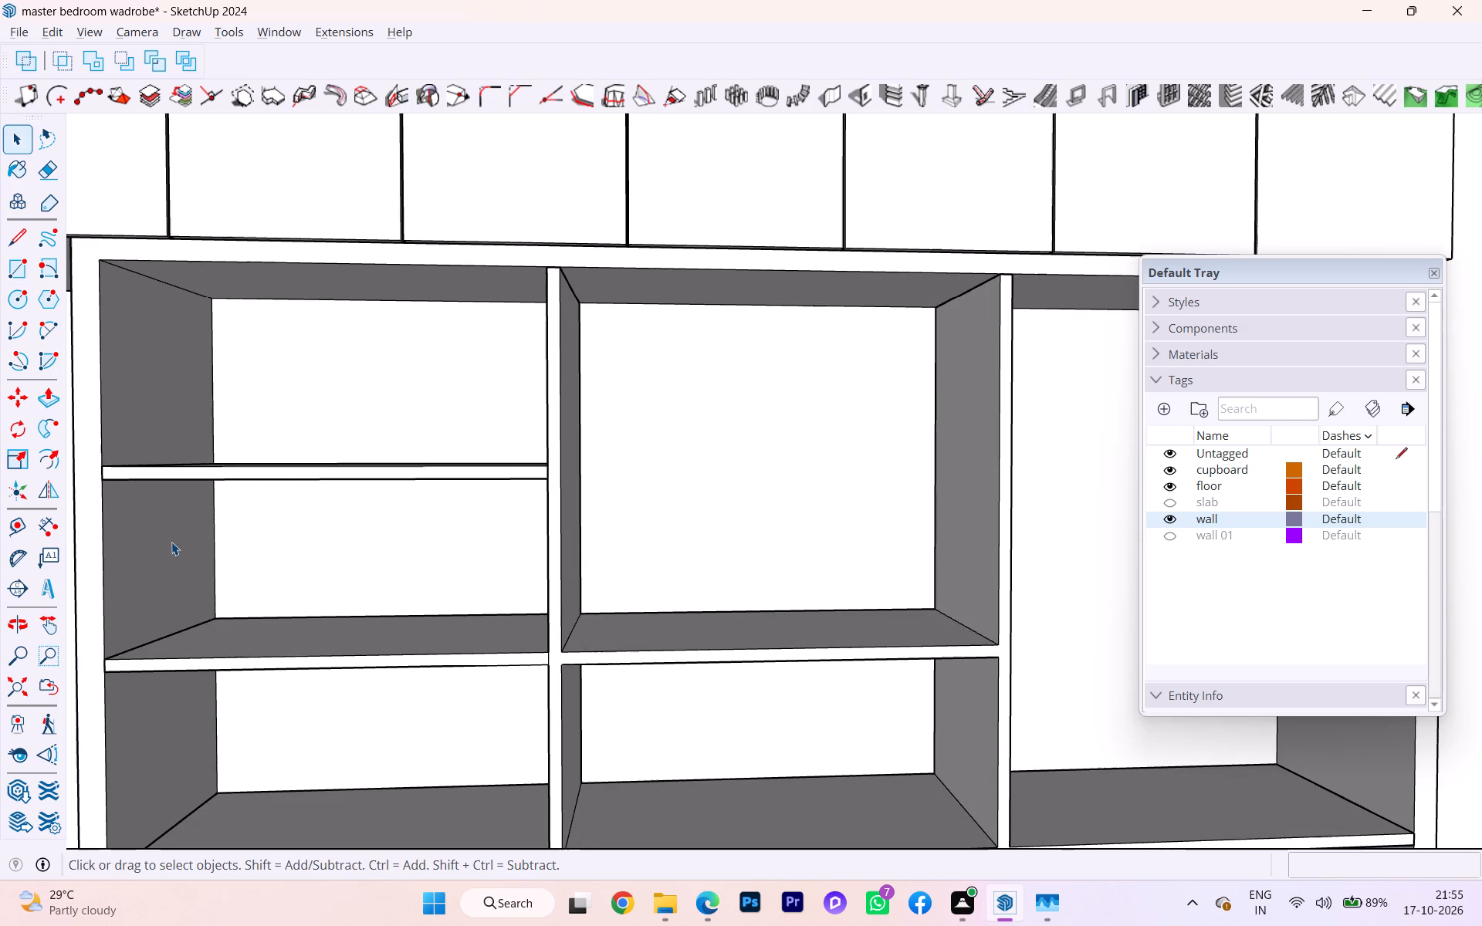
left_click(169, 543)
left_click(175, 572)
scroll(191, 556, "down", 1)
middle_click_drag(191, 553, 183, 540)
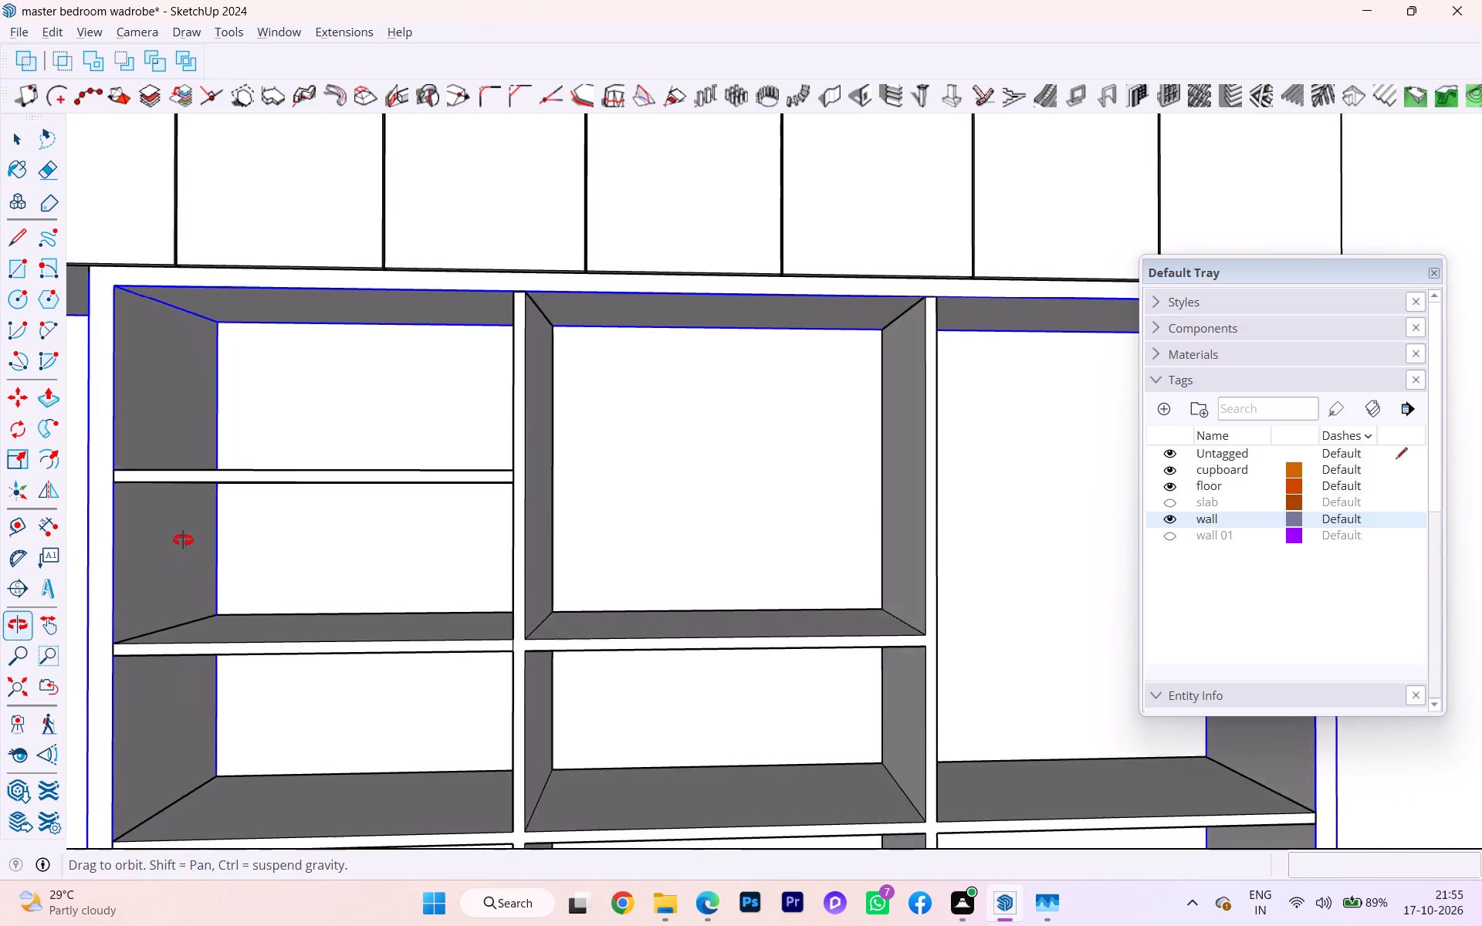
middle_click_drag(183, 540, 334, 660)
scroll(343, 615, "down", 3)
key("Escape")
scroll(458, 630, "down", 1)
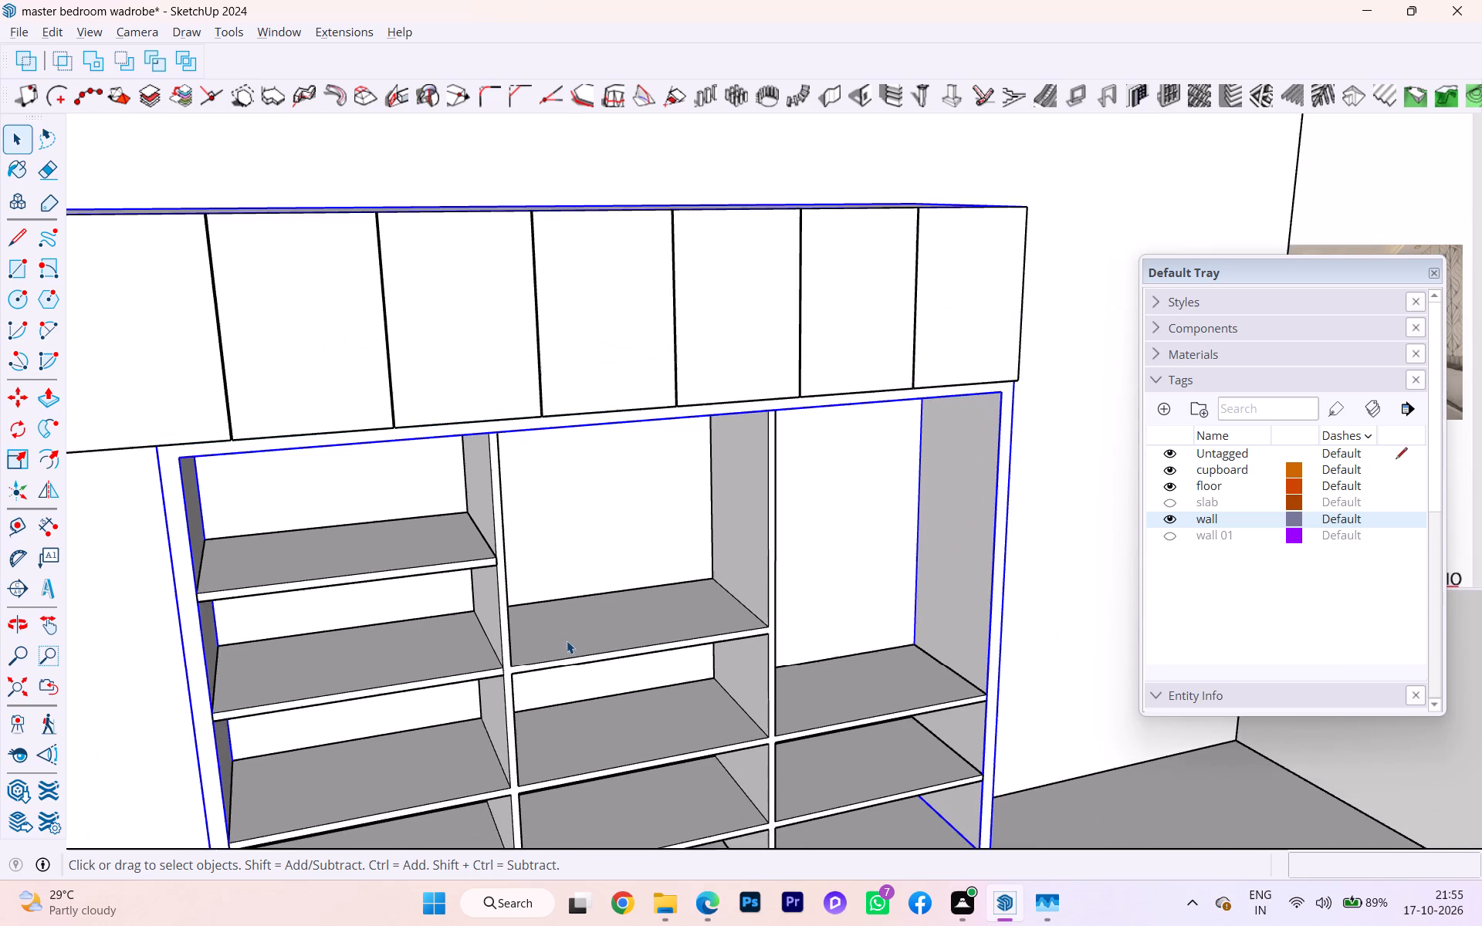
Inside the wardrobe group, Push/Pull the middle bay's uppermost shelf down through its 1" thickness to remove it.
middle_click_drag(568, 633, 435, 588)
double_click(584, 620)
triple_click(588, 618)
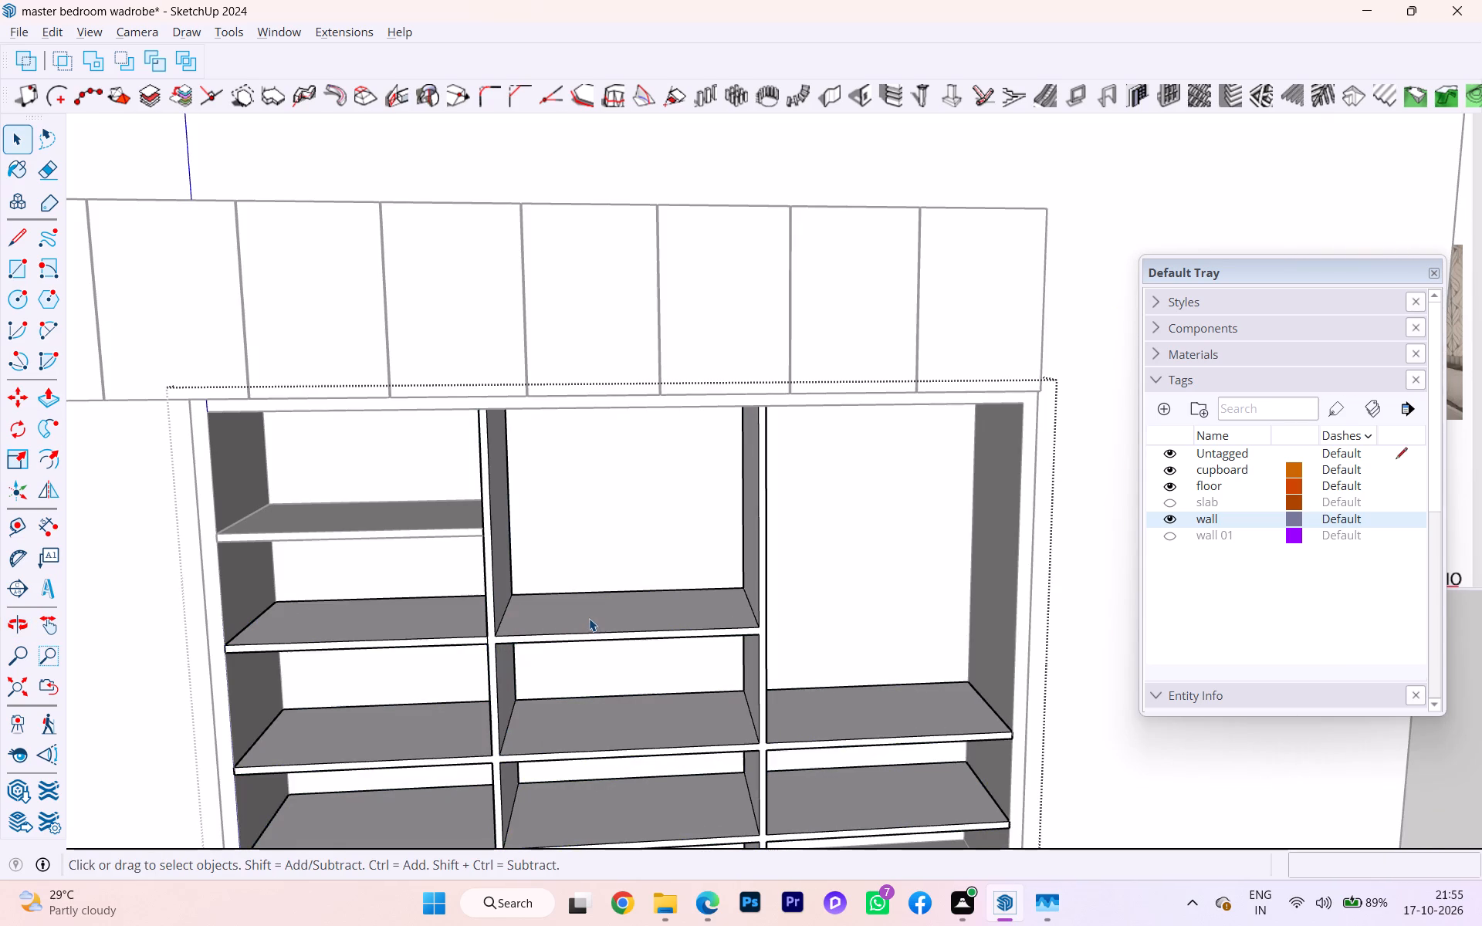
double_click(589, 618)
double_click(589, 618)
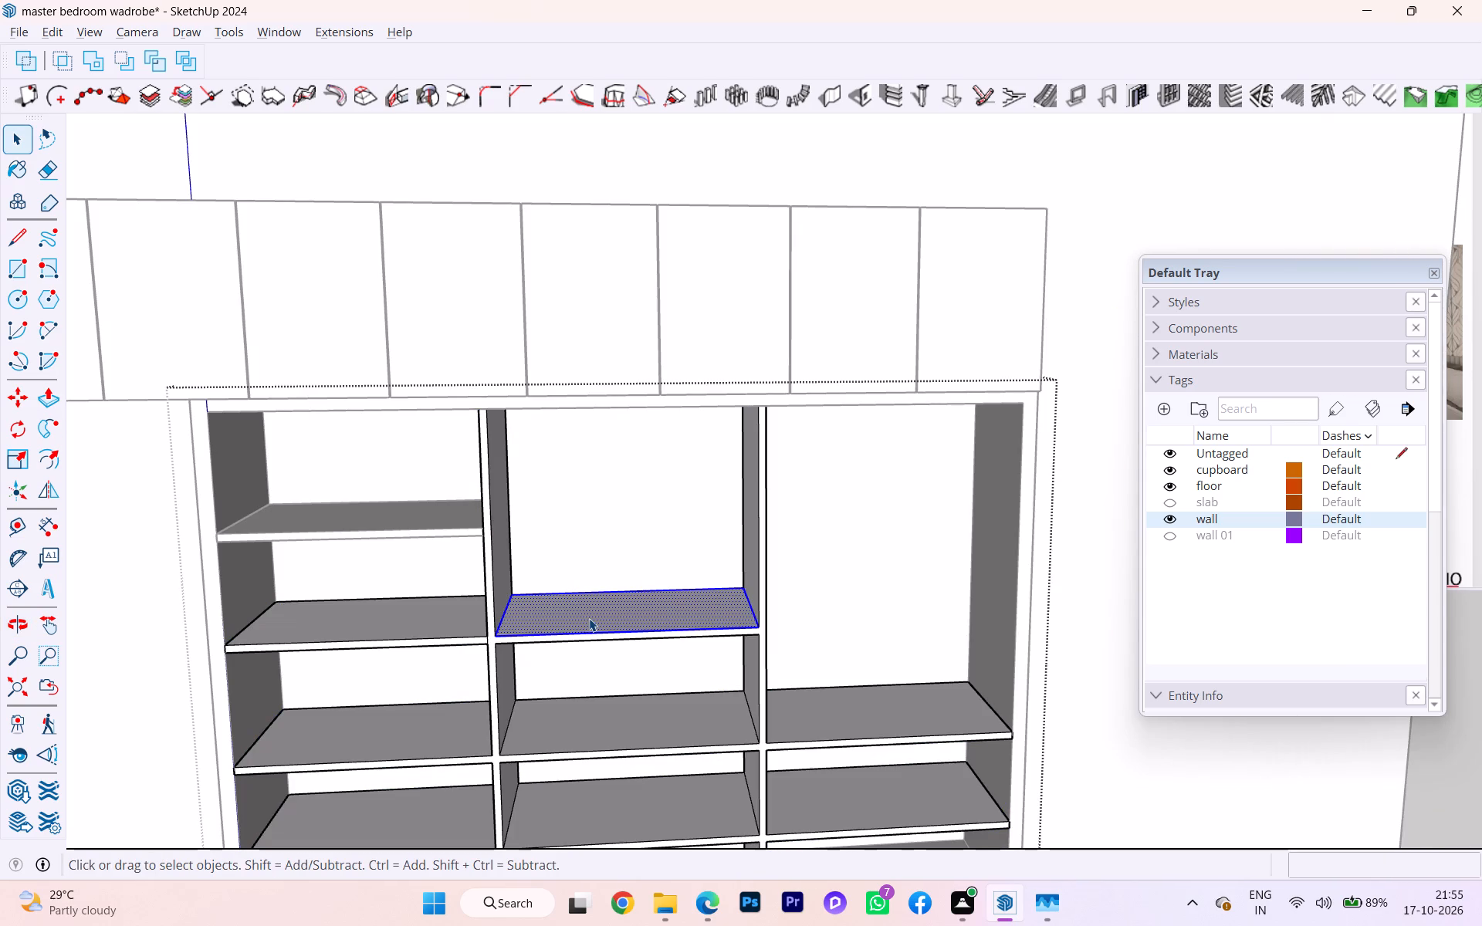
key("p")
left_click(589, 618)
left_click(591, 629)
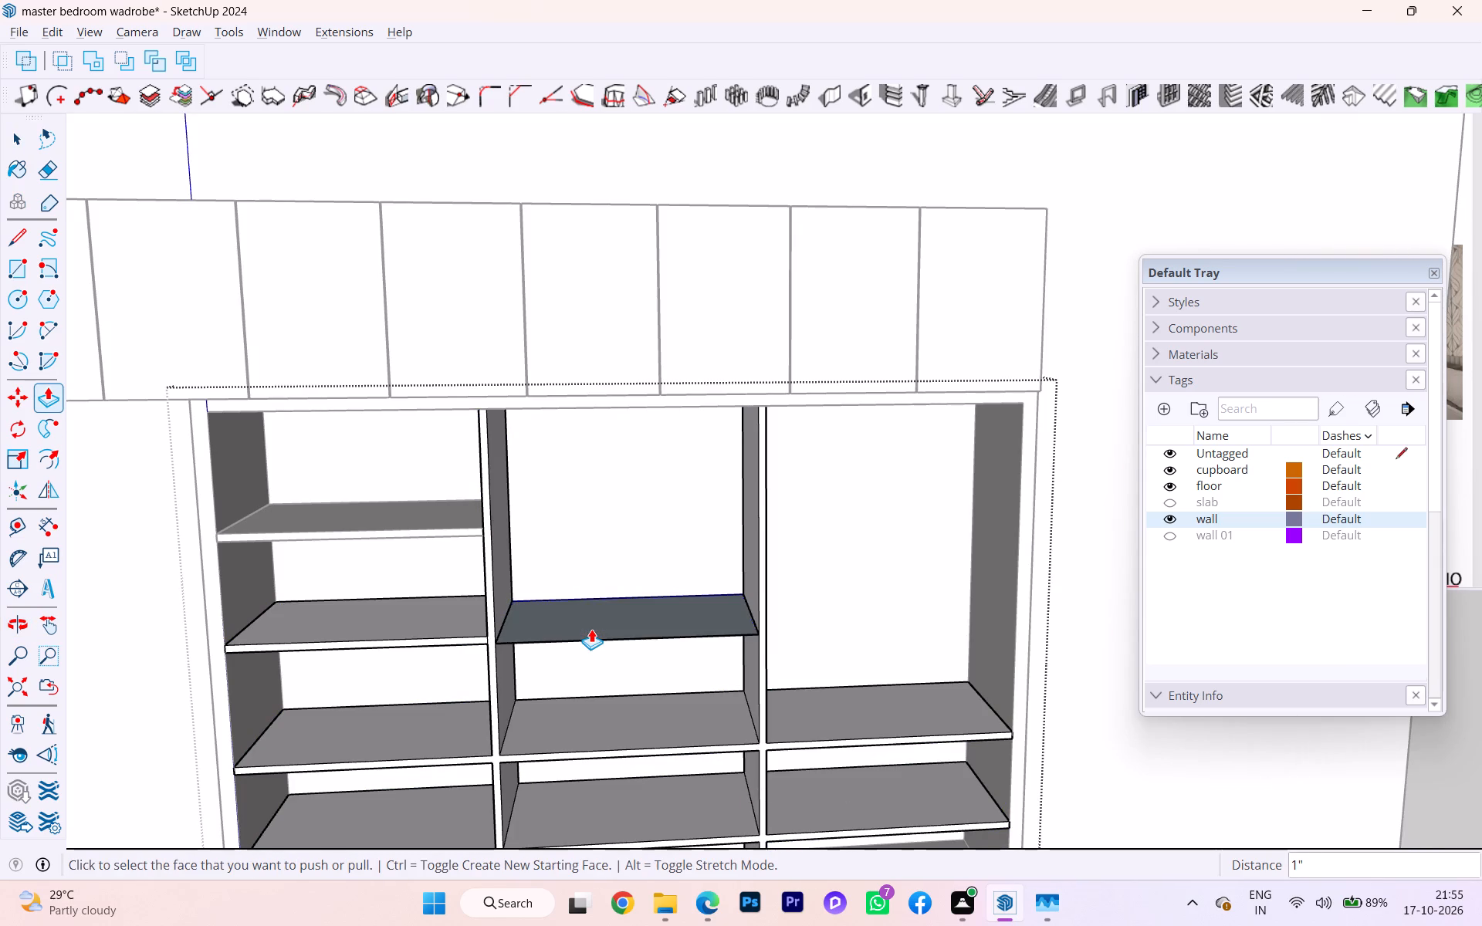
Compare the wardrobe's bay and shelf layout in the model with the reference elevation.
scroll(519, 624, "down", 2)
scroll(416, 578, "down", 3)
scroll(336, 617, "up", 5)
scroll(336, 617, "down", 2)
scroll(286, 640, "up", 2)
scroll(272, 642, "down", 2)
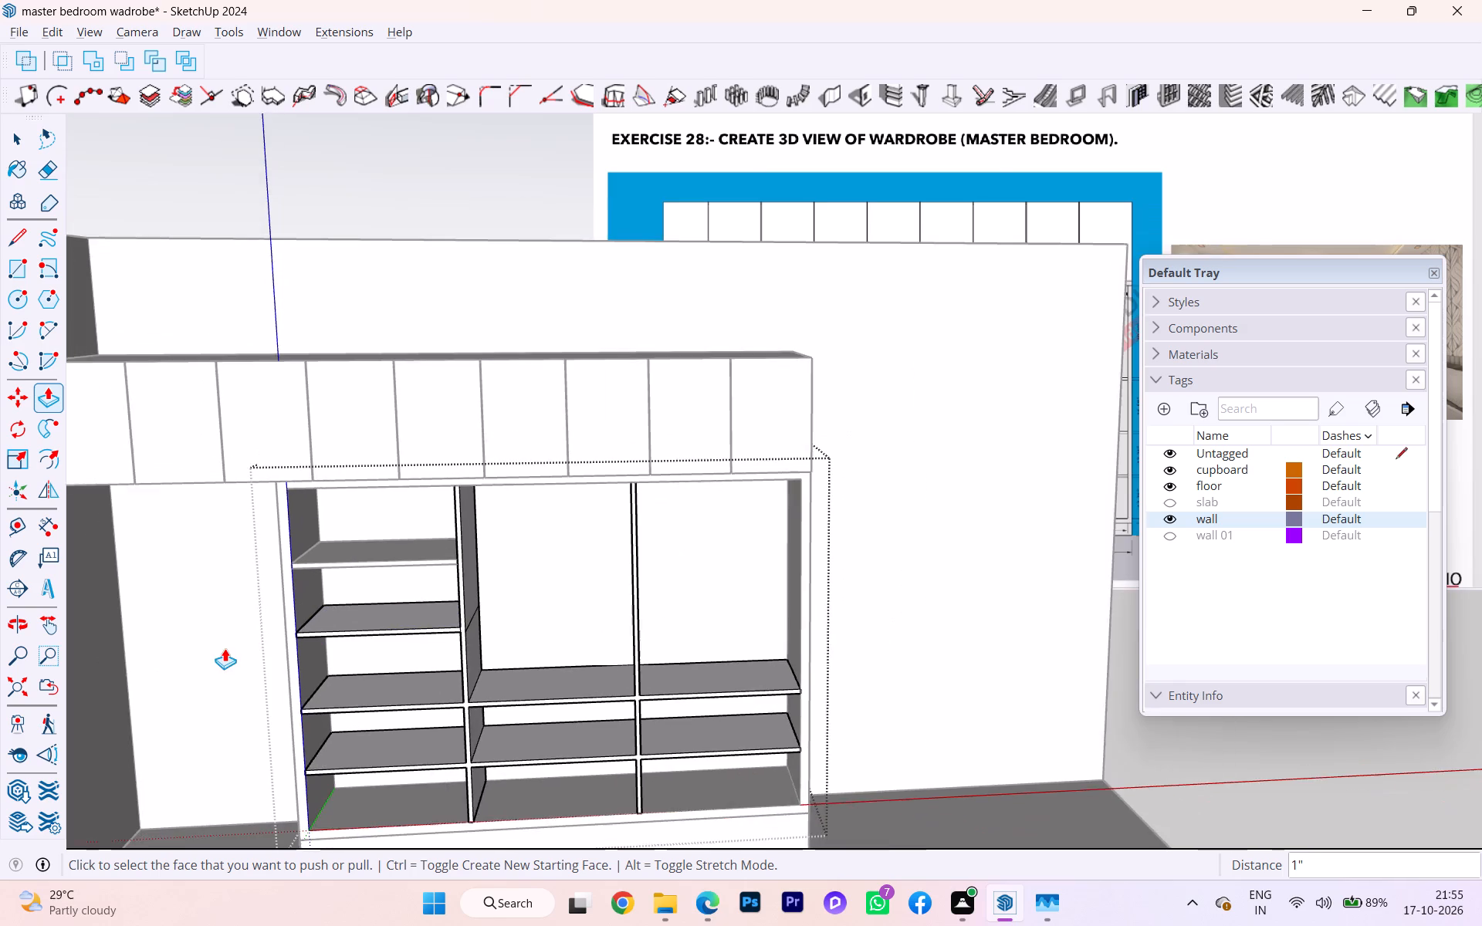
scroll(225, 648, "down", 2)
scroll(221, 649, "up", 2)
scroll(221, 649, "down", 2)
scroll(222, 649, "up", 1)
scroll(232, 645, "down", 9)
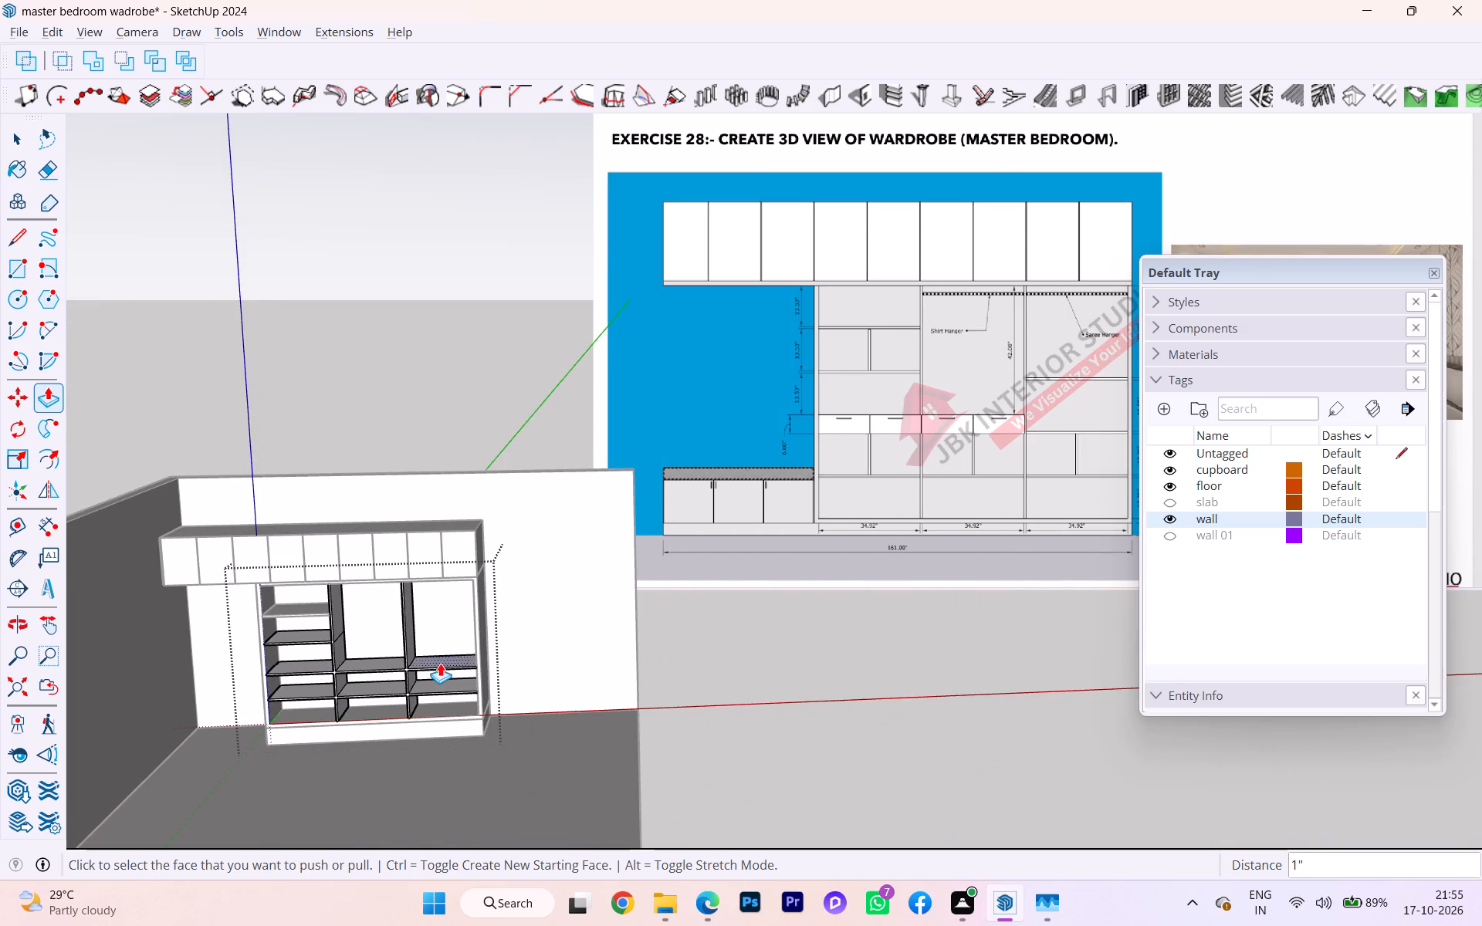
scroll(445, 655, "up", 3)
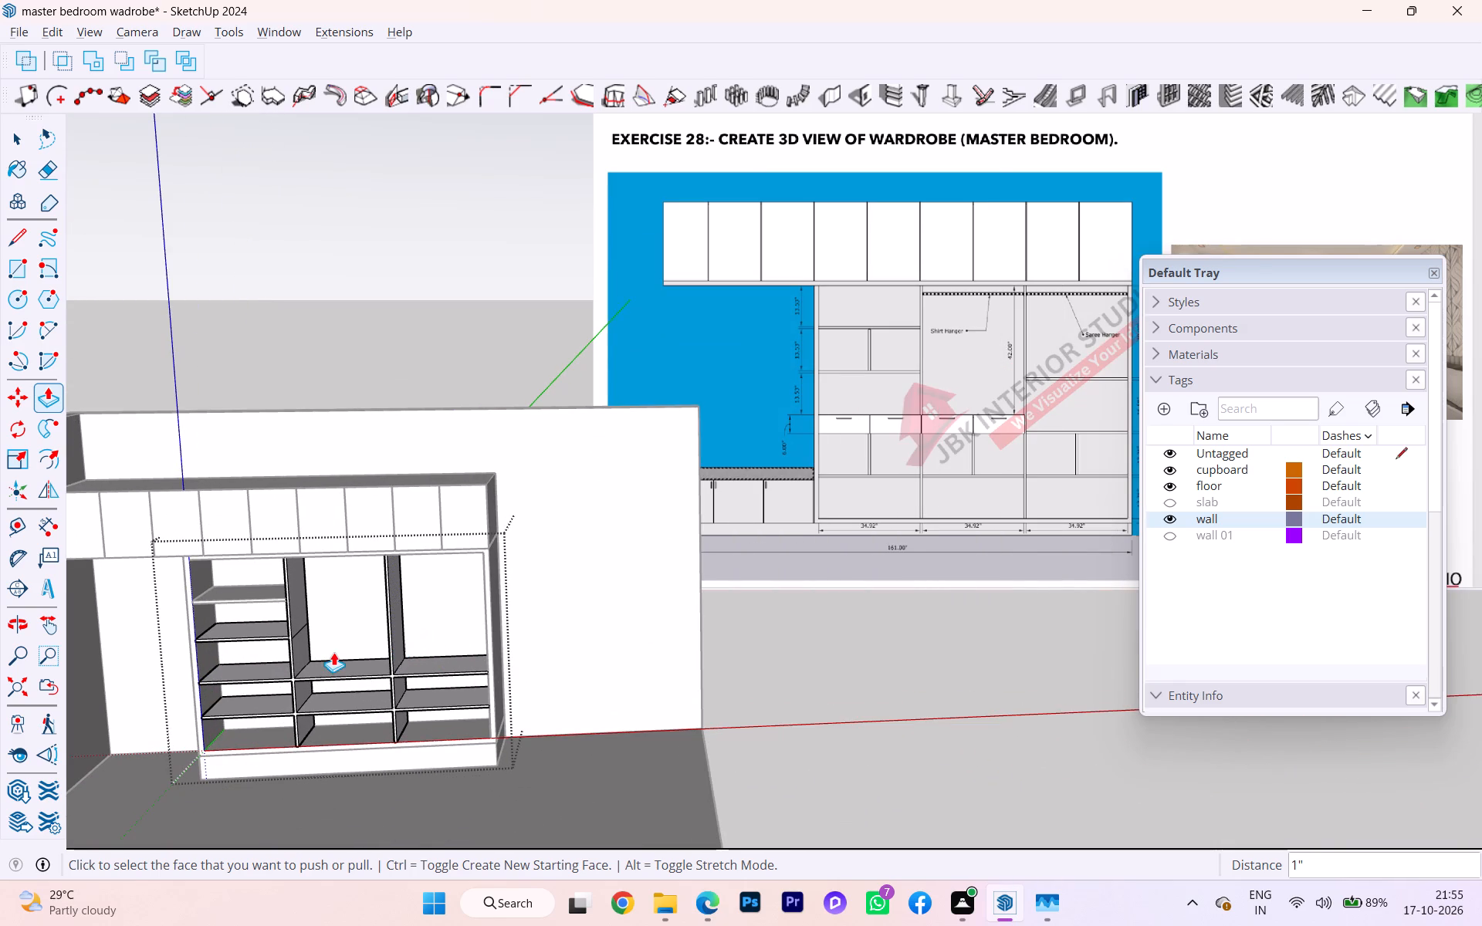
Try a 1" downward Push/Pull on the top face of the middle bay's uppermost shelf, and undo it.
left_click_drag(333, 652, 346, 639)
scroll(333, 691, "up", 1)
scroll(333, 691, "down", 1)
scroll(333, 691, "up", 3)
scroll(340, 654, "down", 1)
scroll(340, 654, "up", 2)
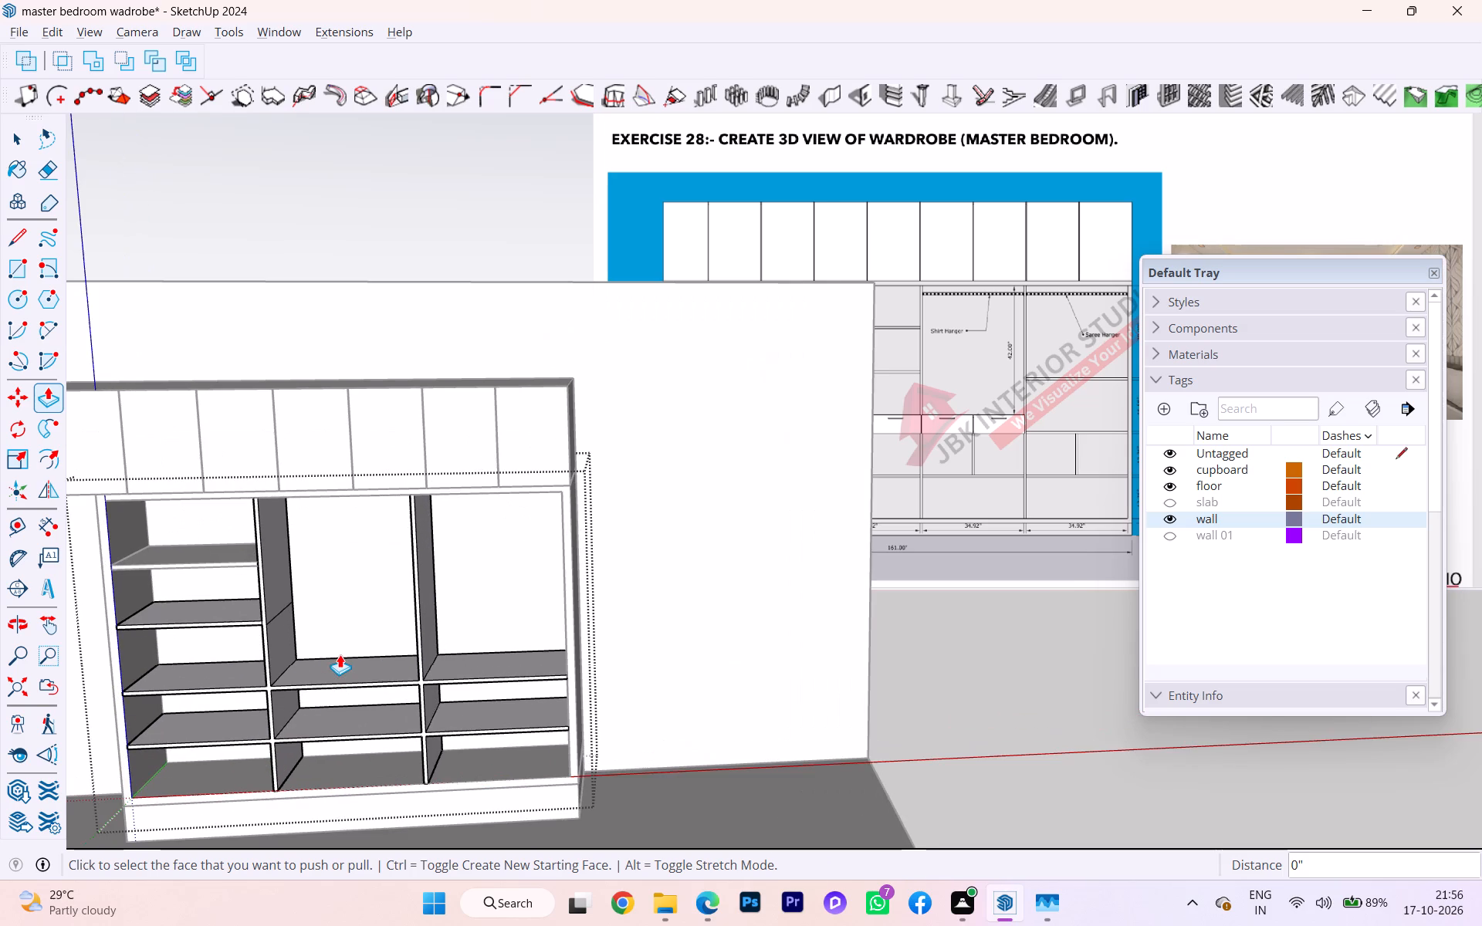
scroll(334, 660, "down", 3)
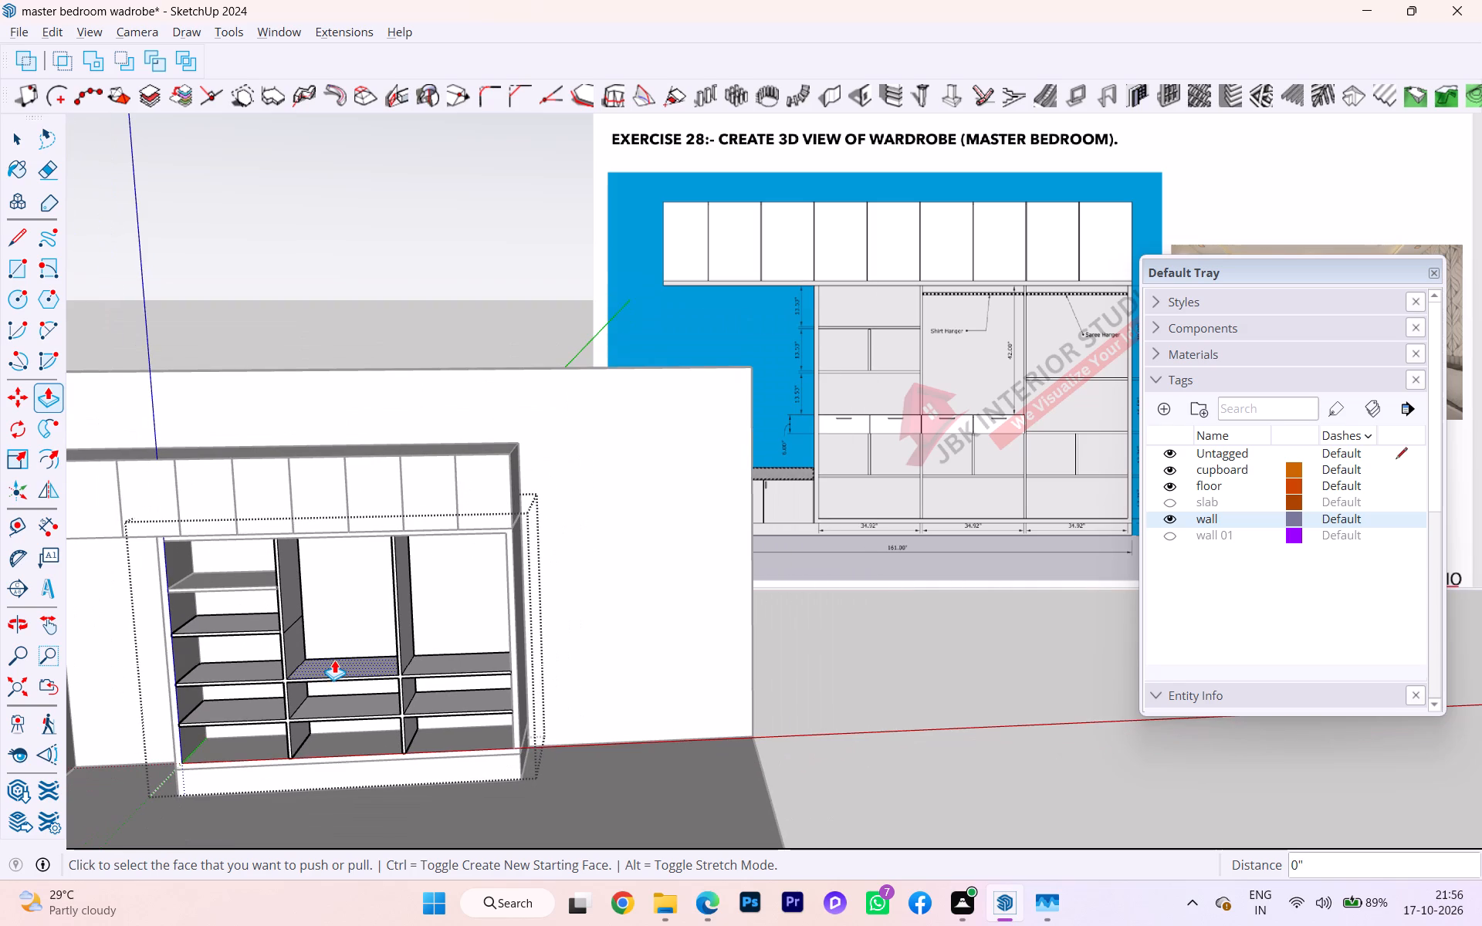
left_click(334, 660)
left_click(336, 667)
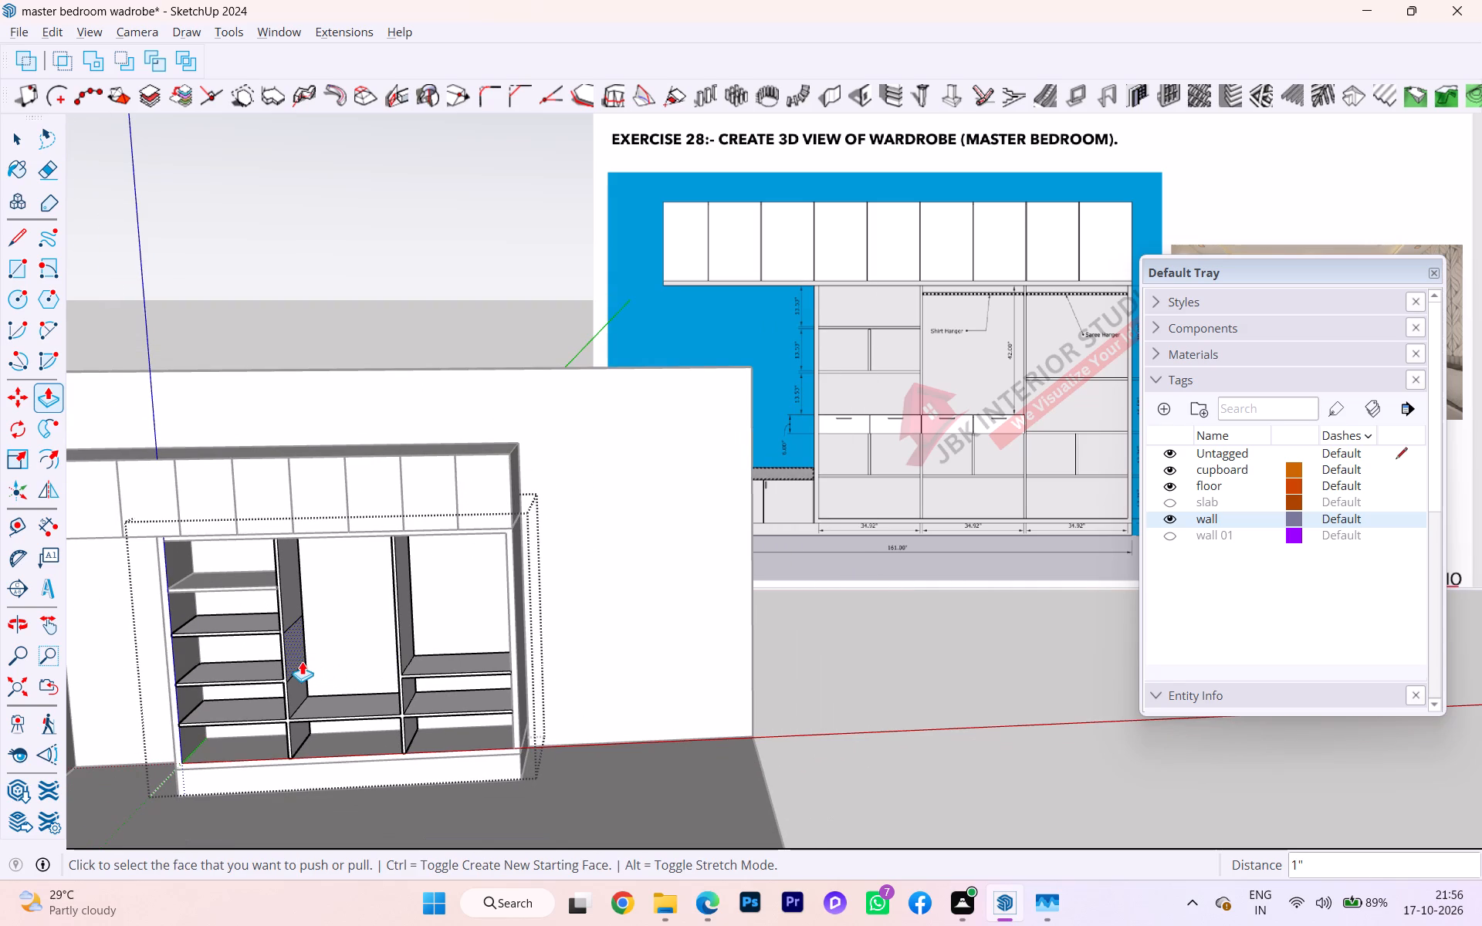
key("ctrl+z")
Push/Pull the top face of the middle bay's uppermost shelf down by 15/16".
scroll(306, 667, "up", 2)
scroll(306, 667, "down", 1)
scroll(306, 667, "up", 10)
left_click(333, 673)
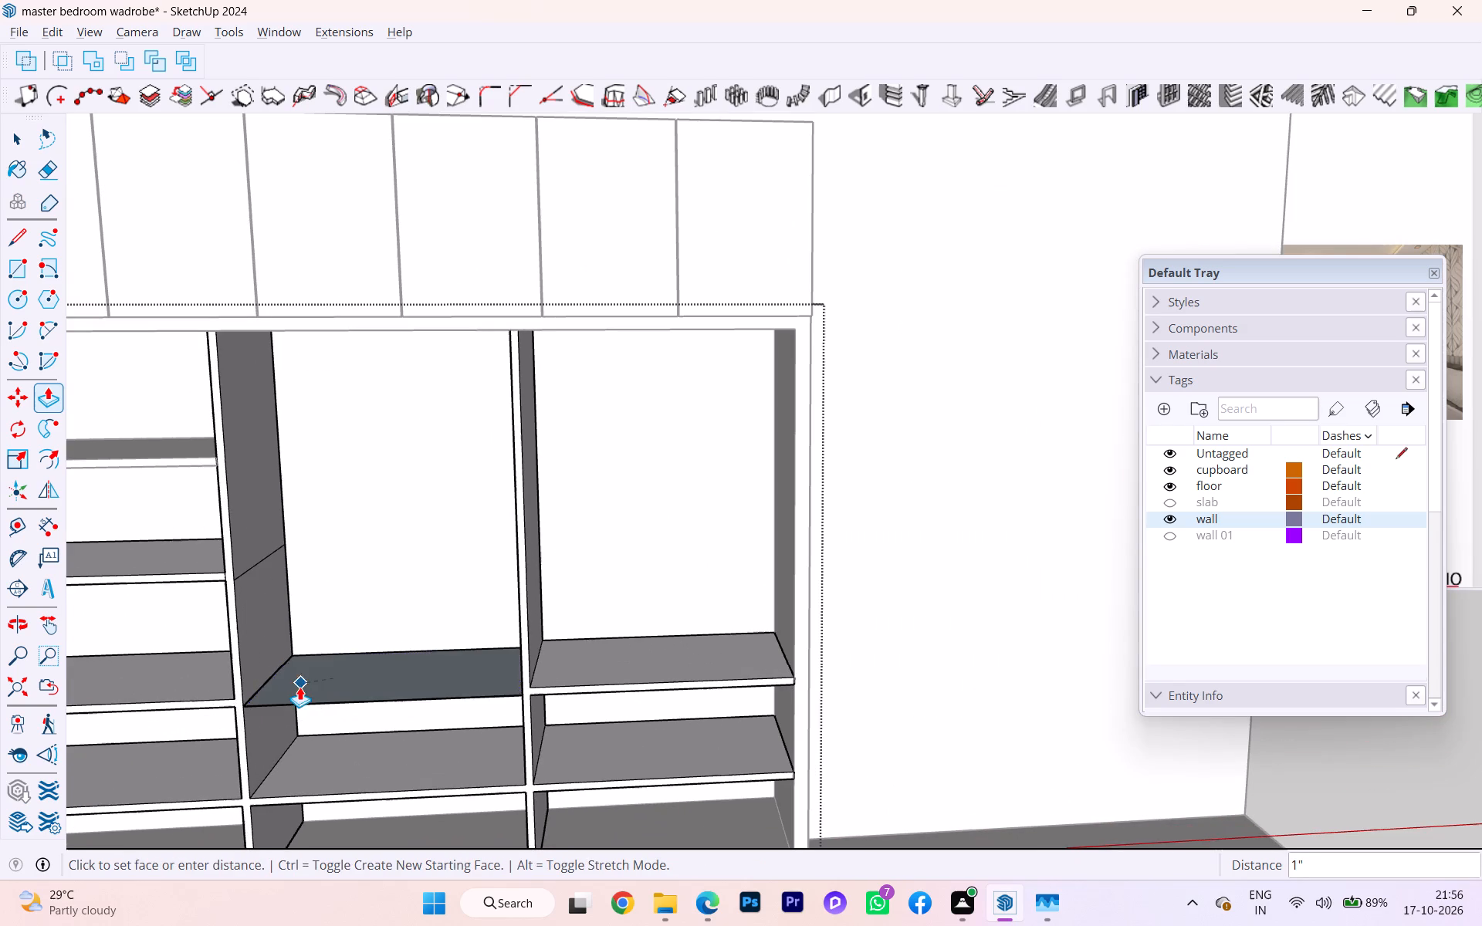
left_click(250, 691)
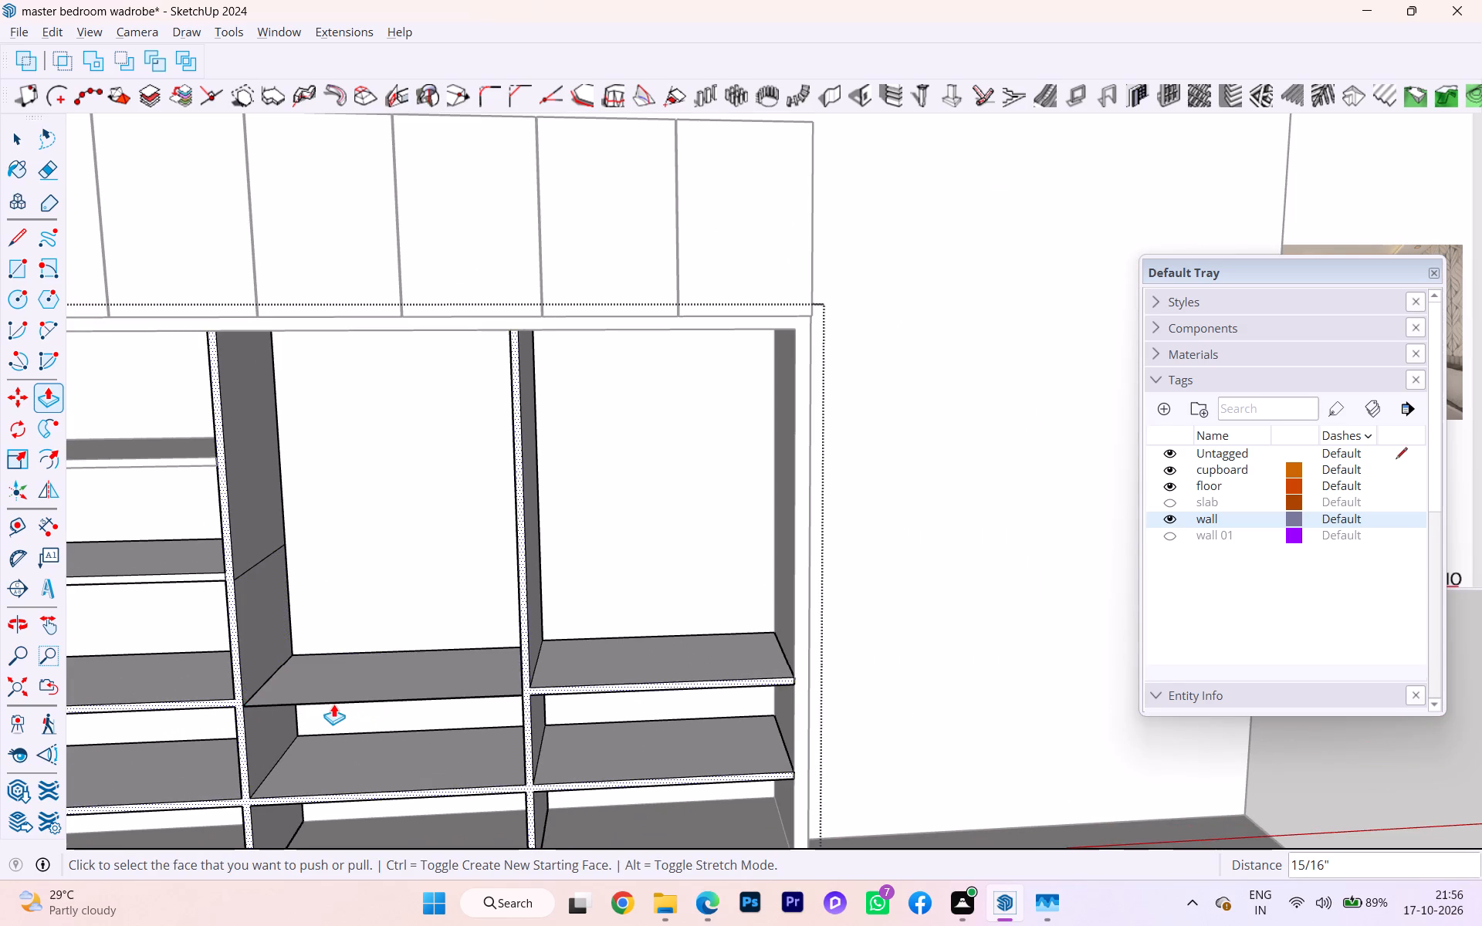
key("Escape")
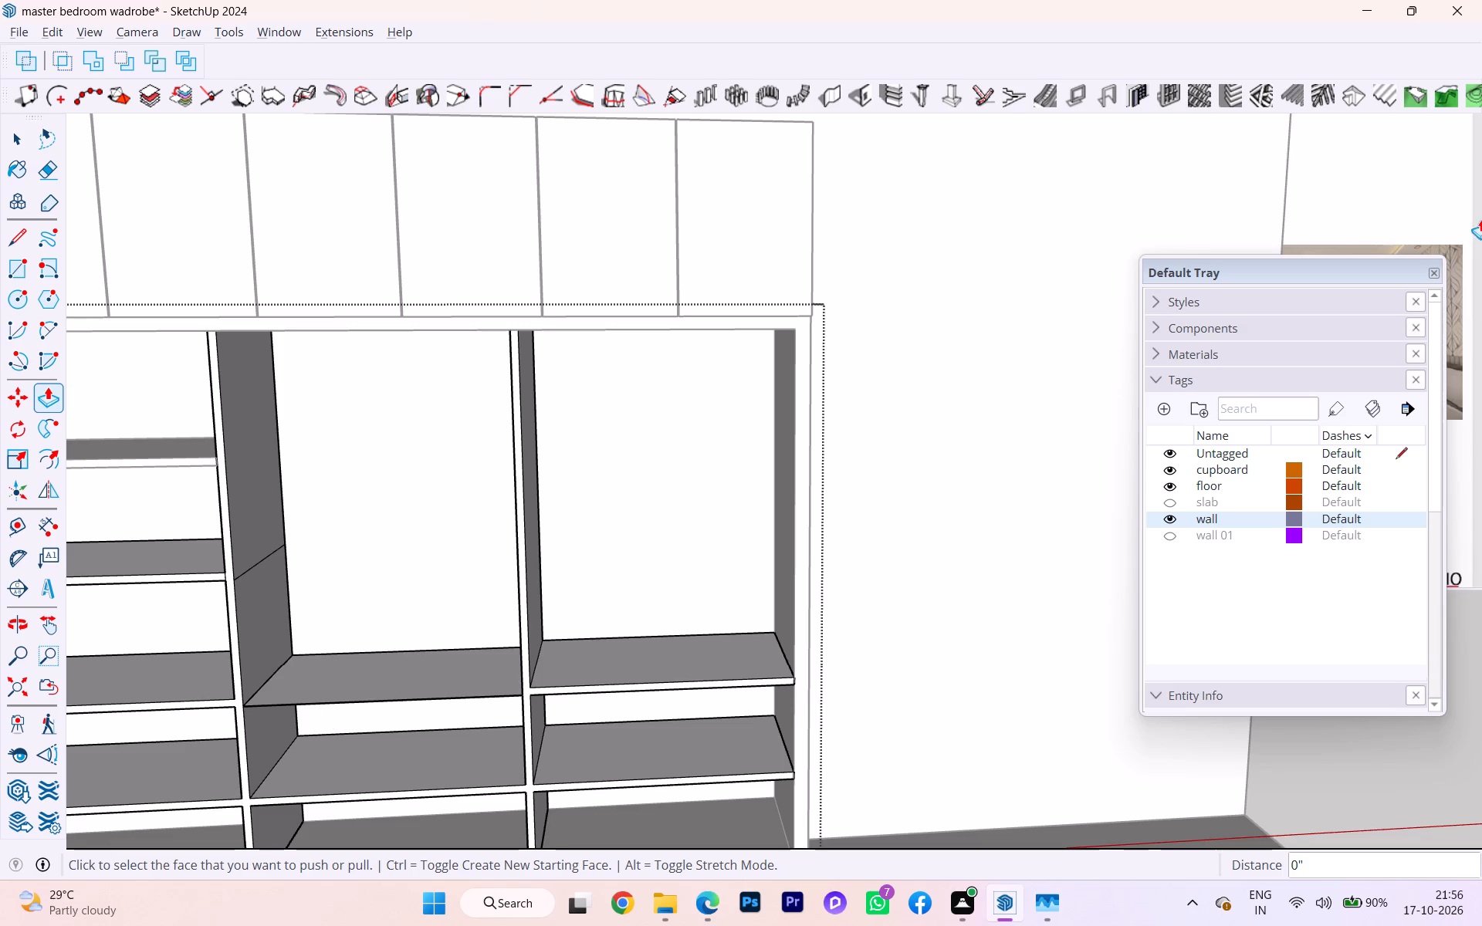
Push/Pull the top face of the first bay's third shelf from the top down by 15/16".
left_click(203, 665)
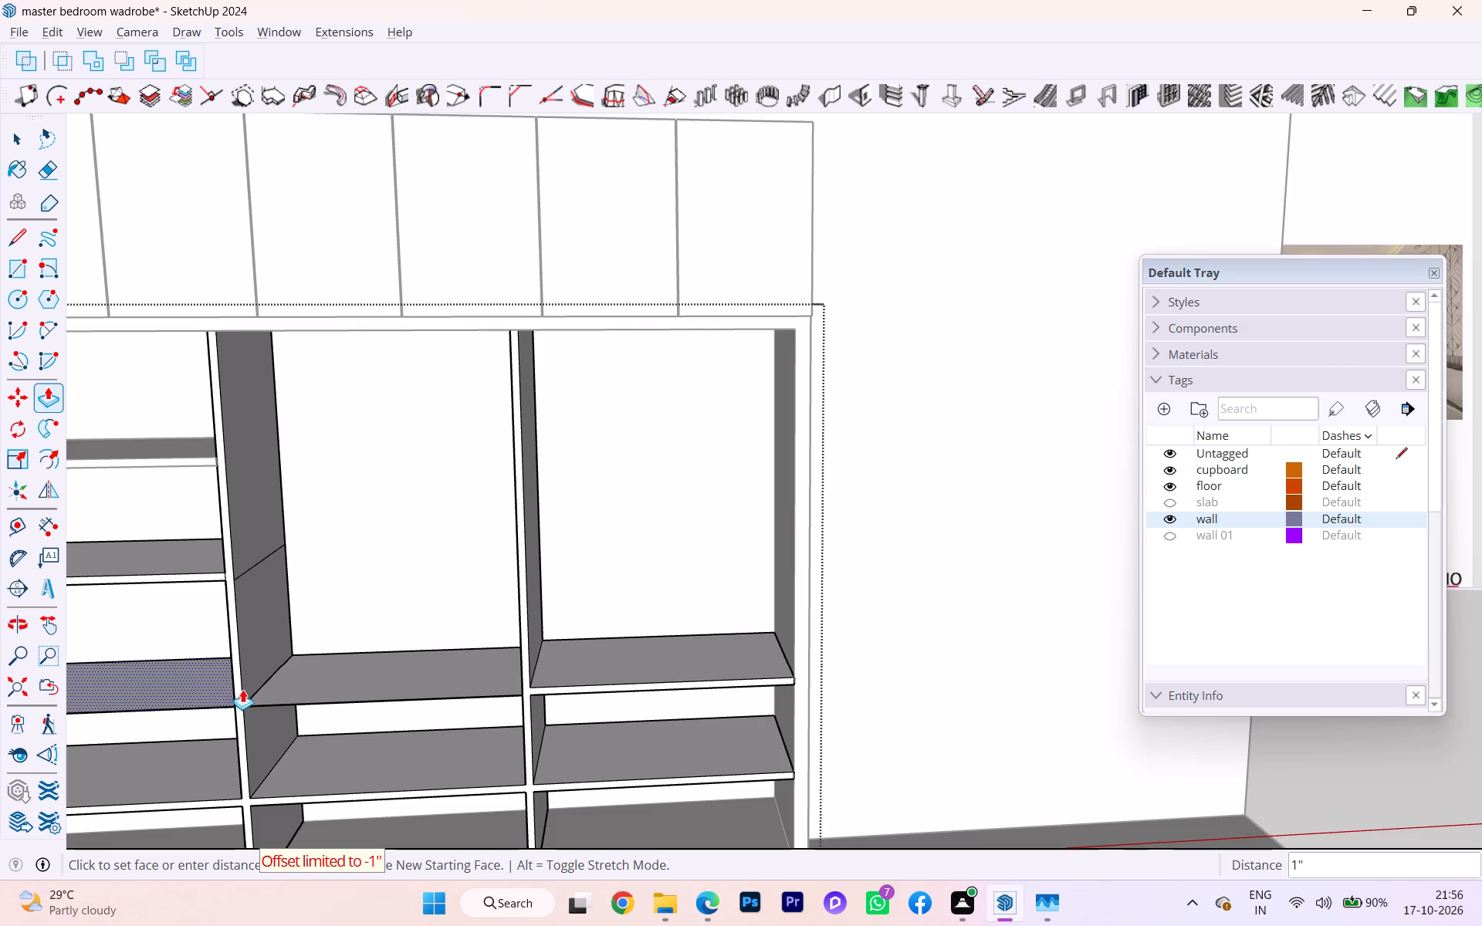
left_click(265, 693)
scroll(508, 582, "down", 3)
scroll(530, 585, "up", 1)
scroll(531, 585, "down", 1)
scroll(632, 569, "down", 1)
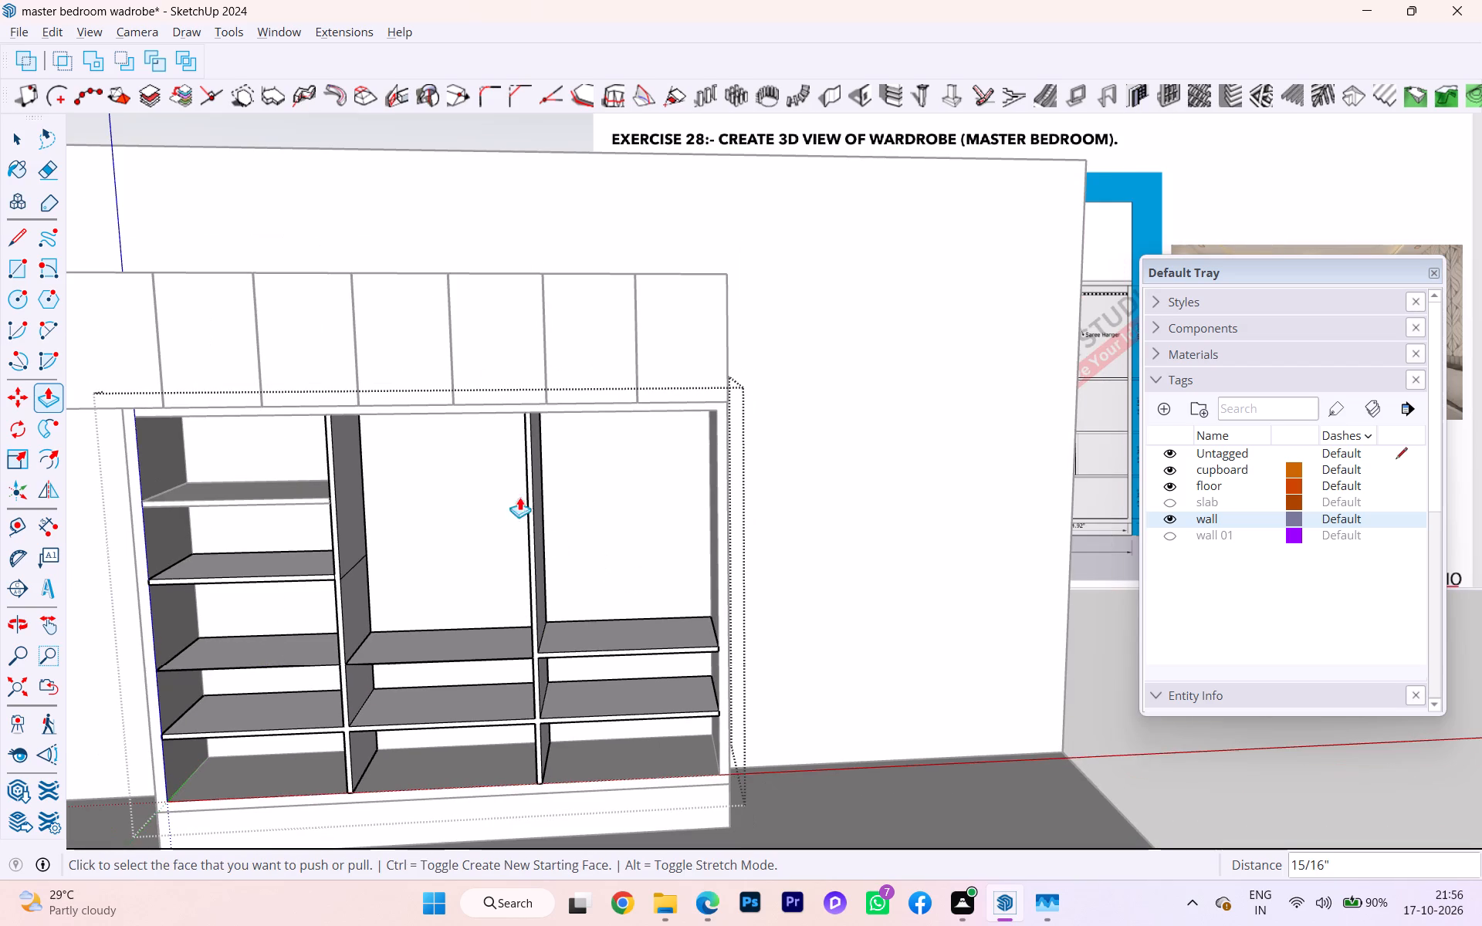
Delete the leftover edge on the first partition's face inside the middle bay, above its uppermost shelf.
left_click(10, 150)
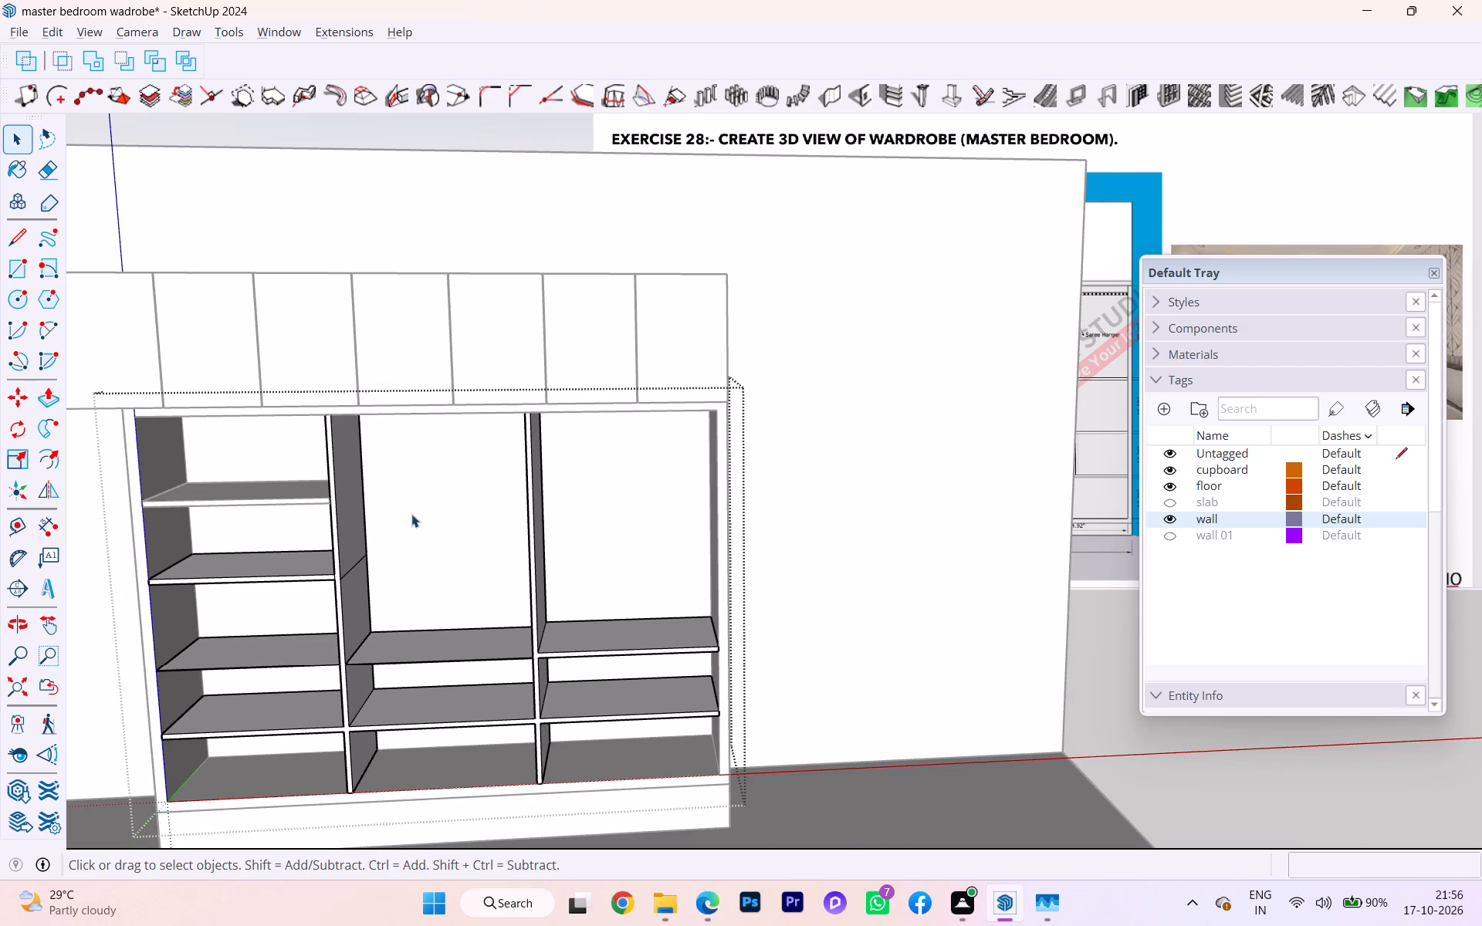
scroll(344, 569, "up", 4)
left_click(358, 576)
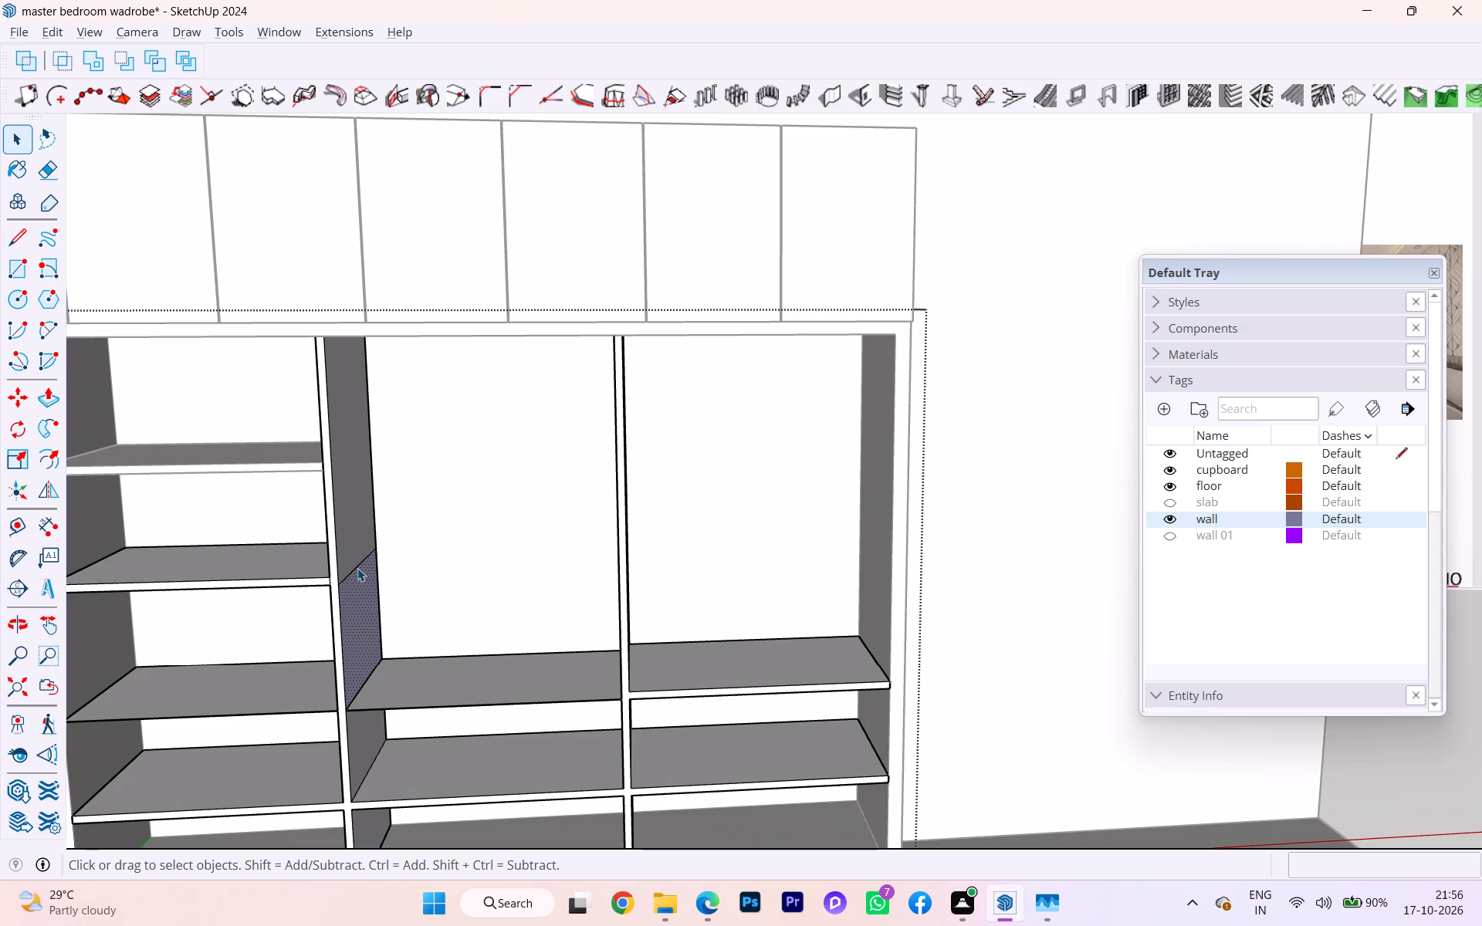
left_click(357, 568)
key("Delete")
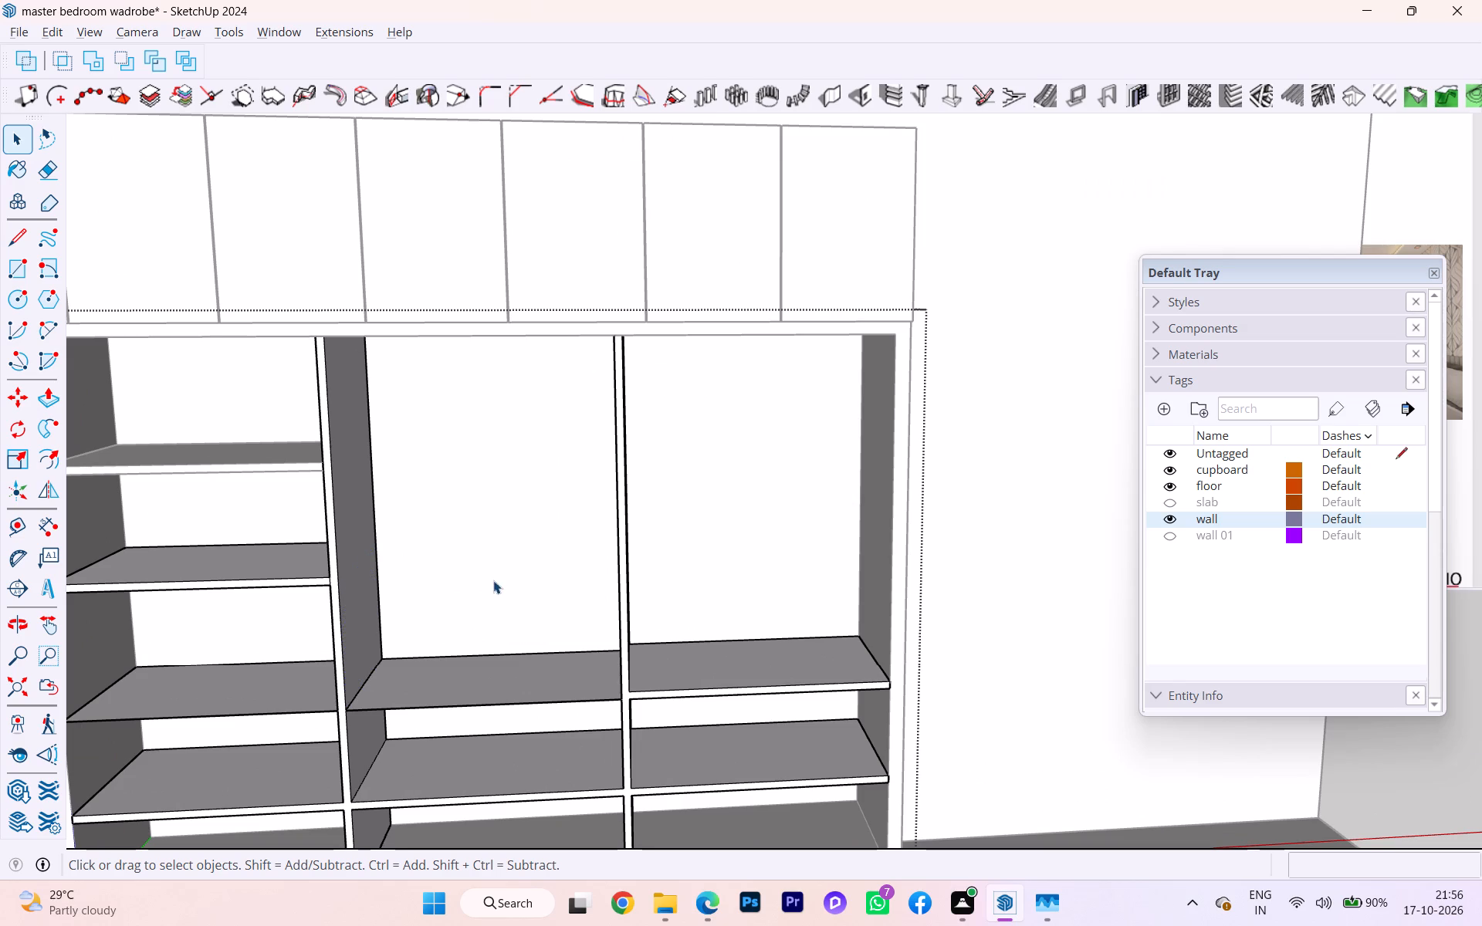
Delete the matching leftover edge on the second partition's face inside the middle bay.
scroll(507, 627, "down", 4)
scroll(649, 634, "down", 1)
scroll(493, 662, "down", 1)
scroll(404, 672, "down", 1)
middle_click_drag(401, 671, 374, 627)
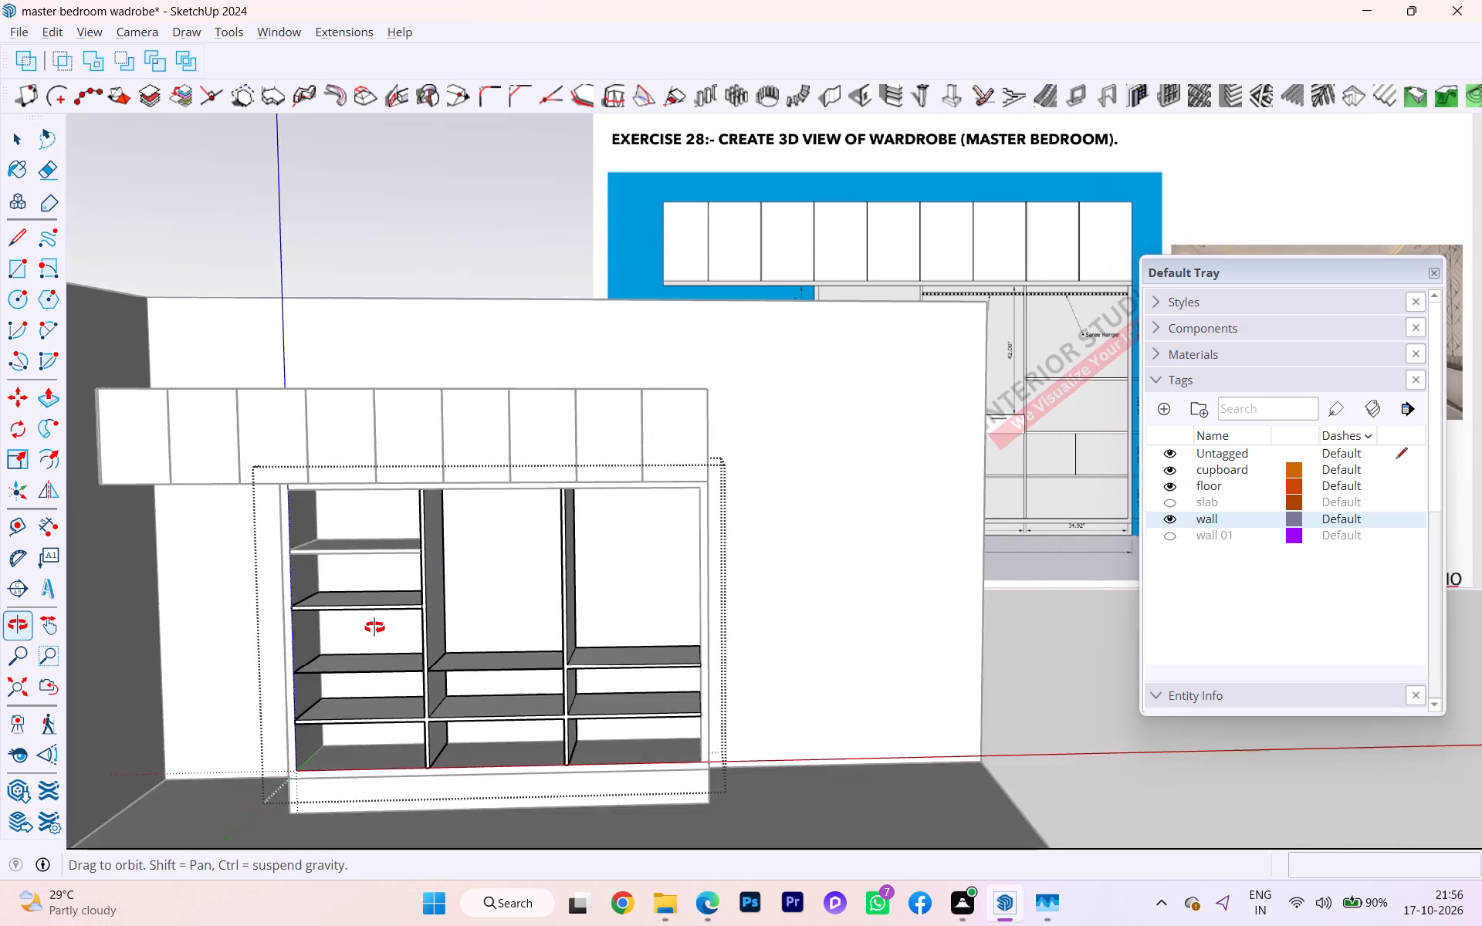
middle_click_drag(374, 627, 366, 615)
scroll(385, 671, "up", 1)
scroll(384, 675, "down", 3)
scroll(384, 677, "up", 2)
scroll(384, 681, "down", 2)
scroll(384, 683, "up", 15)
middle_click_drag(488, 670, 479, 746)
scroll(480, 741, "down", 1)
scroll(377, 650, "down", 2)
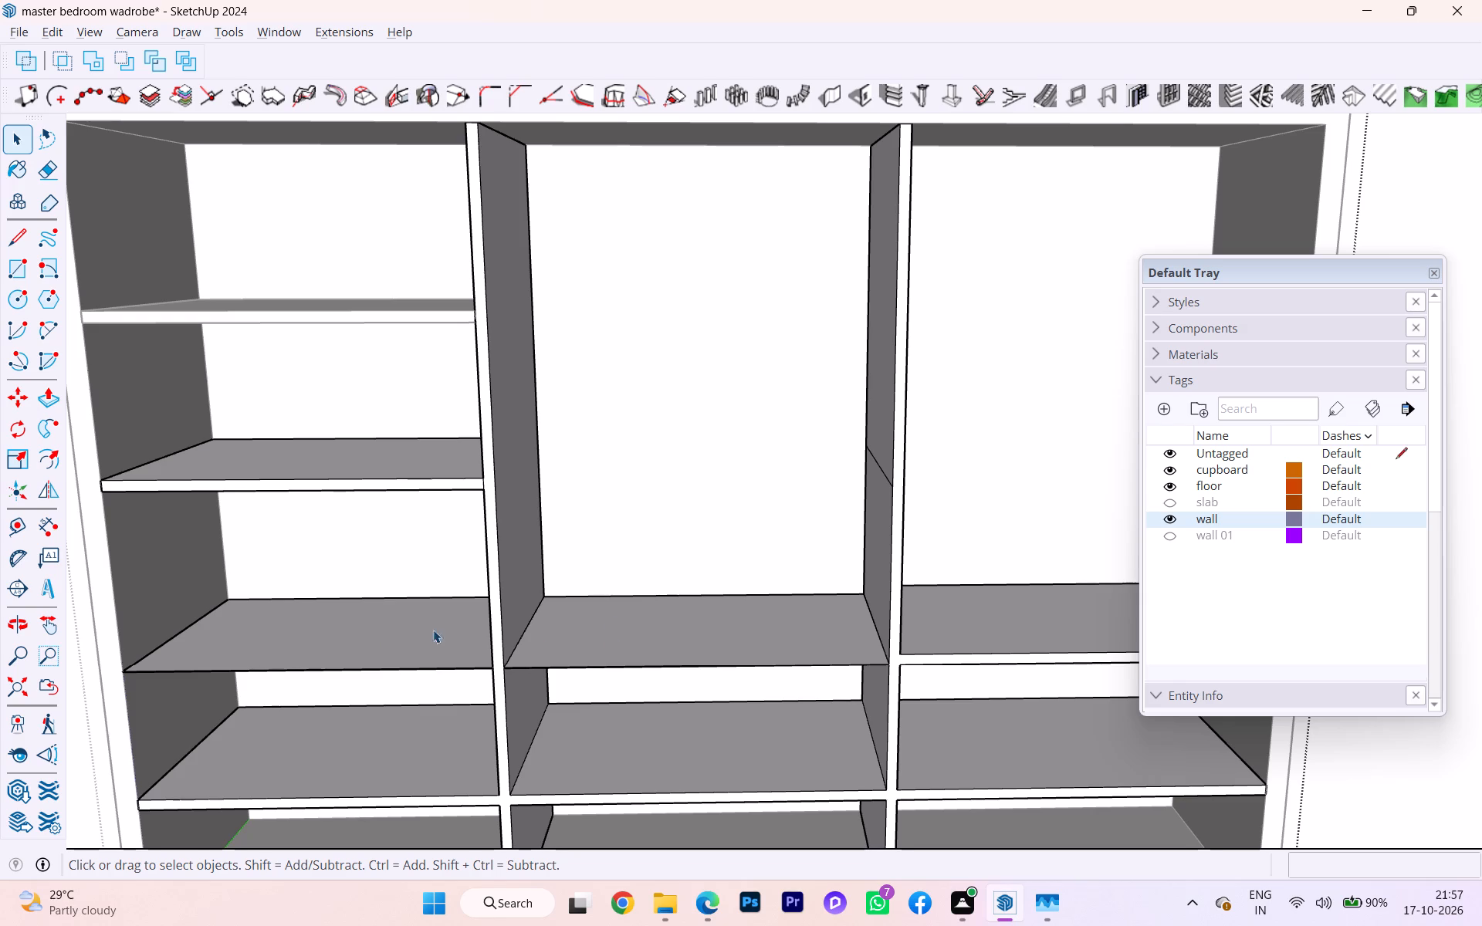
scroll(354, 617, "down", 3)
scroll(691, 593, "up", 1)
middle_click_drag(686, 588, 864, 569)
scroll(686, 588, "down", 2)
scroll(777, 532, "up", 1)
scroll(777, 530, "down", 1)
scroll(777, 529, "up", 3)
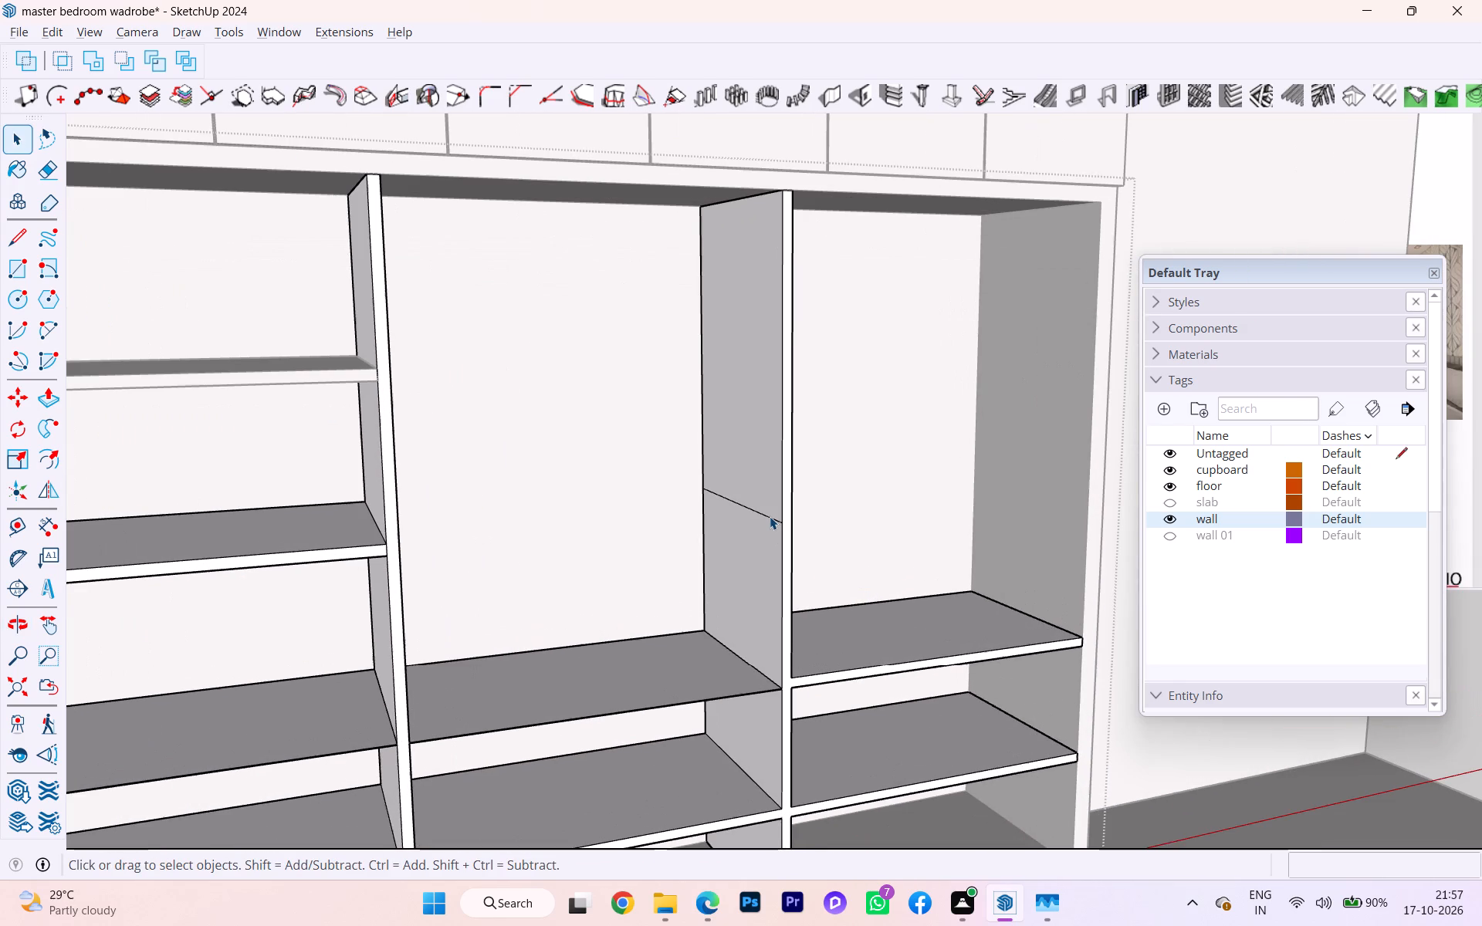
left_click(770, 516)
key("Delete")
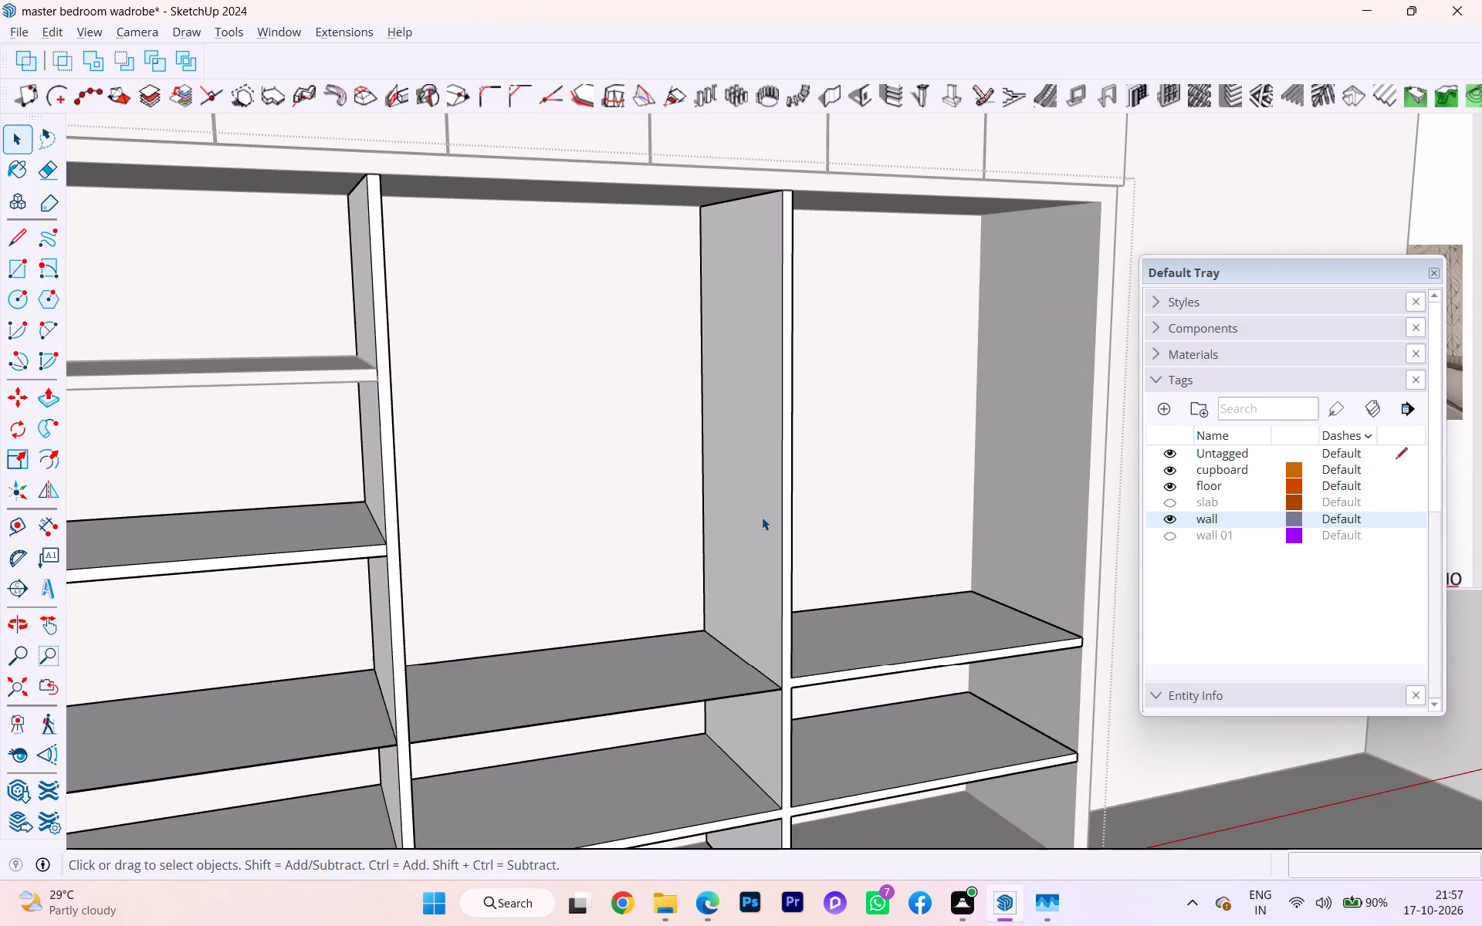
Compare the modelled shelves and partitions with the wardrobe elevation on page 44 of the workbook PDF.
scroll(560, 560, "down", 3)
scroll(459, 578, "down", 1)
scroll(458, 579, "up", 1)
scroll(457, 580, "down", 2)
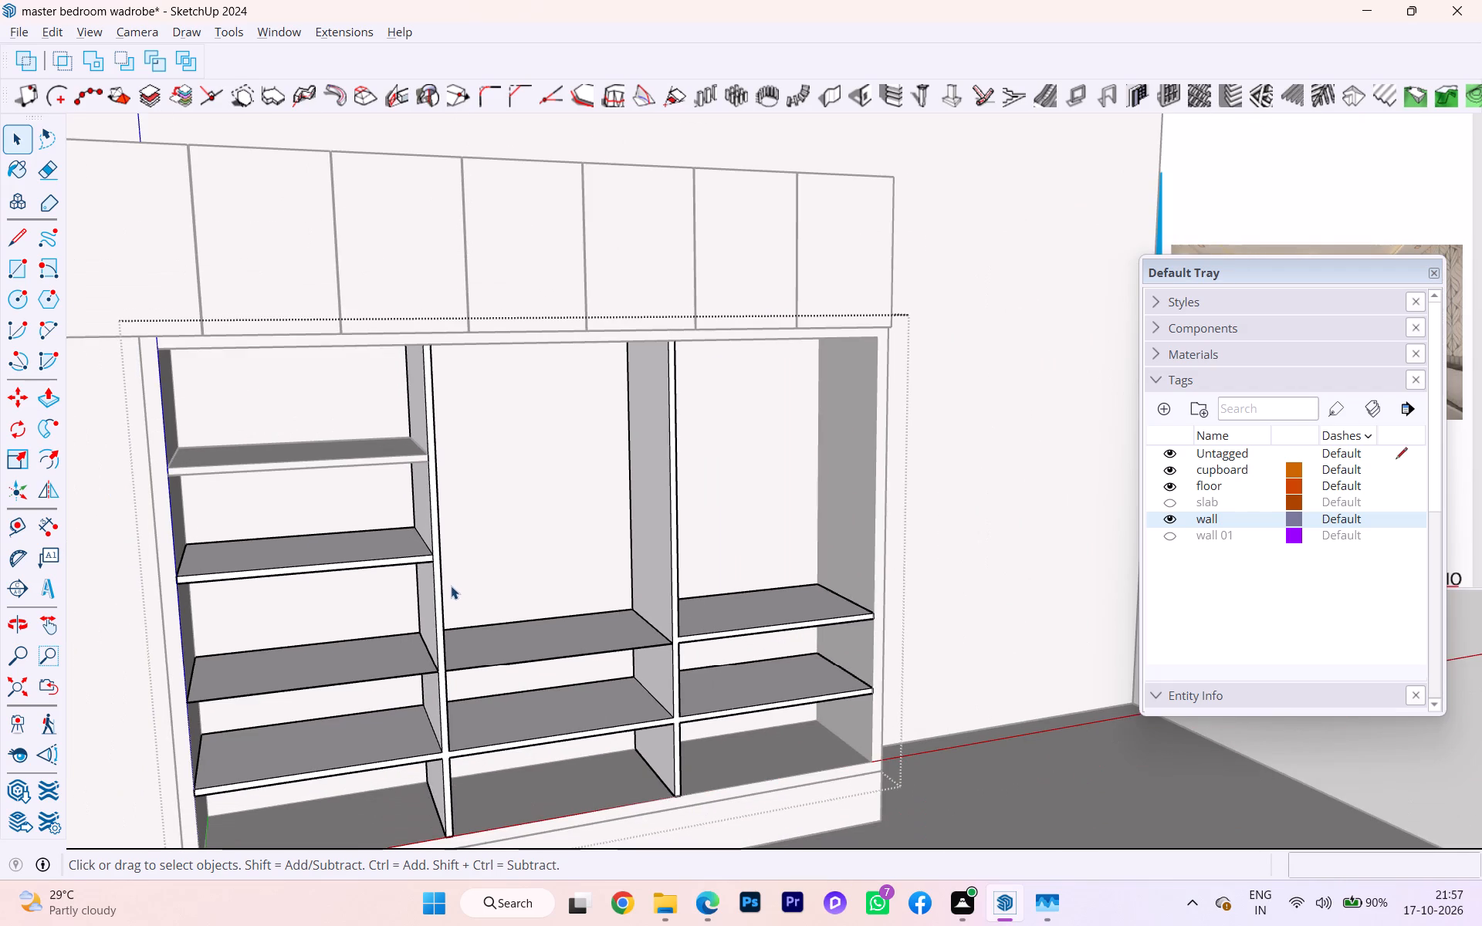
scroll(526, 586, "down", 2)
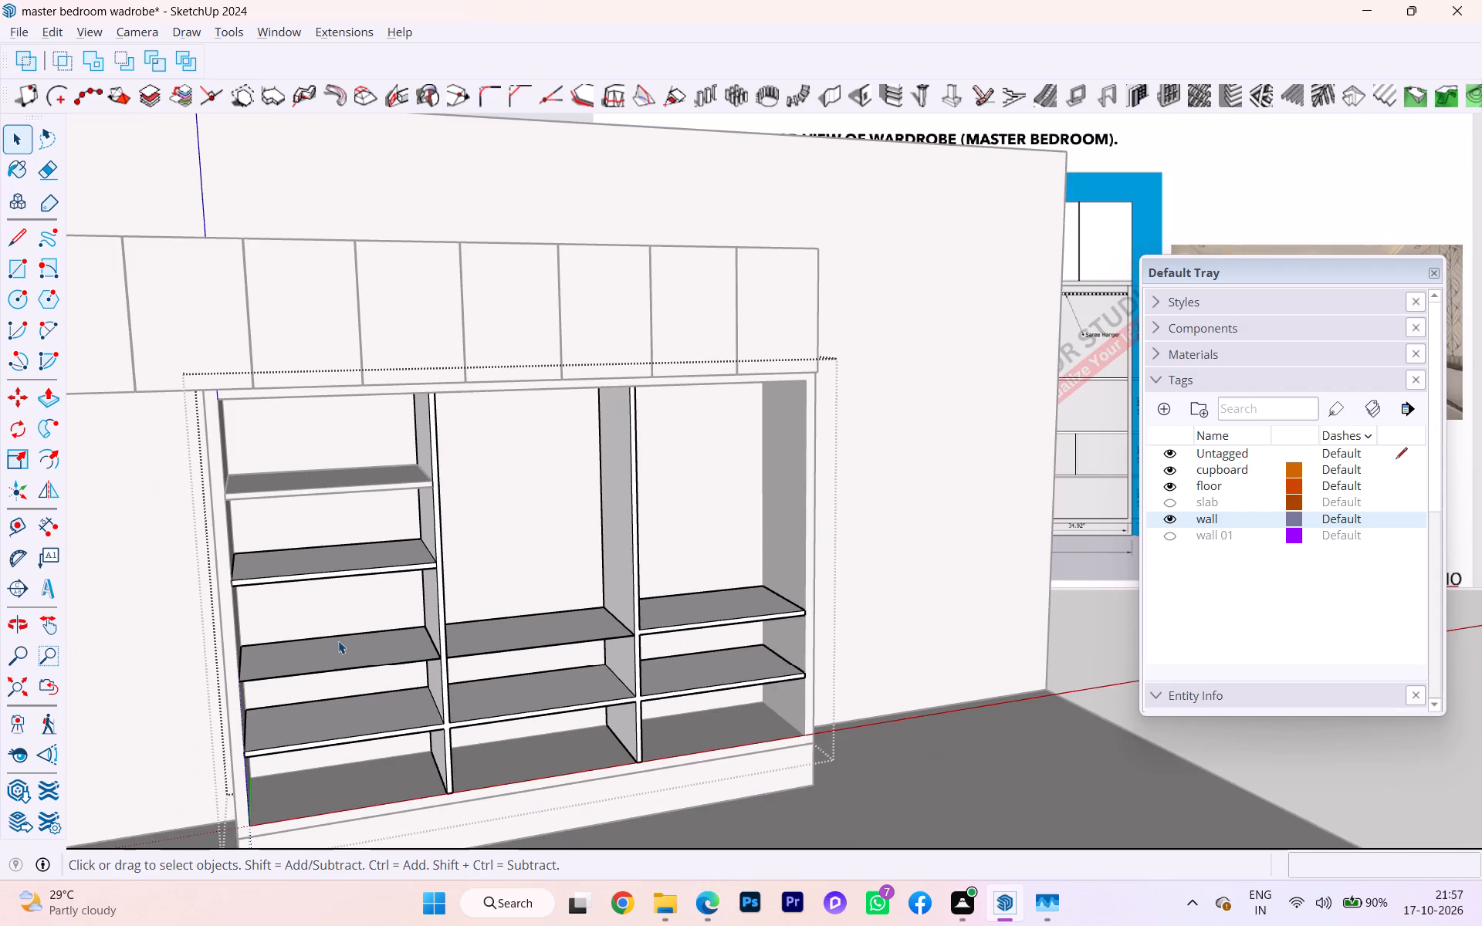
scroll(452, 622, "down", 3)
scroll(264, 696, "down", 1)
scroll(164, 691, "down", 3)
scroll(434, 655, "down", 1)
scroll(434, 655, "up", 5)
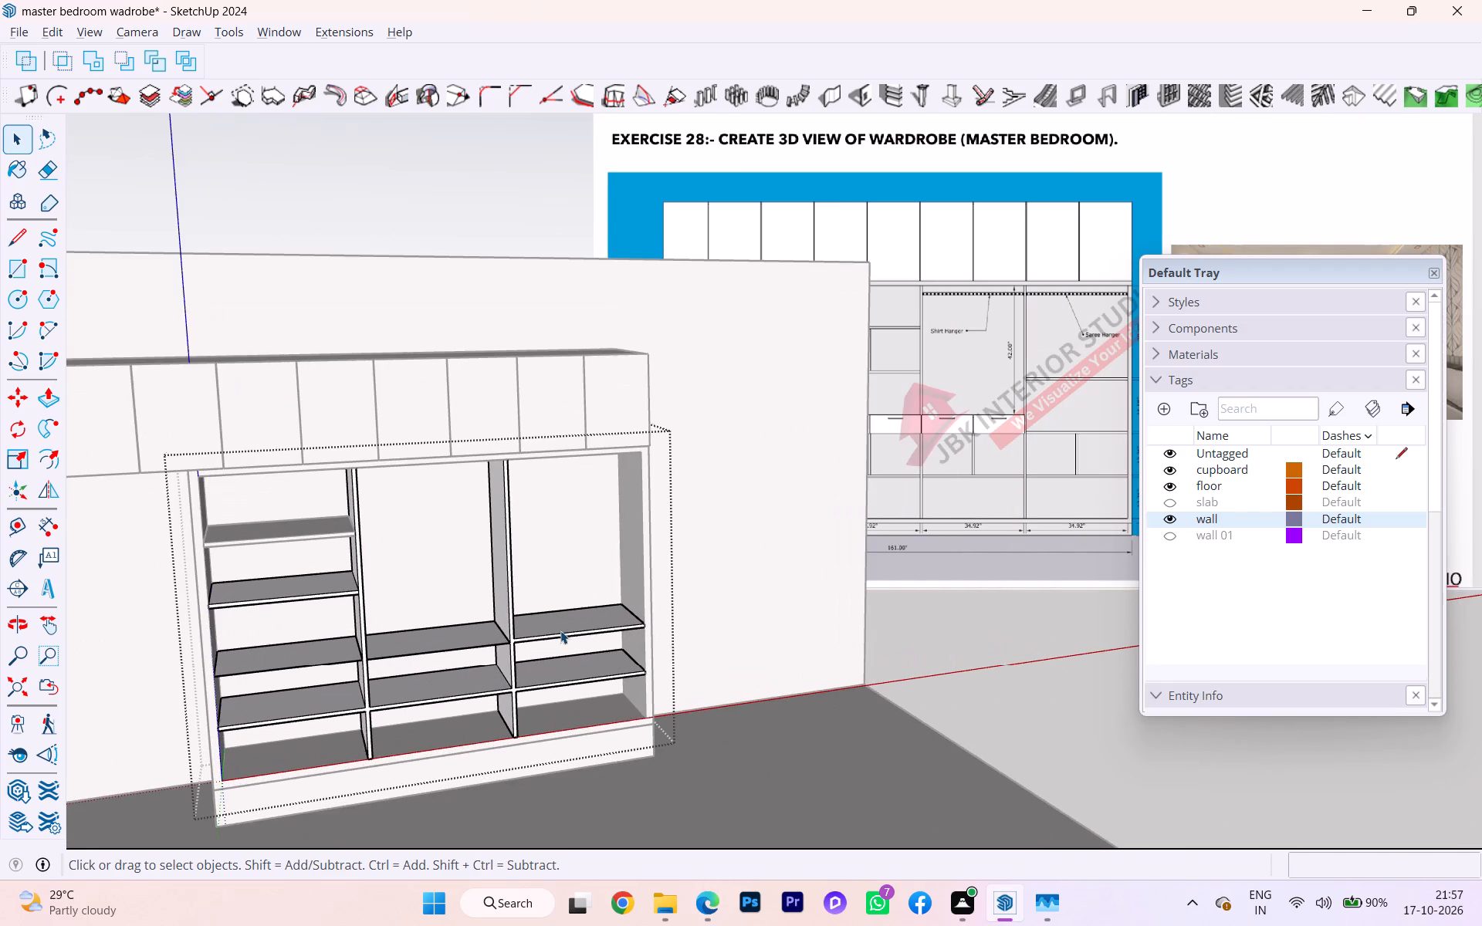
scroll(621, 602, "down", 1)
scroll(475, 620, "down", 1)
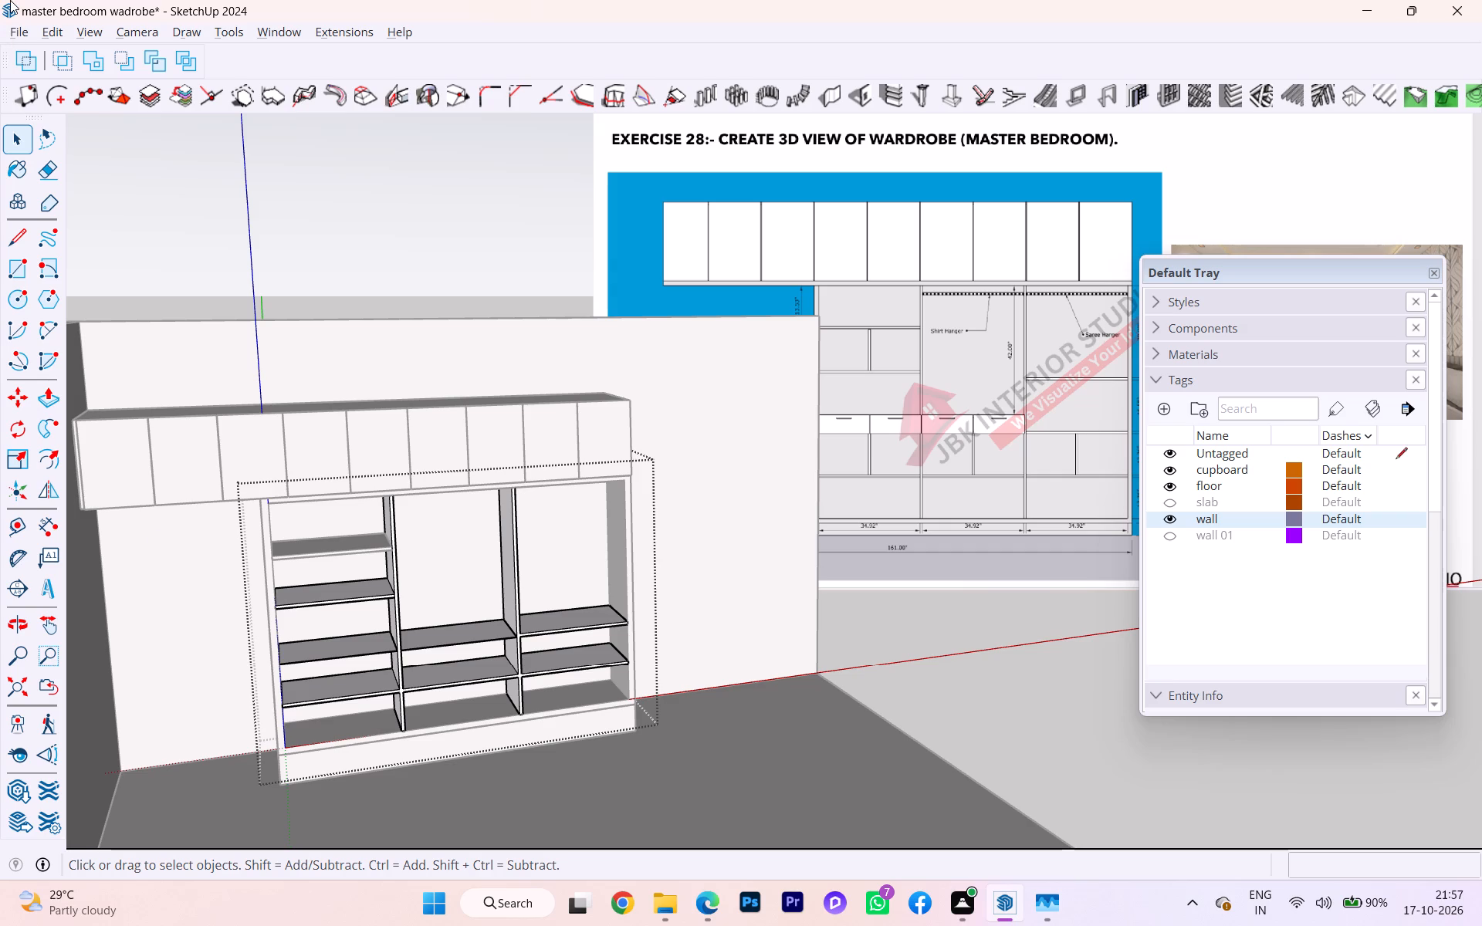
key("alt+Tab")
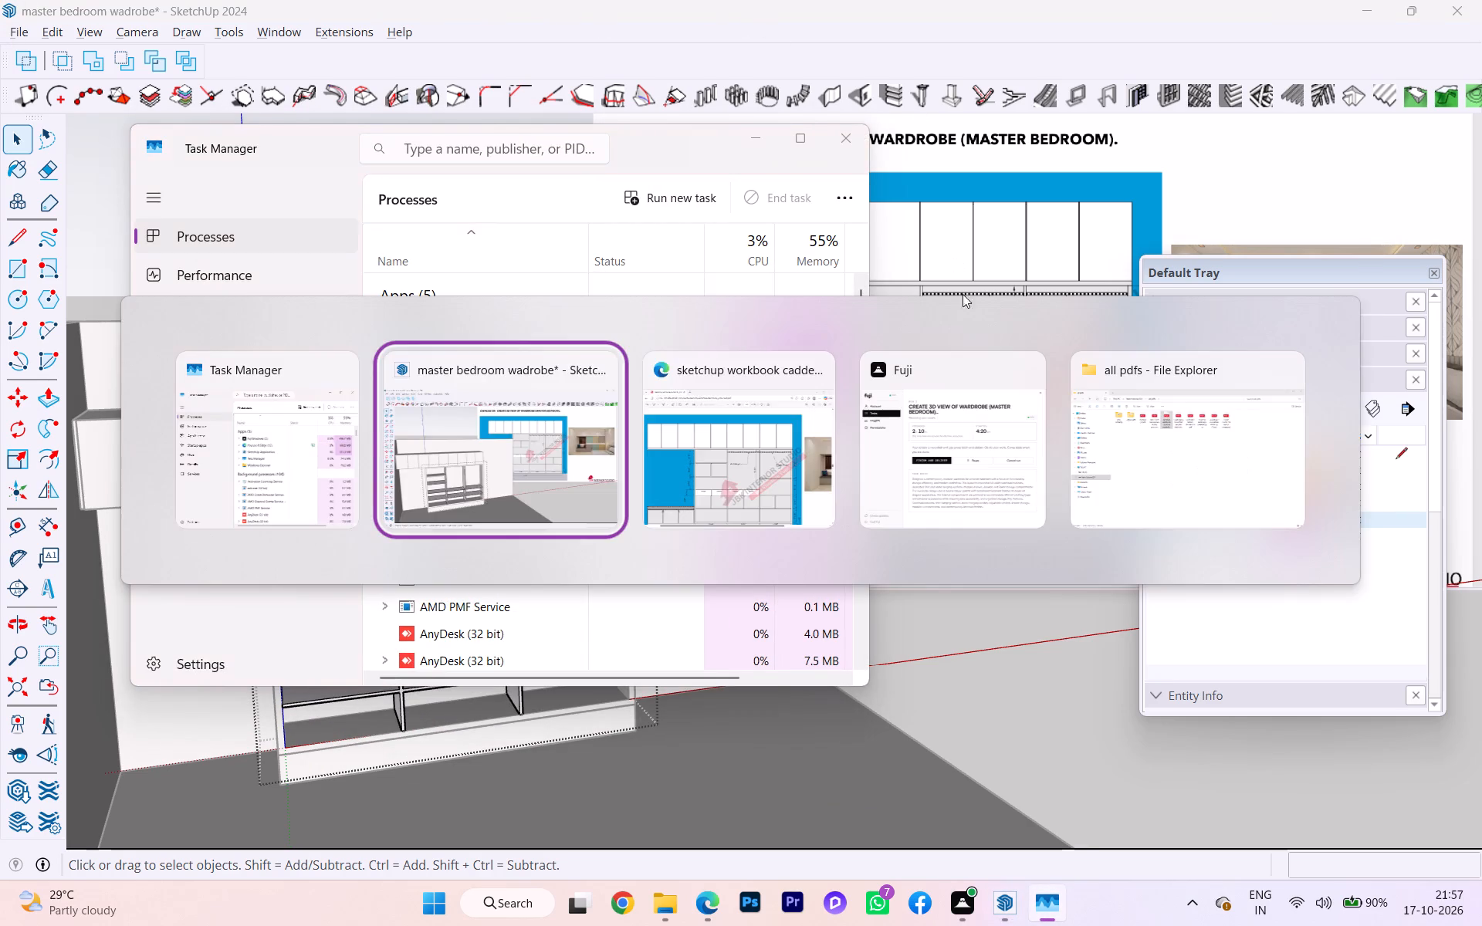
key("alt+Tab")
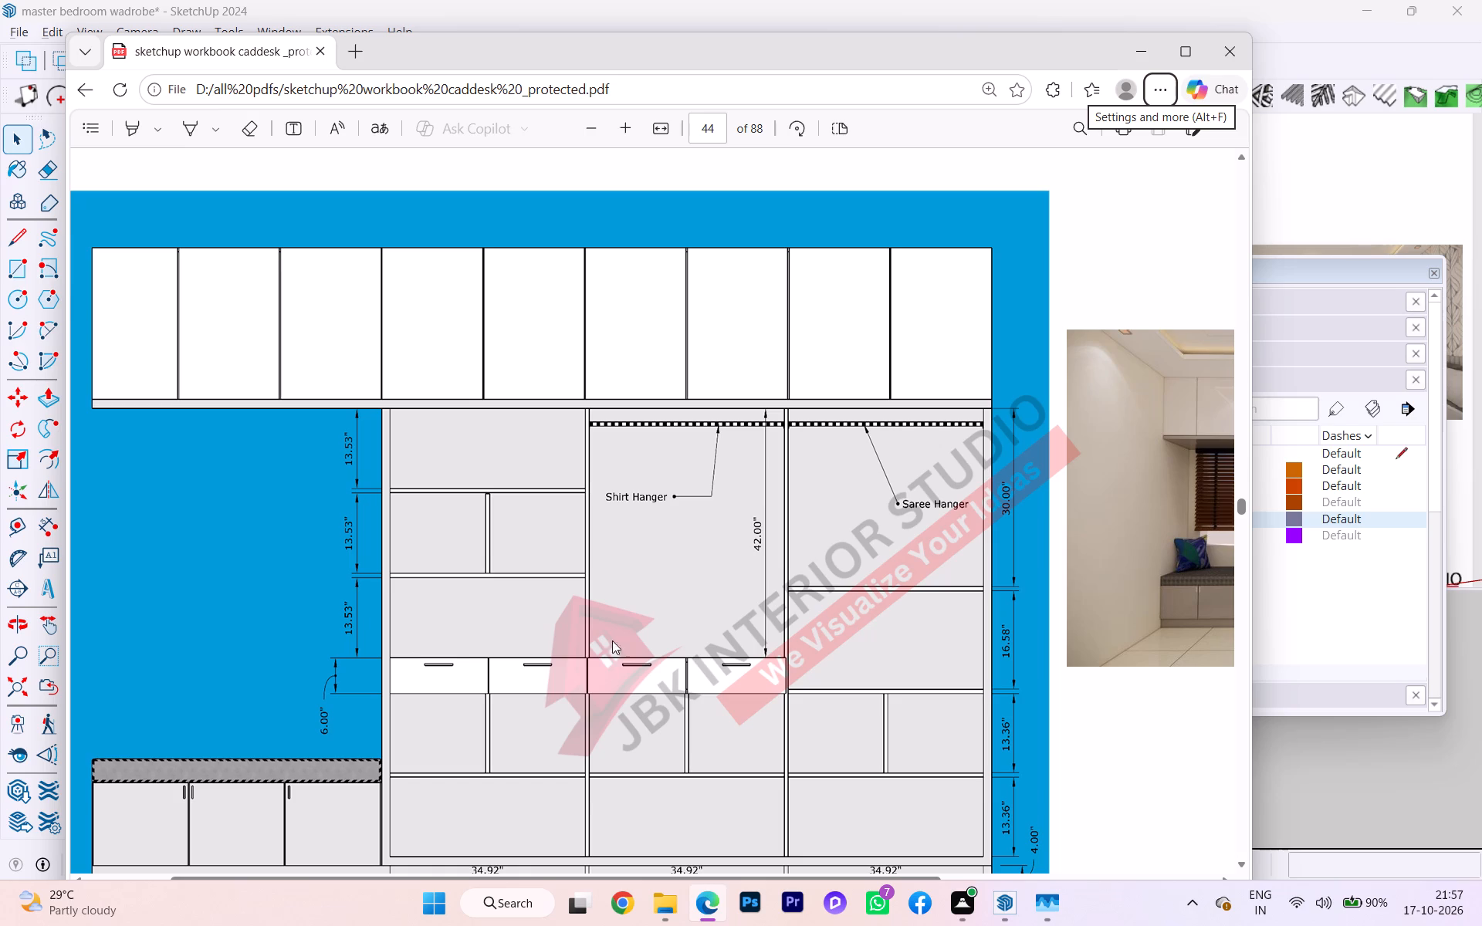
key("alt+Tab")
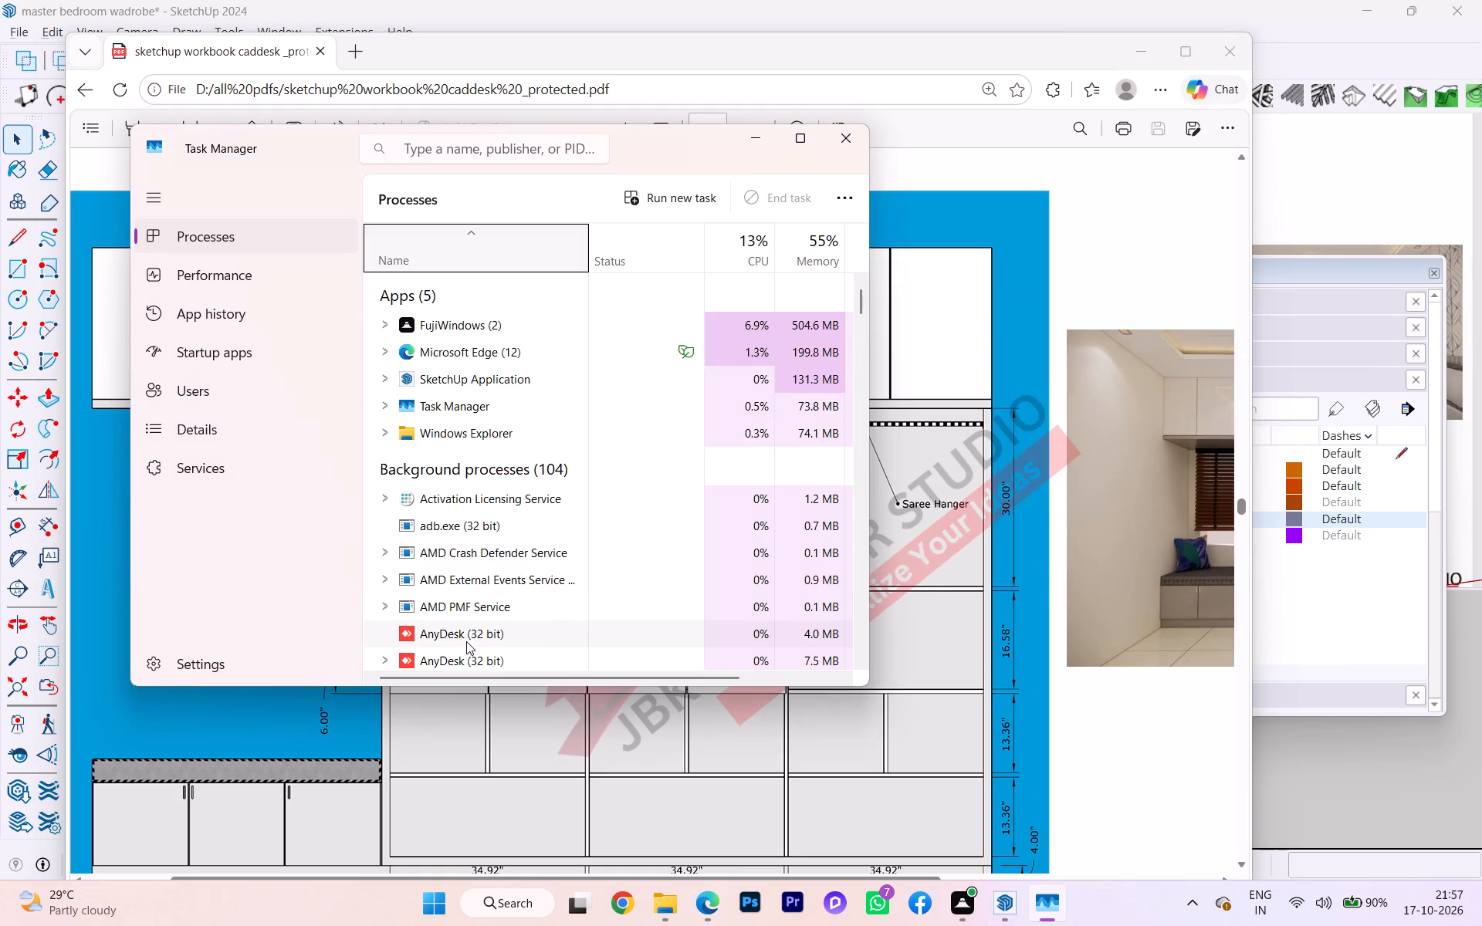
key("alt+Tab")
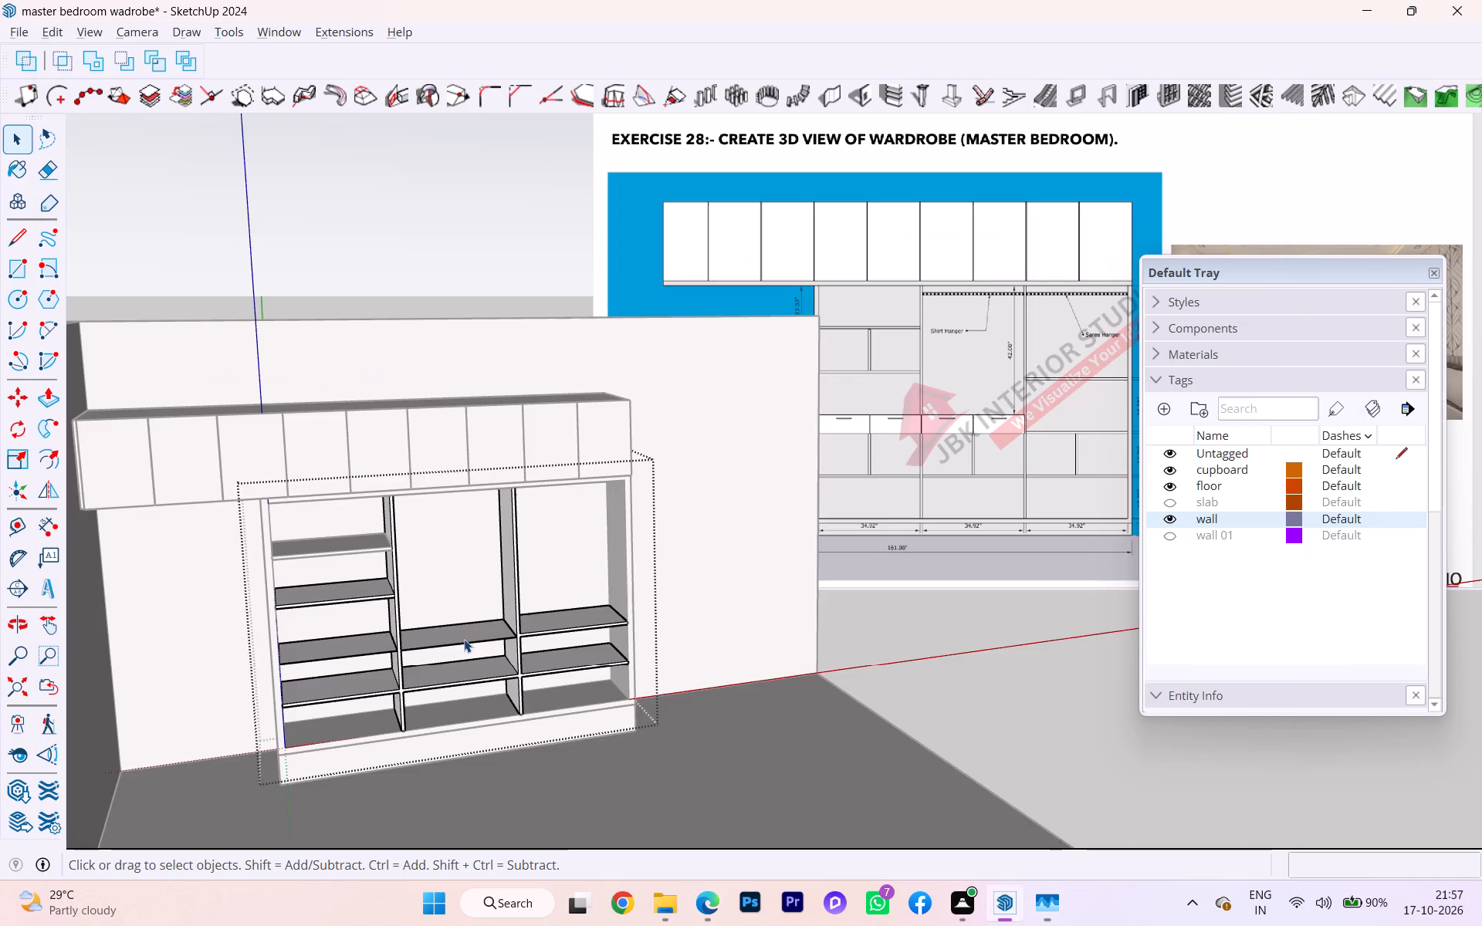
Copy the first partition's face and its edges between the middle bay's two shelves, and exit the wardrobe group.
scroll(390, 676, "down", 1)
scroll(389, 677, "up", 2)
scroll(472, 688, "down", 1)
middle_click_drag(469, 686, 163, 671)
scroll(526, 633, "up", 1)
scroll(526, 633, "down", 1)
scroll(526, 632, "up", 4)
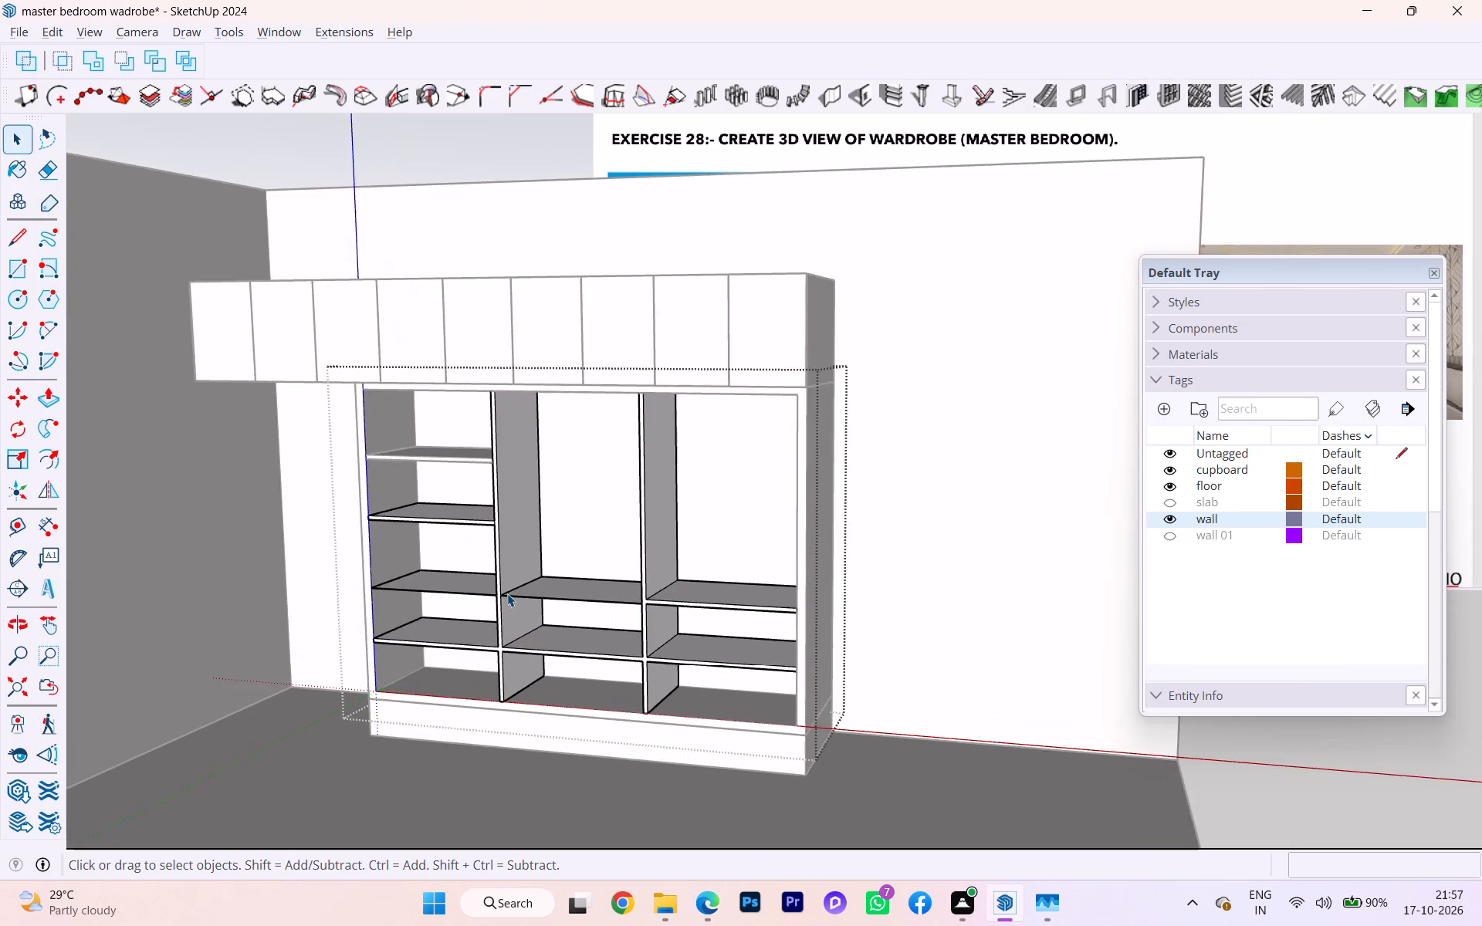
scroll(514, 613, "up", 4)
scroll(514, 613, "down", 1)
scroll(514, 613, "up", 3)
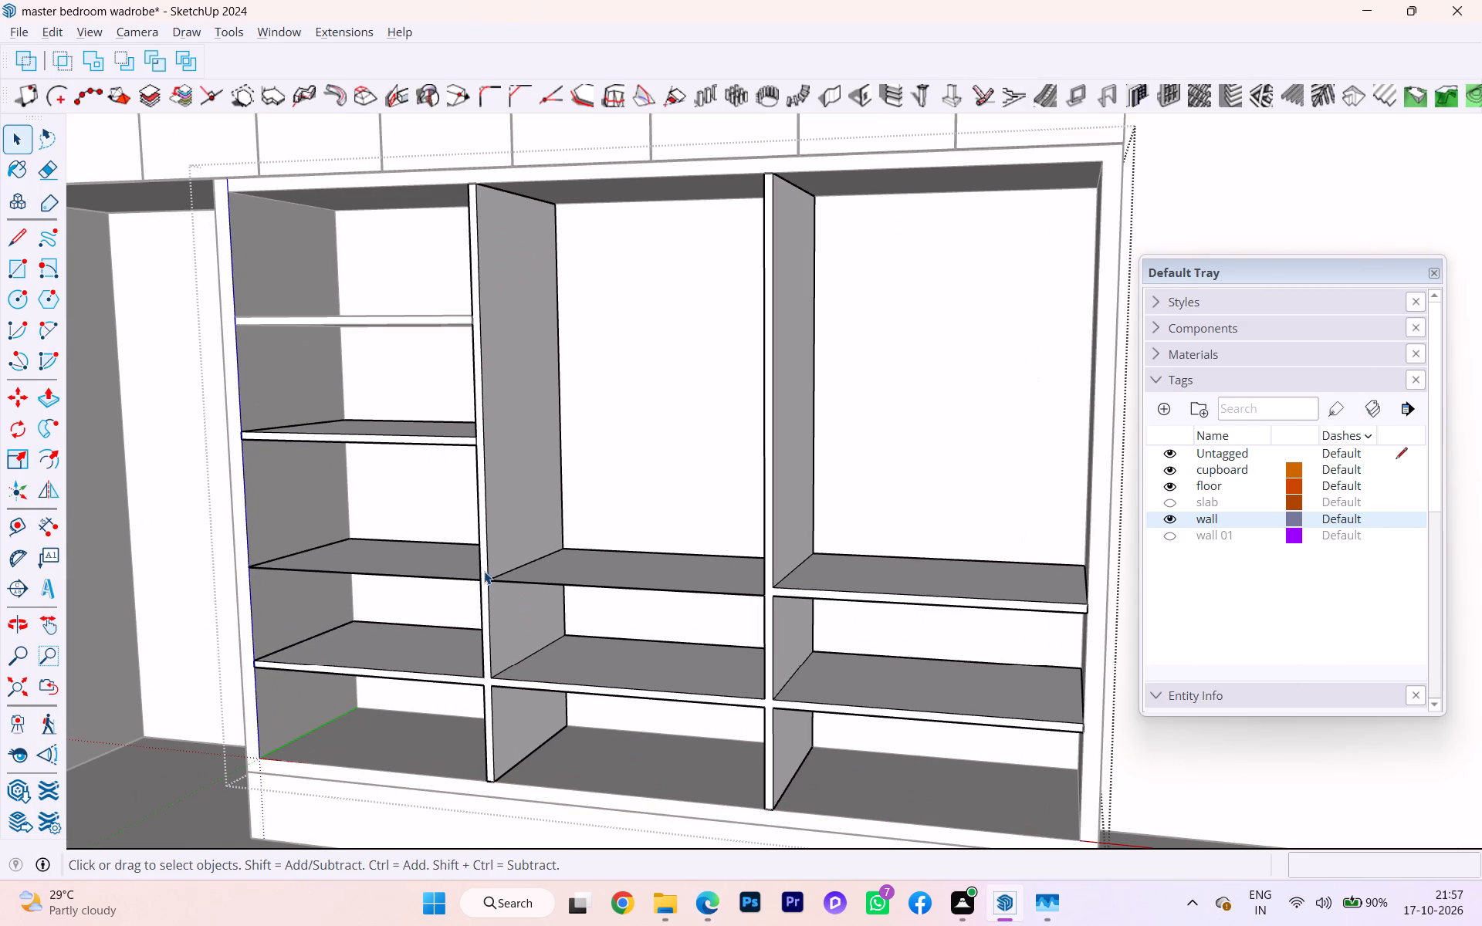
scroll(299, 481, "down", 1)
scroll(503, 620, "up", 2)
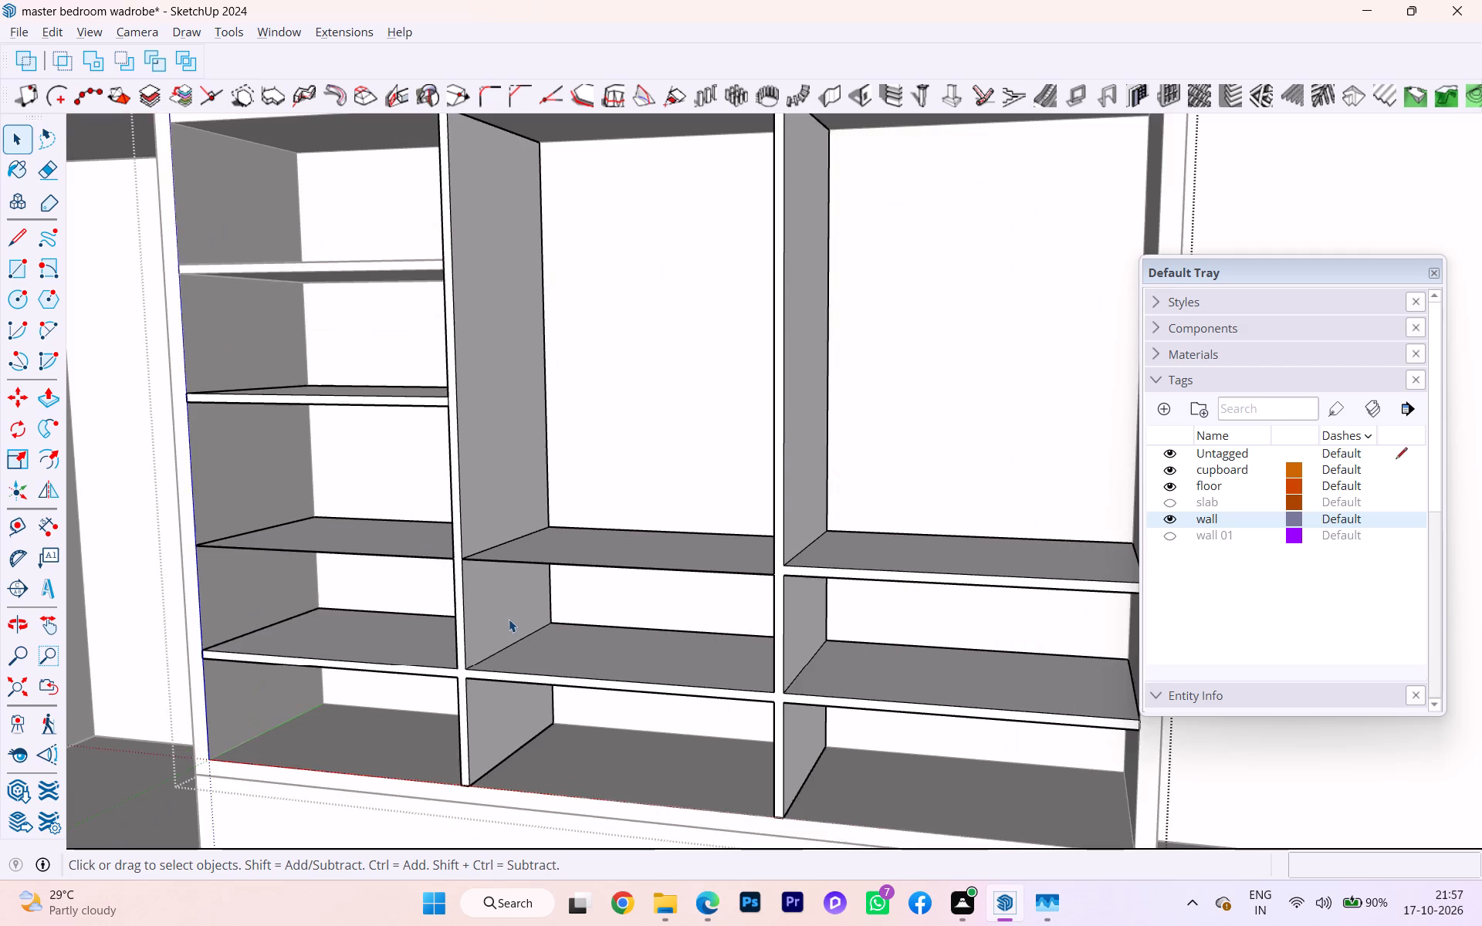
scroll(509, 619, "up", 5)
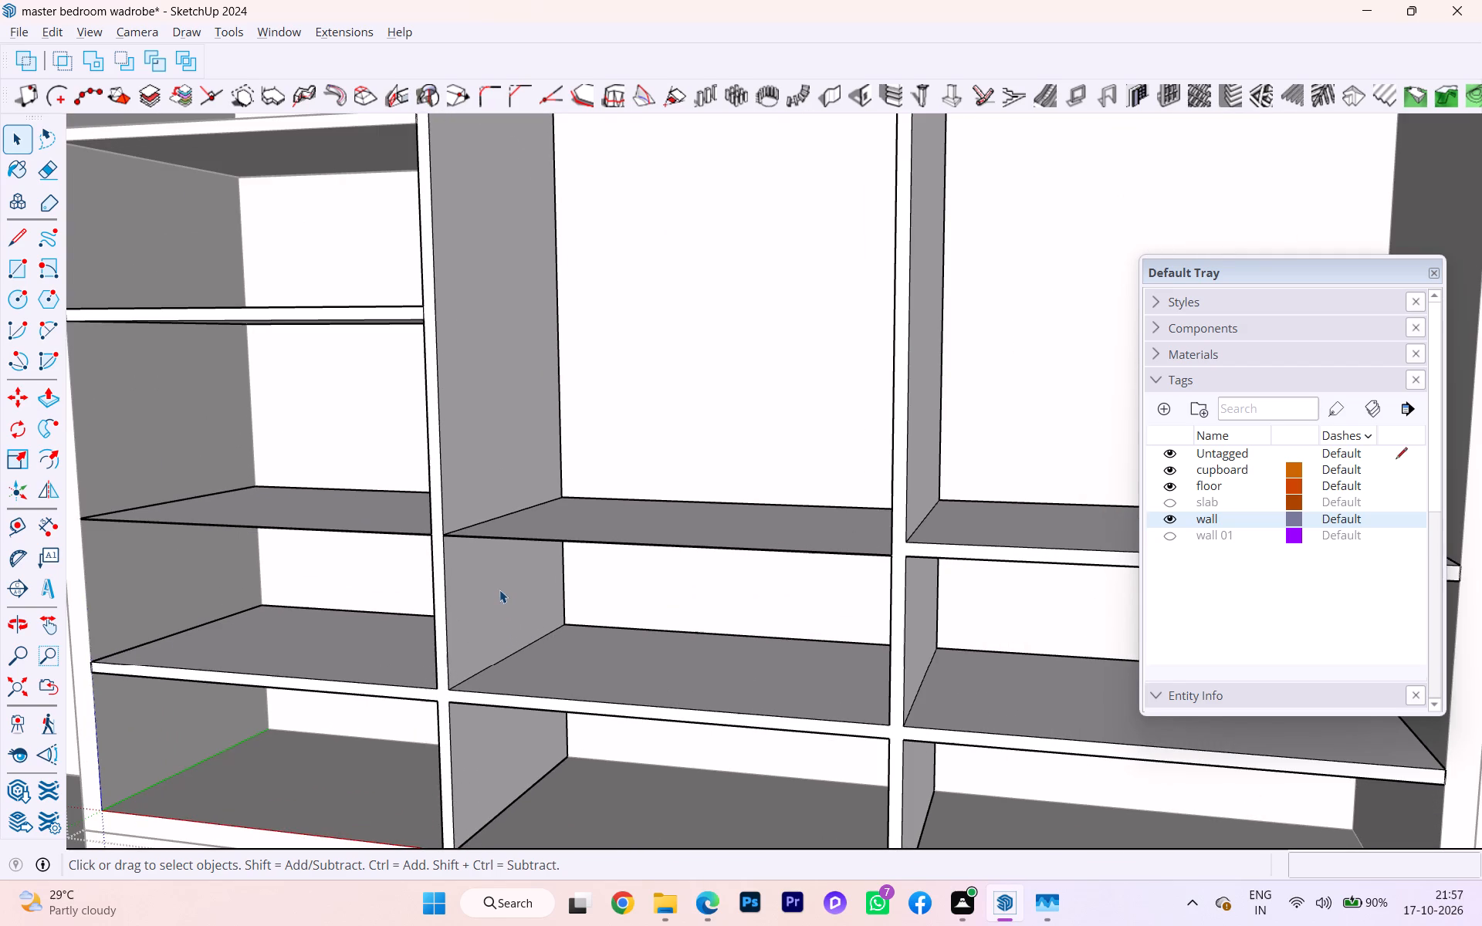
left_click(499, 590)
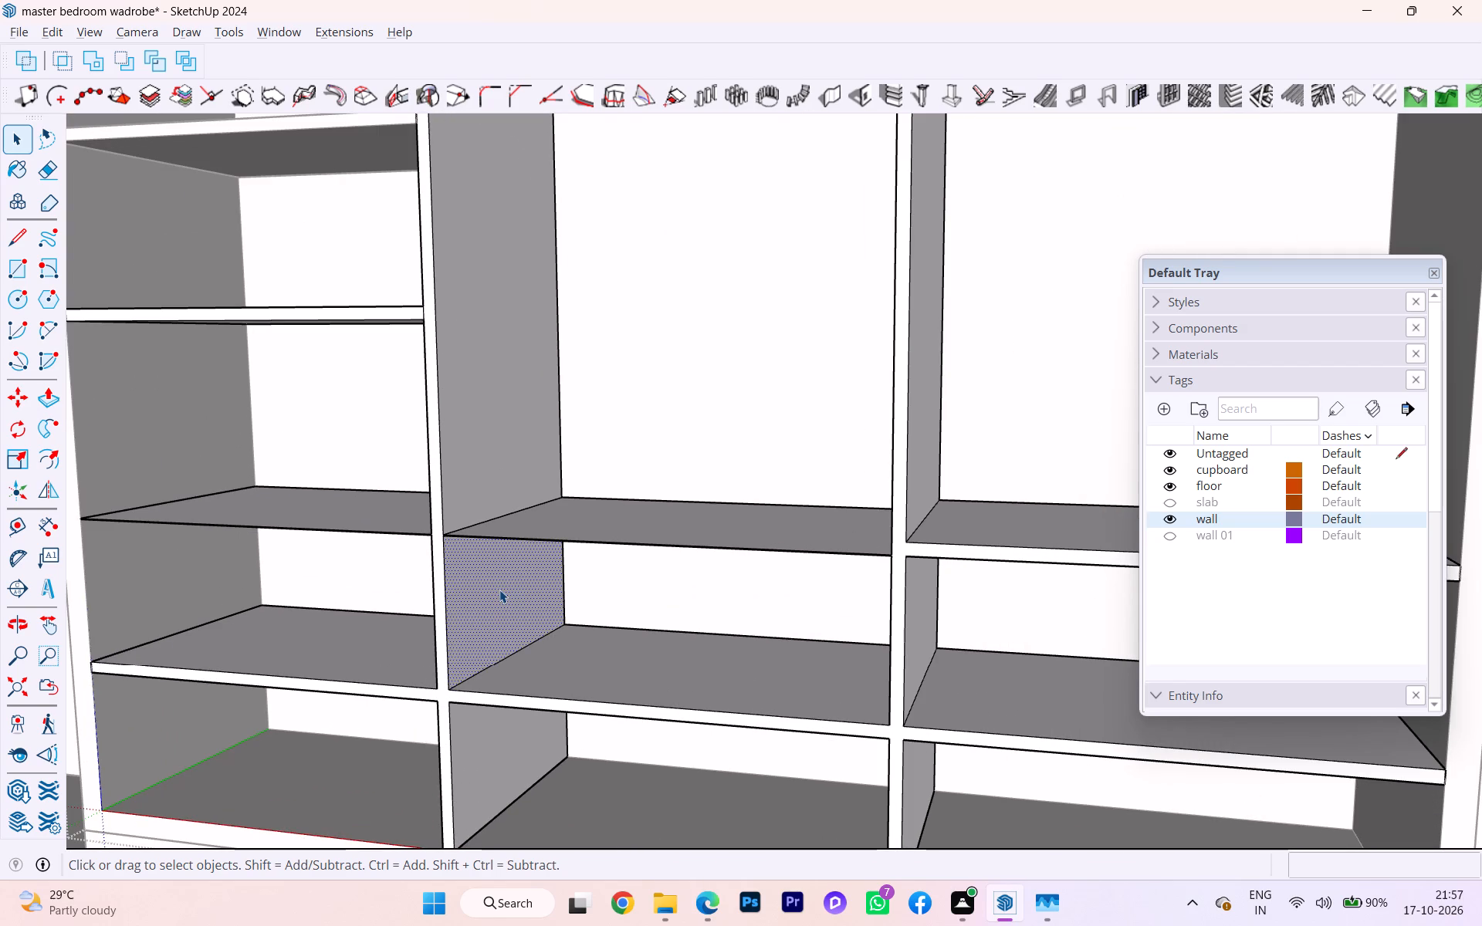
left_click(499, 590)
left_click(499, 590)
left_click(499, 590)
double_click(499, 590)
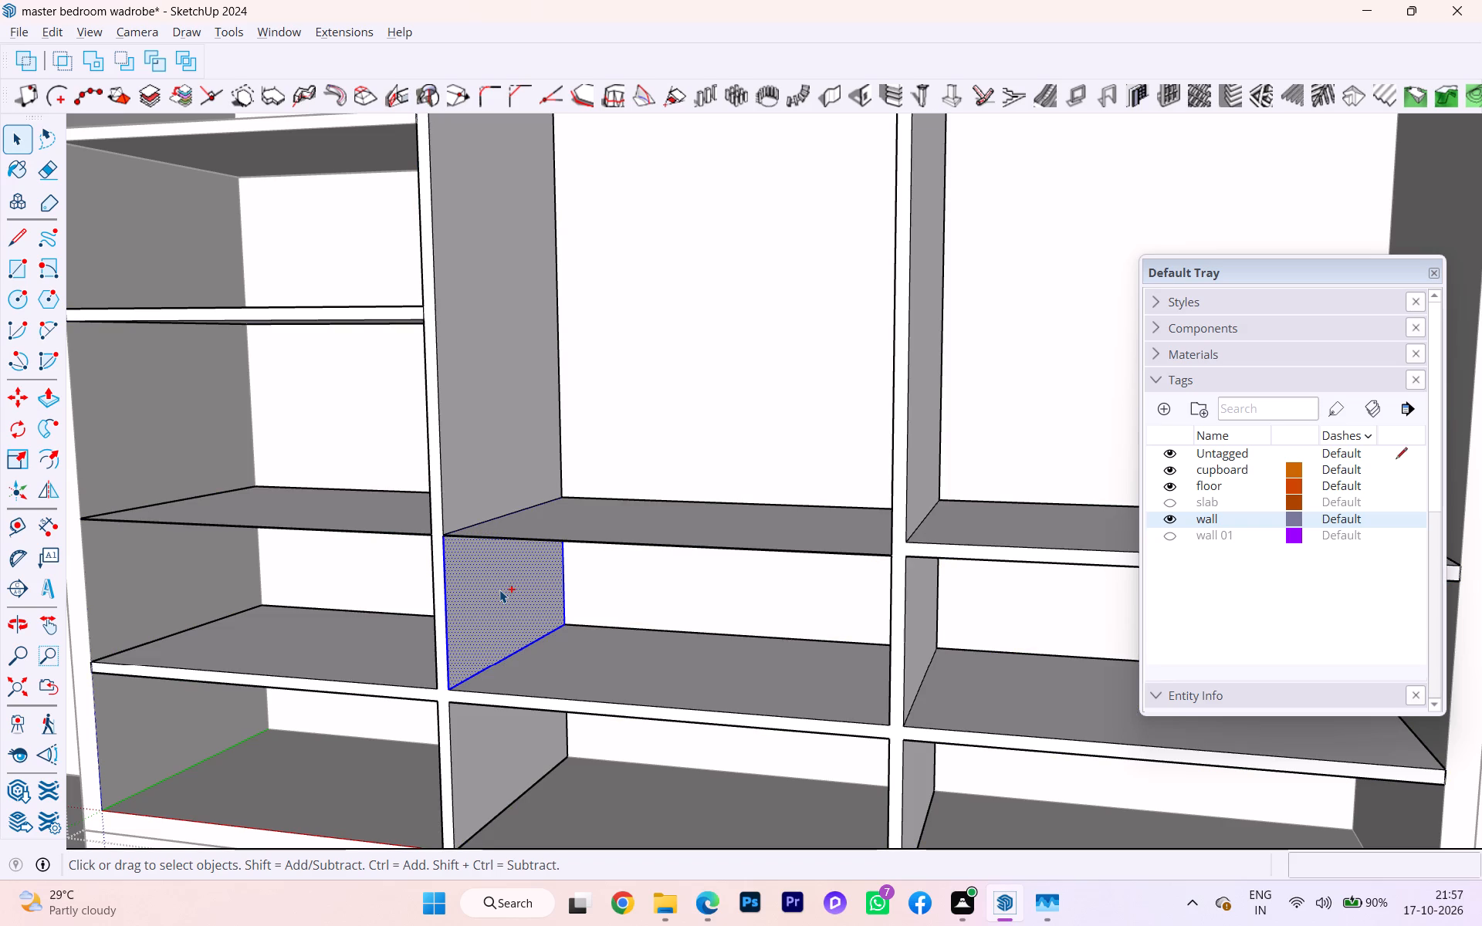
key("ctrl+c")
scroll(499, 590, "down", 5)
scroll(515, 597, "up", 5)
scroll(543, 620, "down", 4)
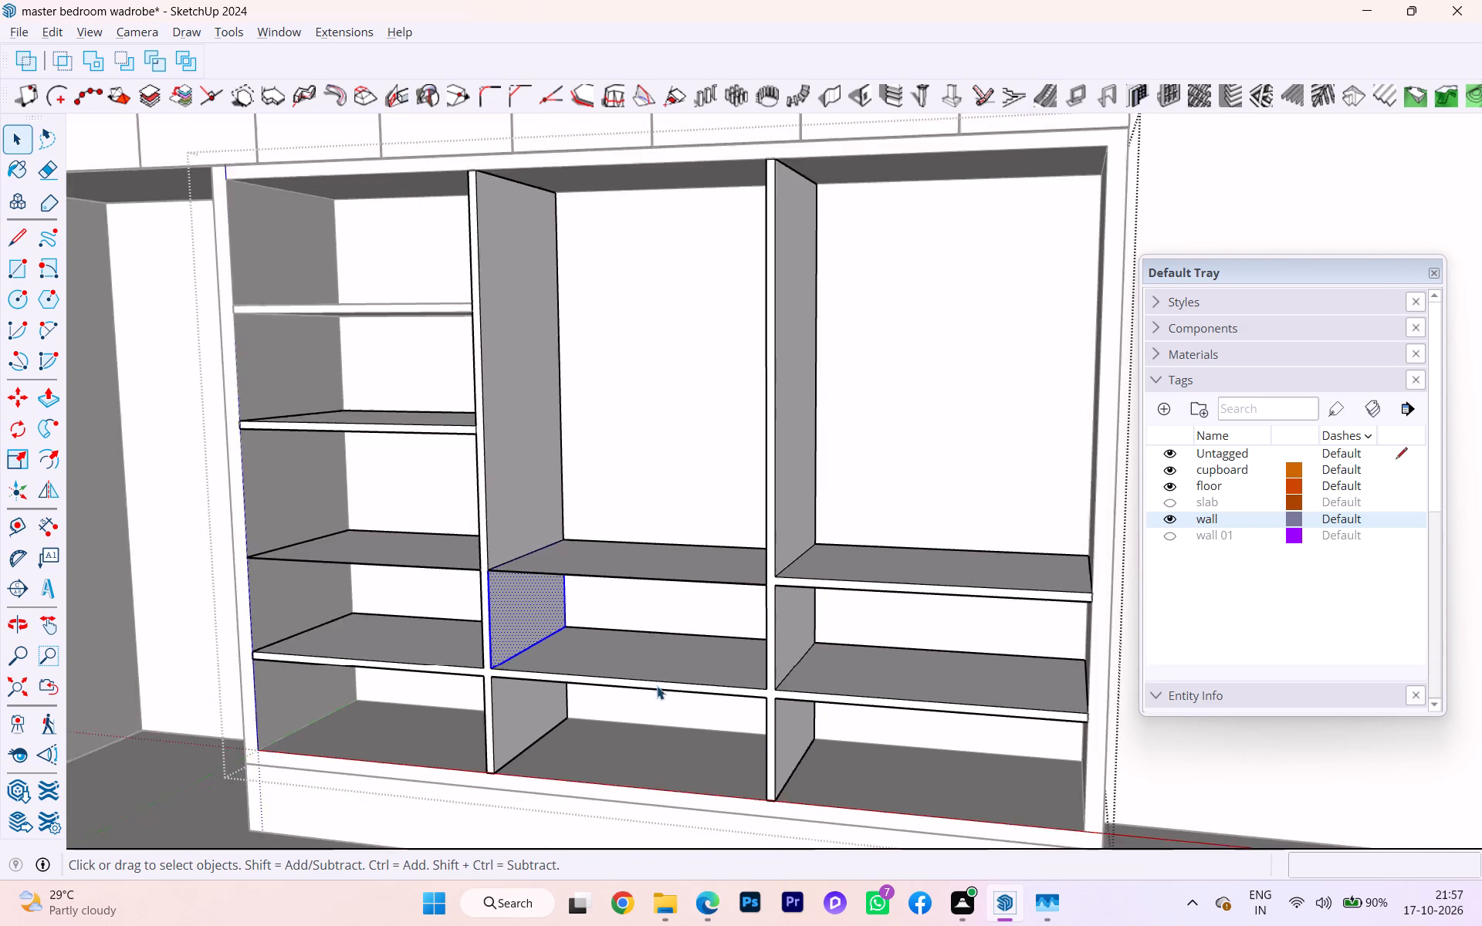
scroll(618, 683, "down", 1)
scroll(617, 683, "up", 1)
scroll(617, 683, "down", 3)
scroll(614, 686, "up", 1)
scroll(612, 686, "down", 1)
left_click(292, 787)
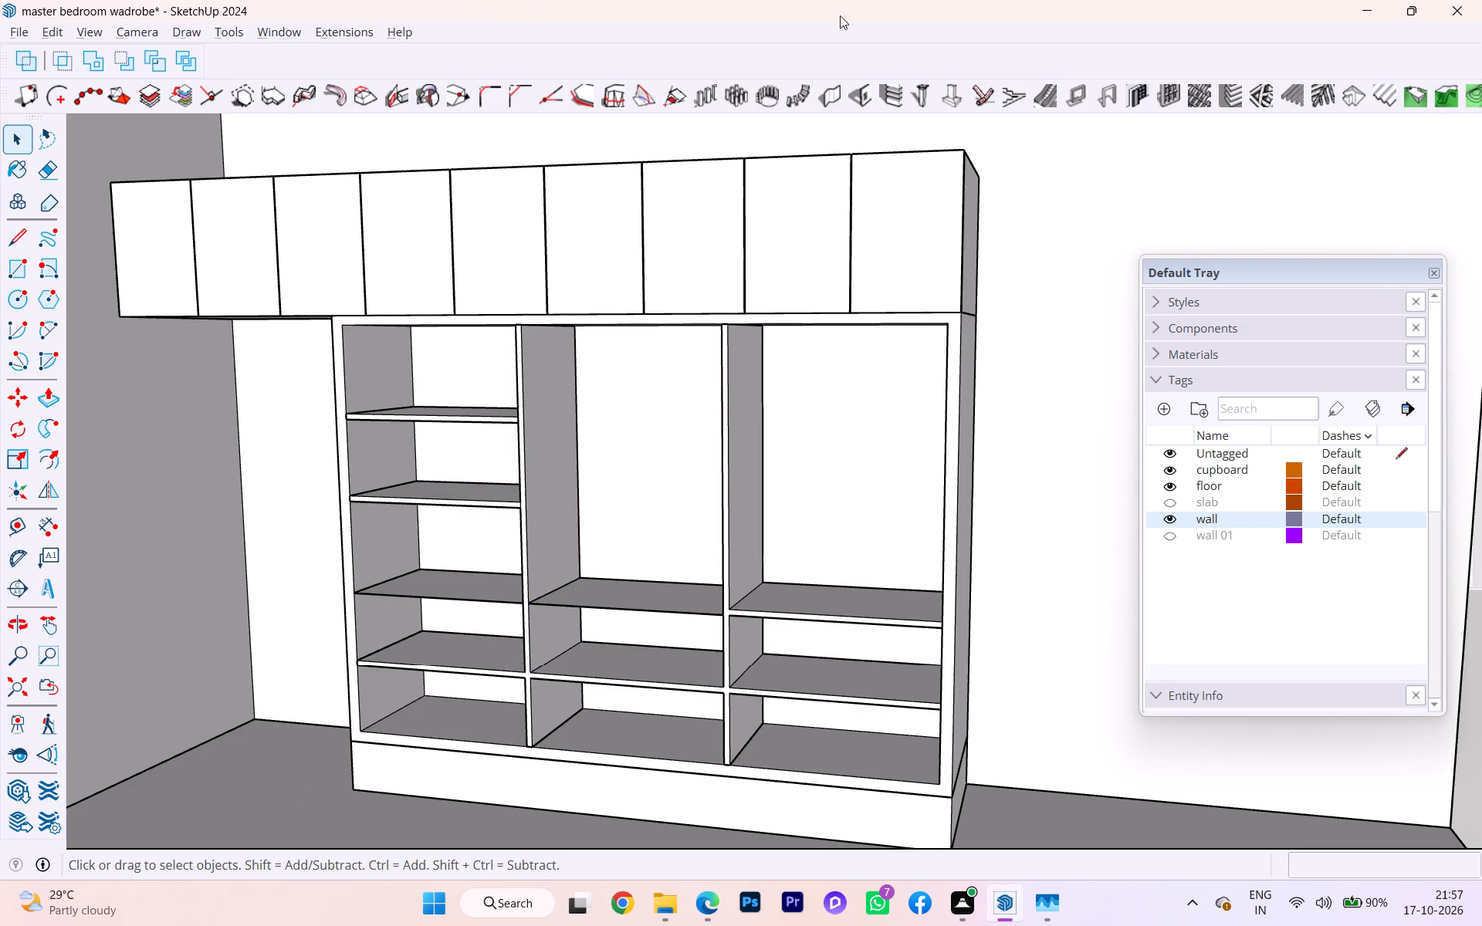
left_click(58, 36)
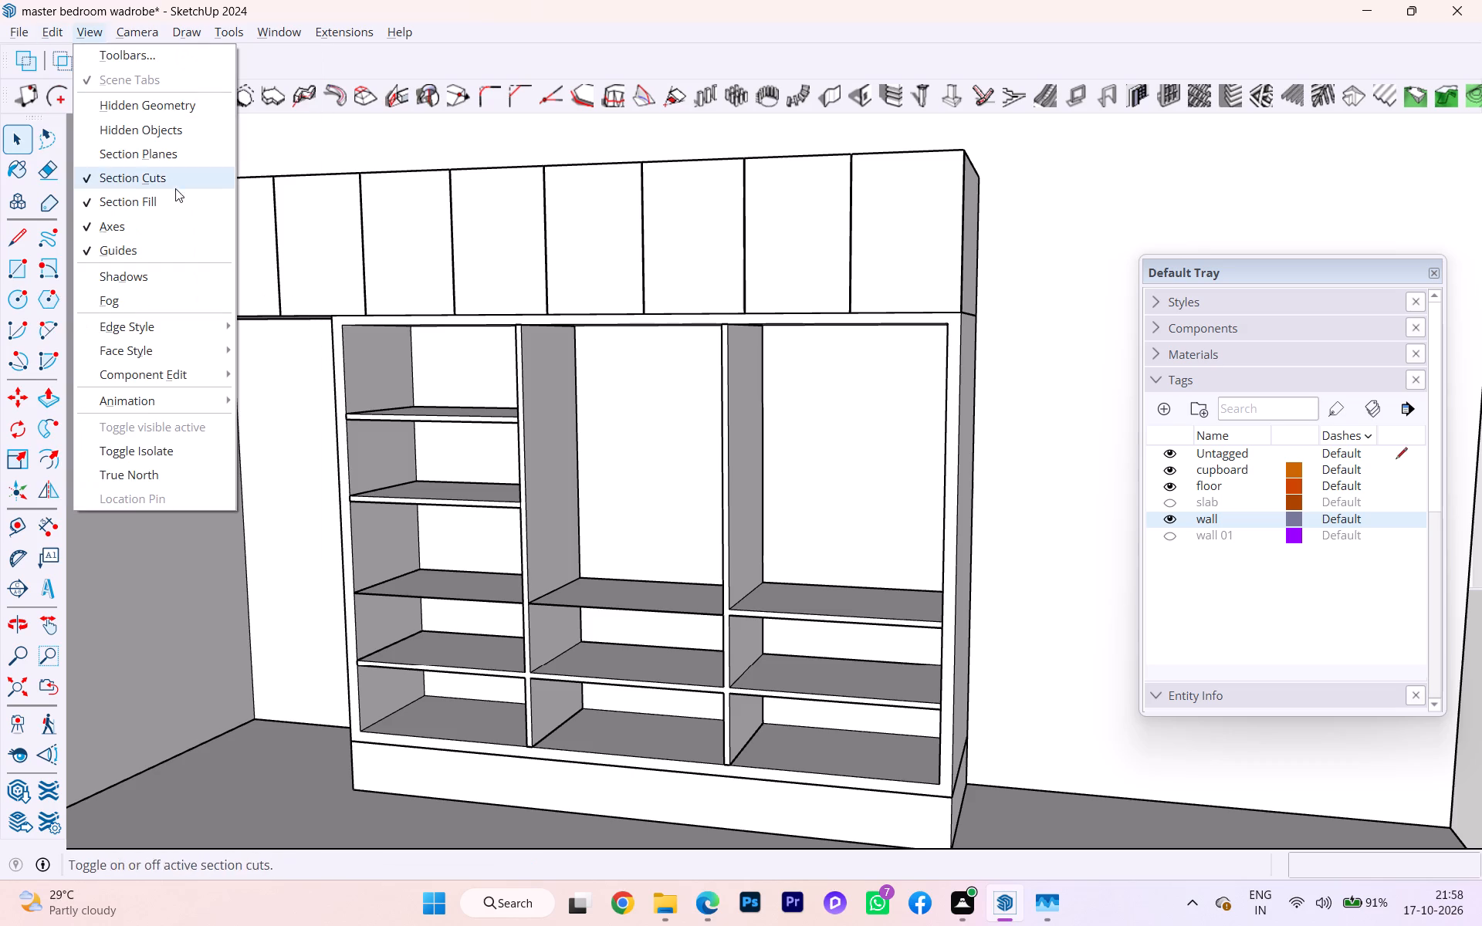
left_click(60, 38)
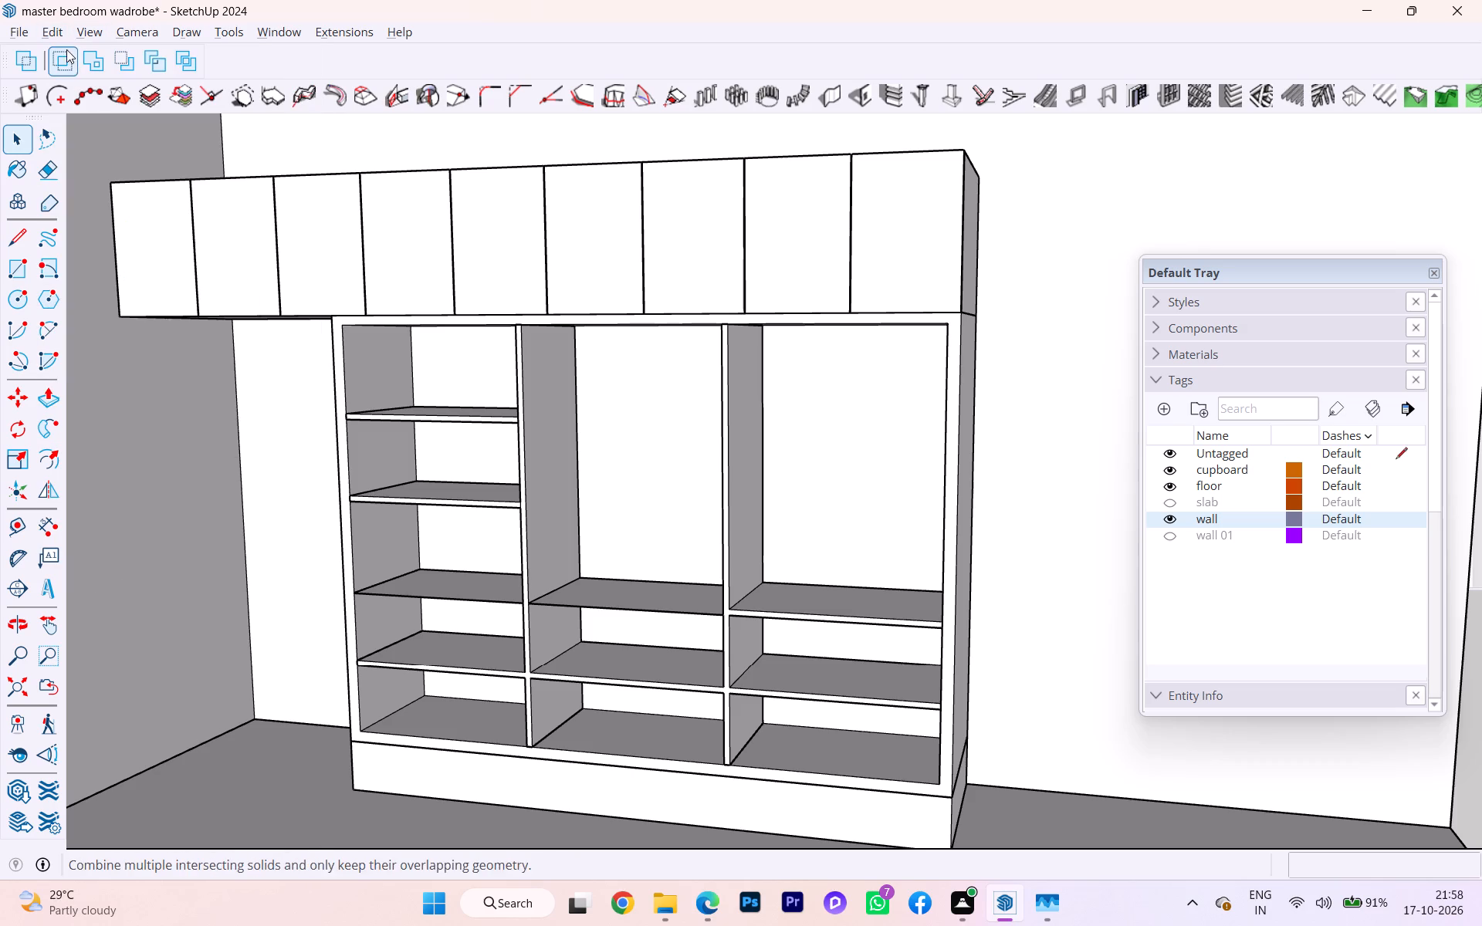
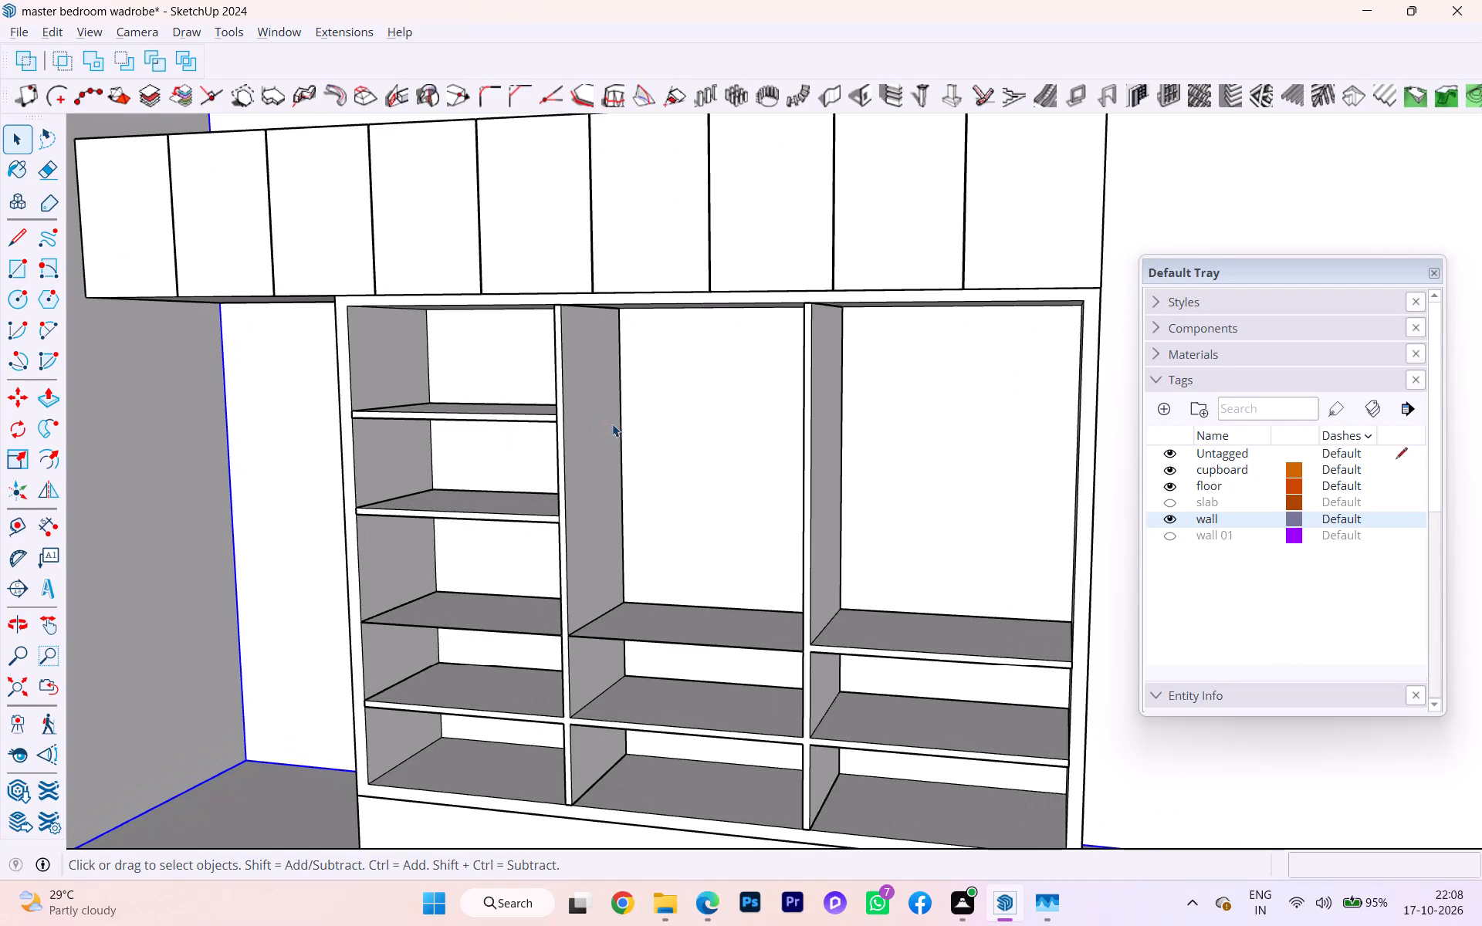
Paste the copied partition face and its edges in place, outside the wardrobe group.
scroll(614, 424, "down", 2)
scroll(625, 409, "up", 5)
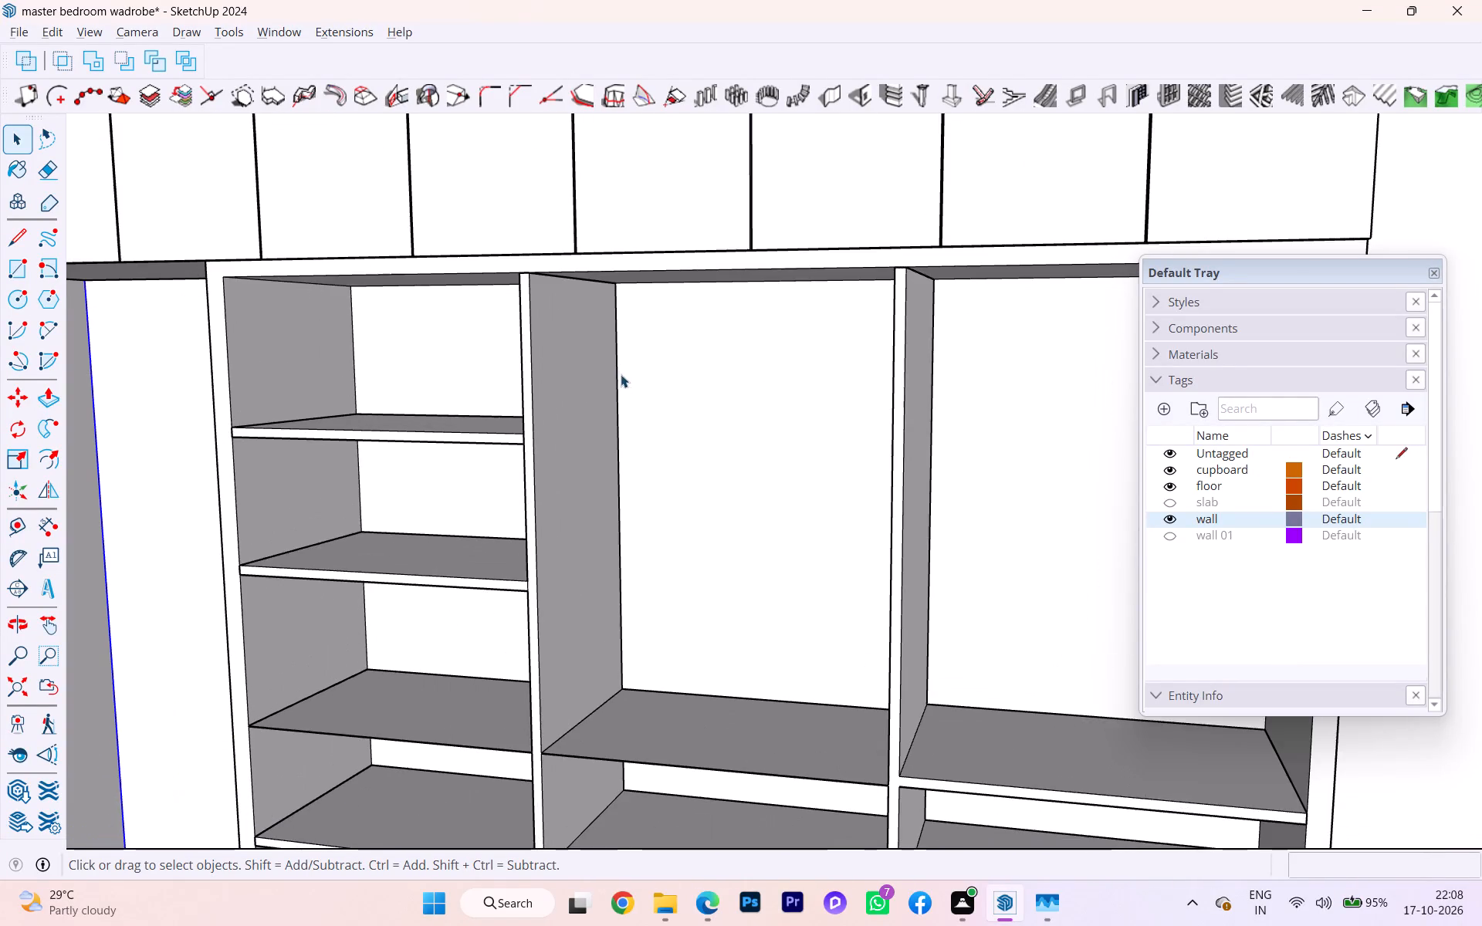
scroll(600, 316, "down", 2)
scroll(603, 318, "up", 1)
scroll(705, 333, "down", 4)
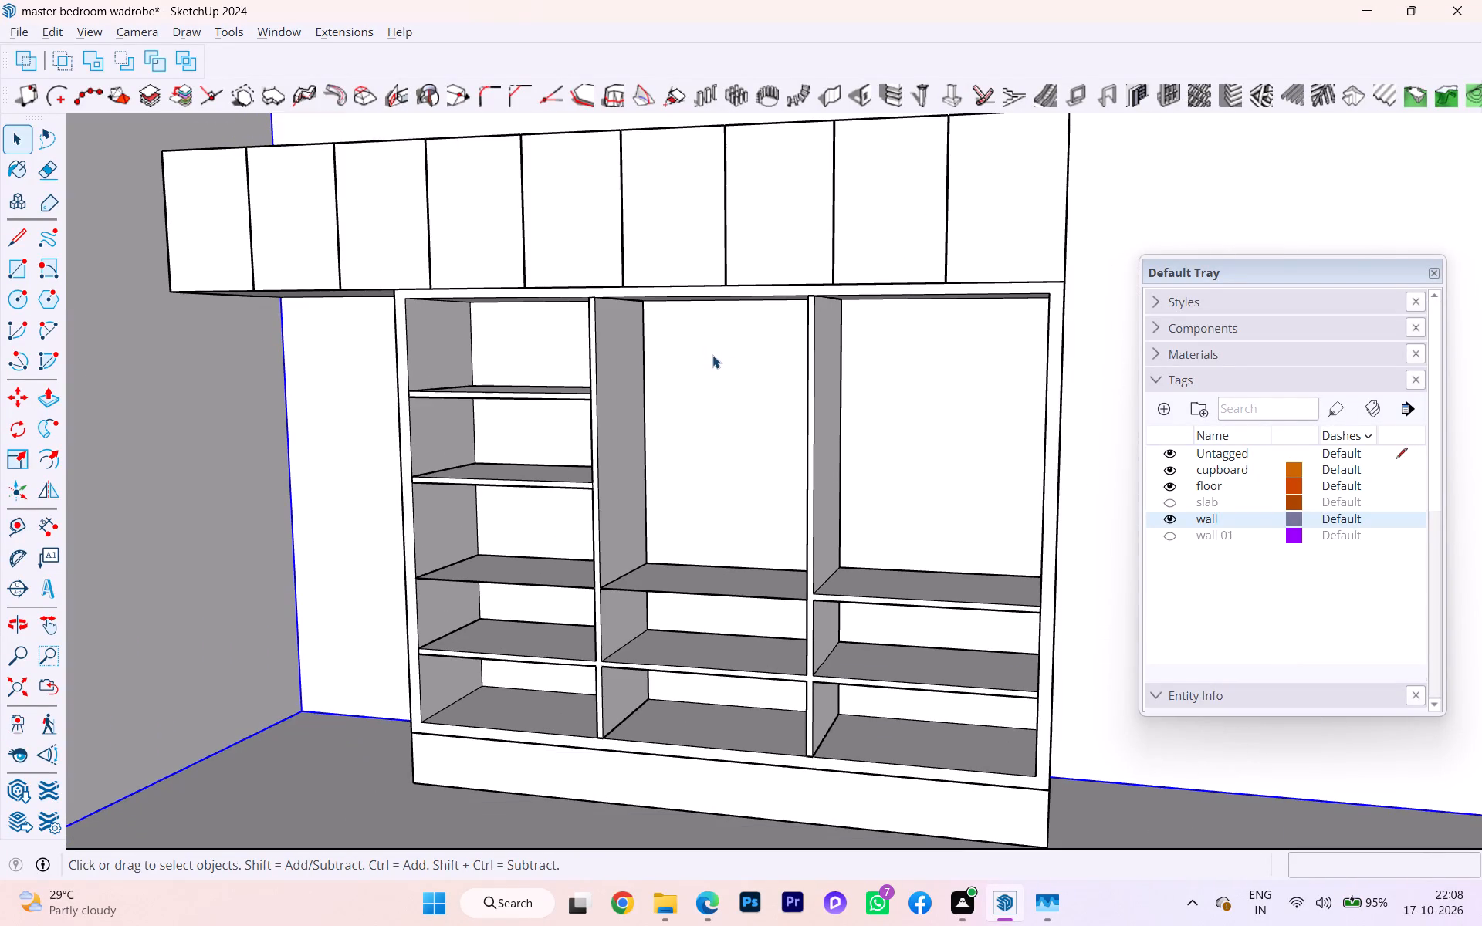
scroll(712, 360, "down", 1)
middle_click(711, 361)
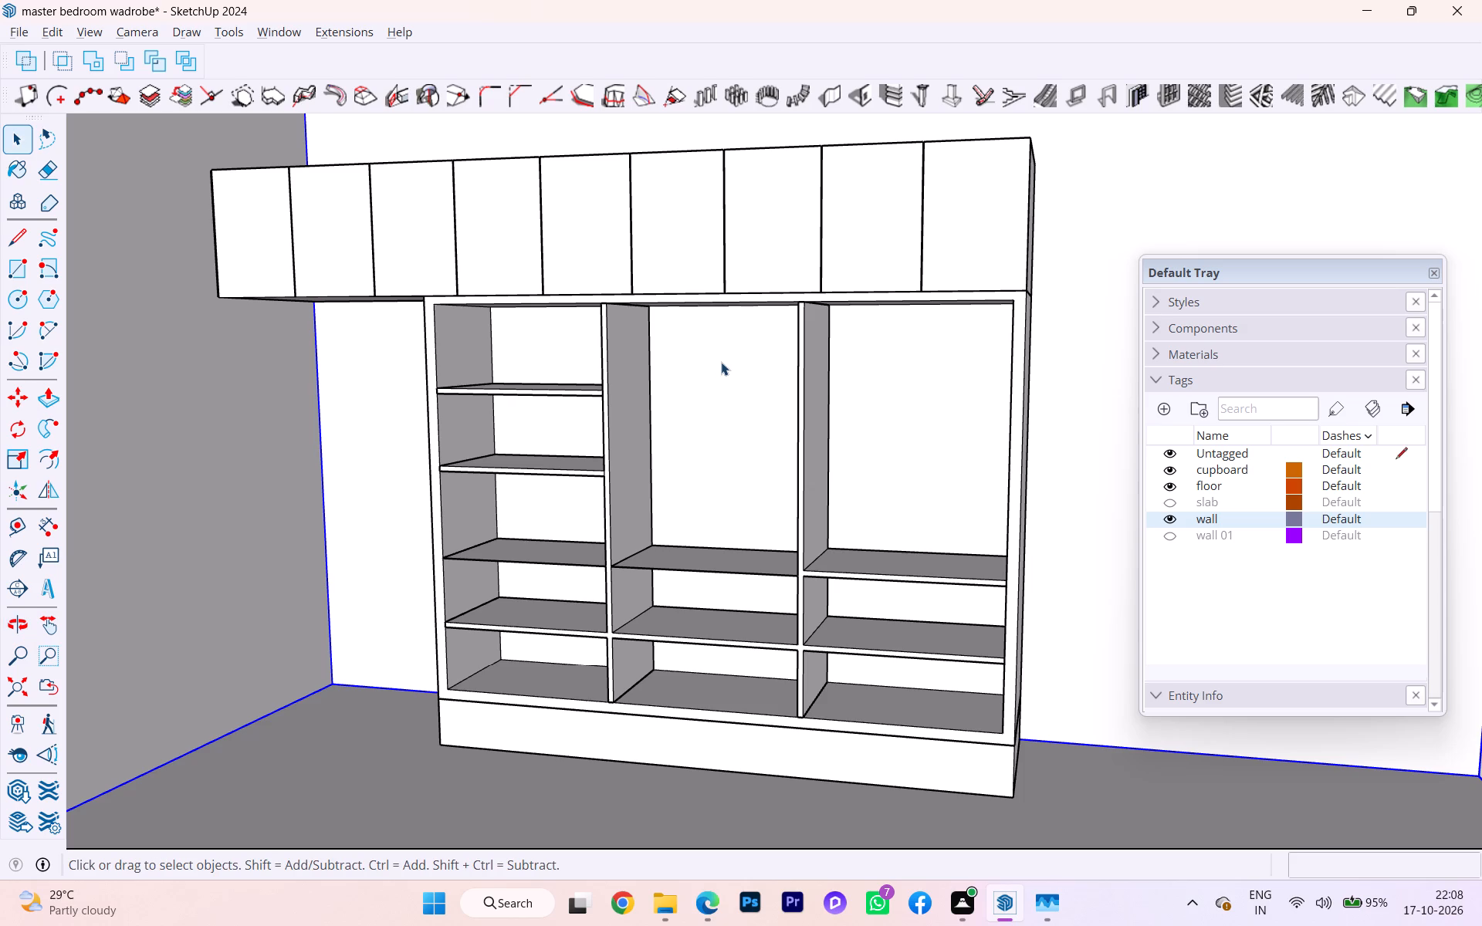
scroll(733, 363, "down", 1)
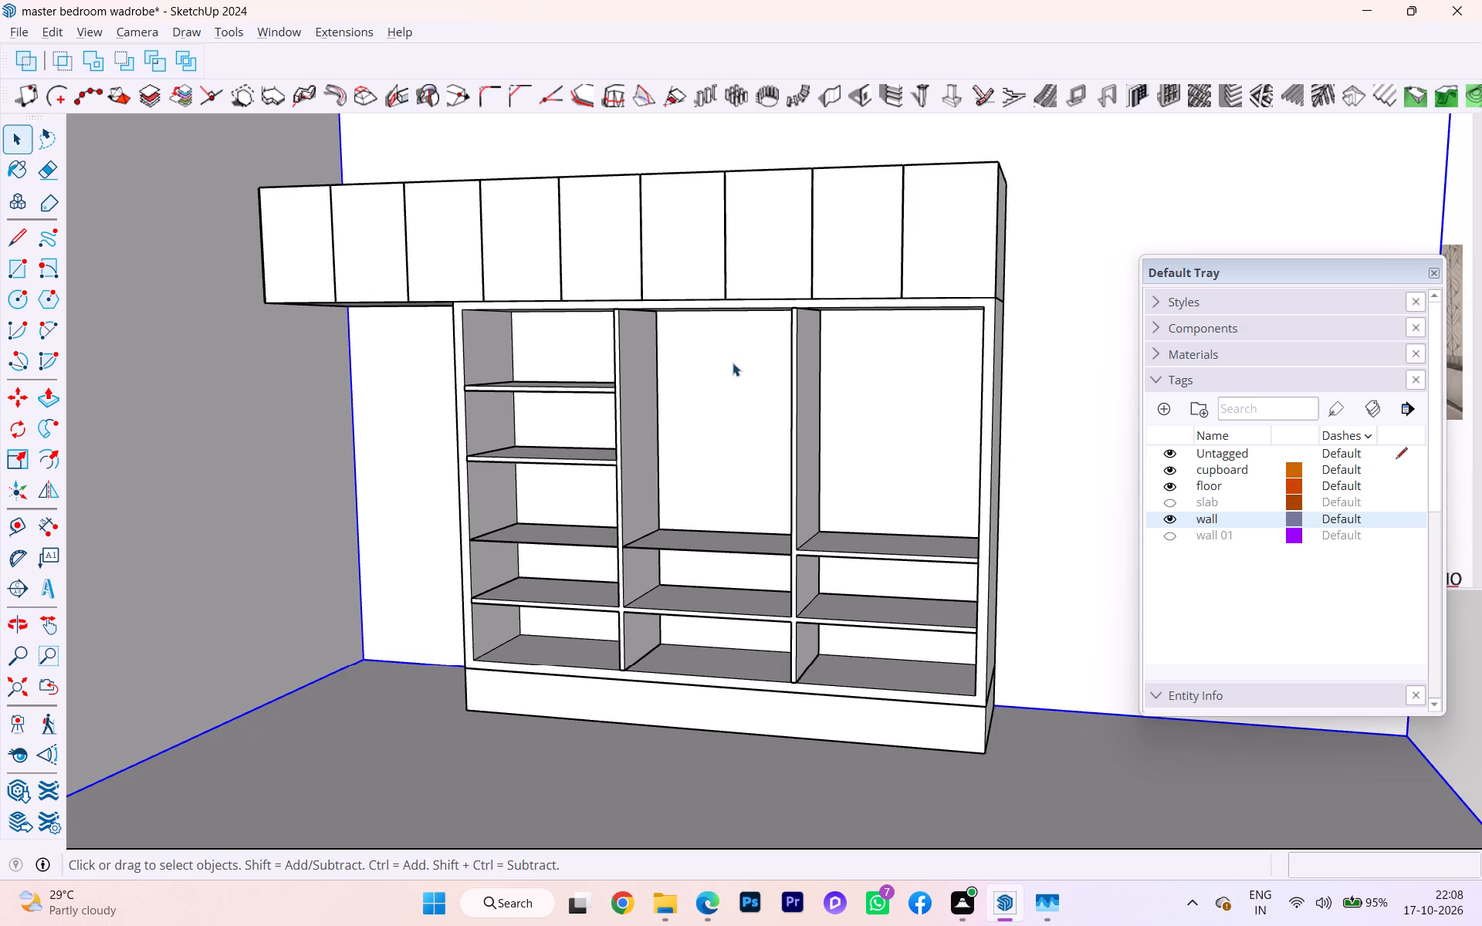
scroll(733, 363, "down", 1)
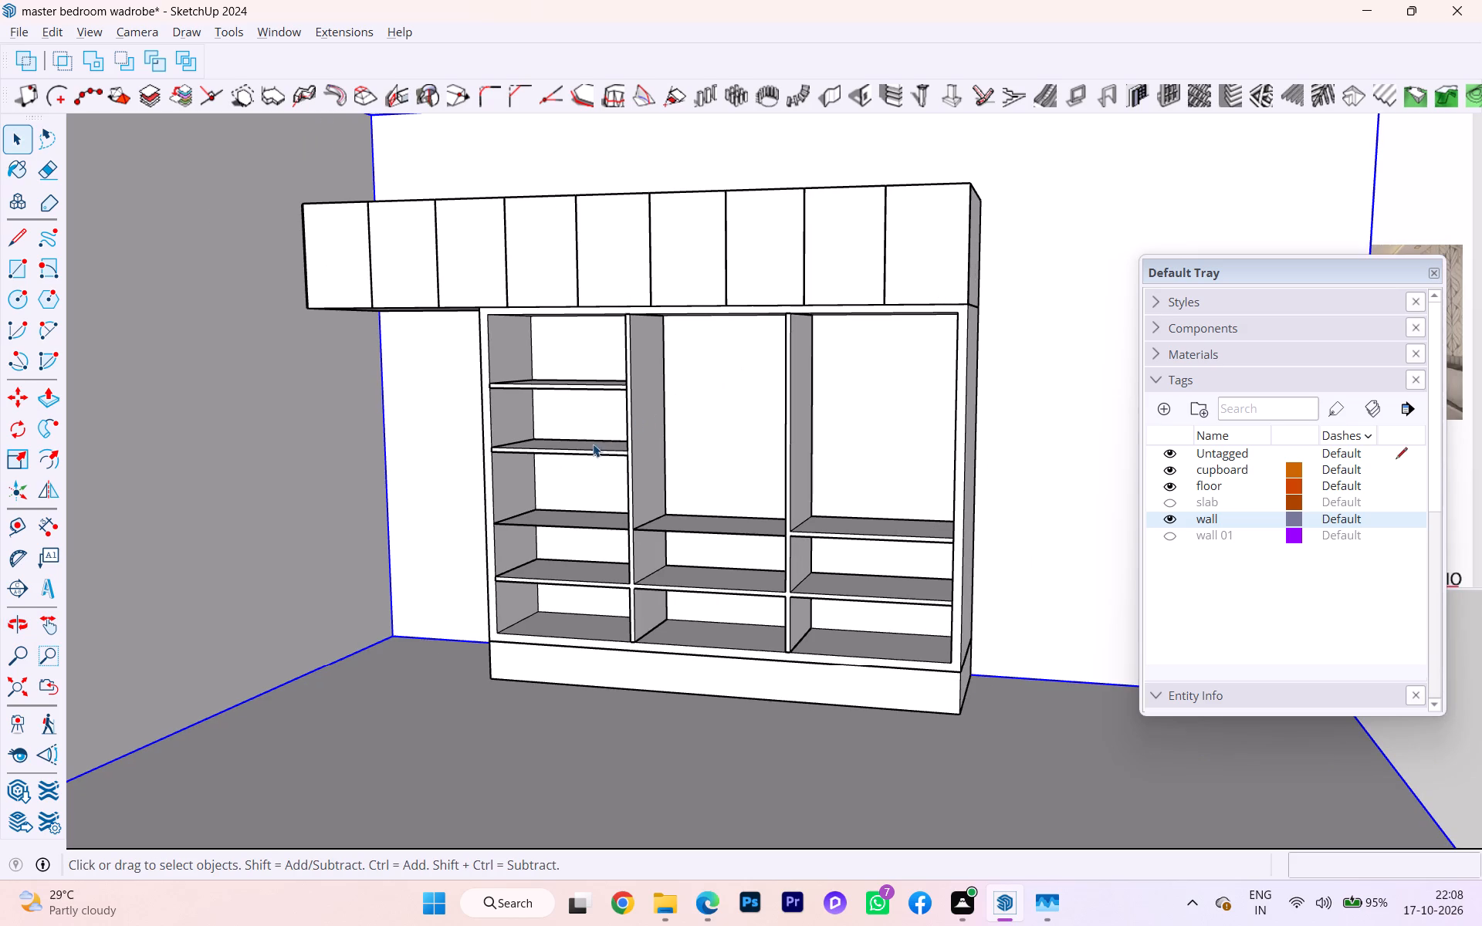
scroll(722, 364, "down", 1)
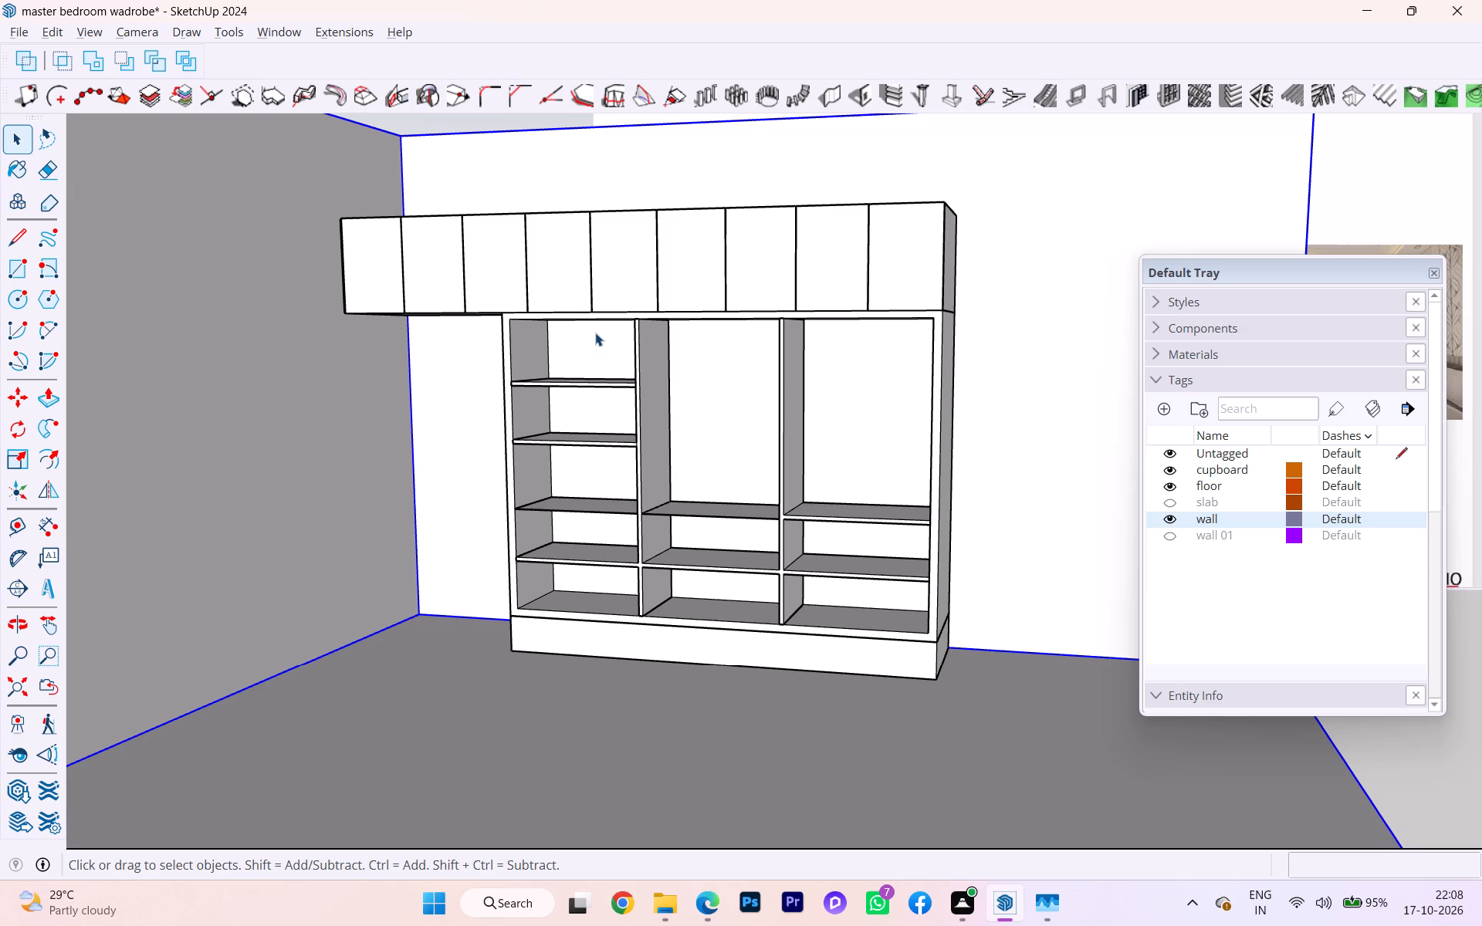
scroll(508, 321, "down", 1)
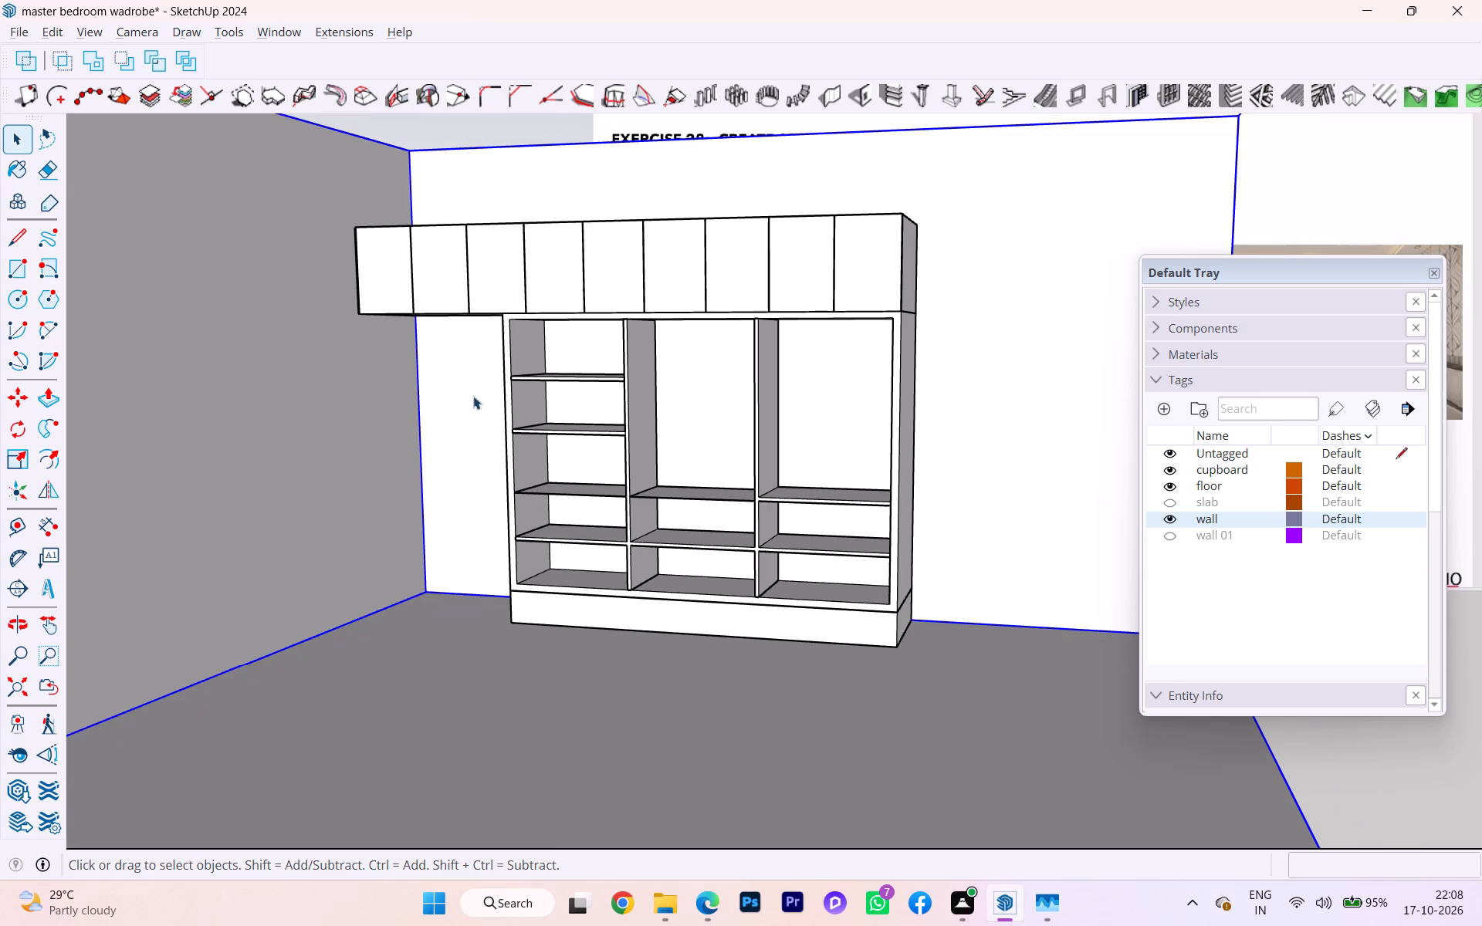
scroll(387, 503, "up", 2)
scroll(557, 490, "up", 1)
scroll(557, 490, "down", 1)
scroll(557, 490, "up", 1)
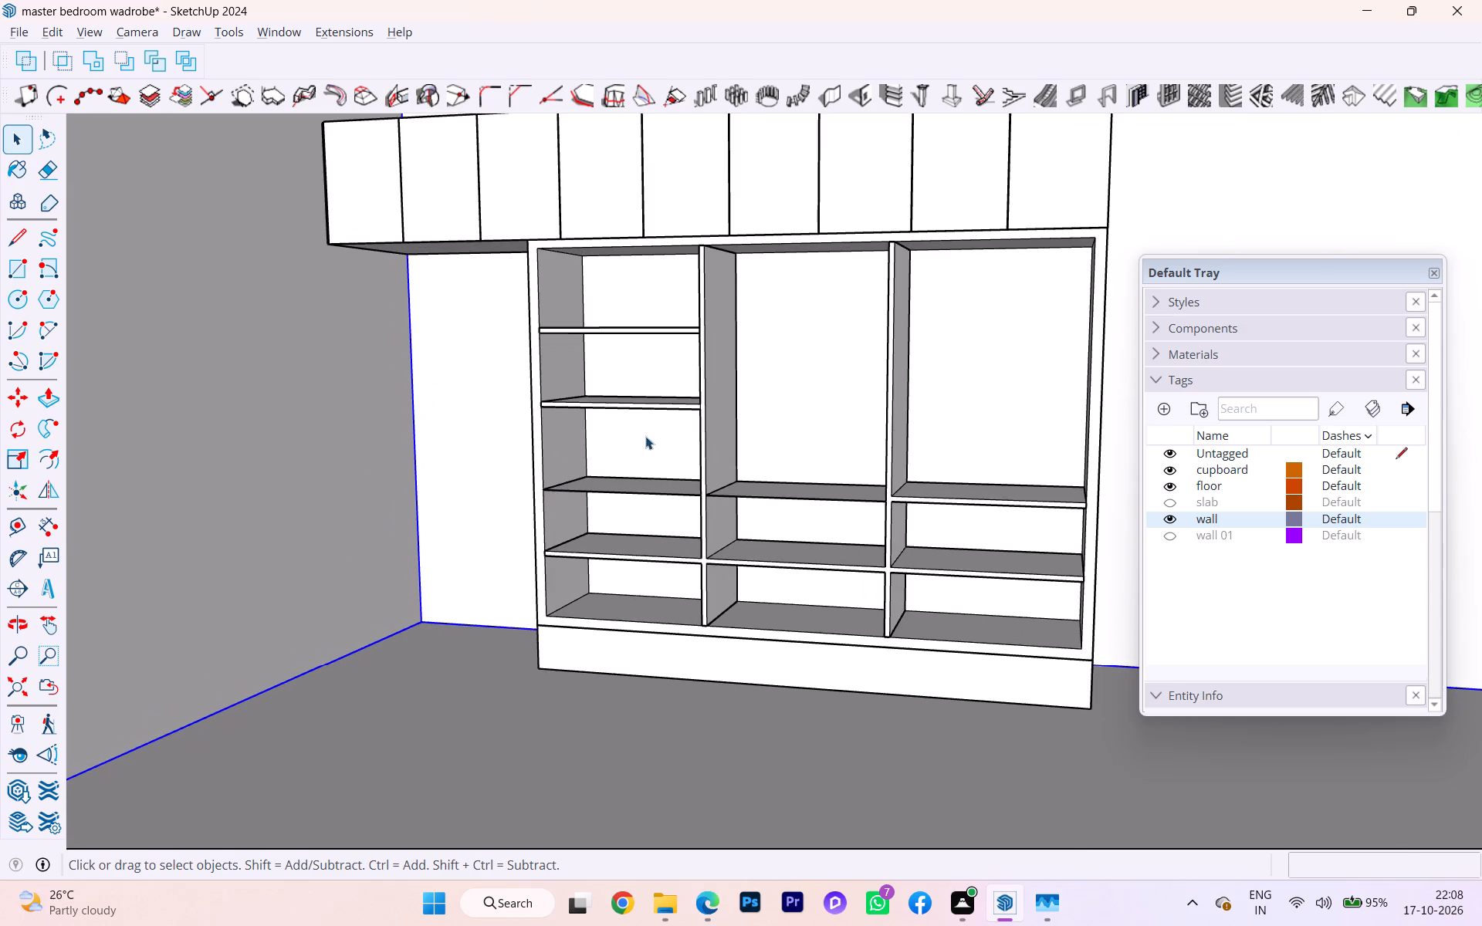
scroll(657, 451, "up", 2)
scroll(489, 485, "down", 3)
middle_click_drag(531, 497, 627, 505)
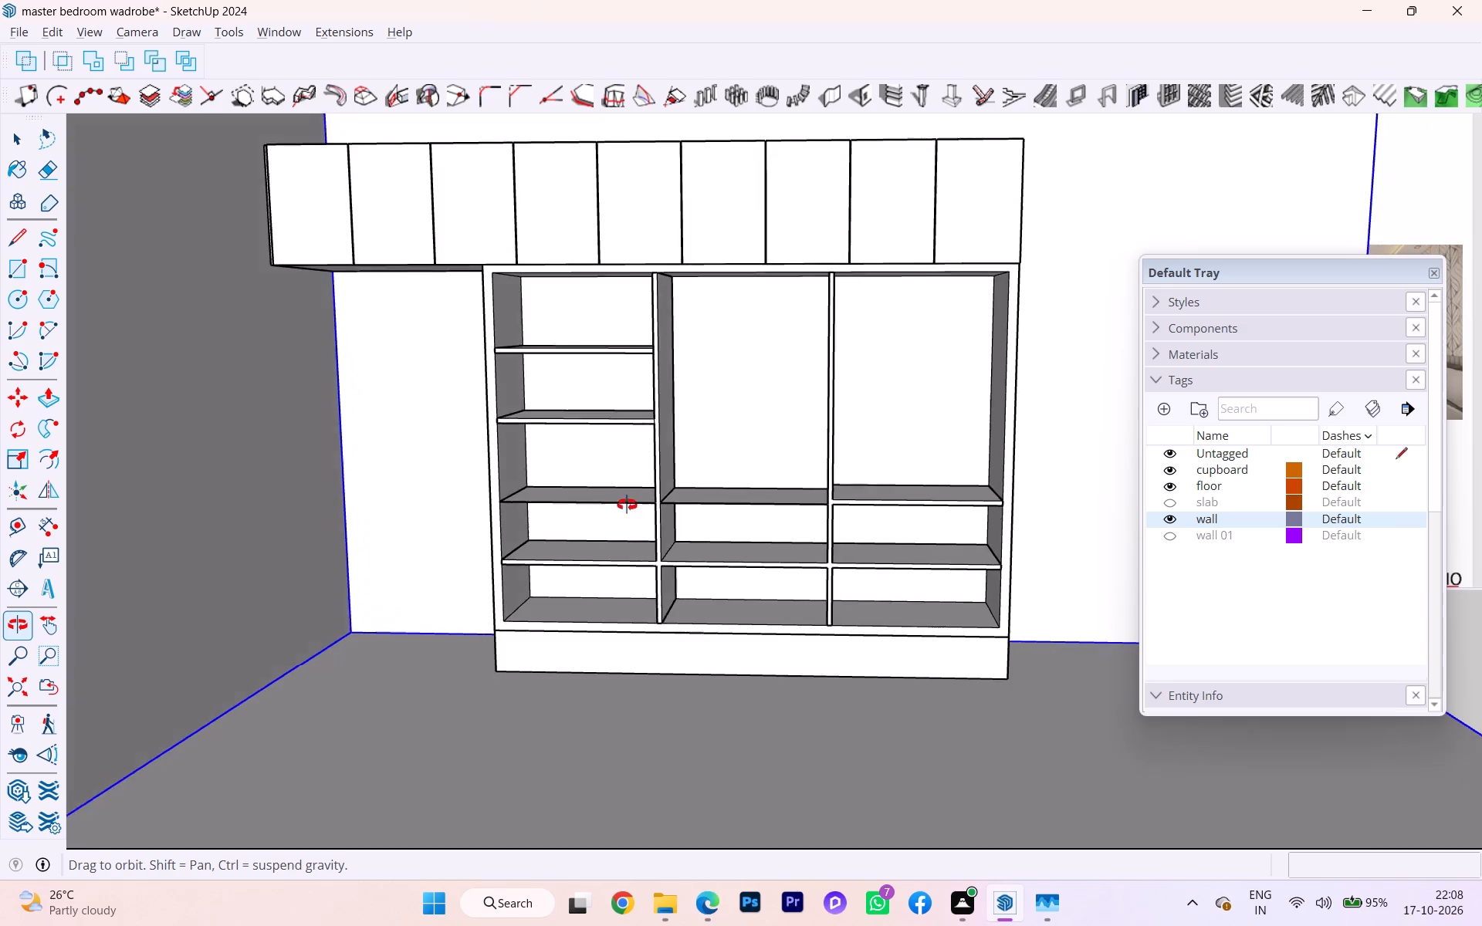
middle_click_drag(627, 505, 559, 534)
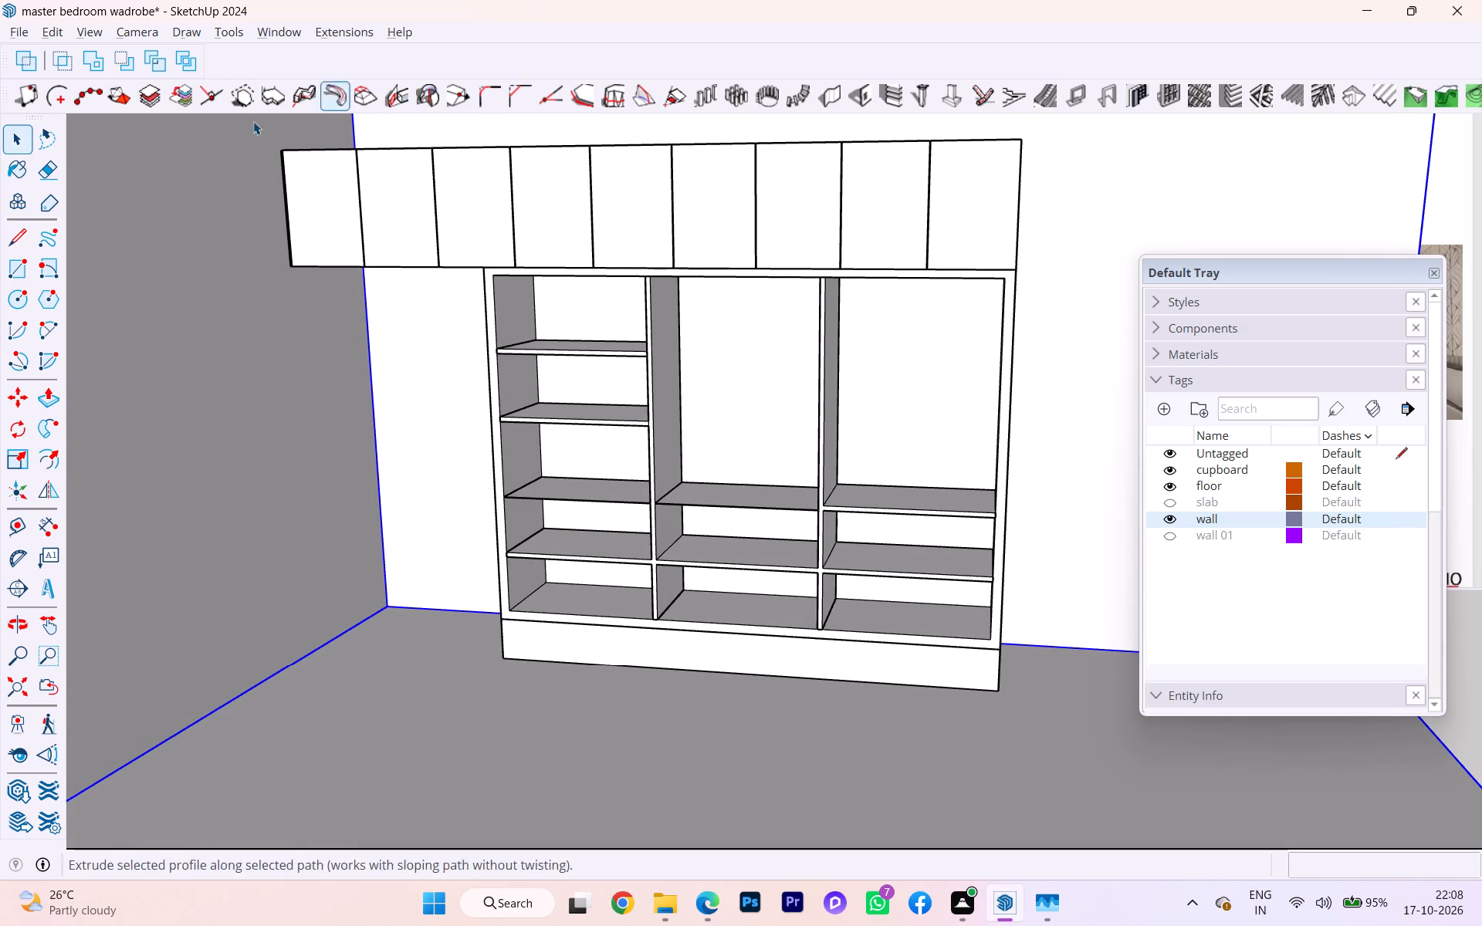
left_click(53, 30)
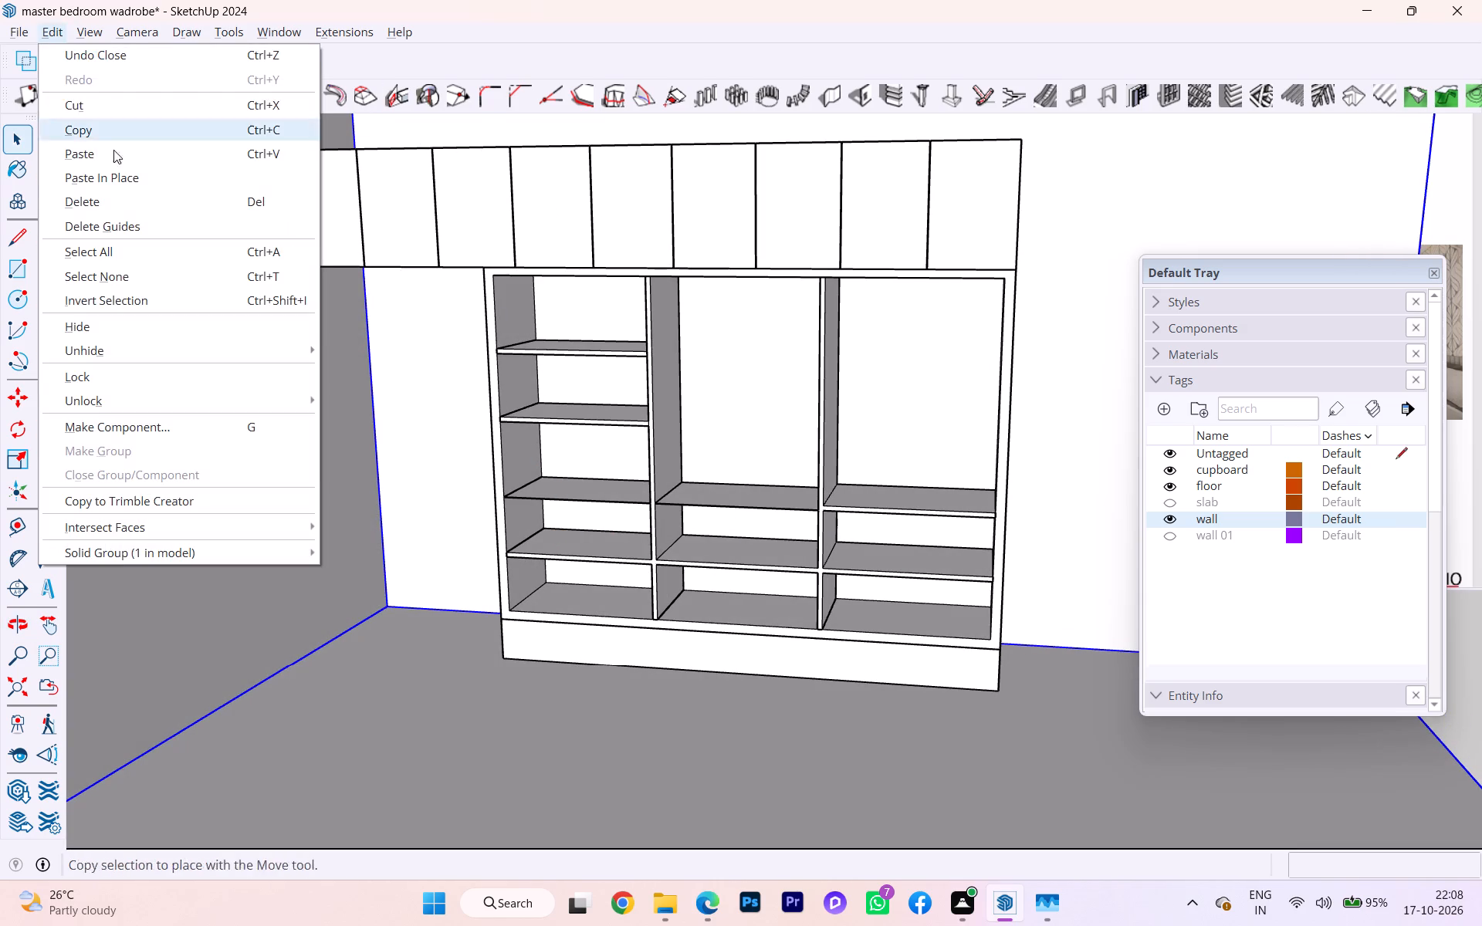
left_click(144, 182)
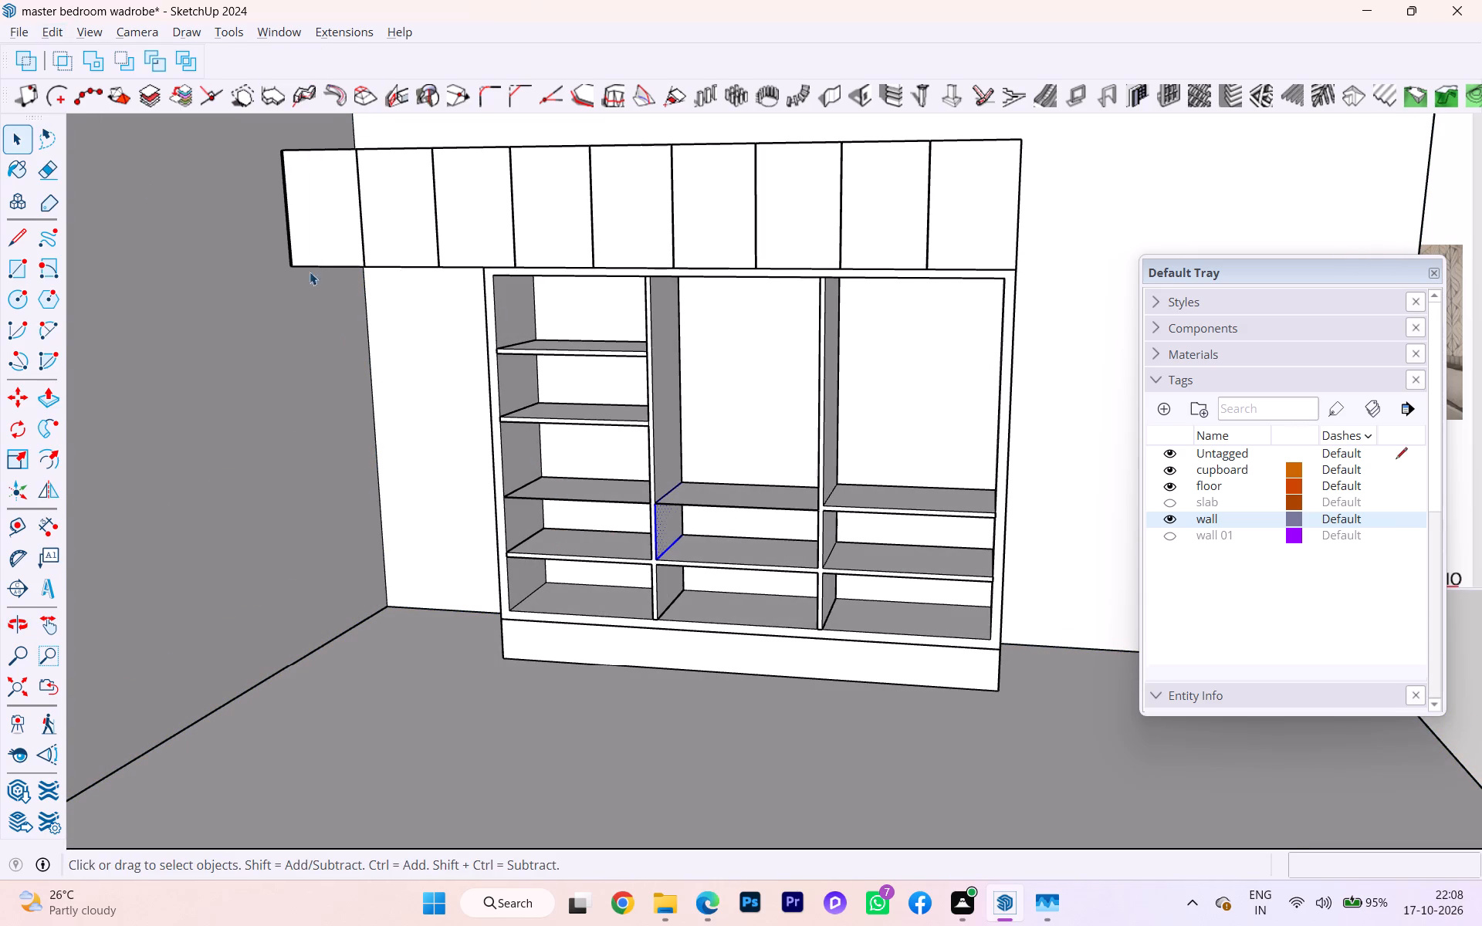
Make a group from the pasted face and edges between the middle bay's two shelves.
scroll(684, 531, "up", 6)
scroll(664, 519, "down", 1)
scroll(664, 519, "up", 3)
scroll(662, 519, "down", 1)
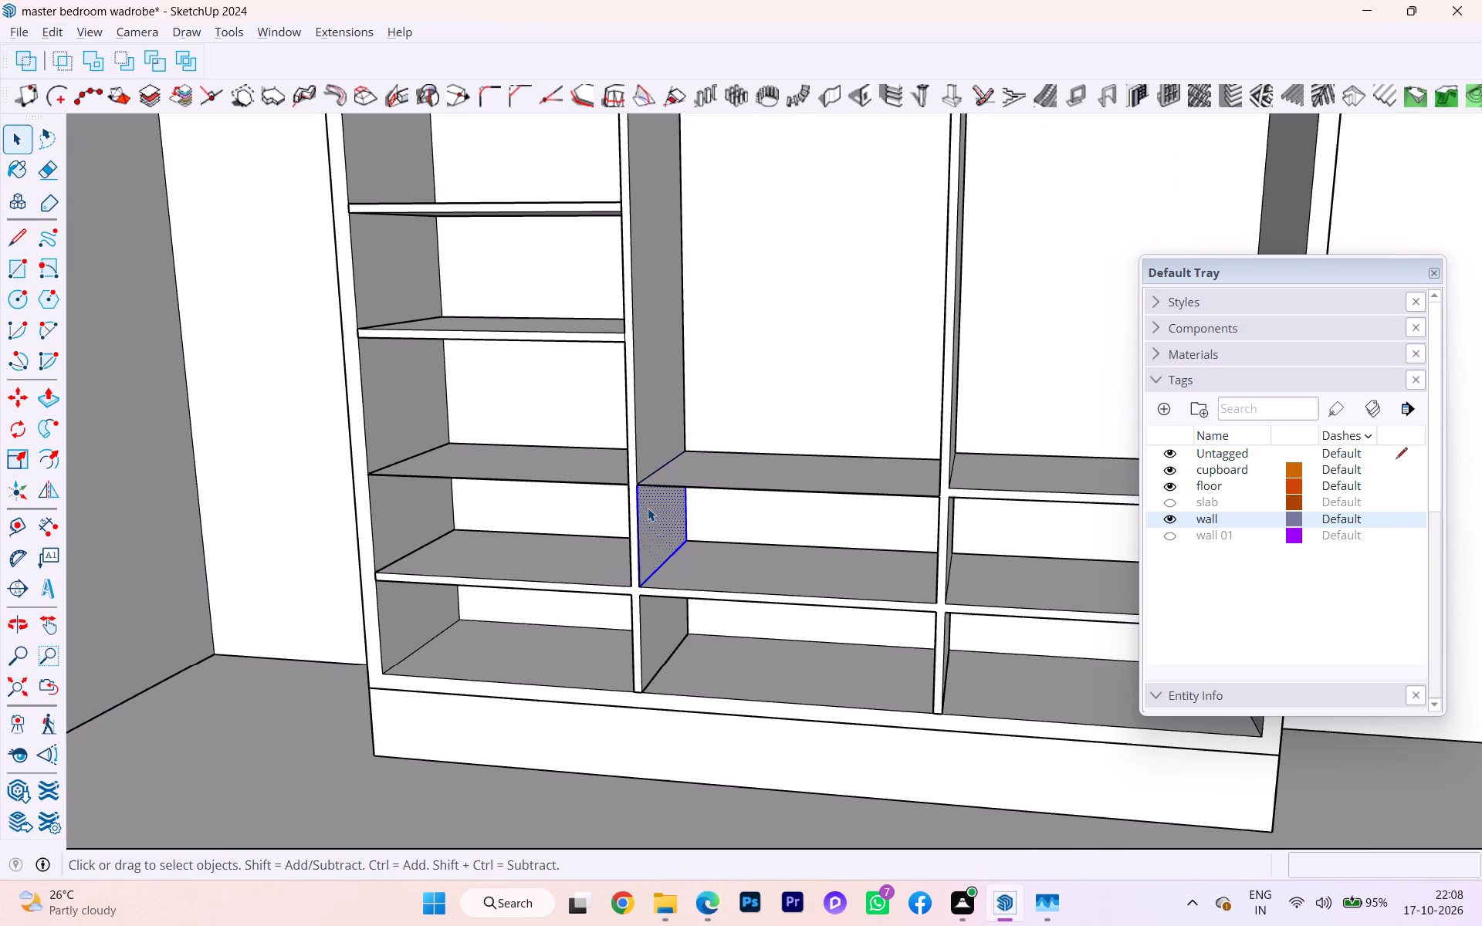
right_click(648, 508)
left_click(763, 189)
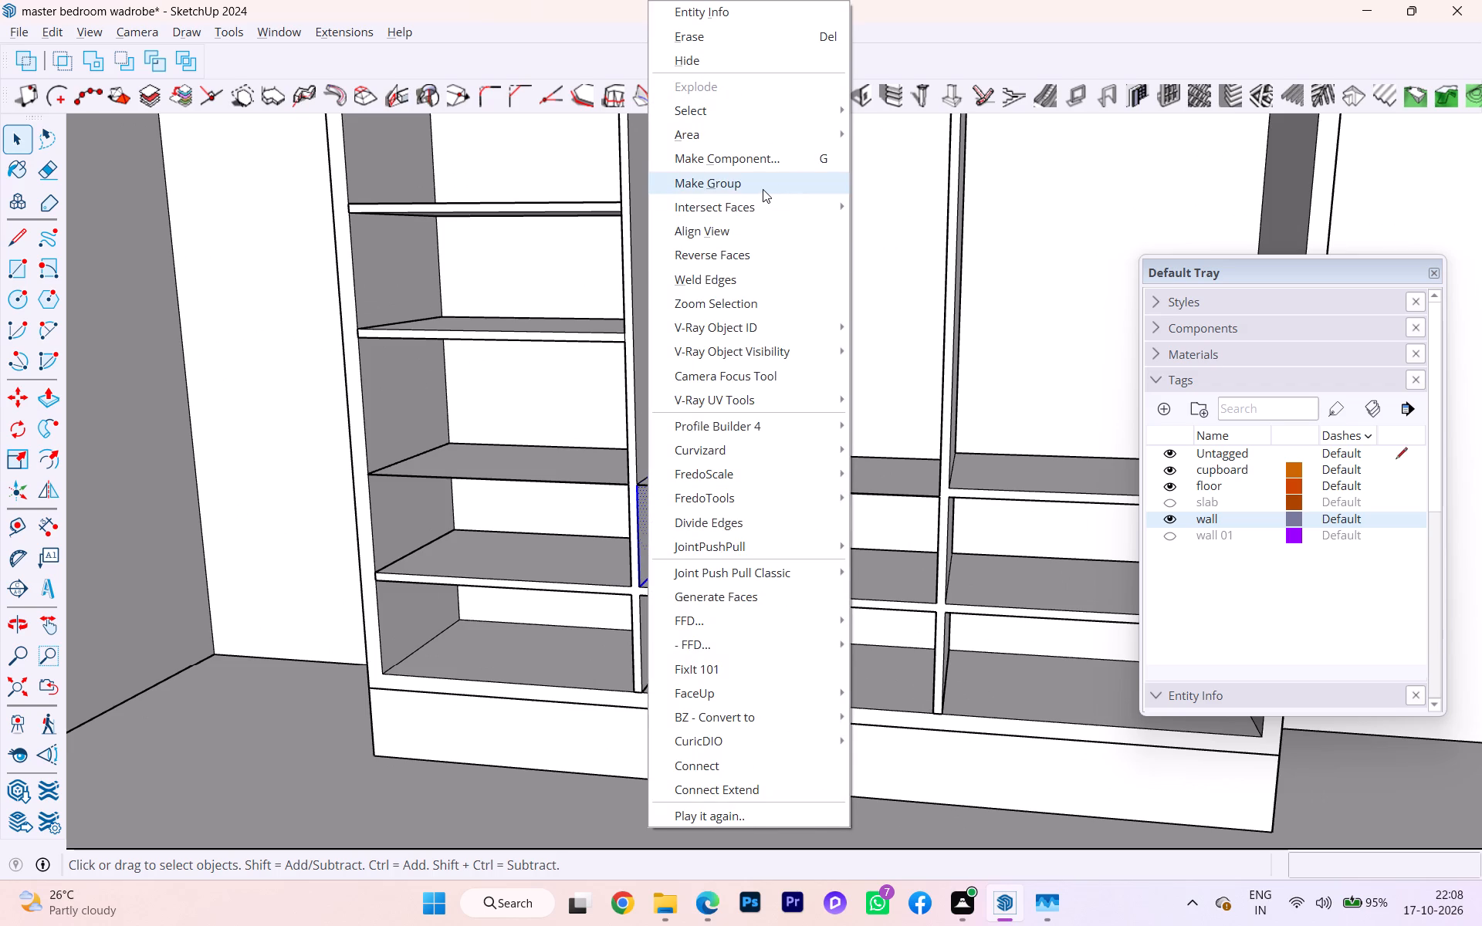
Inside the new group, push/pull the face to a 1" thick divider panel, and exit the group.
double_click(668, 525)
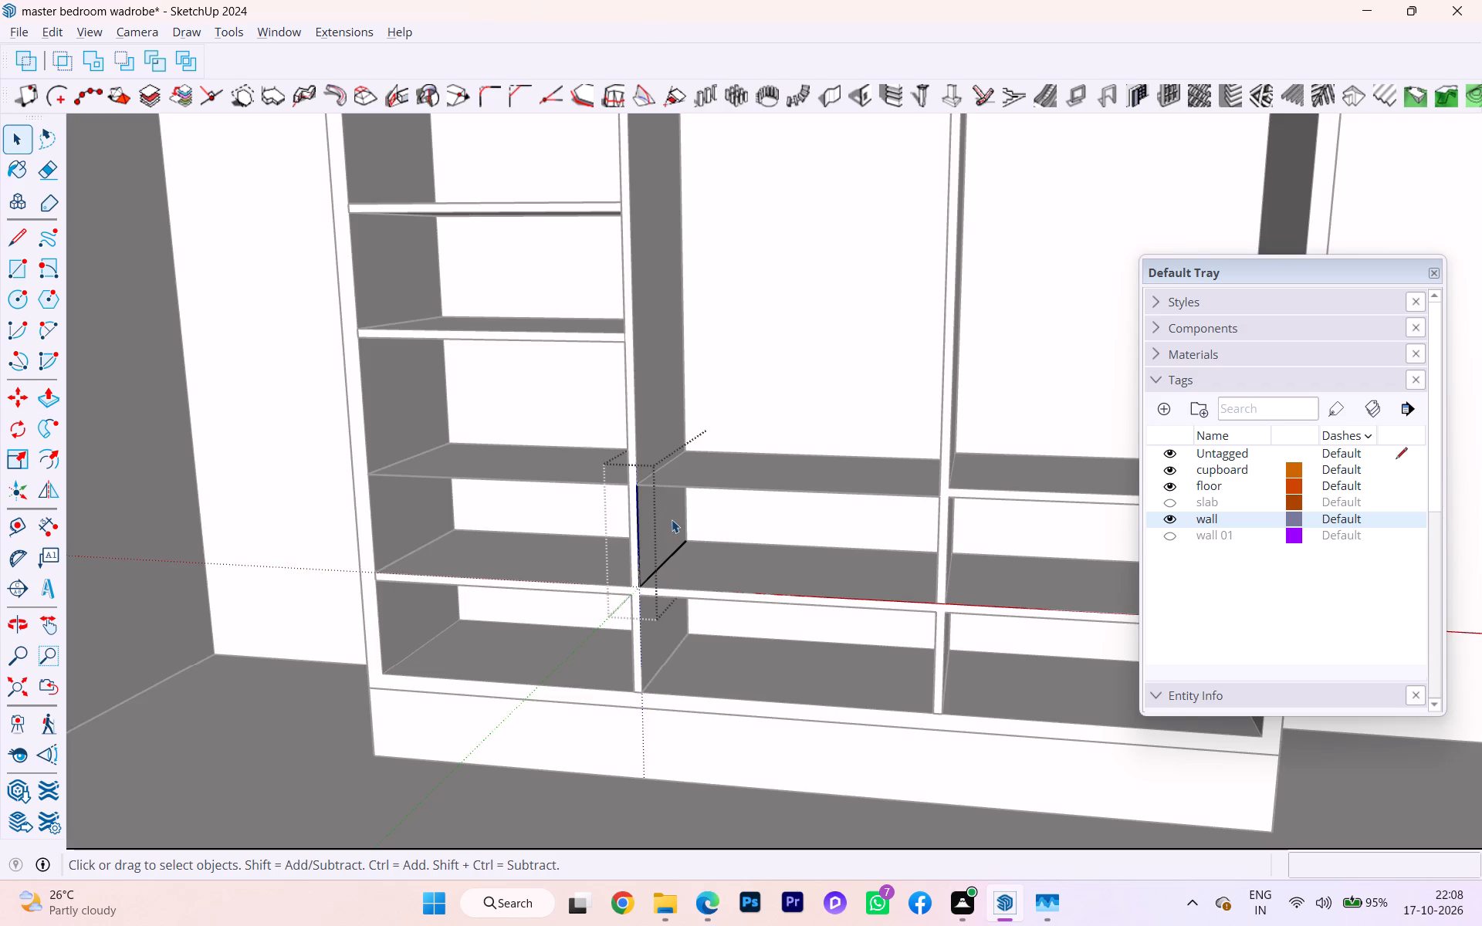
key("p")
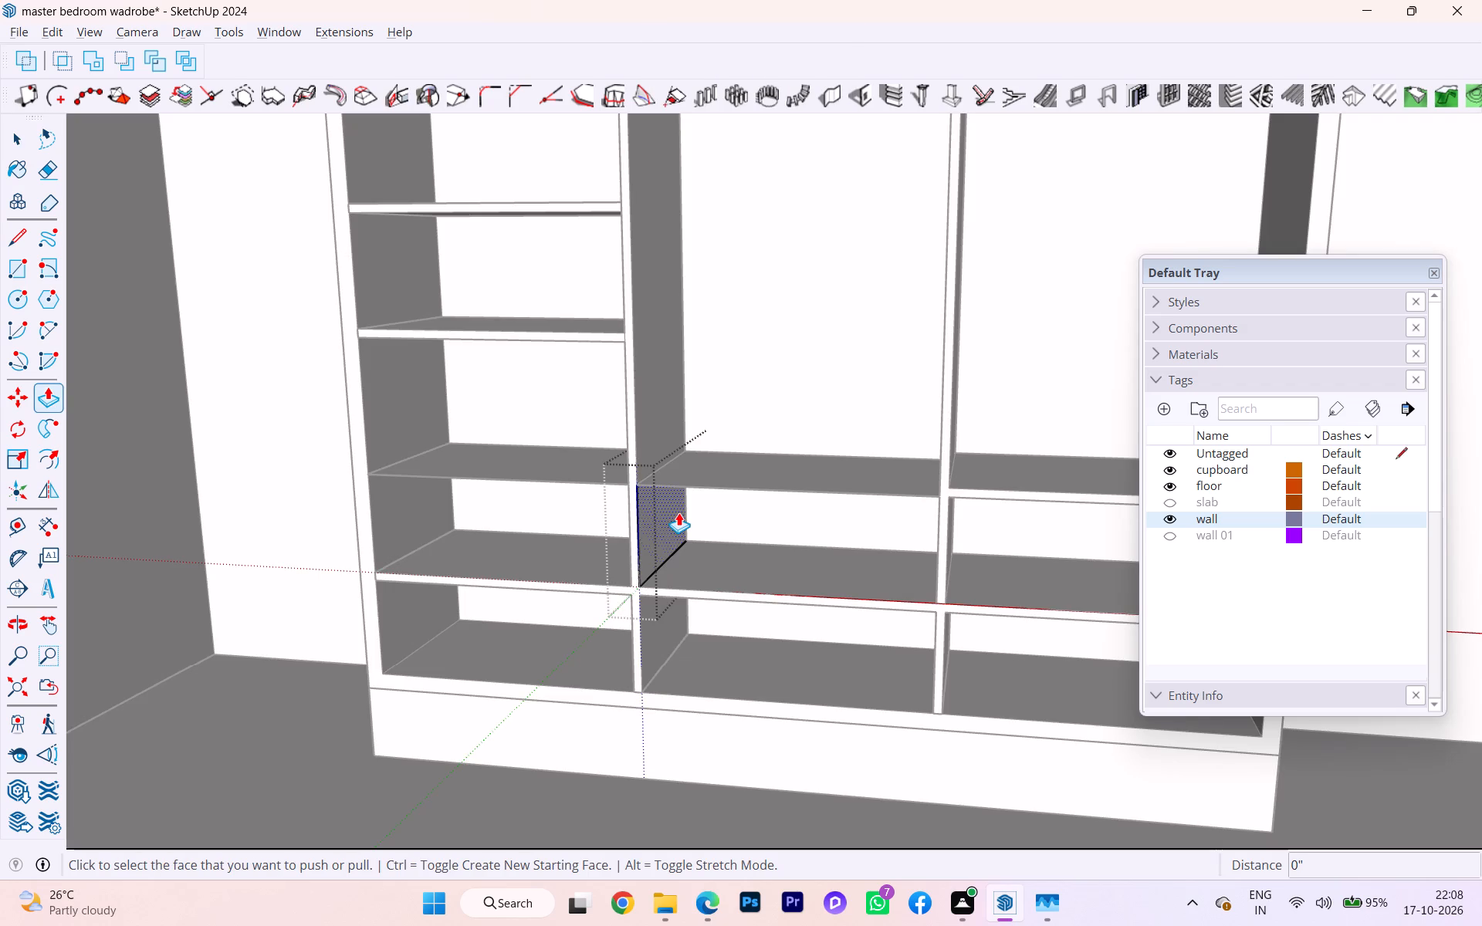
left_click(678, 512)
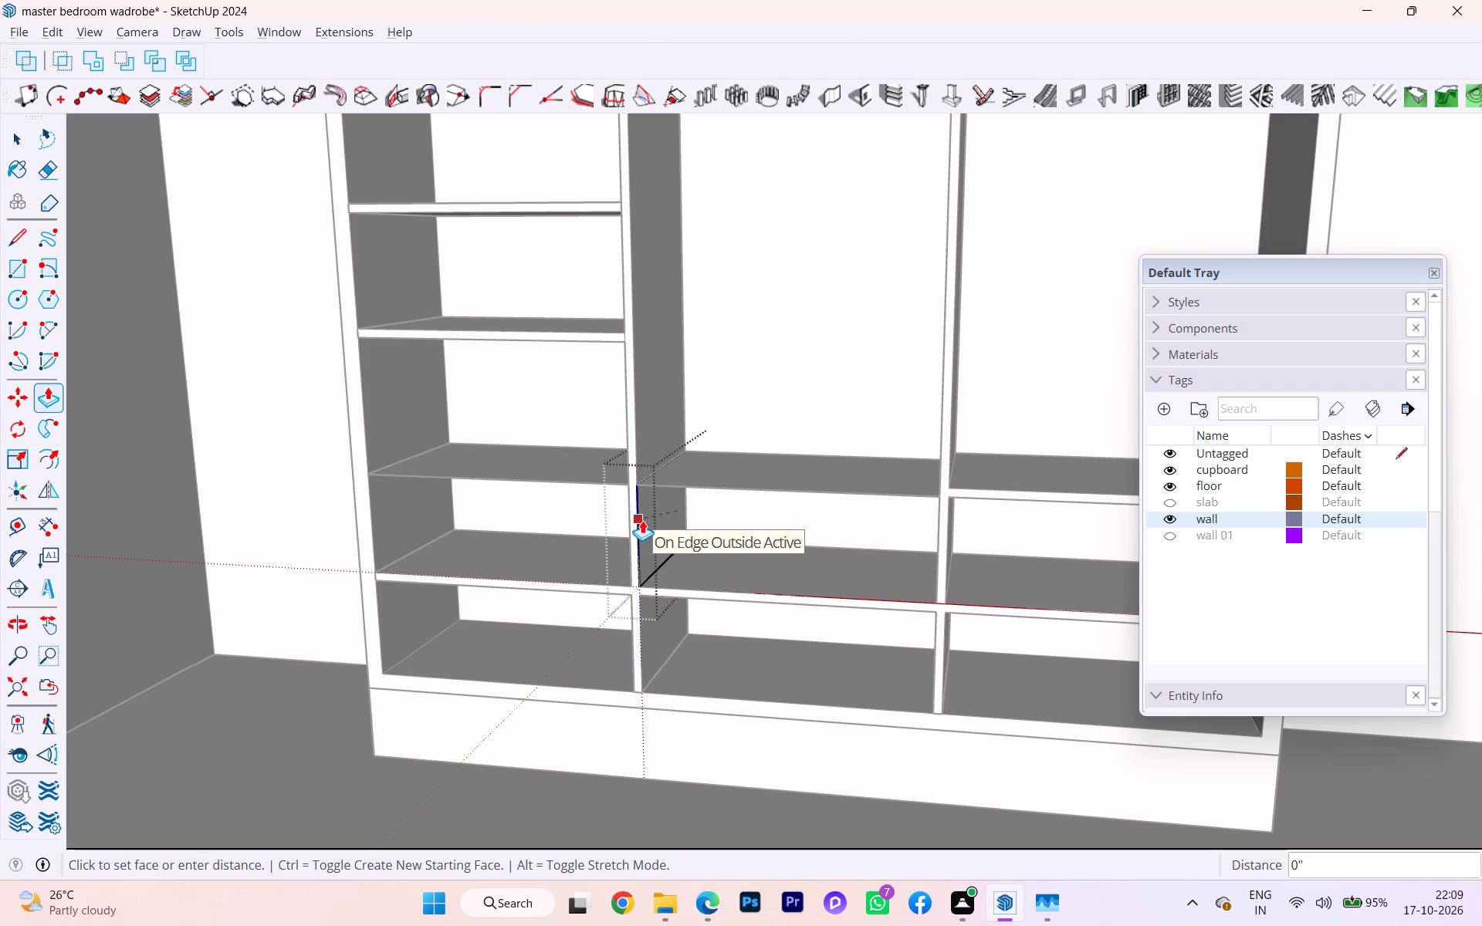
key("1")
key("Return")
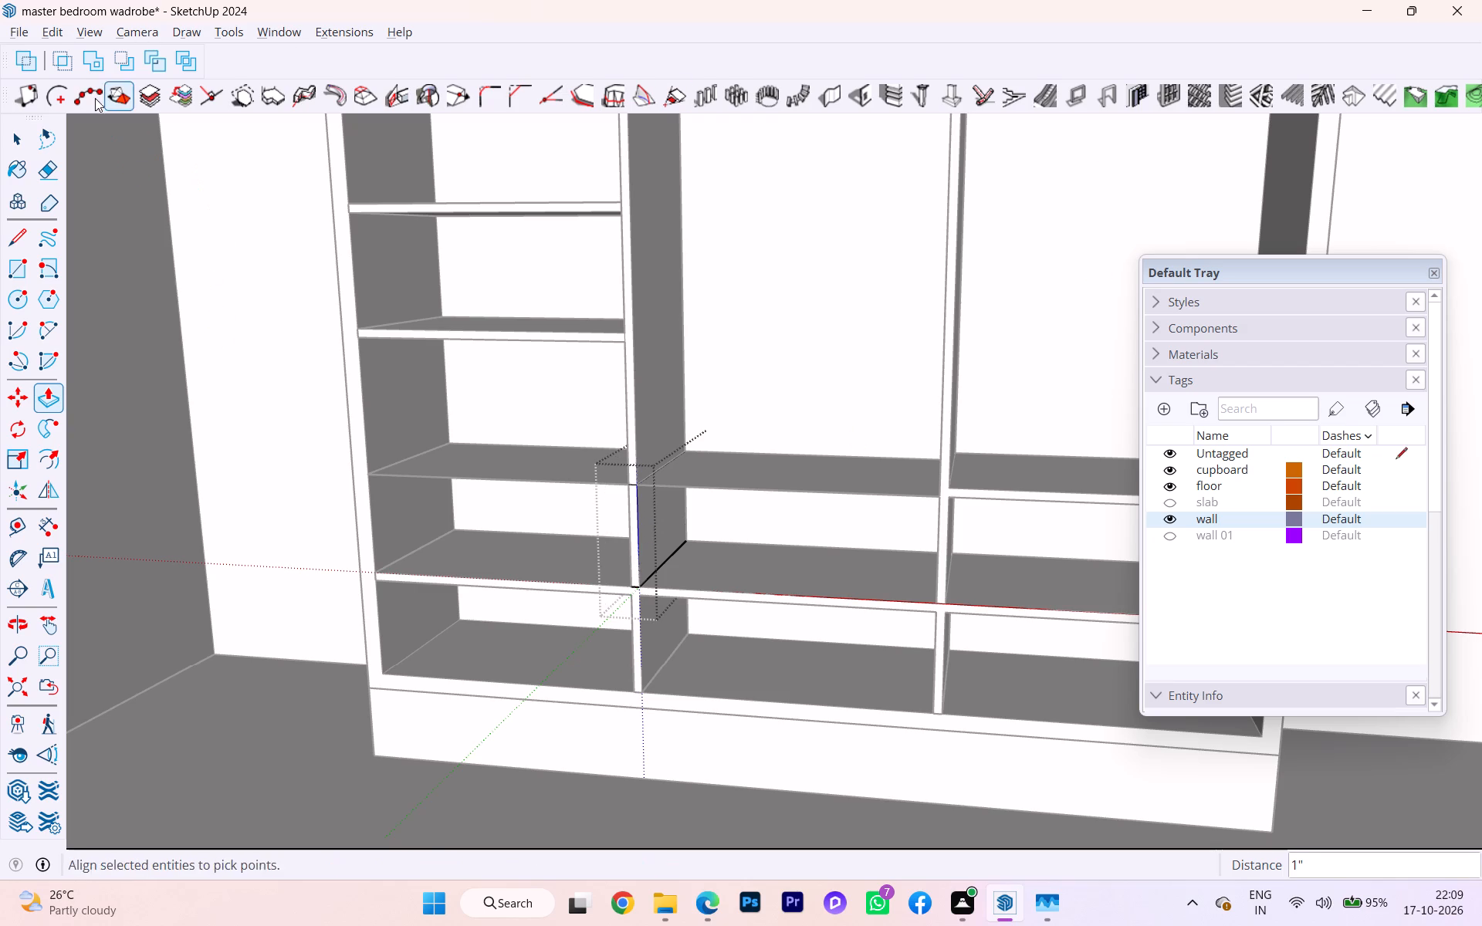
scroll(338, 346, "down", 2)
scroll(338, 348, "up", 1)
scroll(323, 392, "down", 1)
scroll(316, 397, "up", 1)
scroll(314, 398, "down", 1)
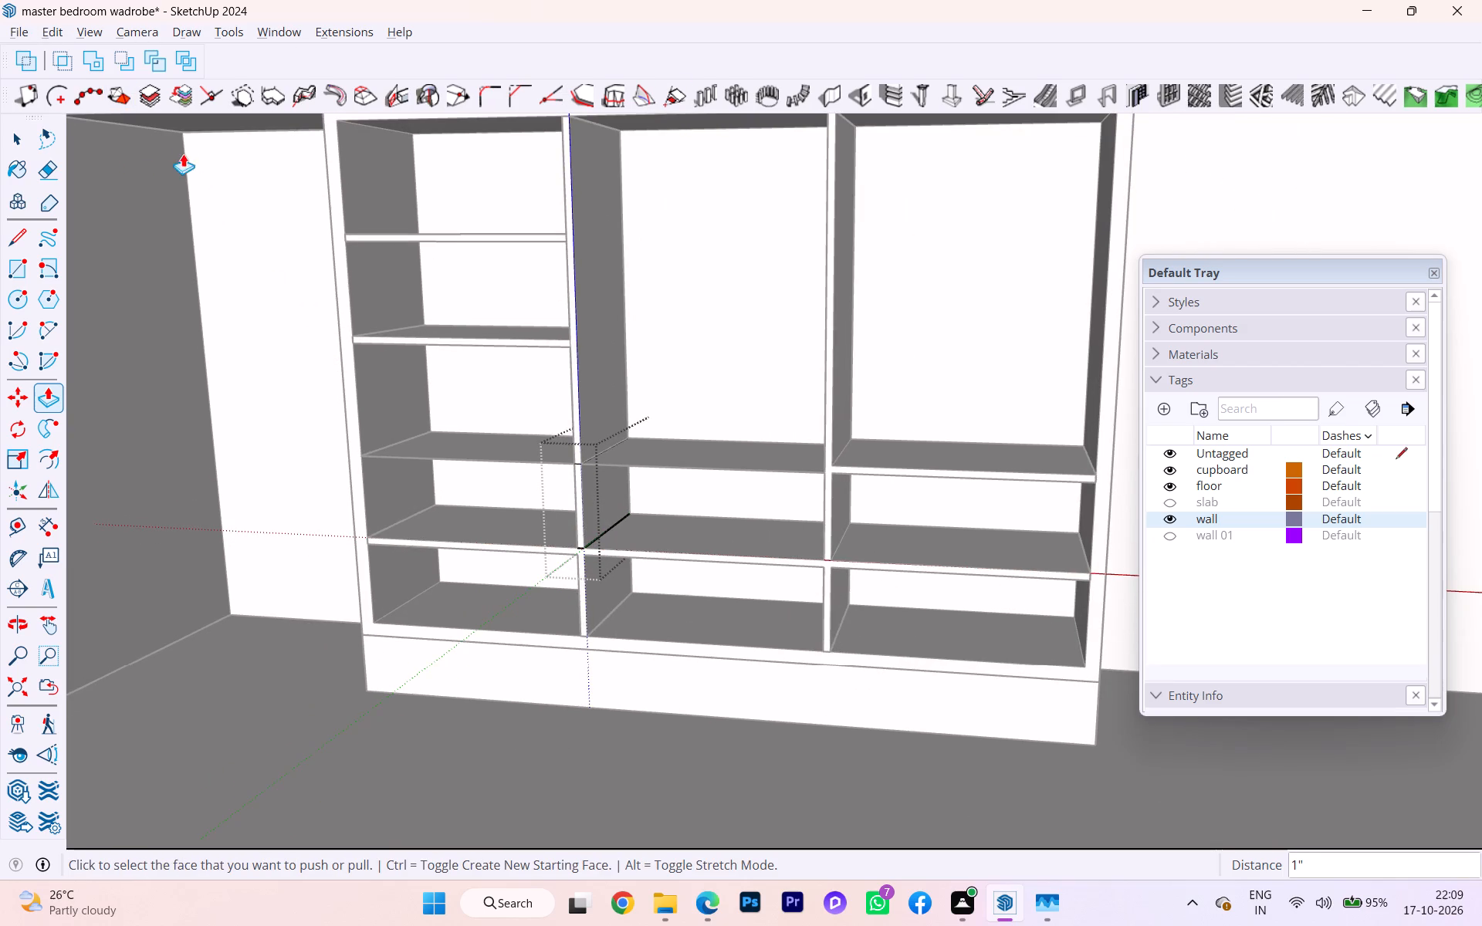
scroll(550, 587, "down", 3)
scroll(423, 591, "down", 2)
scroll(529, 636, "down", 2)
scroll(538, 630, "up", 2)
scroll(539, 630, "down", 1)
left_click(1250, 762)
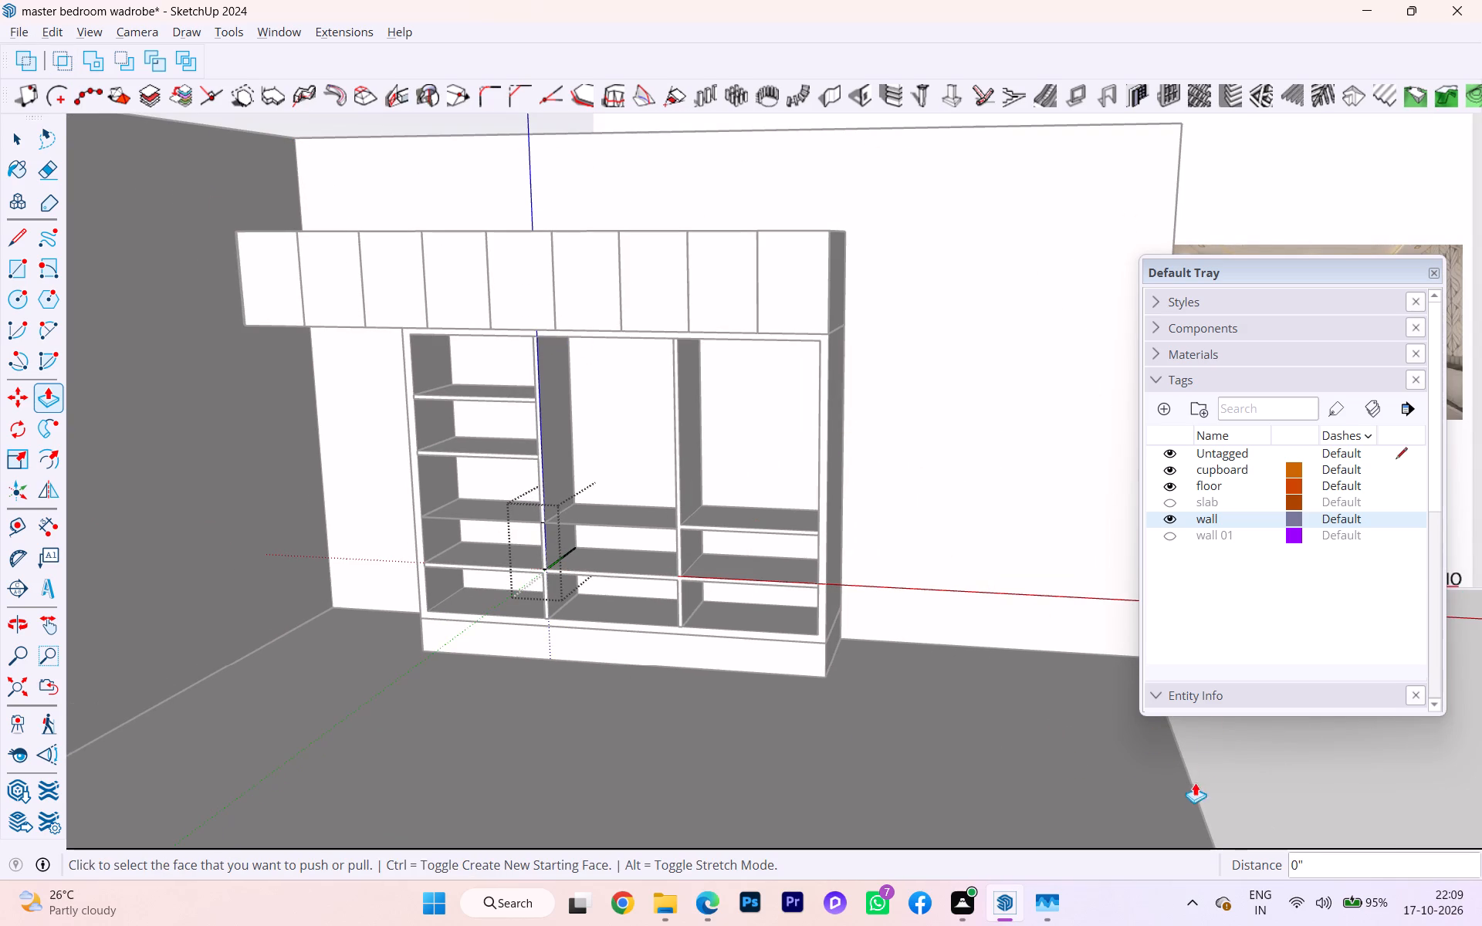
left_click(24, 136)
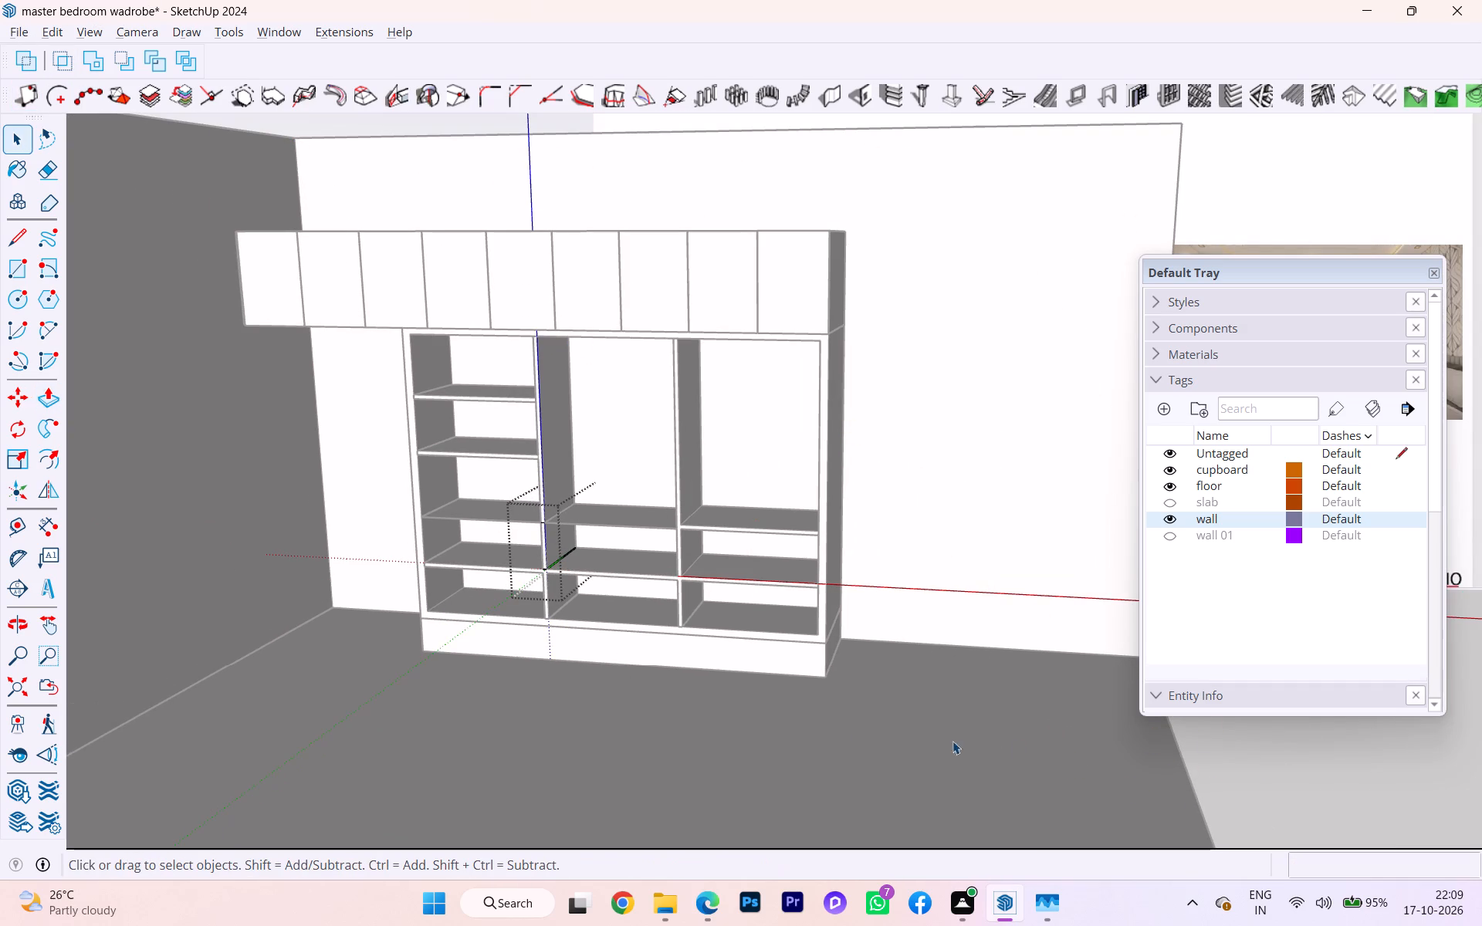
left_click(1260, 753)
Move the divider panel about 1' 5 7/16" by its lower front corner to the midpoint of the middle bay's lower shelf front edge.
scroll(590, 557, "down", 1)
scroll(587, 556, "up", 6)
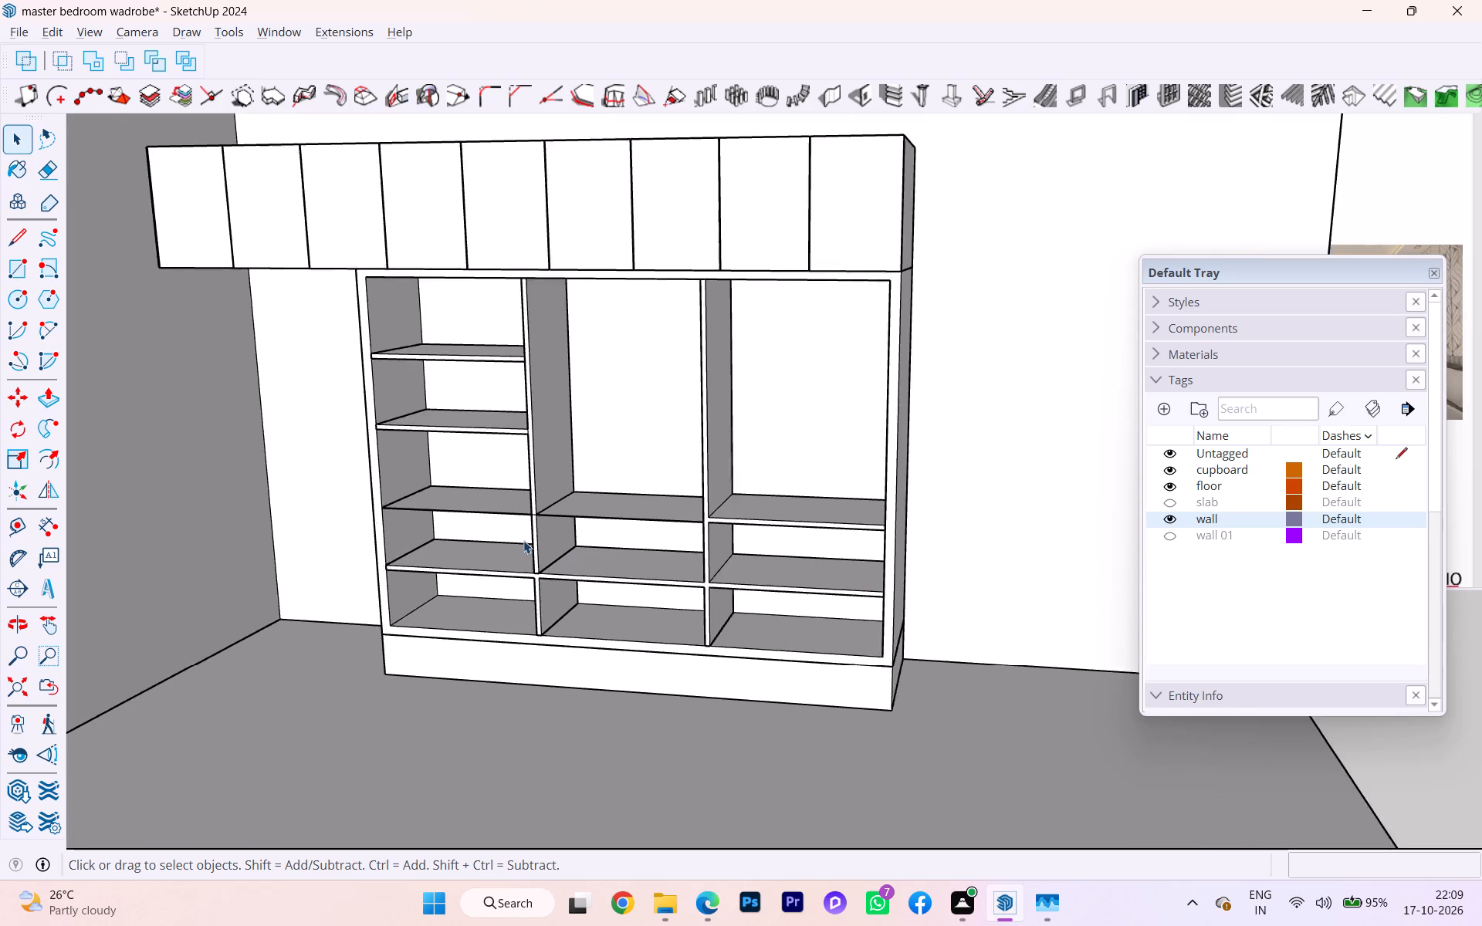
scroll(523, 540, "up", 7)
left_click(548, 553)
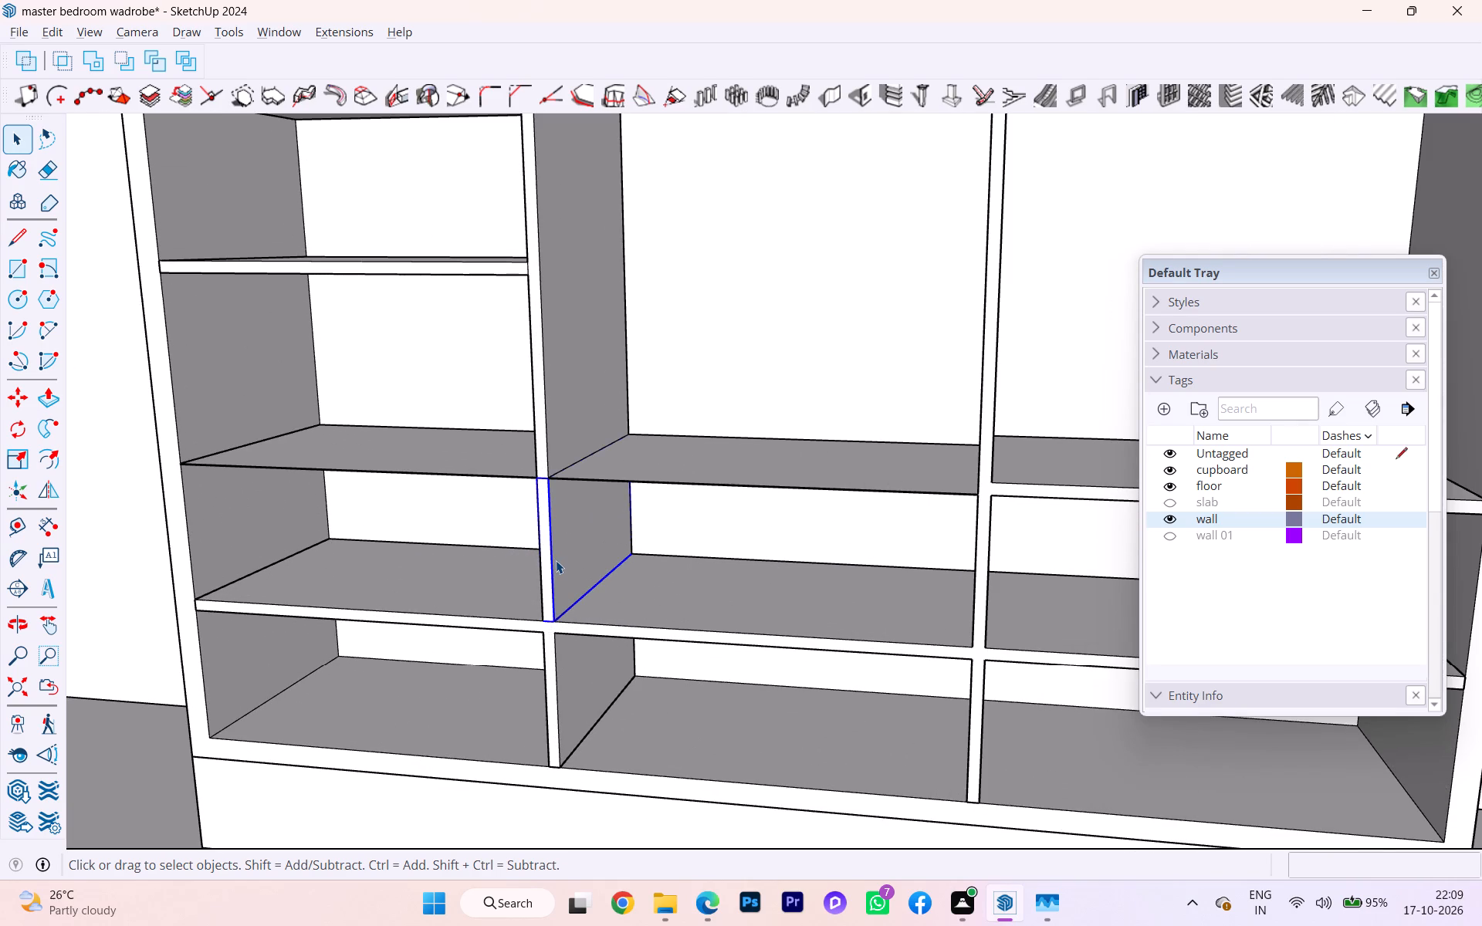
key("m")
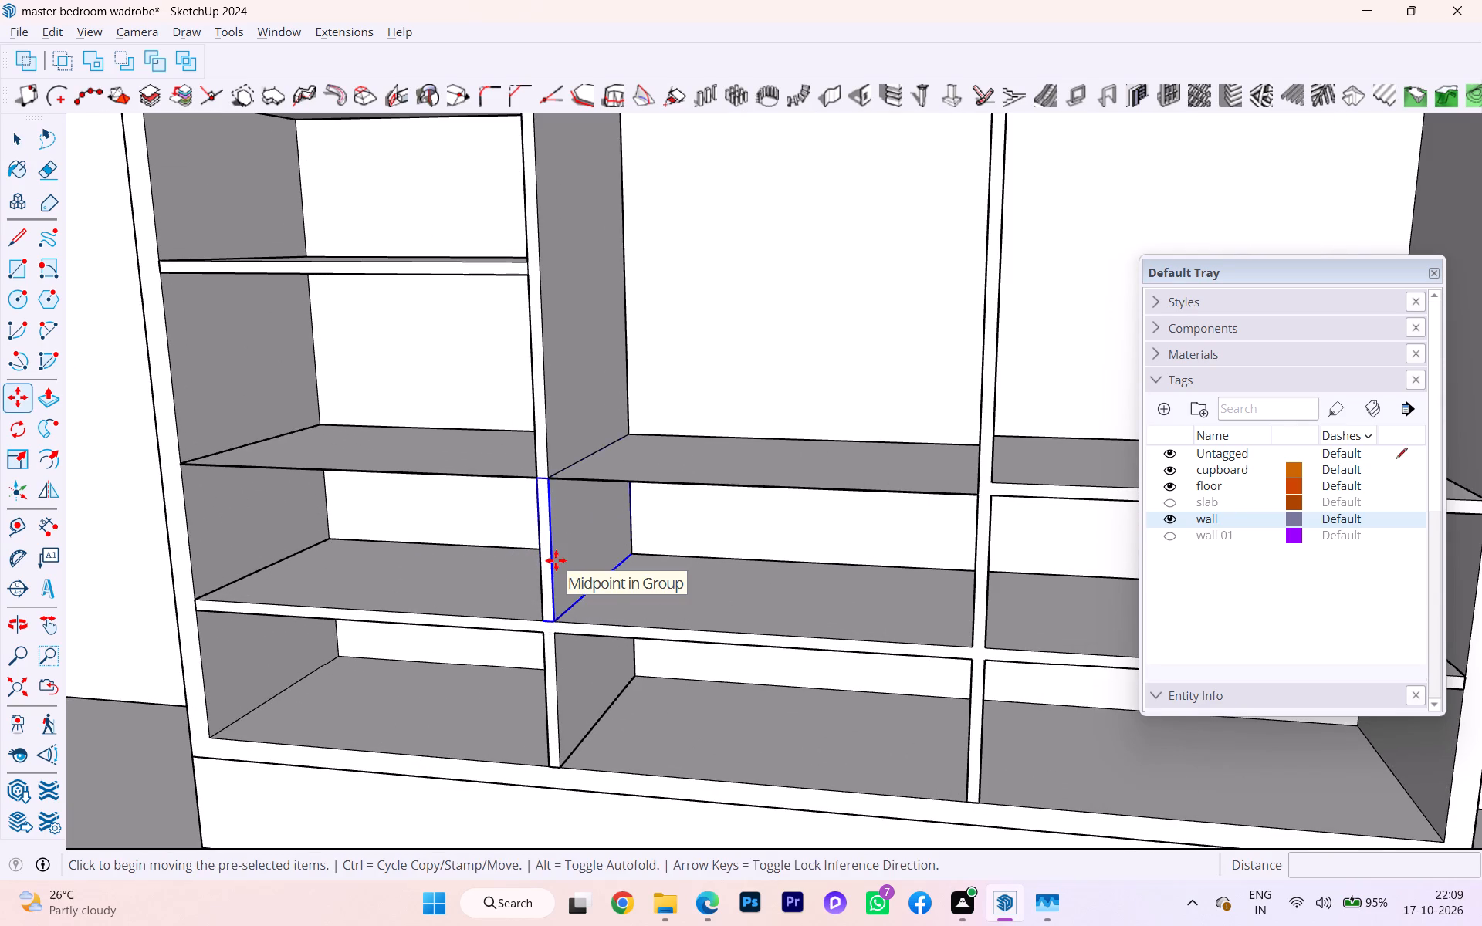
key("Return")
scroll(543, 620, "up", 3)
scroll(543, 620, "down", 1)
scroll(543, 620, "up", 1)
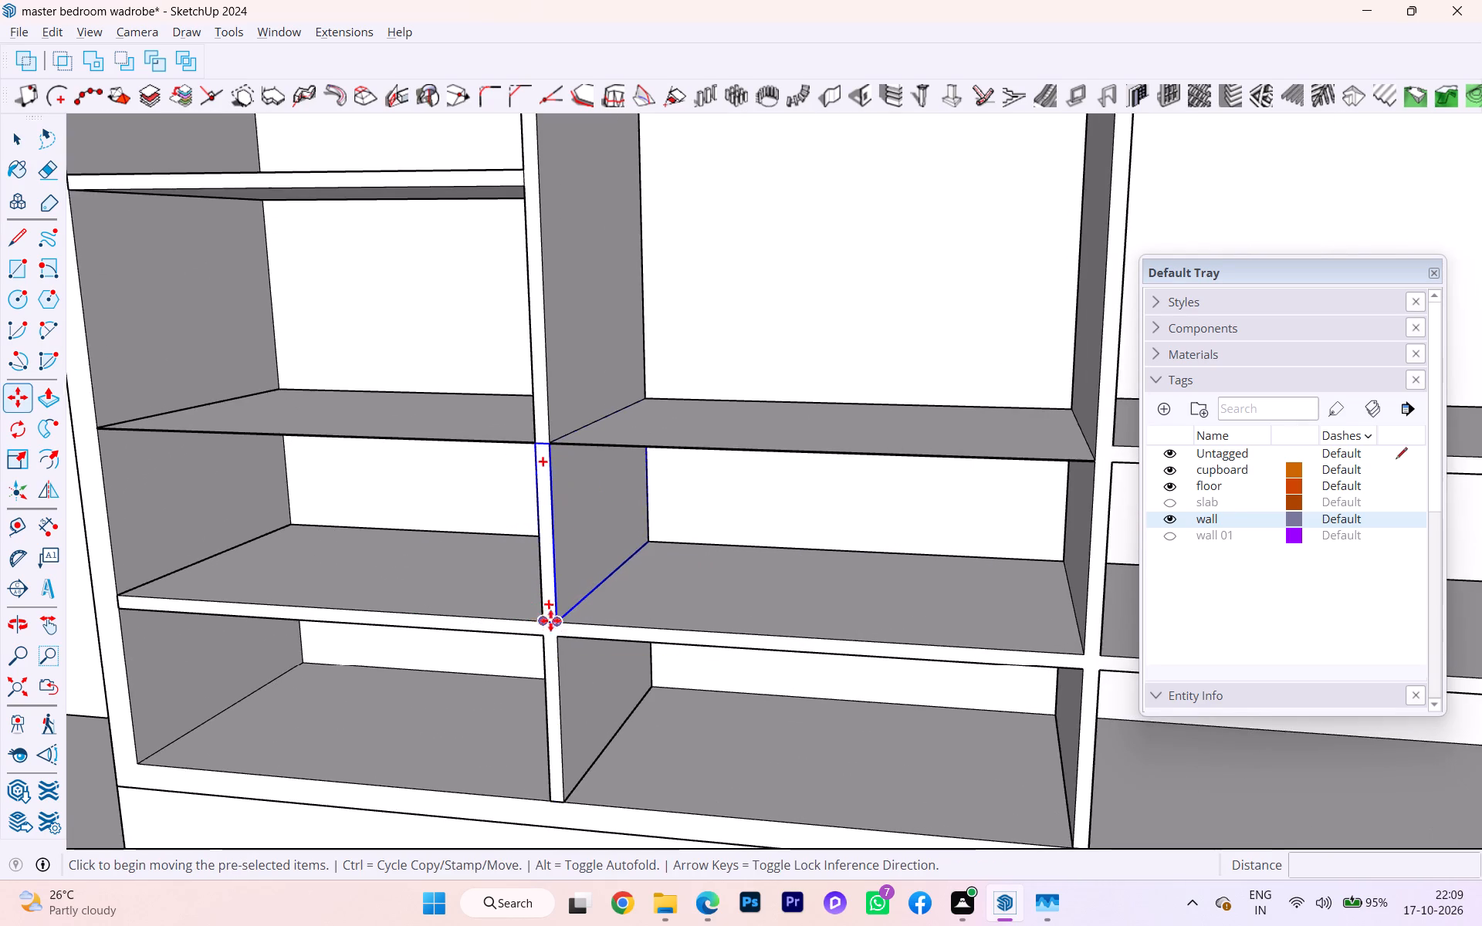
scroll(557, 622, "up", 1)
scroll(560, 623, "down", 1)
scroll(567, 626, "up", 1)
left_click(560, 624)
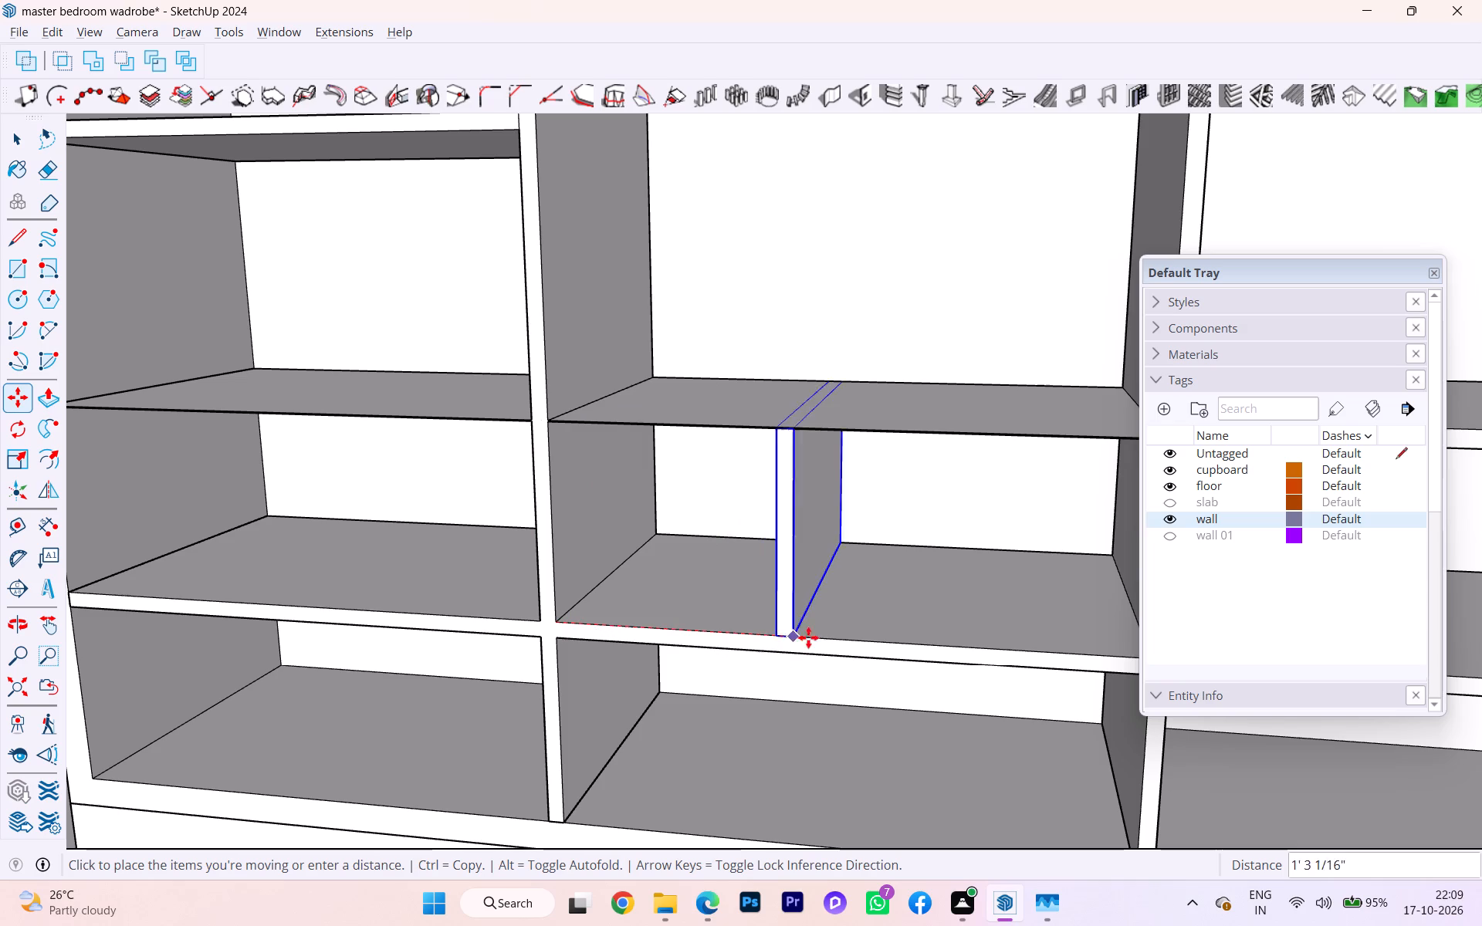
left_click(851, 637)
Examine the divider in the middle bay and the neighbouring compartments against the reference wardrobe elevation.
scroll(729, 569, "down", 1)
scroll(729, 569, "up", 1)
scroll(729, 569, "down", 1)
scroll(729, 569, "up", 3)
scroll(729, 569, "down", 2)
scroll(658, 554, "down", 5)
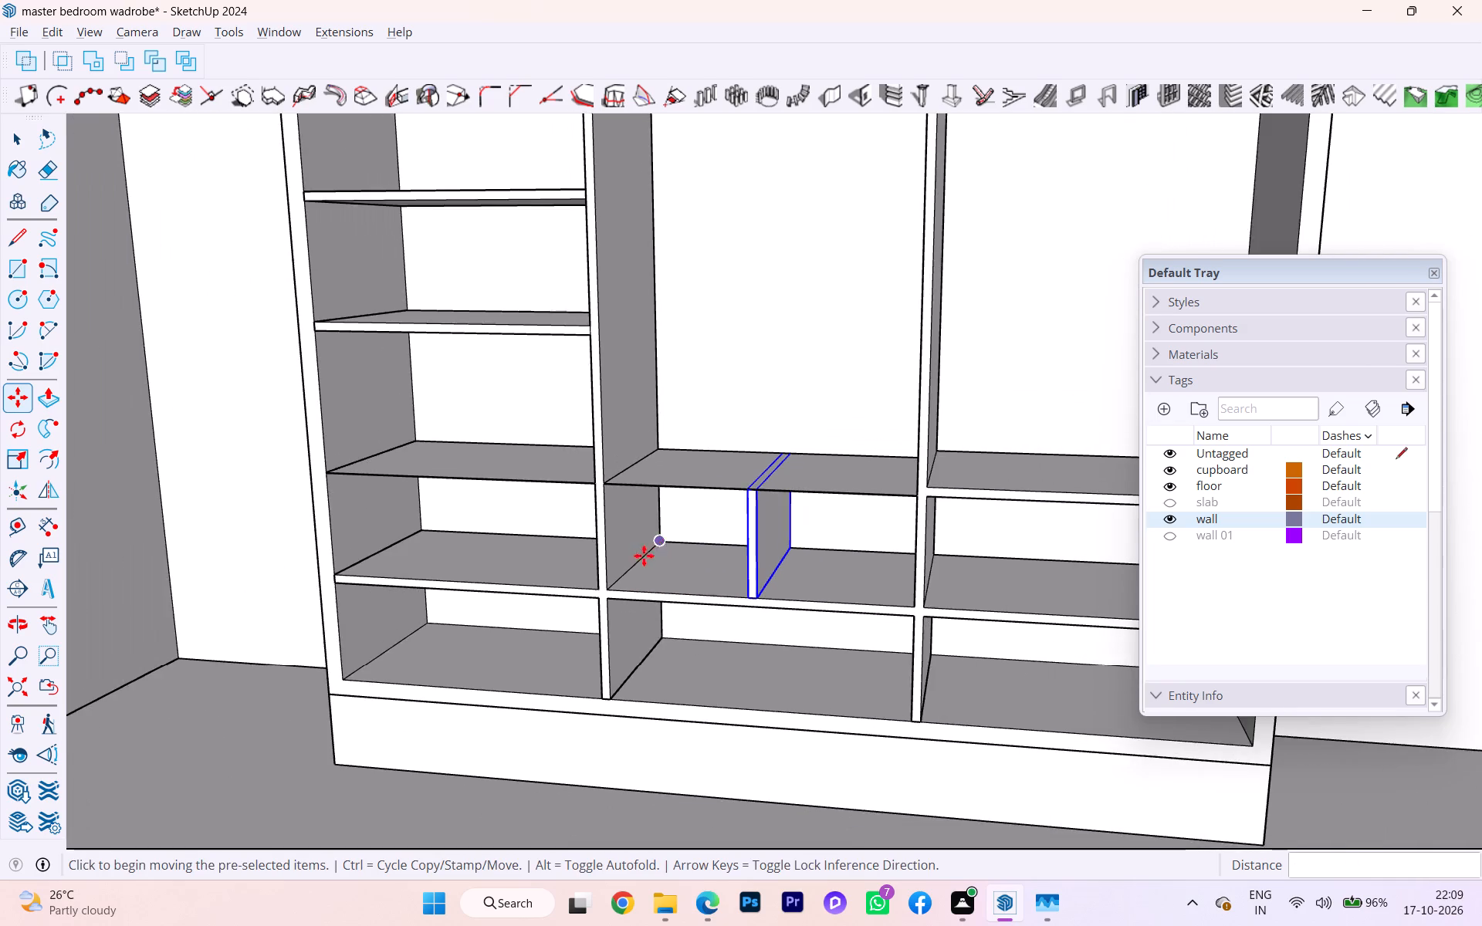
scroll(644, 556, "down", 2)
scroll(470, 564, "down", 7)
scroll(467, 564, "up", 4)
scroll(467, 564, "down", 5)
middle_click_drag(469, 563, 591, 576)
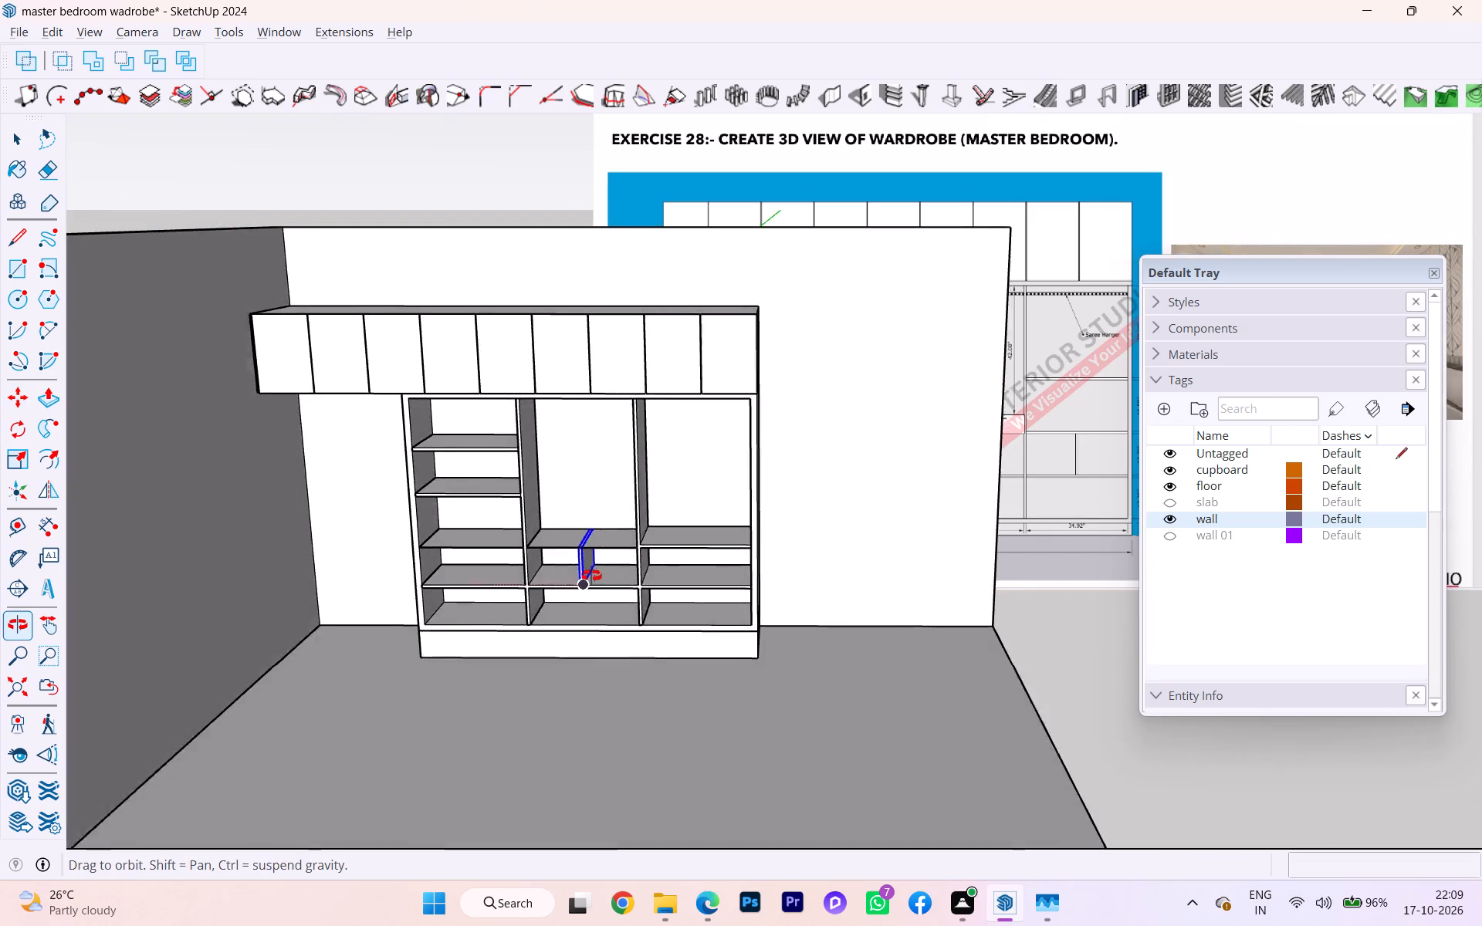
middle_click_drag(591, 576, 645, 581)
scroll(611, 560, "up", 2)
scroll(611, 559, "down", 2)
scroll(611, 559, "up", 9)
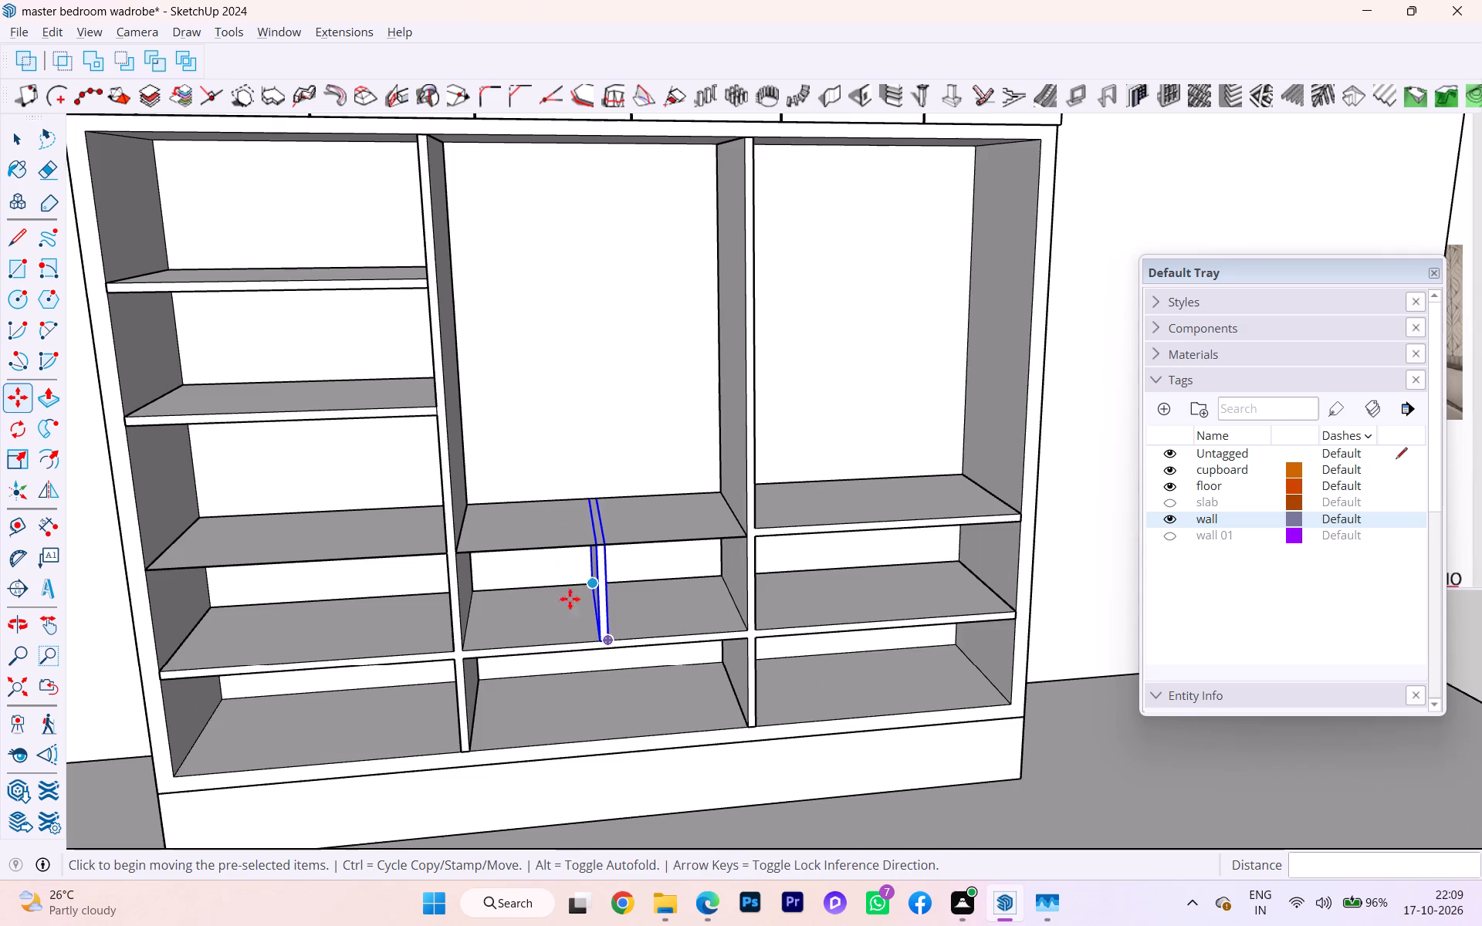
scroll(367, 563, "down", 2)
scroll(268, 545, "down", 3)
scroll(263, 546, "up", 1)
scroll(263, 546, "down", 10)
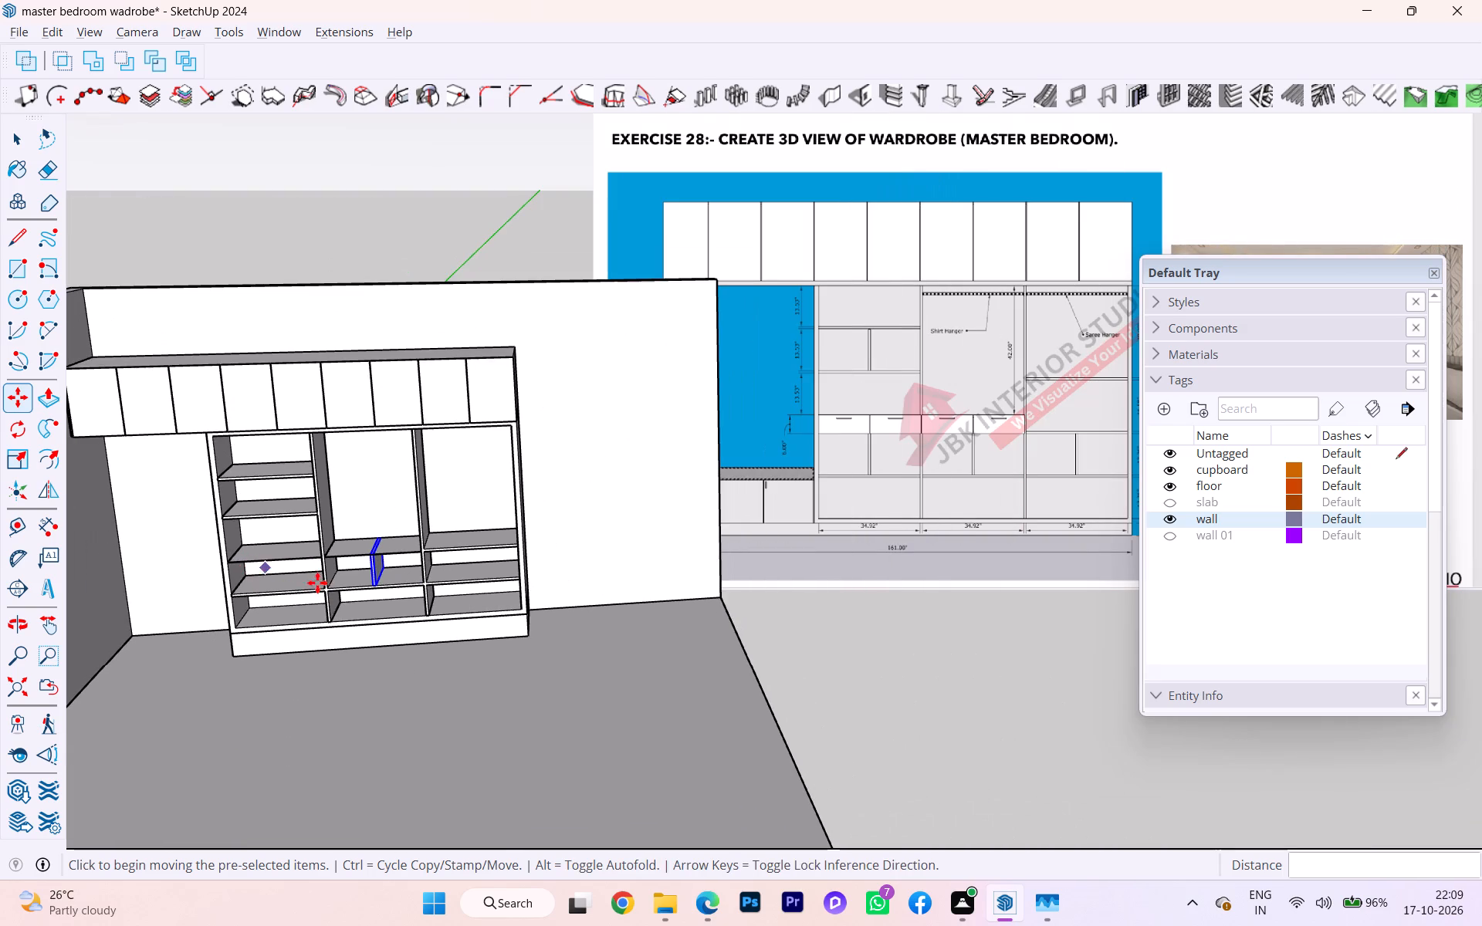
scroll(324, 584, "up", 3)
scroll(389, 600, "up", 6)
scroll(389, 600, "down", 1)
scroll(389, 600, "up", 5)
scroll(391, 599, "down", 2)
scroll(391, 599, "up", 6)
scroll(383, 599, "down", 1)
scroll(383, 599, "up", 6)
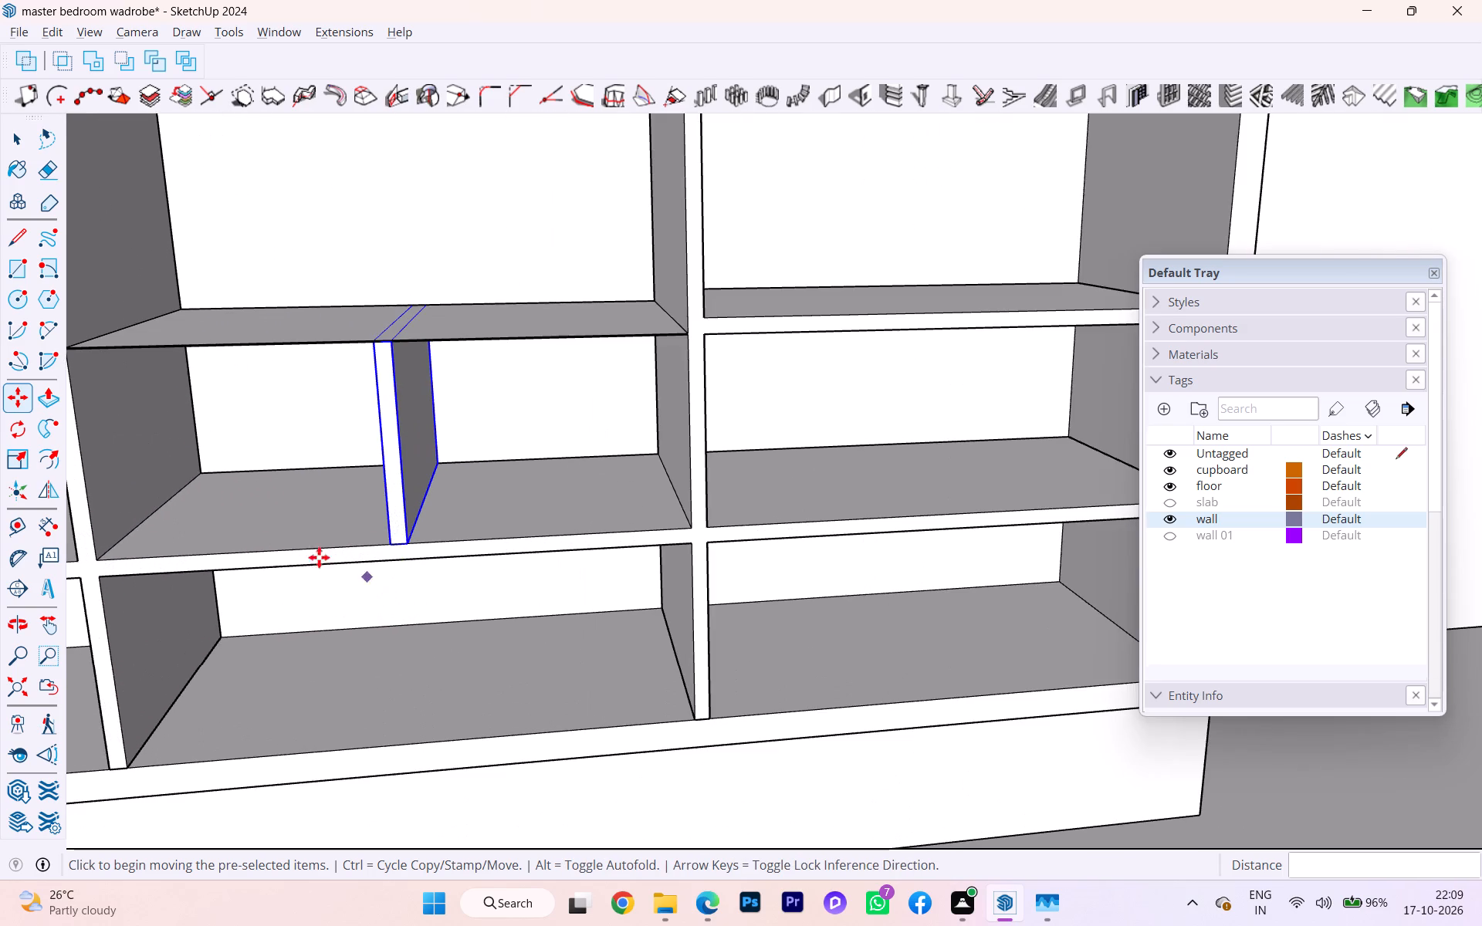
scroll(299, 547, "down", 3)
scroll(379, 552, "up", 2)
scroll(380, 551, "down", 1)
scroll(380, 551, "up", 2)
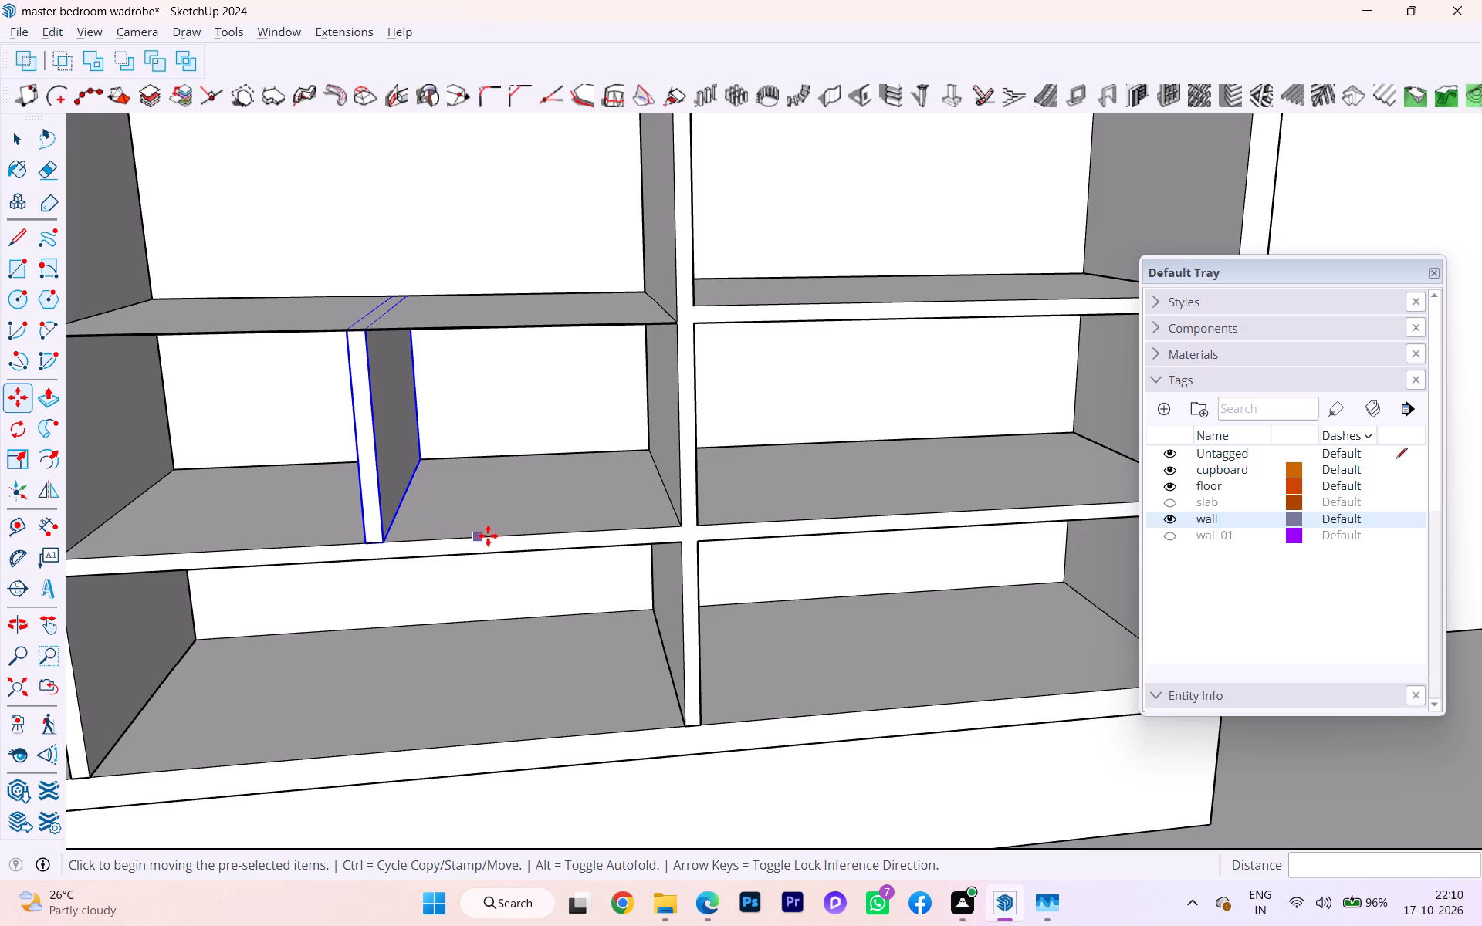
scroll(631, 529, "down", 1)
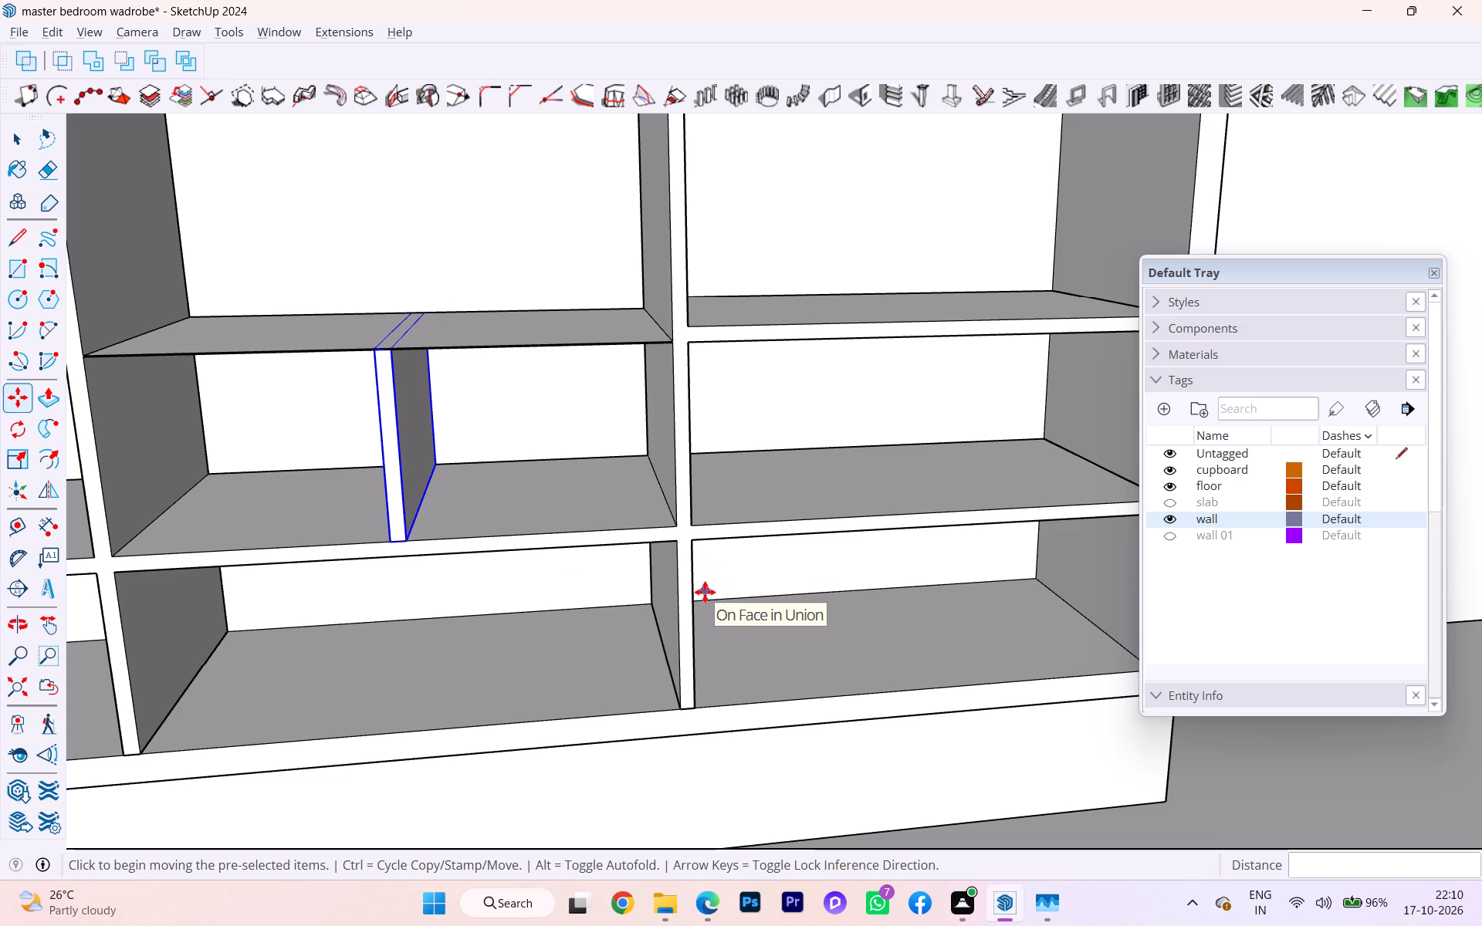
scroll(711, 587, "down", 1)
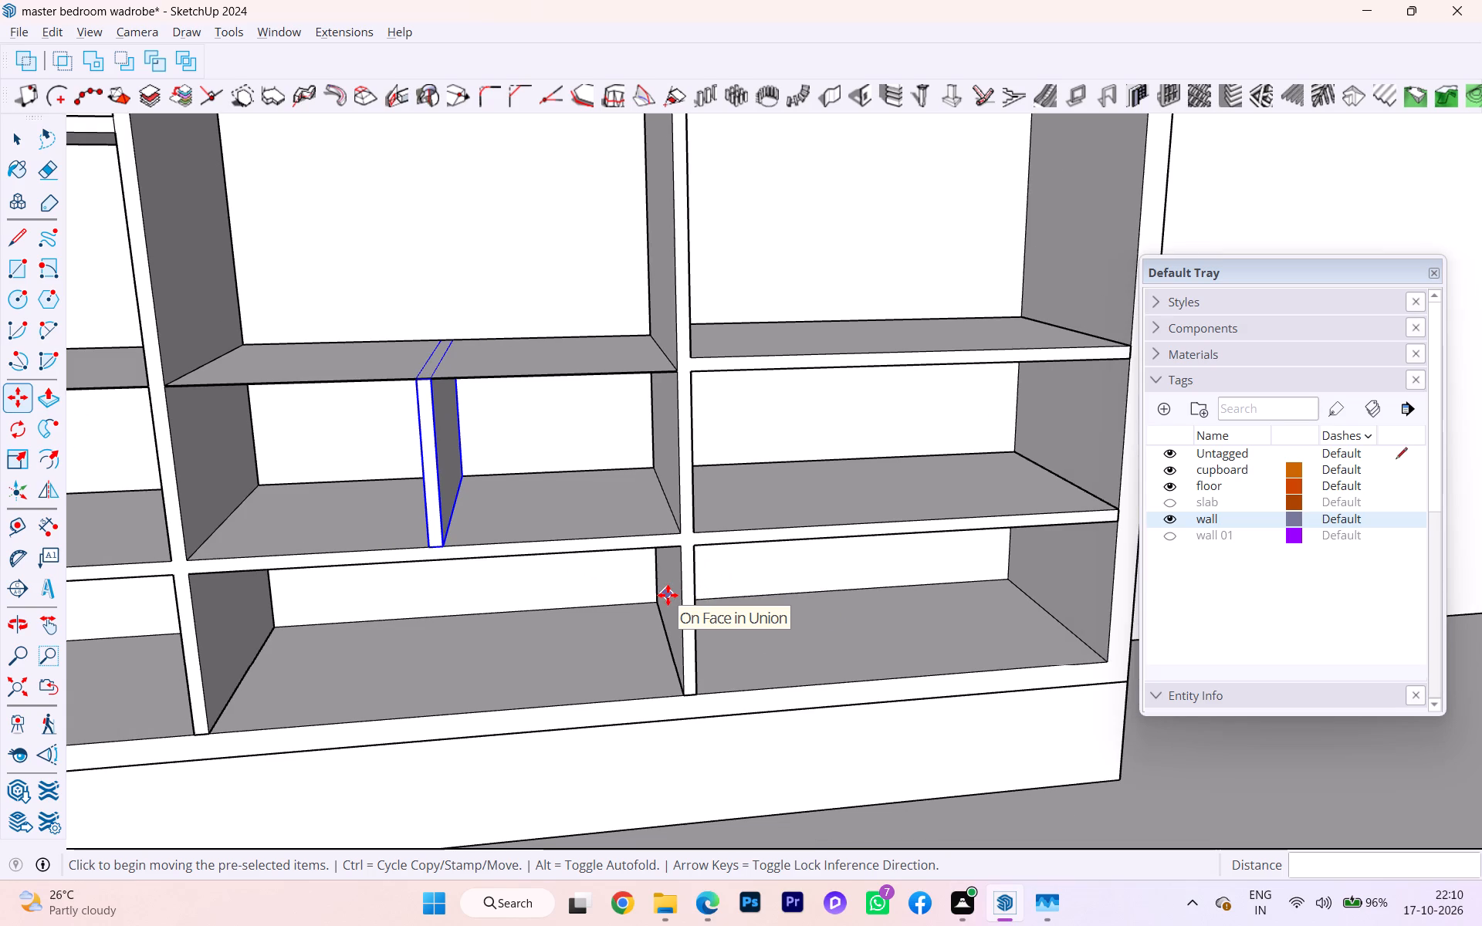
scroll(675, 586, "down", 2)
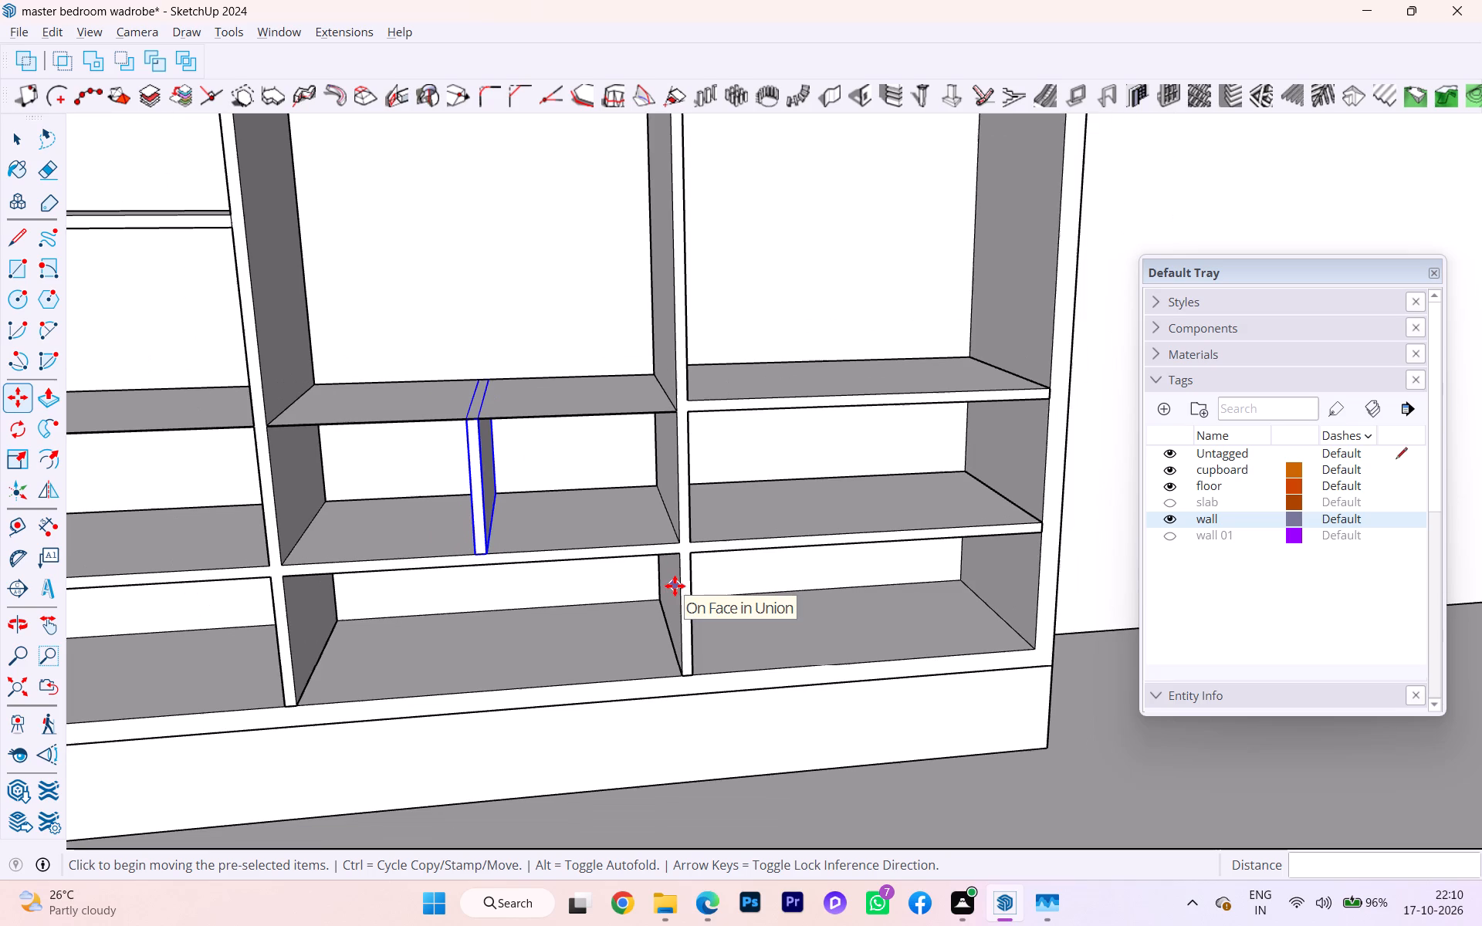
Copy the middle bay's divider panel about 2' 10 15/16" along the shelf line into the bay to its left.
scroll(678, 670, "down", 1)
scroll(536, 594, "up", 3)
left_click(501, 559)
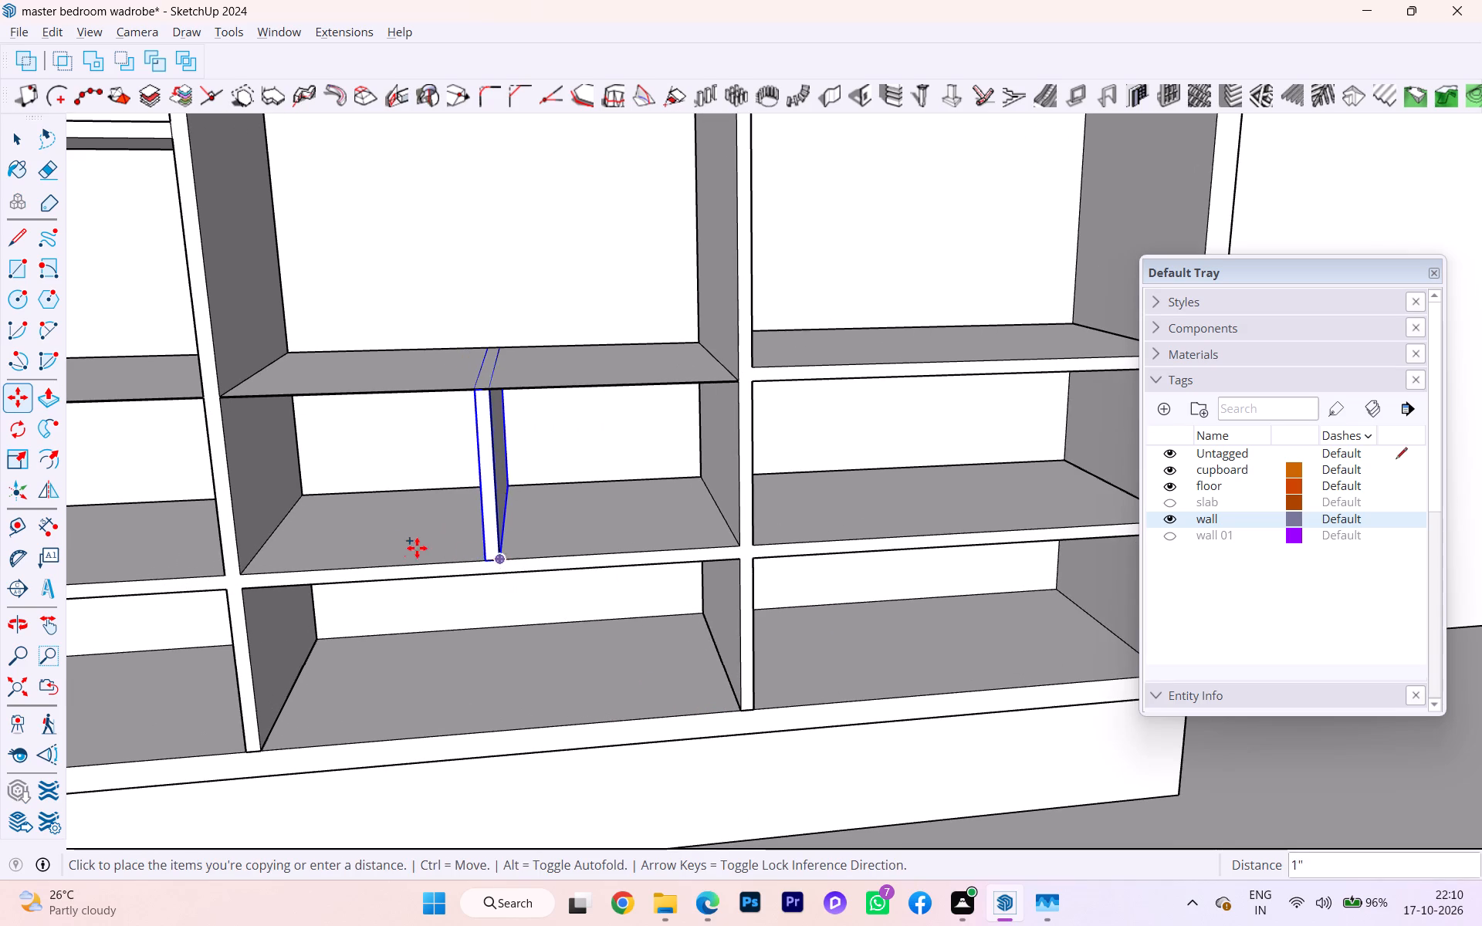
scroll(330, 569, "down", 1)
scroll(491, 548, "down", 4)
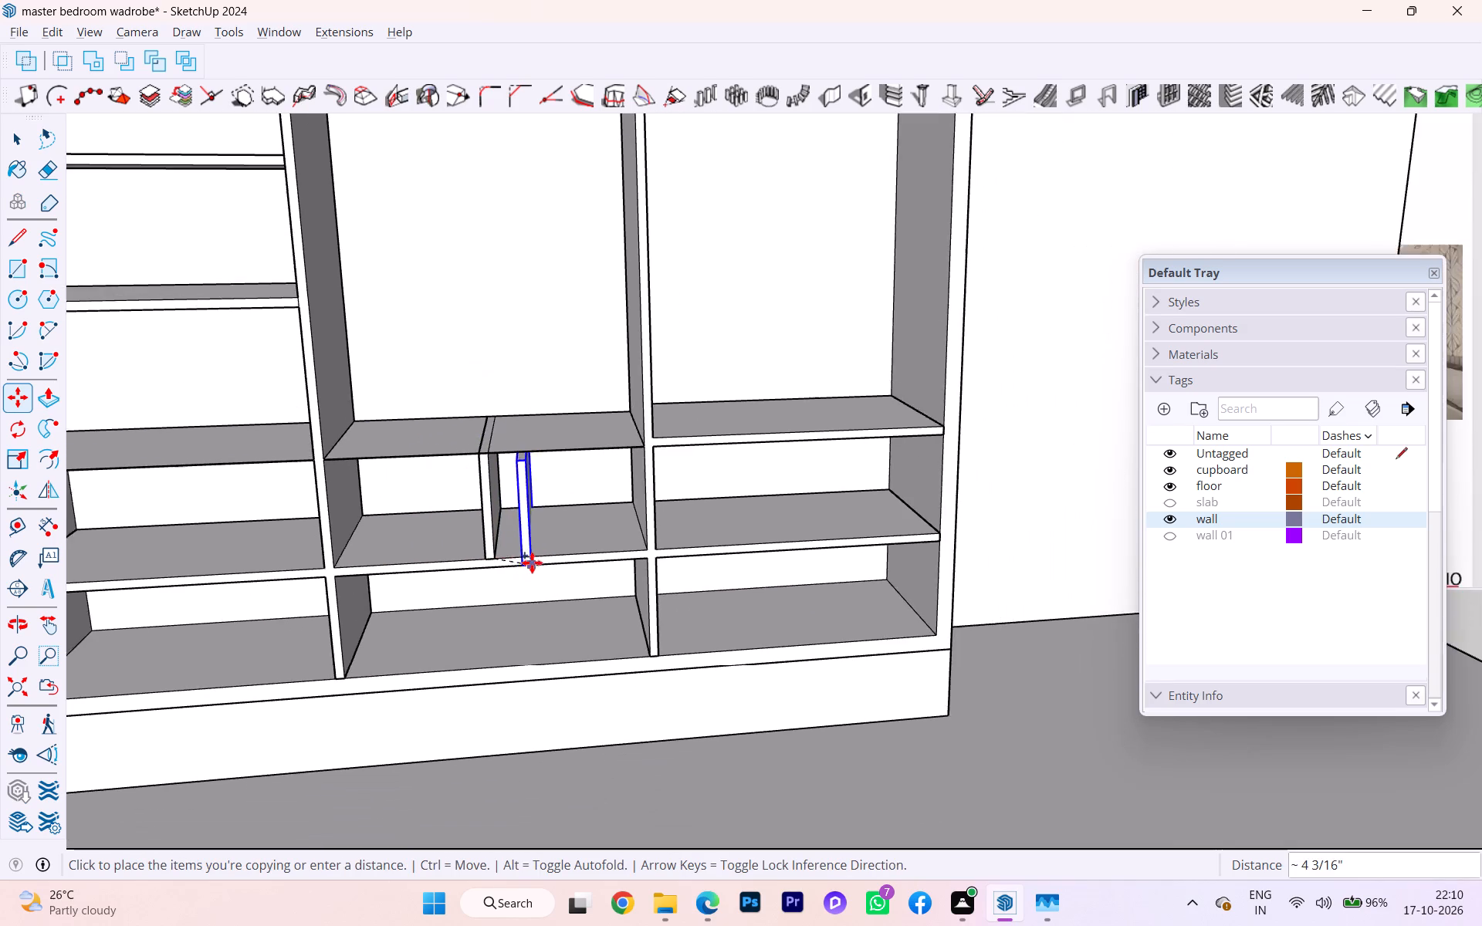
scroll(536, 561, "up", 3)
scroll(536, 561, "down", 2)
scroll(509, 554, "up", 1)
scroll(509, 554, "down", 5)
scroll(569, 556, "up", 2)
scroll(574, 556, "down", 1)
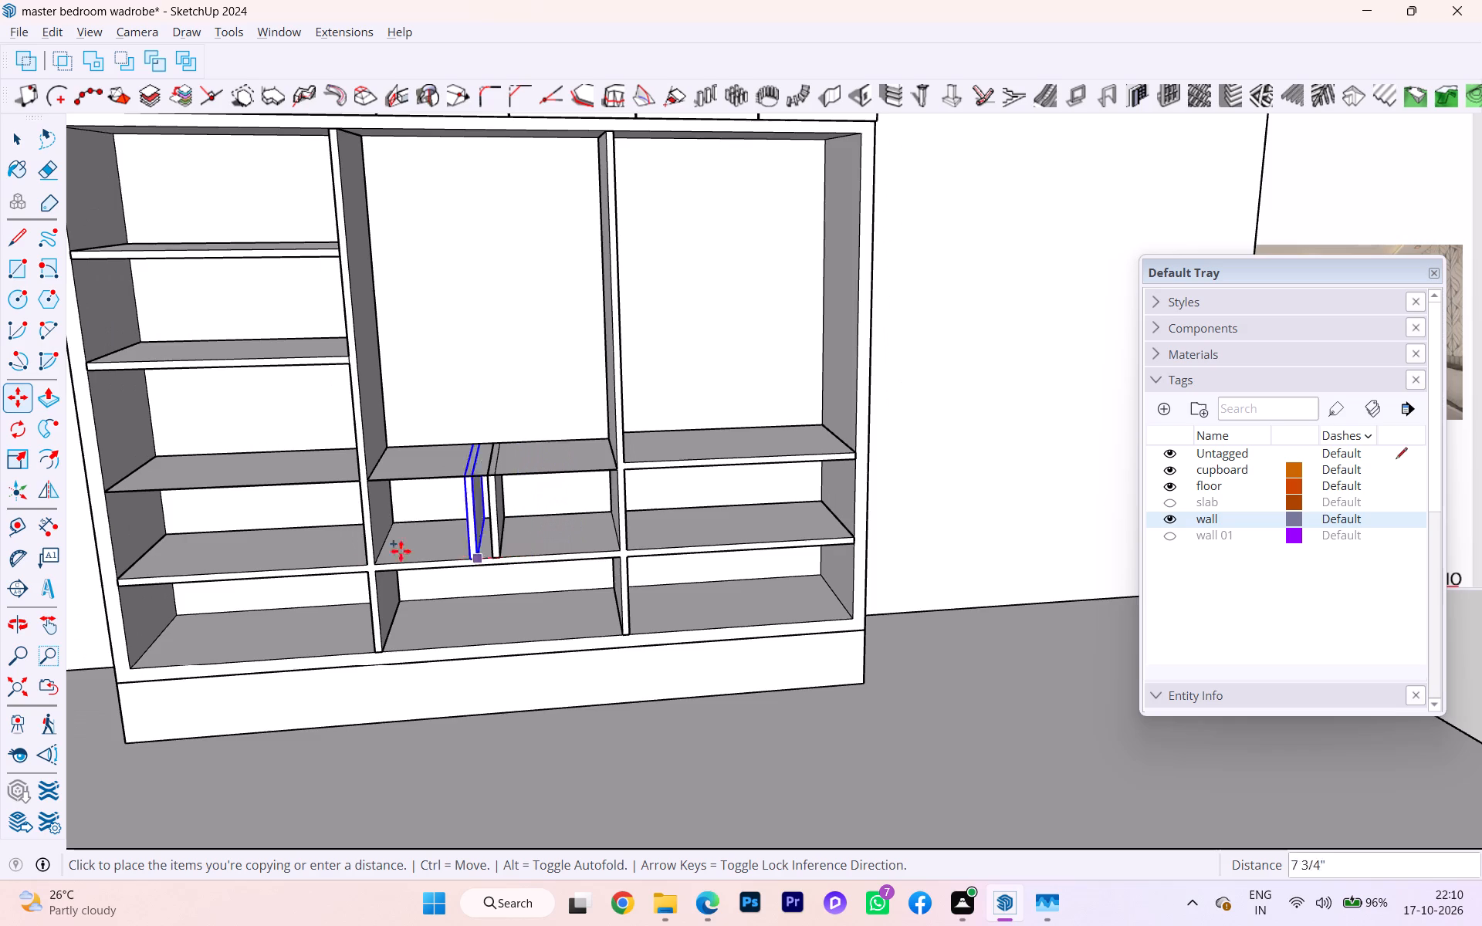
scroll(349, 549, "up", 2)
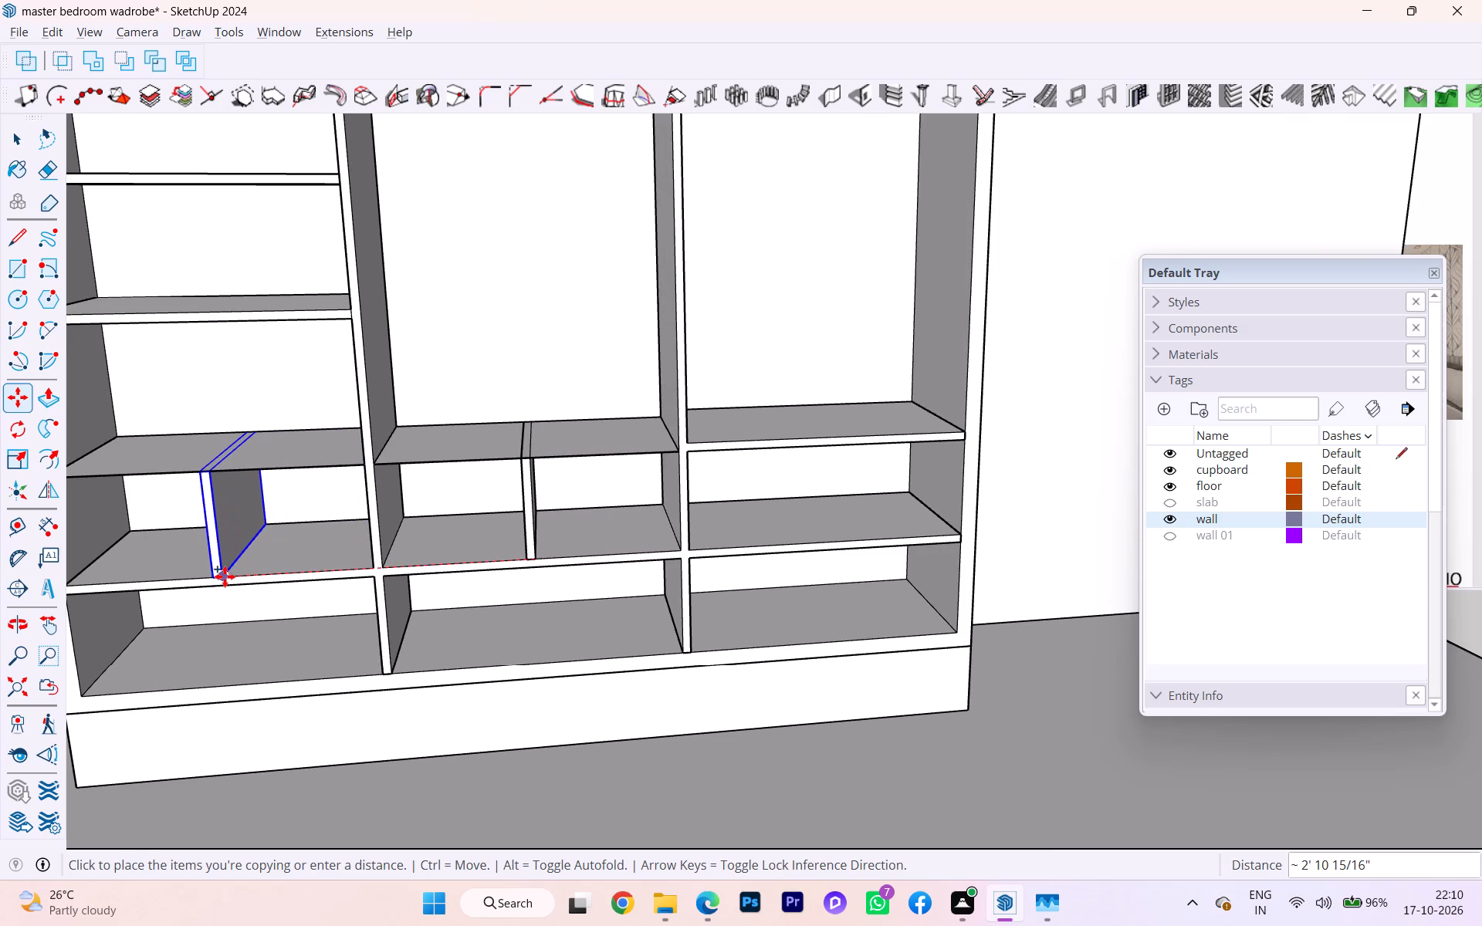
left_click(225, 576)
scroll(403, 553, "down", 1)
scroll(405, 554, "up", 1)
scroll(411, 555, "down", 1)
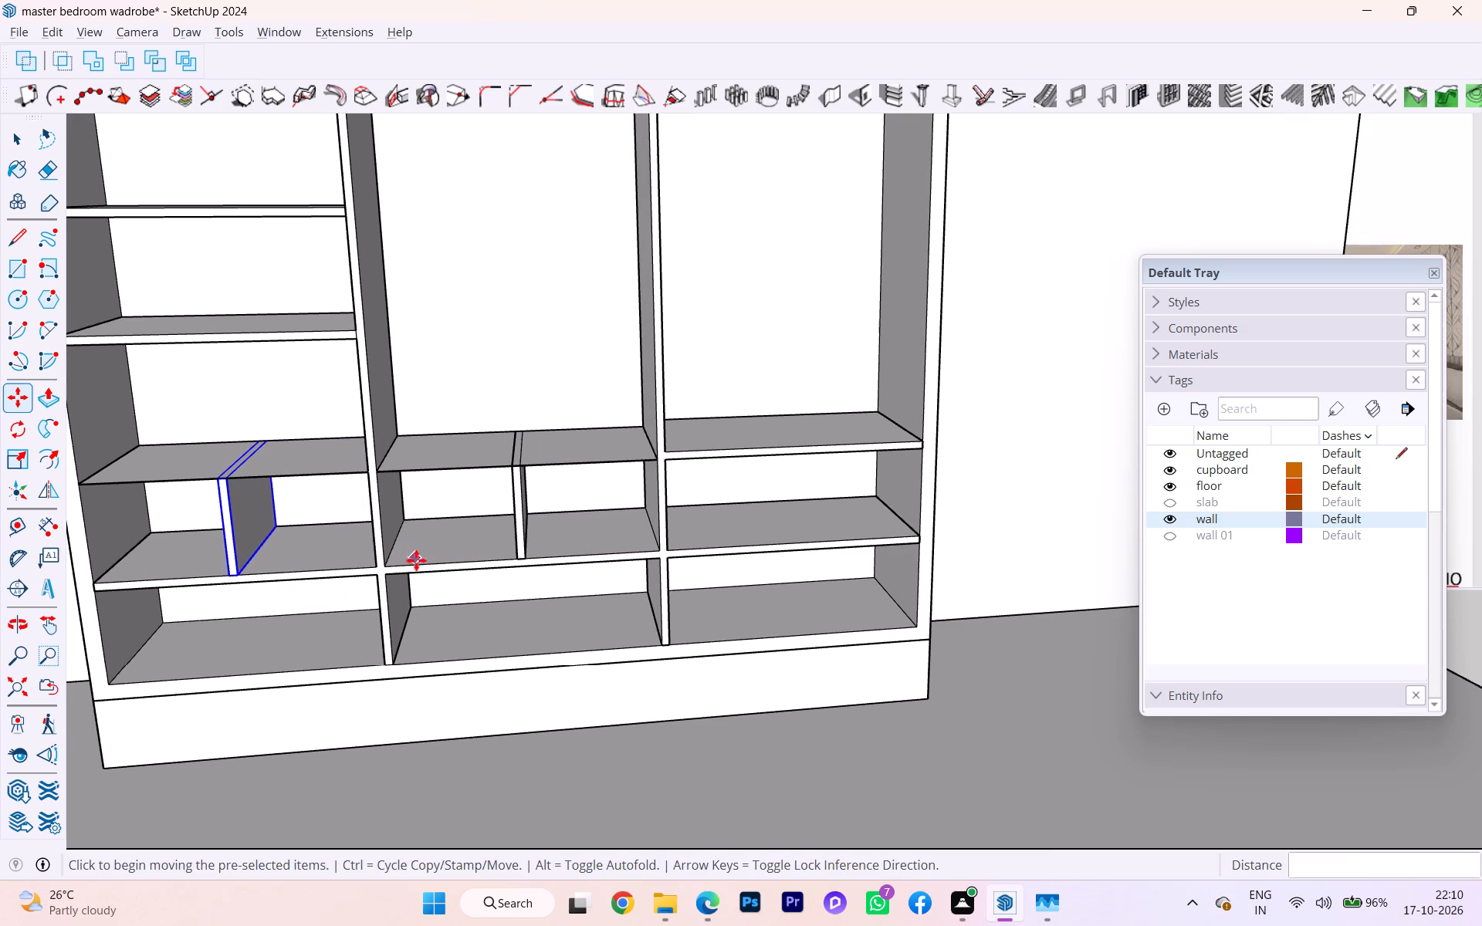
key("Escape")
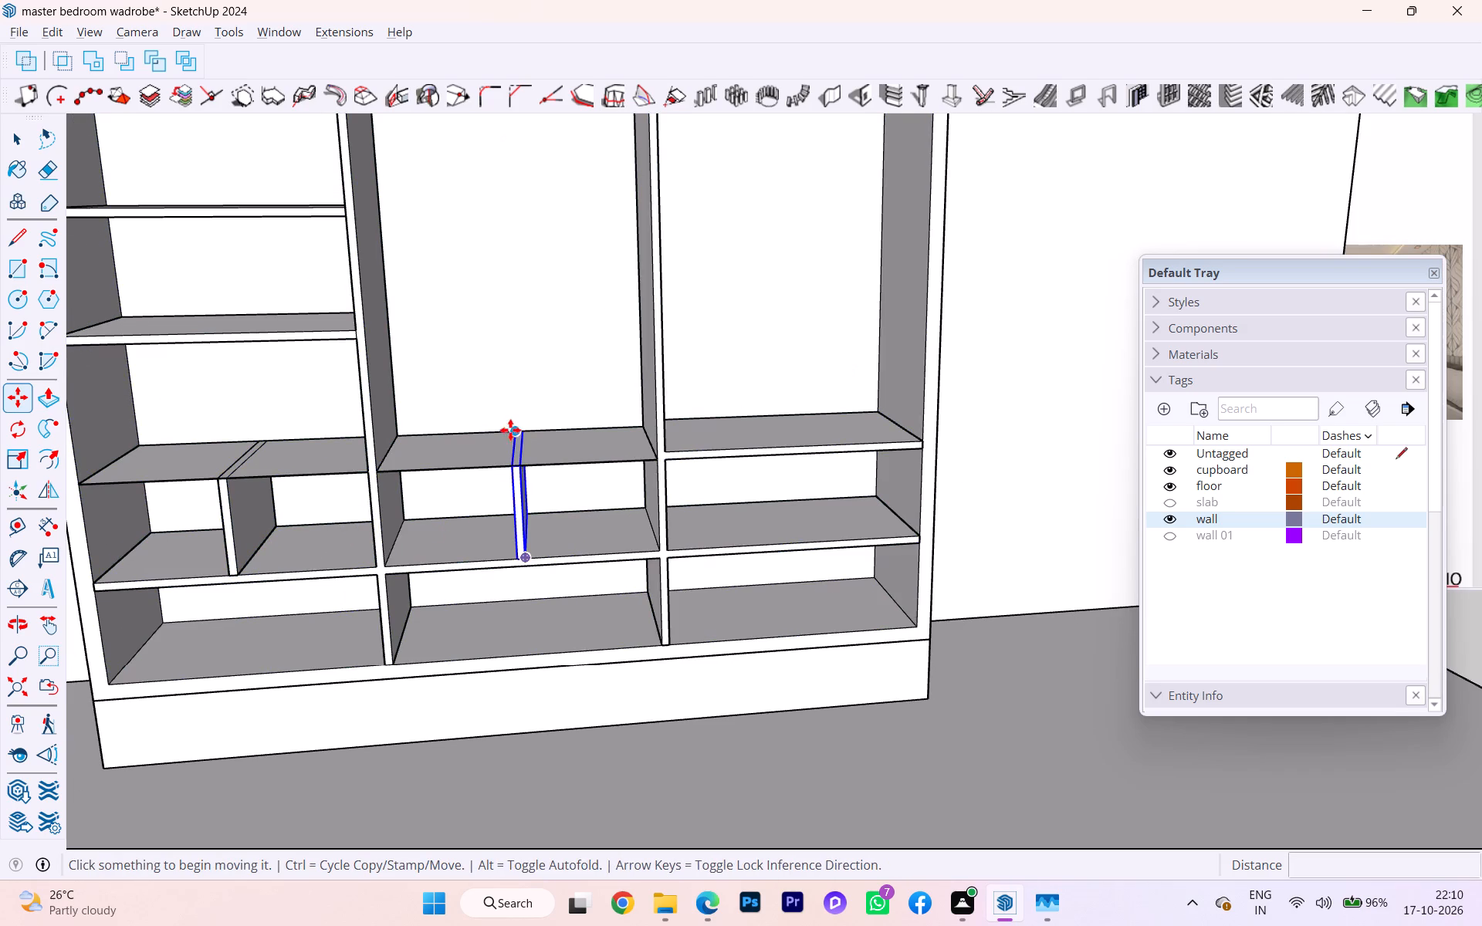
Open the wardrobe carcass group for editing and select the top face of the middle bay's upper shelf.
key("c")
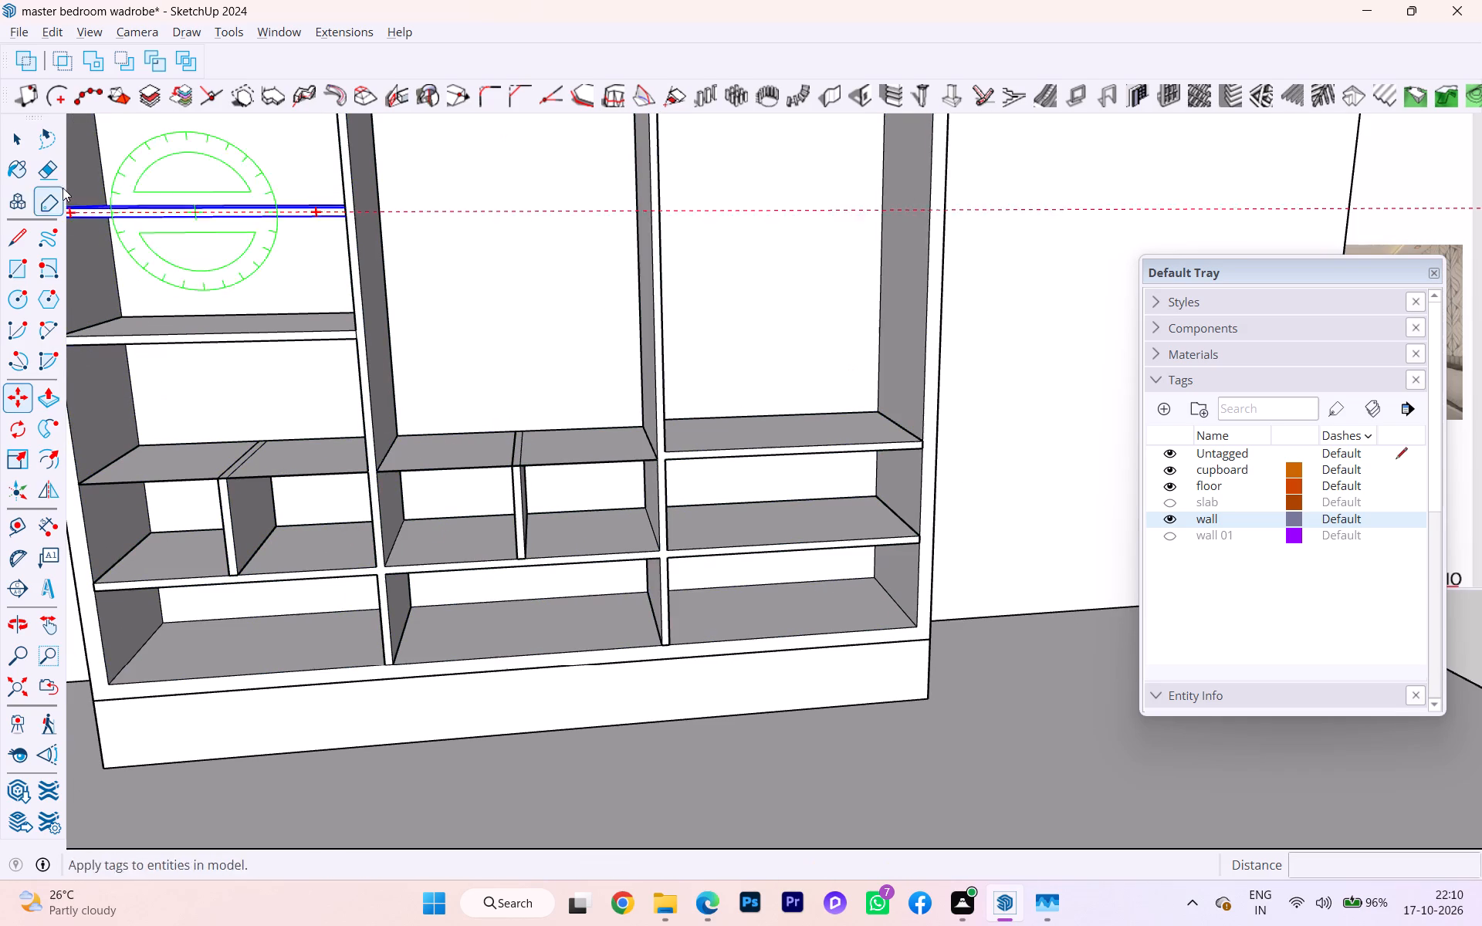
left_click(7, 133)
scroll(502, 430, "down", 1)
middle_click(506, 431)
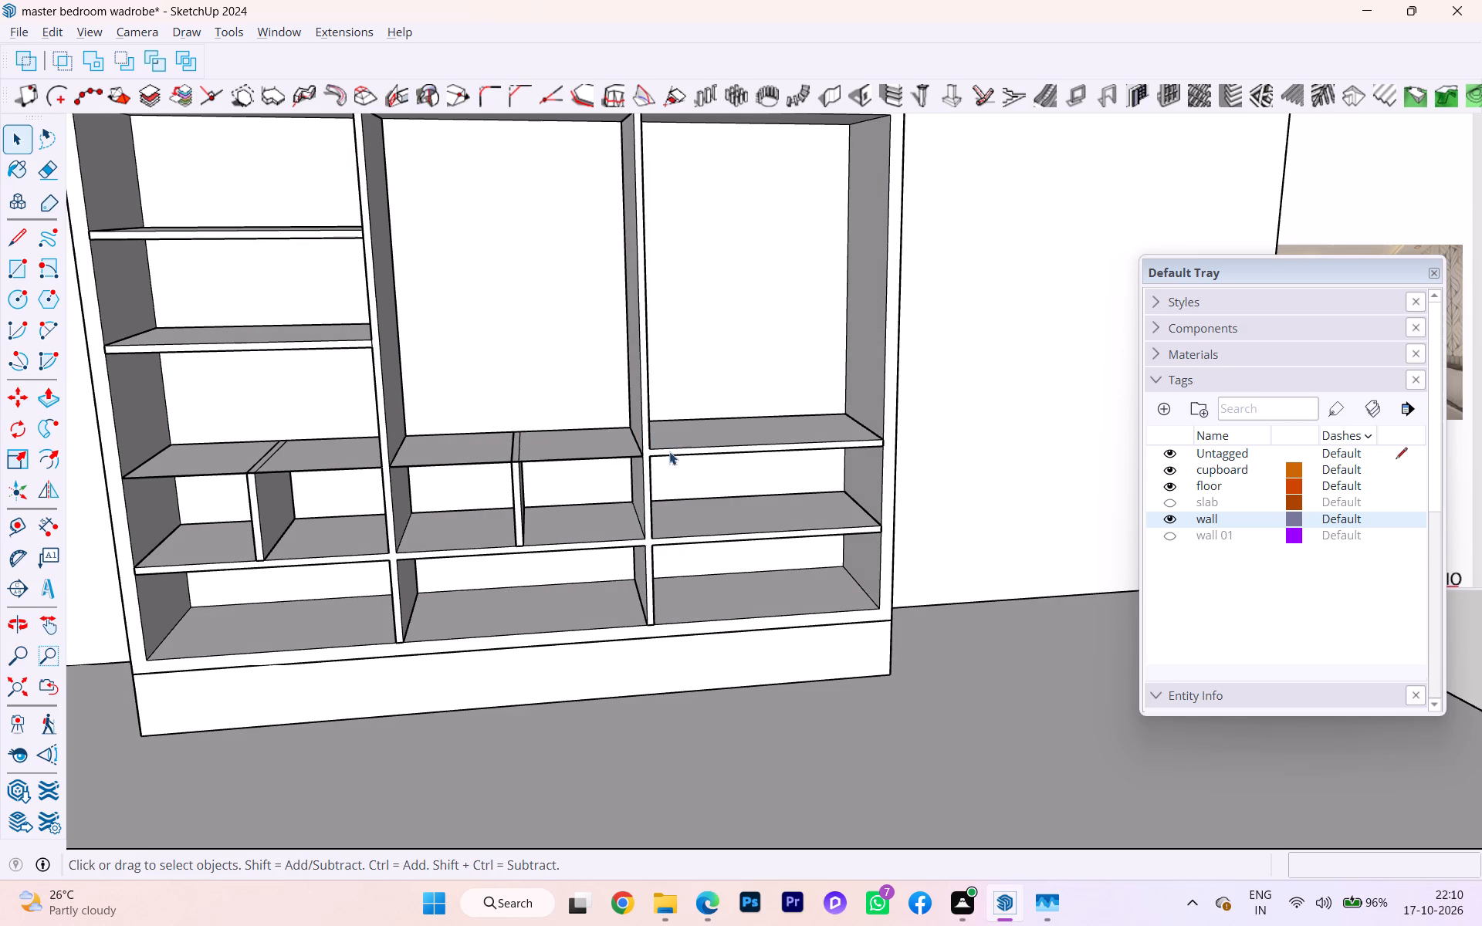
scroll(563, 388, "up", 2)
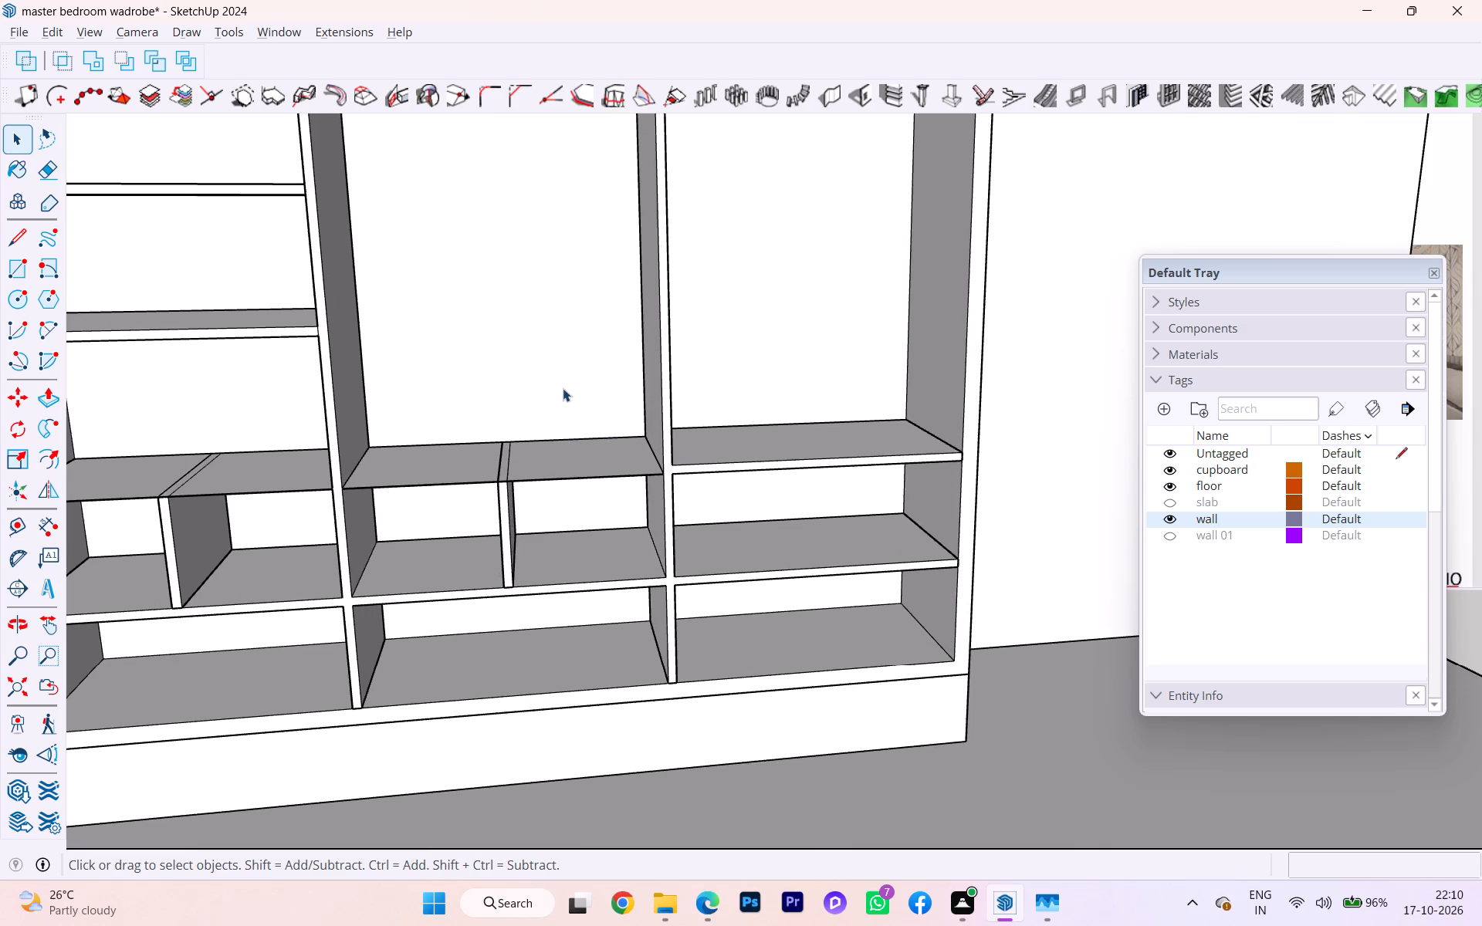
scroll(563, 388, "up", 3)
scroll(559, 392, "down", 1)
middle_click_drag(559, 392, 560, 442)
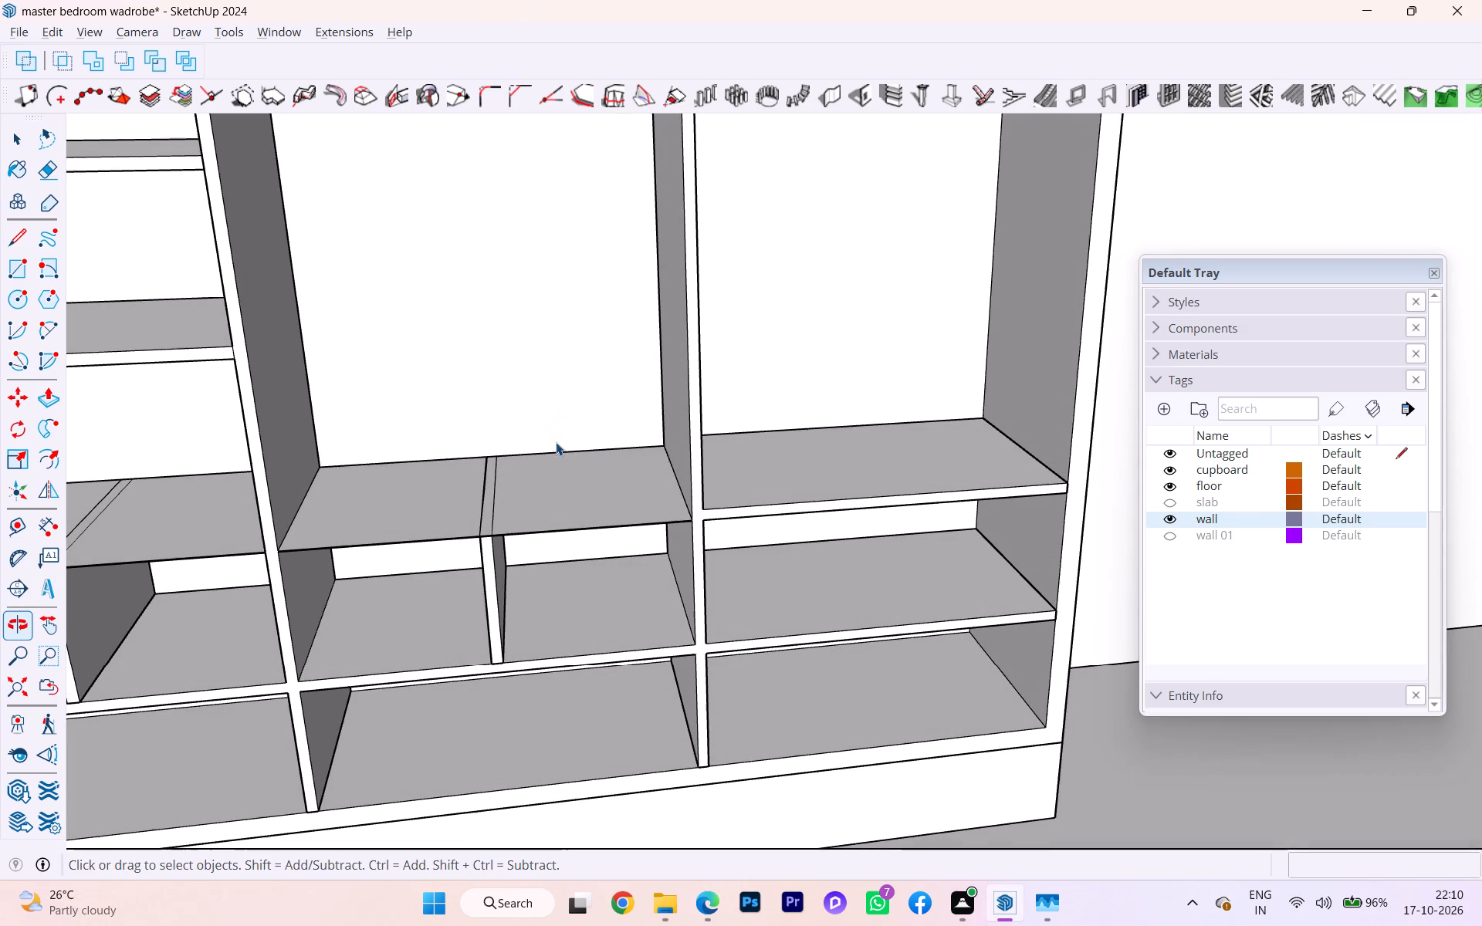
left_click(332, 480)
double_click(357, 494)
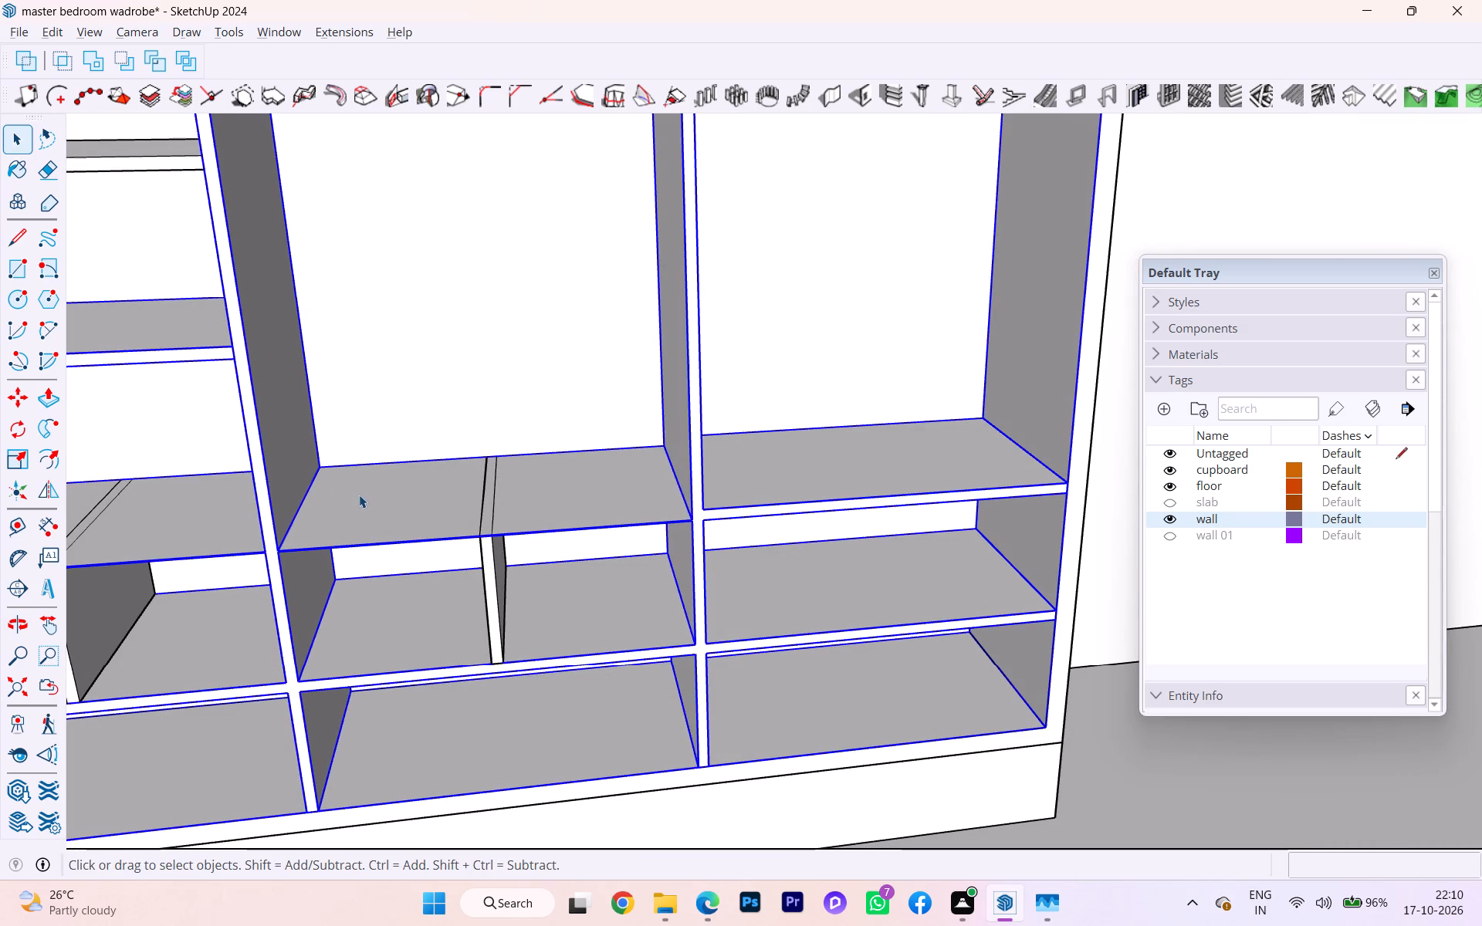
double_click(363, 495)
left_click(363, 495)
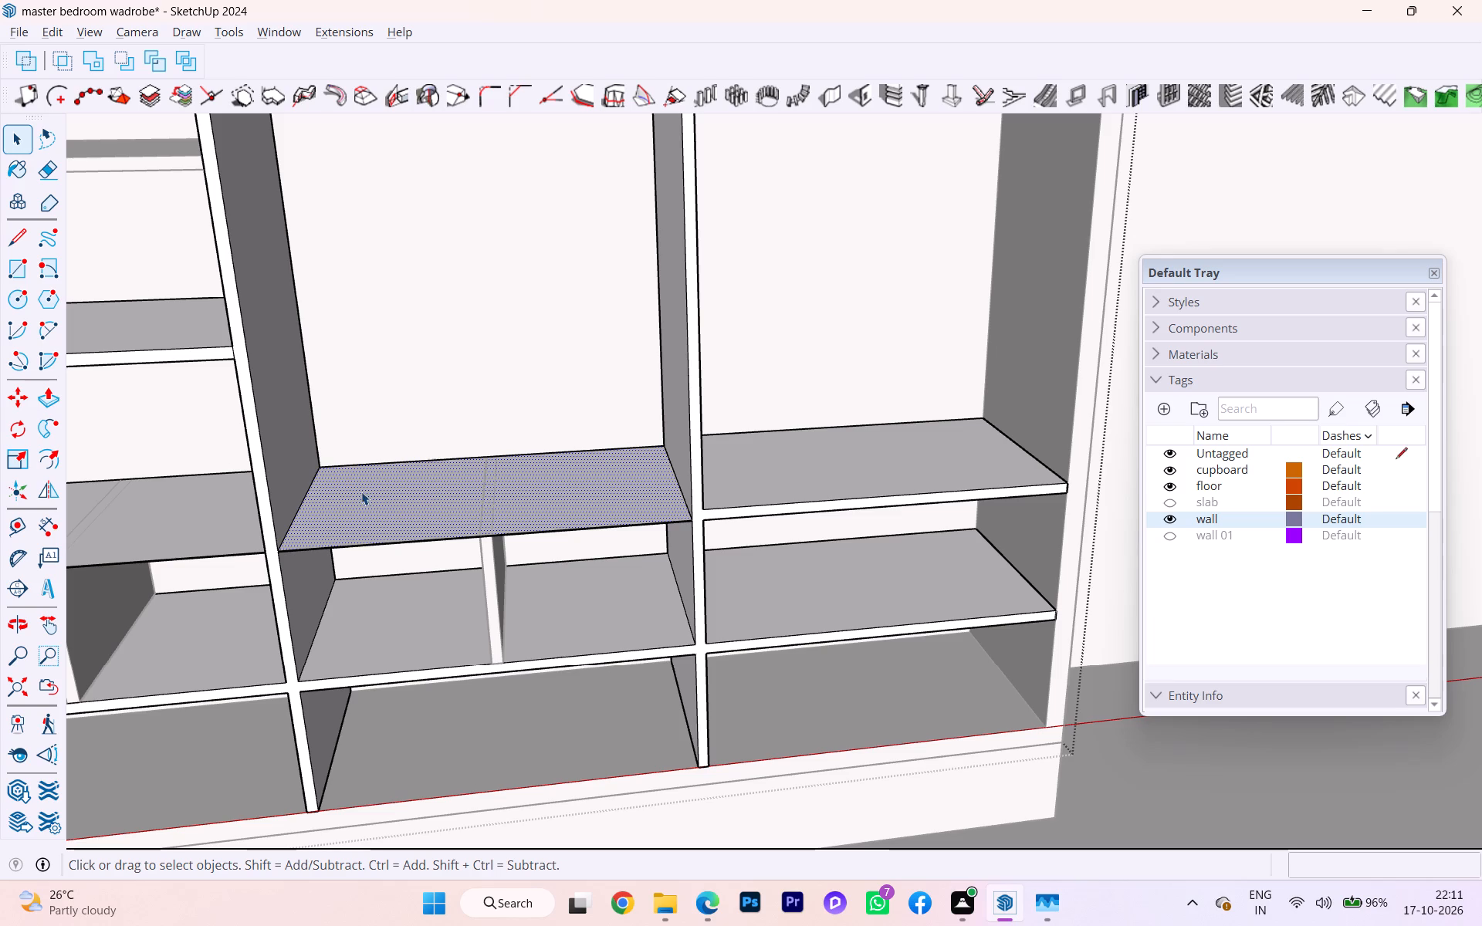
Draw two front-to-back lines about 1' 10" long across the middle bay's upper shelf, one along each side of the divider.
key("l")
key("Return")
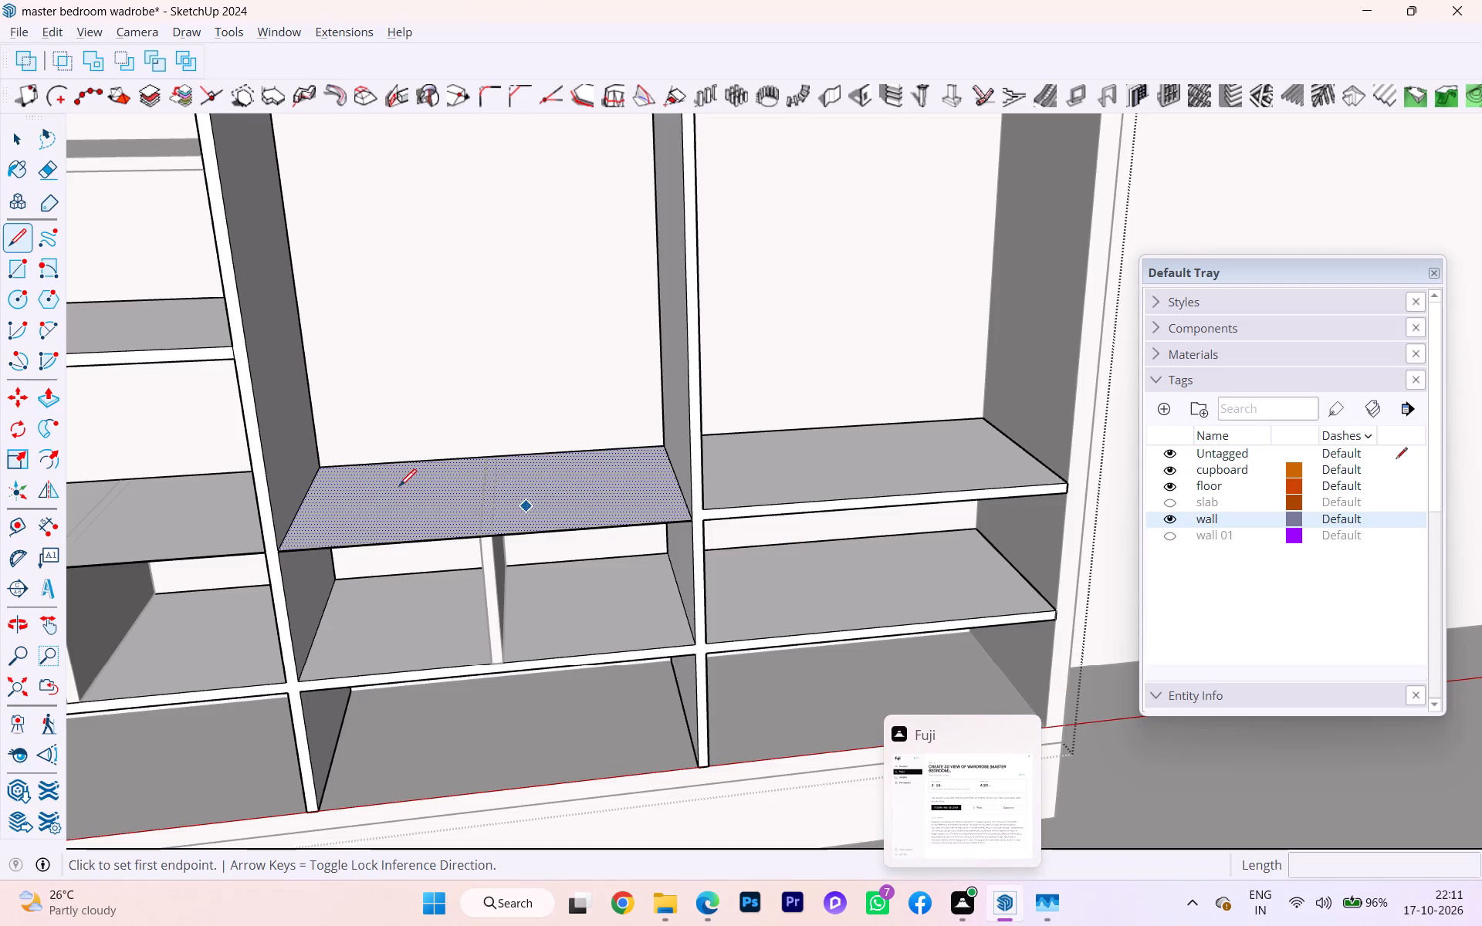
scroll(498, 509, "up", 6)
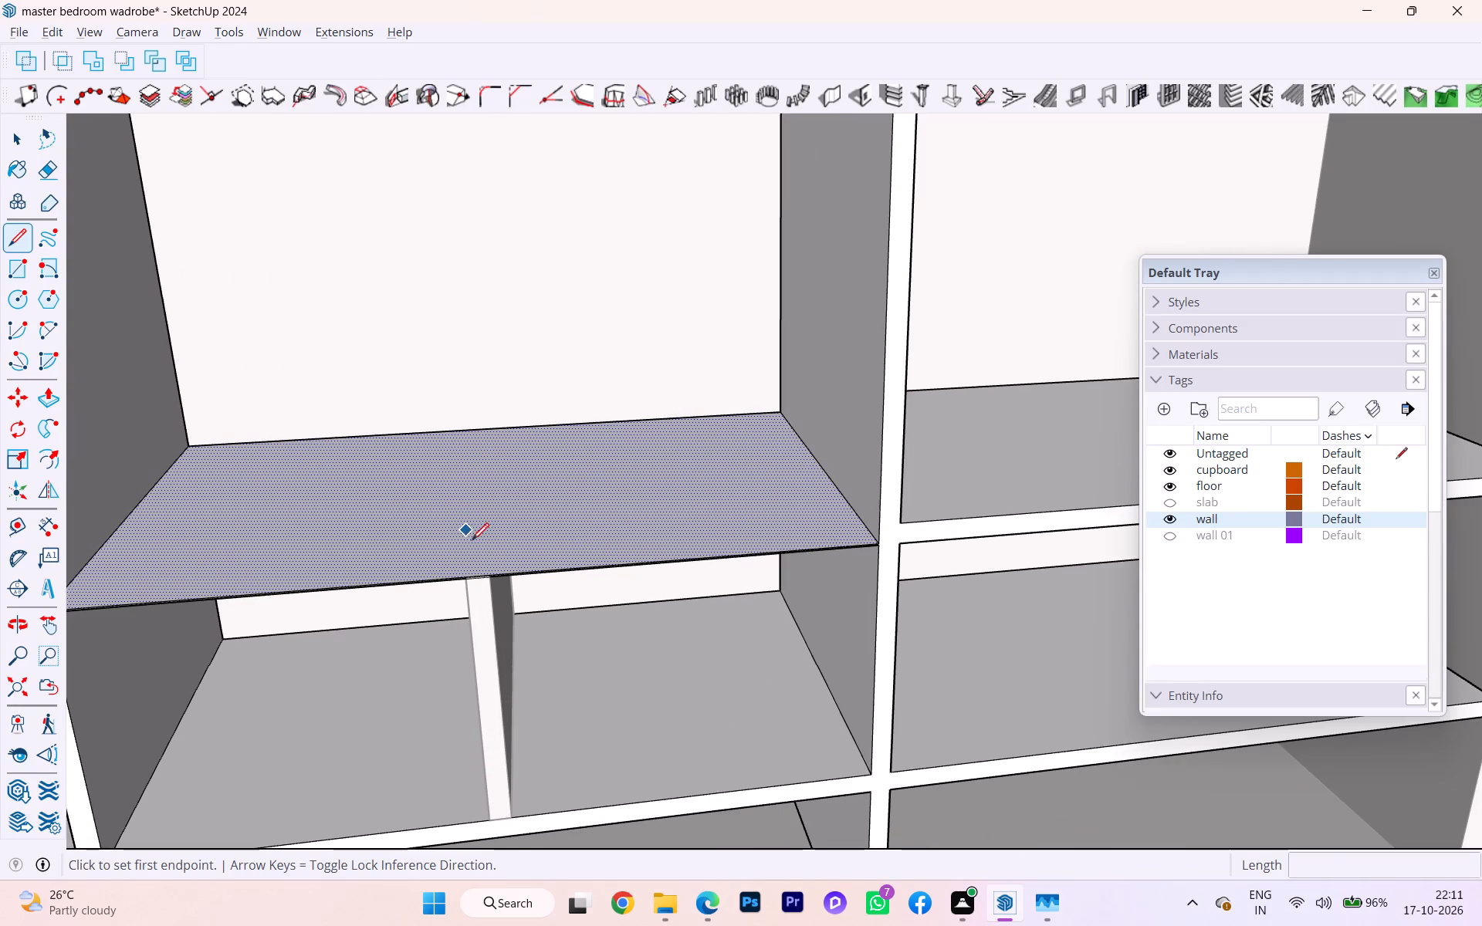
scroll(480, 544, "down", 6)
scroll(487, 550, "up", 1)
scroll(488, 552, "down", 4)
scroll(487, 558, "up", 4)
scroll(478, 568, "down", 2)
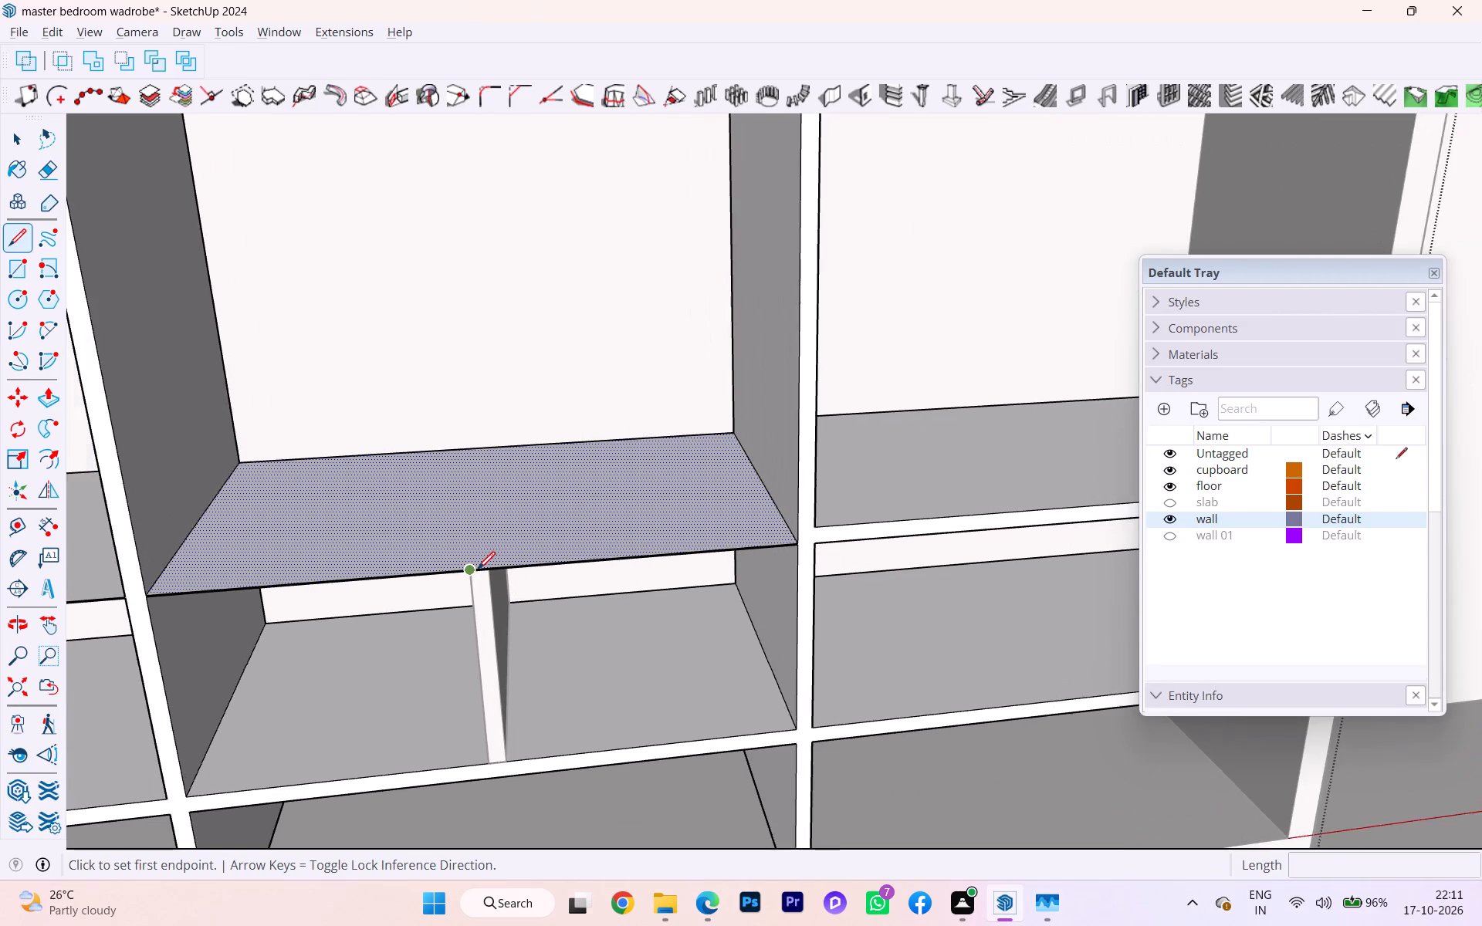
scroll(478, 569, "down", 6)
left_click(477, 568)
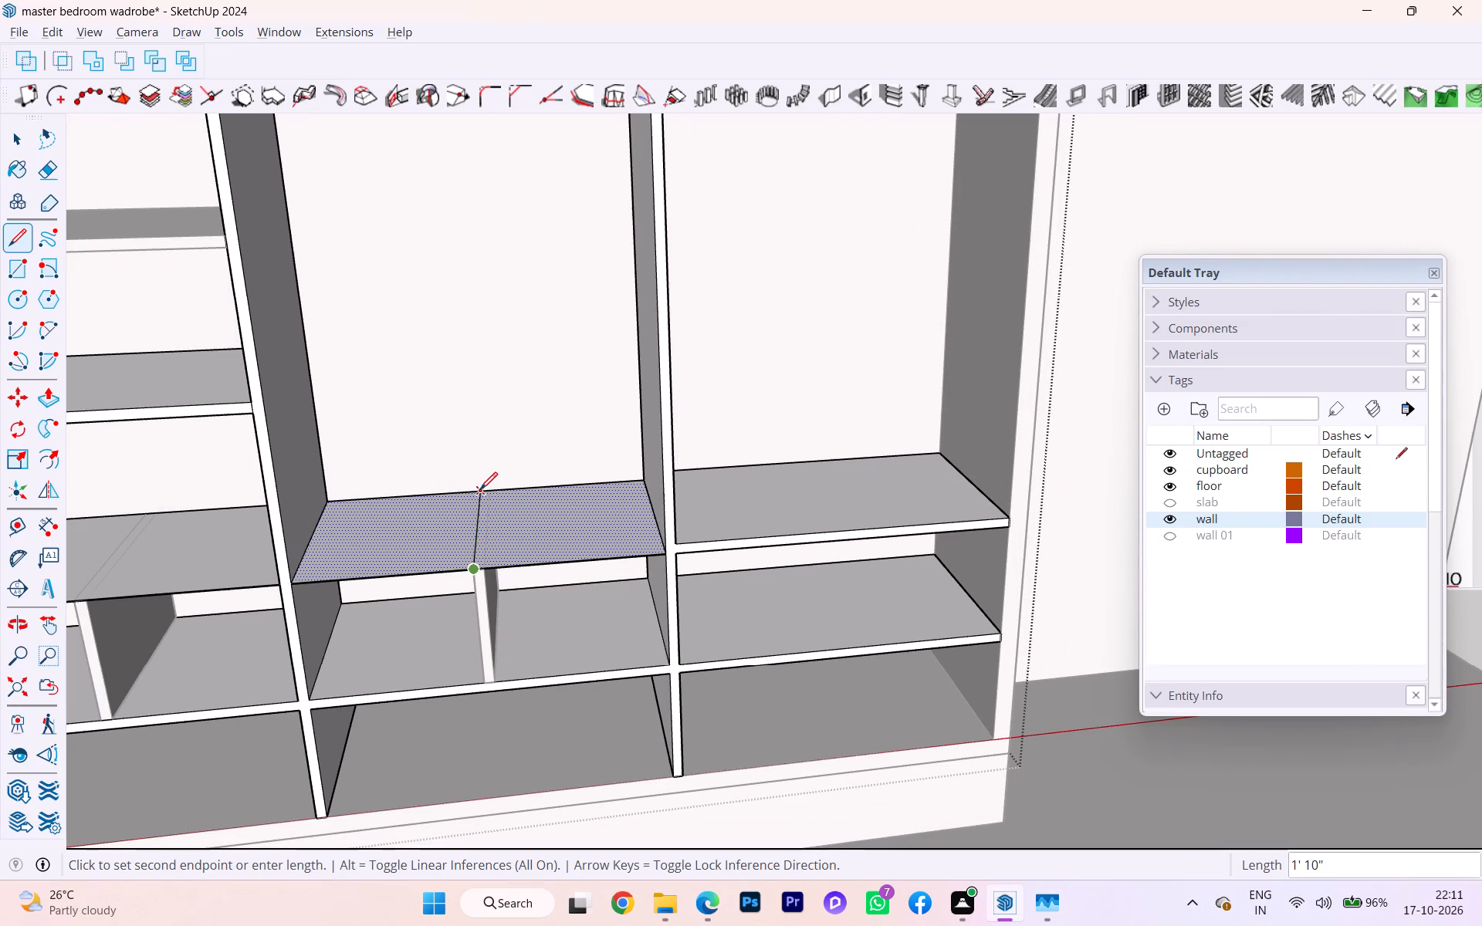
left_click(479, 492)
key("space")
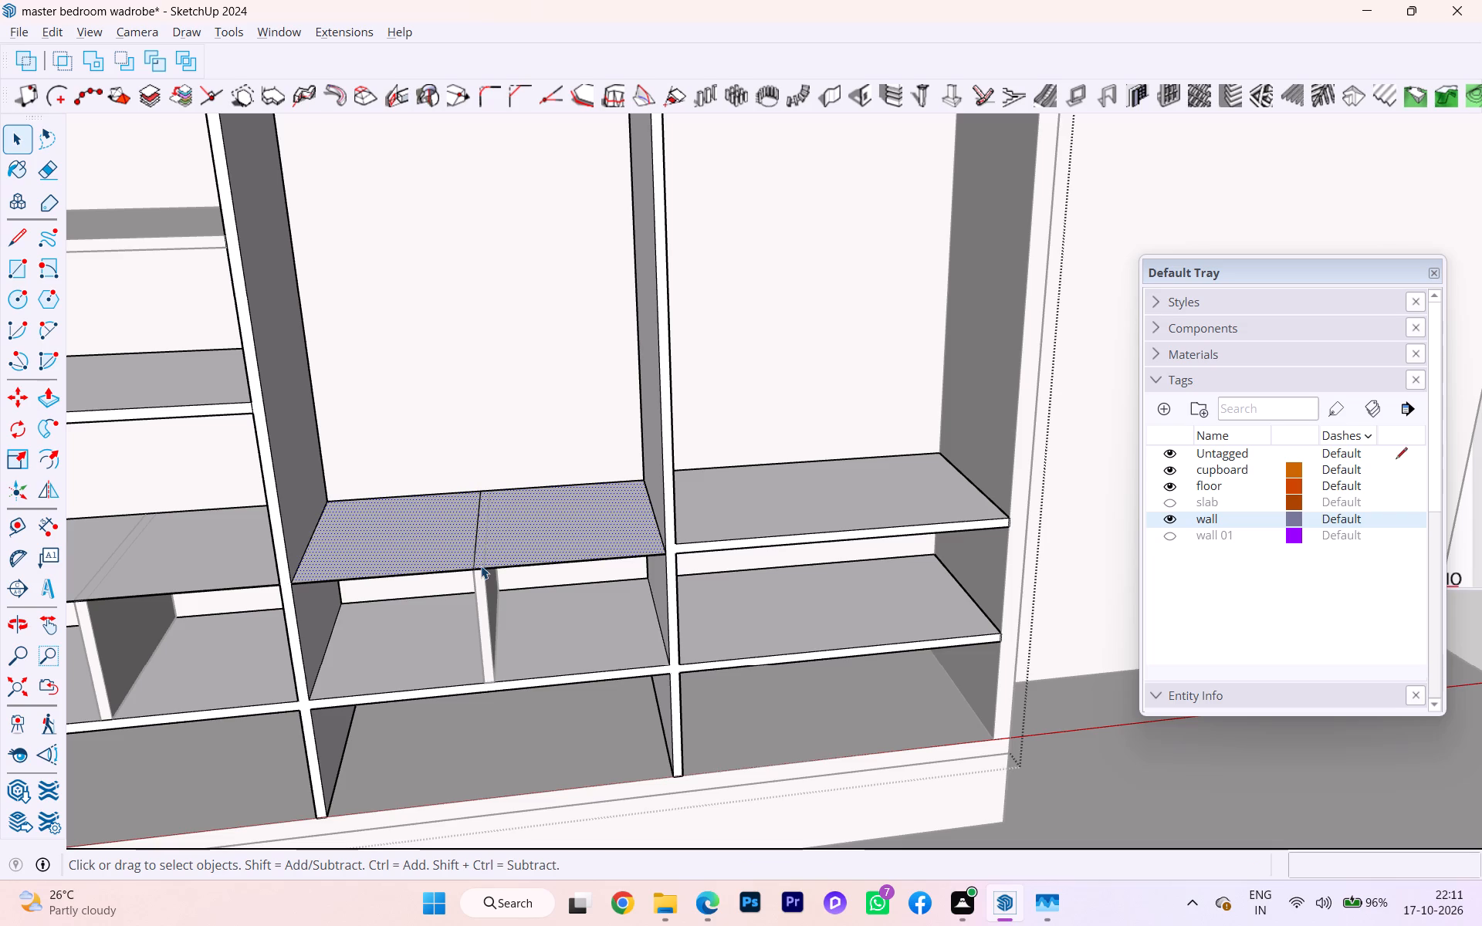
left_click(22, 241)
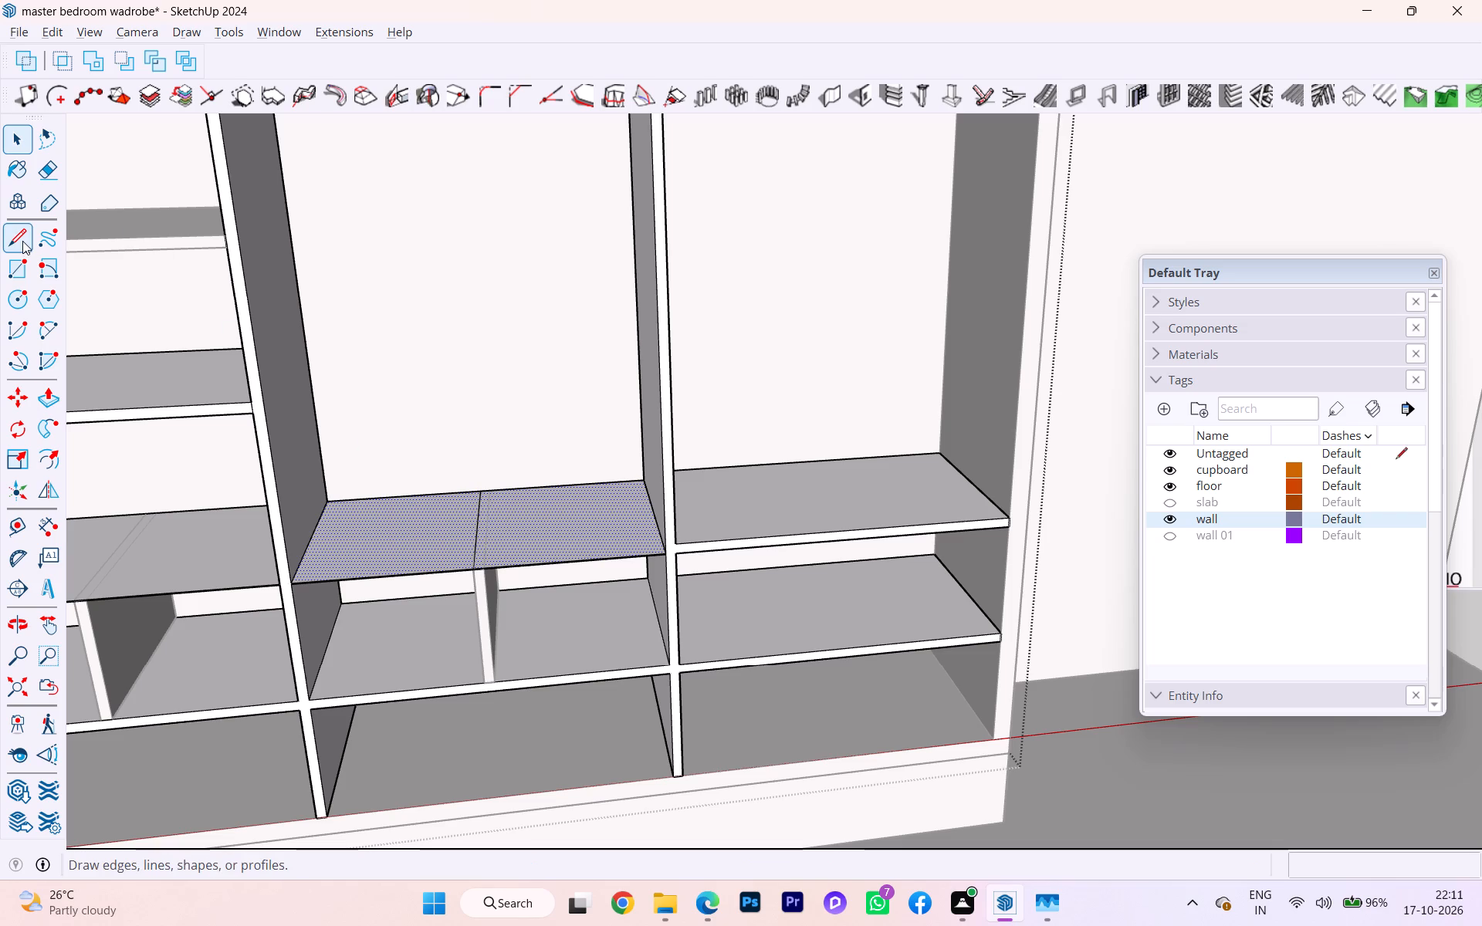
left_click(491, 567)
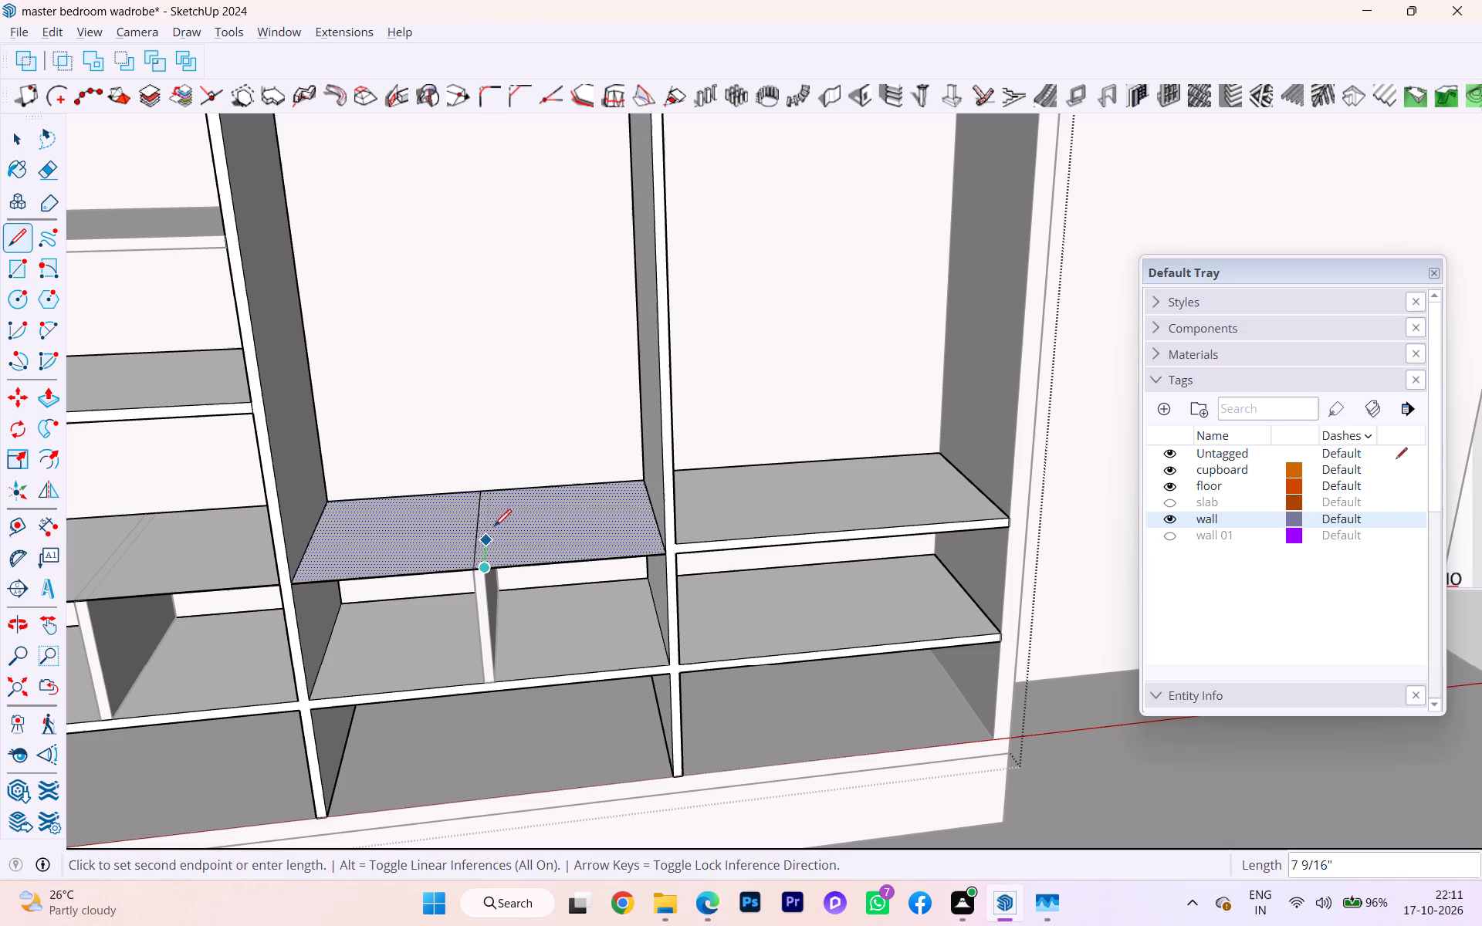
left_click(496, 488)
key("space")
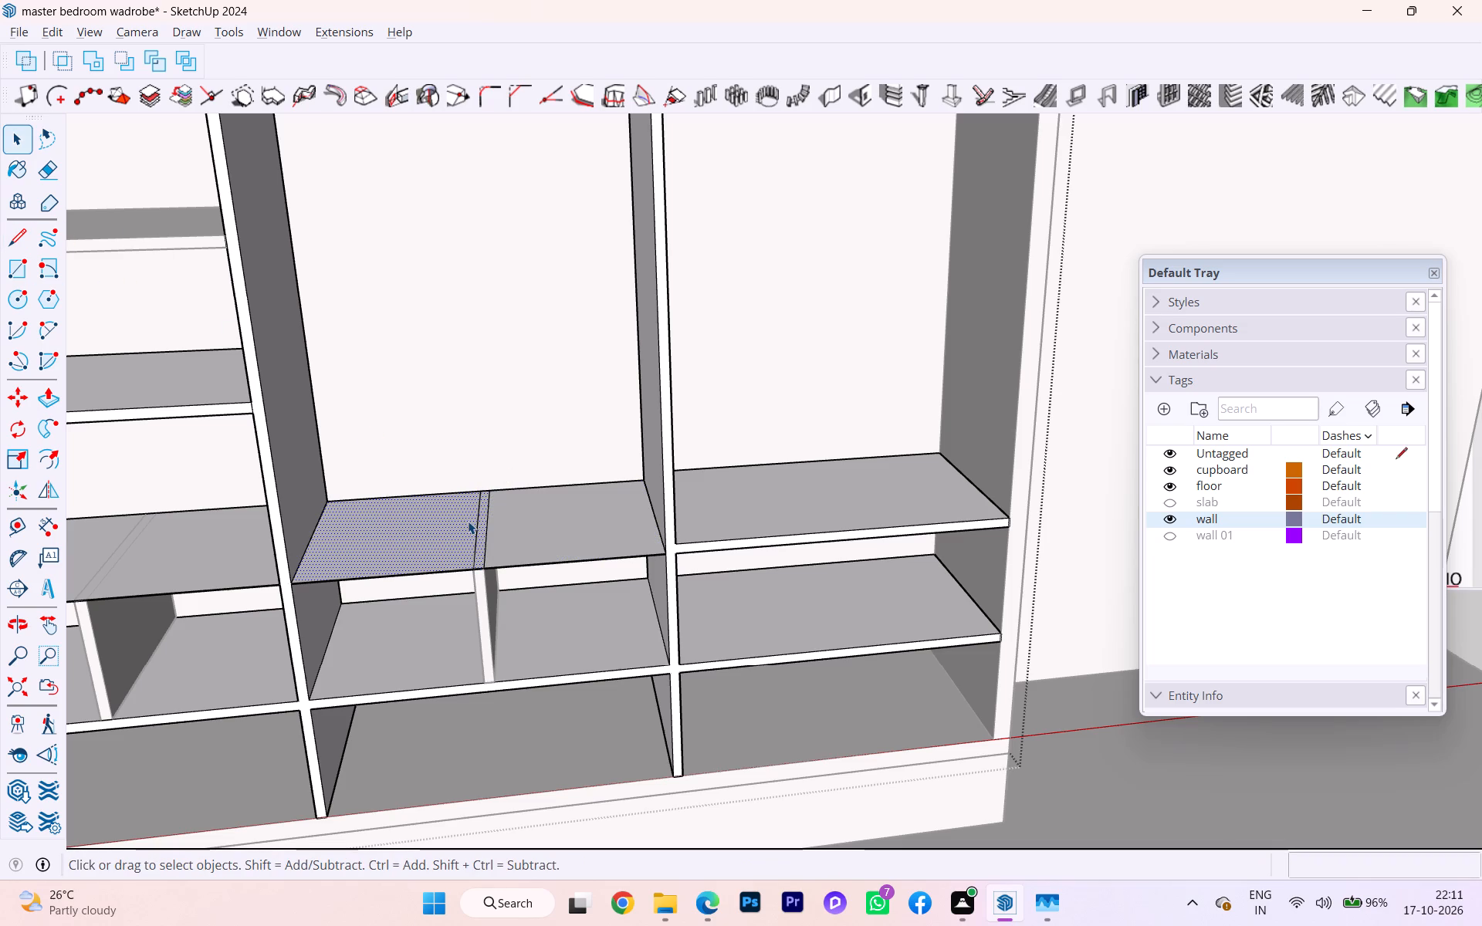
Examine how the drawn lines split the middle bay's upper shelf face above the divider.
left_click(418, 521)
left_click(411, 534)
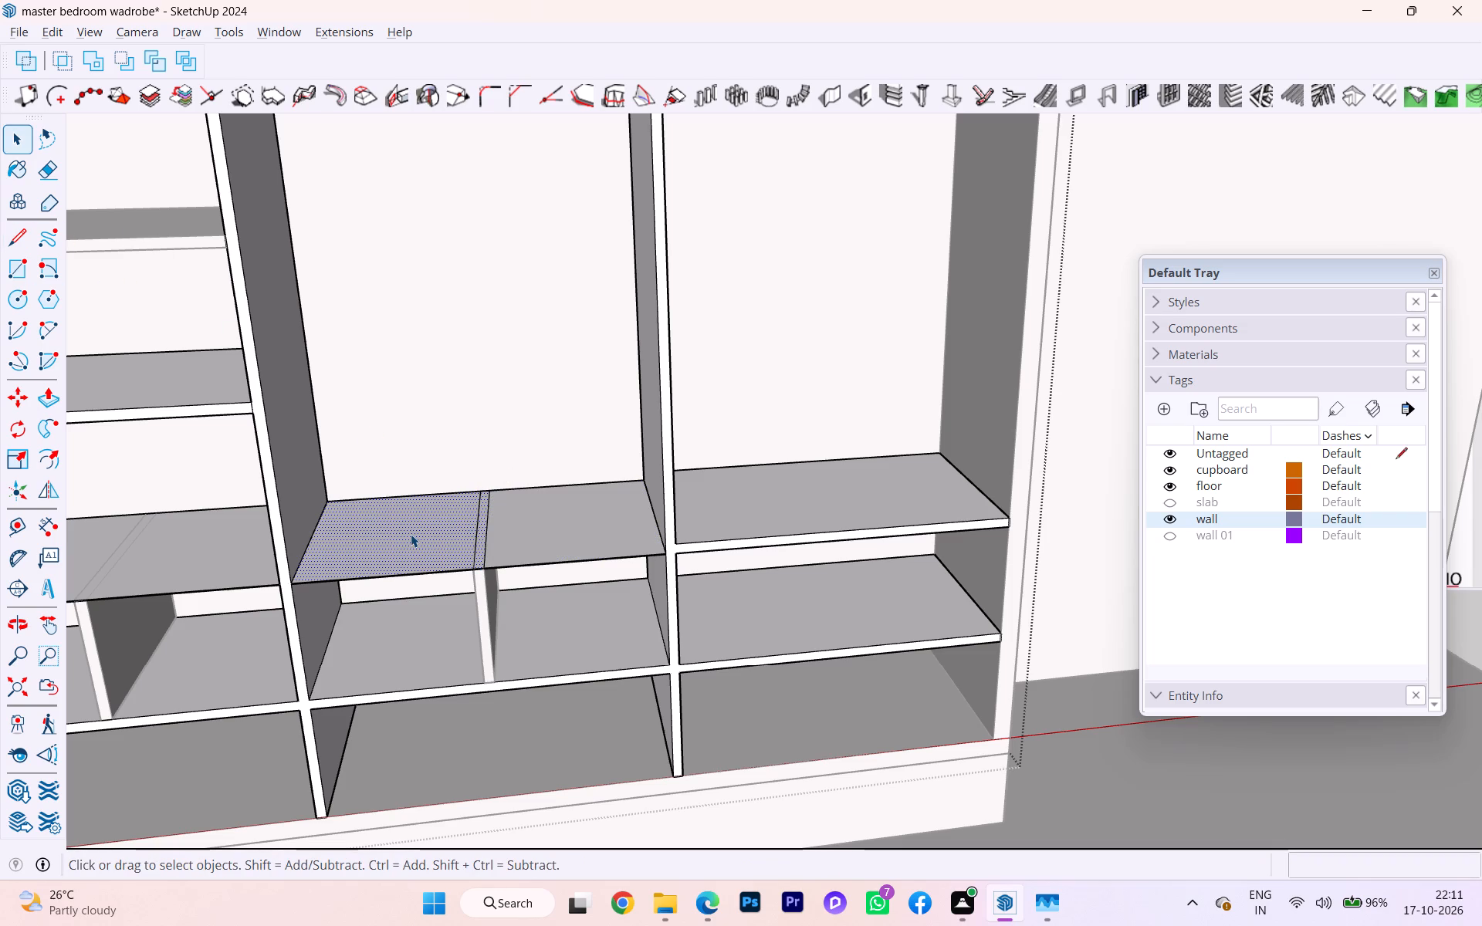
left_click(411, 534)
left_click(507, 603)
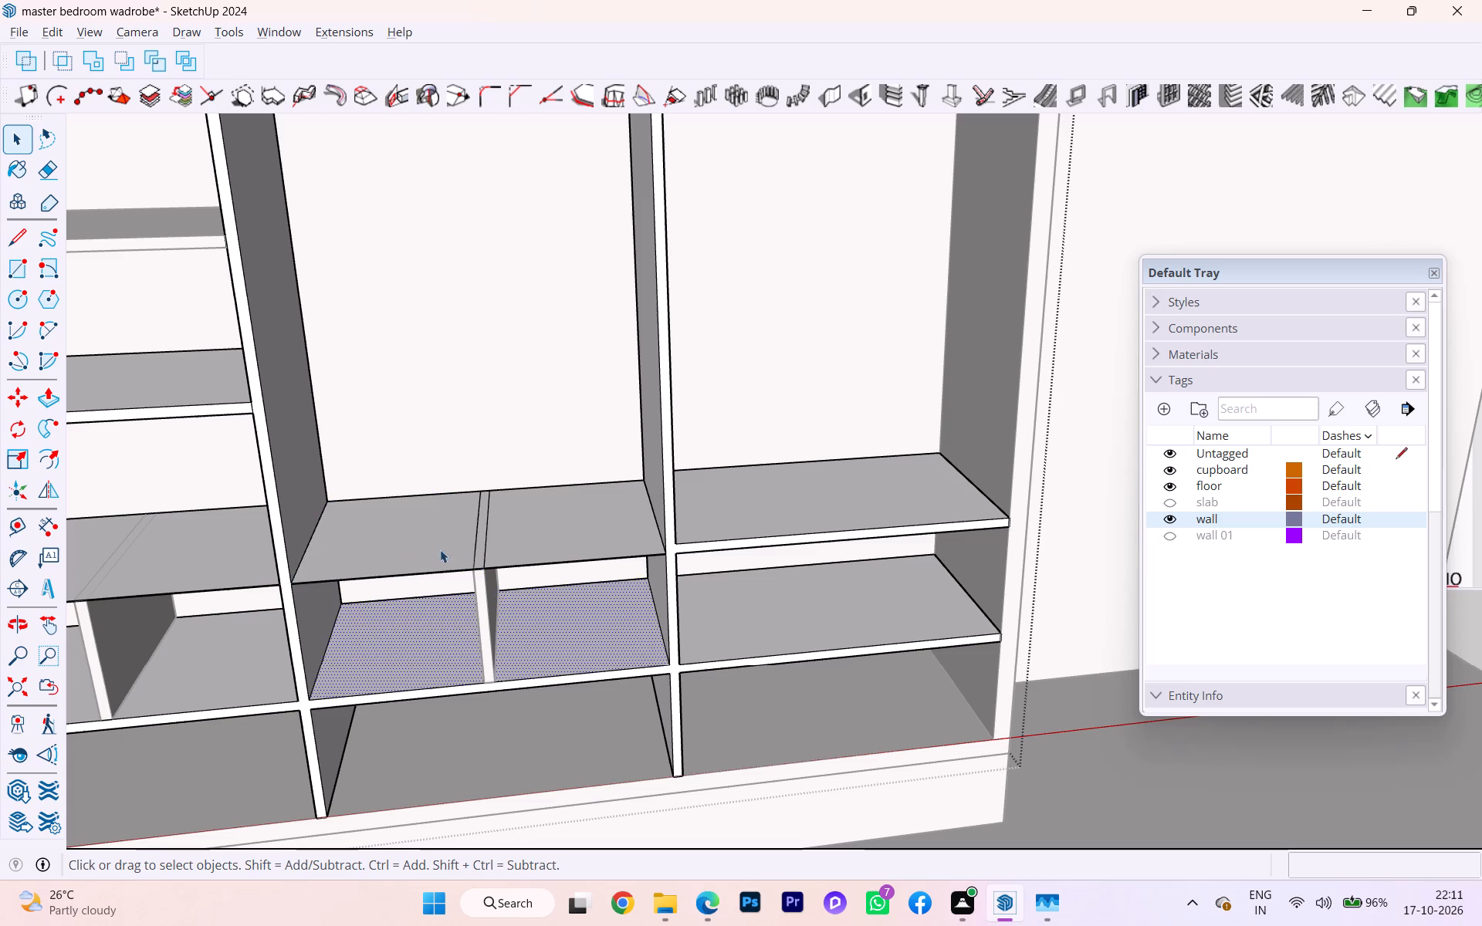
left_click(408, 539)
scroll(474, 536, "up", 9)
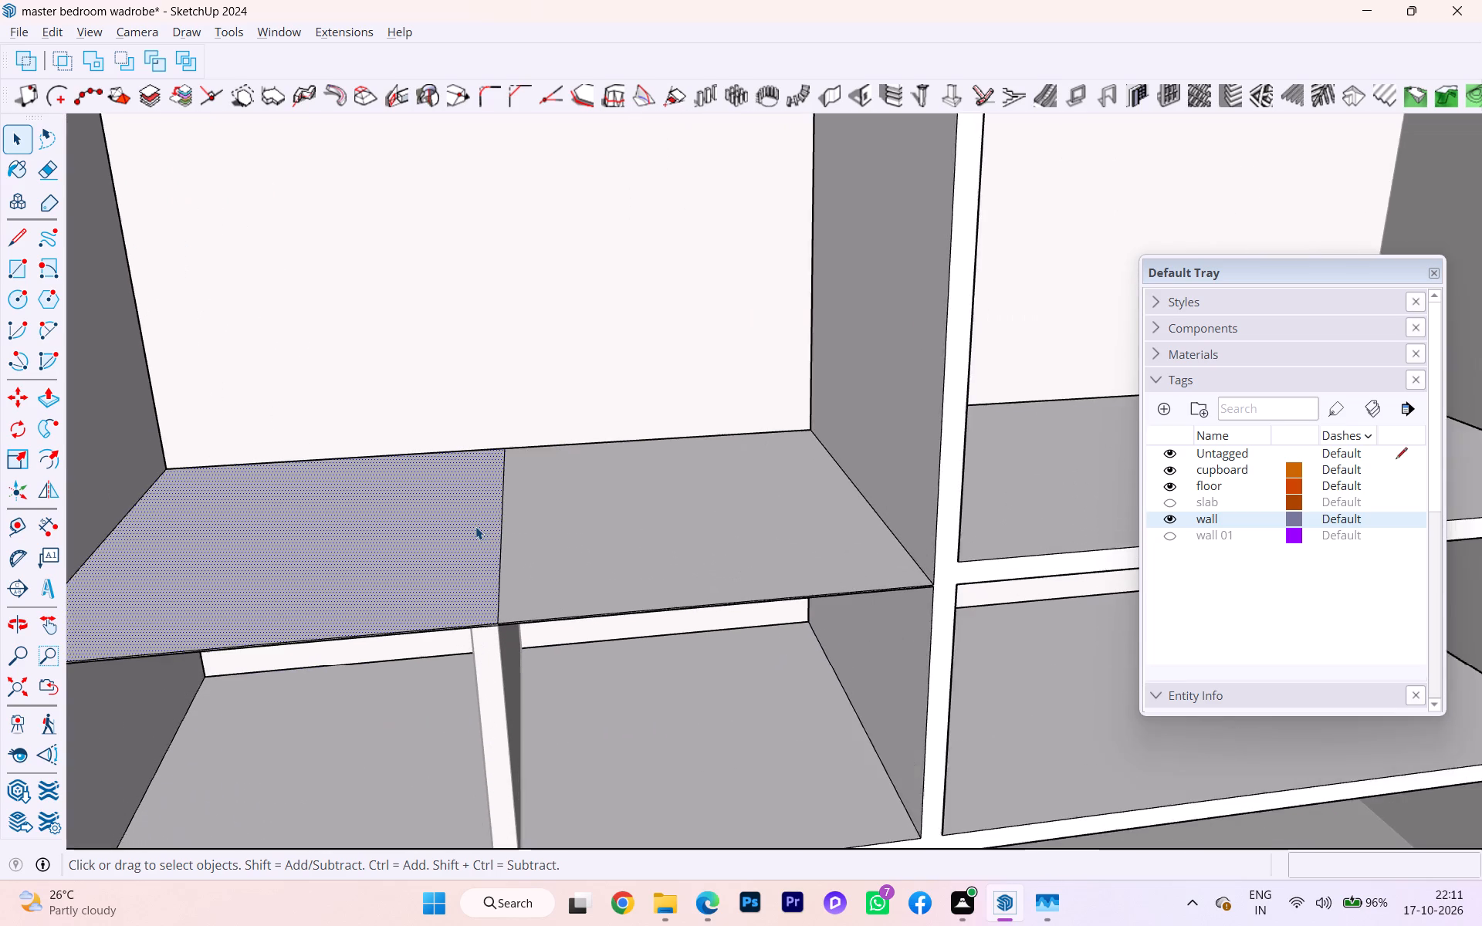
scroll(477, 531, "down", 1)
scroll(478, 532, "up", 1)
scroll(479, 532, "down", 1)
scroll(479, 533, "up", 1)
scroll(479, 534, "down", 1)
scroll(486, 536, "up", 4)
scroll(486, 536, "down", 13)
middle_click_drag(506, 564, 502, 448)
scroll(512, 519, "up", 1)
scroll(512, 519, "down", 1)
scroll(512, 519, "up", 2)
scroll(512, 519, "down", 1)
scroll(512, 519, "up", 2)
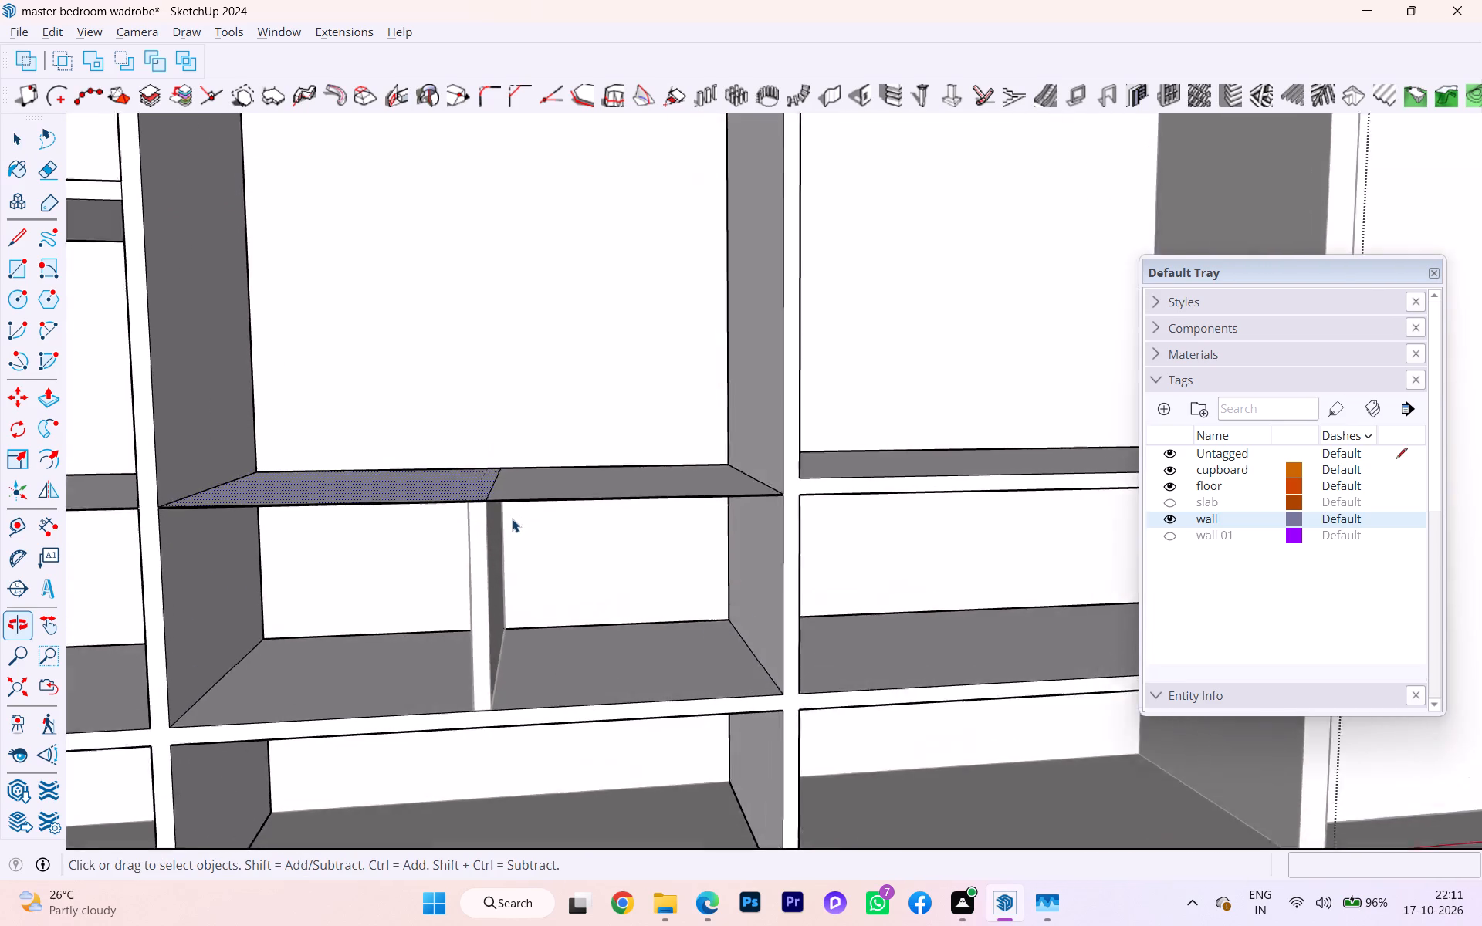
scroll(512, 519, "down", 1)
scroll(512, 519, "up", 12)
scroll(472, 453, "down", 2)
middle_click_drag(466, 453, 453, 475)
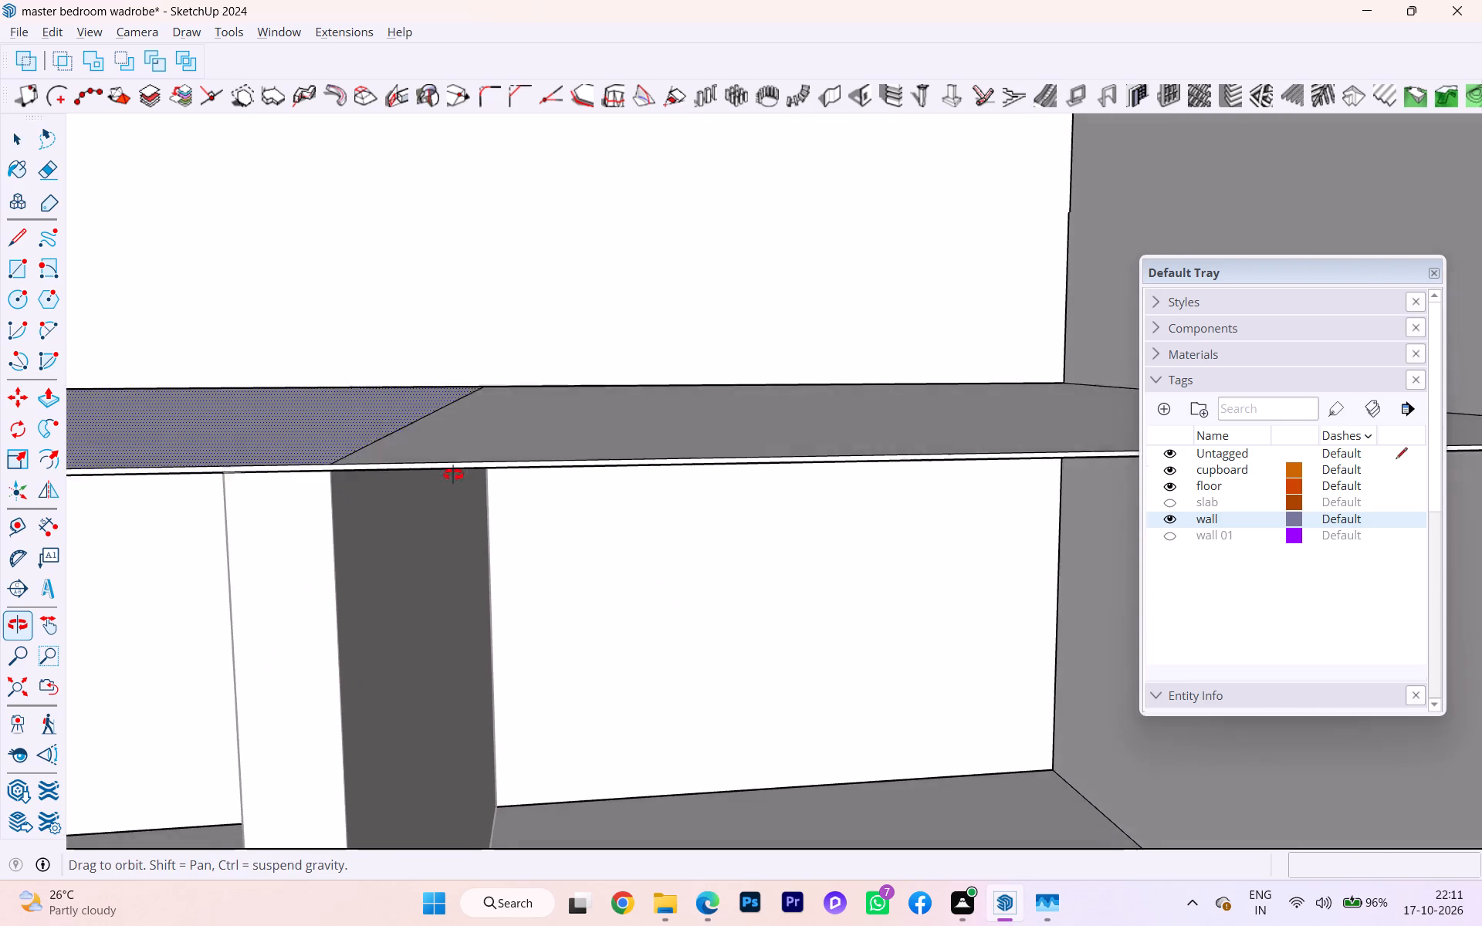
middle_click_drag(453, 475, 446, 495)
scroll(451, 493, "down", 6)
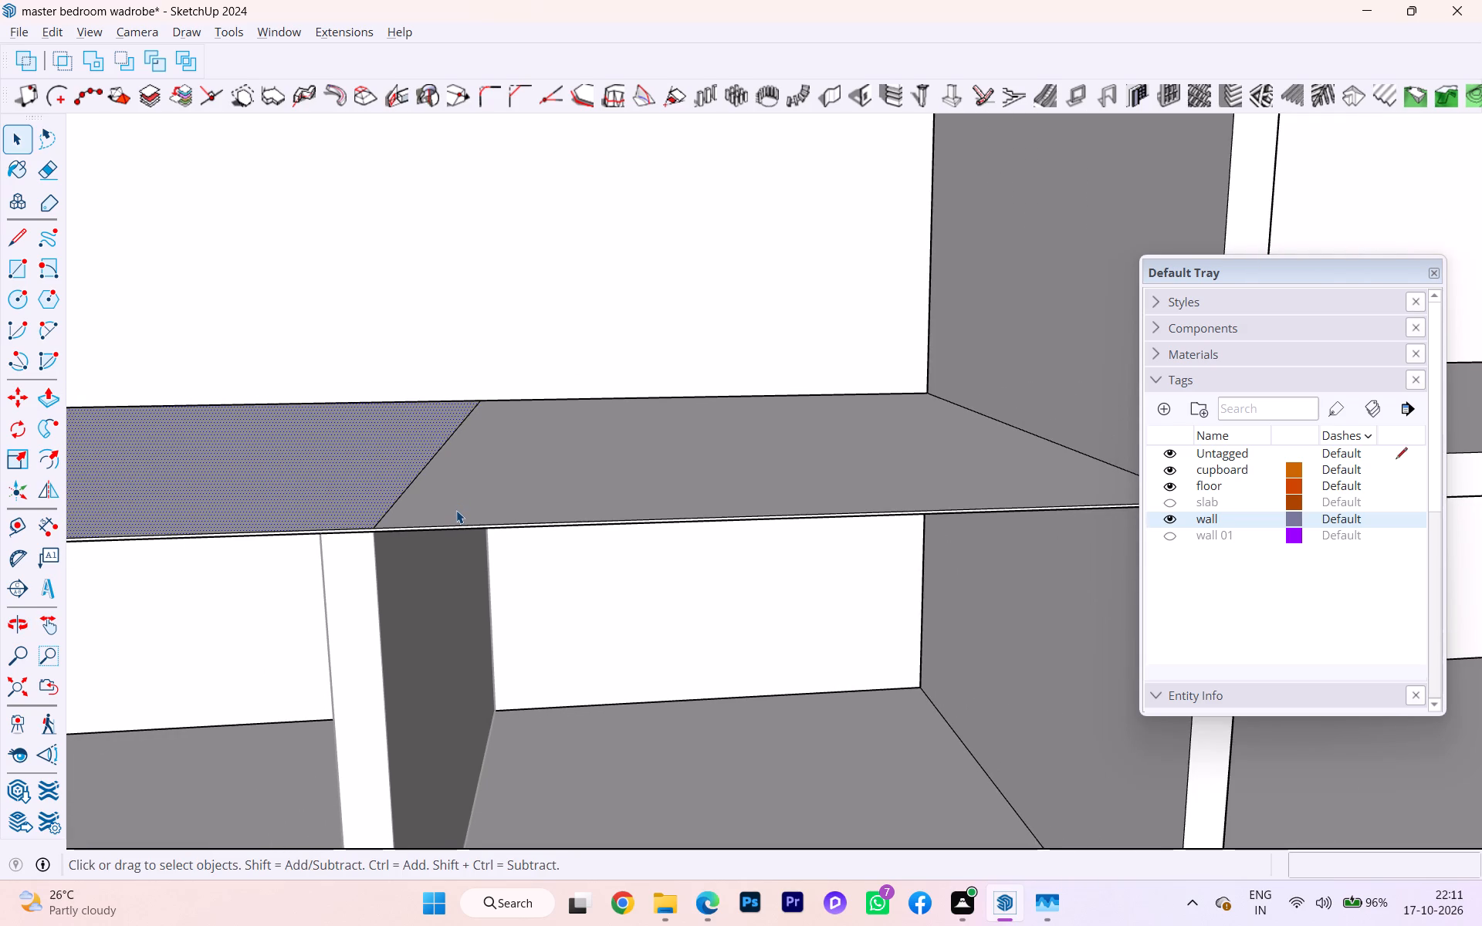
scroll(552, 485, "down", 1)
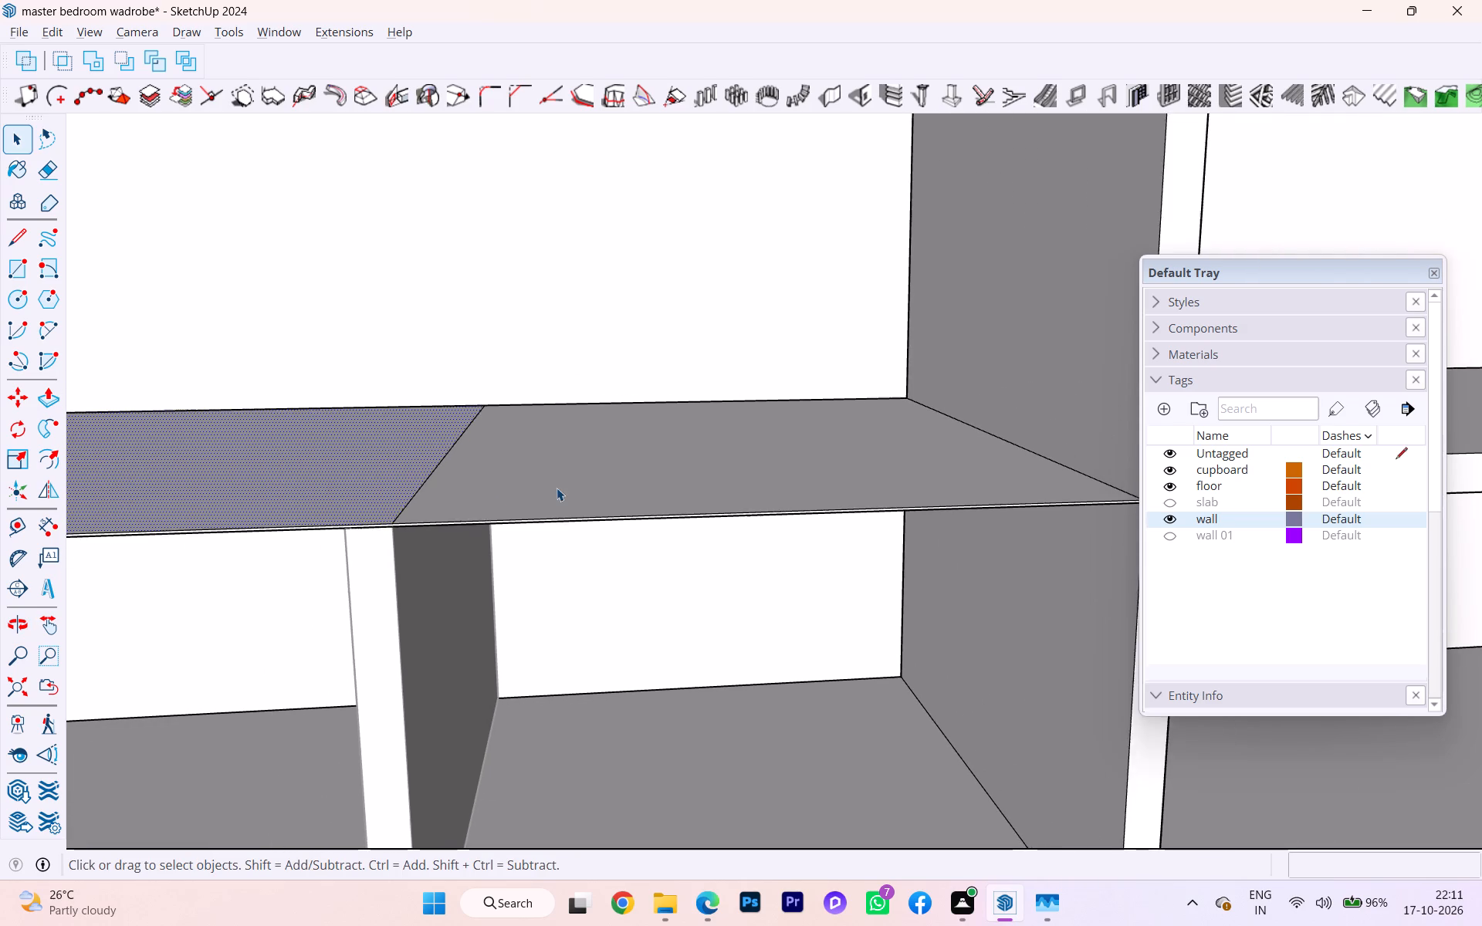
scroll(557, 488, "down", 1)
scroll(444, 503, "down", 3)
scroll(442, 502, "up", 1)
scroll(442, 501, "down", 3)
middle_click_drag(462, 491, 469, 603)
scroll(469, 603, "up", 3)
scroll(465, 580, "down", 1)
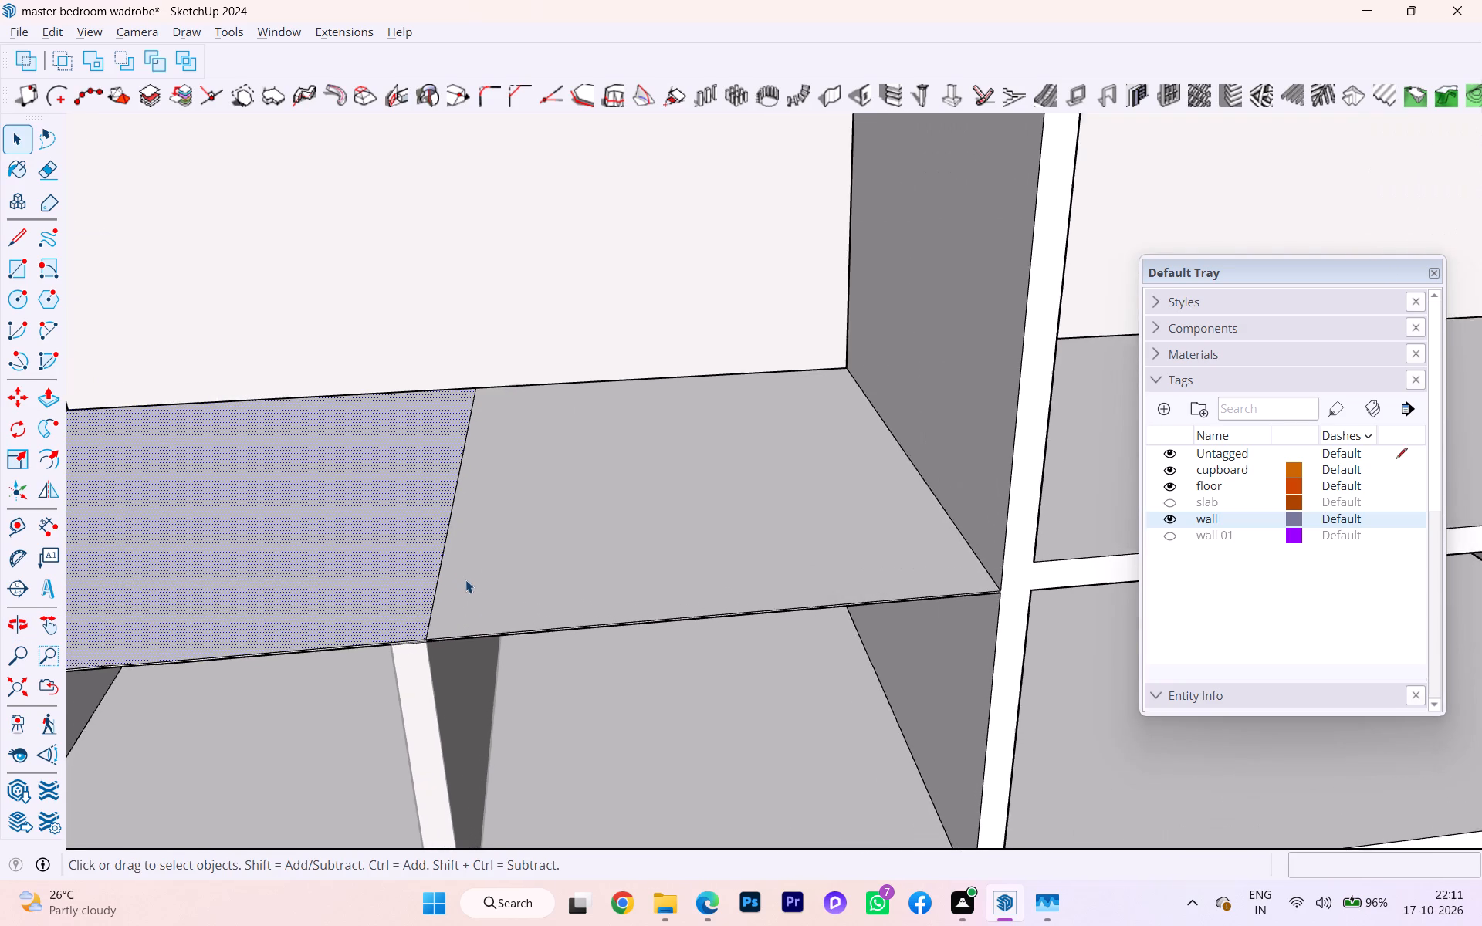
Copy the line on the upper shelf 1" to the left so it aligns with the divider's other side.
key("space")
left_click(451, 550)
left_click(450, 547)
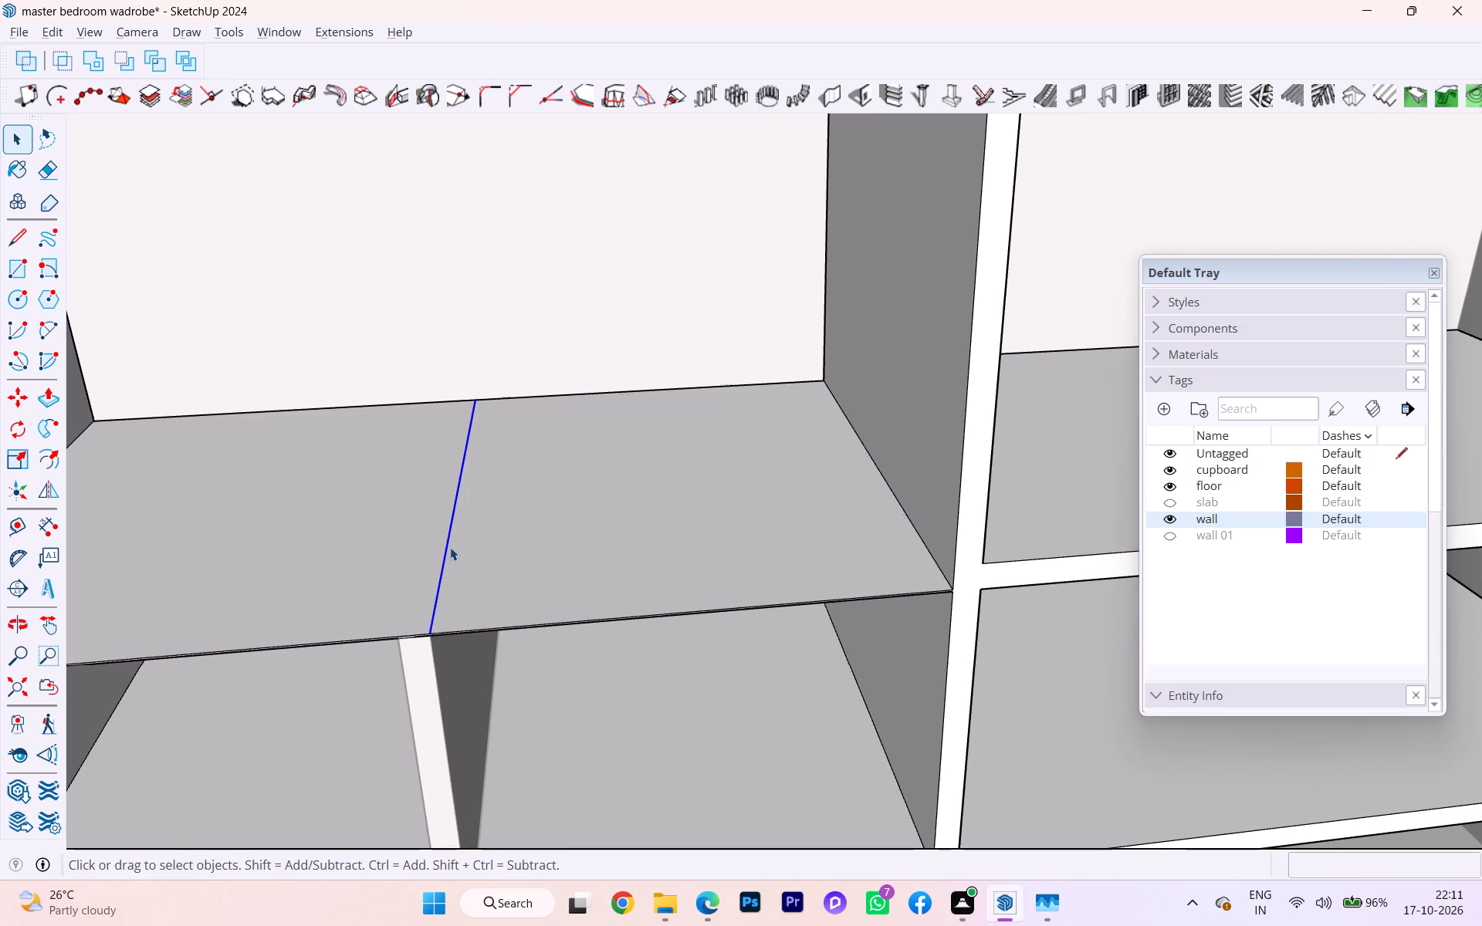
key("m")
left_click(435, 599)
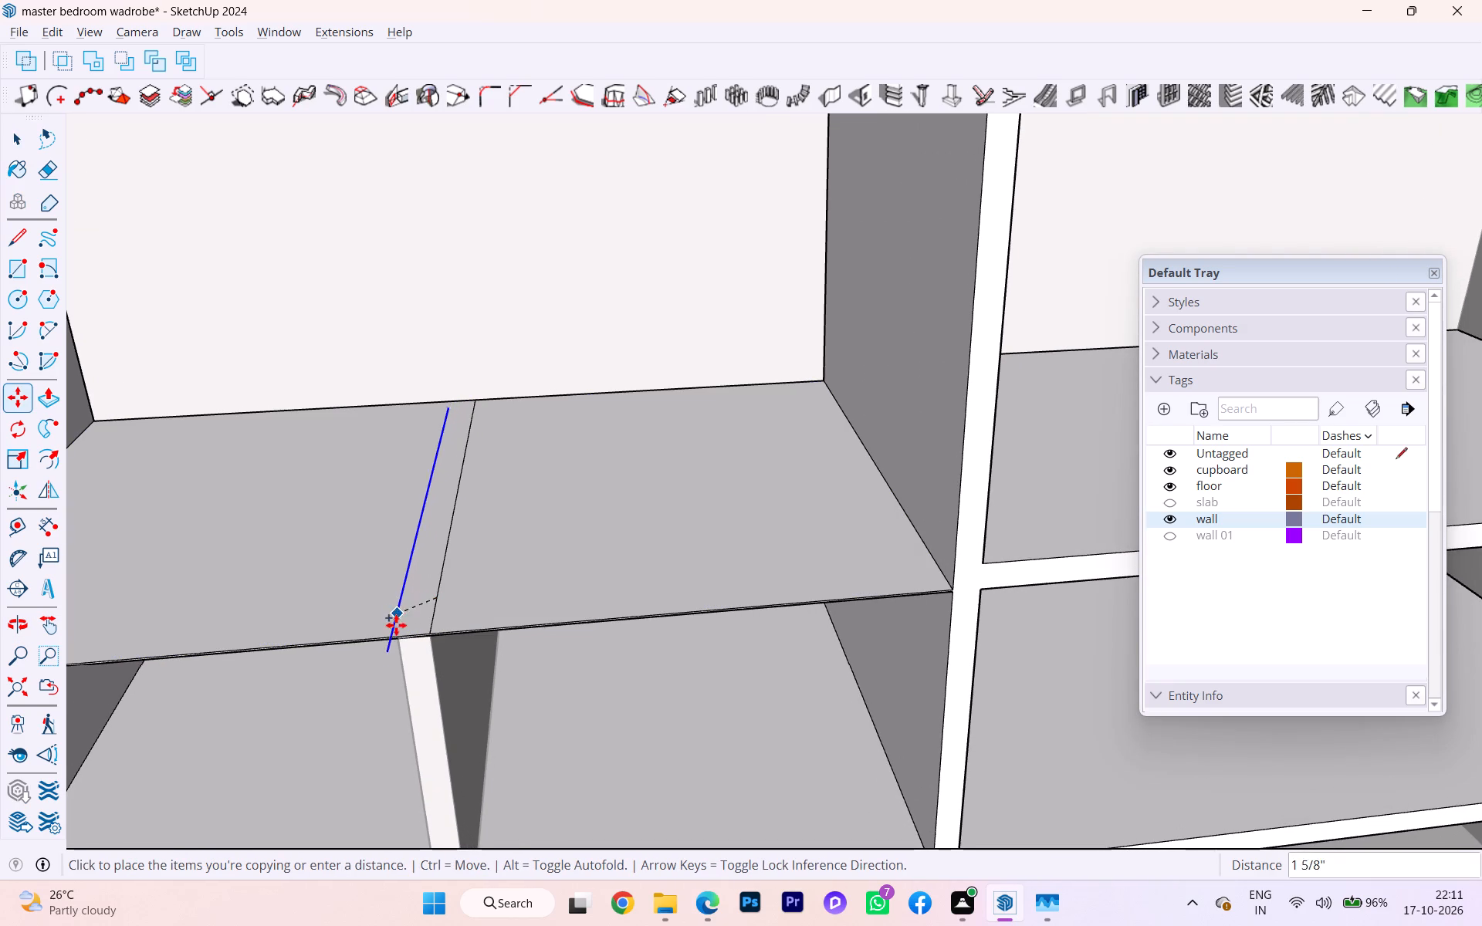
left_click(411, 607)
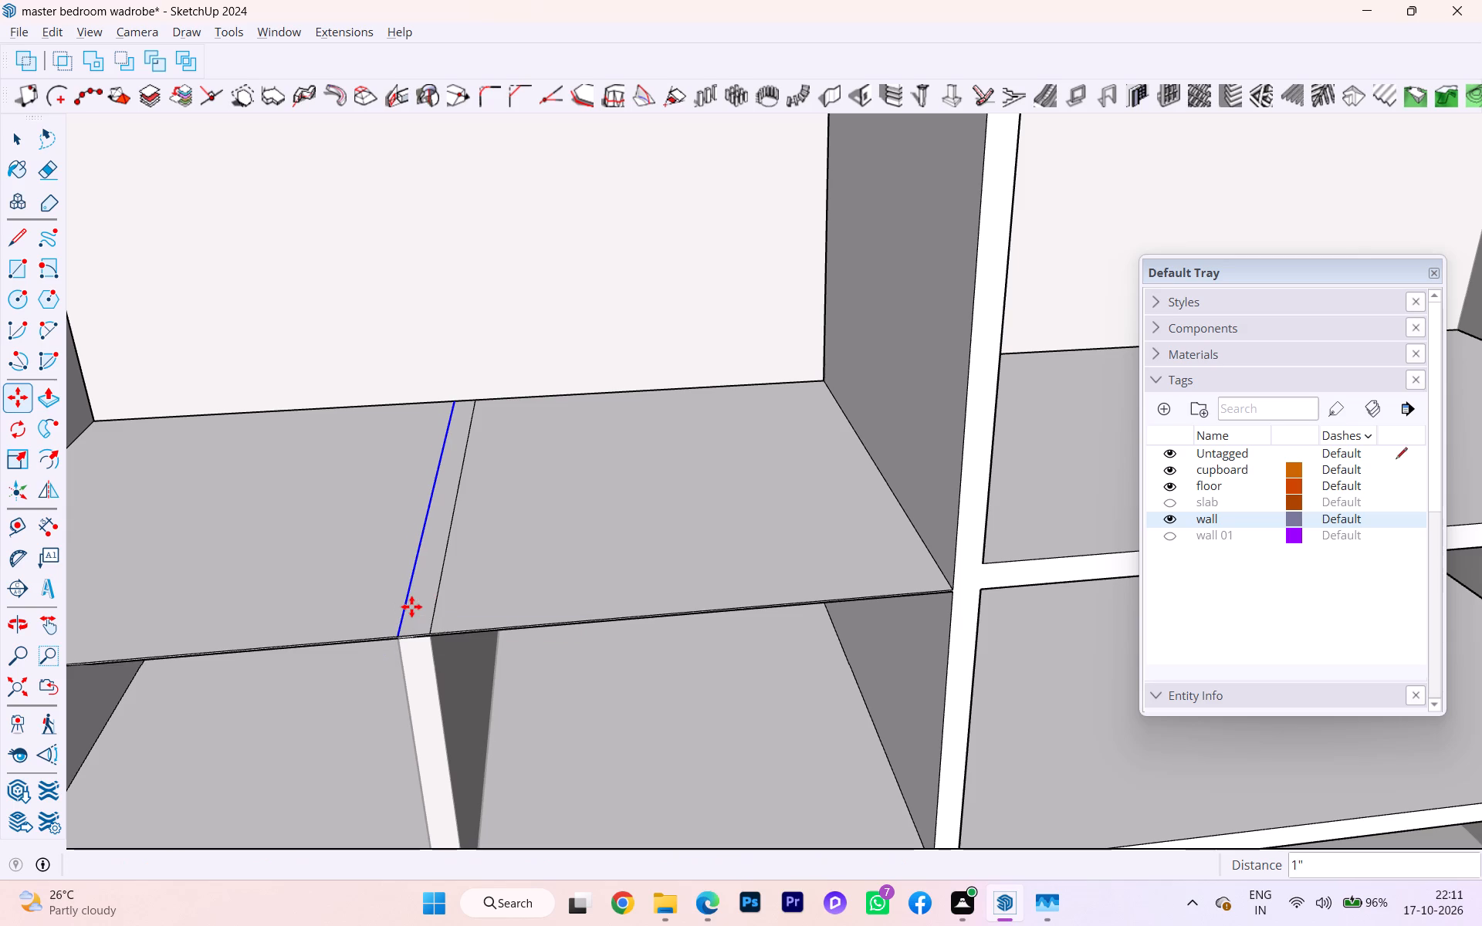
key("space")
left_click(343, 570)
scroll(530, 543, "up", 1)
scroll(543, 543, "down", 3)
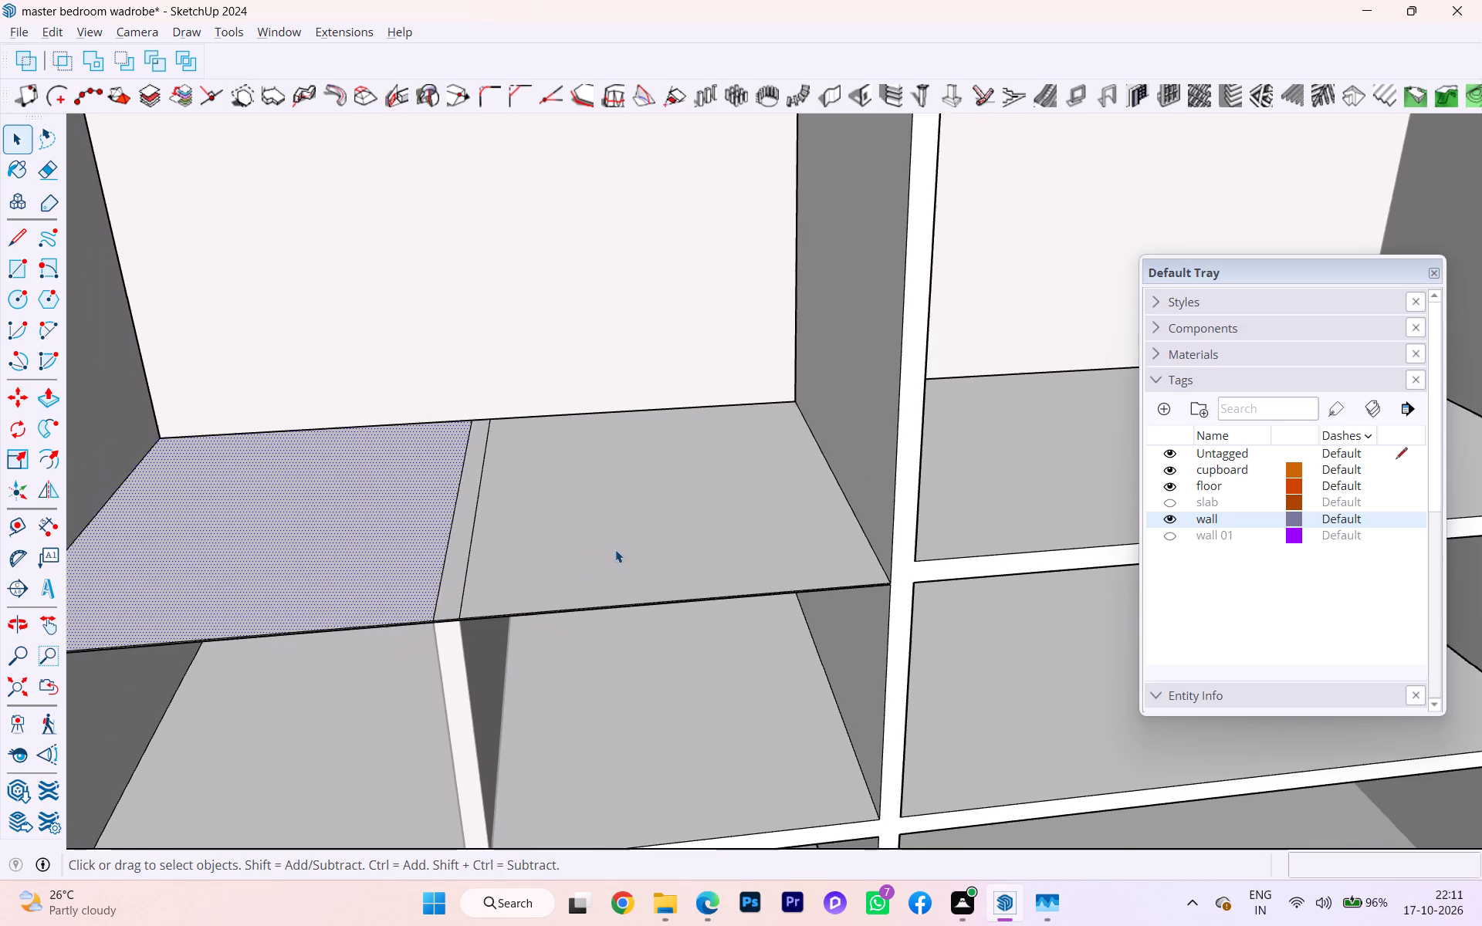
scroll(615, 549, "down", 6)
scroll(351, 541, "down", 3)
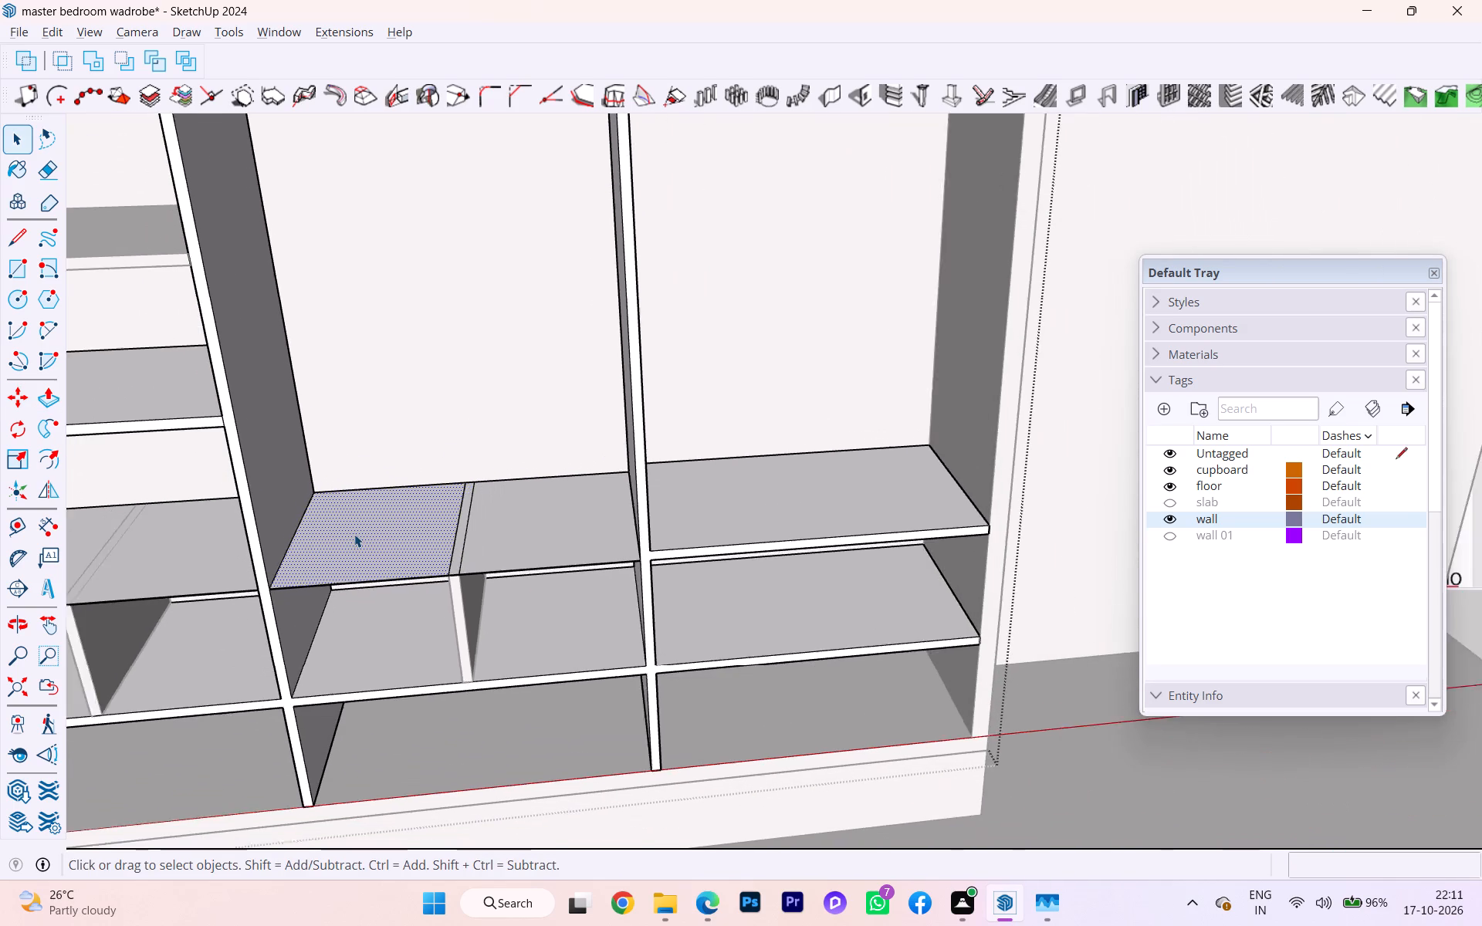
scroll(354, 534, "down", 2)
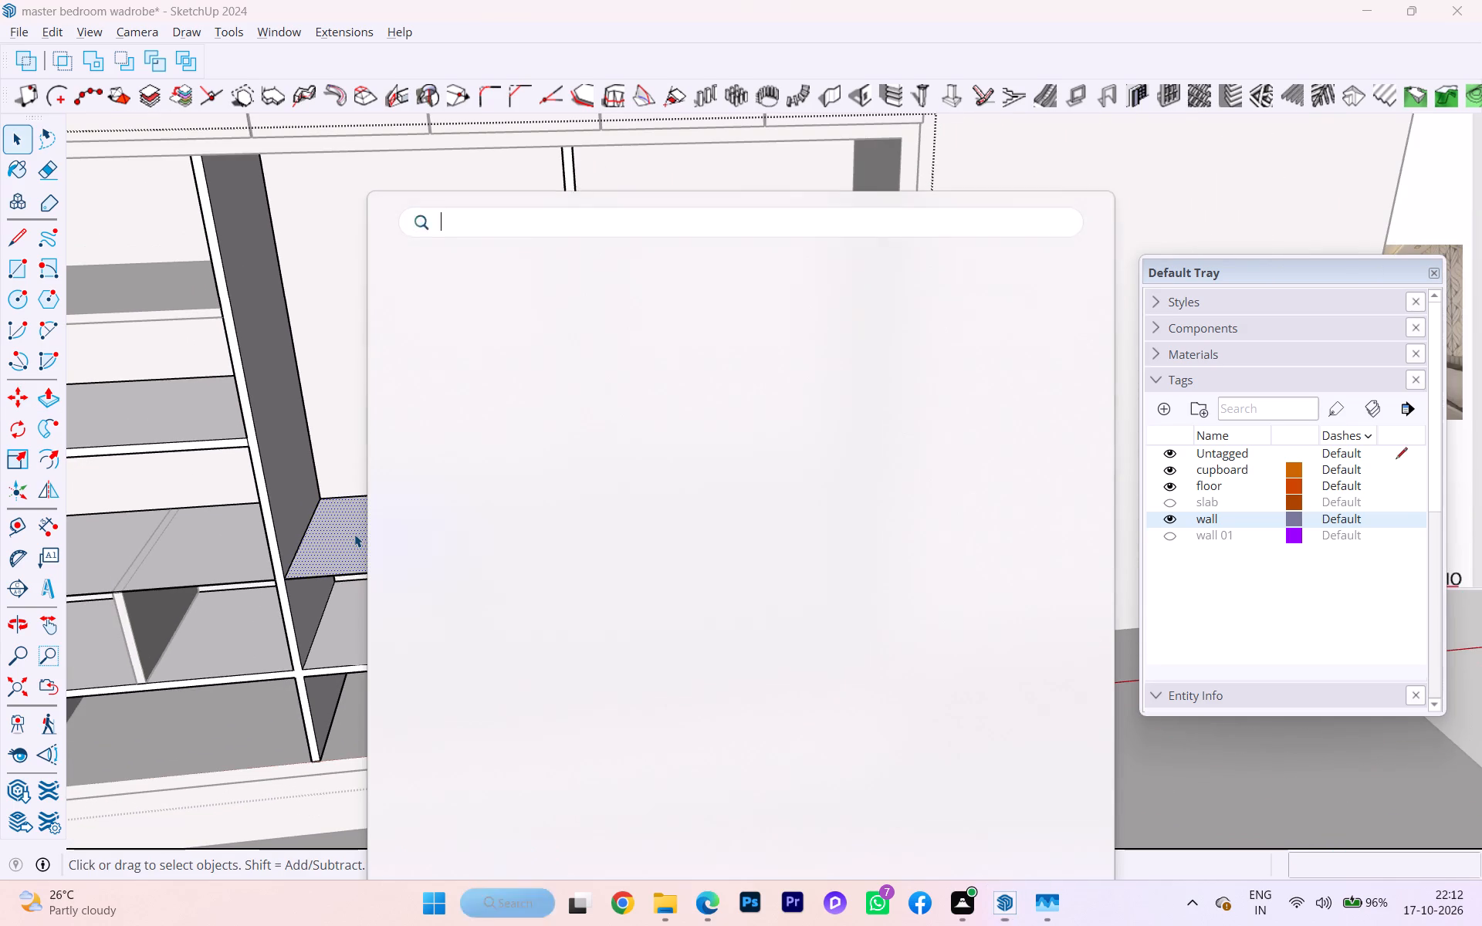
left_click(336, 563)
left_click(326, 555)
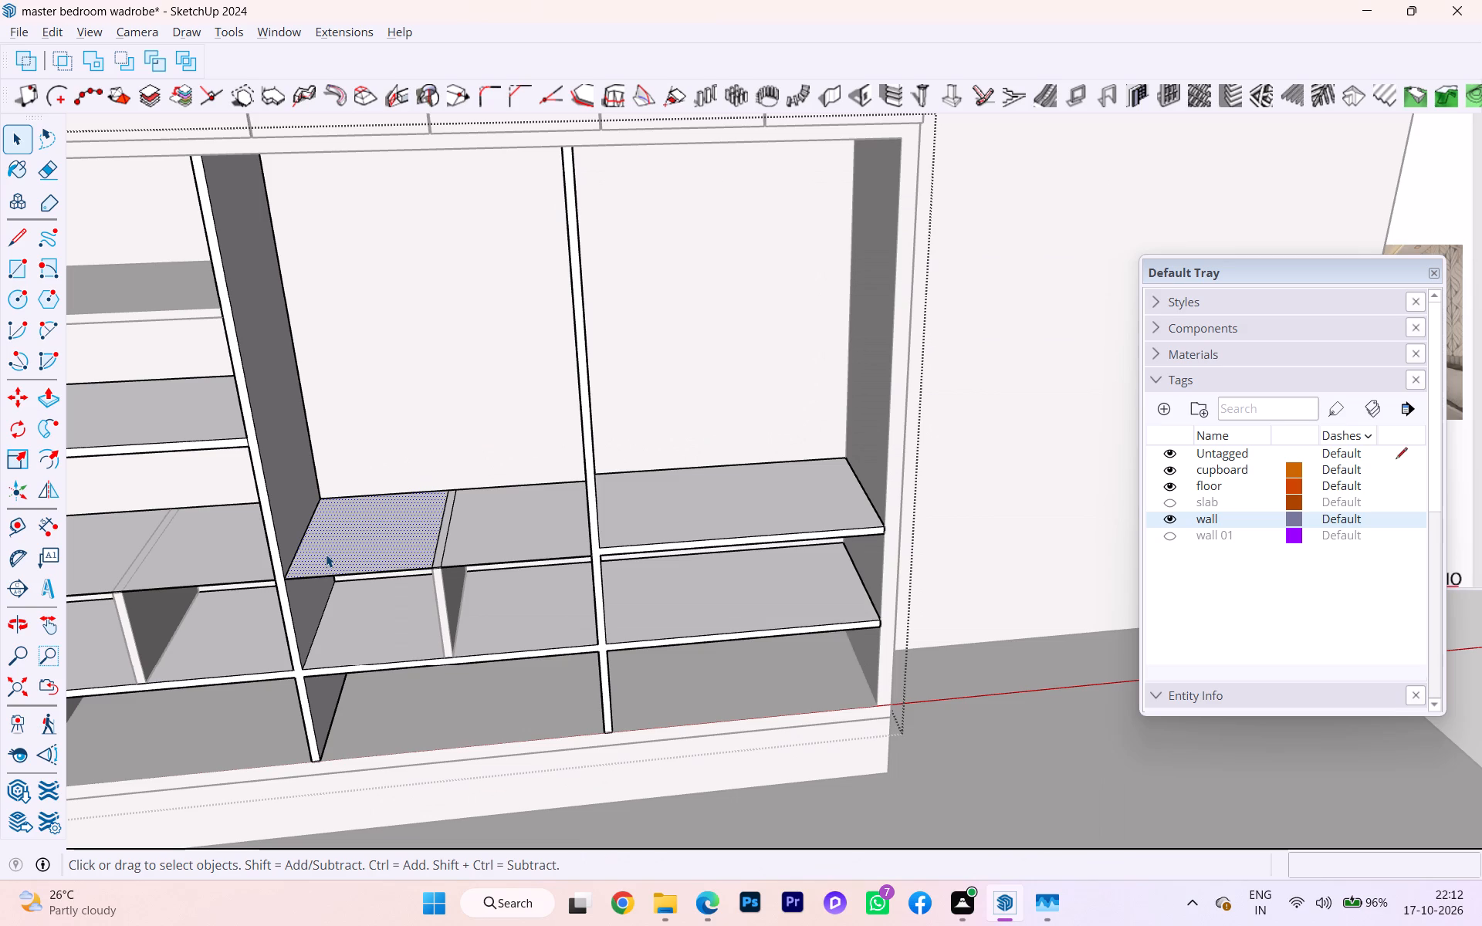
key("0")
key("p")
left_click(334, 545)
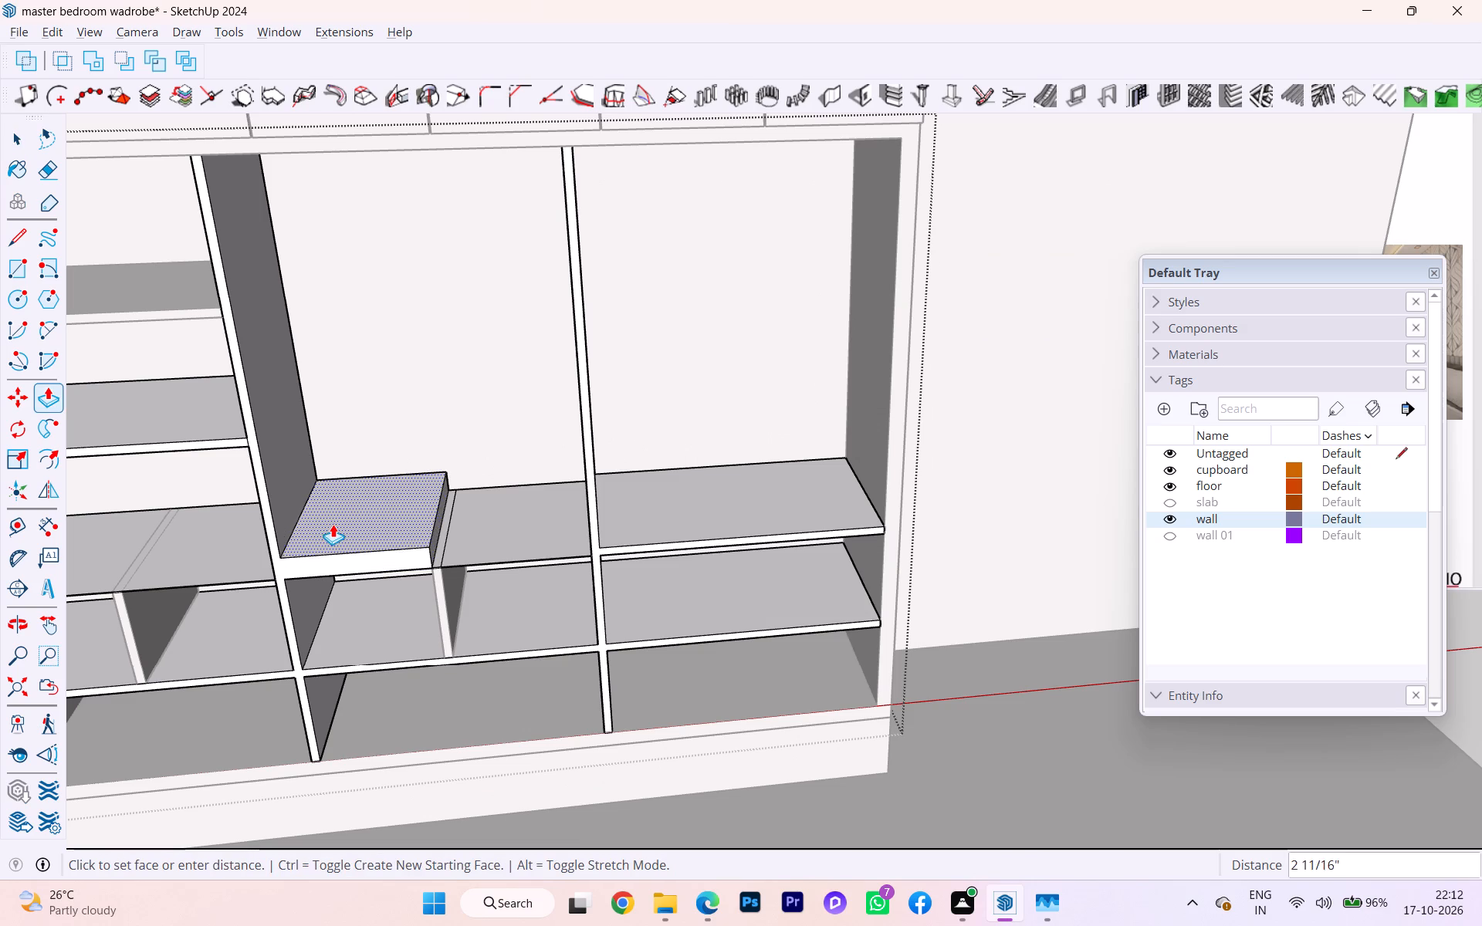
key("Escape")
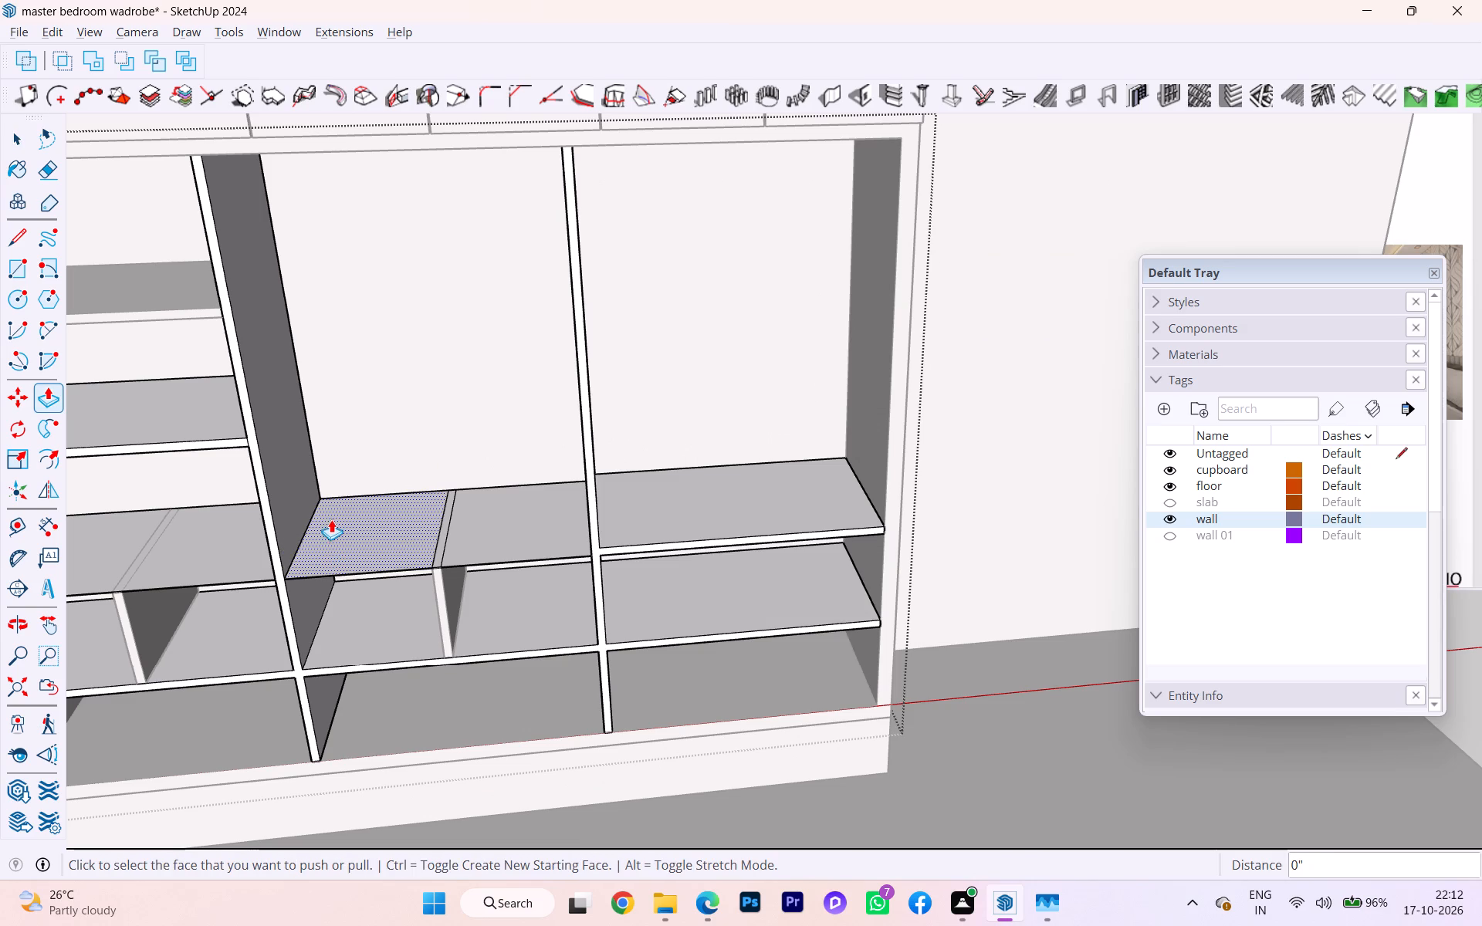
Draw a short vertical line across the front edge of the middle bay's upper shelf at its left end, against the upright.
scroll(283, 575, "up", 2)
key("space")
scroll(288, 579, "up", 6)
scroll(290, 575, "down", 3)
scroll(290, 575, "up", 2)
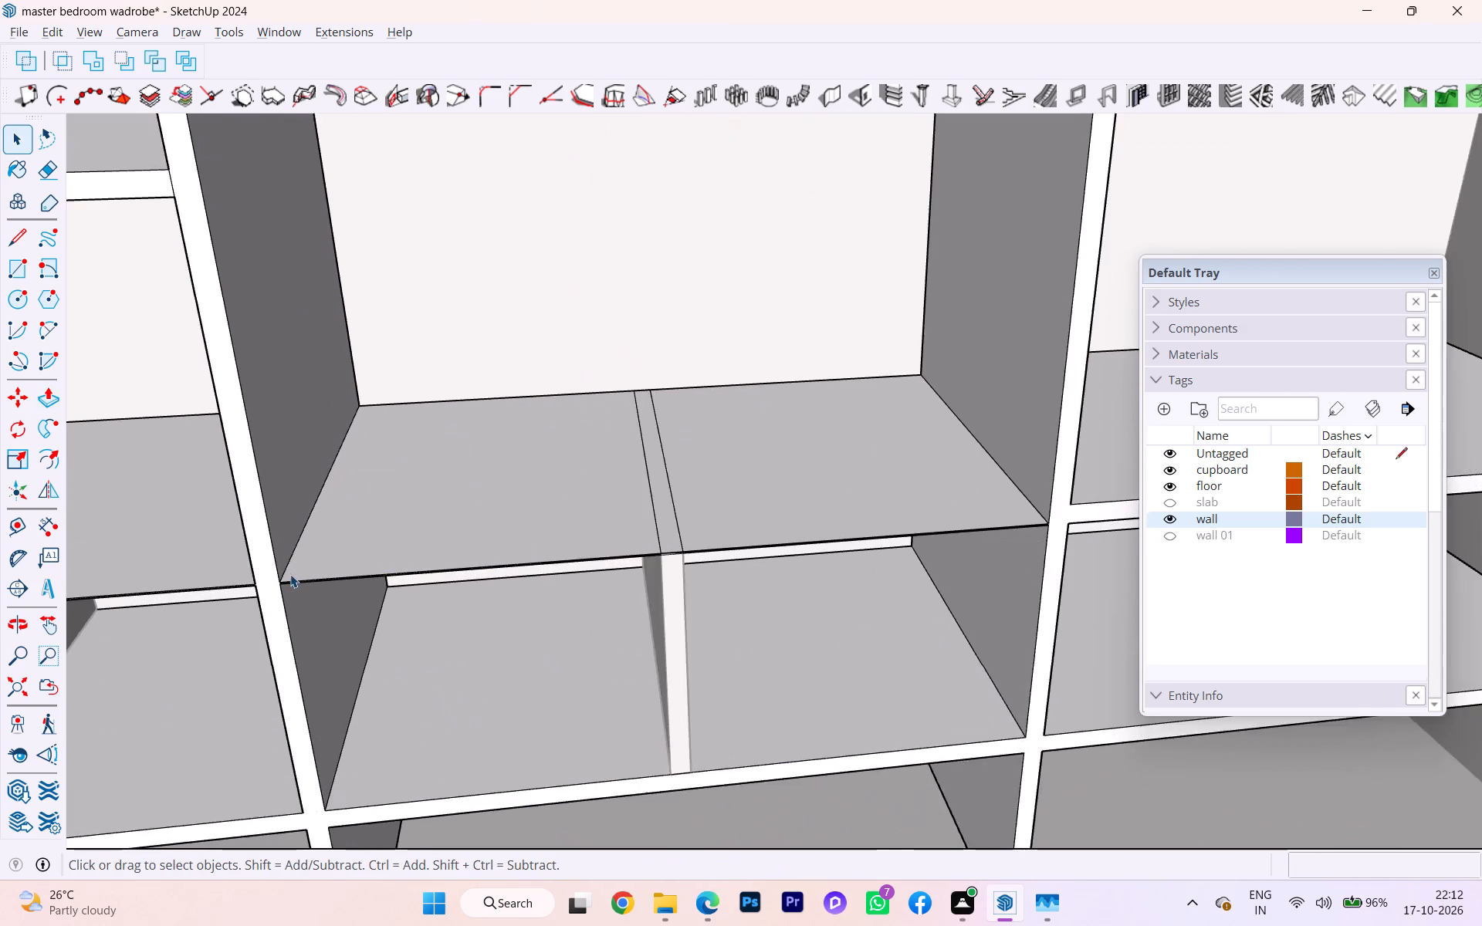
scroll(290, 574, "up", 3)
scroll(290, 574, "down", 1)
scroll(290, 574, "up", 2)
scroll(290, 574, "down", 1)
scroll(289, 579, "up", 4)
scroll(289, 580, "down", 1)
scroll(289, 583, "up", 2)
scroll(285, 590, "down", 1)
scroll(285, 590, "up", 6)
scroll(278, 593, "down", 1)
scroll(278, 593, "up", 3)
scroll(278, 593, "down", 1)
scroll(278, 593, "up", 1)
scroll(278, 593, "down", 1)
scroll(278, 593, "up", 7)
scroll(278, 593, "down", 5)
scroll(278, 593, "up", 2)
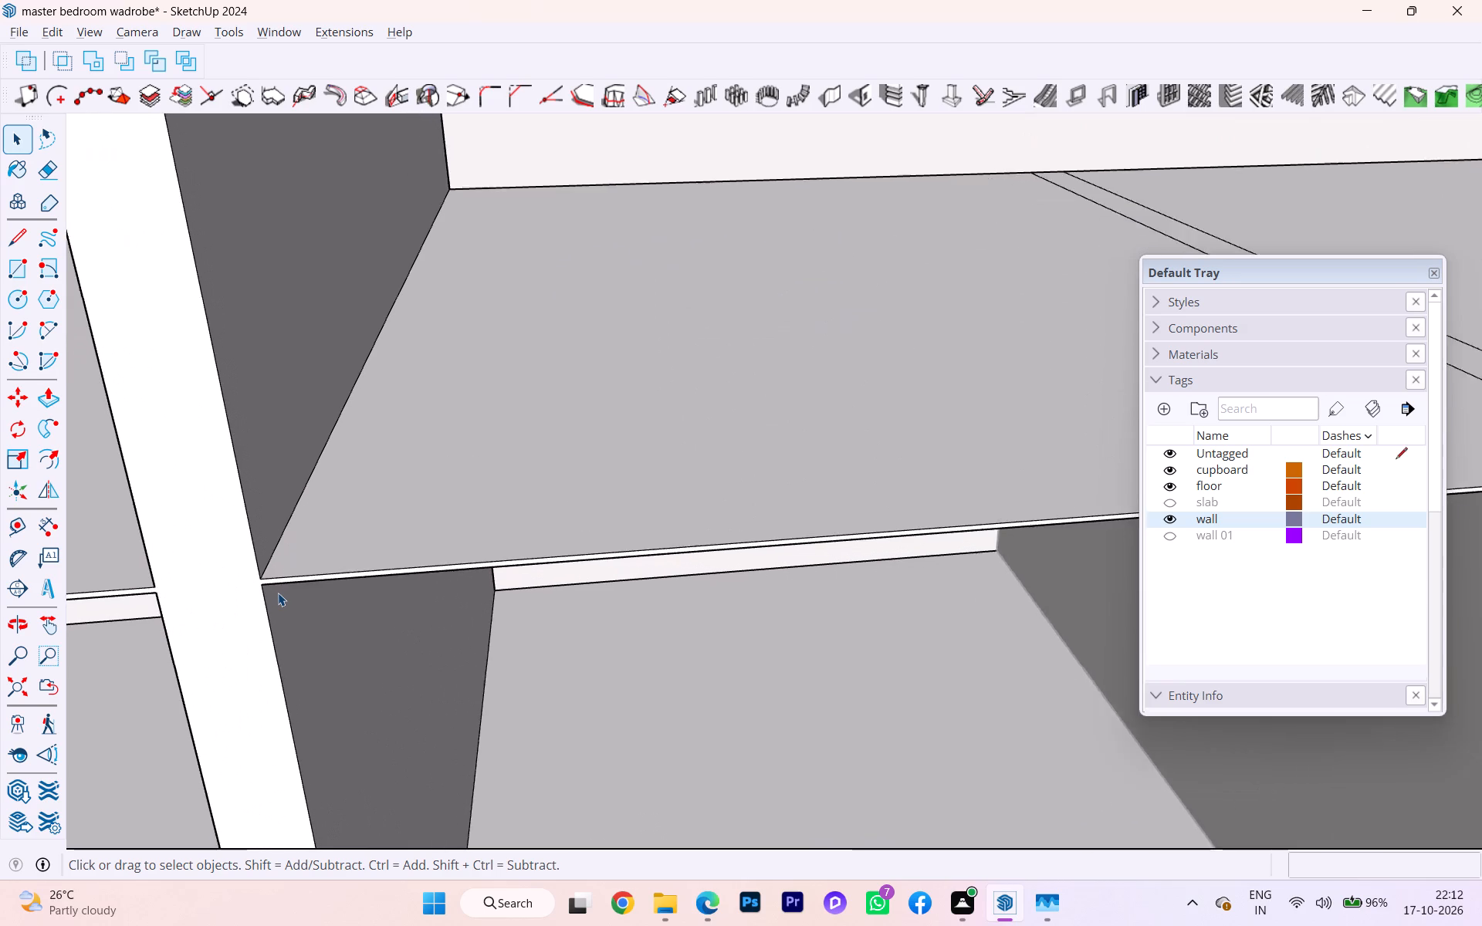
scroll(278, 593, "up", 2)
scroll(278, 593, "down", 2)
scroll(278, 593, "up", 1)
key("l")
key("Return")
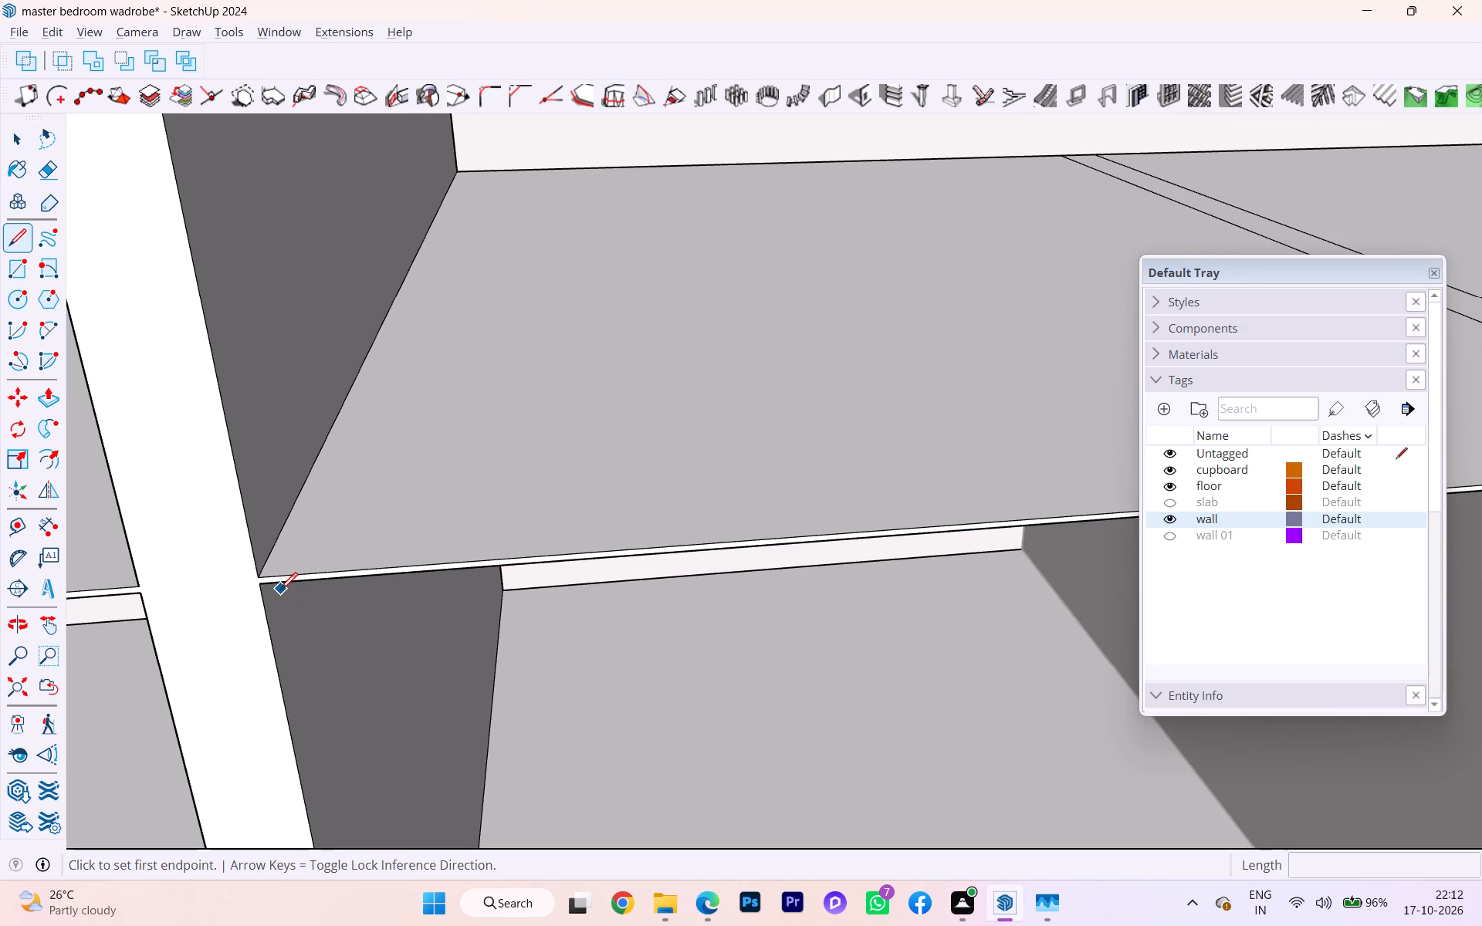
scroll(268, 586, "up", 8)
left_click(257, 572)
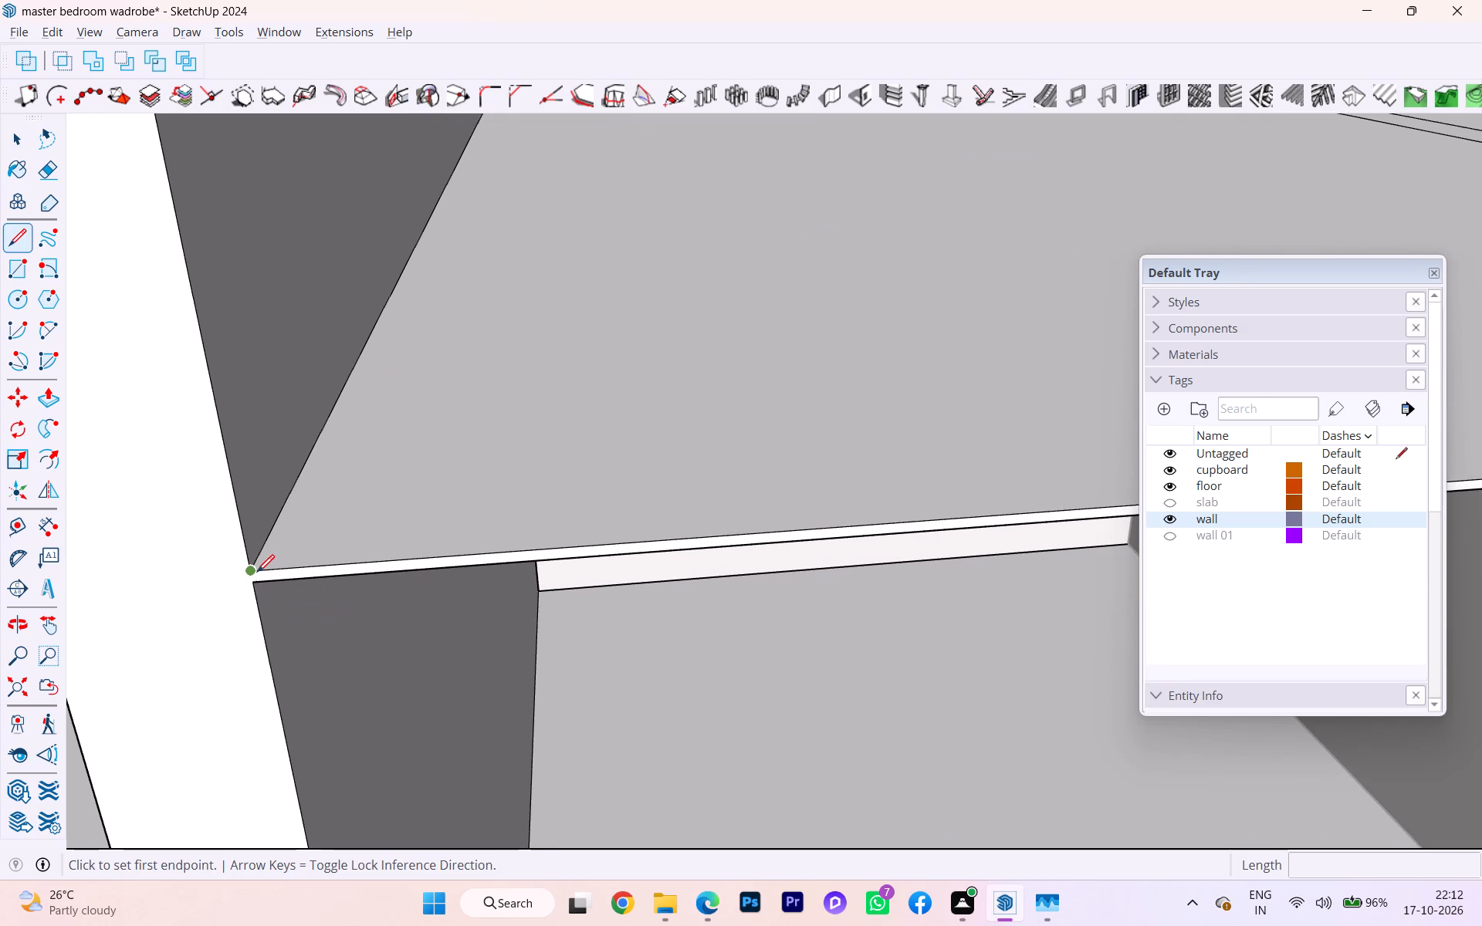
left_click(256, 590)
key("space")
Push/Pull the middle bay's upper shelf face to the left of the divider upward by 6".
left_click(342, 538)
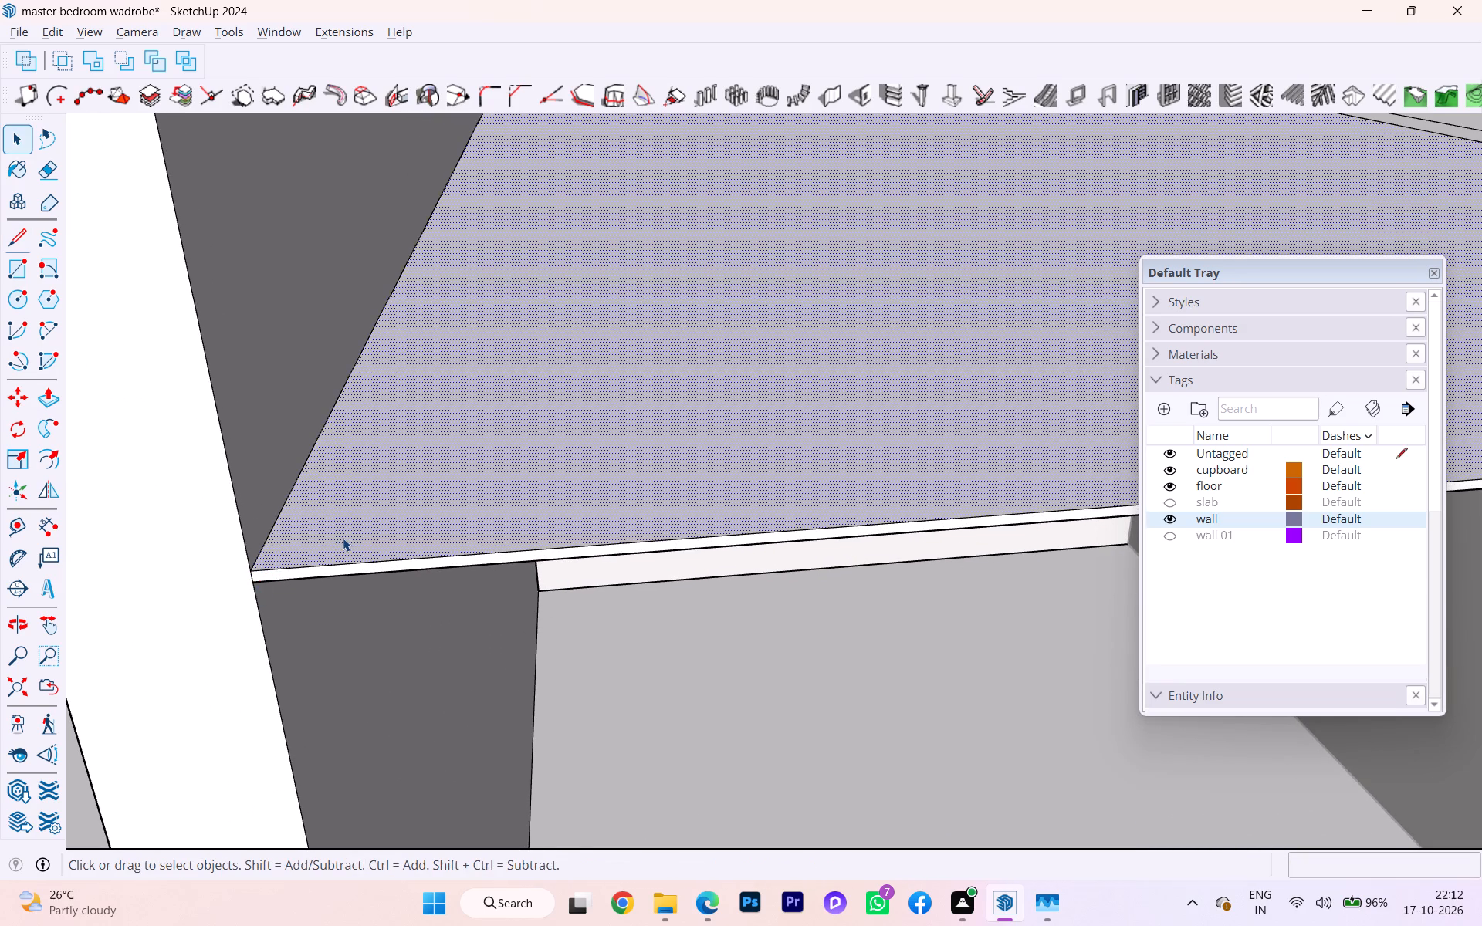
key("p")
left_click(363, 536)
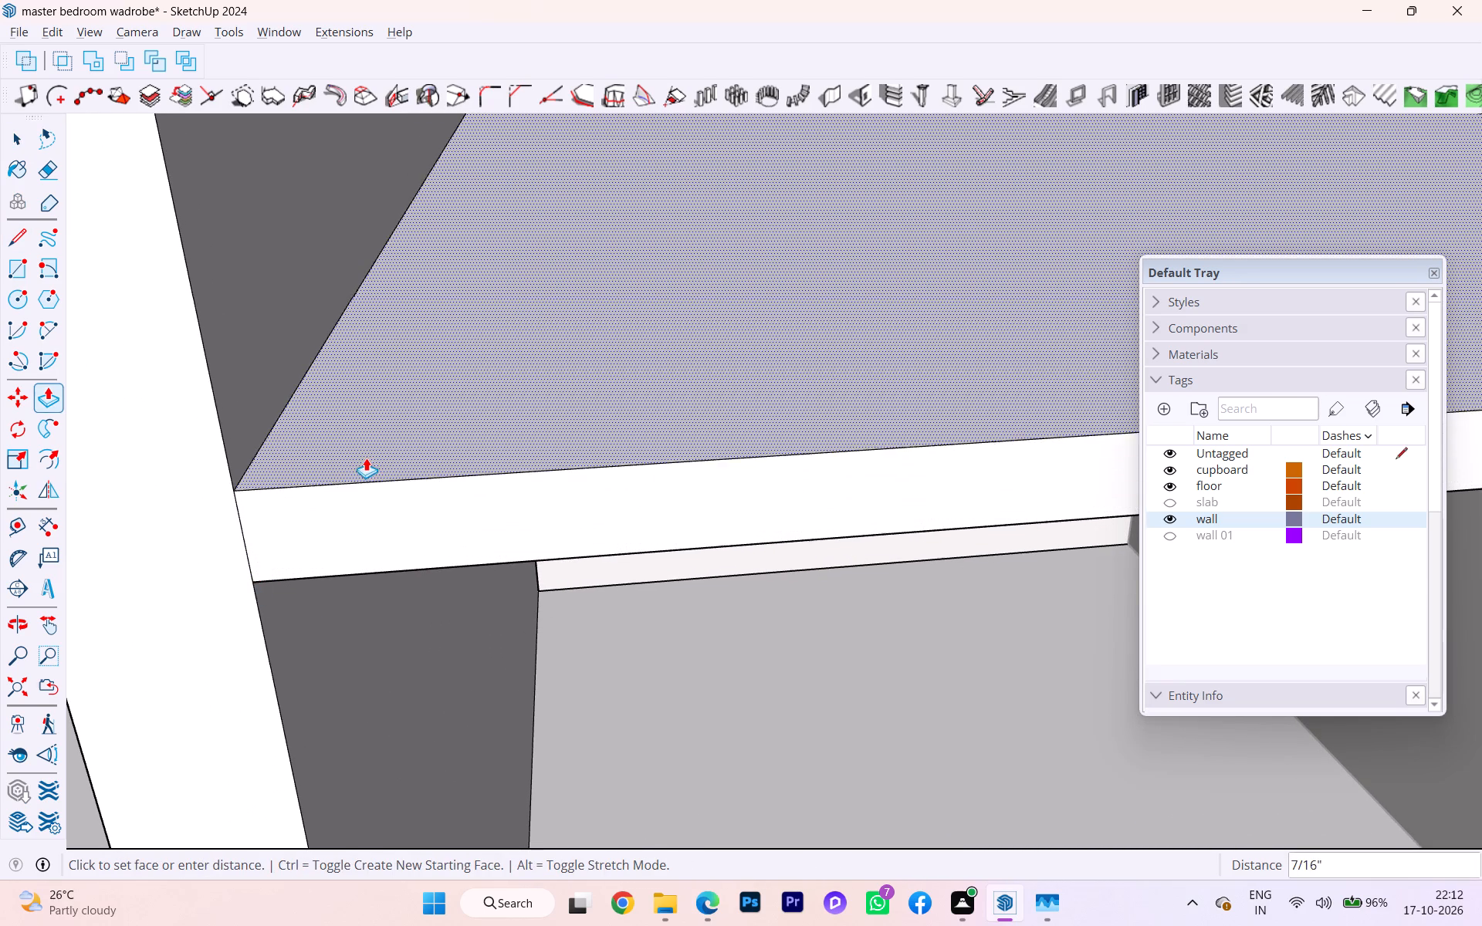
scroll(366, 458, "down", 17)
scroll(366, 458, "up", 1)
scroll(366, 458, "down", 4)
scroll(366, 458, "up", 1)
scroll(366, 458, "down", 2)
scroll(367, 461, "up", 1)
scroll(367, 461, "down", 3)
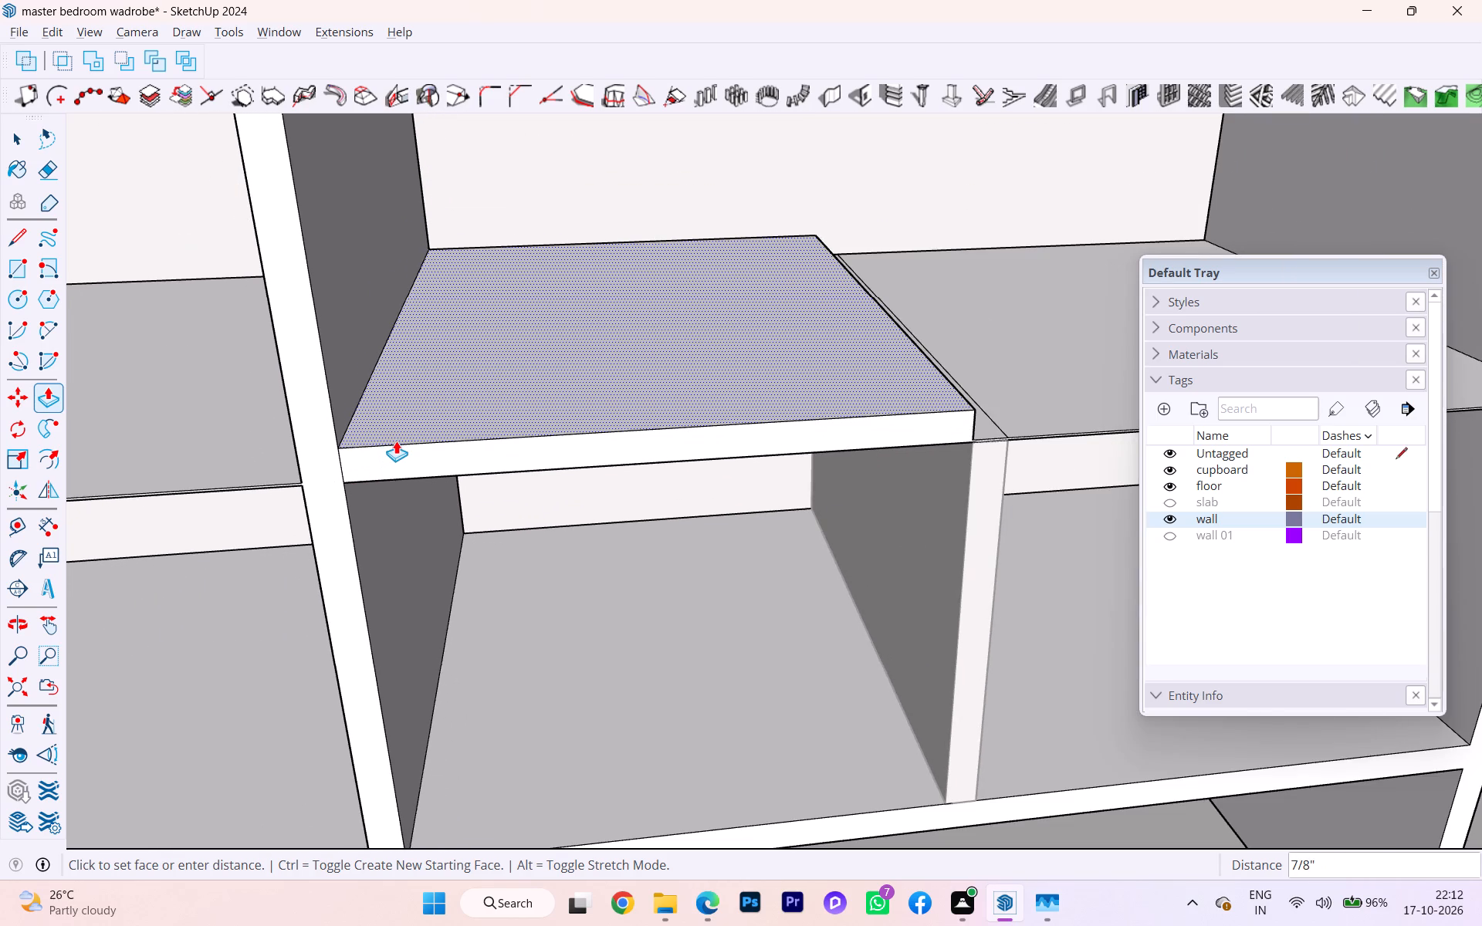
key("6")
key("Return")
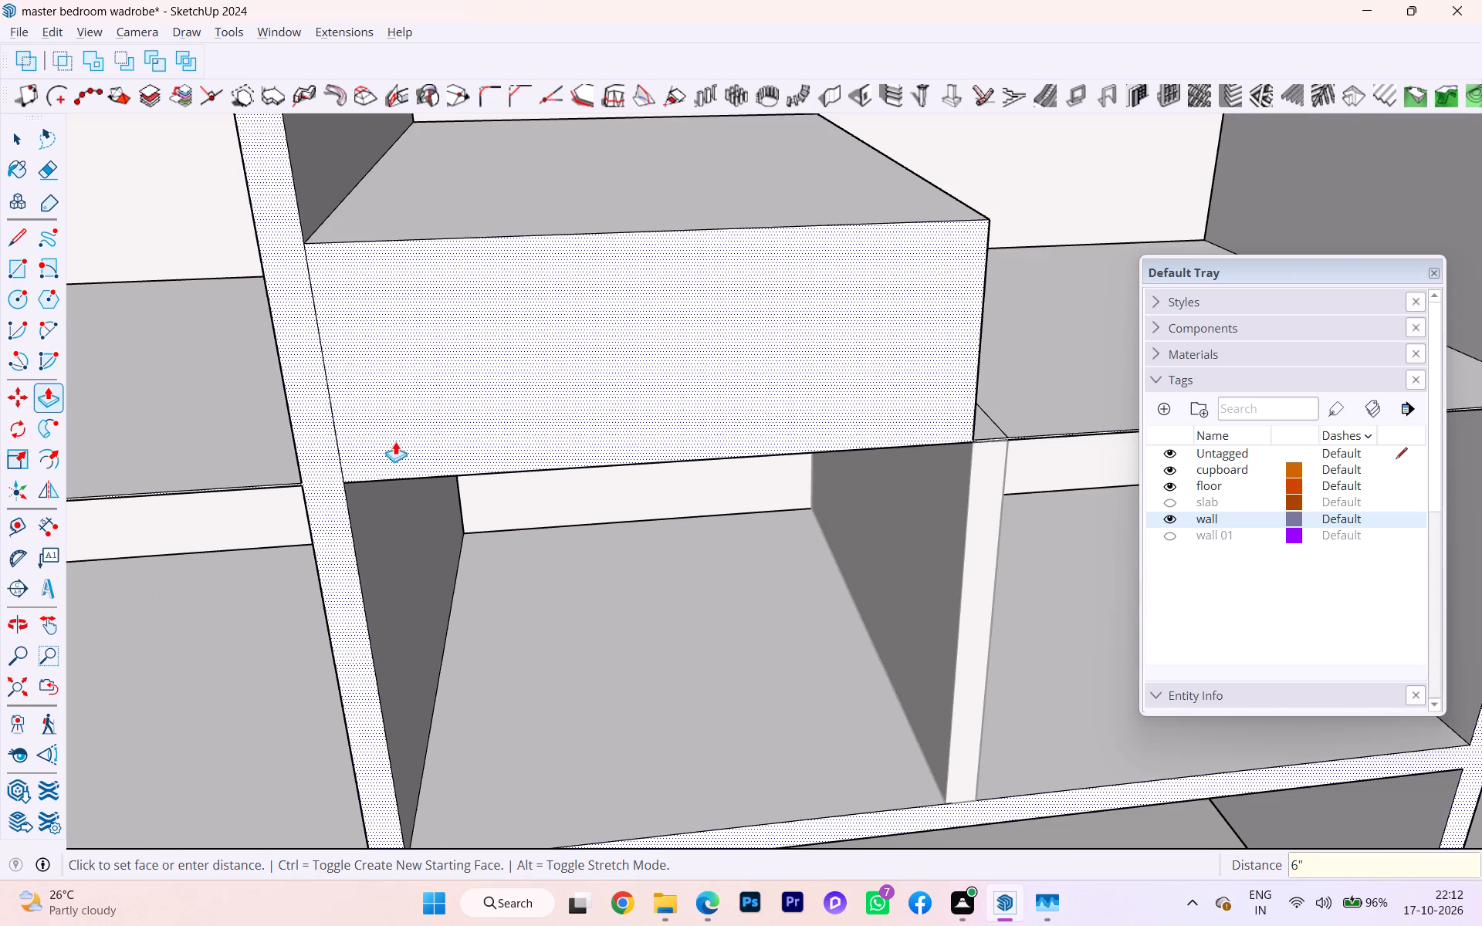
scroll(394, 448, "down", 7)
key("space")
Draw a short vertical line across the shelf's front edge at the divider's left side, below the raised block's corner.
scroll(641, 477, "up", 4)
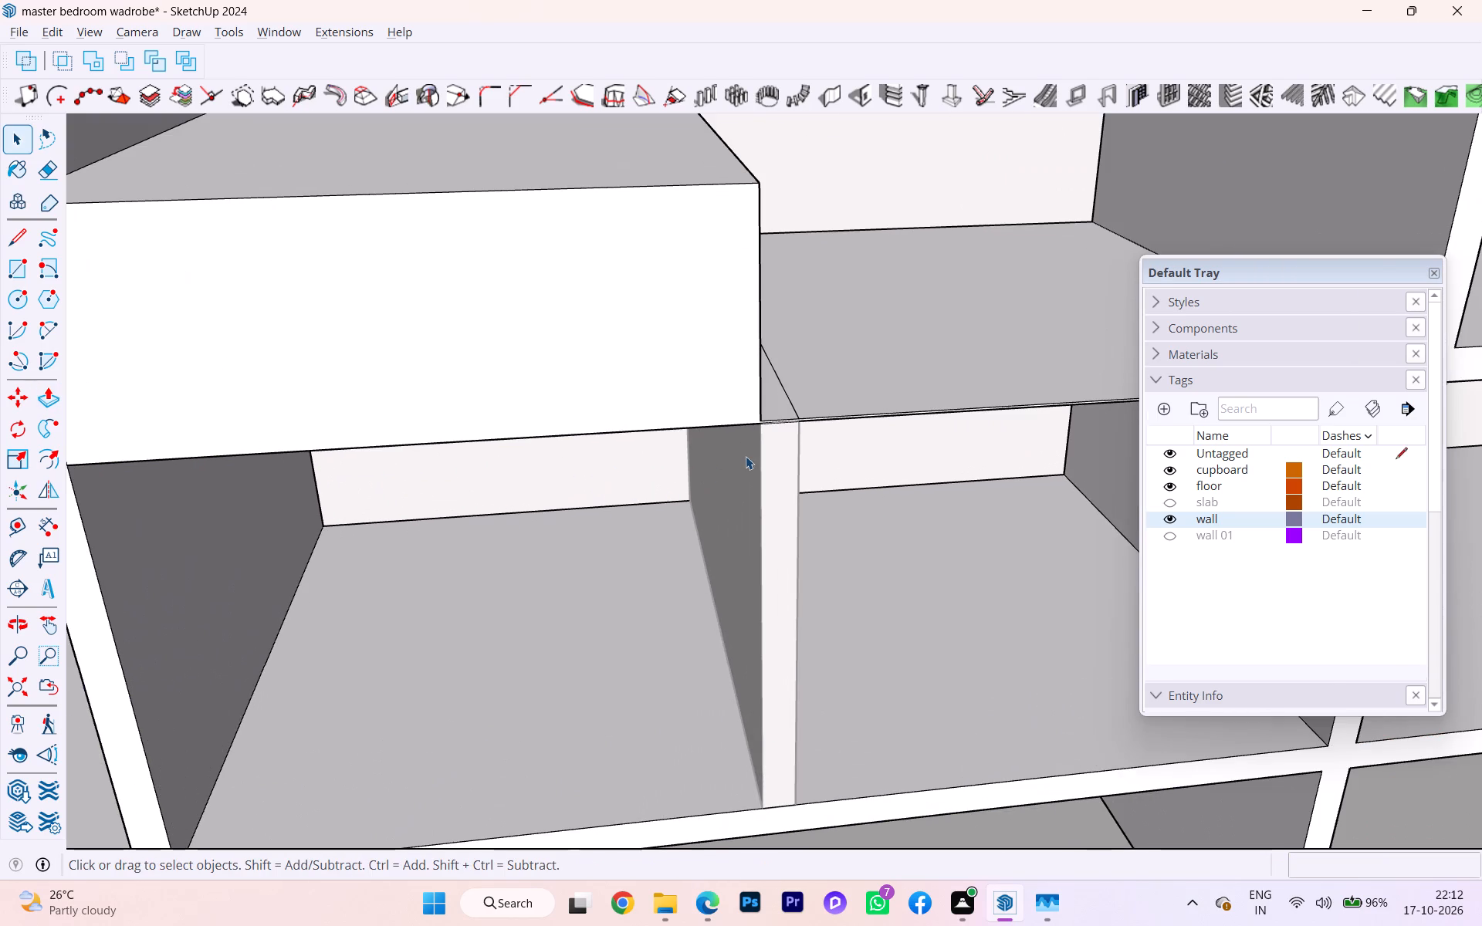
scroll(798, 434, "up", 9)
scroll(746, 380, "up", 3)
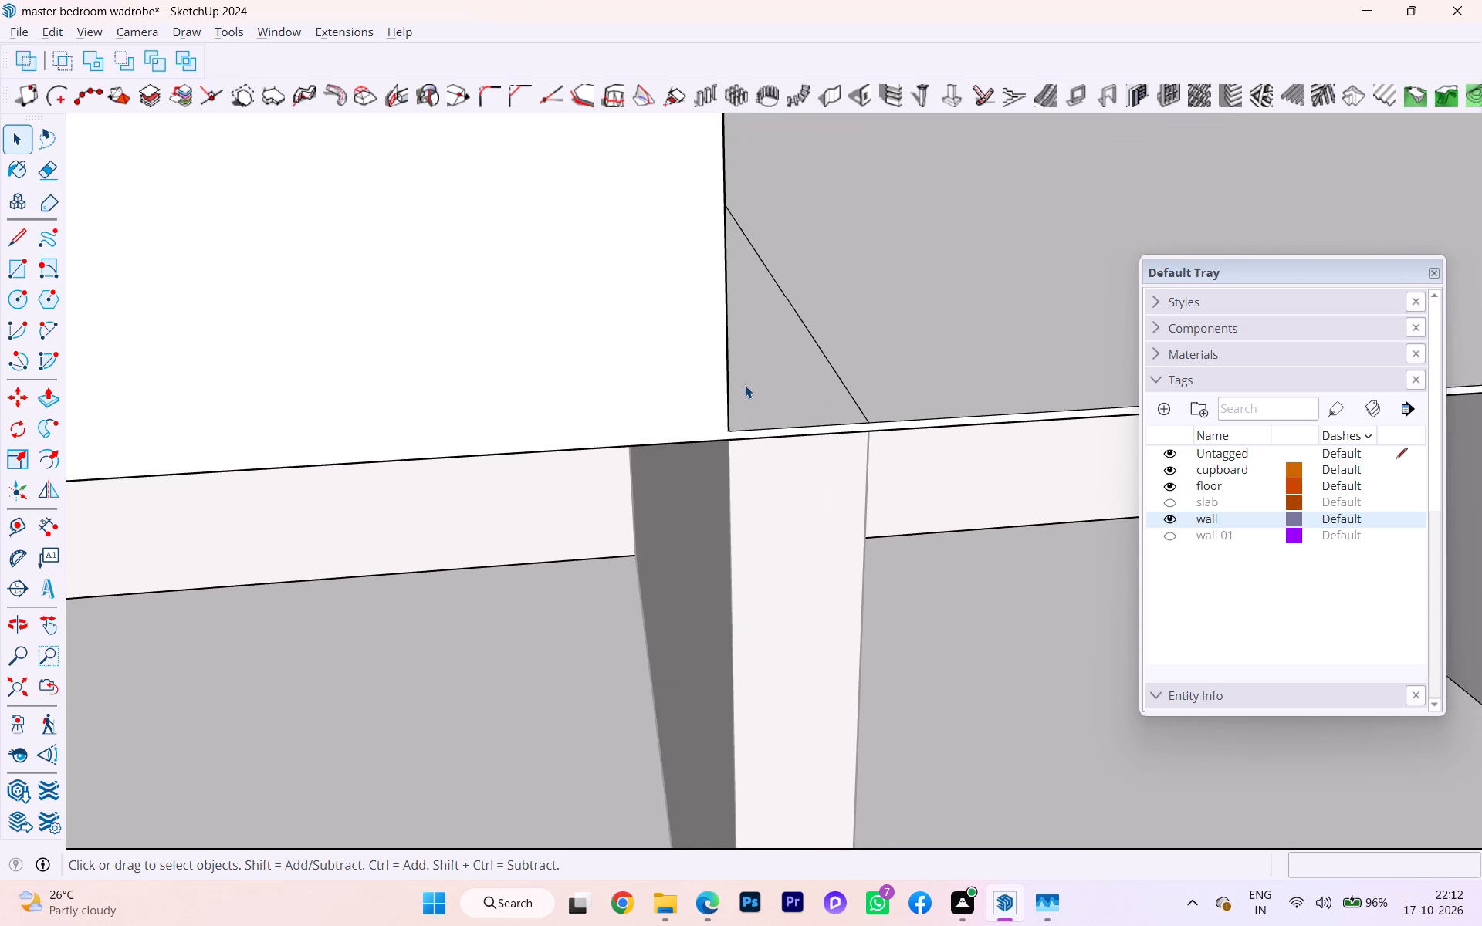
key("l")
key("Return")
scroll(741, 413, "up", 1)
scroll(741, 413, "down", 4)
scroll(741, 413, "up", 6)
scroll(732, 440, "down", 4)
scroll(731, 440, "up", 3)
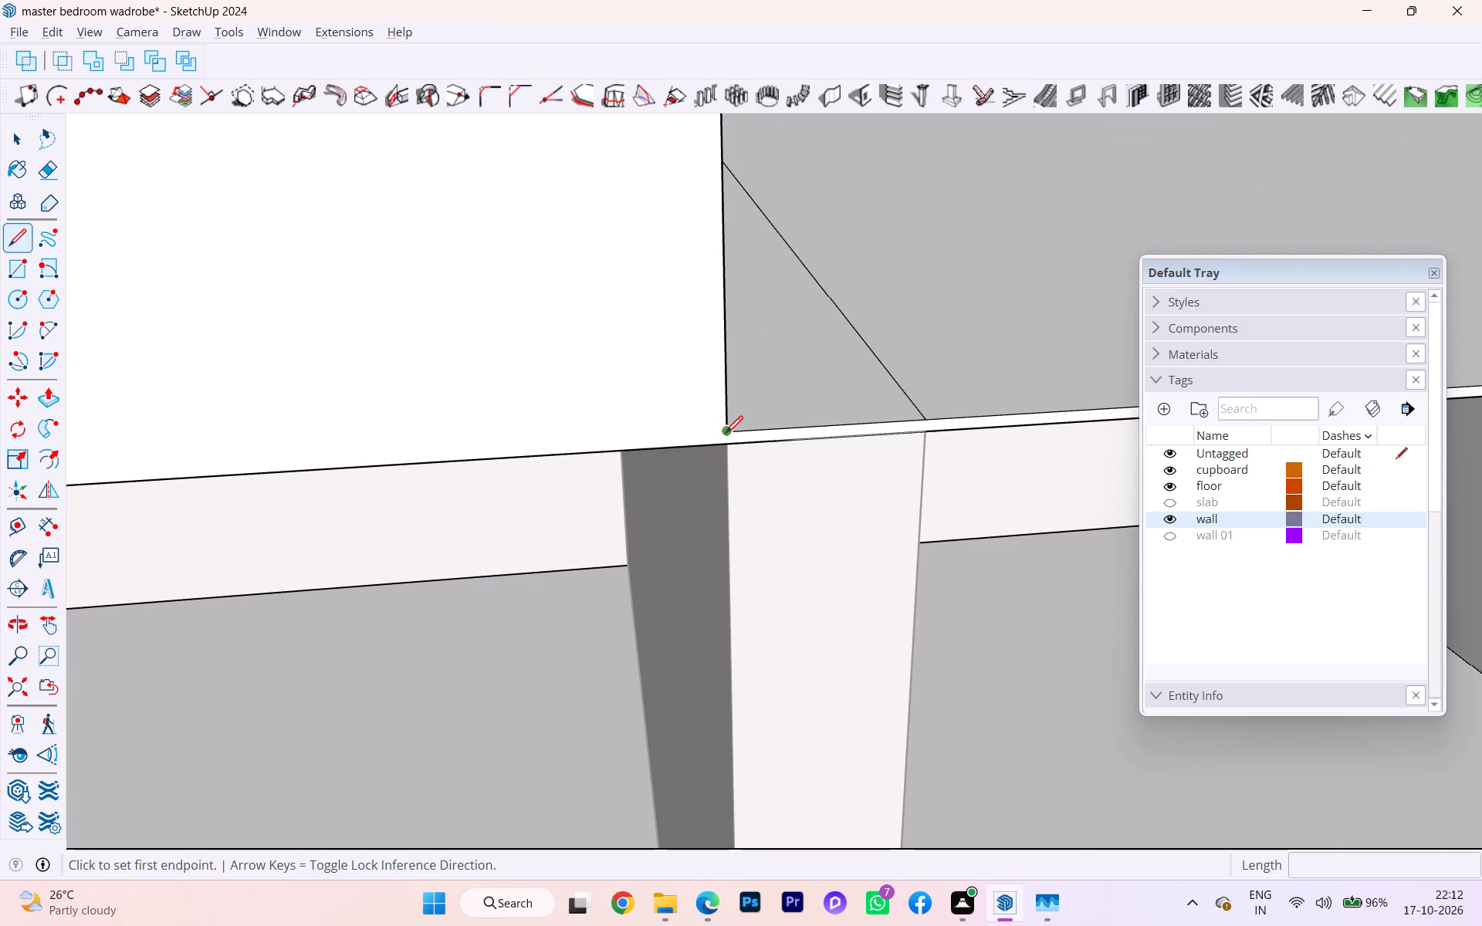
left_click(726, 433)
left_click(726, 451)
key("space")
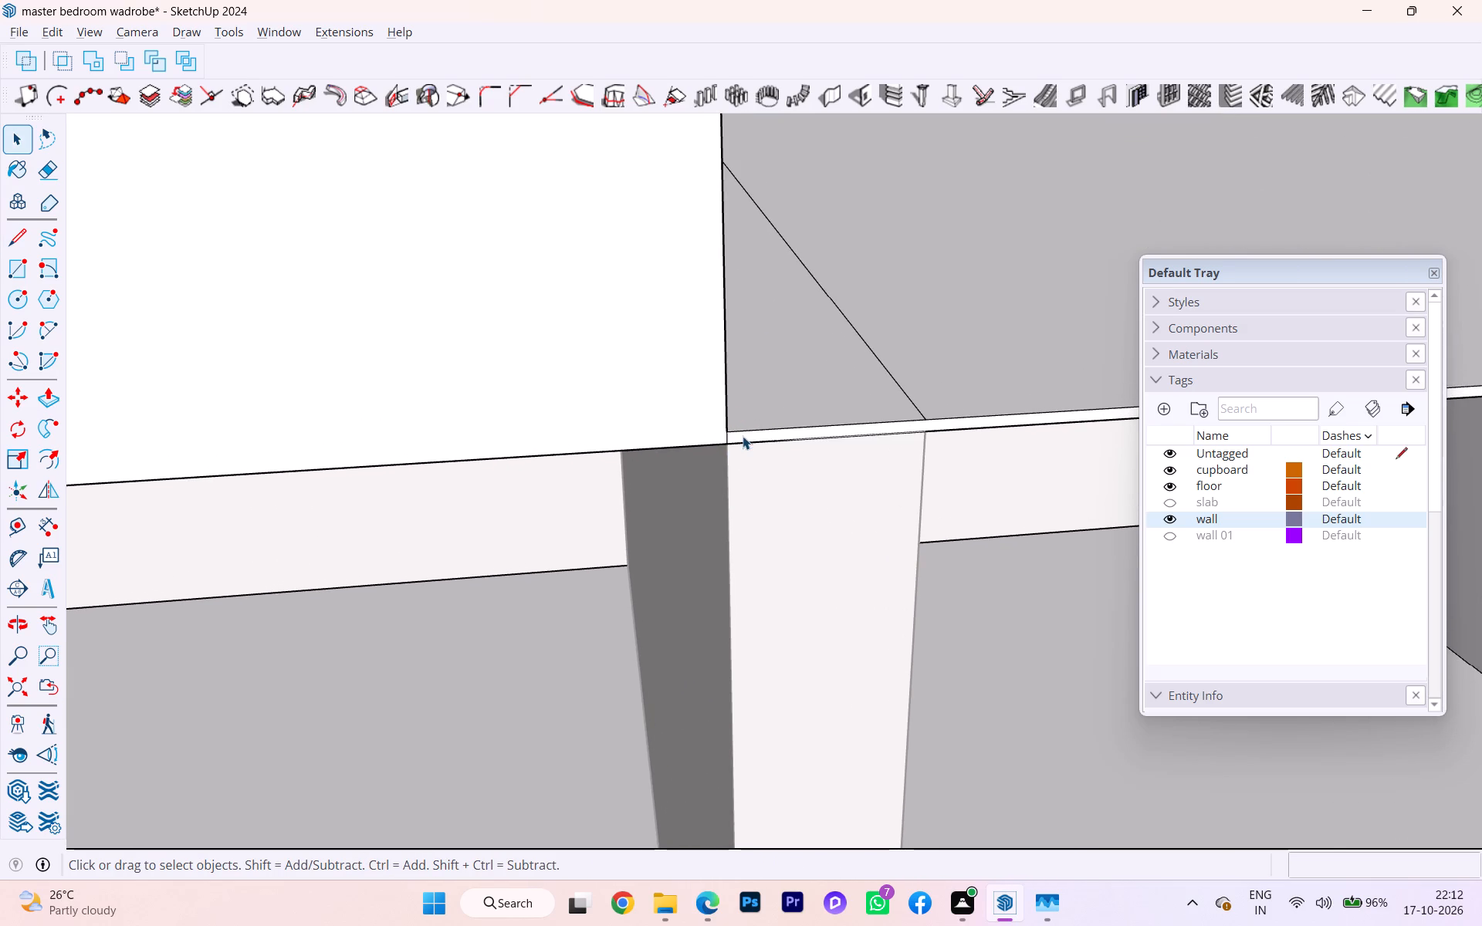
Draw a short vertical line across the shelf's front edge at the divider's right side, continuing the line on the shelf top.
scroll(743, 436, "up", 7)
scroll(784, 427, "down", 1)
middle_click_drag(784, 427, 642, 448)
scroll(676, 437, "down", 3)
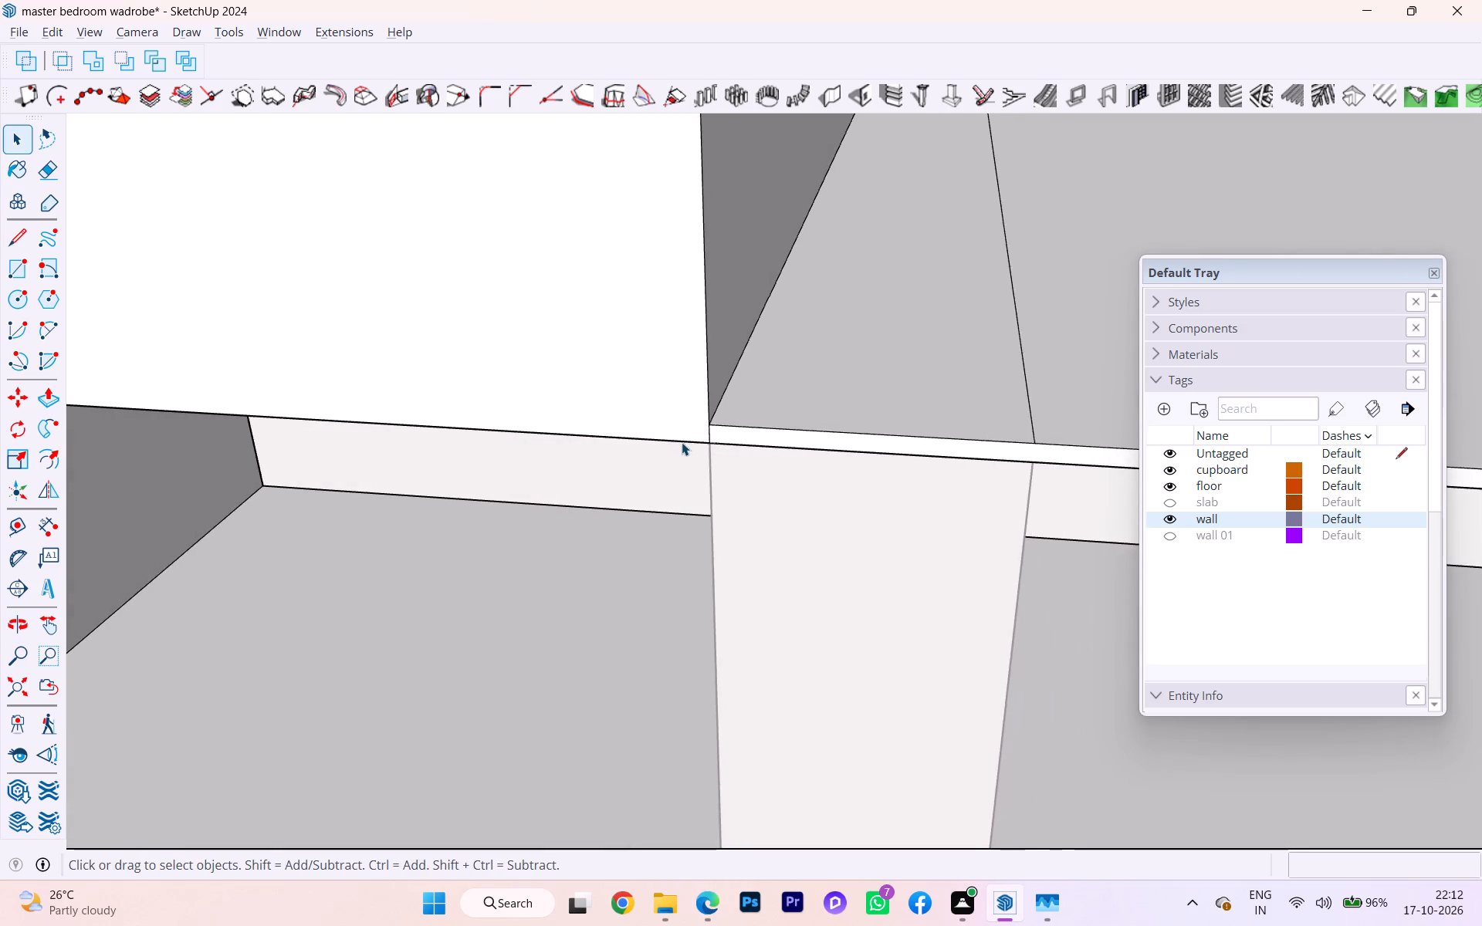
scroll(683, 443, "down", 5)
scroll(683, 443, "up", 2)
scroll(684, 442, "down", 6)
scroll(694, 434, "up", 3)
scroll(694, 434, "down", 2)
scroll(695, 434, "up", 1)
scroll(700, 439, "down", 4)
scroll(700, 439, "up", 3)
scroll(702, 443, "down", 4)
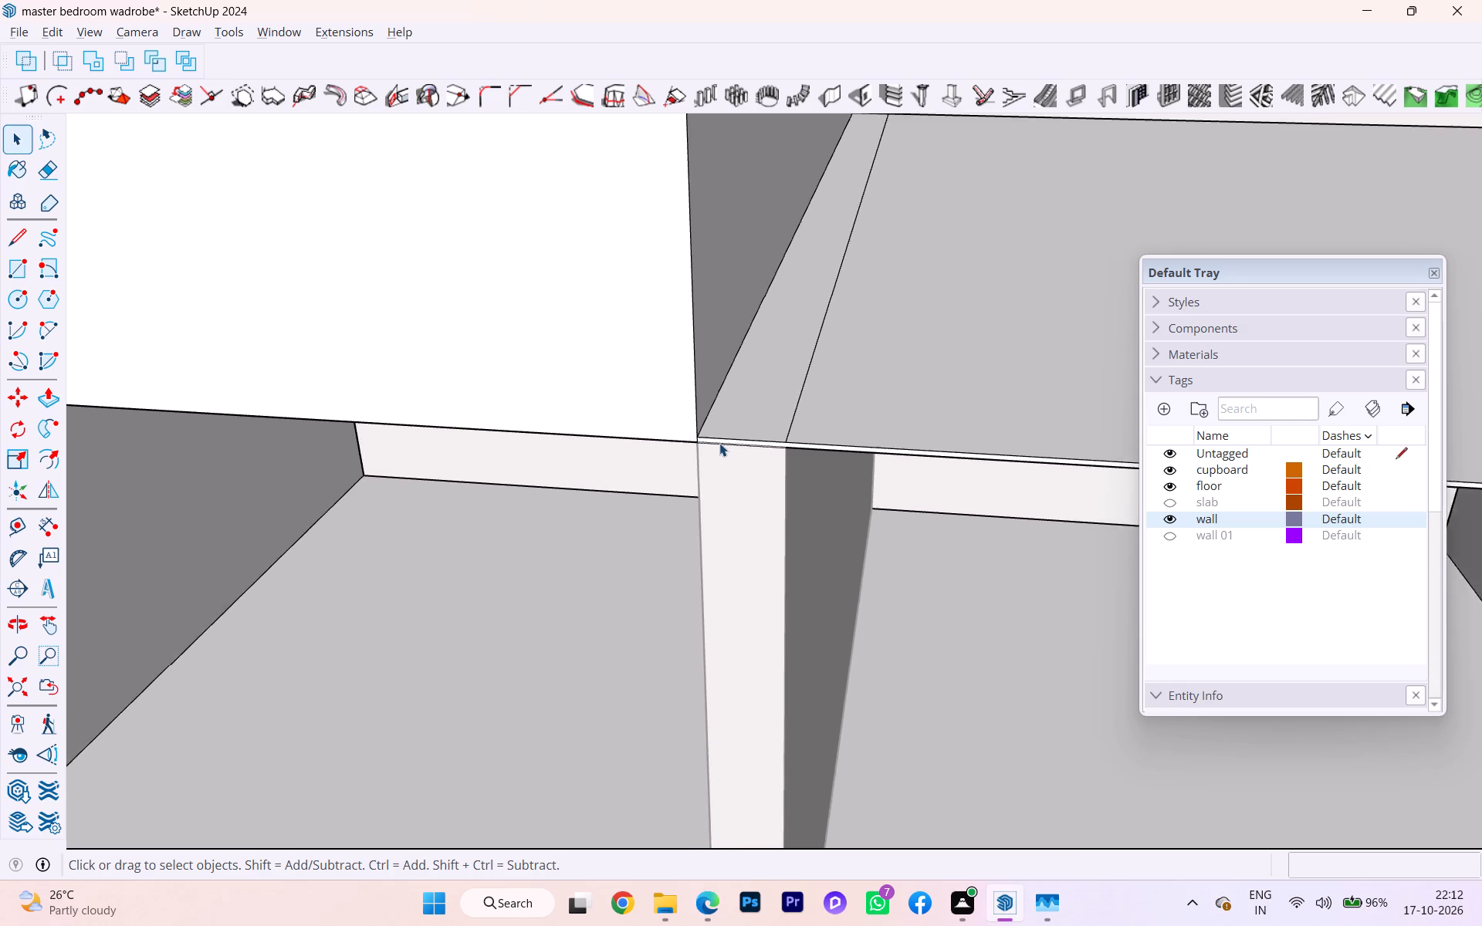
scroll(719, 443, "down", 1)
scroll(719, 443, "up", 1)
scroll(719, 443, "down", 6)
scroll(761, 448, "up", 3)
left_click(863, 434)
scroll(875, 421, "down", 3)
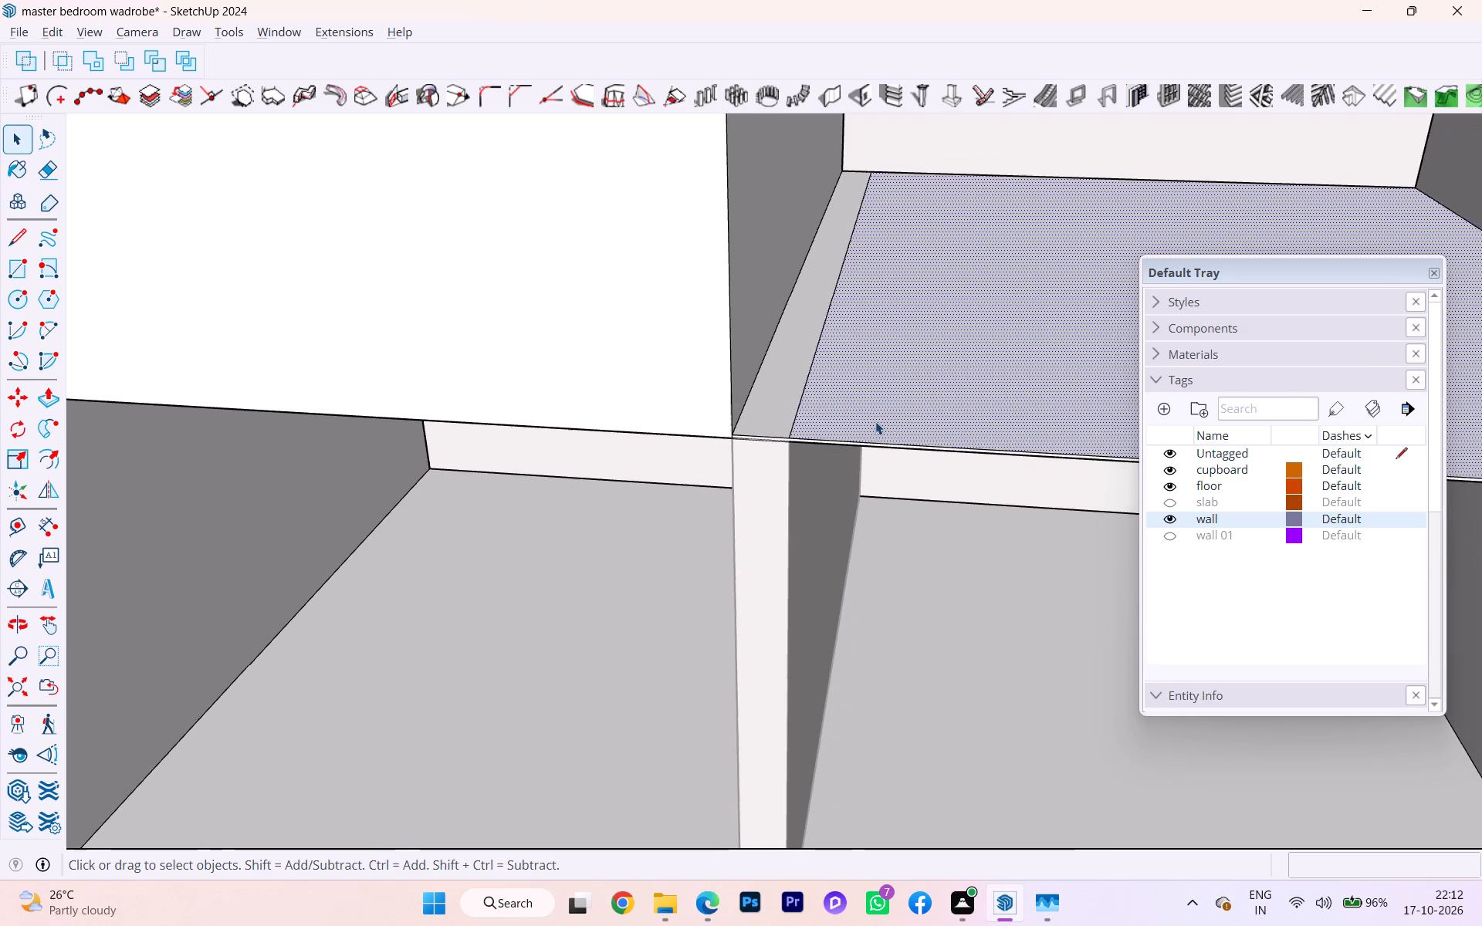
scroll(875, 421, "up", 1)
scroll(875, 421, "down", 1)
scroll(717, 445, "down", 1)
scroll(817, 447, "up", 1)
scroll(817, 447, "down", 1)
scroll(816, 445, "up", 1)
scroll(815, 445, "down", 1)
scroll(789, 446, "up", 8)
scroll(786, 437, "down", 1)
scroll(786, 437, "up", 1)
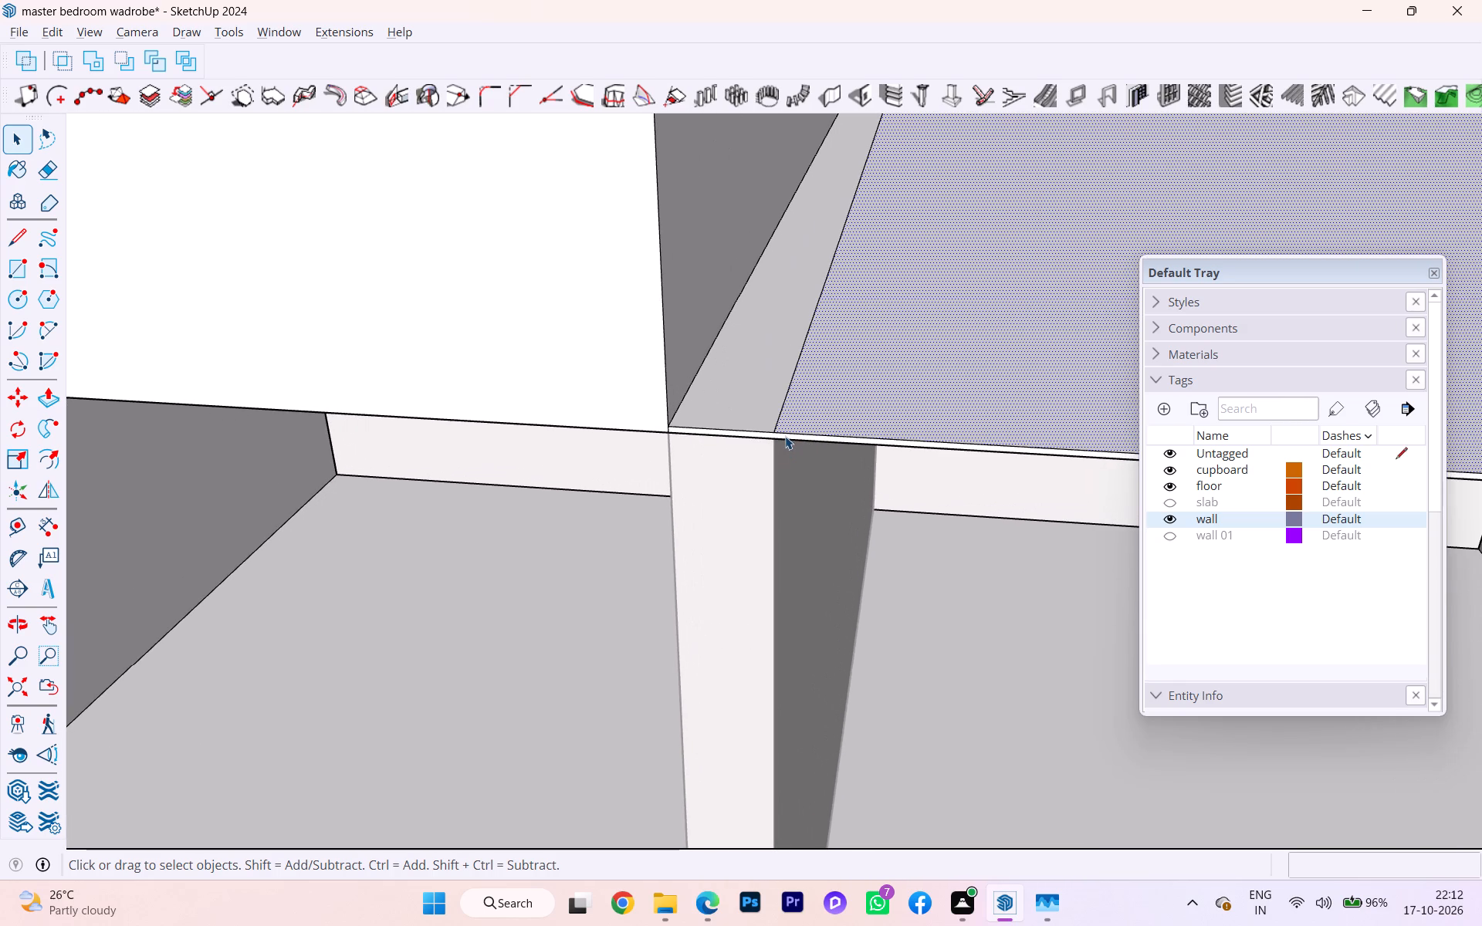
key("l")
key("Return")
scroll(794, 437, "up", 2)
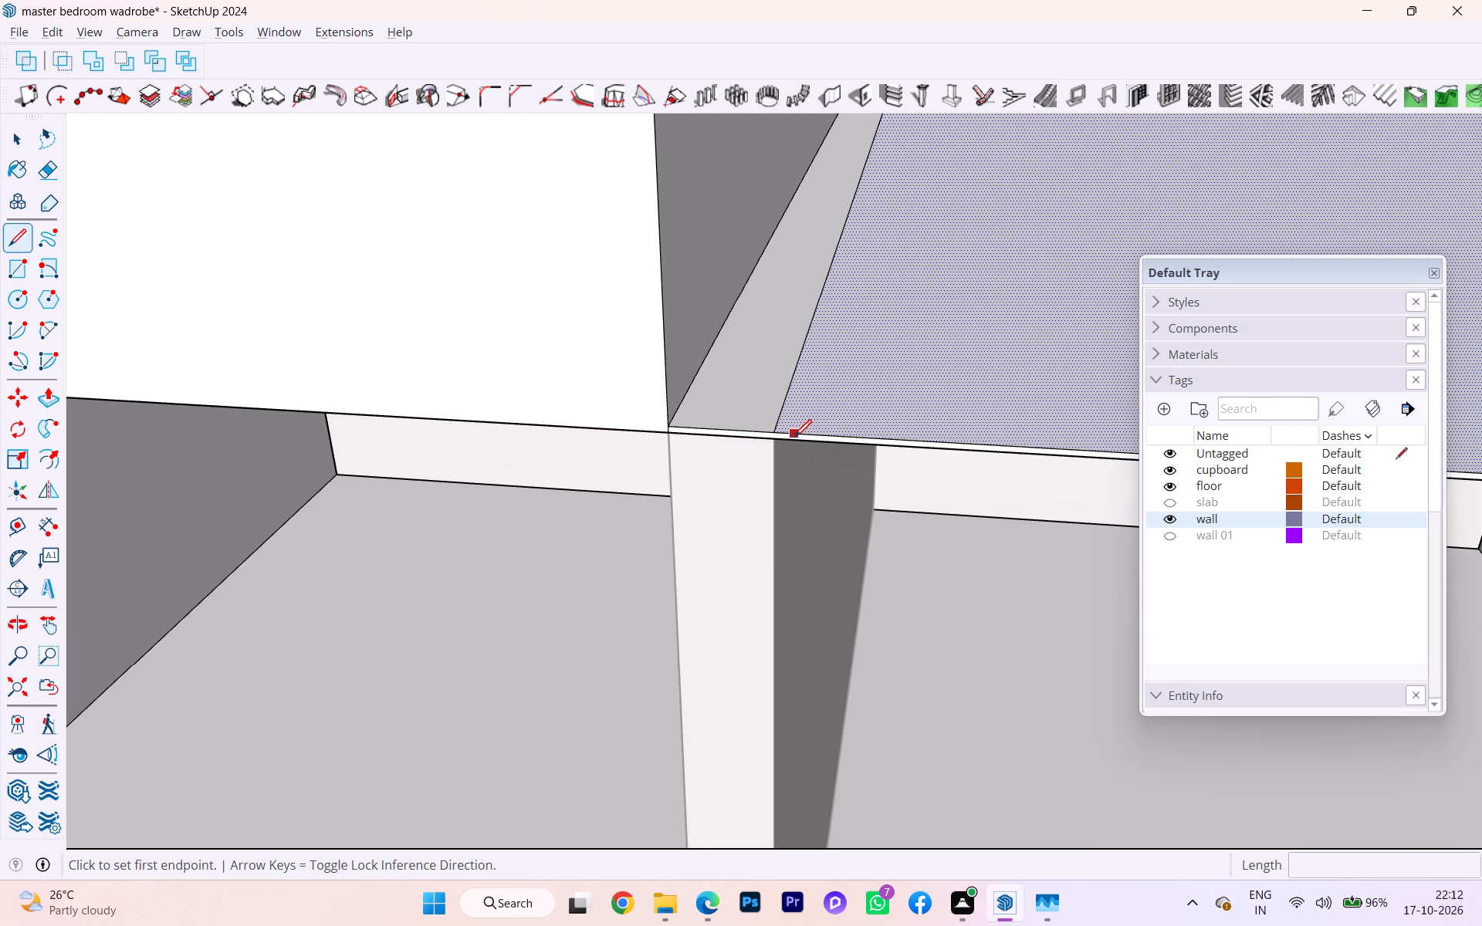
scroll(794, 437, "up", 3)
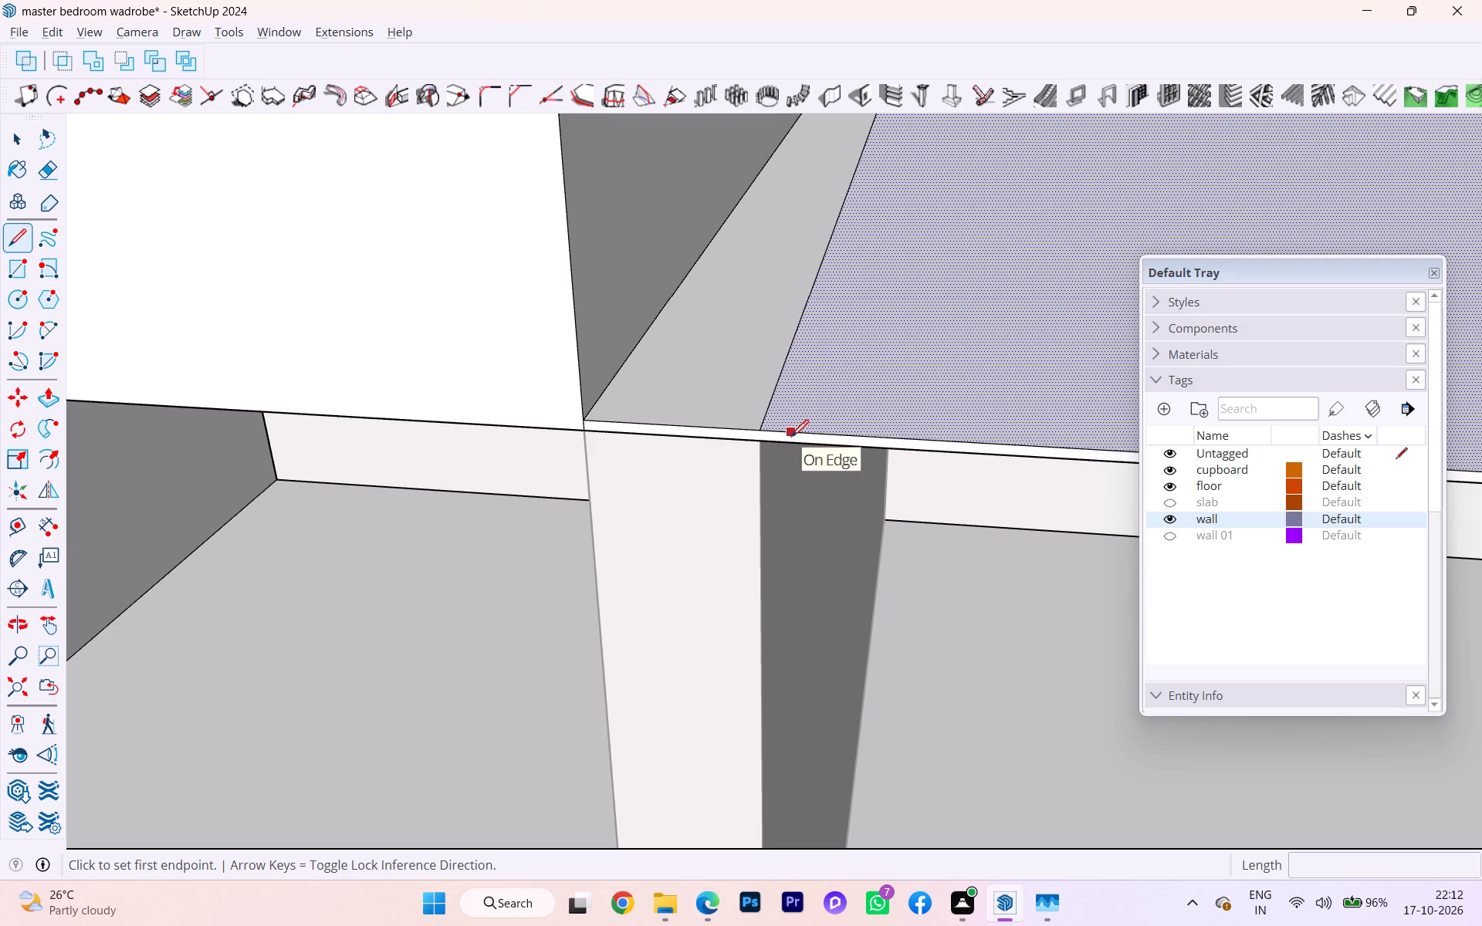
scroll(770, 431, "up", 3)
scroll(771, 430, "down", 1)
scroll(771, 430, "up", 2)
left_click(761, 425)
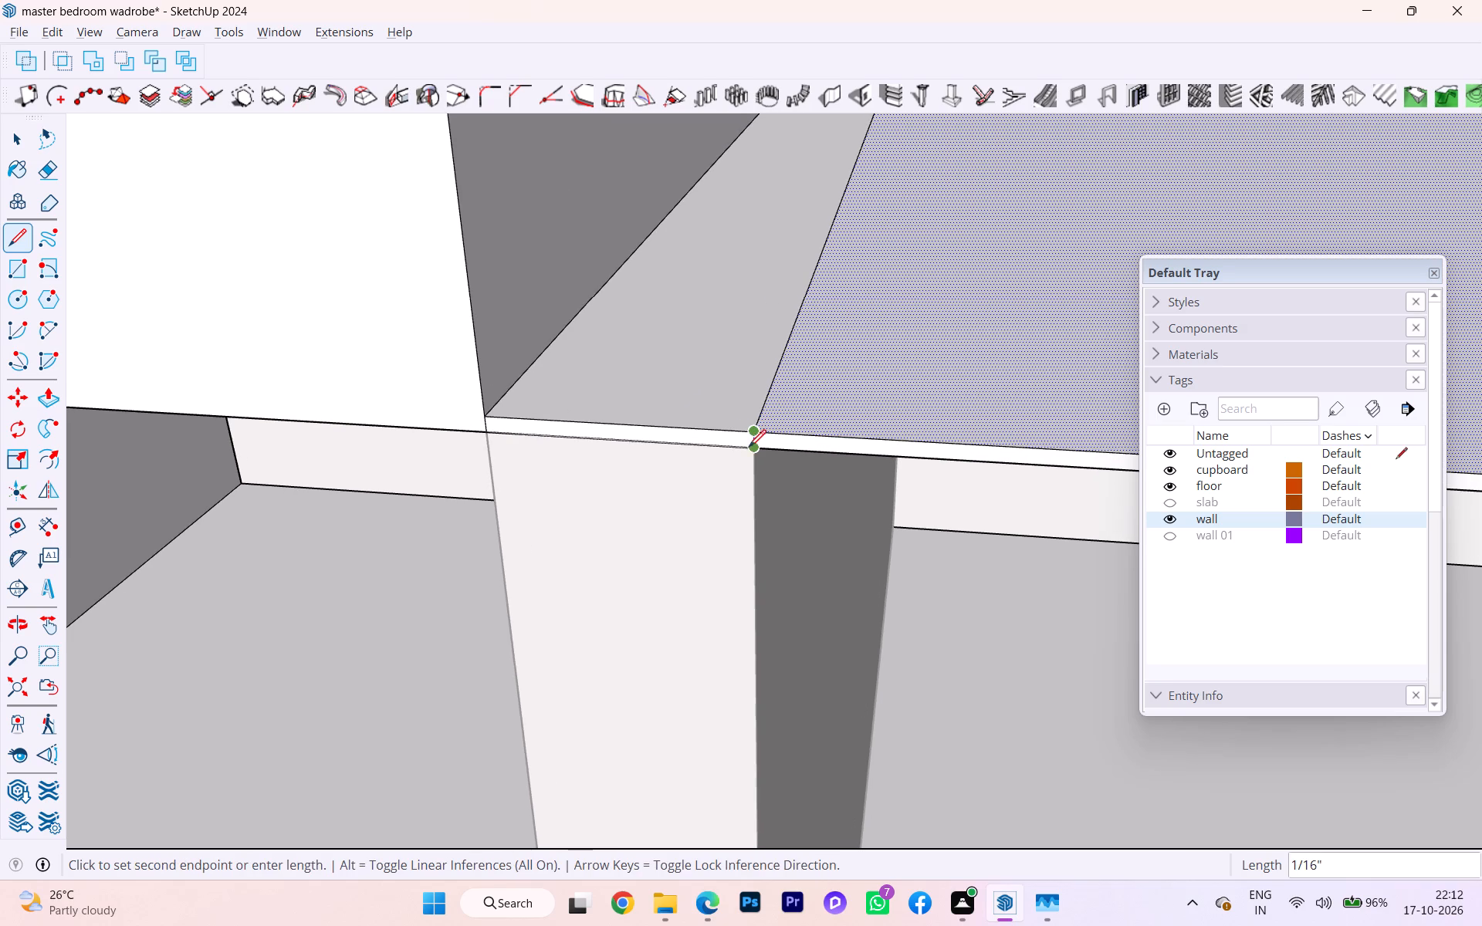
left_click(750, 451)
key("space")
Draw a short vertical line across the shelf's front edge at the middle bay's right end, against the upright.
scroll(565, 459, "down", 13)
scroll(522, 462, "up", 1)
scroll(522, 462, "down", 5)
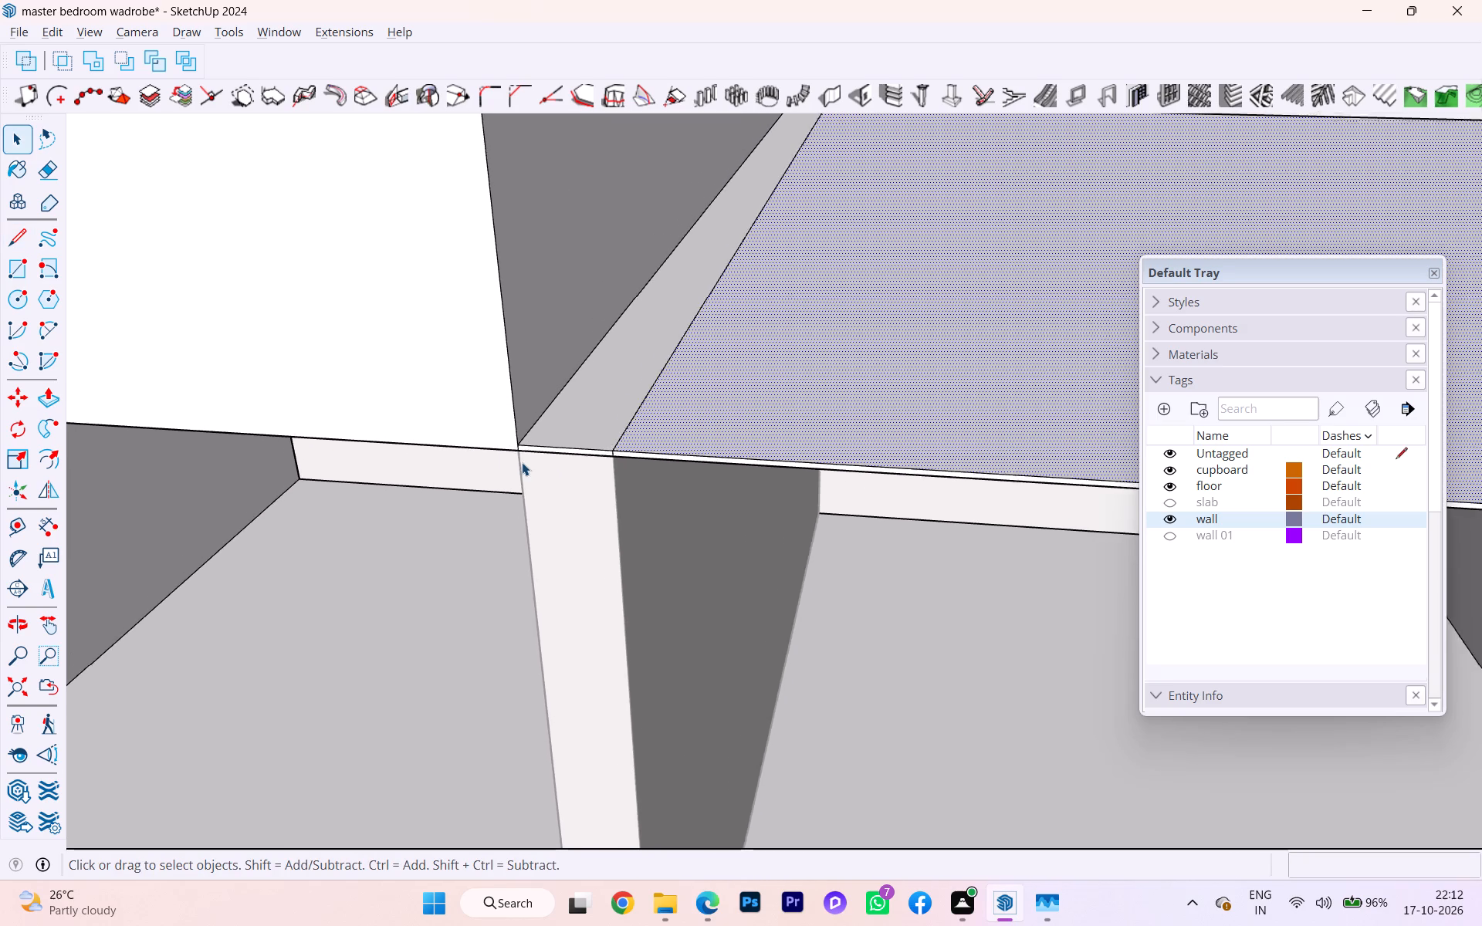
scroll(522, 462, "down", 1)
scroll(522, 462, "up", 1)
scroll(522, 462, "down", 13)
scroll(517, 478, "up", 2)
scroll(517, 478, "down", 1)
scroll(581, 492, "down", 1)
scroll(875, 513, "up", 4)
scroll(1038, 501, "up", 2)
scroll(1038, 501, "down", 2)
scroll(1038, 501, "up", 7)
scroll(1024, 468, "down", 1)
scroll(1024, 468, "up", 1)
type("kl")
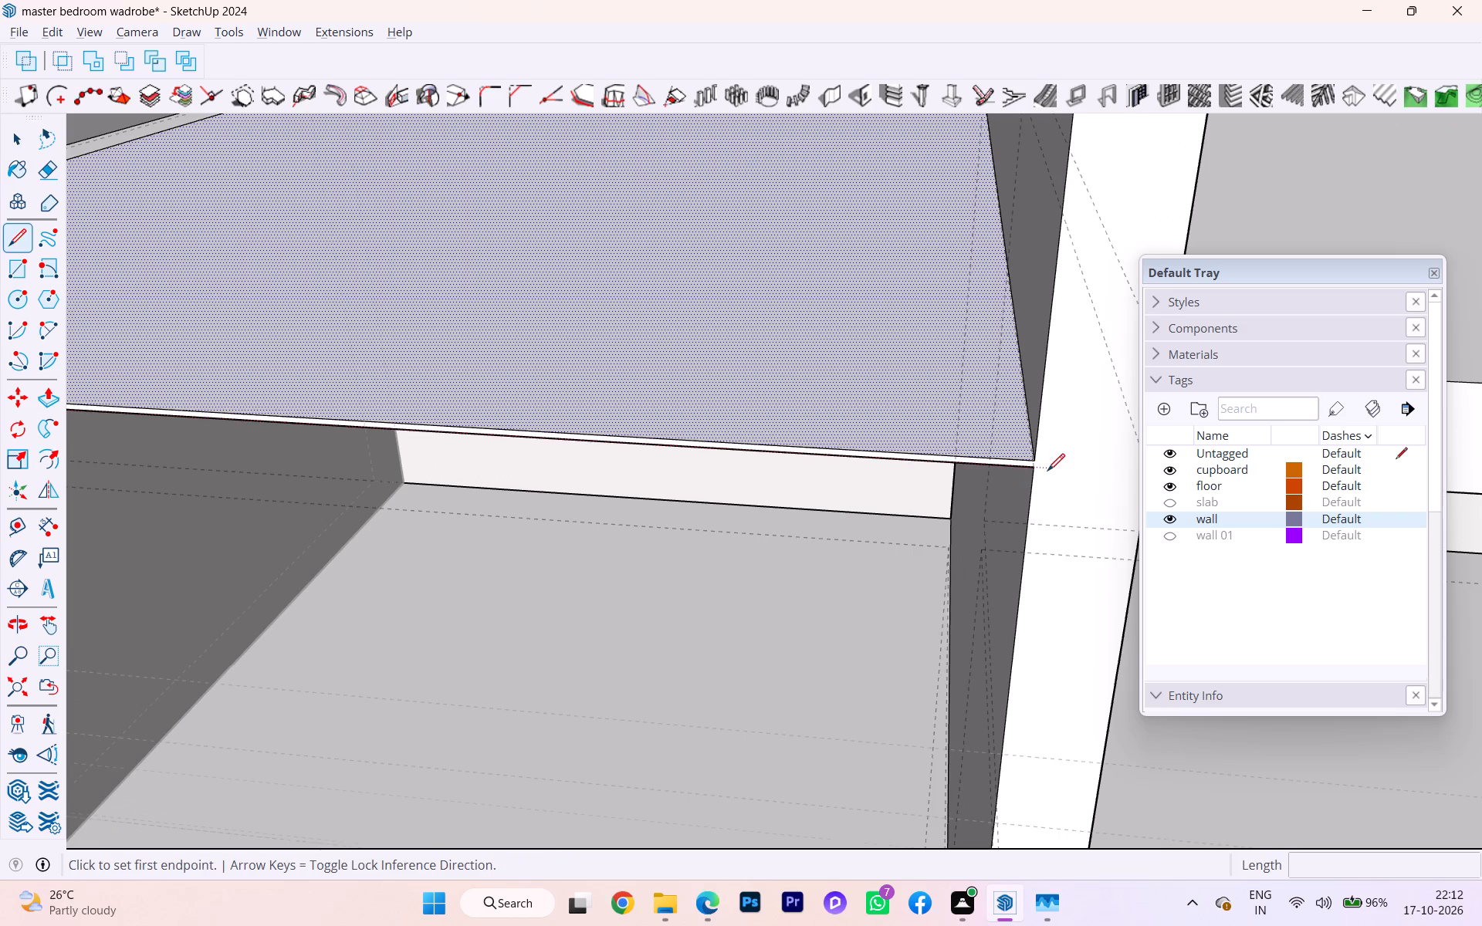
scroll(1048, 472, "up", 4)
key("Escape")
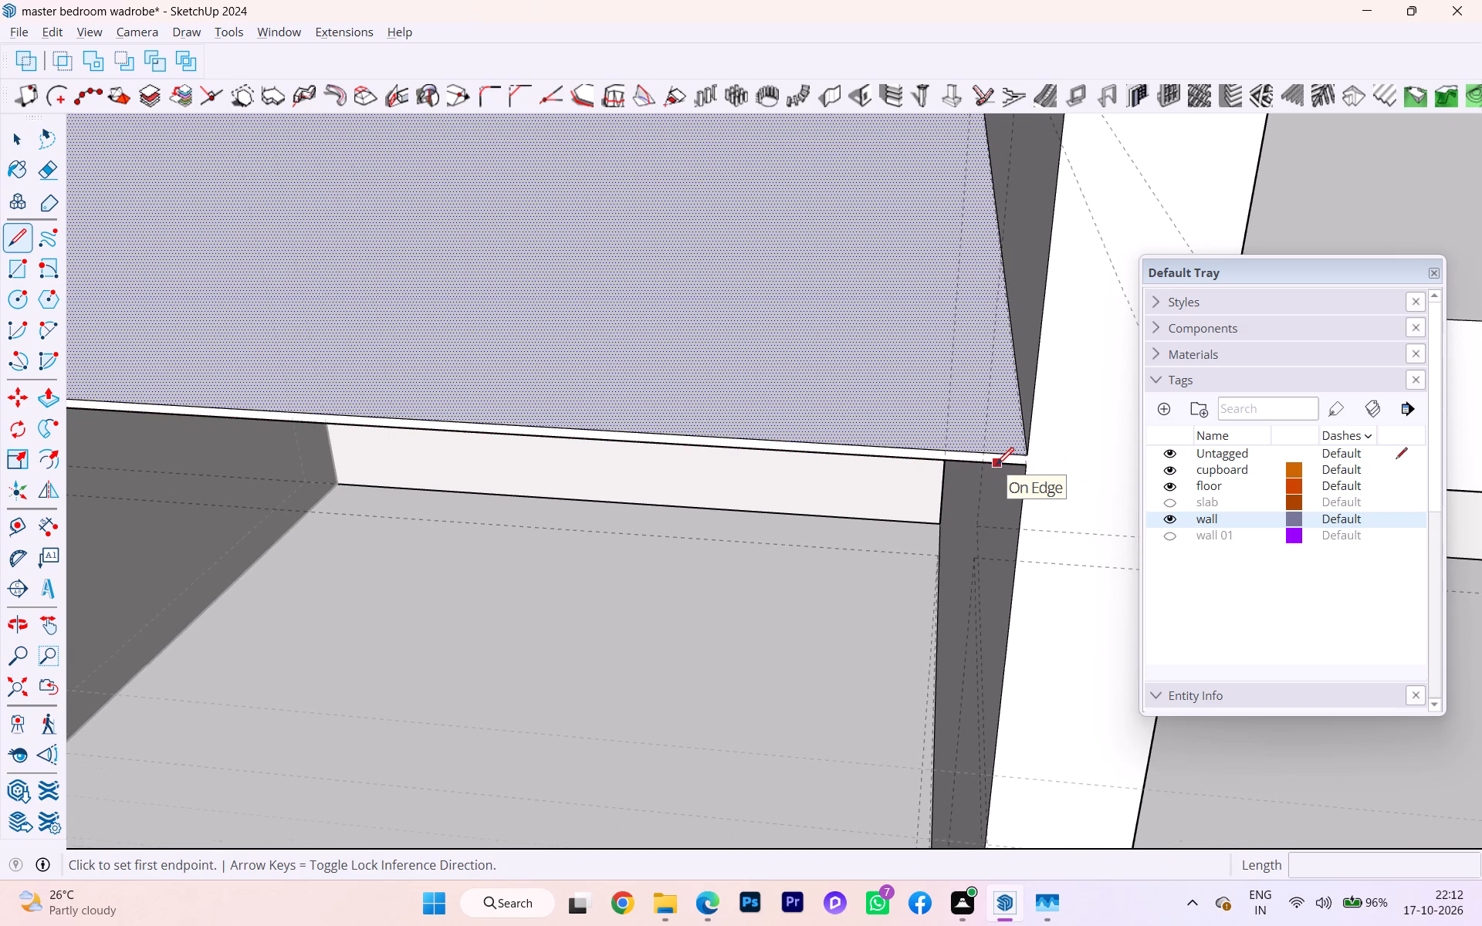
key("k")
scroll(1035, 462, "up", 9)
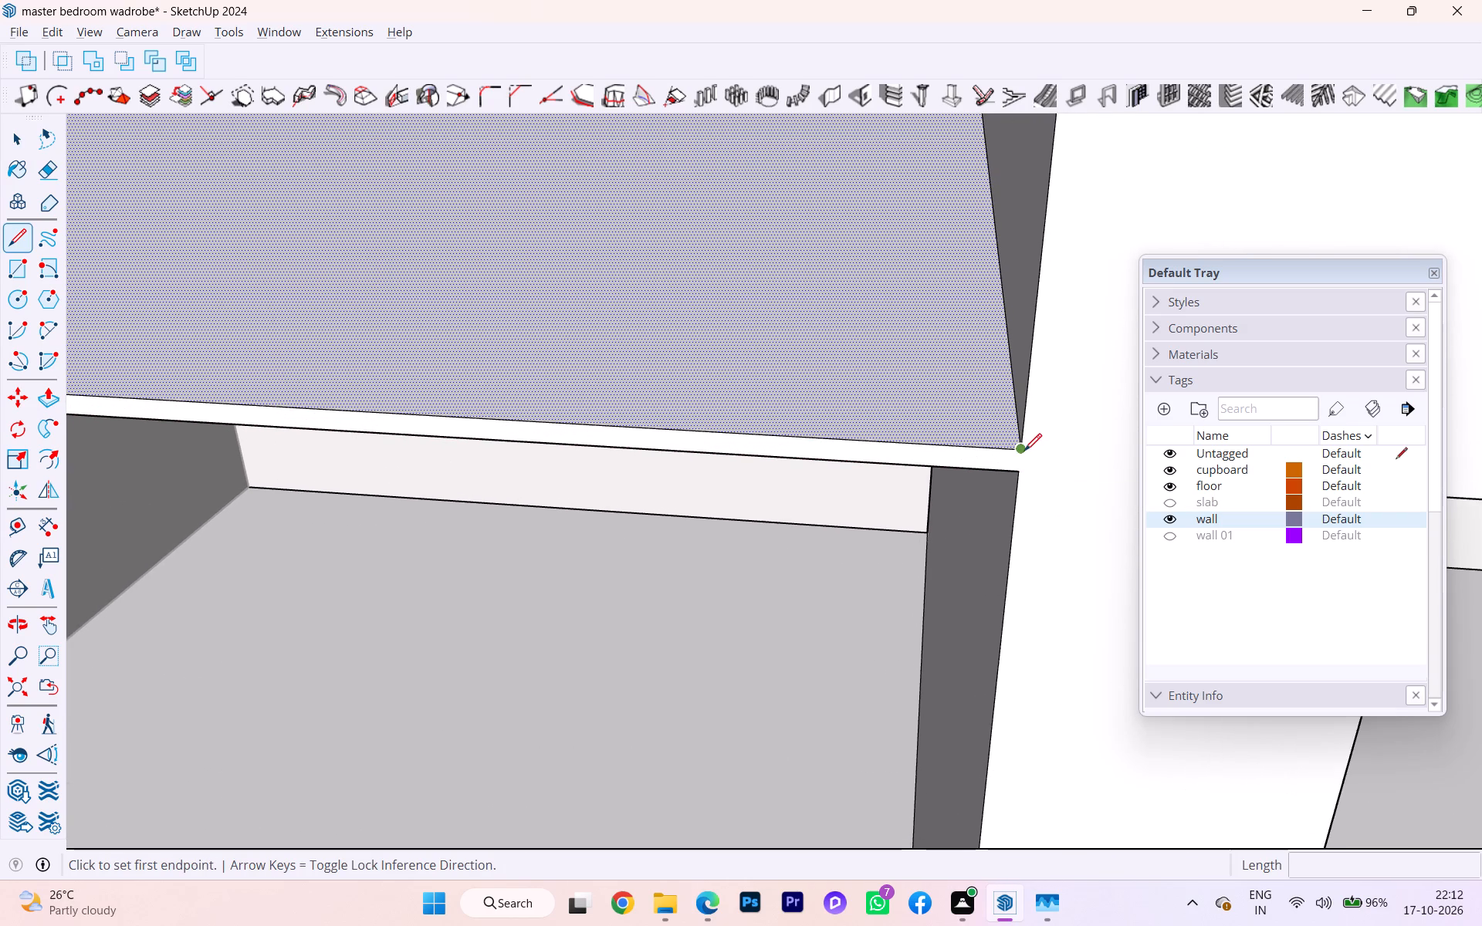
left_click(1024, 451)
left_click(1024, 470)
key("space")
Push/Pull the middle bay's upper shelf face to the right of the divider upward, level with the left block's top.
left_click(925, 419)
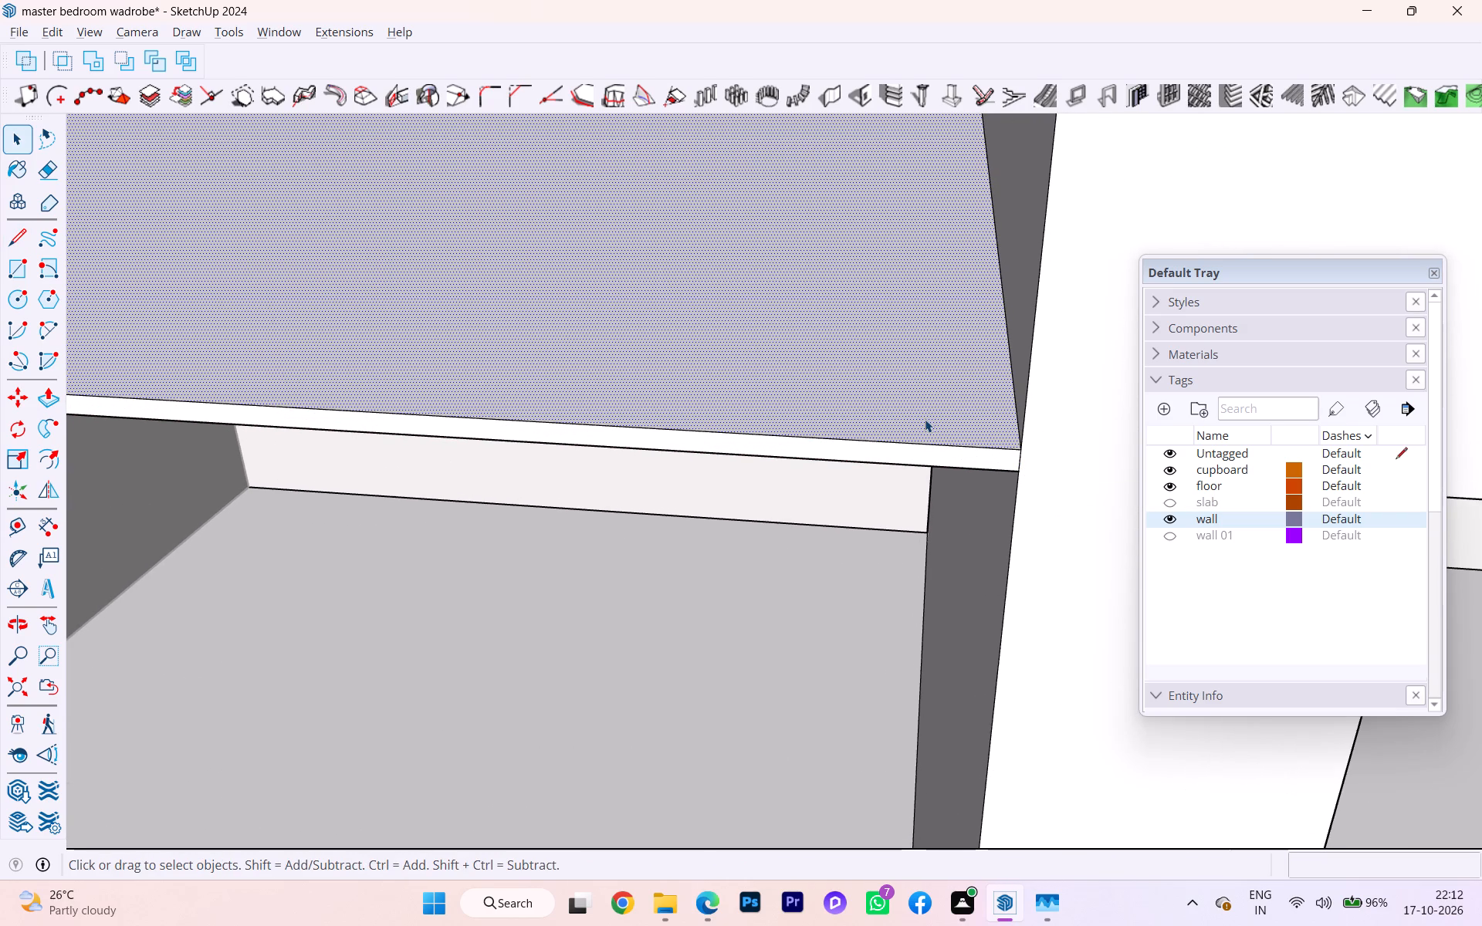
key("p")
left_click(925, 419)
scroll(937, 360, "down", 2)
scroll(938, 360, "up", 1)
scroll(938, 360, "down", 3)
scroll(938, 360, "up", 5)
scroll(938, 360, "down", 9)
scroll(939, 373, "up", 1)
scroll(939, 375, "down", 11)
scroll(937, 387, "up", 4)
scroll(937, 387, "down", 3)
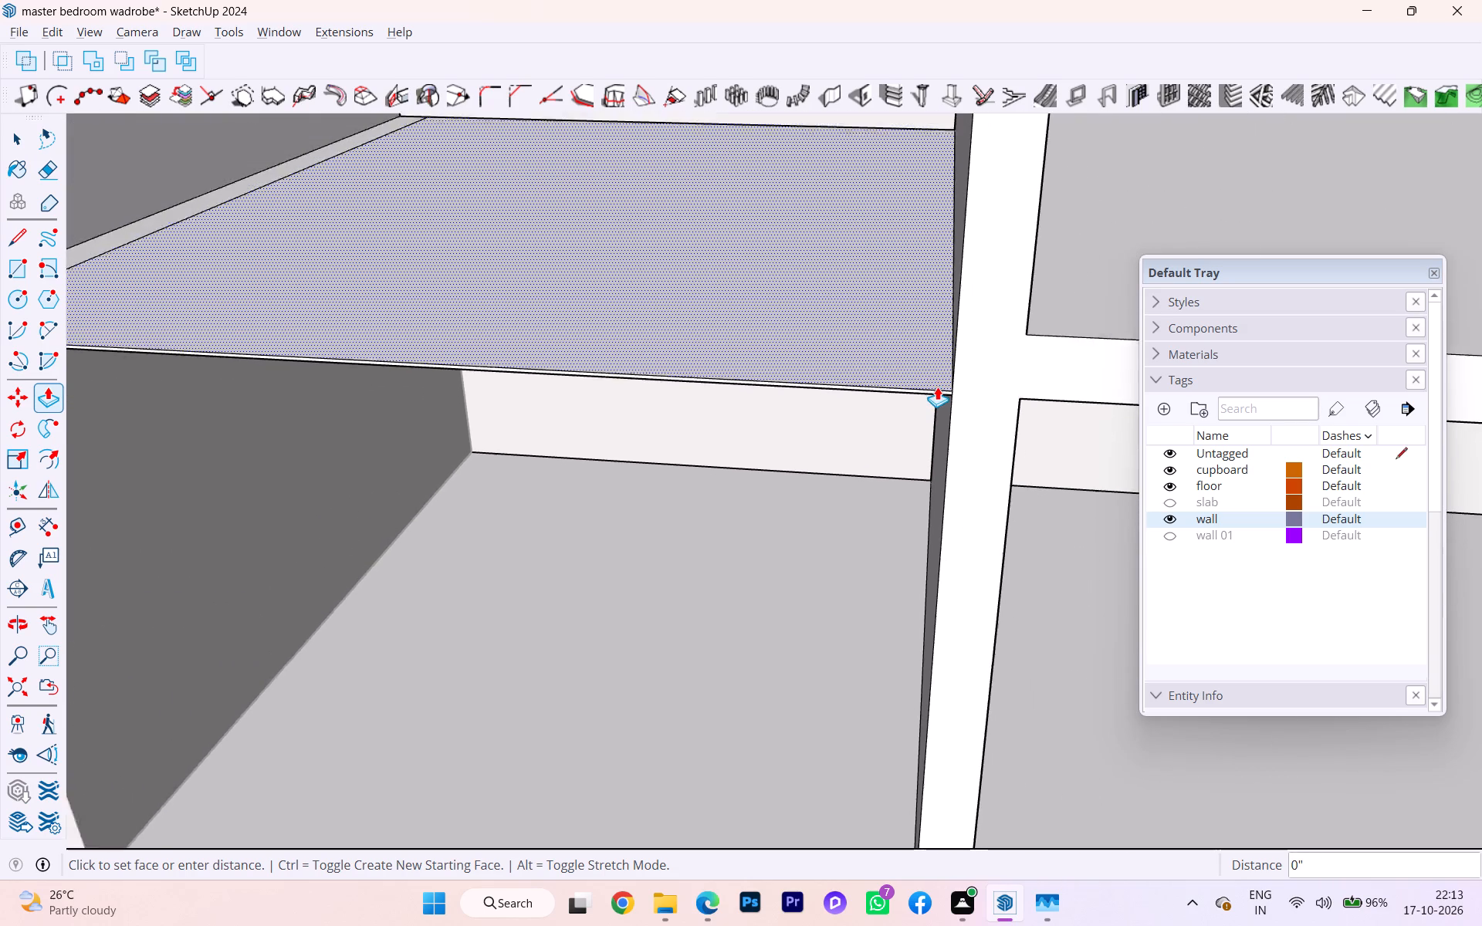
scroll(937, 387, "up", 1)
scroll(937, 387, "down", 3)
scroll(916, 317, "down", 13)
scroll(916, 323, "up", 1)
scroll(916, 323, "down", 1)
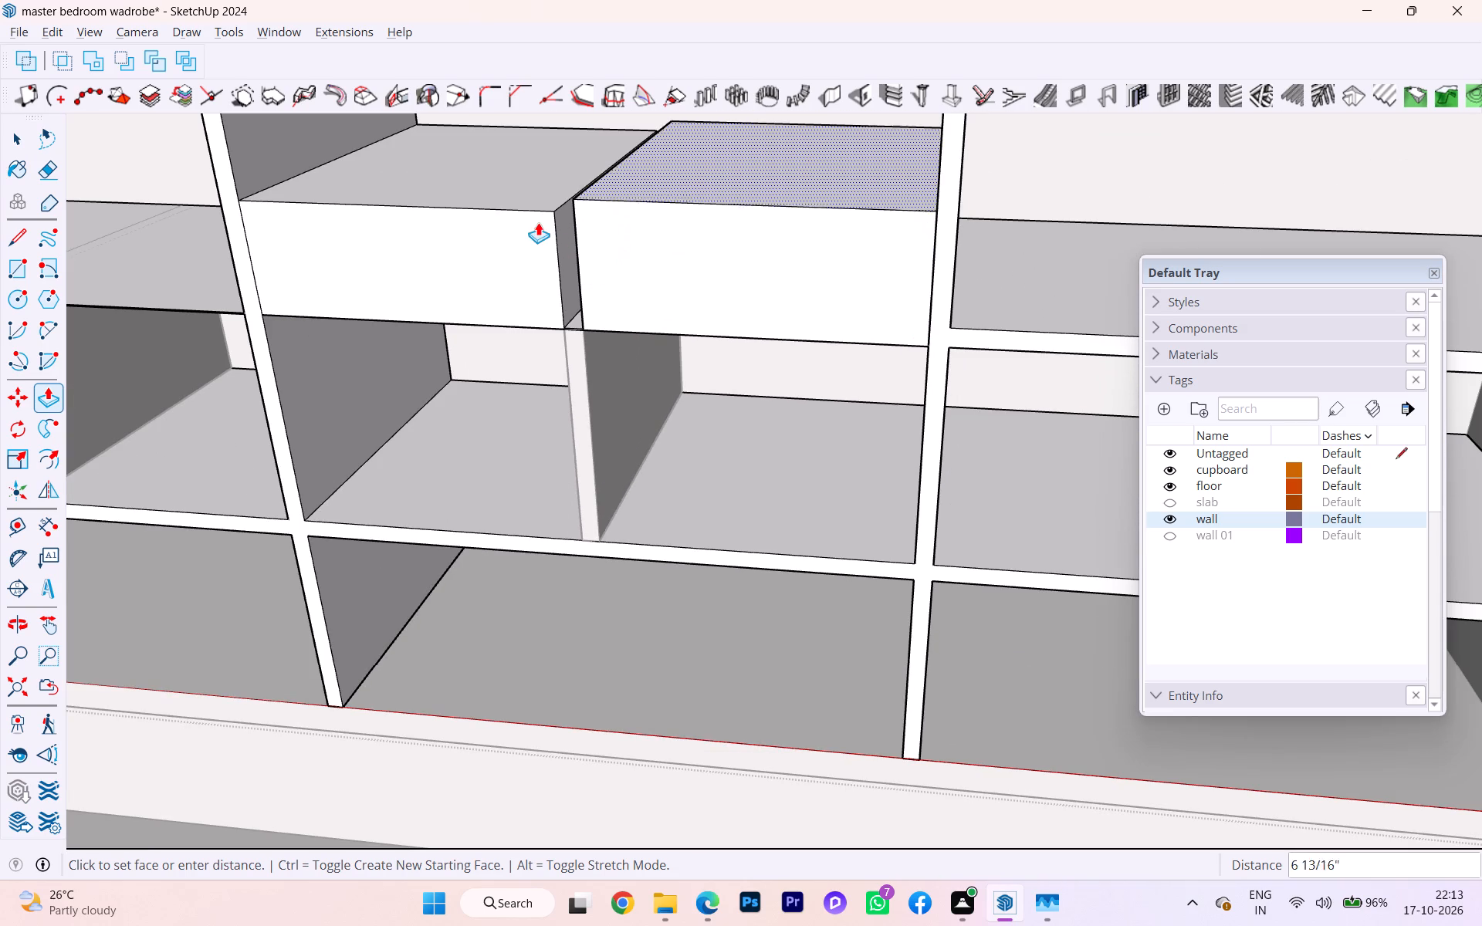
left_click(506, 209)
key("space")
Examine the two raised blocks in the middle bay up close and against the whole wardrobe and the reference elevation.
scroll(544, 279, "down", 2)
middle_click_drag(553, 287, 759, 279)
scroll(682, 292, "up", 8)
scroll(600, 302, "down", 2)
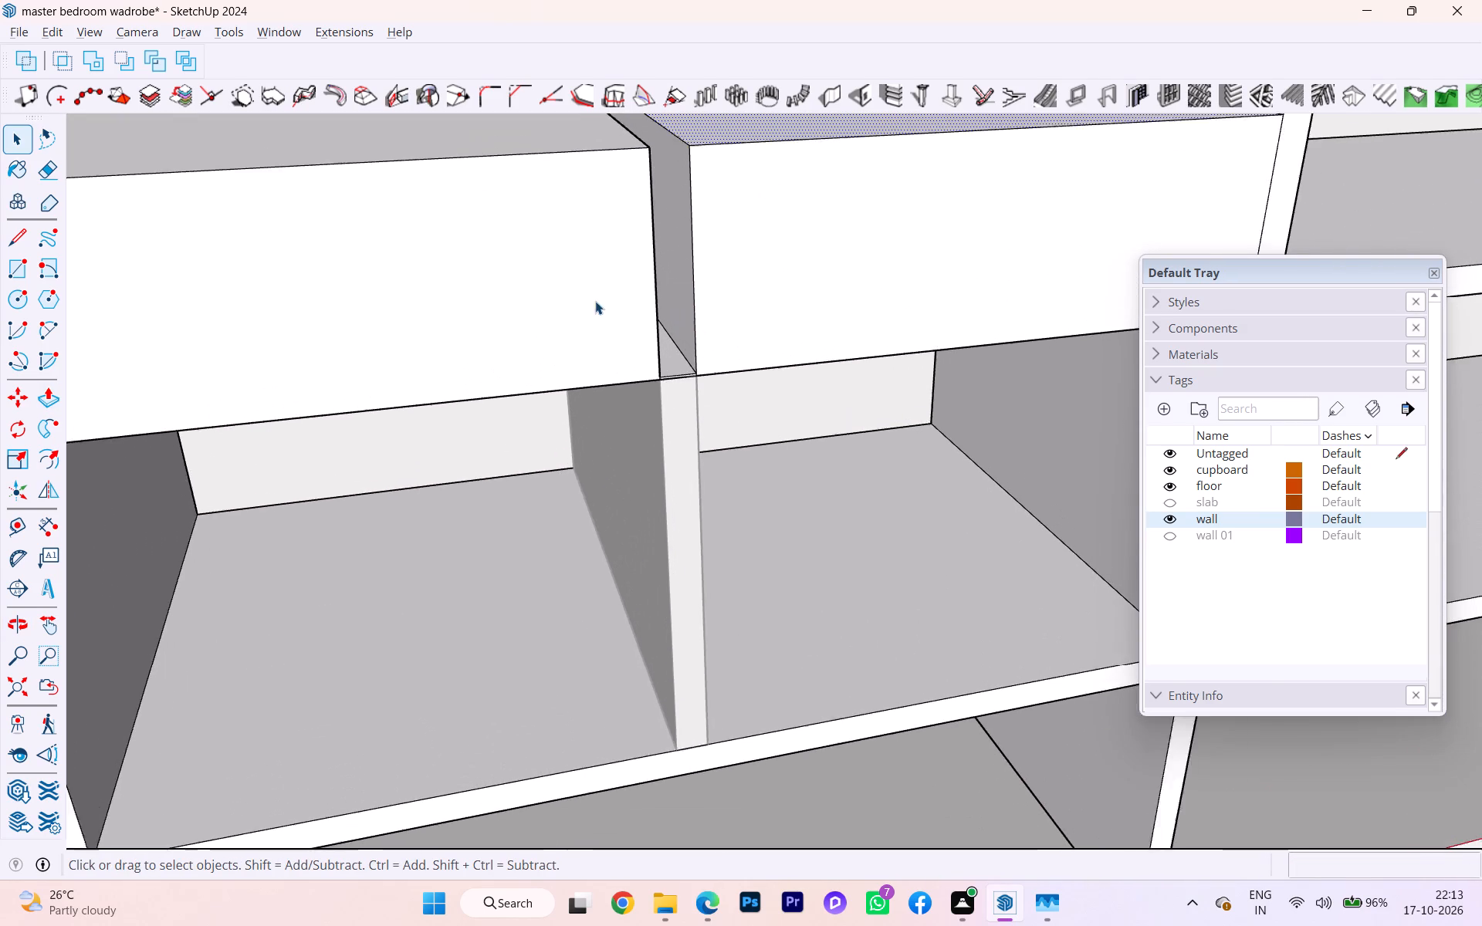
scroll(595, 301, "down", 1)
scroll(489, 302, "up", 7)
scroll(489, 302, "down", 3)
scroll(489, 302, "up", 1)
scroll(489, 302, "down", 6)
scroll(495, 302, "up", 2)
scroll(495, 302, "down", 1)
scroll(495, 302, "up", 1)
scroll(495, 302, "down", 16)
scroll(539, 310, "up", 2)
scroll(539, 310, "down", 2)
left_click(505, 593)
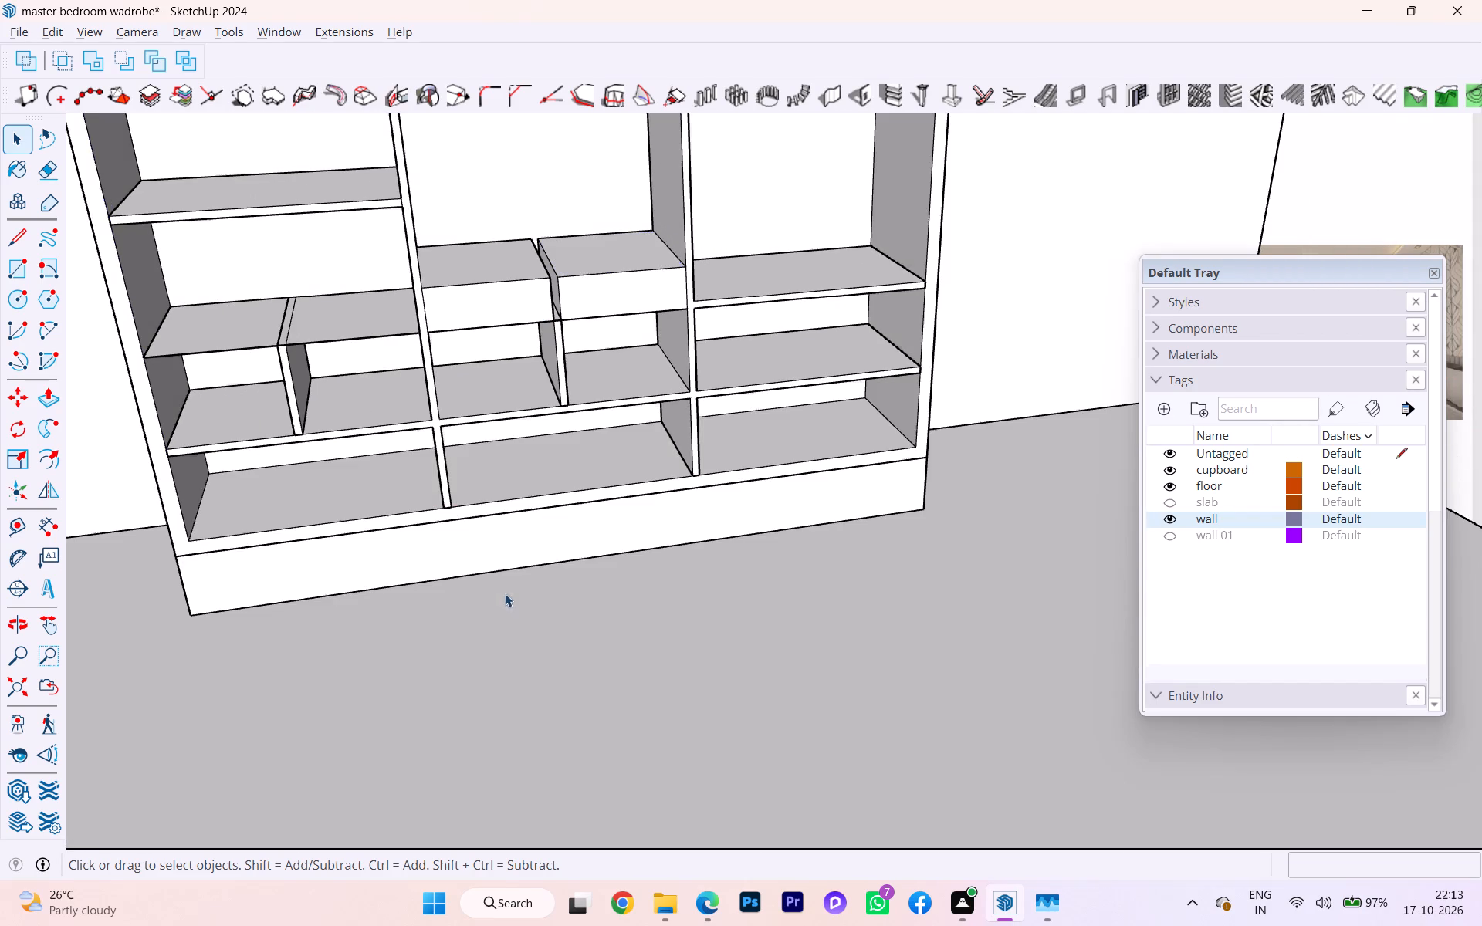
scroll(390, 448, "down", 1)
scroll(340, 337, "down", 5)
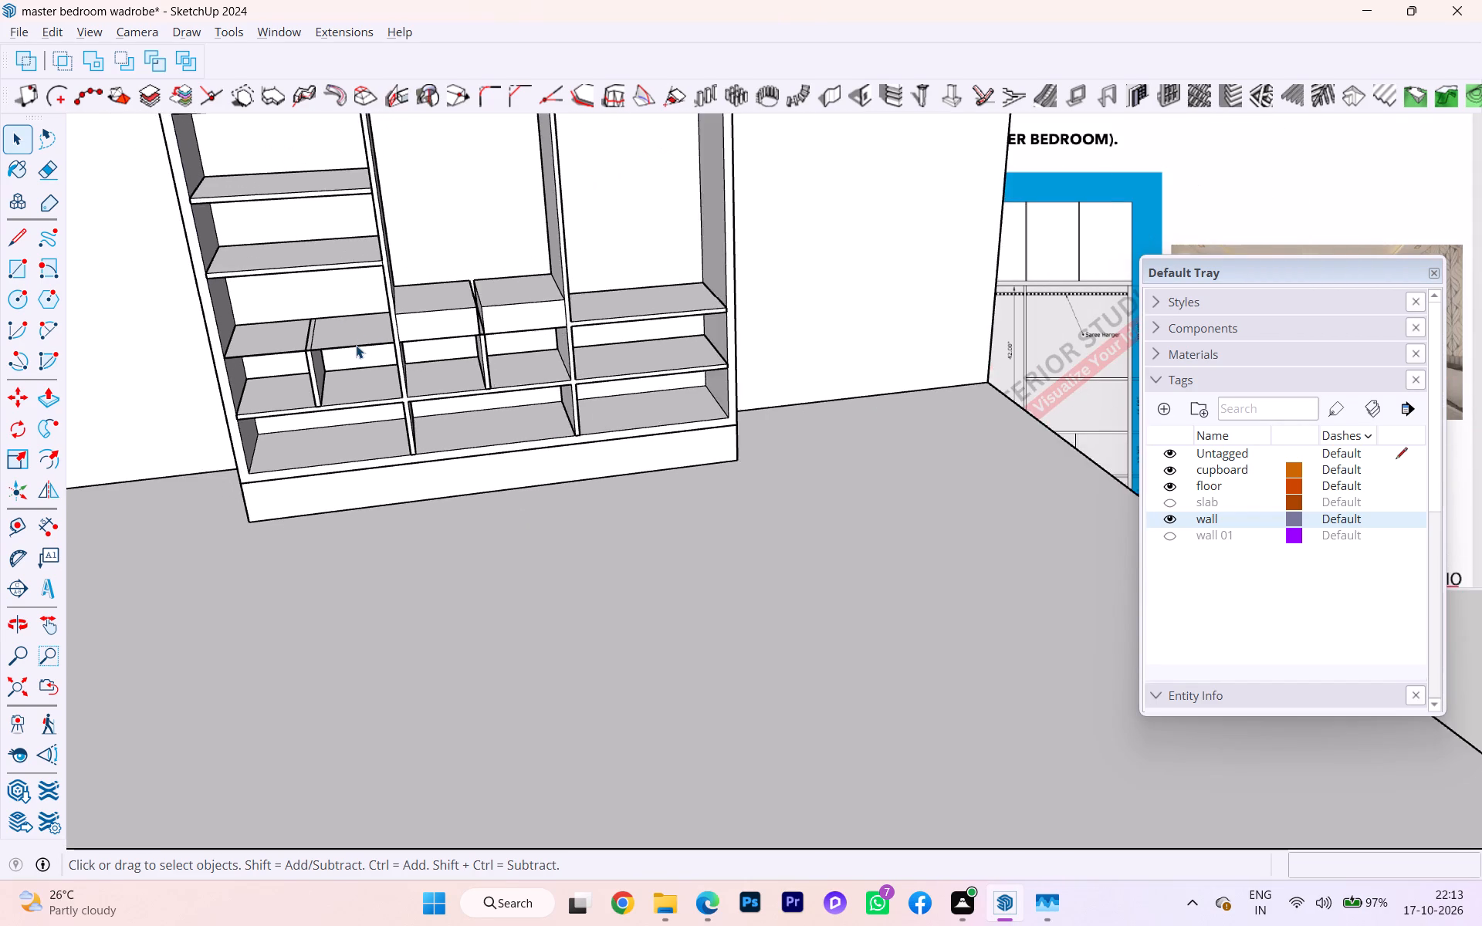
scroll(356, 345, "down", 2)
scroll(356, 345, "up", 2)
scroll(356, 345, "down", 4)
scroll(357, 350, "up", 1)
scroll(402, 323, "down", 1)
middle_click_drag(402, 322, 406, 215)
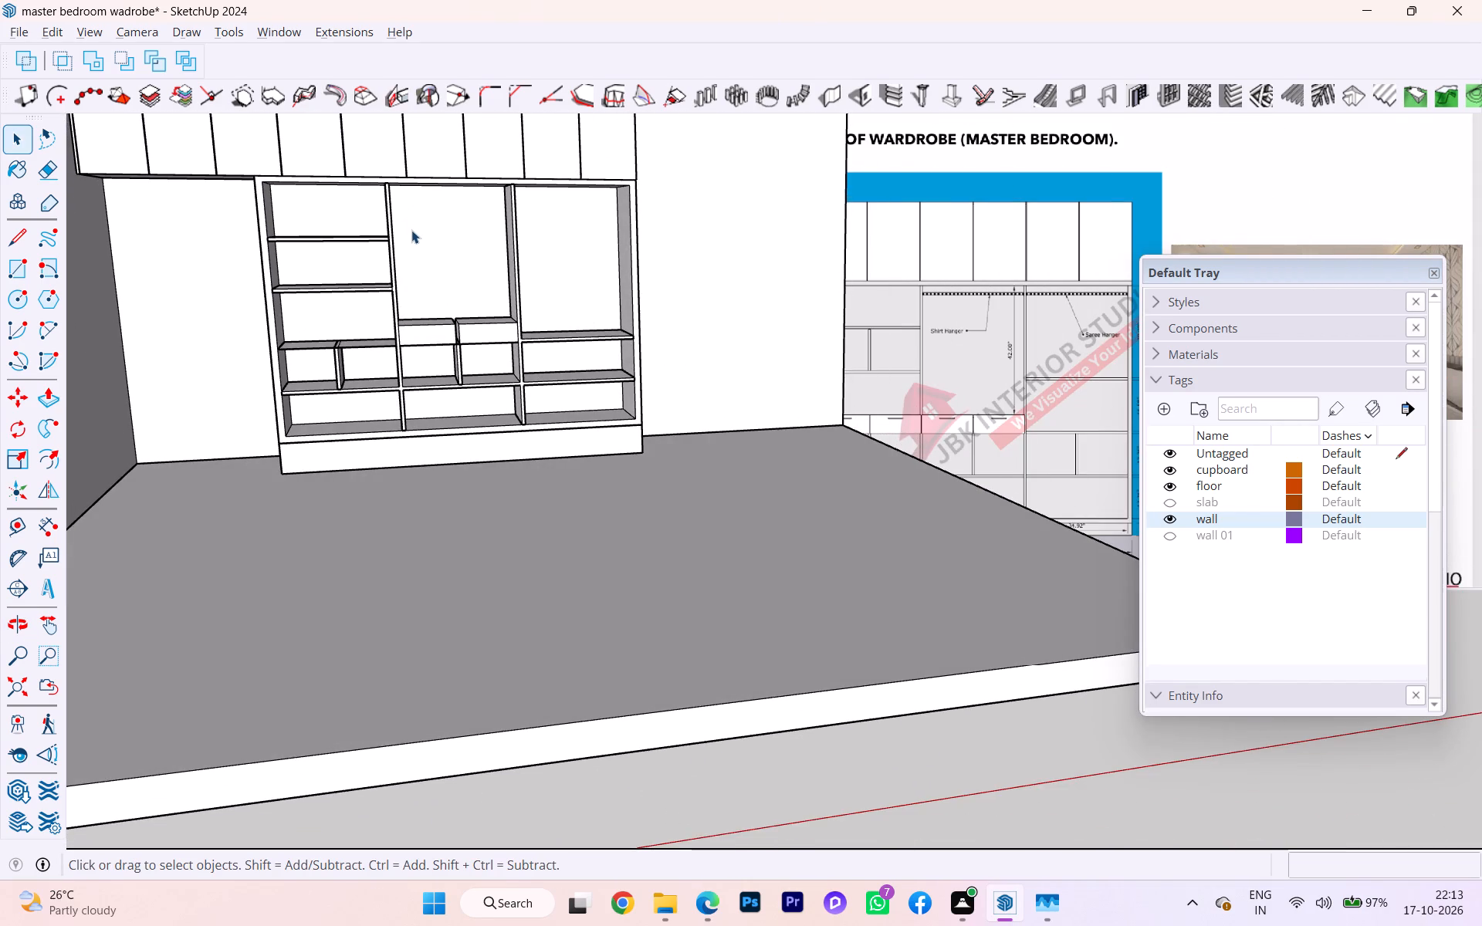
scroll(412, 230, "up", 2)
scroll(427, 306, "up", 3)
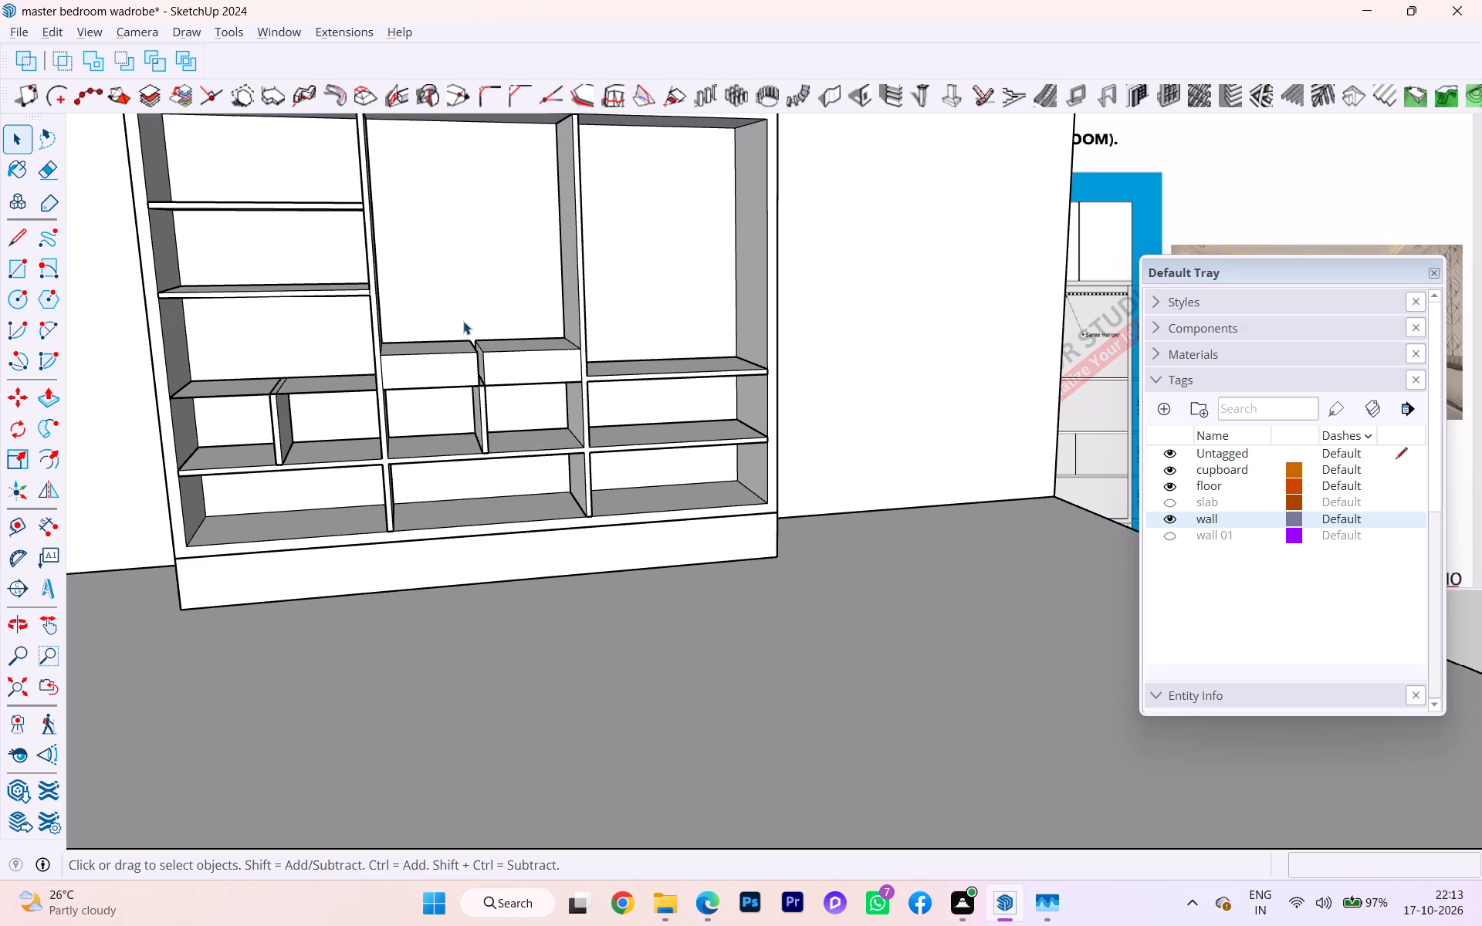
scroll(463, 321, "down", 2)
scroll(416, 324, "up", 1)
scroll(415, 324, "down", 1)
scroll(412, 323, "up", 1)
scroll(411, 323, "down", 6)
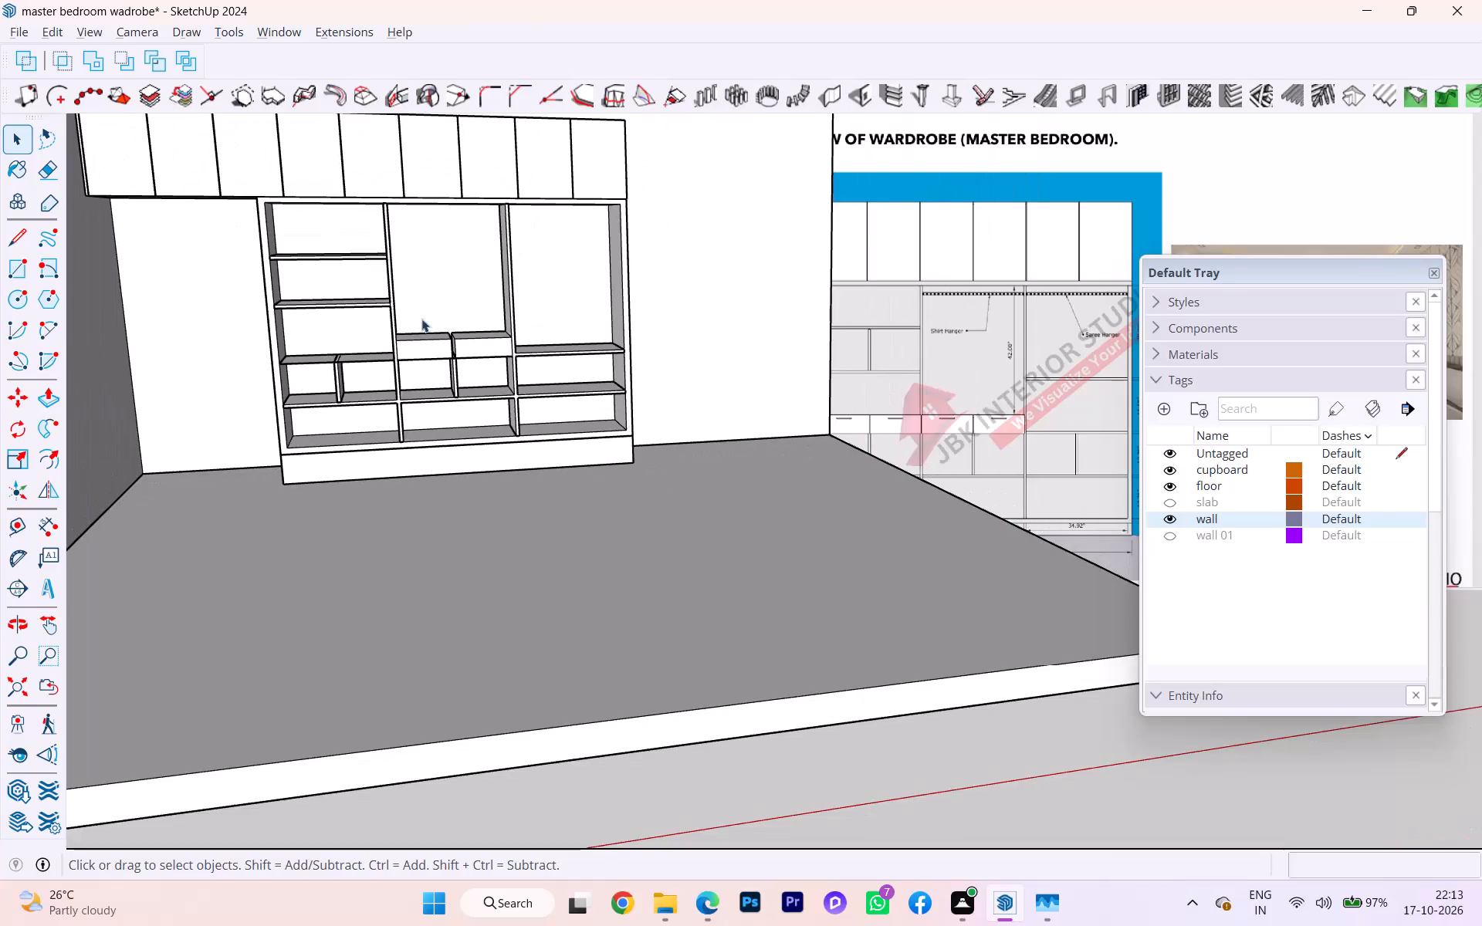
scroll(447, 320, "up", 13)
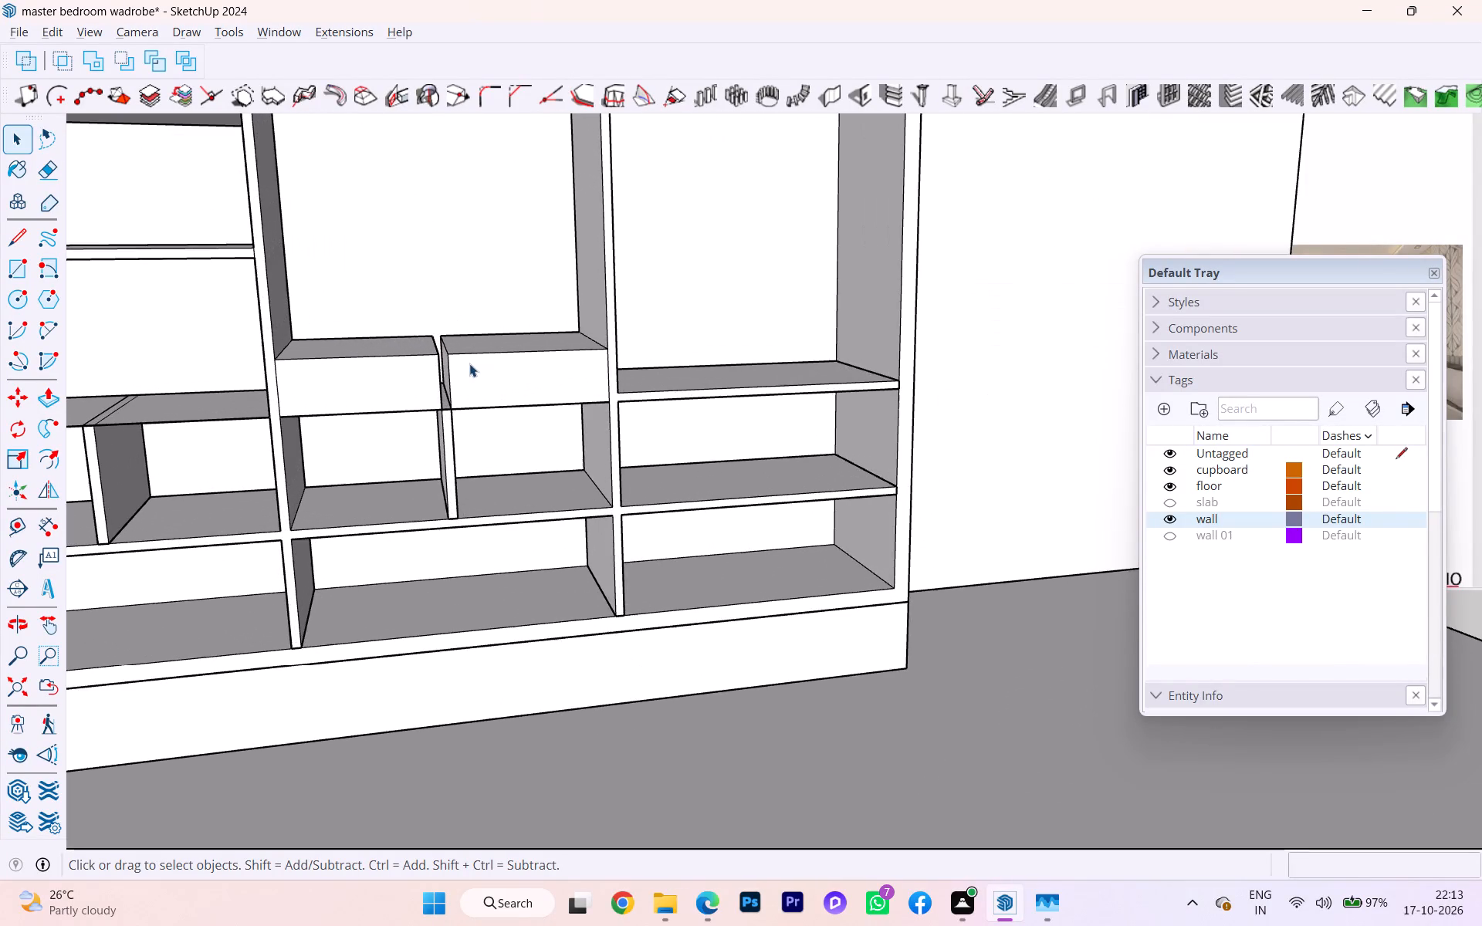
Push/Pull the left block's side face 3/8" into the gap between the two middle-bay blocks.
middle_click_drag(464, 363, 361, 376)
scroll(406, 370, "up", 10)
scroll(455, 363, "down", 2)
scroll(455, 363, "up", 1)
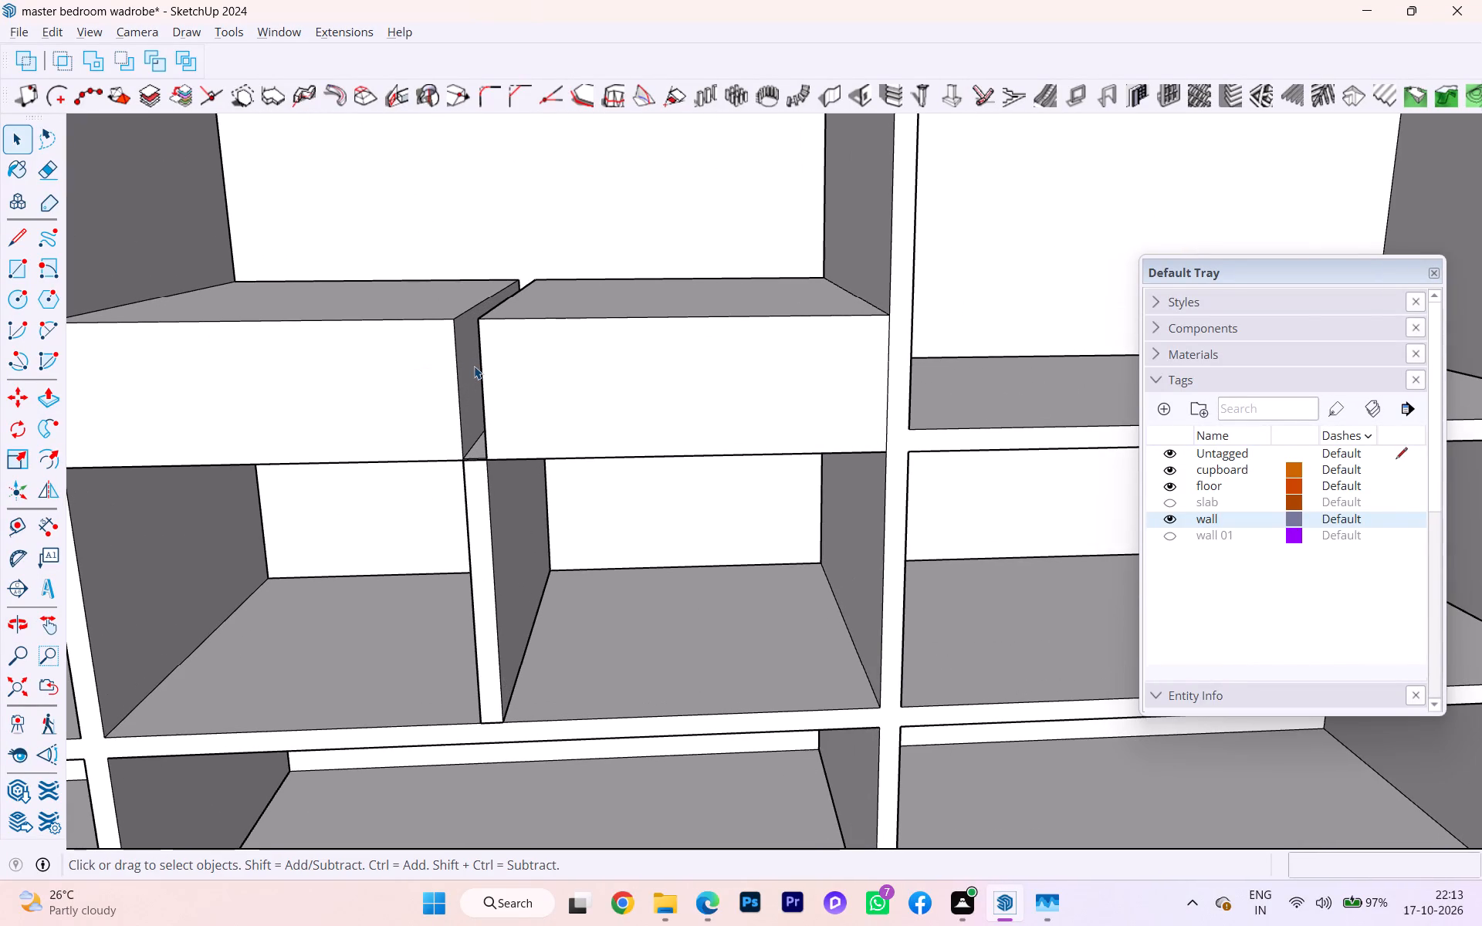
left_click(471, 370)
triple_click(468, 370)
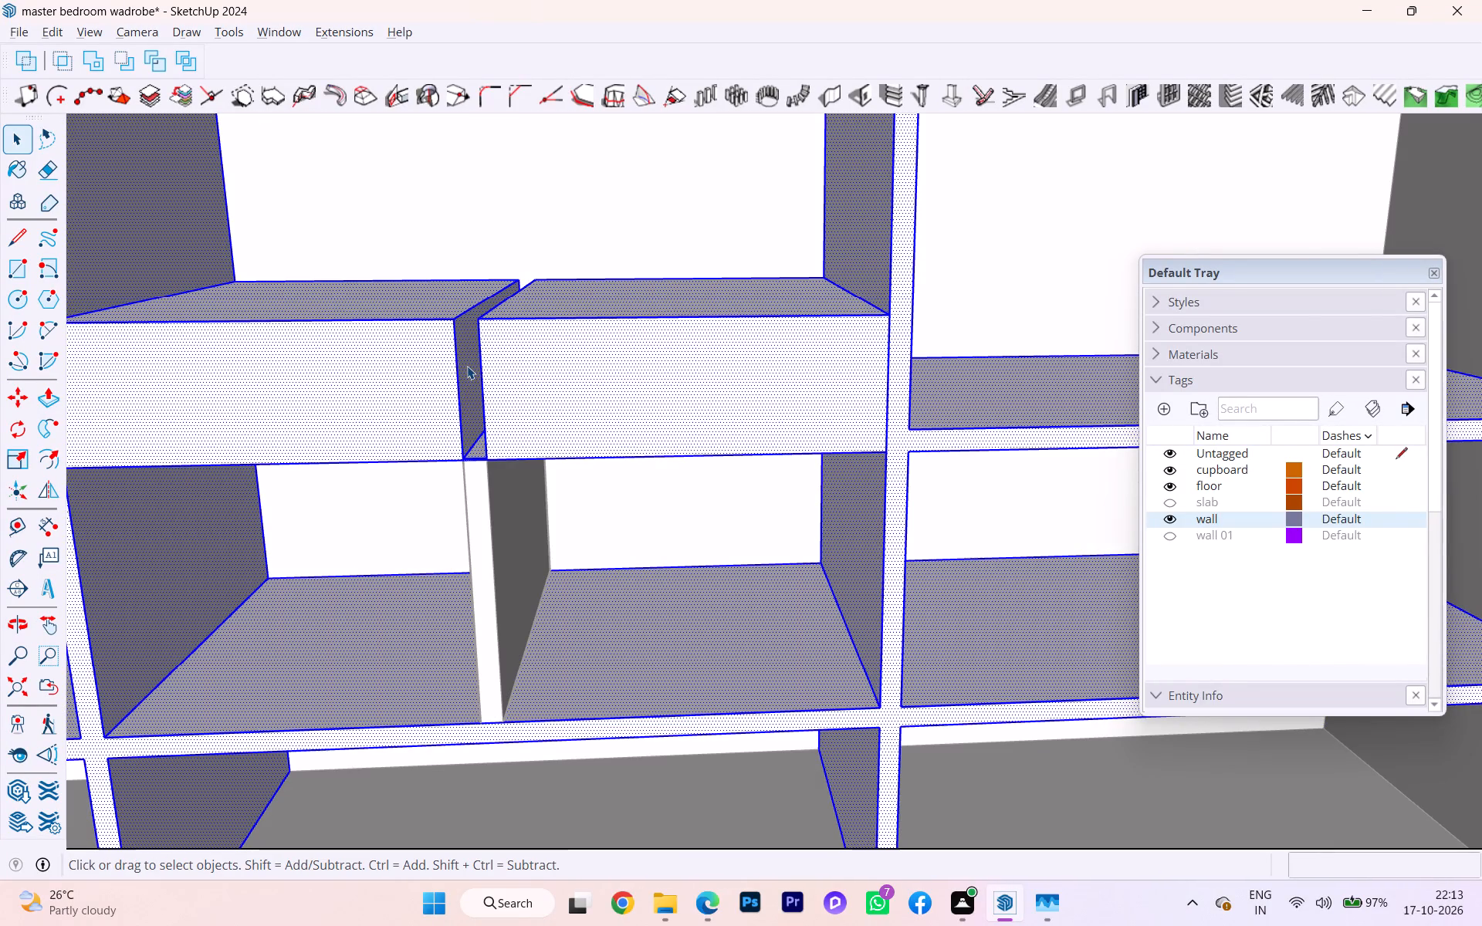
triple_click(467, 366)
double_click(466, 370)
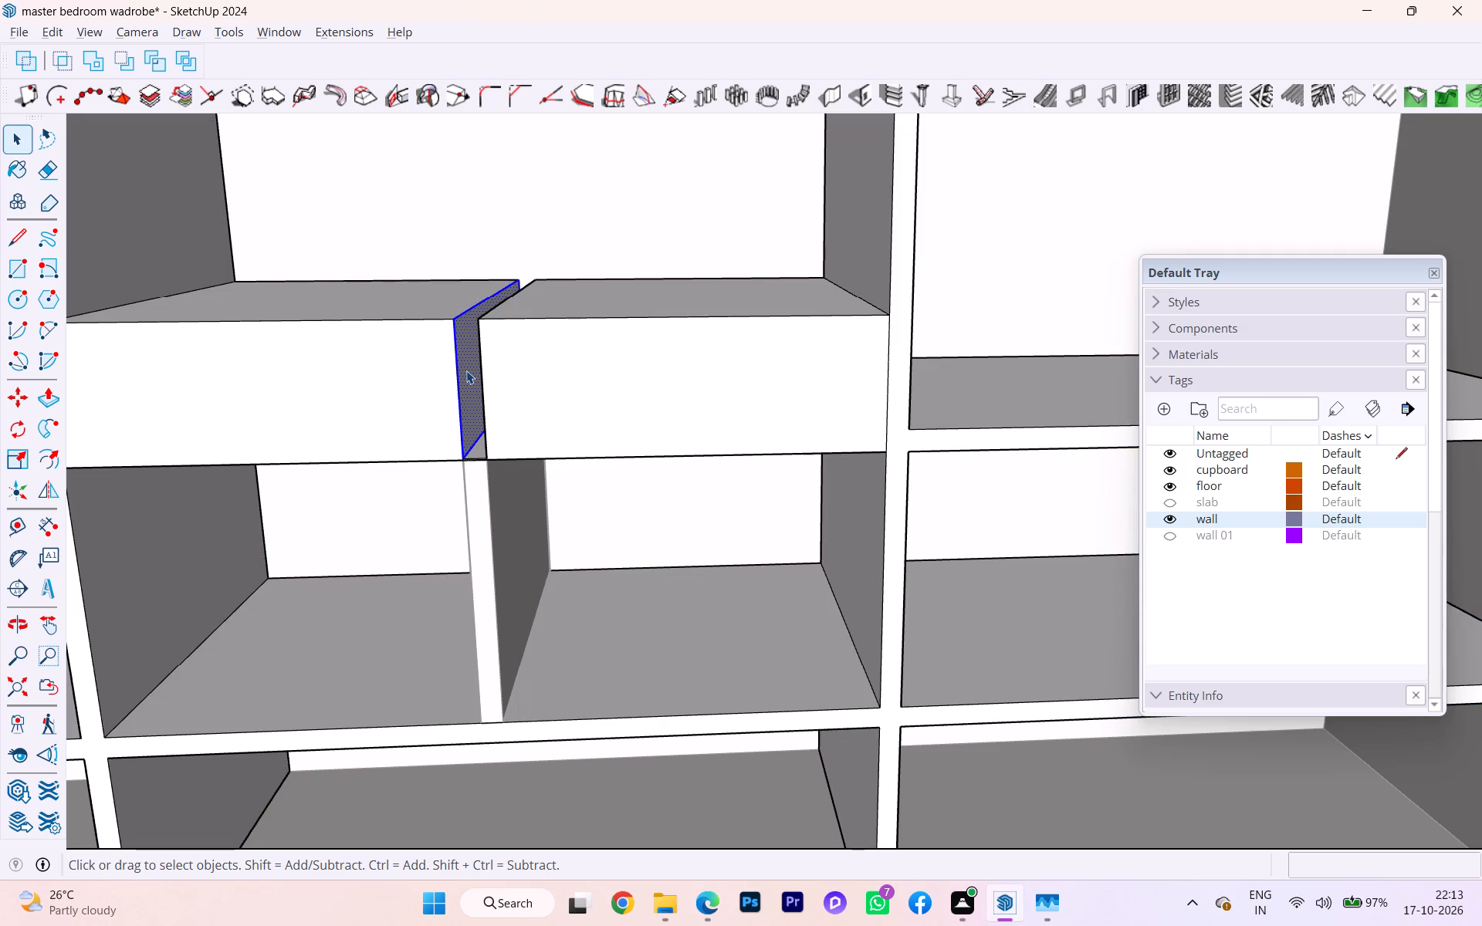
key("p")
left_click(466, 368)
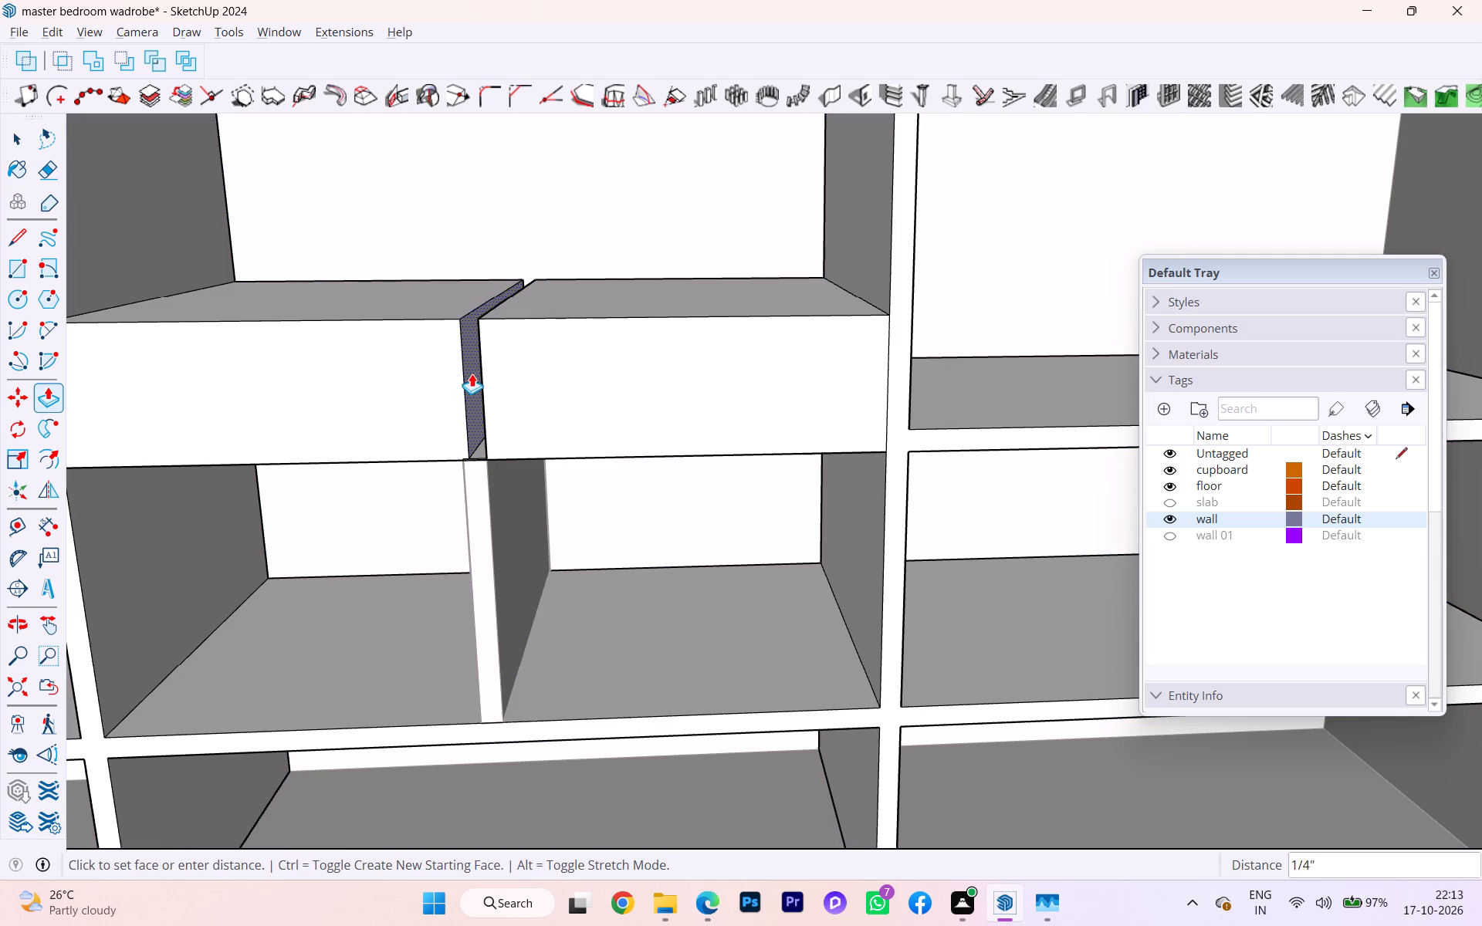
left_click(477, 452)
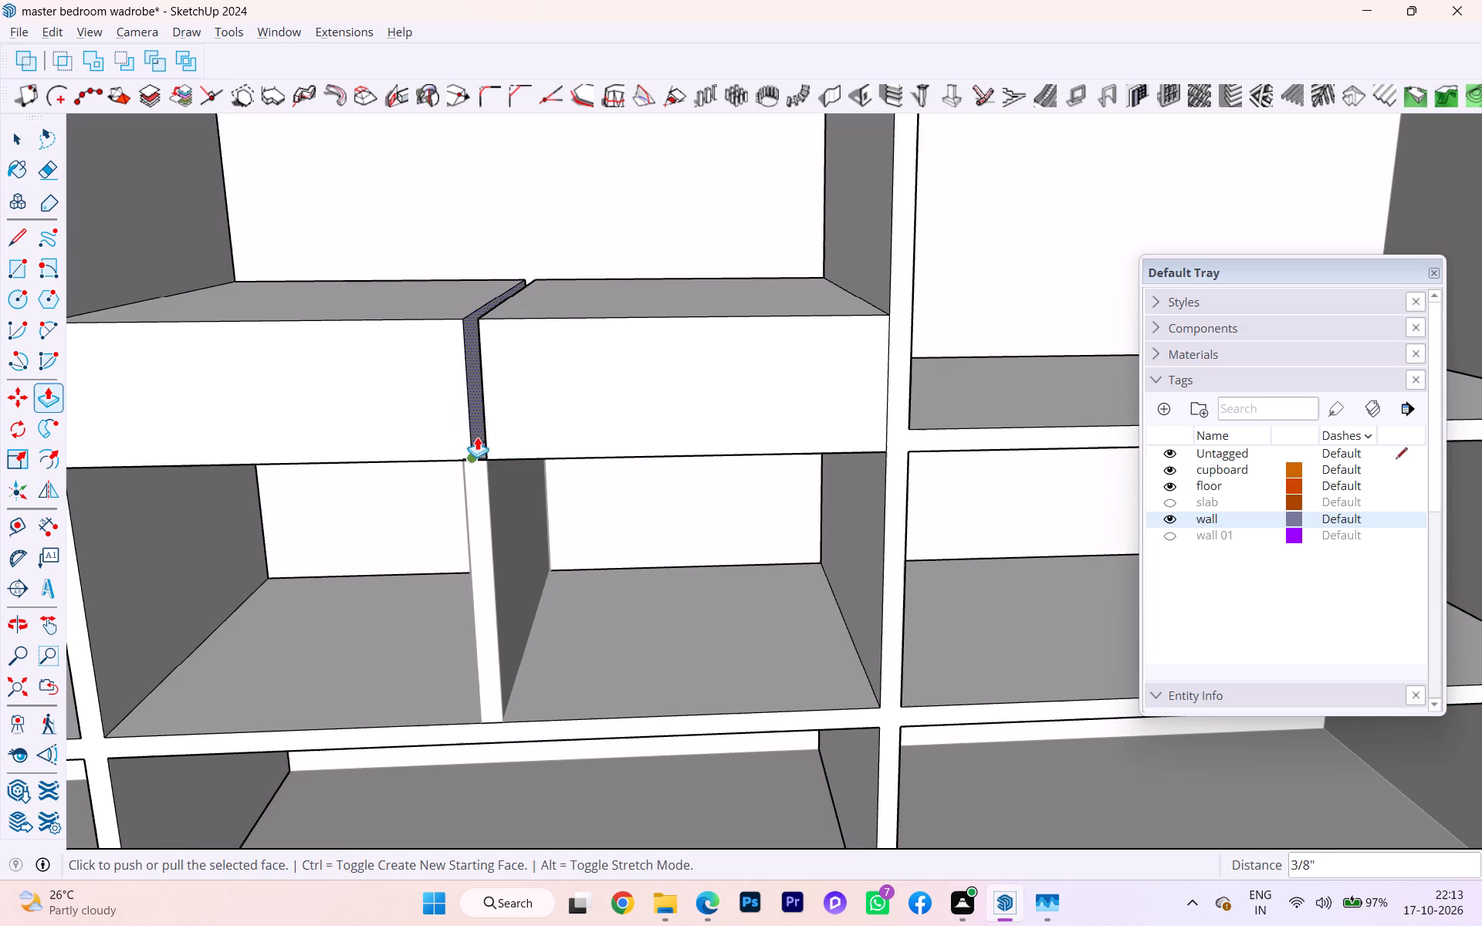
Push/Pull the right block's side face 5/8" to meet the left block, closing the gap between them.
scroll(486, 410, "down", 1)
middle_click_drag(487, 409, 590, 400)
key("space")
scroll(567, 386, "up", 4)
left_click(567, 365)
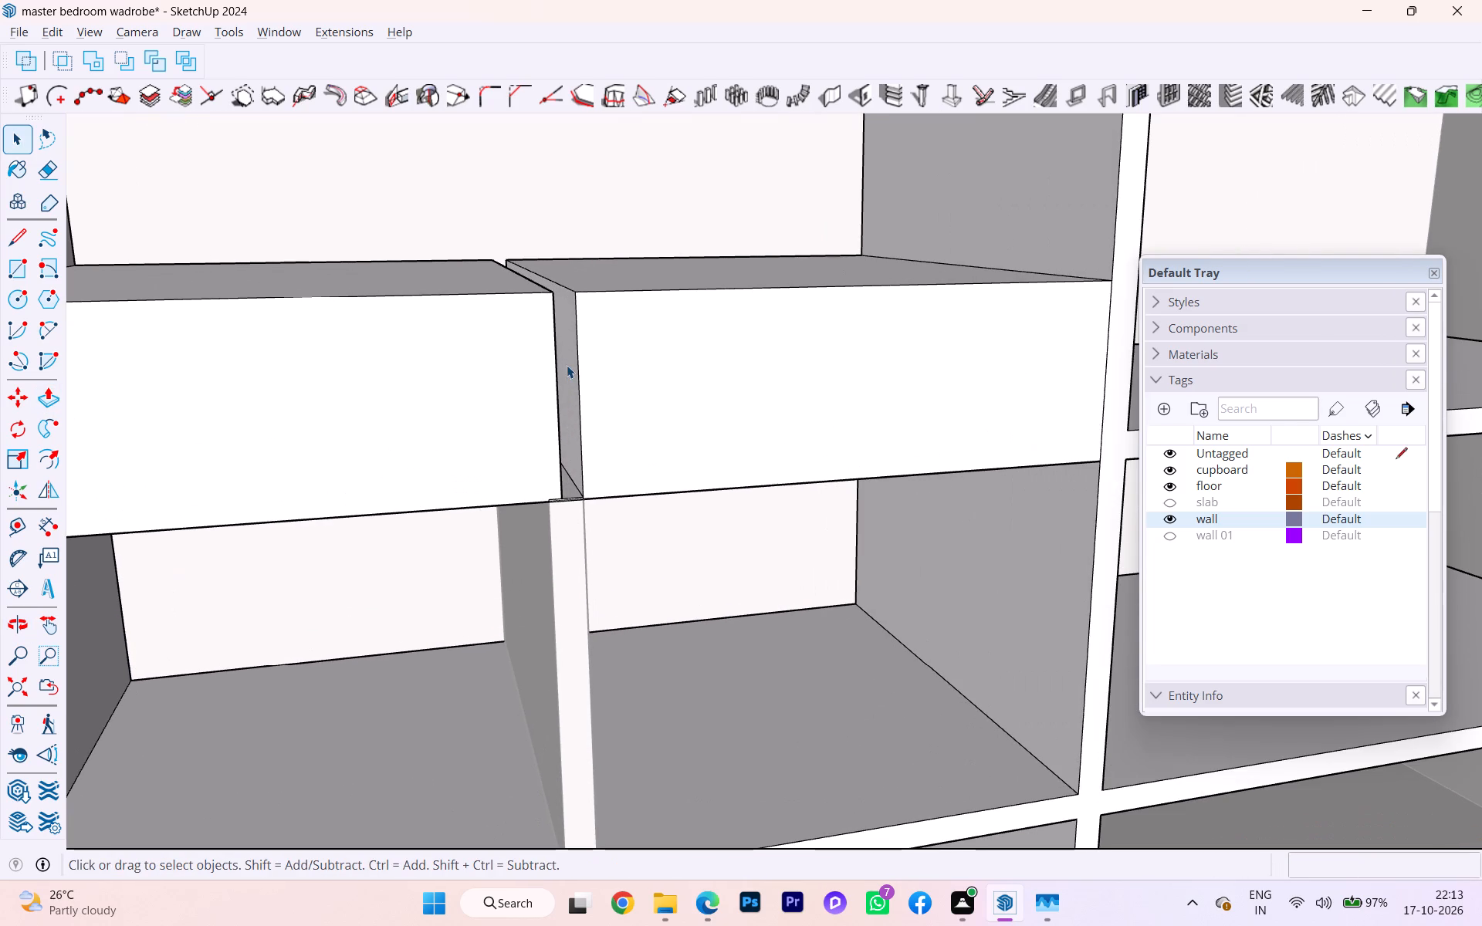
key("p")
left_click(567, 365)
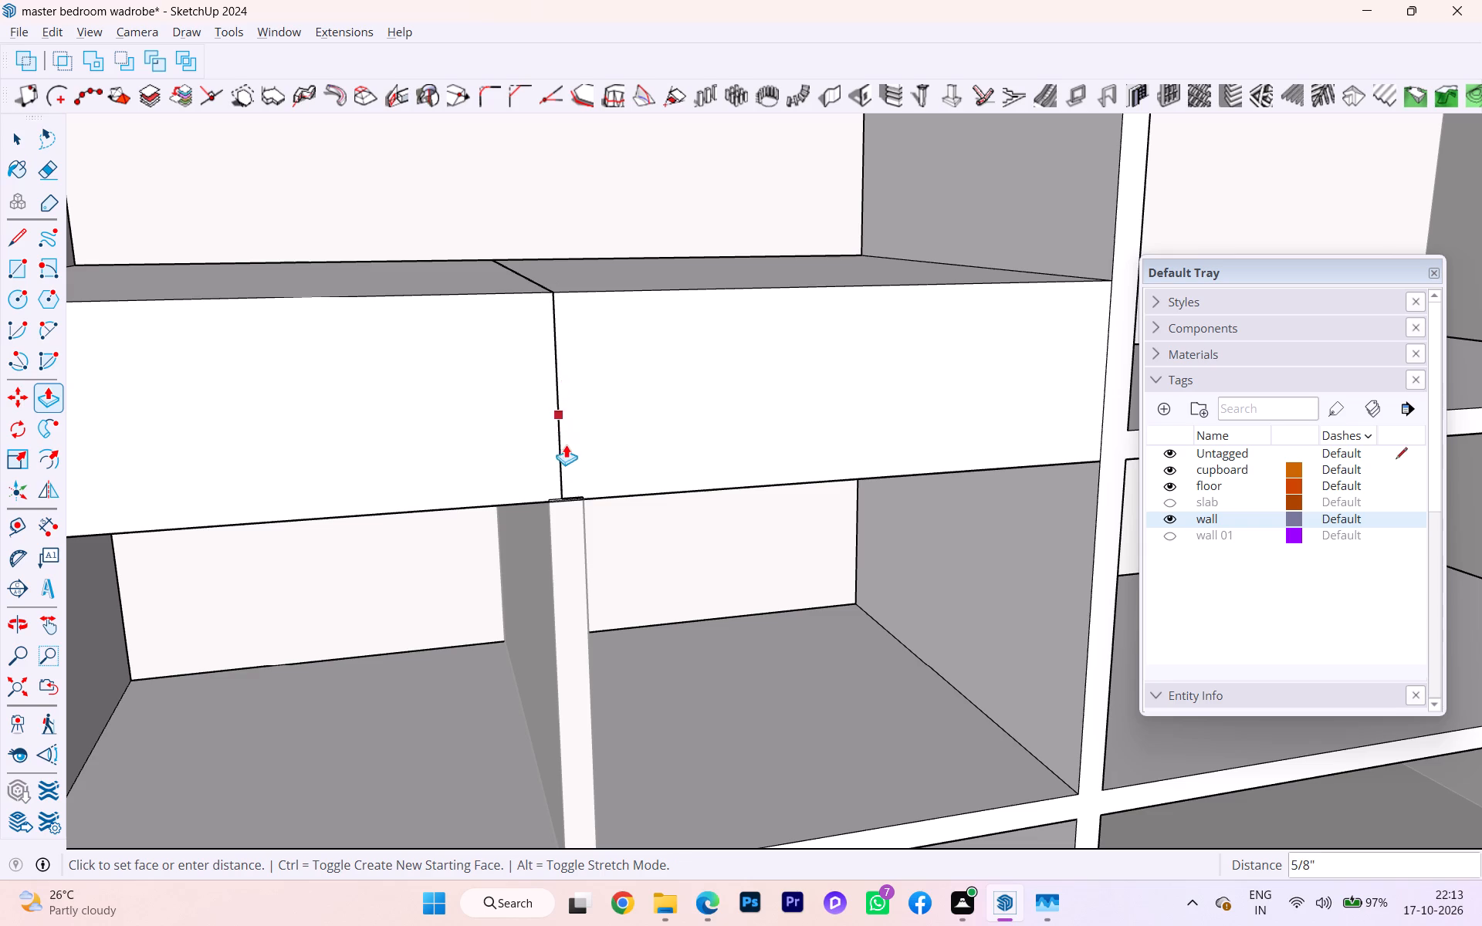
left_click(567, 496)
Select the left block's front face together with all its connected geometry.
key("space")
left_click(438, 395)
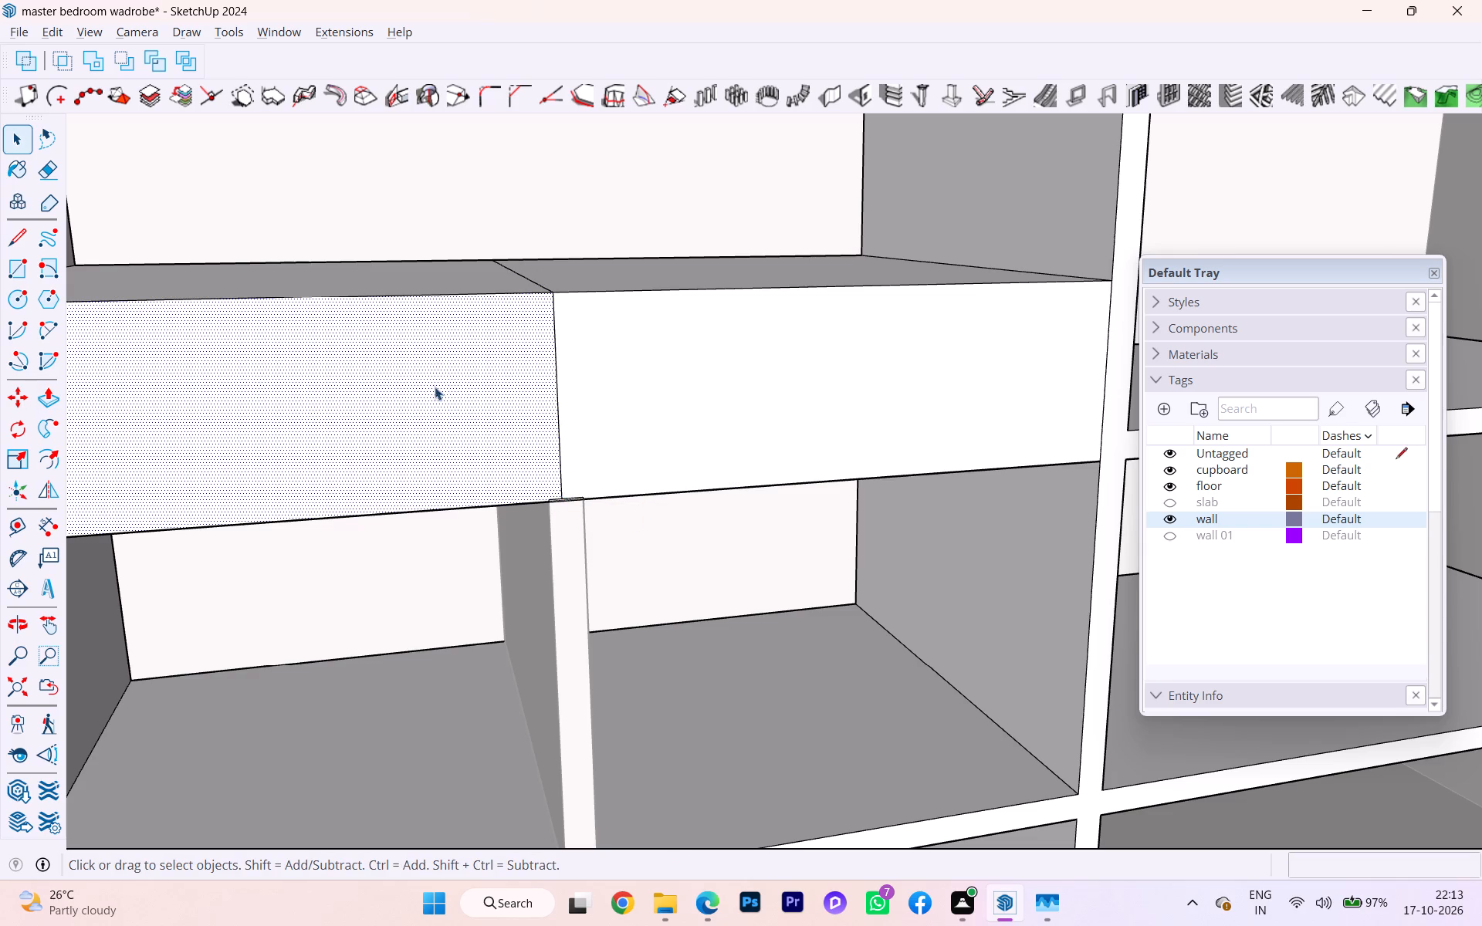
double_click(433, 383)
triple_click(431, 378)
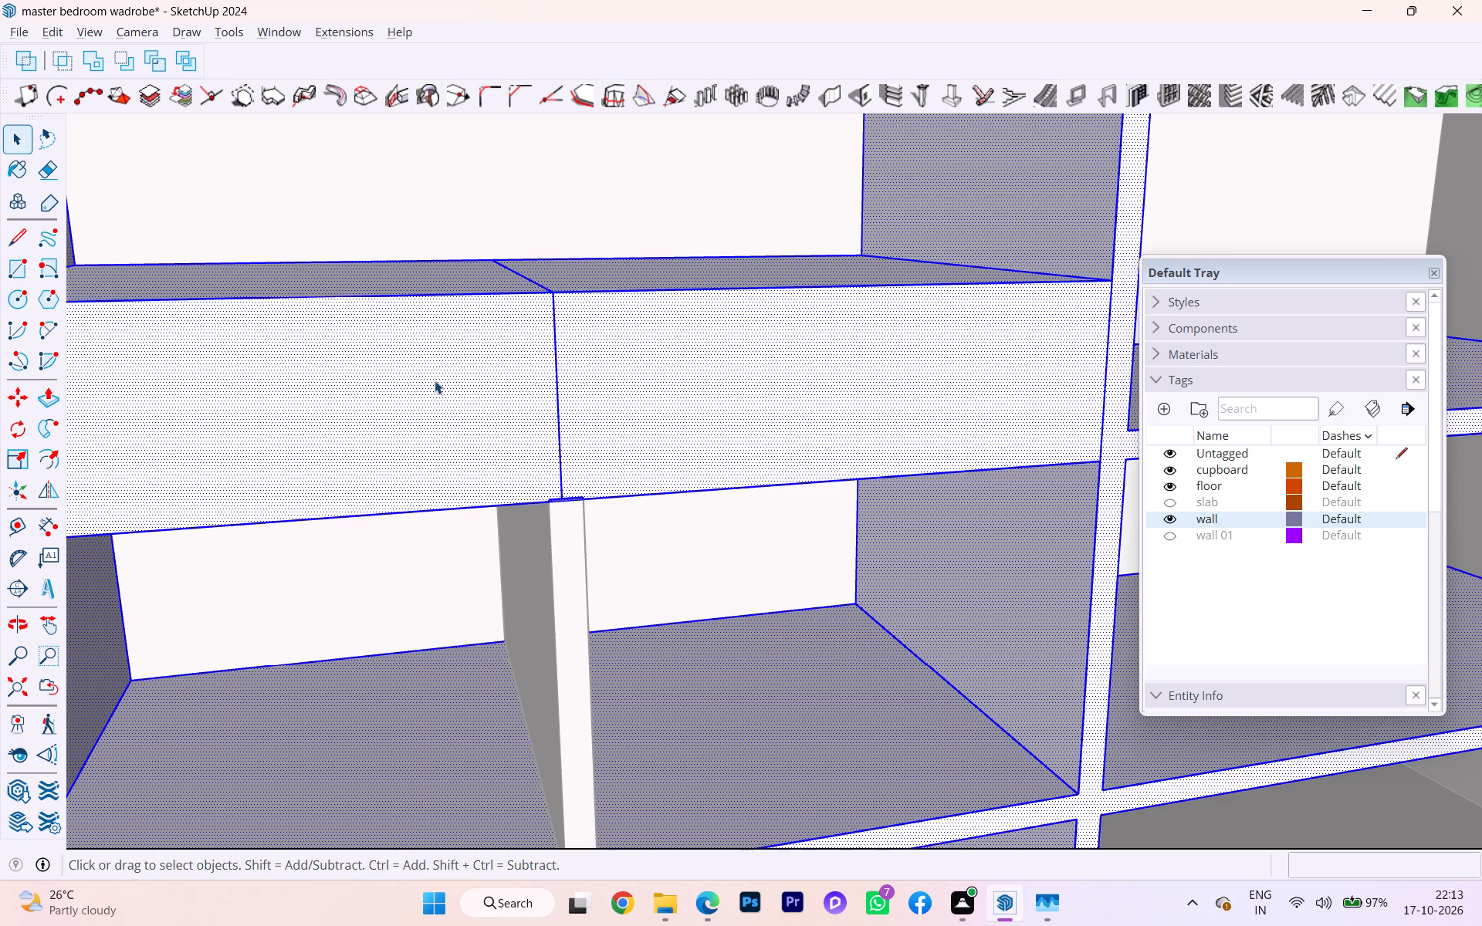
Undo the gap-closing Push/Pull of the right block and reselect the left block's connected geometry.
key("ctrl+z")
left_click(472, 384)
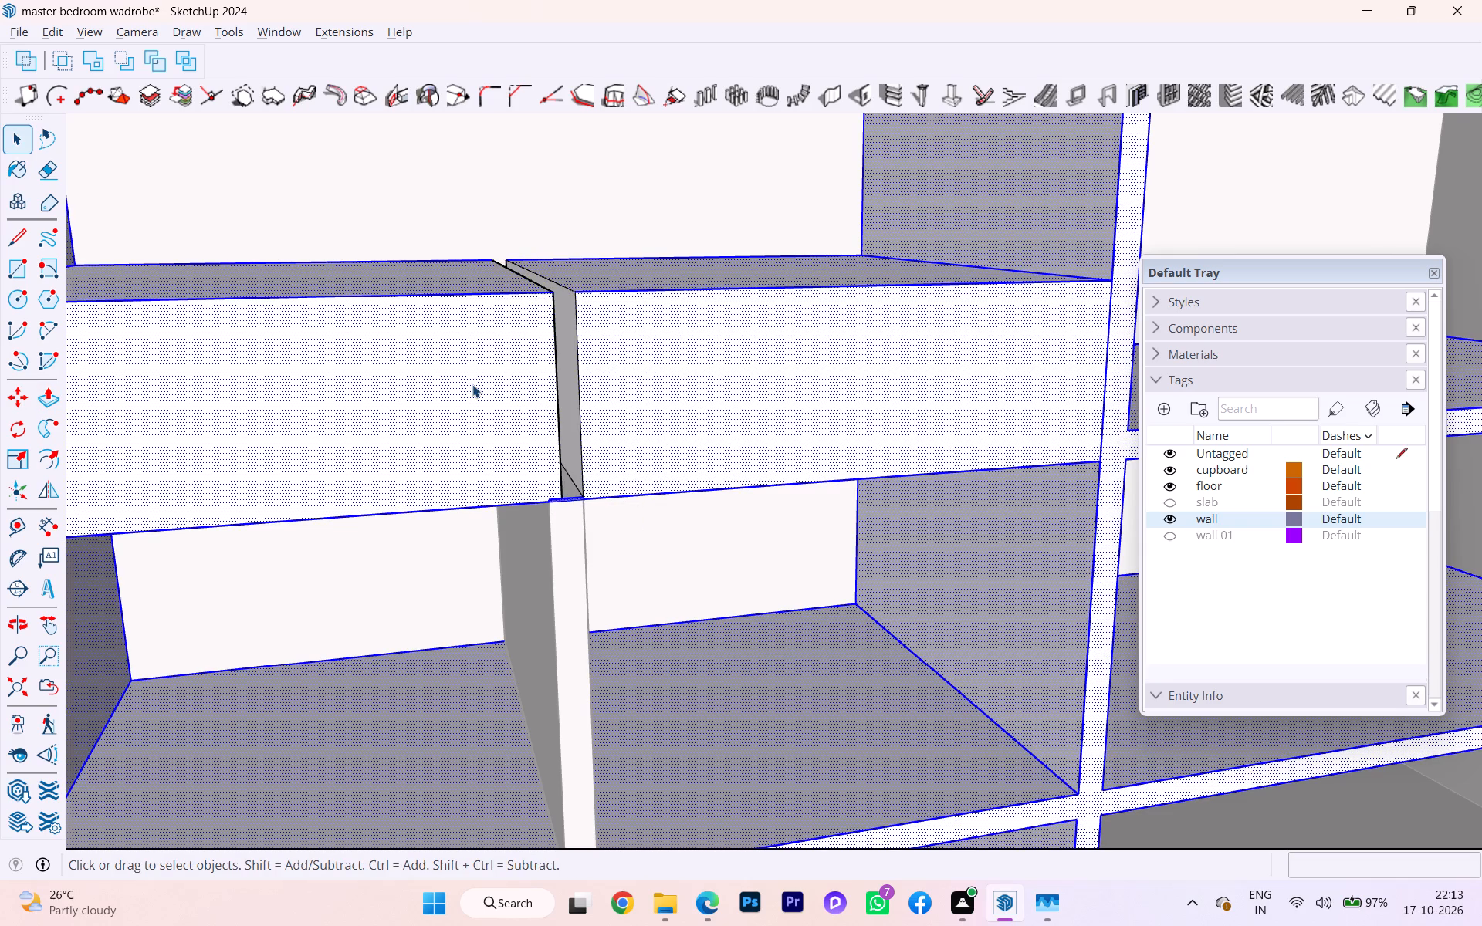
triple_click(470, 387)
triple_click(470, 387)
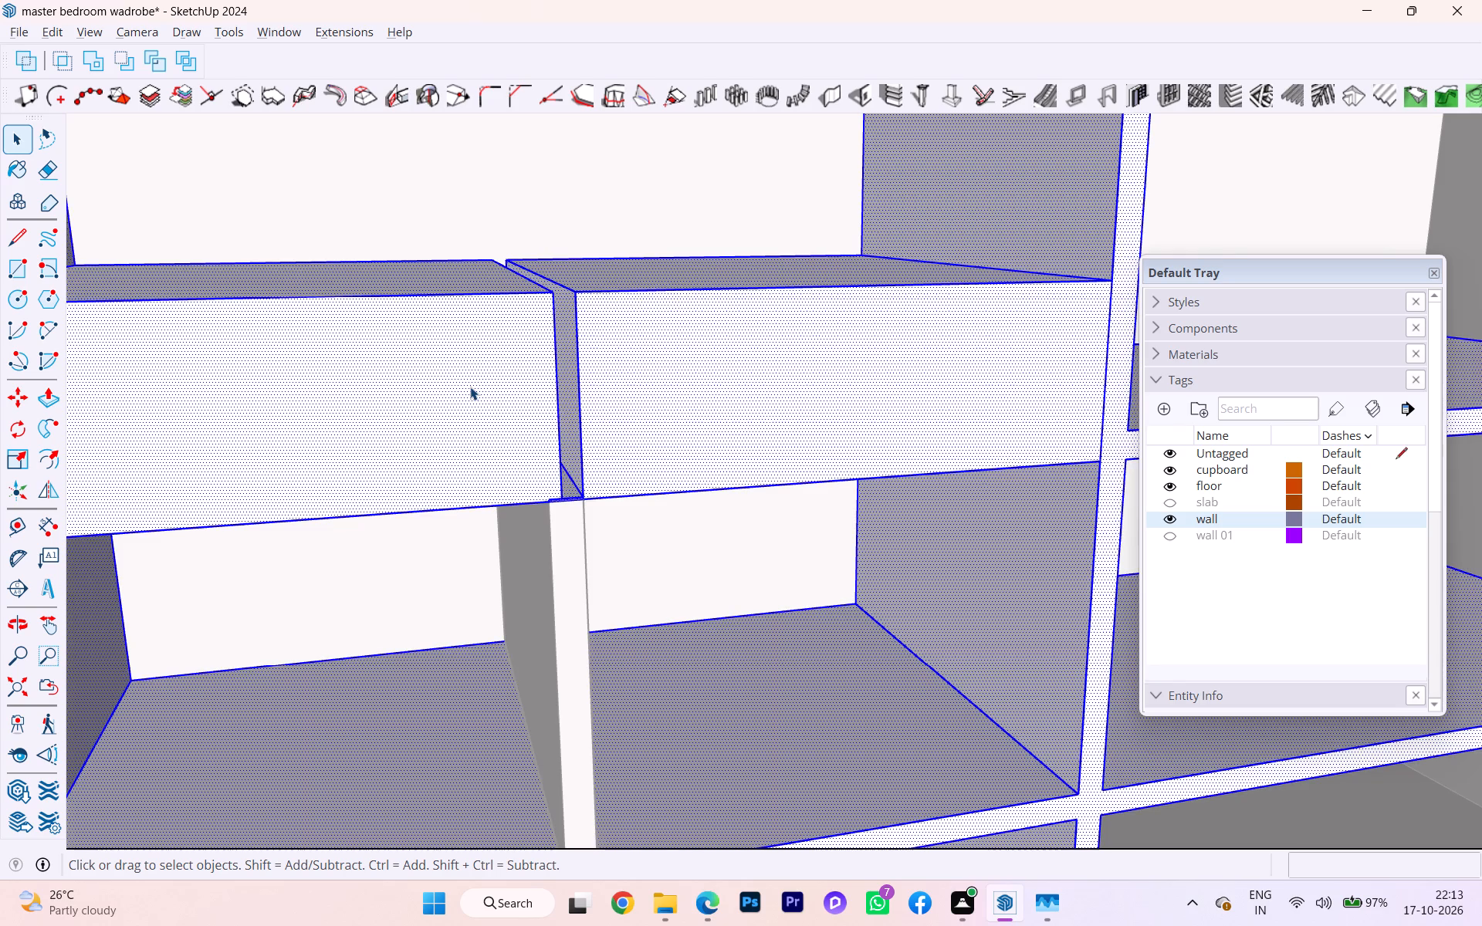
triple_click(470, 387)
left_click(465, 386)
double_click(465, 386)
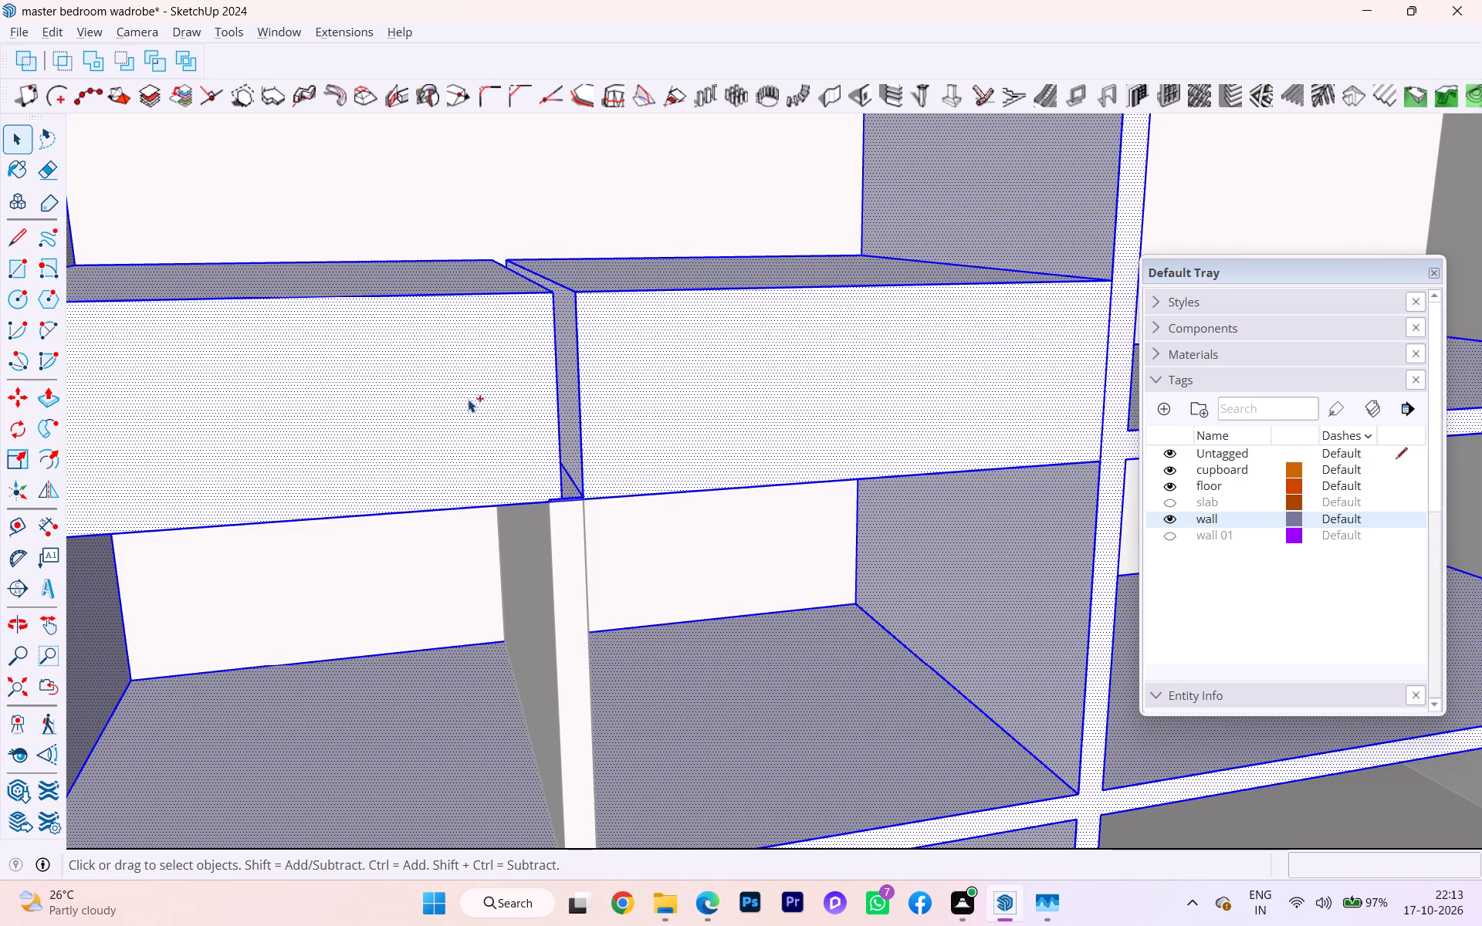
Undo back through both raised blocks and the recent edge lines to the flat middle-bay shelf with only the right divider line.
key("ctrl+z")
key("ctrl+z")
key("ctrl+z")
key("ctrl+z")
key("ctrl+z")
key("ctrl+z")
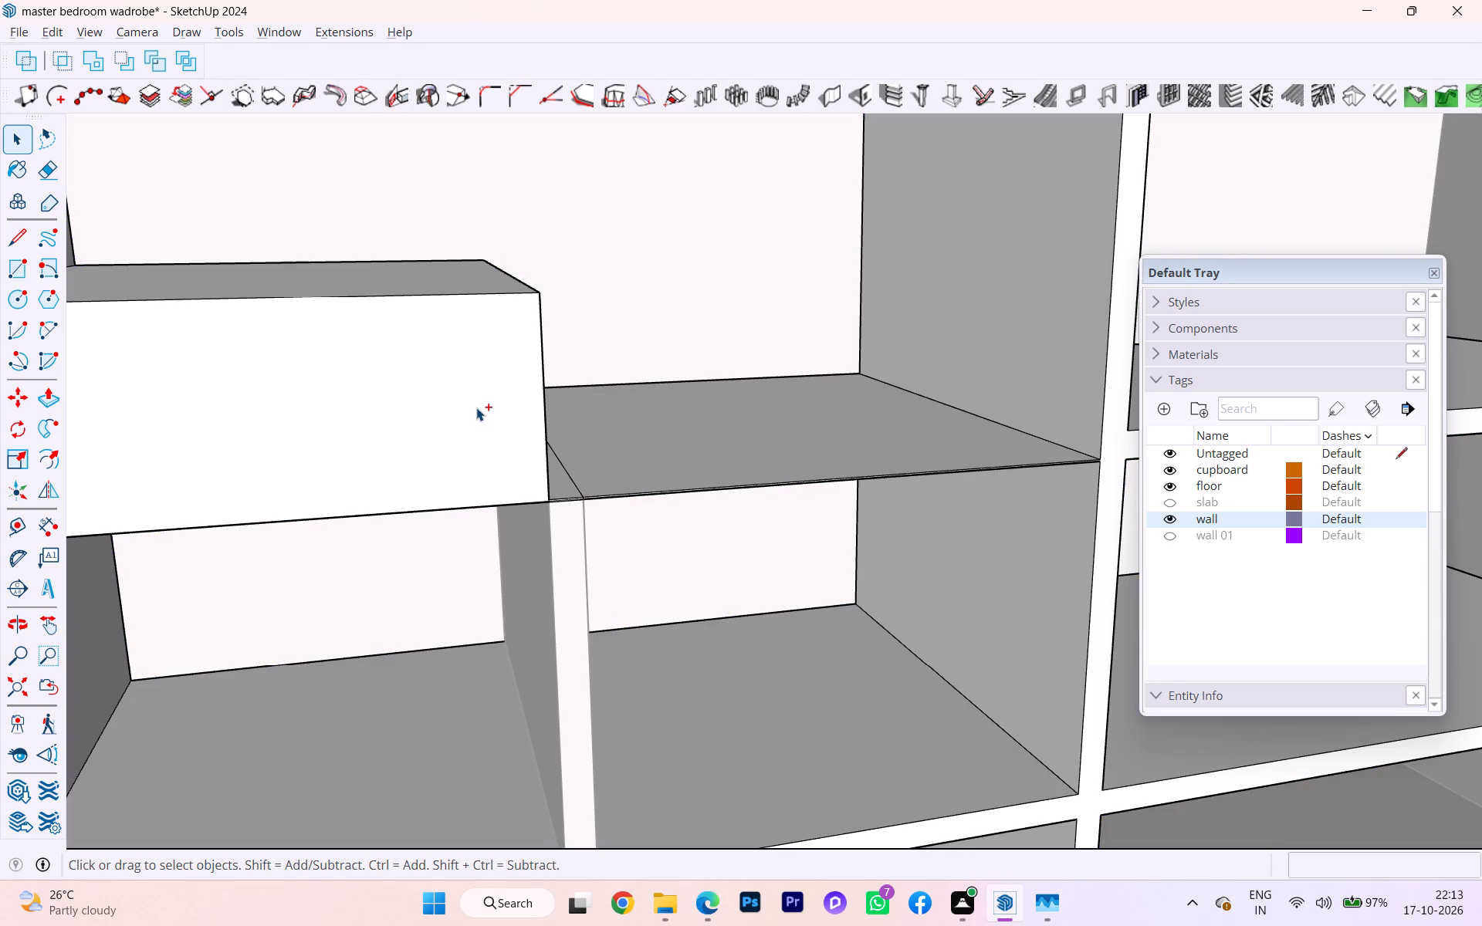
key("ctrl+z")
key("ctrl+z")
key("ctrl+z")
key("ctrl+z")
key("ctrl+z")
key("ctrl+z")
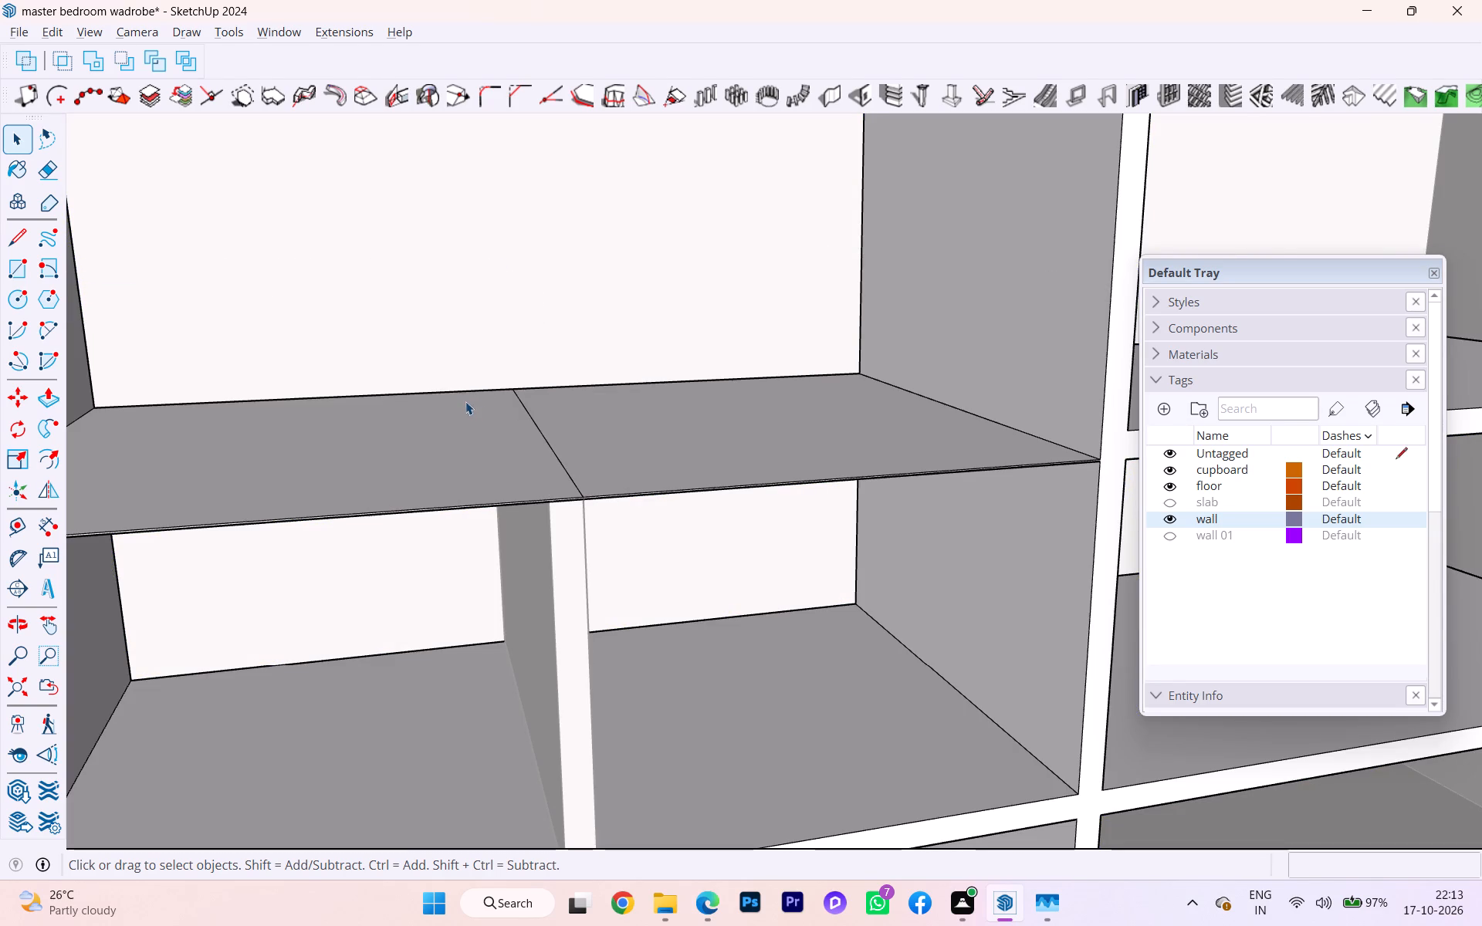
Draw a short vertical line across the upper shelf's front edge at the middle bay's left end, against the upright.
scroll(465, 401, "down", 7)
scroll(261, 456, "up", 1)
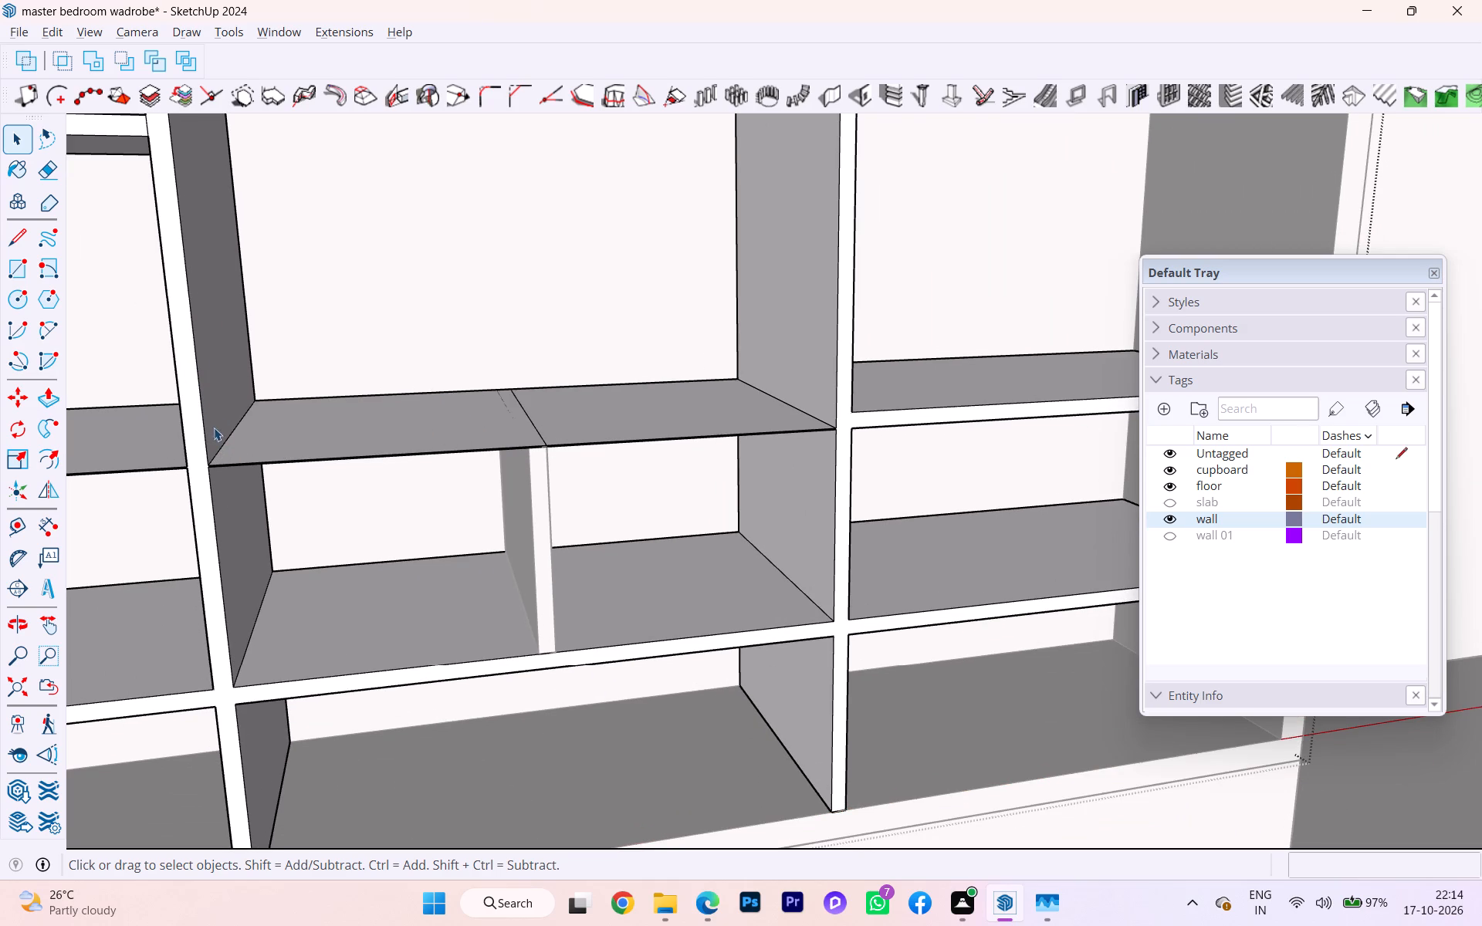
key("l")
key("Return")
scroll(210, 478, "up", 5)
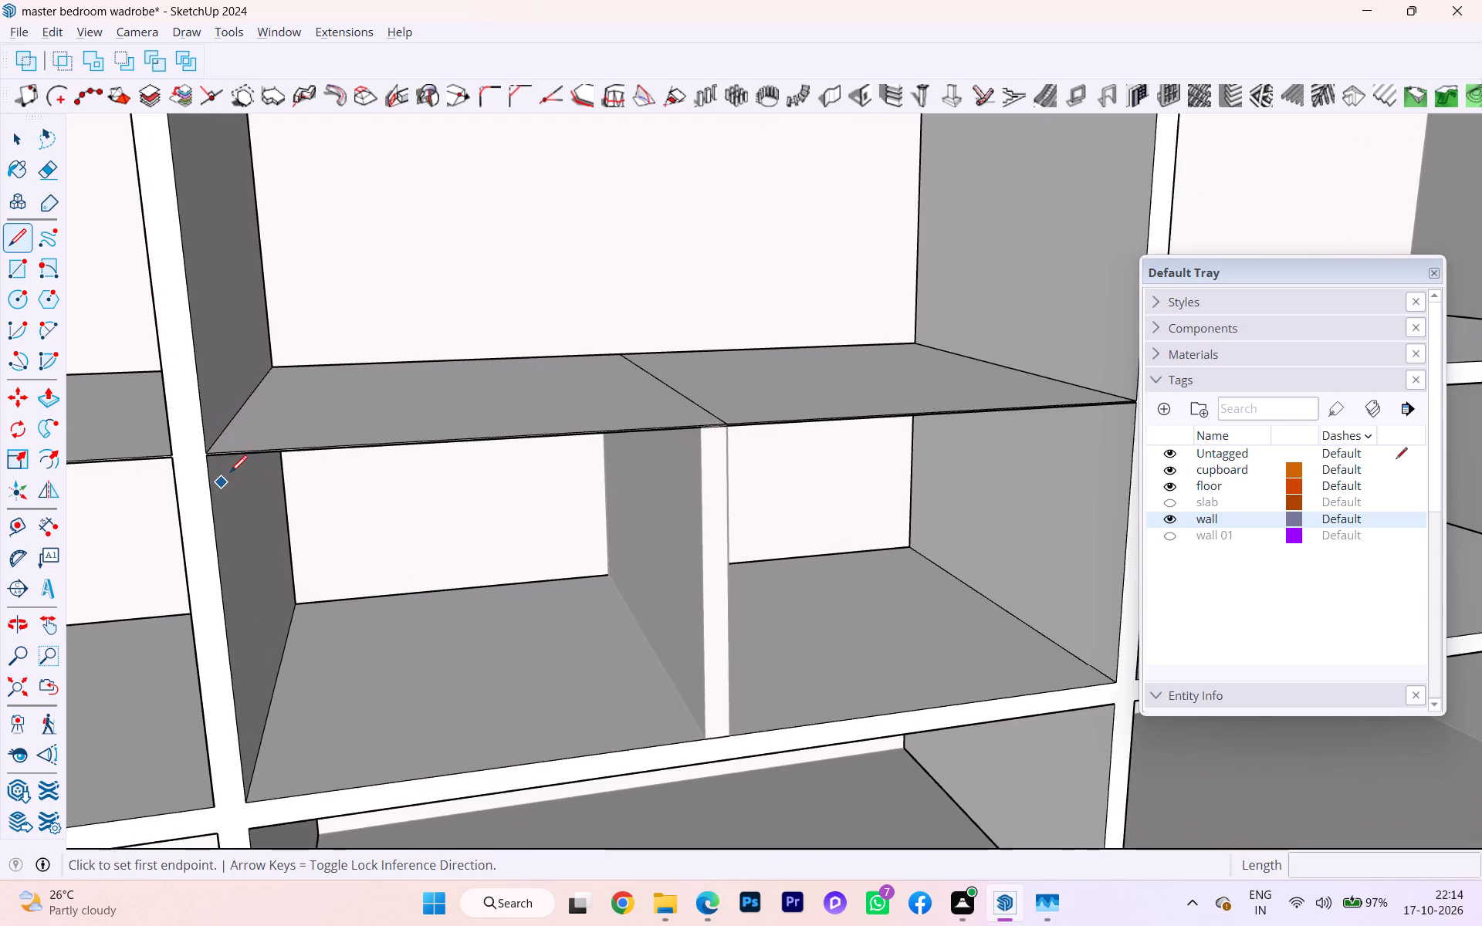
scroll(230, 469, "down", 1)
scroll(230, 472, "up", 5)
scroll(225, 459, "down", 1)
scroll(225, 459, "up", 20)
scroll(225, 459, "up", 3)
scroll(161, 436, "down", 1)
scroll(161, 436, "up", 4)
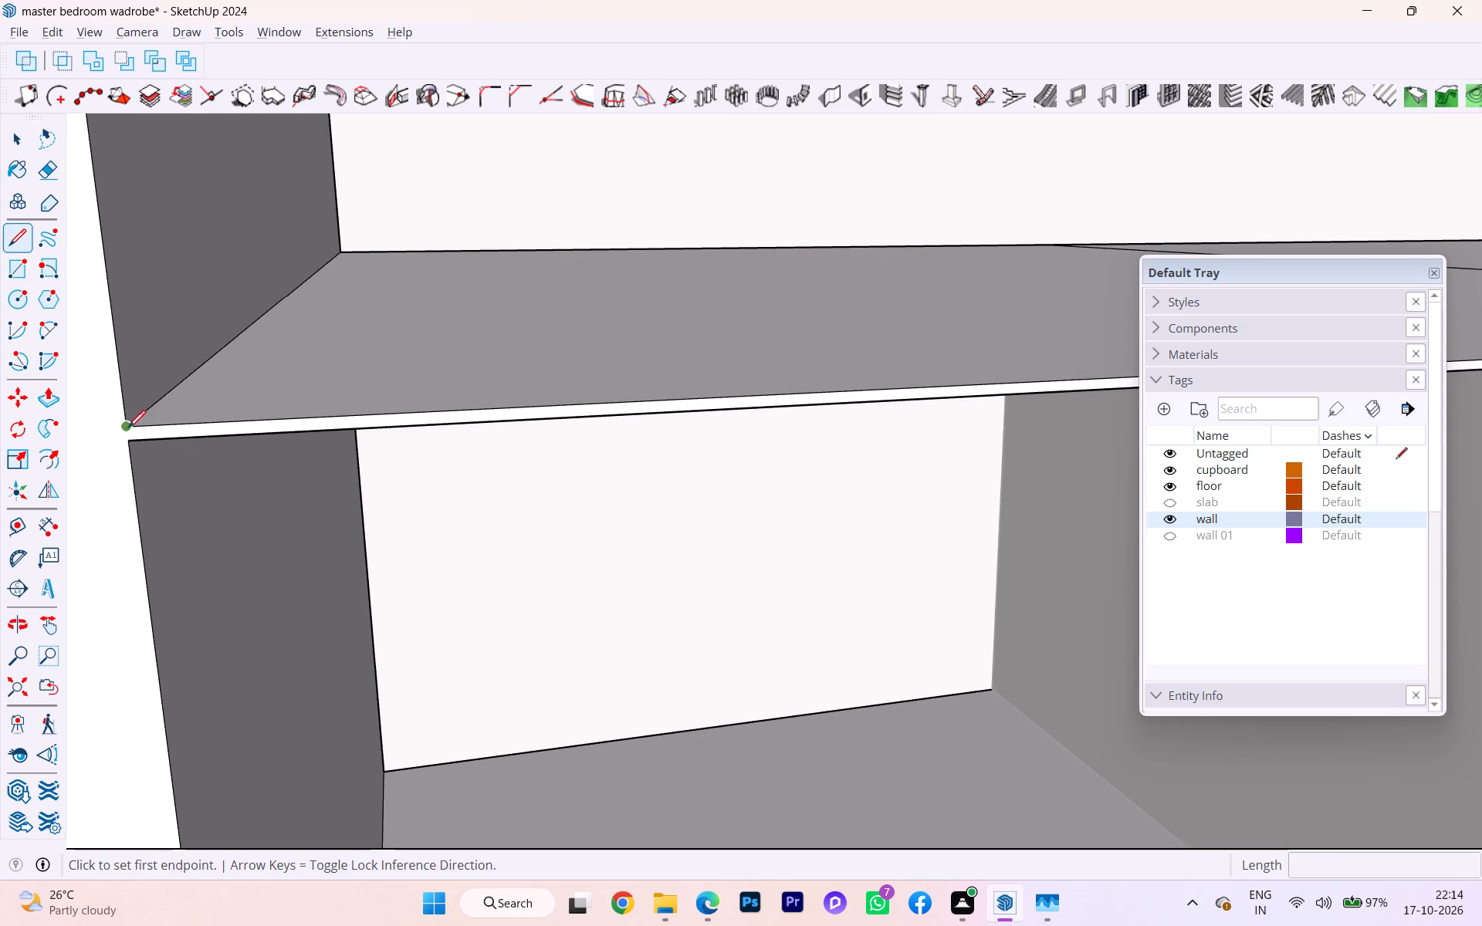
left_click(127, 428)
left_click(127, 443)
key("space")
Draw a short vertical line across the shelf's front edge at the lower divider's left side.
scroll(120, 419, "down", 4)
scroll(113, 419, "up", 1)
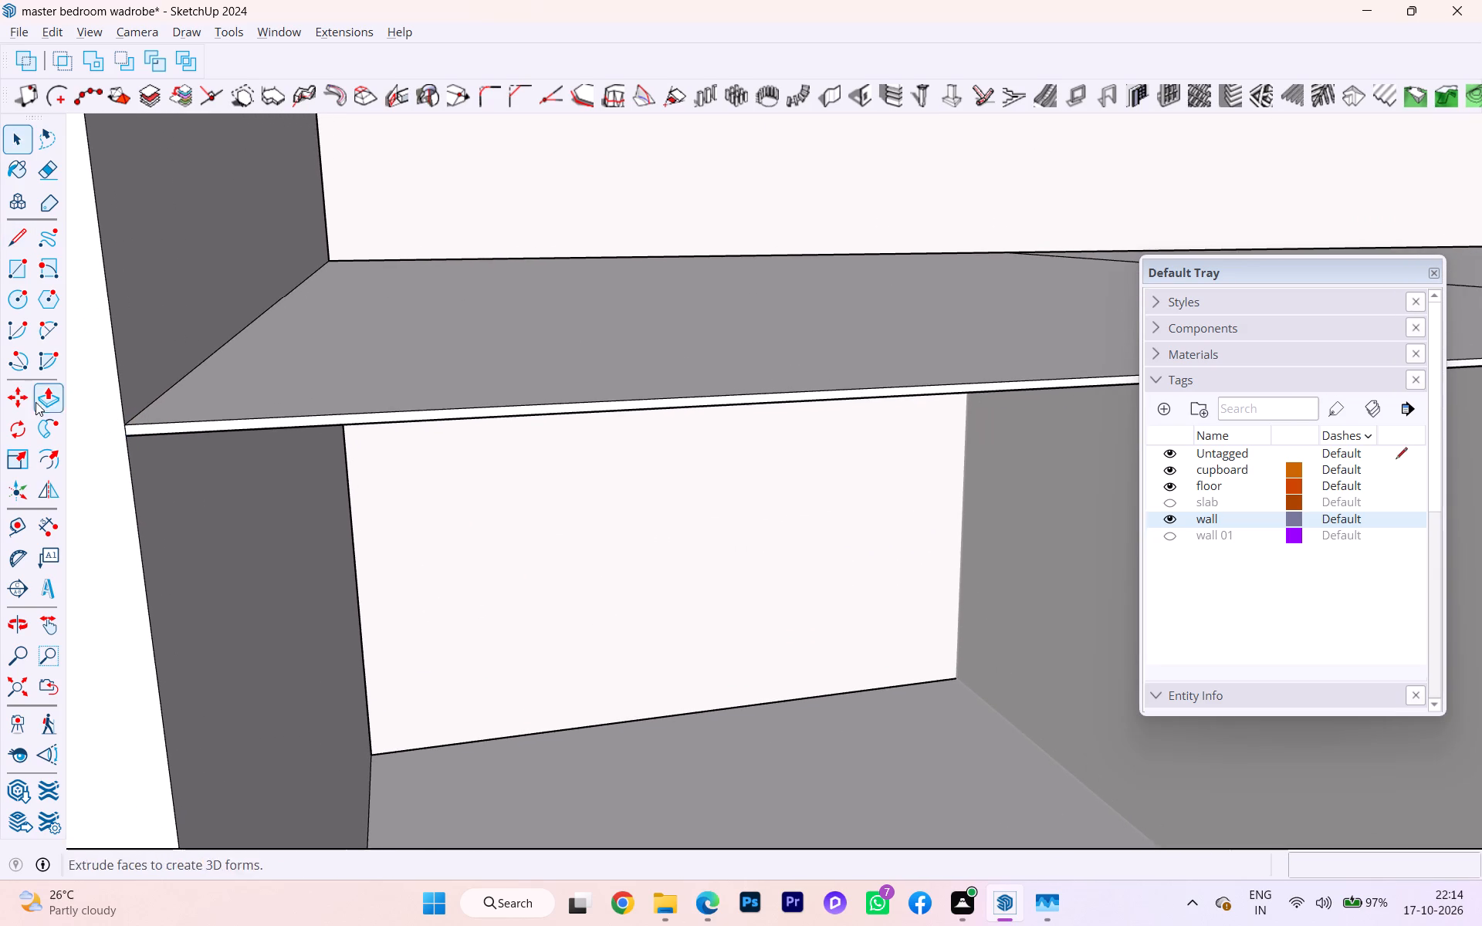
scroll(1, 393, "down", 3)
scroll(0, 393, "up", 2)
scroll(0, 393, "down", 3)
scroll(123, 406, "up", 1)
scroll(127, 406, "down", 1)
scroll(137, 405, "up", 1)
scroll(138, 405, "down", 3)
scroll(238, 401, "up", 1)
scroll(239, 401, "down", 1)
scroll(255, 406, "up", 4)
scroll(266, 409, "down", 2)
scroll(387, 431, "down", 11)
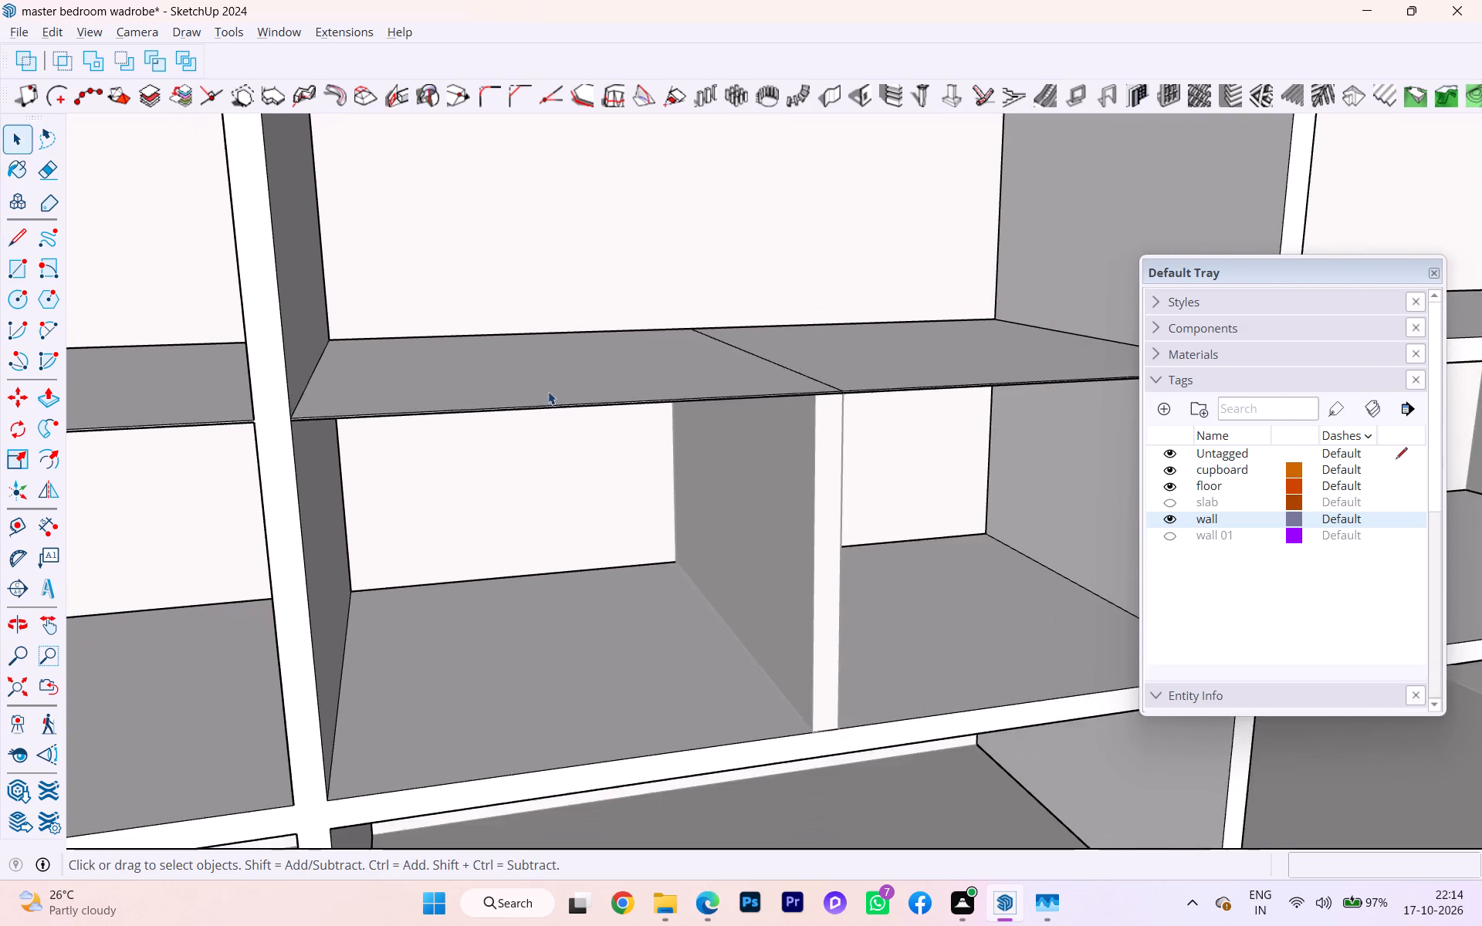
scroll(552, 394, "down", 1)
middle_click_drag(553, 397, 394, 451)
scroll(589, 451, "up", 5)
scroll(763, 428, "up", 2)
scroll(765, 424, "down", 1)
scroll(766, 424, "up", 3)
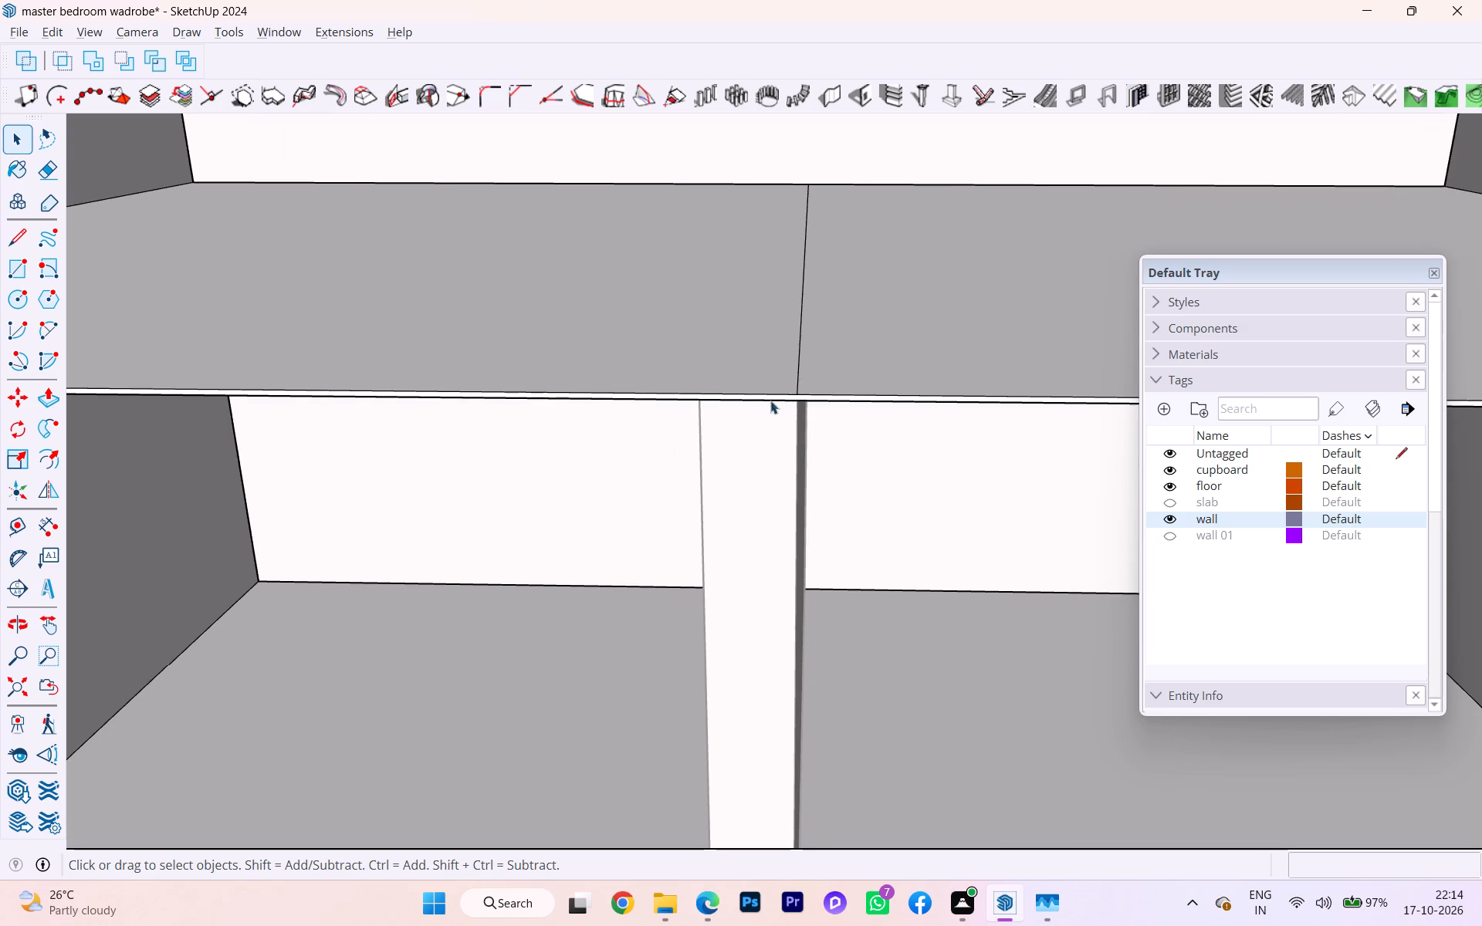
scroll(743, 402, "up", 3)
key("l")
key("Return")
scroll(685, 405, "up", 5)
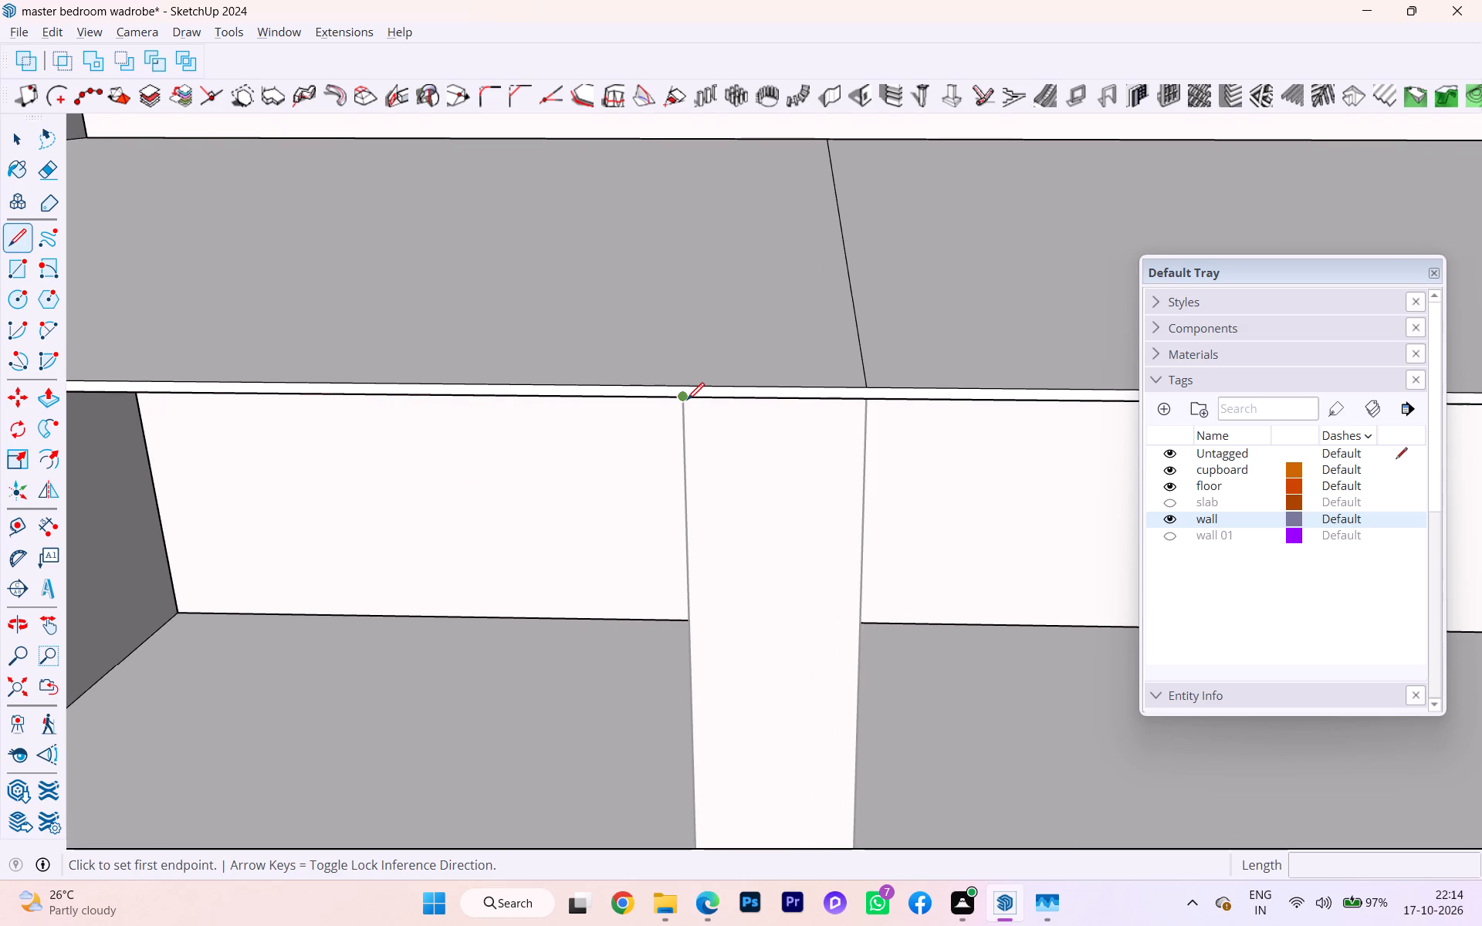
left_click(687, 400)
left_click(685, 380)
key("space")
Draw two short vertical lines close together across the middle-bay shelf's front edge above the divider, marking a narrow strip.
scroll(675, 381, "down", 1)
scroll(675, 381, "up", 2)
scroll(675, 381, "down", 2)
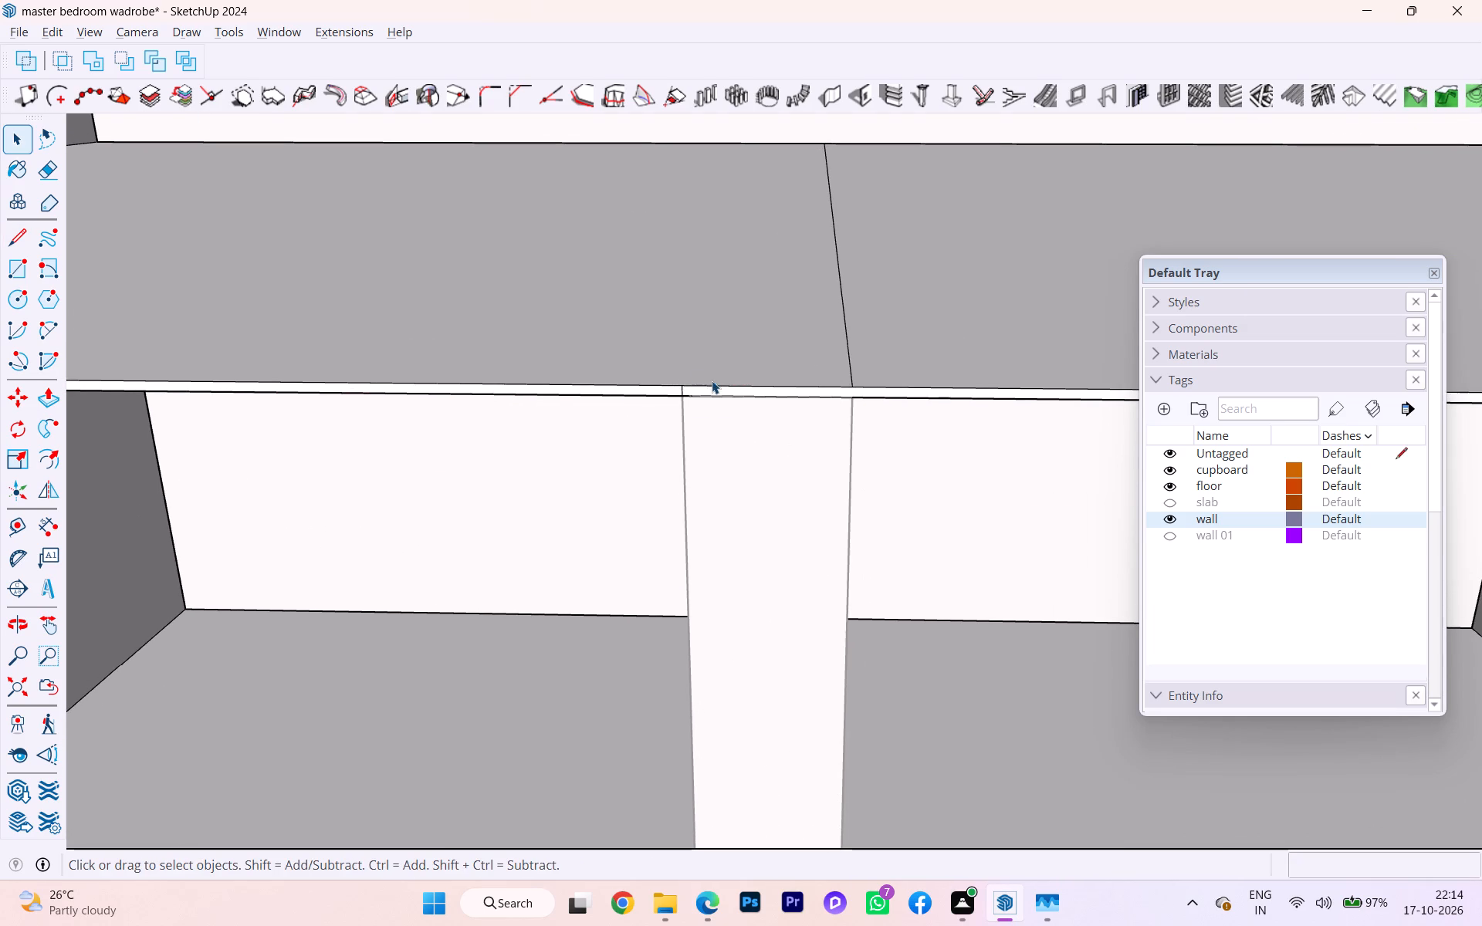
key("l")
key("Return")
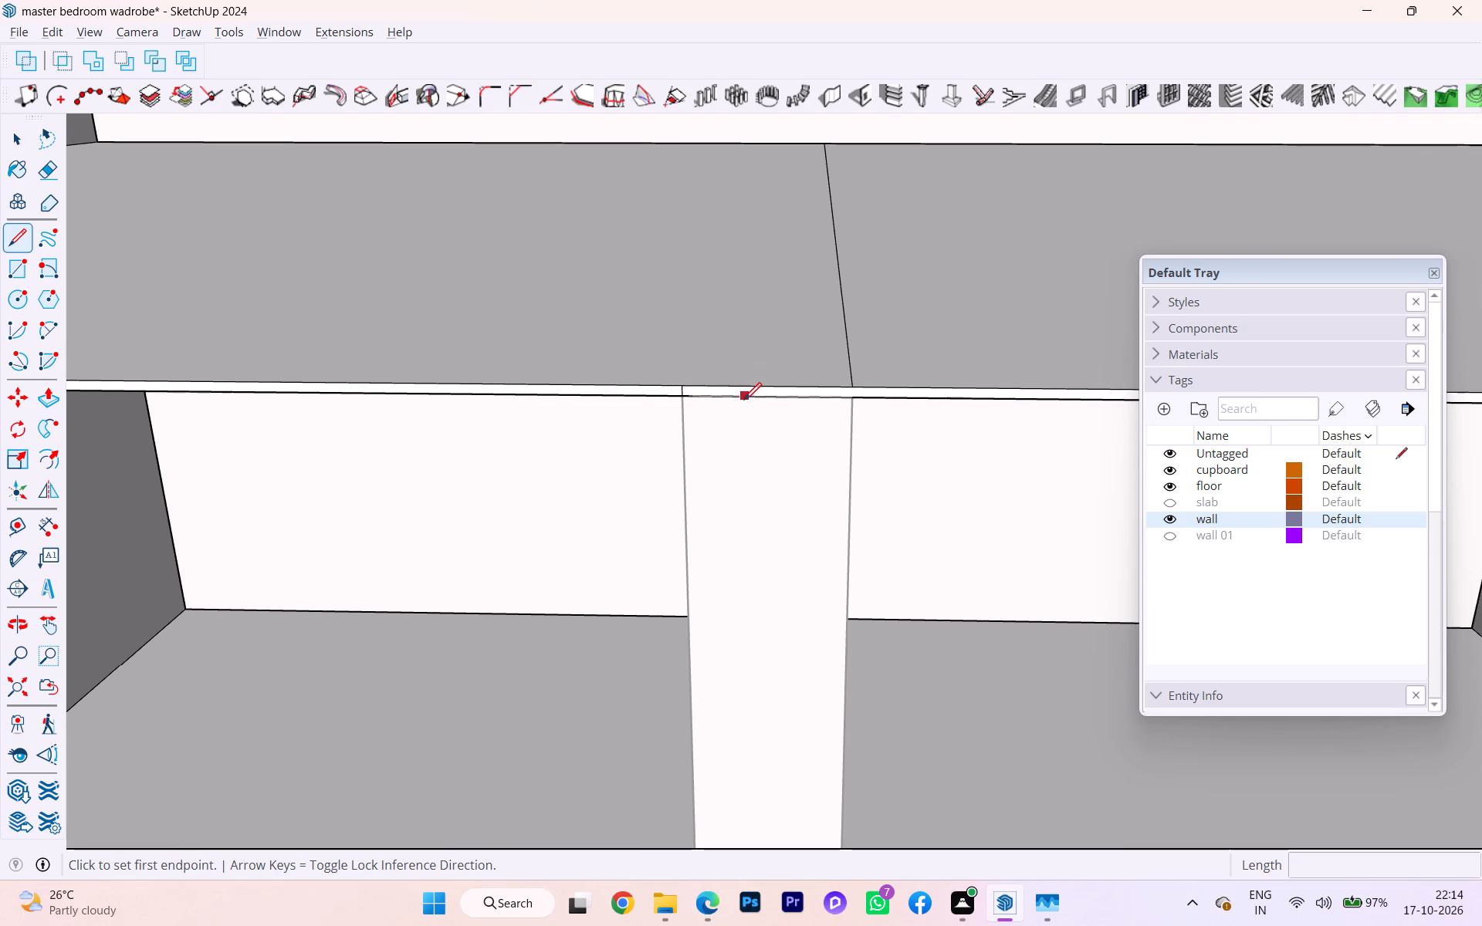
left_click(743, 400)
left_click(741, 384)
key("space")
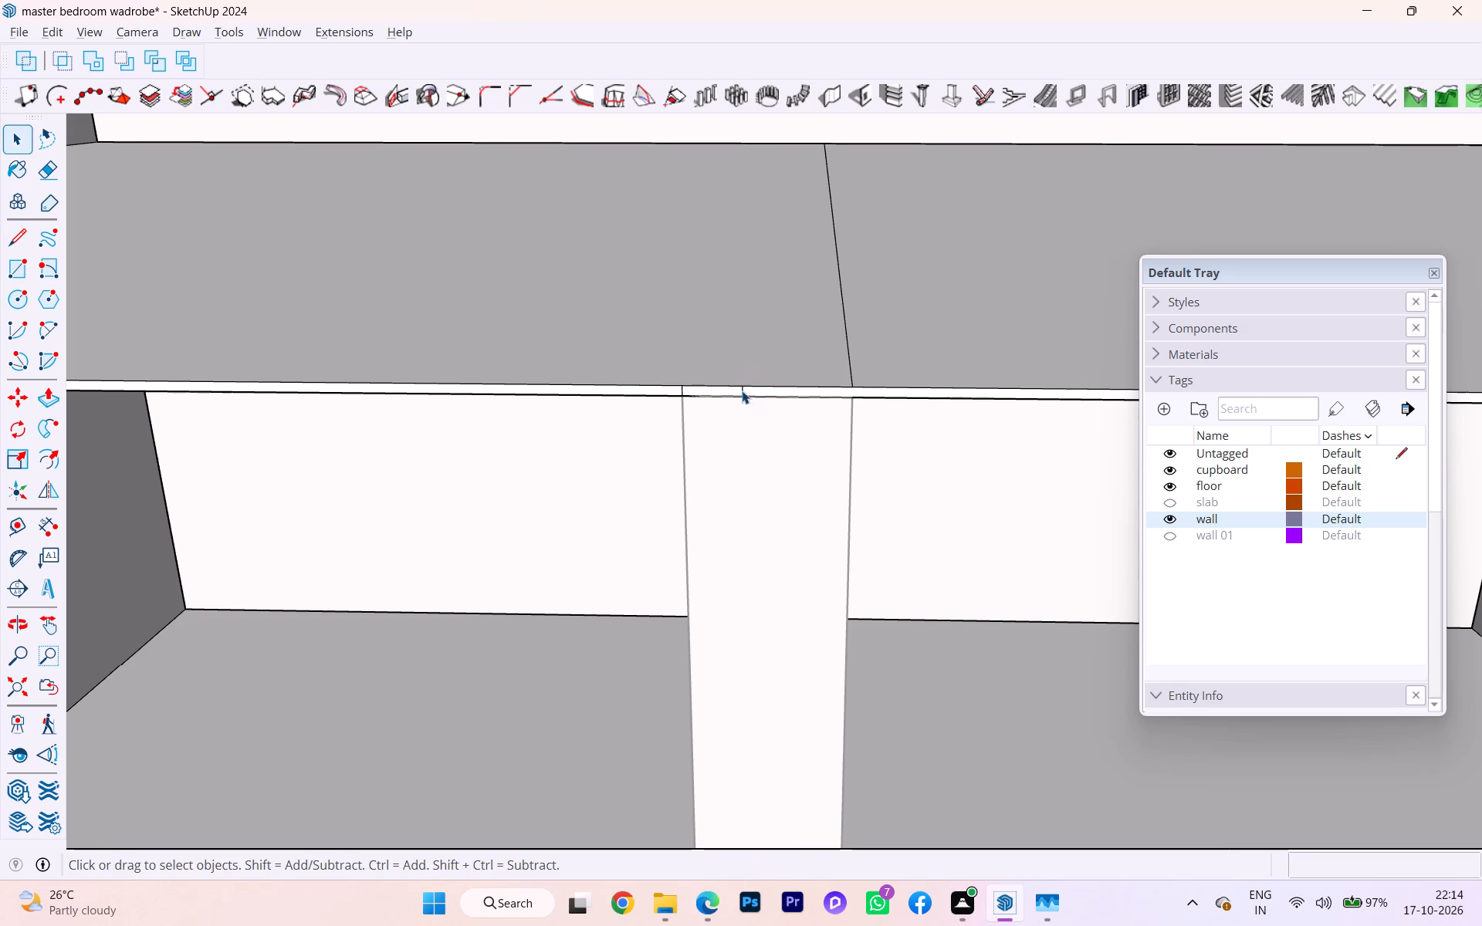
key("l")
key("Return")
scroll(757, 401, "up", 3)
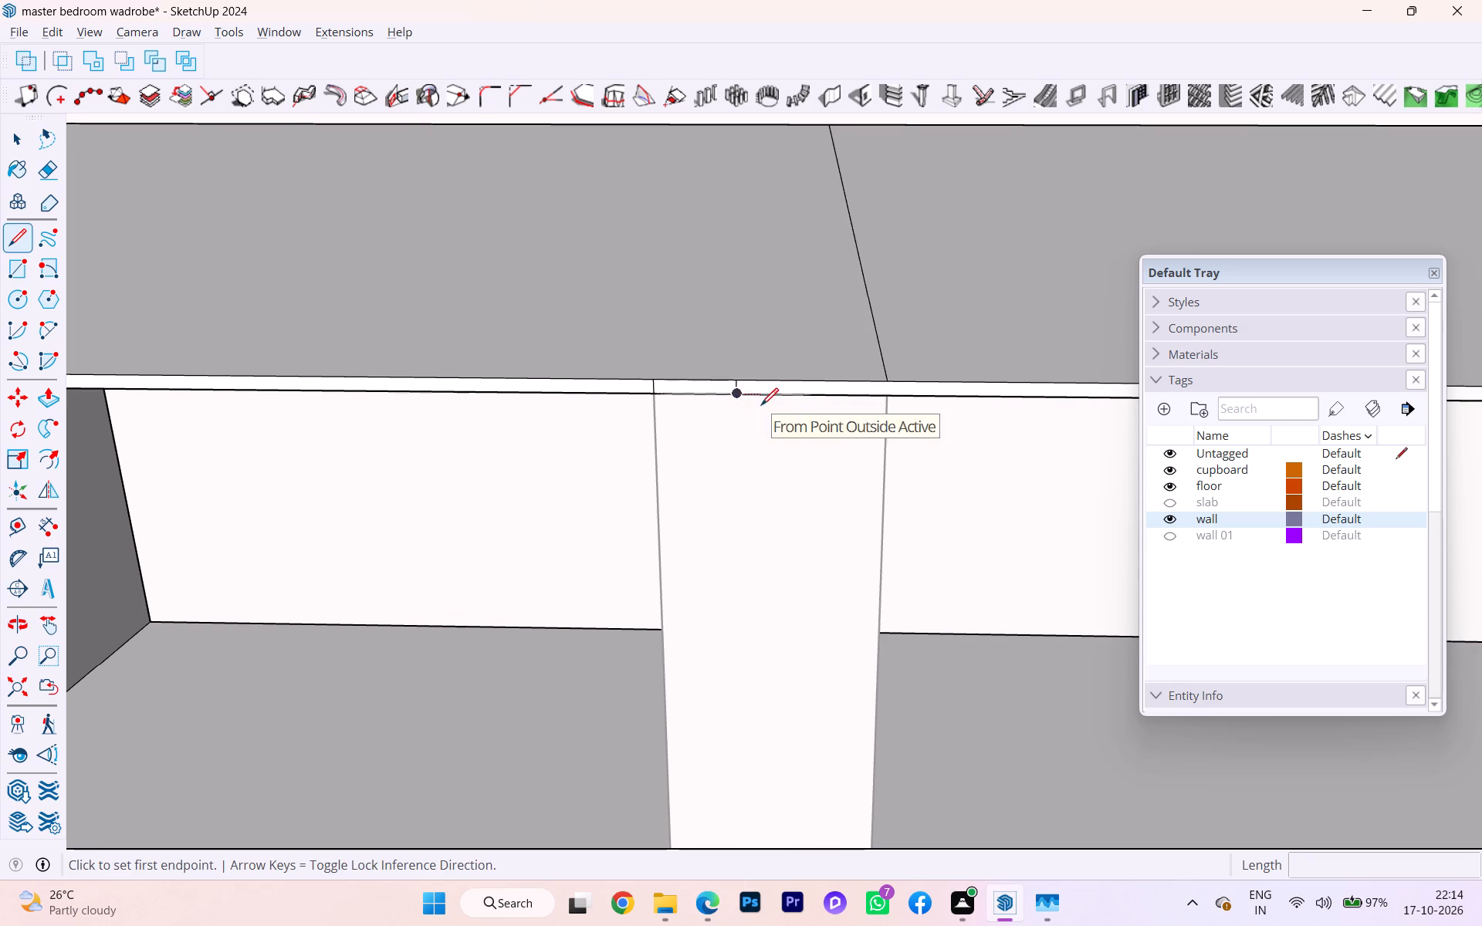
left_click(765, 397)
left_click(770, 377)
key("space")
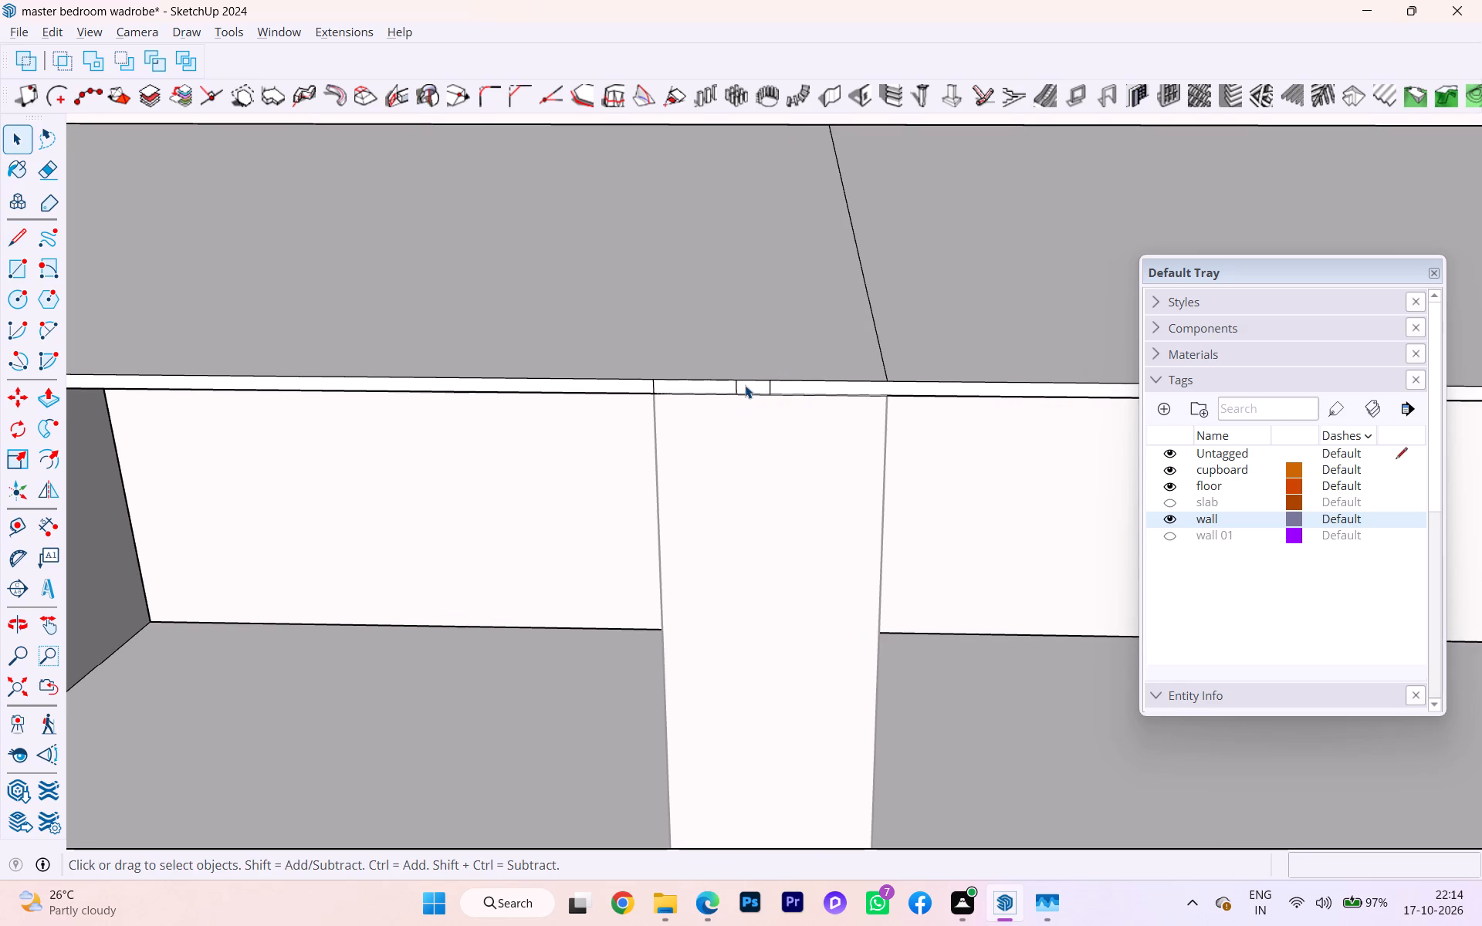
Push/Pull the narrow strip between the two lines back to the shelf's rear edge, cutting a thin slot through the shelf.
scroll(748, 381, "down", 3)
left_click(705, 384)
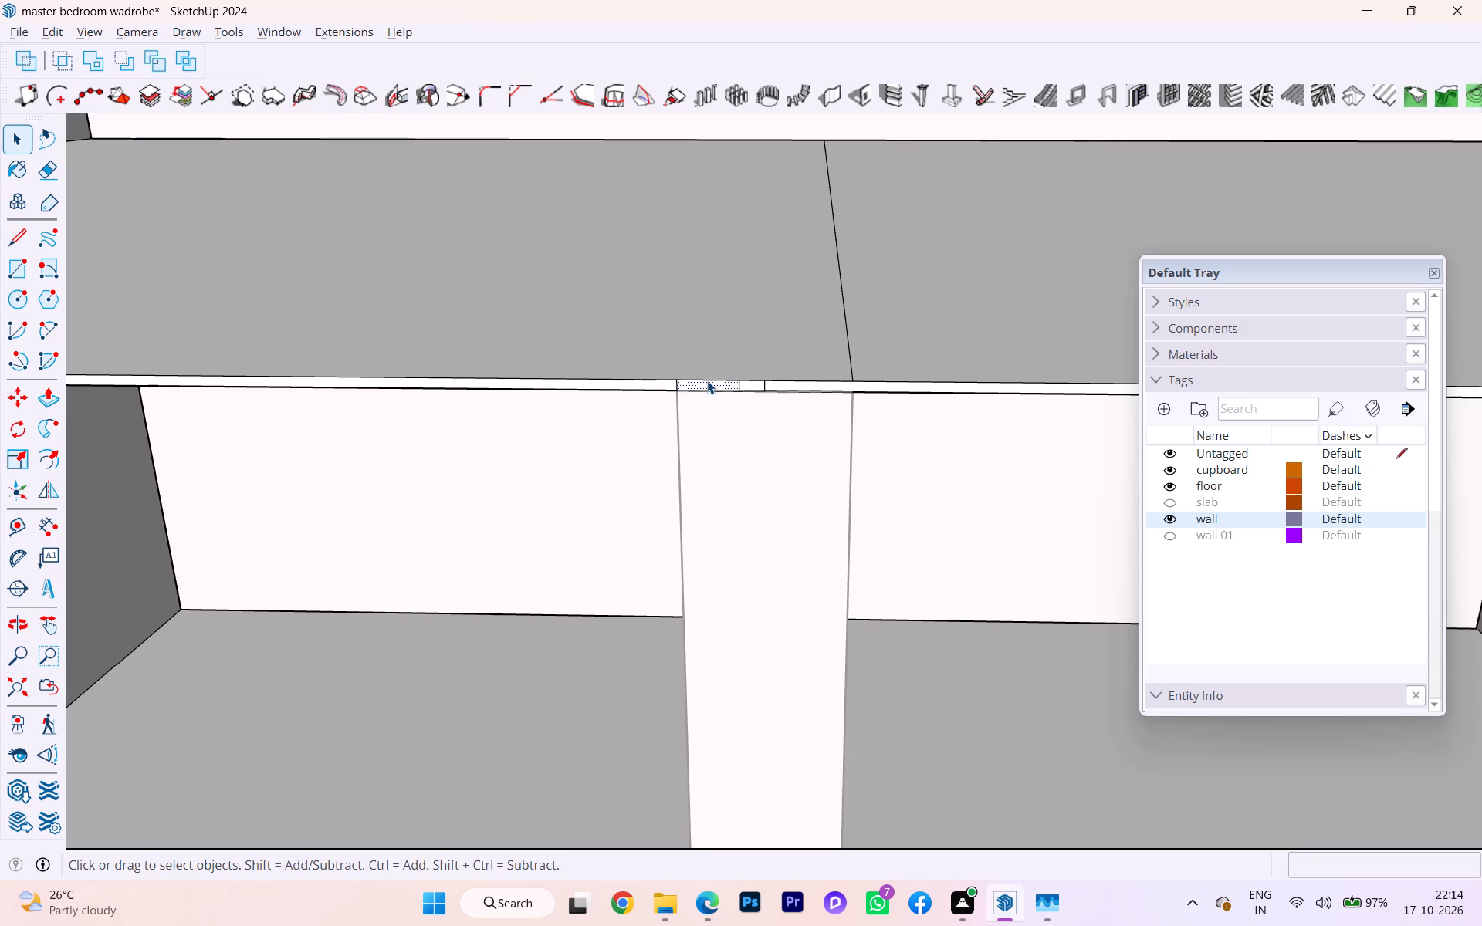
left_click(743, 387)
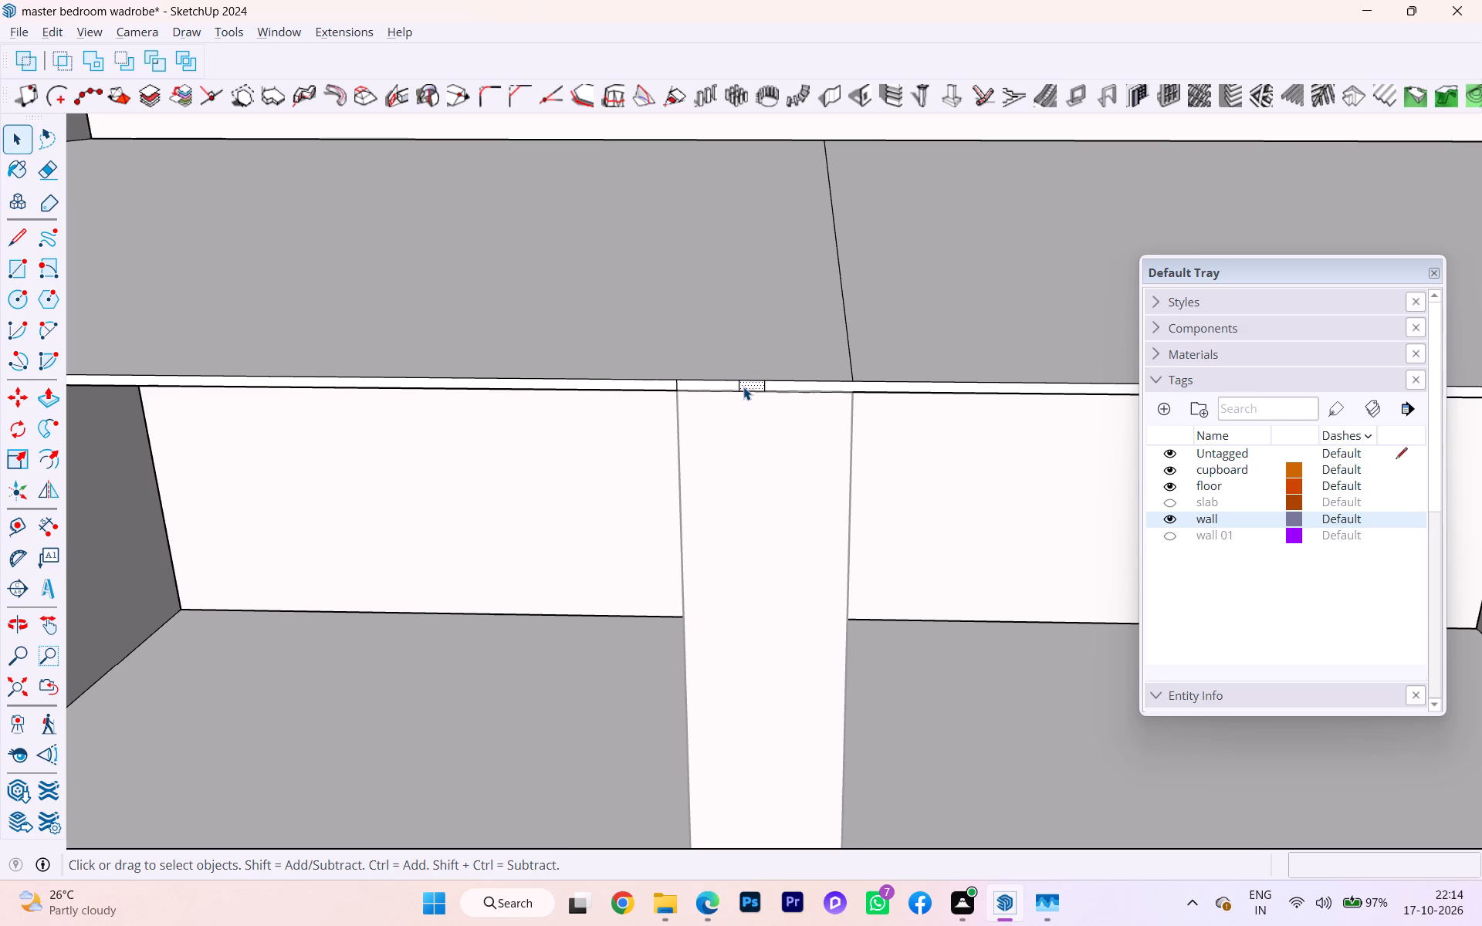
key("p")
left_click(751, 380)
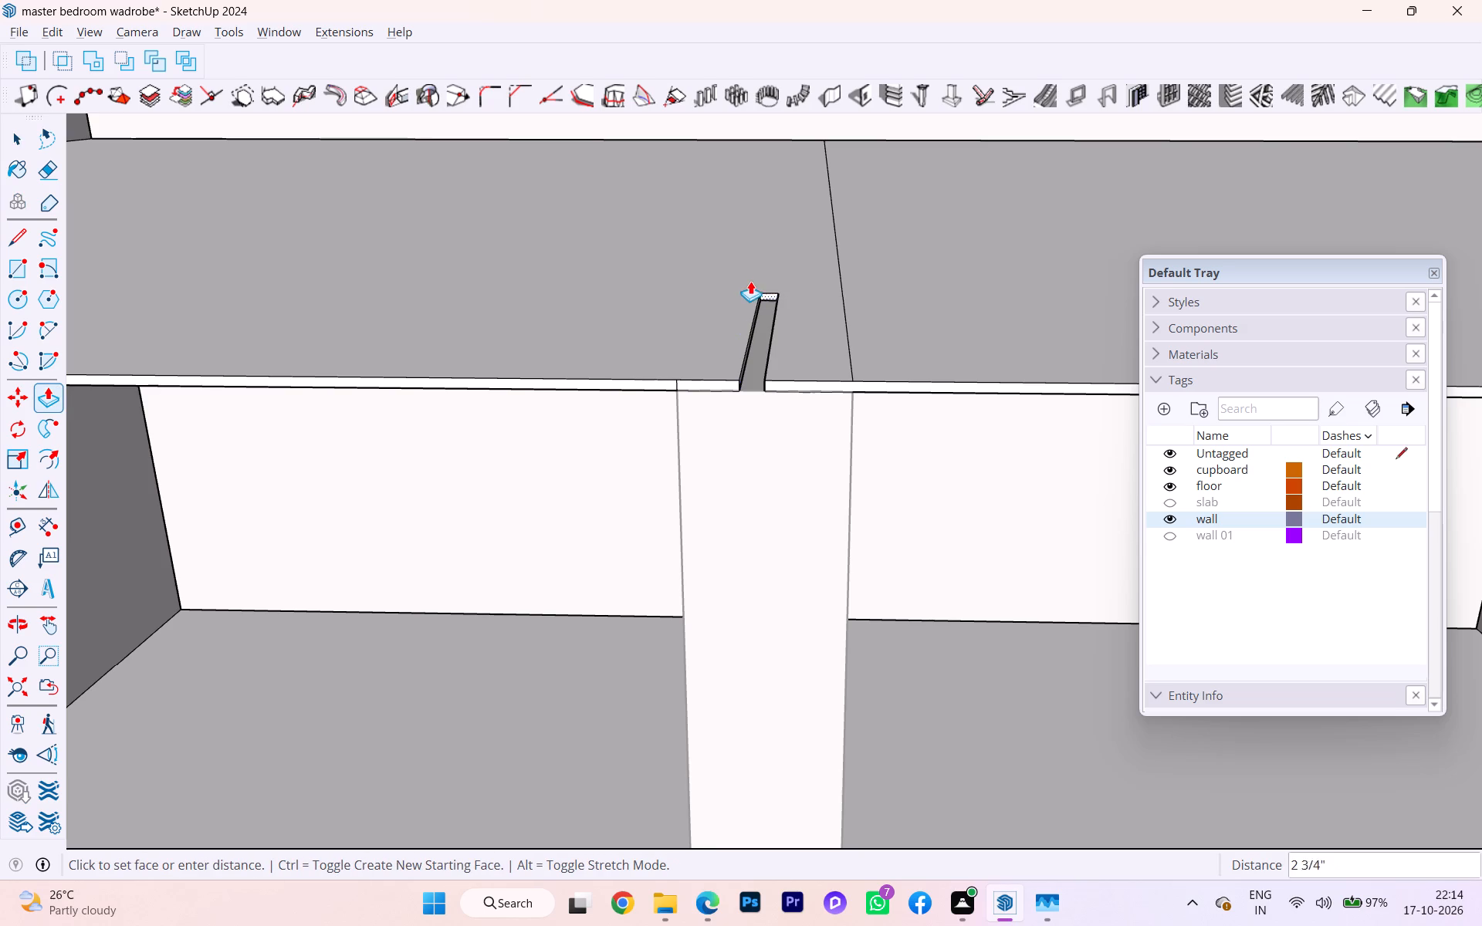
scroll(749, 279, "down", 1)
scroll(749, 279, "up", 4)
scroll(749, 279, "down", 1)
scroll(751, 279, "up", 2)
scroll(751, 279, "down", 5)
middle_click_drag(756, 299, 763, 347)
scroll(766, 330, "down", 2)
scroll(766, 330, "up", 2)
scroll(766, 329, "down", 4)
scroll(760, 228, "down", 2)
scroll(759, 229, "up", 1)
scroll(759, 230, "down", 1)
scroll(758, 231, "up", 1)
scroll(753, 242, "down", 13)
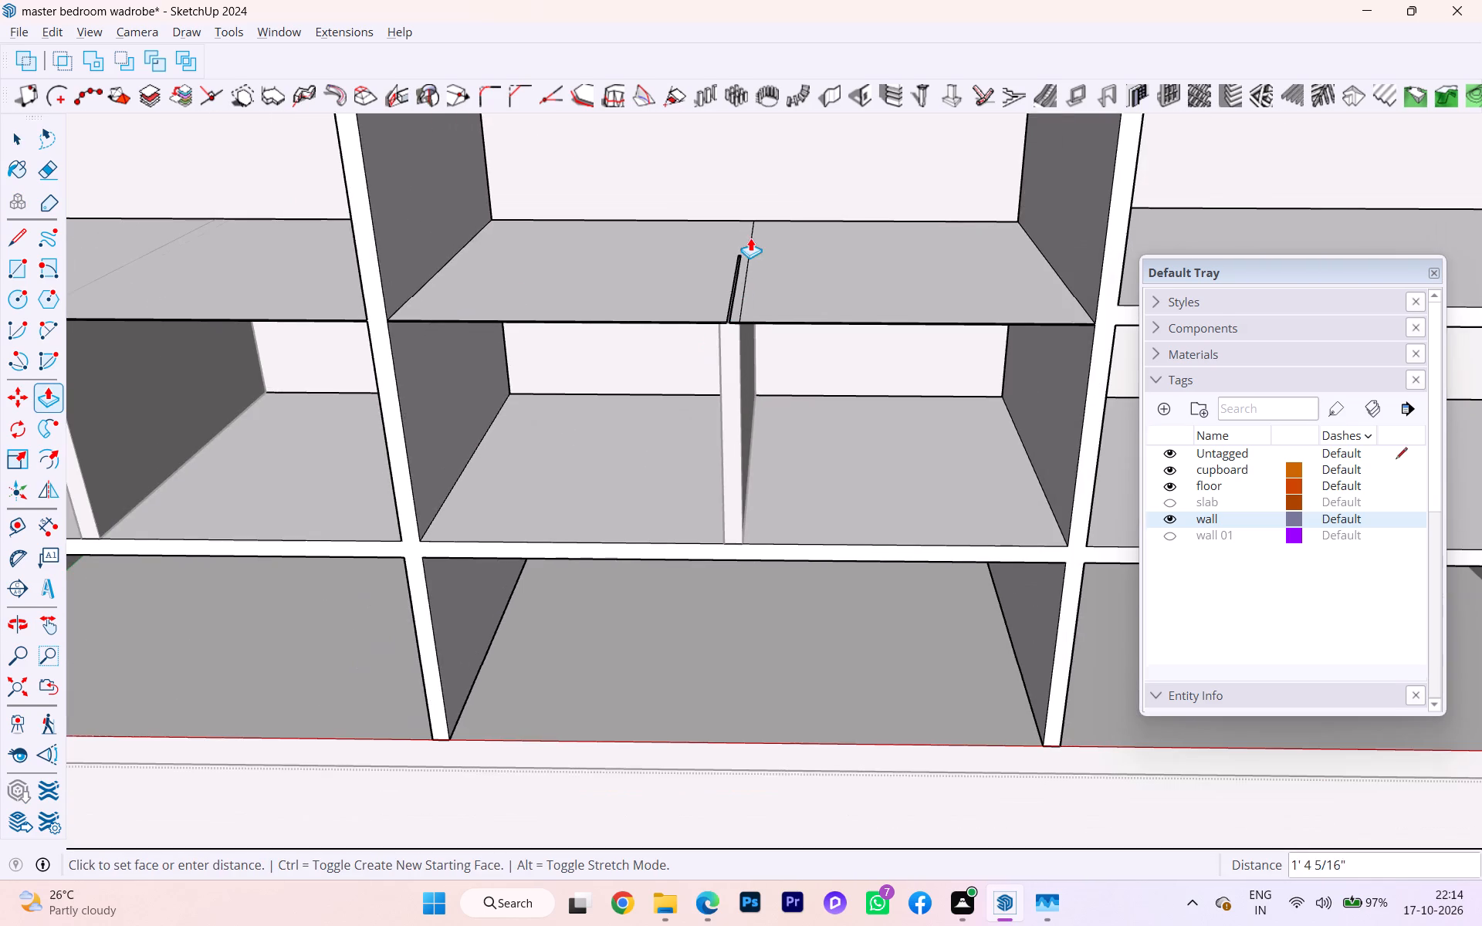
scroll(745, 207, "up", 3)
left_click(741, 218)
key("space")
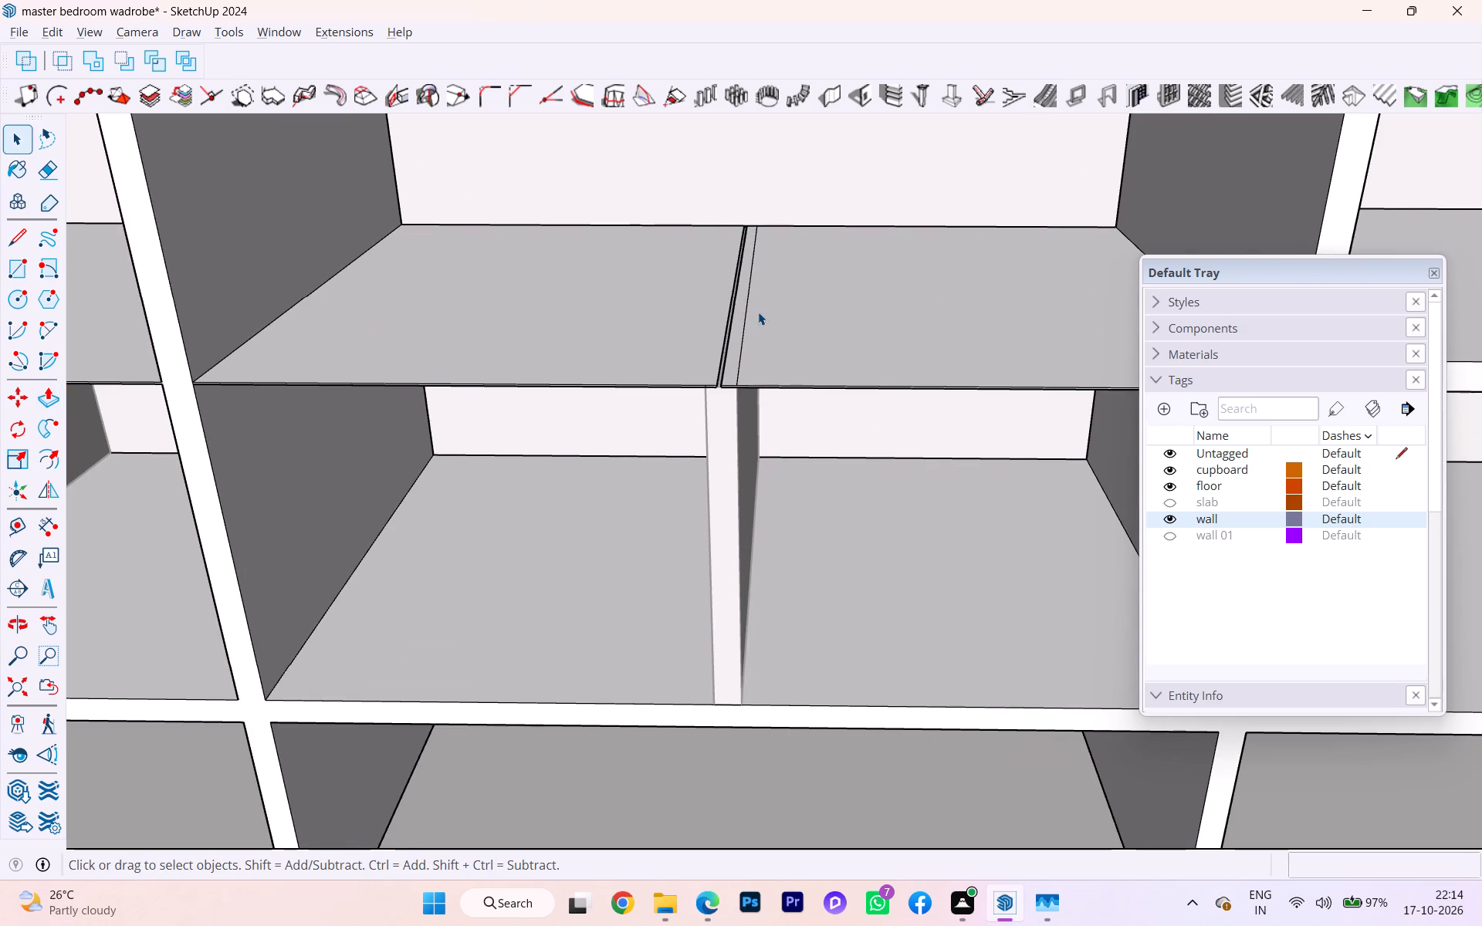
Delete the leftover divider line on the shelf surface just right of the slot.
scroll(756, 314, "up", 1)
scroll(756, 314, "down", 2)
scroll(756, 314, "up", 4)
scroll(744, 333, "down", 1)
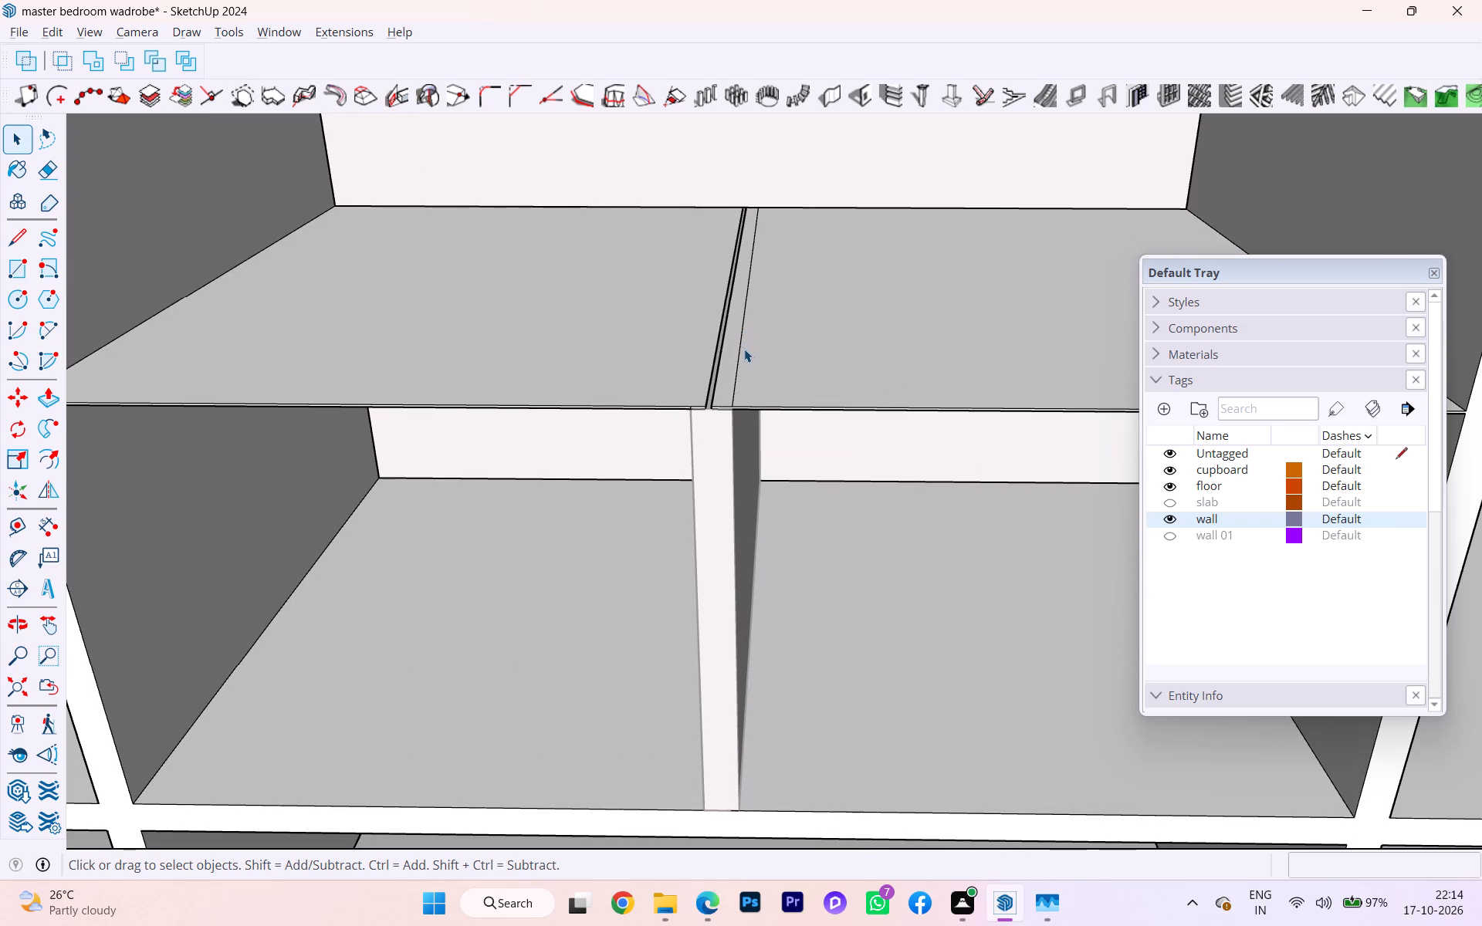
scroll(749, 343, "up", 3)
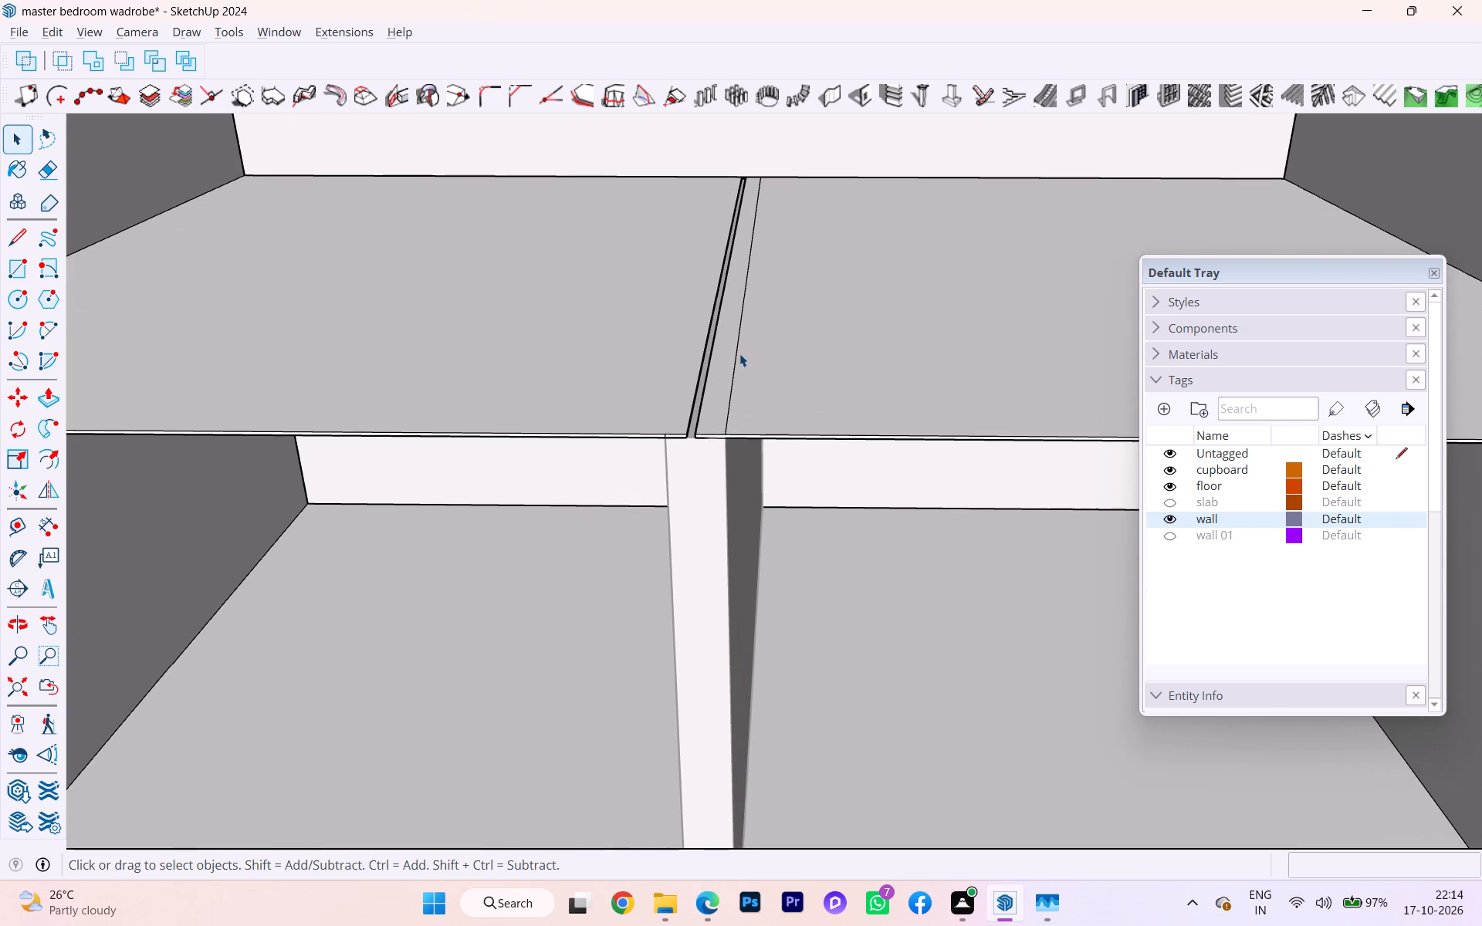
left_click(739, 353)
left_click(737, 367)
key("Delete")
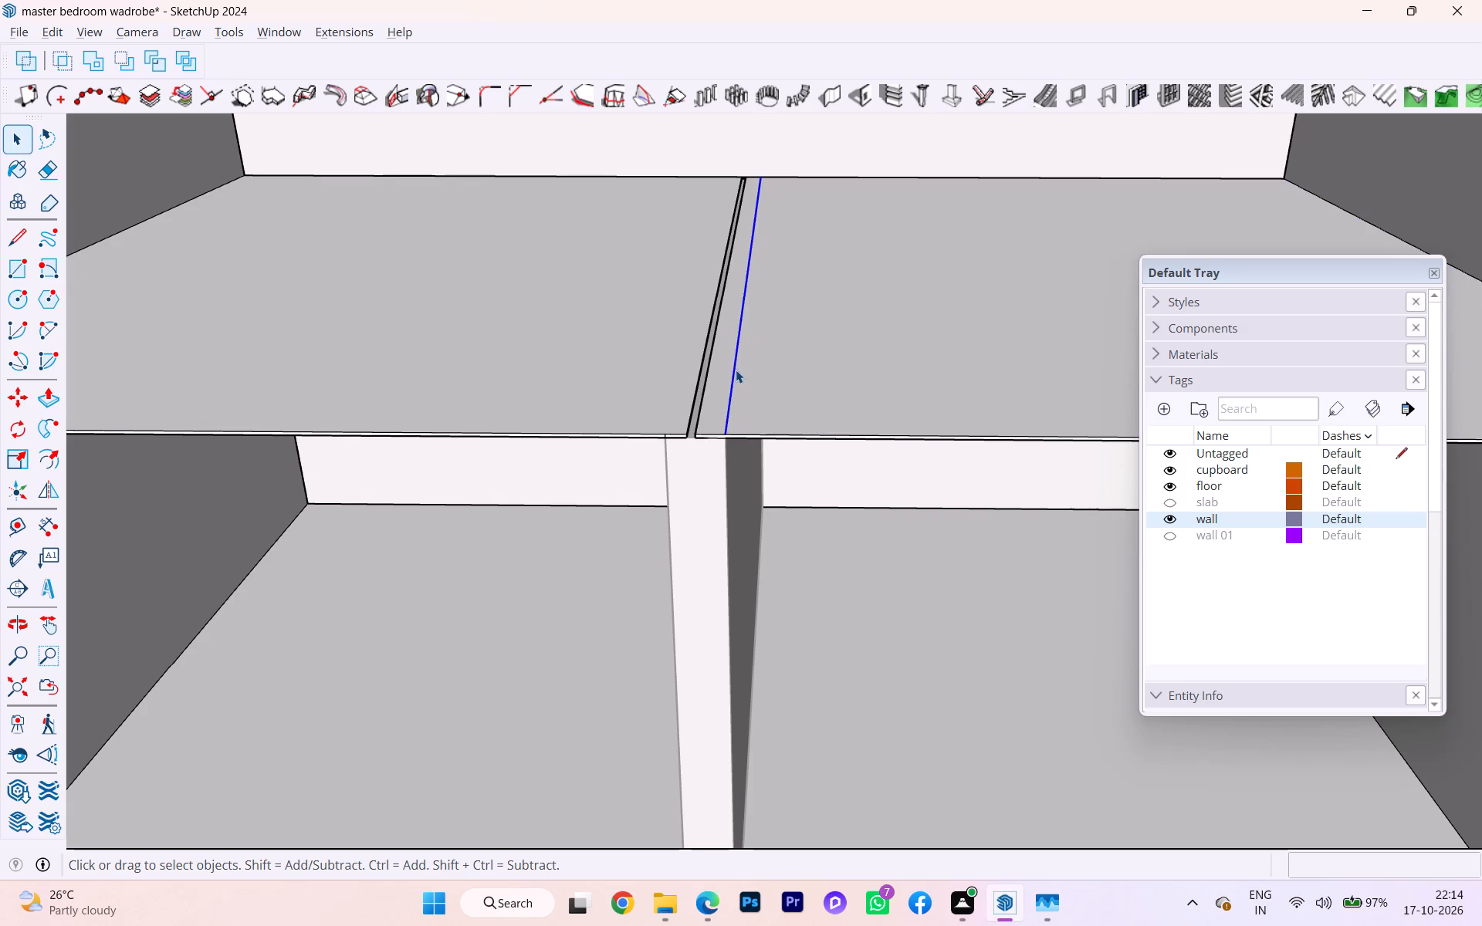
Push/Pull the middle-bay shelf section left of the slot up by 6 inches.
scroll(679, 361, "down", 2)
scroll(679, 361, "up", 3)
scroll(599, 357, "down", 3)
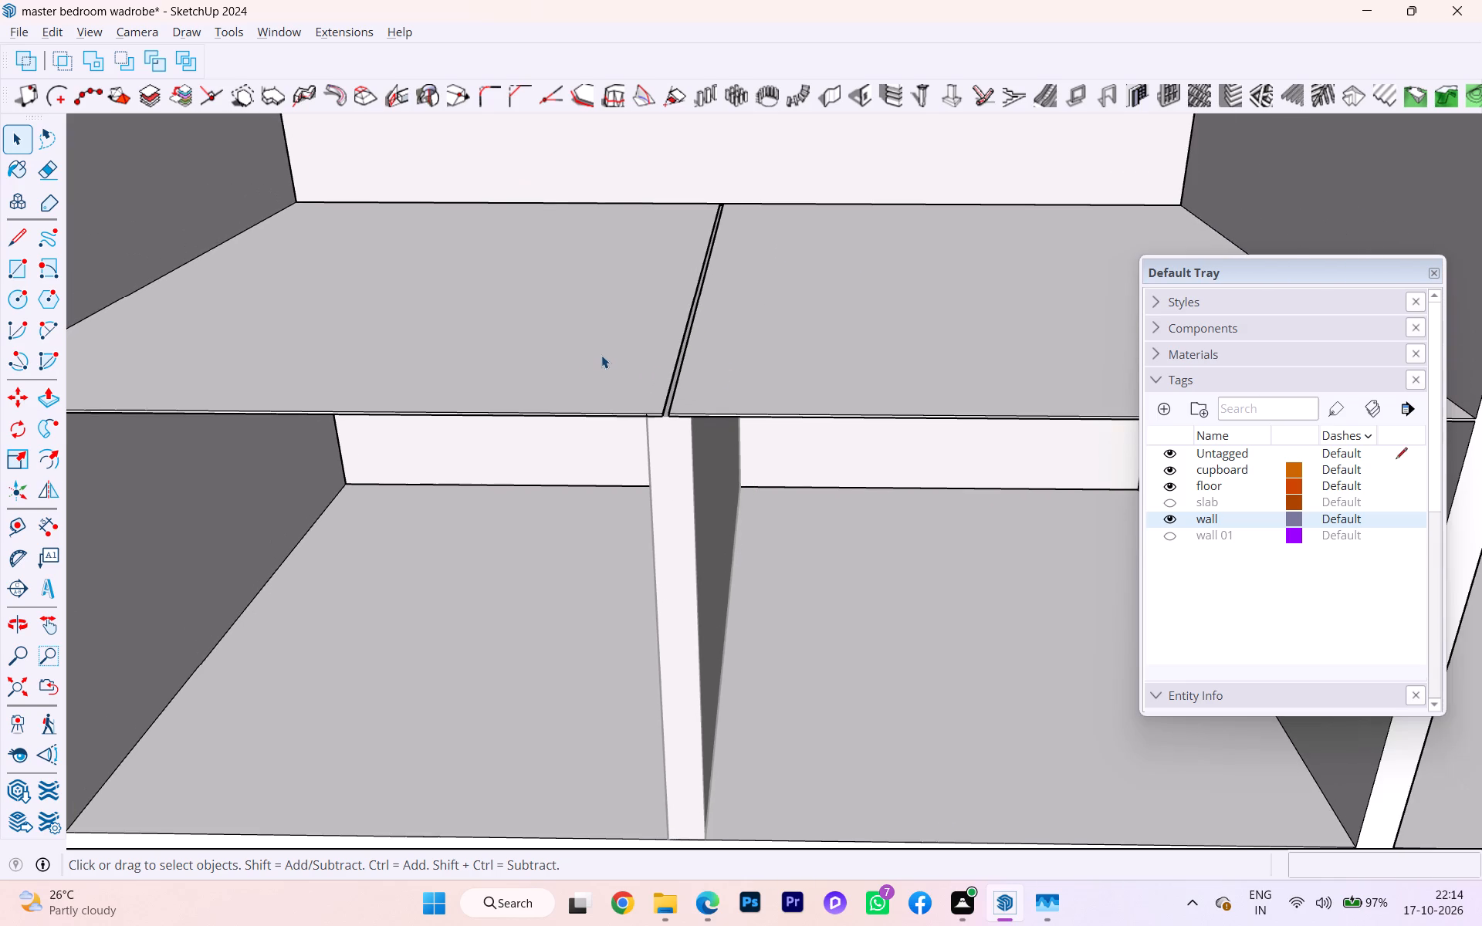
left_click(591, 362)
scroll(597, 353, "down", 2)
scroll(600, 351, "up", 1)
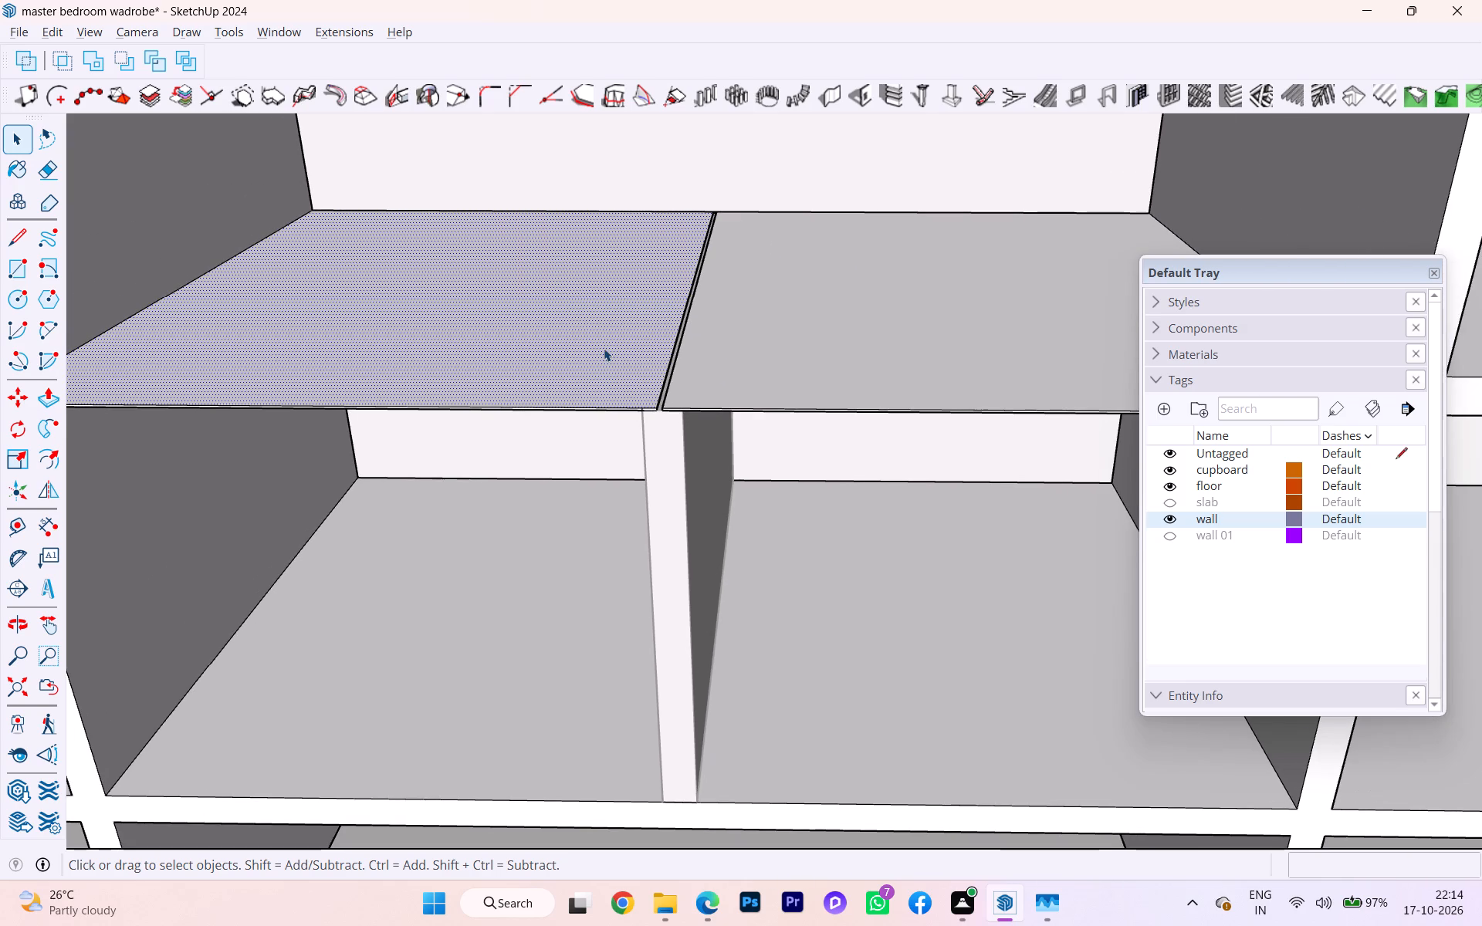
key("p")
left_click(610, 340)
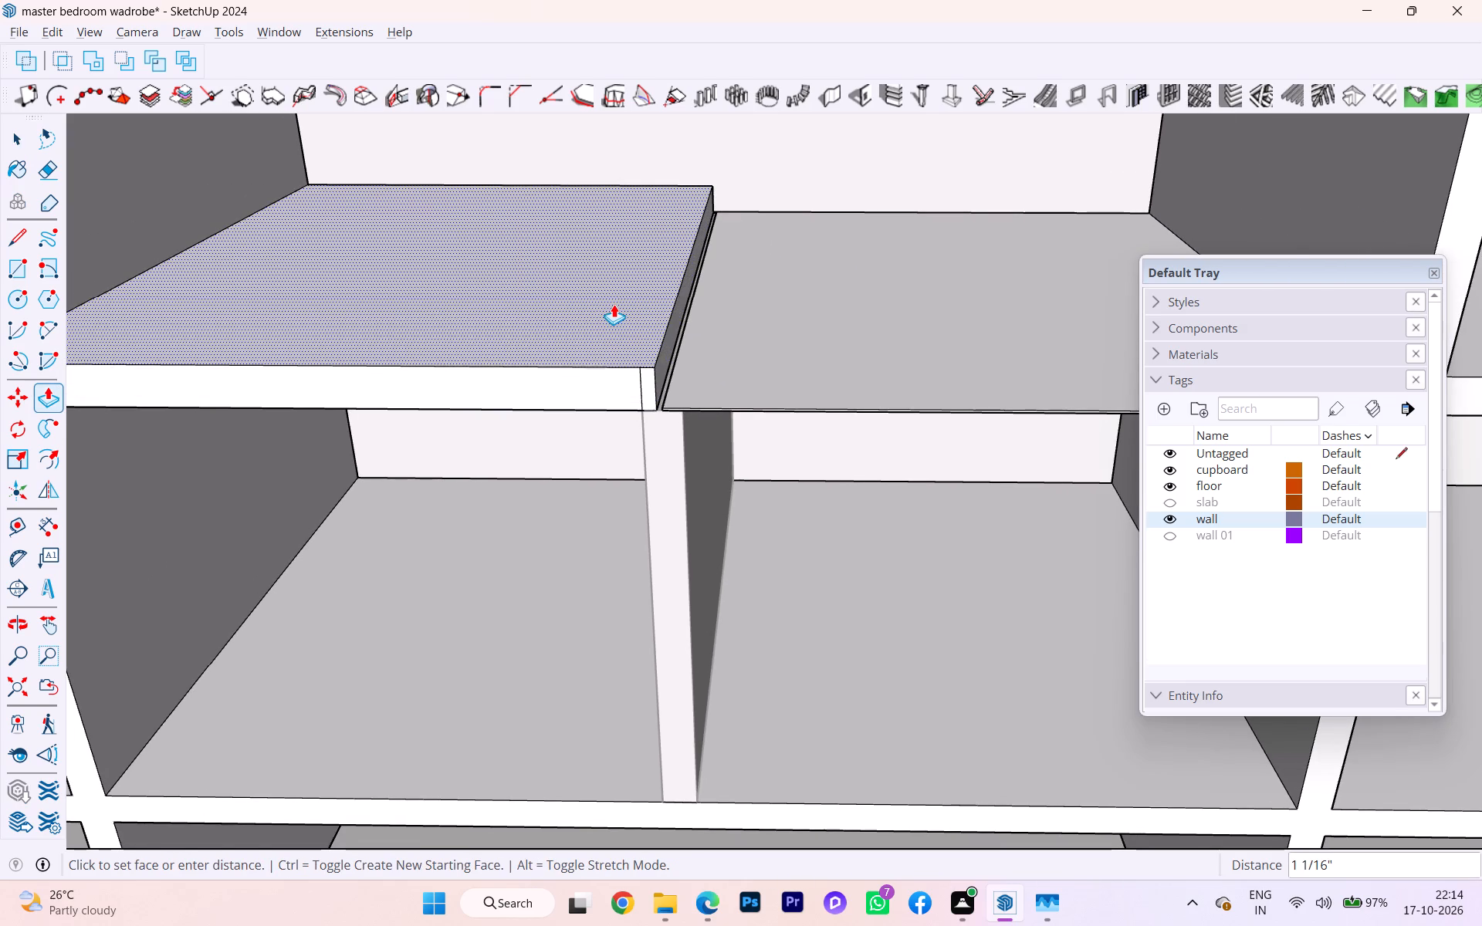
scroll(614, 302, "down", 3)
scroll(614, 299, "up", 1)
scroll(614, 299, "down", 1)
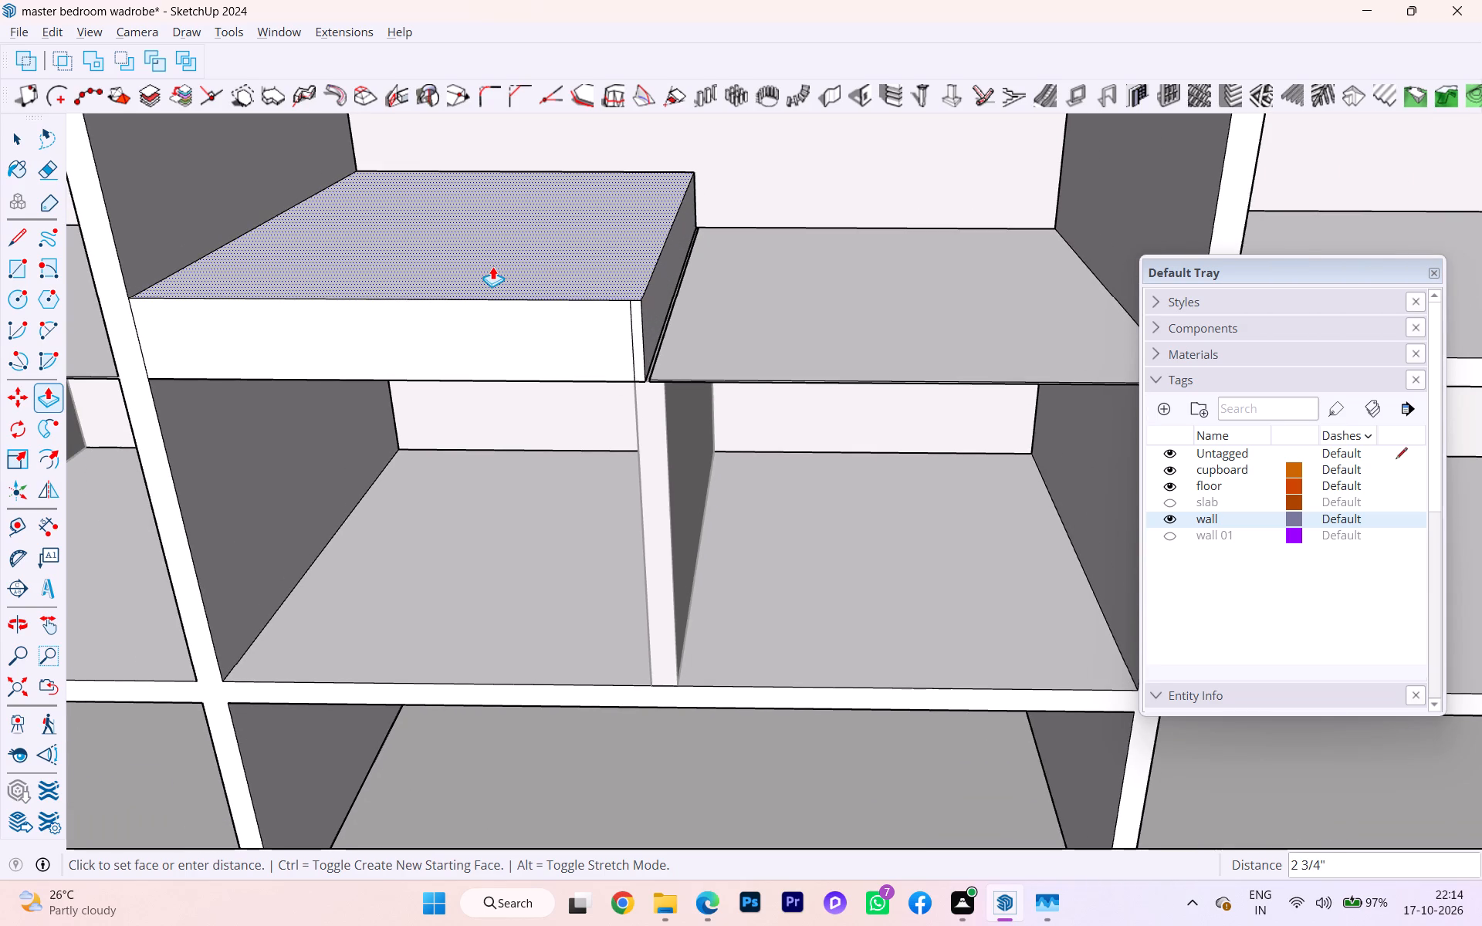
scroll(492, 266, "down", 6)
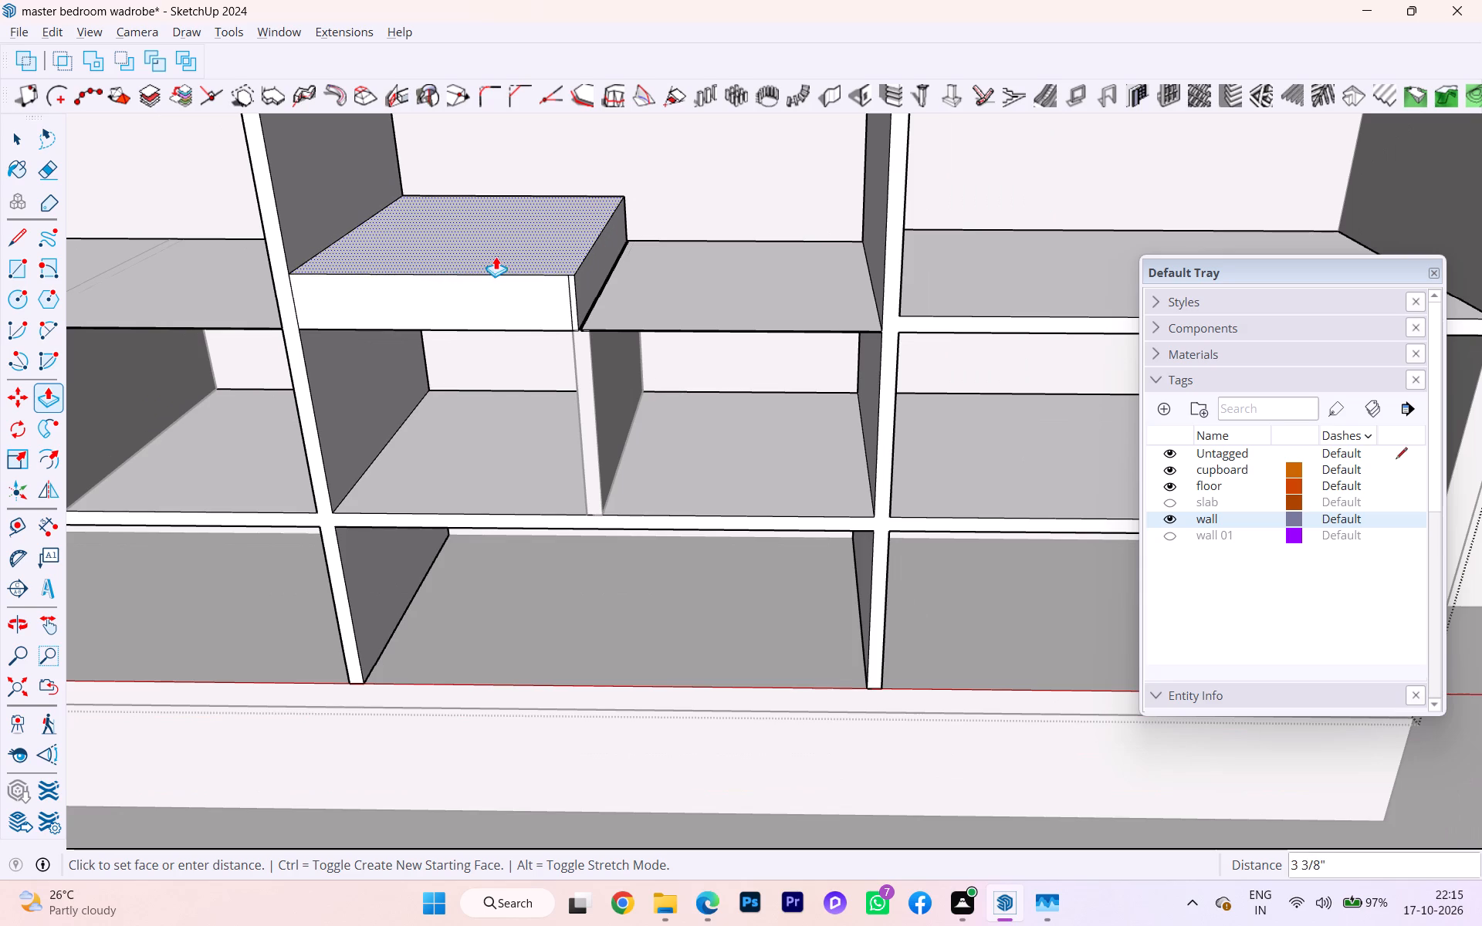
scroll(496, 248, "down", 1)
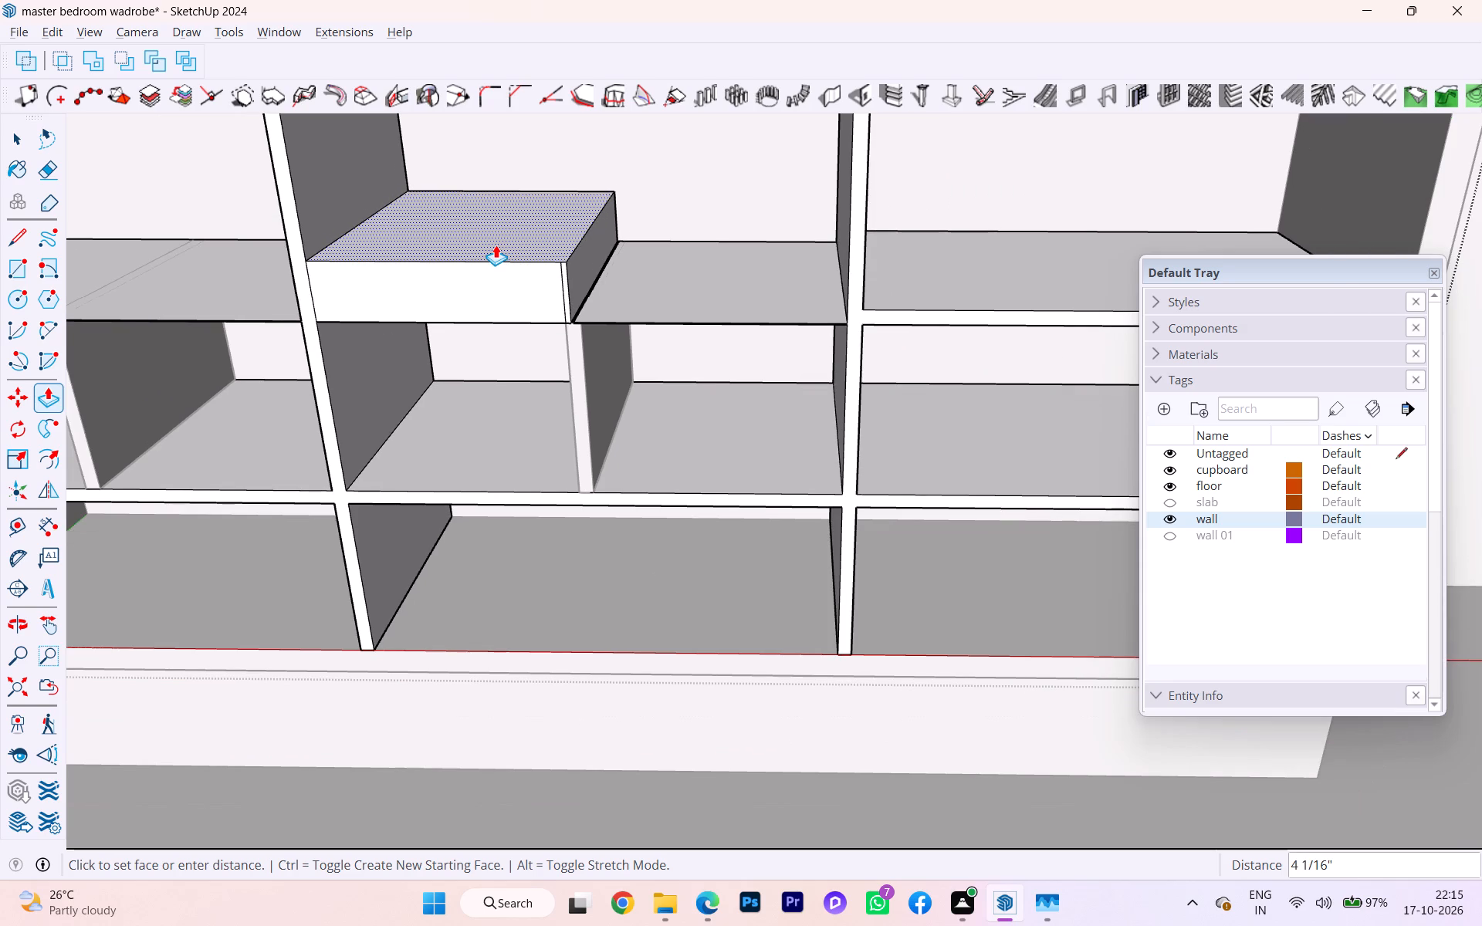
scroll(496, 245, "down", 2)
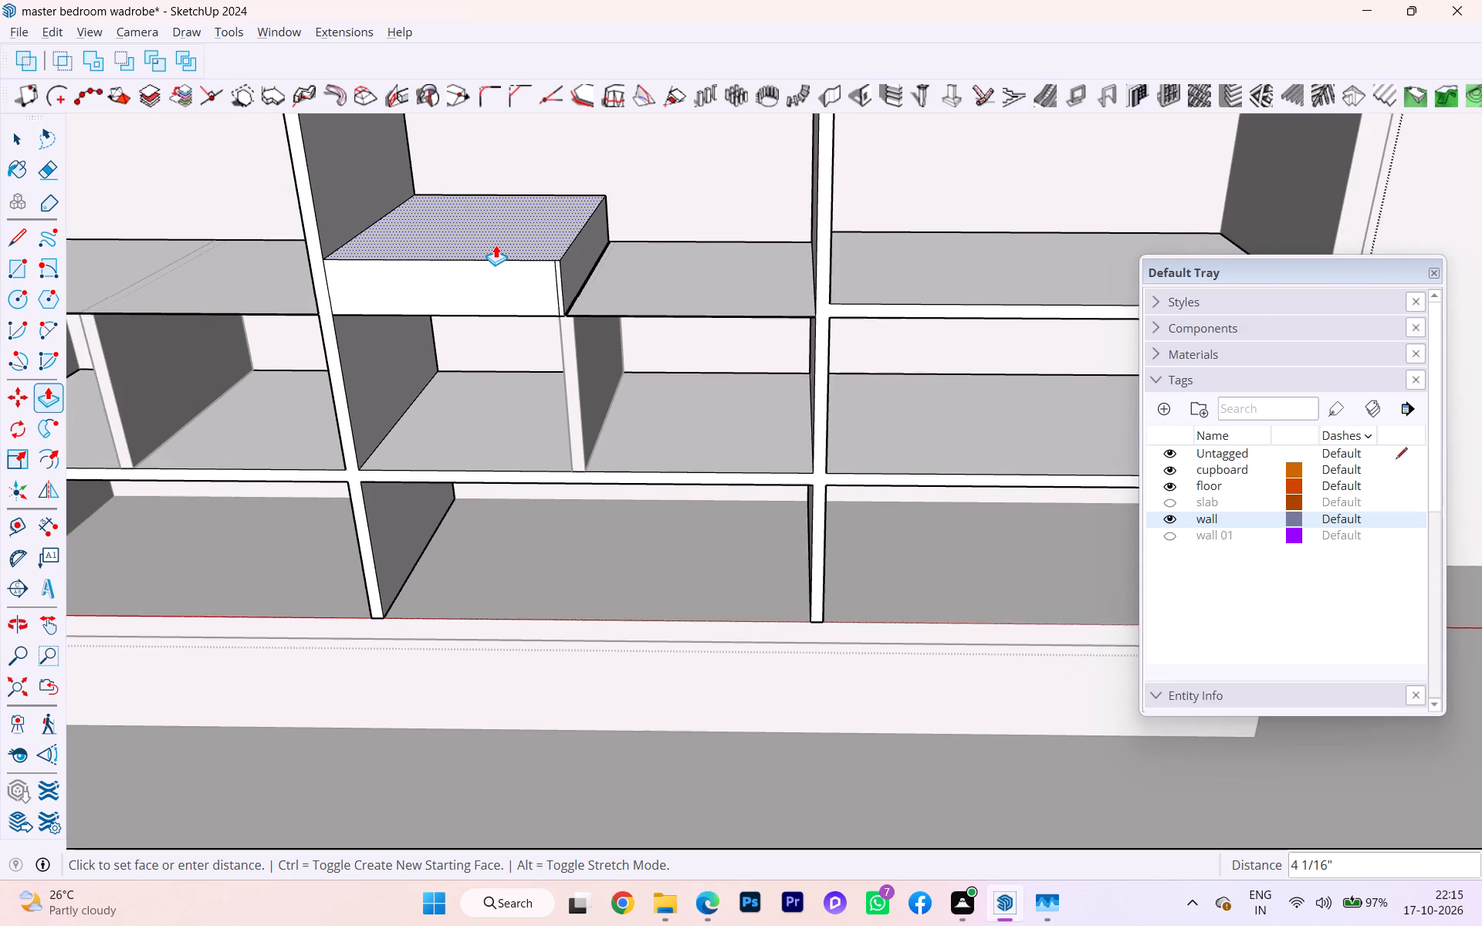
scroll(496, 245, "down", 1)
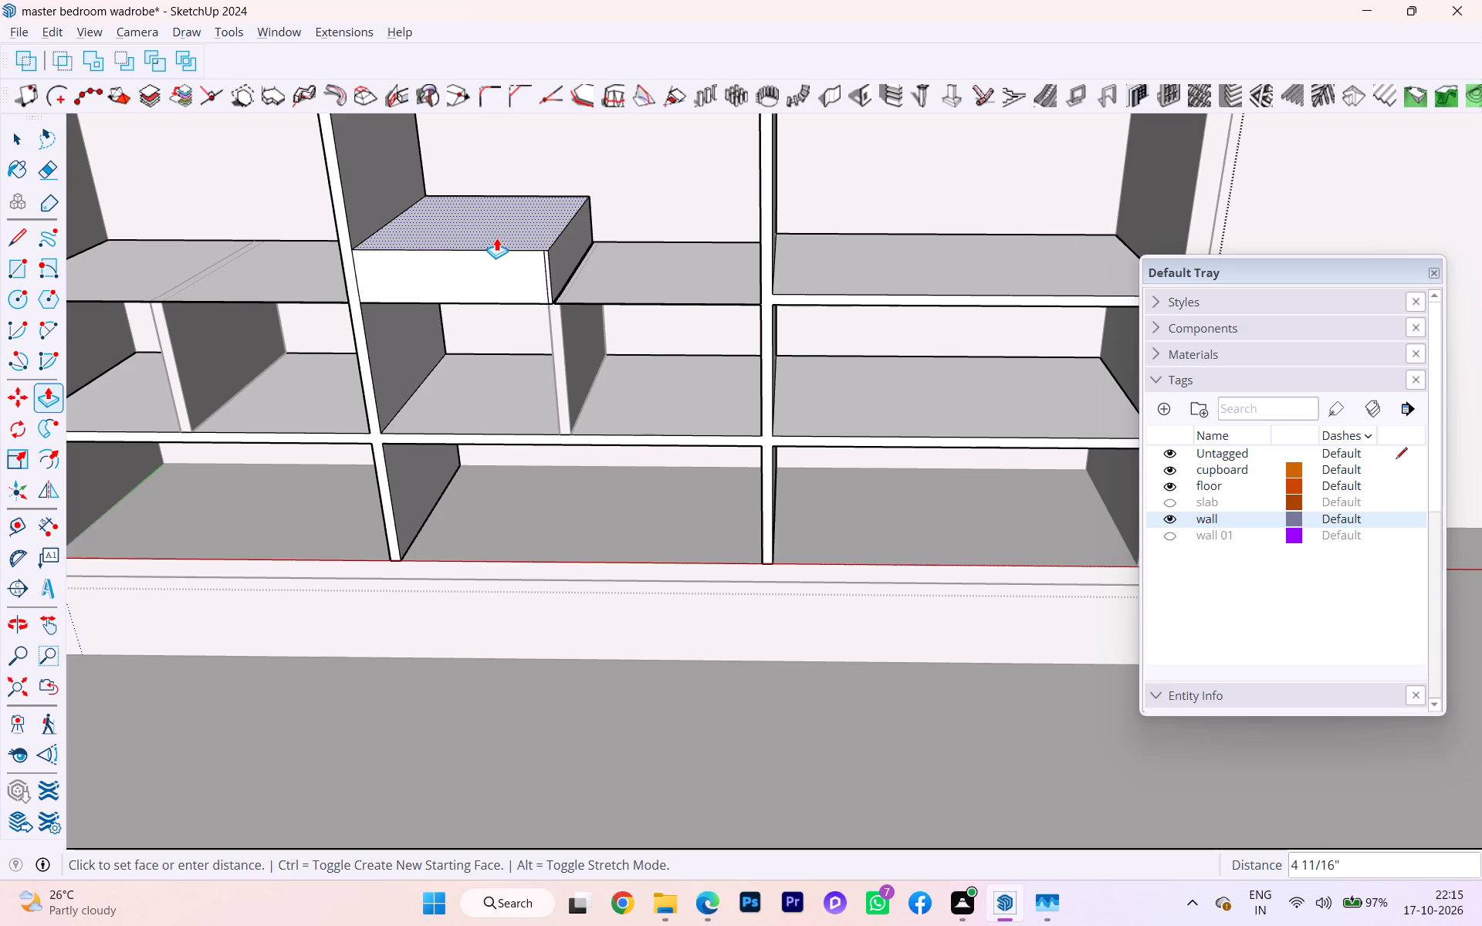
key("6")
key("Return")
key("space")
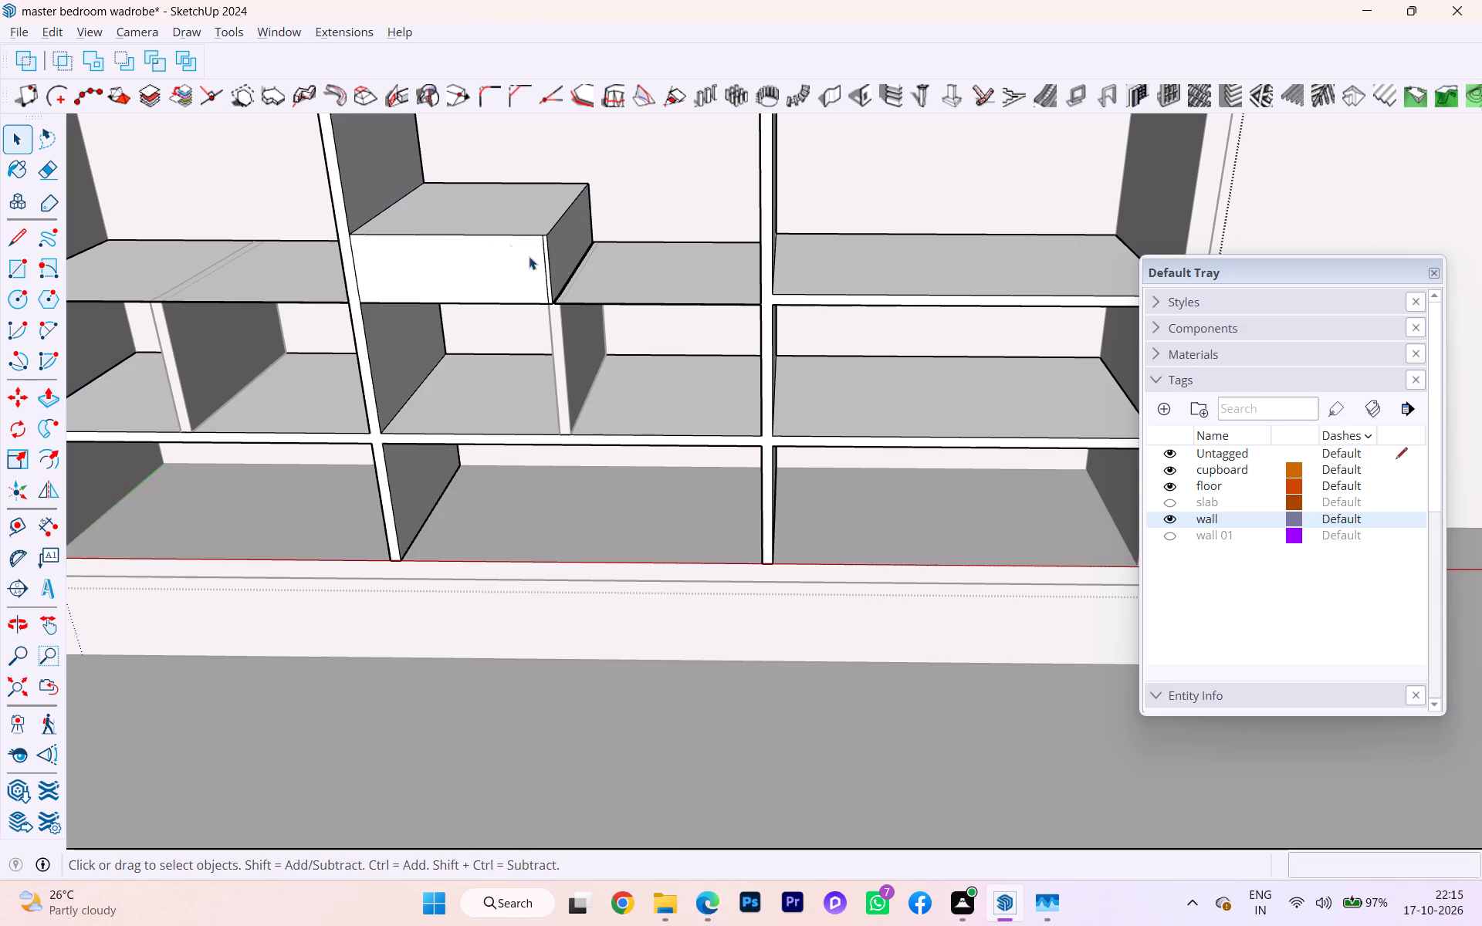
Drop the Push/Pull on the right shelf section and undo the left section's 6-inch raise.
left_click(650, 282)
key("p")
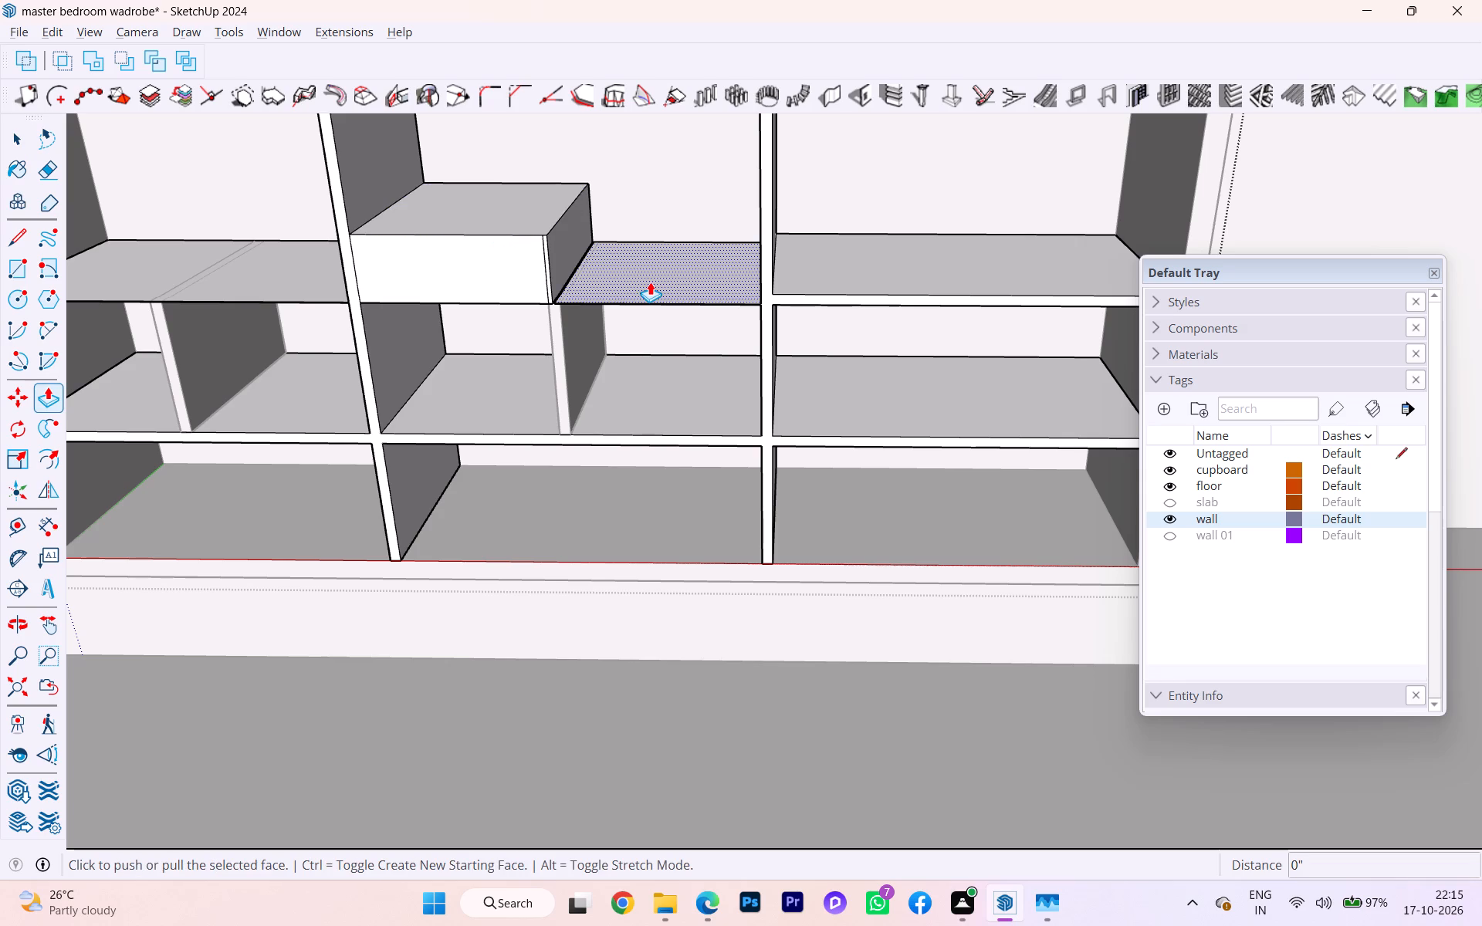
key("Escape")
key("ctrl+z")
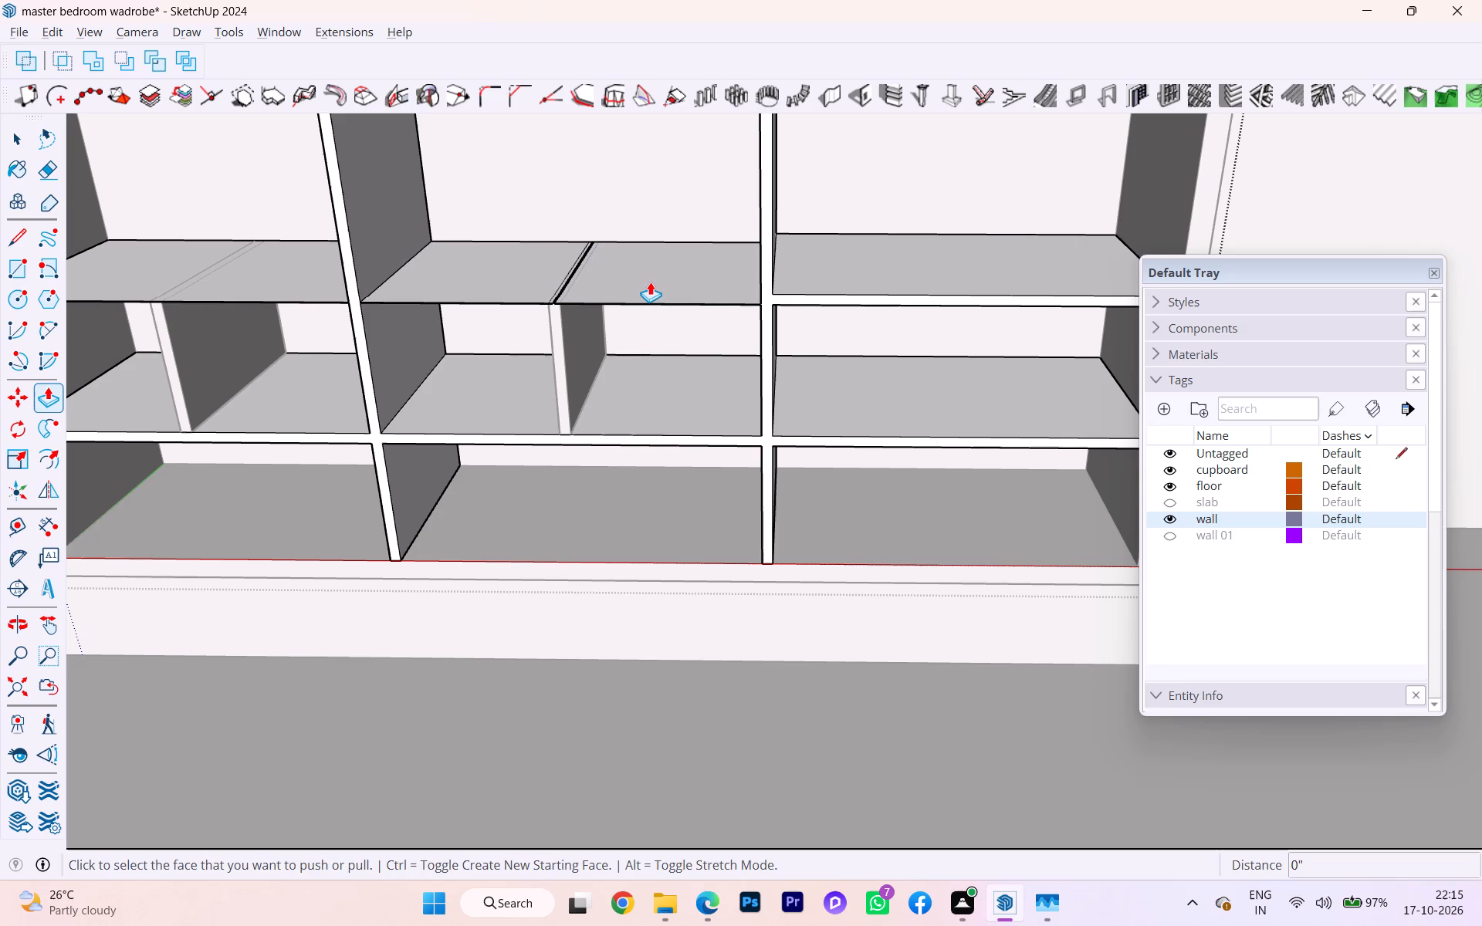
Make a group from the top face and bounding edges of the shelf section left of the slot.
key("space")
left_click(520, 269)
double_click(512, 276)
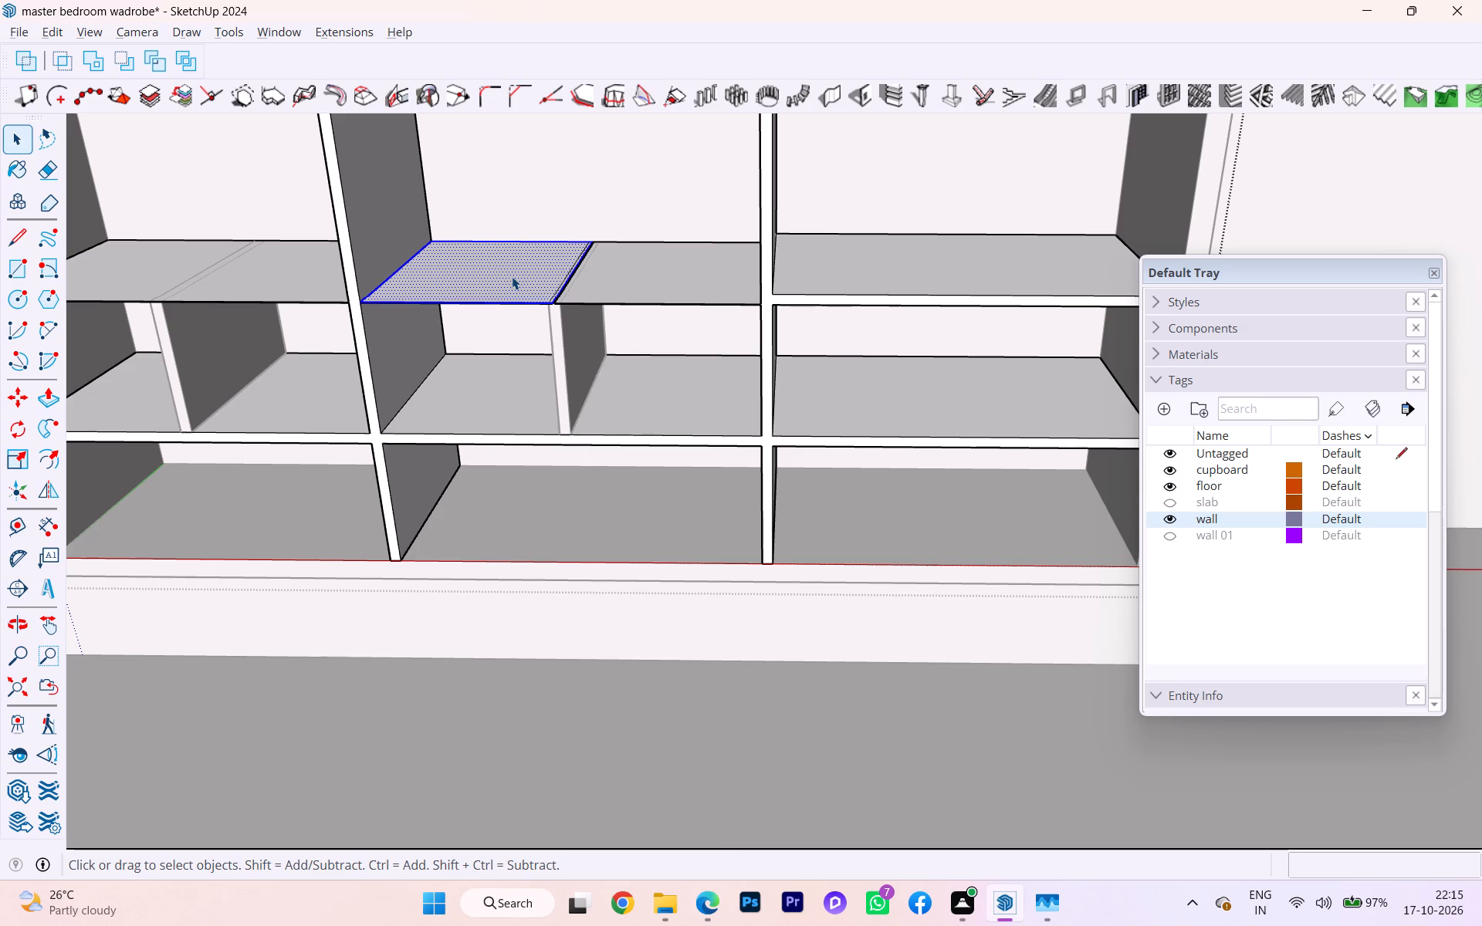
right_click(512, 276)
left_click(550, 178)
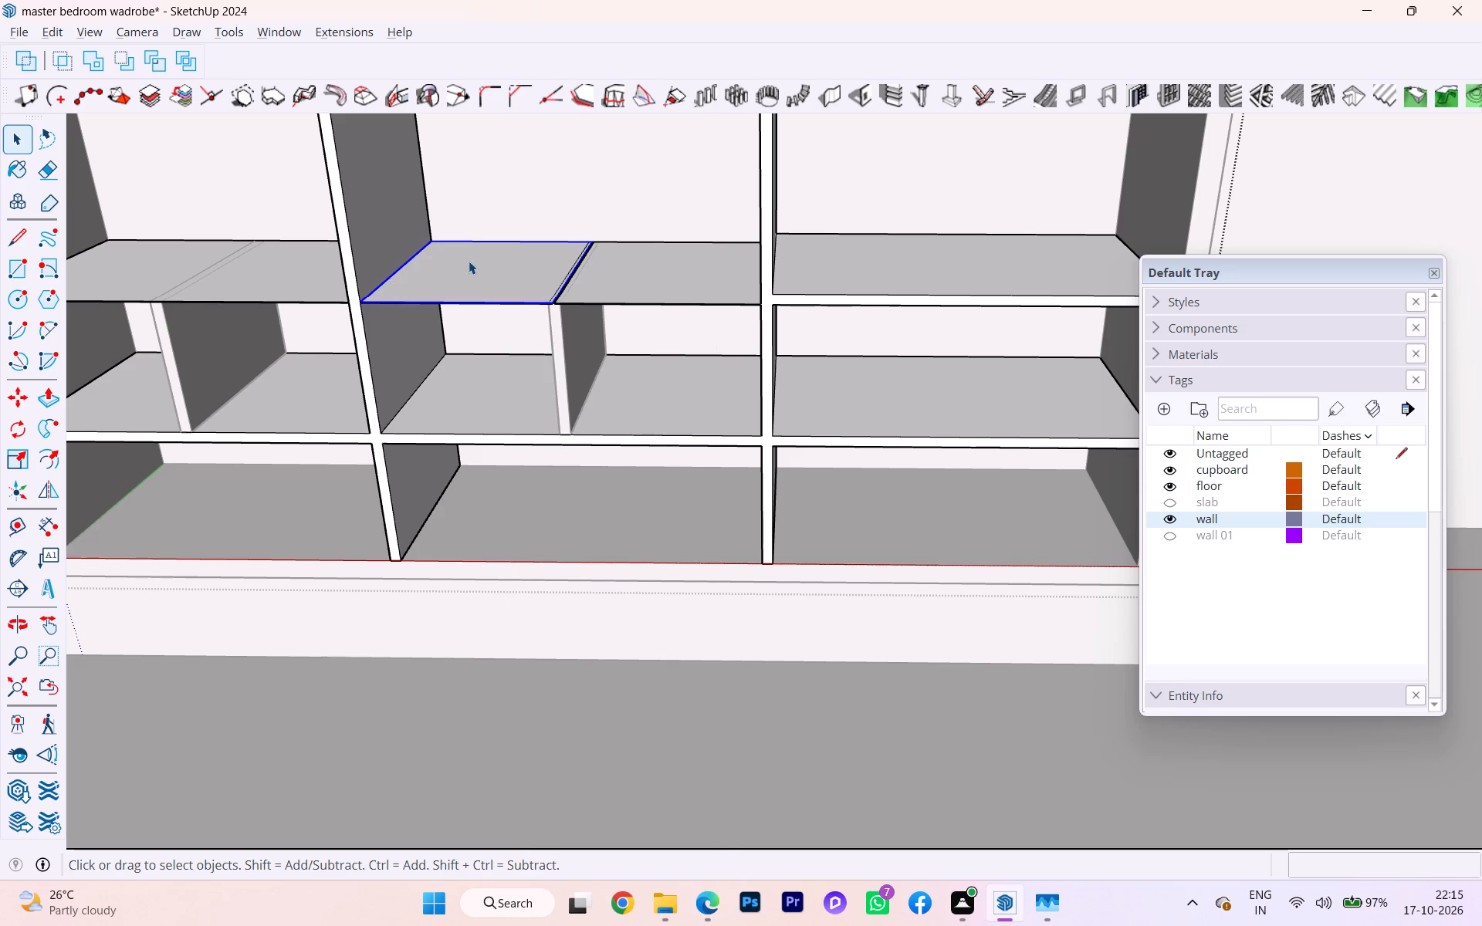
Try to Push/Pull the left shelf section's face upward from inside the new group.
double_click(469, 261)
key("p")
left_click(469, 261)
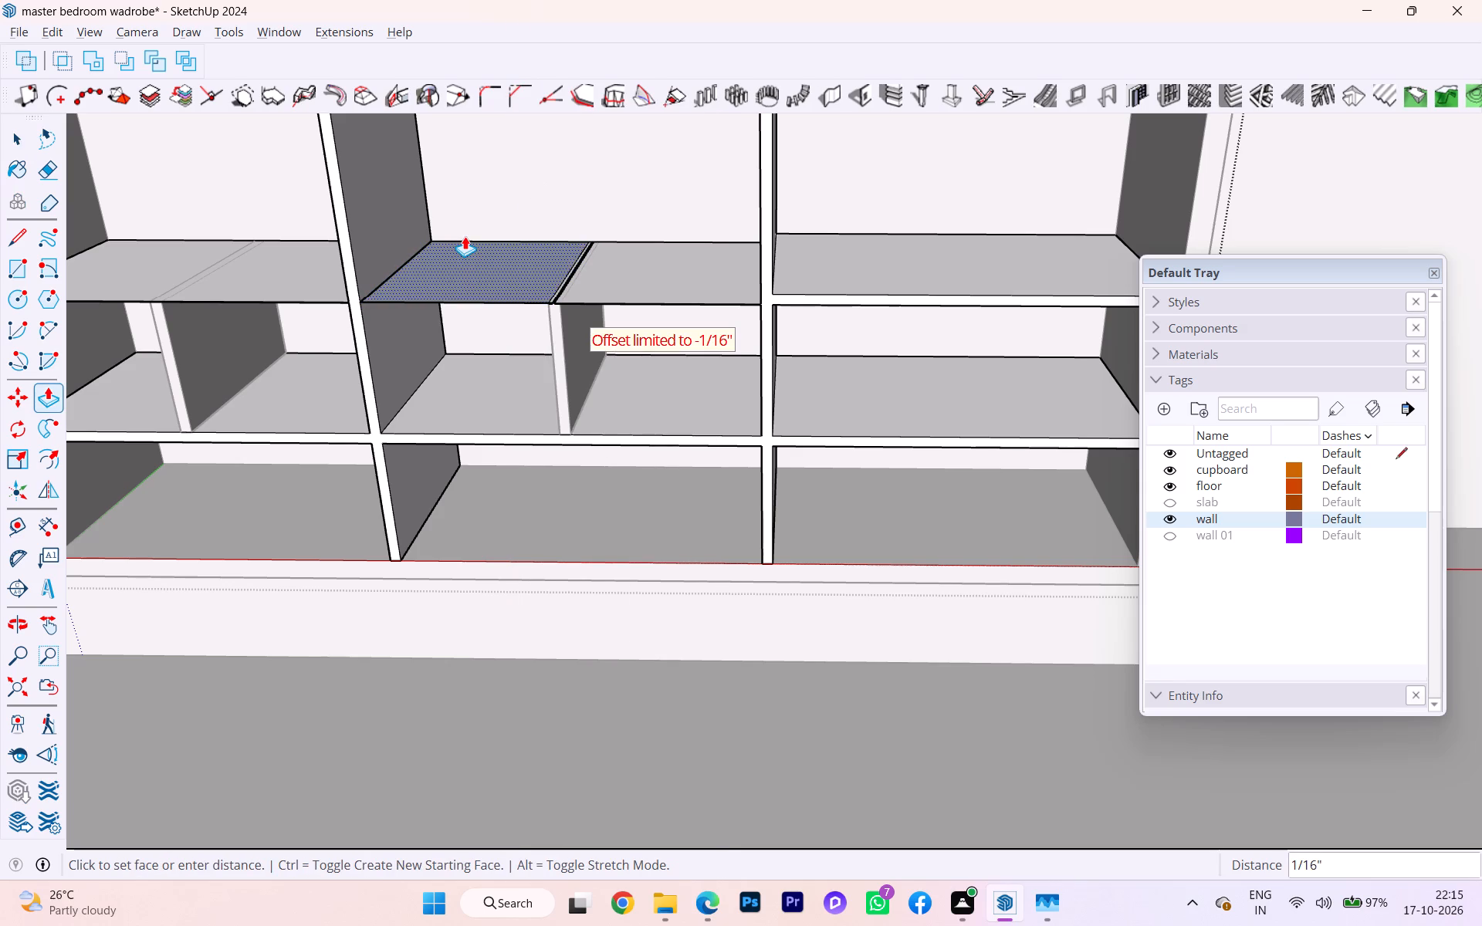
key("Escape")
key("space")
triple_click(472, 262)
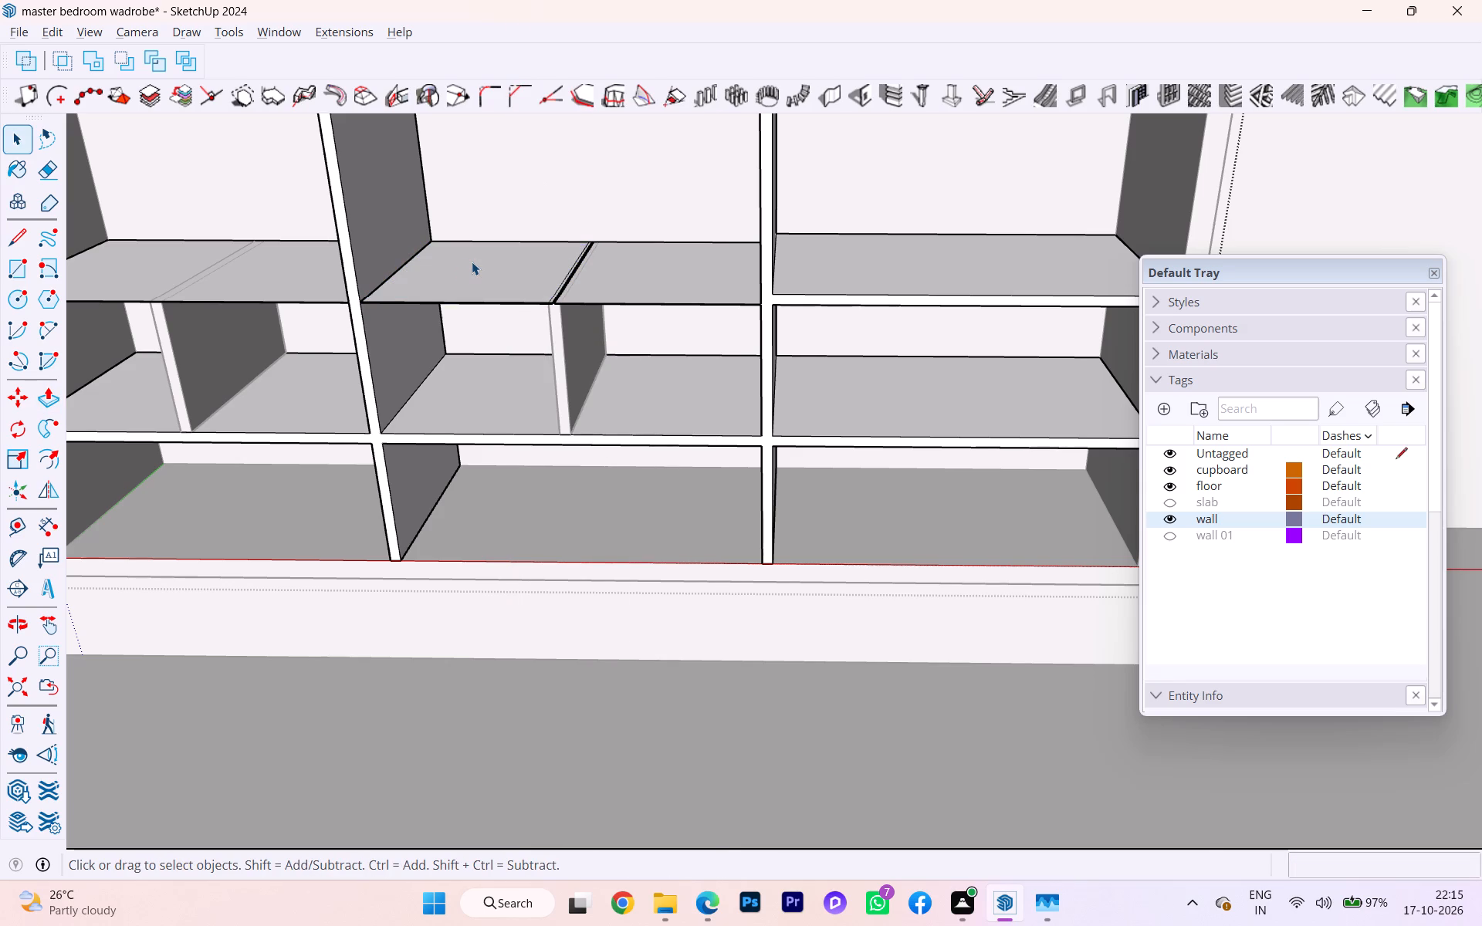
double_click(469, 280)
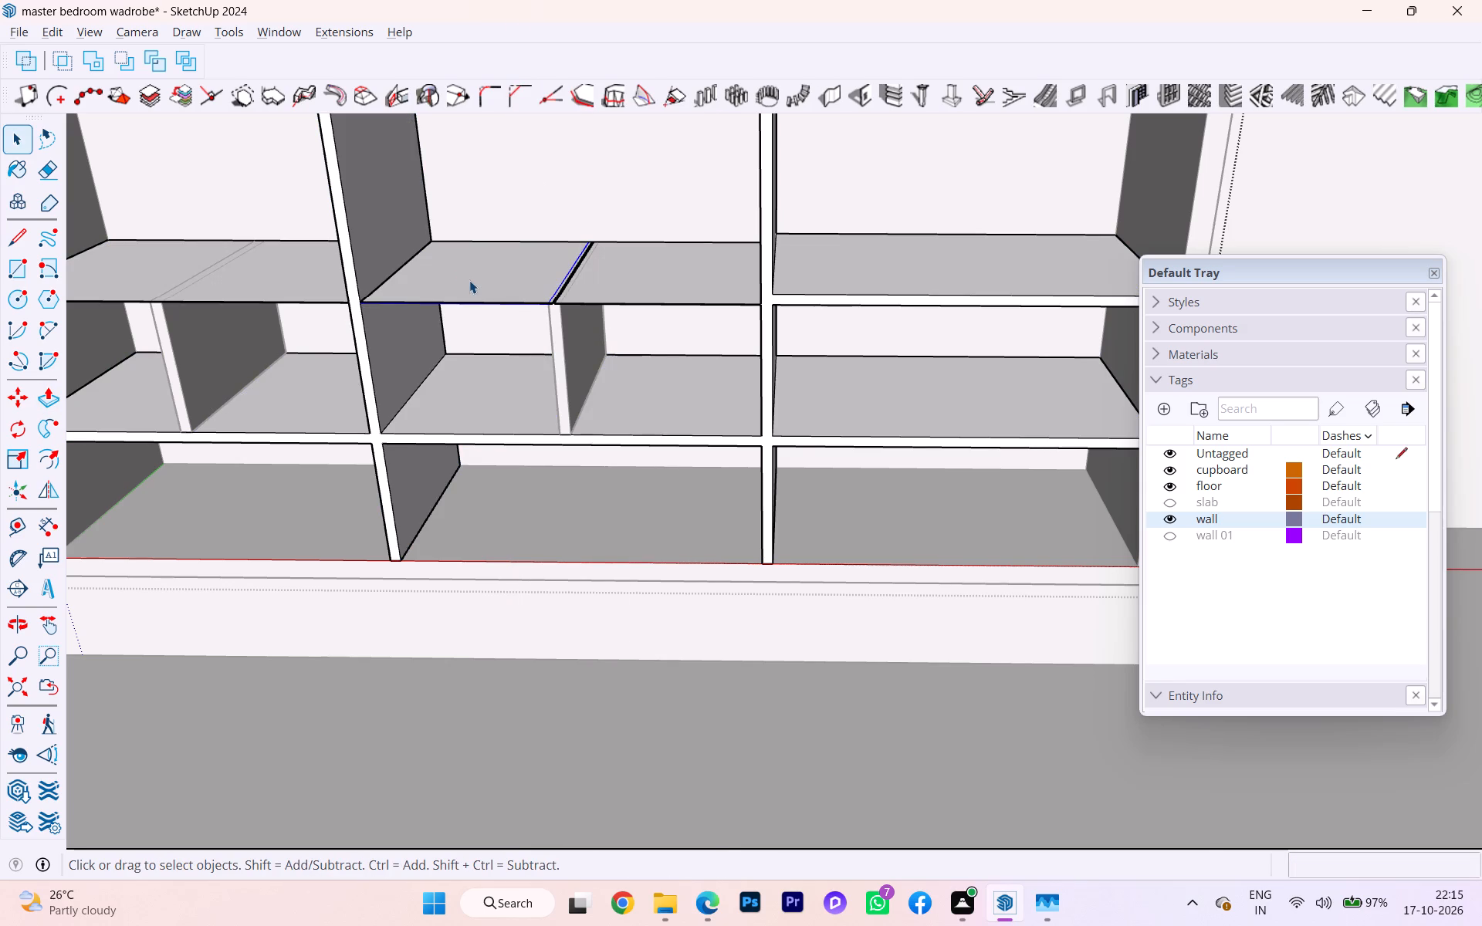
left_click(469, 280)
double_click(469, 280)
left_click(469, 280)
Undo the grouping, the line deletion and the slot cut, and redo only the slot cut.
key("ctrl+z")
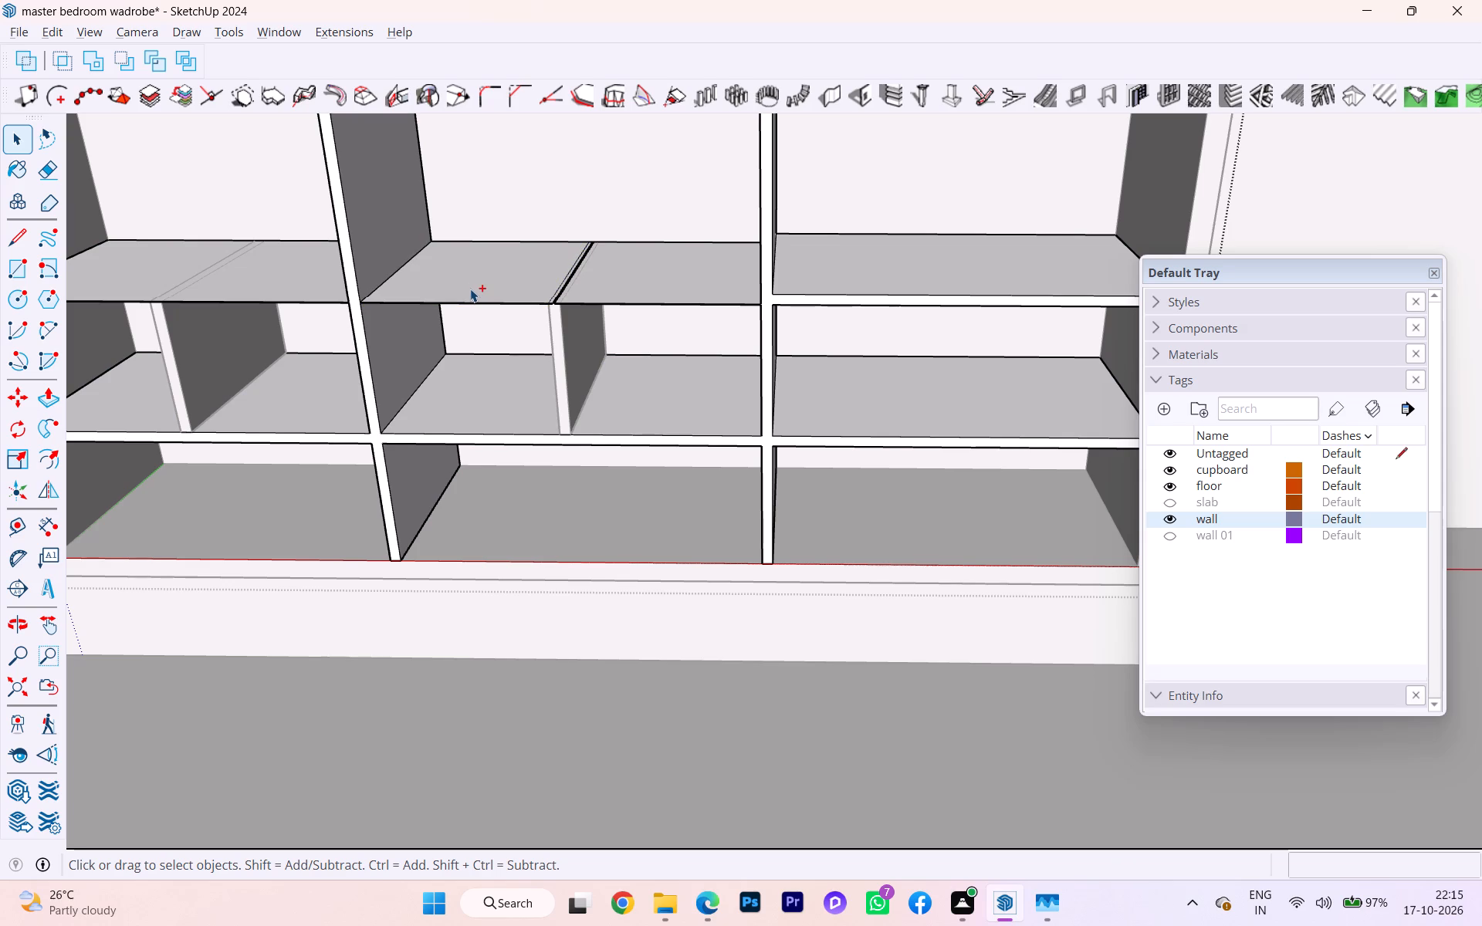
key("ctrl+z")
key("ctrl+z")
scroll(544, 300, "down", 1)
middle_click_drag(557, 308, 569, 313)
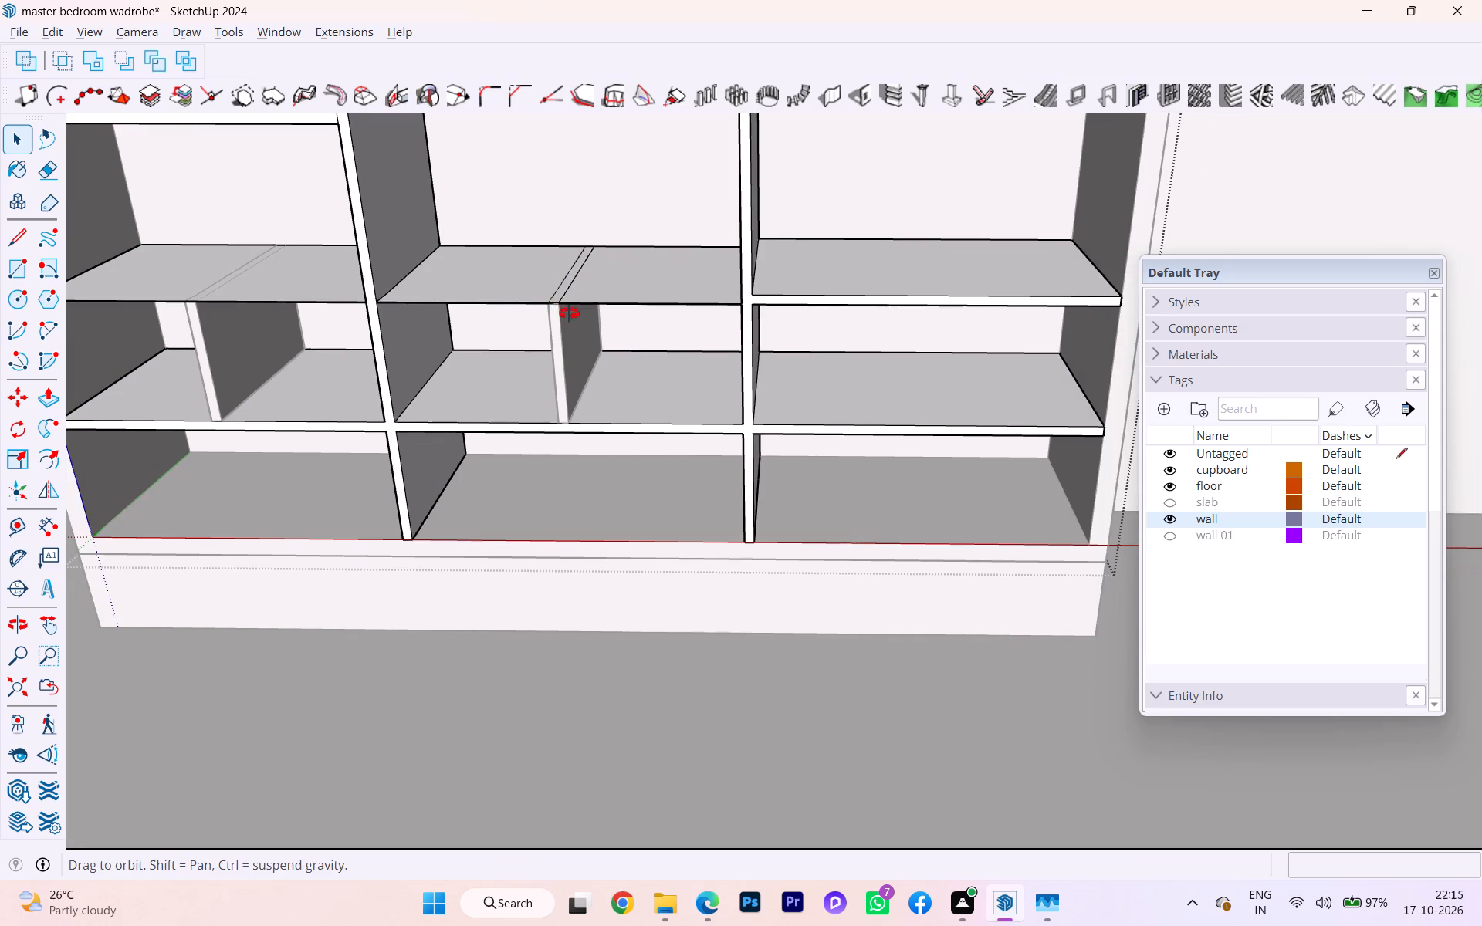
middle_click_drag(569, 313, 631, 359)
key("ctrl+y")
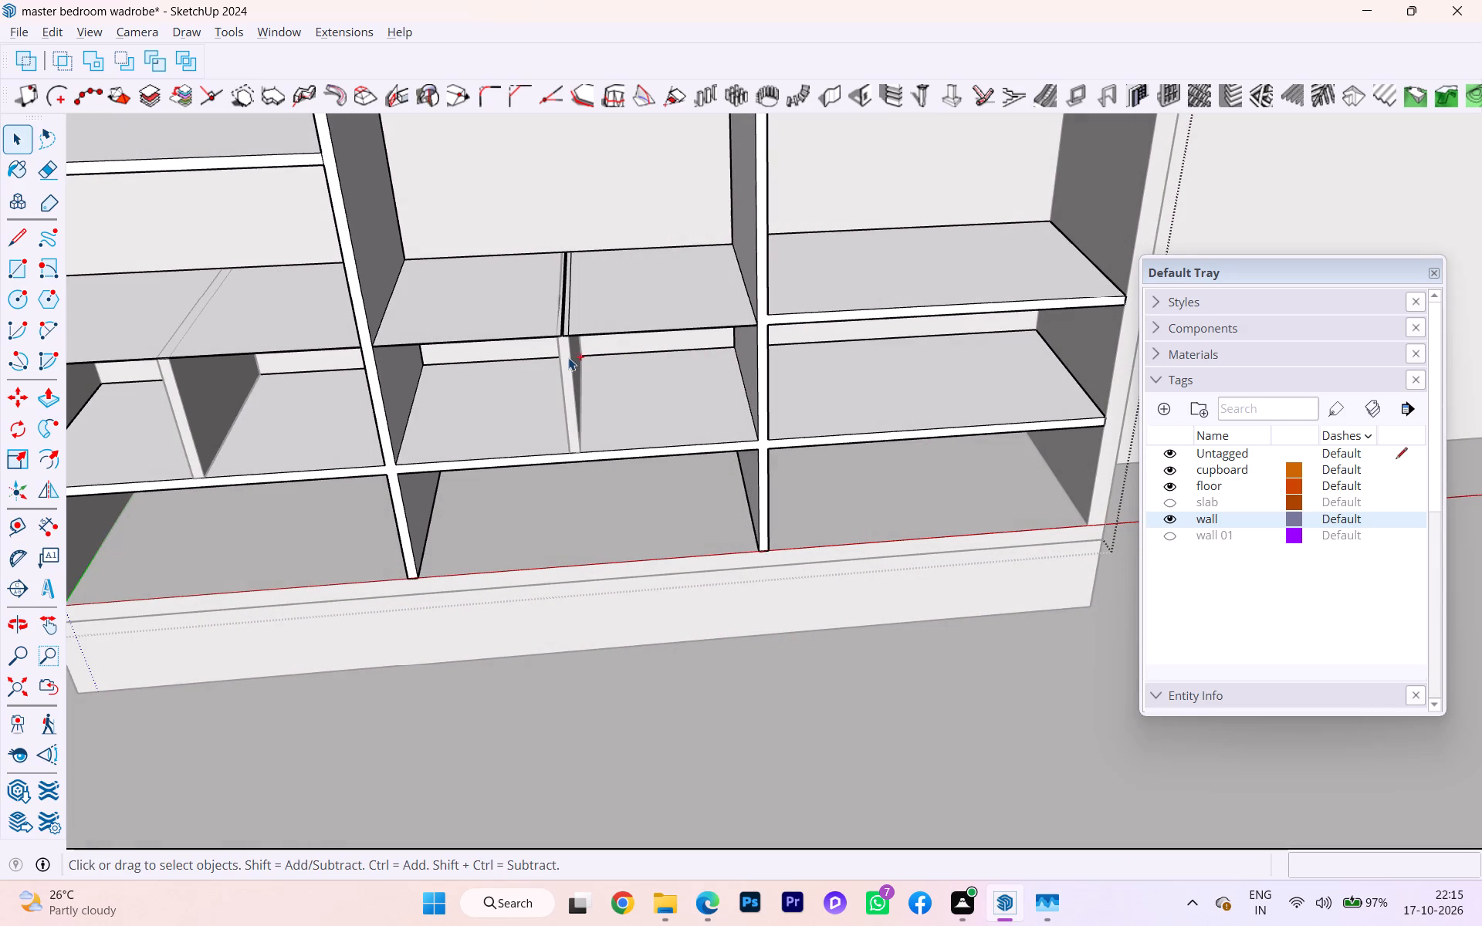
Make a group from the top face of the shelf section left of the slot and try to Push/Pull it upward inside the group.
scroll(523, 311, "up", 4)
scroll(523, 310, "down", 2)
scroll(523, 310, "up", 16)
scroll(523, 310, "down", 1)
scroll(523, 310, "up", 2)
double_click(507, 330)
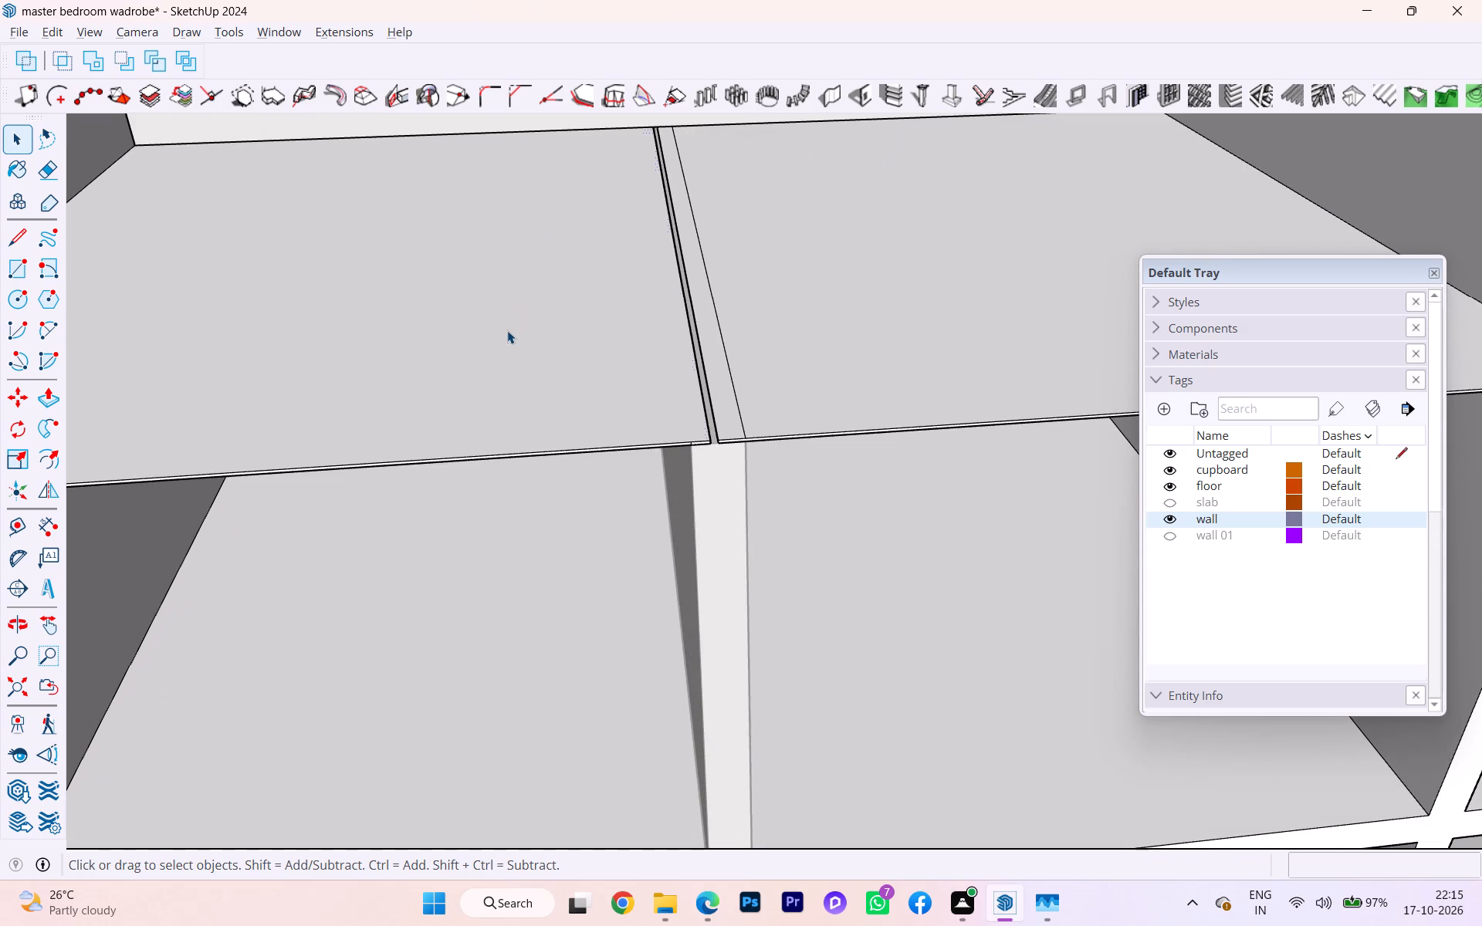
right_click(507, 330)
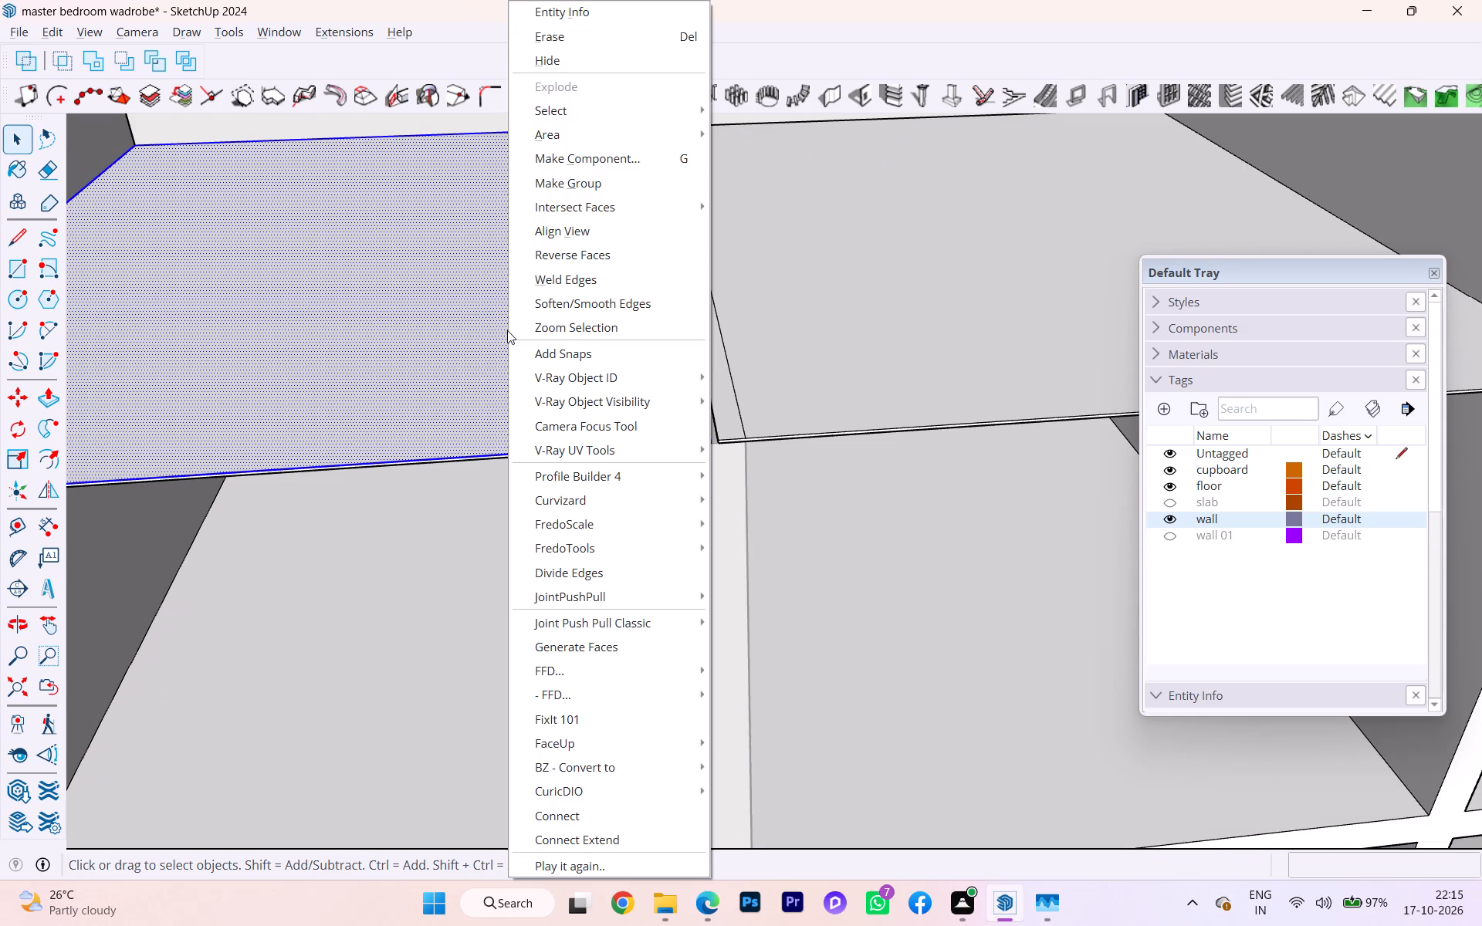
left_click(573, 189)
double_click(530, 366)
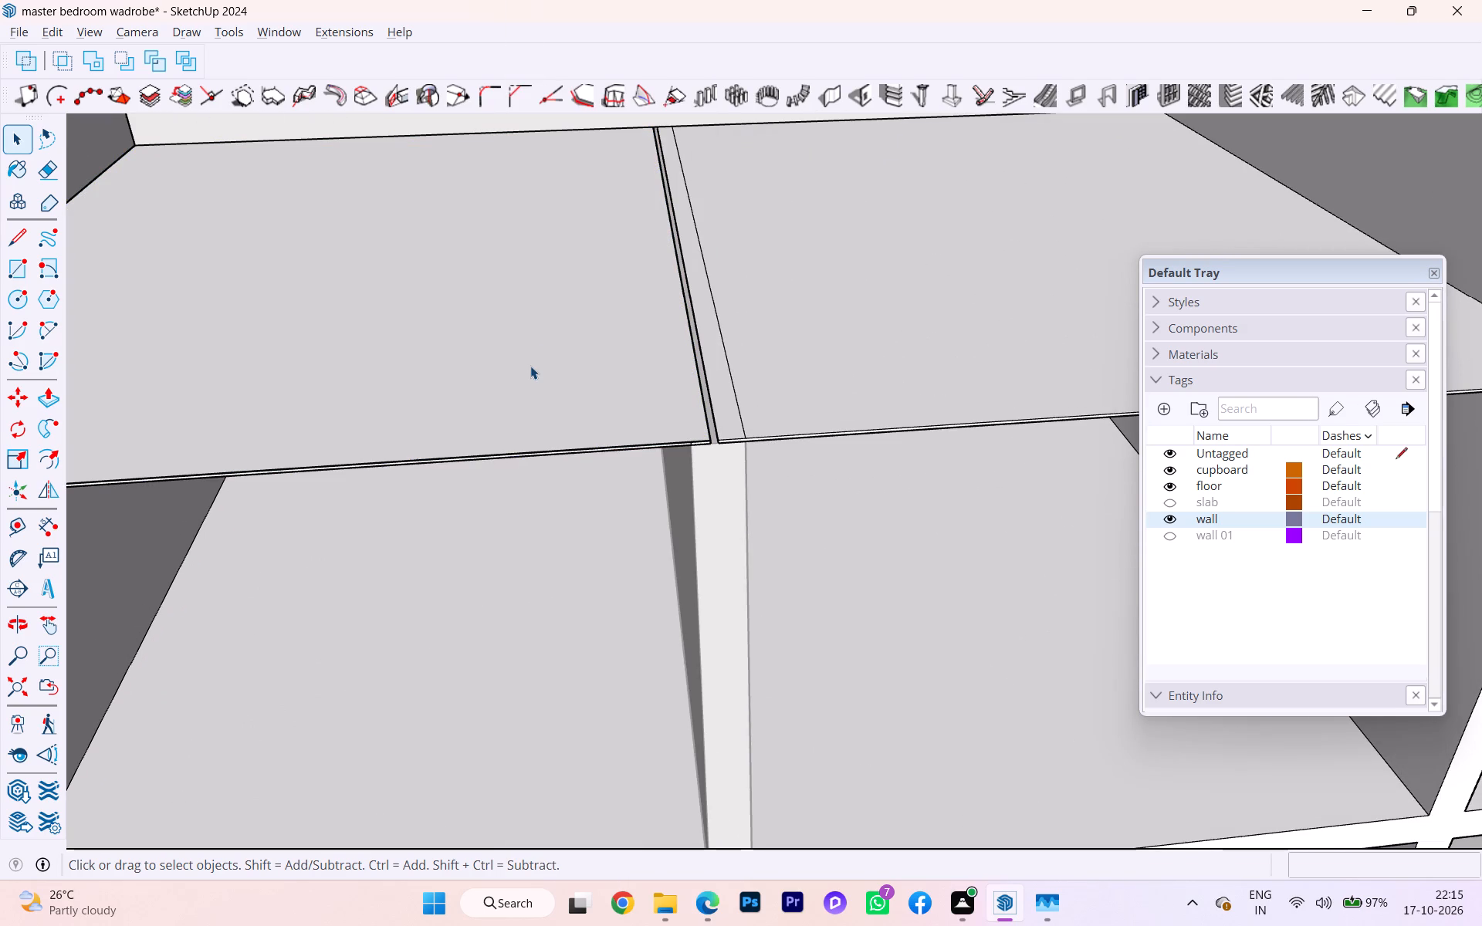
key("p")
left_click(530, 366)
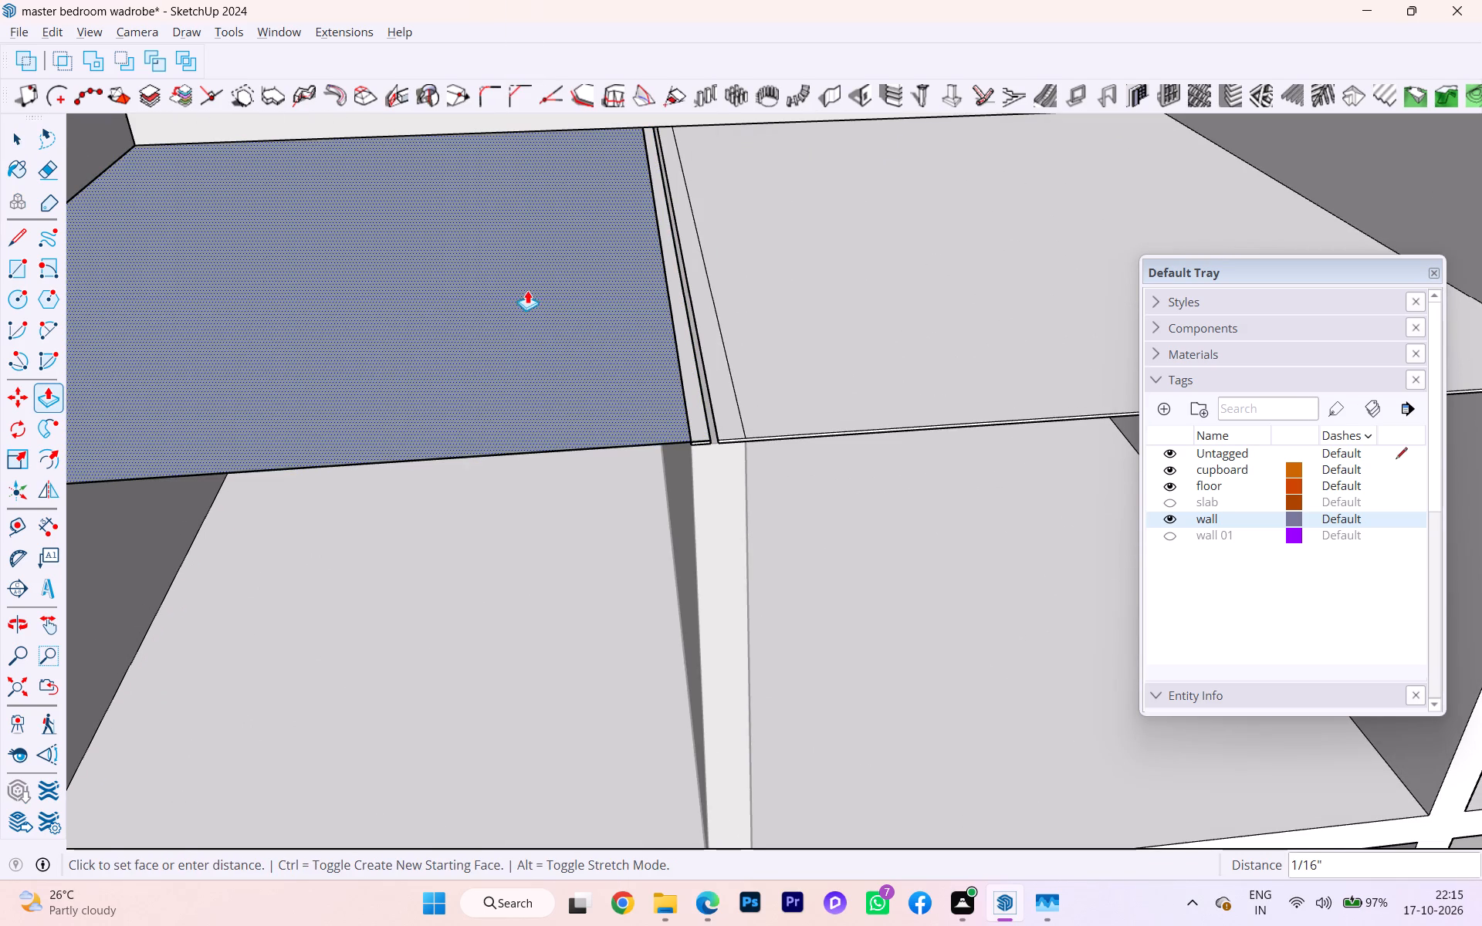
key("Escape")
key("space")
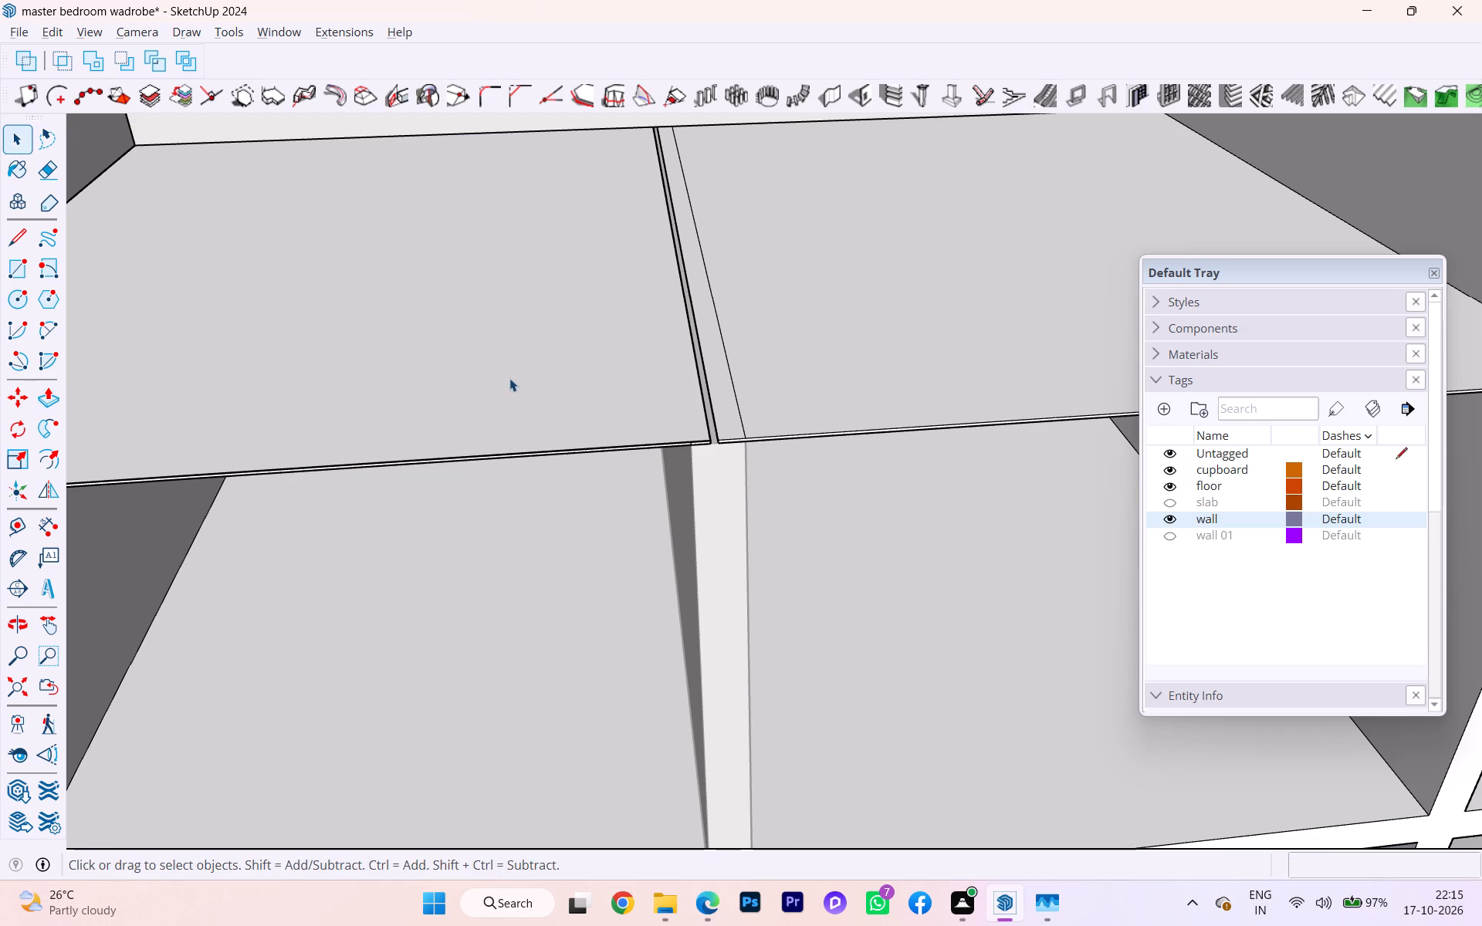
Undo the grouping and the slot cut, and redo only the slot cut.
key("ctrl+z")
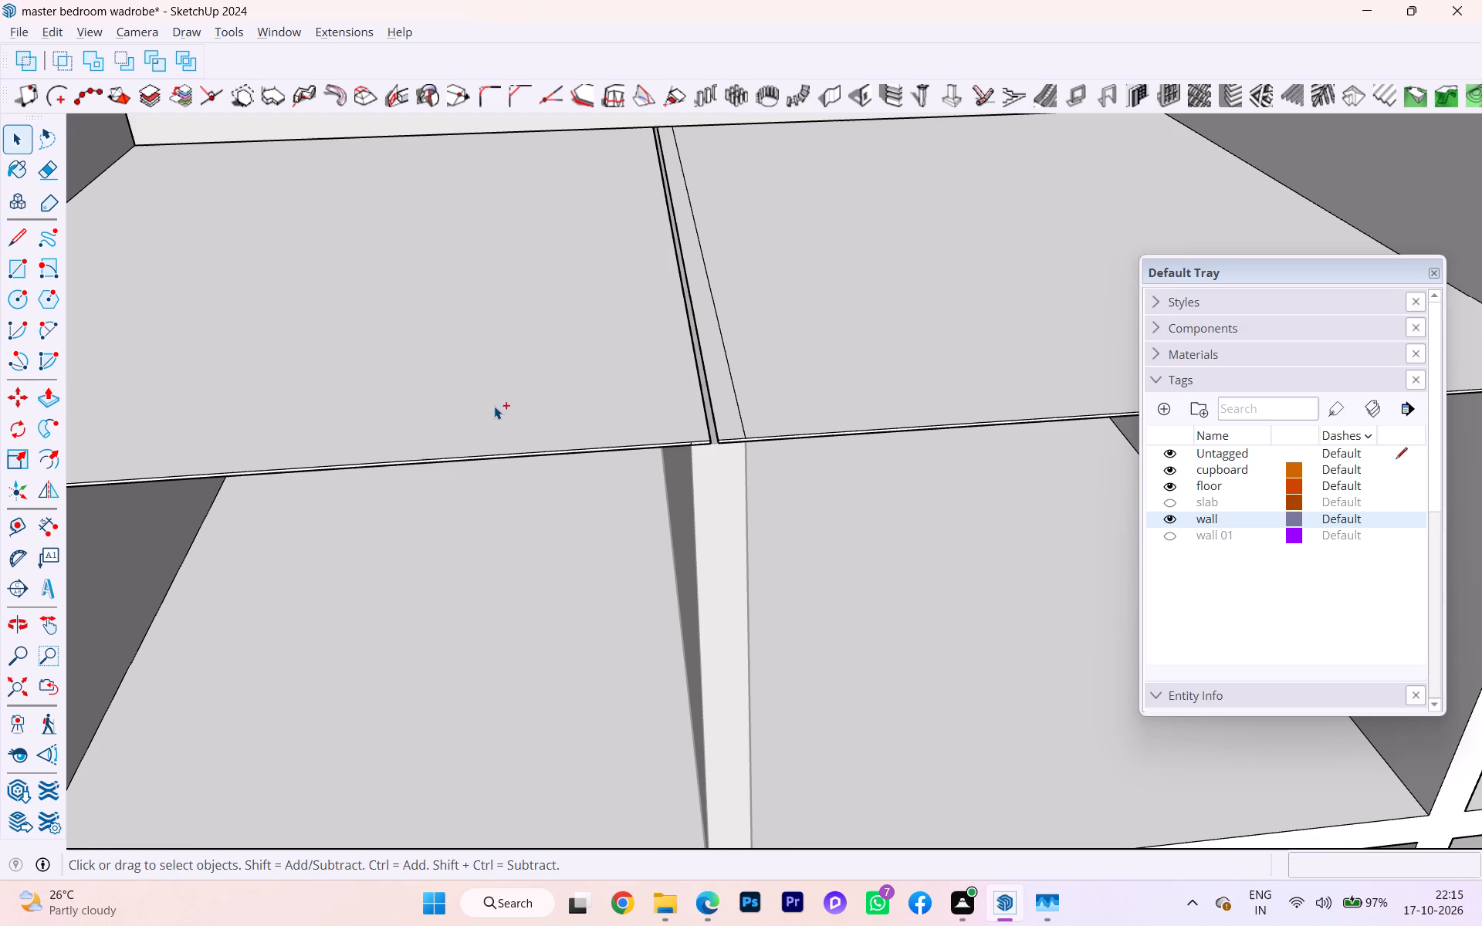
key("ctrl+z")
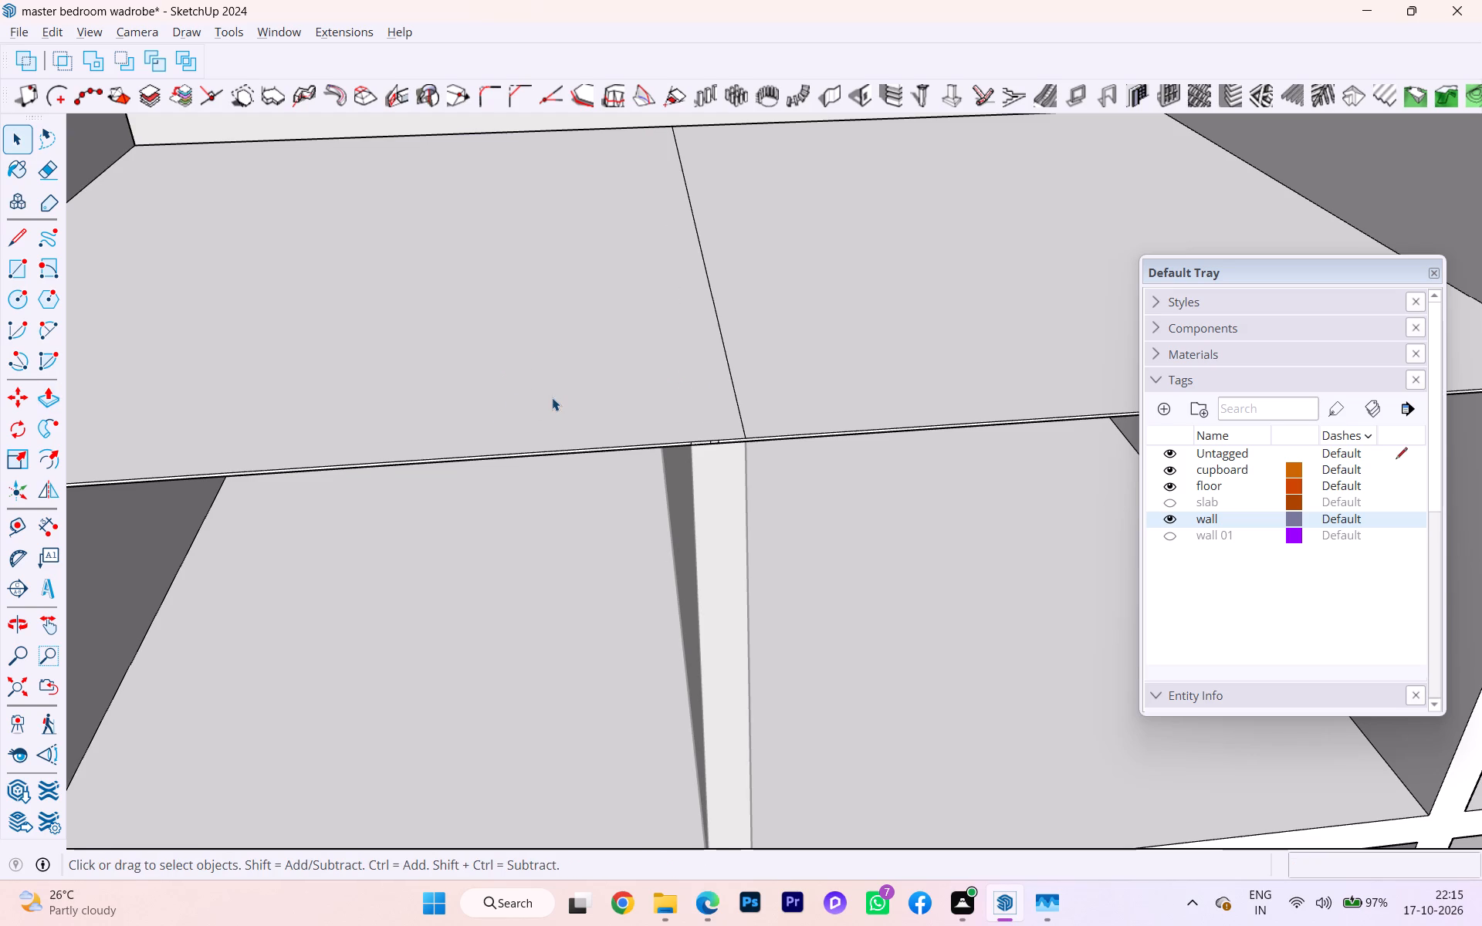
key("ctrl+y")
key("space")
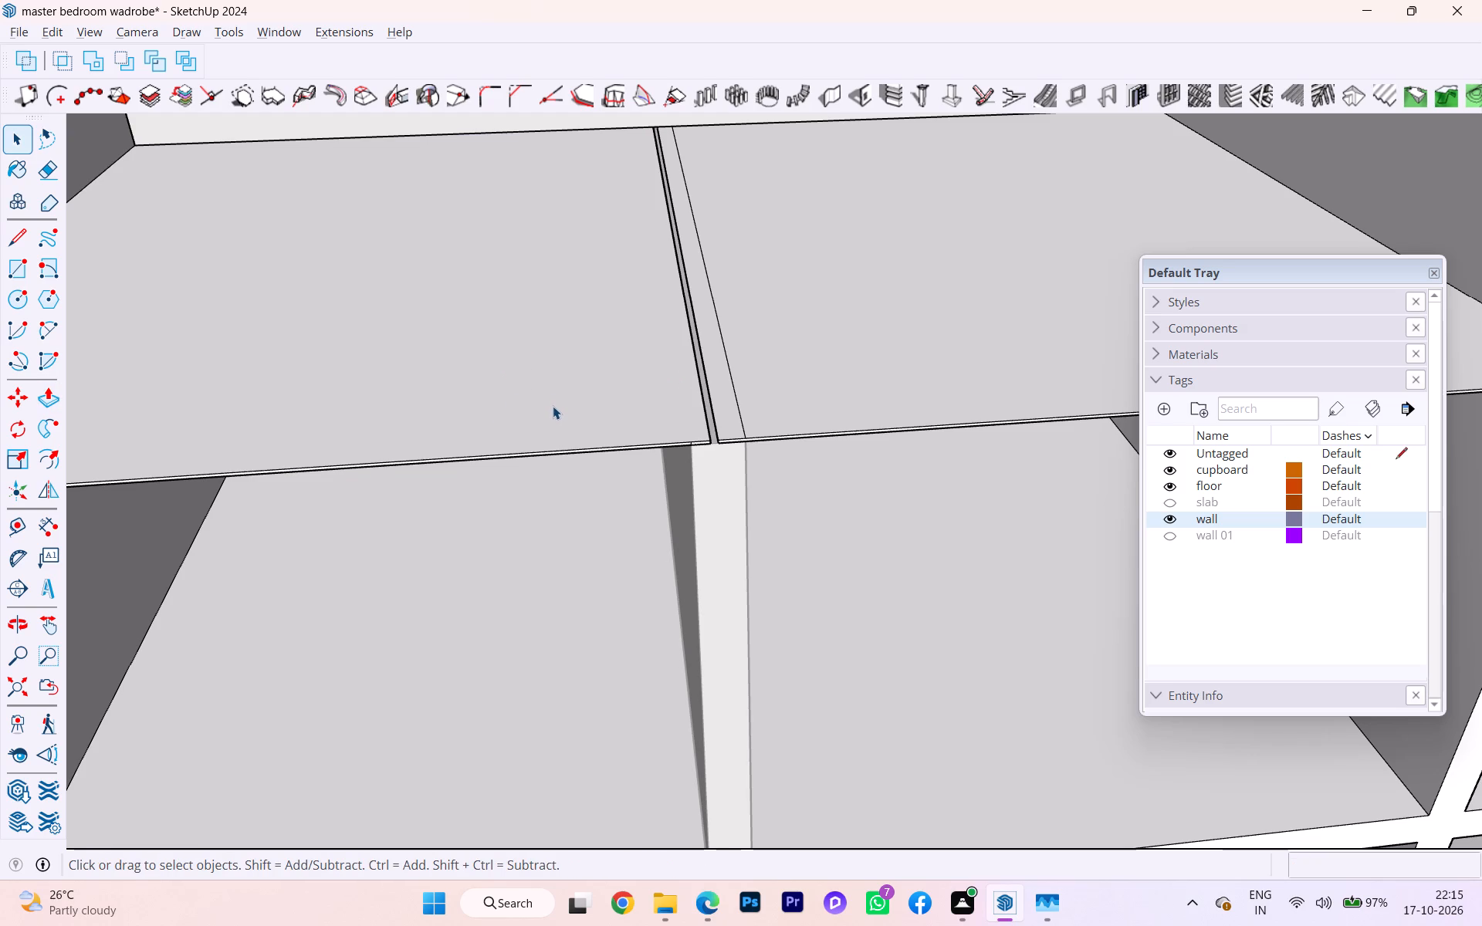
Push/Pull the top face of the middle bay's shelf section left of the slot upward by 6 inches.
double_click(553, 406)
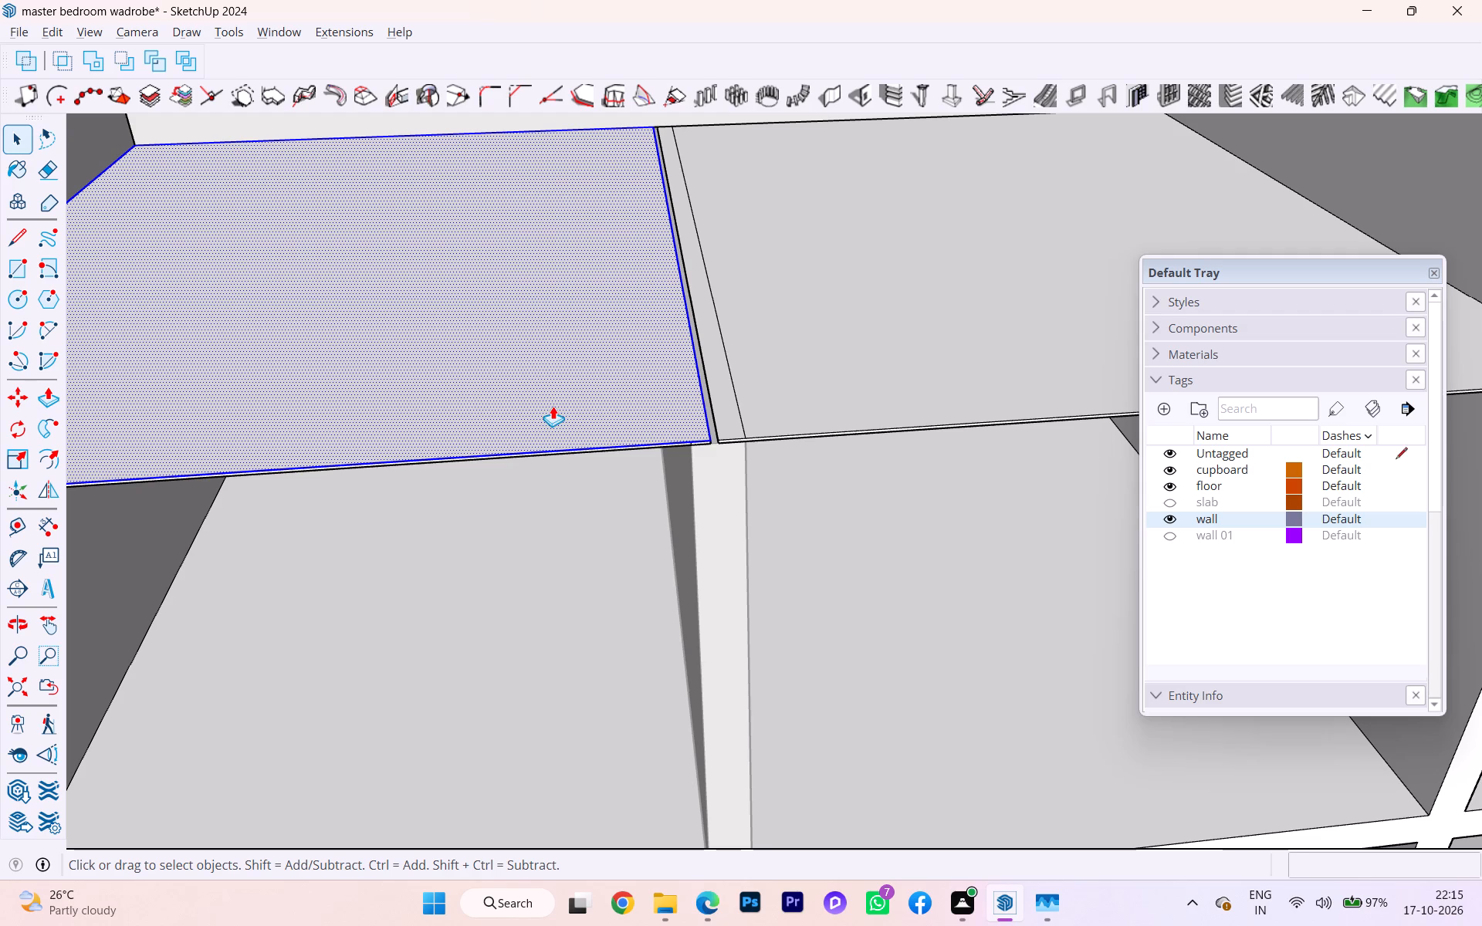
key("p")
left_click(553, 406)
scroll(534, 355, "down", 2)
scroll(534, 355, "up", 2)
scroll(534, 355, "down", 2)
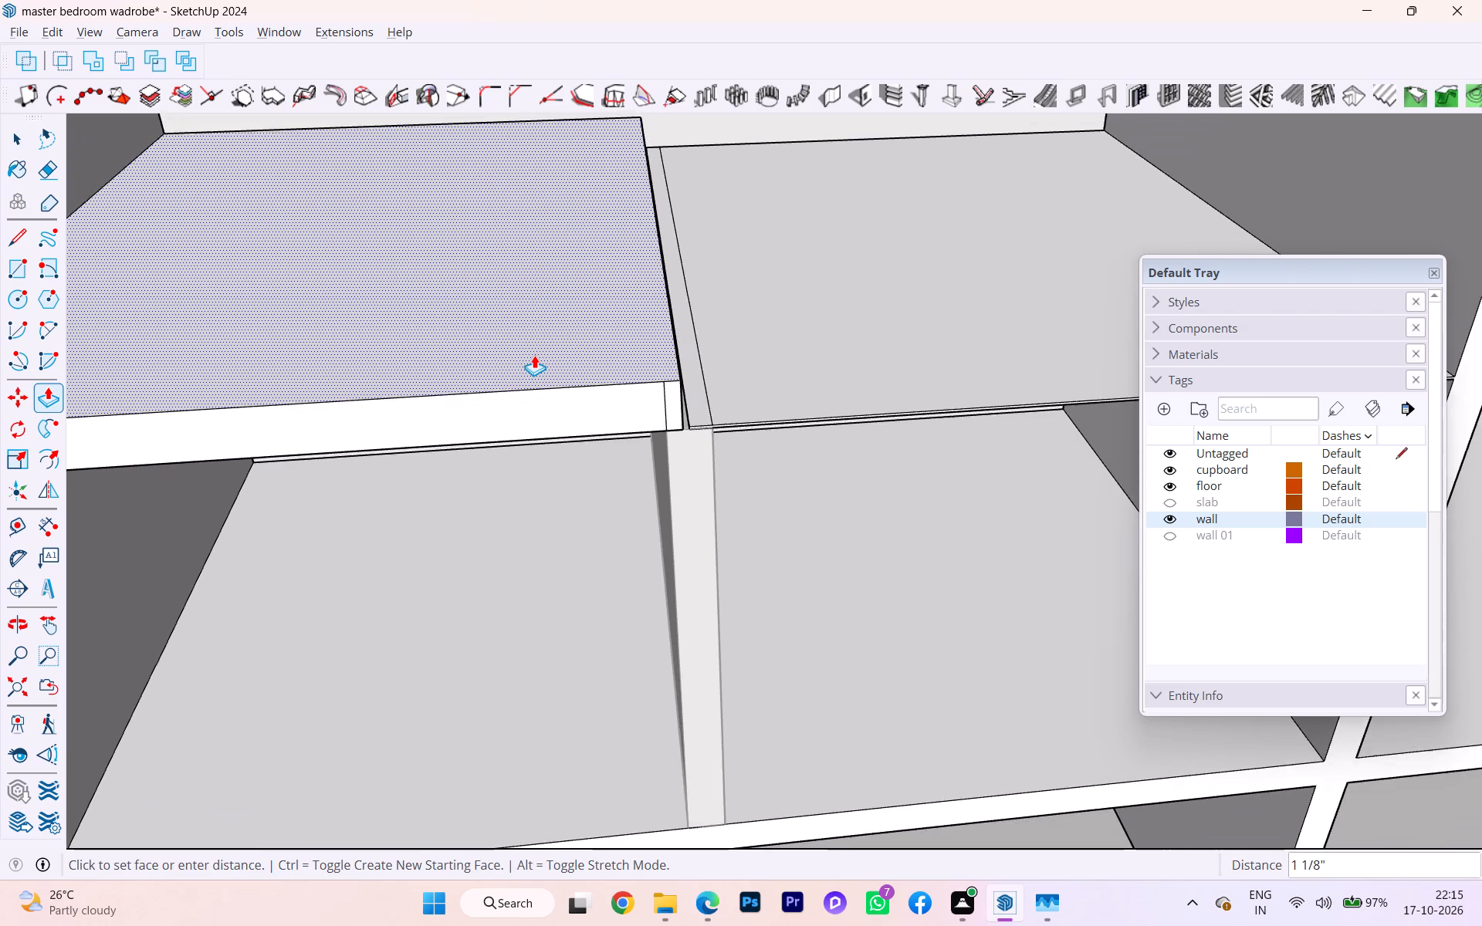
scroll(534, 355, "down", 2)
scroll(534, 355, "up", 1)
scroll(534, 355, "down", 14)
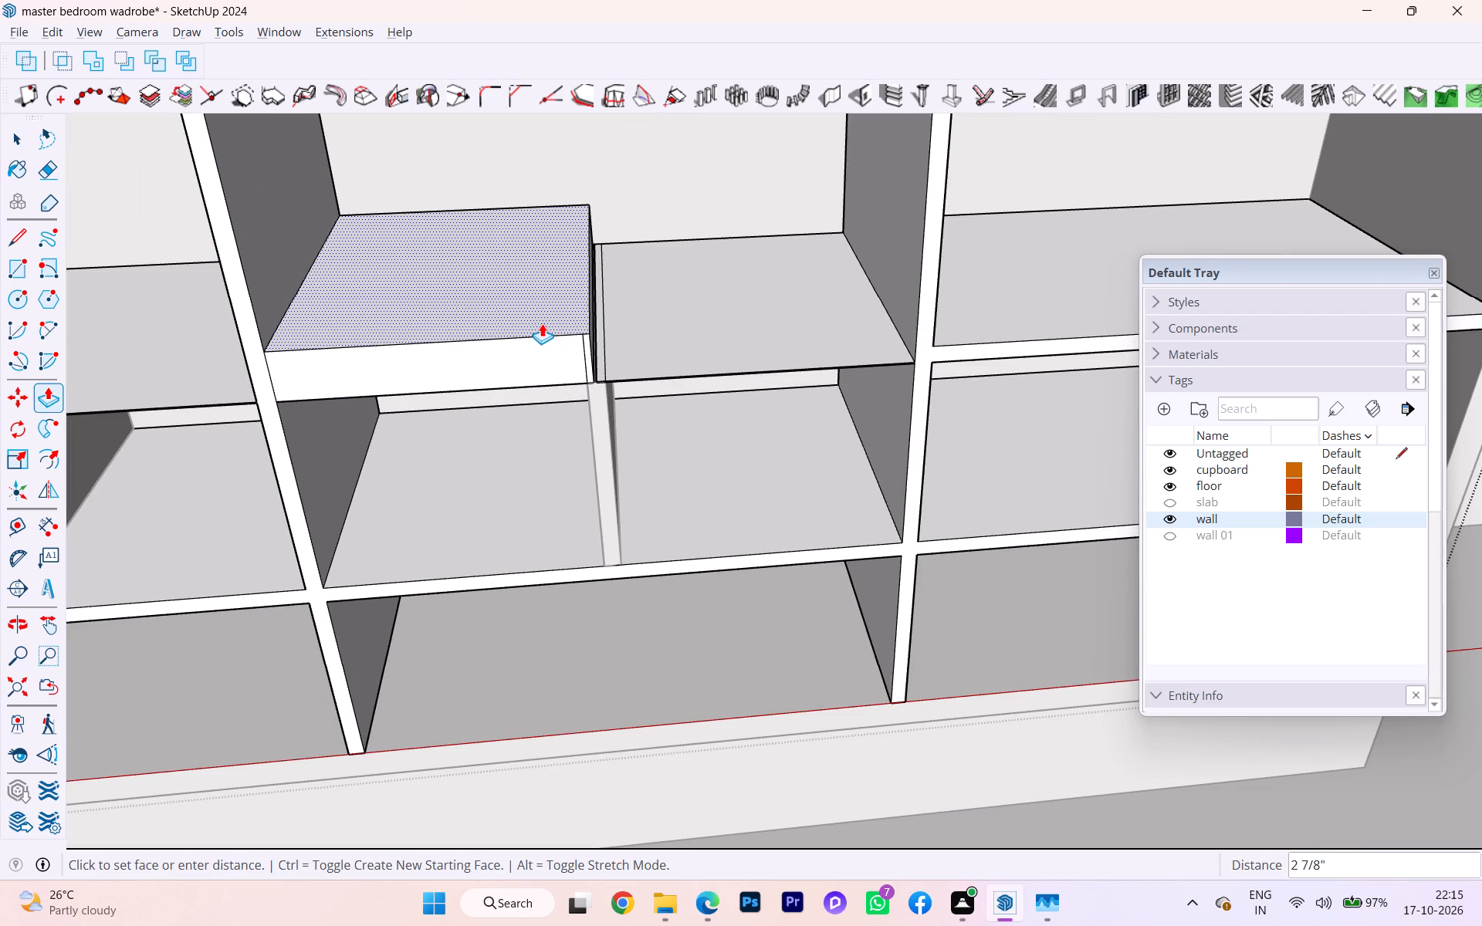
key("6")
key("Return")
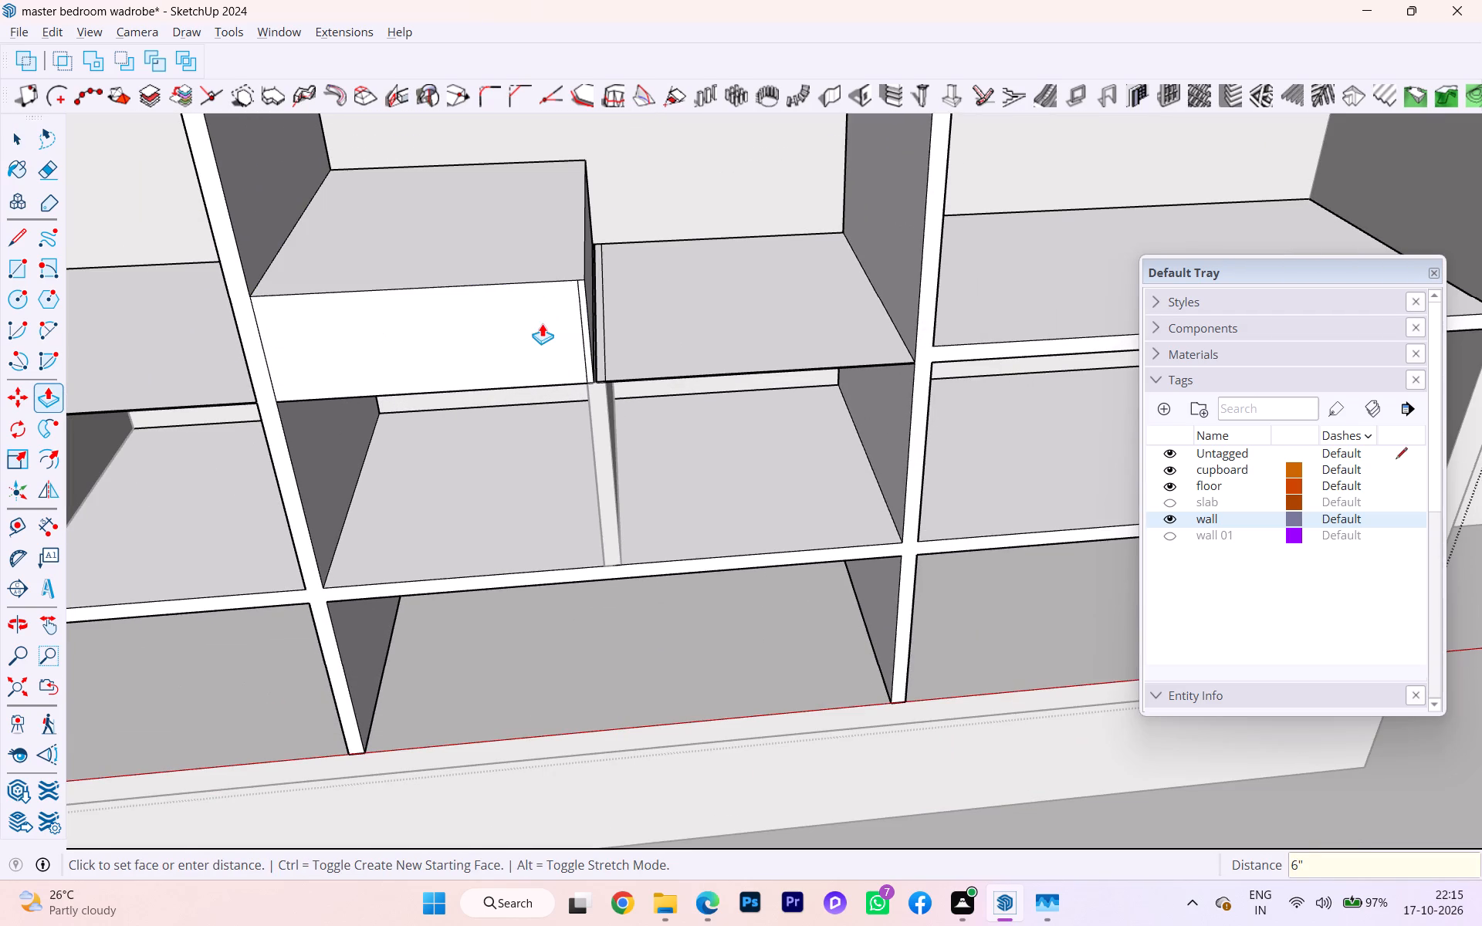
key("space")
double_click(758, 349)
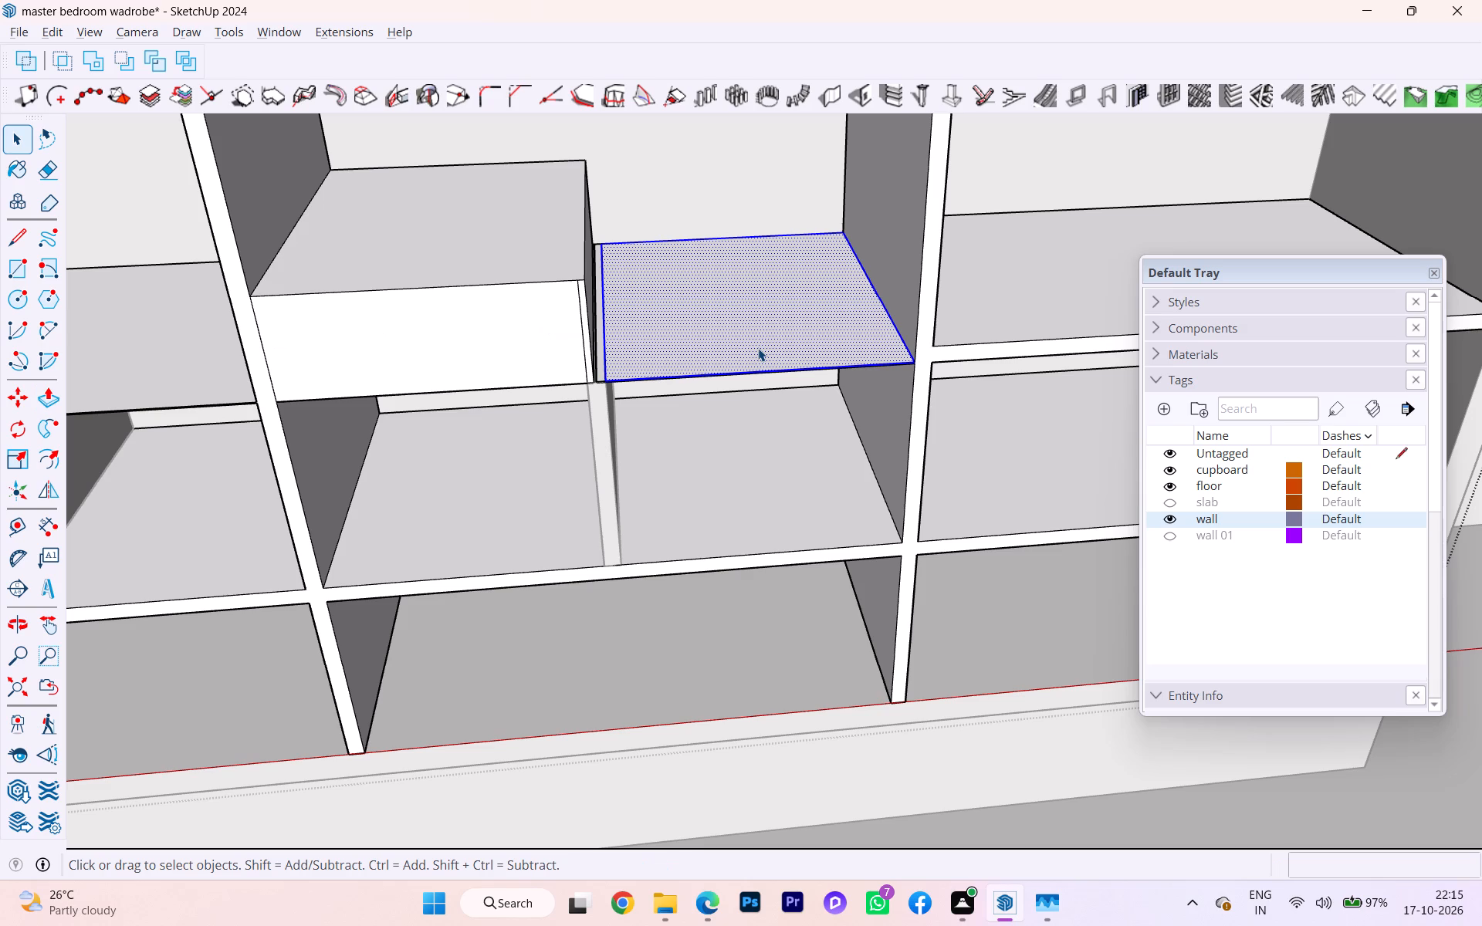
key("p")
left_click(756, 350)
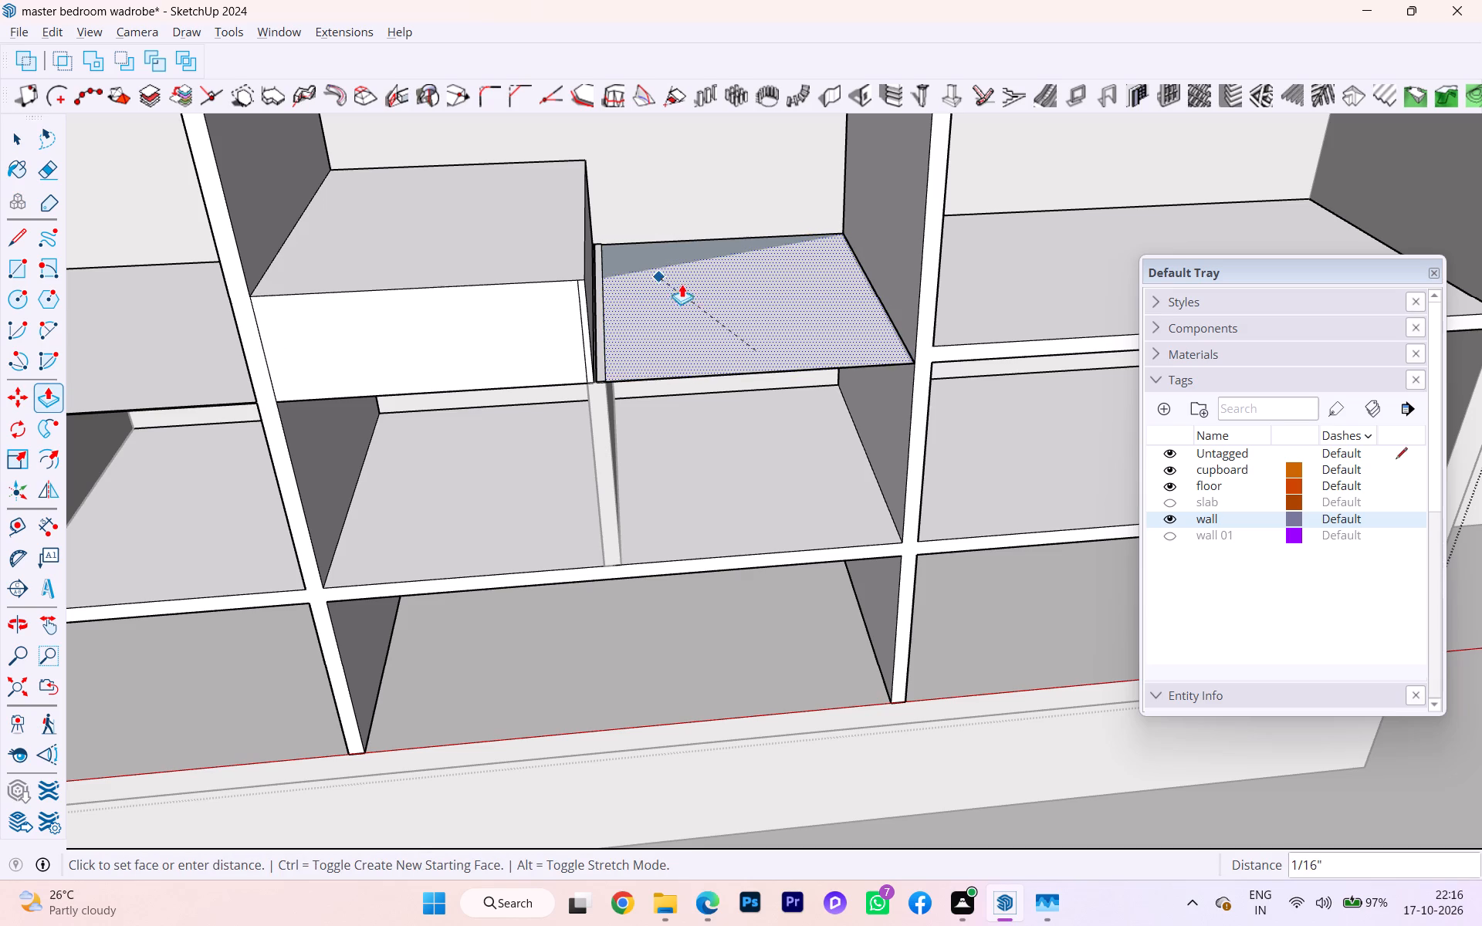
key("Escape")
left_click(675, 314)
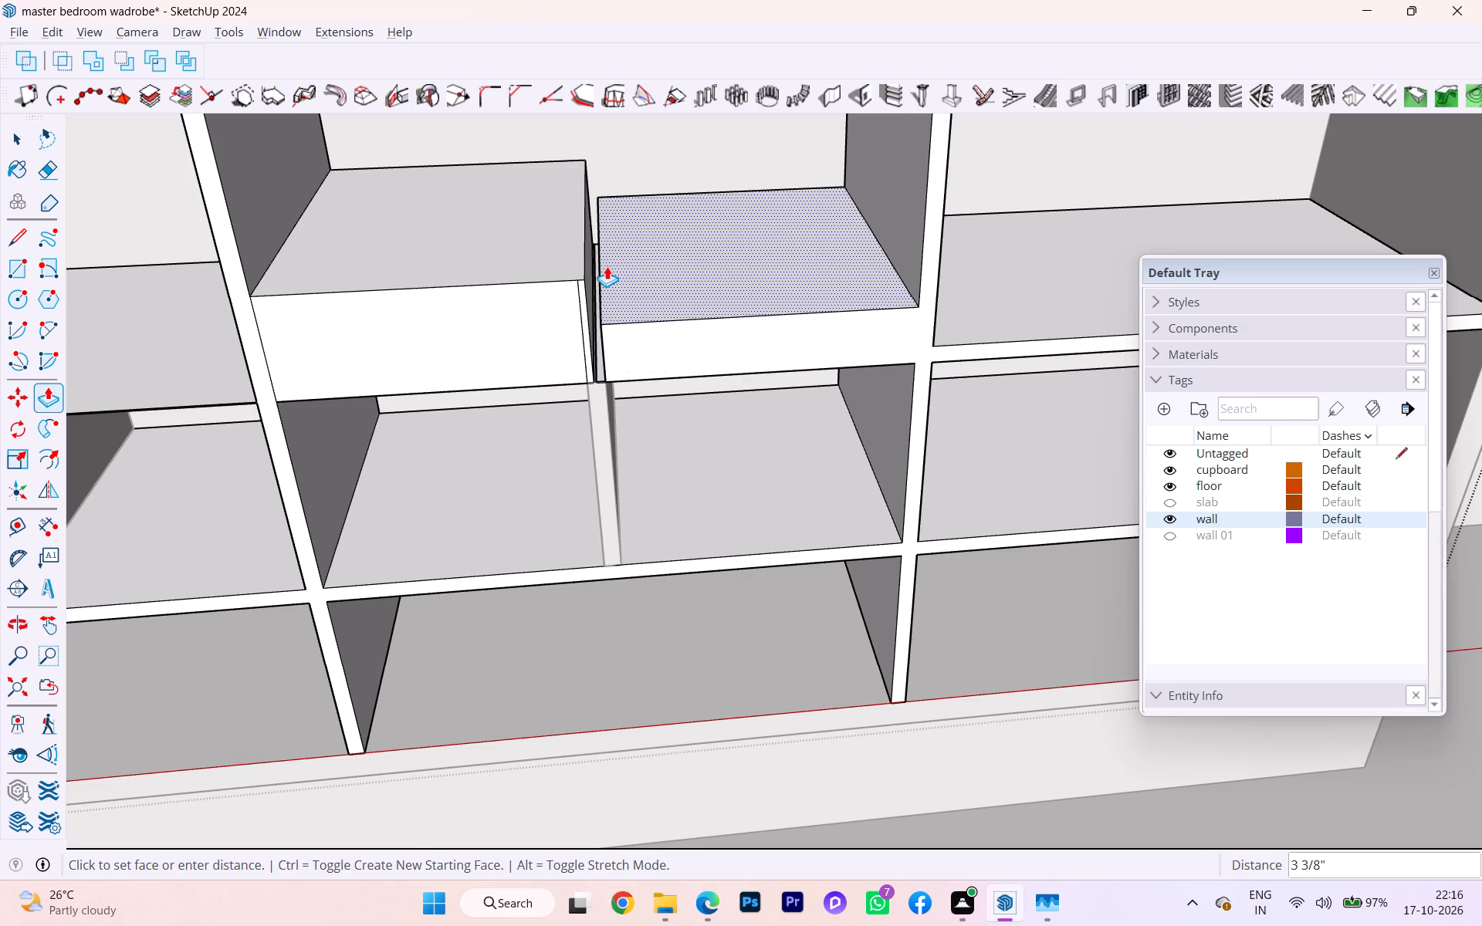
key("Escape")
Delete the leftover line beside the slot on the right shelf section's top face.
scroll(602, 353, "up", 4)
key("space")
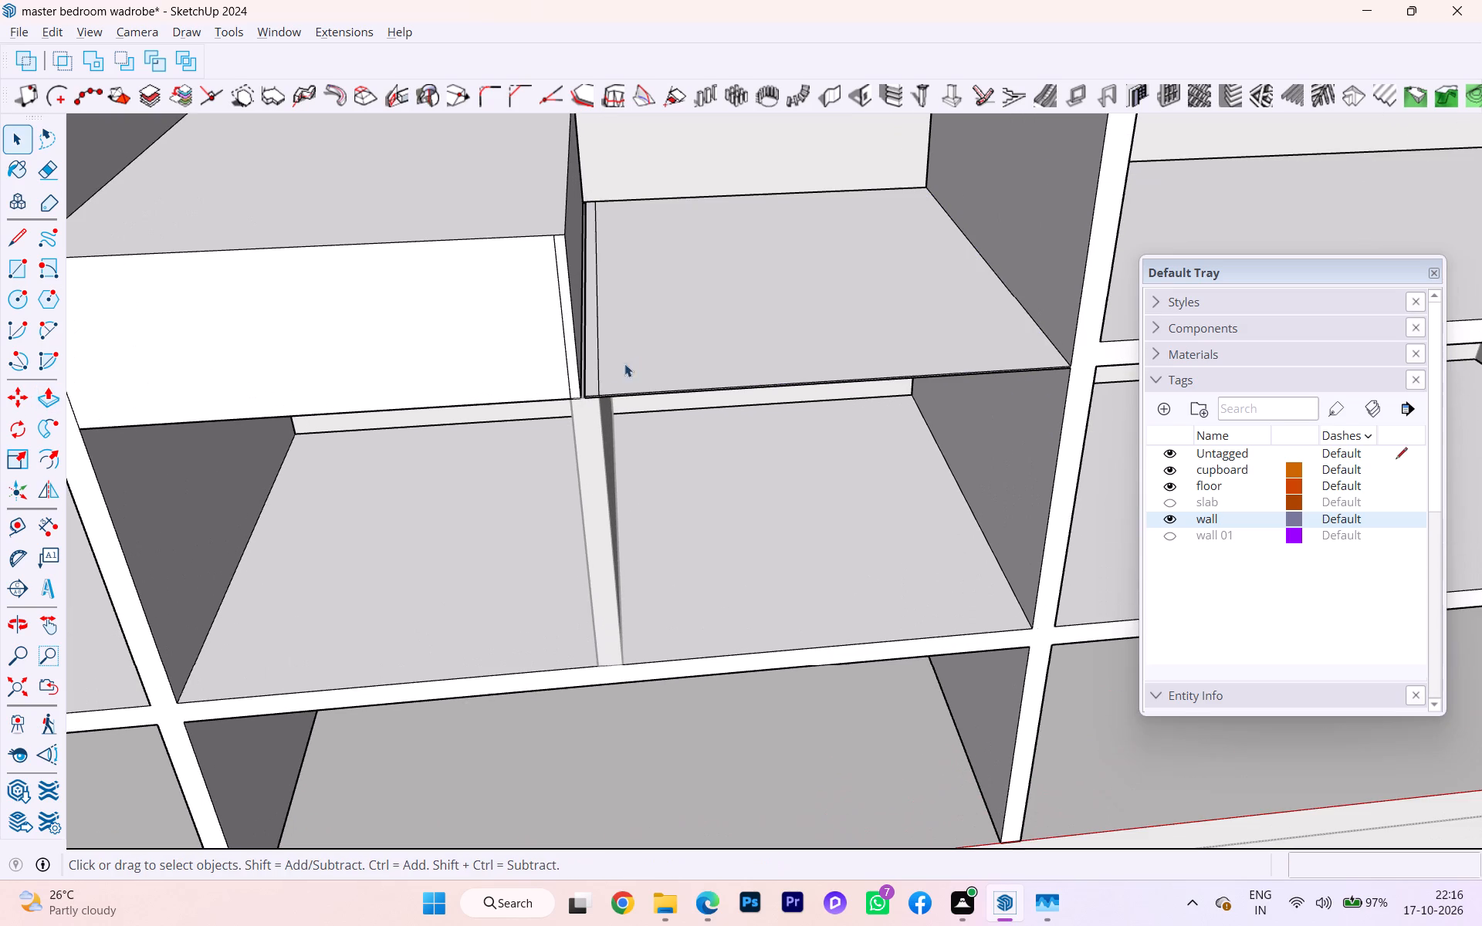
left_click(597, 373)
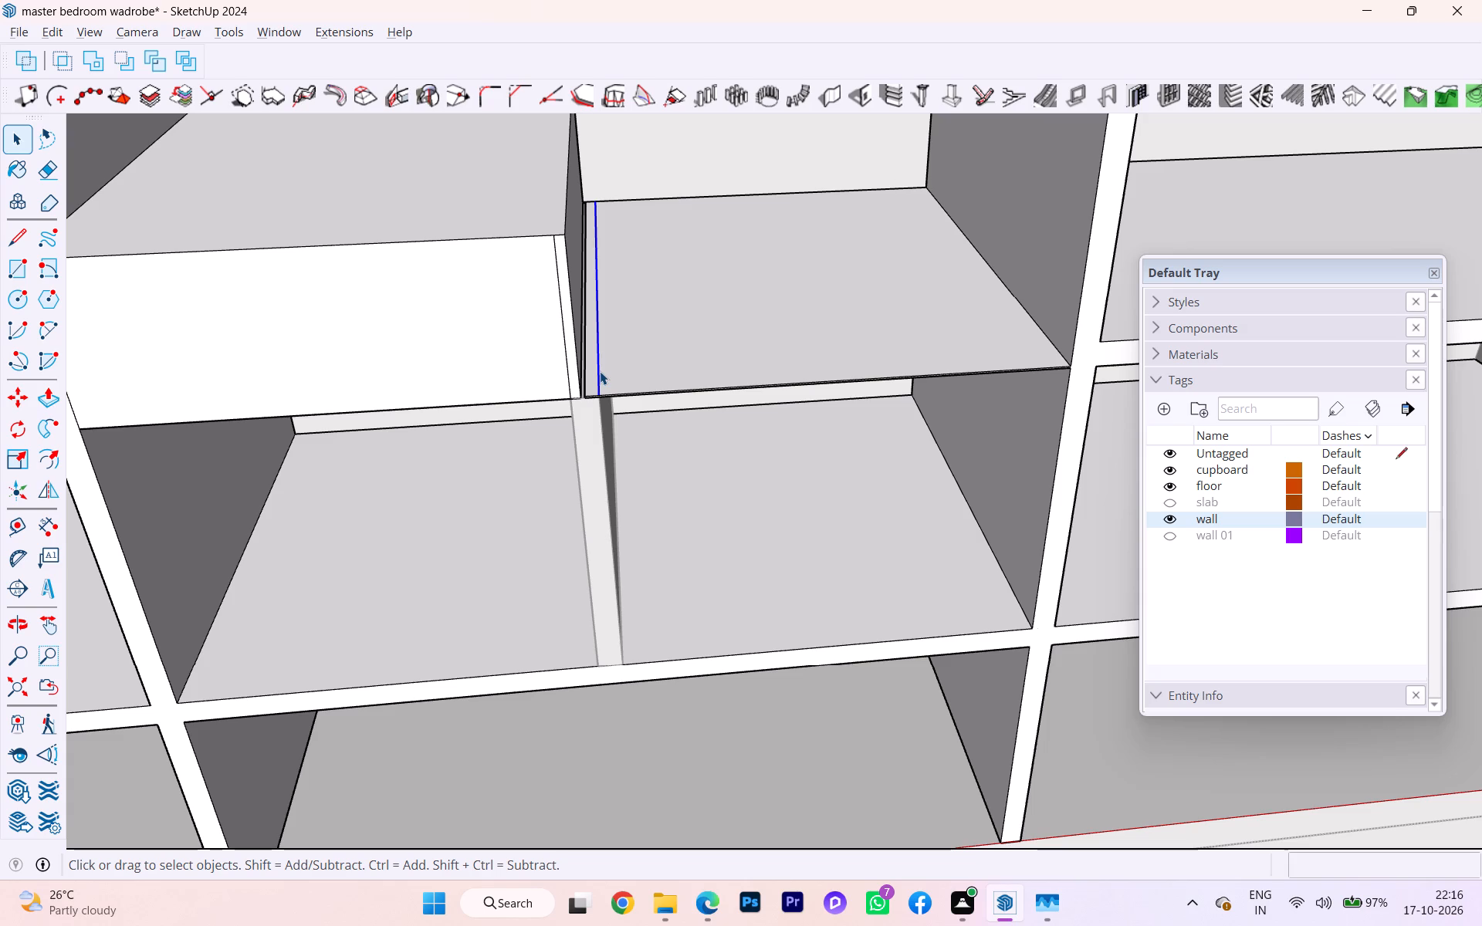
key("Delete")
Push/Pull the shelf section right of the slot upward 6 inches, level with the left block's top edge.
double_click(657, 365)
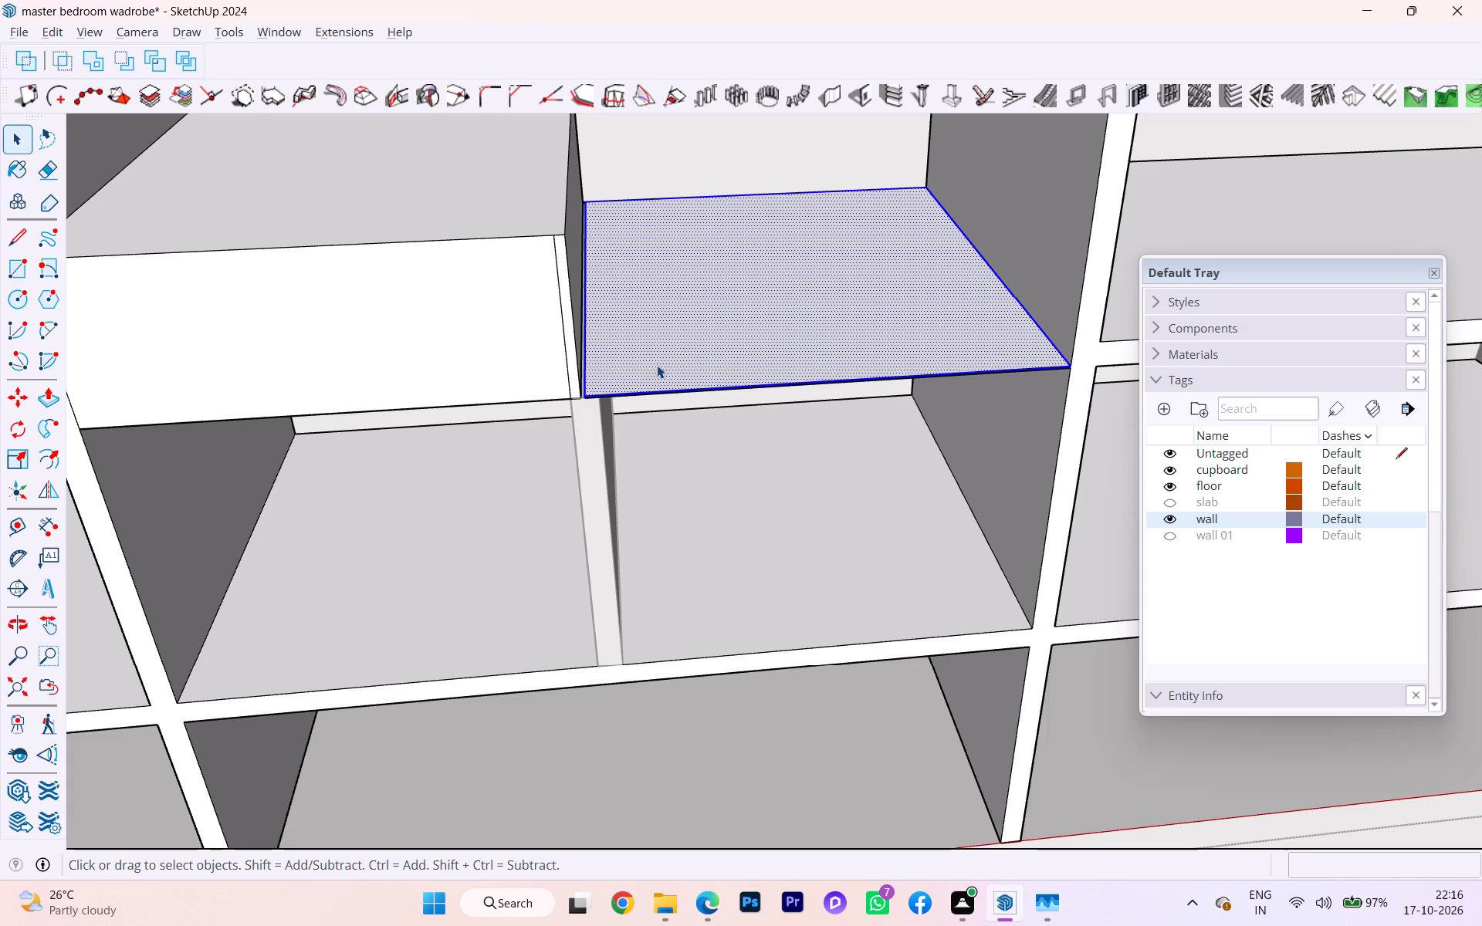
key("p")
left_click(657, 365)
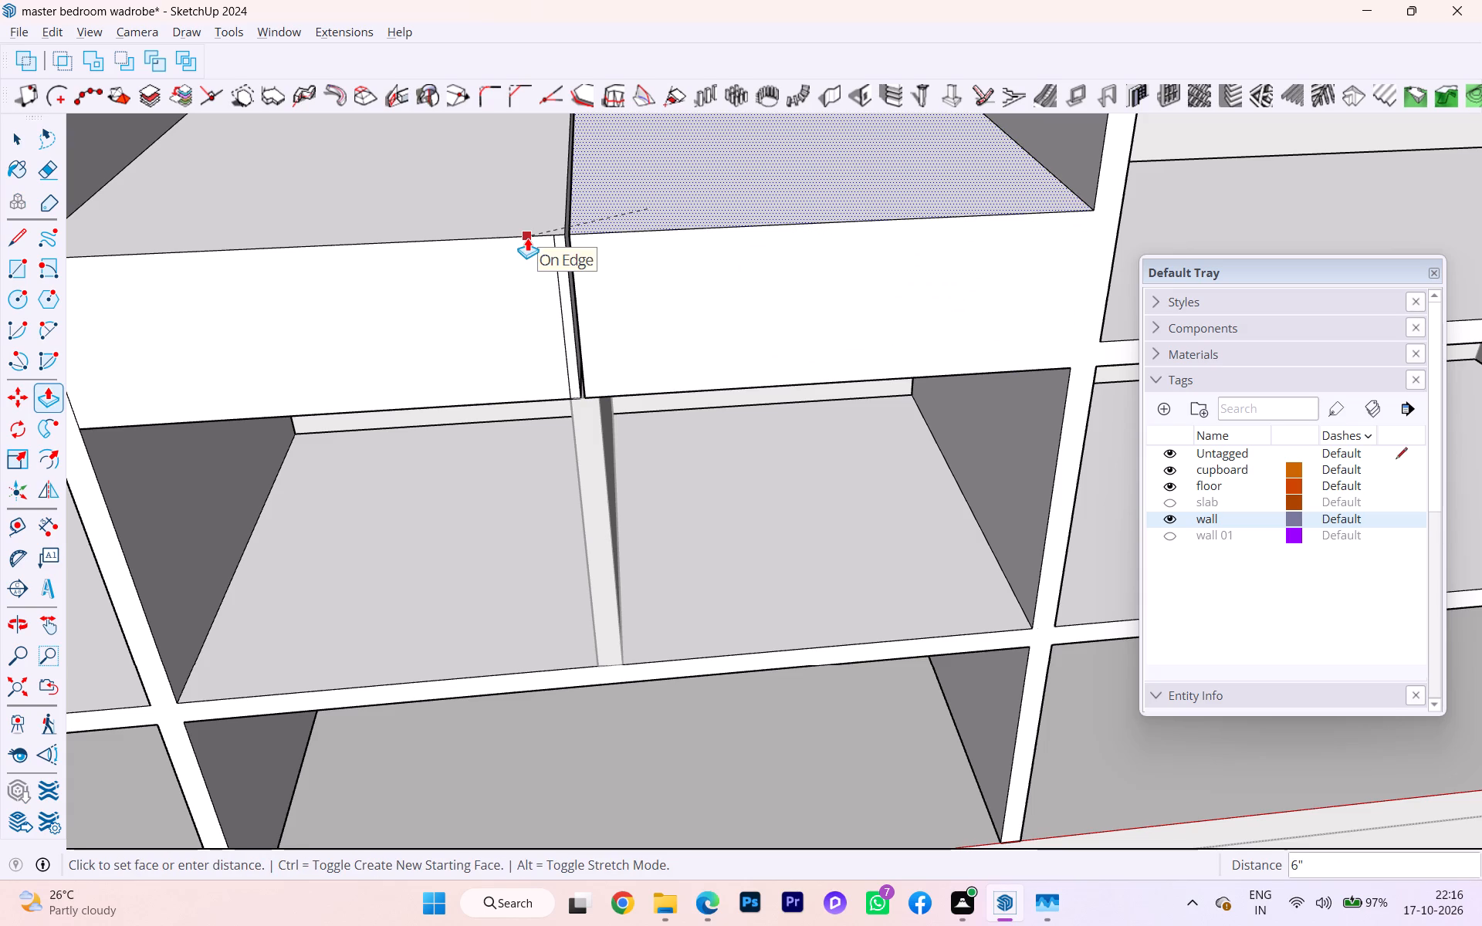
left_click(527, 237)
key("space")
Erase the leftover vertical line beside the slot on the left drawer block's front face.
scroll(570, 286, "up", 4)
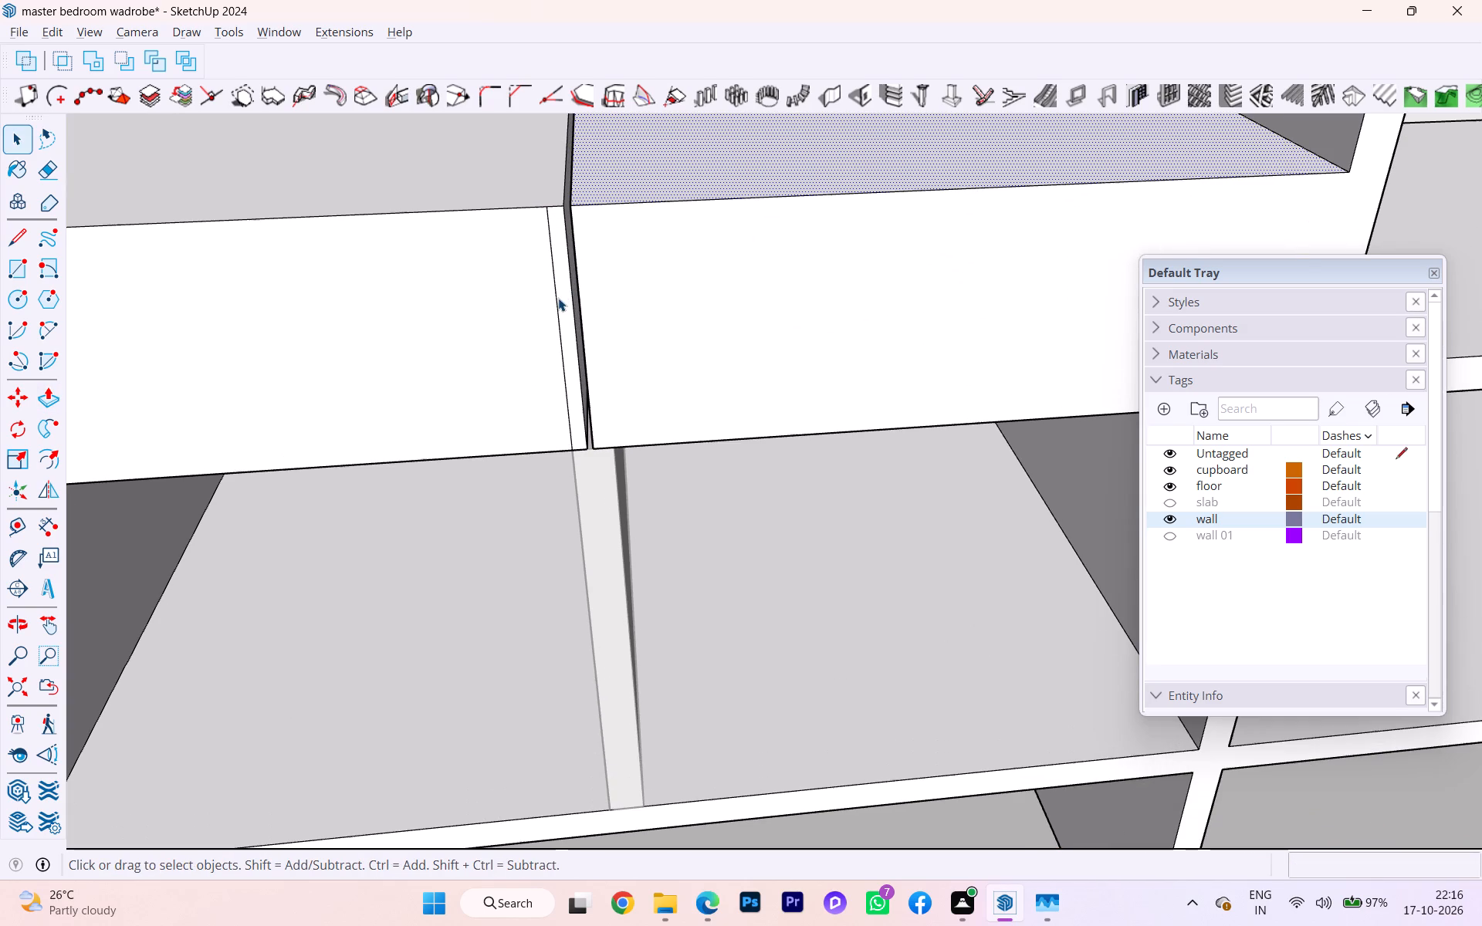
key("e")
left_click(558, 298)
scroll(594, 321, "down", 2)
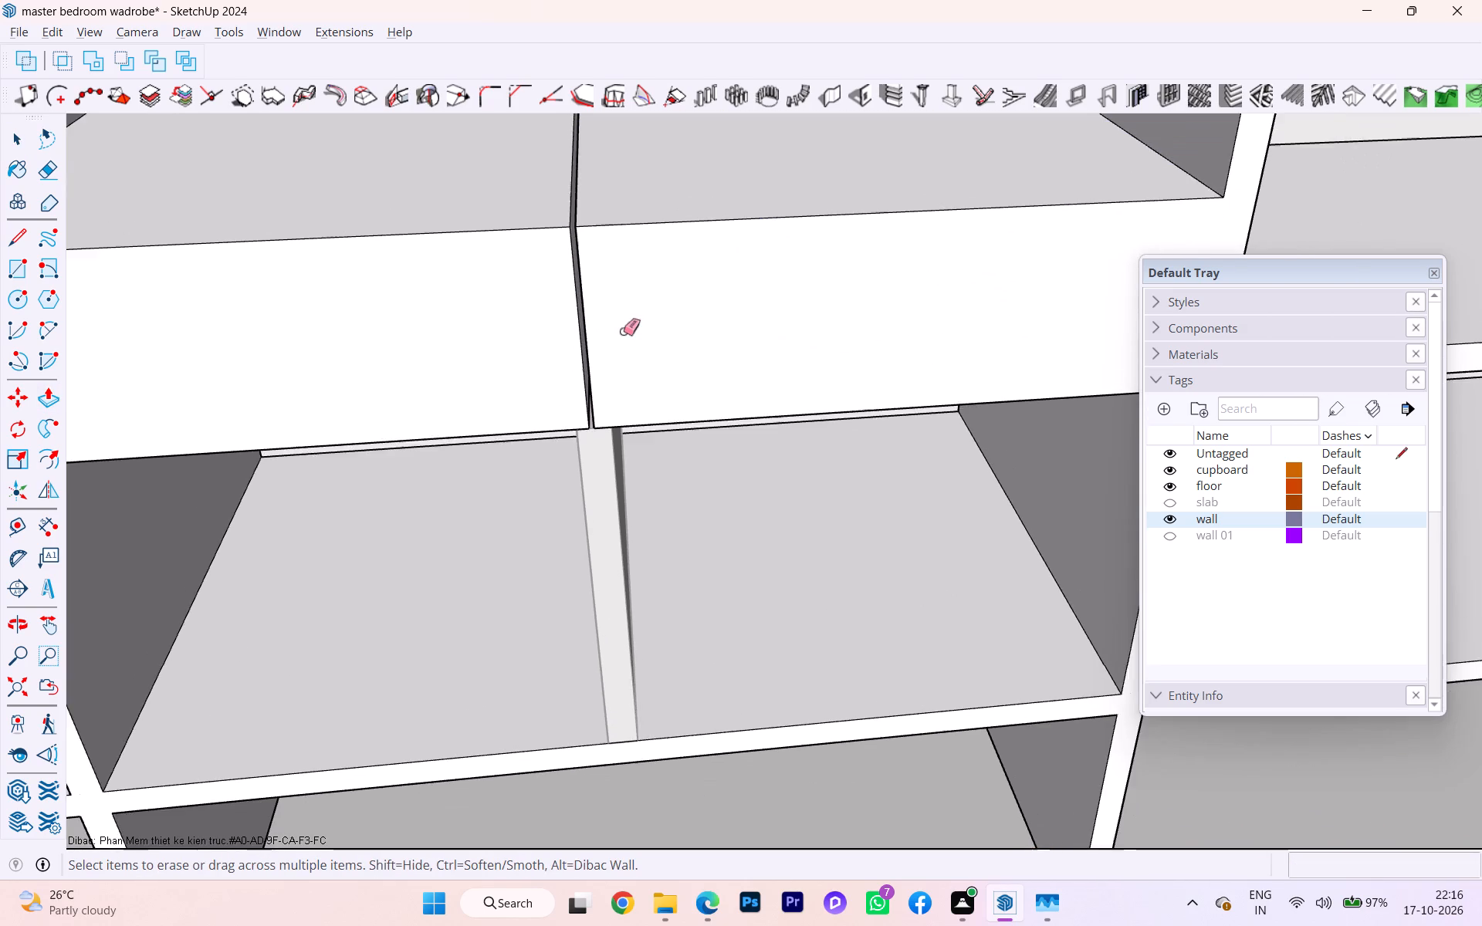
scroll(623, 331, "down", 3)
key("space")
Examine the two raised drawer blocks and the compartments beneath them from the front and from below.
scroll(596, 353, "down", 3)
middle_click_drag(583, 353, 594, 265)
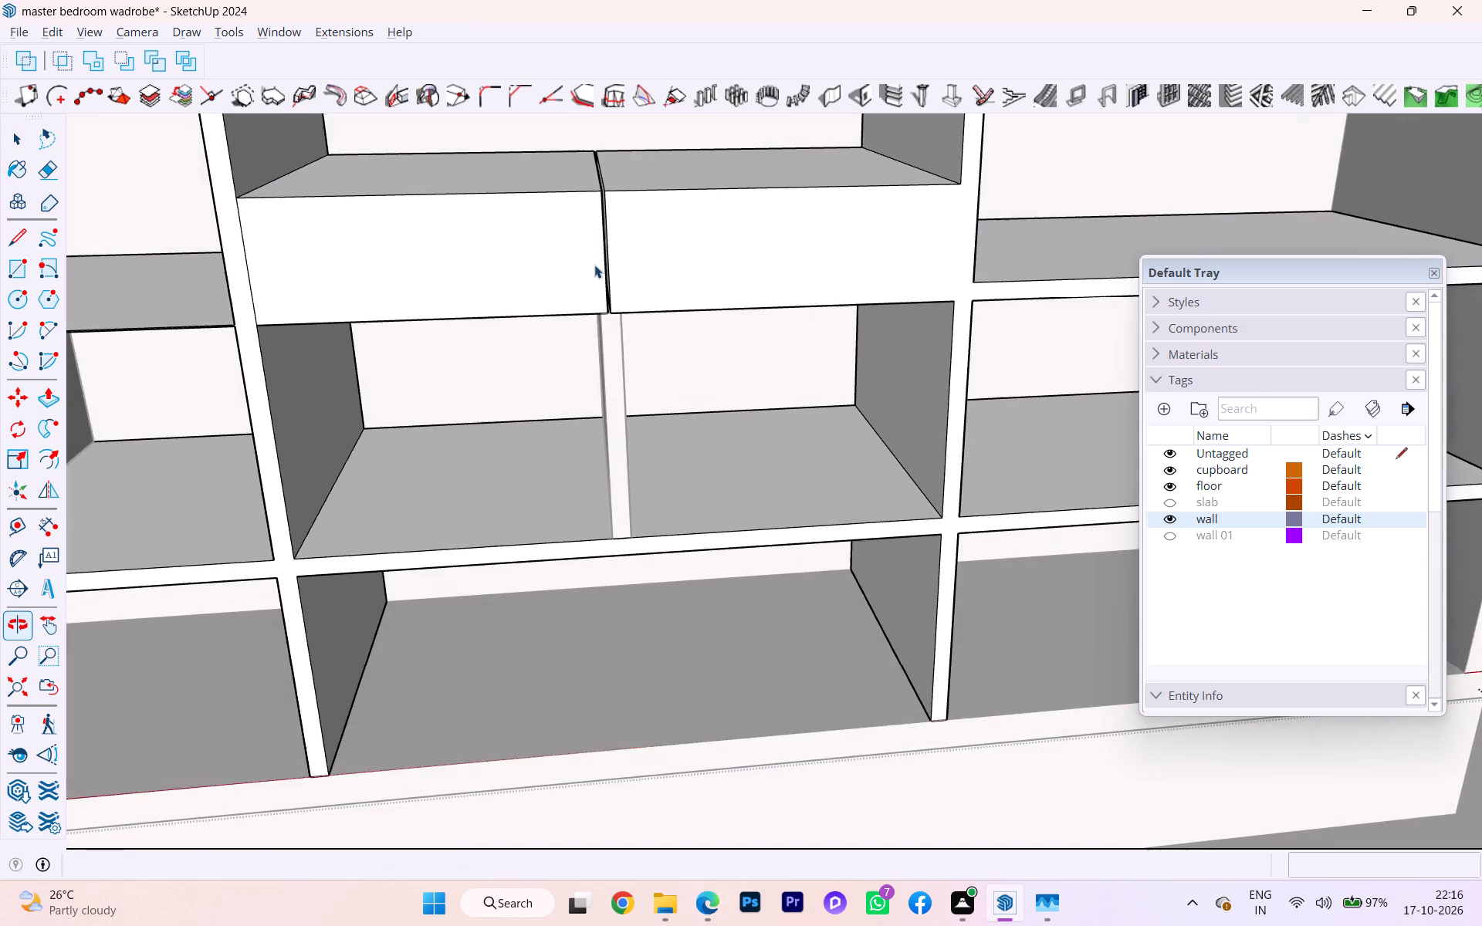
scroll(580, 333, "up", 4)
middle_click_drag(734, 312, 672, 223)
scroll(658, 267, "down", 2)
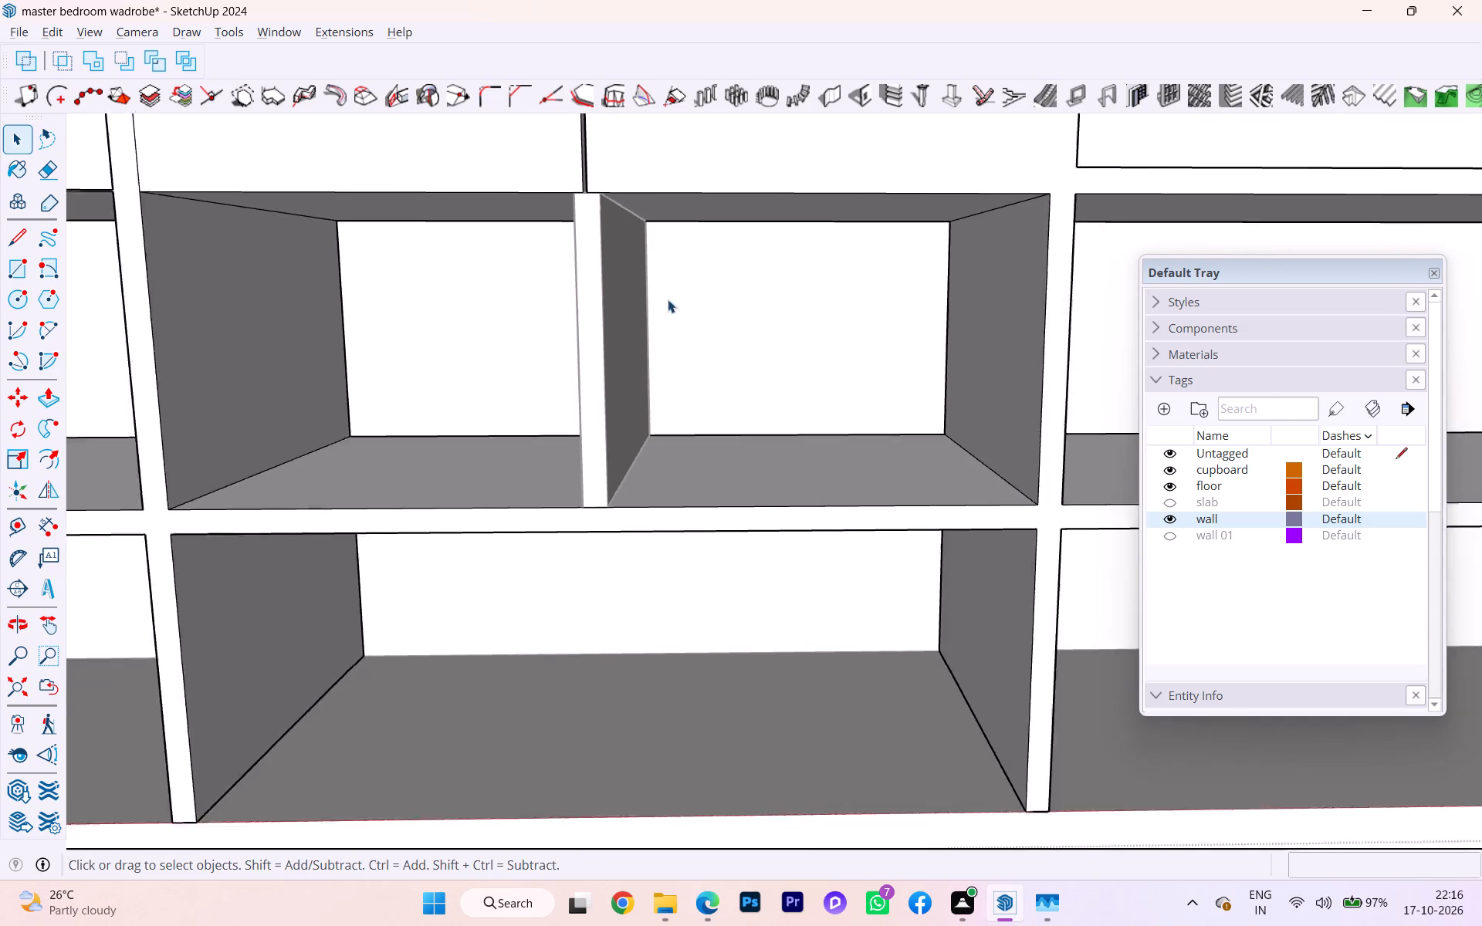
scroll(668, 299, "down", 2)
scroll(656, 339, "up", 1)
scroll(656, 339, "down", 10)
key("space")
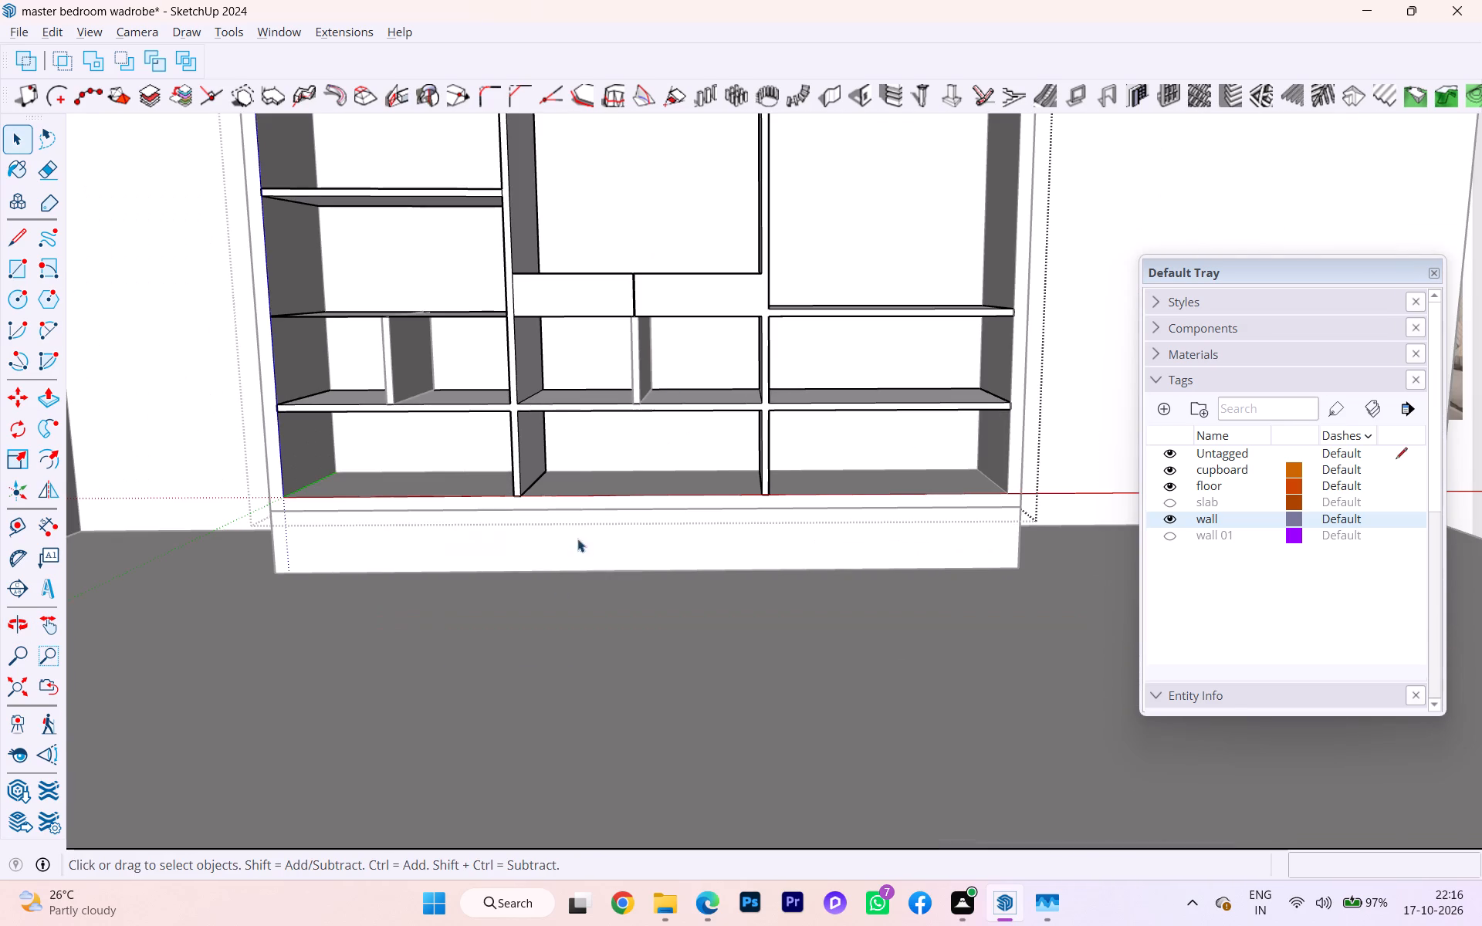
scroll(788, 310, "up", 4)
scroll(768, 316, "down", 1)
scroll(768, 316, "up", 1)
scroll(766, 316, "down", 3)
scroll(766, 316, "up", 1)
scroll(763, 313, "down", 2)
scroll(763, 313, "up", 3)
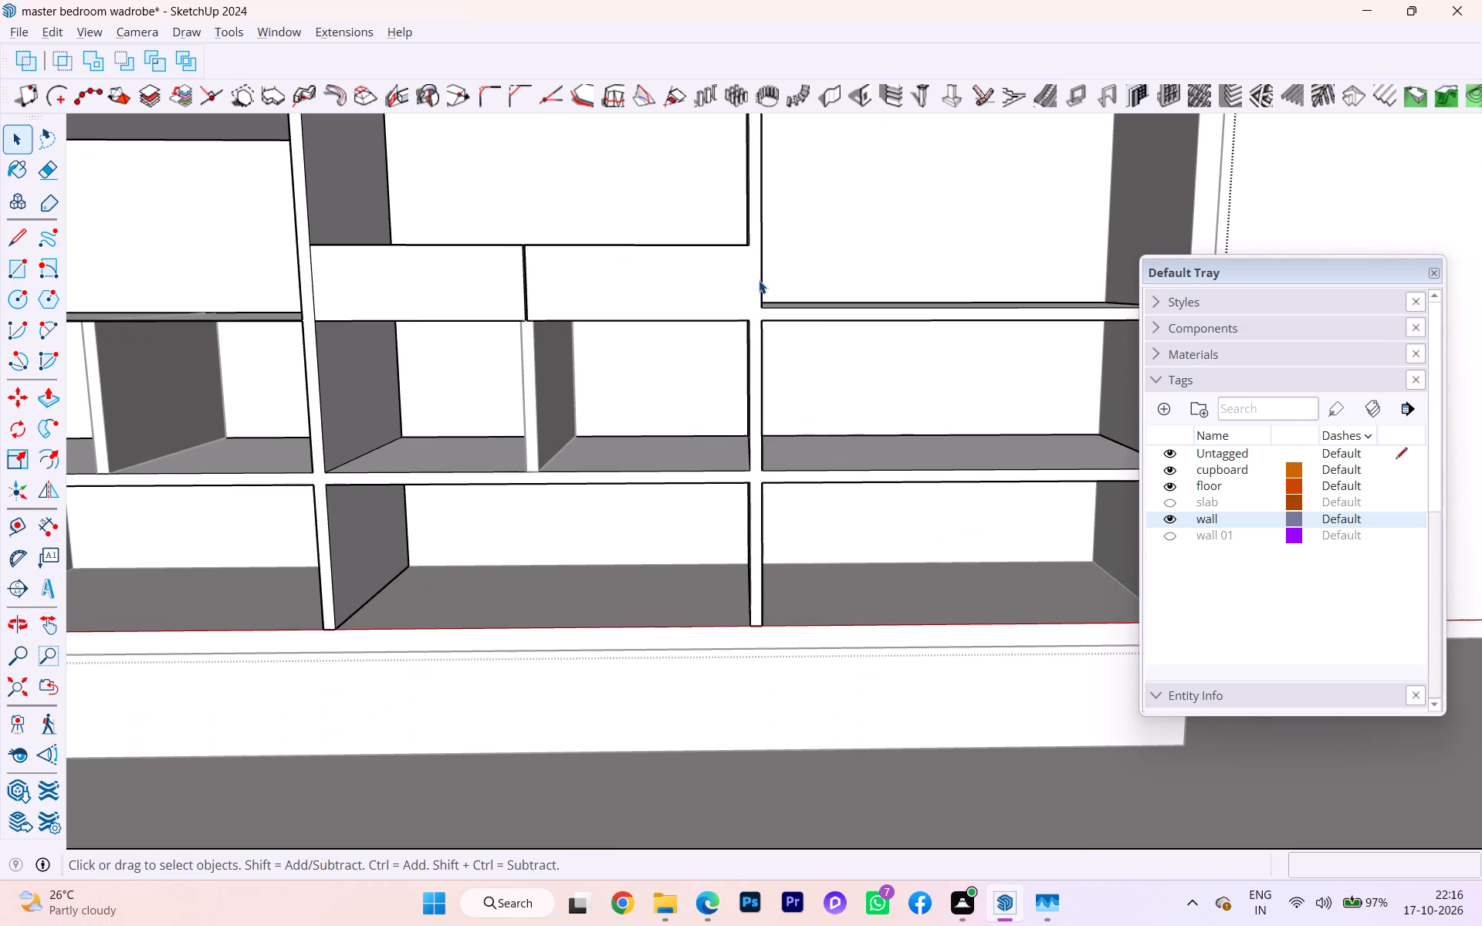
Draw a vertical line about 6 1/16 inches long separating the right drawer block's front from the adjoining vertical partition.
scroll(757, 211, "down", 1)
middle_click_drag(755, 215, 760, 319)
scroll(755, 273, "up", 4)
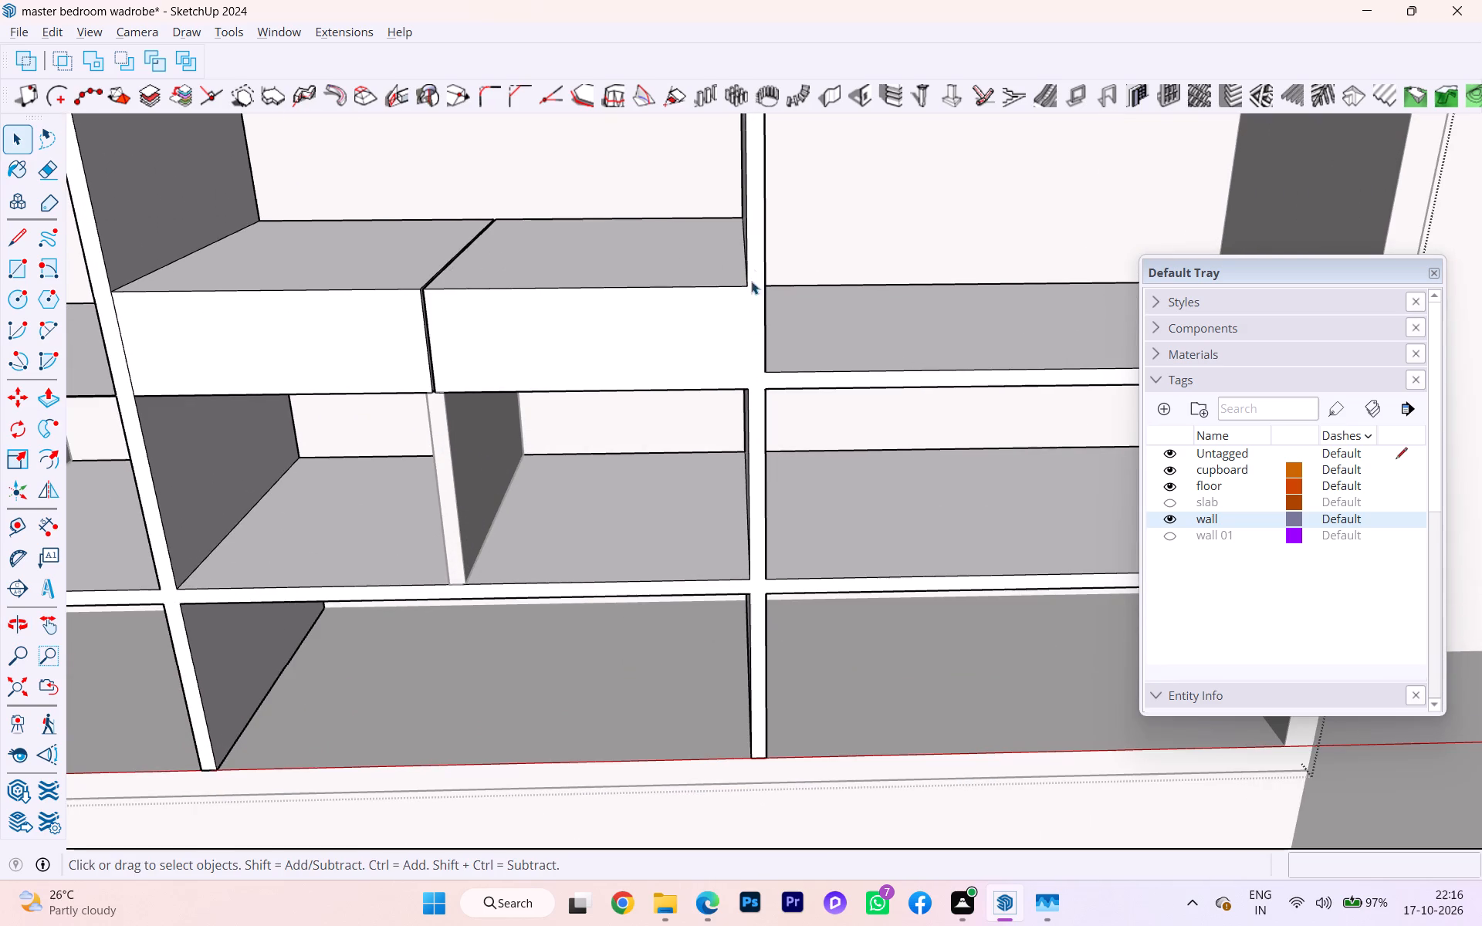
key("l")
key("Return")
scroll(750, 299, "up", 1)
scroll(750, 299, "down", 2)
scroll(750, 299, "up", 3)
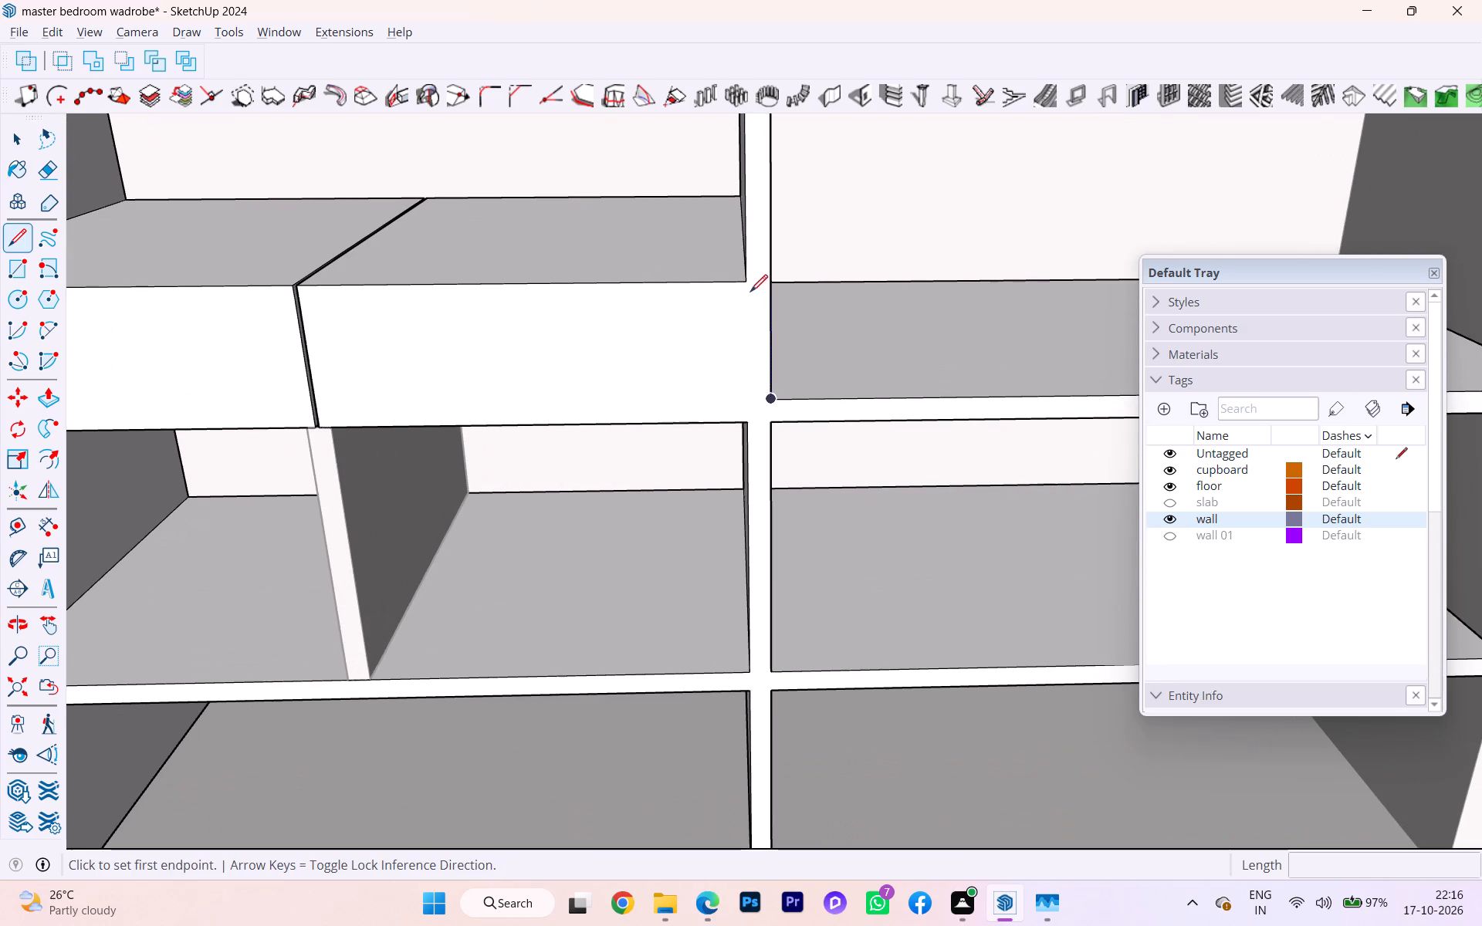
left_click(748, 281)
left_click(753, 427)
key("space")
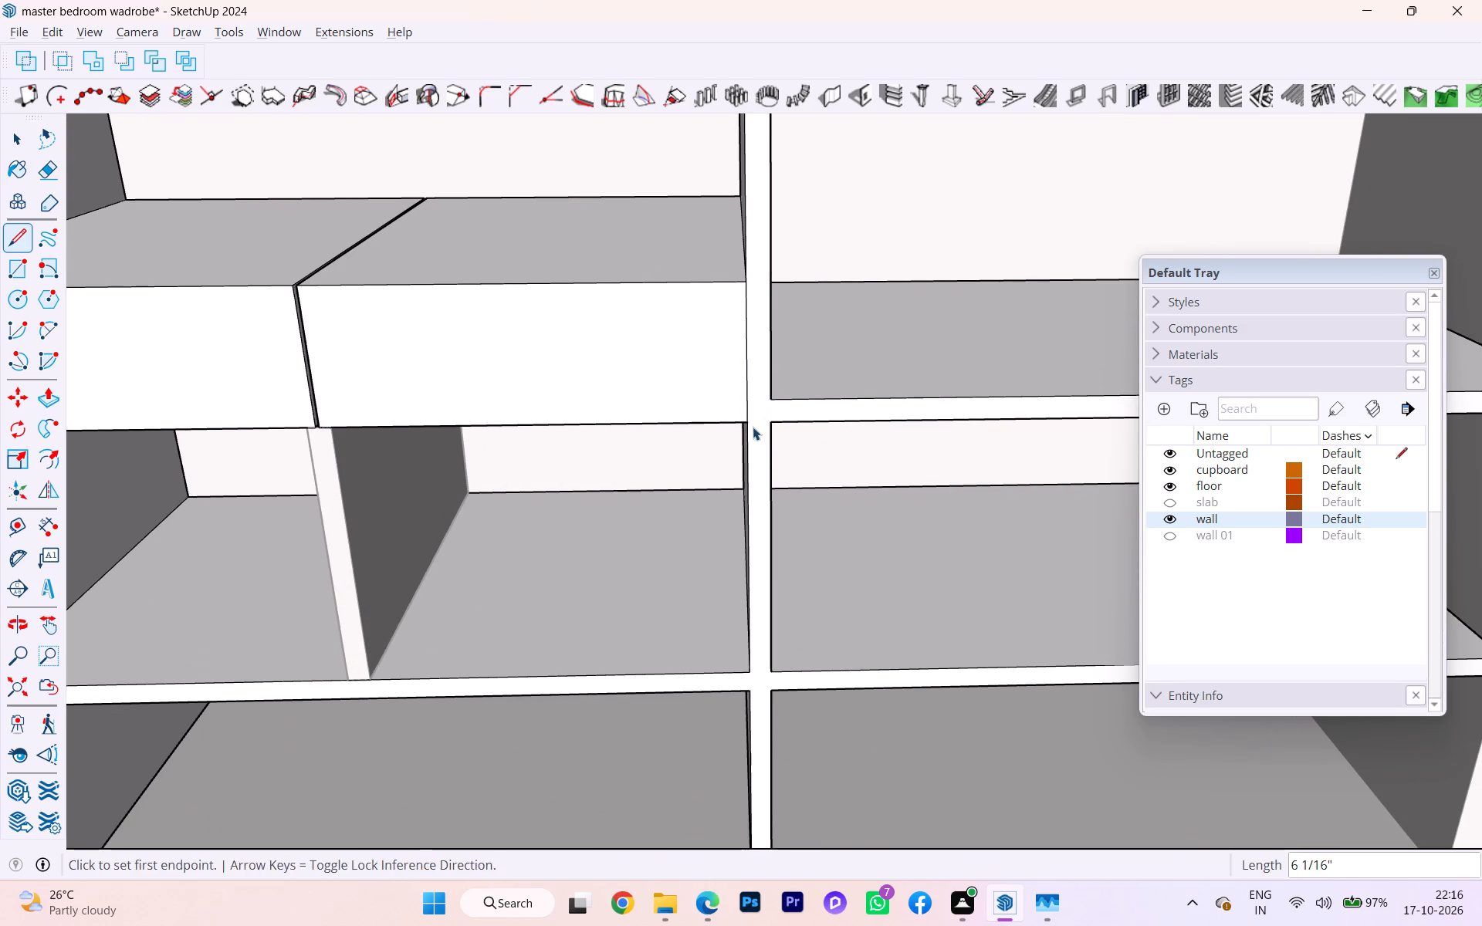
Examine the right drawer block's new dividing line and the fronts of both blocks from several angles.
scroll(690, 340, "down", 7)
scroll(710, 340, "up", 1)
scroll(716, 344, "down", 2)
middle_click_drag(730, 353, 789, 357)
scroll(726, 333, "up", 1)
scroll(736, 333, "down", 2)
scroll(738, 333, "up", 9)
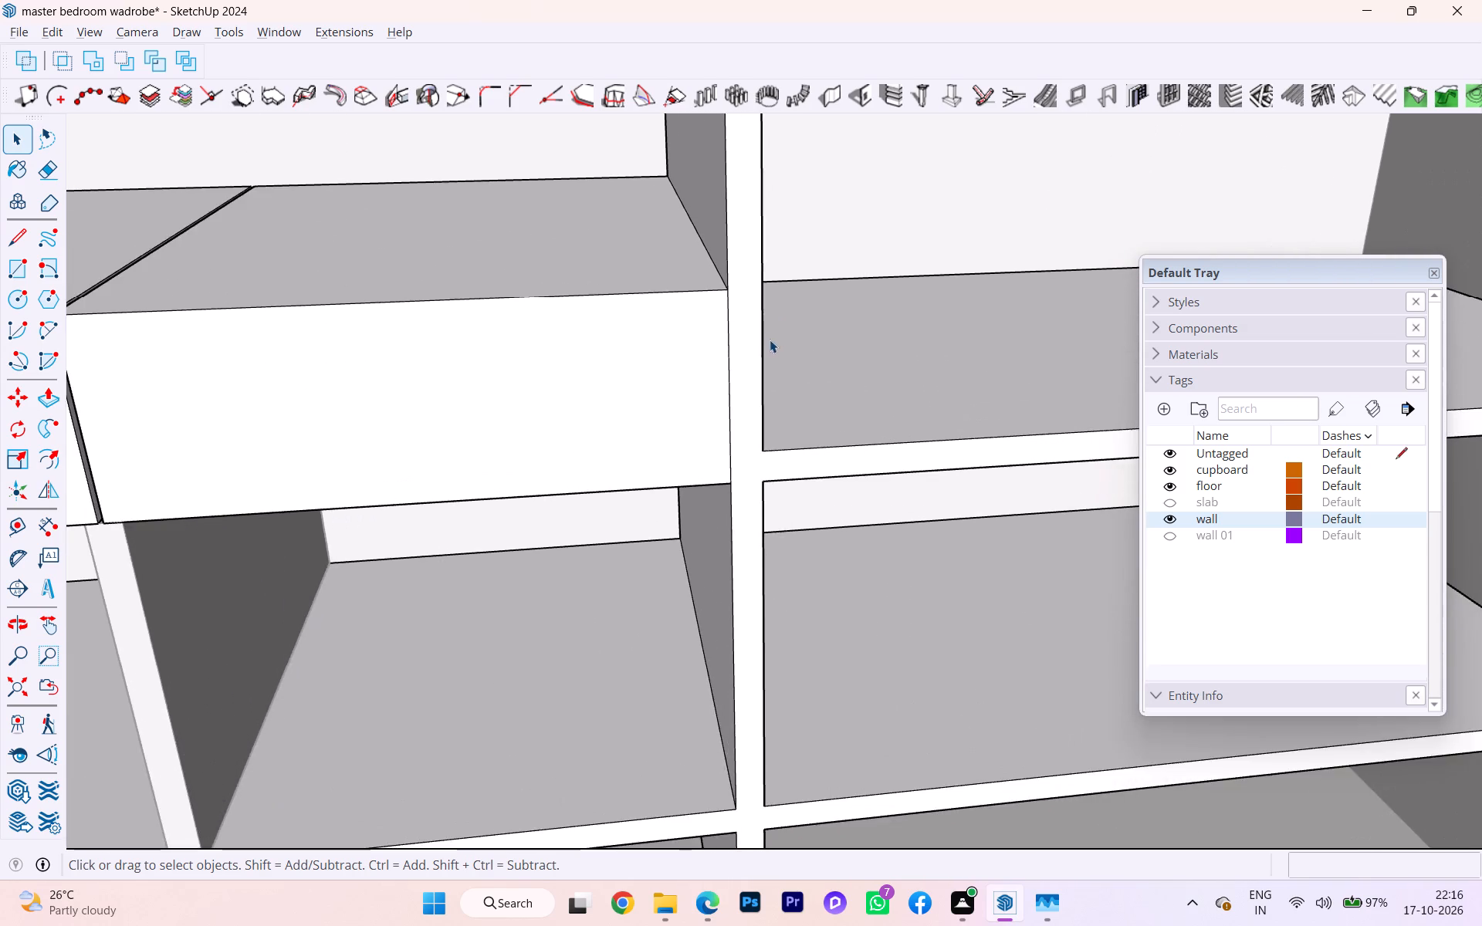
scroll(769, 344, "down", 8)
scroll(723, 354, "up", 1)
scroll(723, 354, "down", 4)
middle_click_drag(706, 360, 676, 300)
scroll(581, 339, "down", 3)
scroll(519, 359, "up", 1)
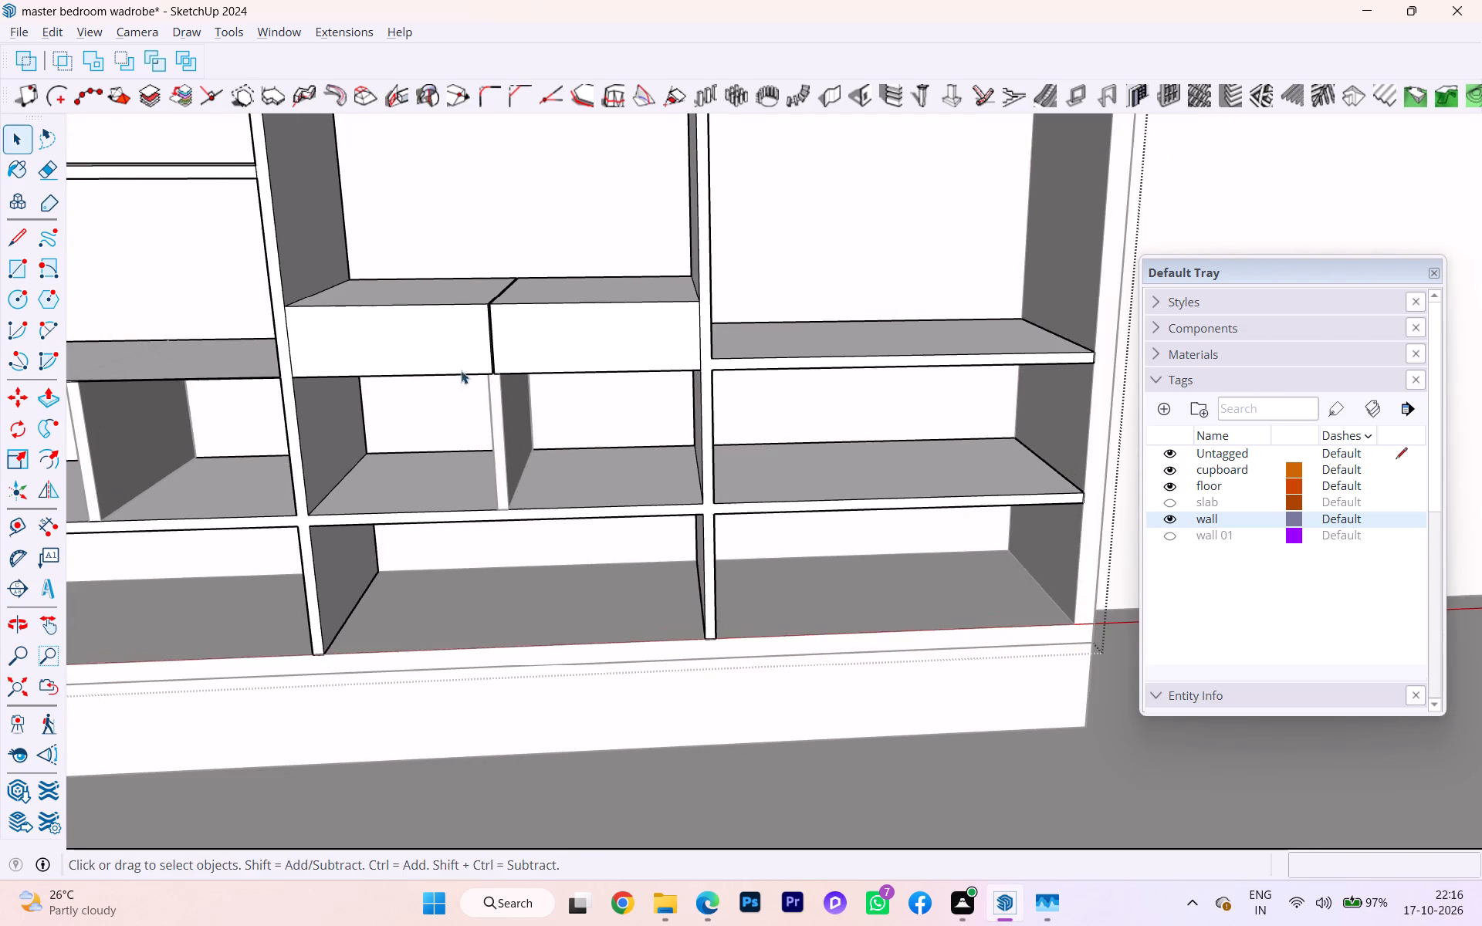
middle_click_drag(454, 366, 475, 326)
scroll(557, 507, "down", 2)
scroll(555, 507, "up", 3)
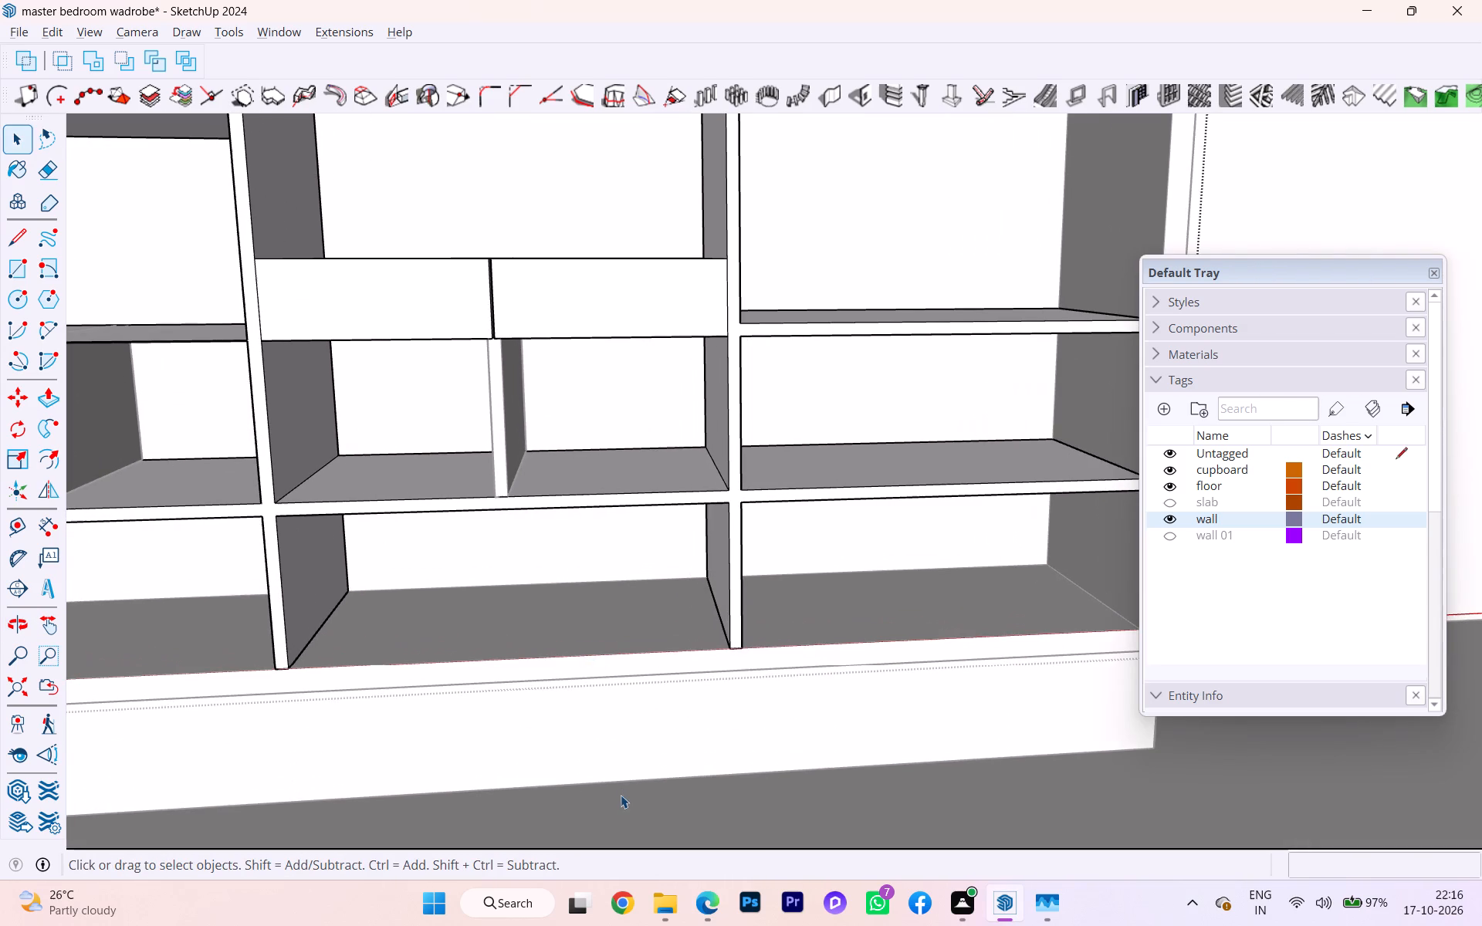
Leave the wardrobe group and examine how the small divider meets the drawer blocks at the slot.
left_click(621, 795)
scroll(493, 381, "up", 10)
middle_click_drag(500, 346, 437, 204)
scroll(446, 207, "up", 1)
scroll(446, 207, "down", 1)
scroll(446, 207, "up", 3)
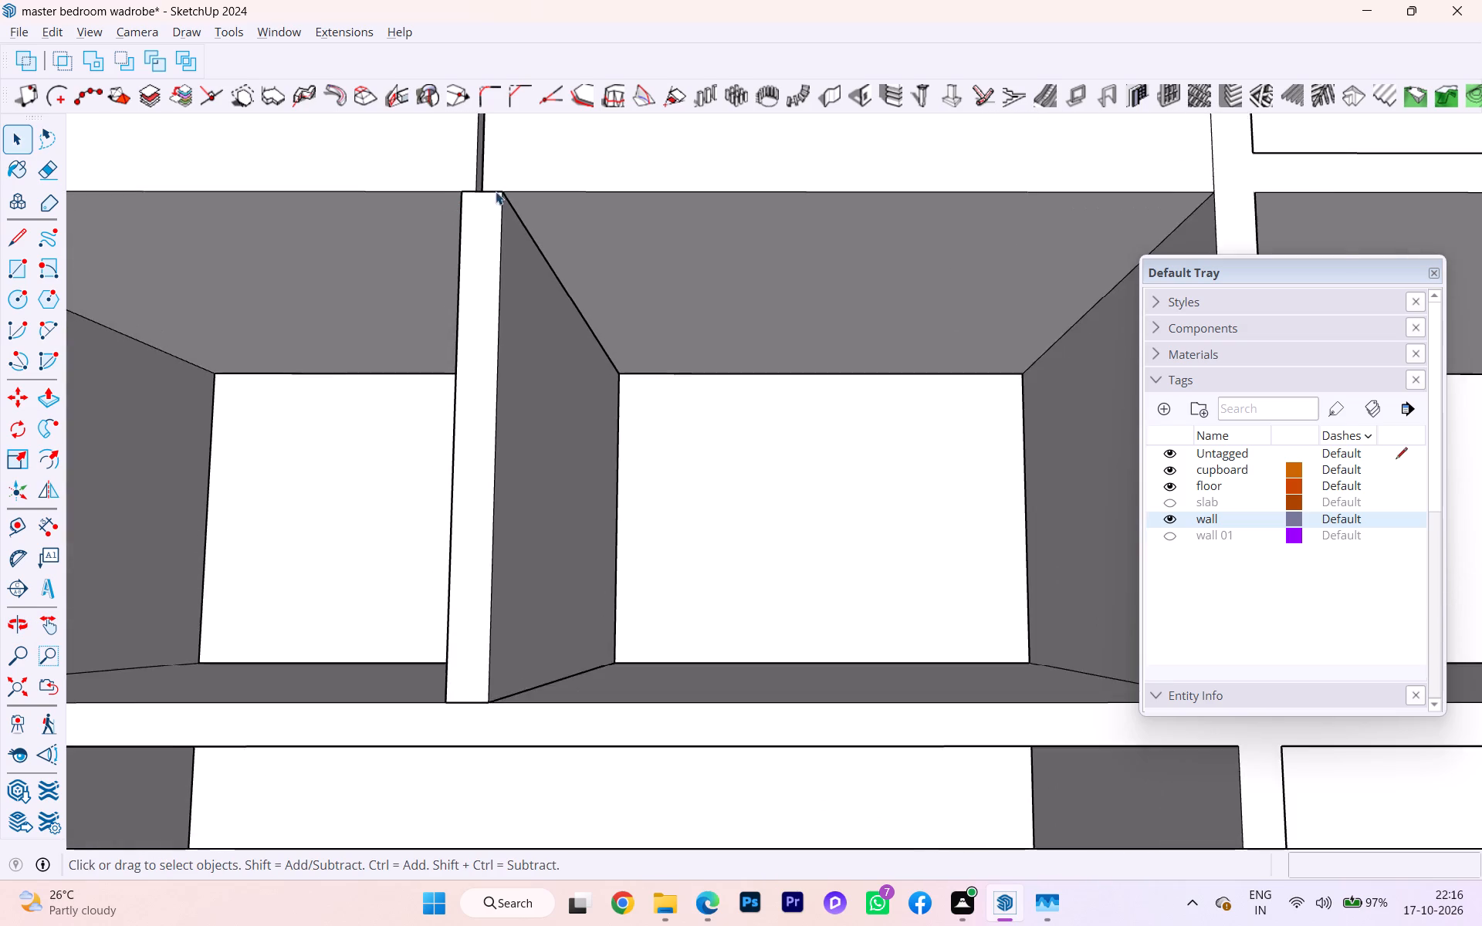
scroll(497, 191, "down", 1)
scroll(498, 191, "up", 5)
scroll(512, 209, "down", 5)
middle_click_drag(511, 262, 538, 598)
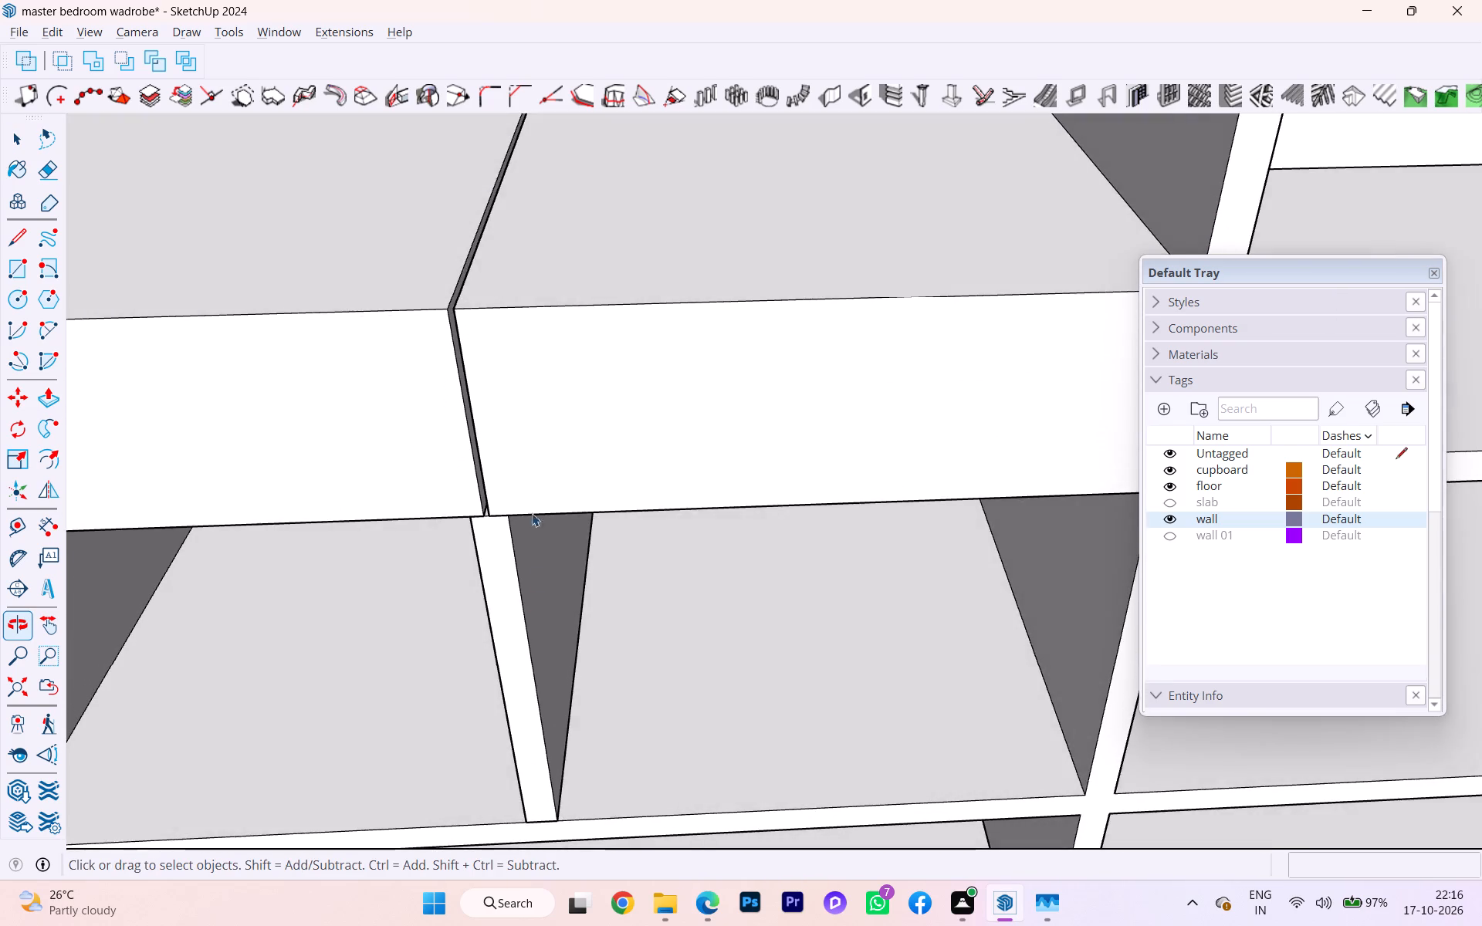
scroll(553, 363, "down", 3)
left_click(510, 525)
scroll(600, 455, "down", 6)
scroll(657, 420, "up", 4)
scroll(658, 419, "down", 5)
scroll(738, 431, "down", 2)
scroll(738, 431, "up", 1)
scroll(738, 431, "down", 4)
middle_click_drag(468, 433, 571, 366)
scroll(468, 433, "down", 1)
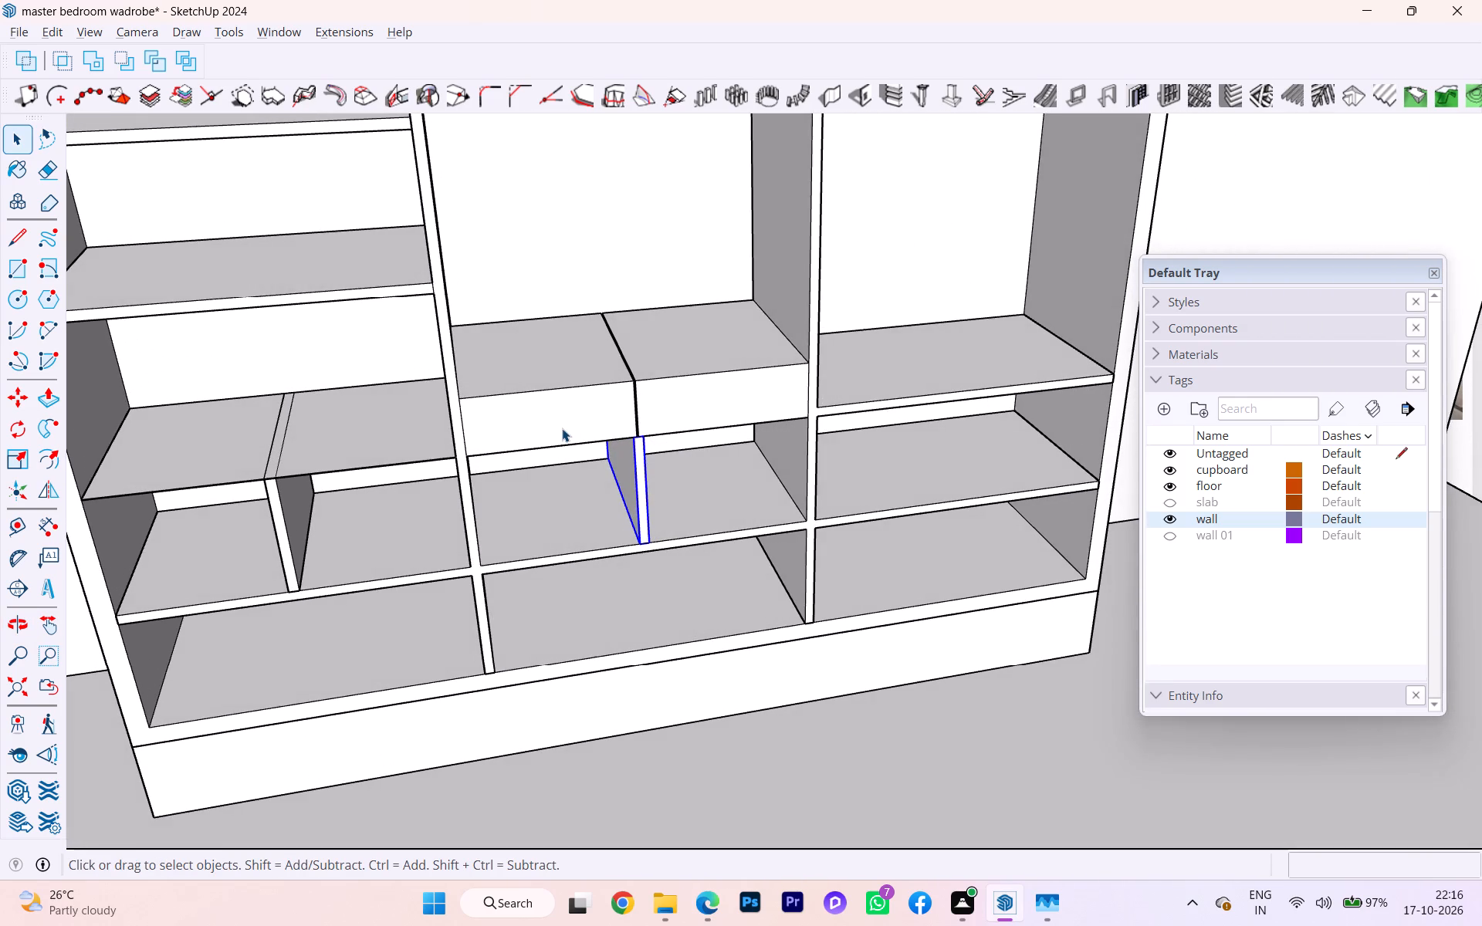
Check which wardrobe faces are connected to the left drawer block's front by selecting it inside the wardrobe group.
left_click(562, 428)
triple_click(562, 426)
triple_click(562, 426)
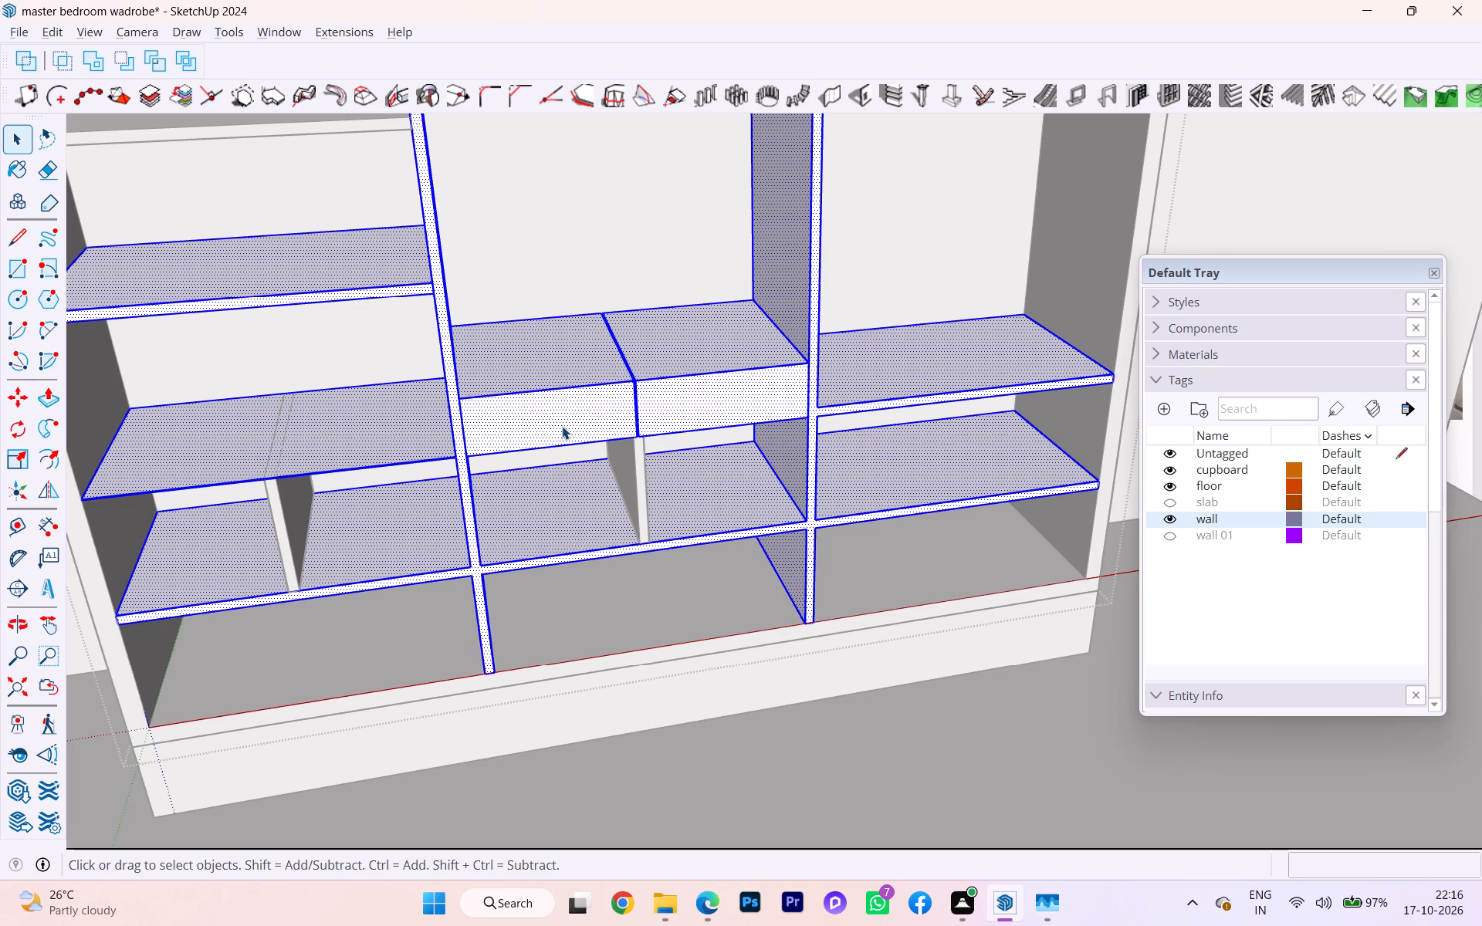
left_click(562, 426)
double_click(533, 422)
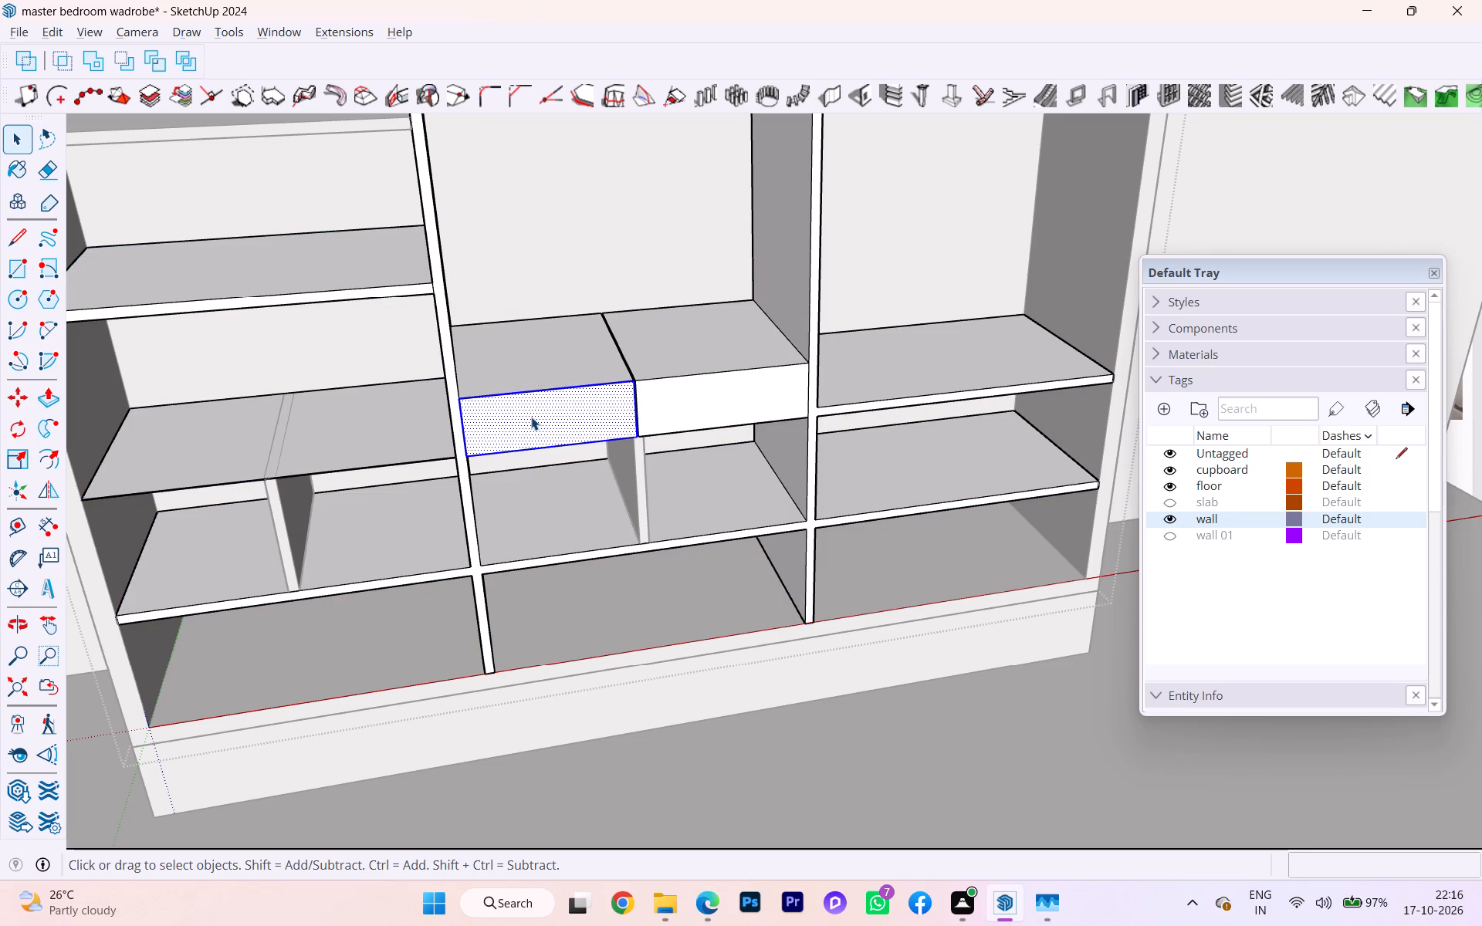
double_click(546, 381, "ctrl")
left_click(546, 380, "ctrl")
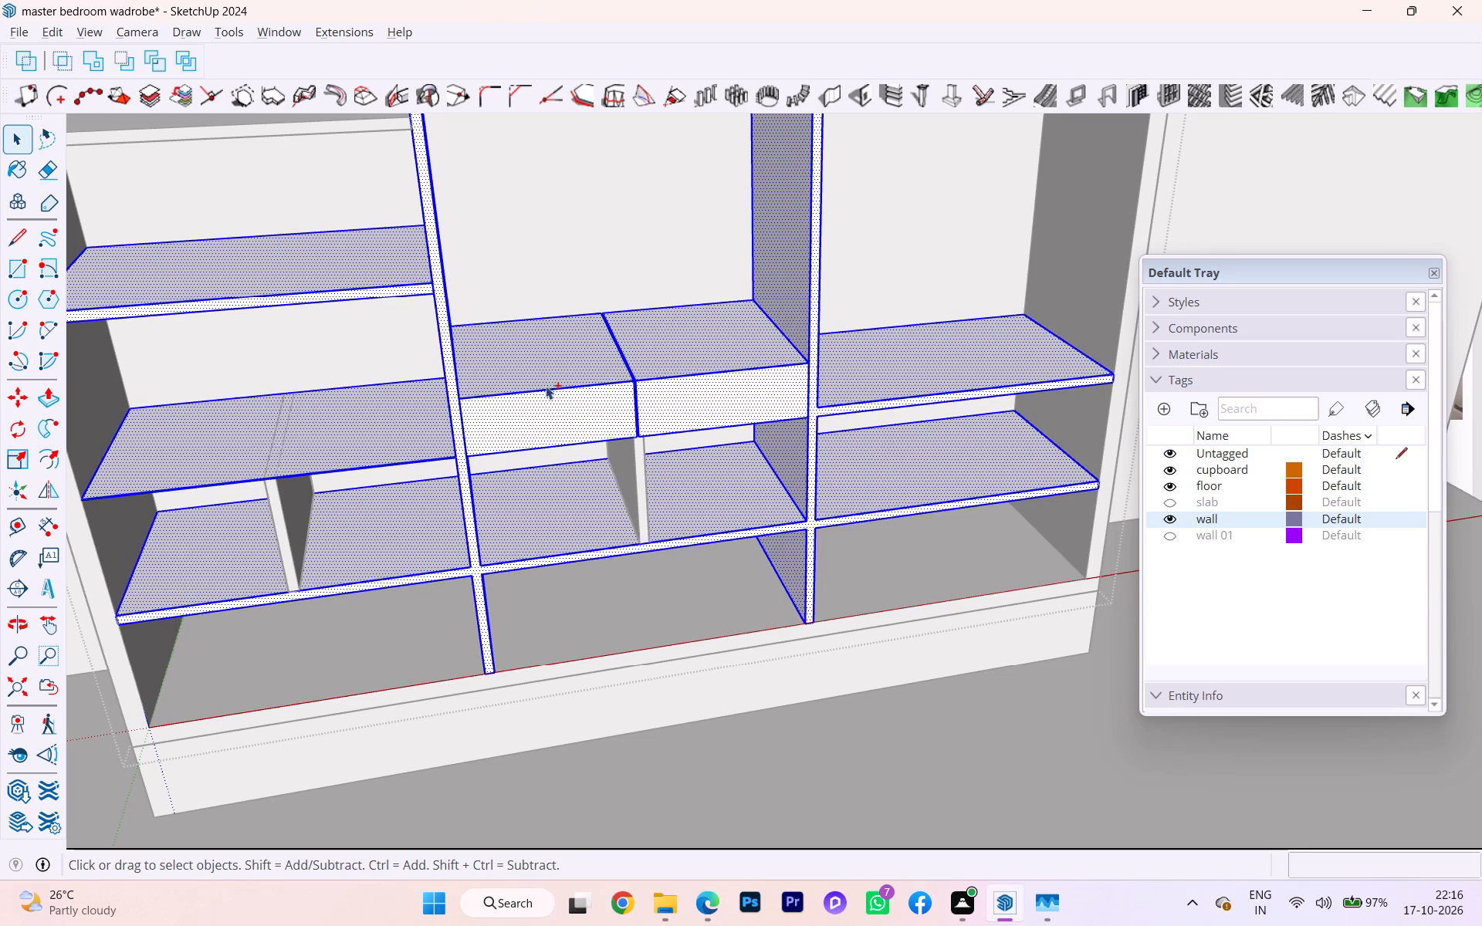
double_click(546, 389, "ctrl")
left_click(580, 428)
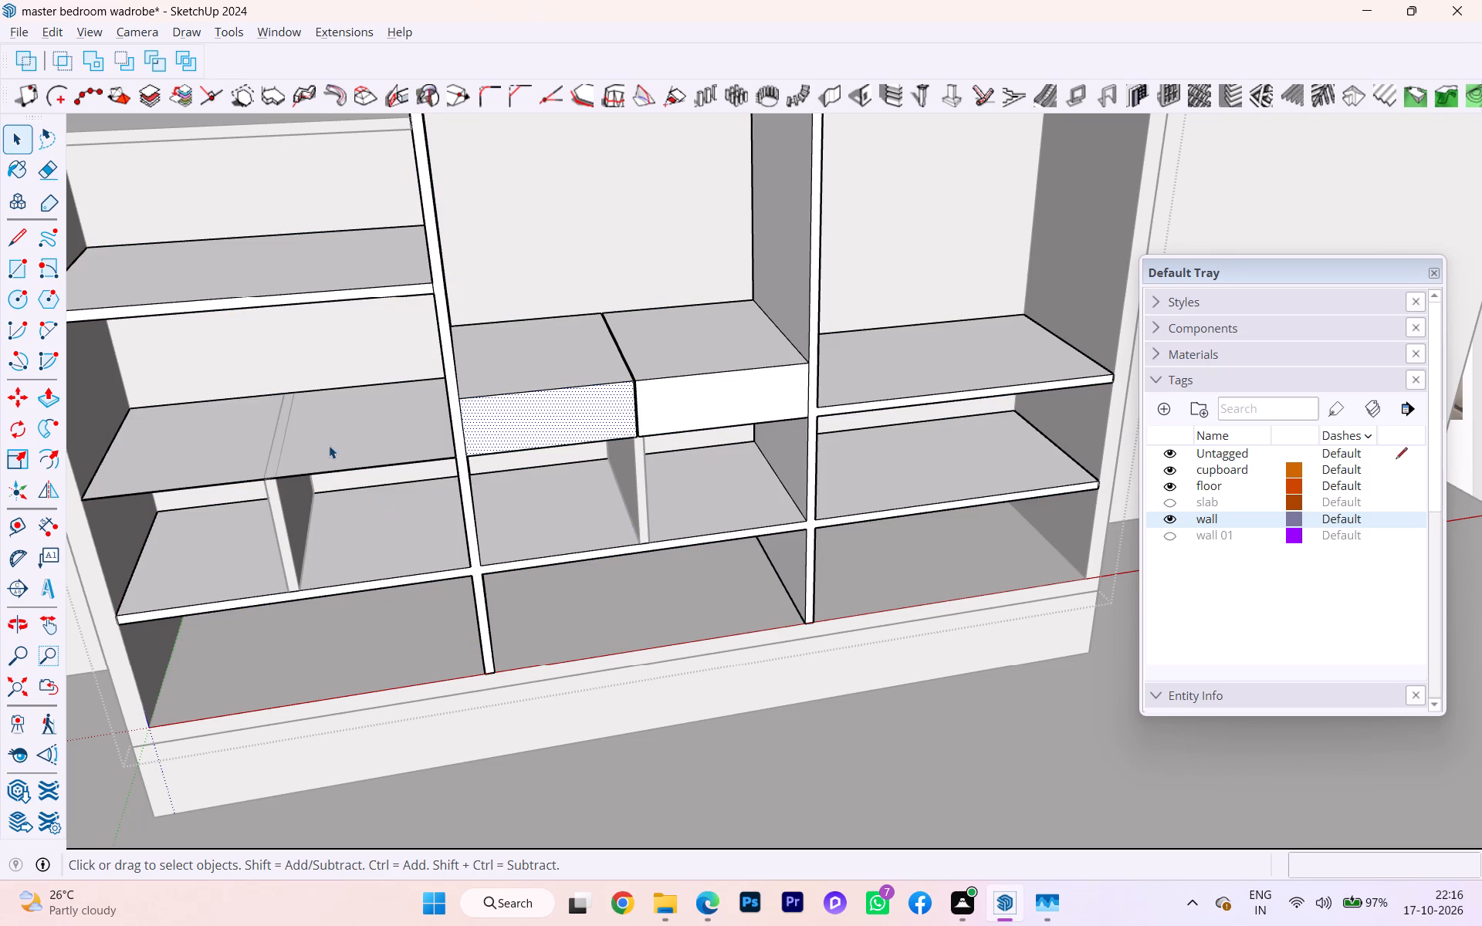
left_click(322, 441)
key("space")
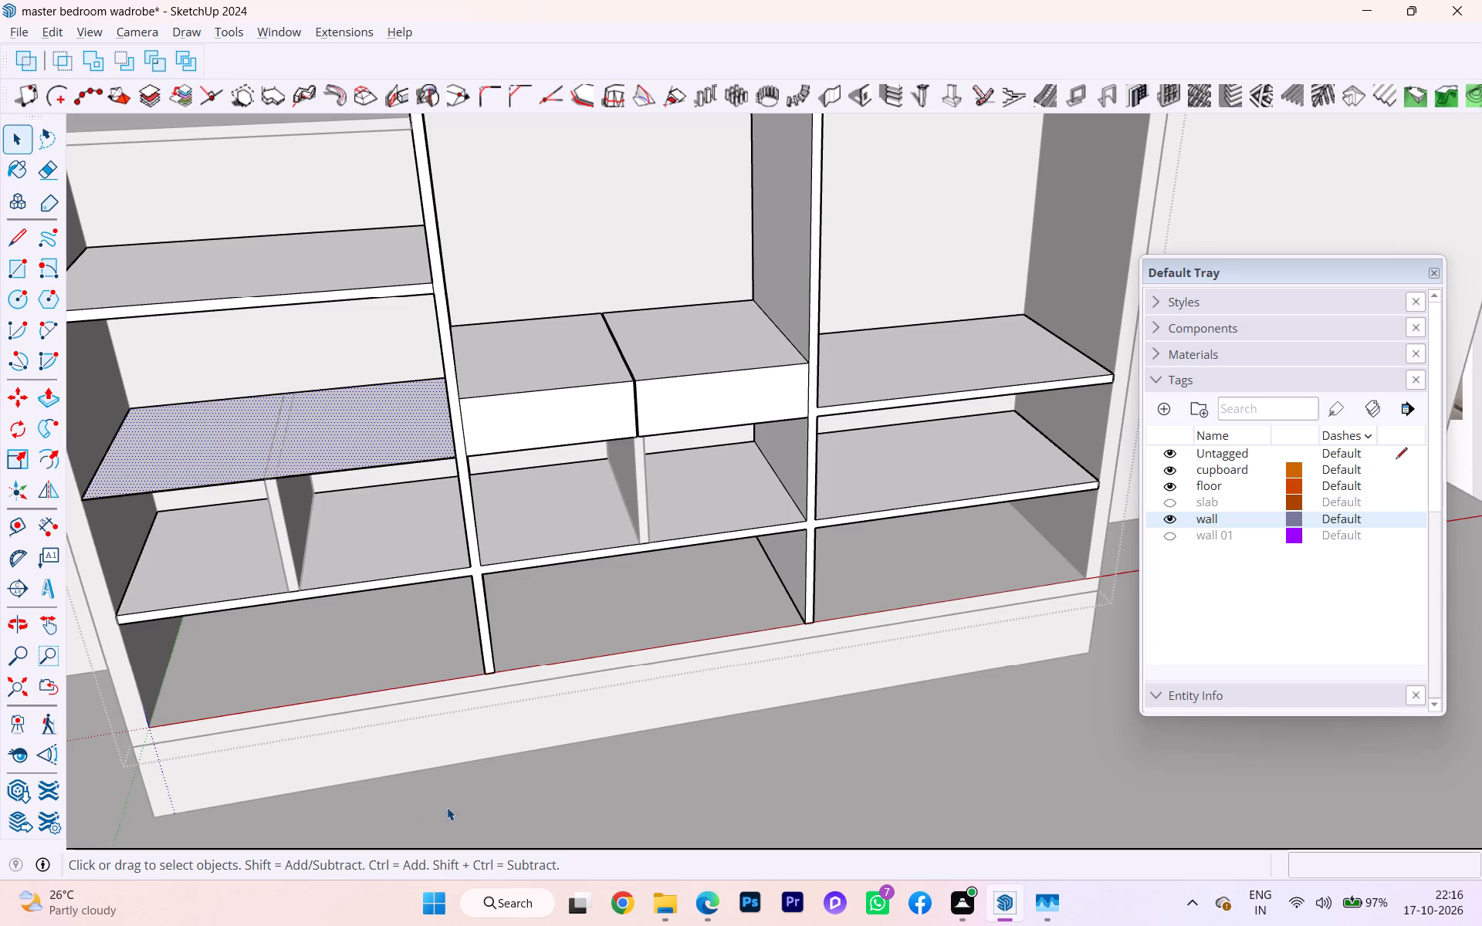
Leave the wardrobe group and examine the left bay's lower shelf and small divider alongside the middle bay's drawer blocks.
left_click(452, 807)
key("l")
key("Return")
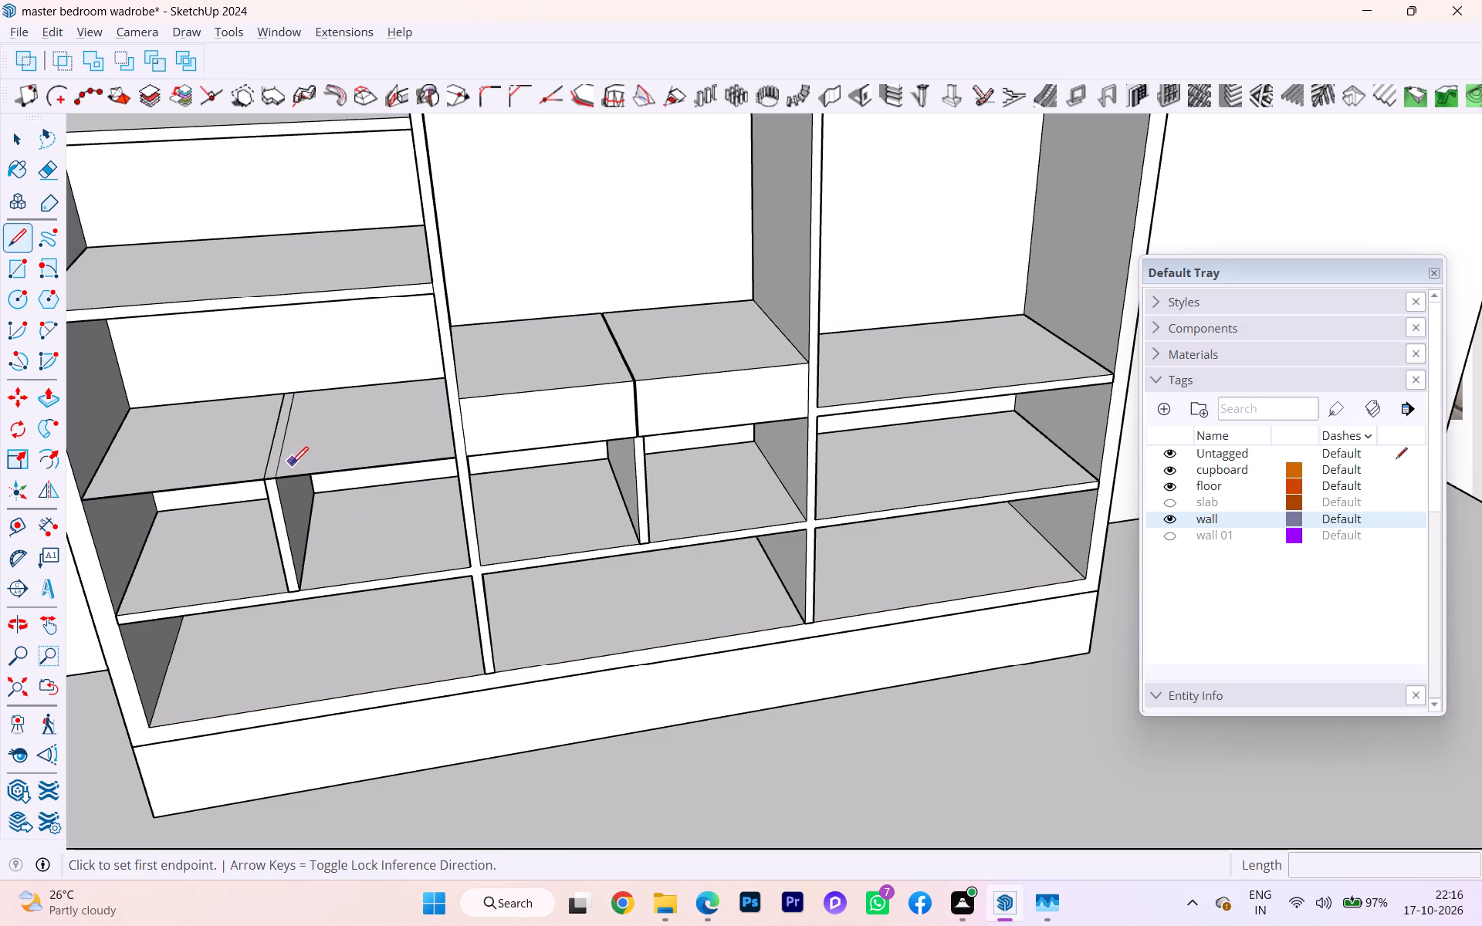
key("space")
scroll(486, 435, "down", 2)
scroll(330, 475, "down", 2)
scroll(325, 476, "up", 2)
scroll(325, 476, "down", 1)
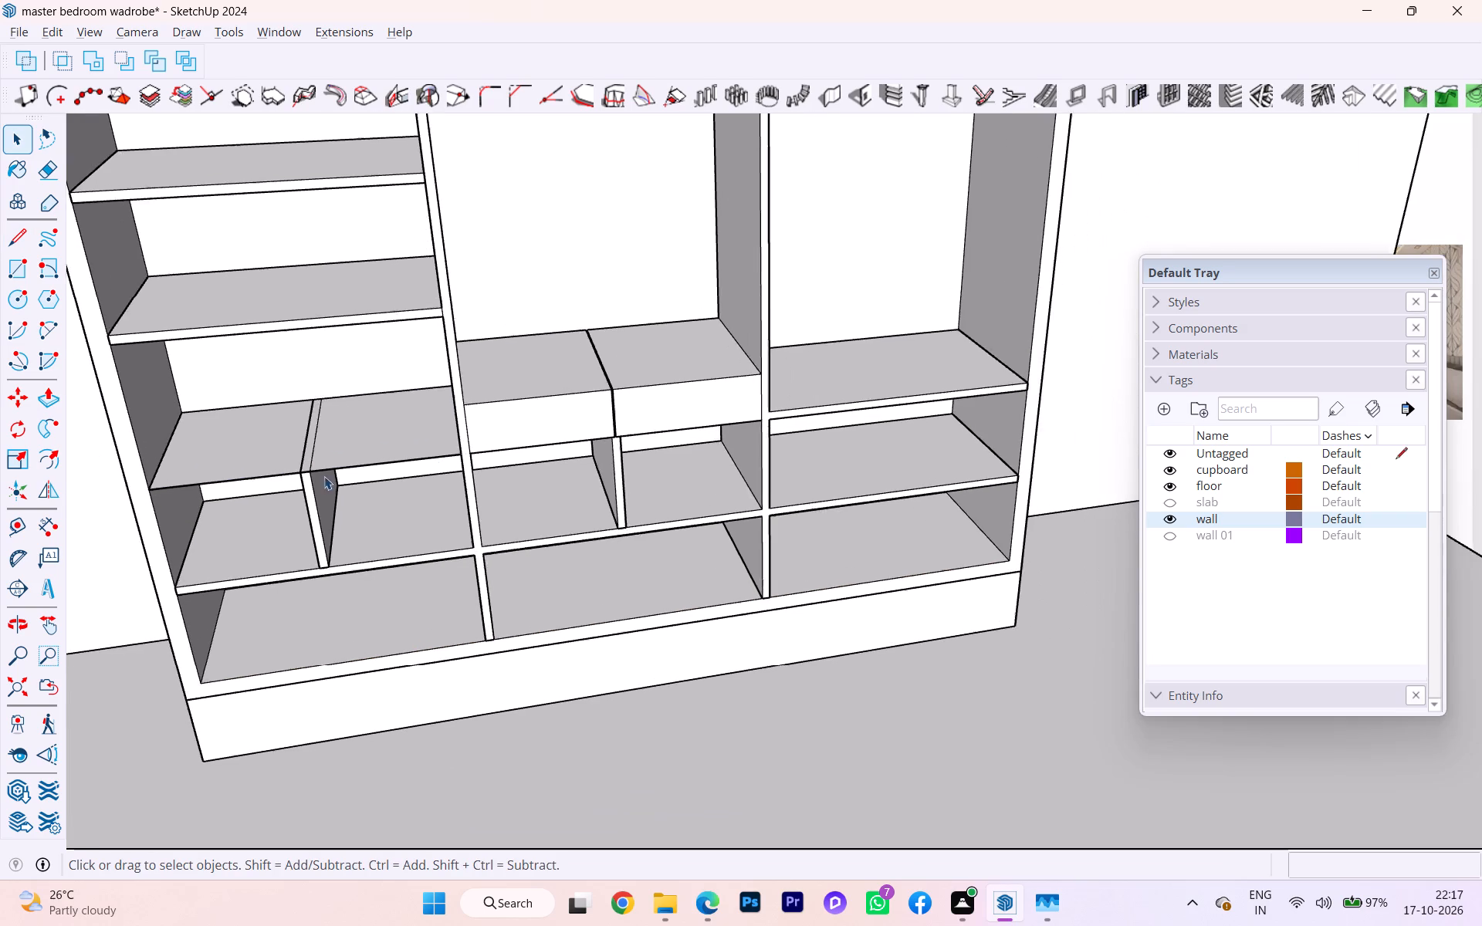
scroll(264, 498, "down", 3)
scroll(257, 500, "up", 3)
scroll(256, 500, "down", 3)
scroll(239, 505, "up", 1)
scroll(239, 505, "down", 6)
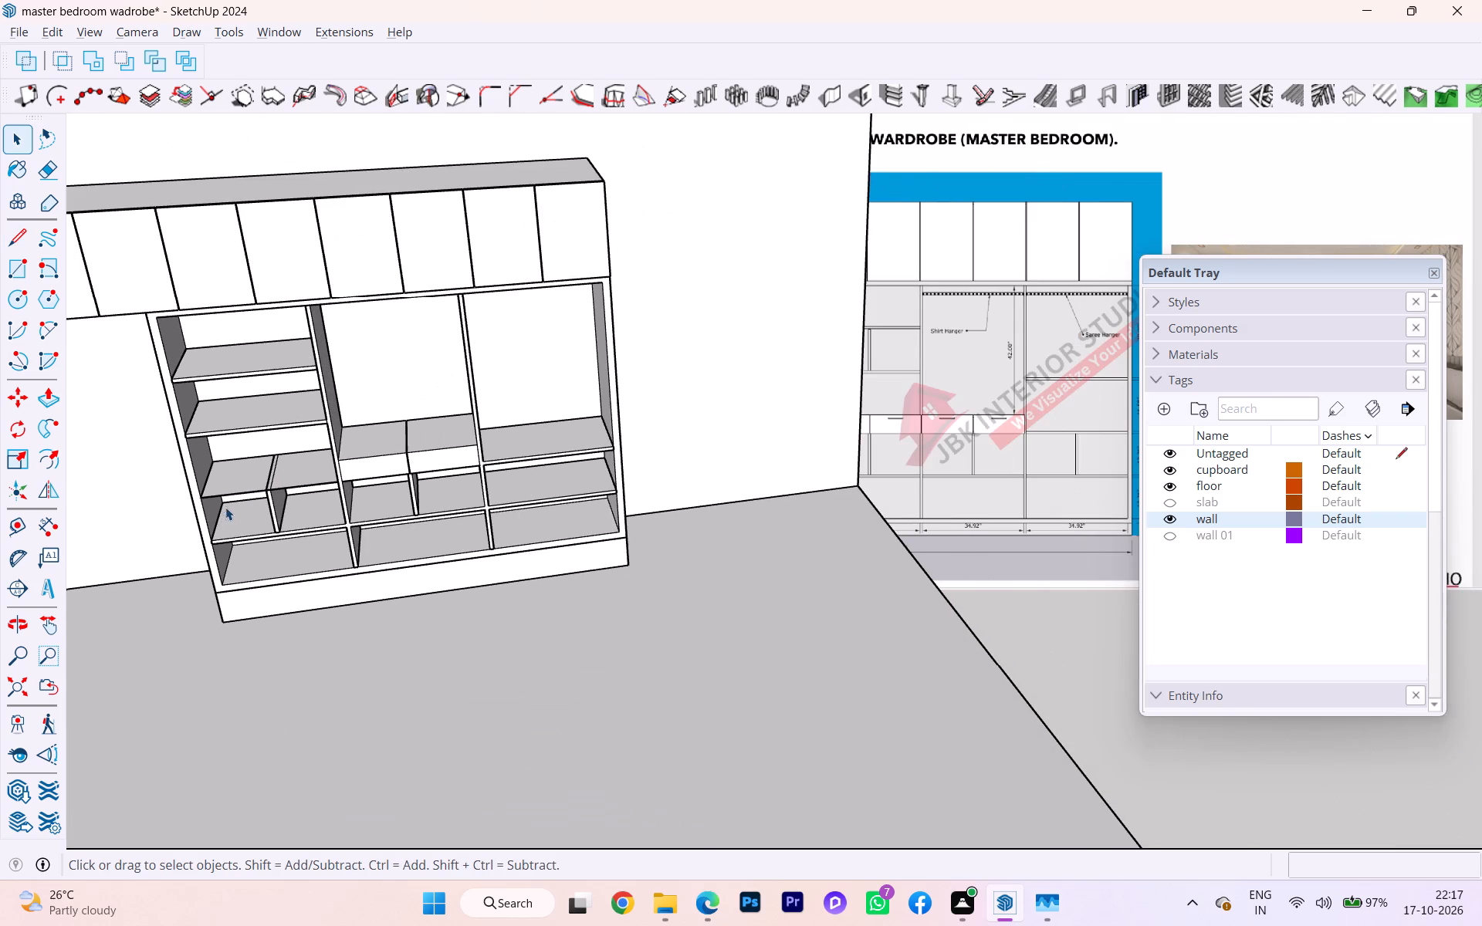
scroll(354, 442, "up", 3)
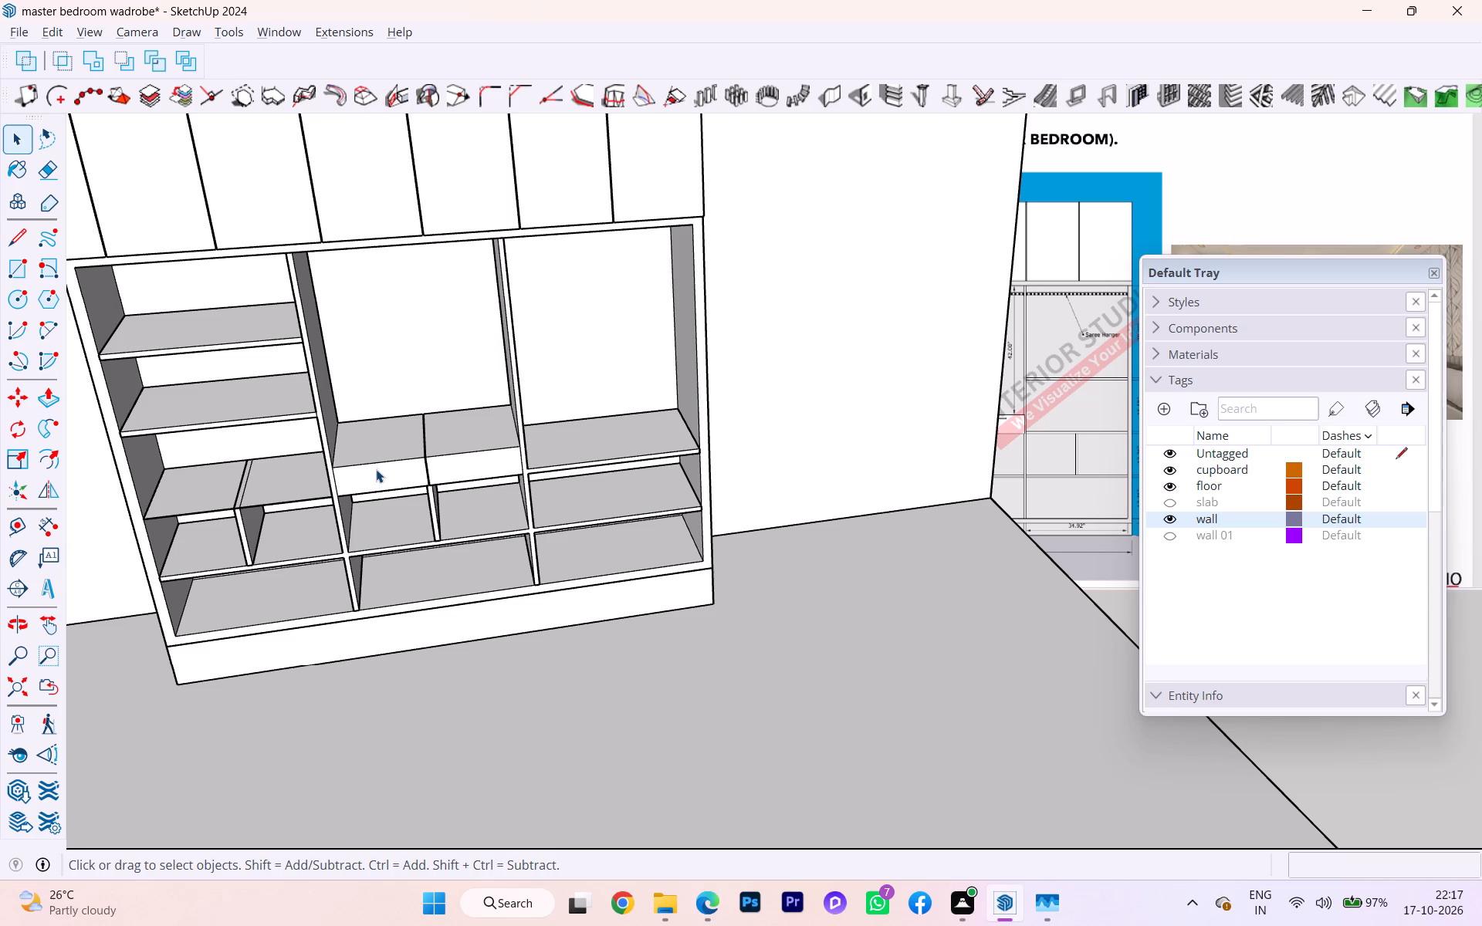
scroll(394, 451, "up", 2)
scroll(287, 455, "up", 2)
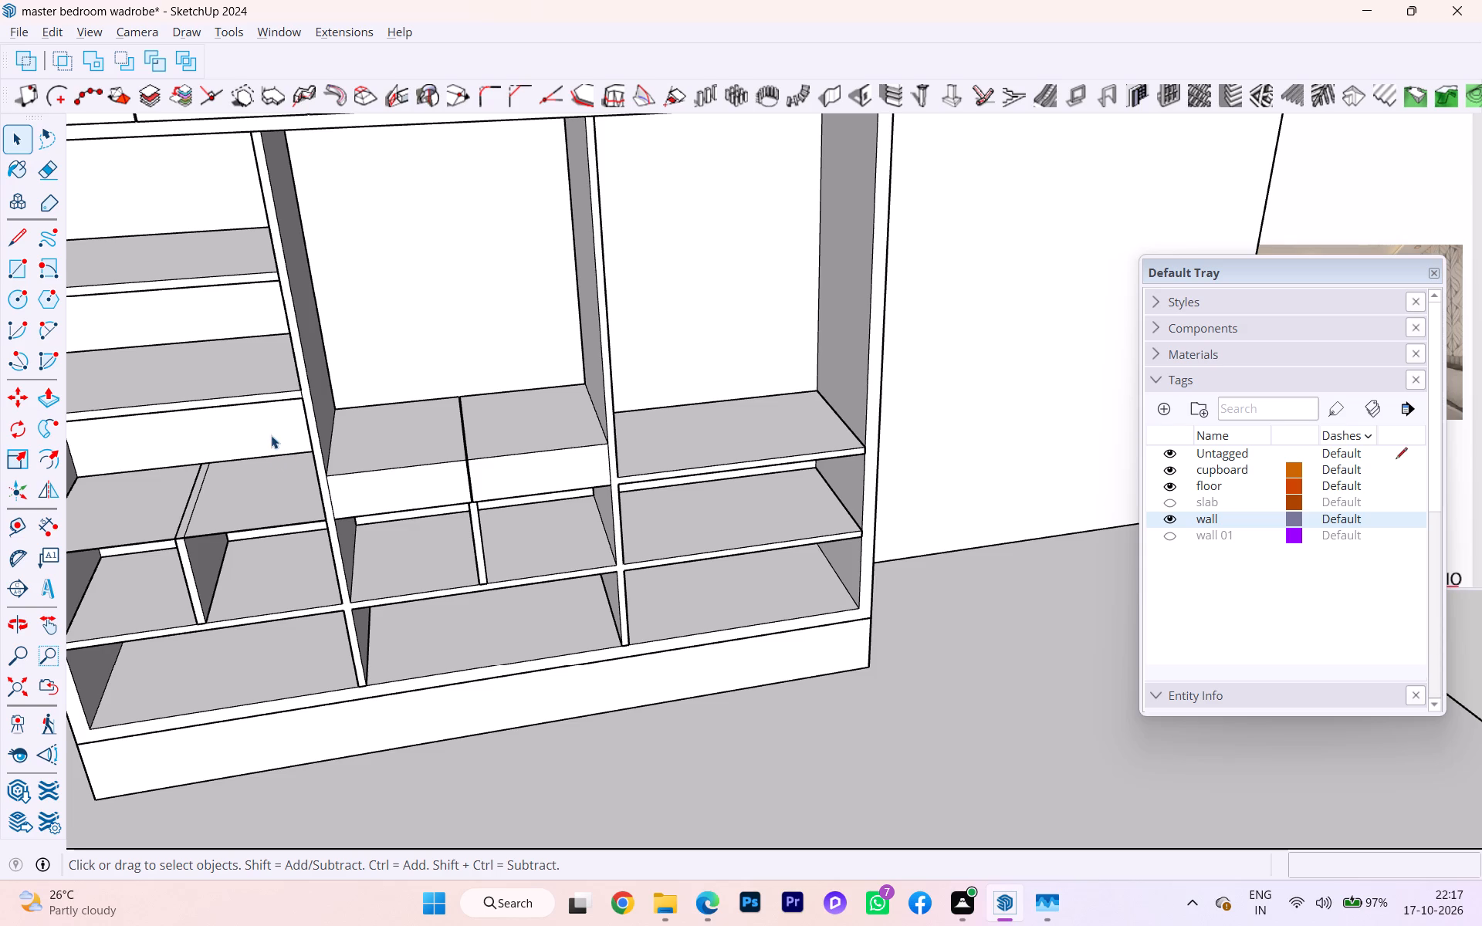
scroll(270, 444, "down", 3)
scroll(731, 407, "down", 1)
scroll(739, 408, "up", 1)
scroll(775, 408, "down", 1)
scroll(254, 490, "up", 16)
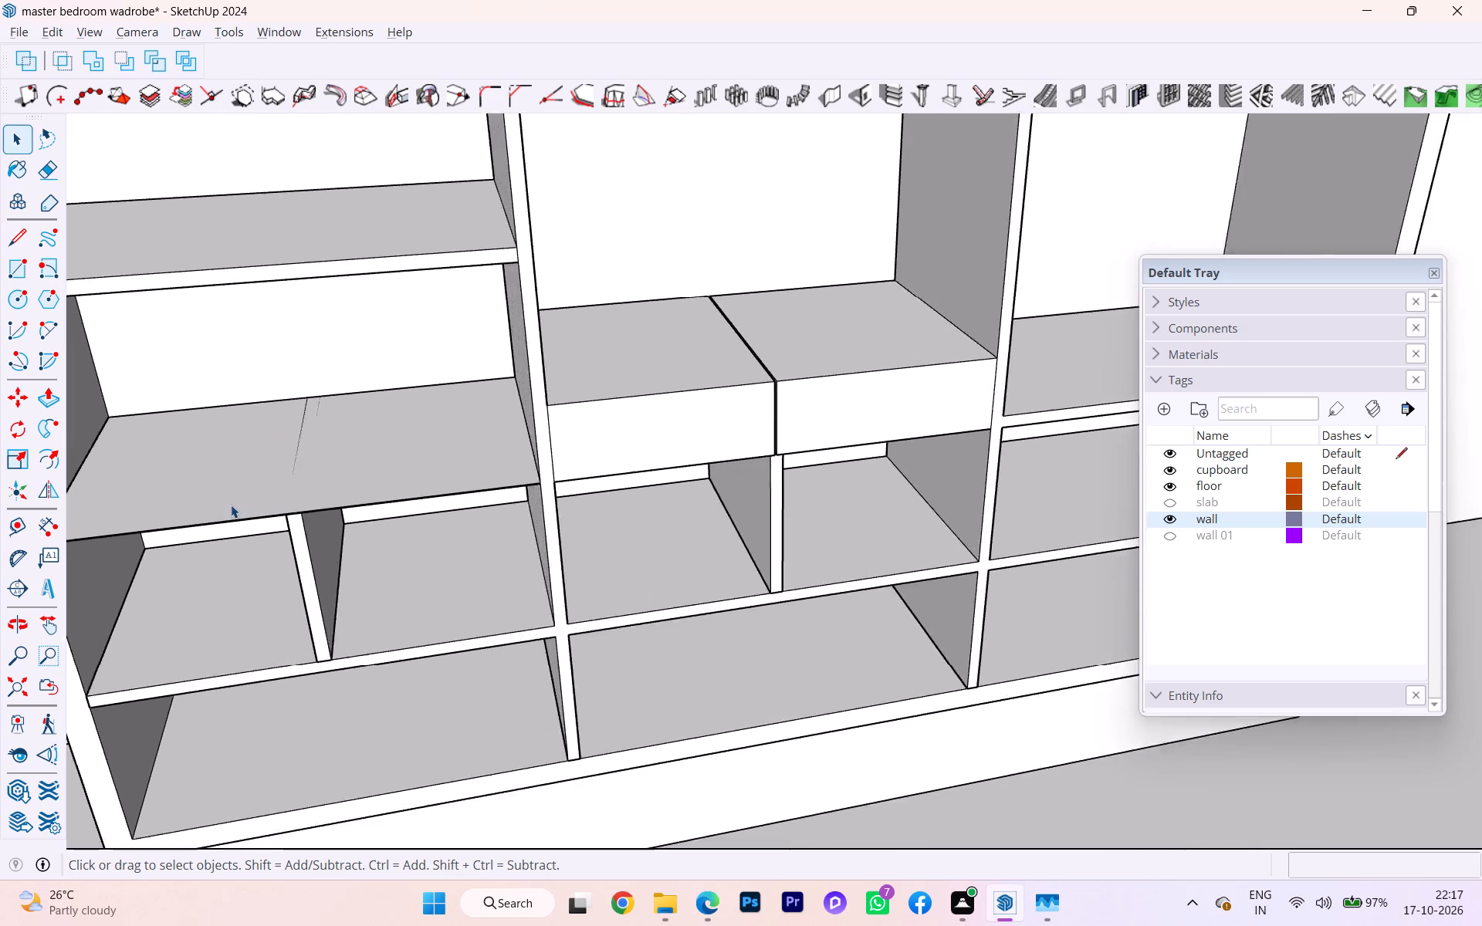
Inside the wardrobe group, draw a 1/16 inch line across the left bay shelf's thin front strip, from the small divider's left top corner.
scroll(231, 505, "up", 3)
left_click(227, 492)
triple_click(278, 478)
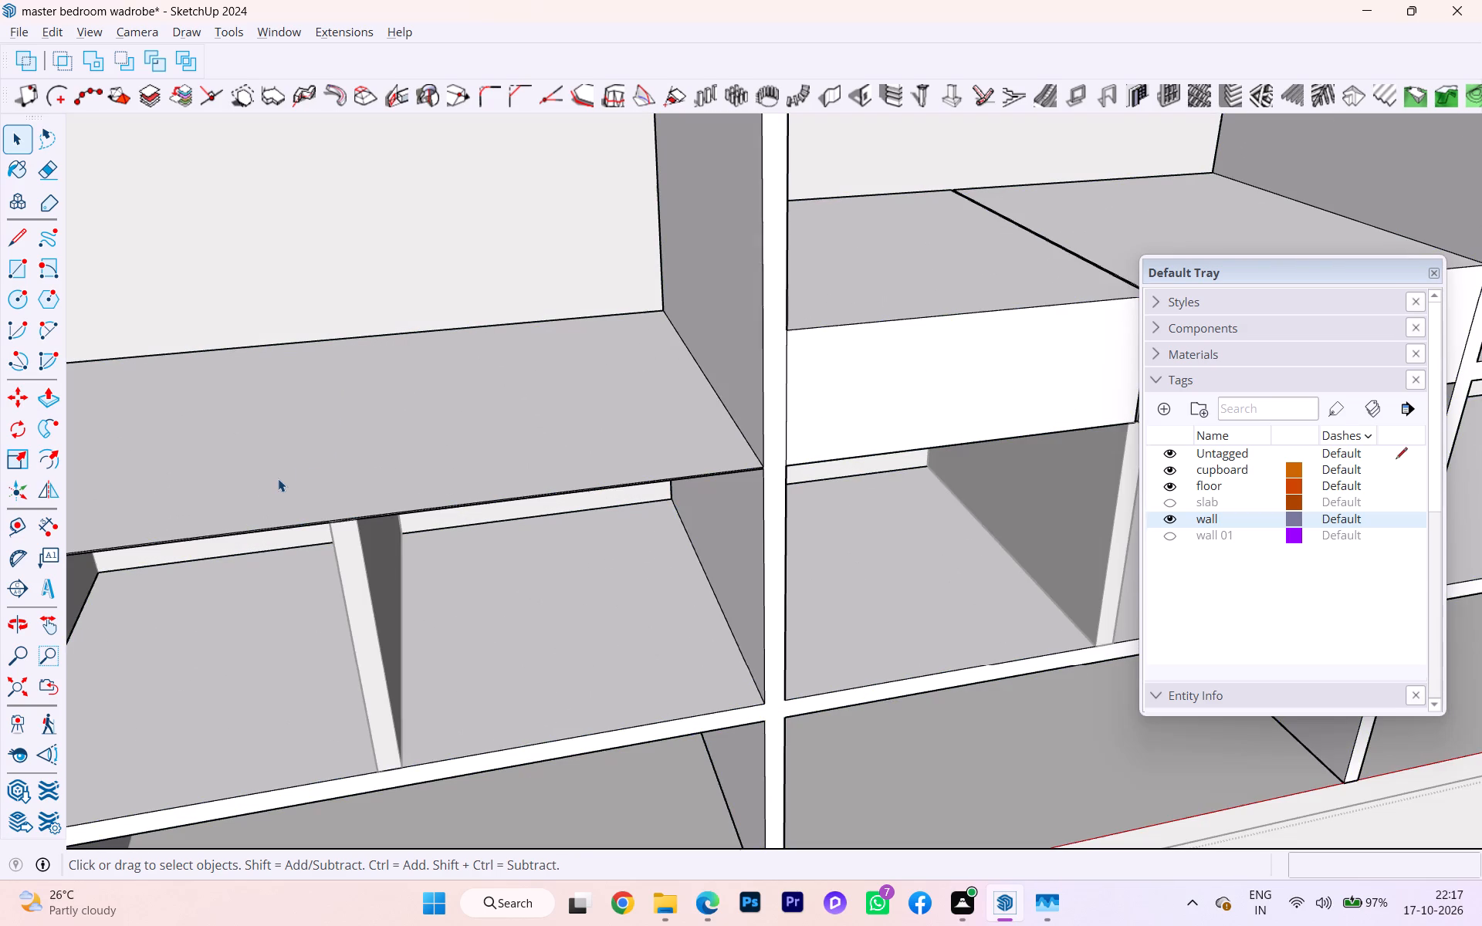
double_click(278, 478)
double_click(211, 494)
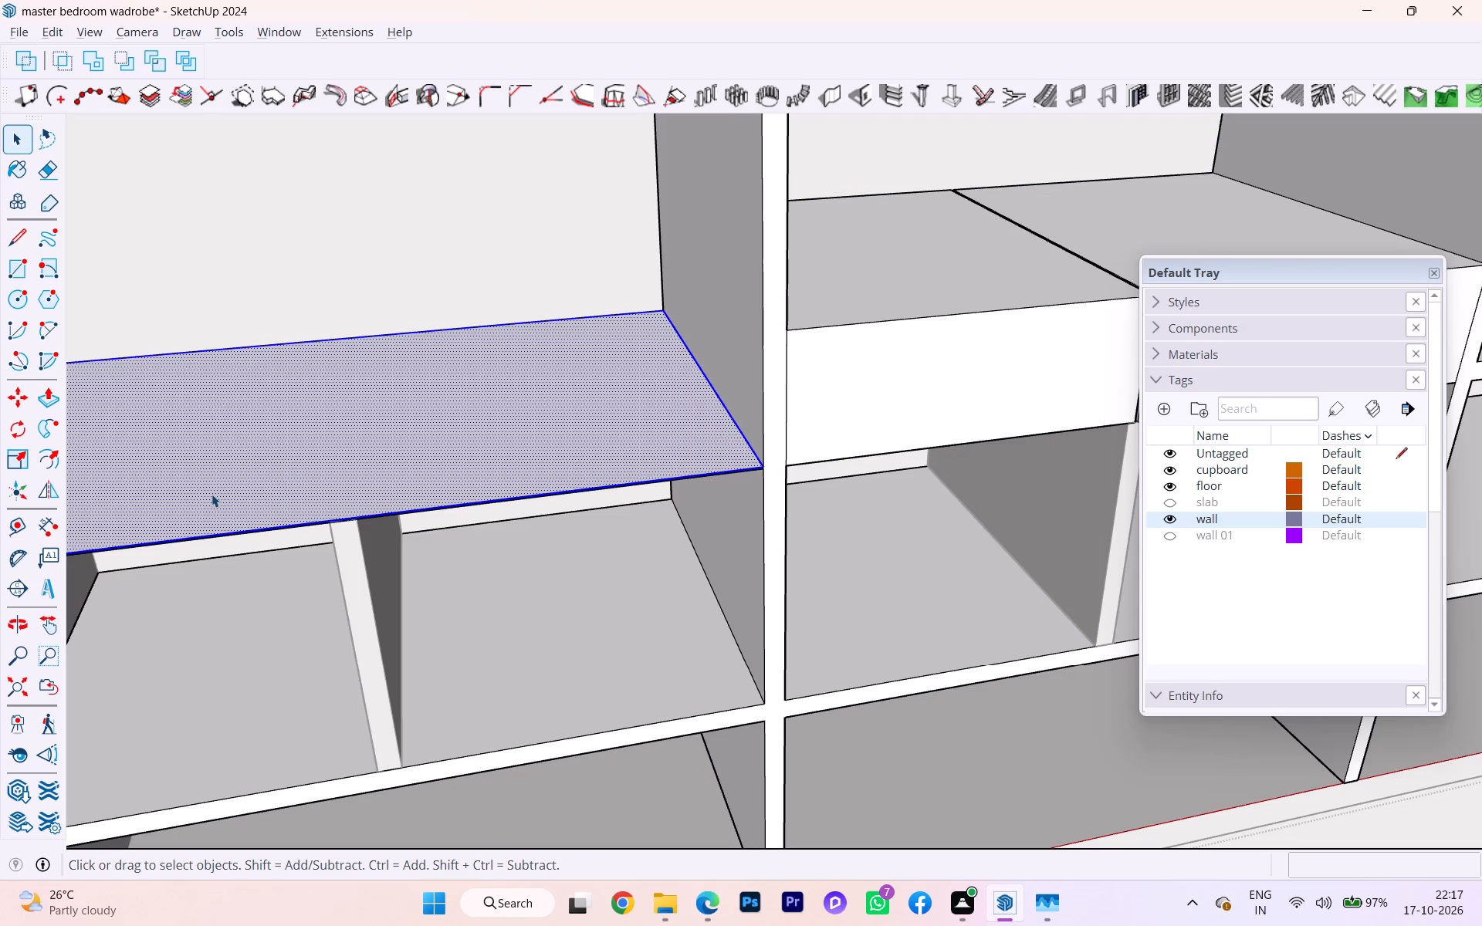
left_click(211, 494)
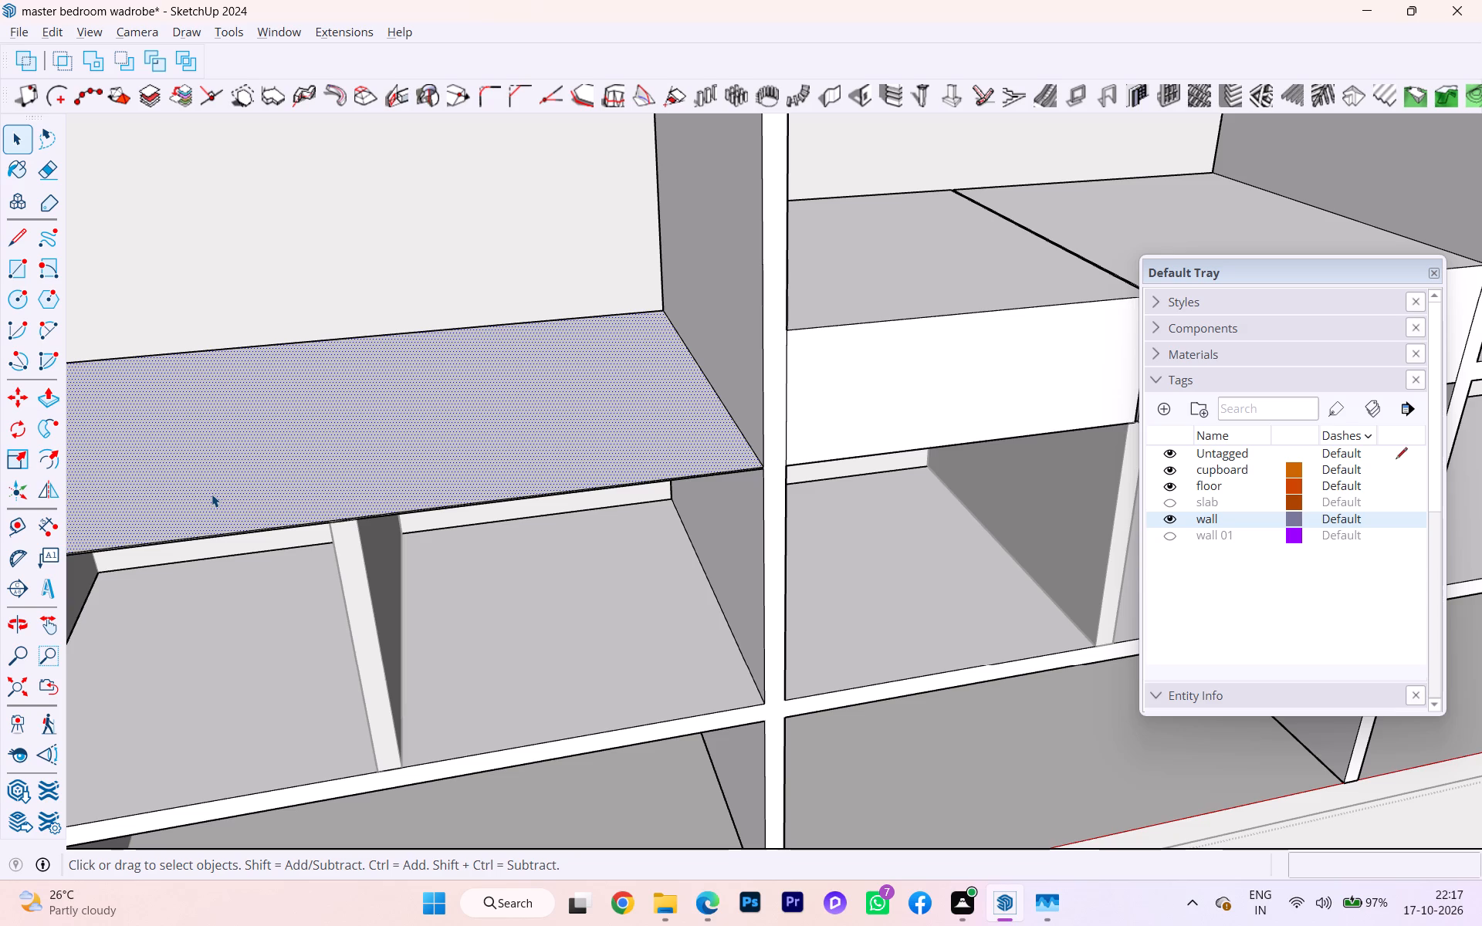
key("l")
key("Return")
scroll(342, 526, "up", 5)
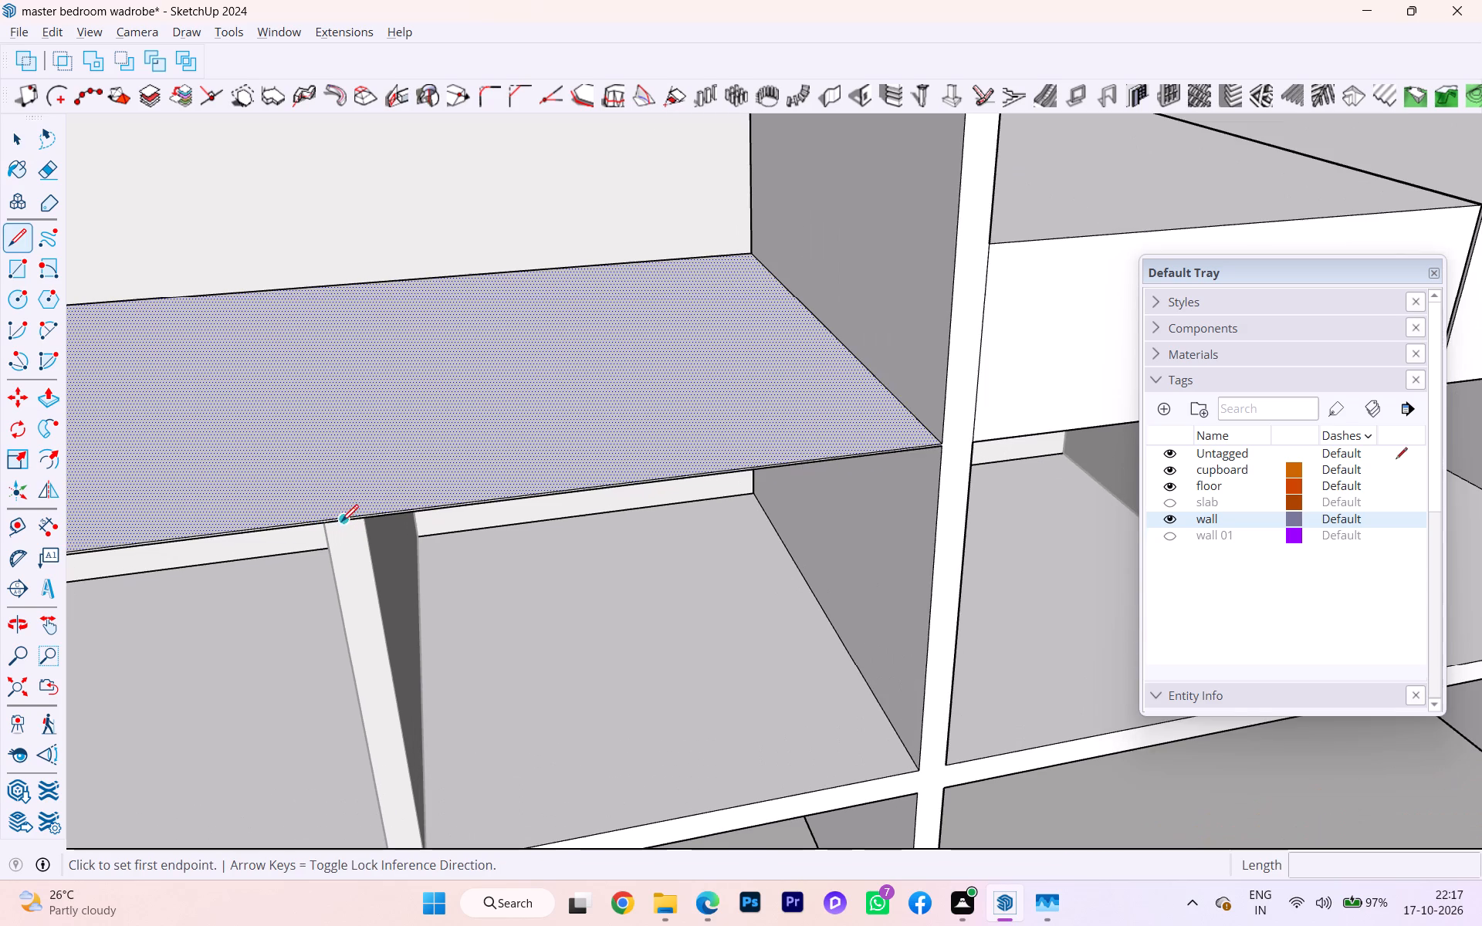
scroll(324, 528, "up", 4)
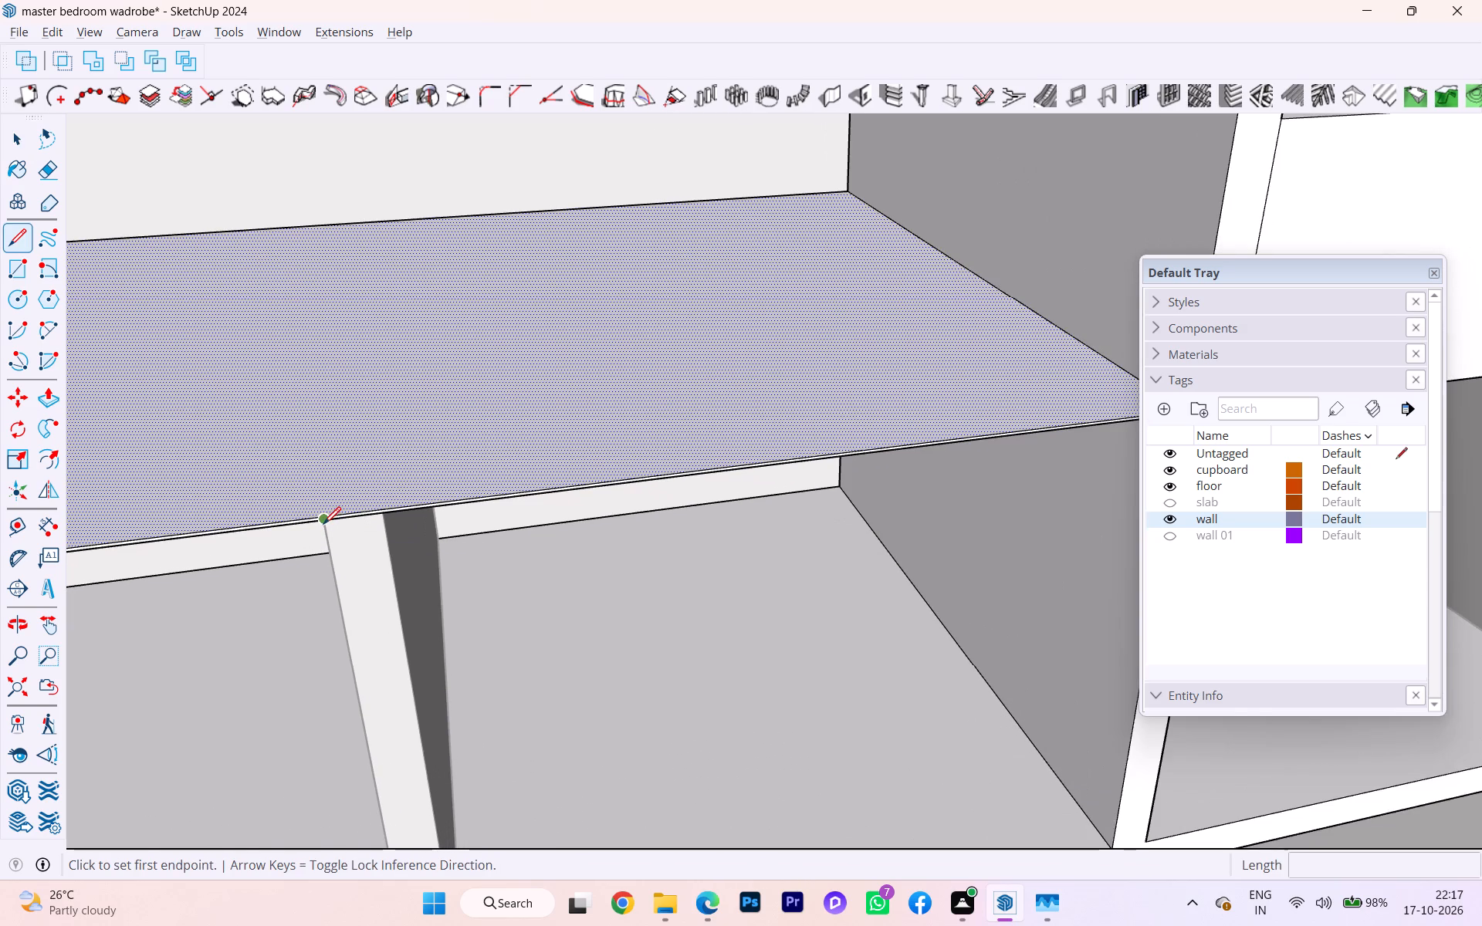
left_click(323, 523)
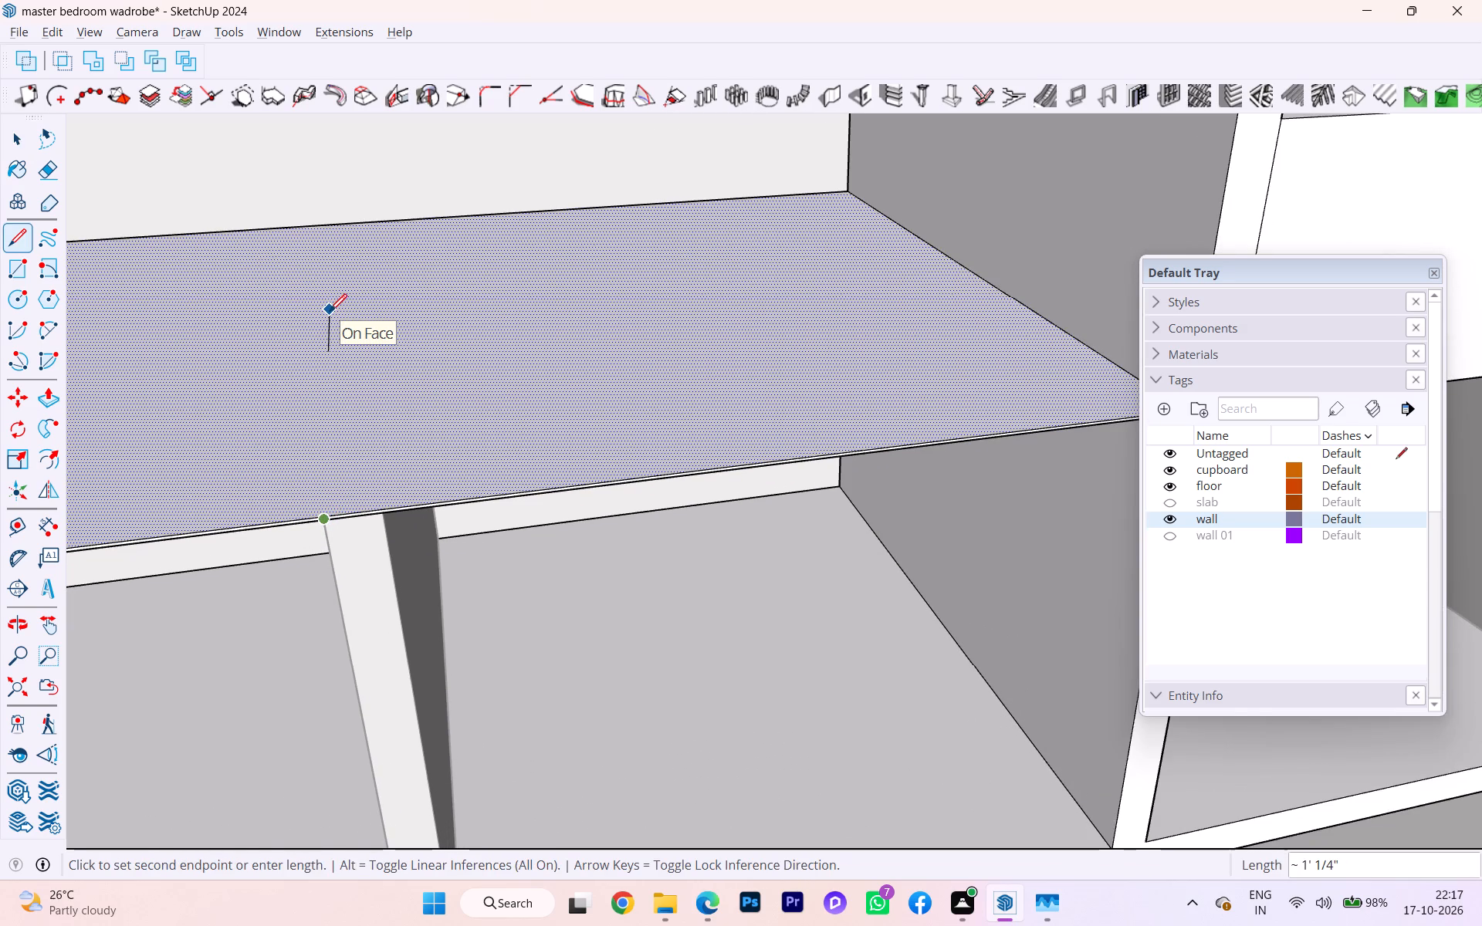
key("Left")
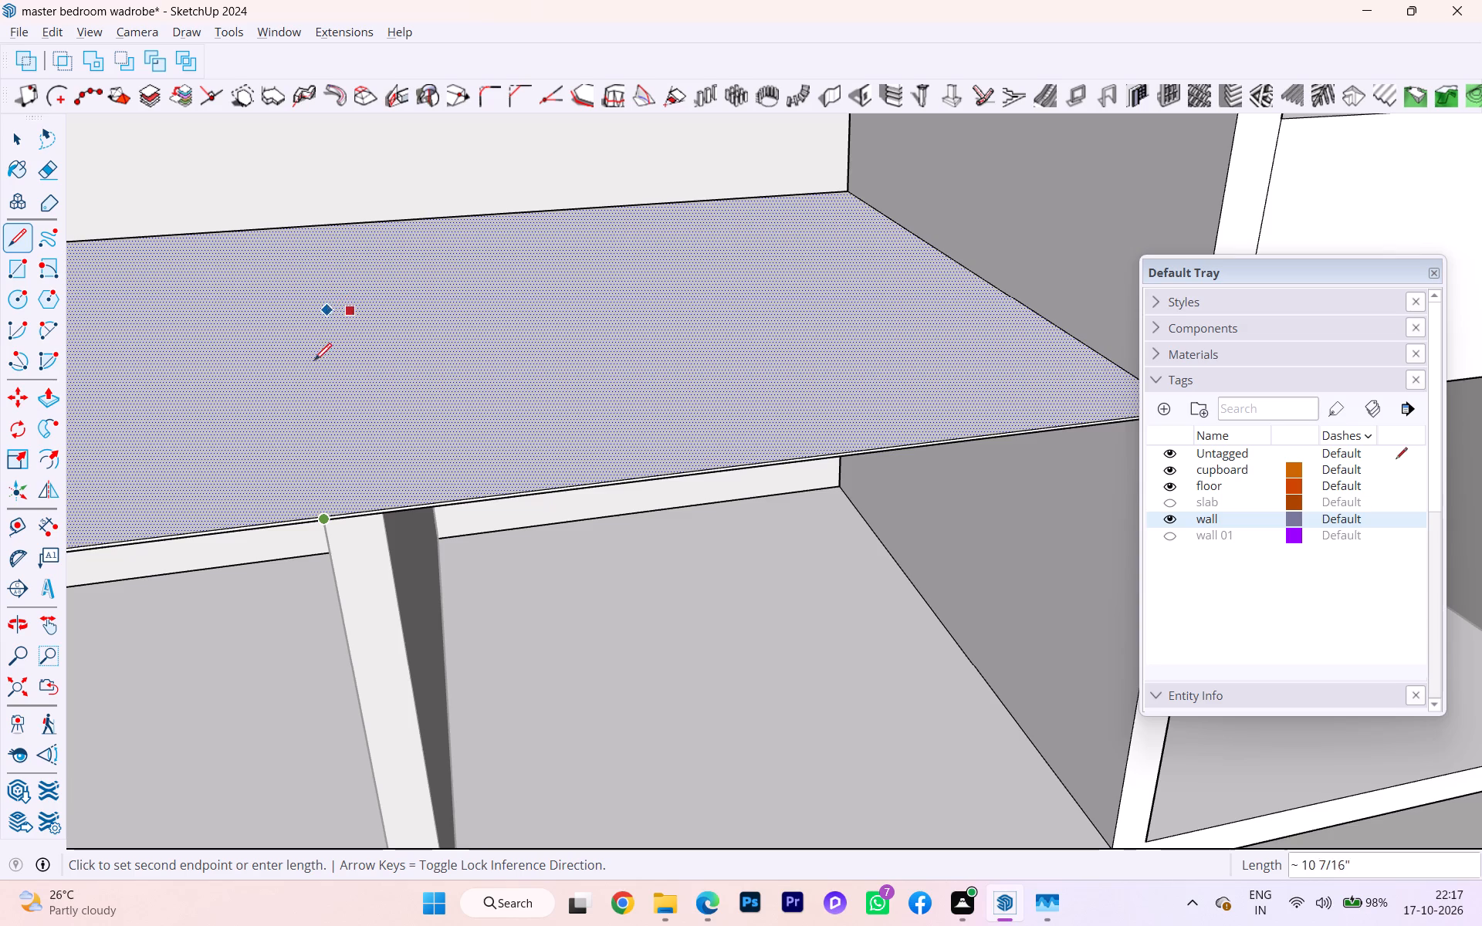
scroll(333, 522, "up", 9)
scroll(333, 510, "down", 1)
scroll(333, 509, "up", 2)
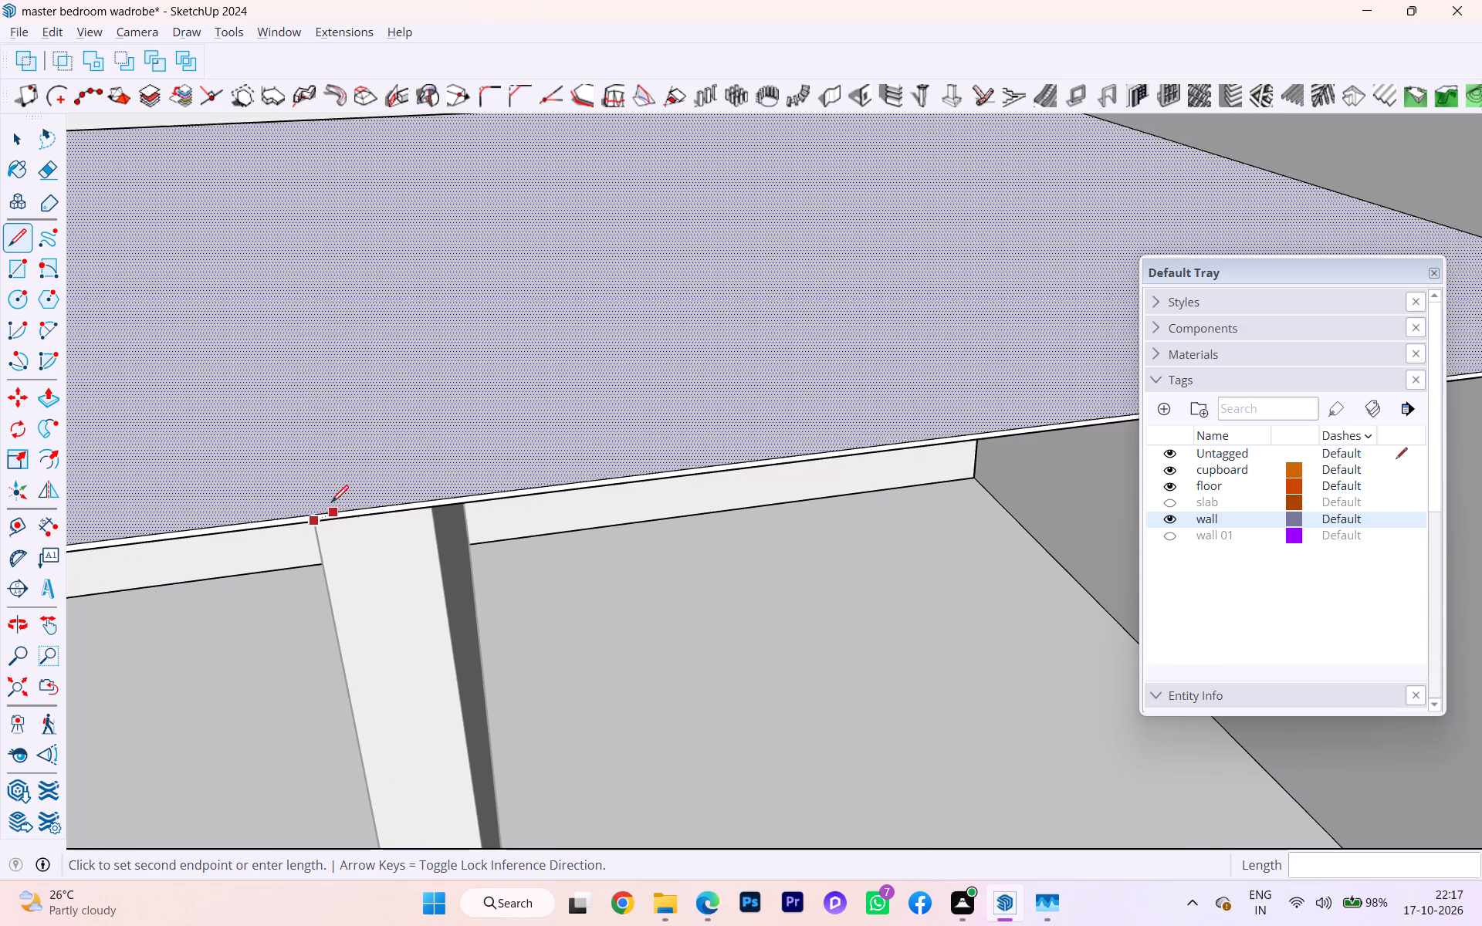
scroll(331, 502, "up", 5)
scroll(316, 522, "down", 2)
scroll(316, 522, "up", 9)
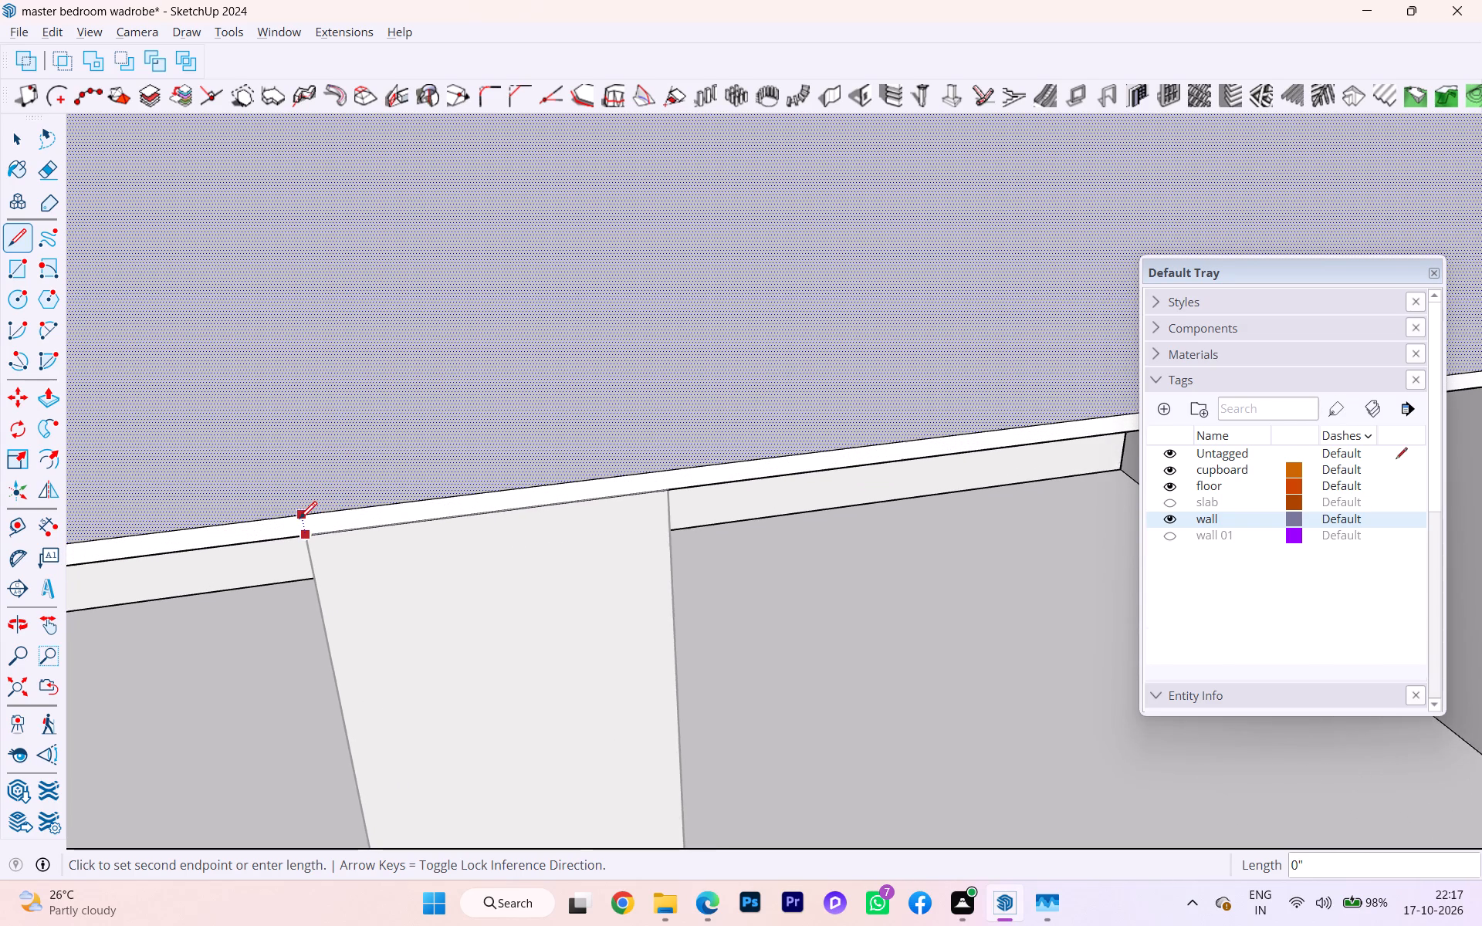
scroll(299, 519, "up", 2)
scroll(299, 519, "down", 1)
scroll(299, 519, "up", 1)
left_click(299, 519)
key("Escape")
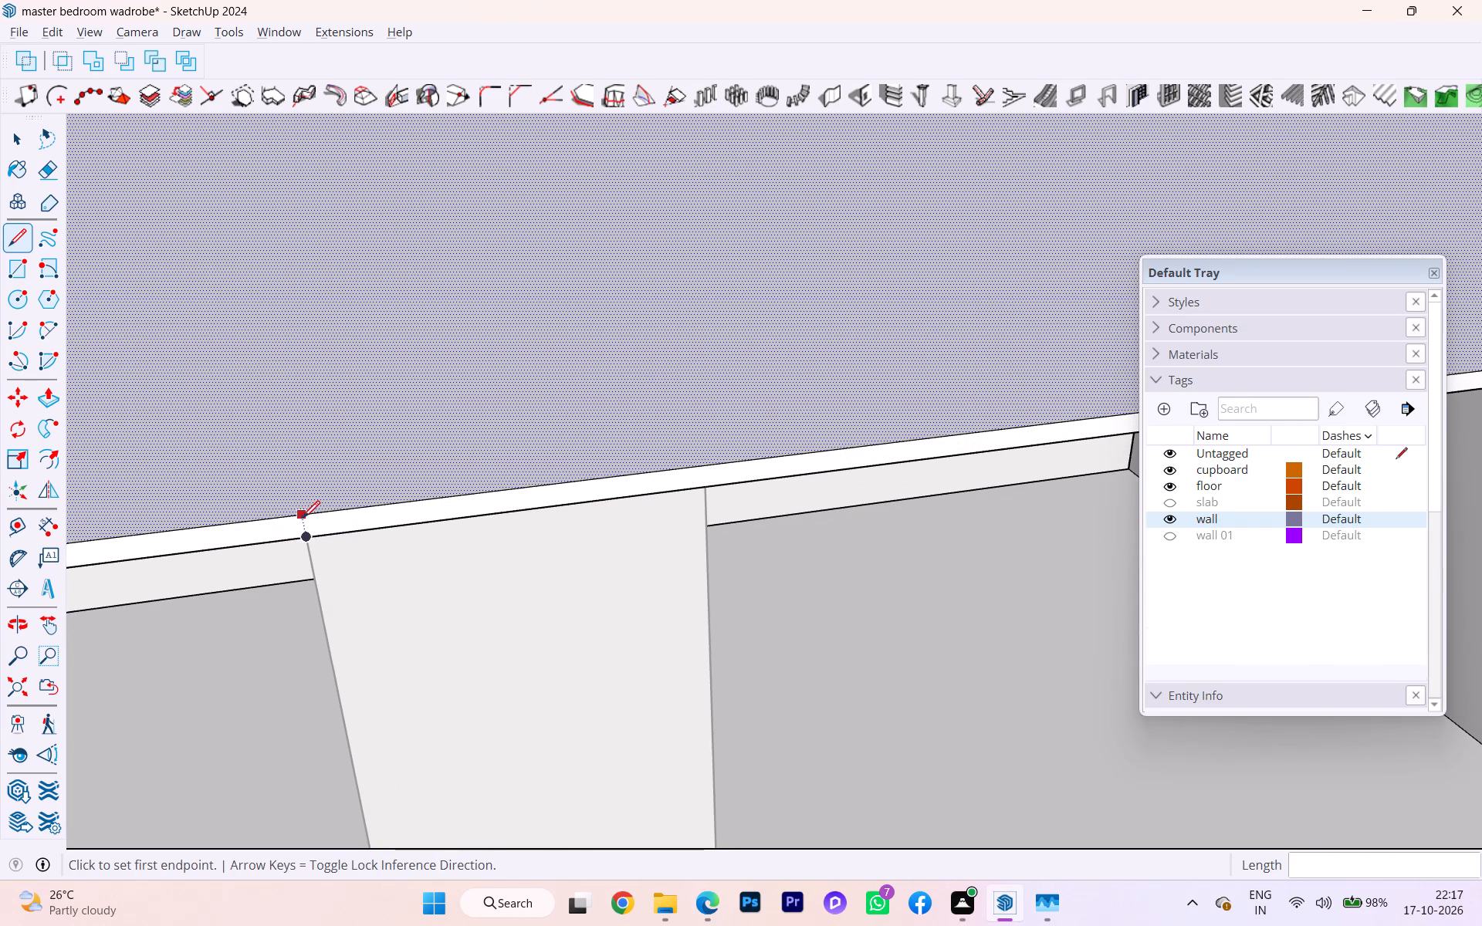
left_click(309, 539)
left_click(305, 511)
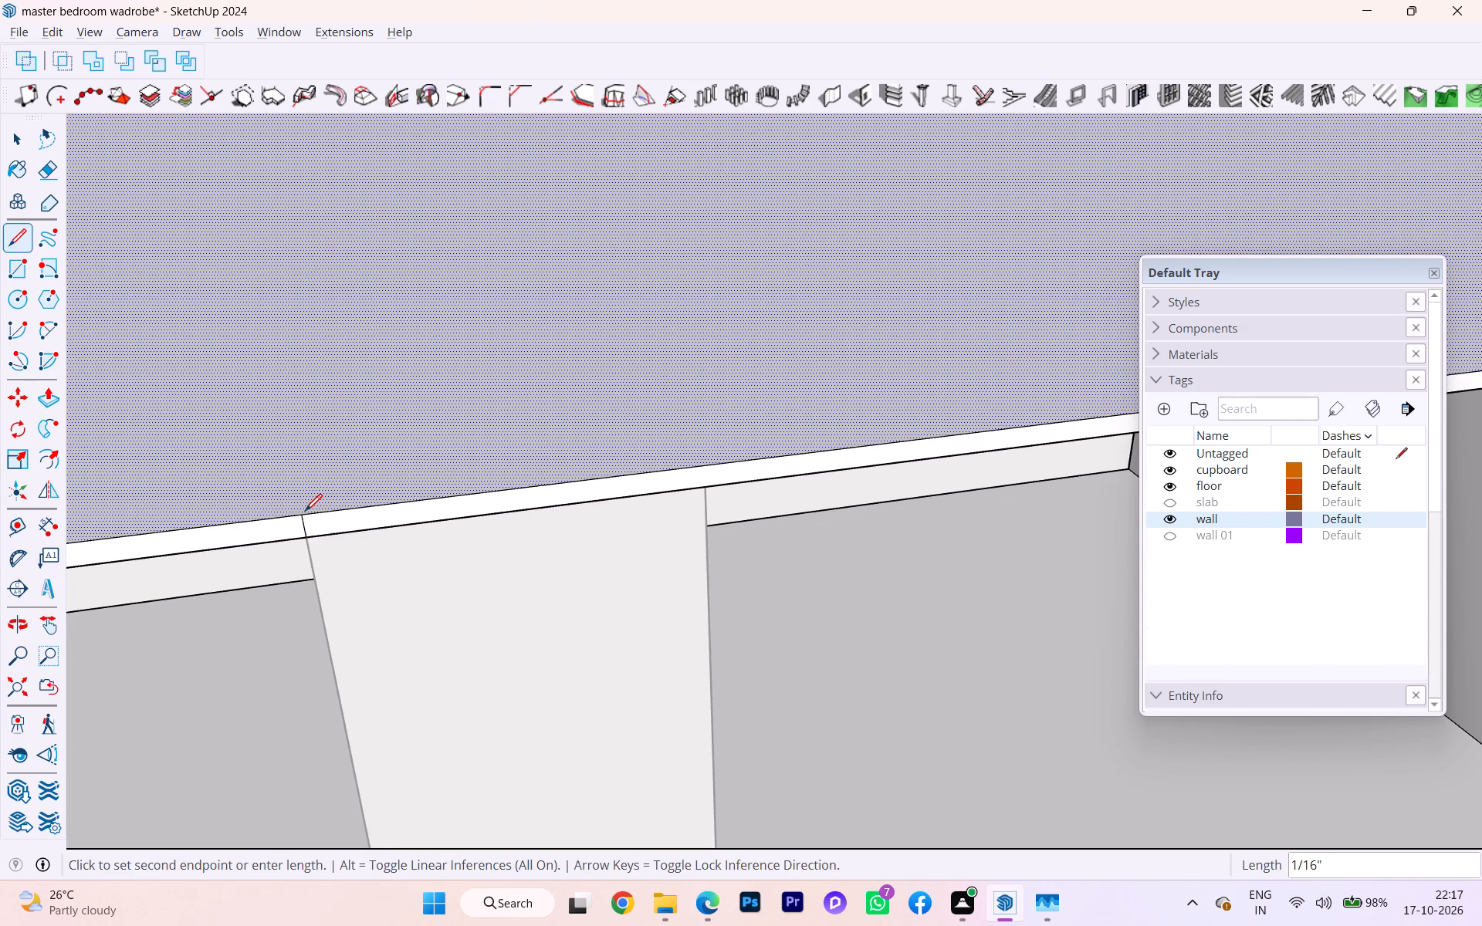
Draw a line across the left bay shelf's top face, from the divider's left edge at the front to the shelf's back edge.
scroll(313, 422, "down", 8)
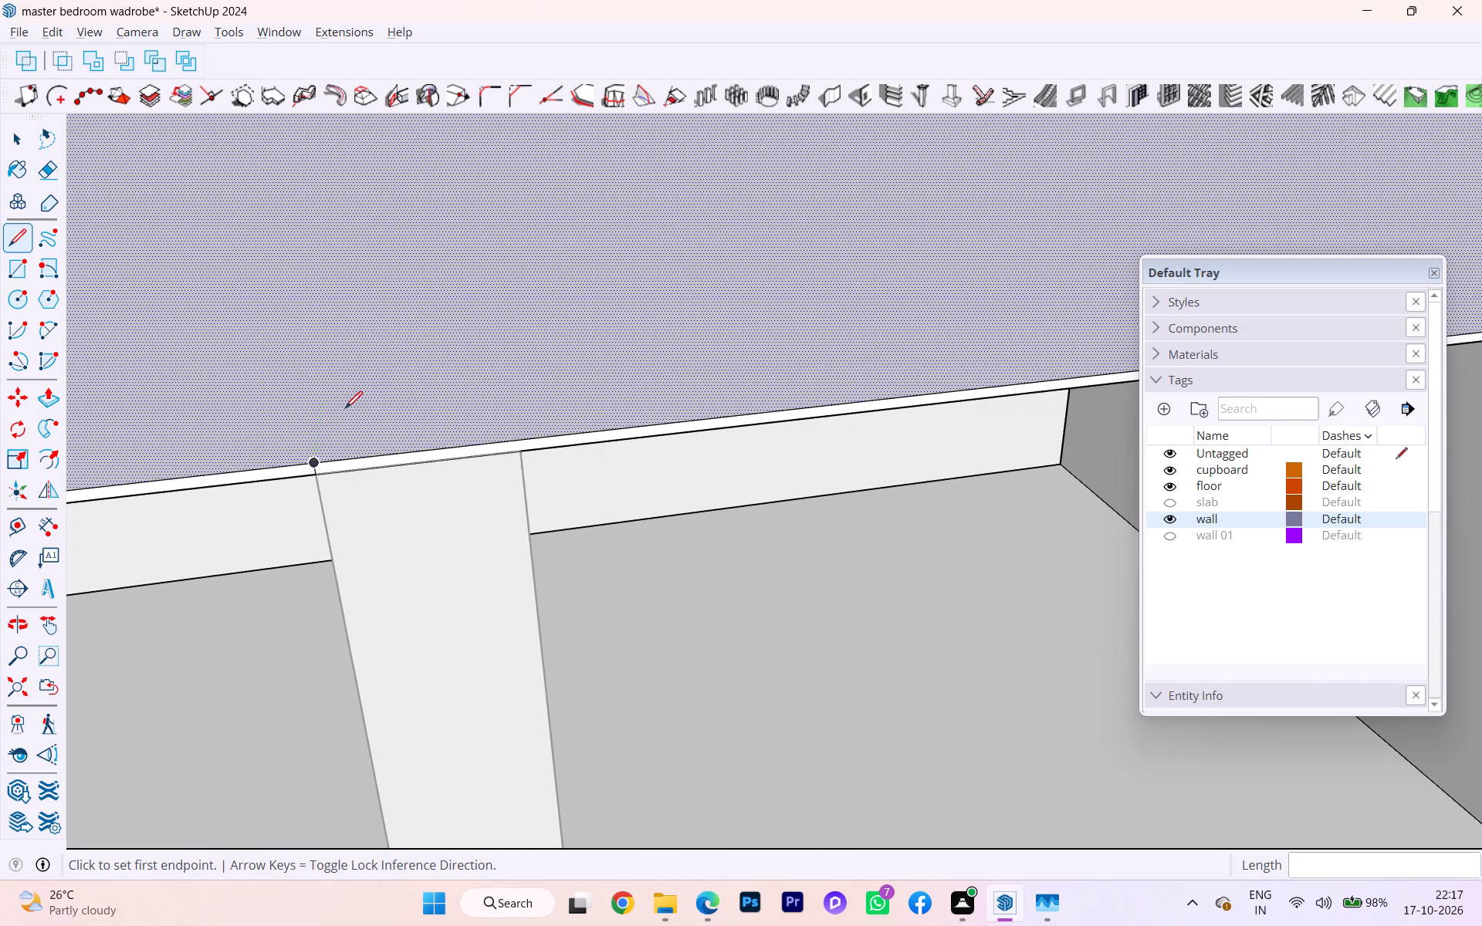
scroll(345, 408, "down", 7)
scroll(367, 445, "up", 4)
scroll(368, 446, "down", 4)
scroll(400, 486, "up", 1)
scroll(401, 486, "down", 3)
scroll(422, 510, "up", 2)
scroll(422, 510, "down", 1)
scroll(422, 510, "up", 1)
scroll(425, 515, "down", 3)
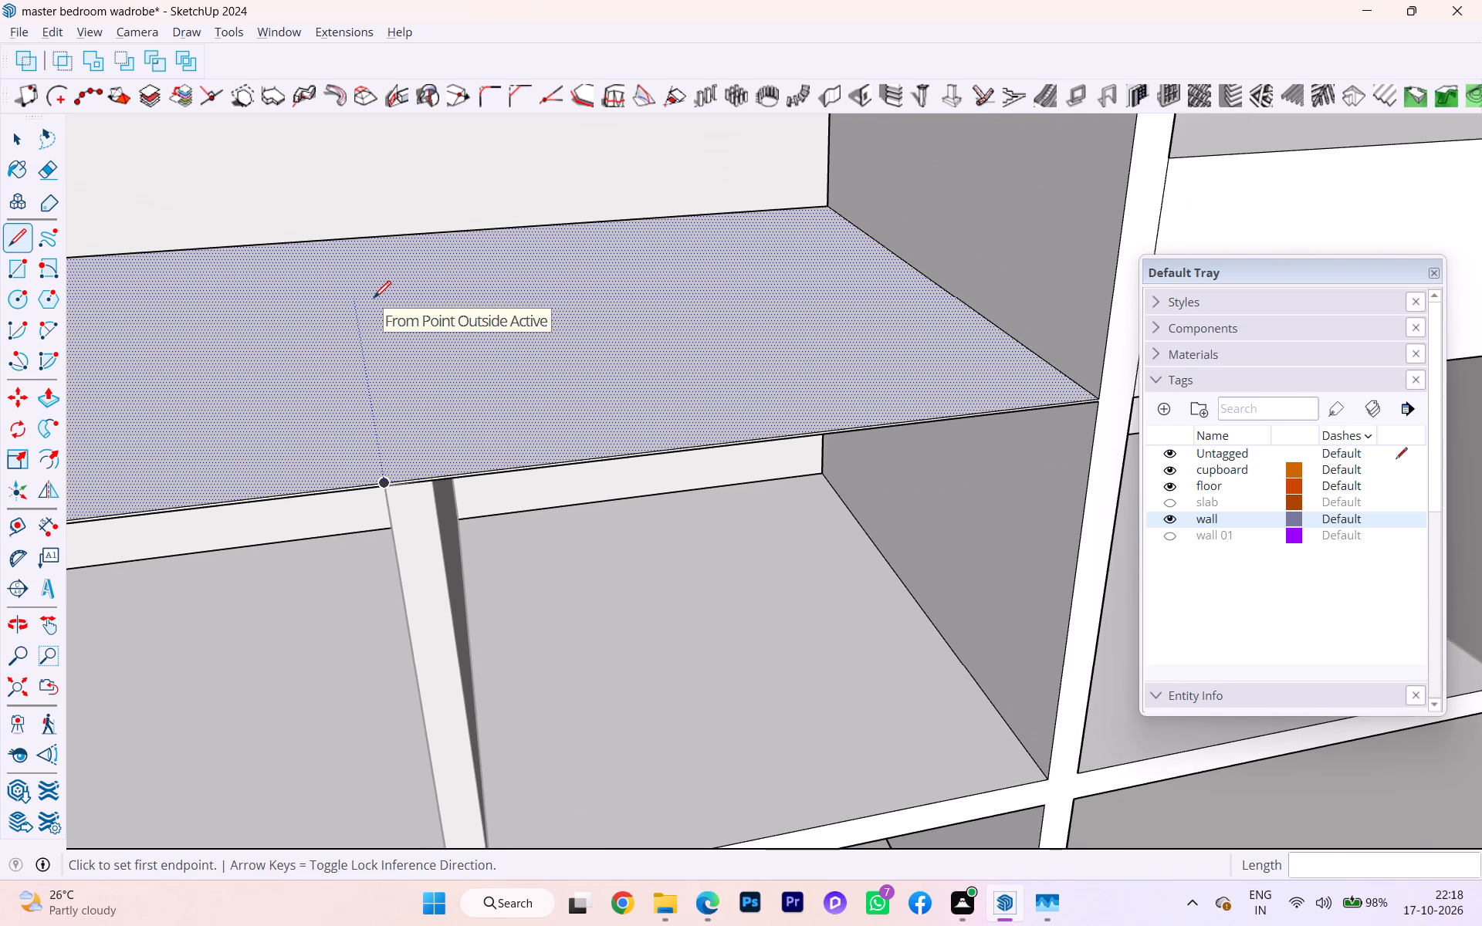
key("Up")
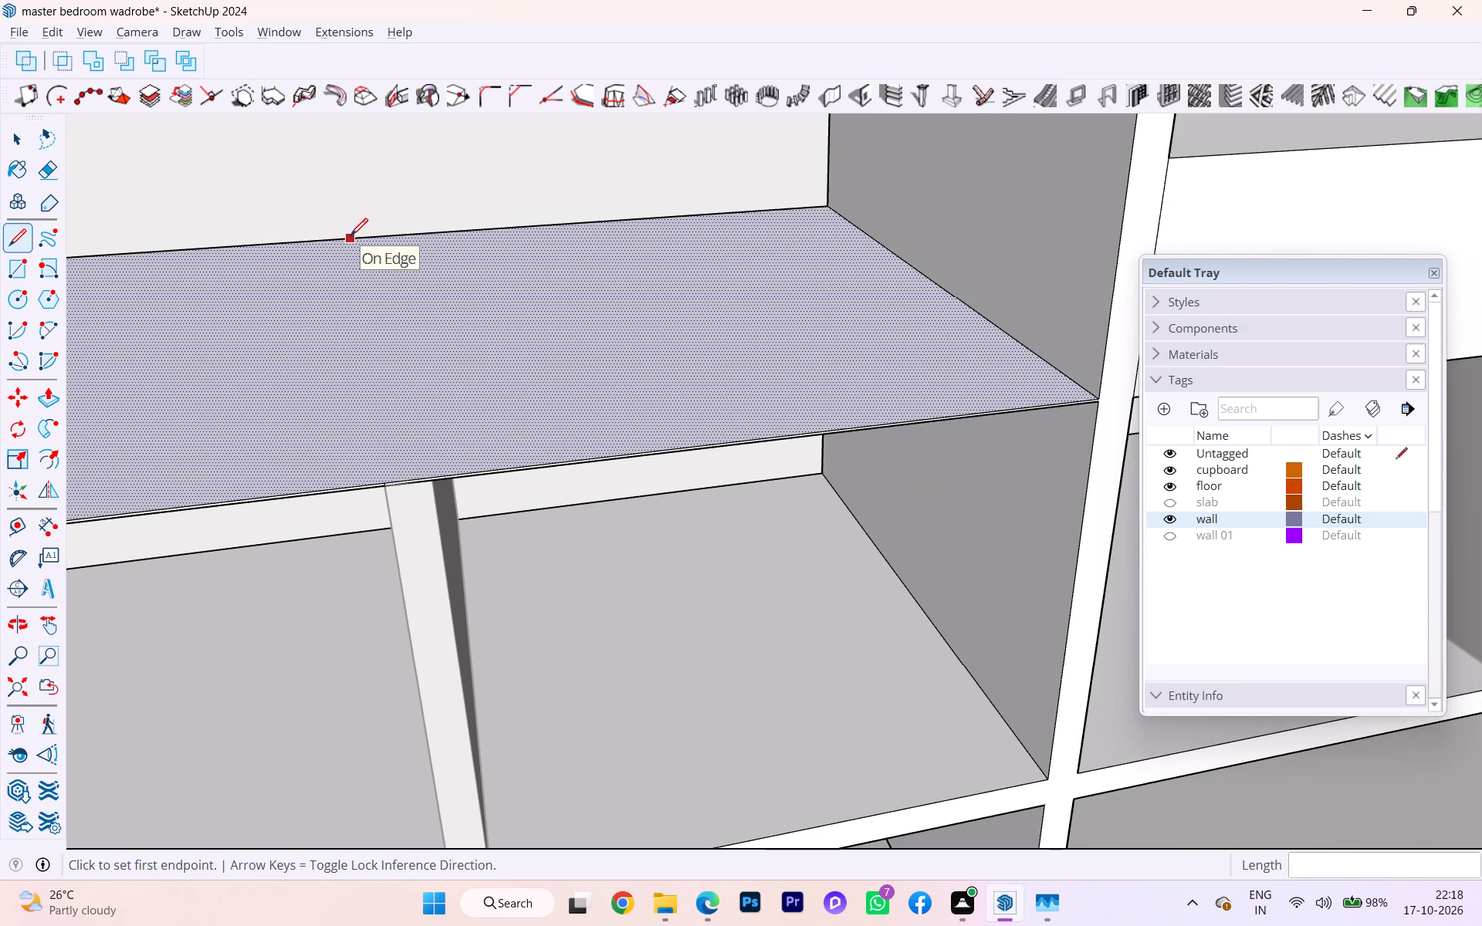
left_click(350, 235)
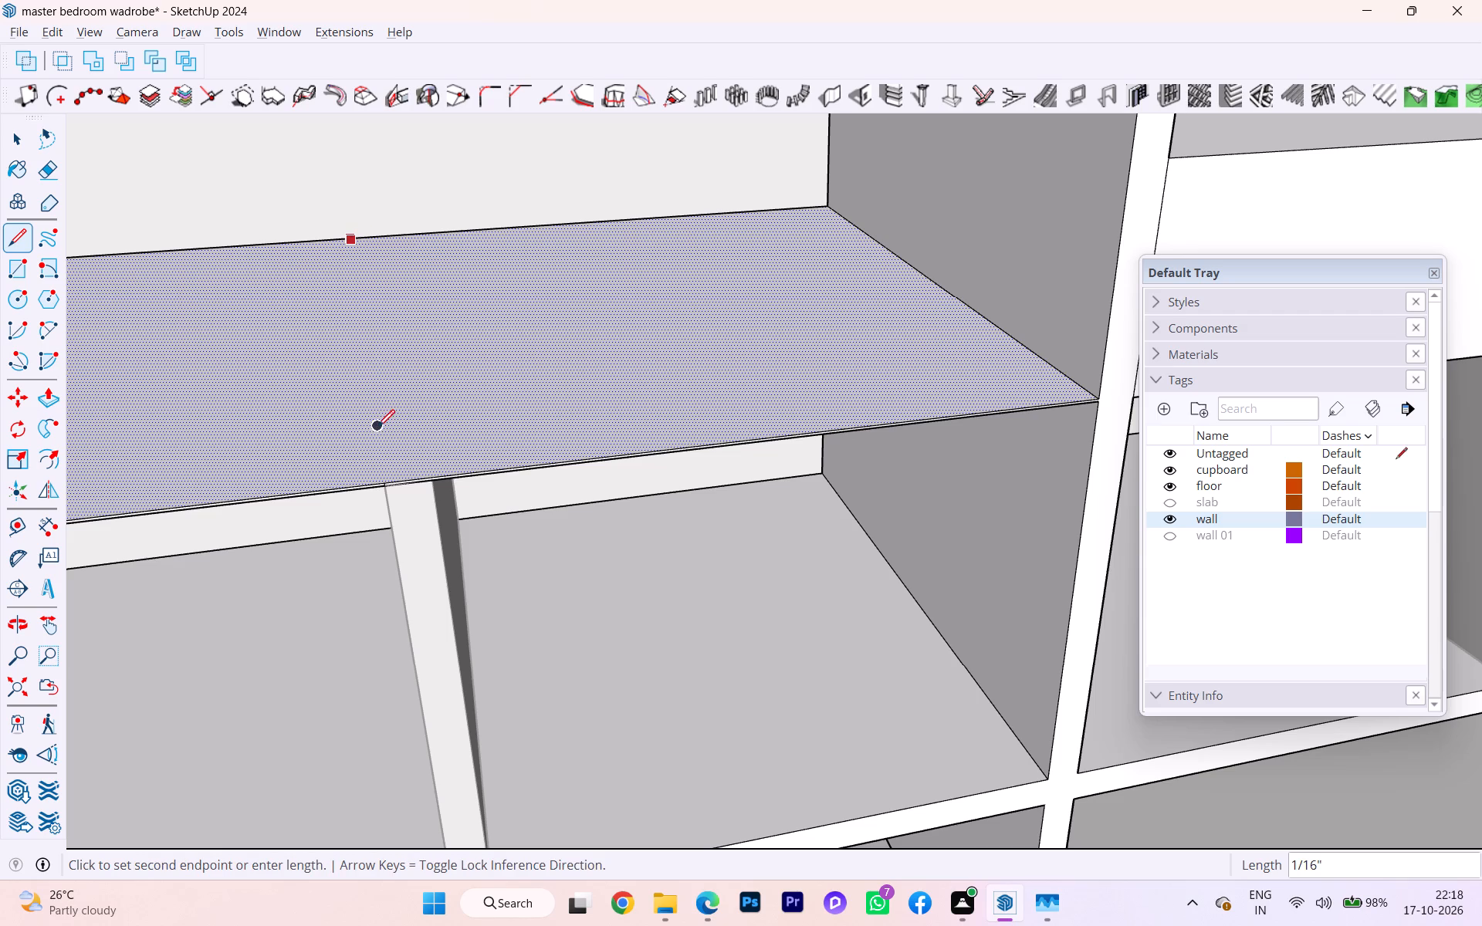
key("Escape")
left_click(389, 482)
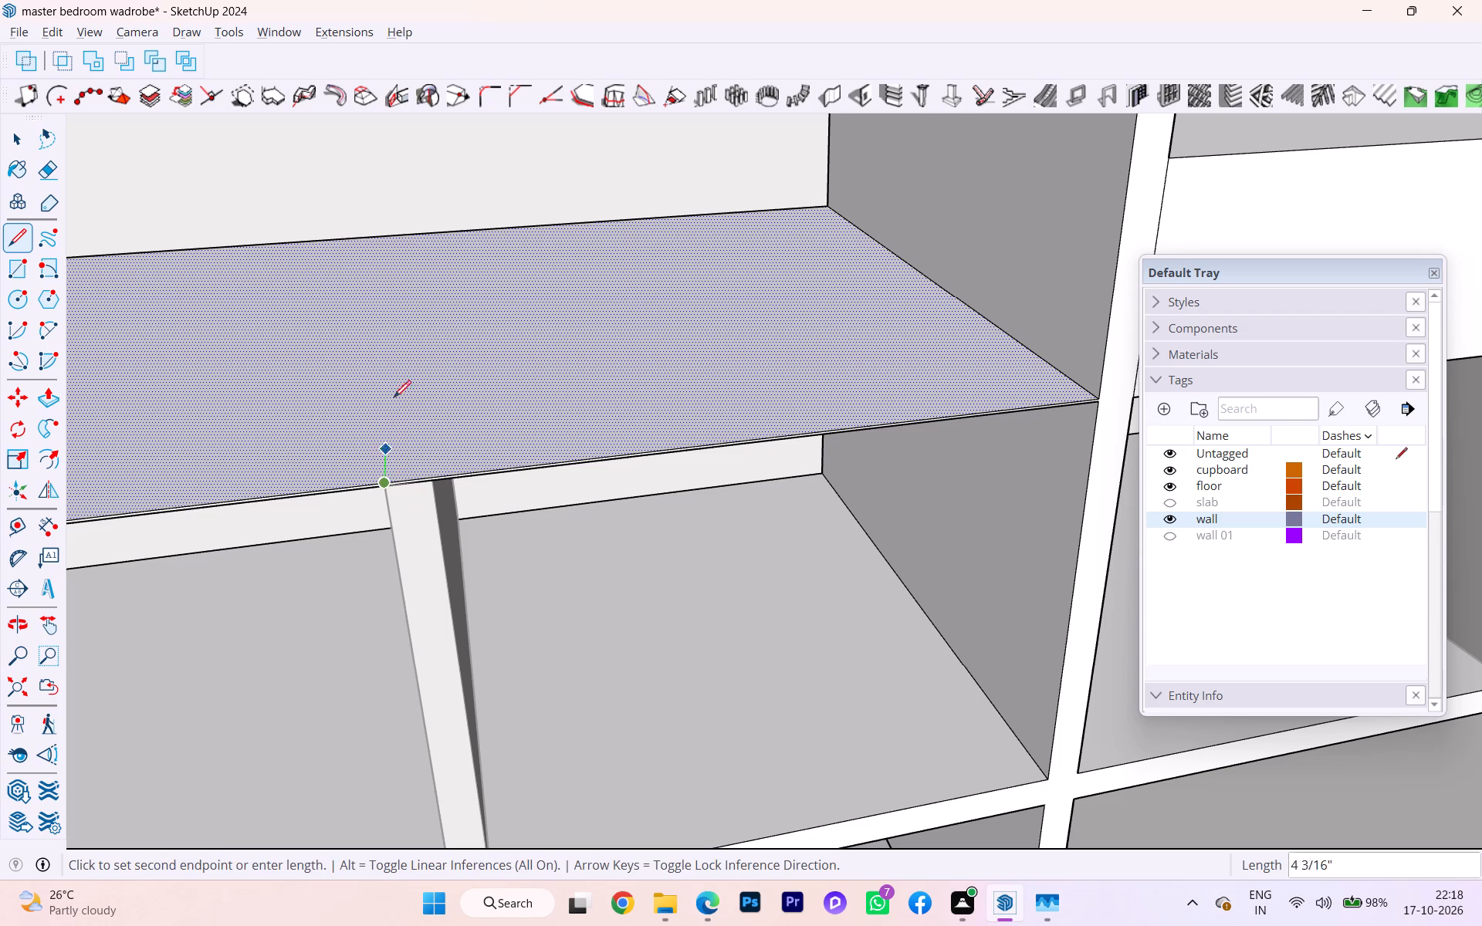
left_click(339, 241)
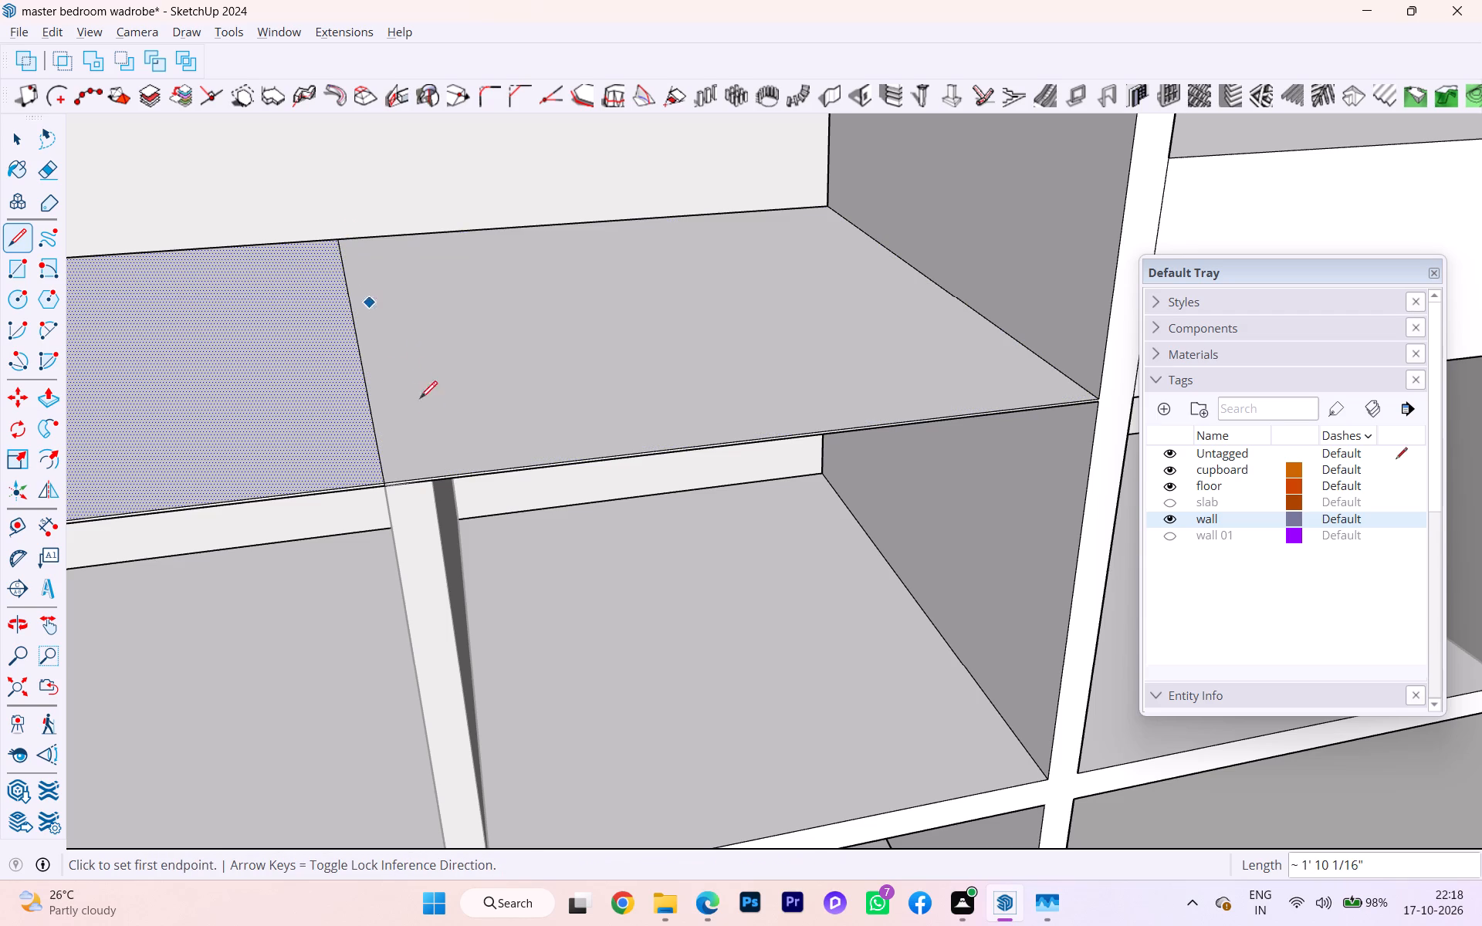
Draw a 1/16 inch line across the shelf's thin front strip, from the small divider's right top corner.
key("space")
scroll(430, 465, "up", 4)
key("l")
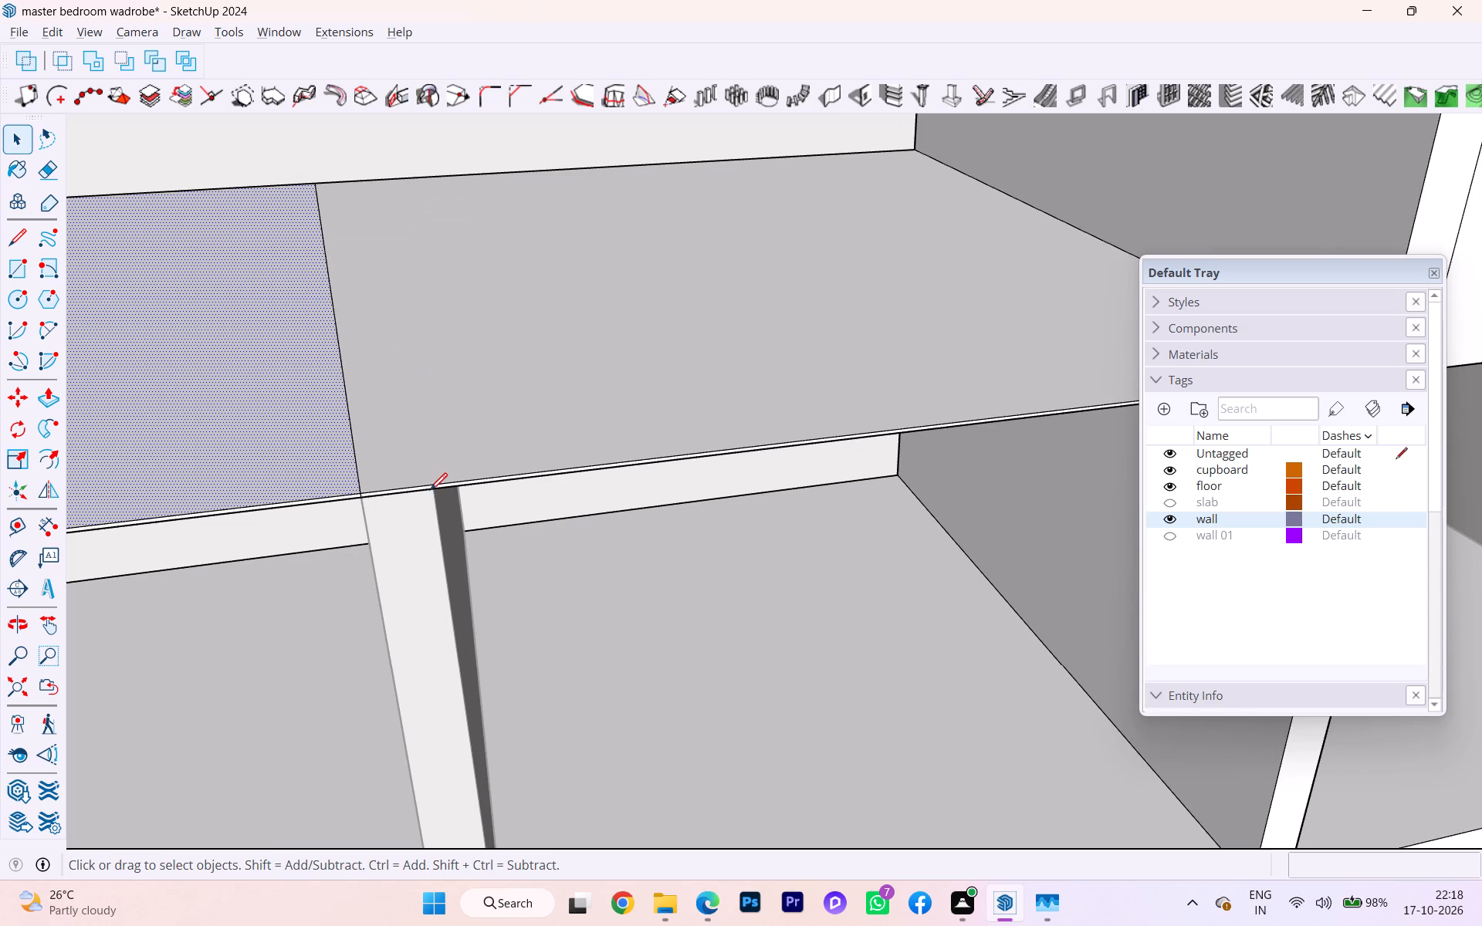
key("Return")
left_click(436, 490)
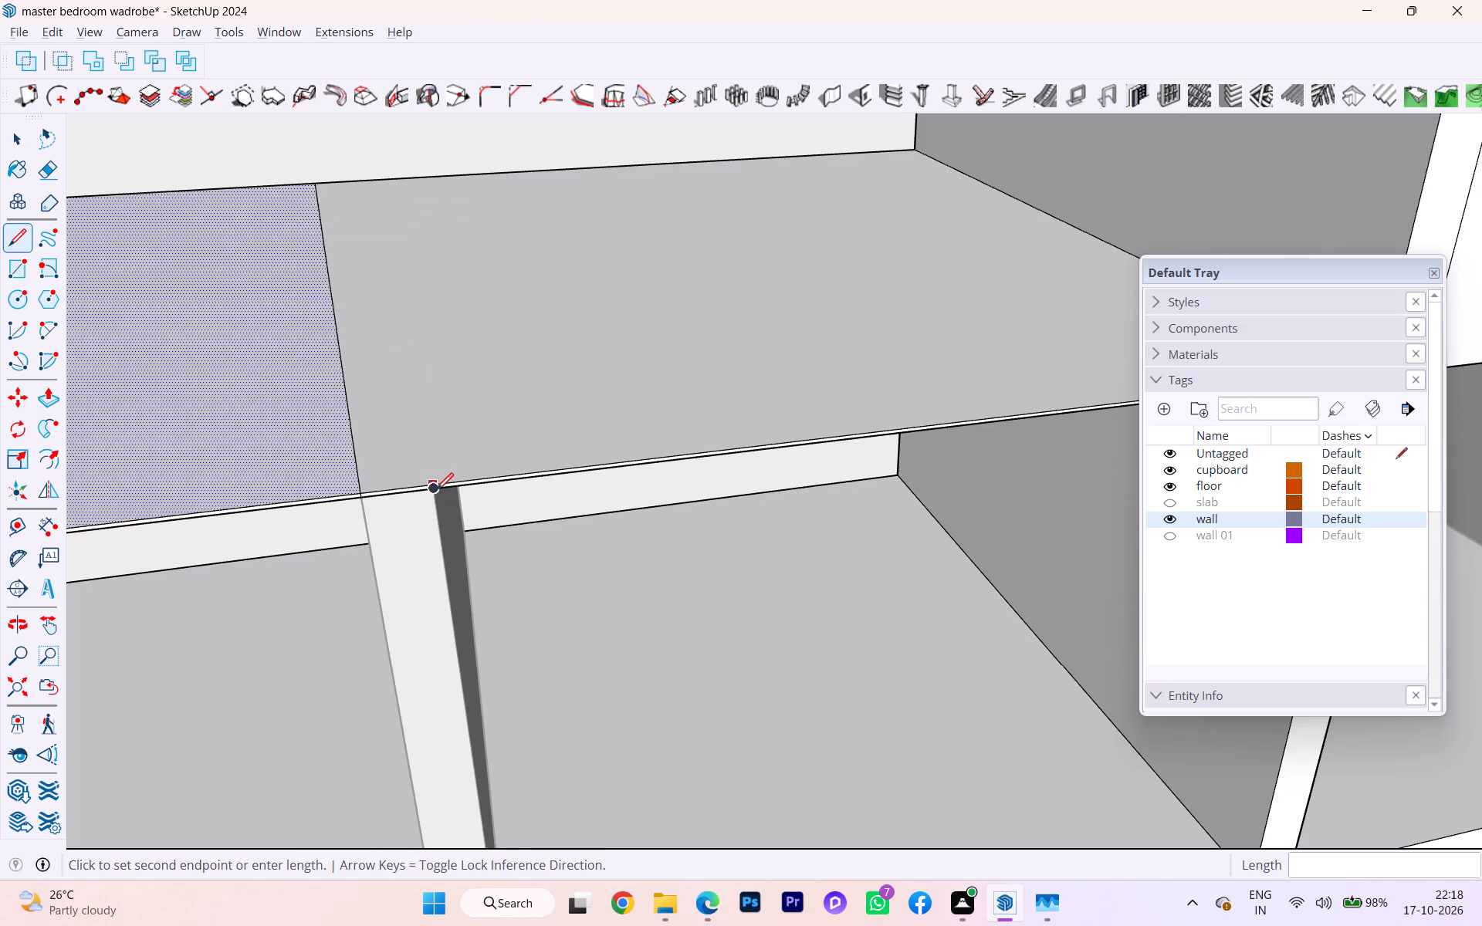
scroll(436, 490, "down", 2)
scroll(436, 490, "up", 16)
left_click(428, 496)
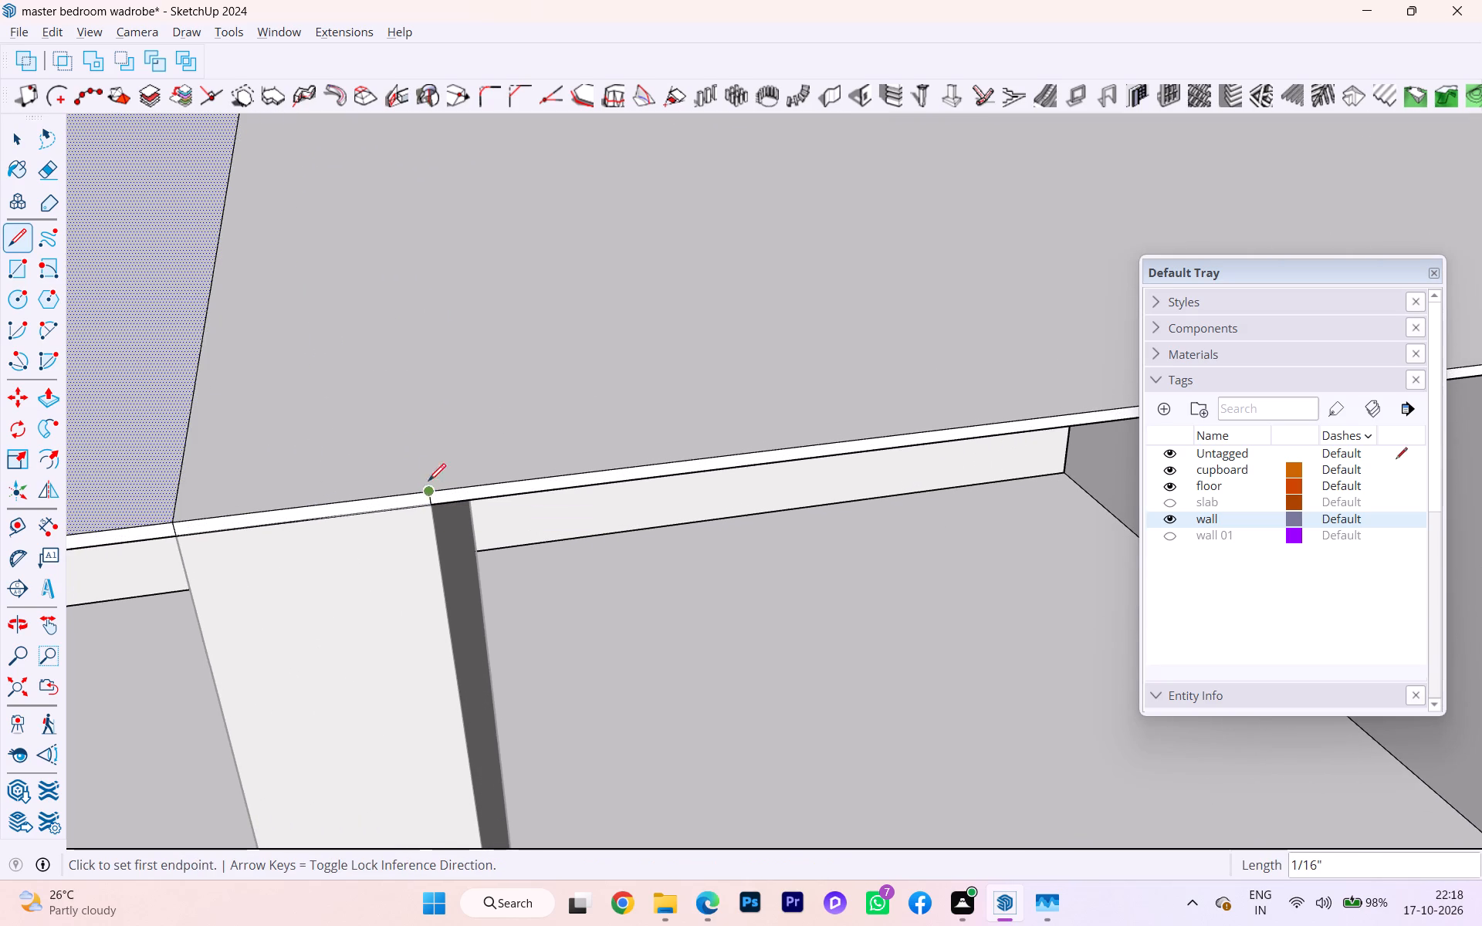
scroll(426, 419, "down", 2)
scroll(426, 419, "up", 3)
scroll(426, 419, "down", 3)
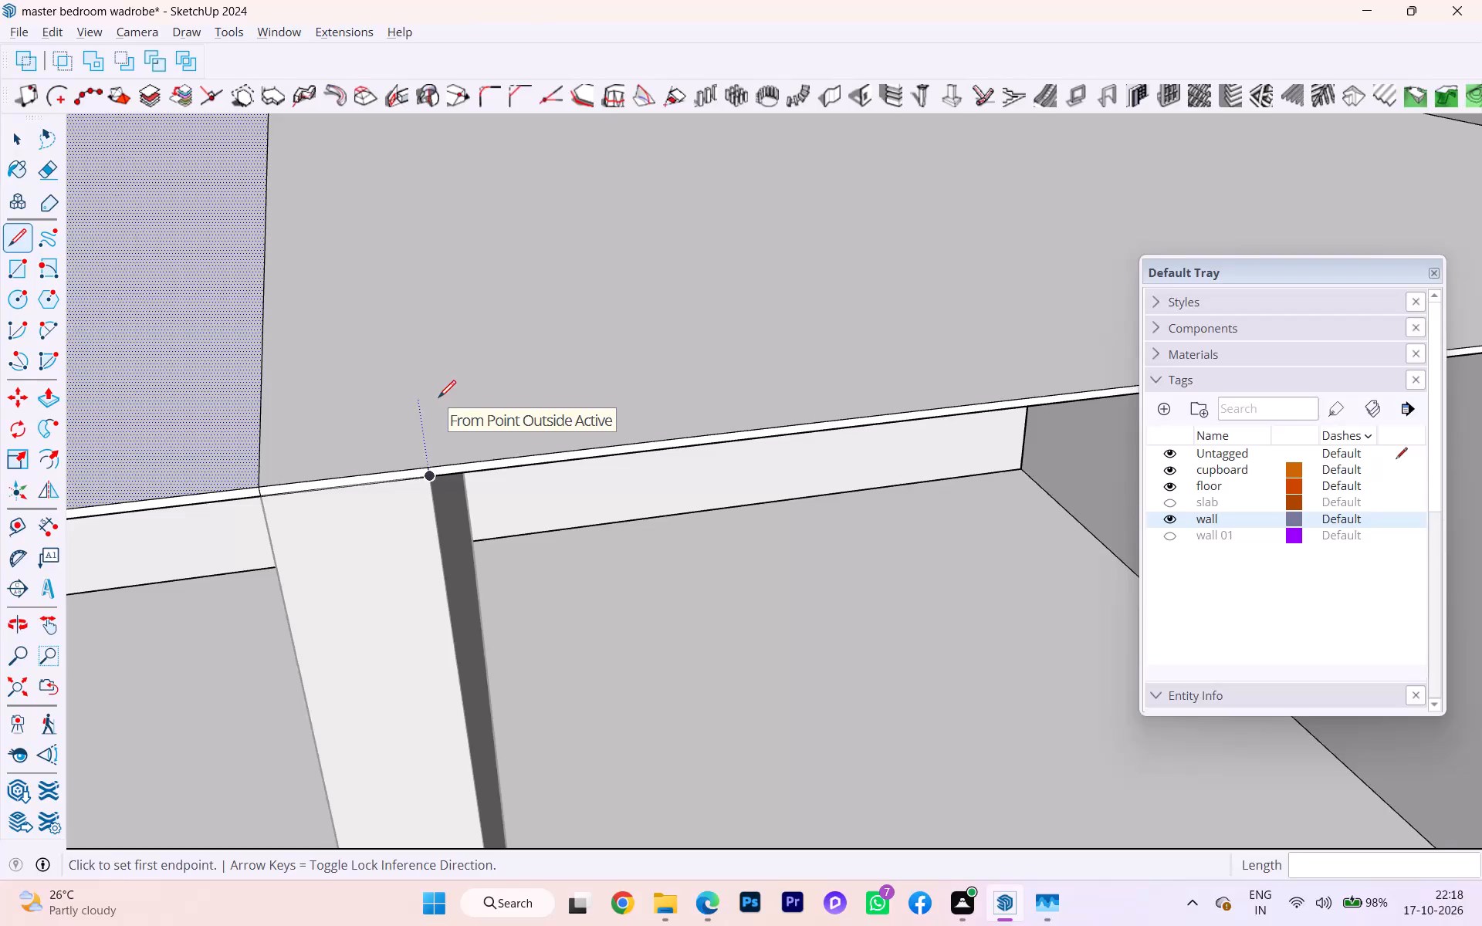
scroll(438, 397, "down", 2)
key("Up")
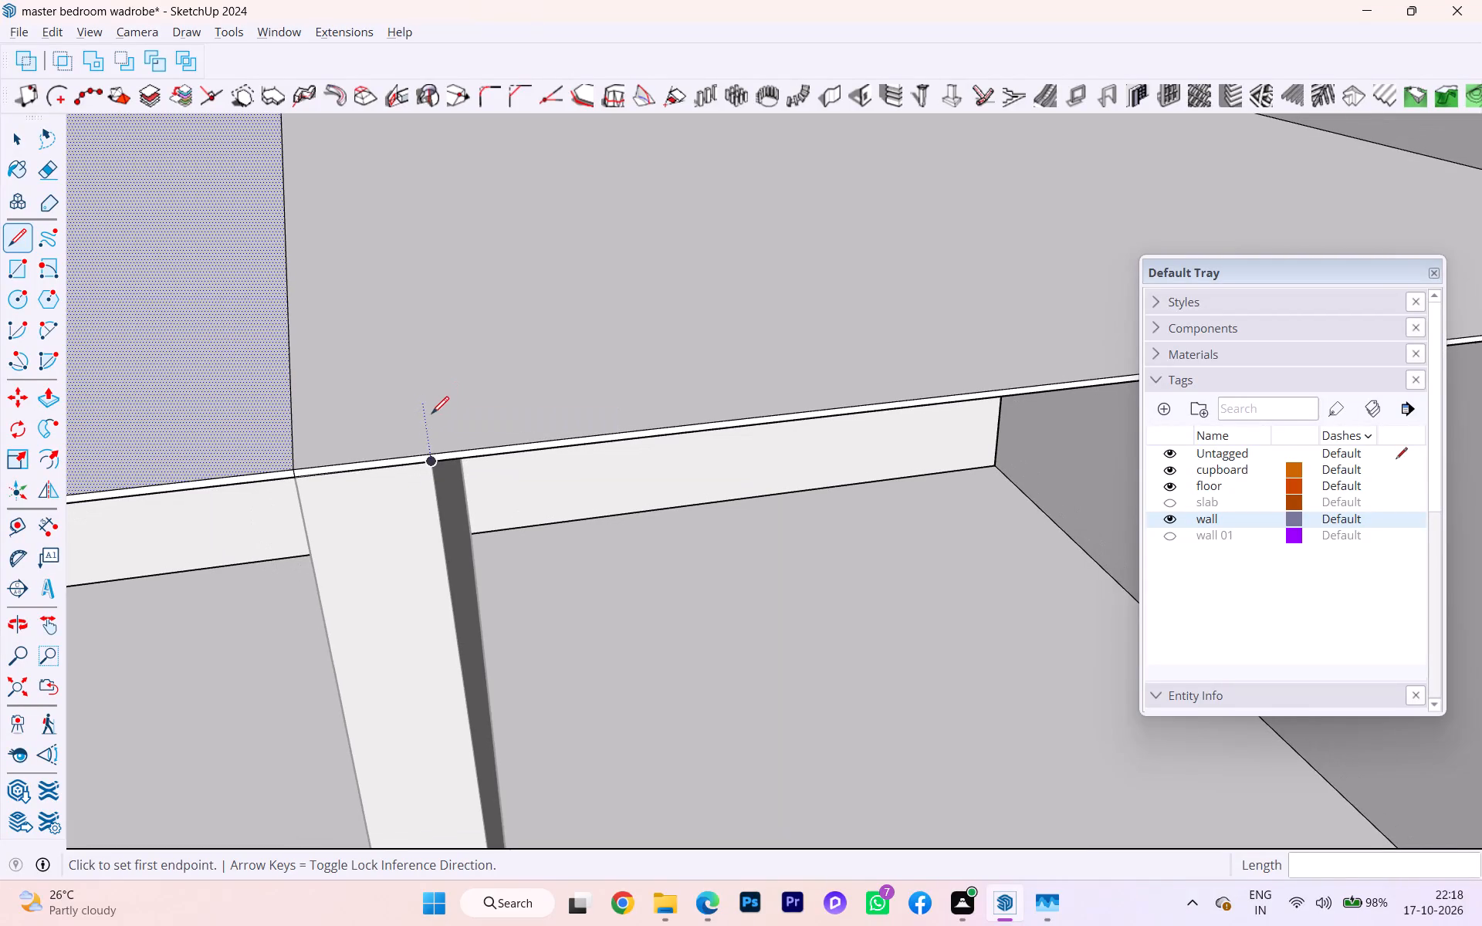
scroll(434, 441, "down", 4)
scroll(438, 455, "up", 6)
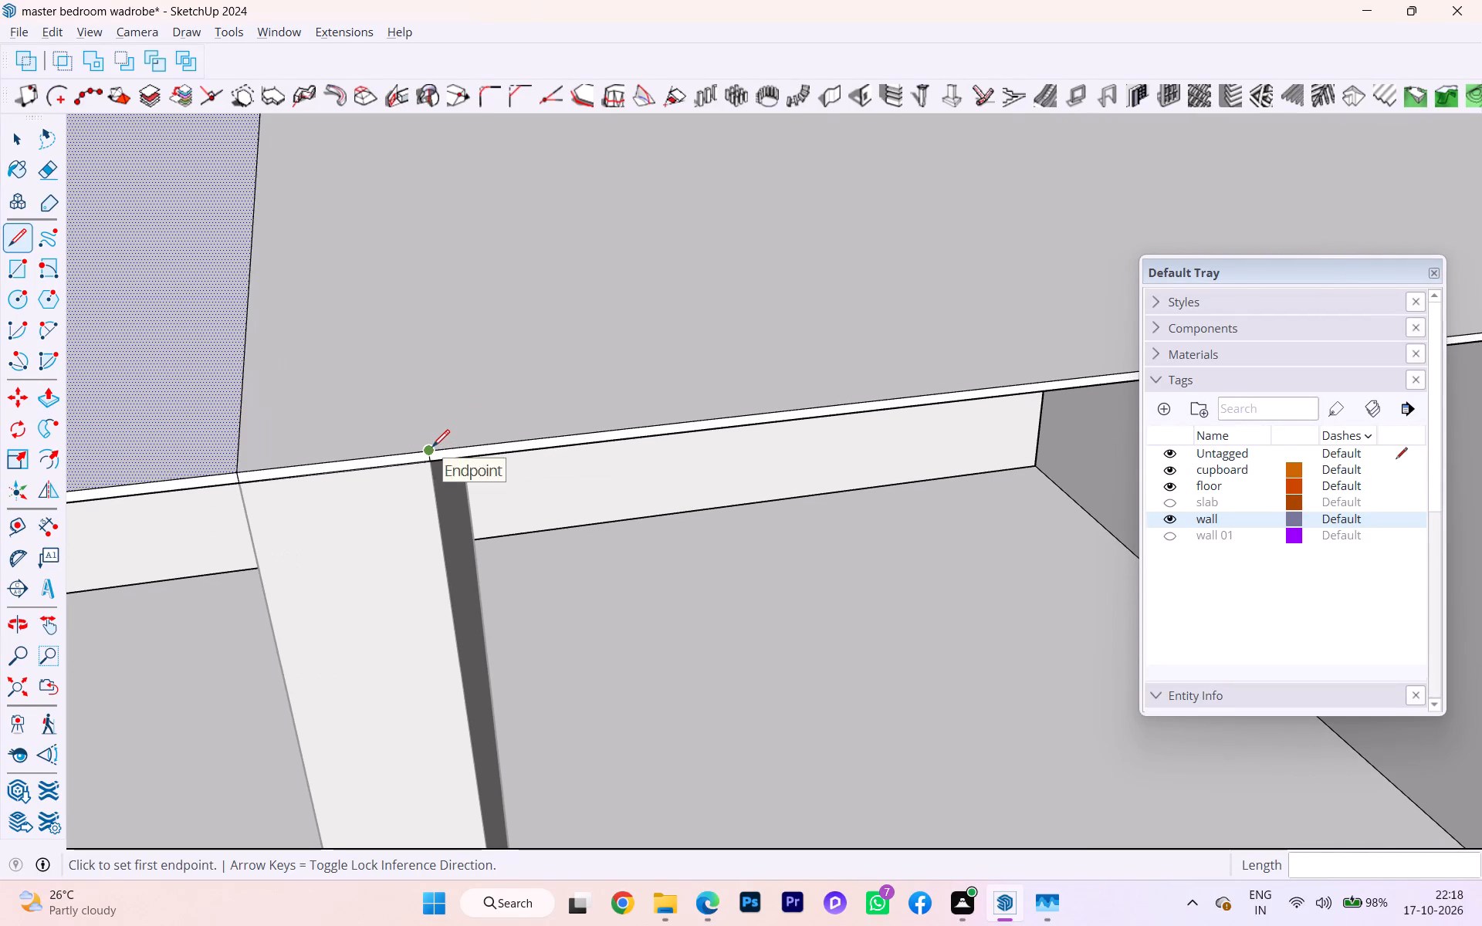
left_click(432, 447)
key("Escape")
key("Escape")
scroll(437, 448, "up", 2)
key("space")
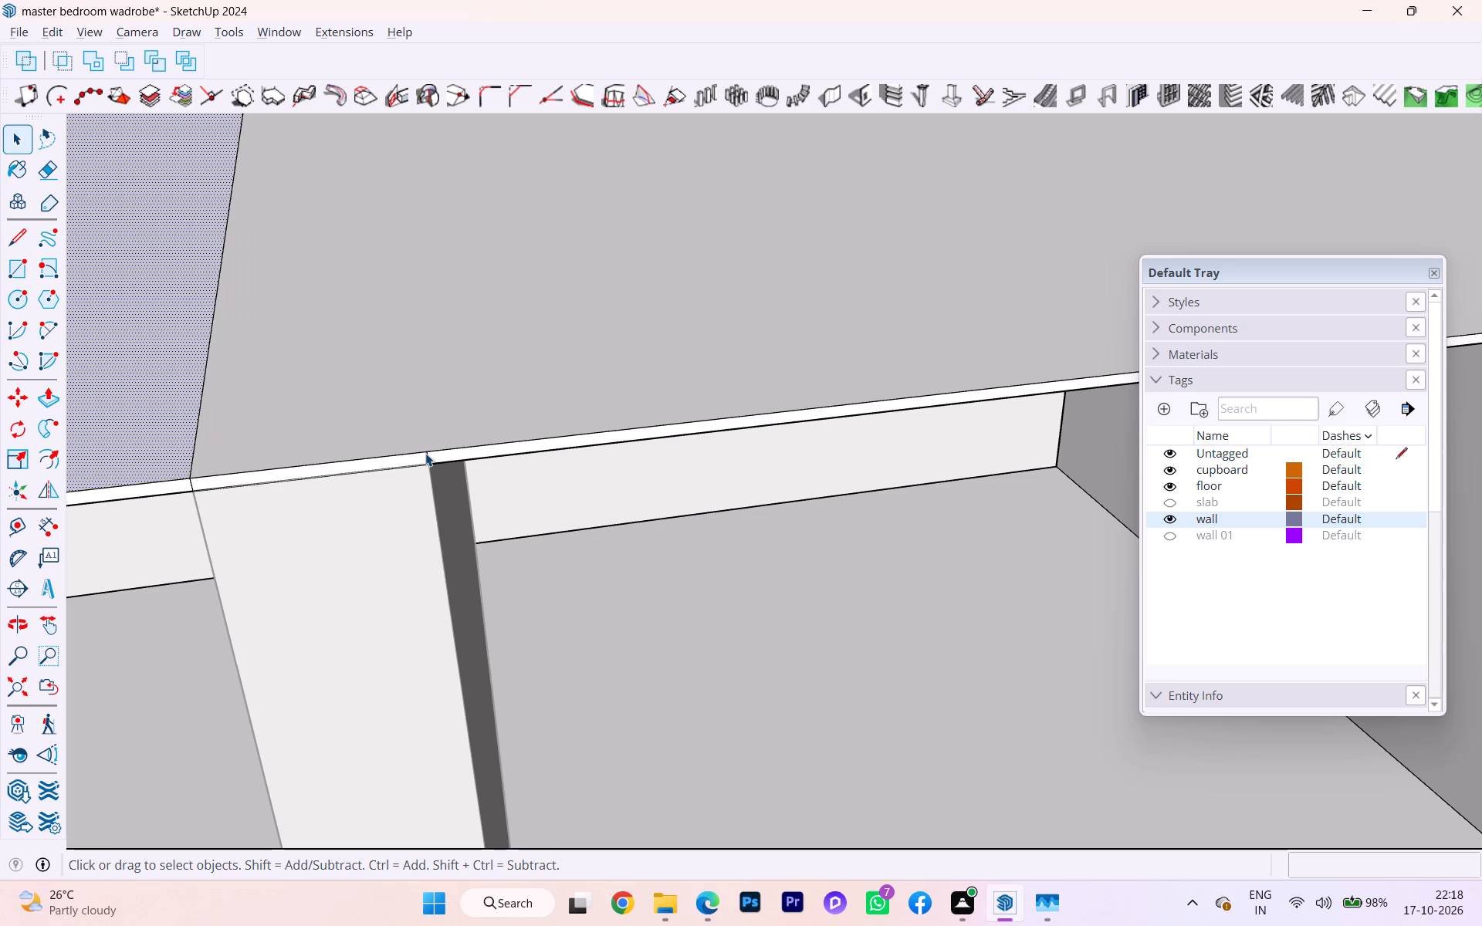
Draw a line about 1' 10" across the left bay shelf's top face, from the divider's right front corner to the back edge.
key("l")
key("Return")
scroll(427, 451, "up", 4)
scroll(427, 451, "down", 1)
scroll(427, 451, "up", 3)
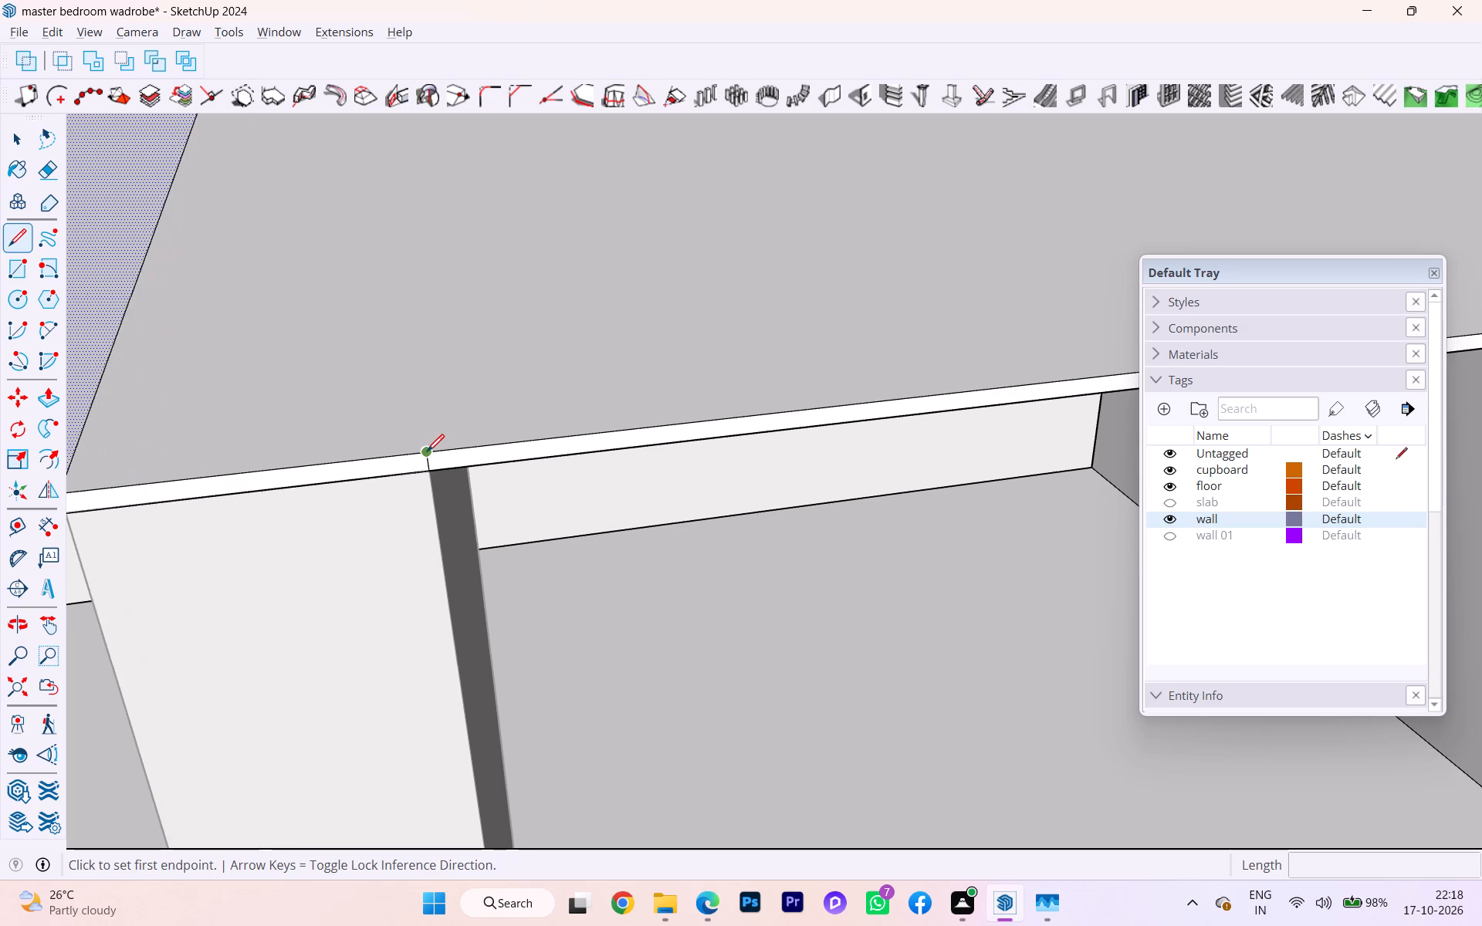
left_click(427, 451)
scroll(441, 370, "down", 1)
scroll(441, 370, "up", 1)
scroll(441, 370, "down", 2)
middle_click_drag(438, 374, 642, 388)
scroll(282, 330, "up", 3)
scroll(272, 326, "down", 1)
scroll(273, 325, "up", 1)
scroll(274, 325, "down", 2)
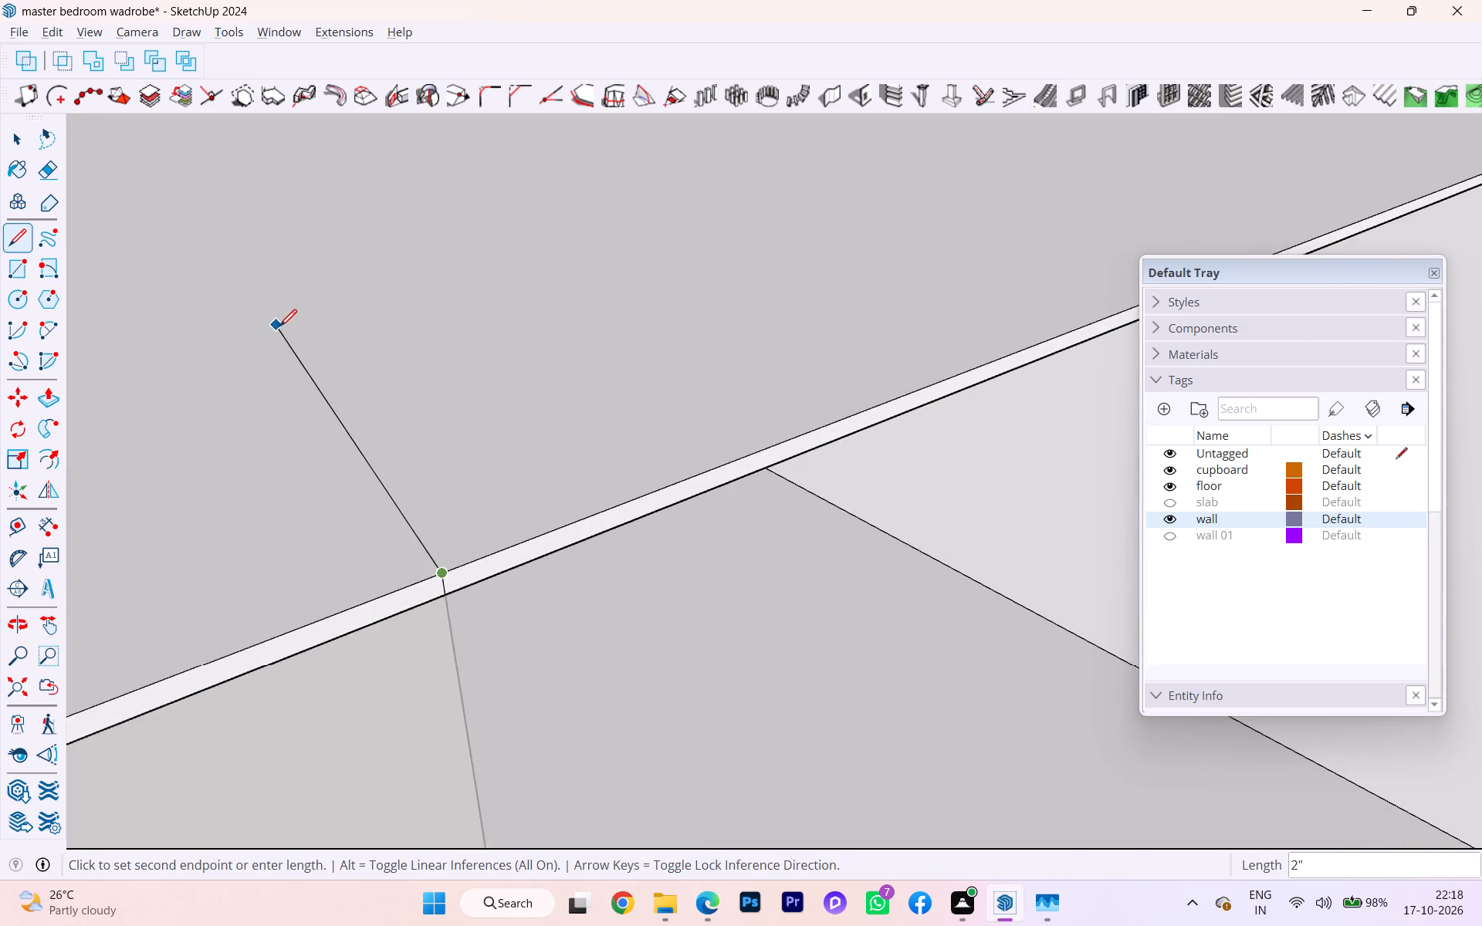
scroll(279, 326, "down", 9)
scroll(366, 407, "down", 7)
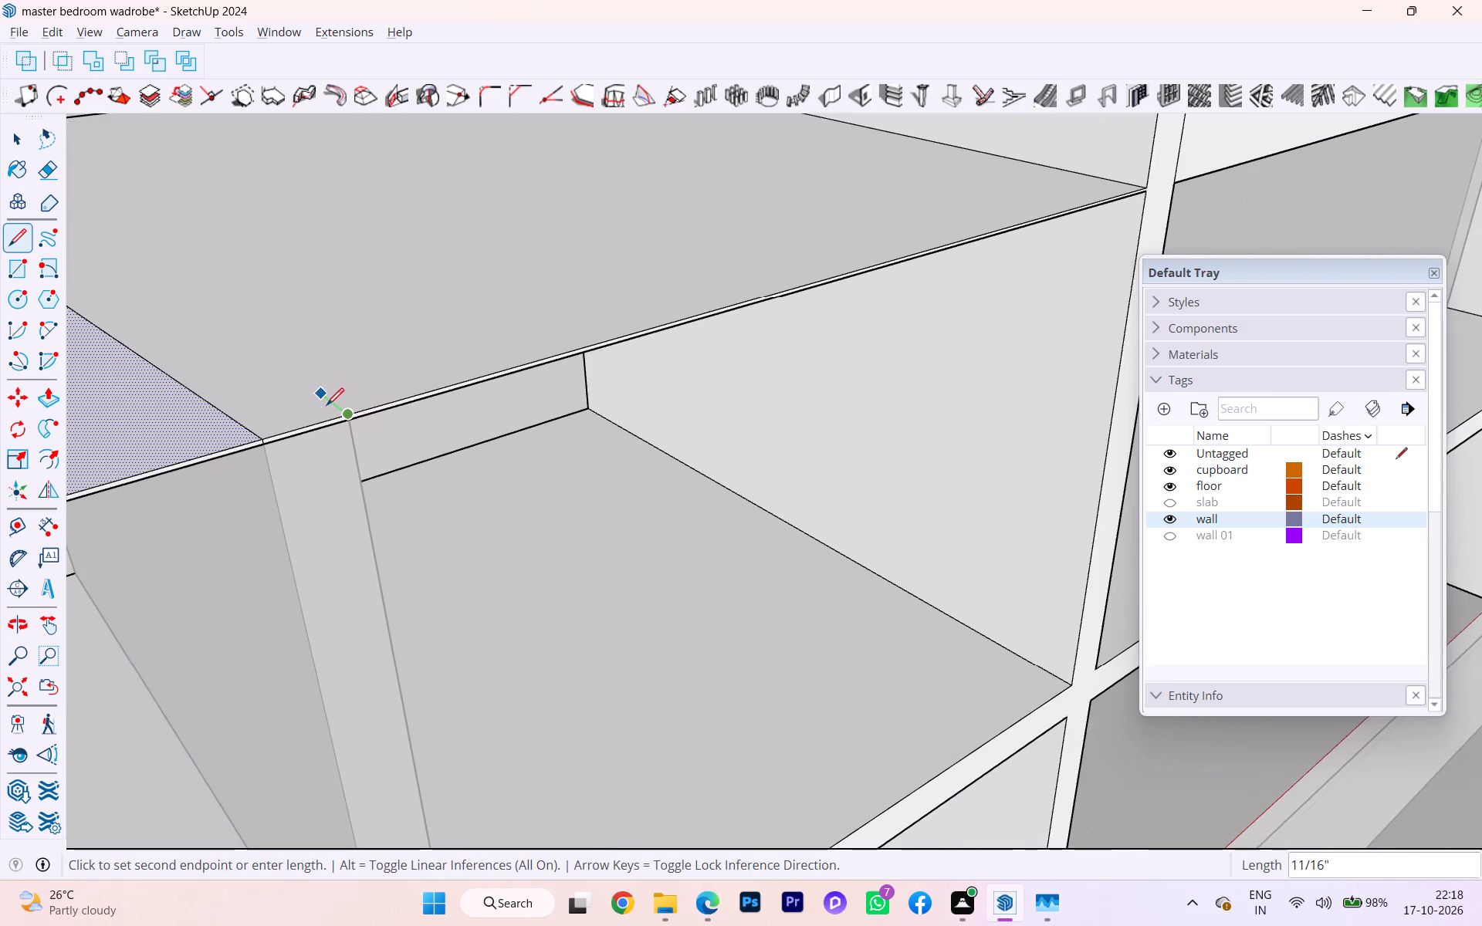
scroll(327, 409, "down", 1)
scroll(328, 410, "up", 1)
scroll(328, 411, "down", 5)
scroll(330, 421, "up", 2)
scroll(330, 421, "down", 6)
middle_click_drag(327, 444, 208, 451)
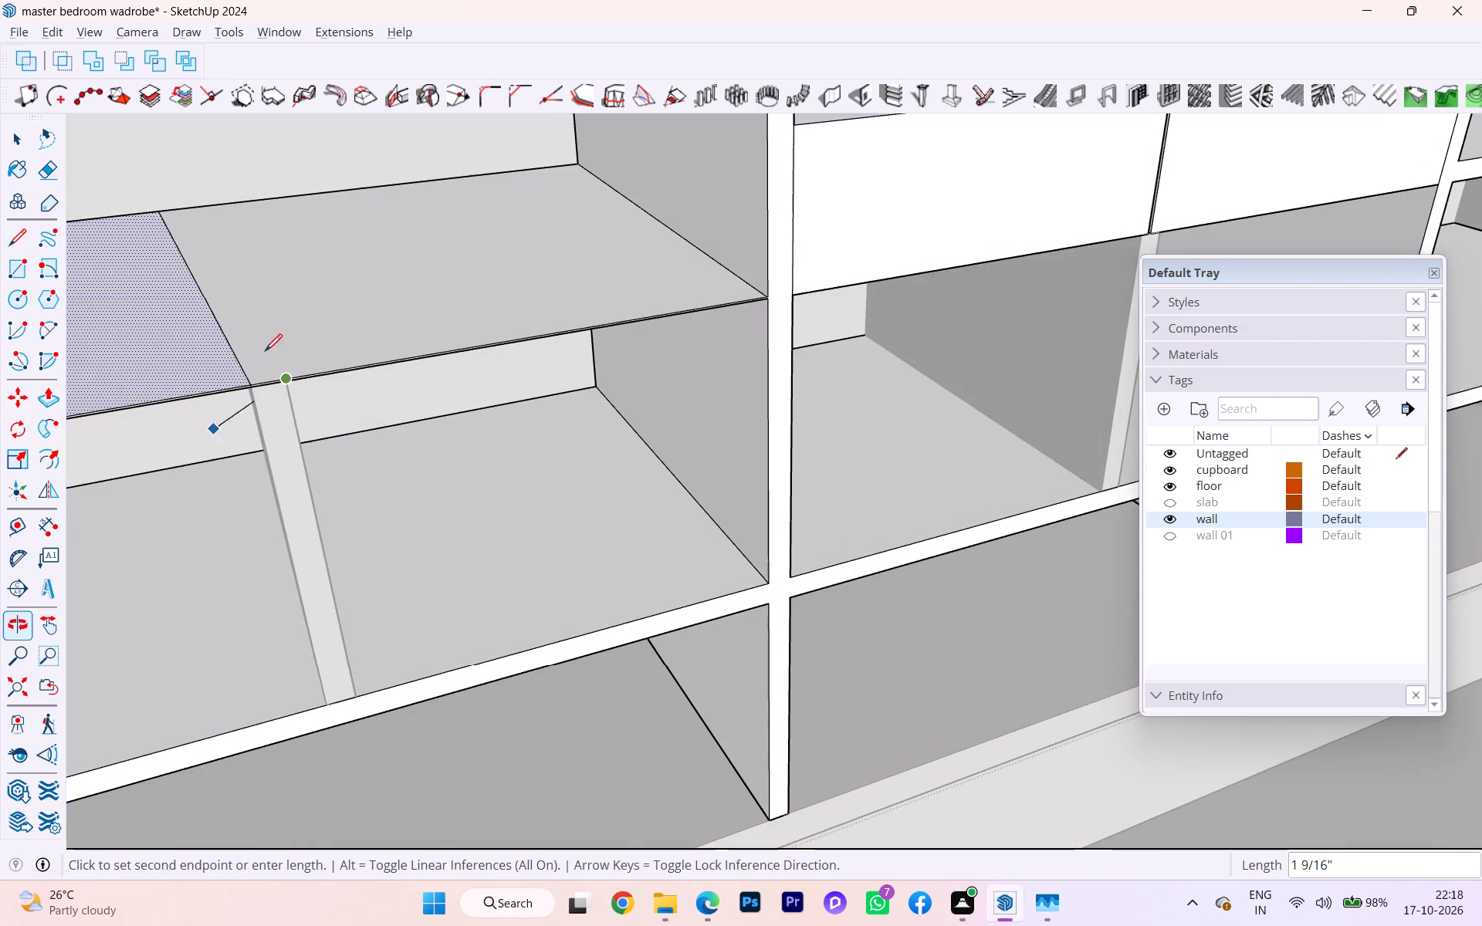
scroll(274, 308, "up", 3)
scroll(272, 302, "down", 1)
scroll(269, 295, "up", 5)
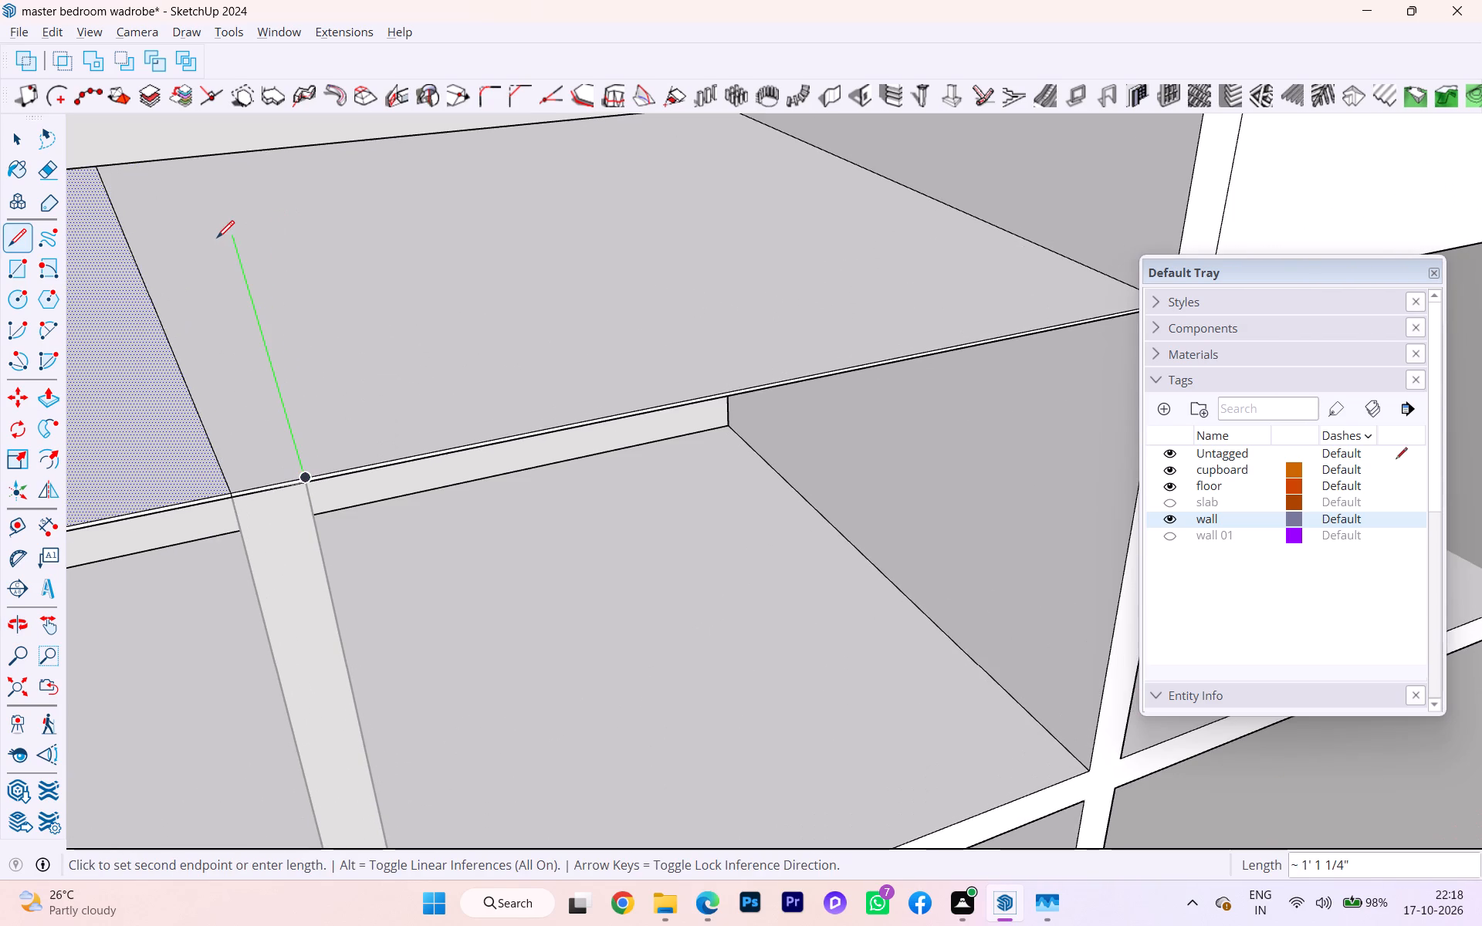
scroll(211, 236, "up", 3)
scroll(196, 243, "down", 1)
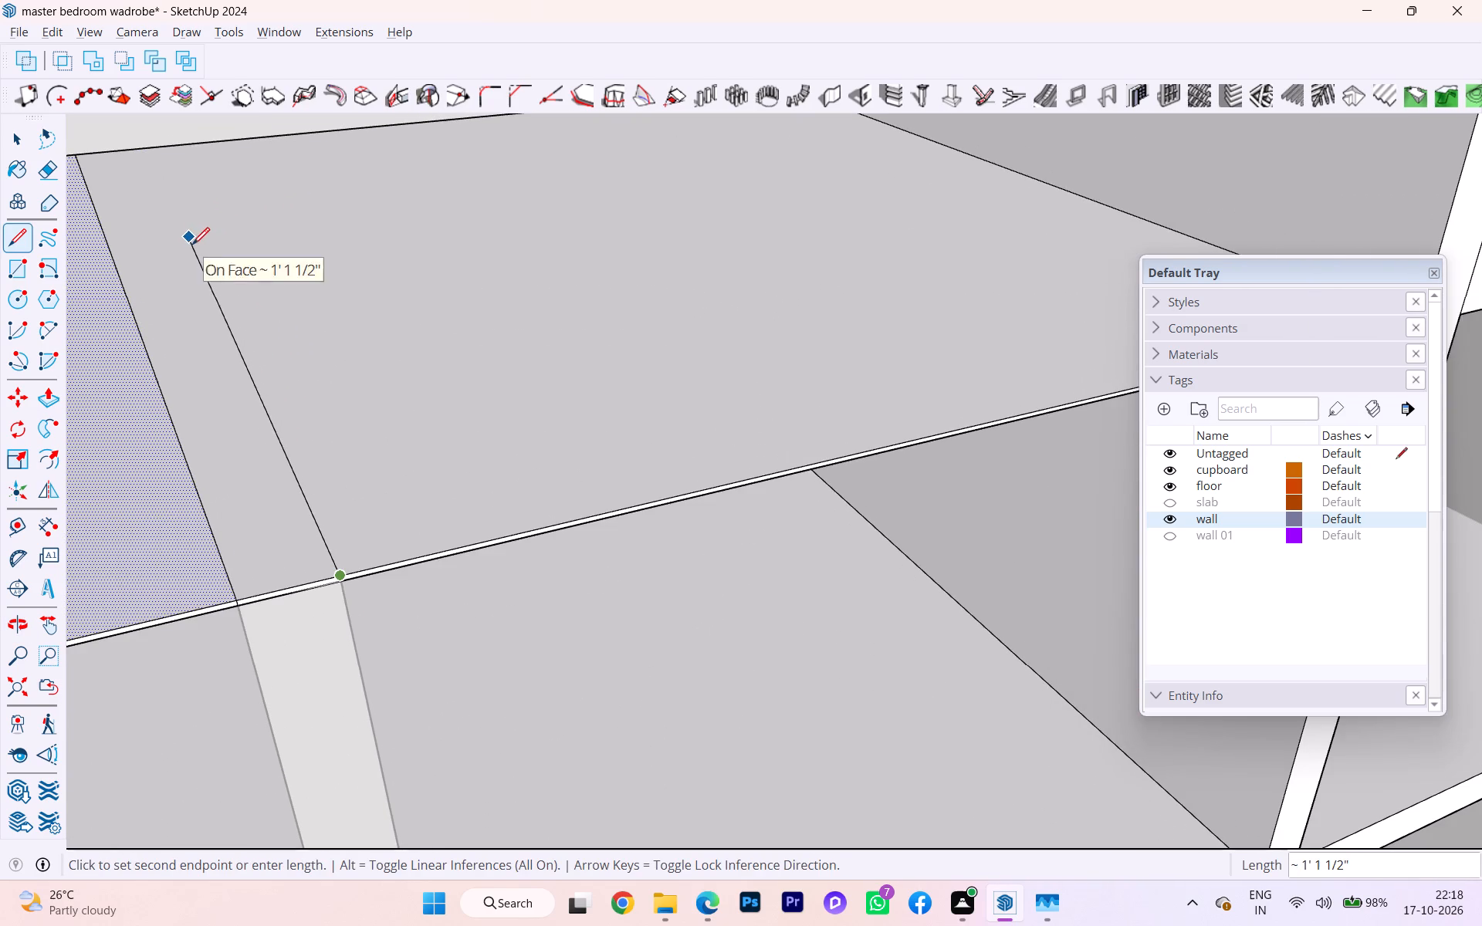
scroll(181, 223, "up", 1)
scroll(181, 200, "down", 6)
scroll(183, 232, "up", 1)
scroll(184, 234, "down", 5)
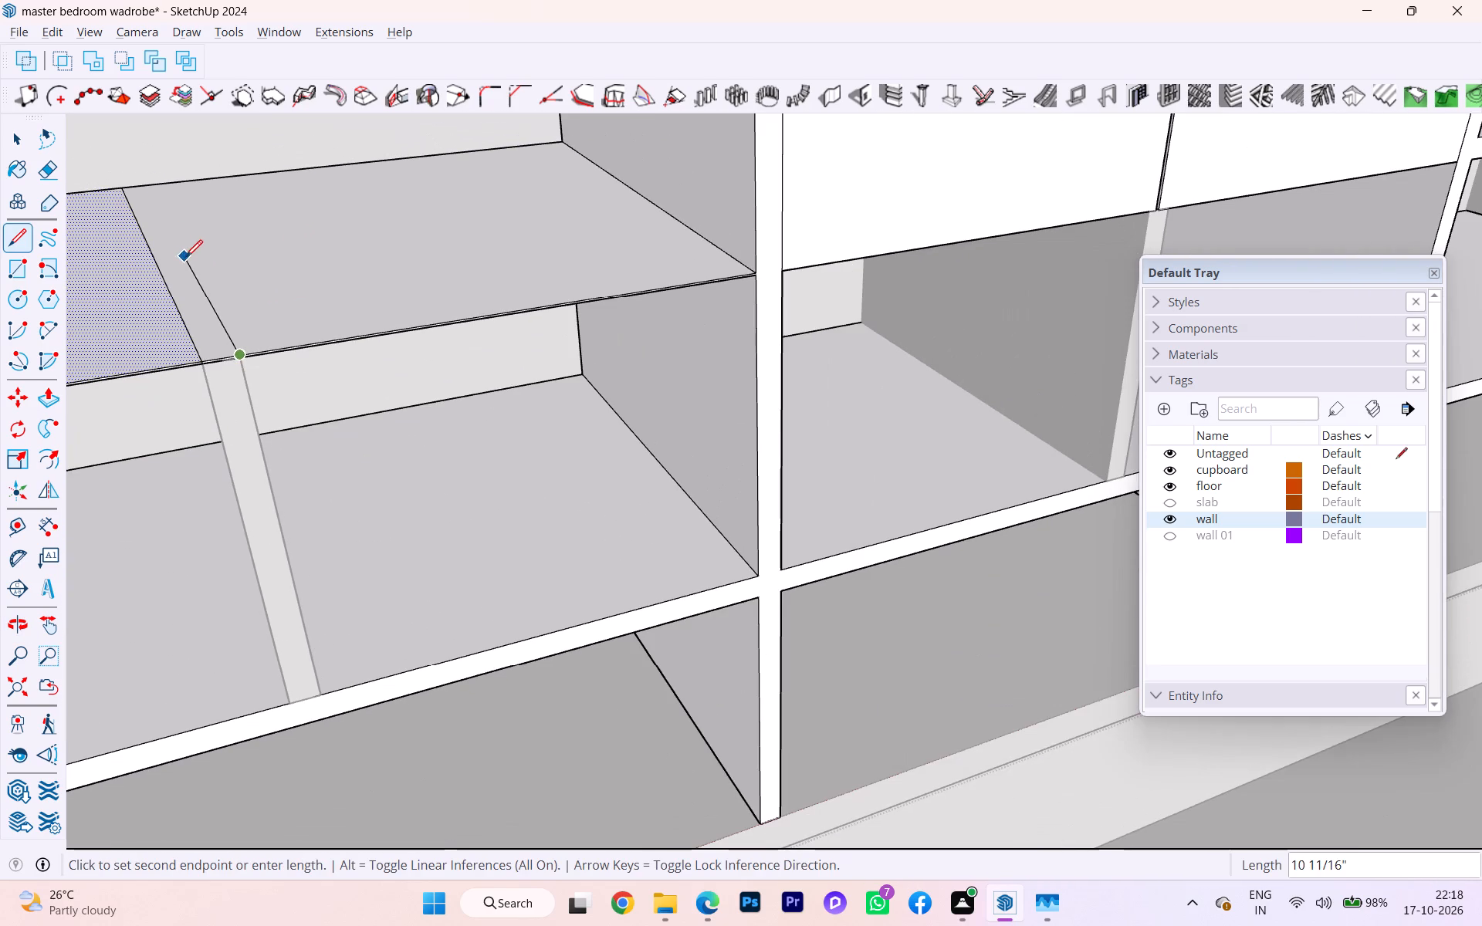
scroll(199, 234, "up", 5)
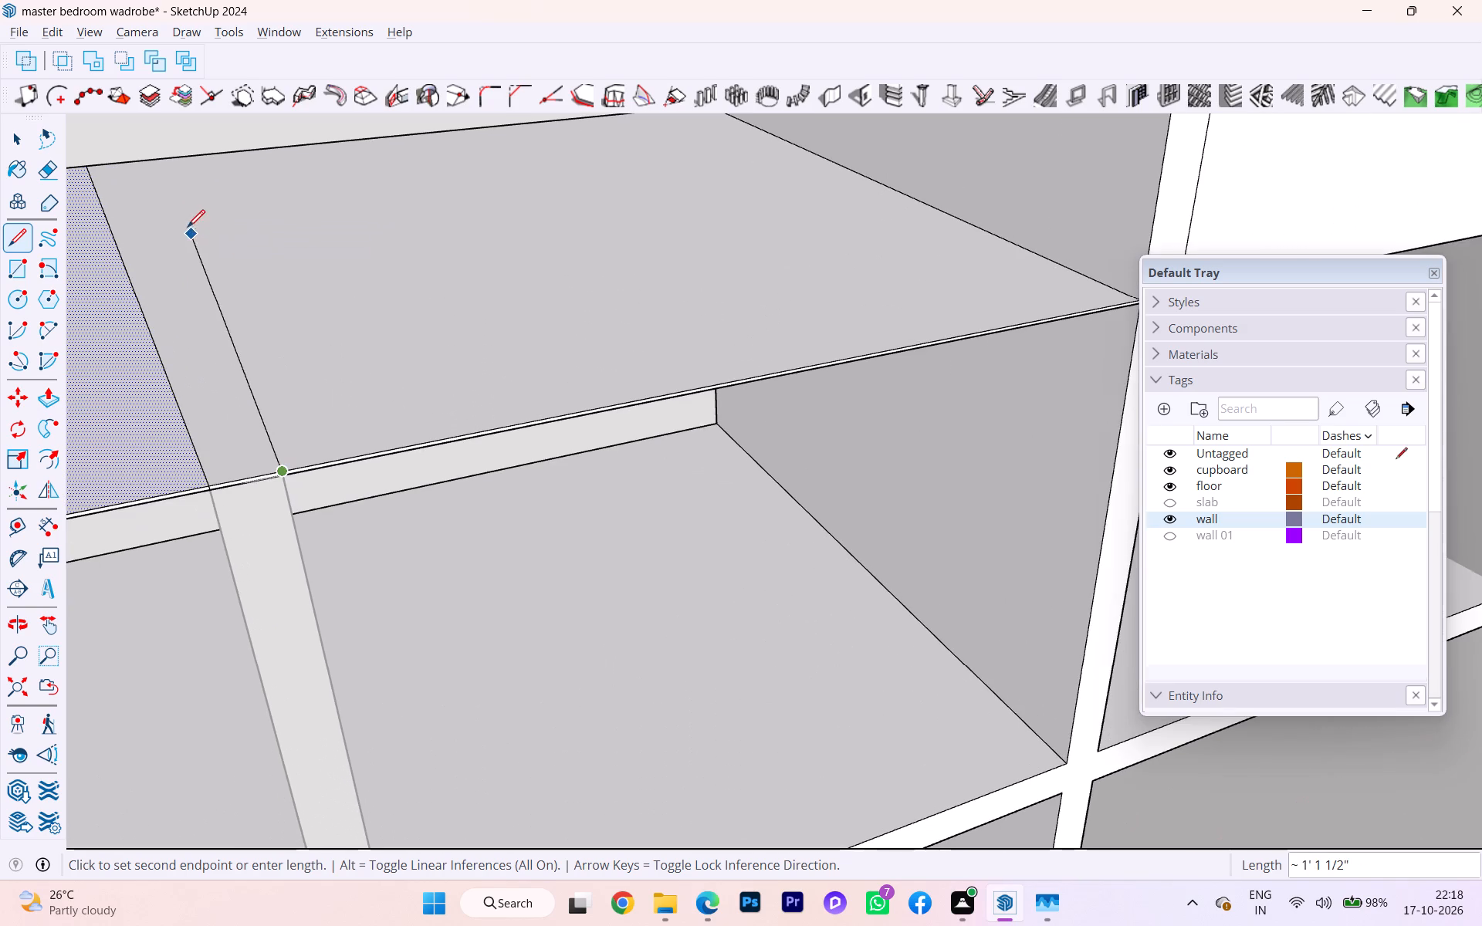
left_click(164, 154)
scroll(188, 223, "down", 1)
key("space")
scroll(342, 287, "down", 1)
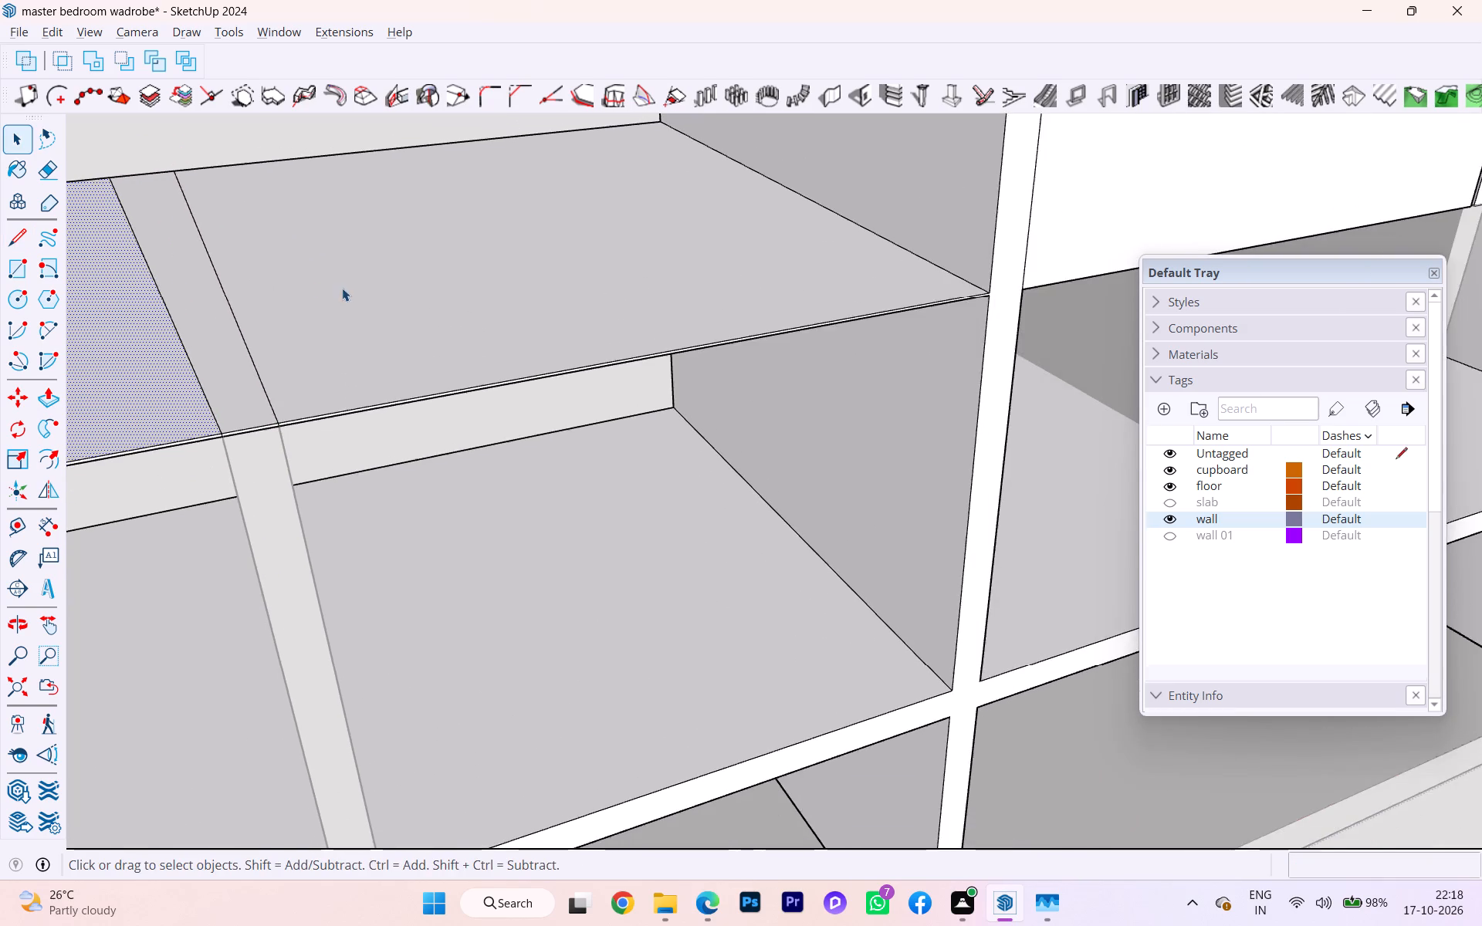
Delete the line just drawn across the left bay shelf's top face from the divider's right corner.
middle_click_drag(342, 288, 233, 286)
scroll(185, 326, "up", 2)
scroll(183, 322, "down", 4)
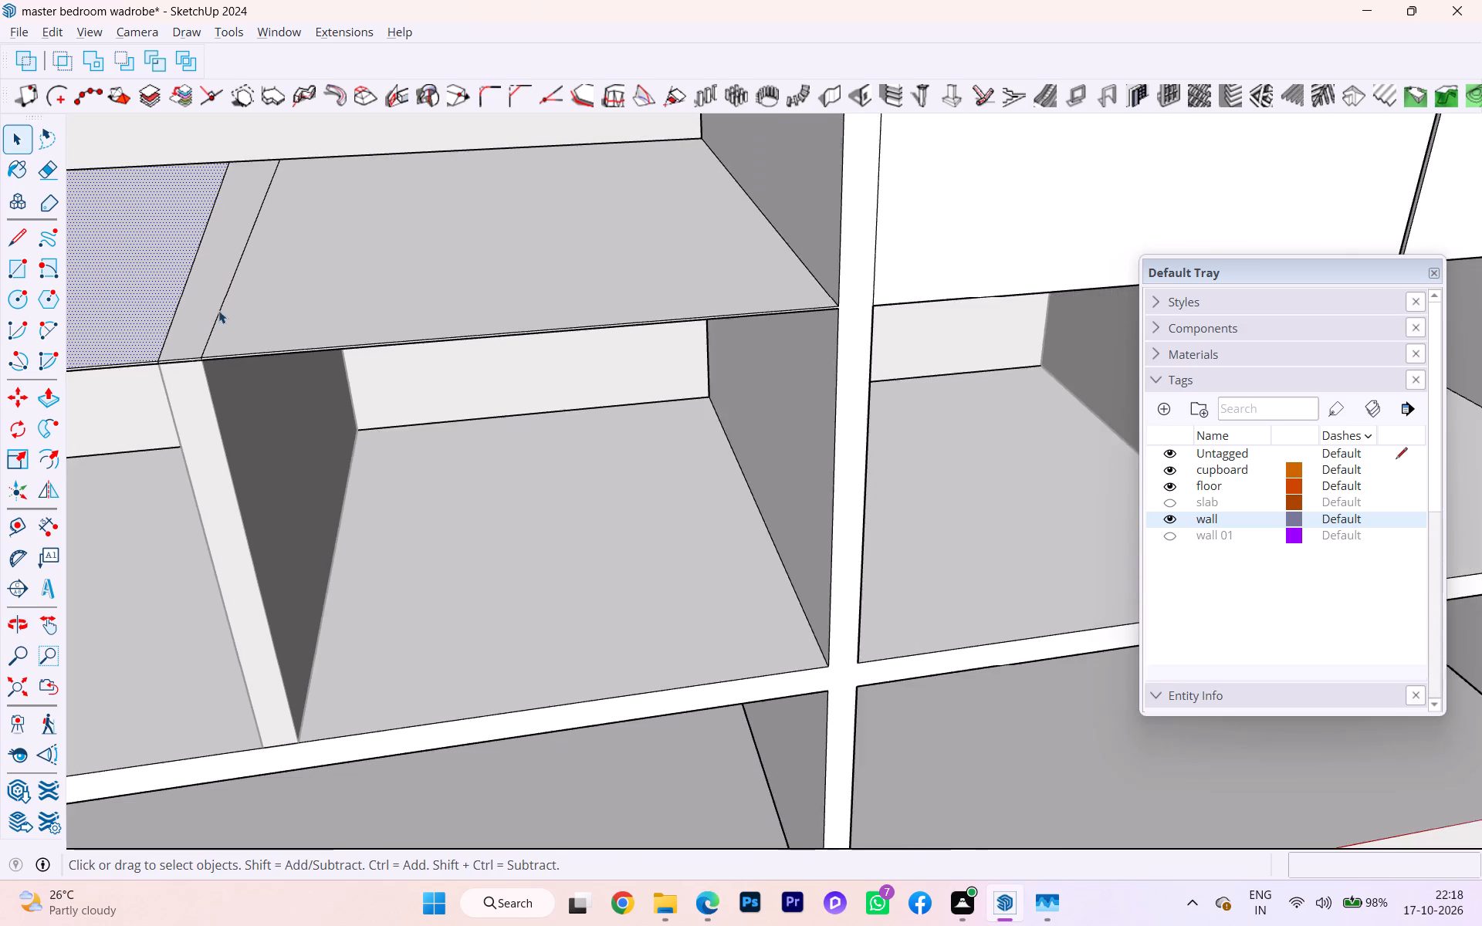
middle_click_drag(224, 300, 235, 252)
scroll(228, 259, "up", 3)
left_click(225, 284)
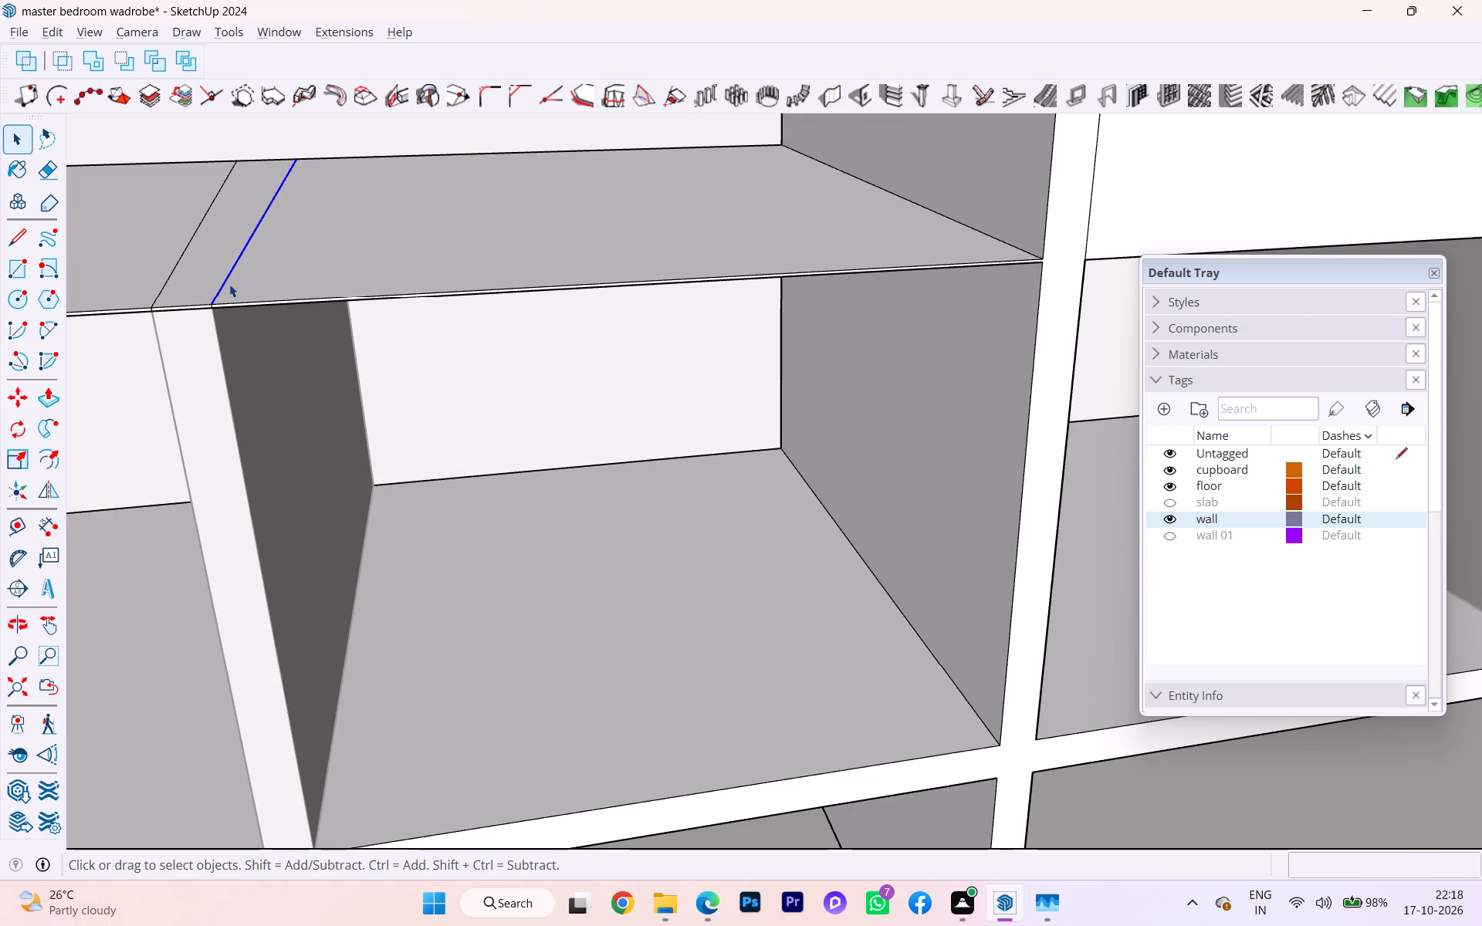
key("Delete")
Redraw the line across the left bay shelf's top face, from the divider's right front corner about 1' 10" to the back edge.
scroll(256, 292, "down", 2)
middle_click_drag(266, 293, 347, 300)
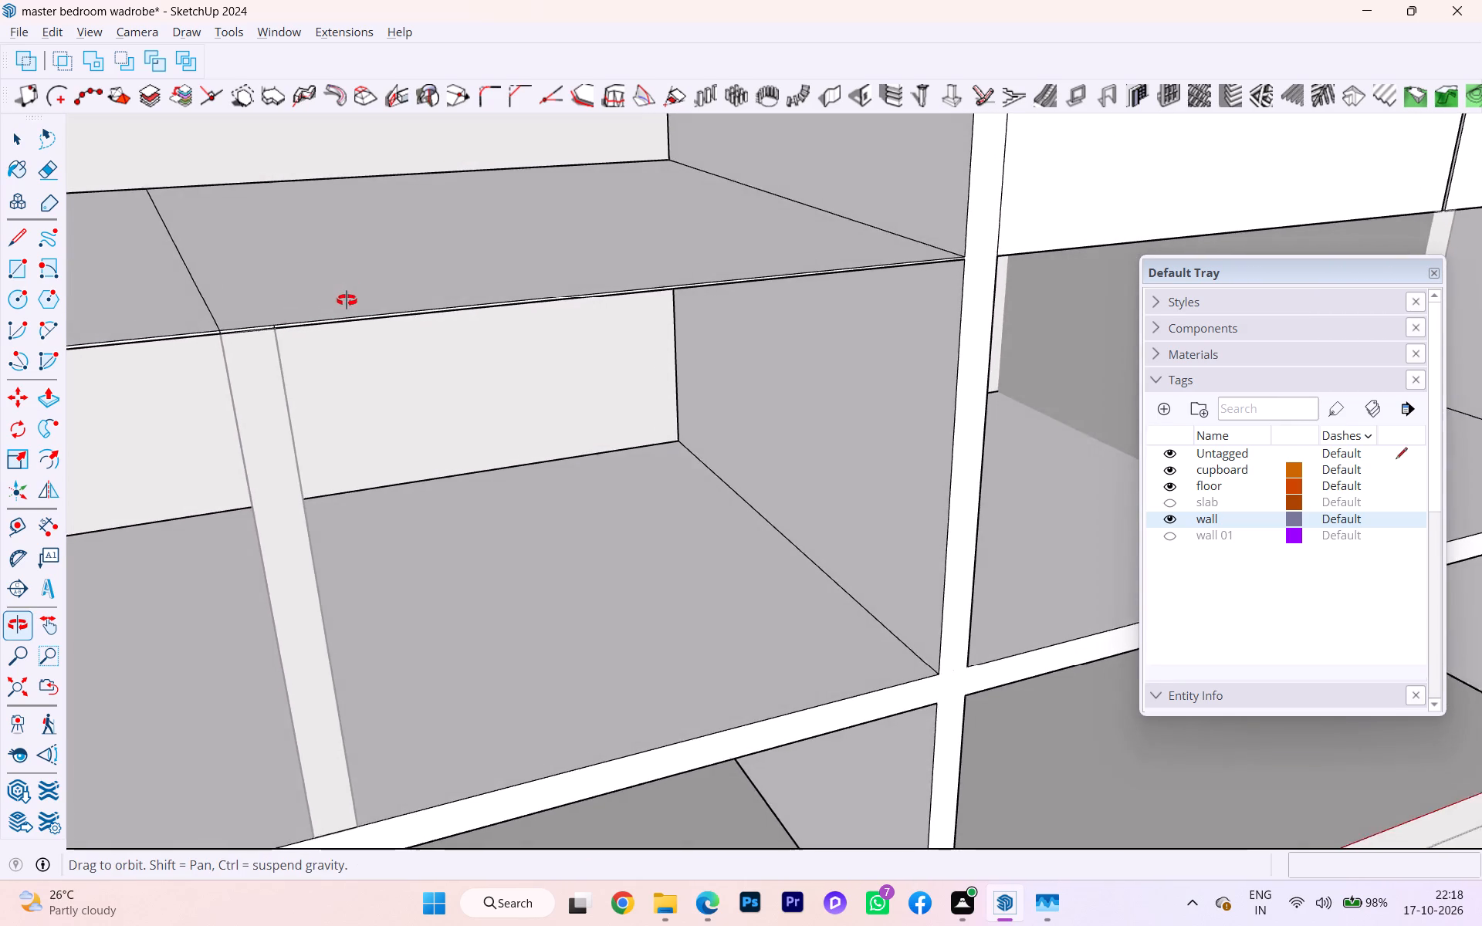
middle_click_drag(347, 300, 328, 353)
key("l")
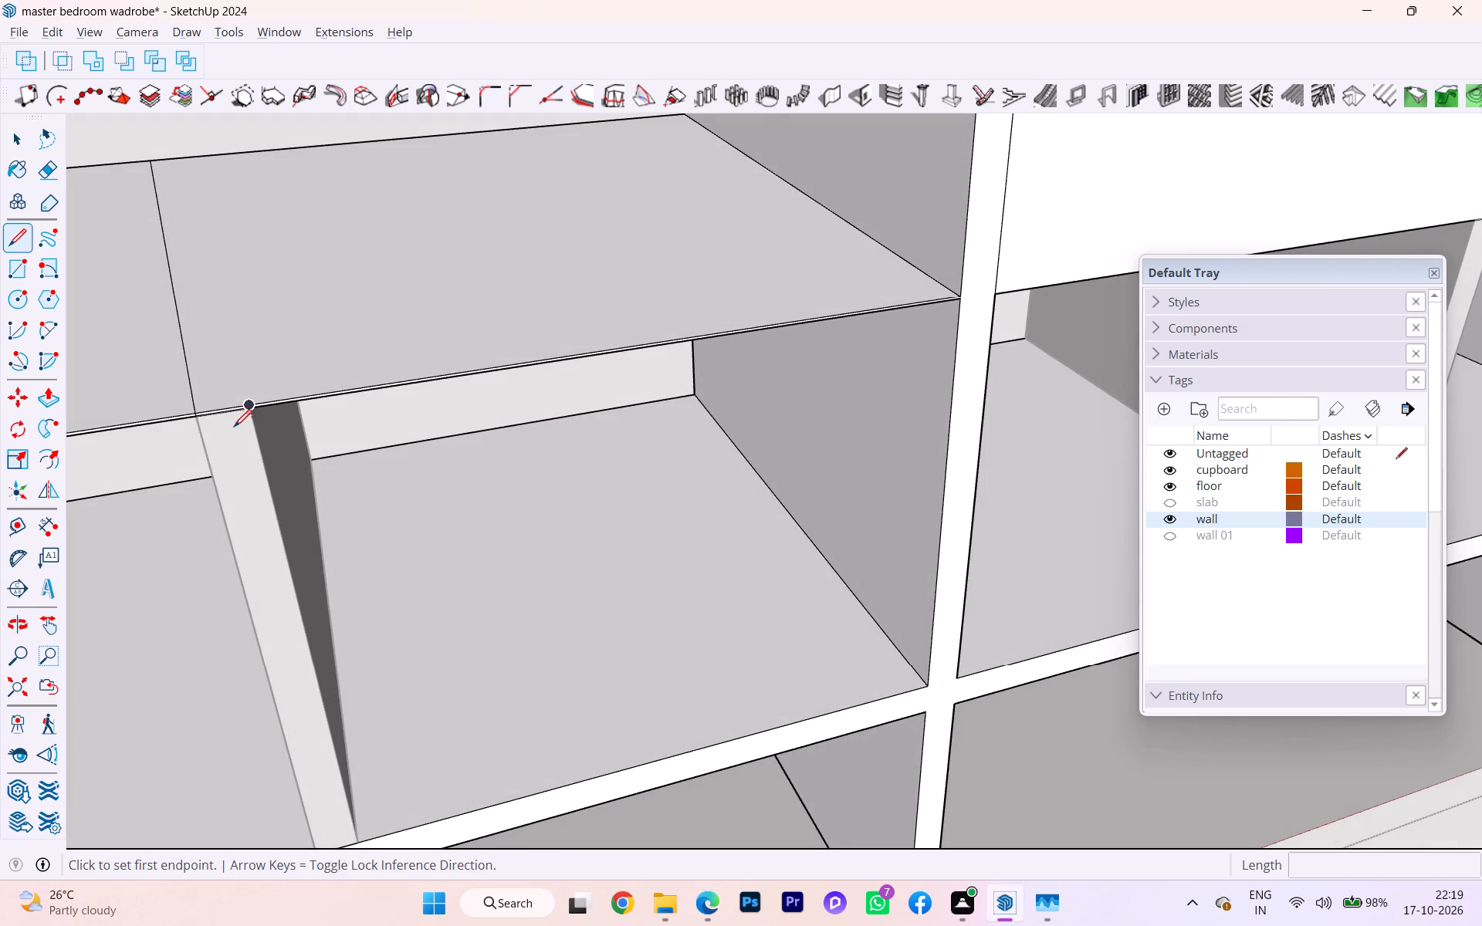
key("Return")
scroll(229, 438, "up", 3)
scroll(261, 400, "down", 4)
scroll(261, 400, "up", 7)
scroll(251, 391, "down", 1)
scroll(252, 390, "up", 2)
left_click(254, 395)
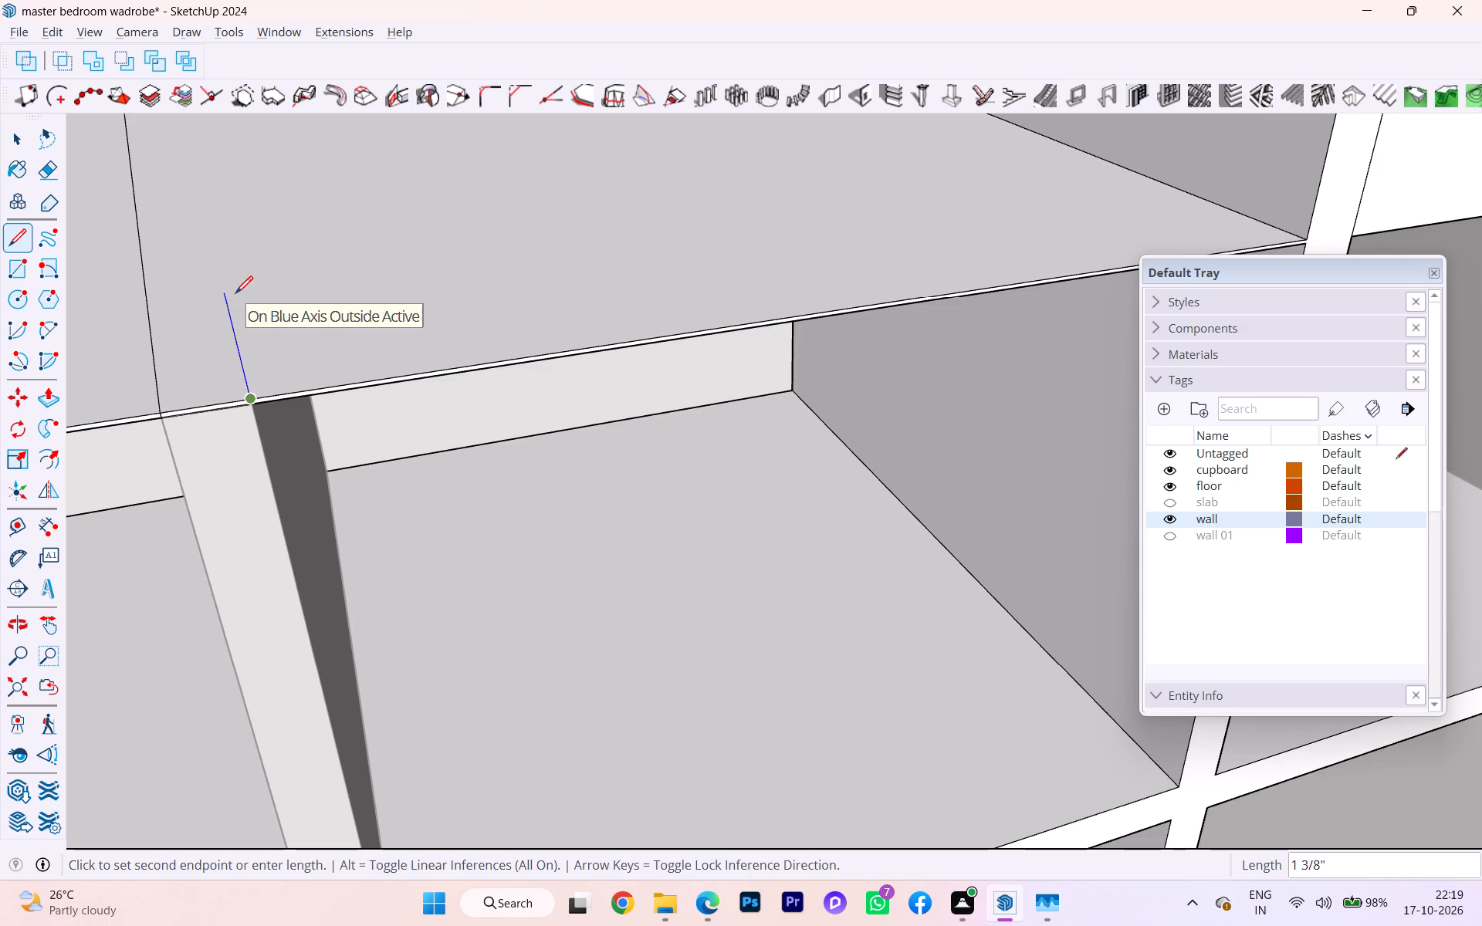
scroll(235, 280, "down", 1)
scroll(235, 280, "up", 2)
scroll(236, 280, "down", 6)
scroll(226, 255, "up", 1)
scroll(226, 255, "down", 2)
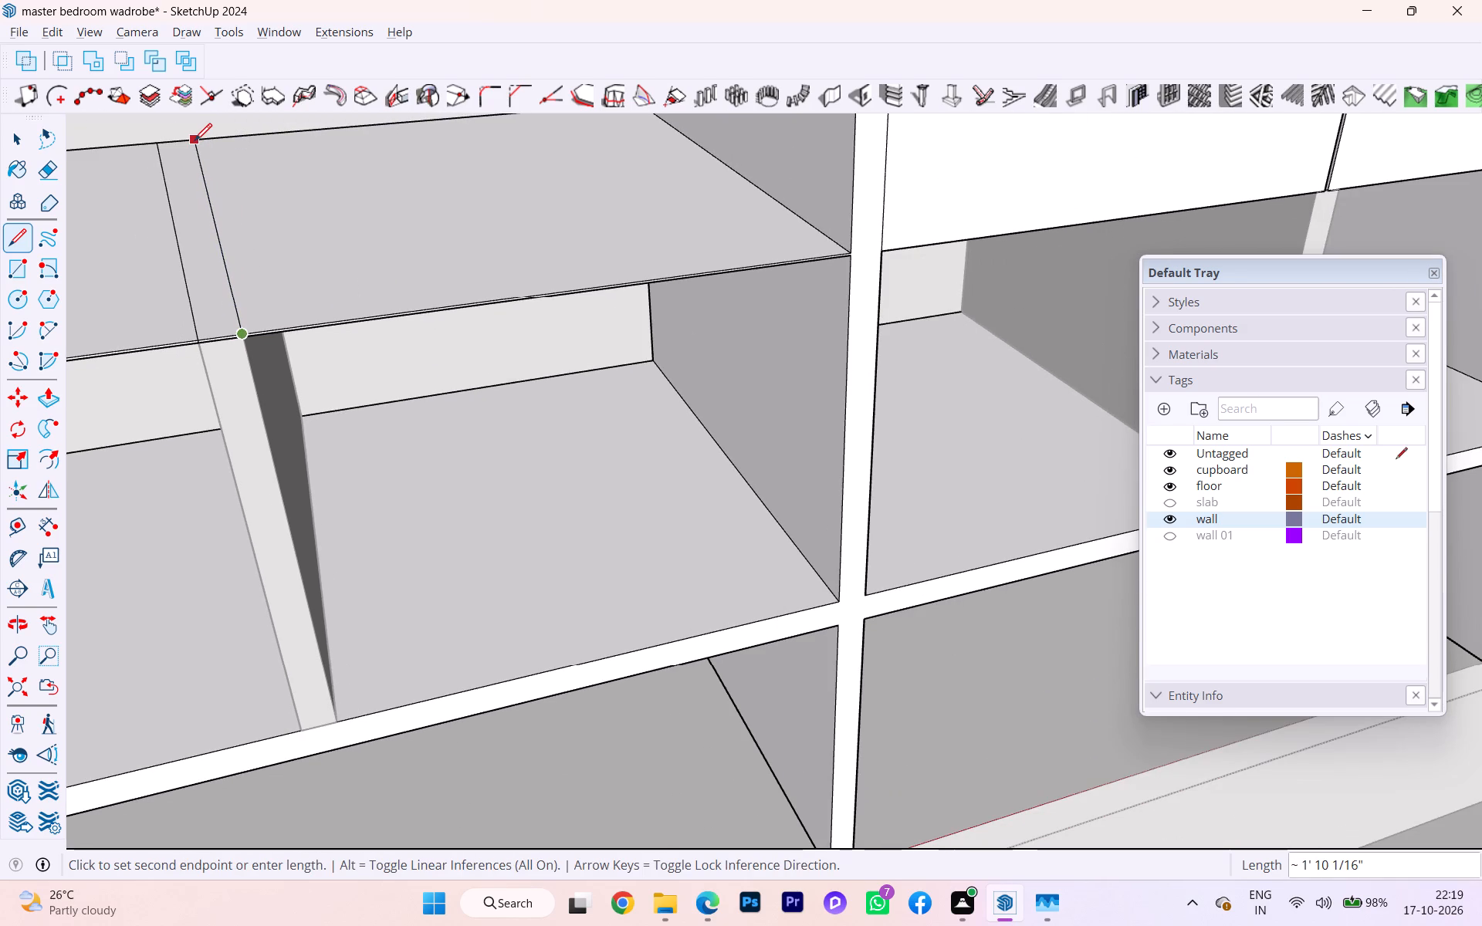
key("Escape")
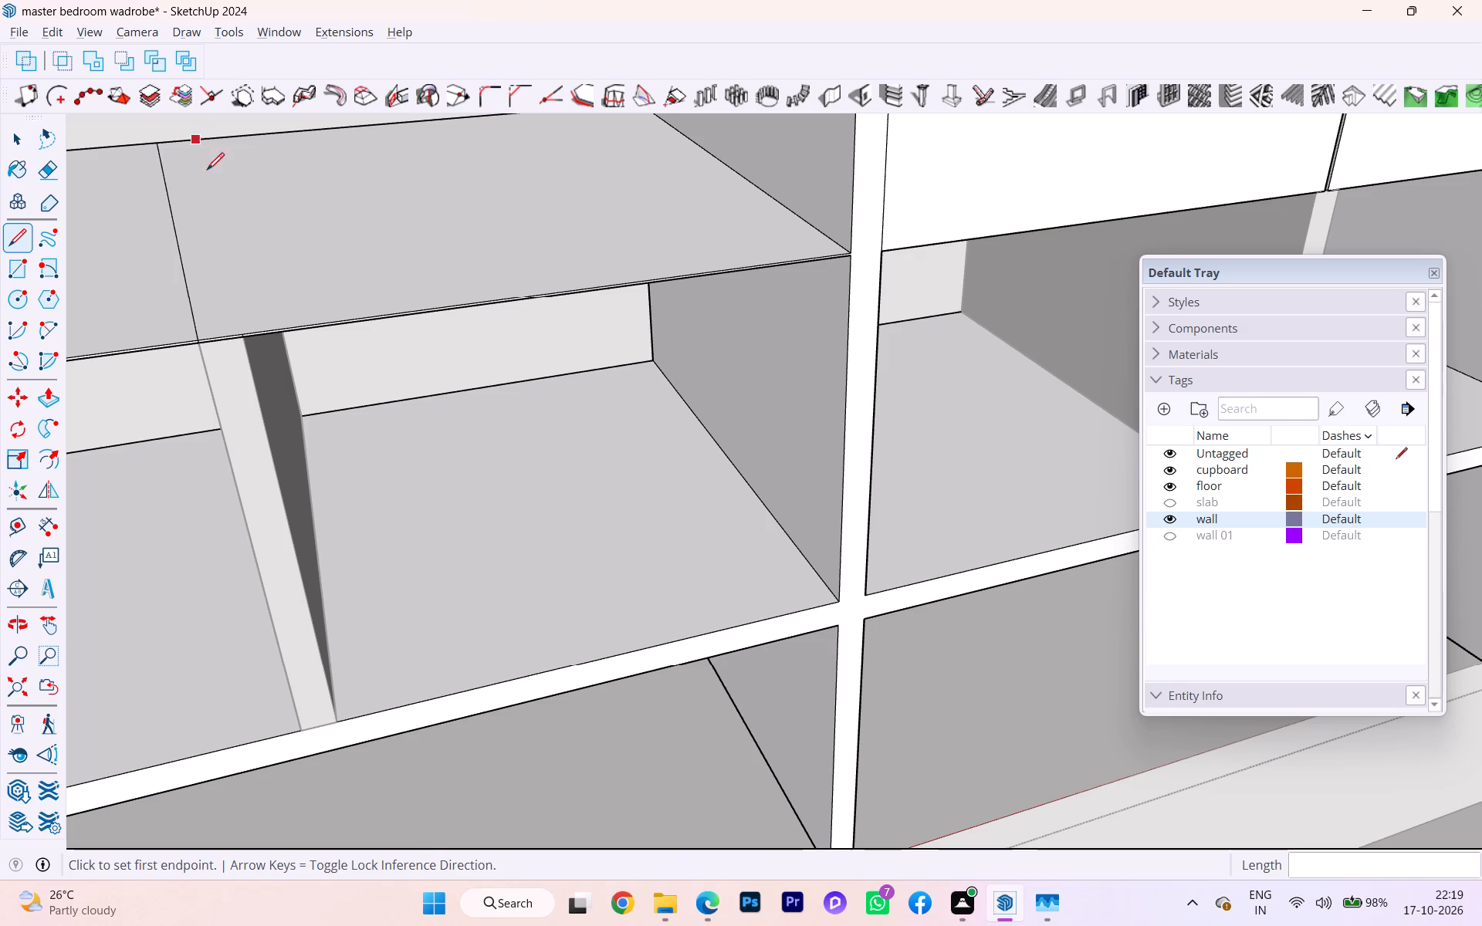
left_click(243, 331)
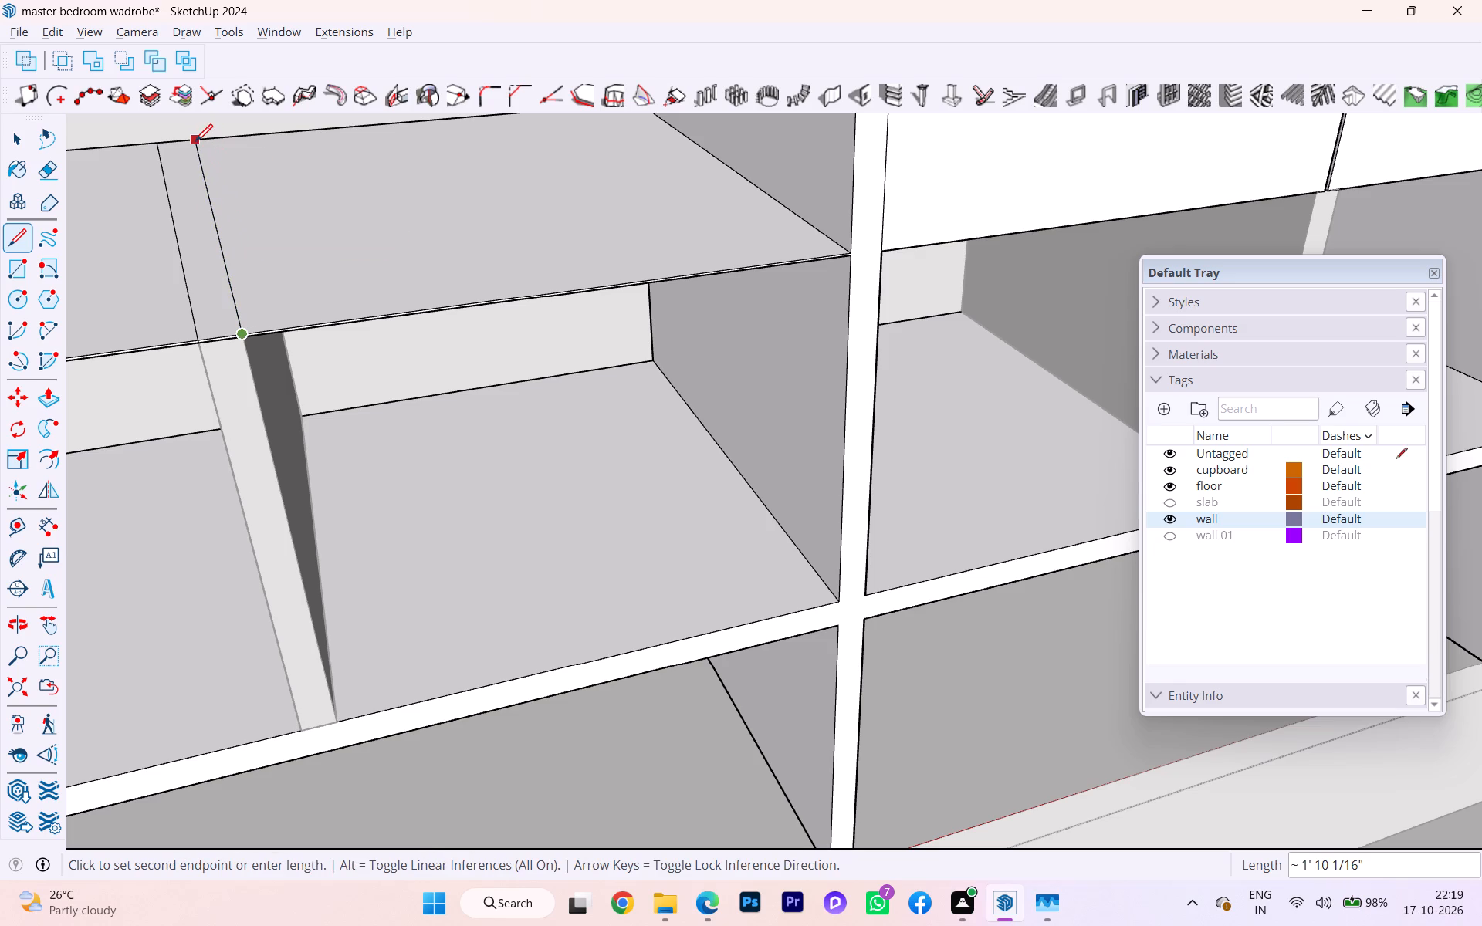
left_click(195, 141)
Push/Pull the left bay shelf's section right of the divider up to the top of the middle bay's drawer block.
key("space")
left_click(304, 227)
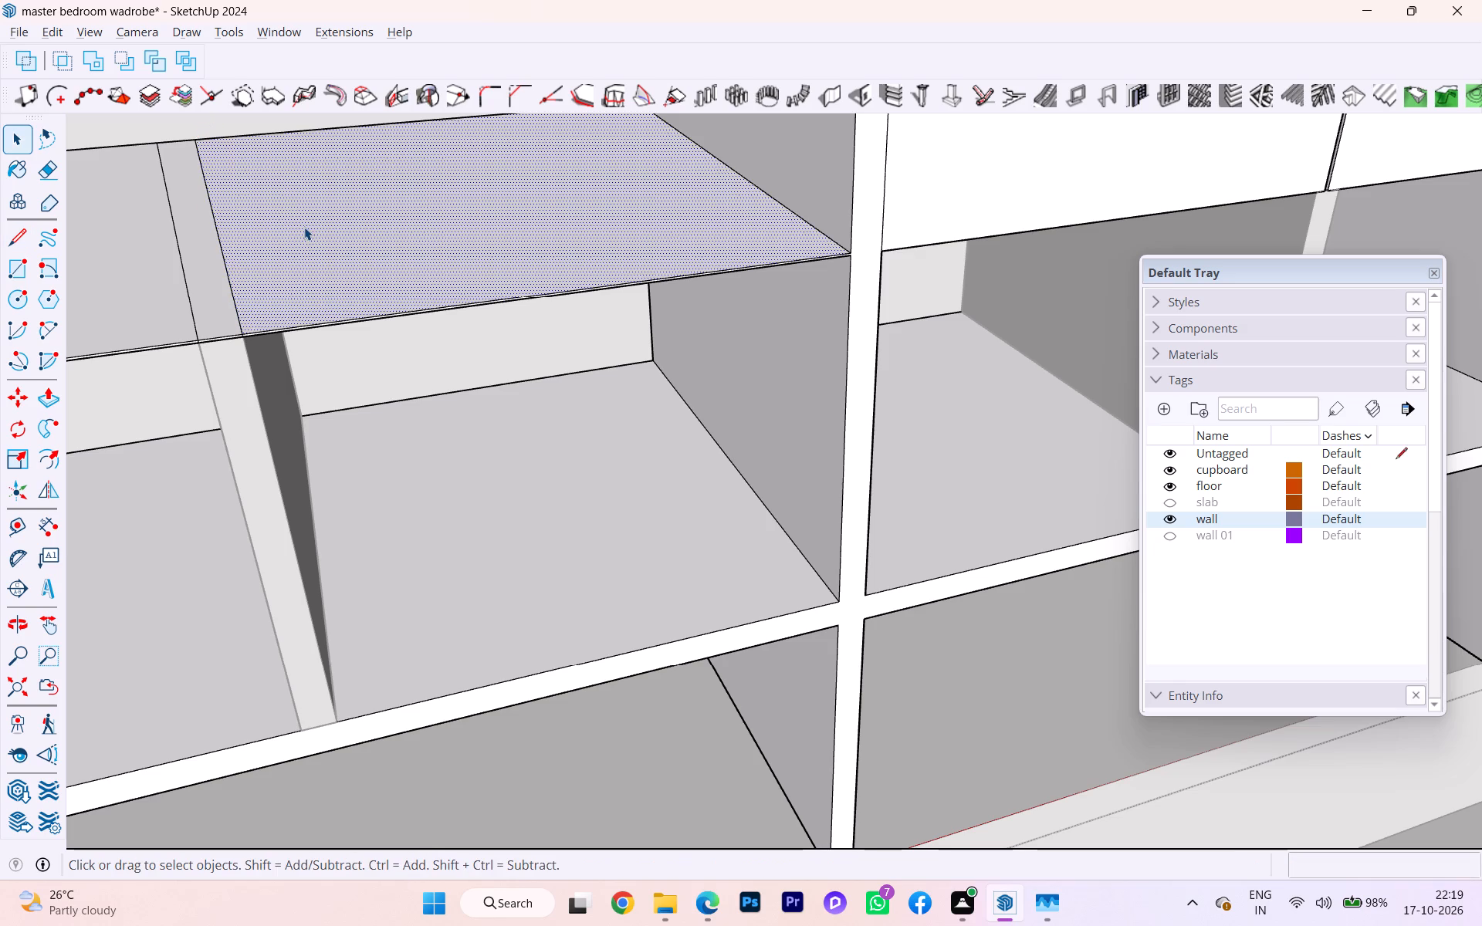
left_click(304, 227)
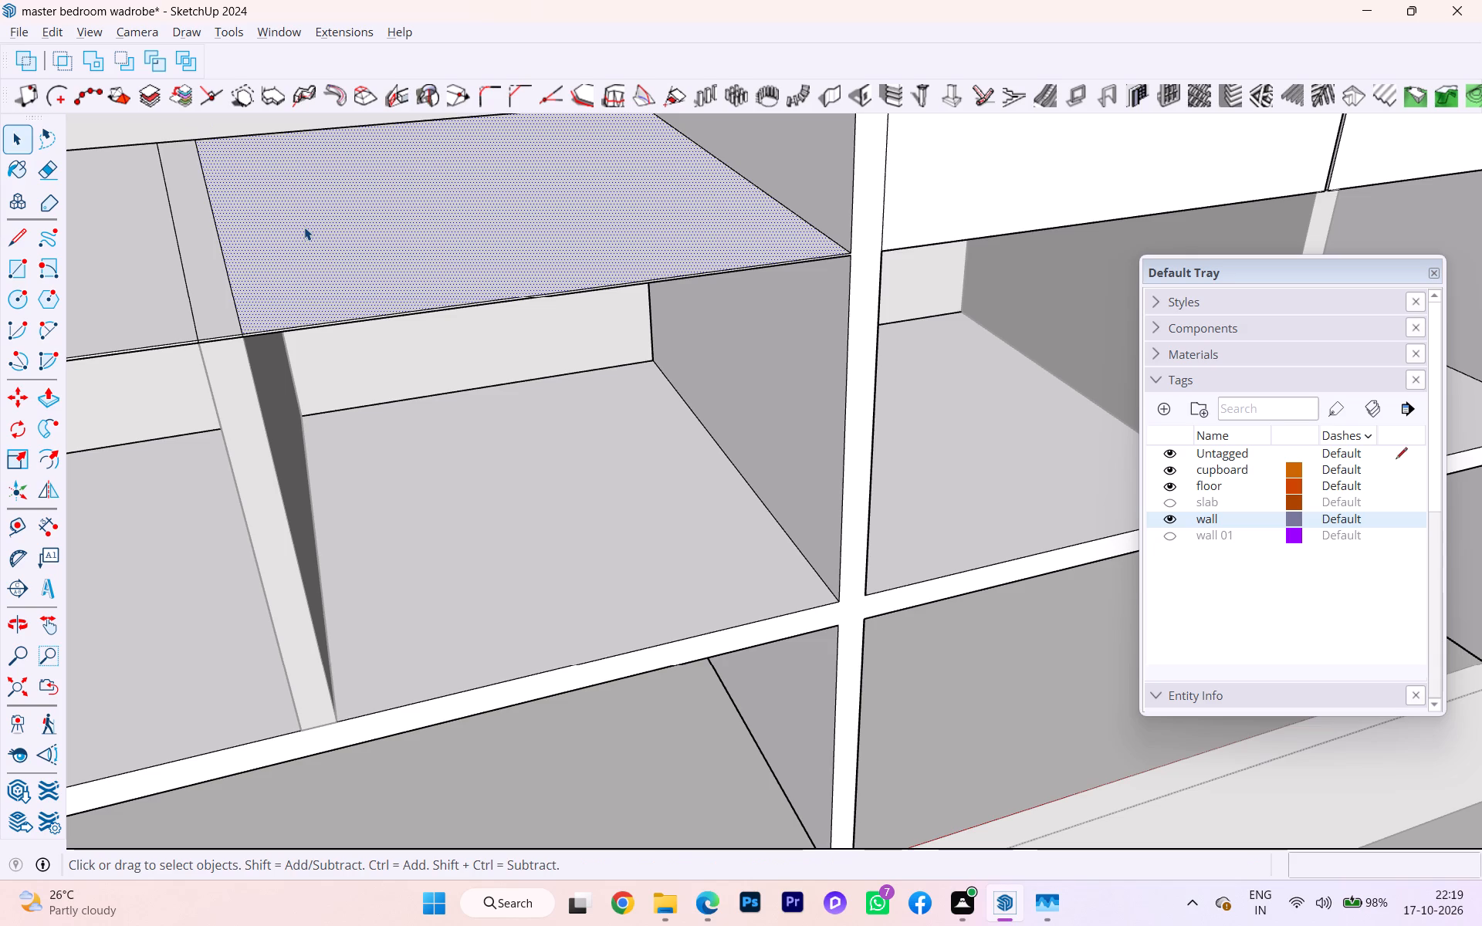
key("p")
left_click(304, 227)
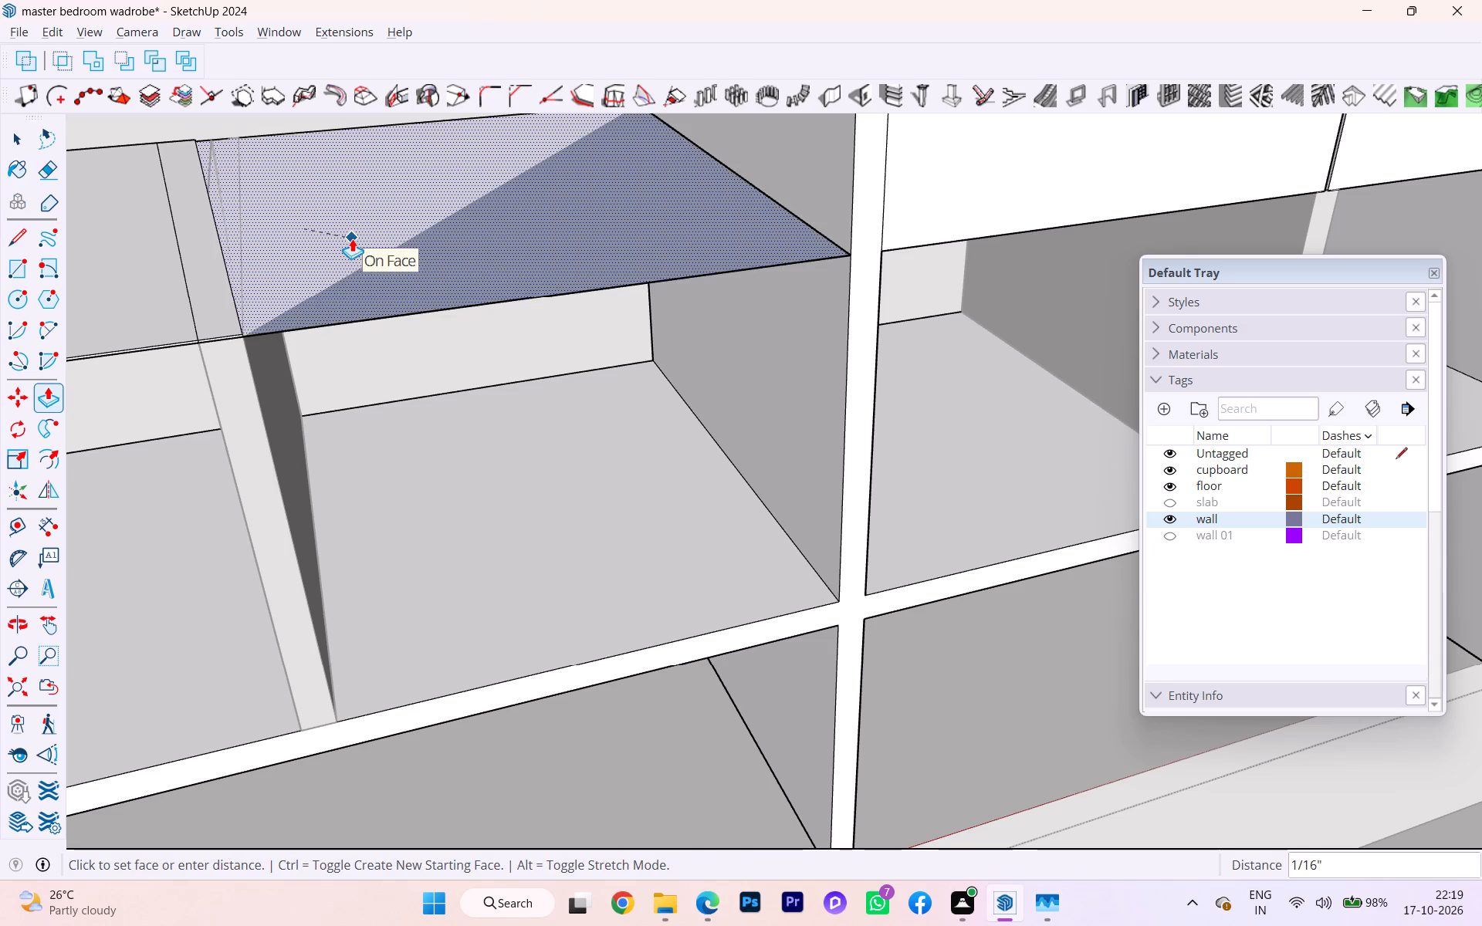
key("Escape")
scroll(448, 306, "down", 5)
scroll(460, 357, "up", 2)
scroll(461, 357, "down", 2)
scroll(463, 366, "up", 1)
scroll(463, 366, "down", 1)
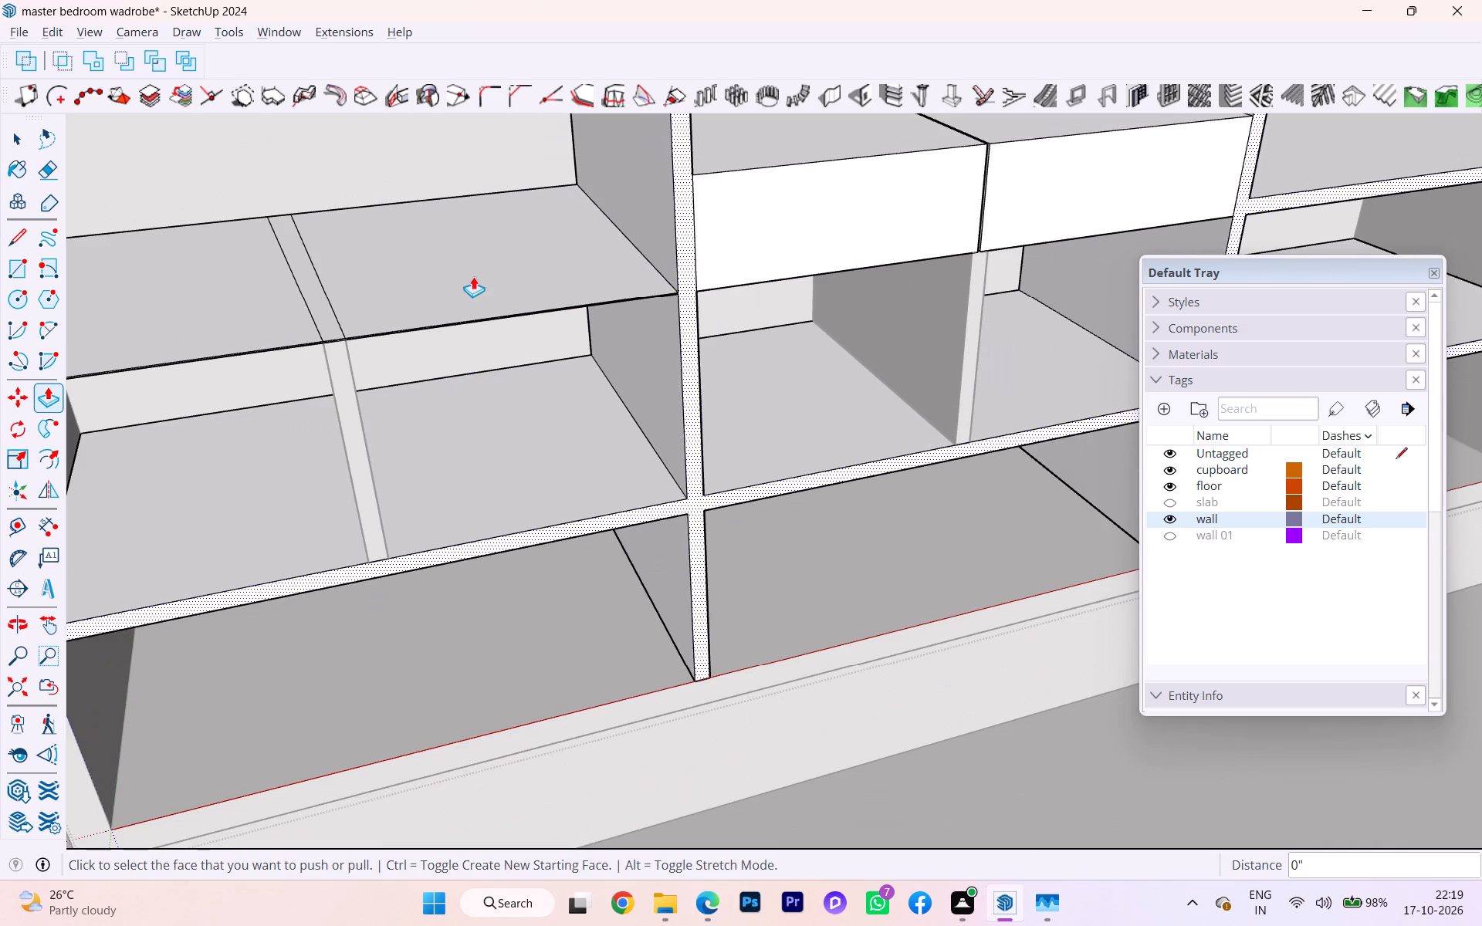
left_click(475, 261)
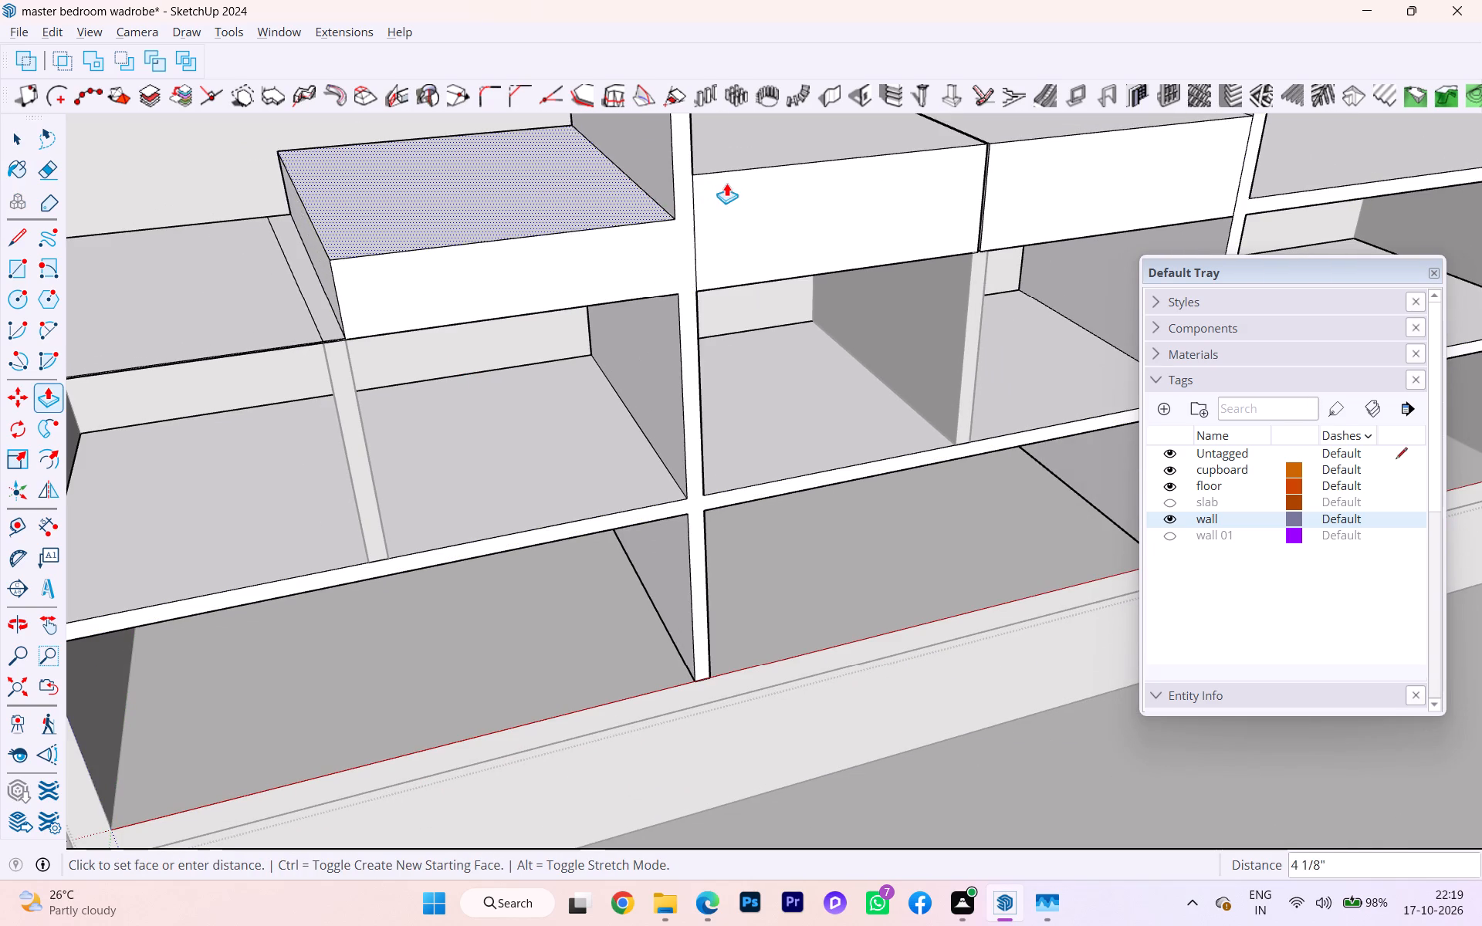
left_click(732, 165)
key("space")
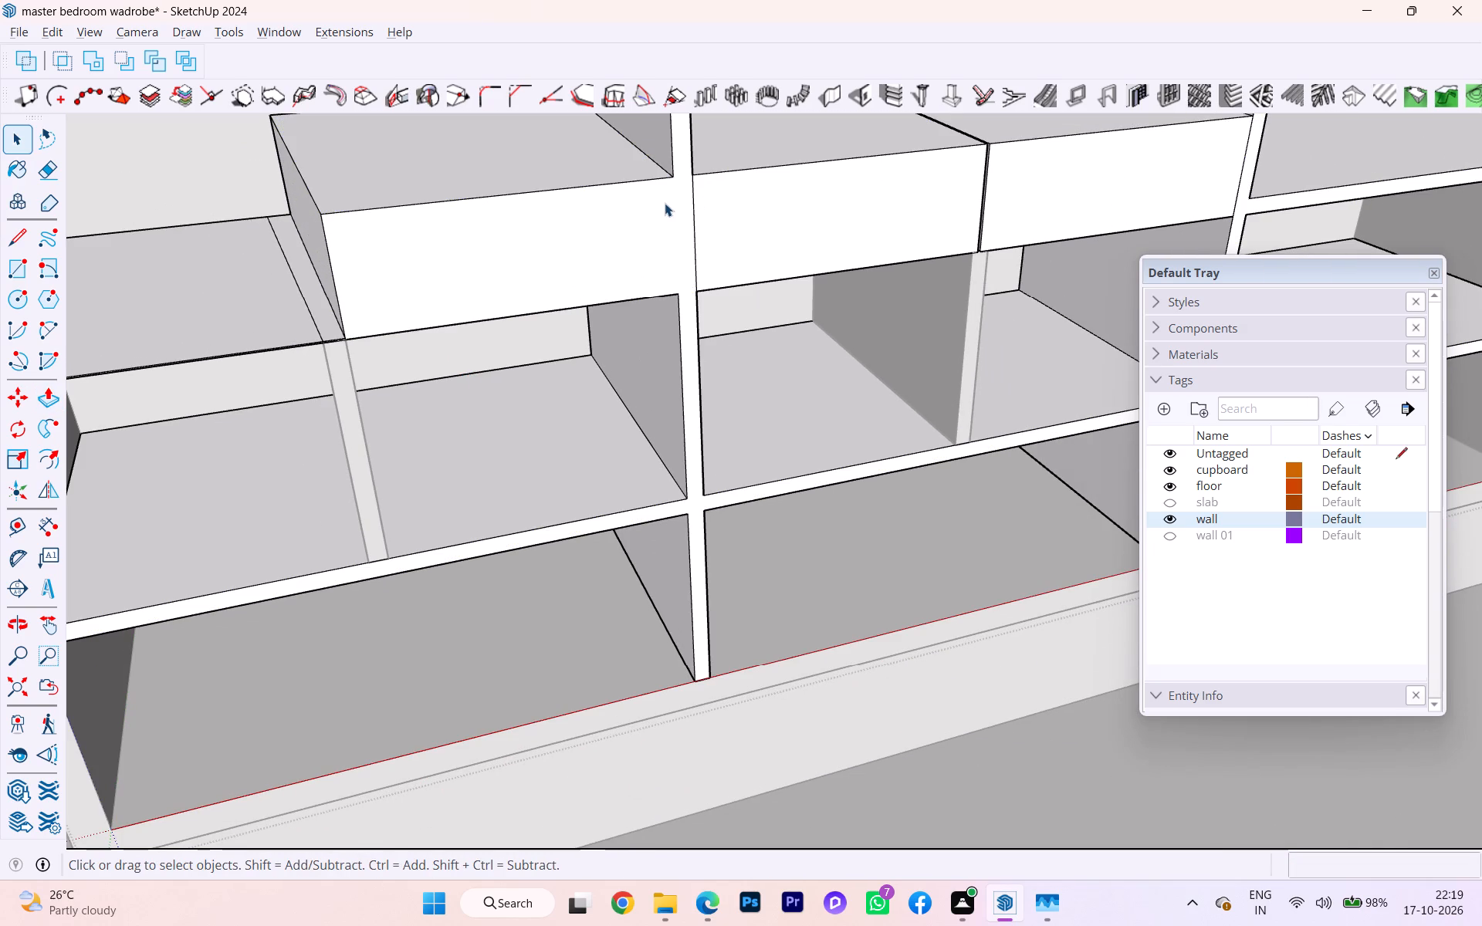
Draw a vertical line down the new block's front face, from its top right corner to its bottom right corner beside the upright.
key("l")
key("Return")
scroll(685, 181, "up", 2)
left_click(672, 174)
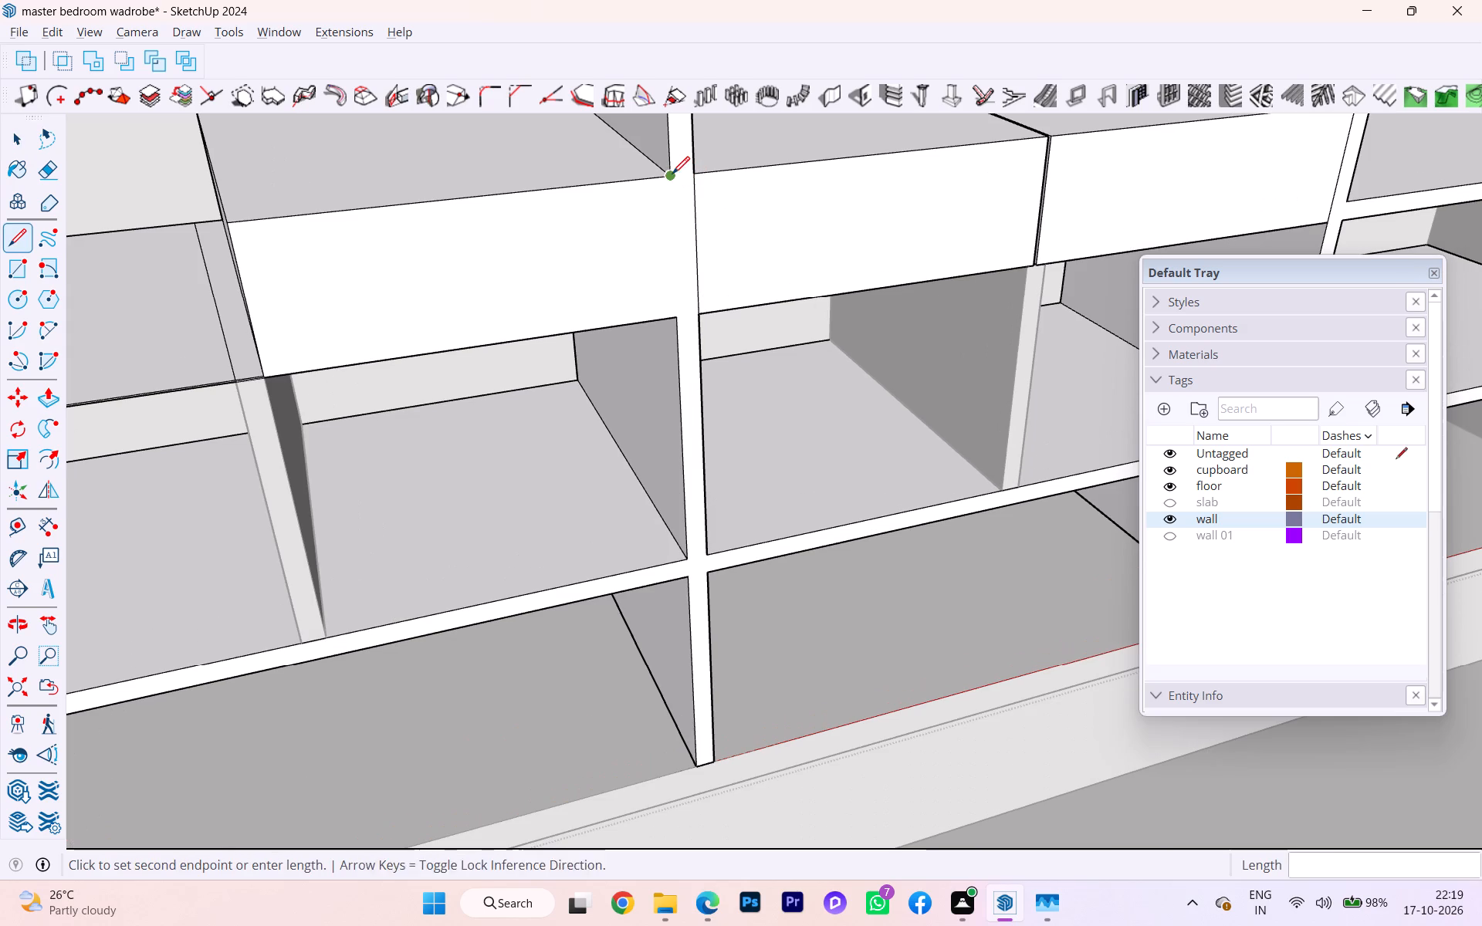
left_click(681, 323)
key("space")
Push/Pull the left bay shelf's section left of the divider up to the top of the adjacent drawer block.
scroll(703, 298, "down", 1)
scroll(722, 302, "up", 1)
scroll(723, 302, "down", 4)
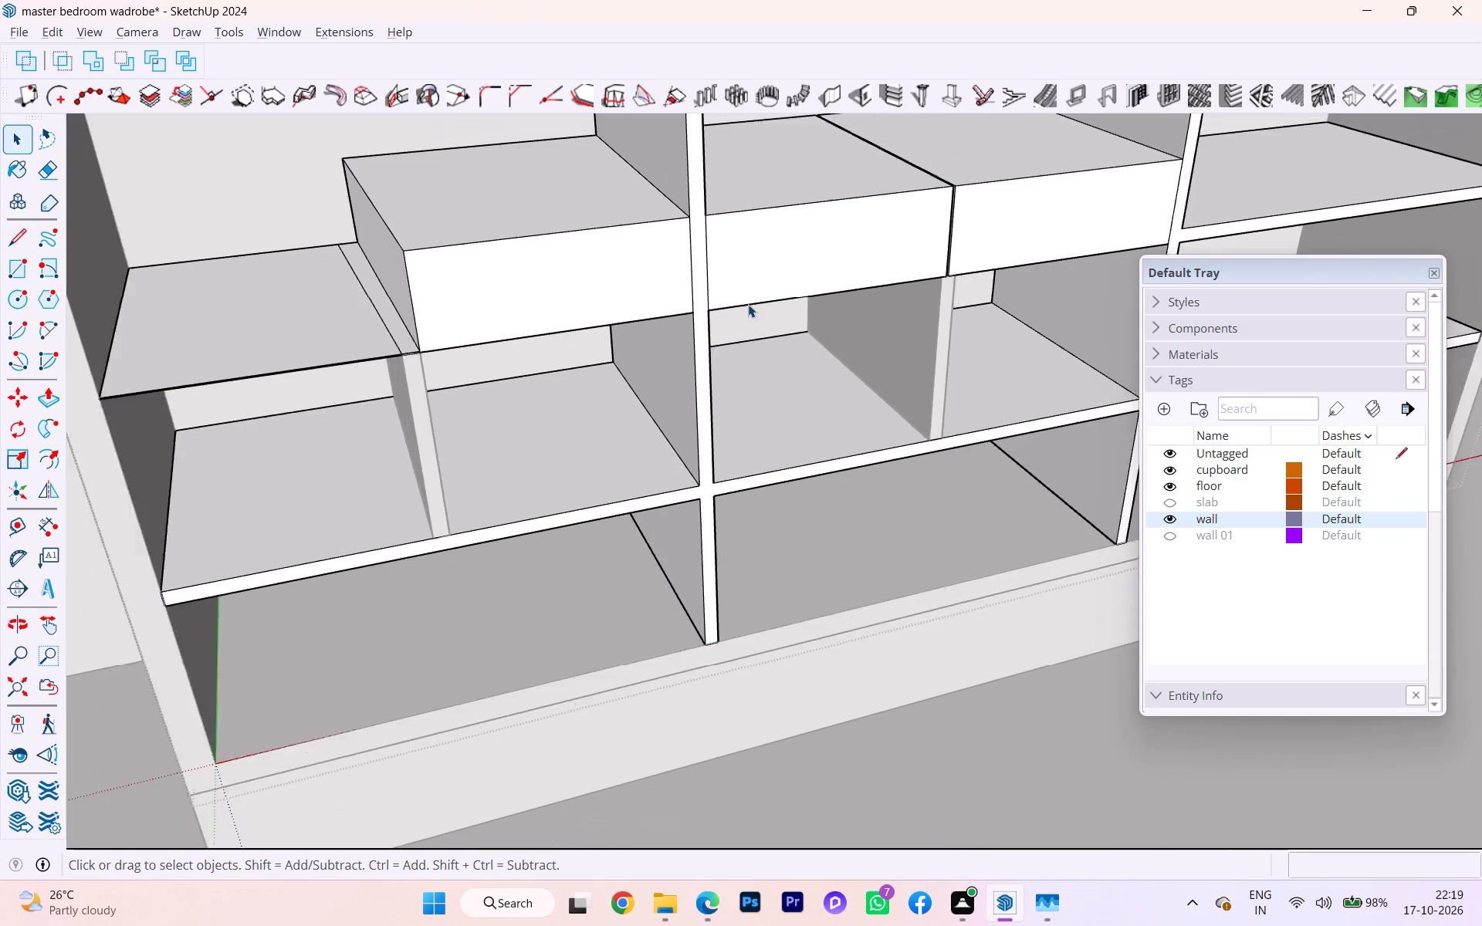
scroll(748, 304, "down", 1)
scroll(650, 313, "down", 2)
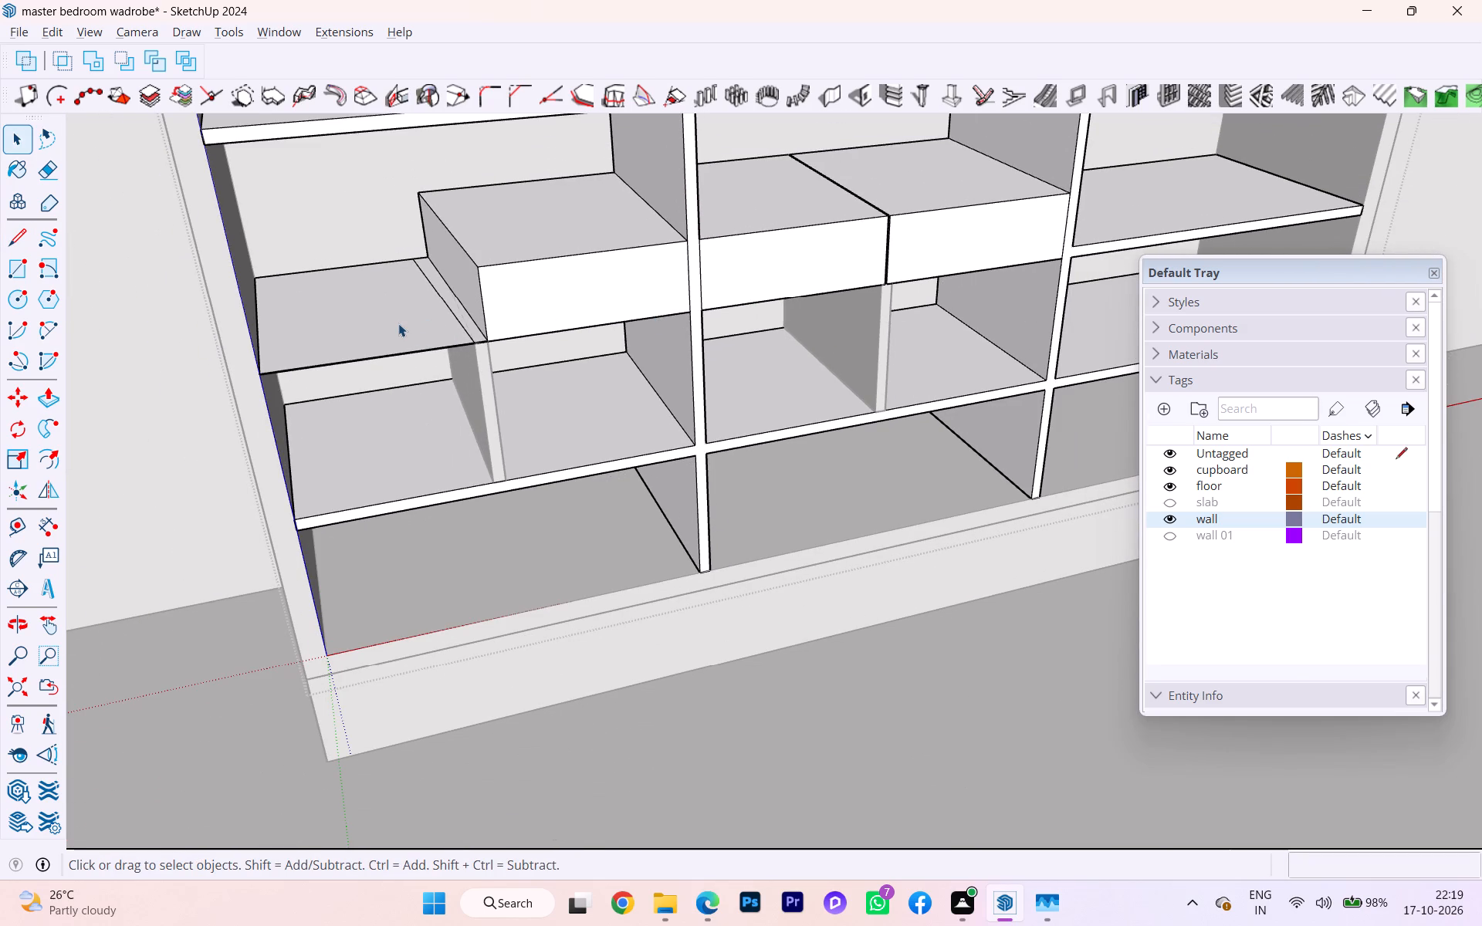
left_click(398, 323)
key("p")
left_click(398, 323)
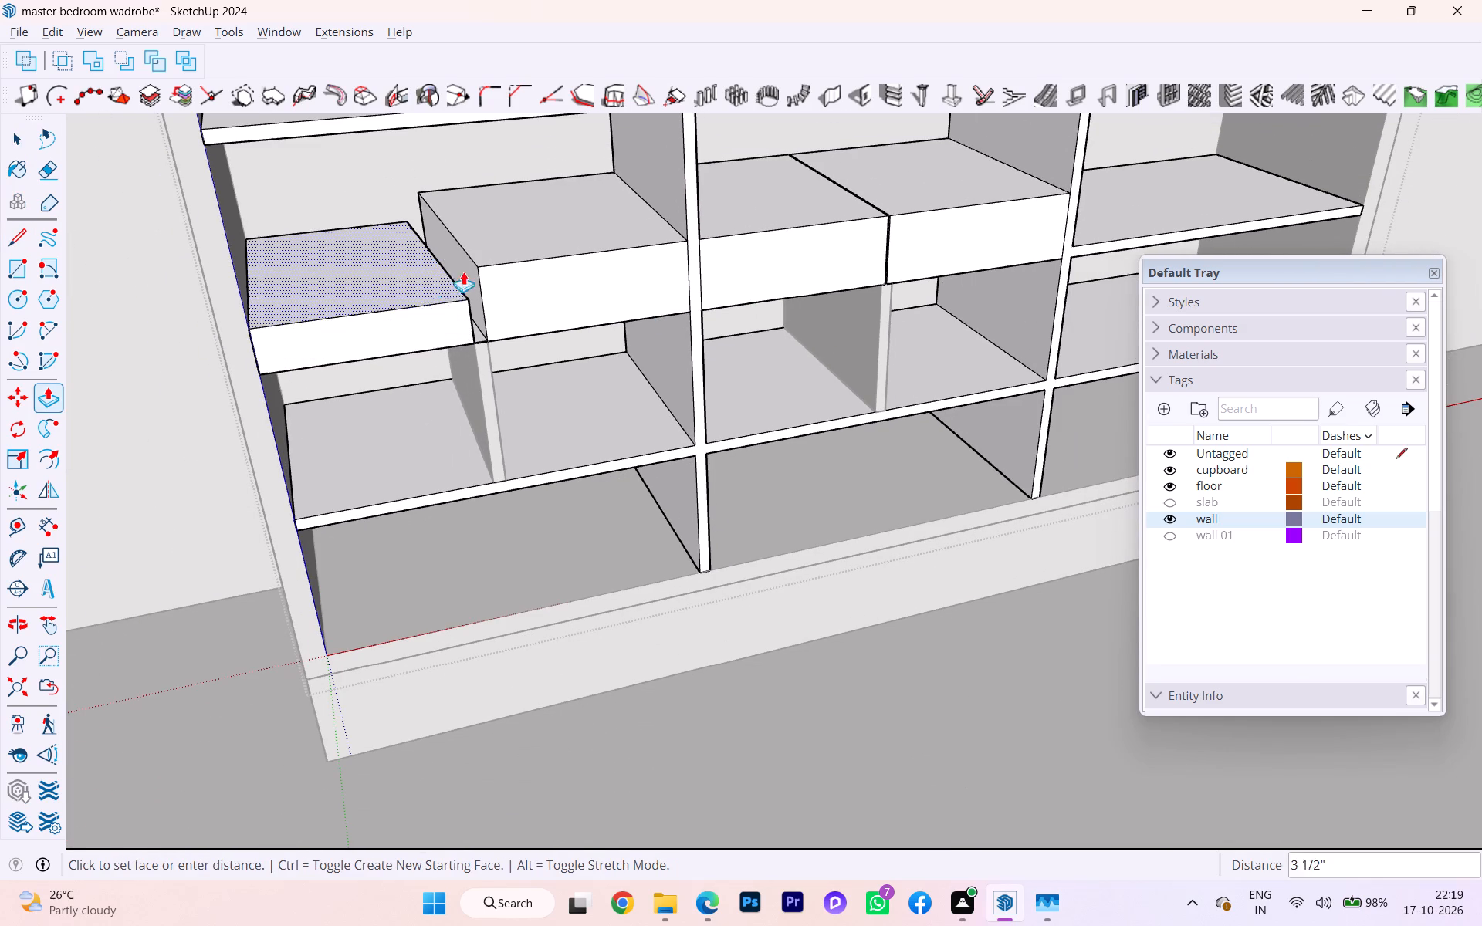
left_click(489, 270)
key("space")
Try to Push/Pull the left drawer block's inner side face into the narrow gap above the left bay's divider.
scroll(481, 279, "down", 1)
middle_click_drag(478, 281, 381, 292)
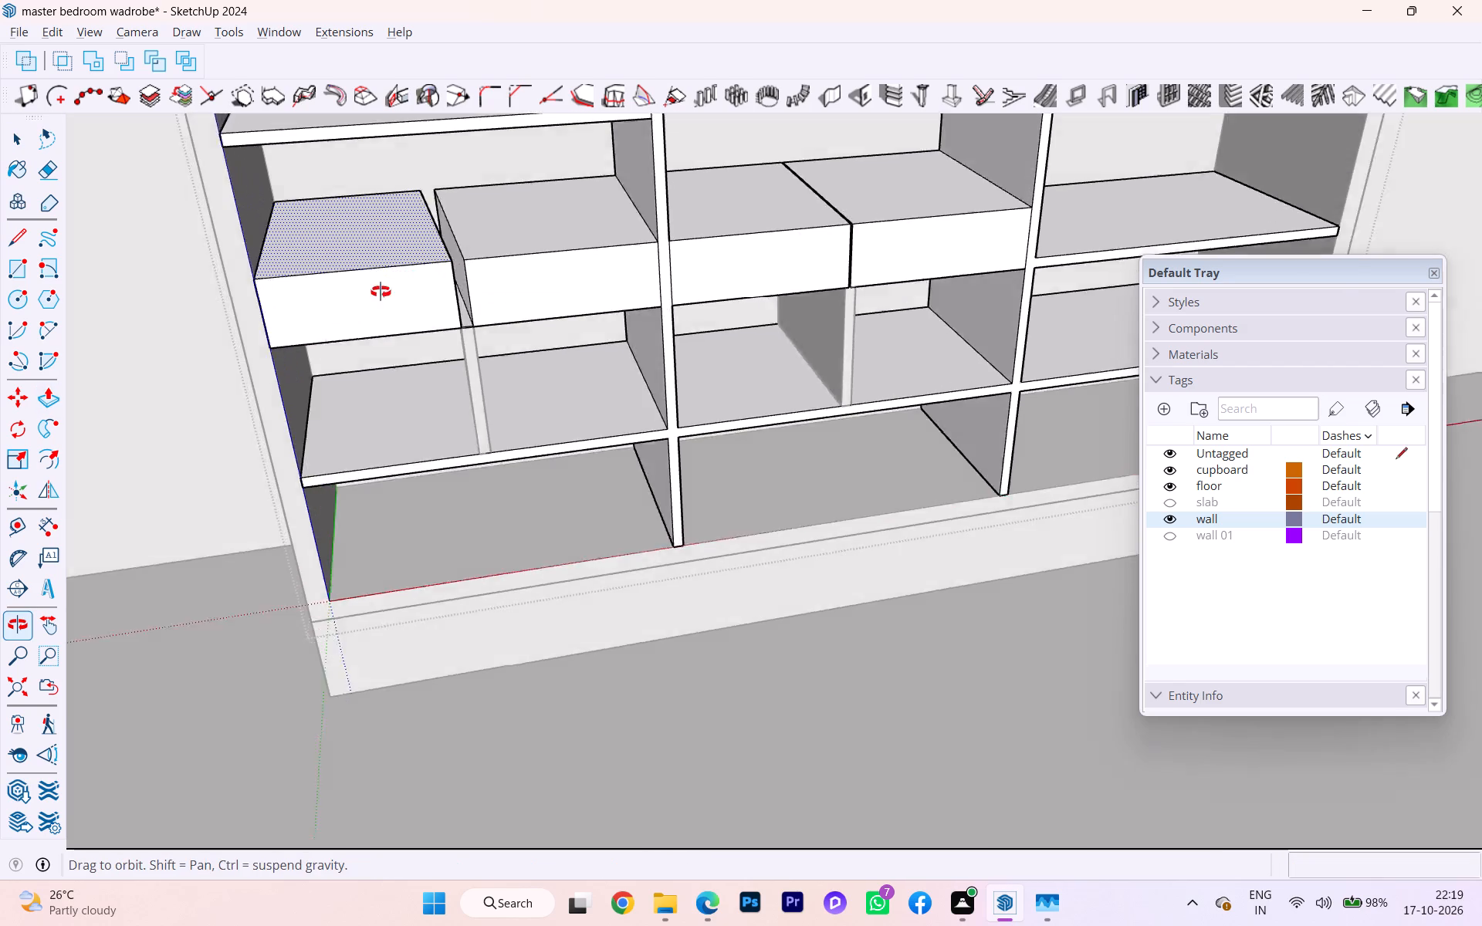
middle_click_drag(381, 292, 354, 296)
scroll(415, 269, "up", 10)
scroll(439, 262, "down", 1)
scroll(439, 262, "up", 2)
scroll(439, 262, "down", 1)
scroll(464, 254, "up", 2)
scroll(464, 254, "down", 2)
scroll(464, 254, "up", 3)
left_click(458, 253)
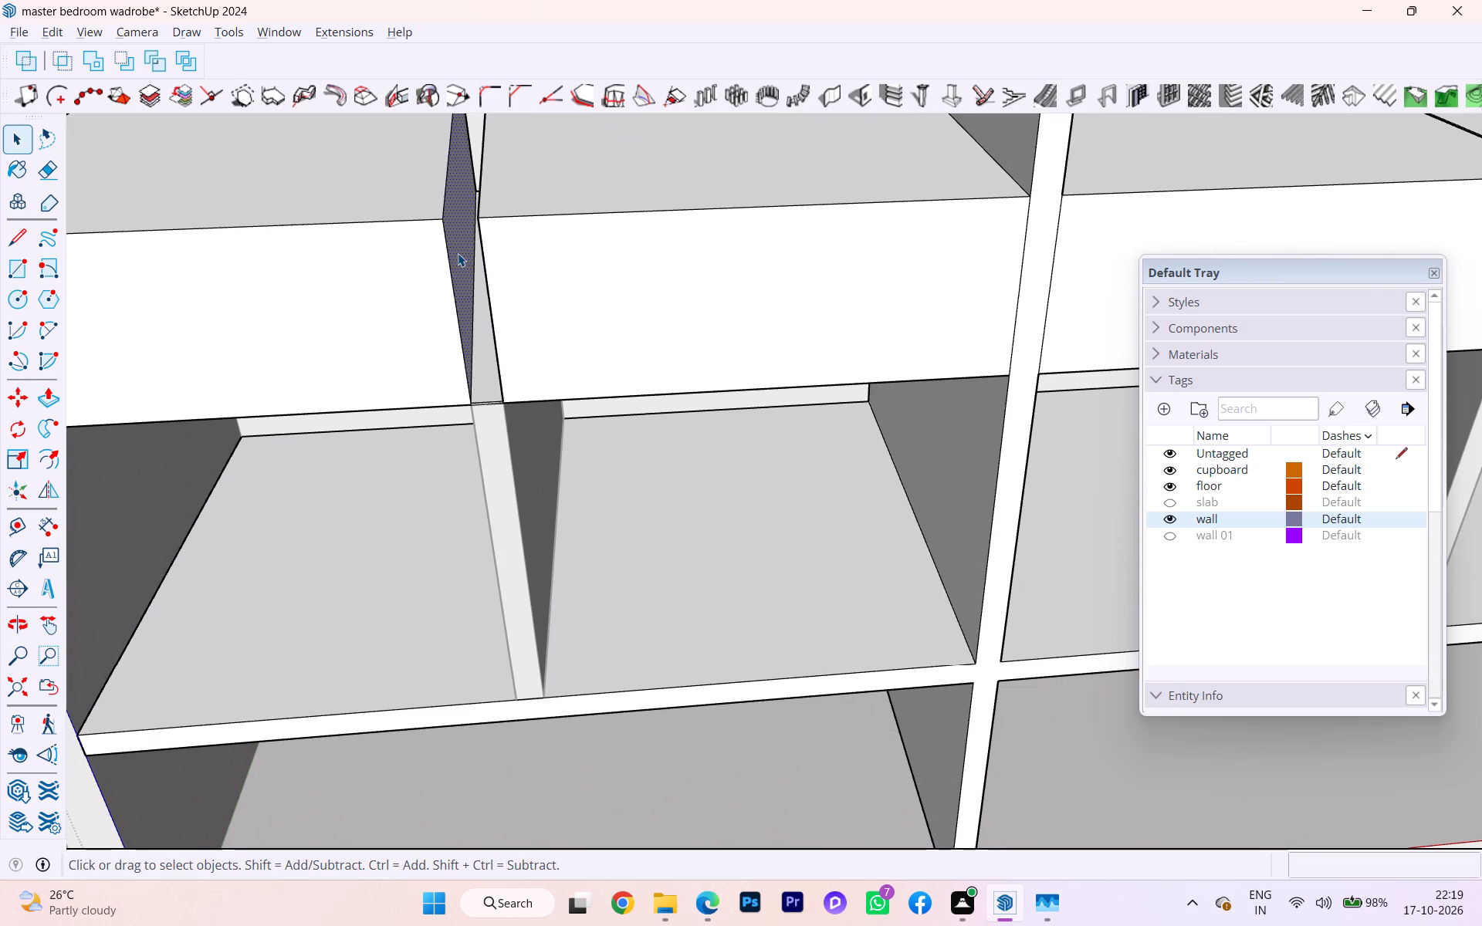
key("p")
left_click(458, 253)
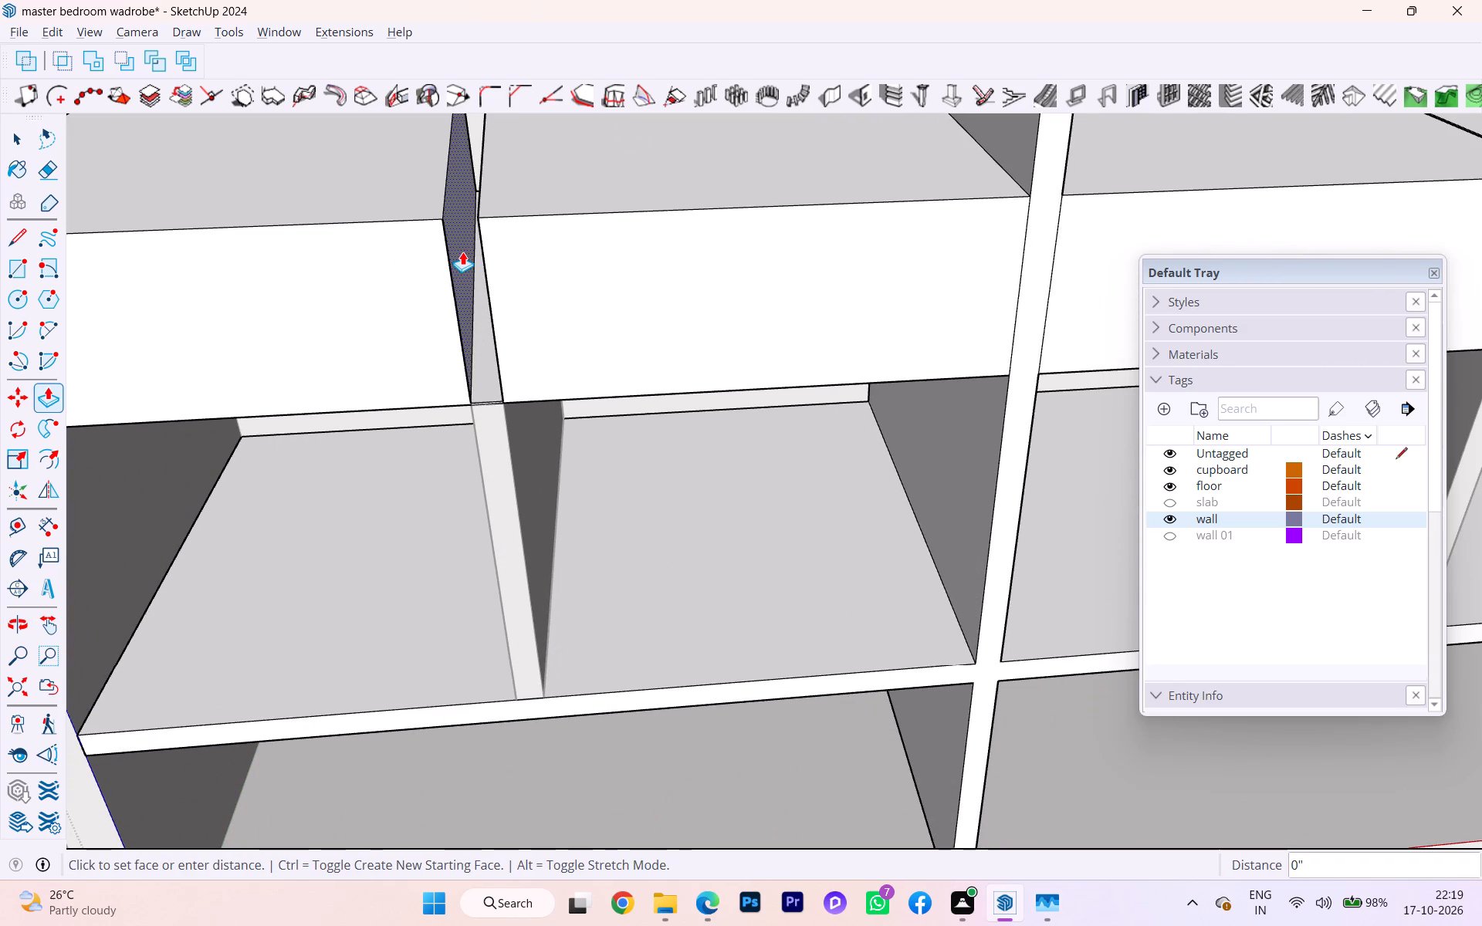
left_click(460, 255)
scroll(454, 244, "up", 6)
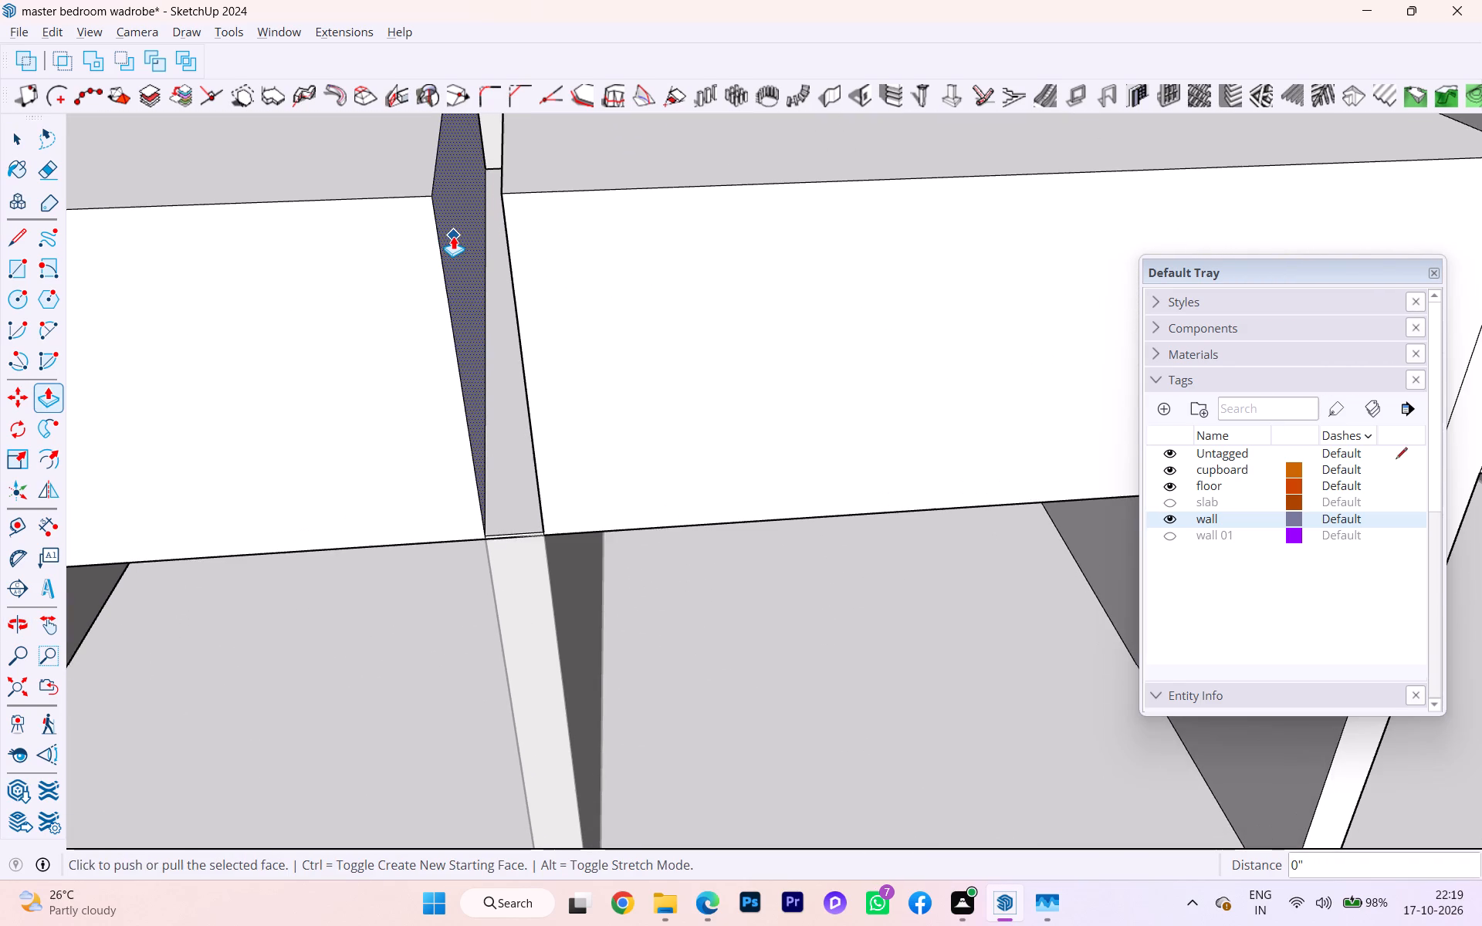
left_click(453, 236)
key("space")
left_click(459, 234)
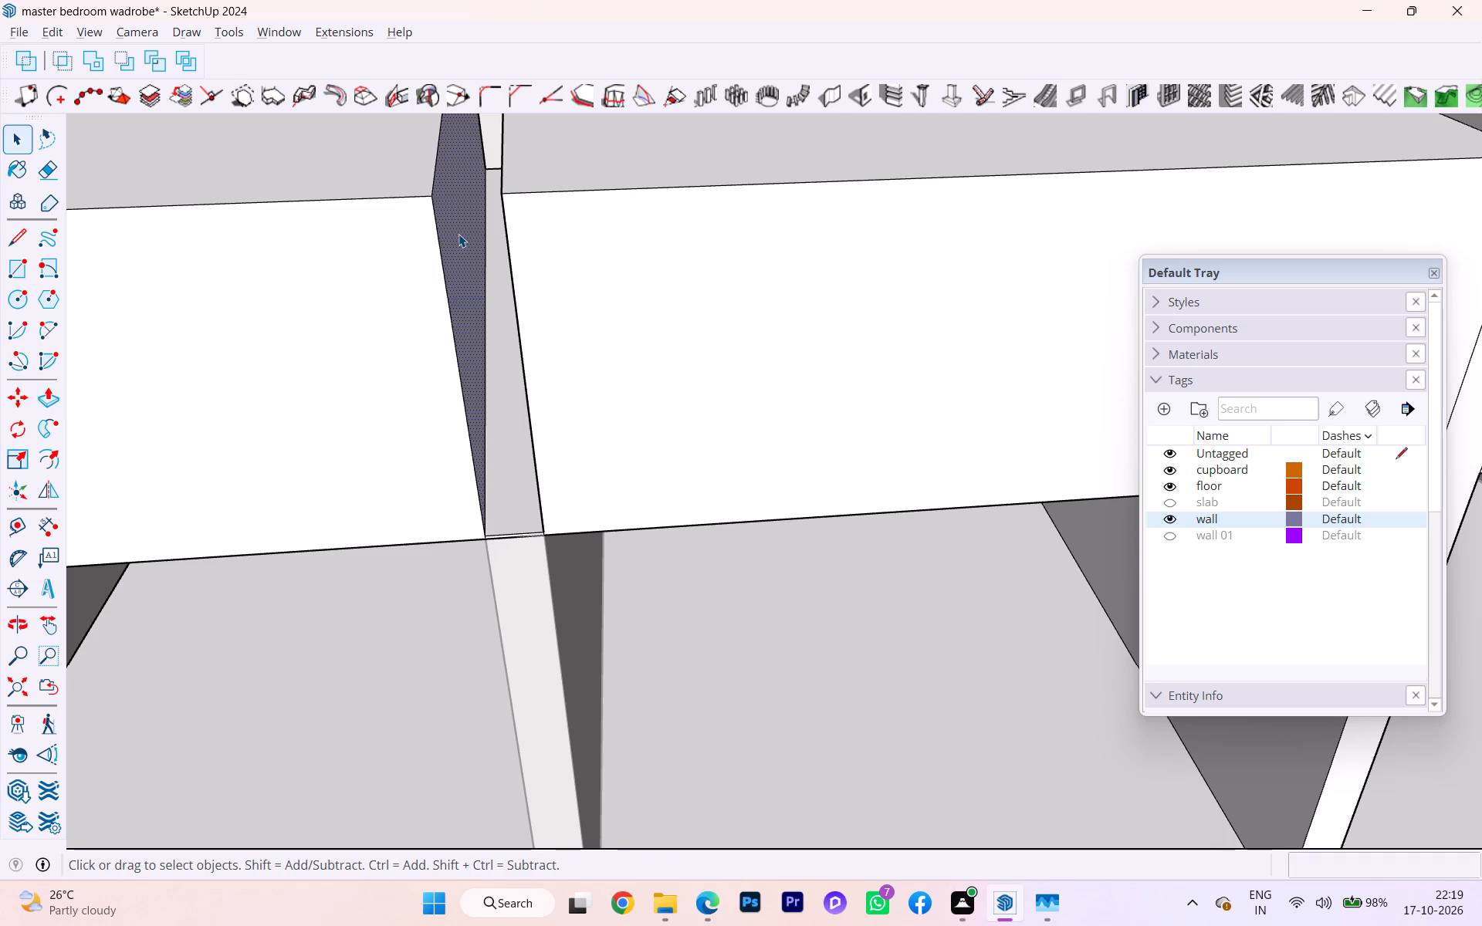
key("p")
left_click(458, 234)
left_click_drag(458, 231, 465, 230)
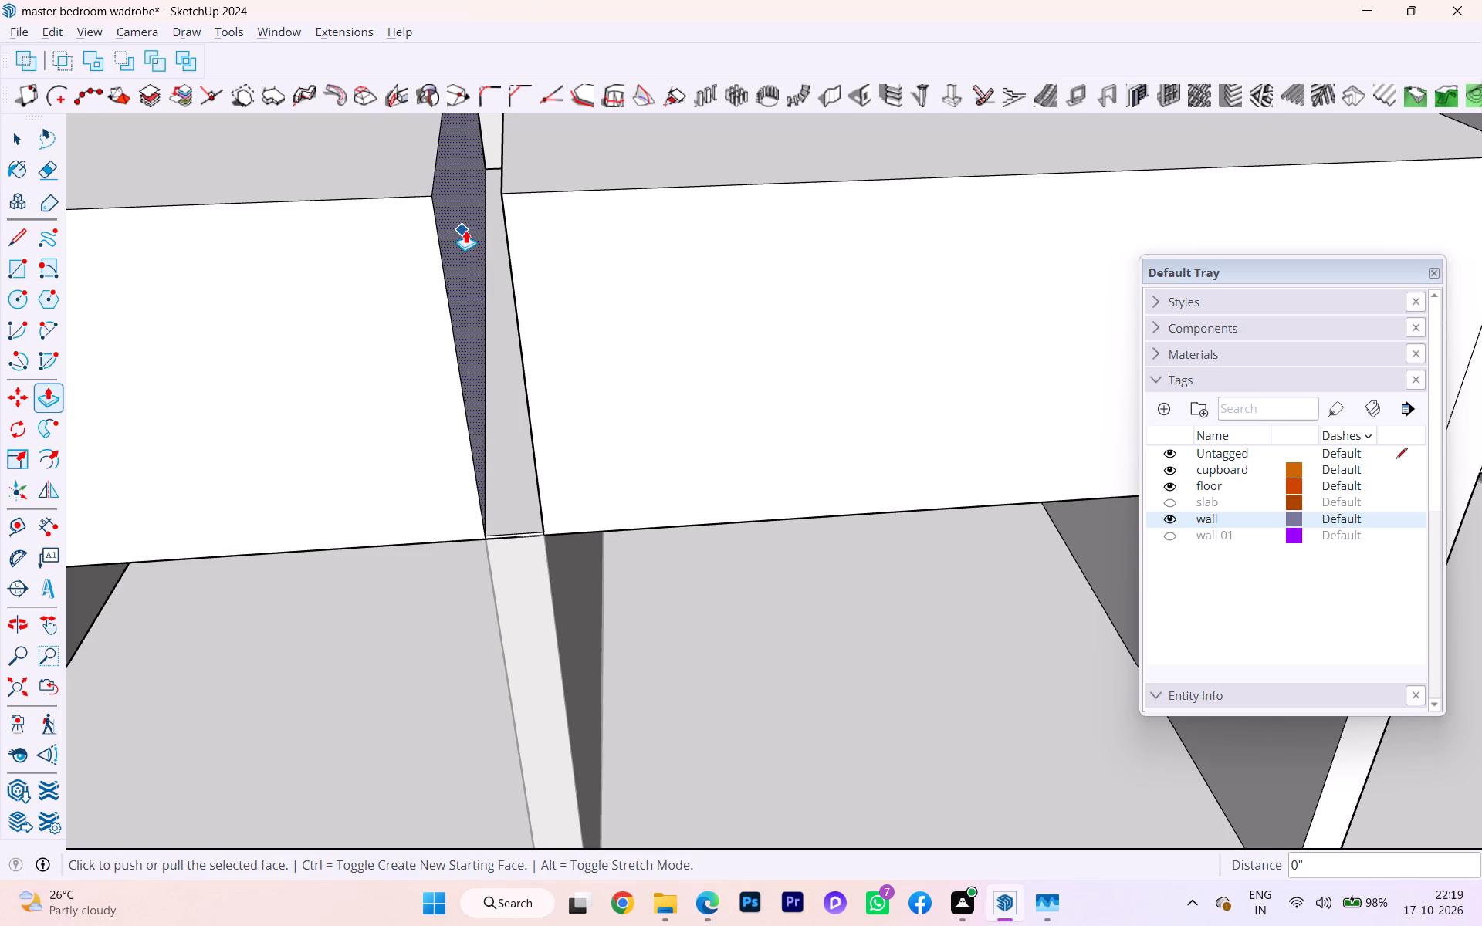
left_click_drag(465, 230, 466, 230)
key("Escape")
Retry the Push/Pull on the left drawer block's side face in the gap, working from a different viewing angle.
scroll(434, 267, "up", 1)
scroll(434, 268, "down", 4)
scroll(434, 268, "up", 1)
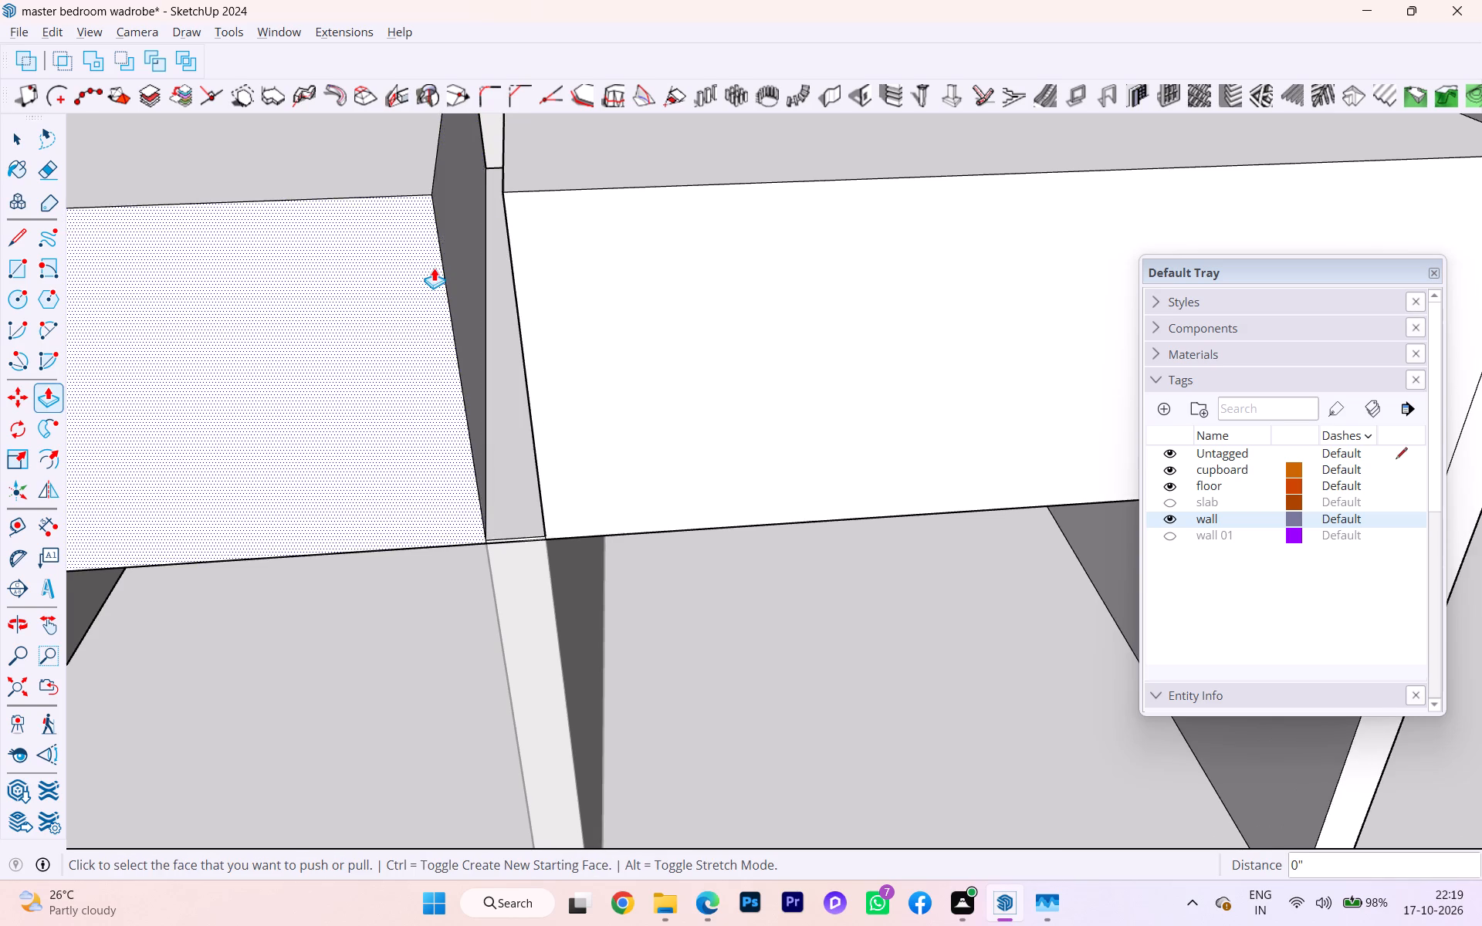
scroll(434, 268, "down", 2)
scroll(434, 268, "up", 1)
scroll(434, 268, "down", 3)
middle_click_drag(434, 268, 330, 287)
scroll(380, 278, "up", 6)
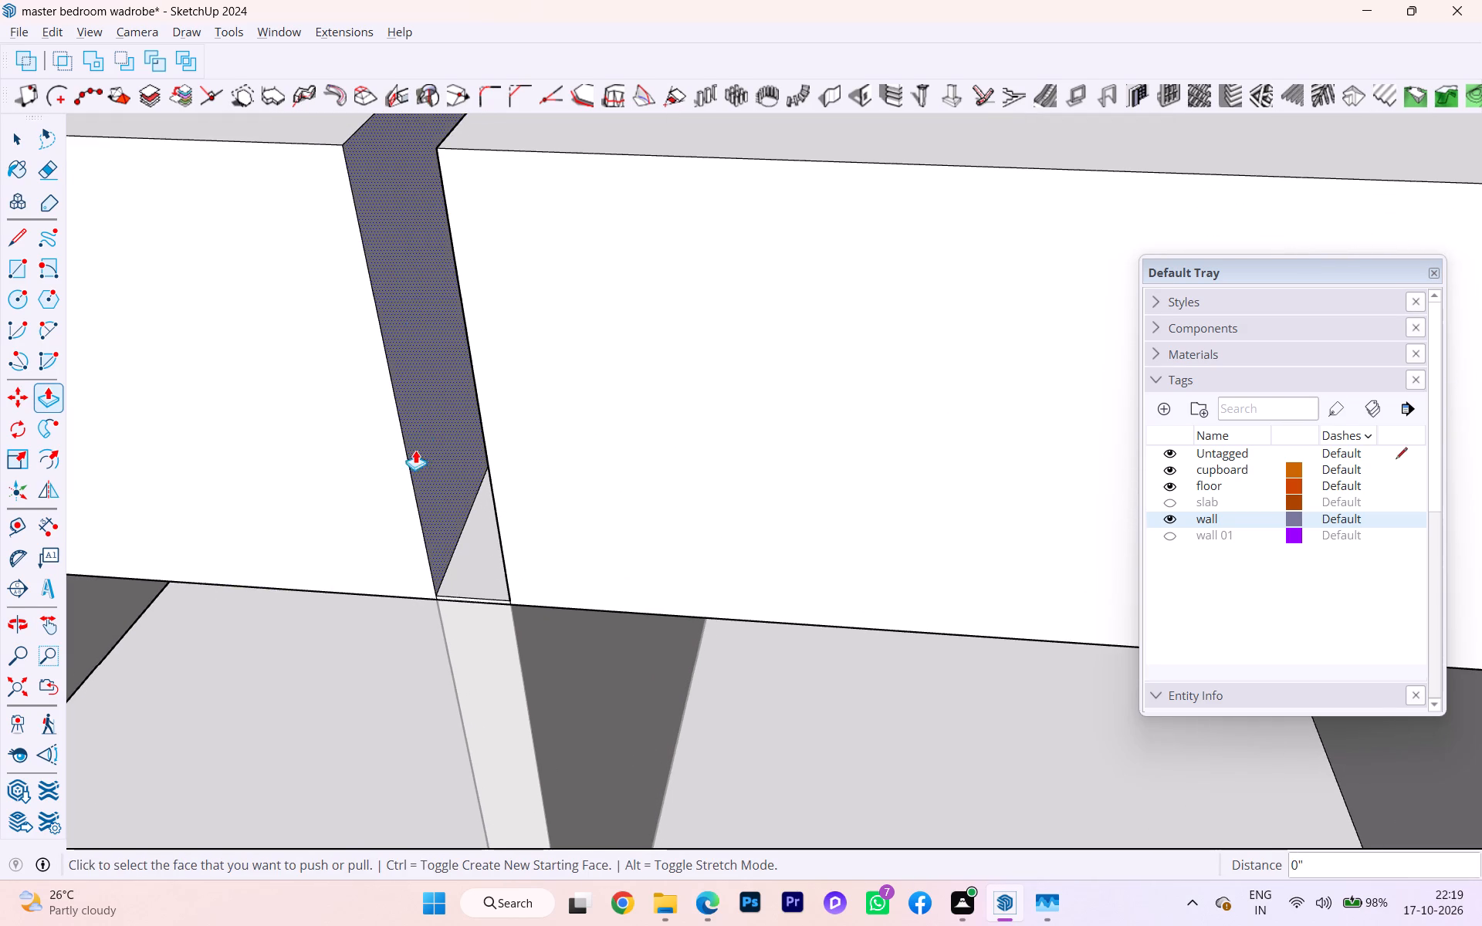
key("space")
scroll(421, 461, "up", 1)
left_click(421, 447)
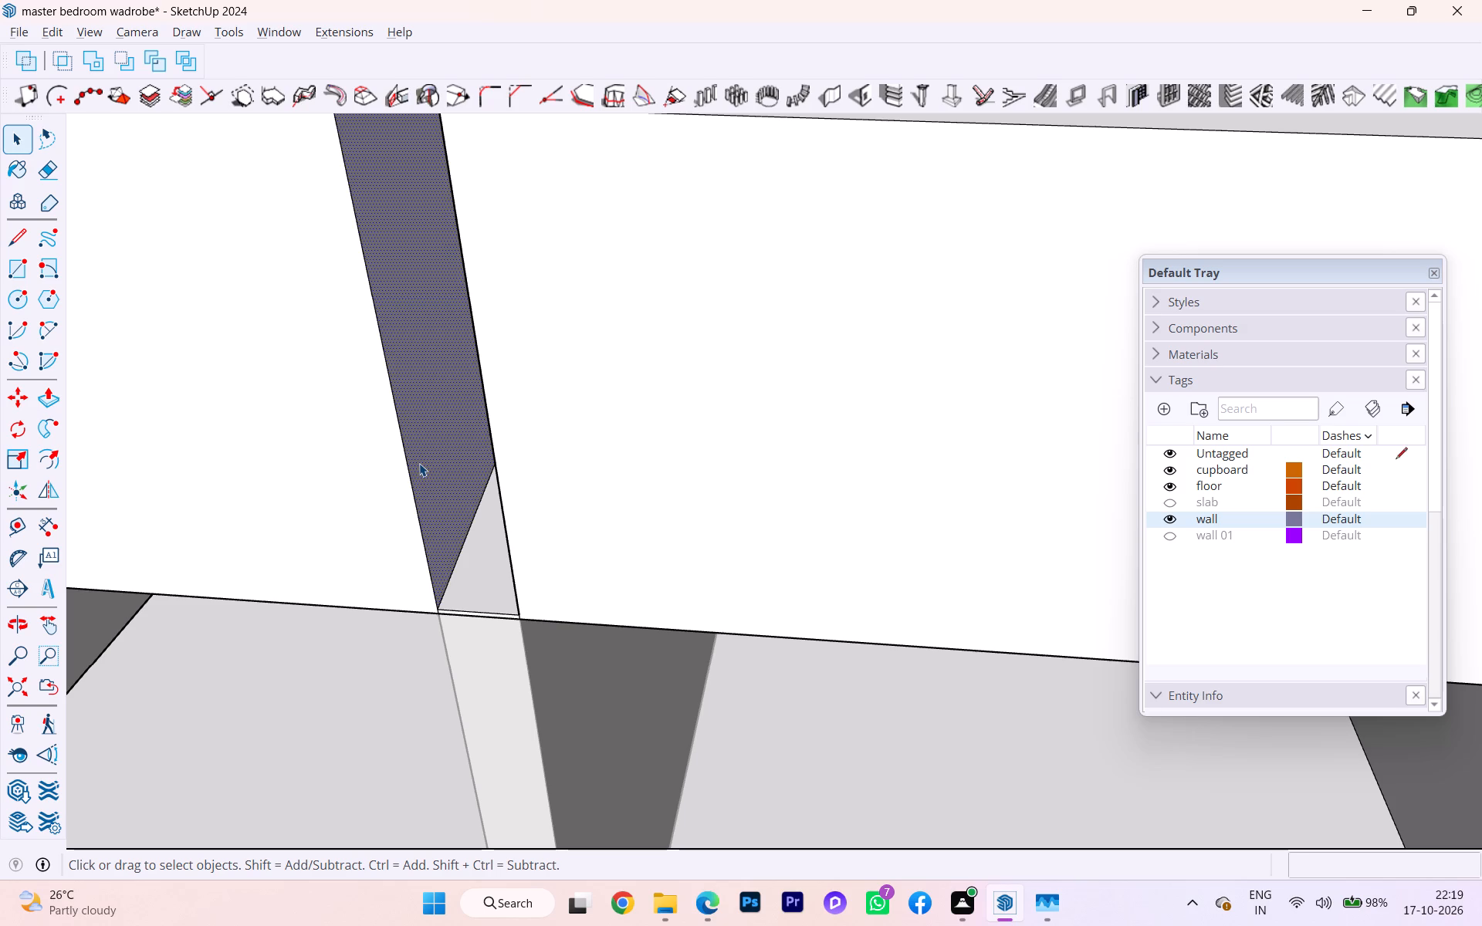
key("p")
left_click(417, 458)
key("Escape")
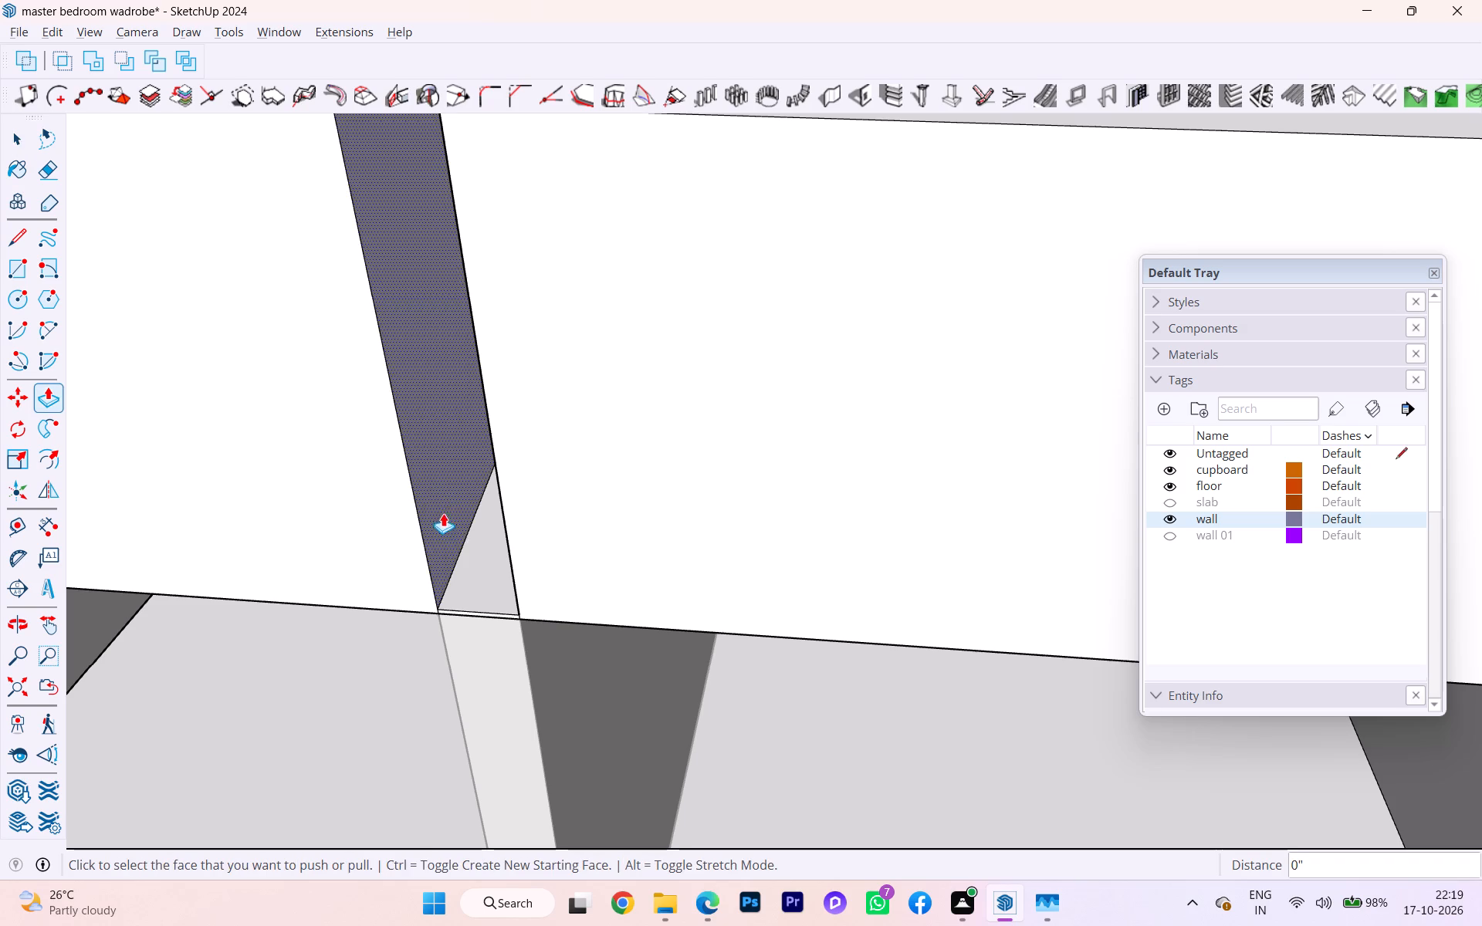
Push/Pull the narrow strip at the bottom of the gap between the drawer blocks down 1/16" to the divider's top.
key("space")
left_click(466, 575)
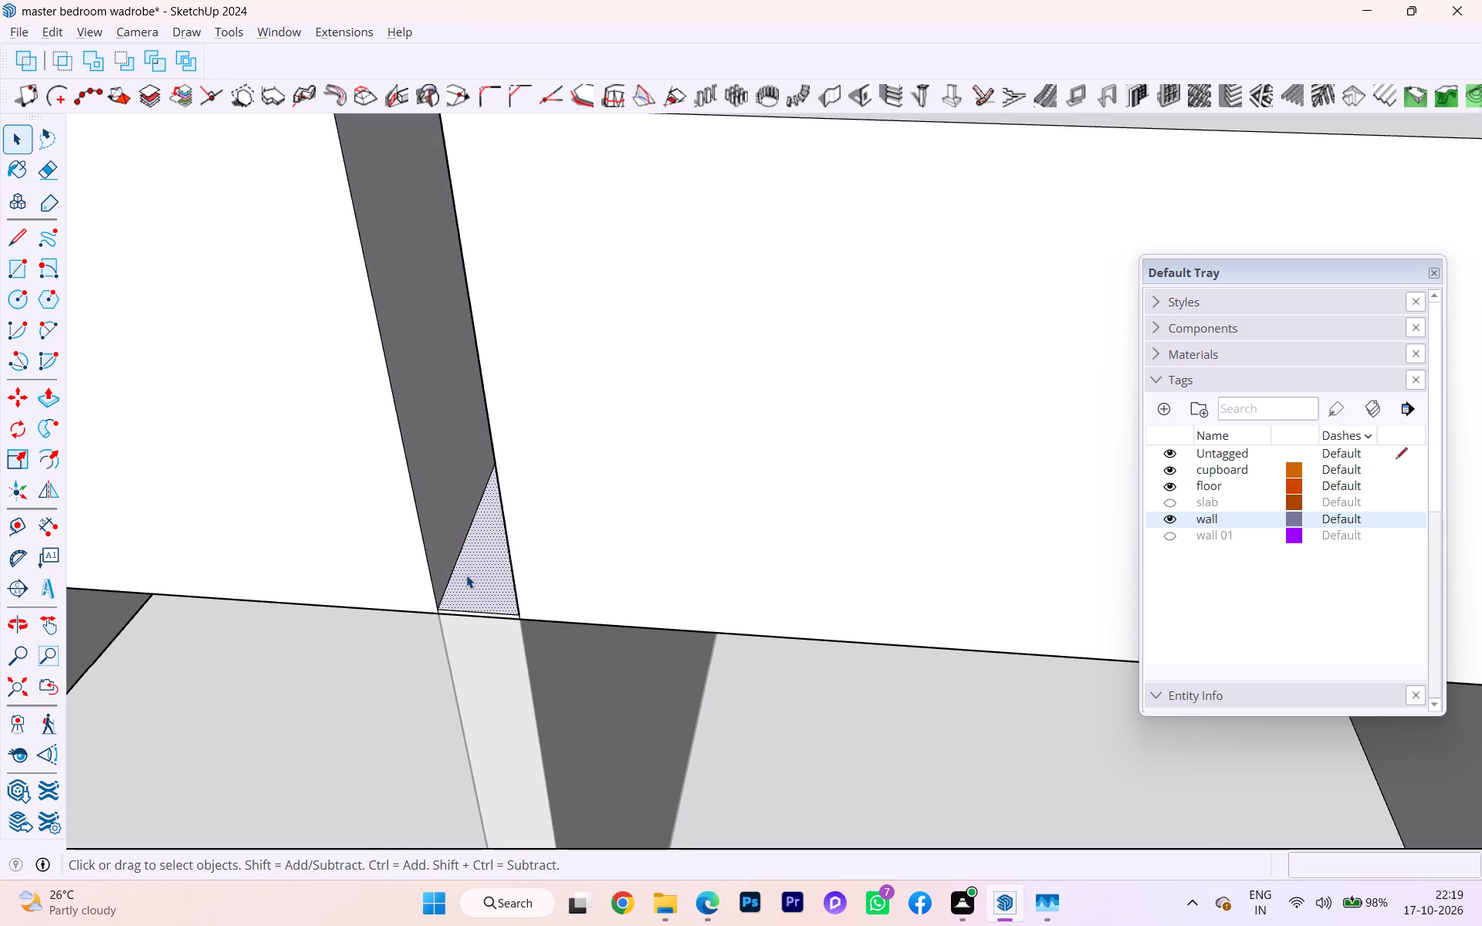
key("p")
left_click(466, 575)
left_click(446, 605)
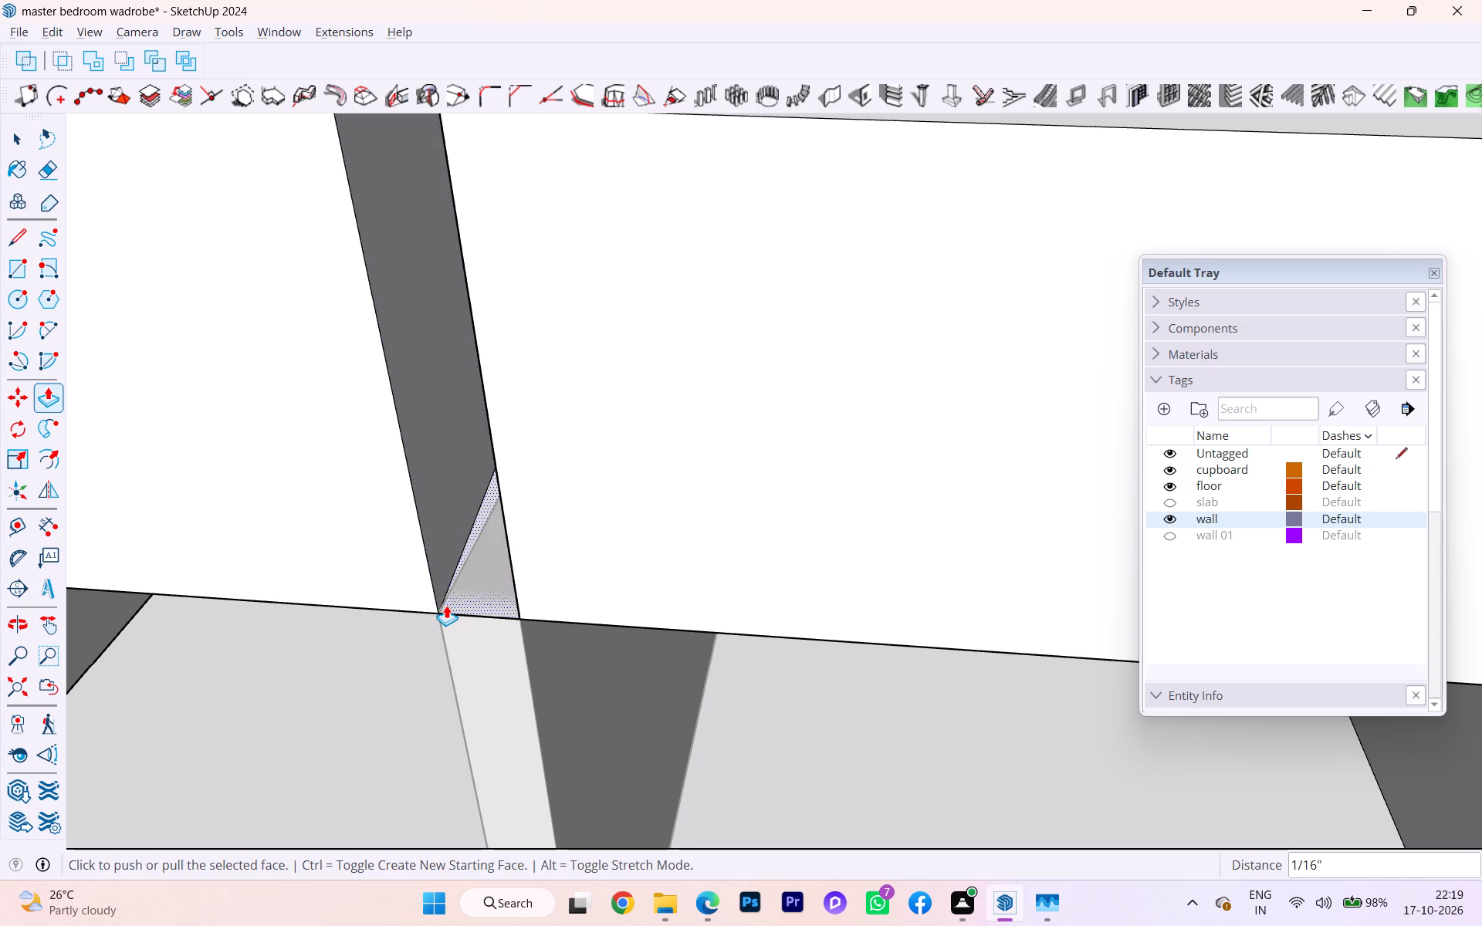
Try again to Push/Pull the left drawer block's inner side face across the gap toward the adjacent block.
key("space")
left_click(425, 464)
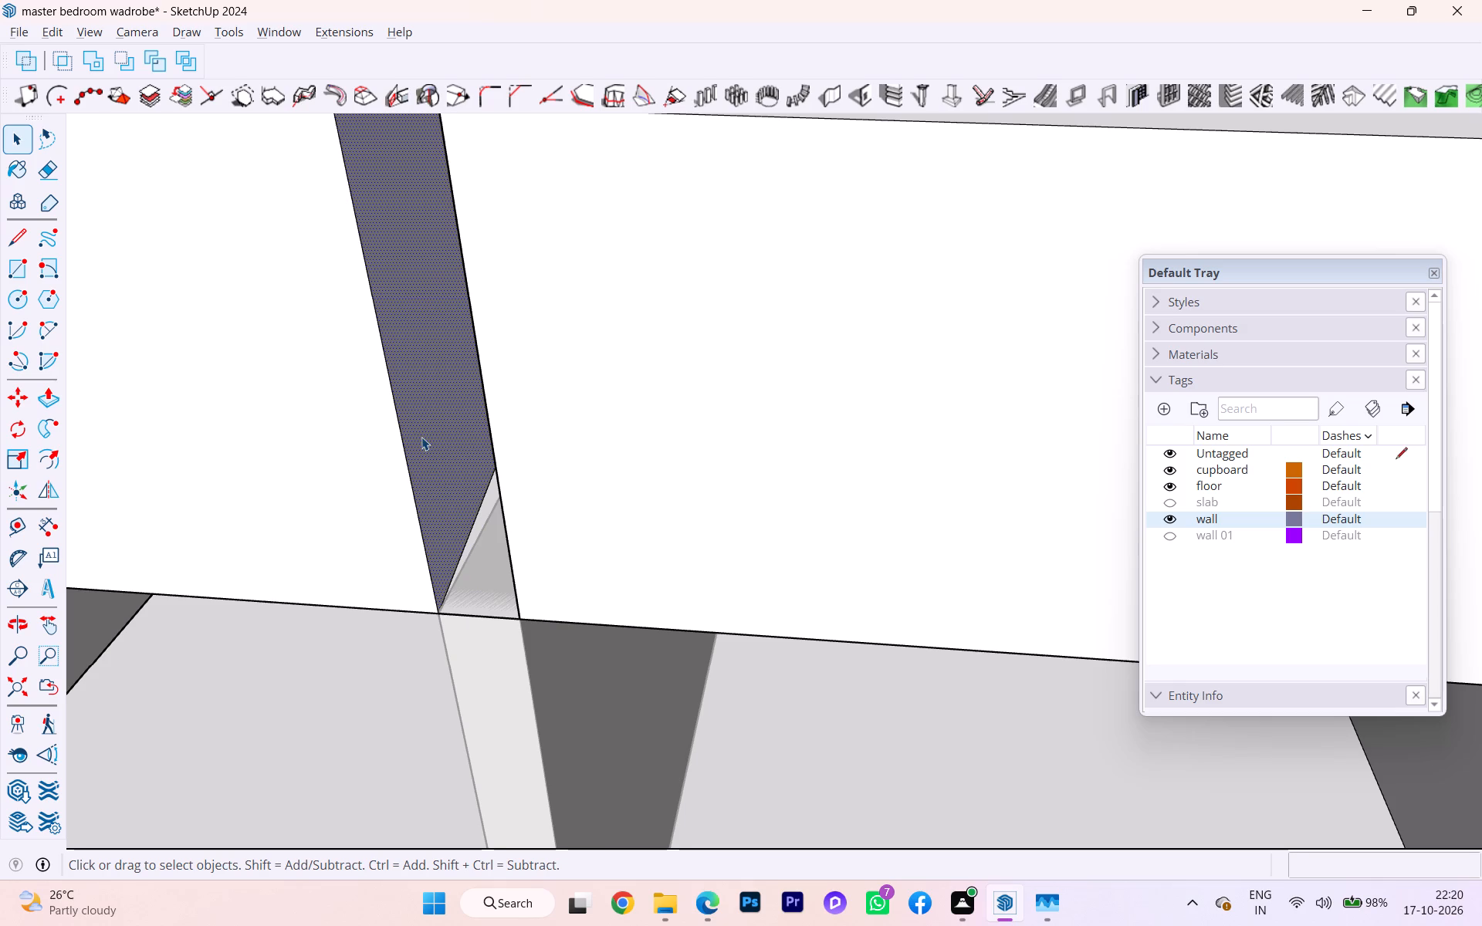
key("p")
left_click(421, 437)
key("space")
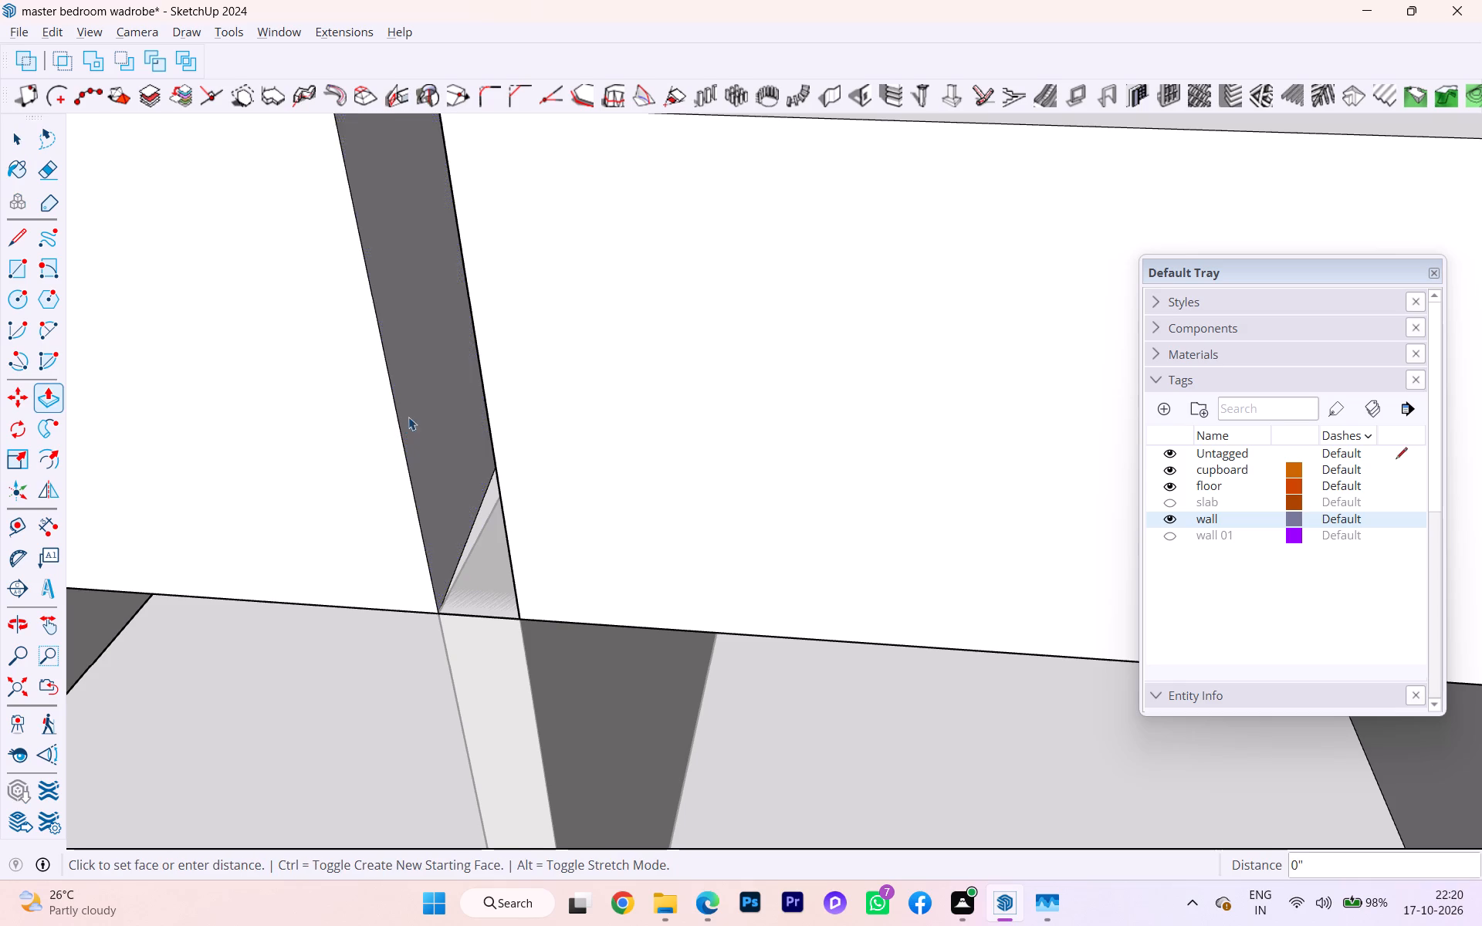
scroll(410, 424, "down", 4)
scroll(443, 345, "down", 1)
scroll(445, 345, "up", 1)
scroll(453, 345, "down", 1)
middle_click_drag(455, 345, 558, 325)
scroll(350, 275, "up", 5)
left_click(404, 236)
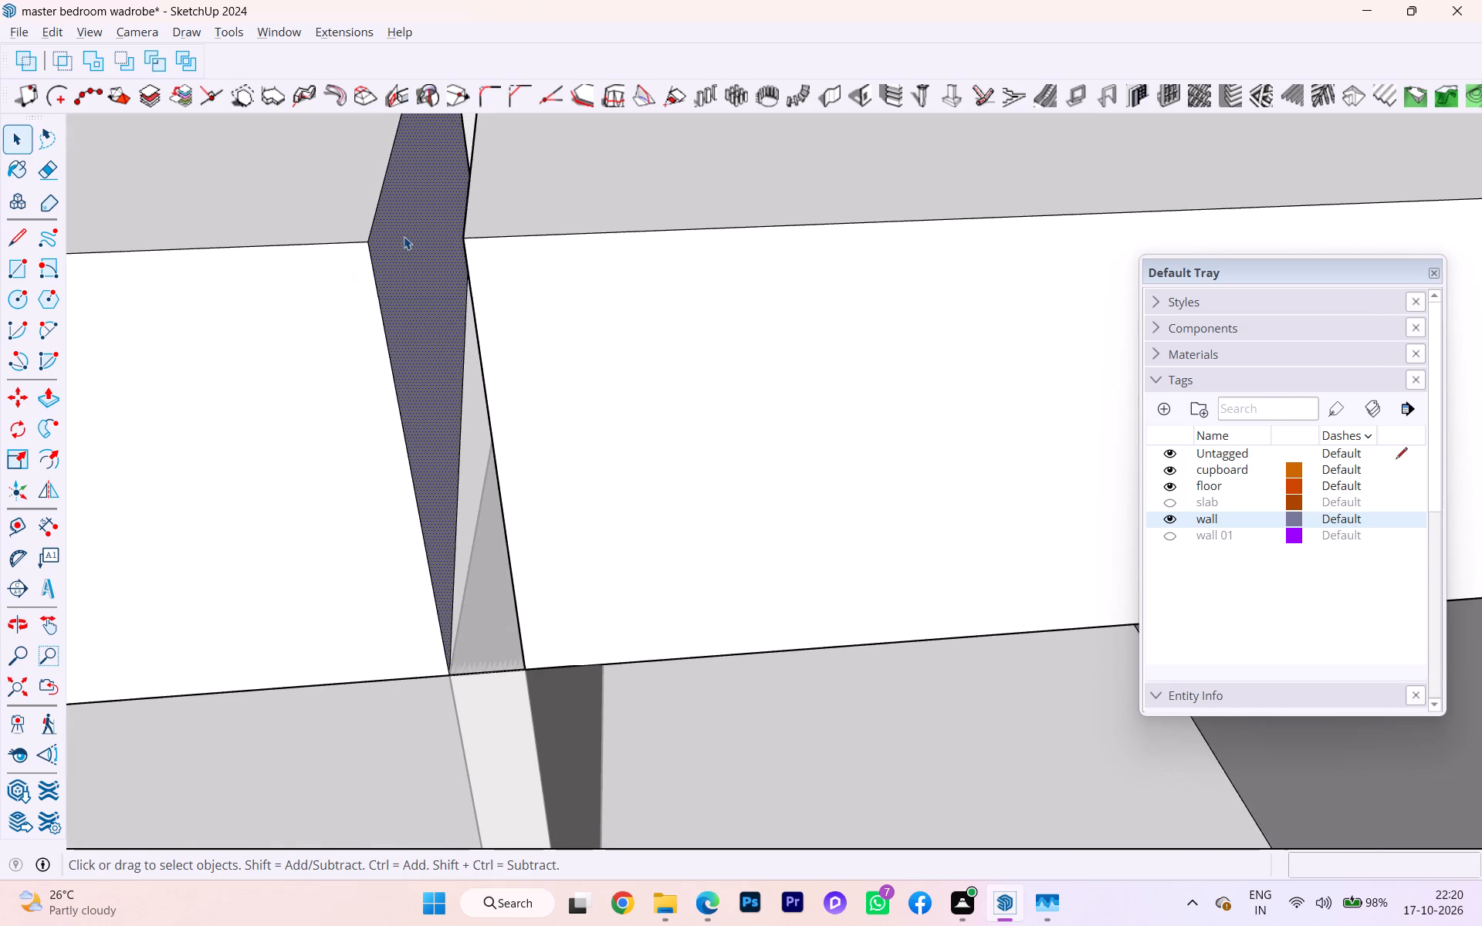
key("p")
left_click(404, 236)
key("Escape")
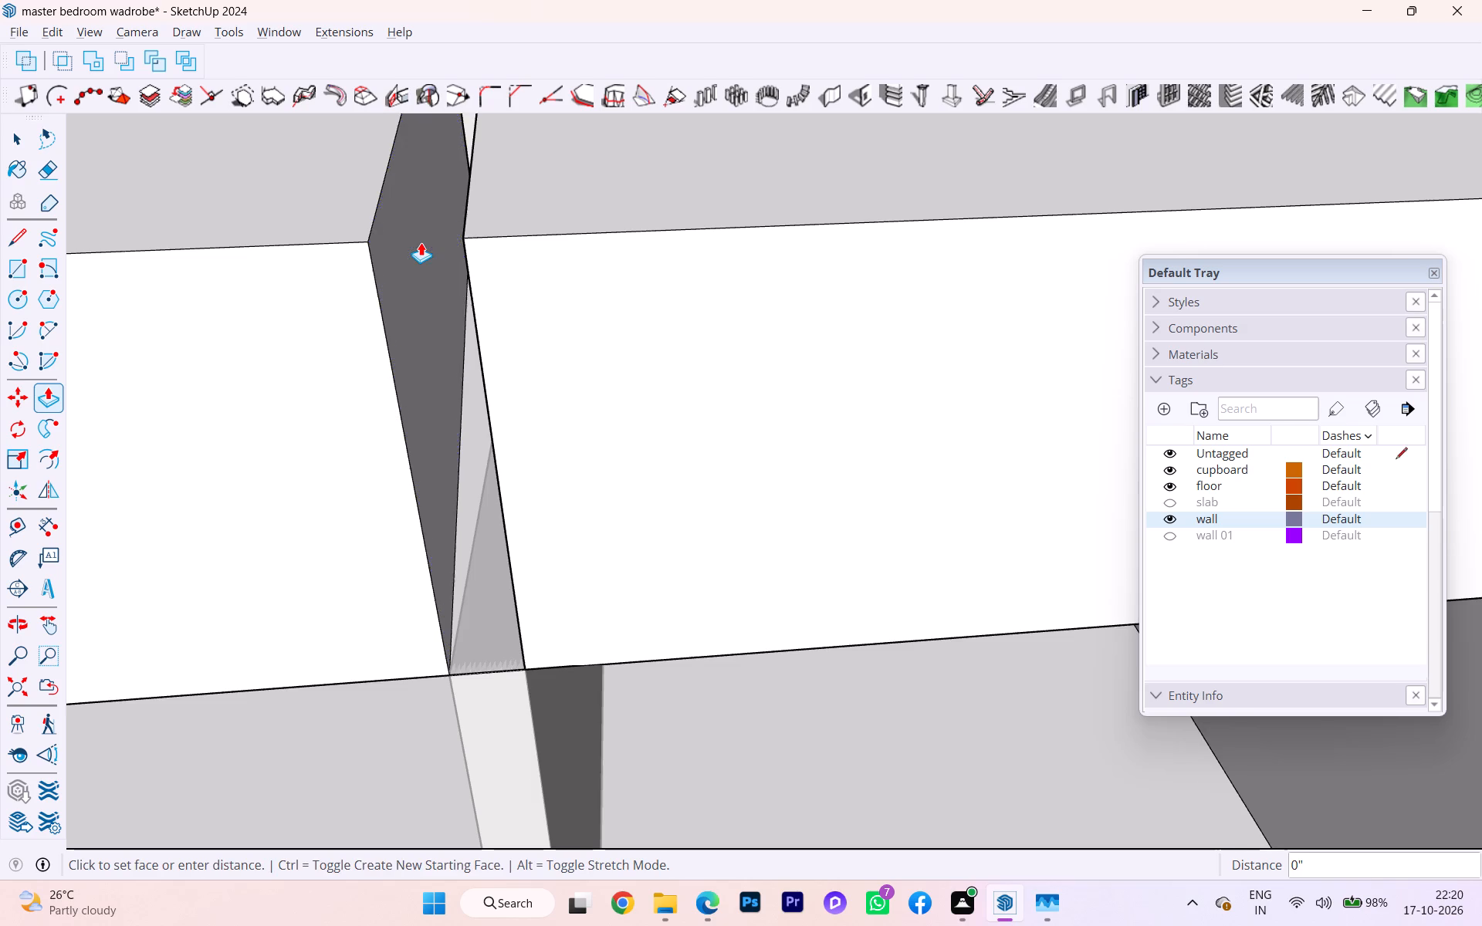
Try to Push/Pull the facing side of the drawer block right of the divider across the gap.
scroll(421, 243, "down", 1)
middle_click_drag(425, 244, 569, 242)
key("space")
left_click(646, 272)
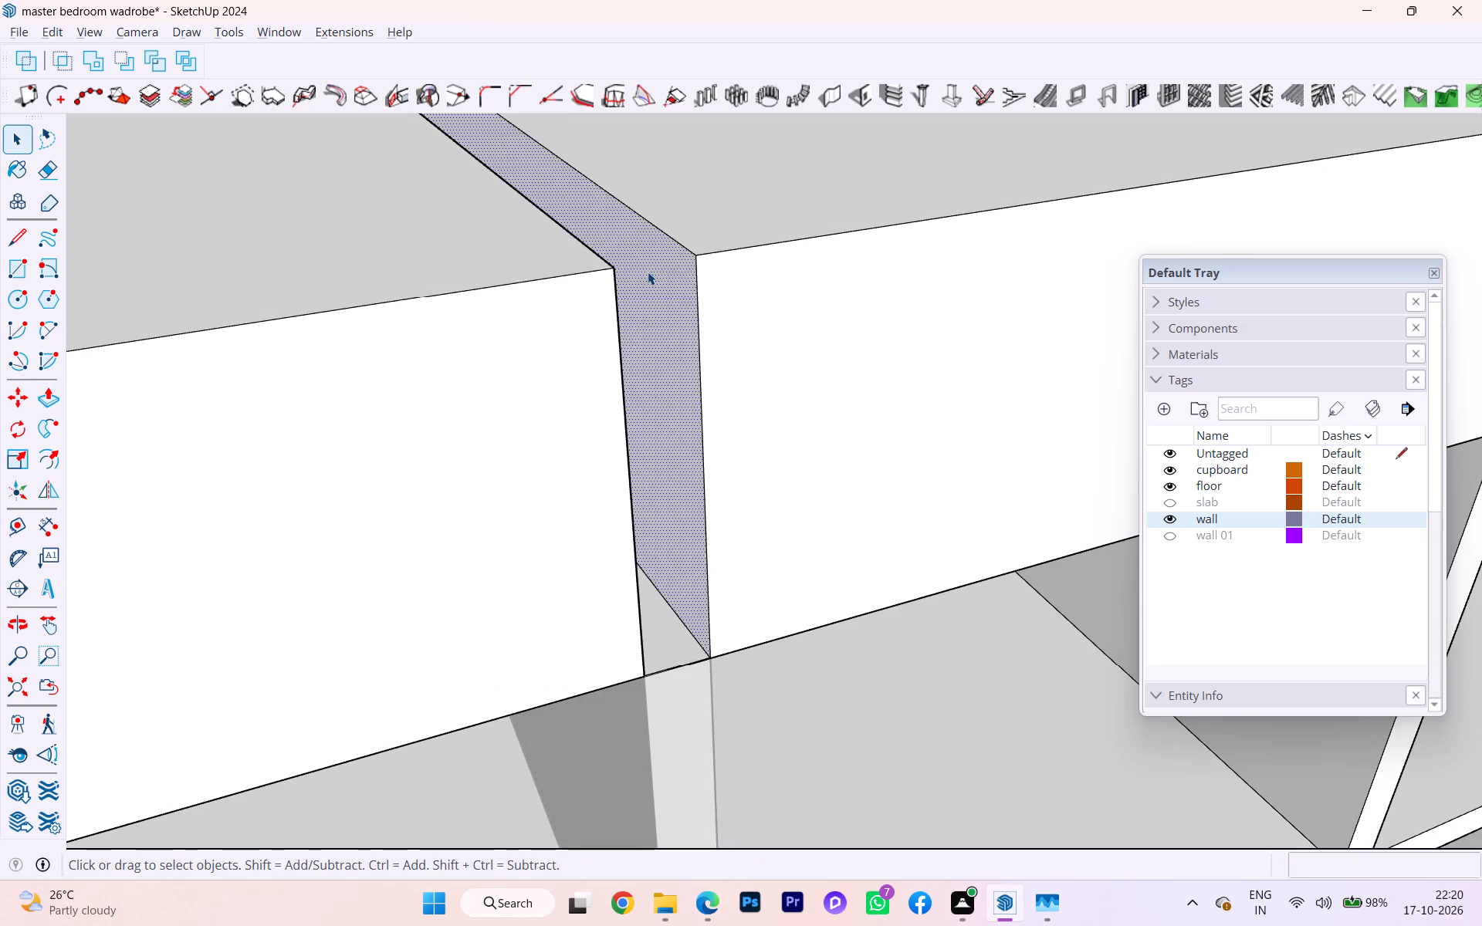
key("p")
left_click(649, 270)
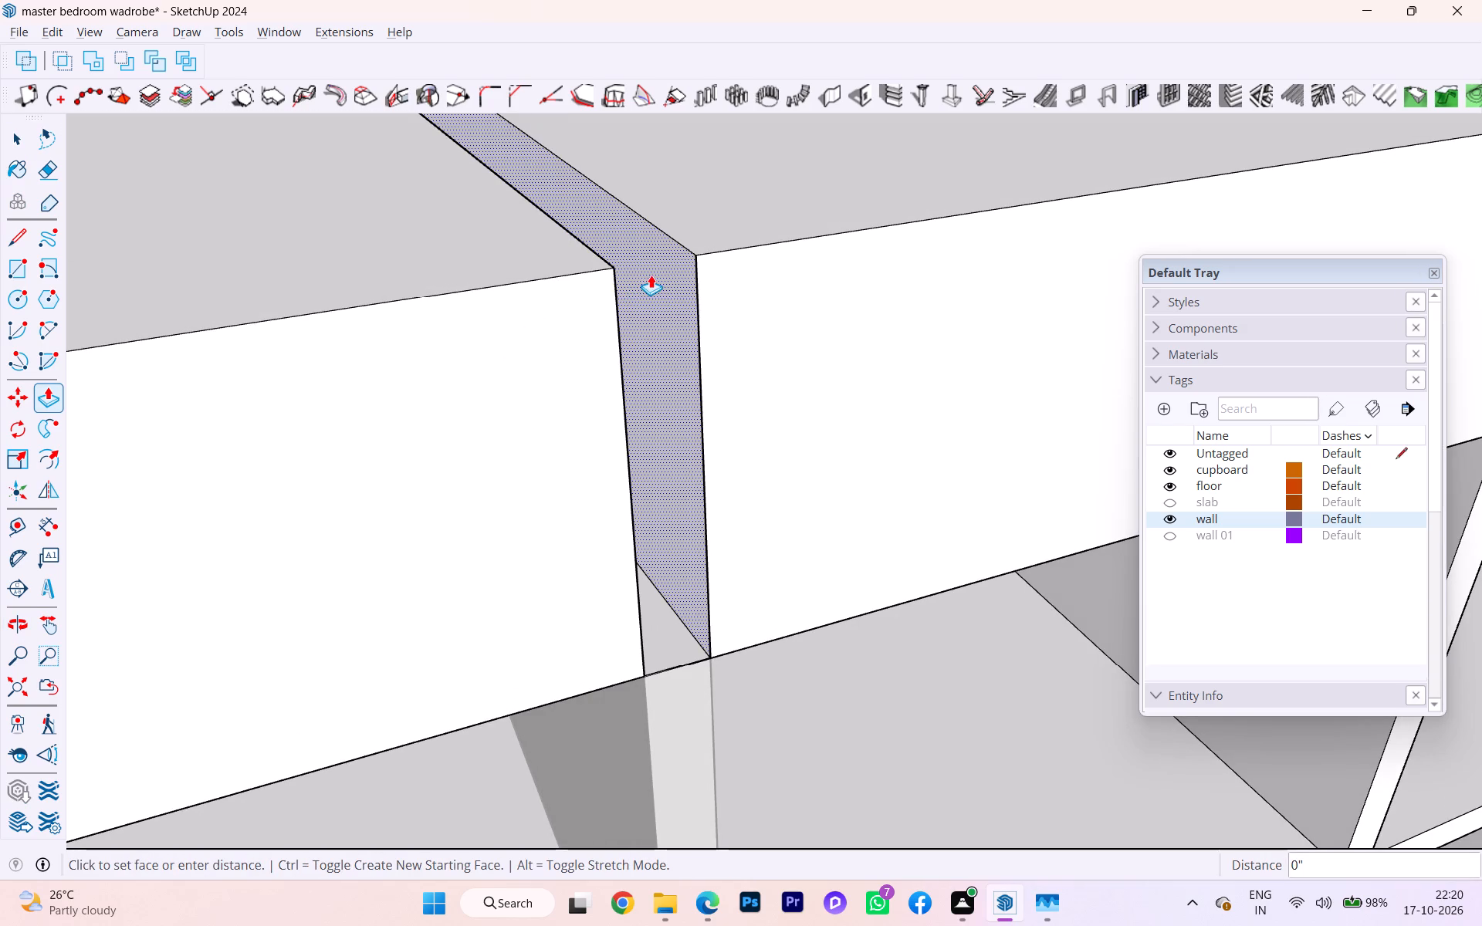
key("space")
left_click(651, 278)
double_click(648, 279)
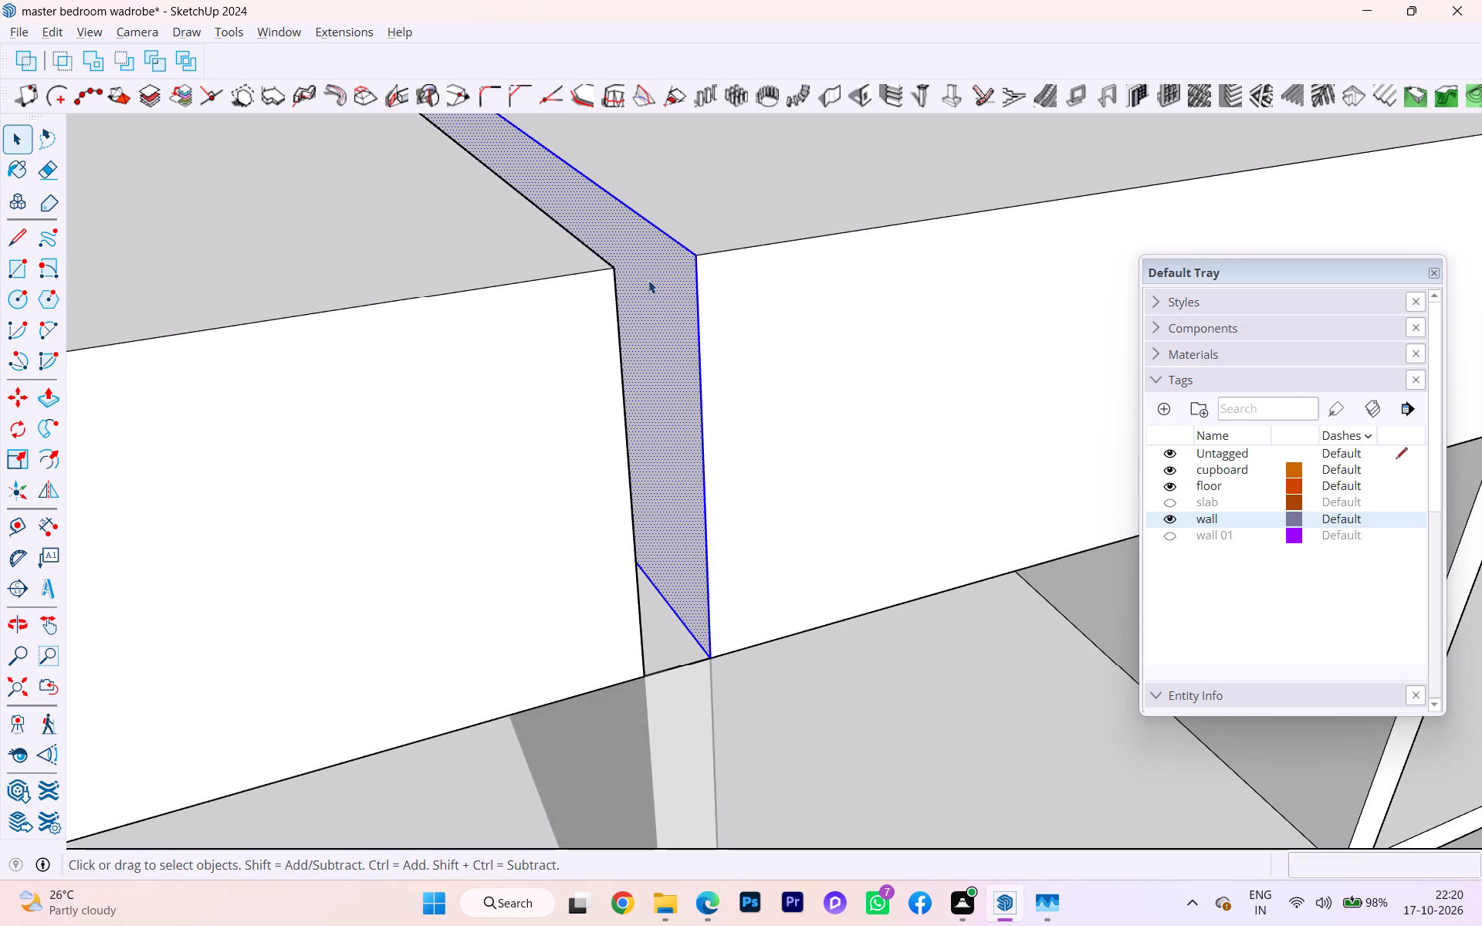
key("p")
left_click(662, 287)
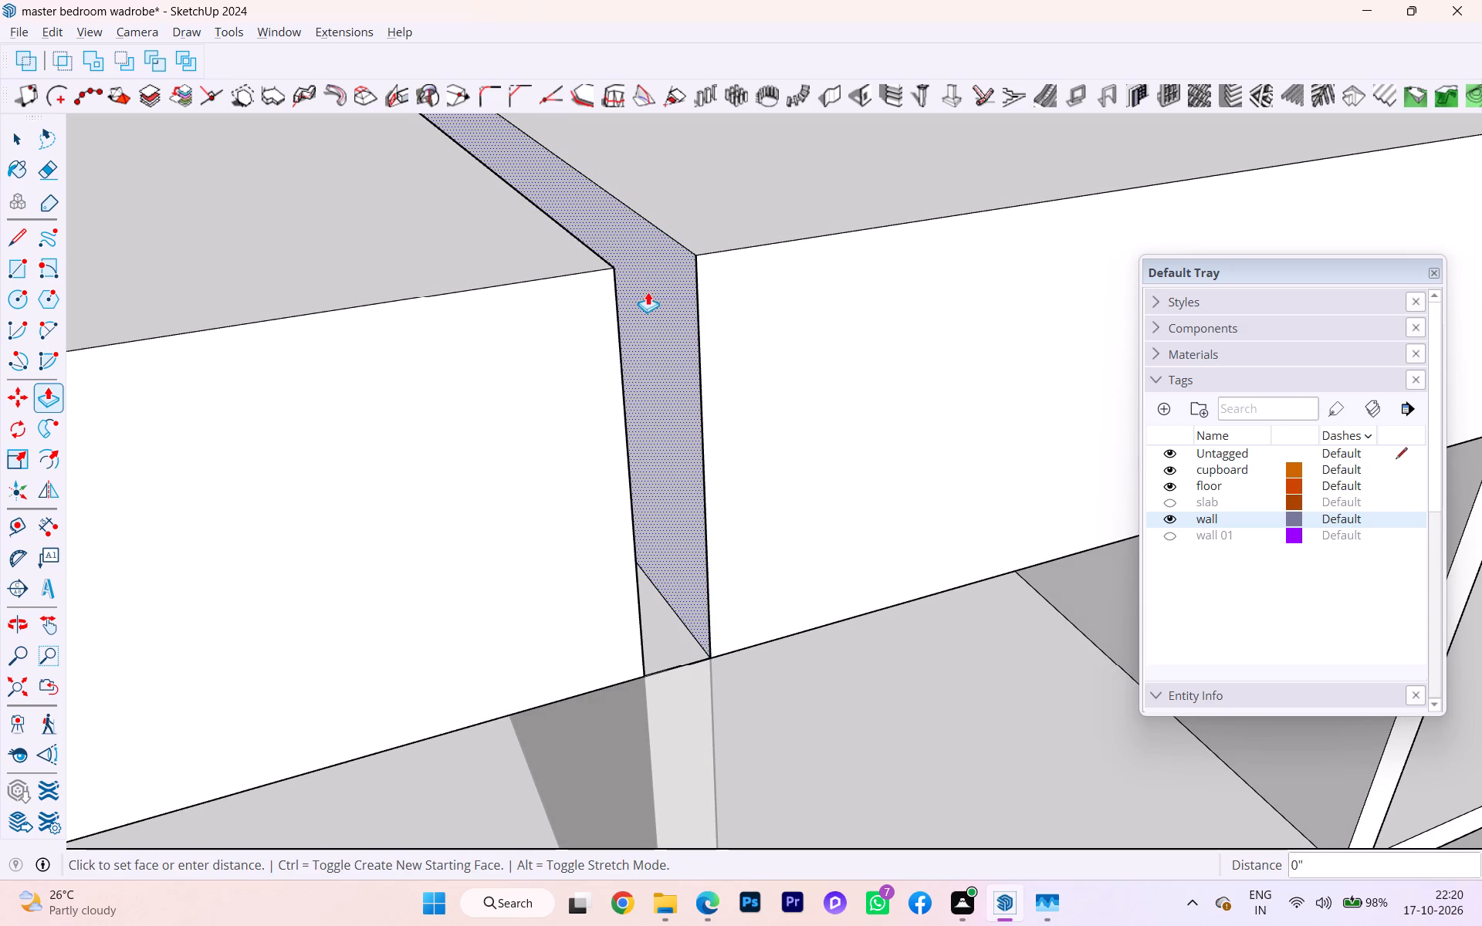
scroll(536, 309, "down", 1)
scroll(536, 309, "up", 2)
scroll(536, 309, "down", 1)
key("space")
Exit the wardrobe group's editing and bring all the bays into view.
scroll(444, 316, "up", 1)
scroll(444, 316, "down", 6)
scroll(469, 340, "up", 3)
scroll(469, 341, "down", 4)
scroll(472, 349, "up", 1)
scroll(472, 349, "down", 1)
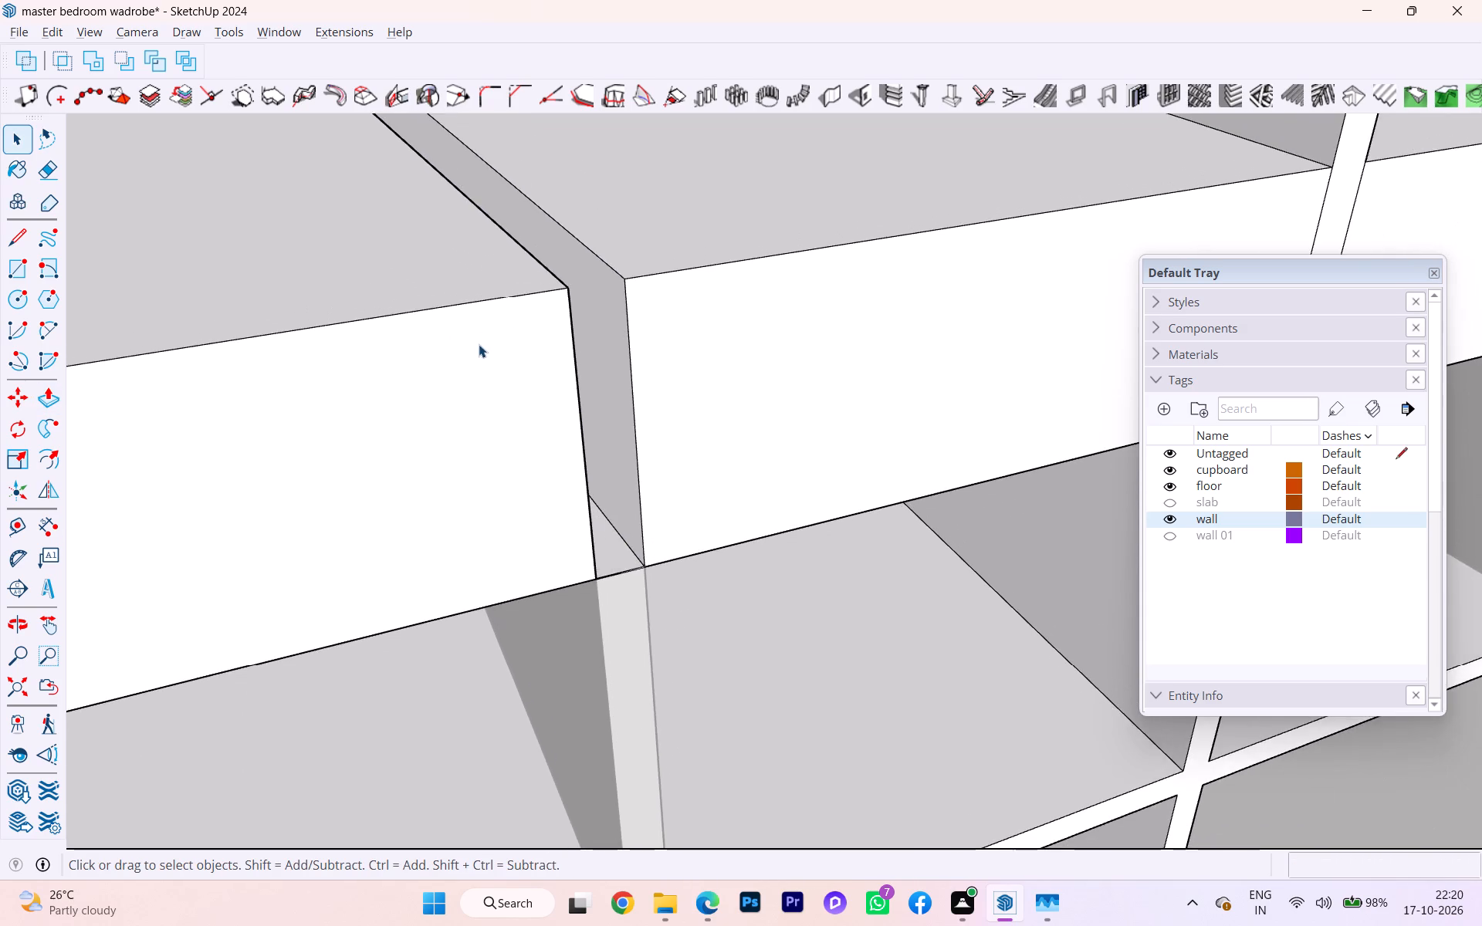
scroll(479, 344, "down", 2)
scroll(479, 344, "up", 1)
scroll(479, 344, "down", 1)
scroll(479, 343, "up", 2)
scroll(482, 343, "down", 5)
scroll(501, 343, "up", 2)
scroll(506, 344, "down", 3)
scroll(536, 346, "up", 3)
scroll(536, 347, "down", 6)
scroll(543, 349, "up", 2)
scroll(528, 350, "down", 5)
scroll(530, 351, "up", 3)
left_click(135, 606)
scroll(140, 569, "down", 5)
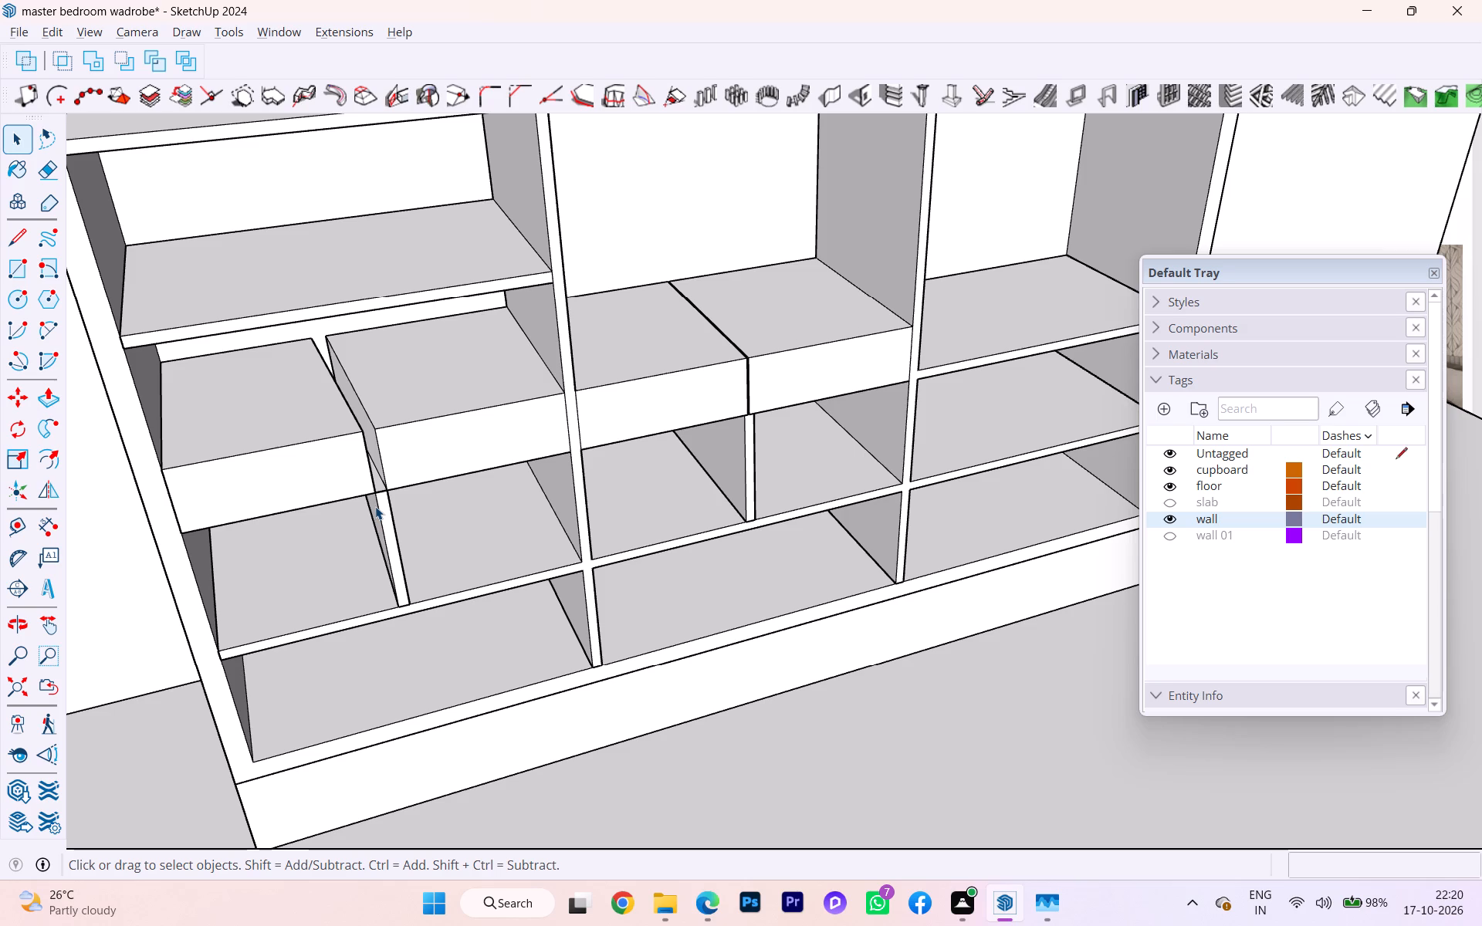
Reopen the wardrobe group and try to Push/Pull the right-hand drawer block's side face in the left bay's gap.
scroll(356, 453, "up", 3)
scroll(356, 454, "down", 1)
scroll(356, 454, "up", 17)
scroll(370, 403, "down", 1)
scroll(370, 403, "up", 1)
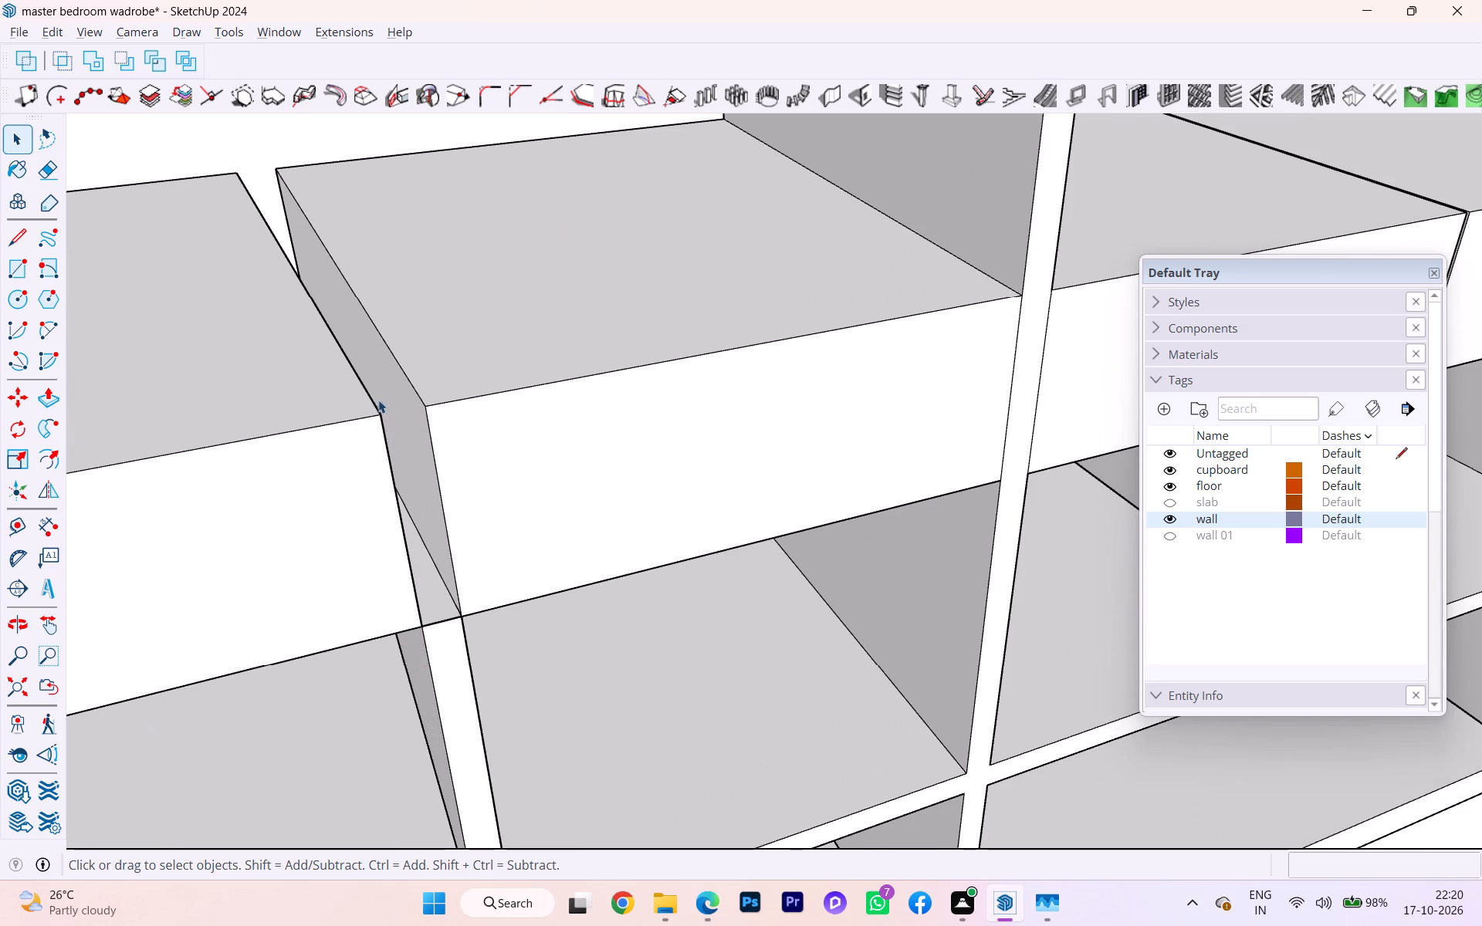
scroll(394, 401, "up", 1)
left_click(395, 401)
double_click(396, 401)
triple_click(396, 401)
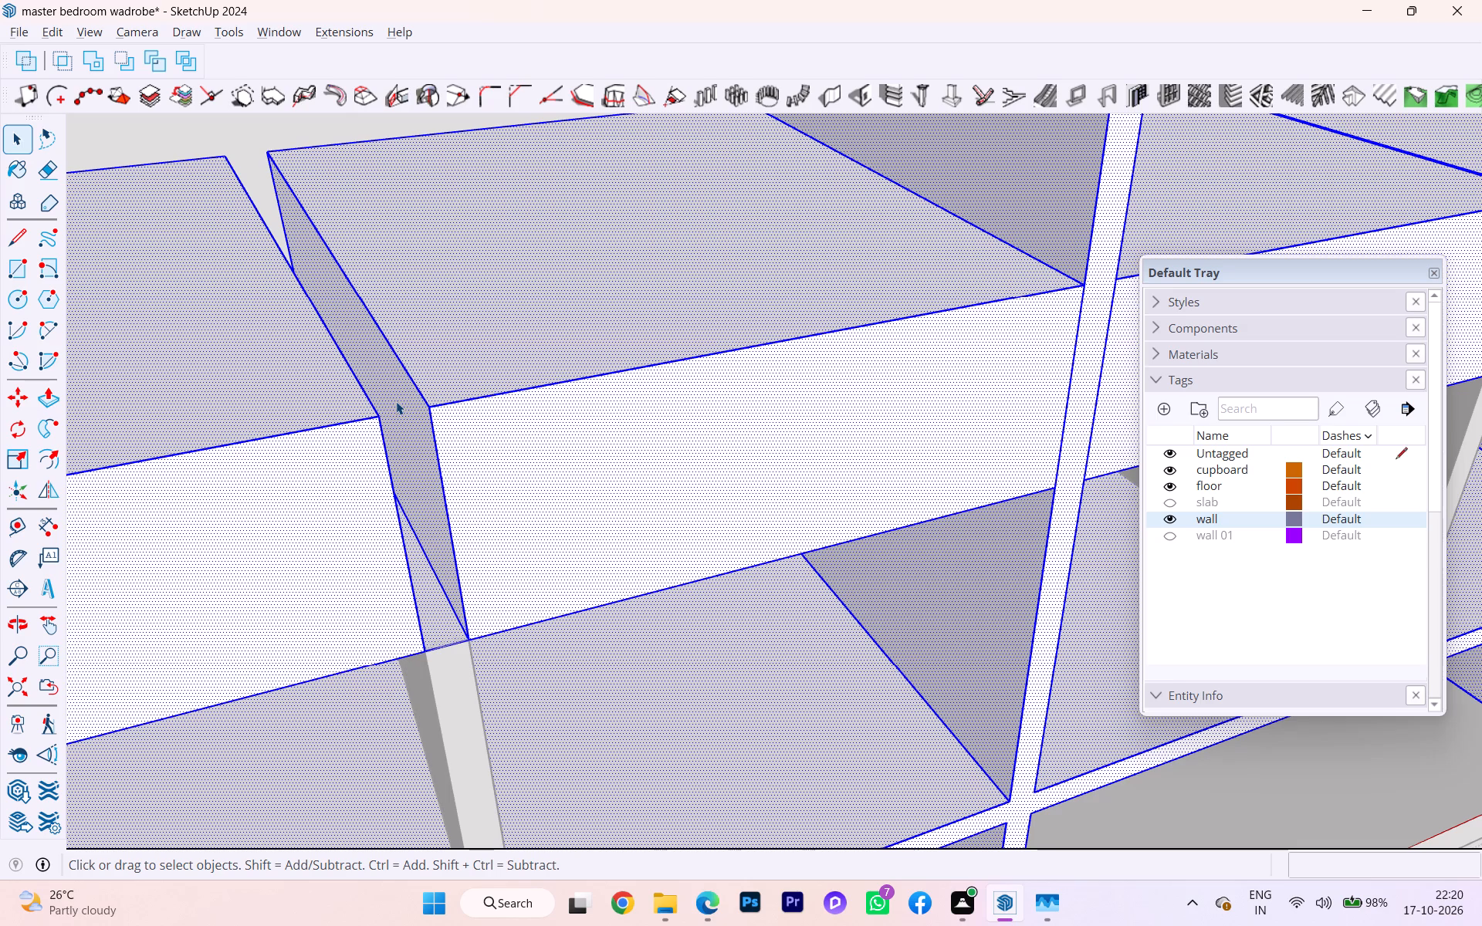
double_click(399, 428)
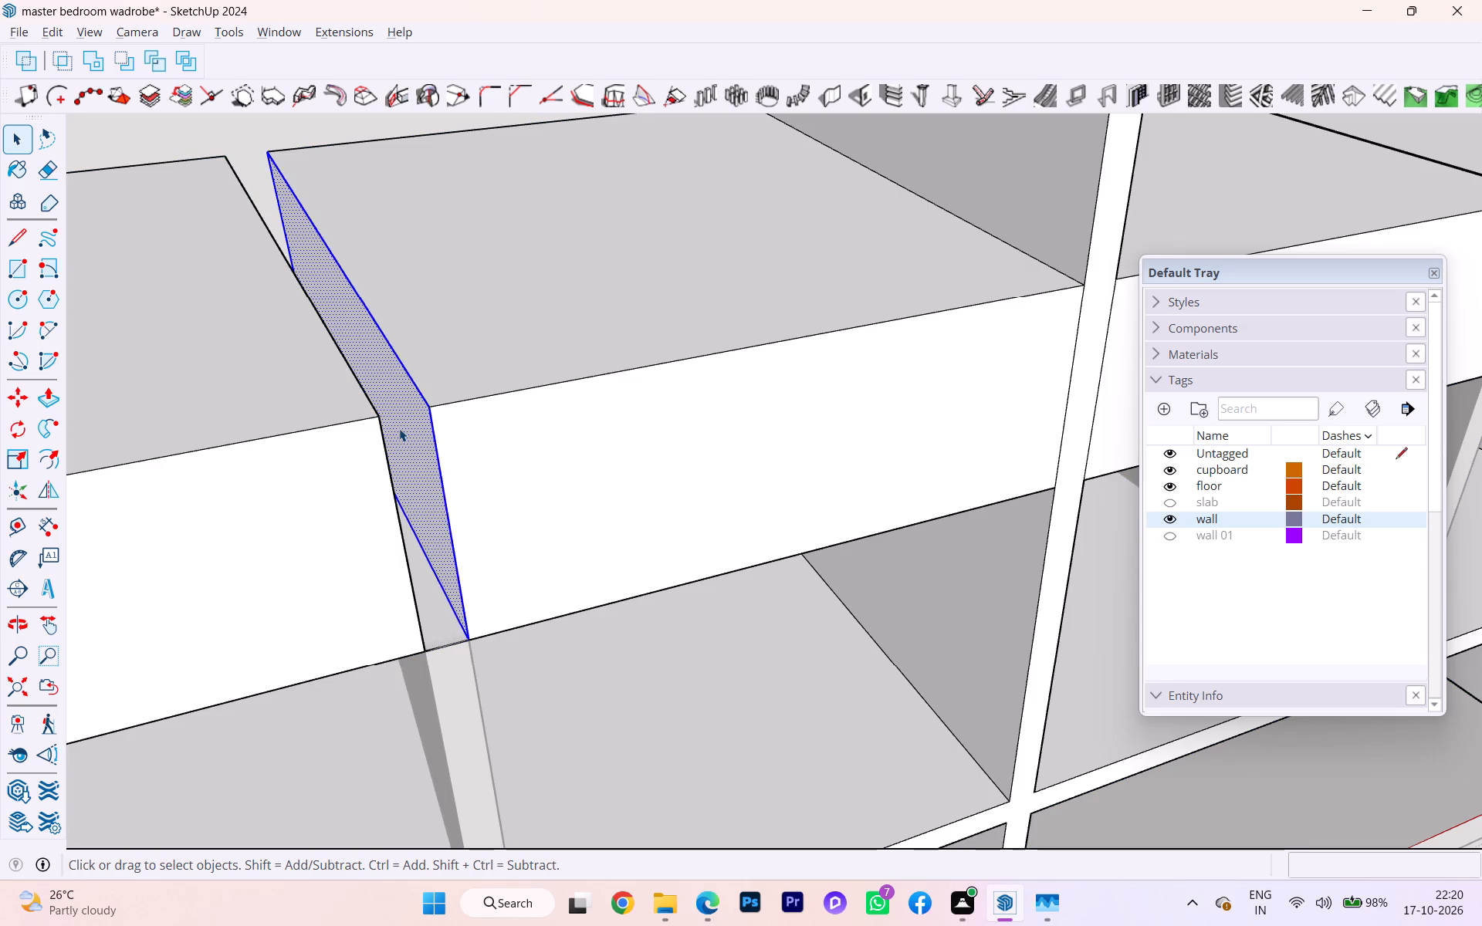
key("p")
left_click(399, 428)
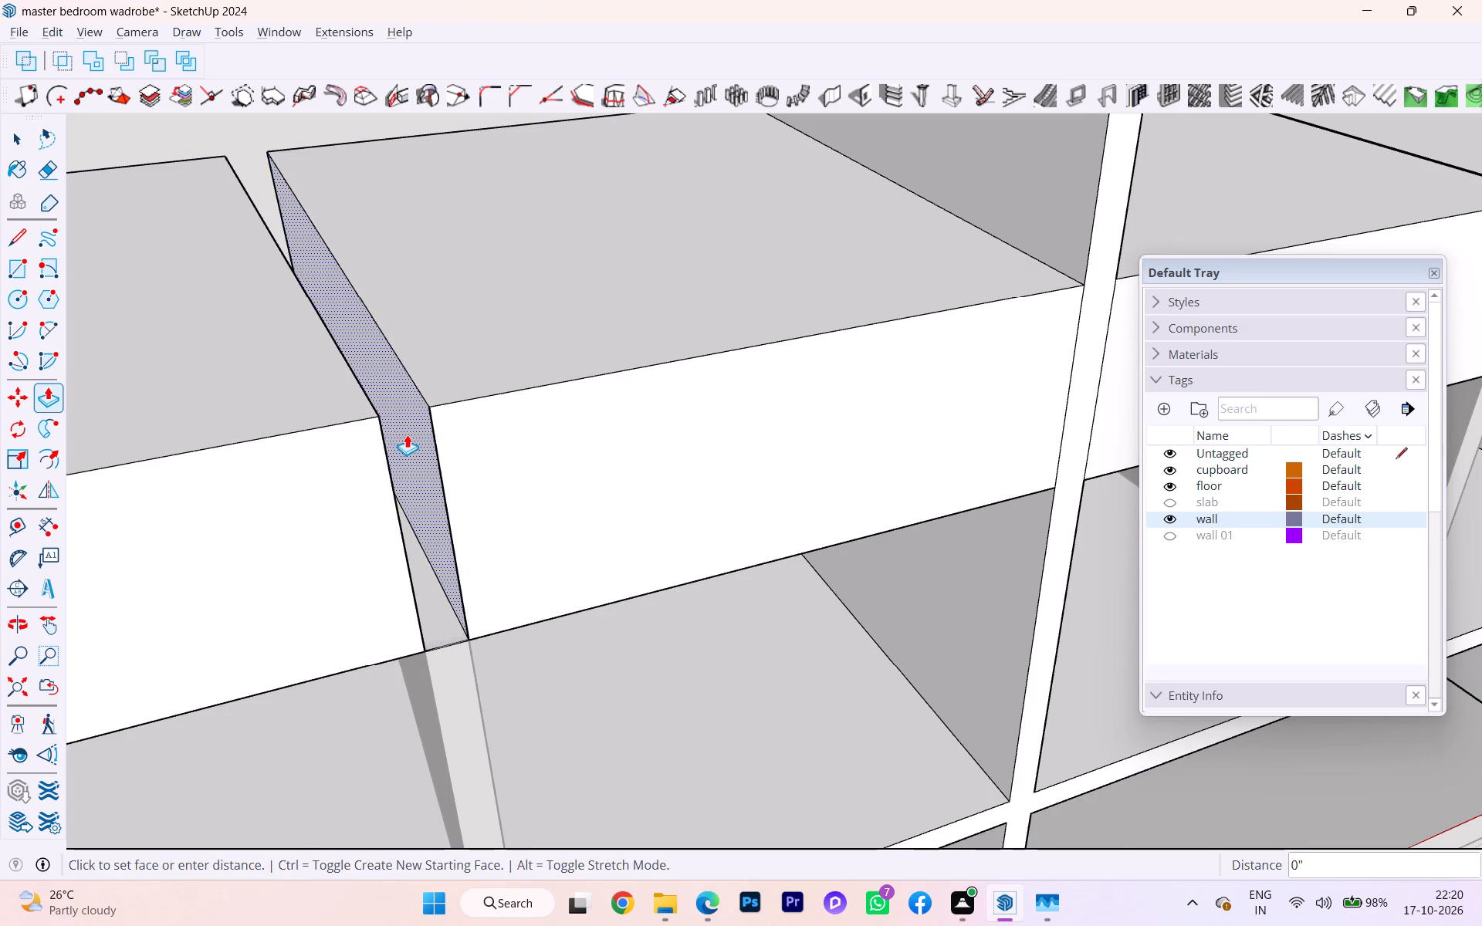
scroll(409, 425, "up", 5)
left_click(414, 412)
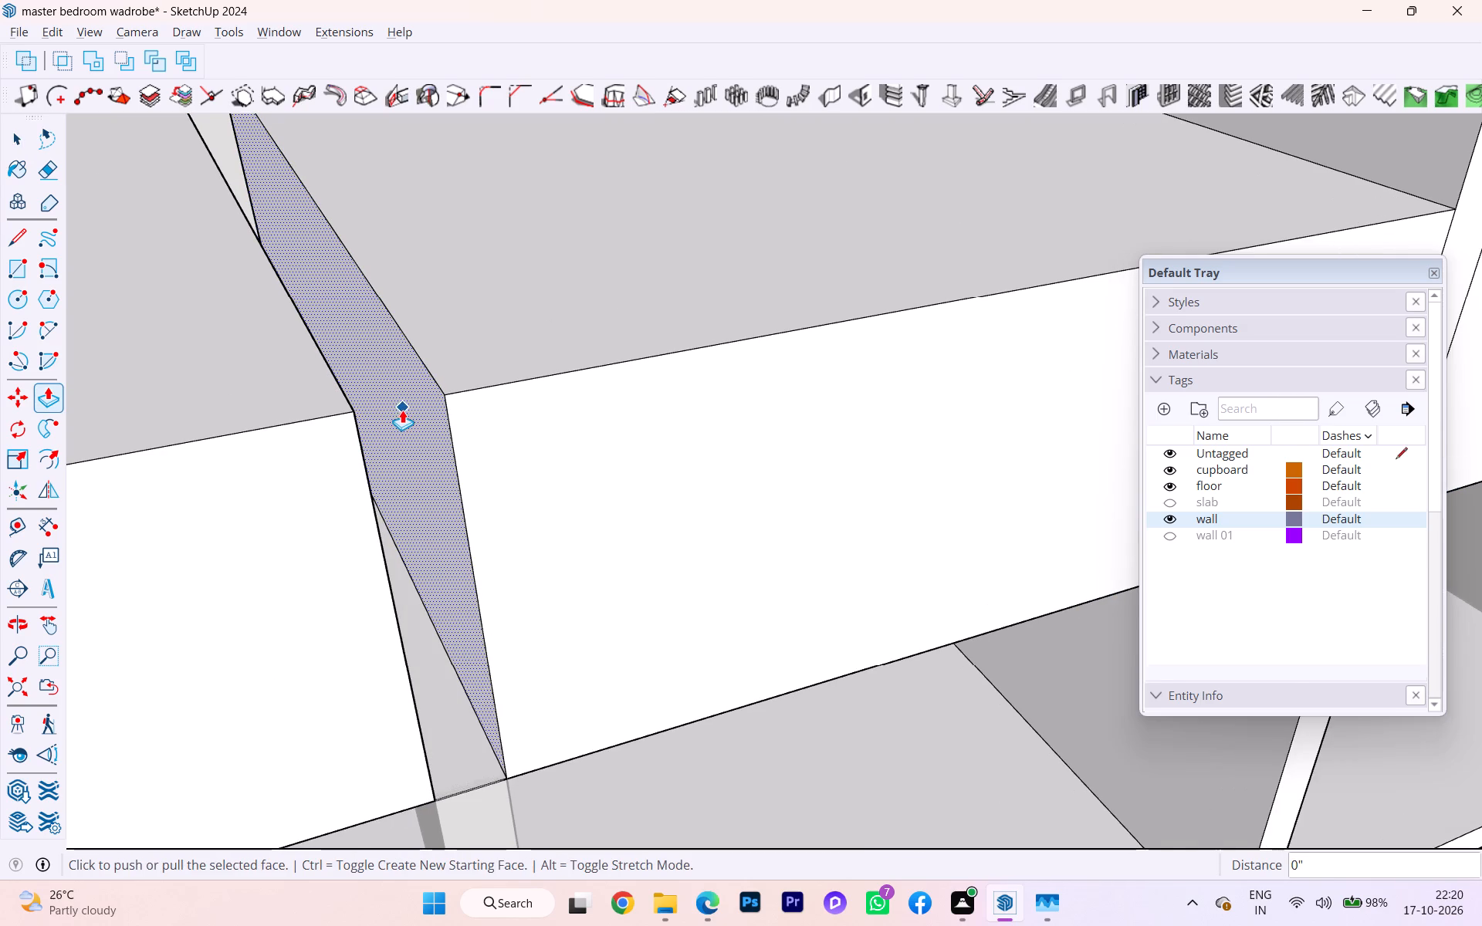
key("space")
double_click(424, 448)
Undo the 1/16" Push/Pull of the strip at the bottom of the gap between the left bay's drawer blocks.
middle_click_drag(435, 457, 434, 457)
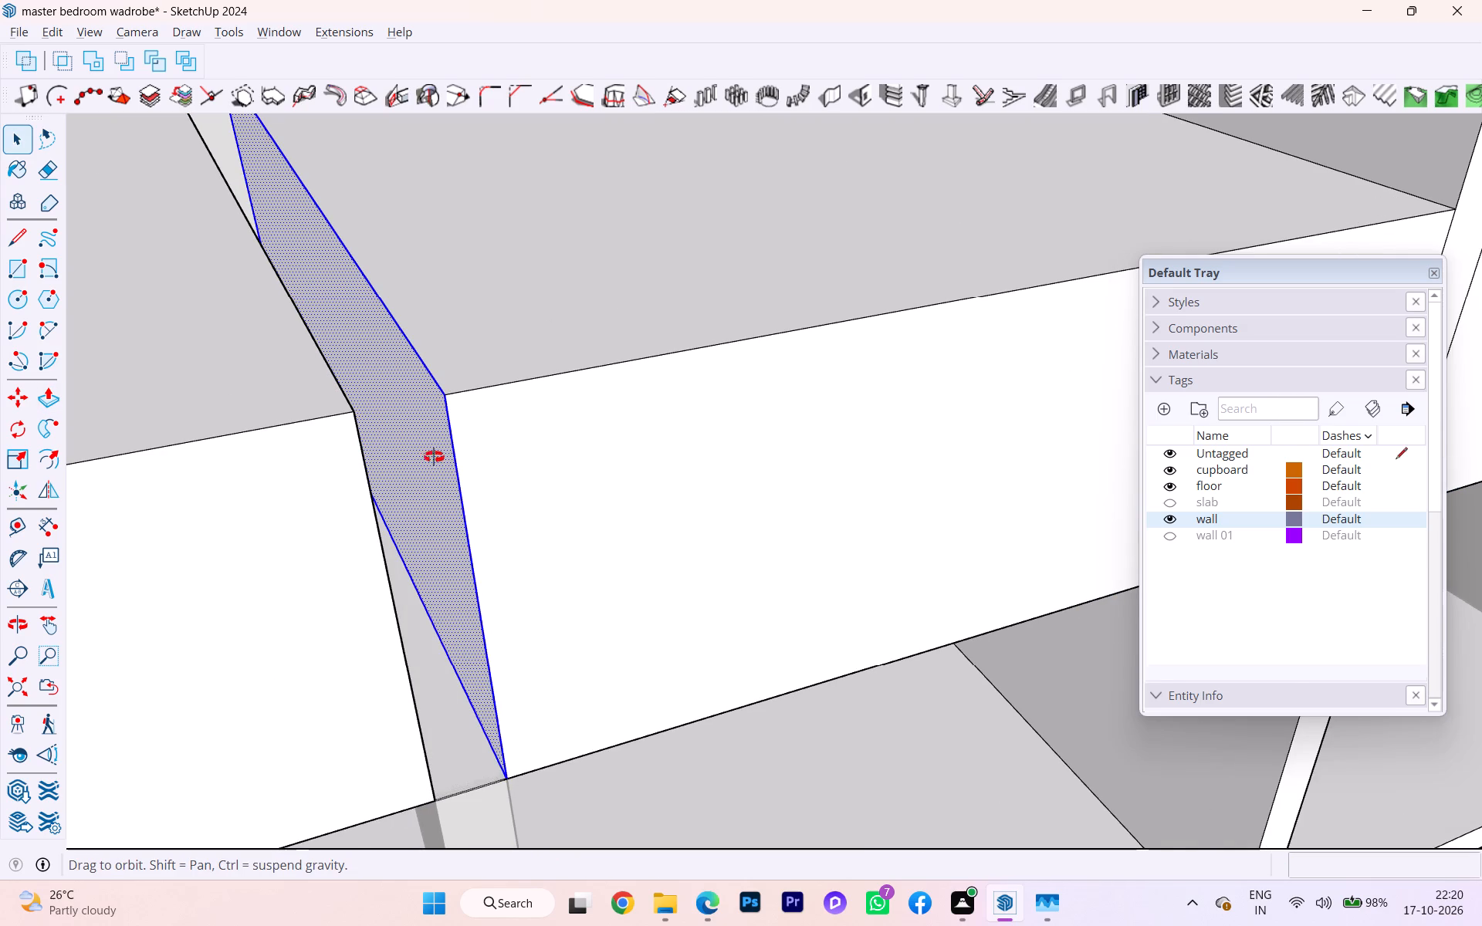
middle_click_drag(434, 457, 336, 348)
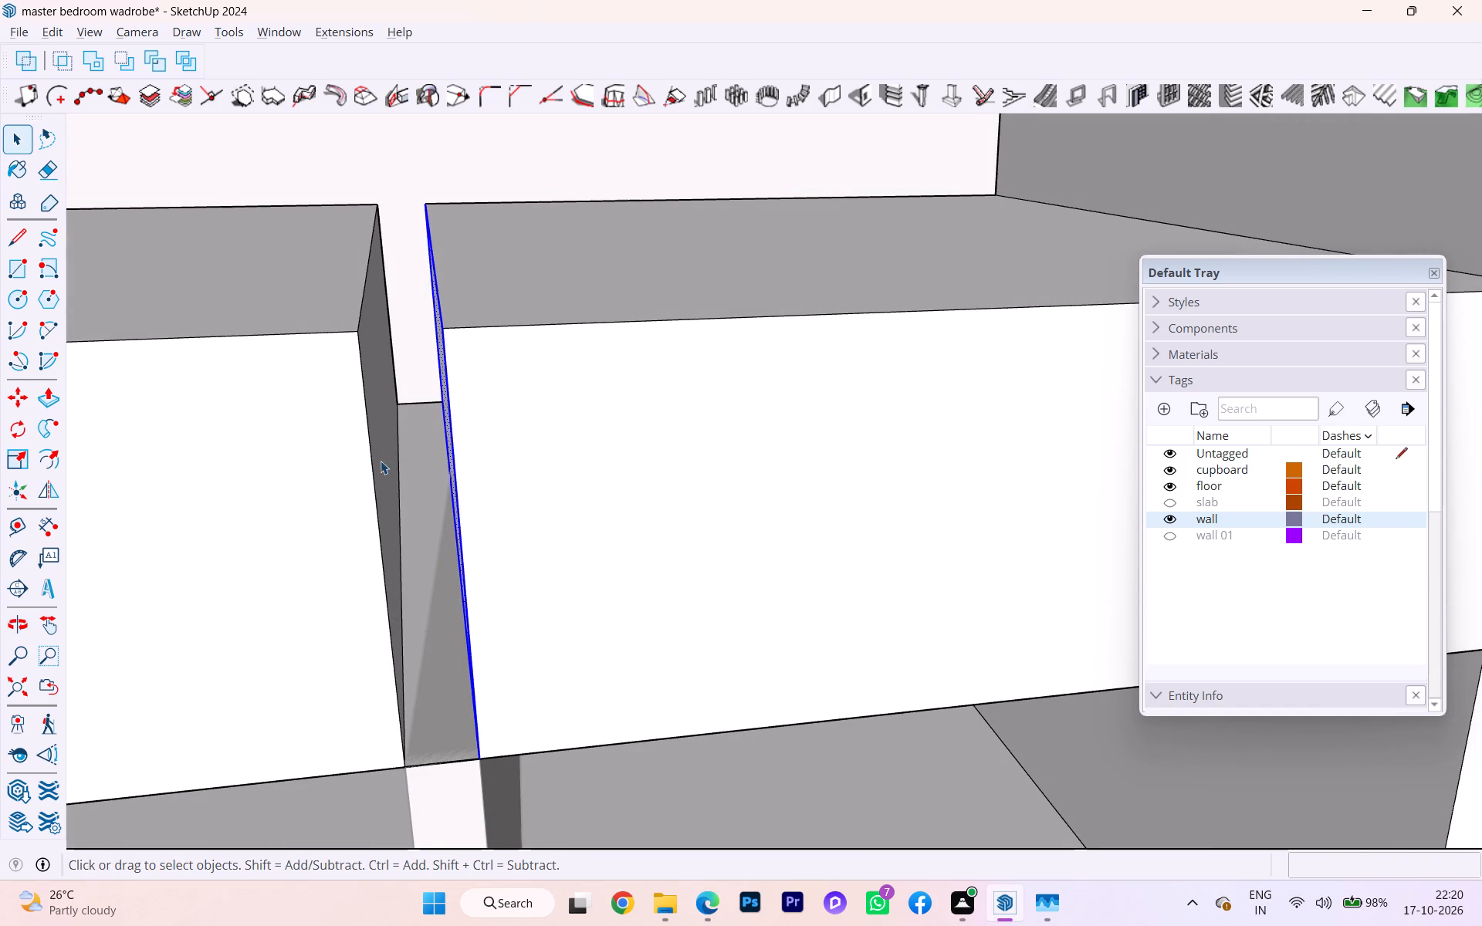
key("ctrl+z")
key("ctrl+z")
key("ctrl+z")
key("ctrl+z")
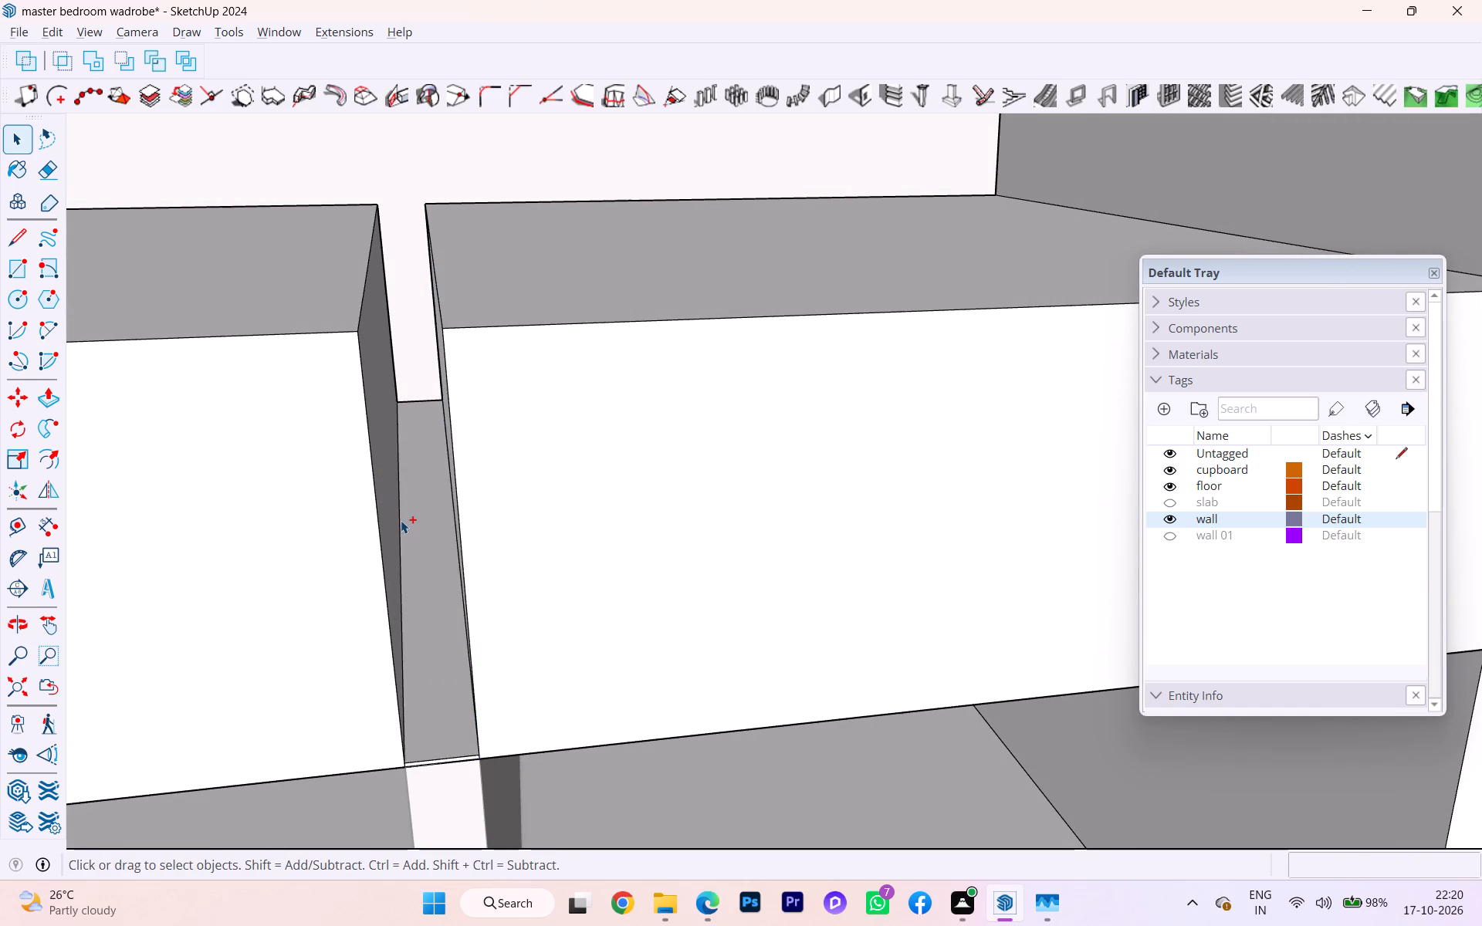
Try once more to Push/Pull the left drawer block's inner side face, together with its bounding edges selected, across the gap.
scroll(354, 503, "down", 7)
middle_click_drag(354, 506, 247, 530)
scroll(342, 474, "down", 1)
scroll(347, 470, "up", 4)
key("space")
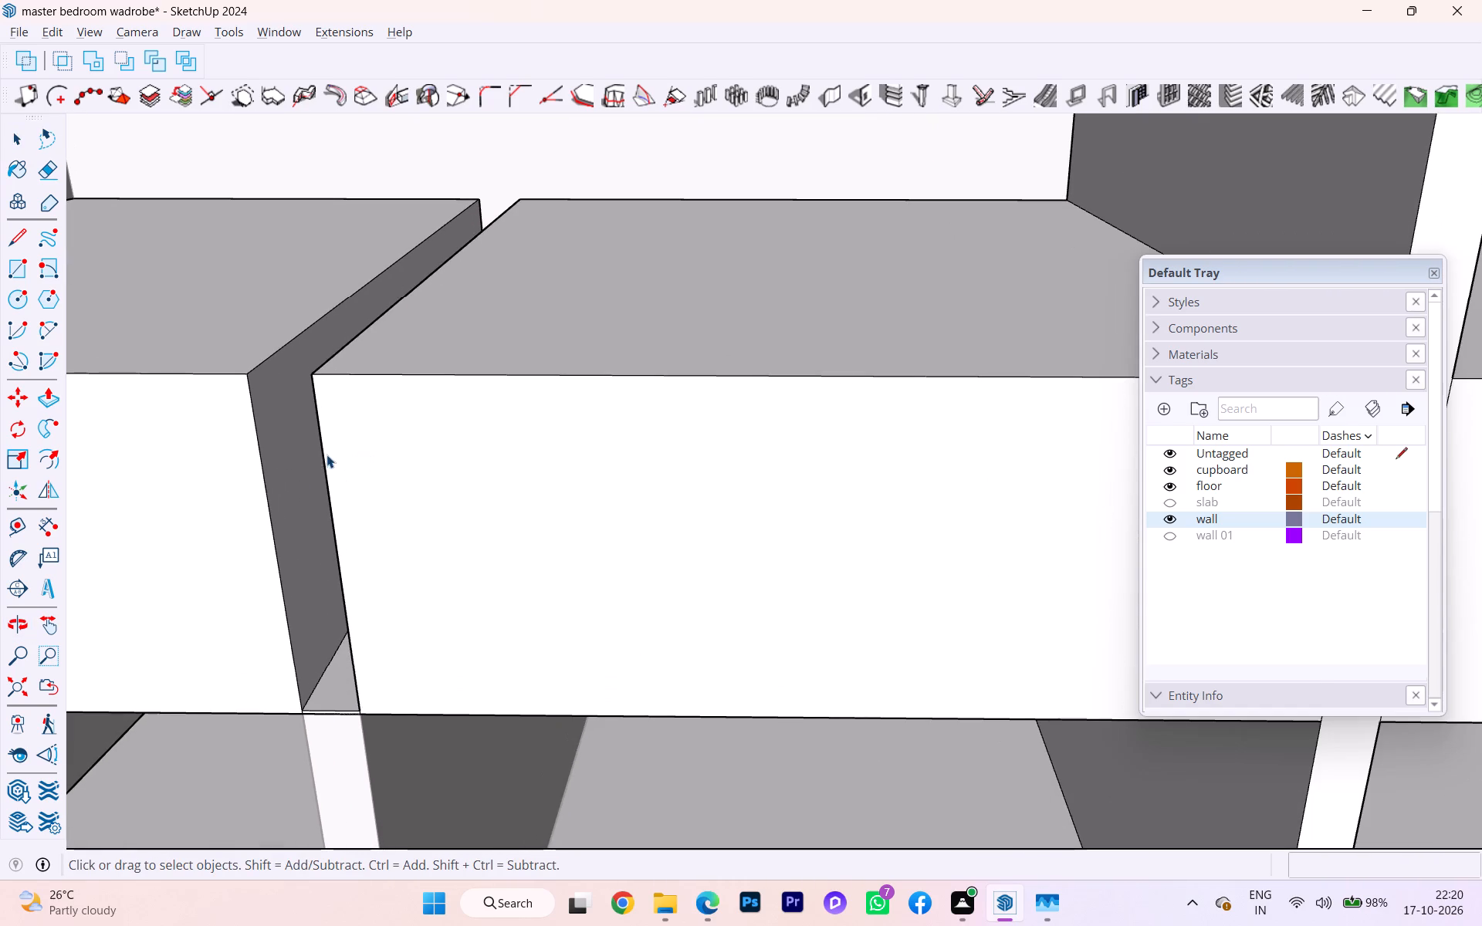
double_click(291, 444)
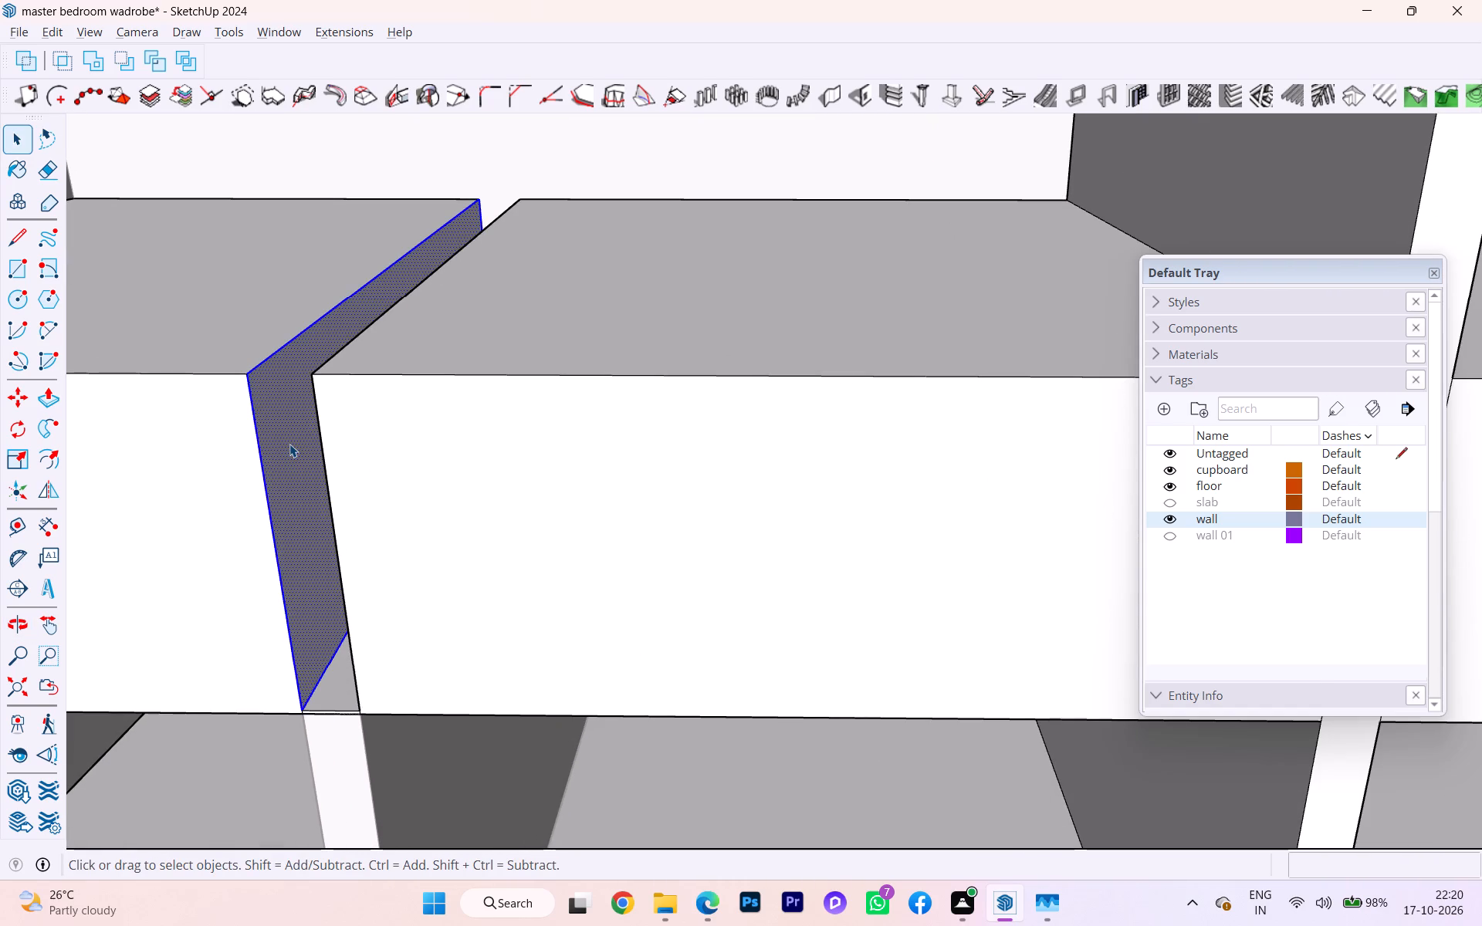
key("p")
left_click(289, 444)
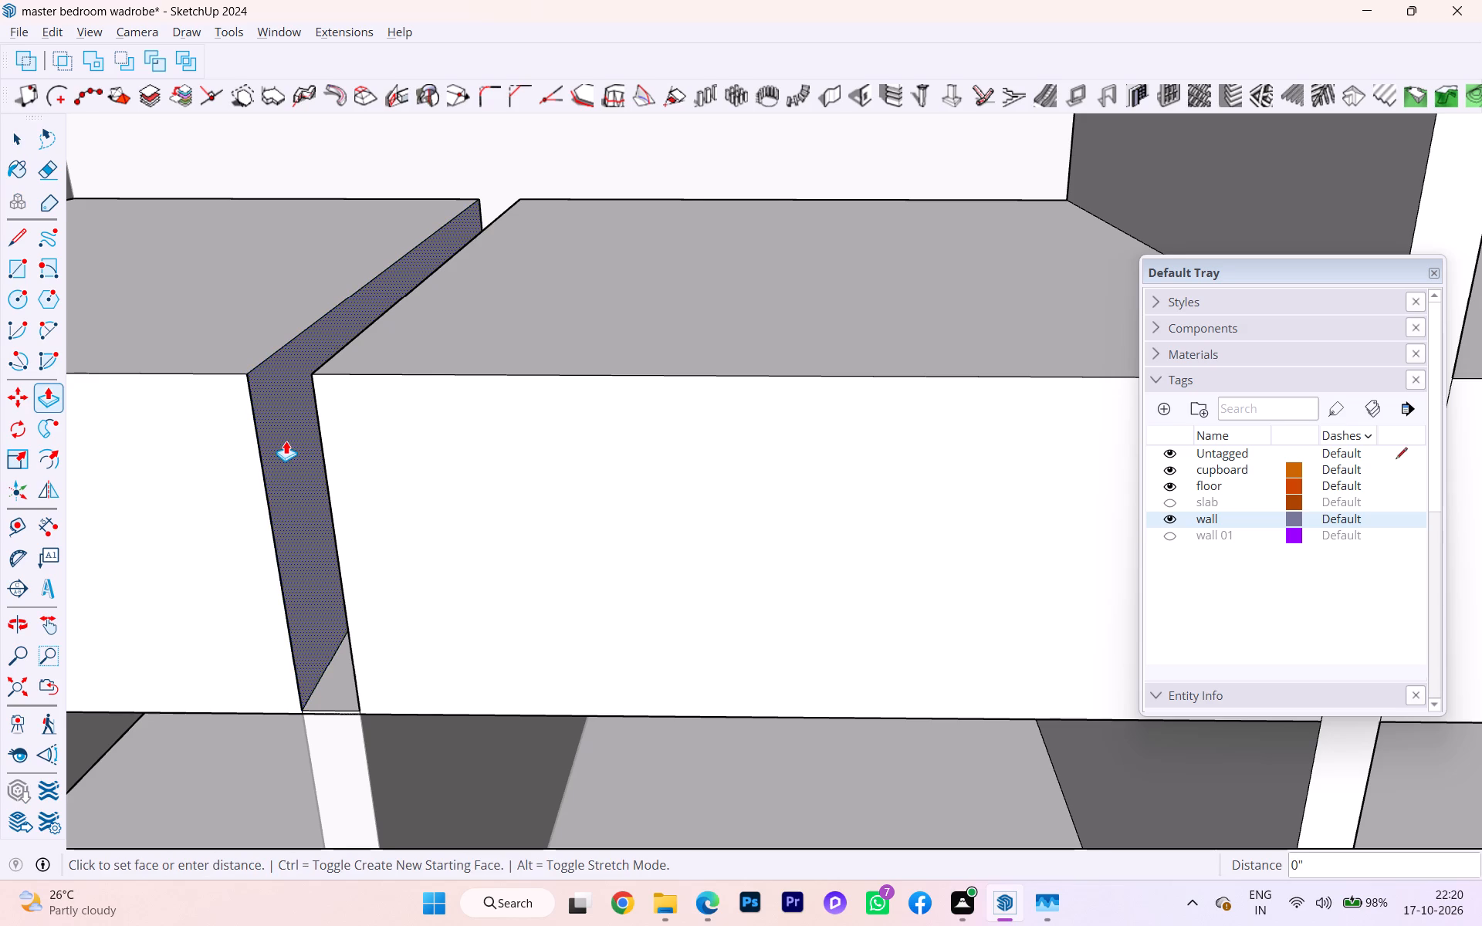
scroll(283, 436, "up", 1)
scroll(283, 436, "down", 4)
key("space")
Examine the gap between the left bay's two drawer blocks and the strip above the divider from both sides.
scroll(315, 688, "up", 2)
scroll(315, 687, "down", 1)
scroll(315, 686, "up", 1)
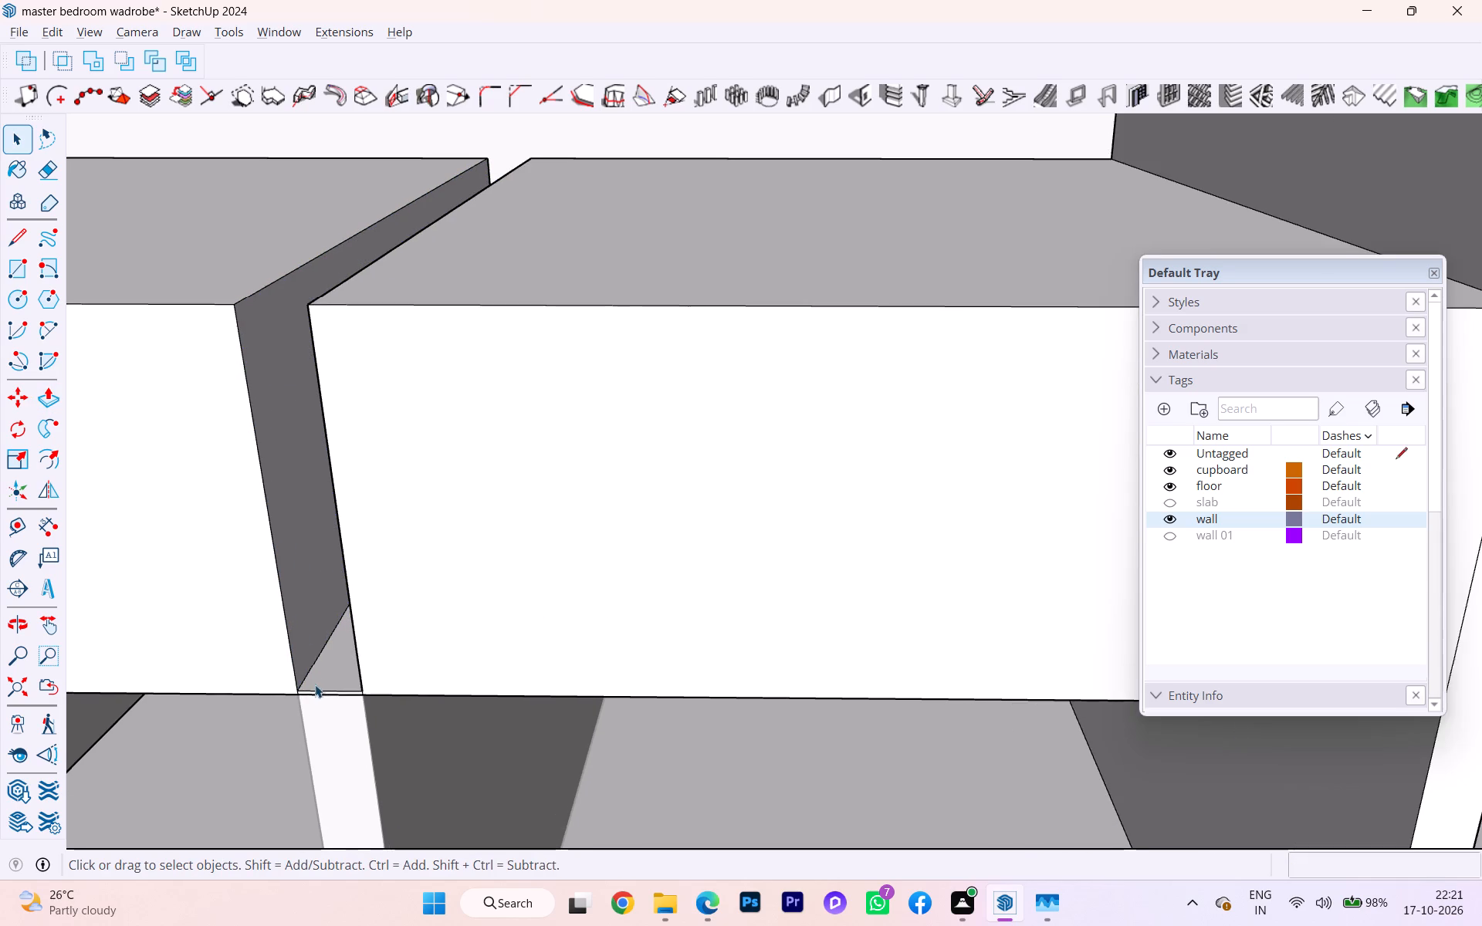
scroll(316, 671, "up", 2)
middle_click_drag(291, 596, 413, 611)
scroll(291, 596, "down", 1)
scroll(290, 508, "down", 4)
middle_click_drag(290, 508, 320, 483)
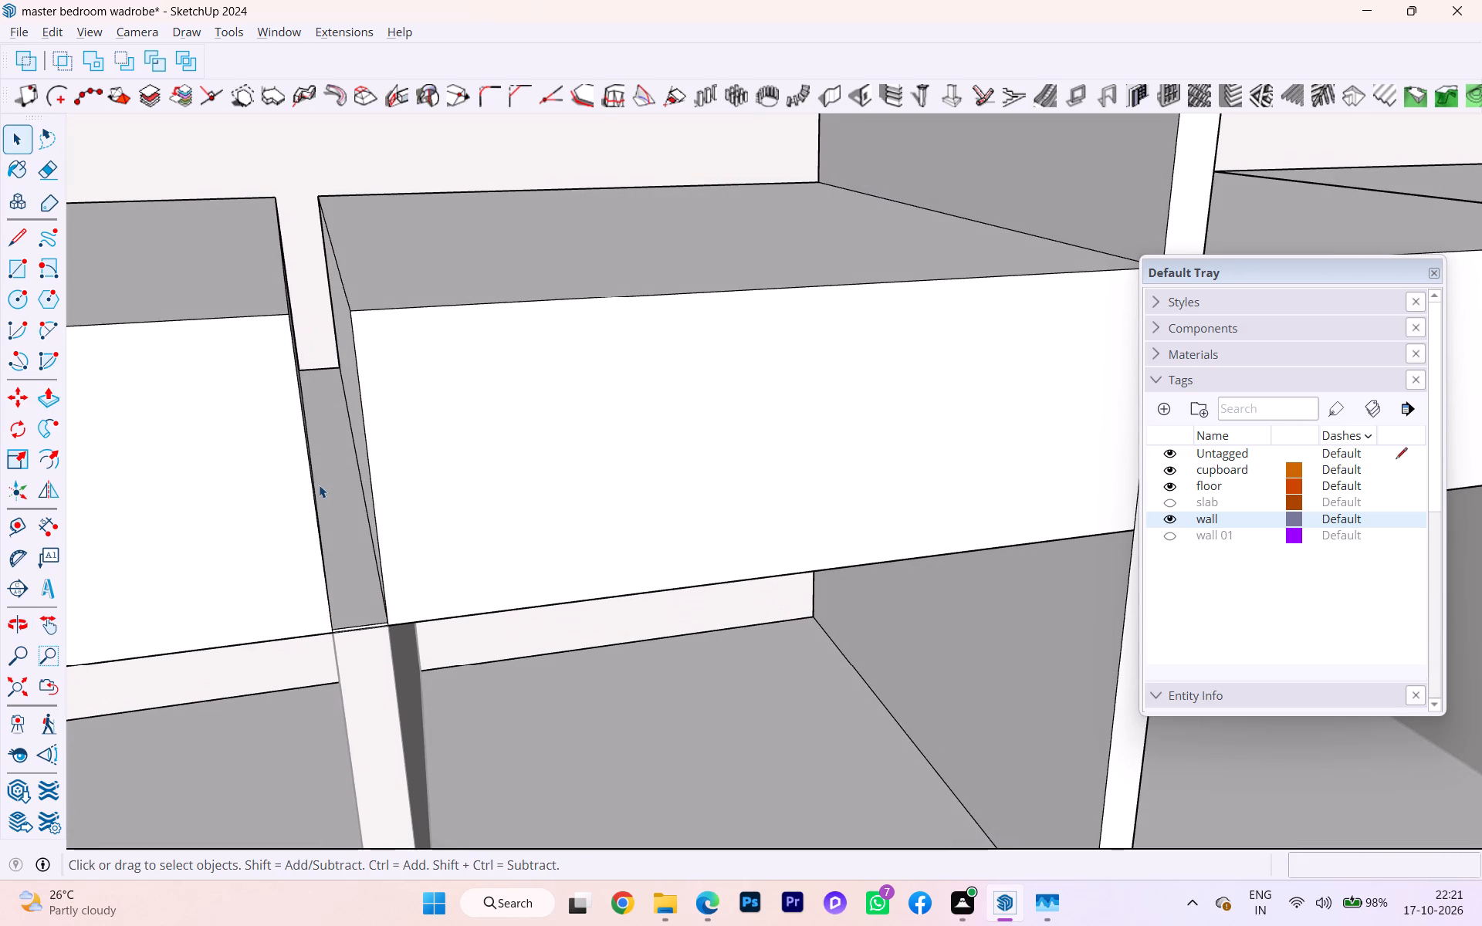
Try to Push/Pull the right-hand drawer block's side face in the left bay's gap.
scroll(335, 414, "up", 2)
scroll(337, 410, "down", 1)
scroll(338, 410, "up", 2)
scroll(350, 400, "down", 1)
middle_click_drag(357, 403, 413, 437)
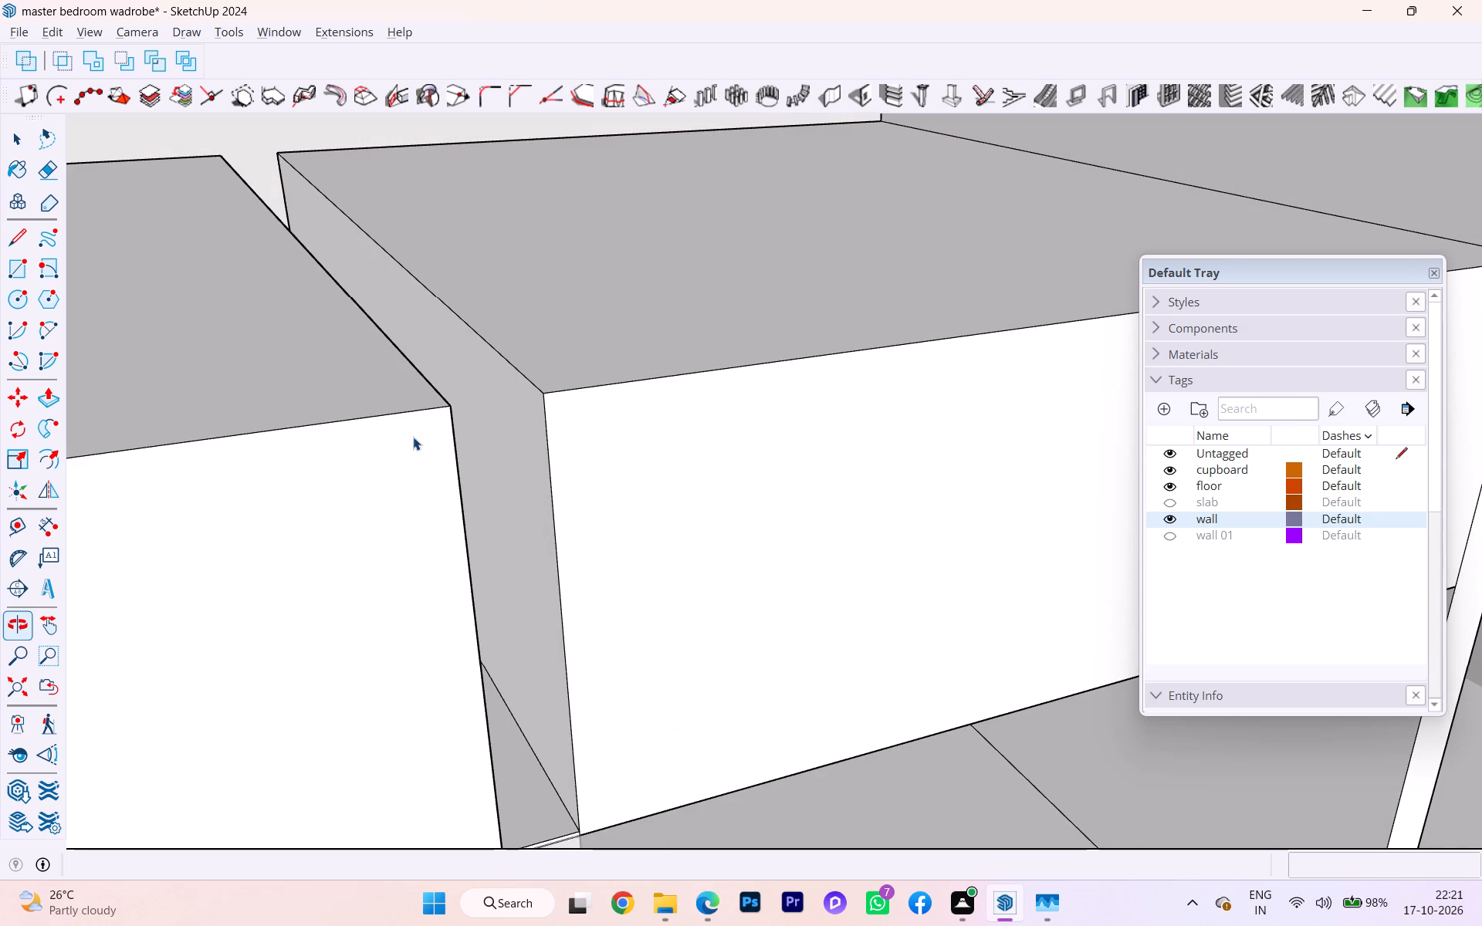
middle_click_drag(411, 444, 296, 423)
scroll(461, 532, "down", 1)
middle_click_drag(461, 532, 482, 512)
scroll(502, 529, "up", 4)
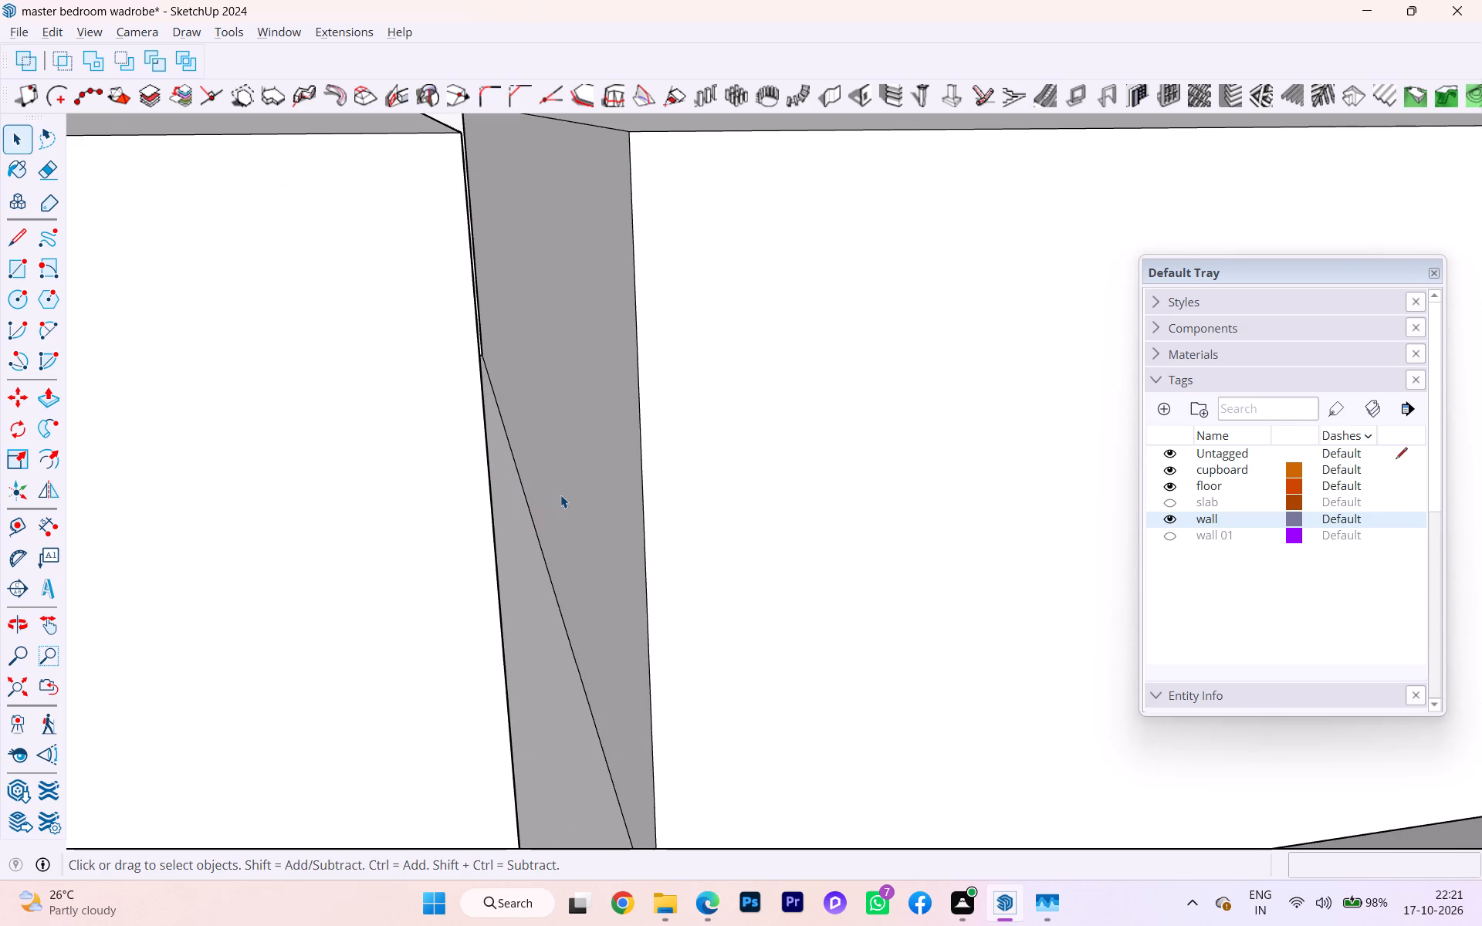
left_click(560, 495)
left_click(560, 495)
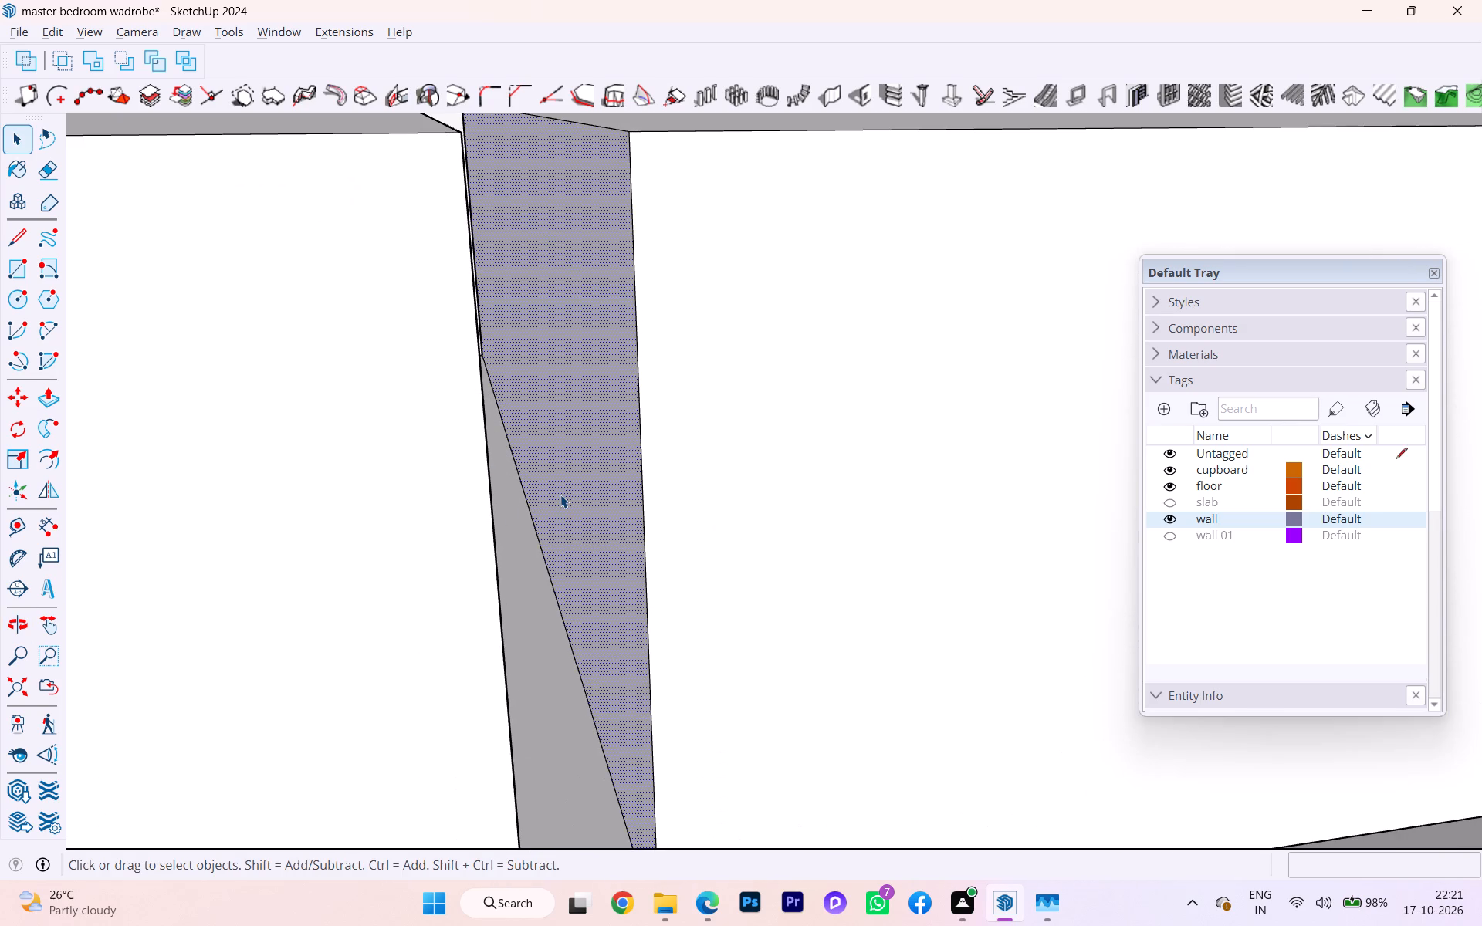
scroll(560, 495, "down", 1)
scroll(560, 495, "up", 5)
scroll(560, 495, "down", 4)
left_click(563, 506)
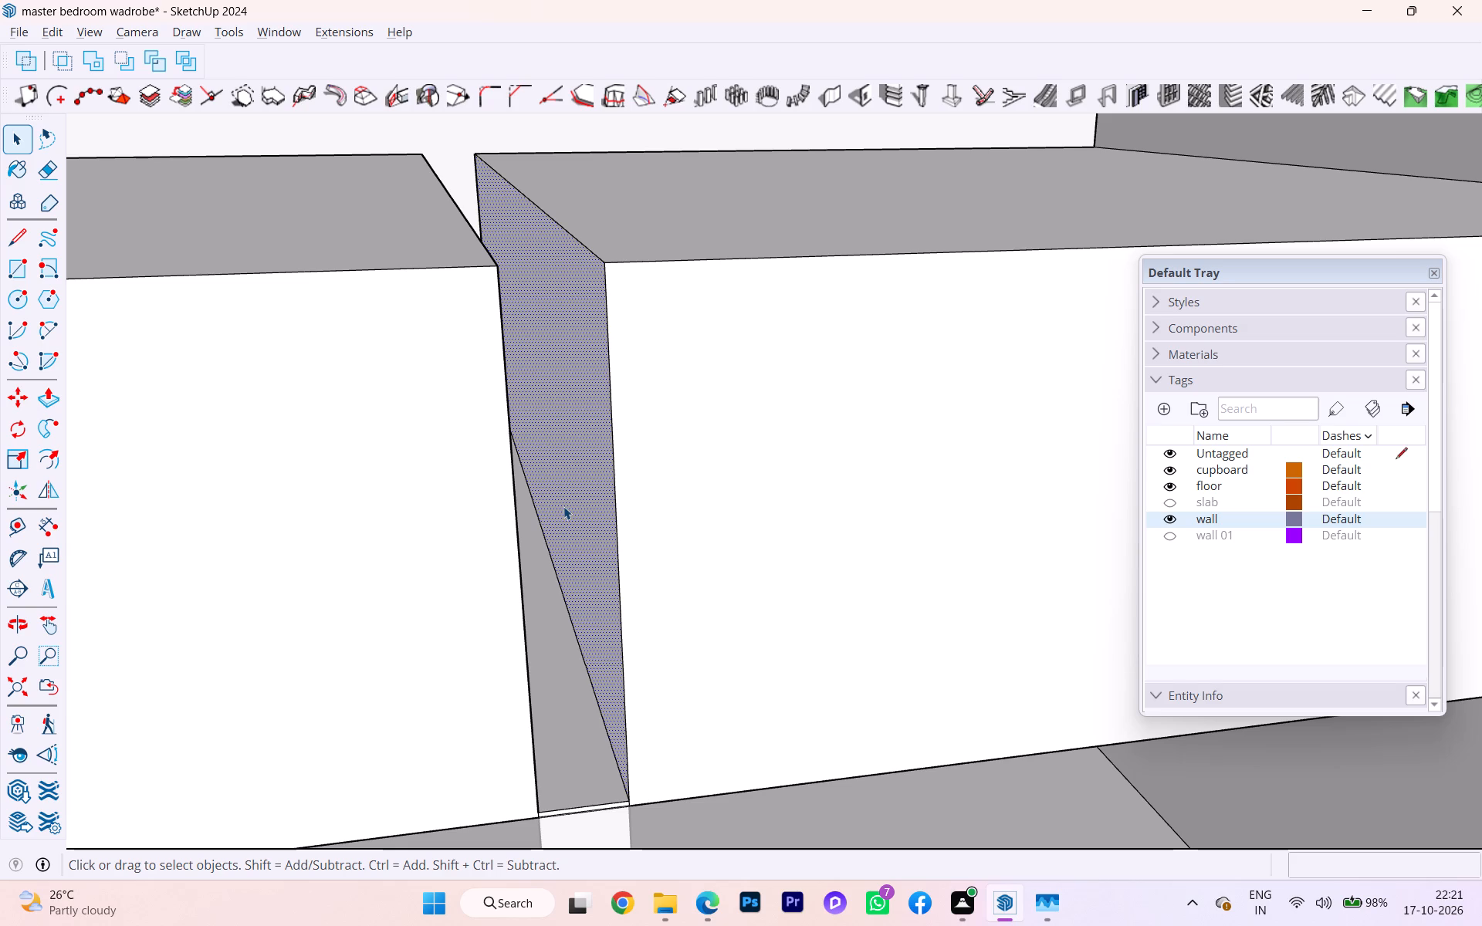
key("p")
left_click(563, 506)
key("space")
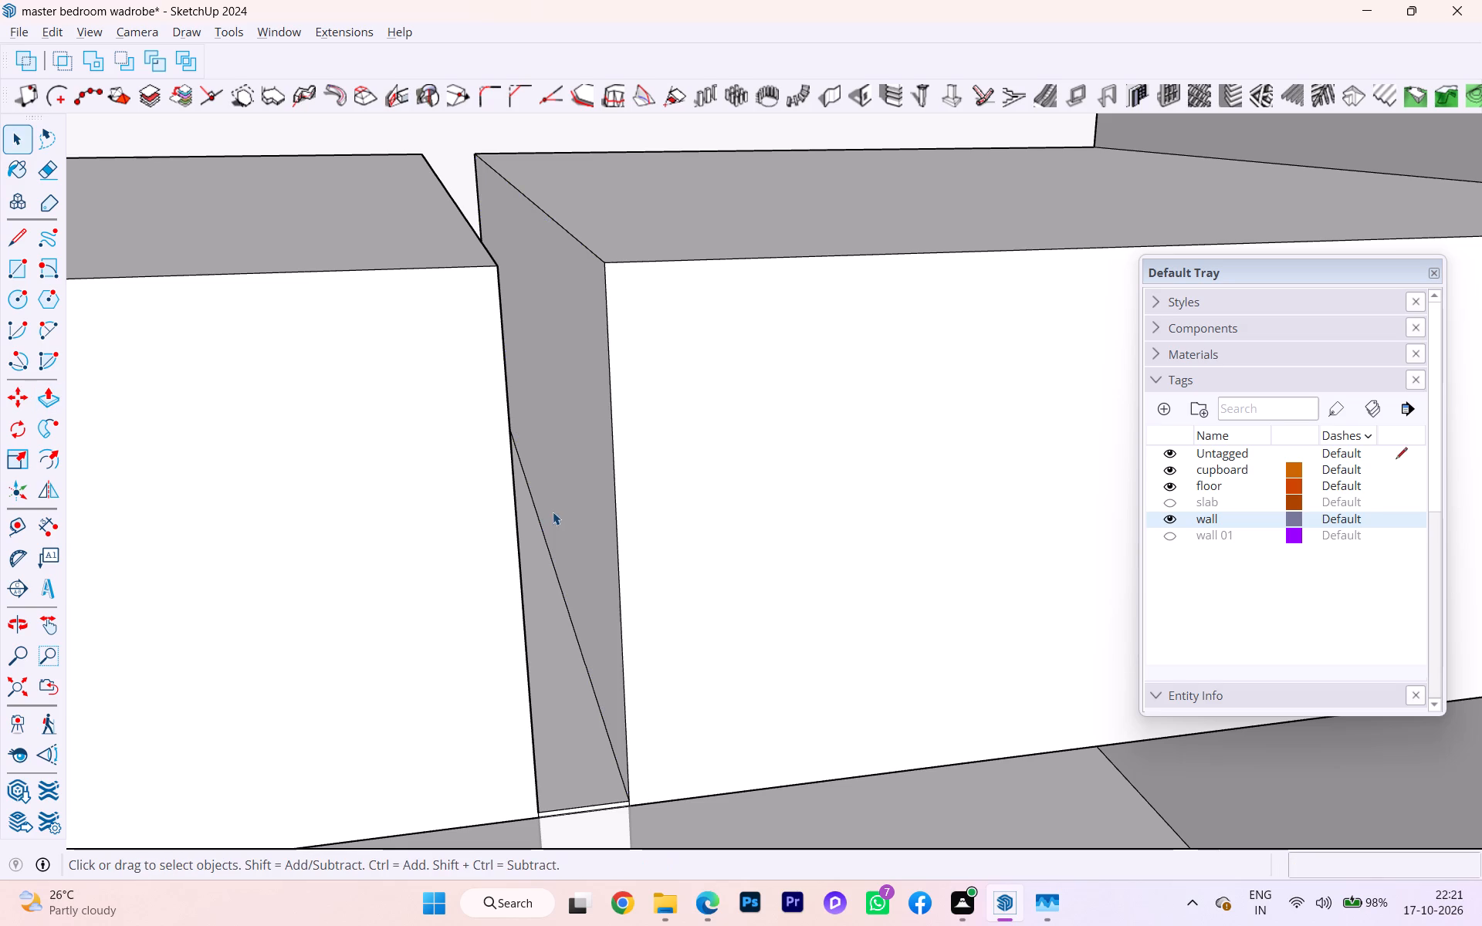
Examine the left bay's gap and the left drawer block's inner side face down to its lower front corner.
scroll(573, 545, "down", 1)
middle_click_drag(573, 550, 544, 551)
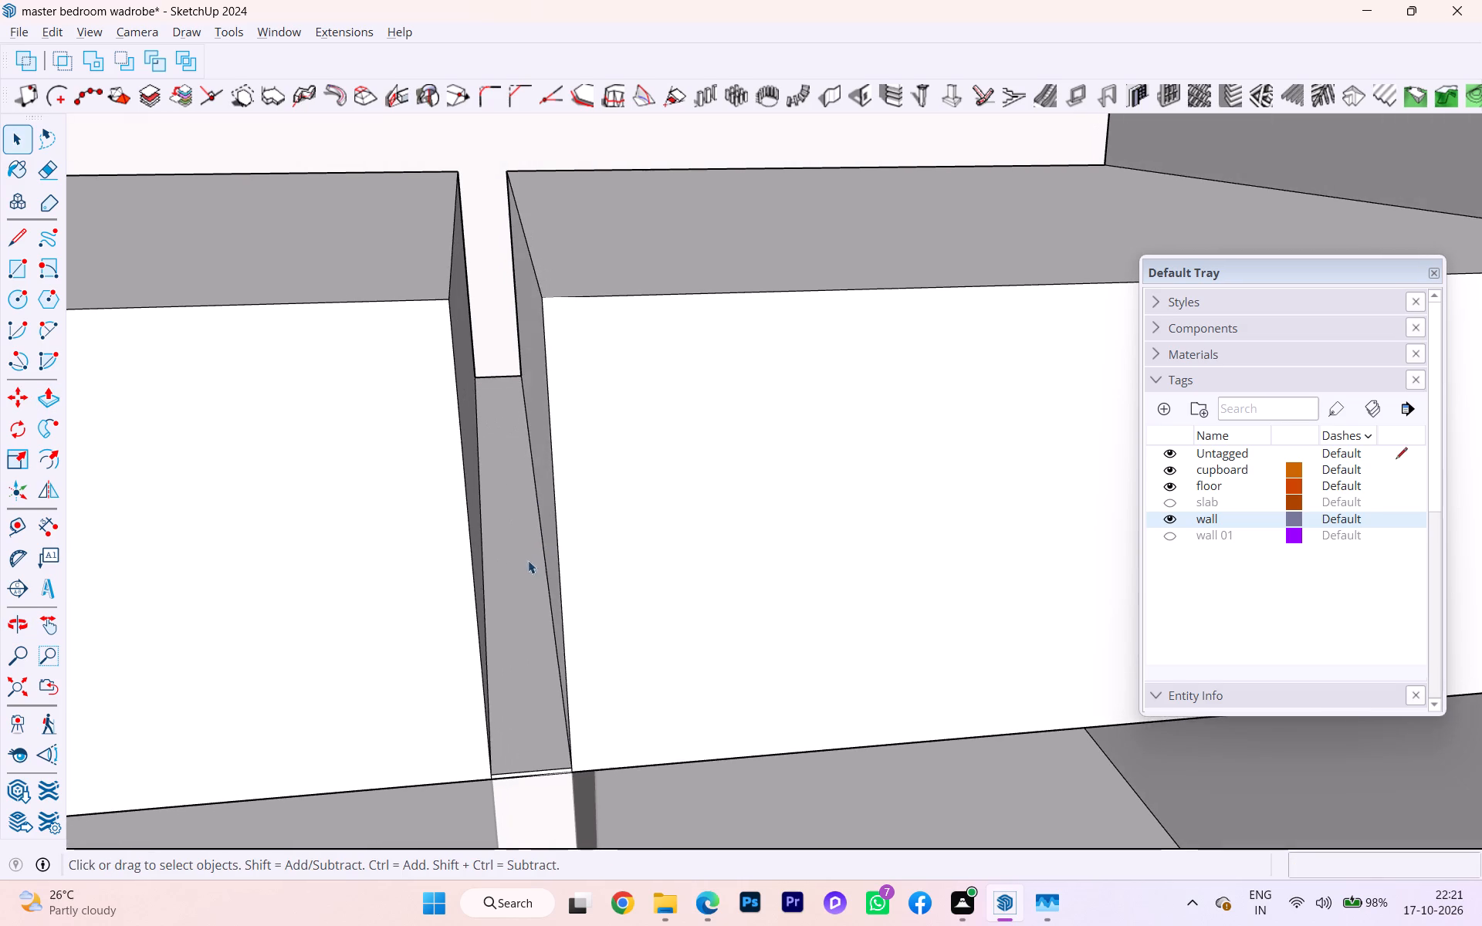
scroll(458, 520, "down", 5)
scroll(458, 520, "up", 2)
scroll(462, 517, "down", 12)
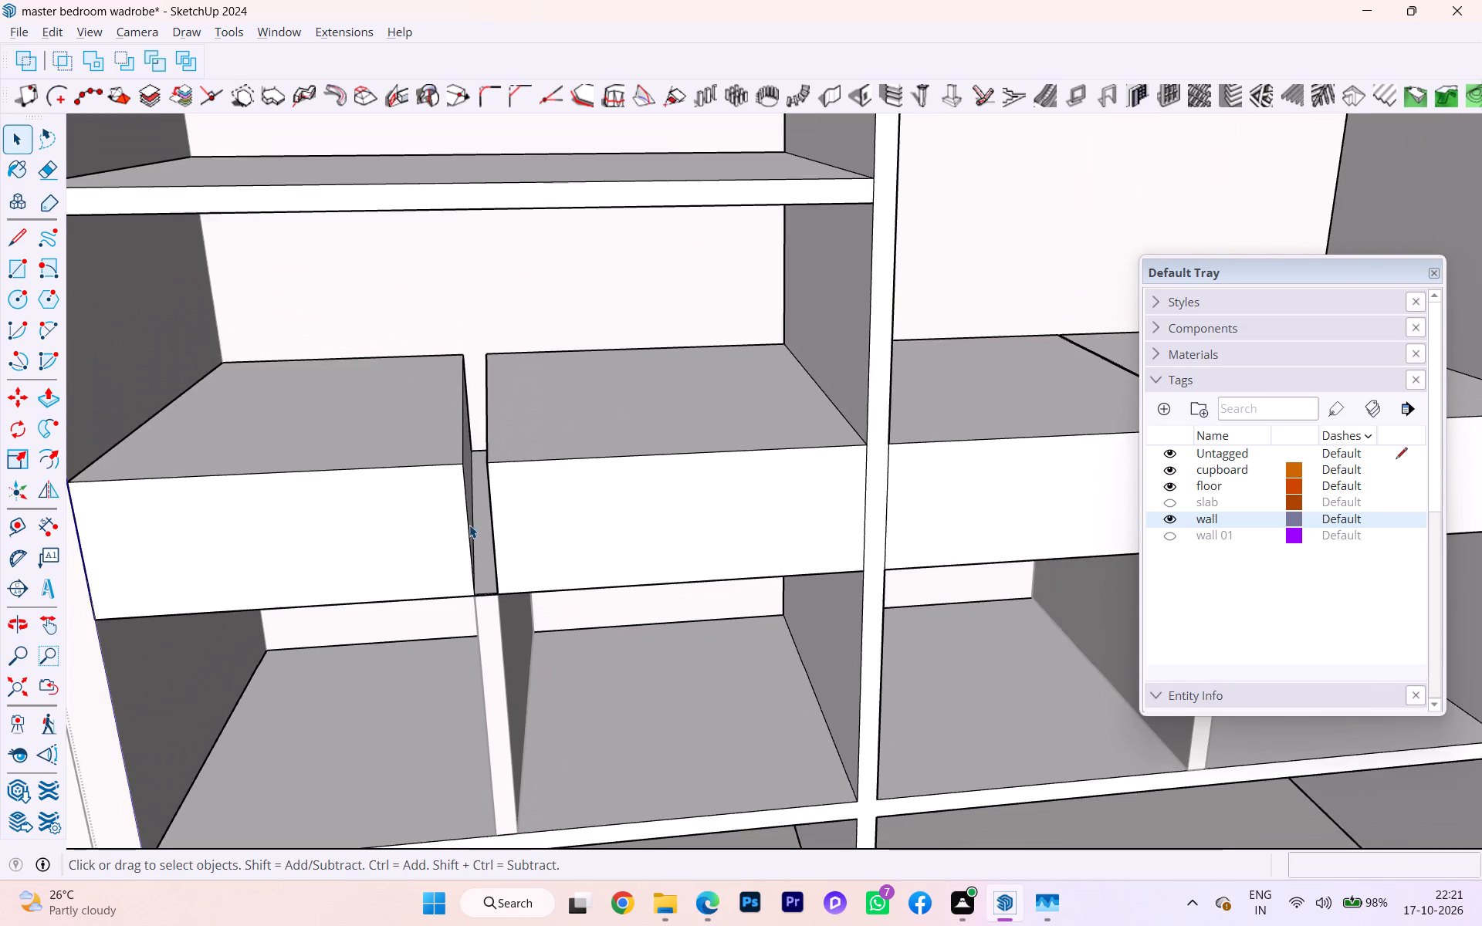
scroll(468, 526, "down", 2)
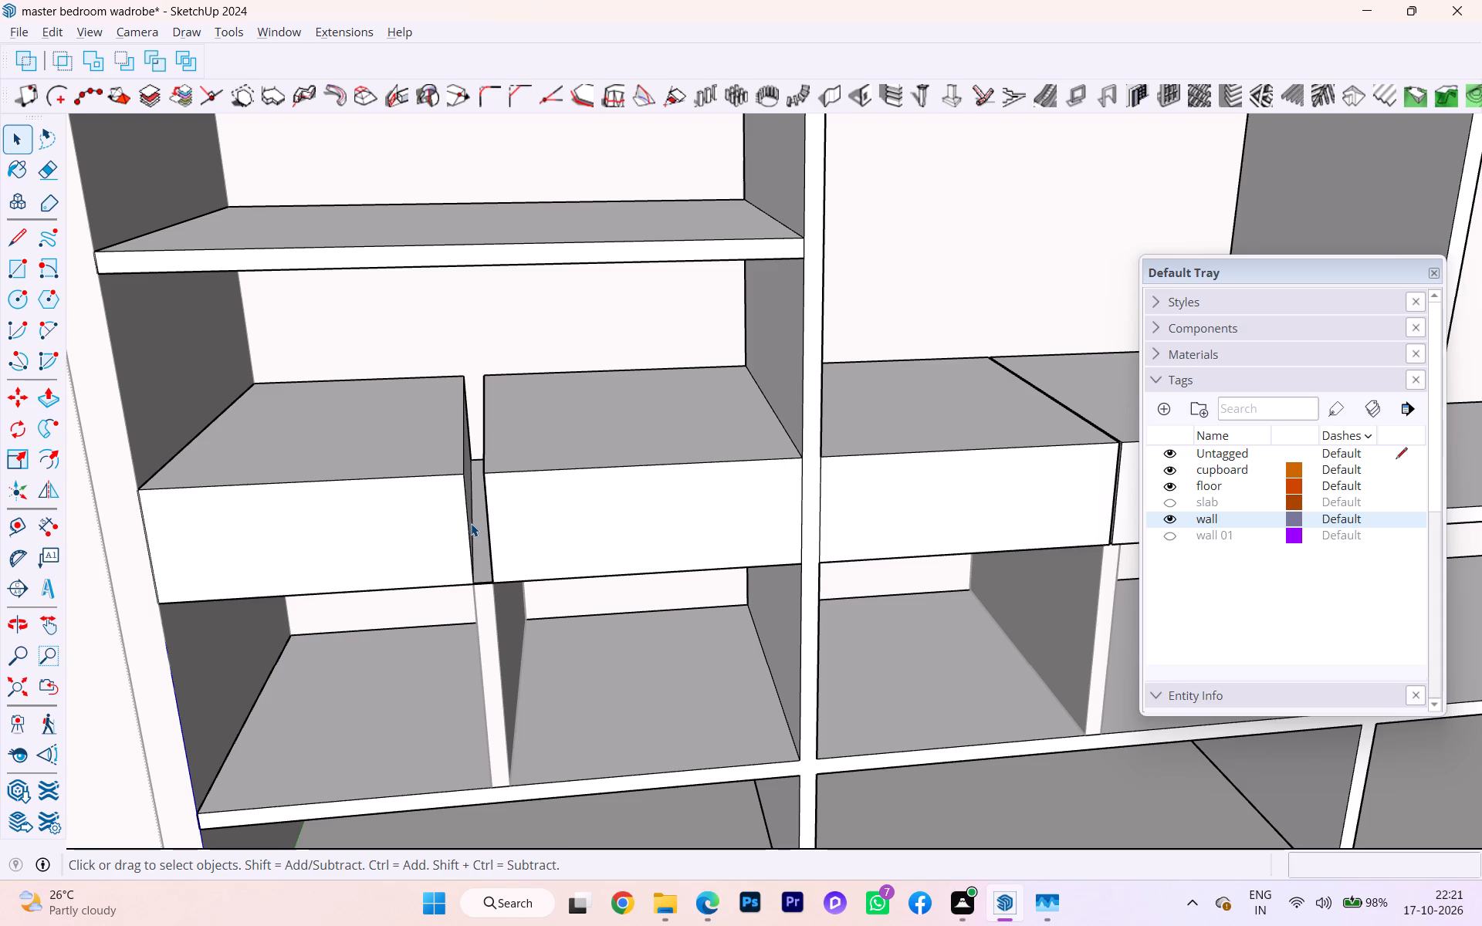
scroll(469, 511, "up", 1)
scroll(469, 510, "down", 1)
scroll(469, 510, "up", 1)
scroll(469, 505, "down", 1)
scroll(472, 495, "up", 3)
scroll(472, 495, "down", 1)
scroll(472, 495, "up", 2)
scroll(472, 495, "down", 2)
middle_click_drag(472, 495, 357, 501)
scroll(381, 492, "up", 8)
scroll(411, 482, "down", 2)
scroll(411, 482, "up", 8)
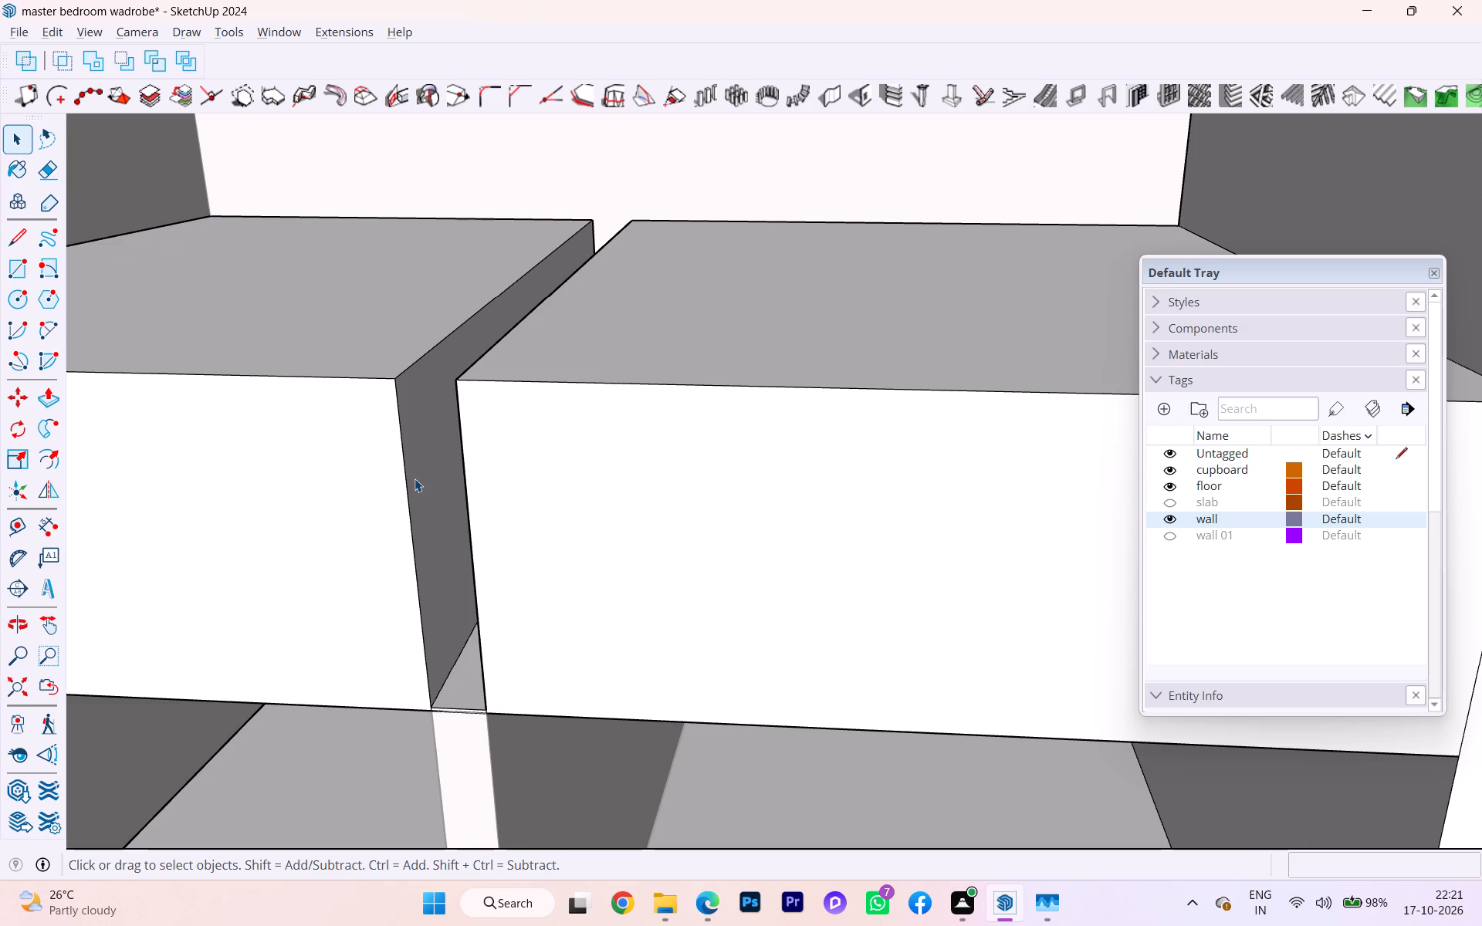
scroll(414, 478, "up", 2)
scroll(414, 478, "down", 1)
left_click(417, 467)
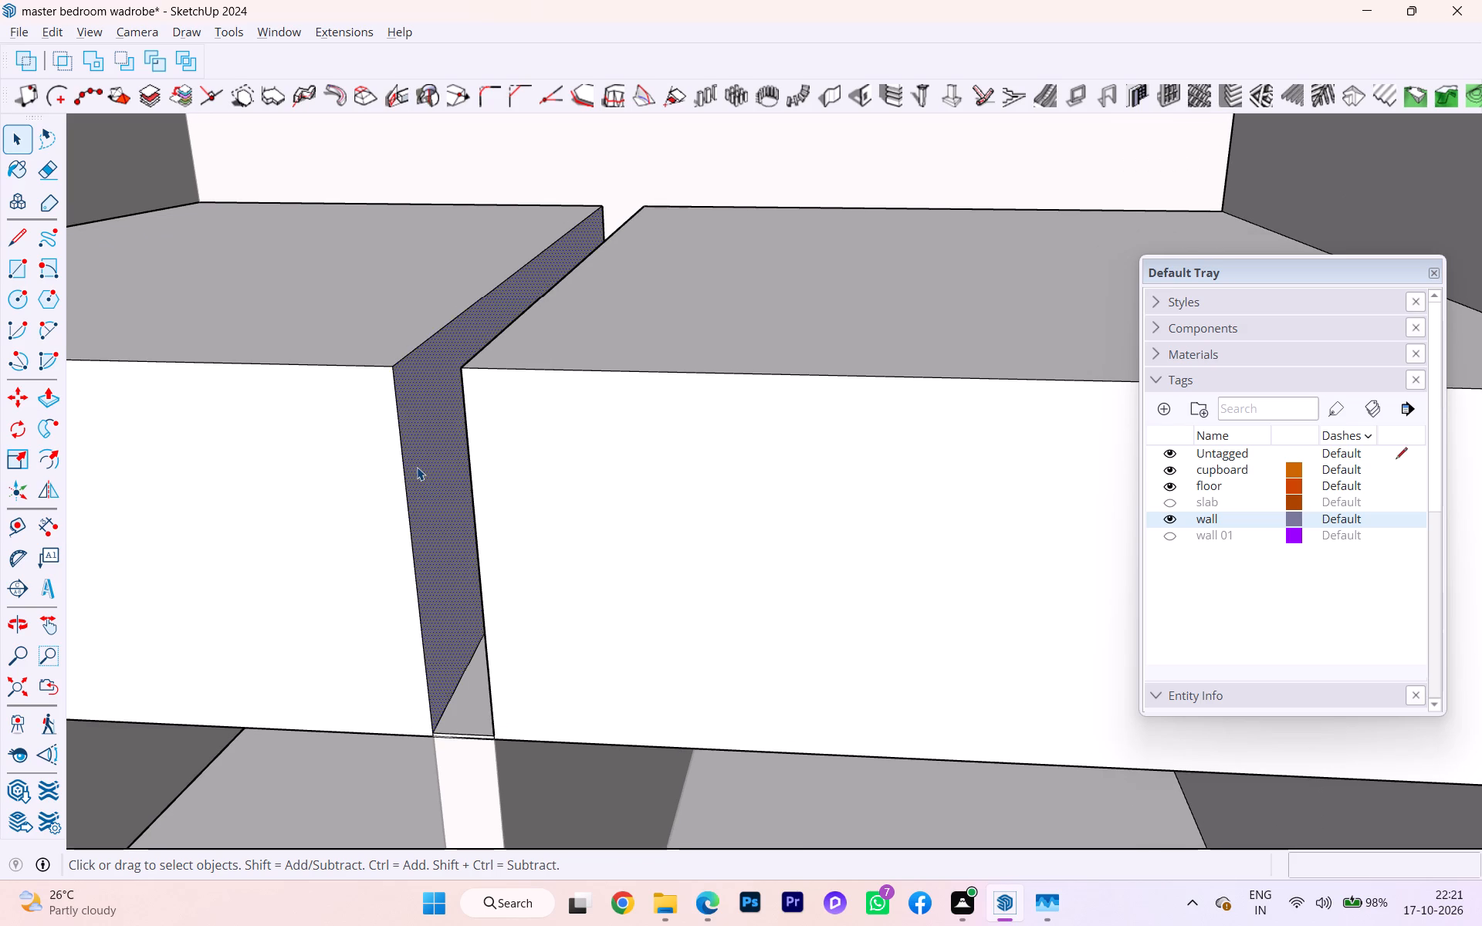
scroll(425, 728, "up", 1)
scroll(425, 730, "down", 1)
scroll(425, 730, "up", 1)
scroll(425, 730, "down", 2)
scroll(425, 730, "up", 7)
scroll(445, 715, "down", 3)
scroll(445, 715, "up", 2)
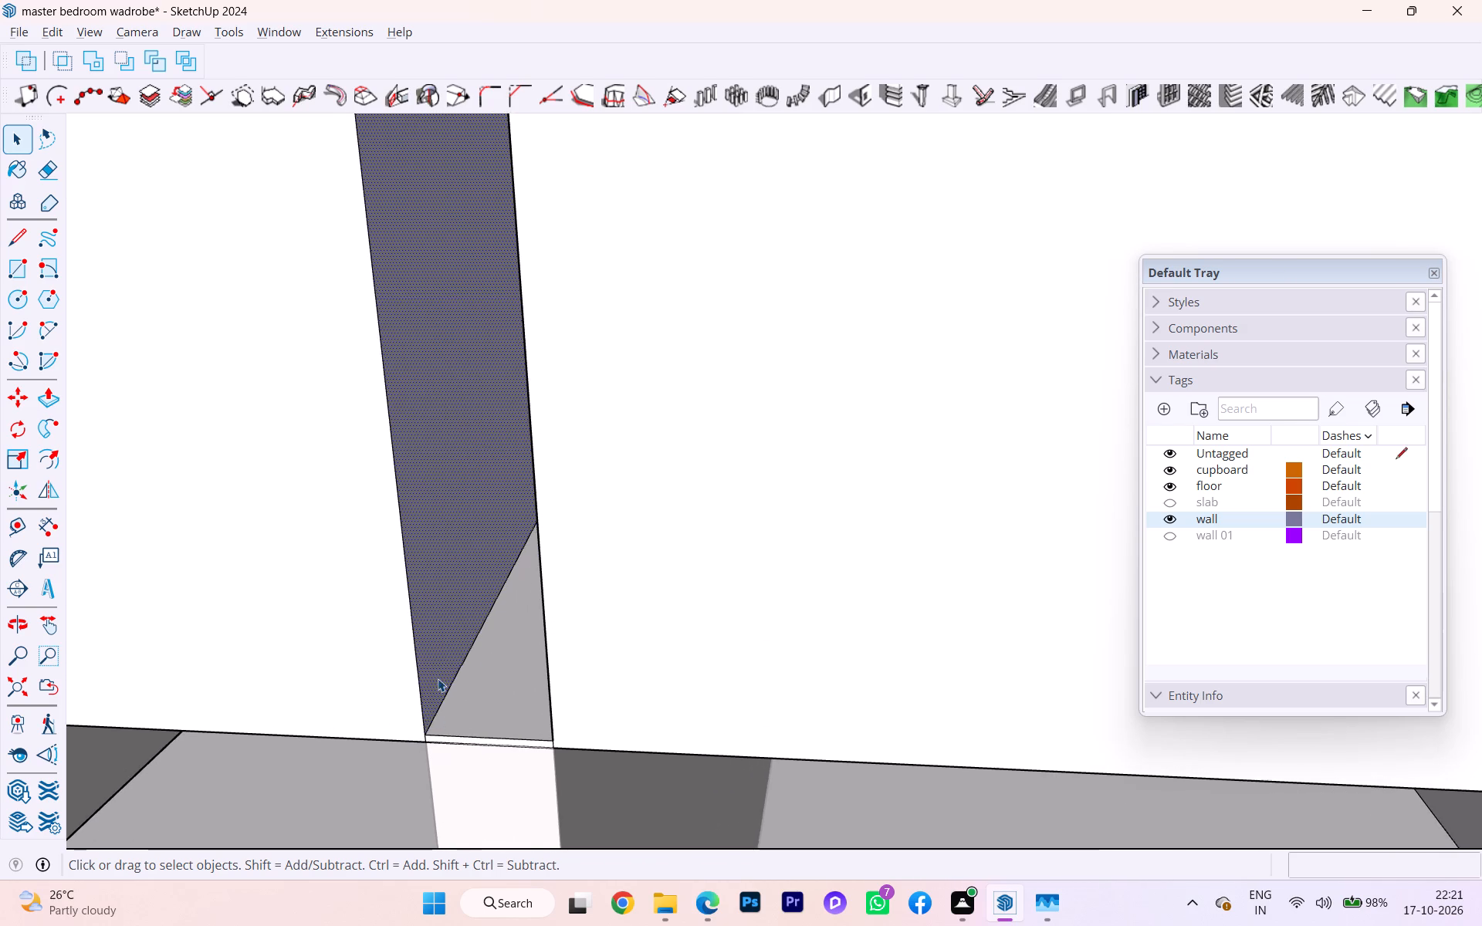
scroll(433, 660, "down", 2)
scroll(433, 660, "up", 1)
scroll(433, 660, "down", 7)
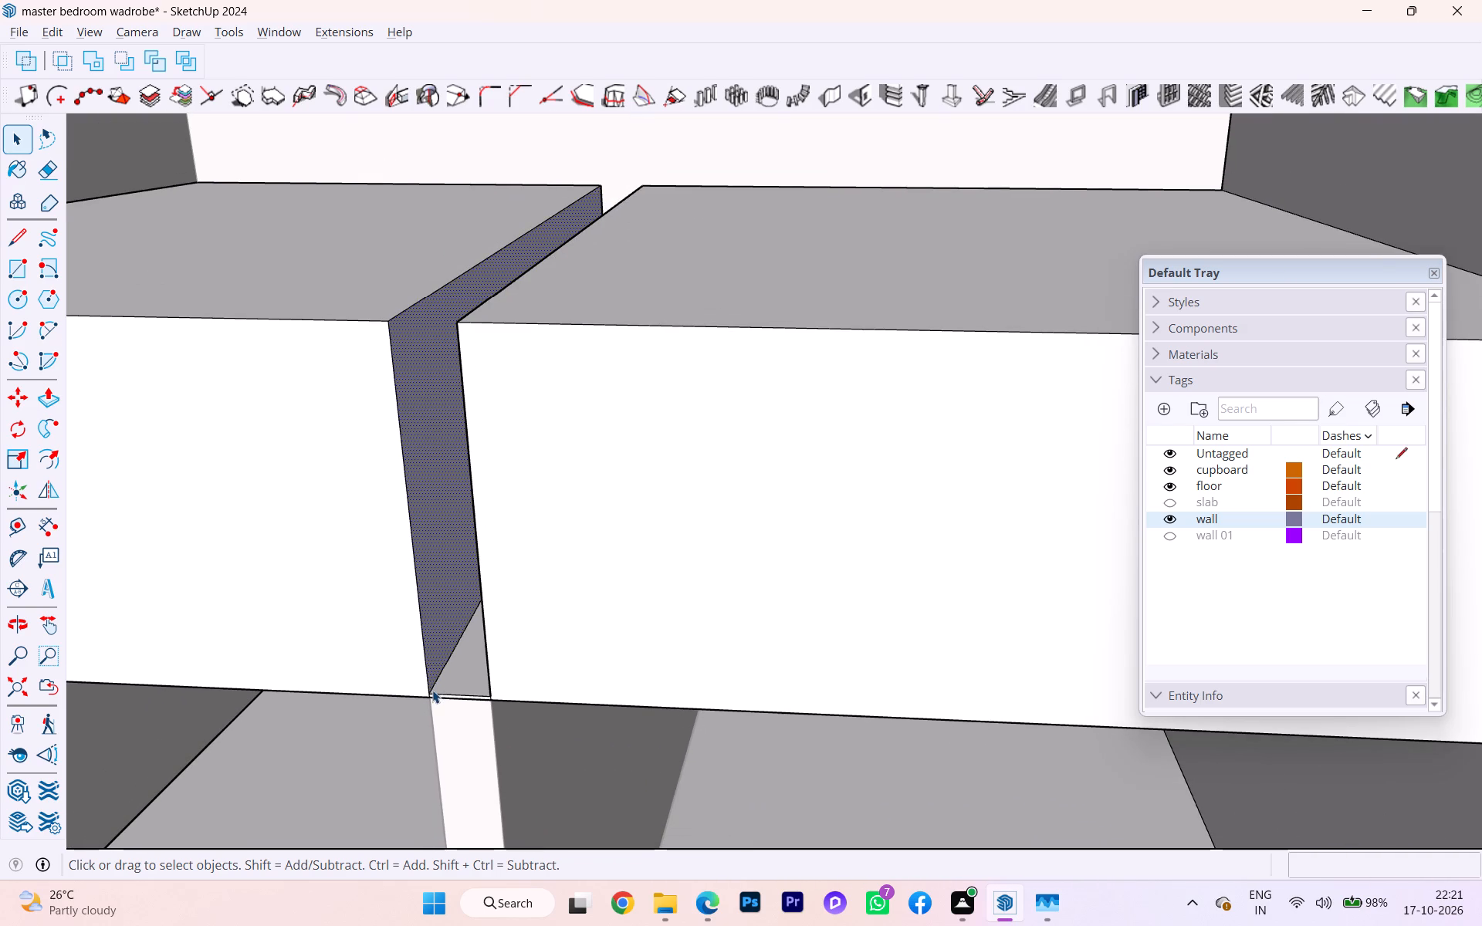
Draw a short vertical line from the lower front corner of the left drawer block's inner side face to the edge just below.
key("l")
key("Return")
scroll(430, 689, "up", 7)
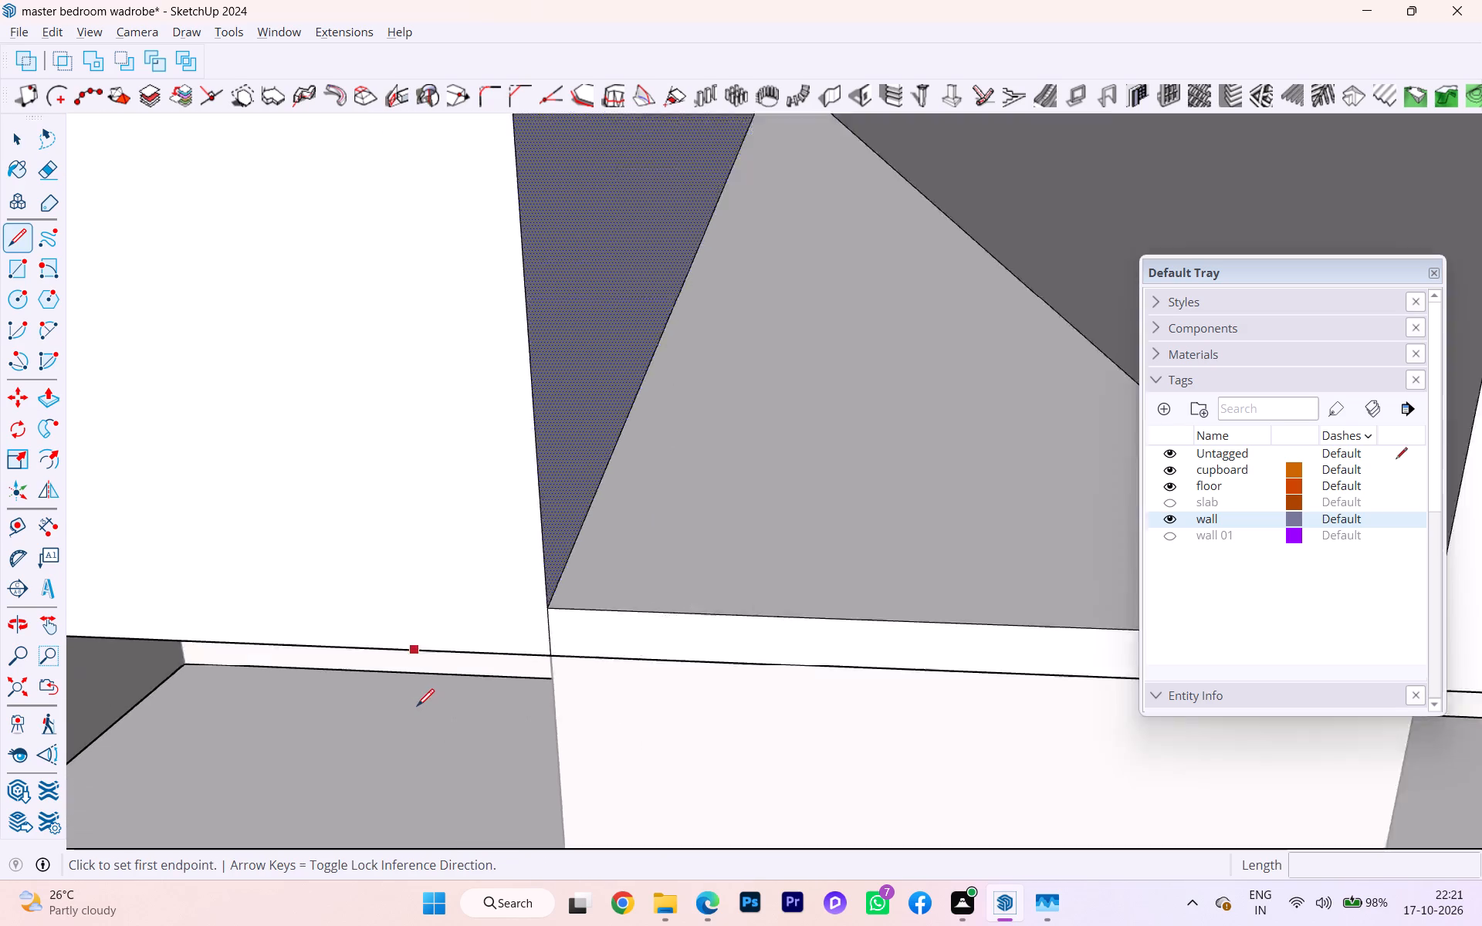
scroll(417, 706, "up", 2)
scroll(456, 686, "down", 4)
scroll(549, 679, "up", 3)
scroll(578, 652, "down", 2)
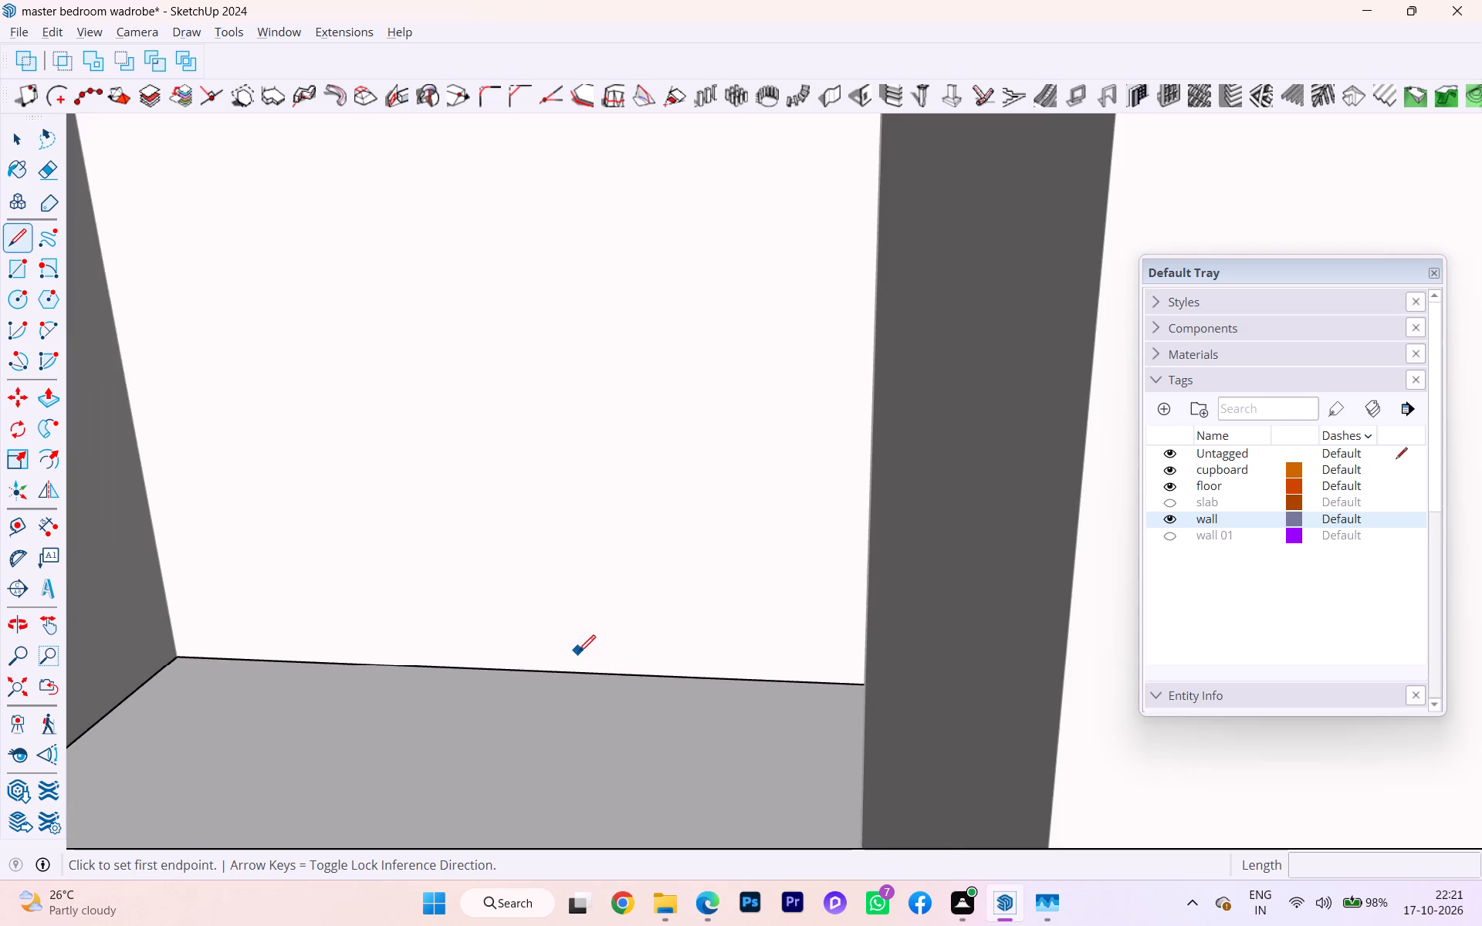
scroll(638, 654, "down", 2)
scroll(638, 654, "up", 2)
scroll(638, 654, "down", 2)
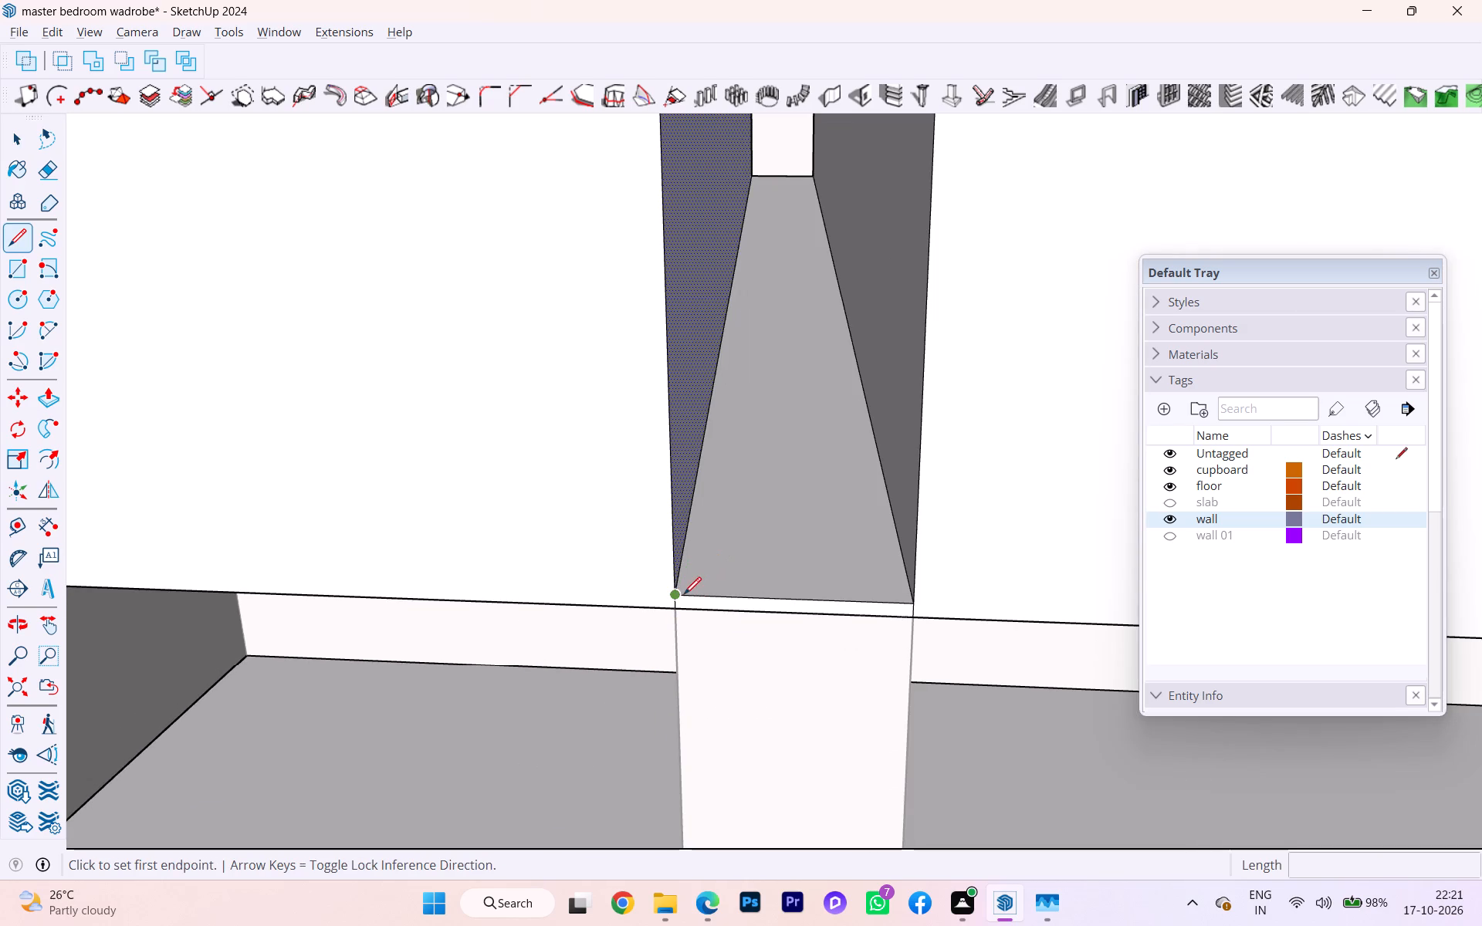
left_click(684, 594)
left_click(681, 614)
key("space")
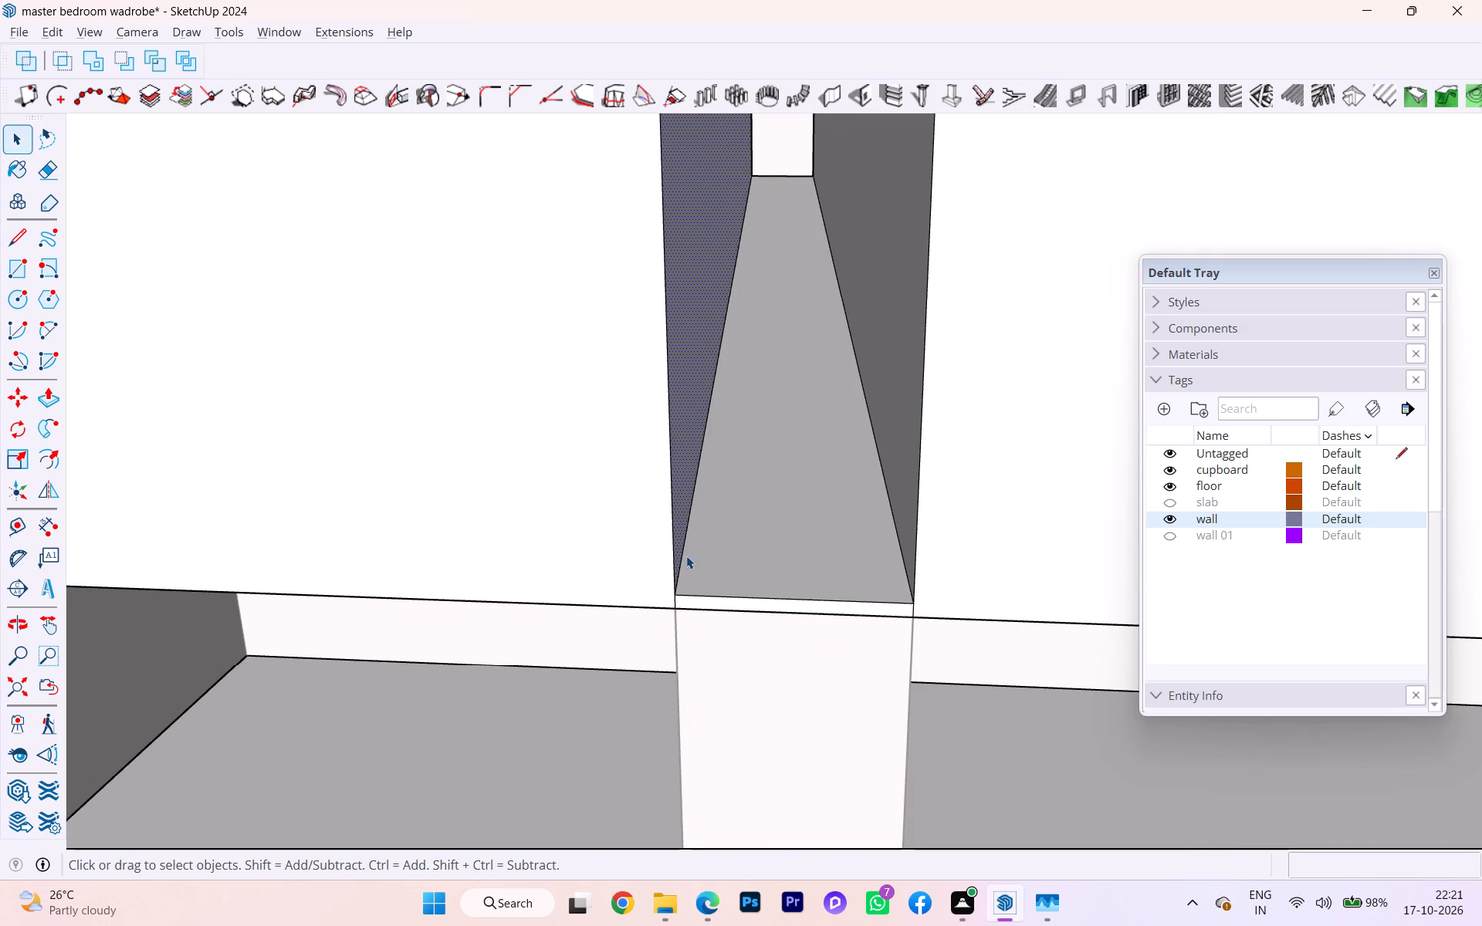
Check the edges and faces around the bottom of the left bay's gap by selecting them individually.
left_click(686, 555)
scroll(682, 524, "down", 2)
scroll(682, 524, "up", 1)
left_click(734, 516)
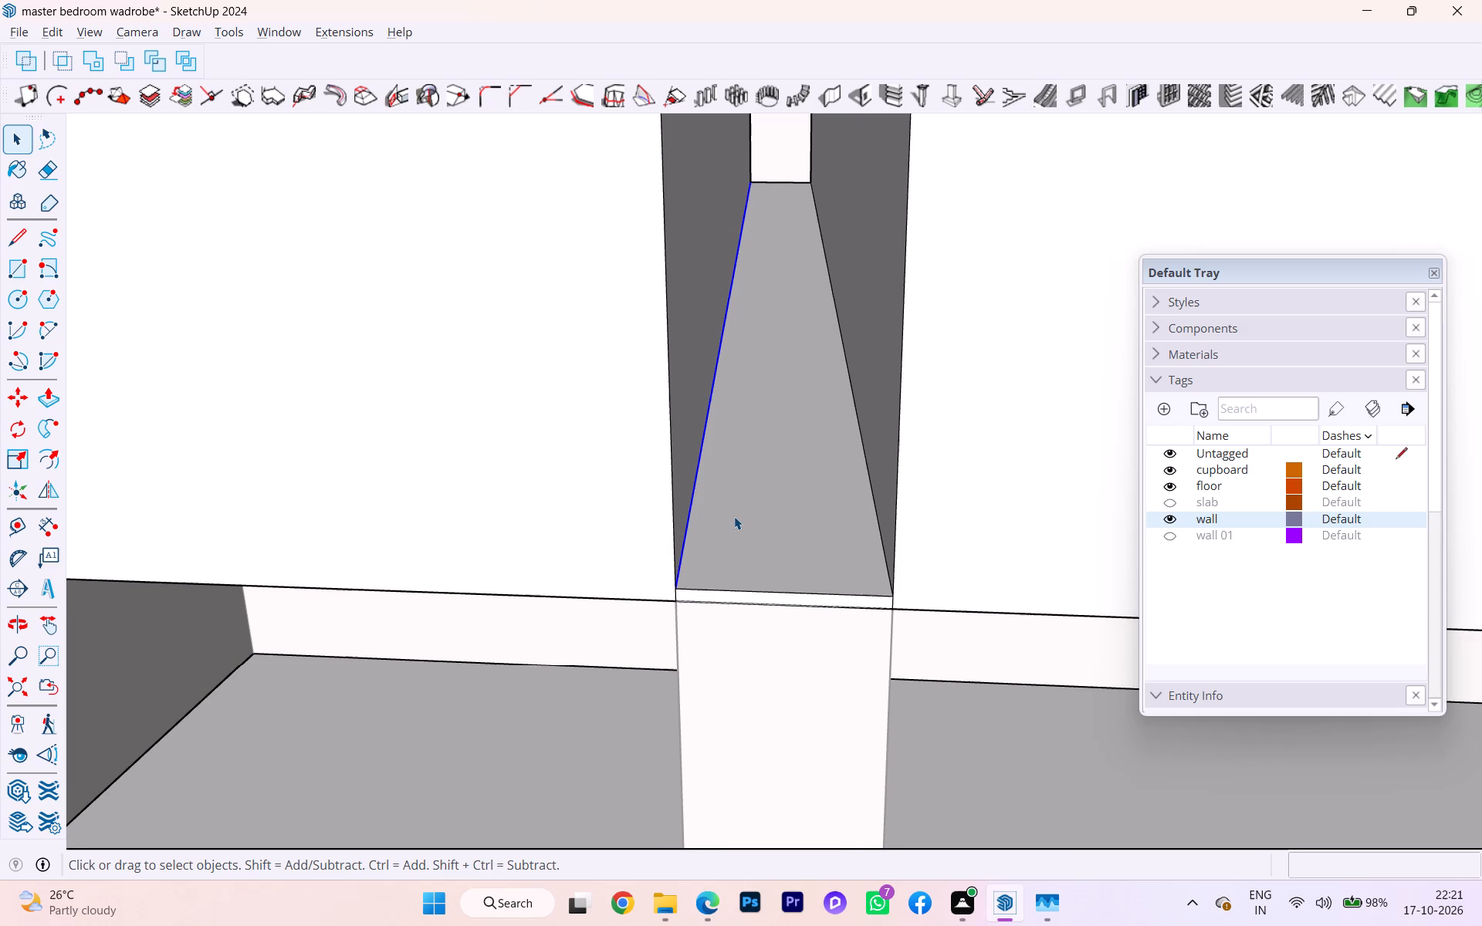
left_click(729, 594)
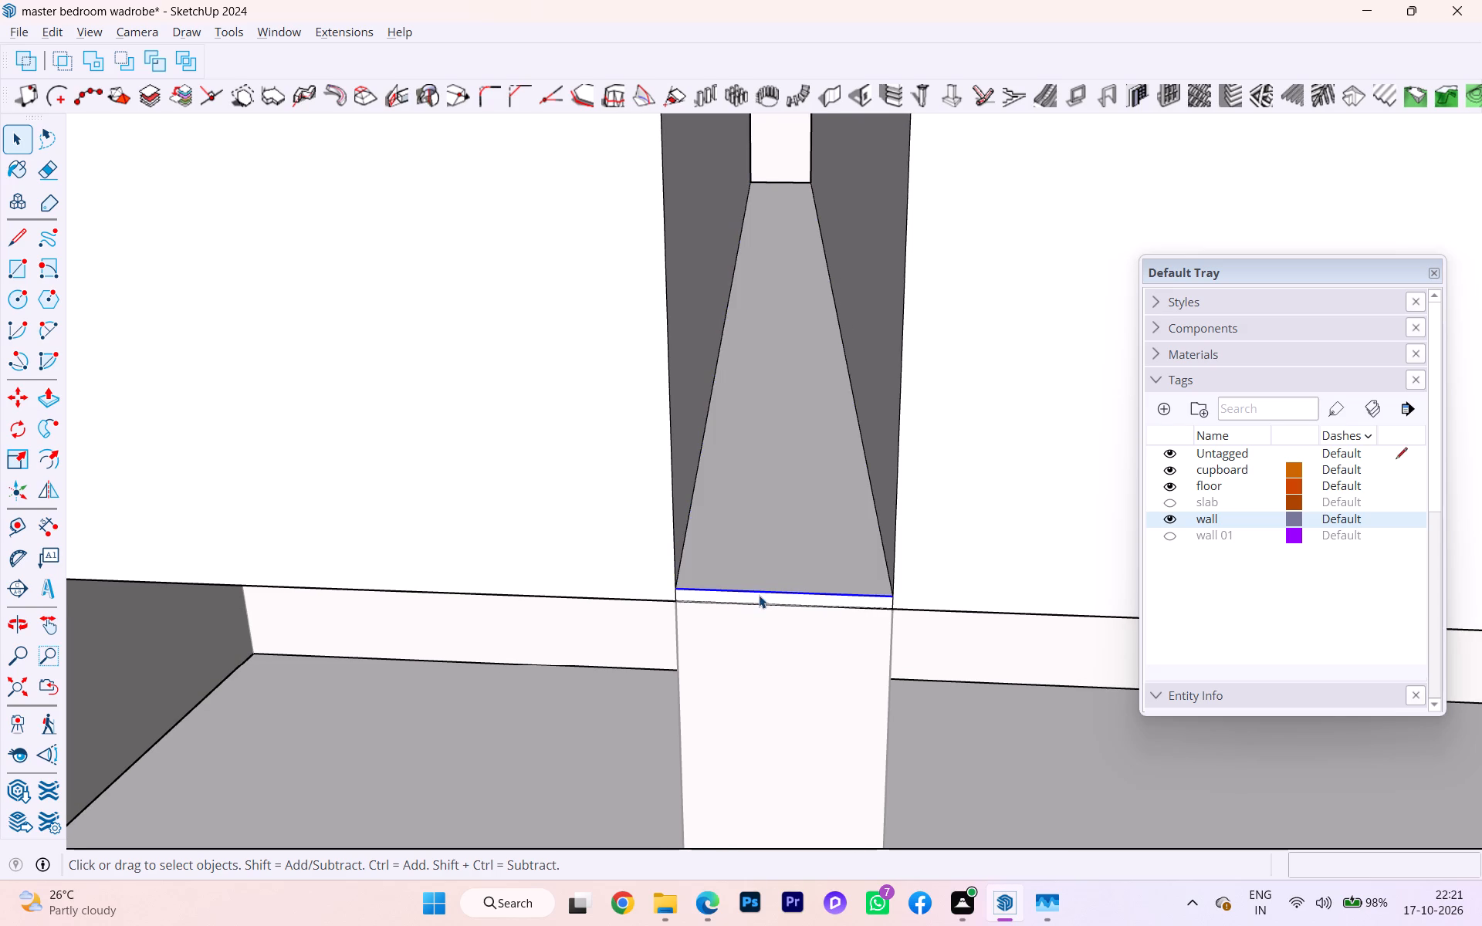
scroll(759, 595, "down", 5)
scroll(722, 592, "up", 5)
scroll(721, 591, "down", 10)
key("space")
key("space")
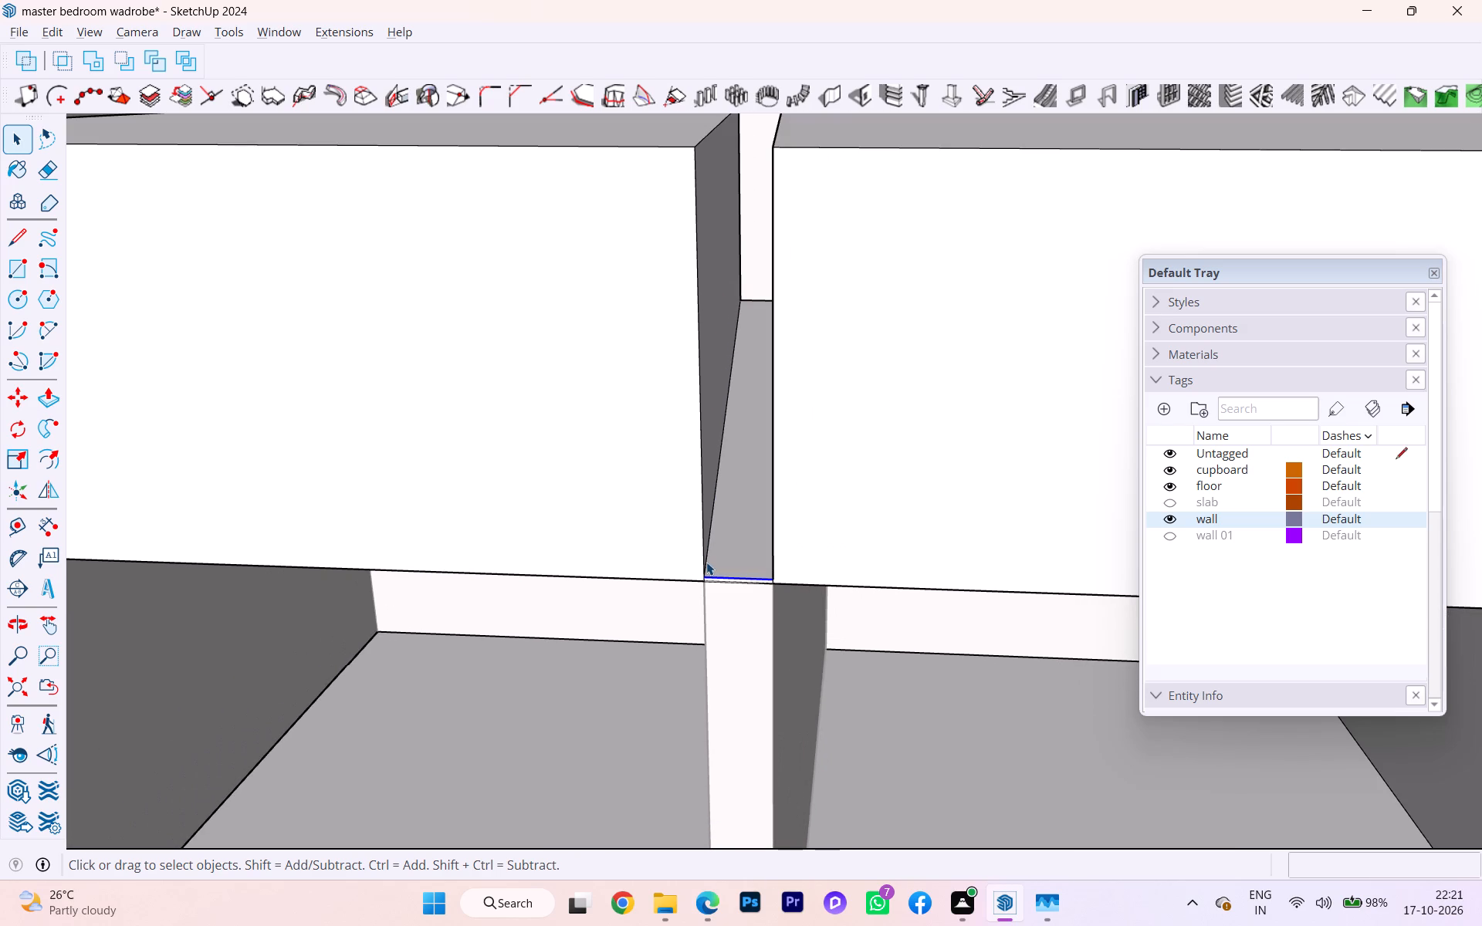
left_click(611, 651)
scroll(598, 644, "down", 4)
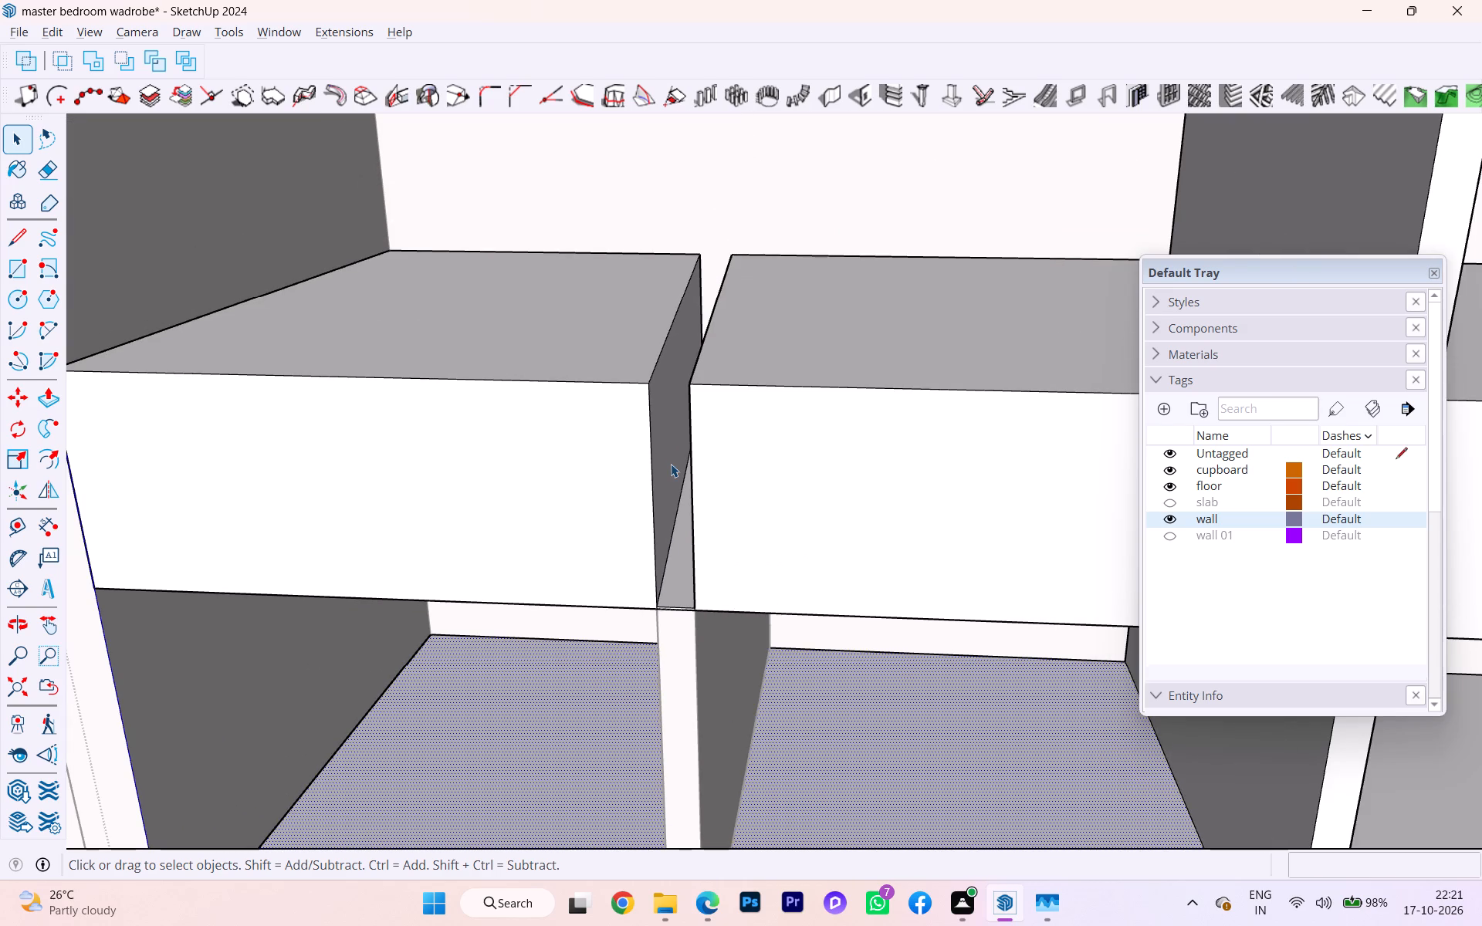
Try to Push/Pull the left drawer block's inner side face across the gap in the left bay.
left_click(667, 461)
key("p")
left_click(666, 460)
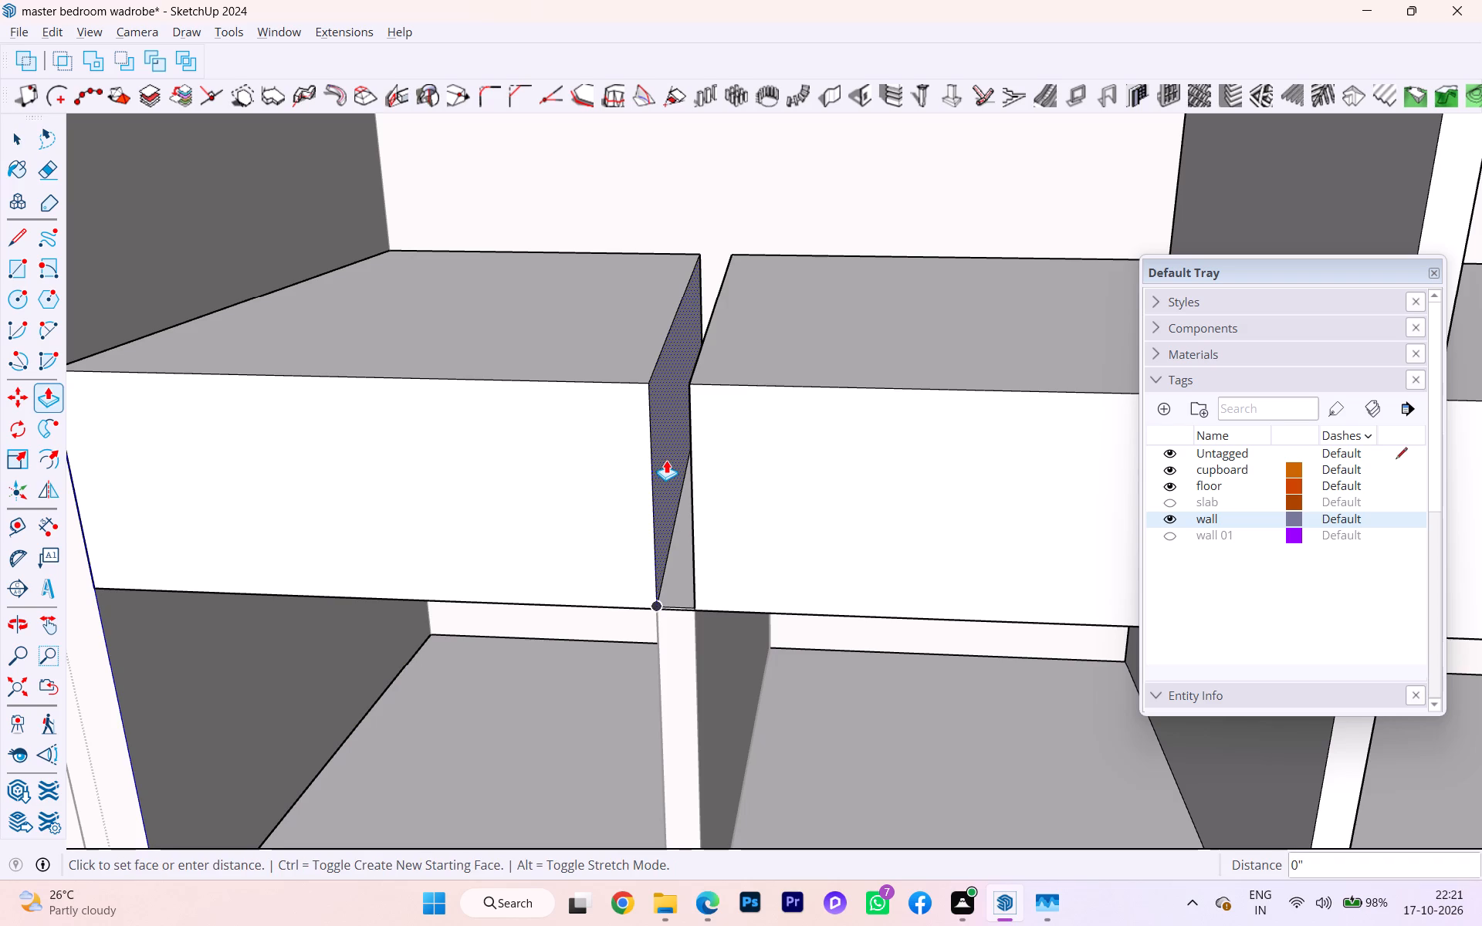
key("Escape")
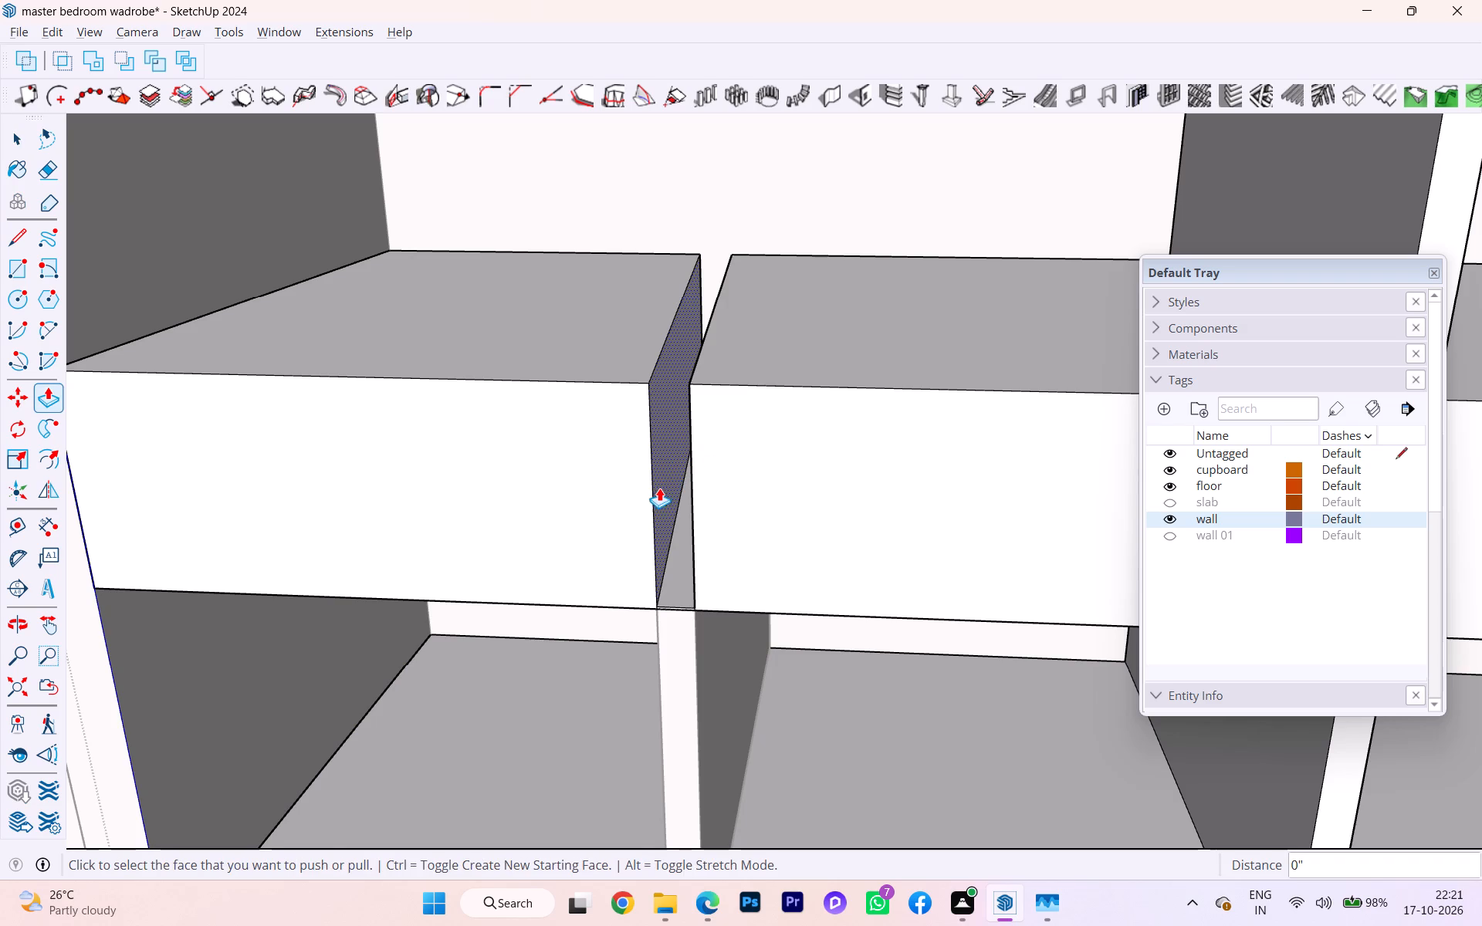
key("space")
Leave the wardrobe group and compare the left bay's drawer gap with the joint between the middle bay's drawer blocks.
scroll(655, 536, "down", 1)
scroll(655, 536, "up", 2)
scroll(636, 526, "down", 2)
scroll(635, 527, "up", 1)
scroll(635, 527, "down", 10)
scroll(634, 533, "up", 6)
scroll(634, 533, "down", 1)
scroll(634, 533, "up", 4)
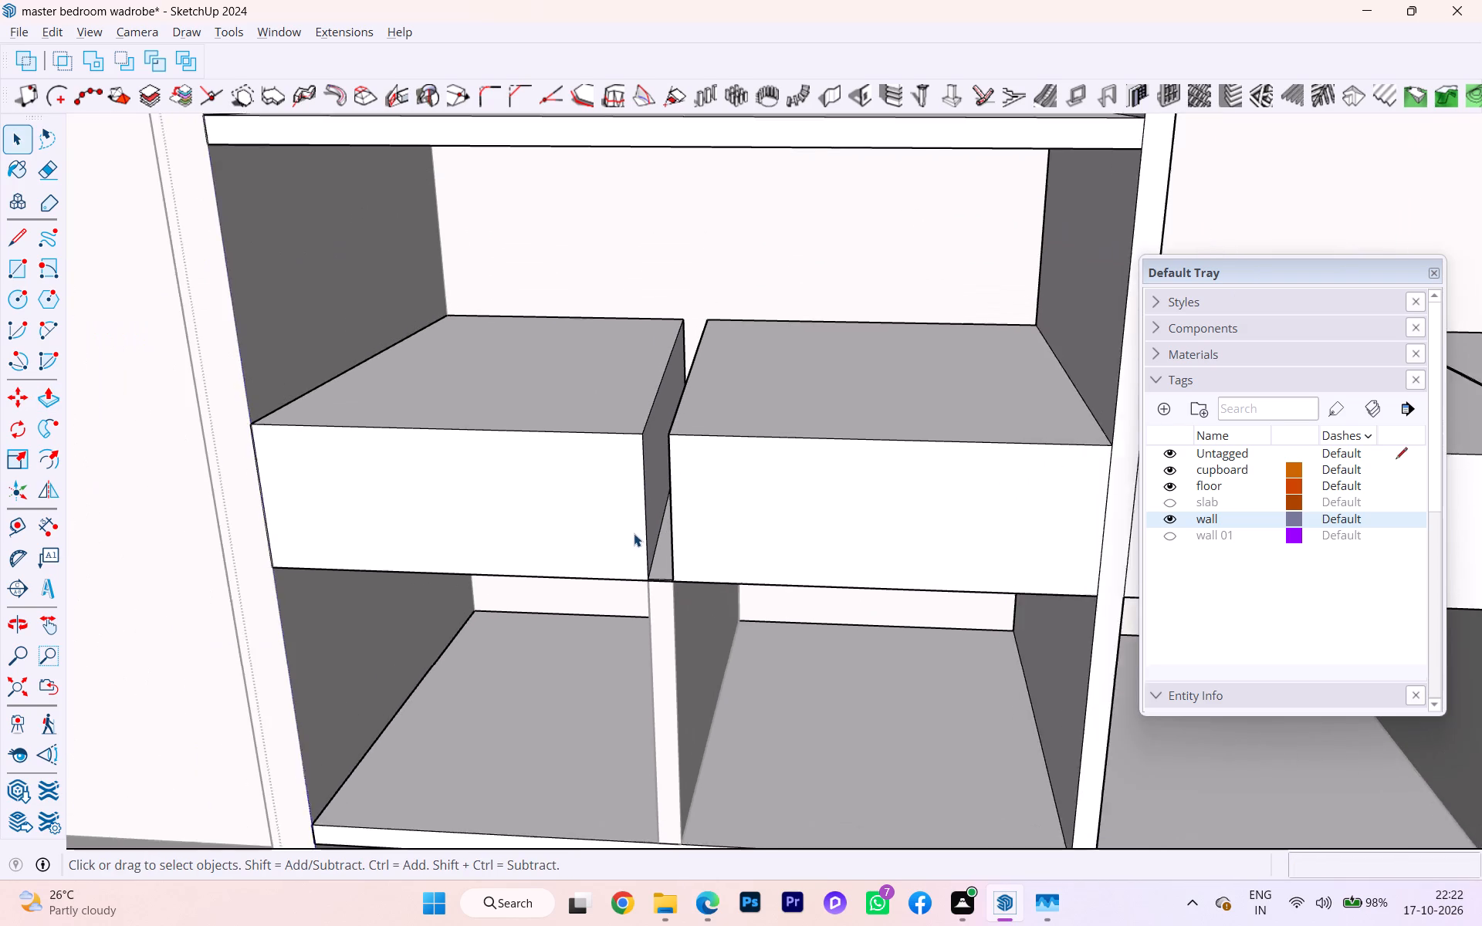
scroll(634, 533, "up", 3)
scroll(628, 538, "down", 1)
scroll(625, 540, "up", 3)
scroll(625, 540, "down", 4)
scroll(588, 542, "up", 1)
scroll(508, 543, "down", 3)
scroll(506, 545, "up", 2)
scroll(506, 545, "down", 7)
middle_click_drag(487, 563, 577, 547)
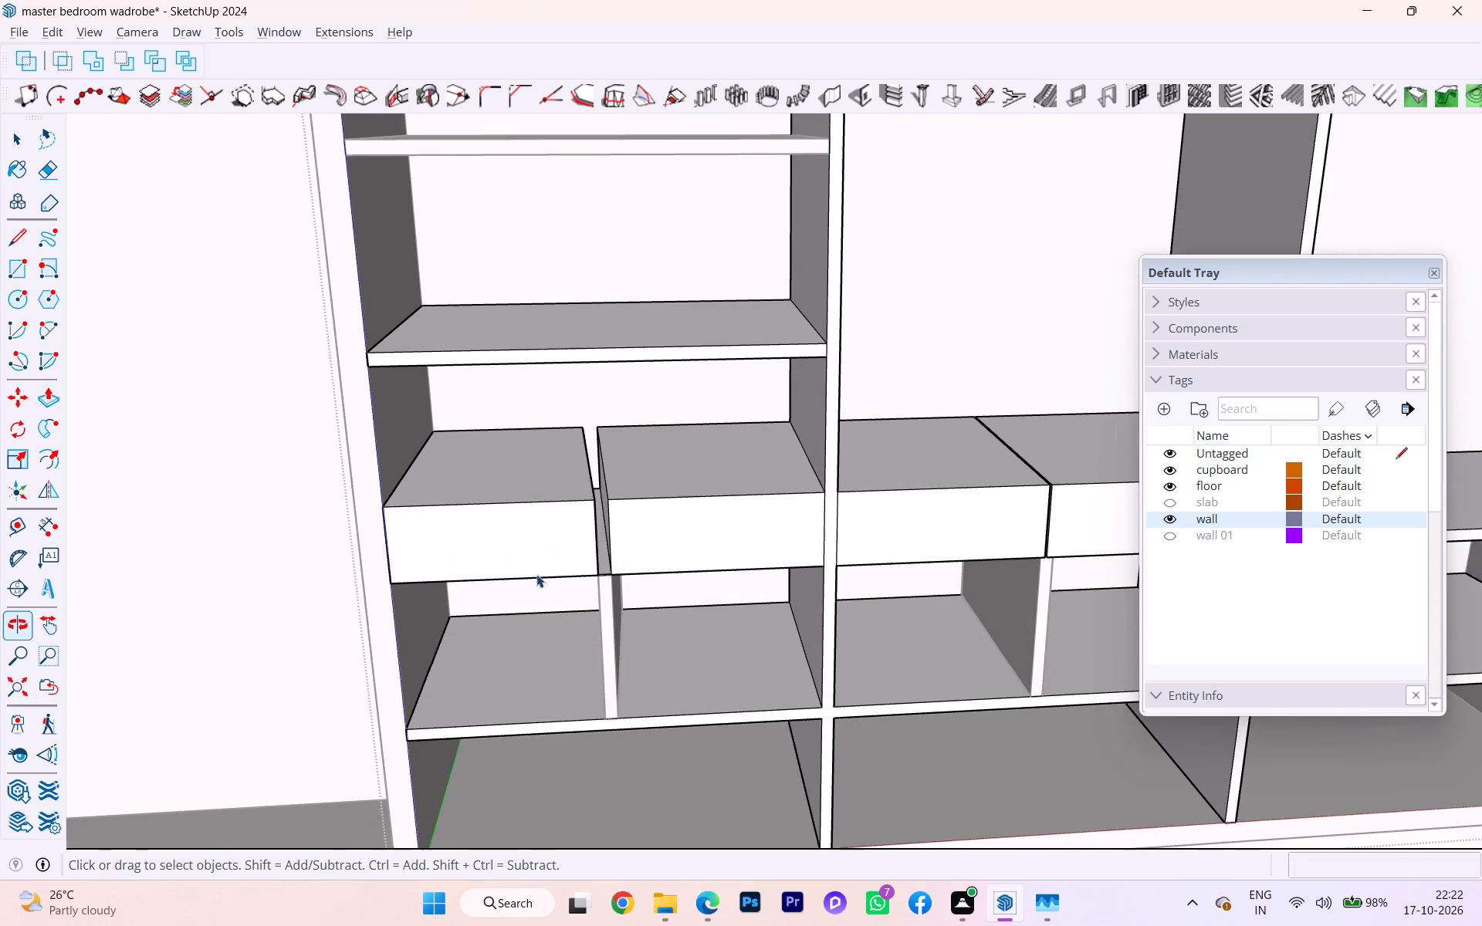
left_click(272, 703)
scroll(246, 627, "down", 9)
scroll(451, 632, "up", 3)
scroll(567, 580, "up", 7)
scroll(629, 556, "down", 1)
scroll(630, 556, "up", 14)
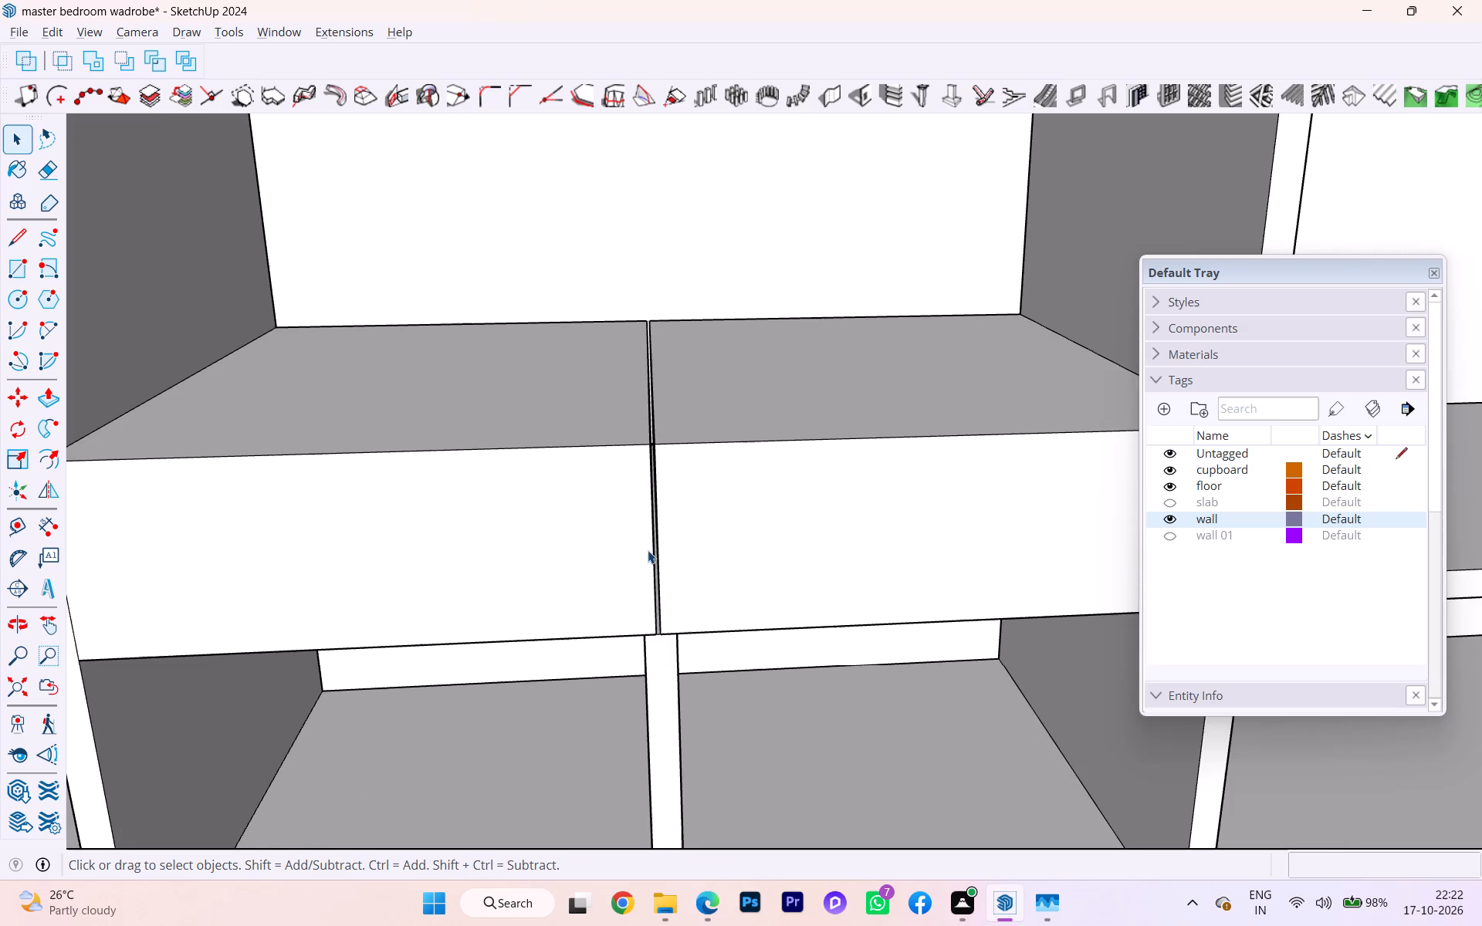
scroll(648, 550, "down", 8)
scroll(688, 534, "up", 1)
scroll(688, 534, "down", 5)
scroll(692, 536, "up", 1)
scroll(692, 536, "down", 1)
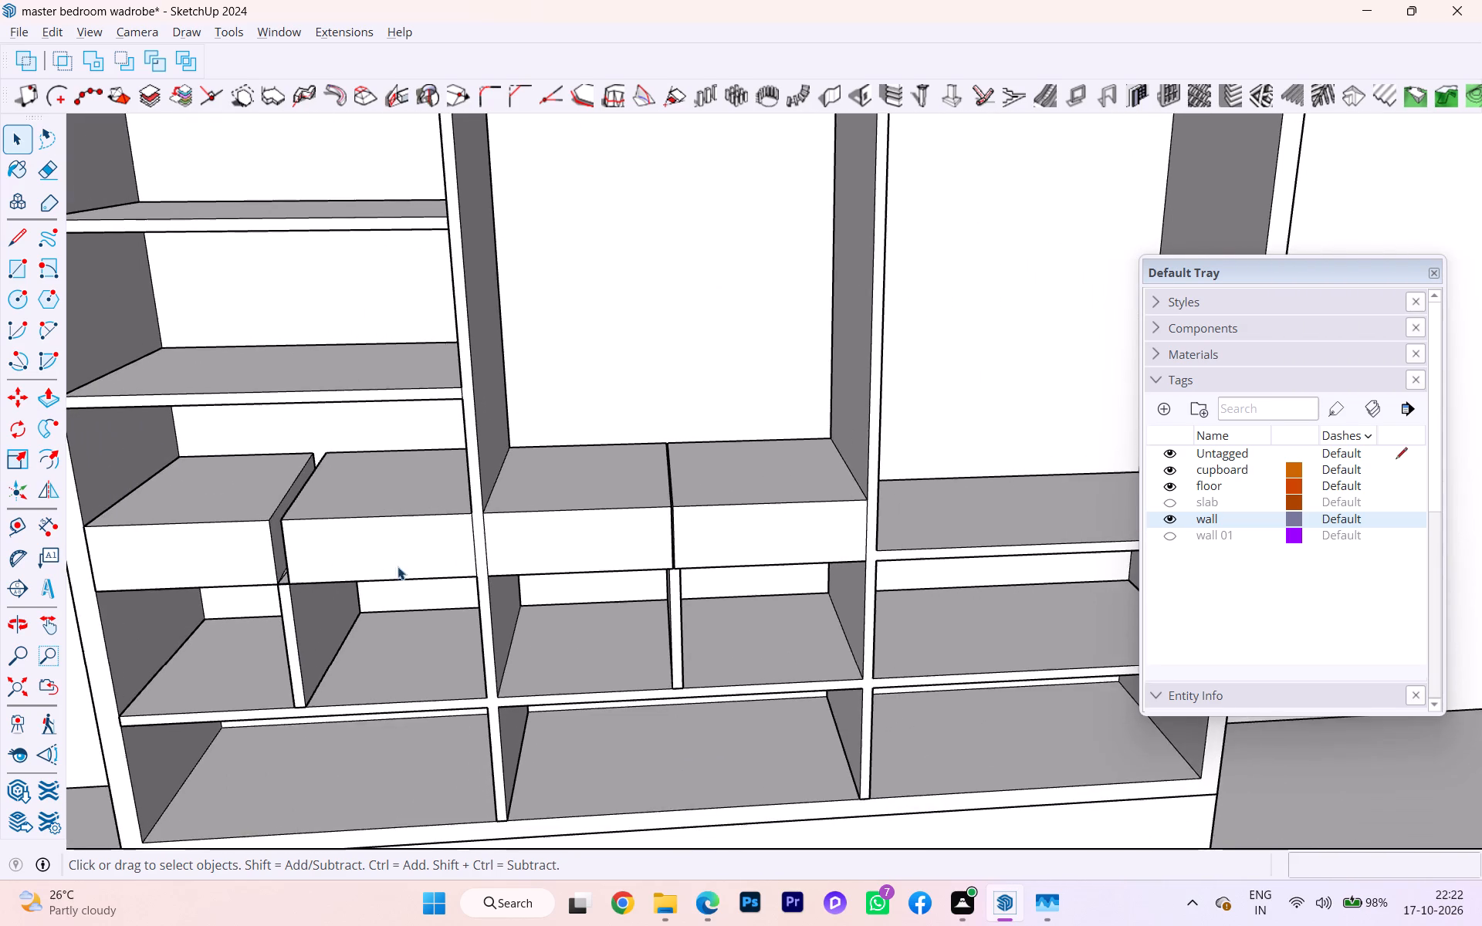
scroll(370, 560, "up", 4)
scroll(254, 549, "up", 2)
scroll(254, 549, "down", 1)
scroll(254, 549, "up", 11)
scroll(252, 540, "down", 1)
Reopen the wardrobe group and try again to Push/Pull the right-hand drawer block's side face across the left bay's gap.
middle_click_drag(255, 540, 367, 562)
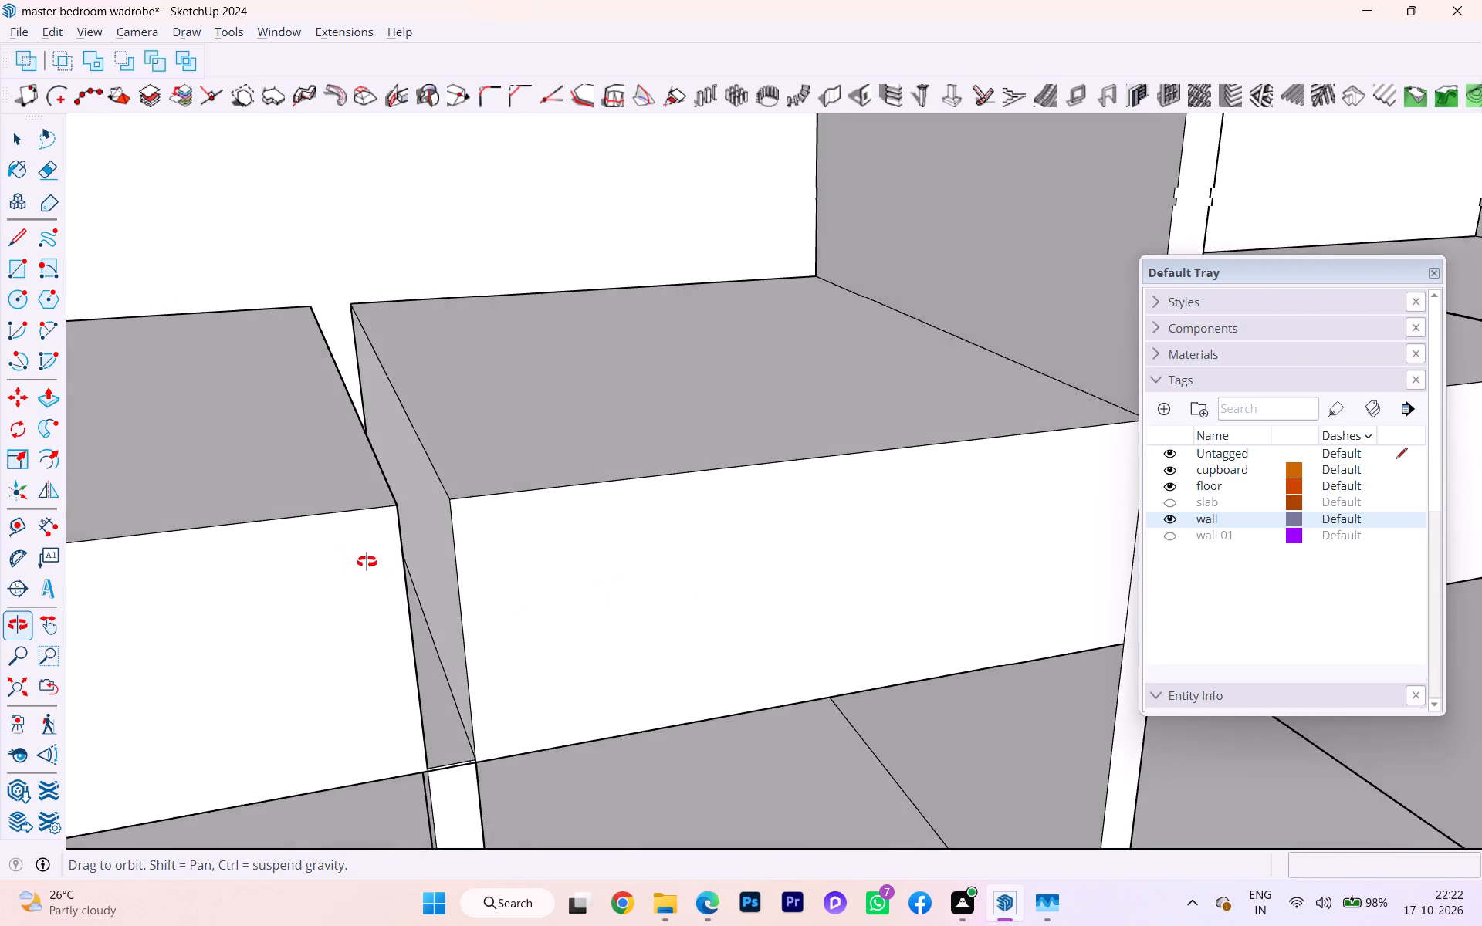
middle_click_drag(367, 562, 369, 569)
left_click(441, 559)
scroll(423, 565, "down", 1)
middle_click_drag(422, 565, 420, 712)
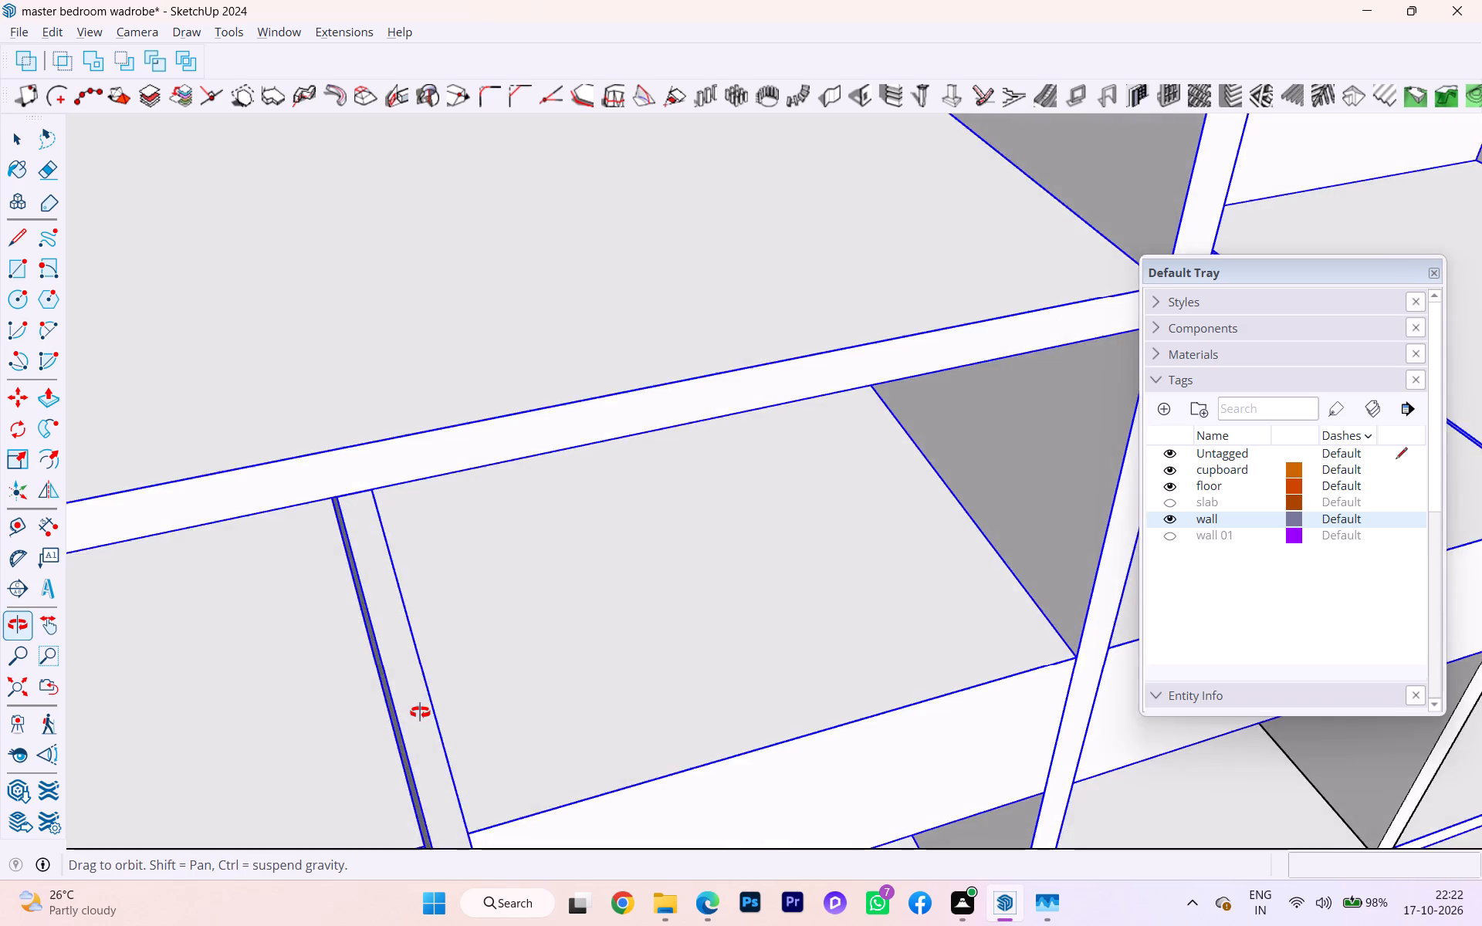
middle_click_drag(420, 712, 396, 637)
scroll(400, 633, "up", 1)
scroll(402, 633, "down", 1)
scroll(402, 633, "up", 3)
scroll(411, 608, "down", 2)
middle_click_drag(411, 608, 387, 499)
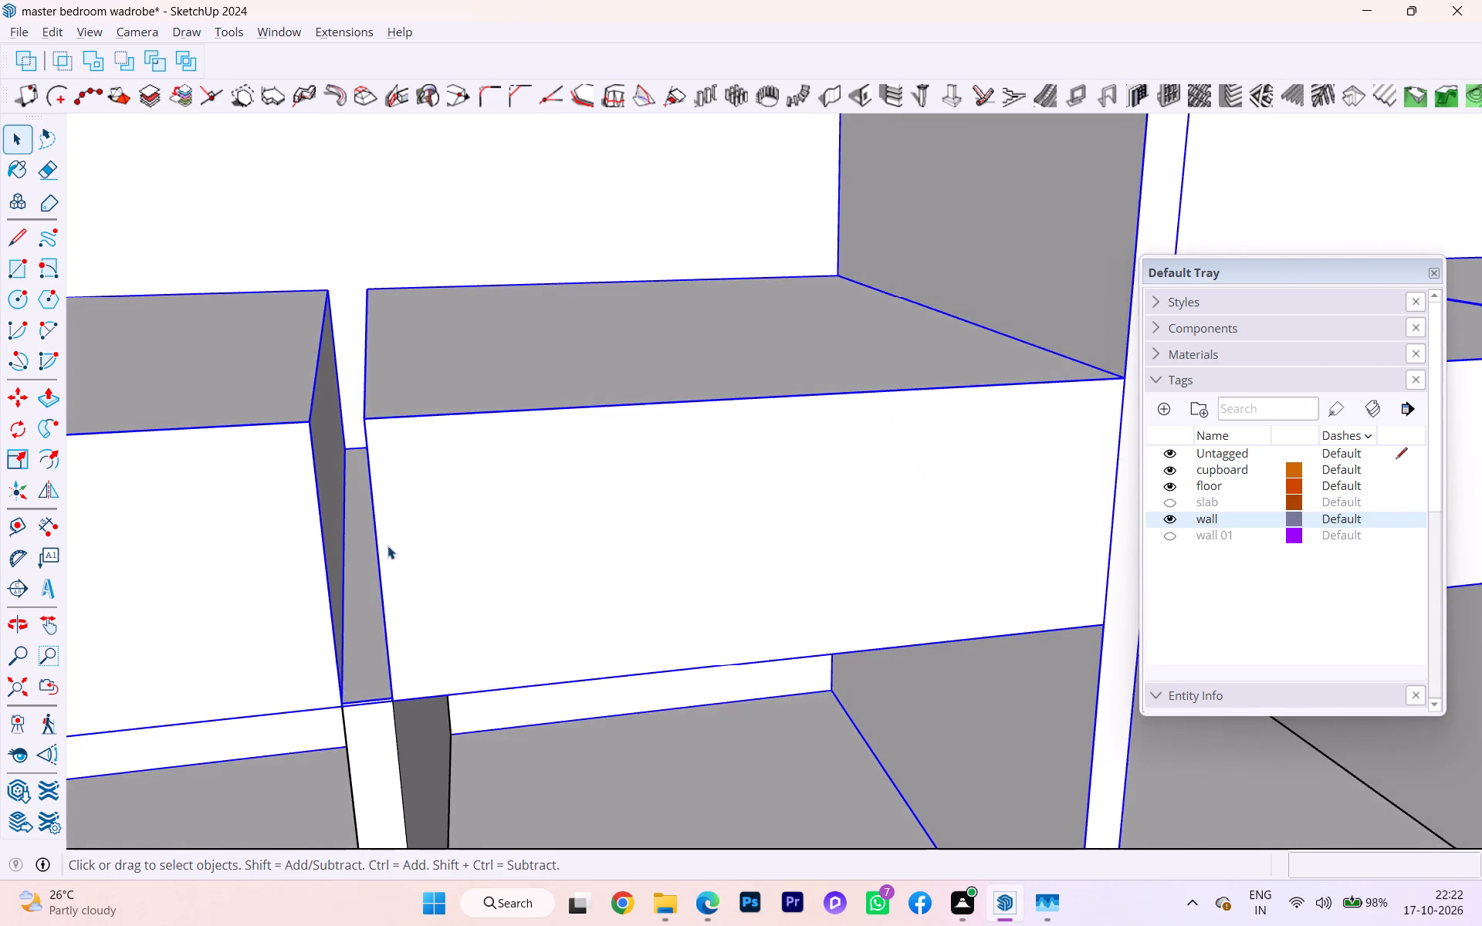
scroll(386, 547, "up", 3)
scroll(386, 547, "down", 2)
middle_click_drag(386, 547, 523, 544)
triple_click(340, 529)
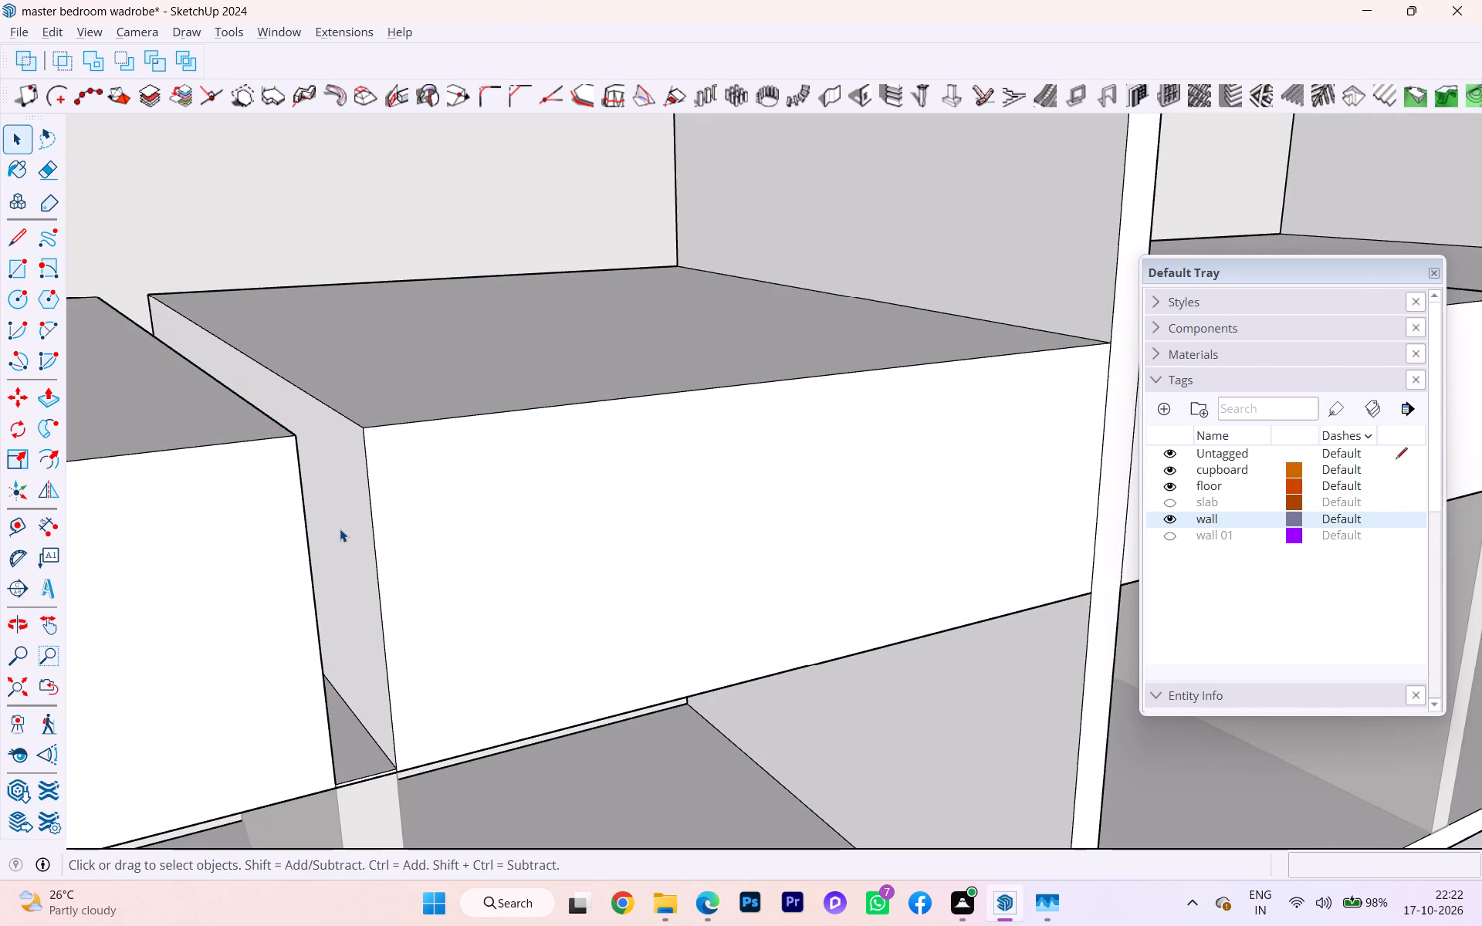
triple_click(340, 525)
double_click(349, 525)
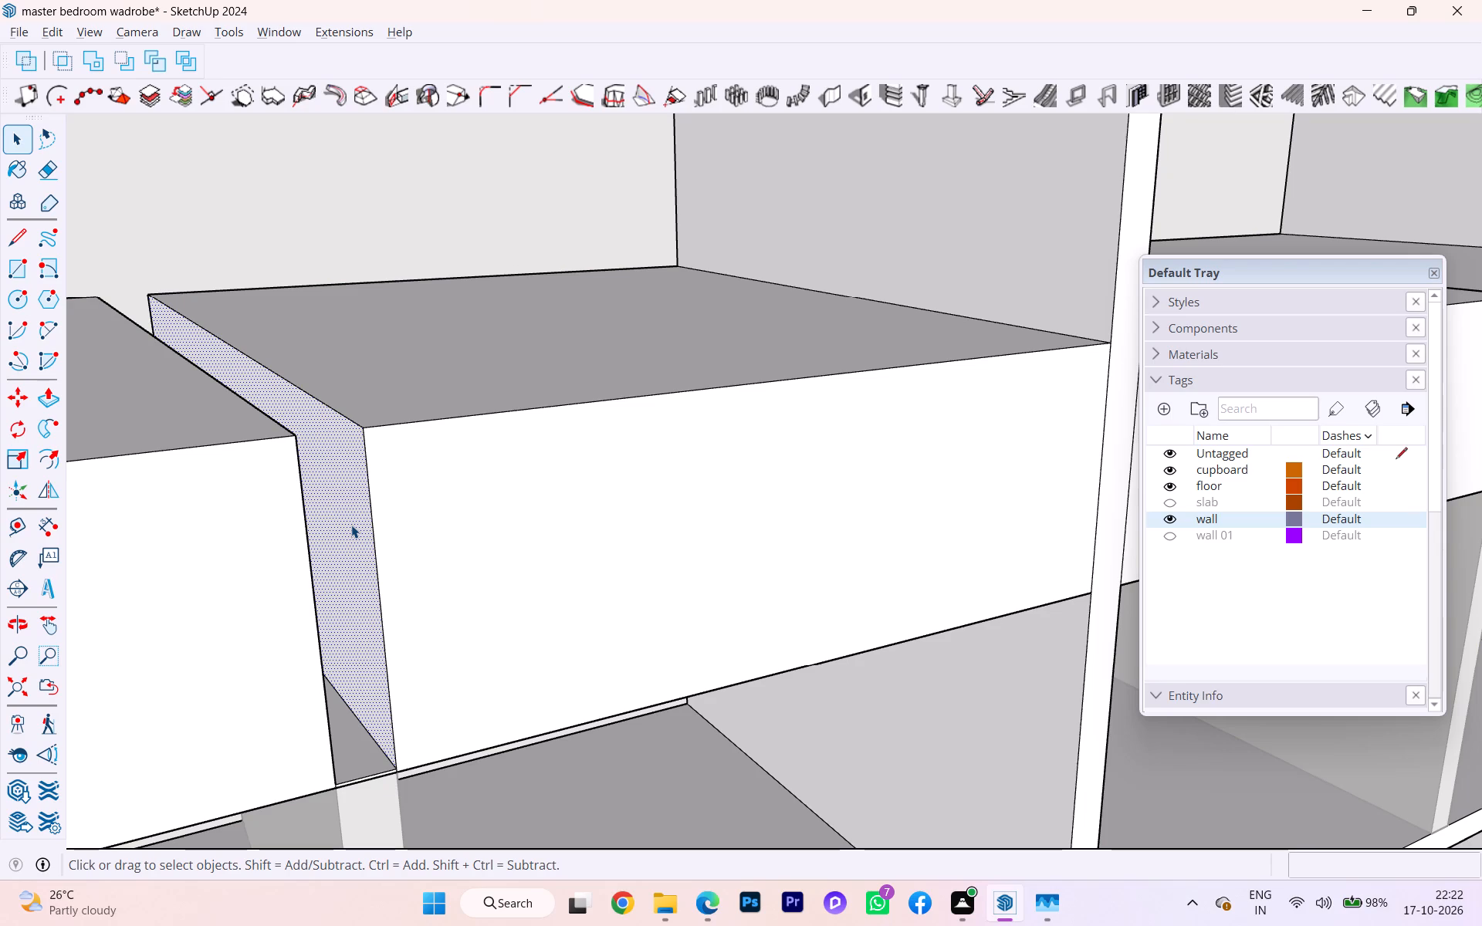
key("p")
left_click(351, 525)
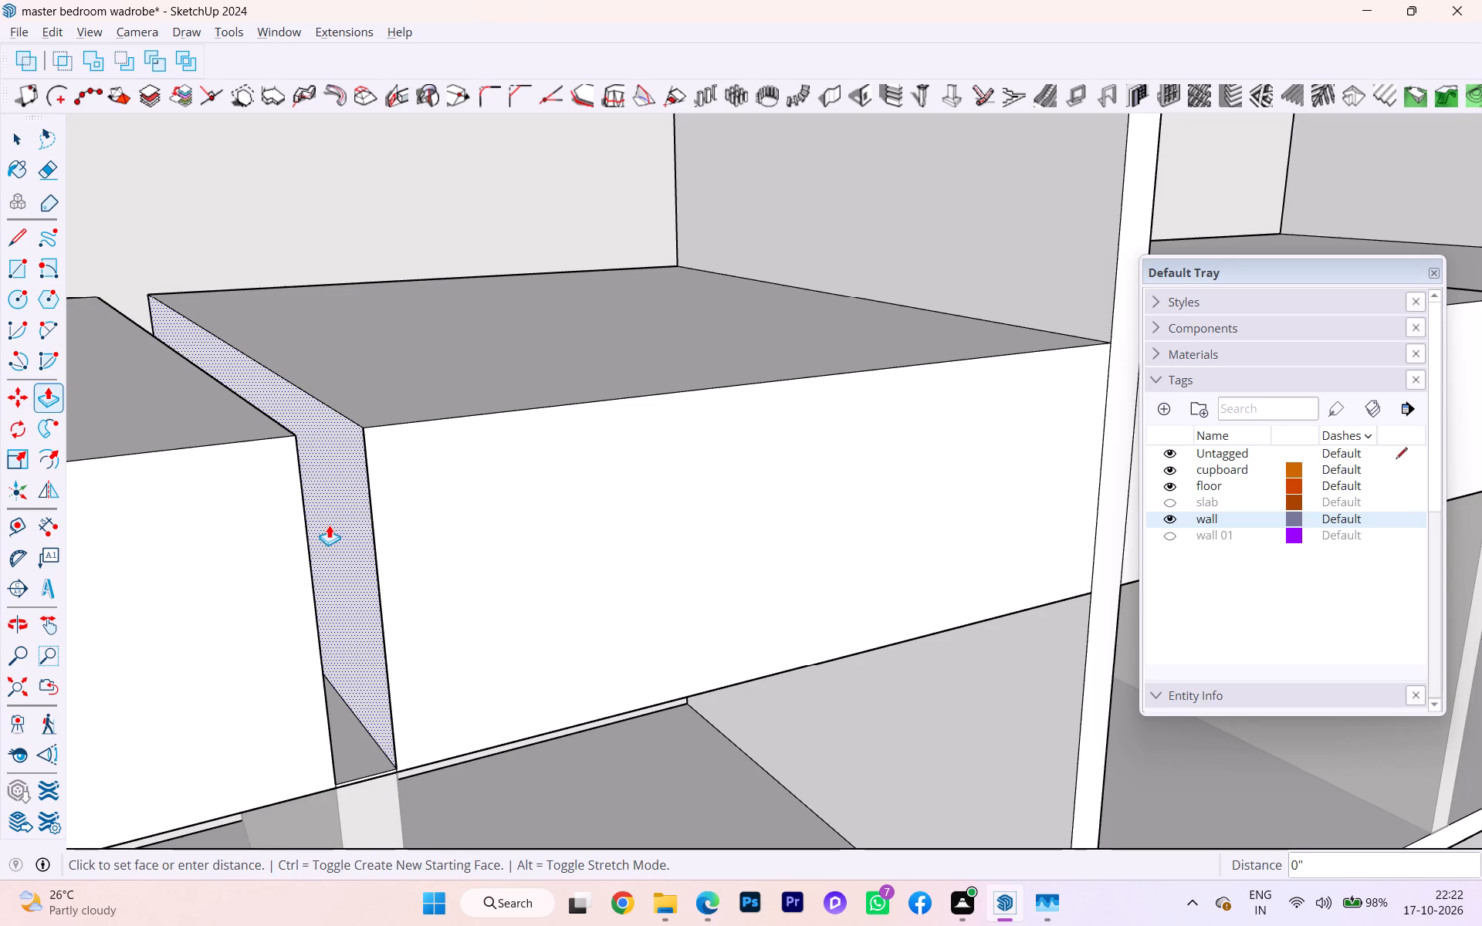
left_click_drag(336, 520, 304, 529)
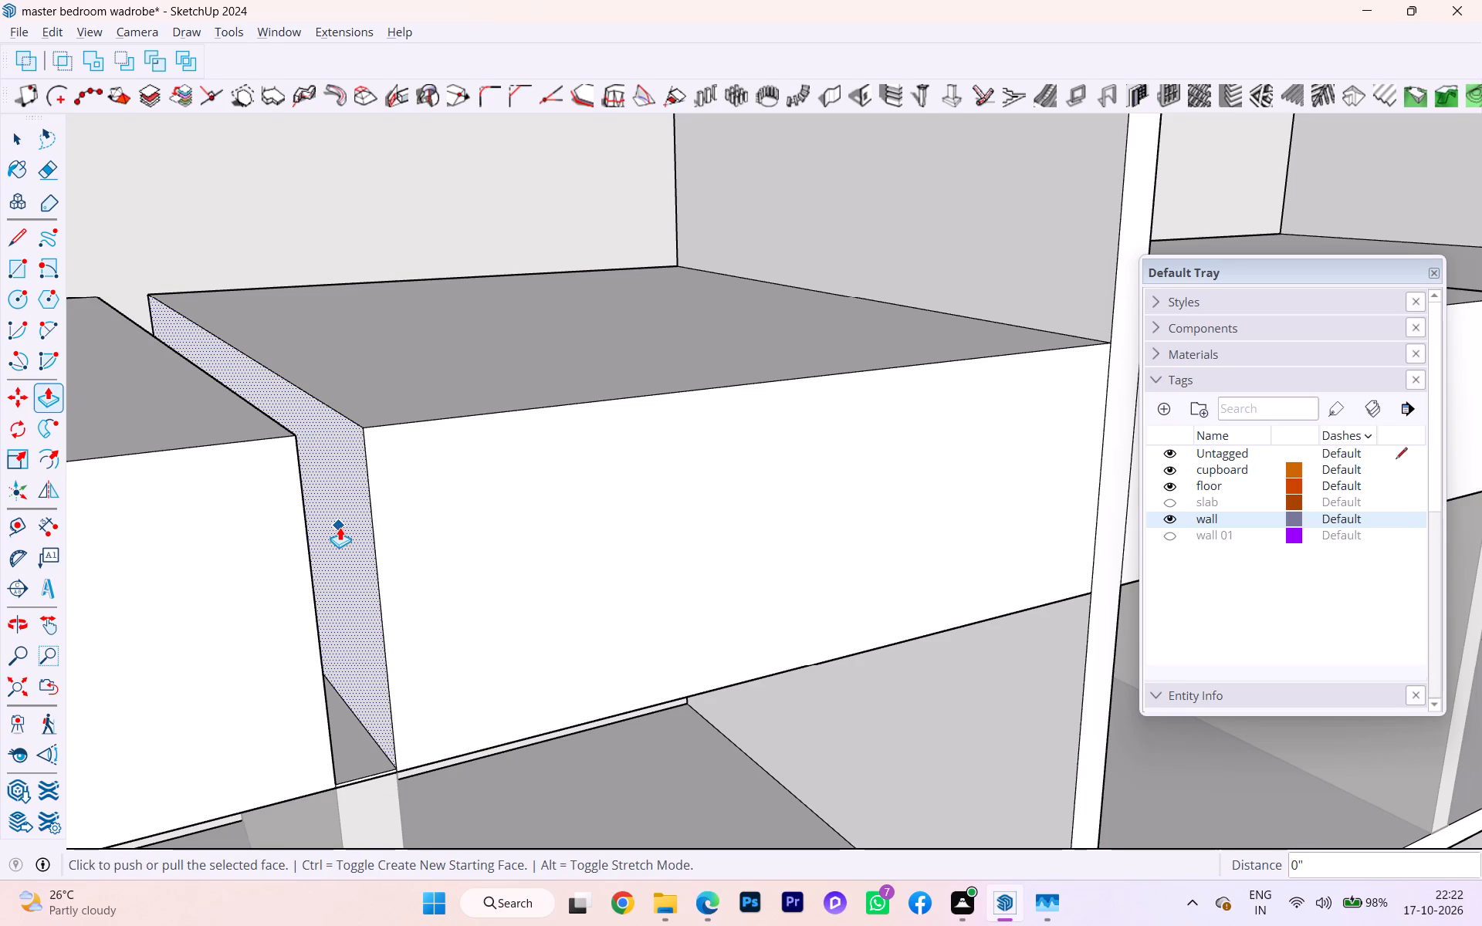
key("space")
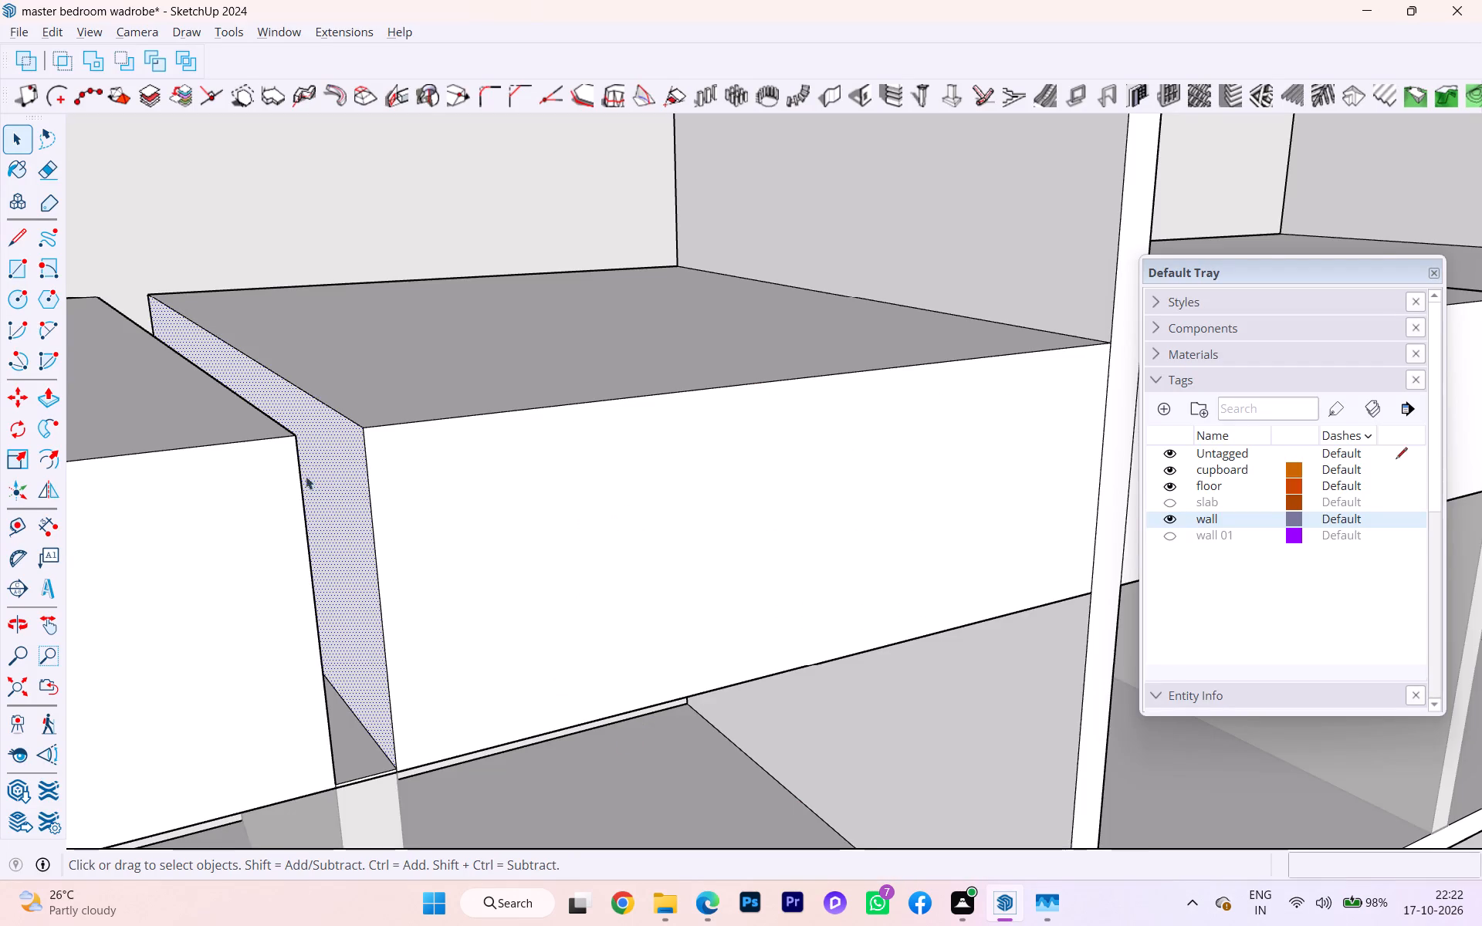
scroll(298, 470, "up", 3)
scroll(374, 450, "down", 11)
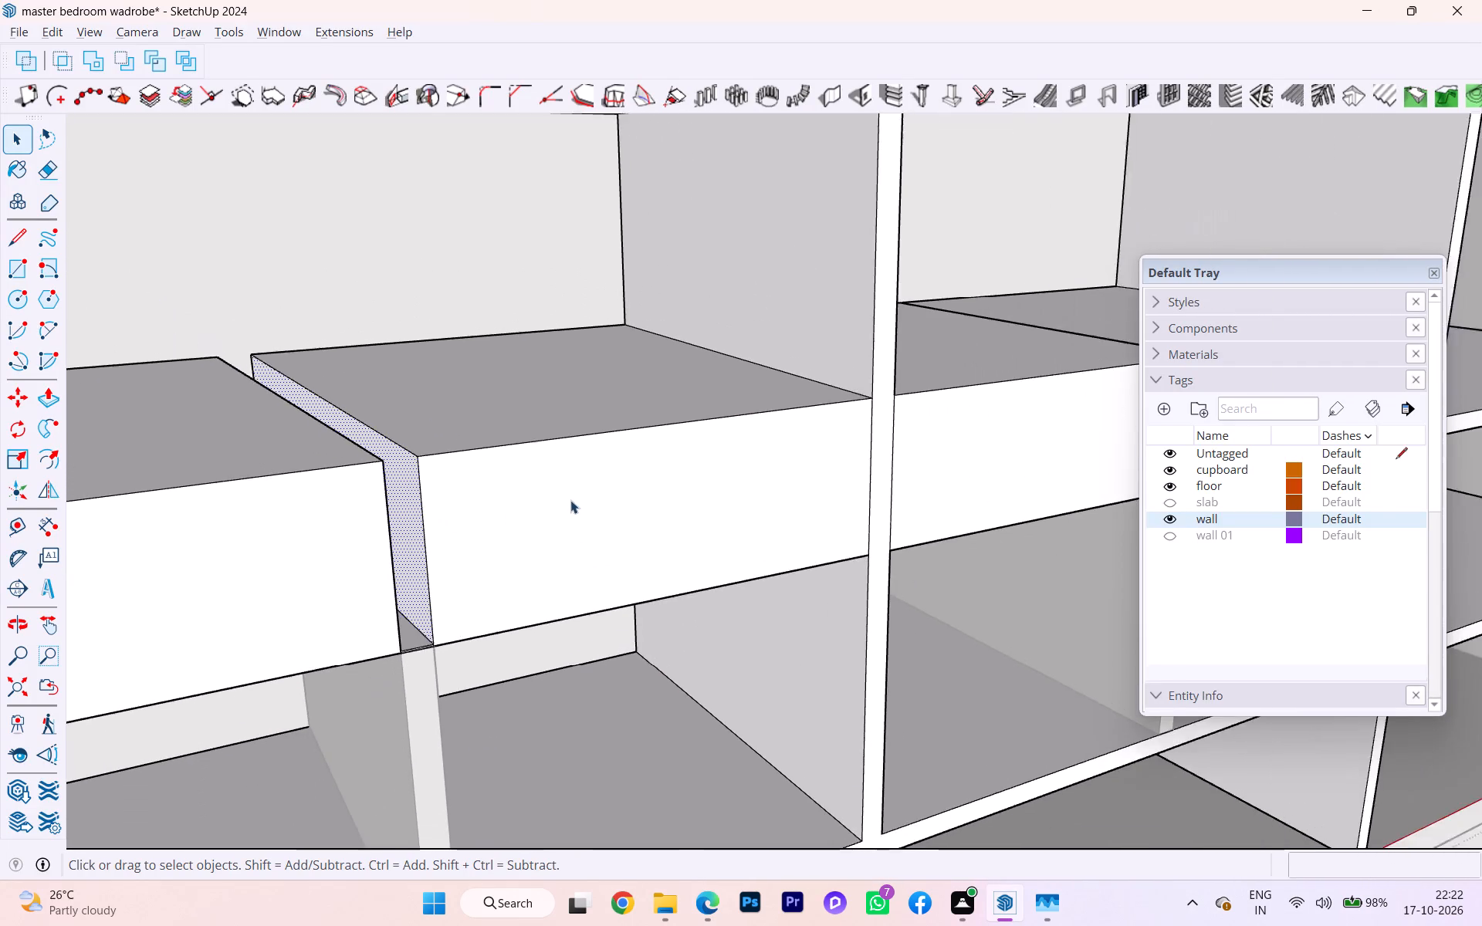
Examine the open gap between the left bay's drawer blocks against the closed joint in the middle bay.
scroll(570, 500, "down", 2)
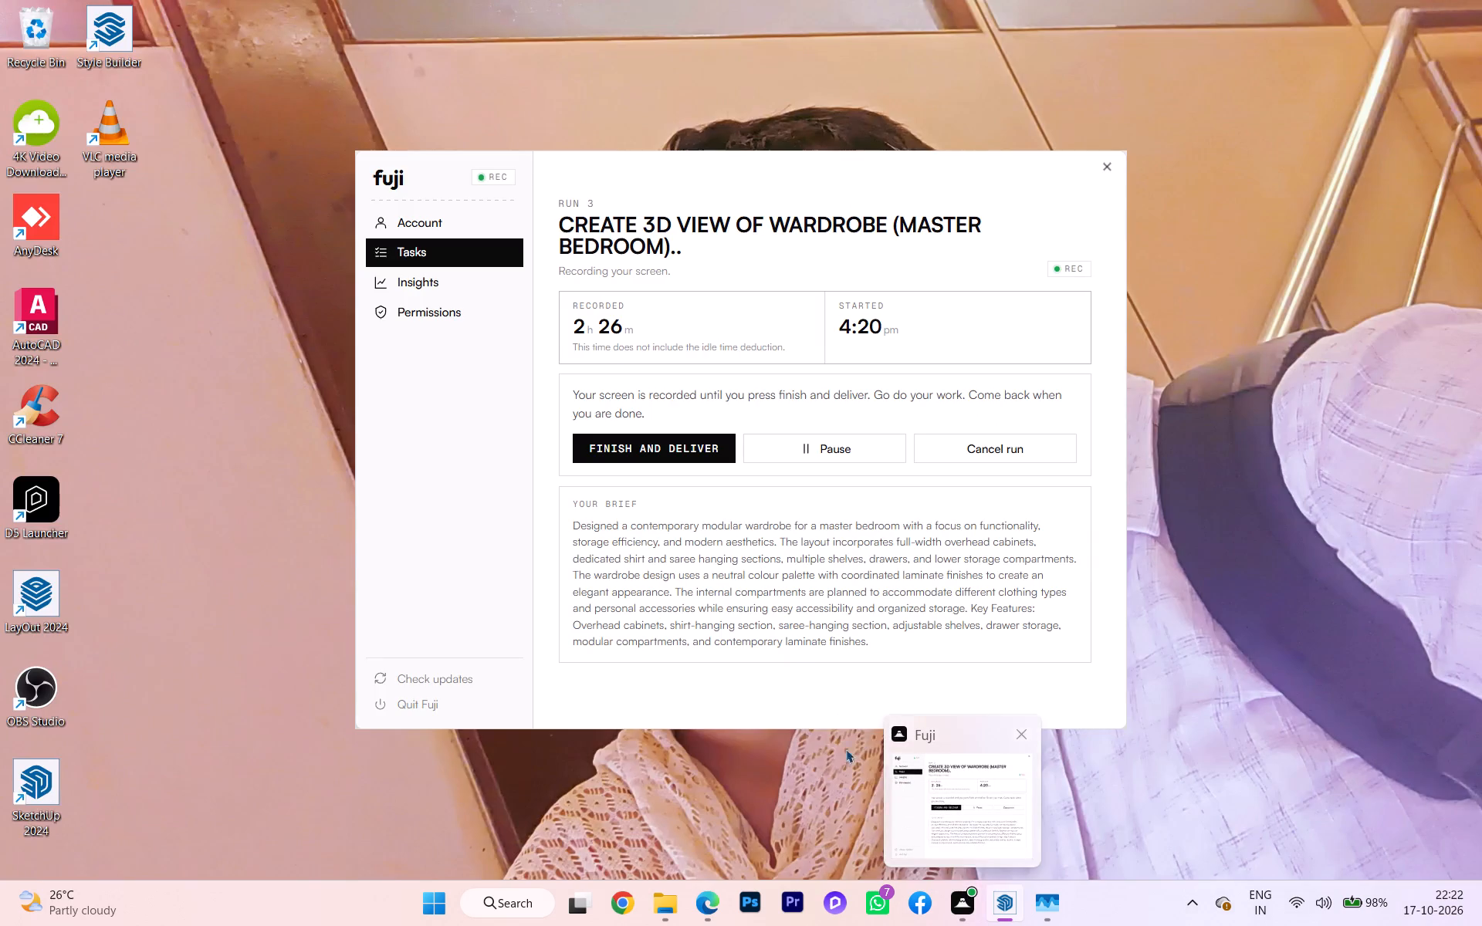
scroll(705, 684, "down", 5)
middle_click_drag(687, 682, 557, 644)
scroll(418, 531, "up", 3)
scroll(429, 525, "down", 2)
scroll(433, 524, "up", 1)
middle_click_drag(488, 549, 338, 550)
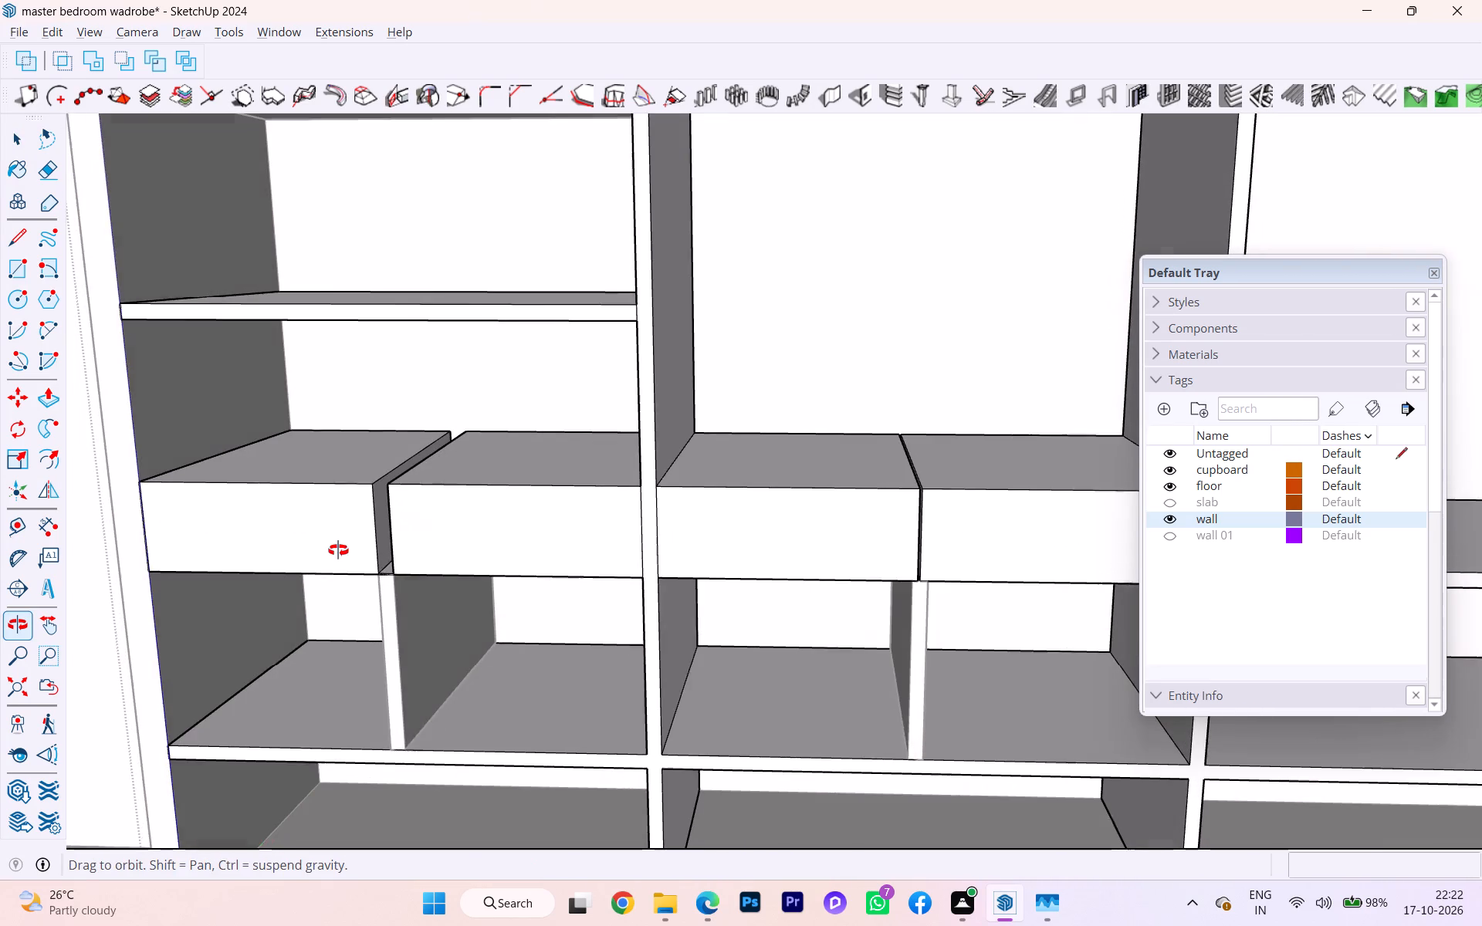
middle_click_drag(338, 550, 337, 550)
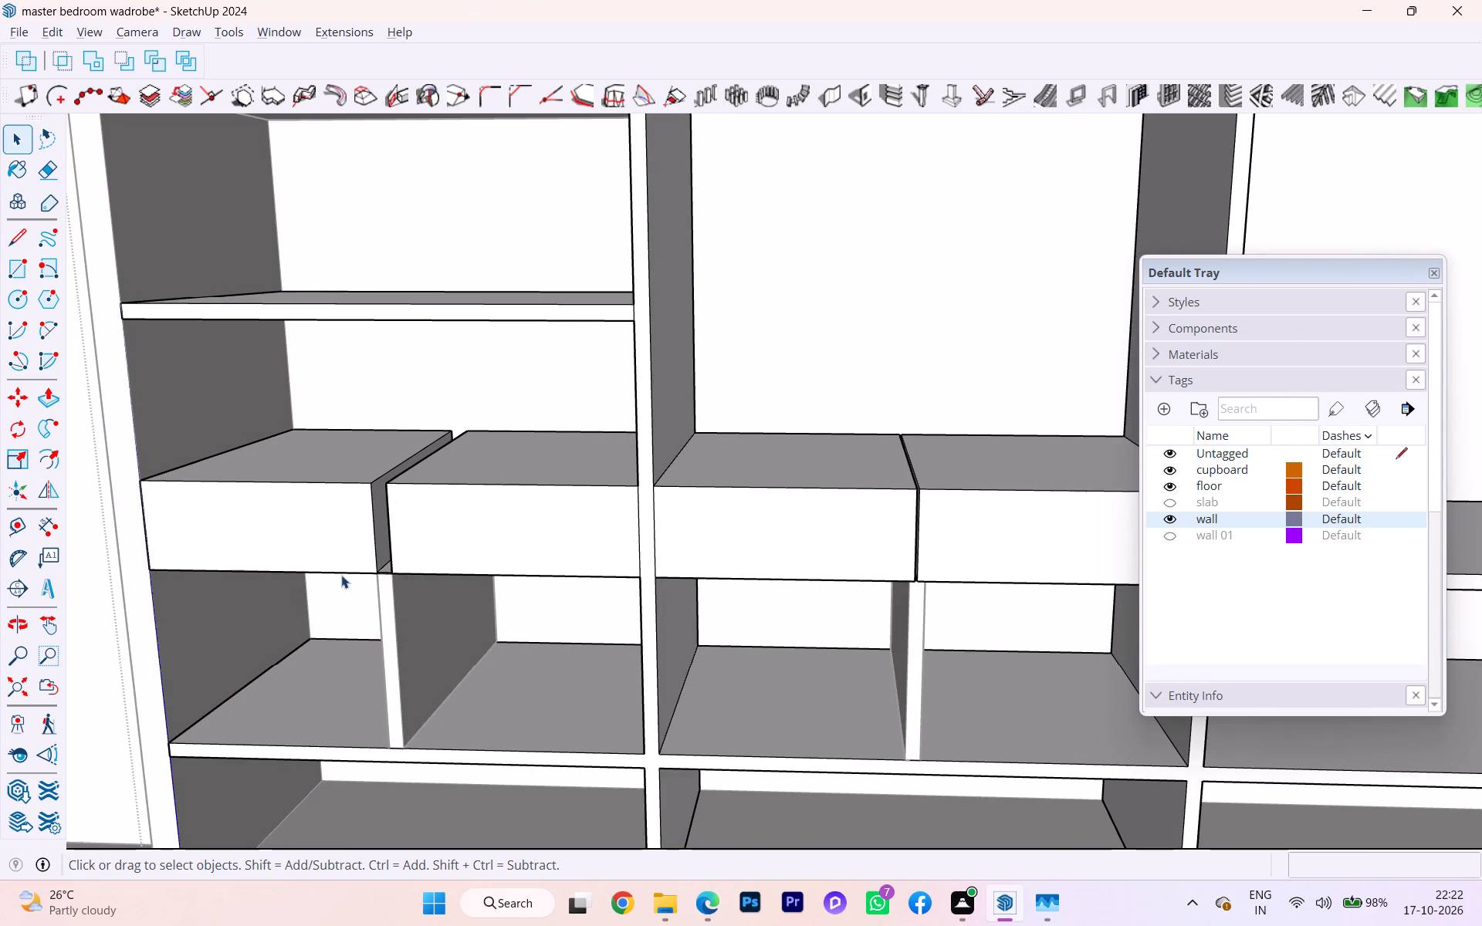
scroll(345, 580, "down", 4)
scroll(353, 582, "up", 2)
scroll(353, 582, "down", 3)
scroll(373, 562, "up", 2)
scroll(373, 559, "down", 2)
scroll(373, 559, "up", 2)
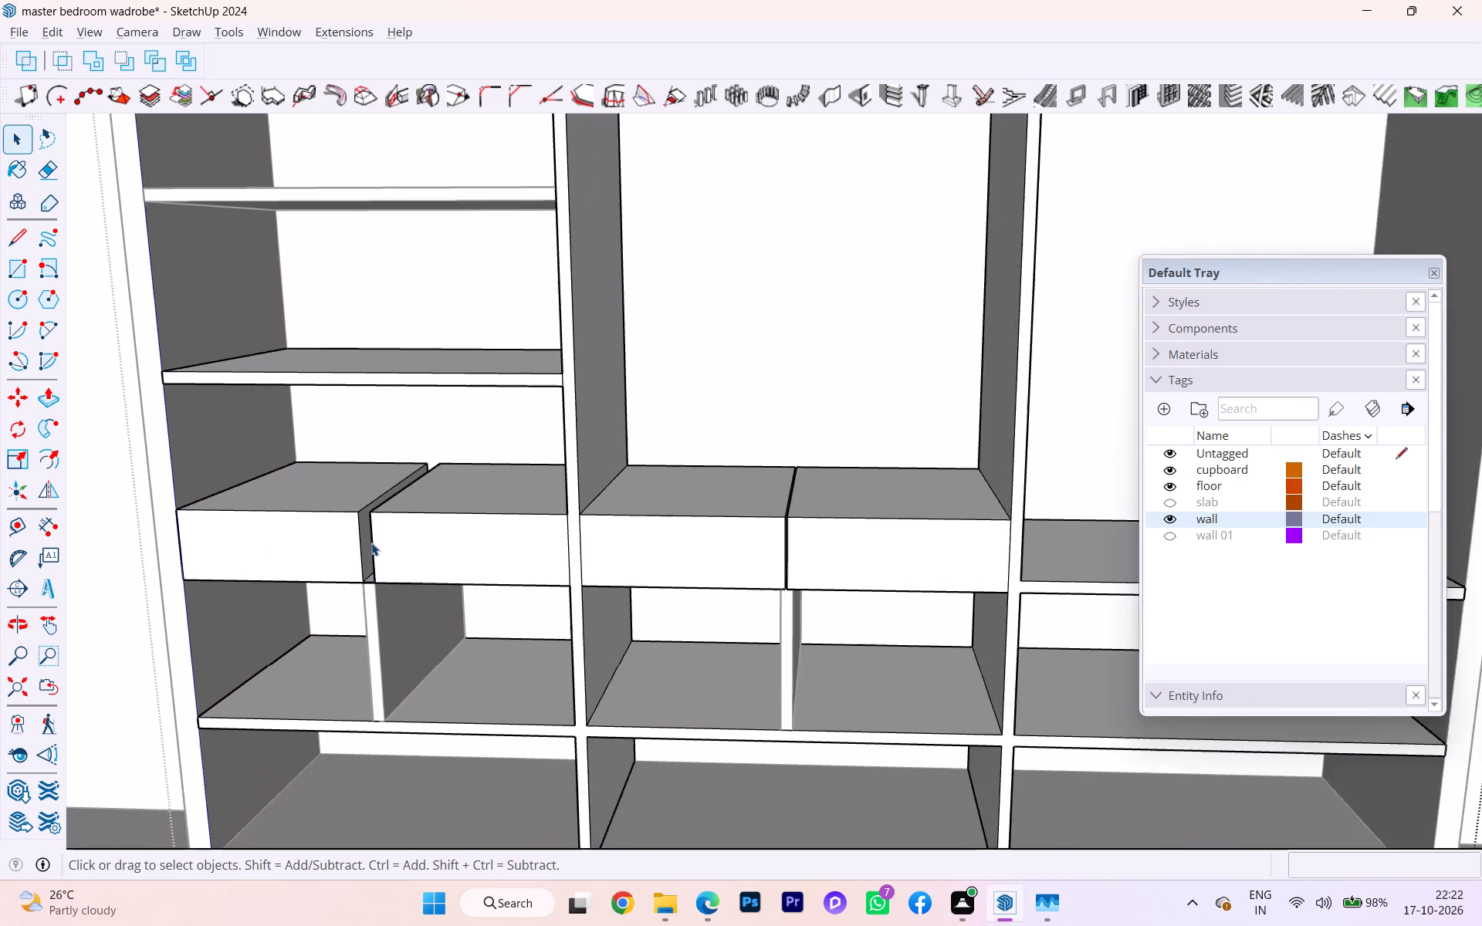
scroll(373, 540, "up", 9)
scroll(377, 534, "down", 1)
scroll(377, 534, "up", 7)
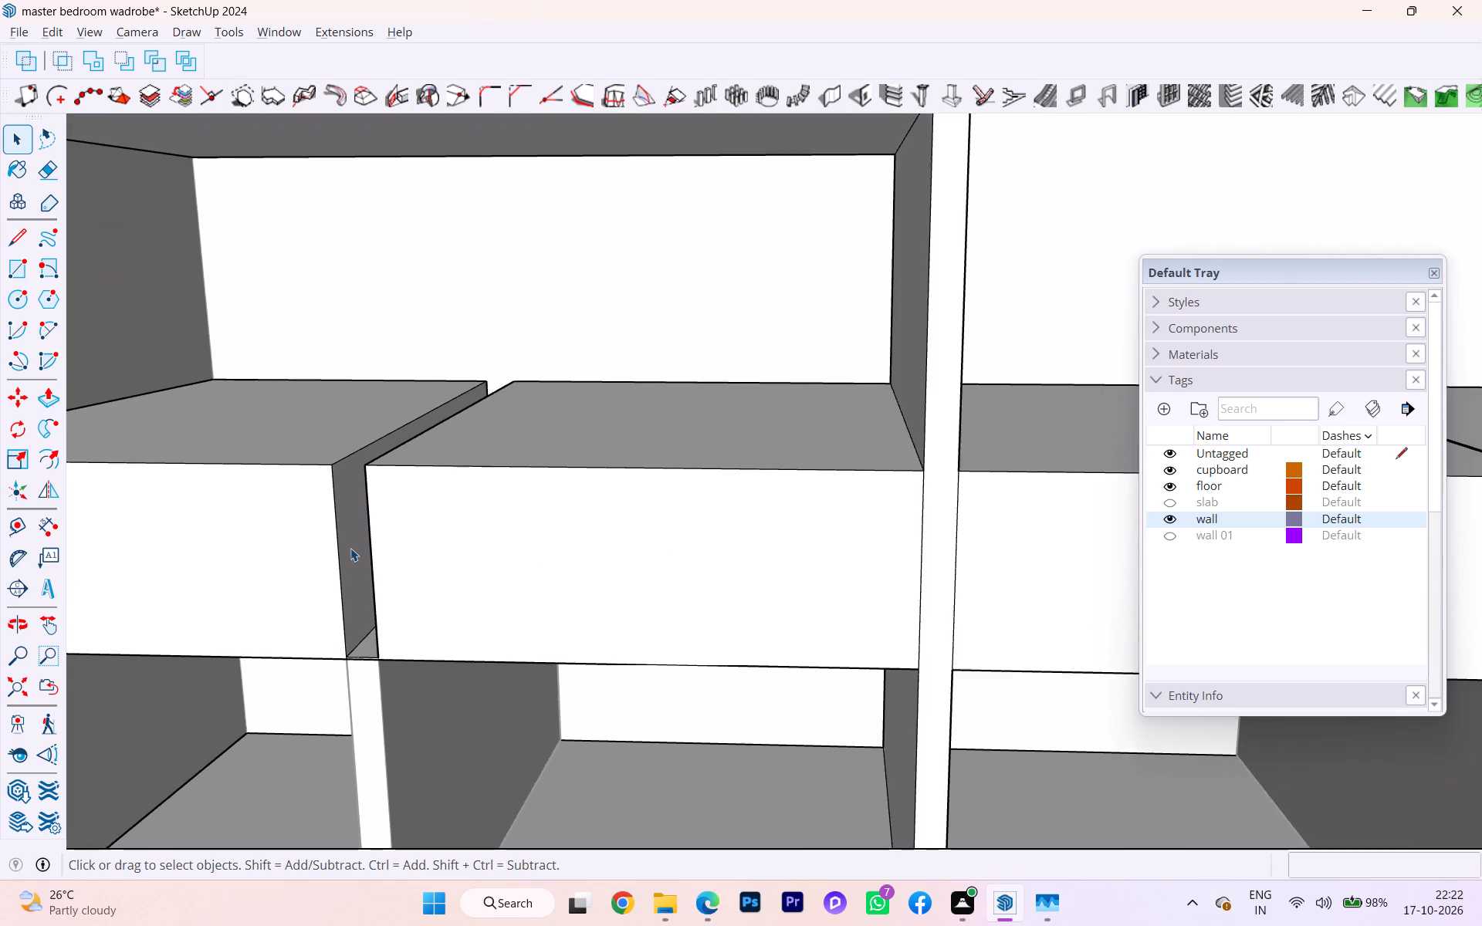
scroll(349, 556, "down", 1)
middle_click_drag(349, 557, 410, 583)
scroll(405, 559, "up", 2)
scroll(415, 590, "down", 1)
scroll(417, 593, "up", 1)
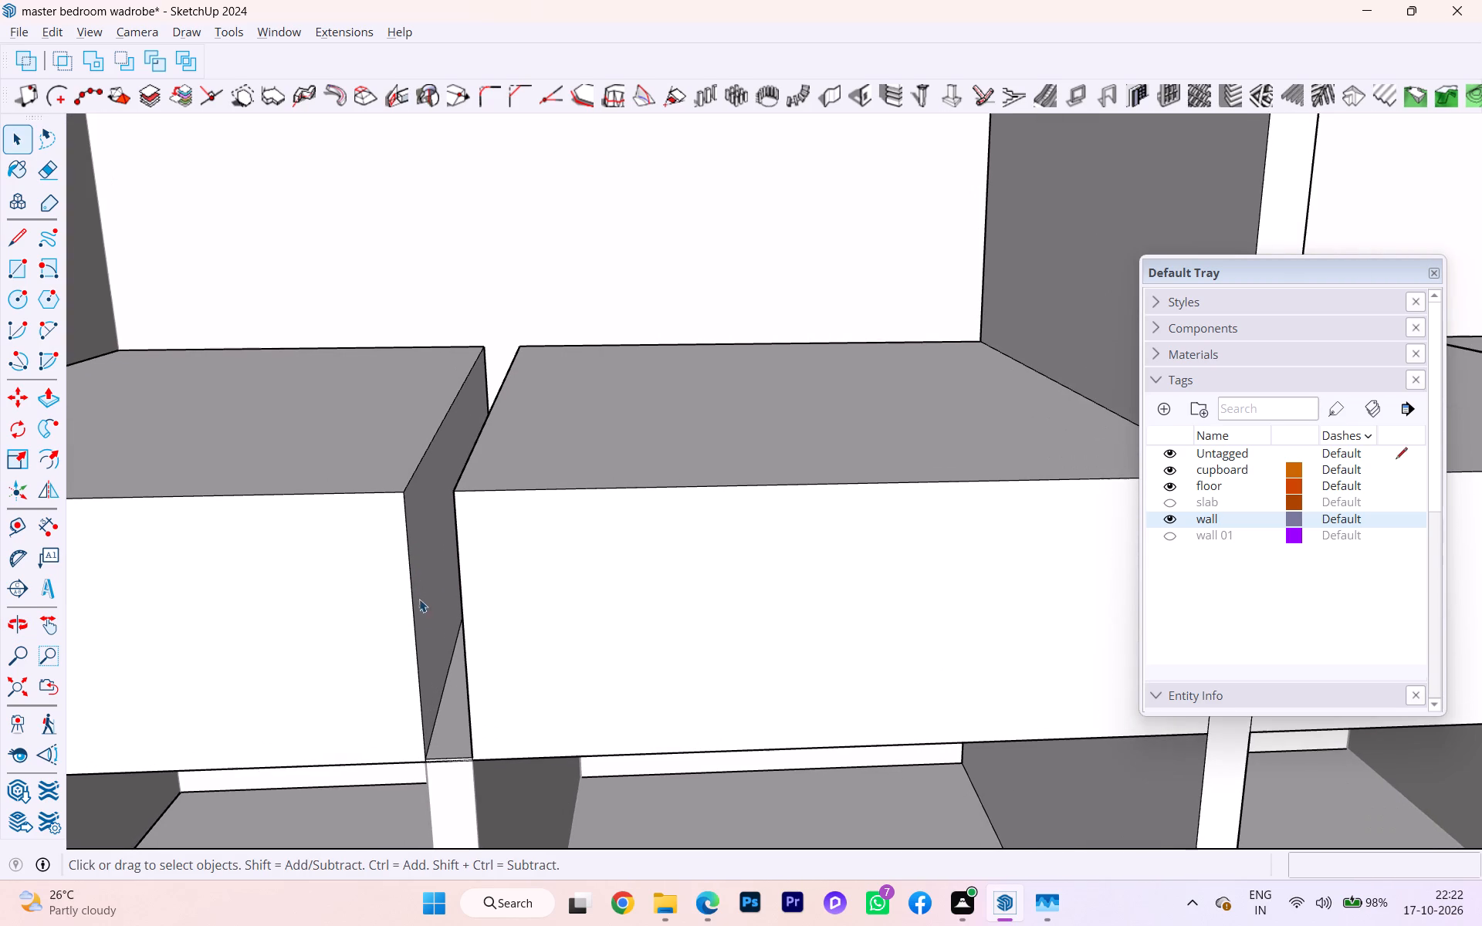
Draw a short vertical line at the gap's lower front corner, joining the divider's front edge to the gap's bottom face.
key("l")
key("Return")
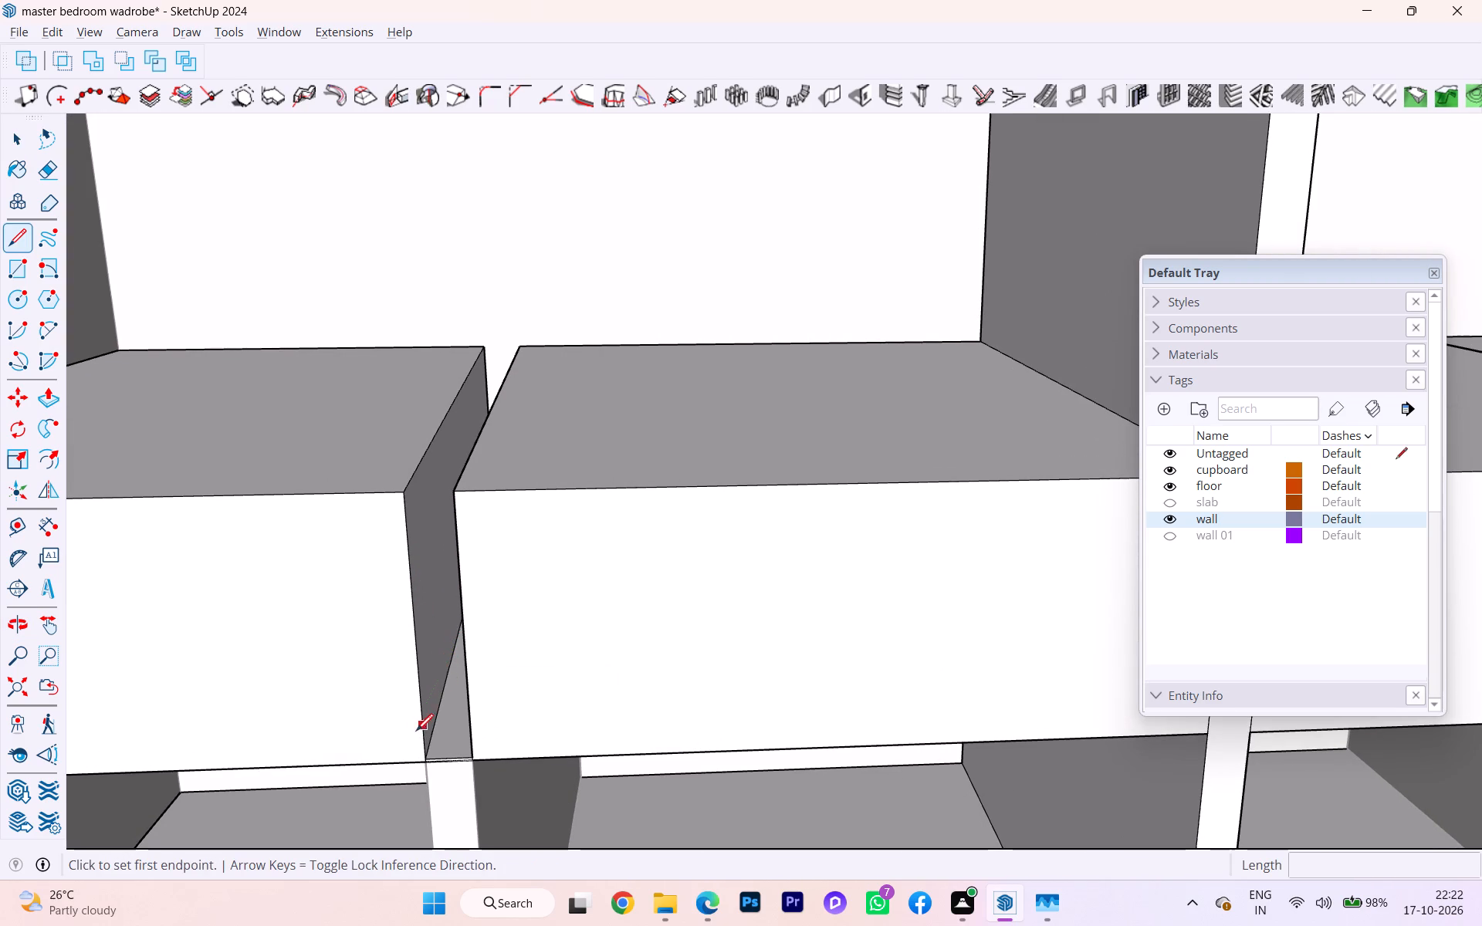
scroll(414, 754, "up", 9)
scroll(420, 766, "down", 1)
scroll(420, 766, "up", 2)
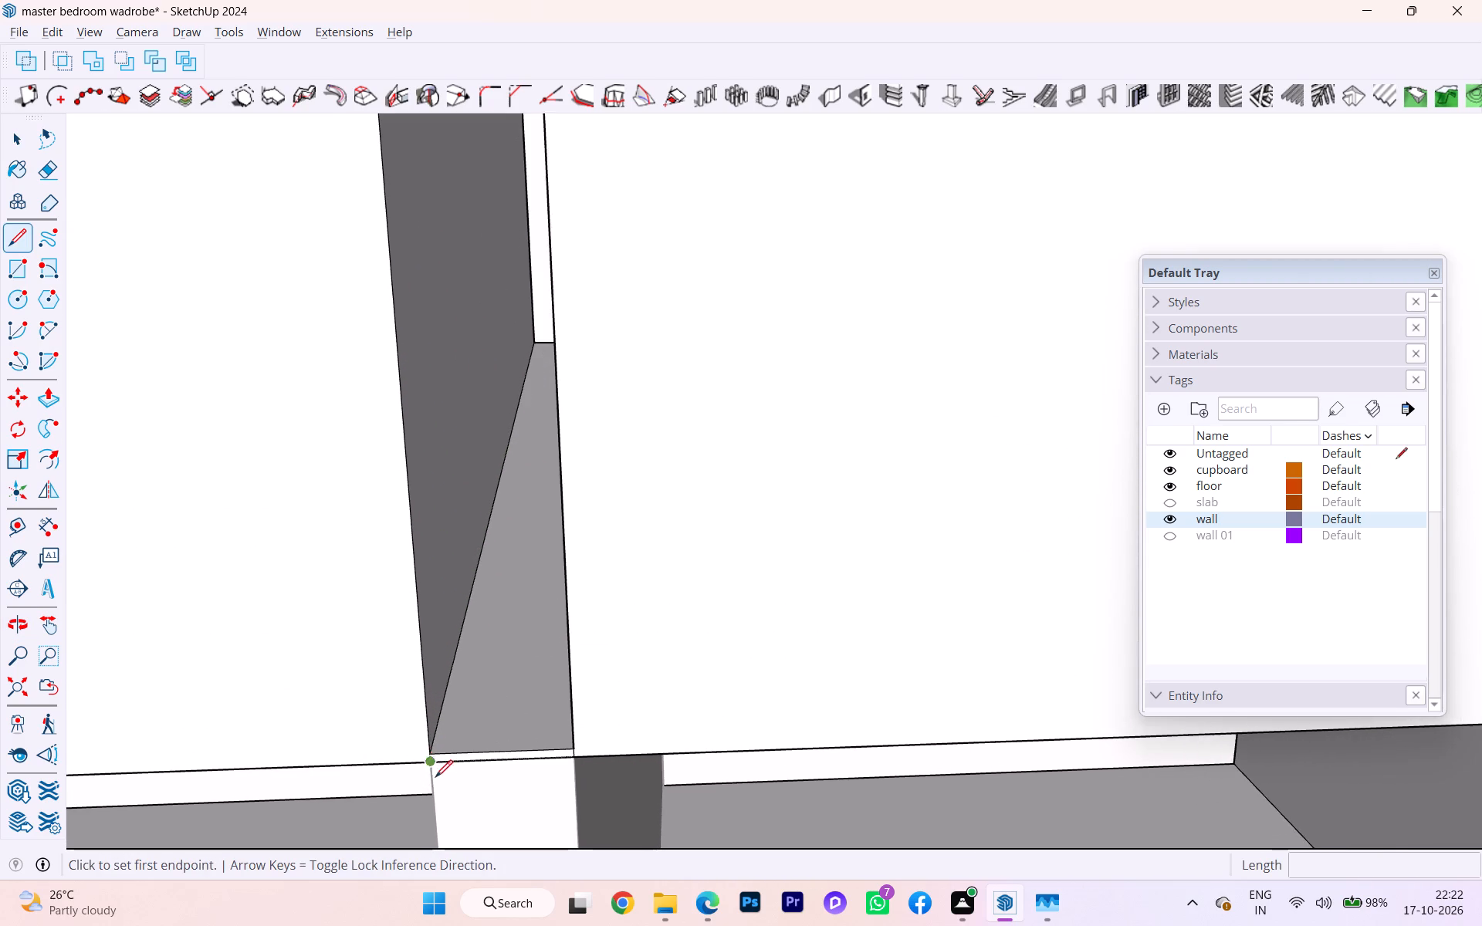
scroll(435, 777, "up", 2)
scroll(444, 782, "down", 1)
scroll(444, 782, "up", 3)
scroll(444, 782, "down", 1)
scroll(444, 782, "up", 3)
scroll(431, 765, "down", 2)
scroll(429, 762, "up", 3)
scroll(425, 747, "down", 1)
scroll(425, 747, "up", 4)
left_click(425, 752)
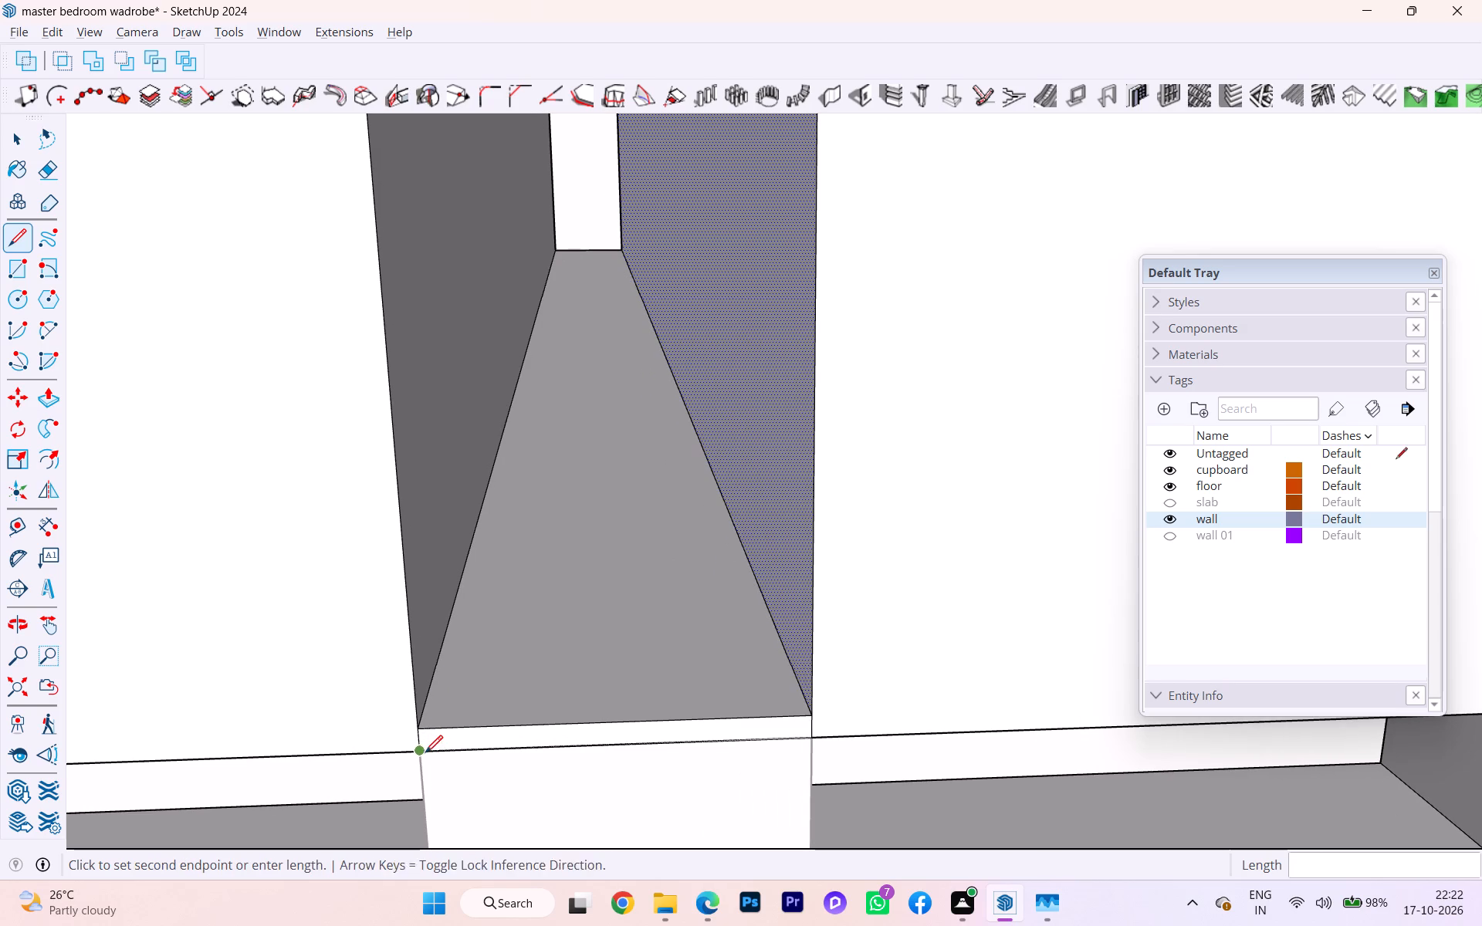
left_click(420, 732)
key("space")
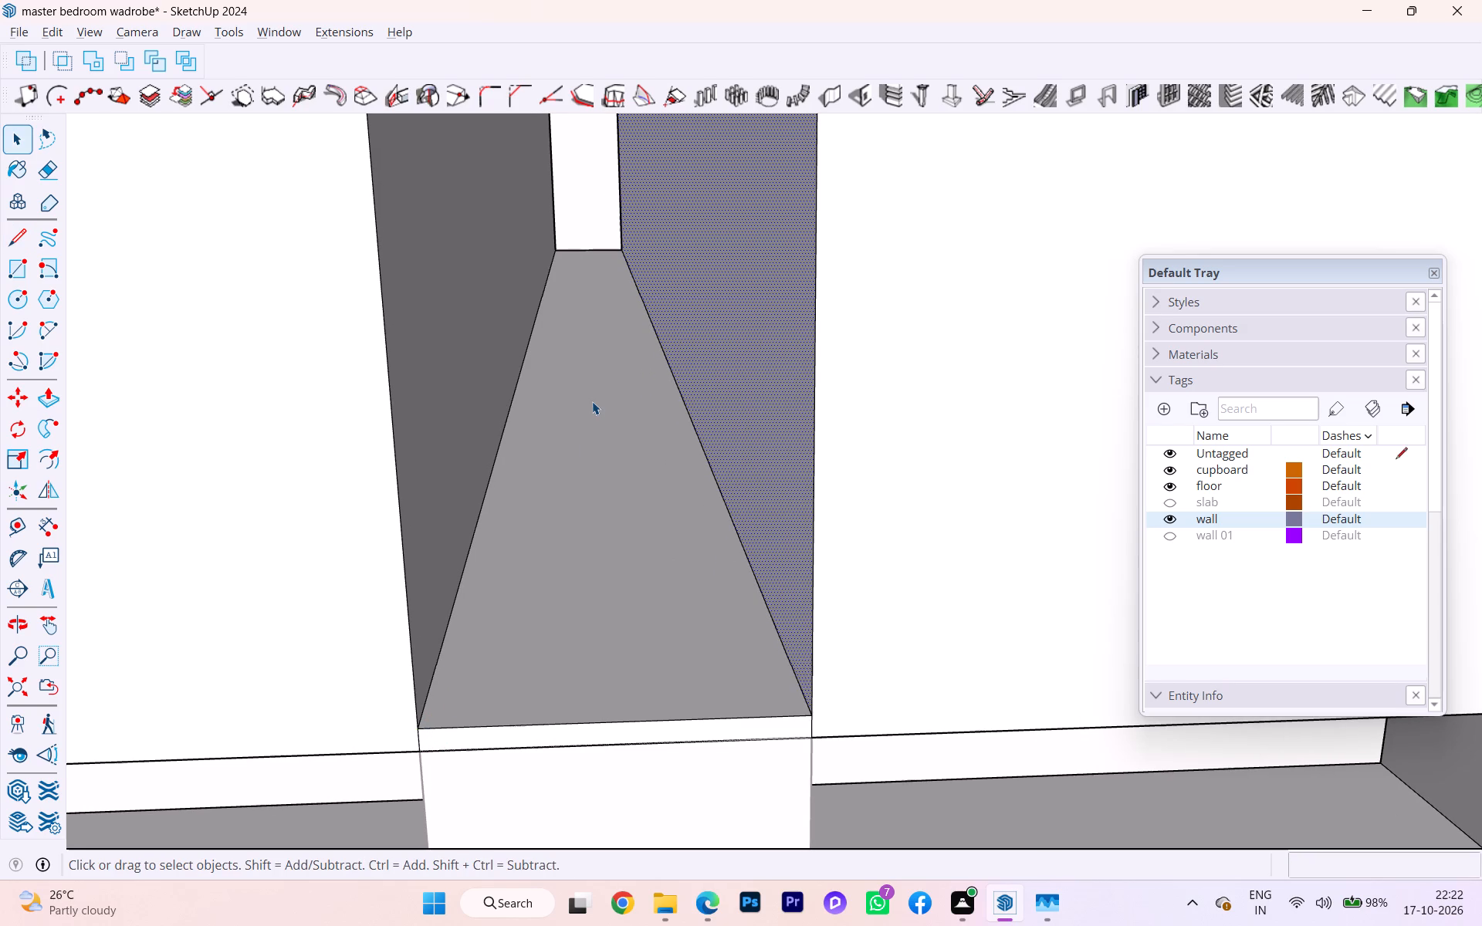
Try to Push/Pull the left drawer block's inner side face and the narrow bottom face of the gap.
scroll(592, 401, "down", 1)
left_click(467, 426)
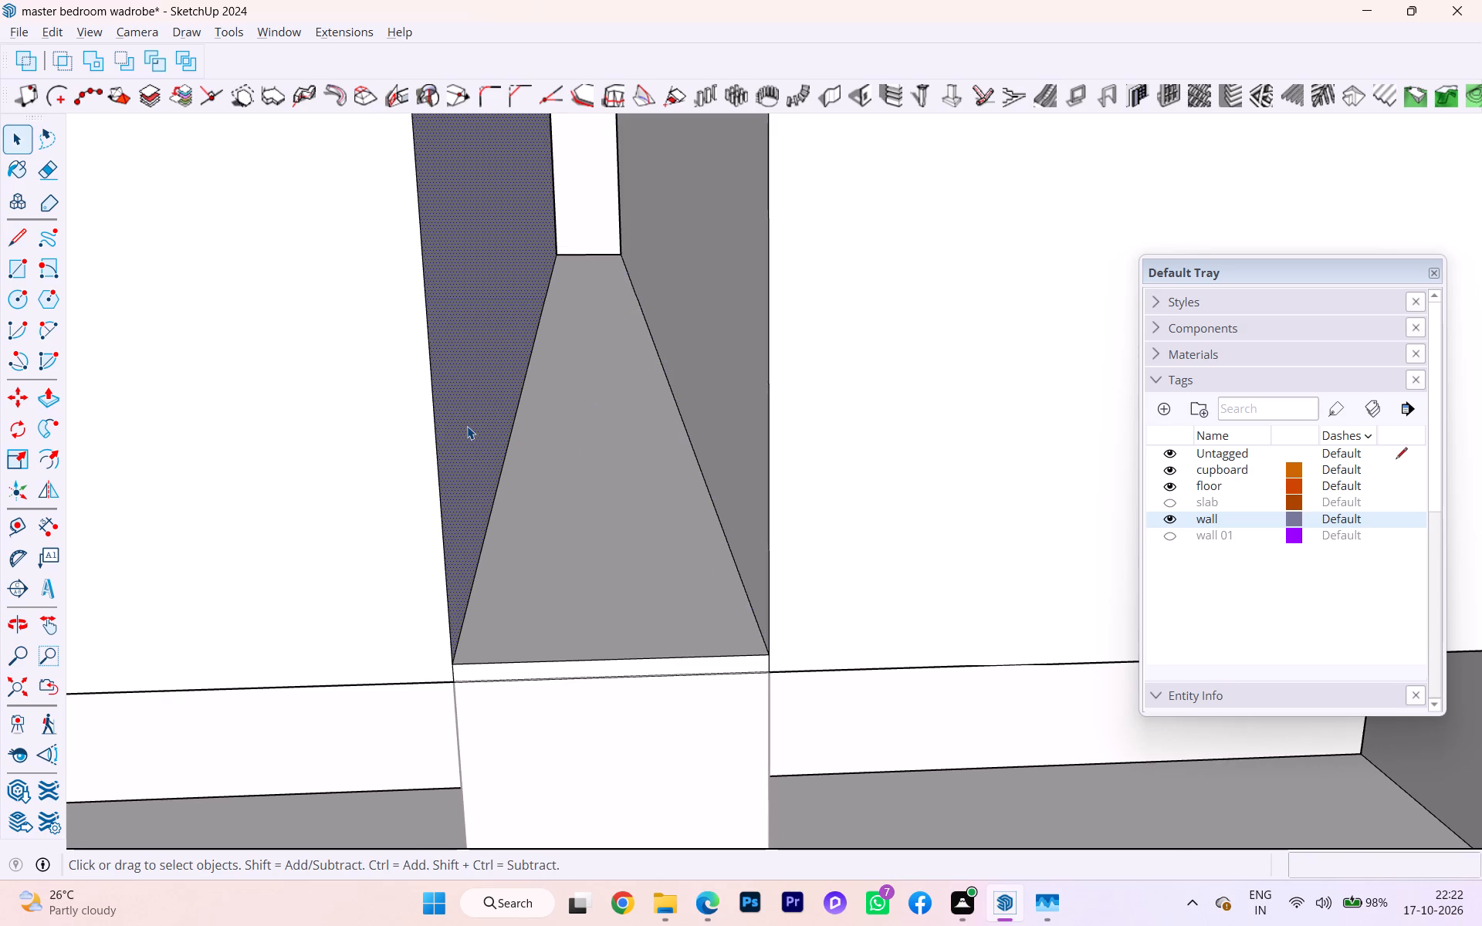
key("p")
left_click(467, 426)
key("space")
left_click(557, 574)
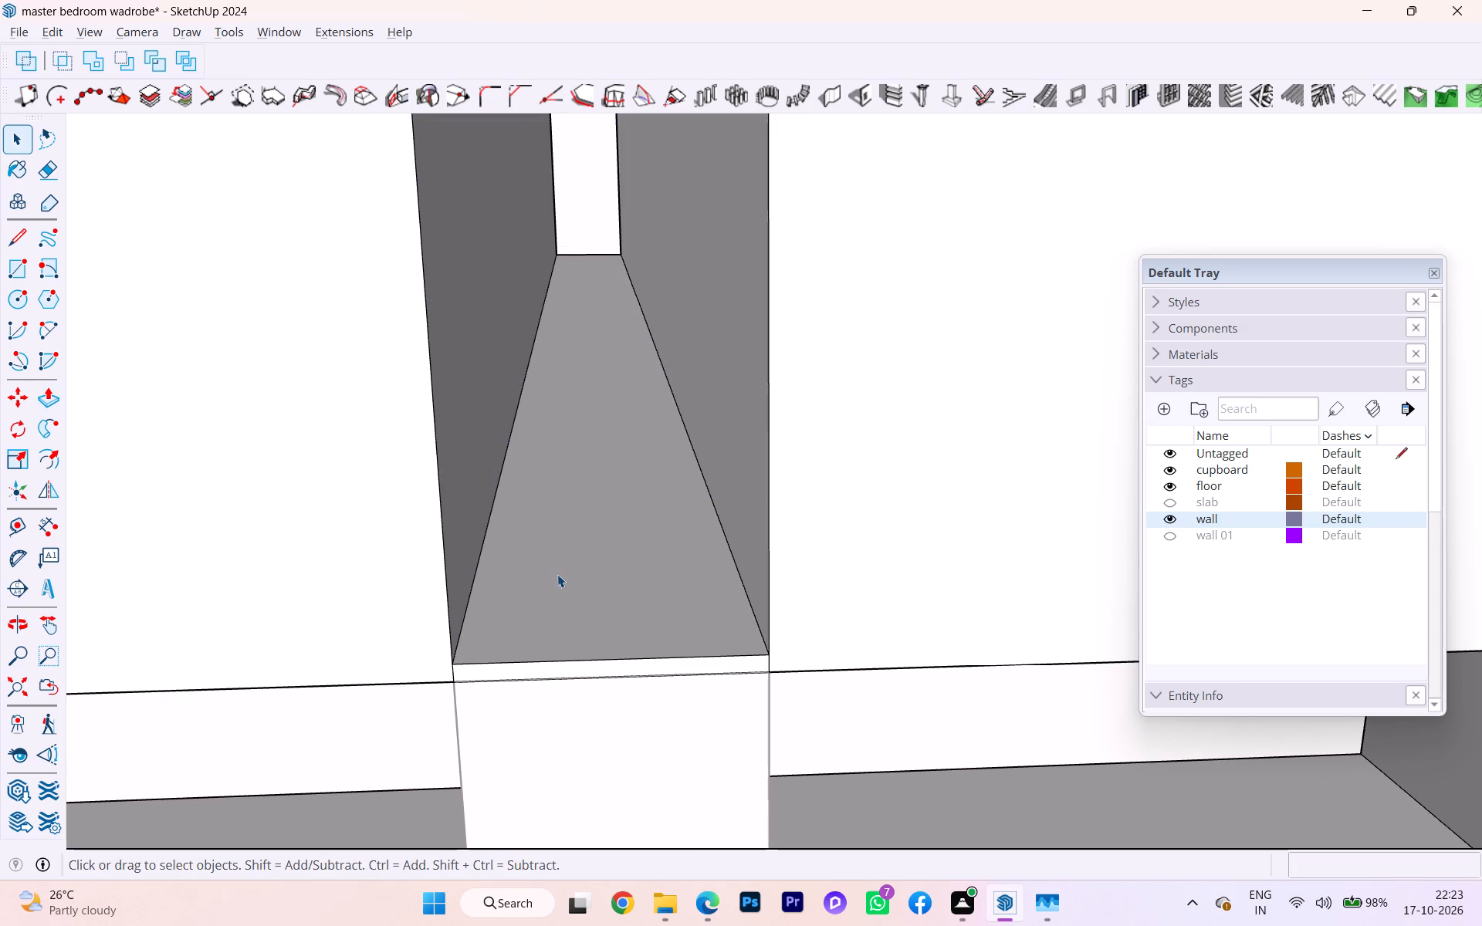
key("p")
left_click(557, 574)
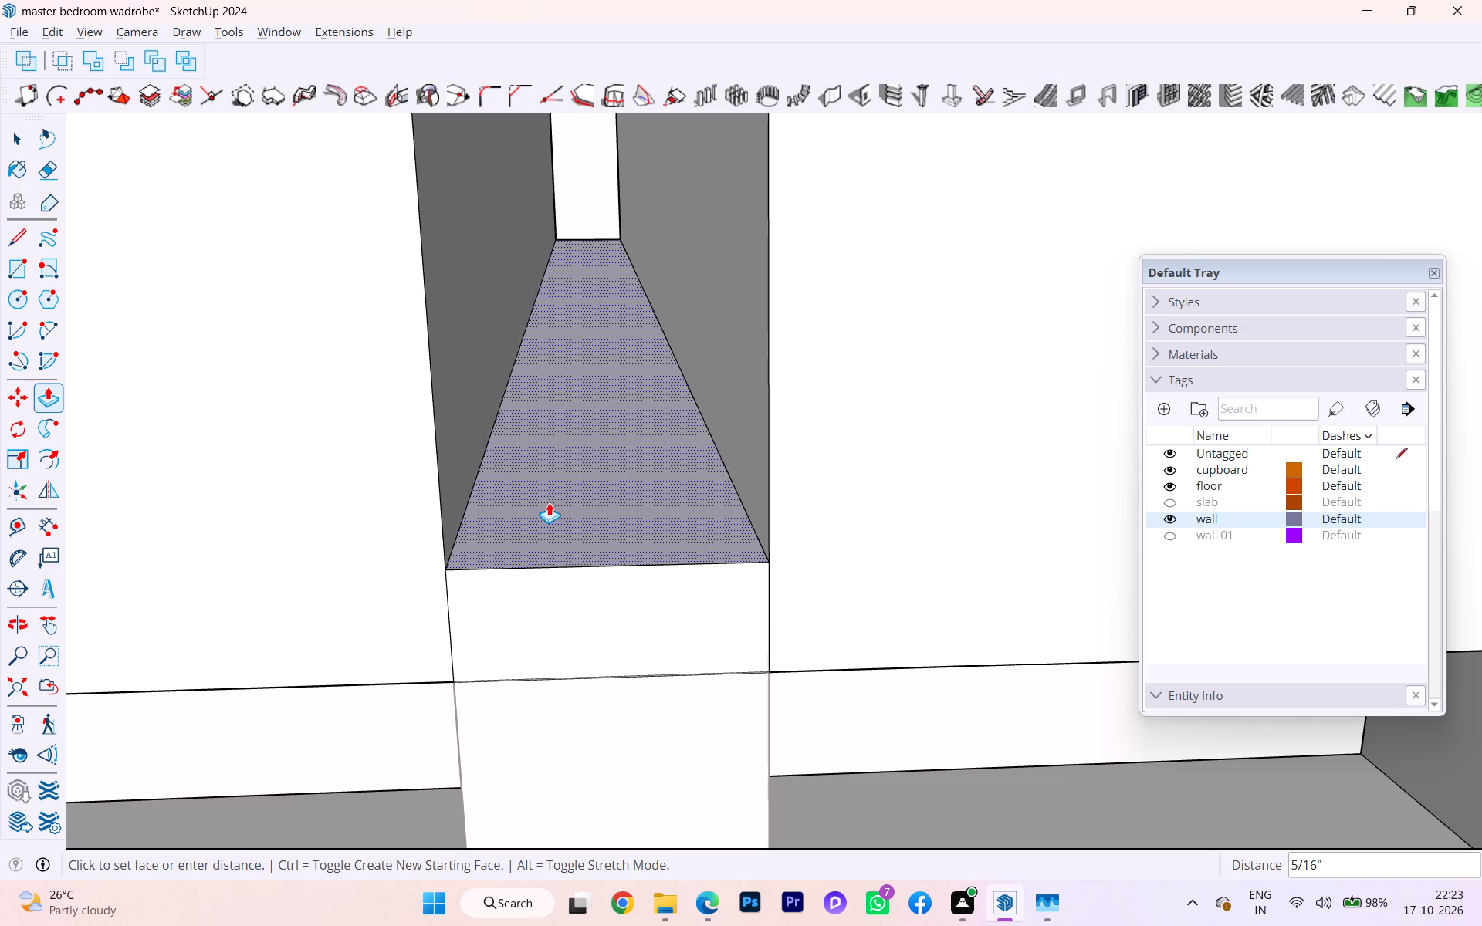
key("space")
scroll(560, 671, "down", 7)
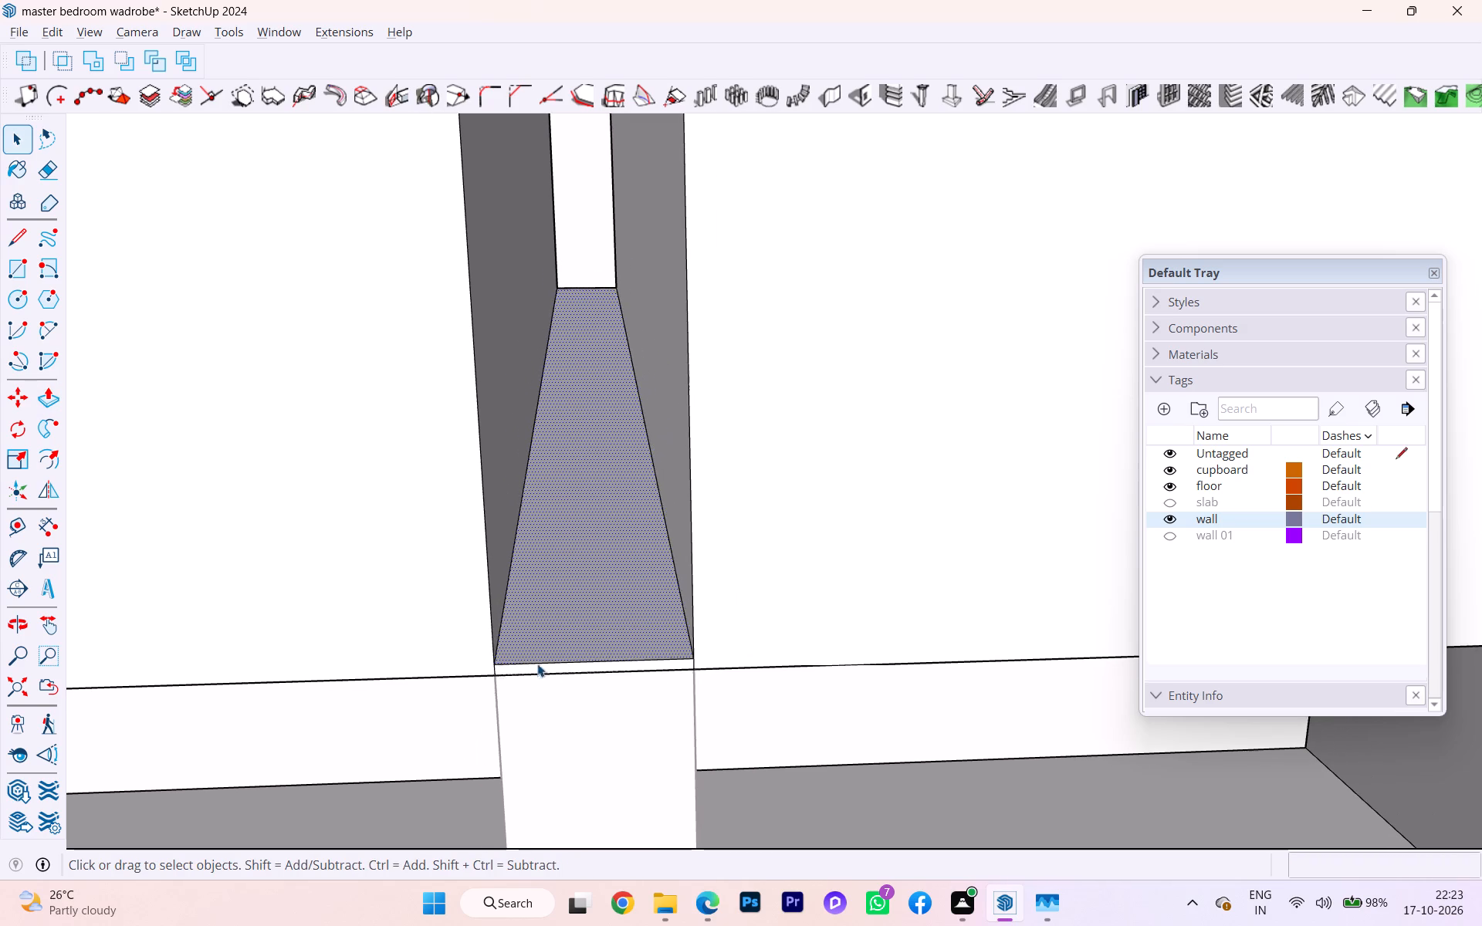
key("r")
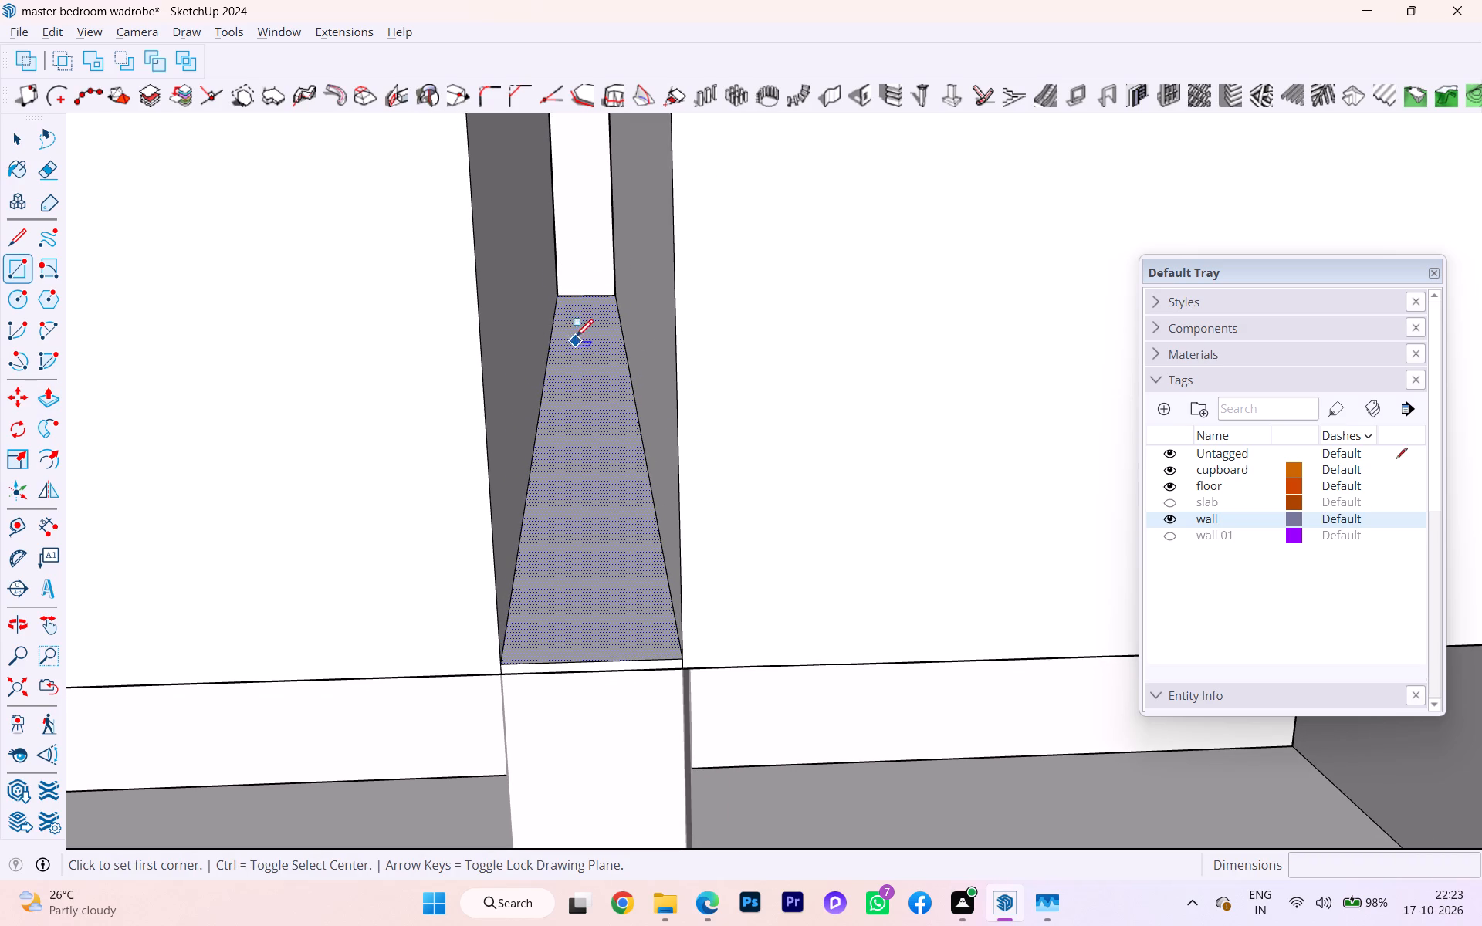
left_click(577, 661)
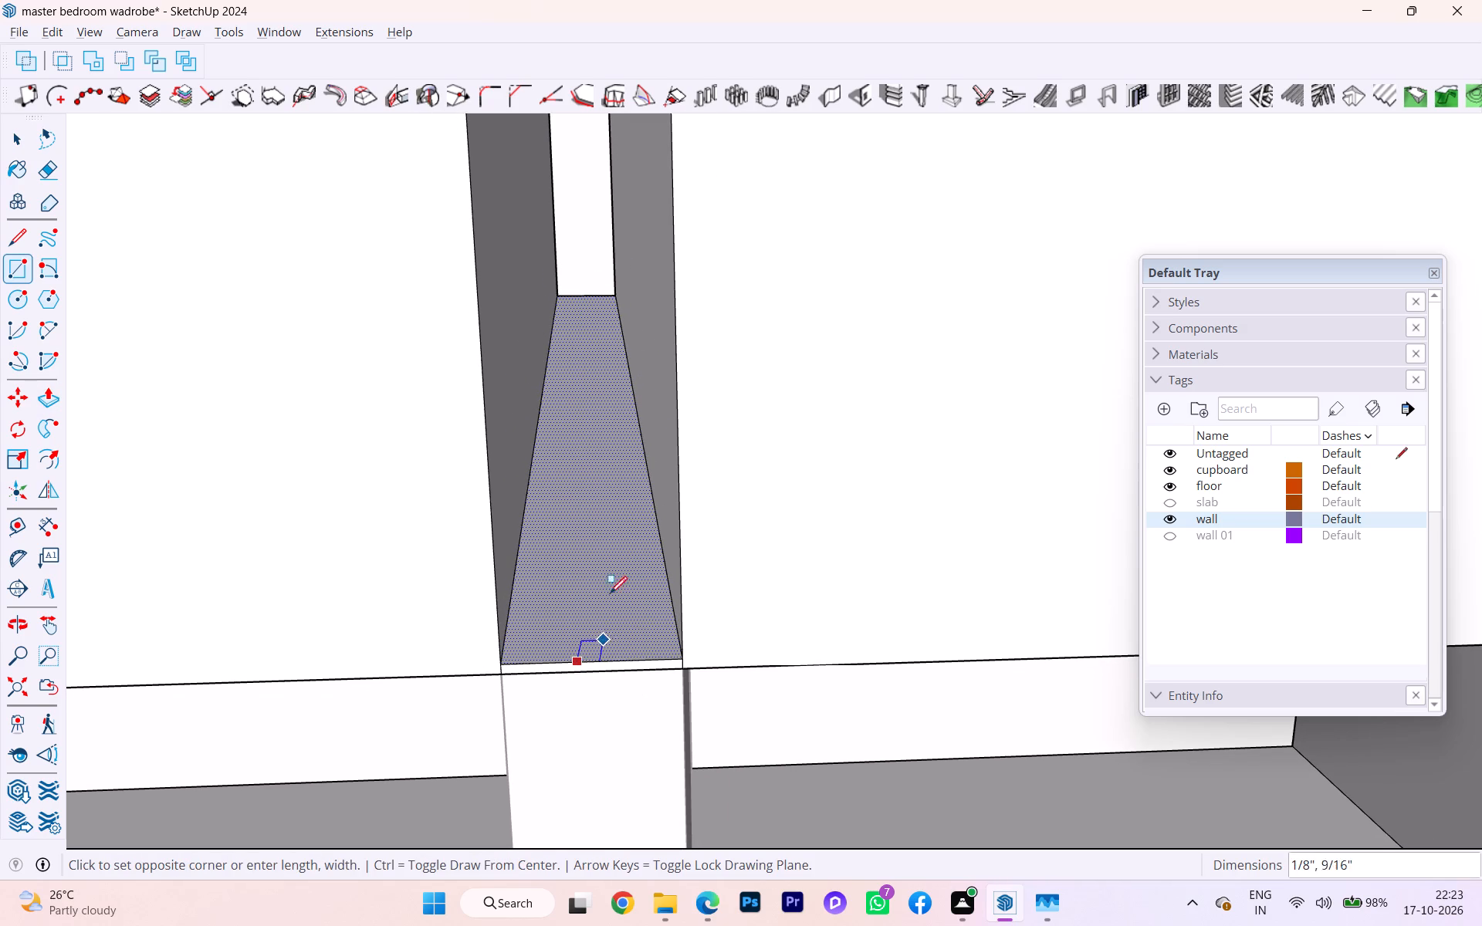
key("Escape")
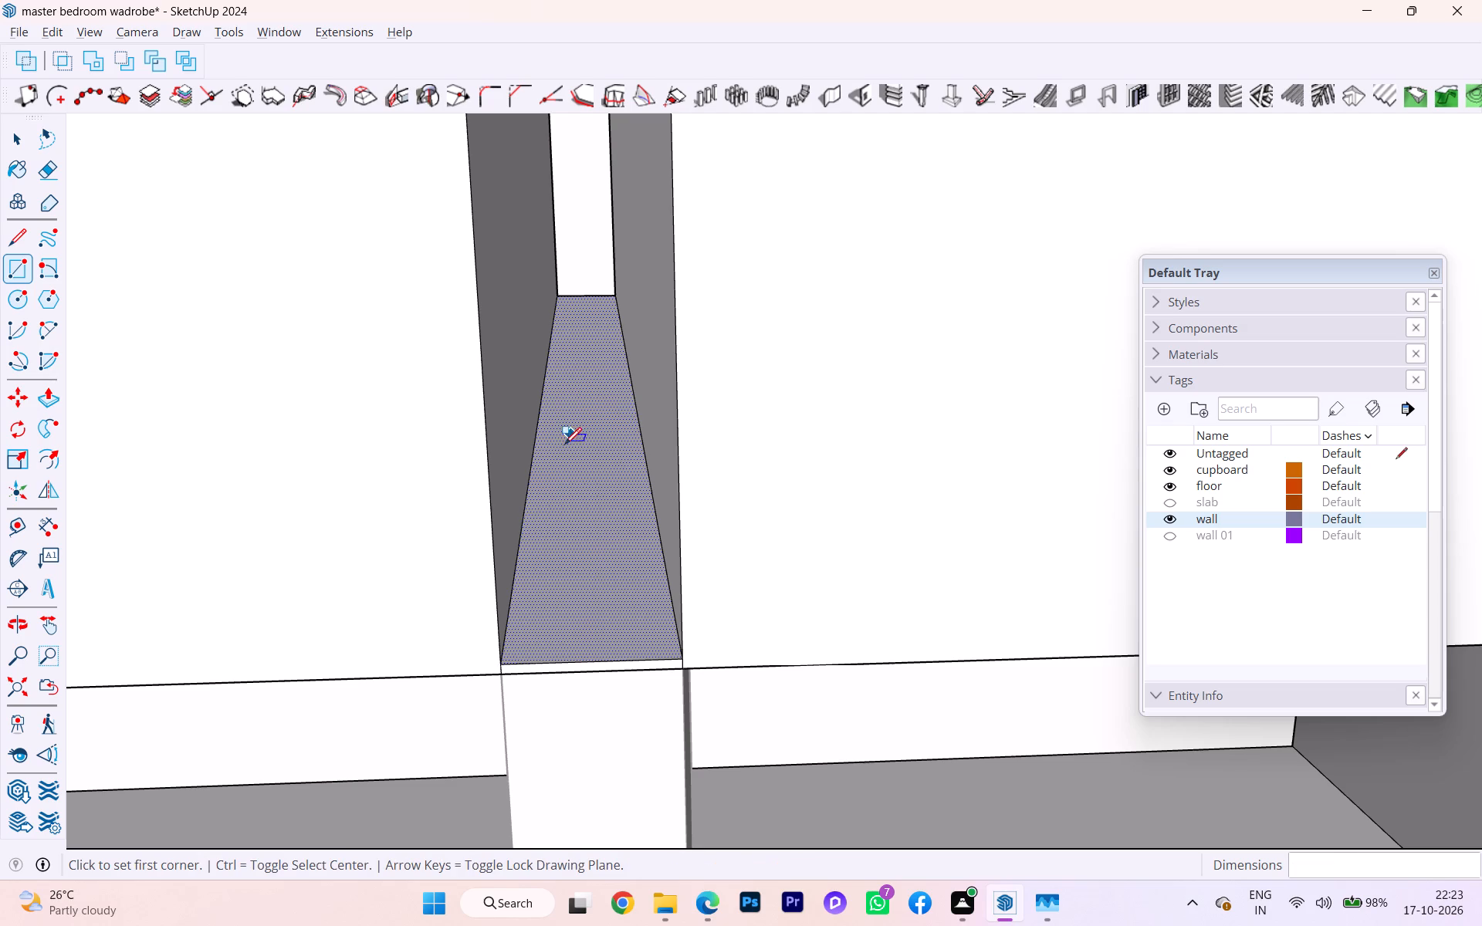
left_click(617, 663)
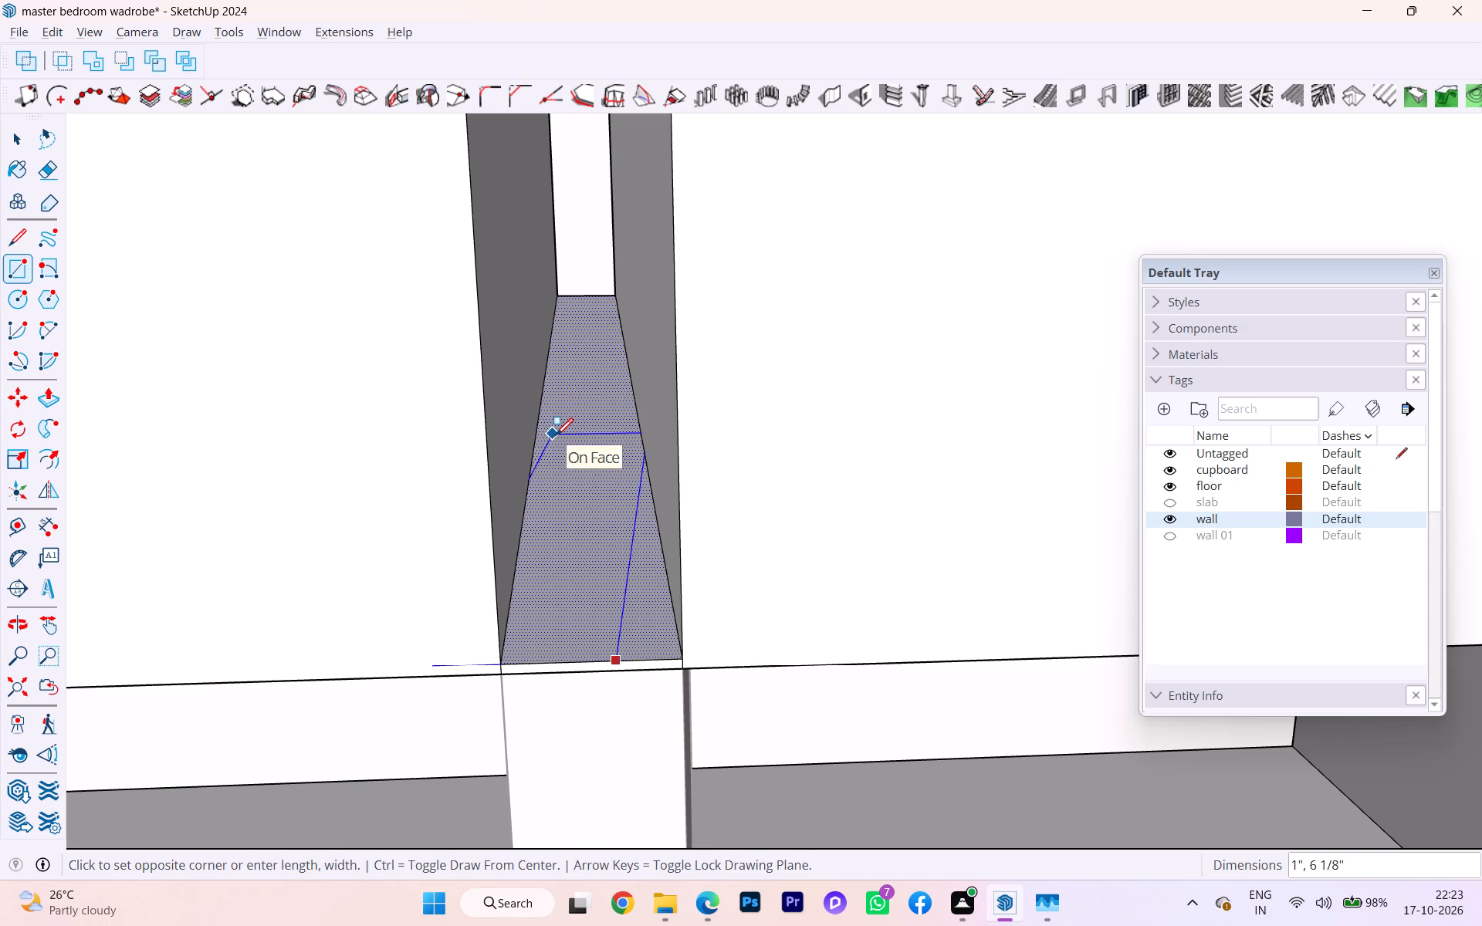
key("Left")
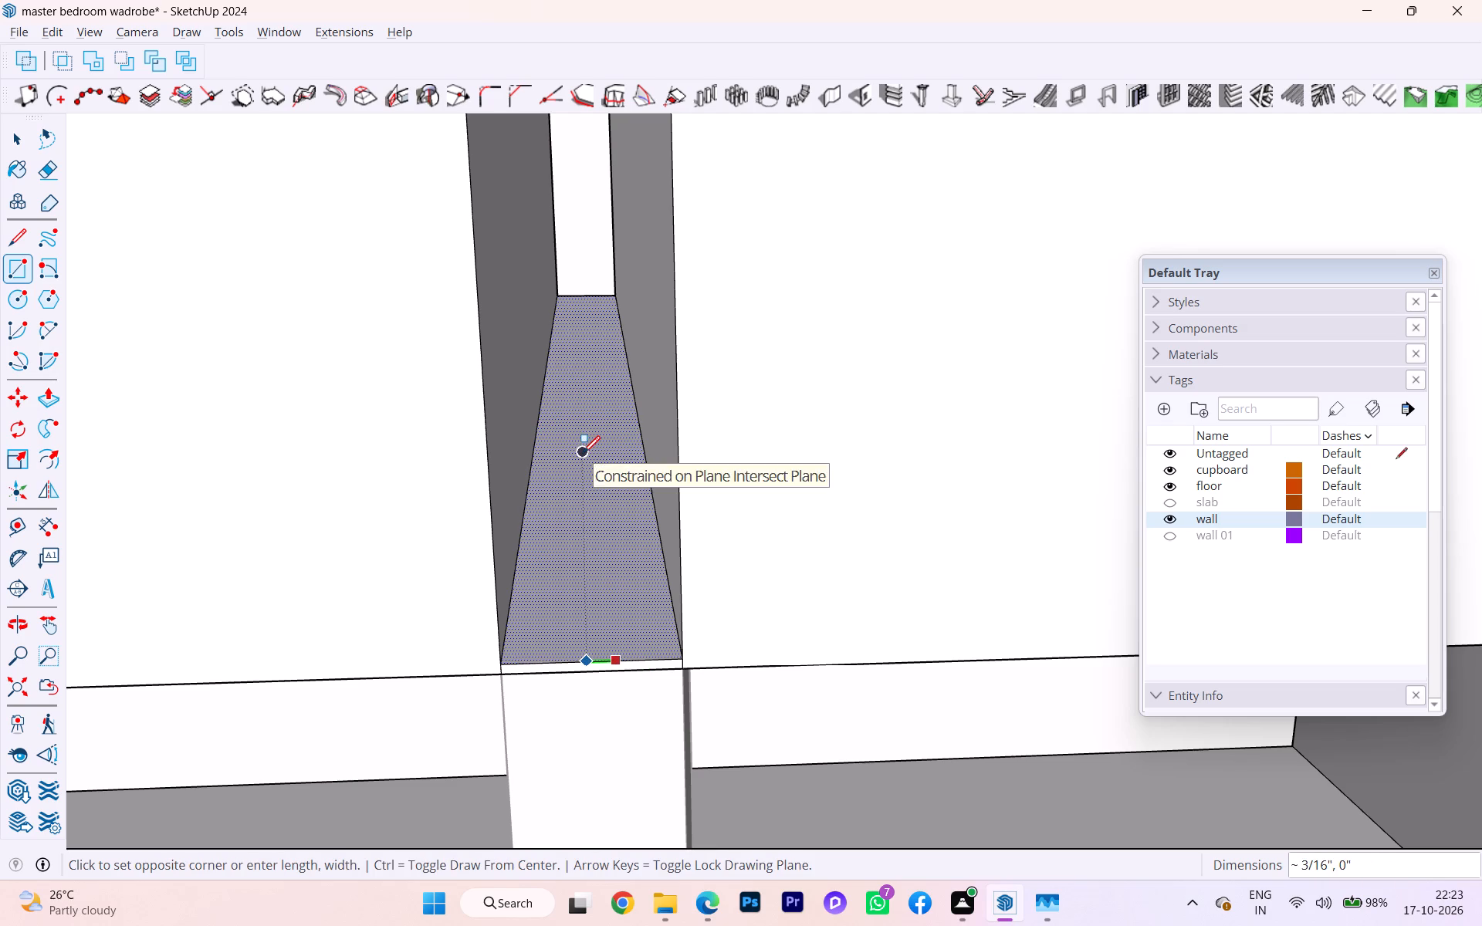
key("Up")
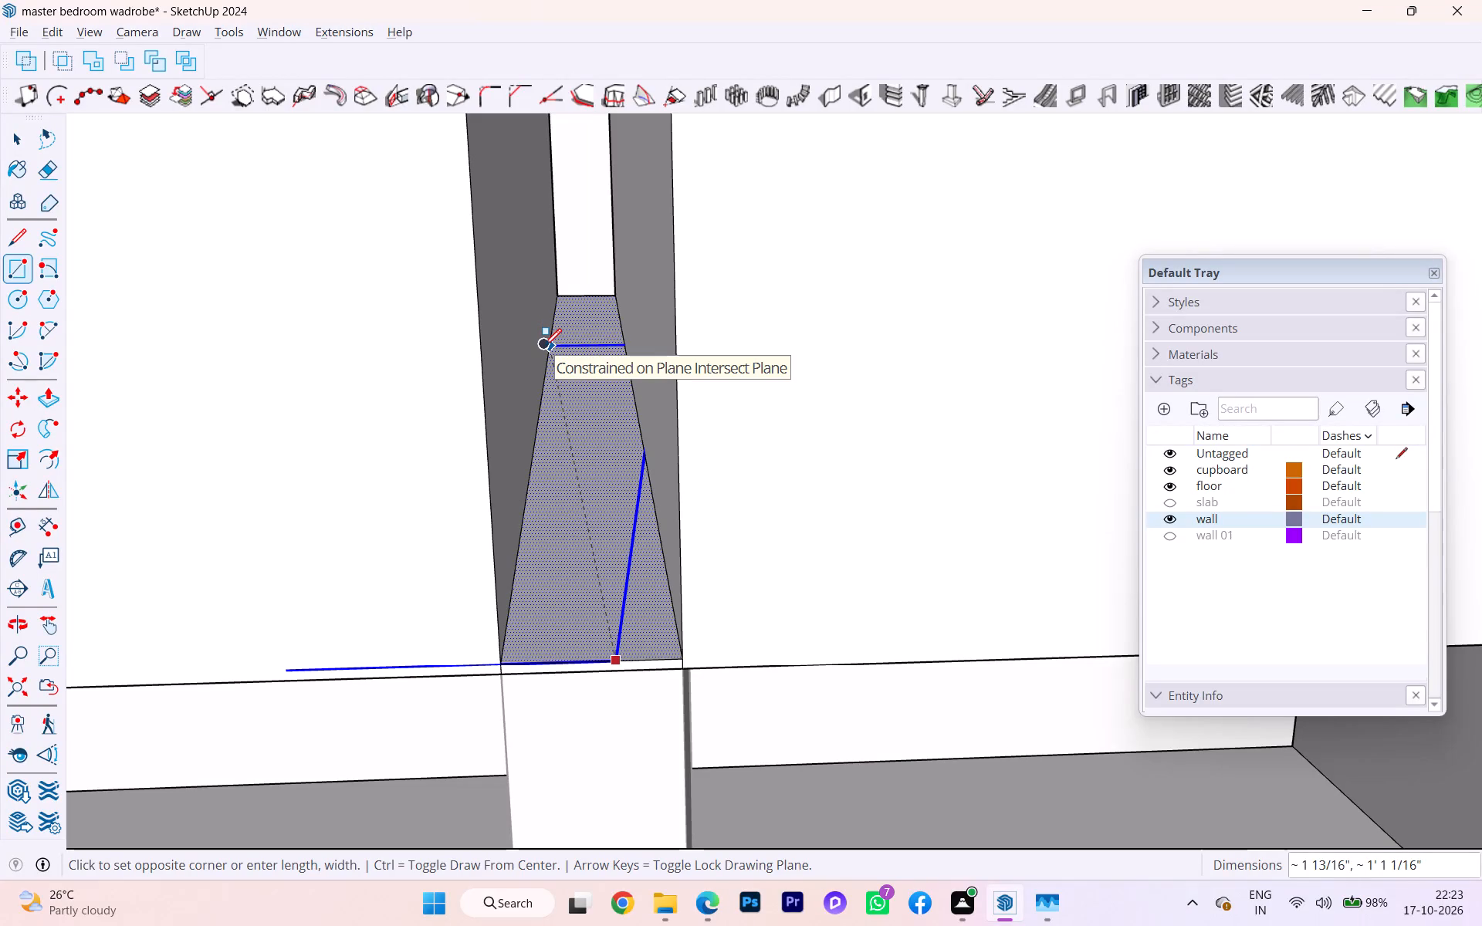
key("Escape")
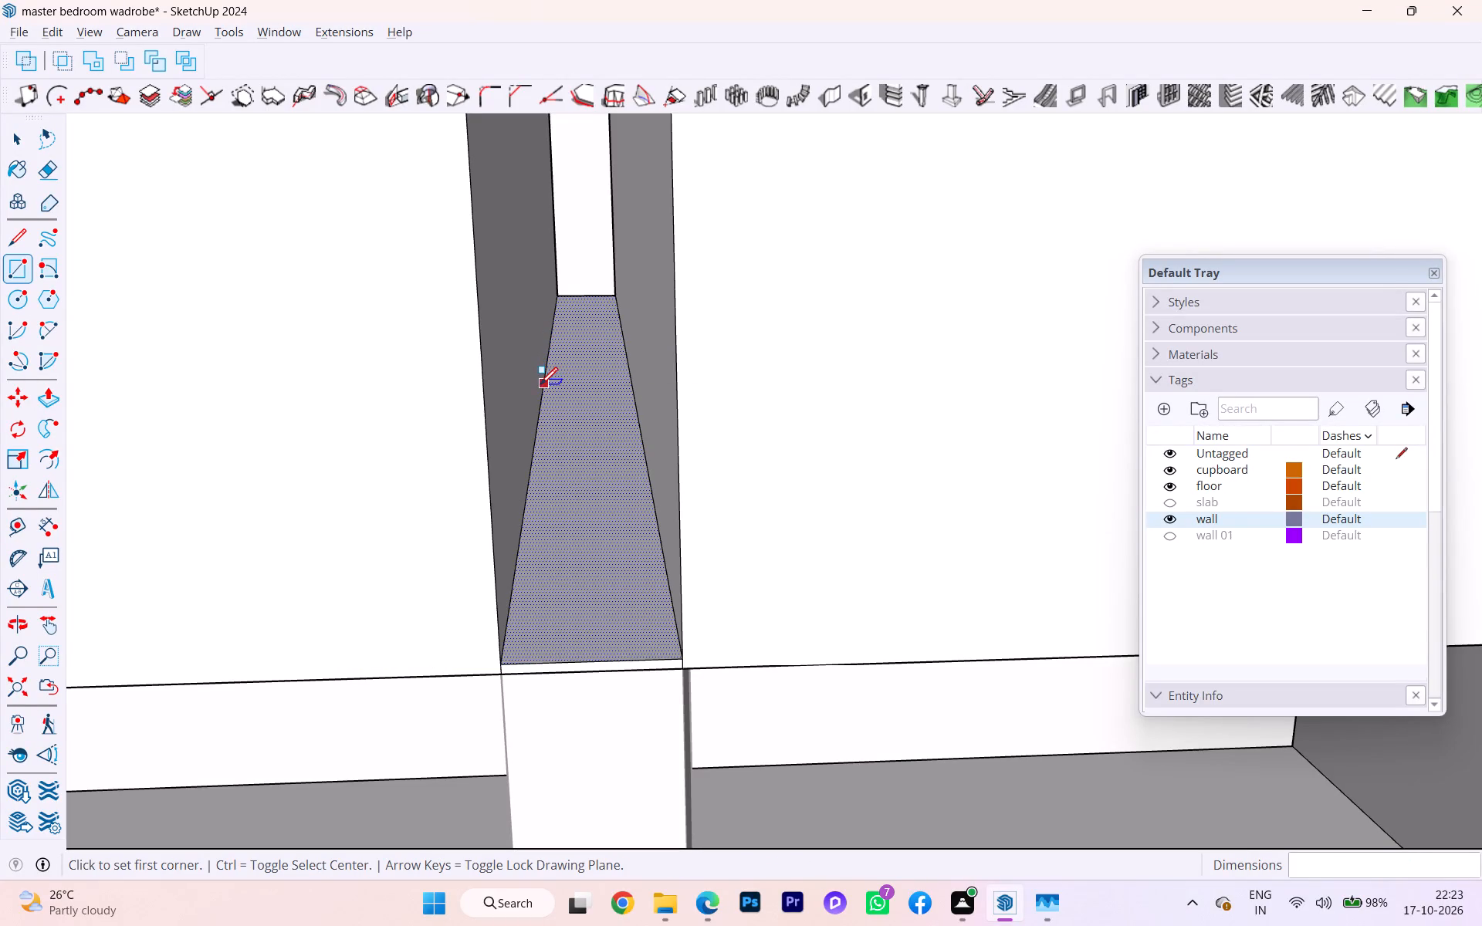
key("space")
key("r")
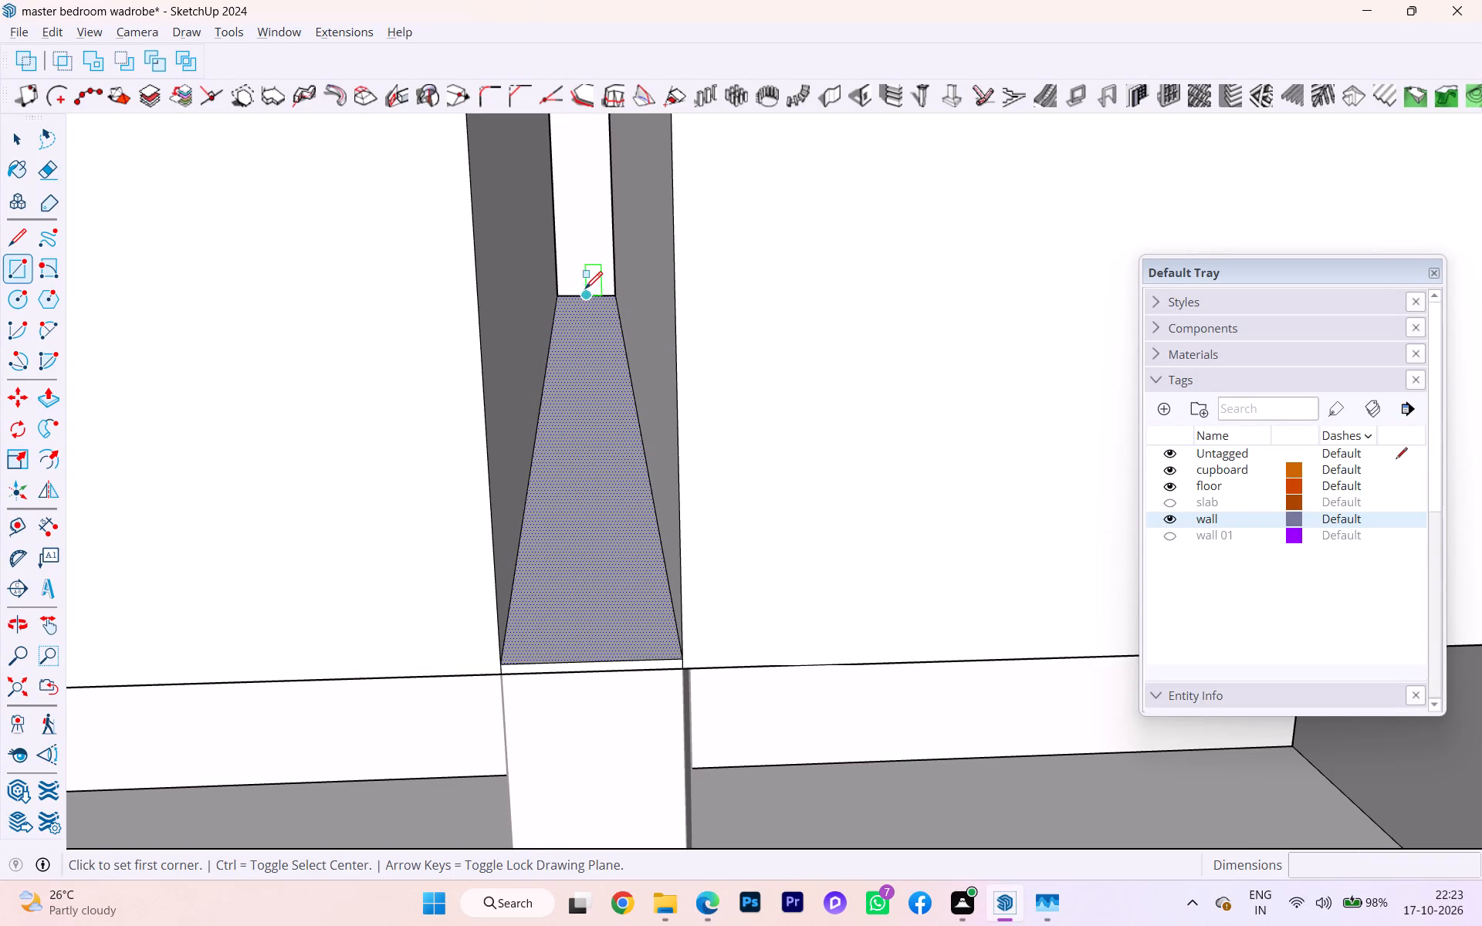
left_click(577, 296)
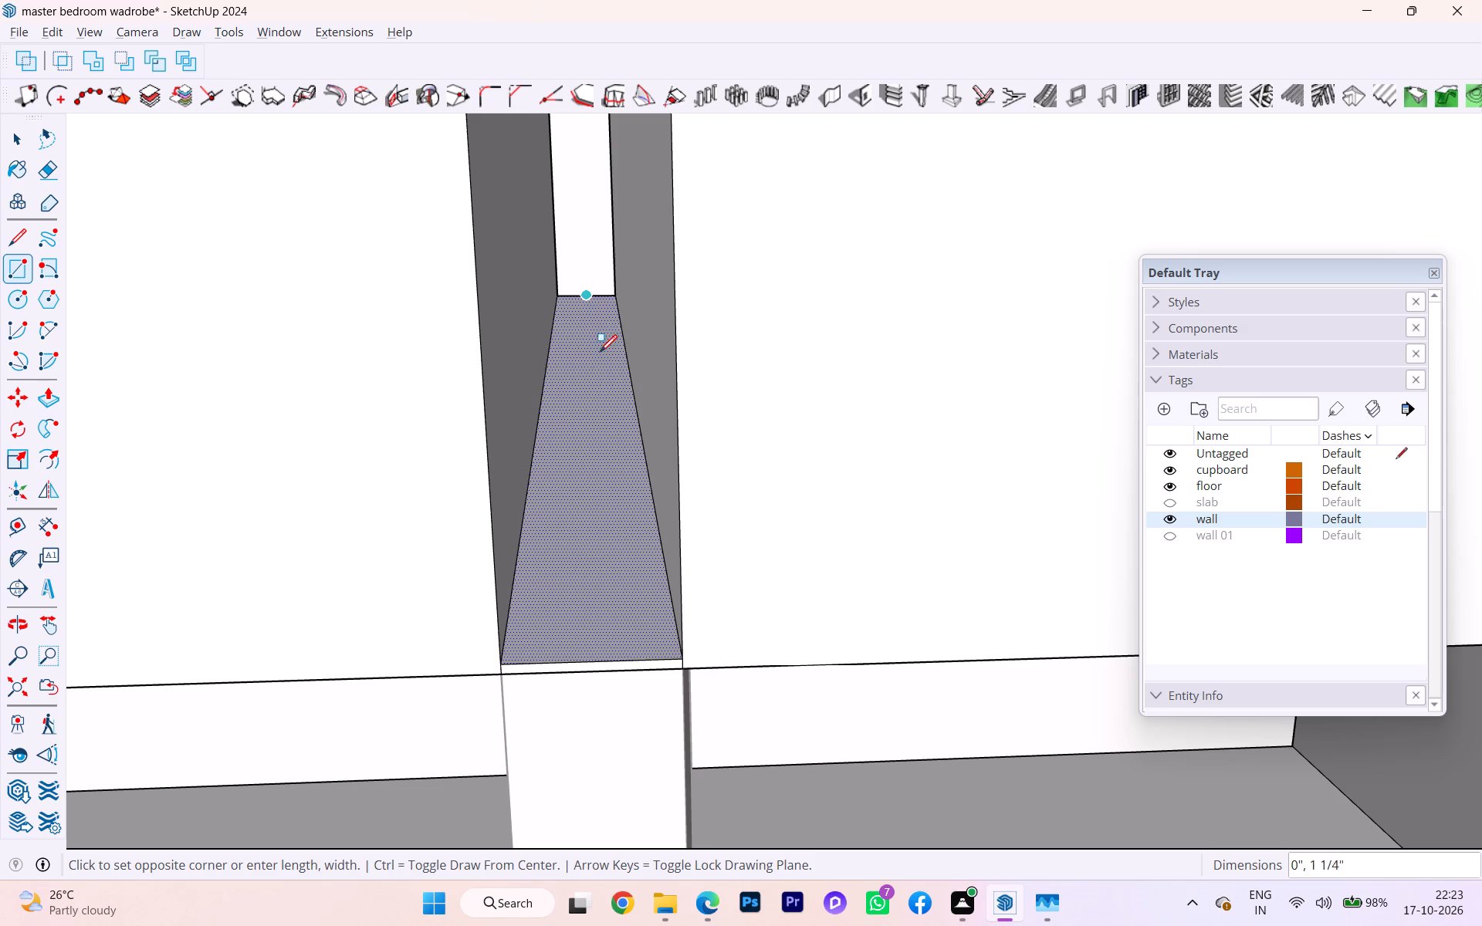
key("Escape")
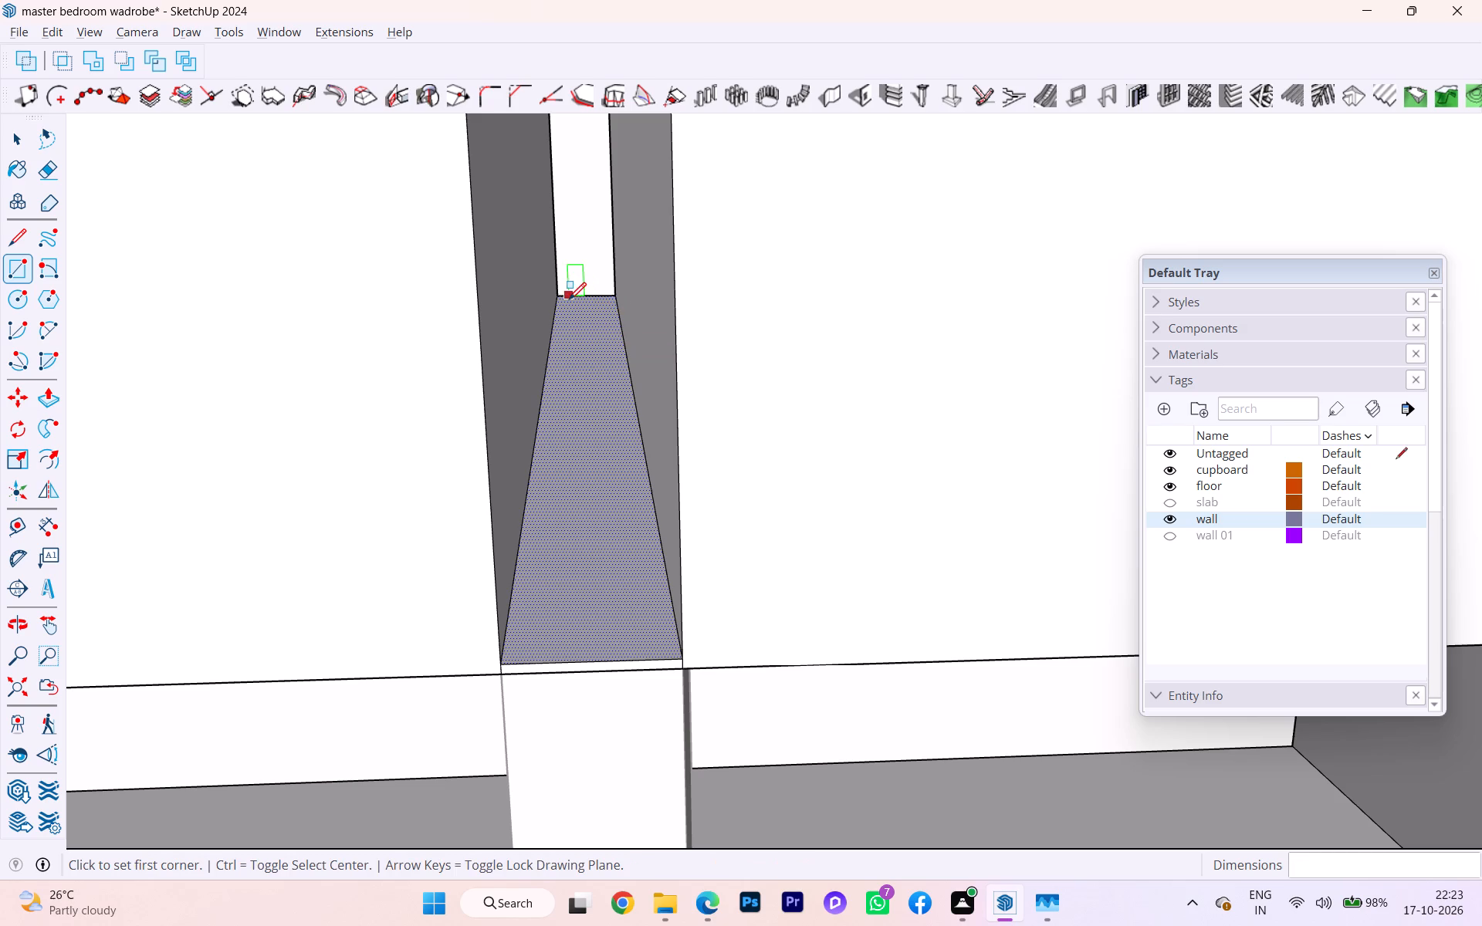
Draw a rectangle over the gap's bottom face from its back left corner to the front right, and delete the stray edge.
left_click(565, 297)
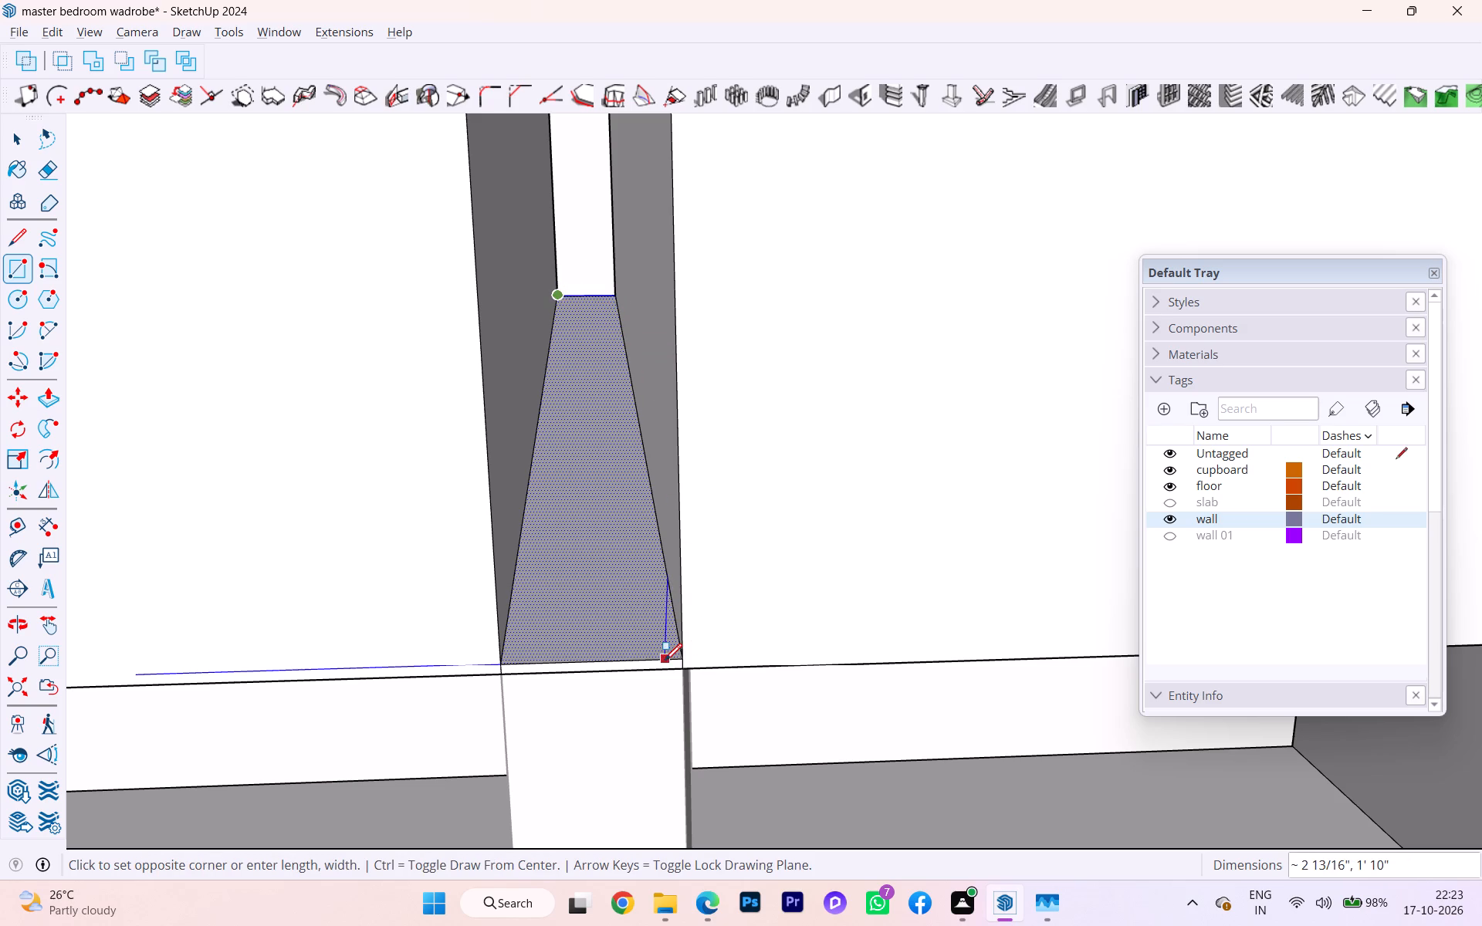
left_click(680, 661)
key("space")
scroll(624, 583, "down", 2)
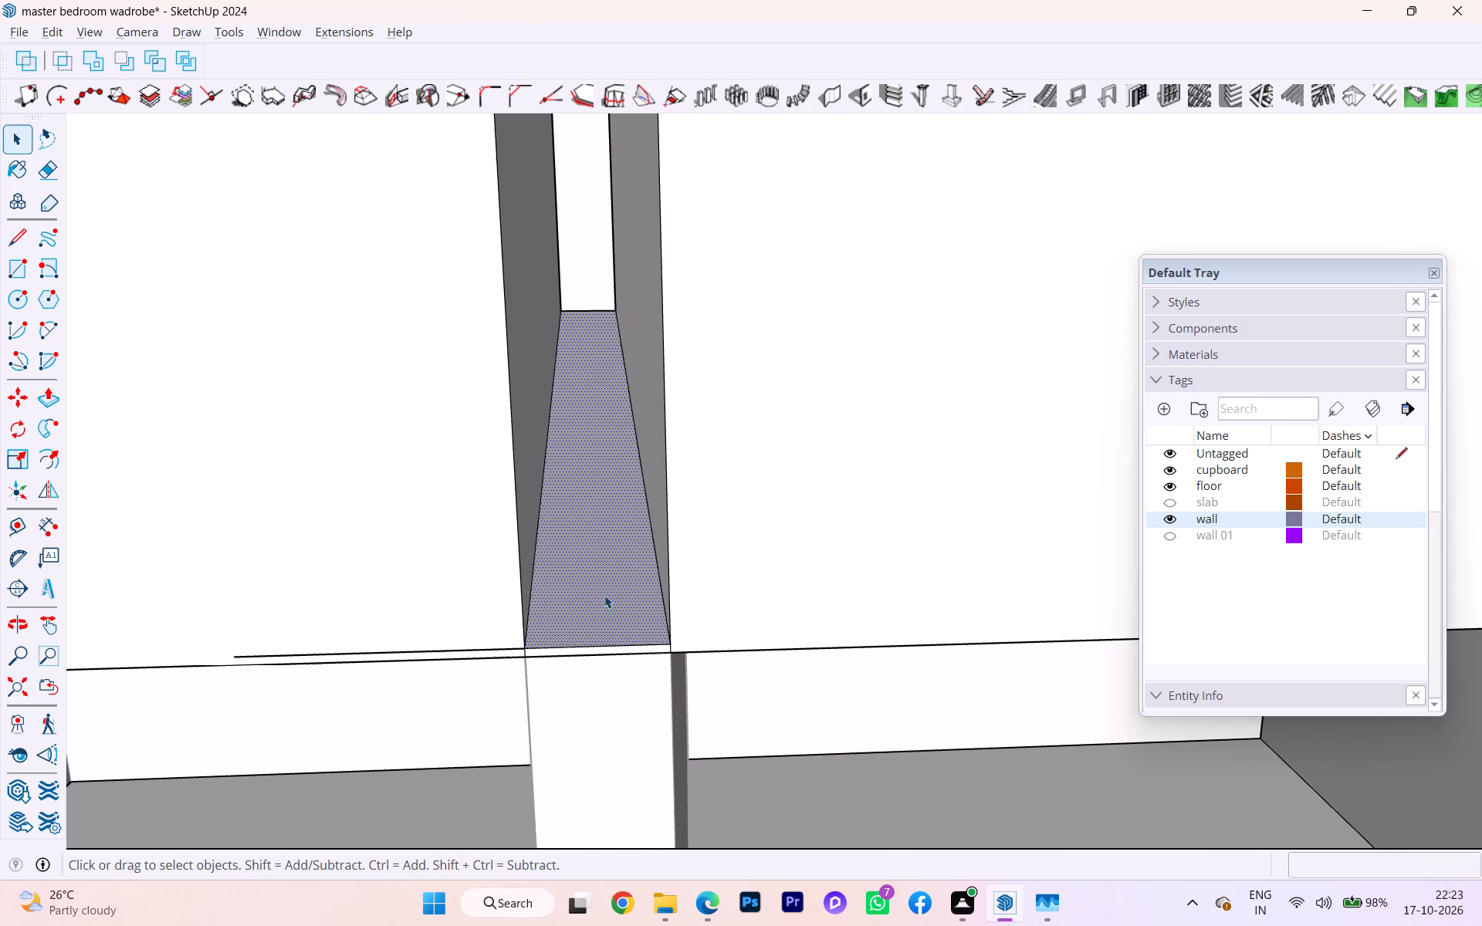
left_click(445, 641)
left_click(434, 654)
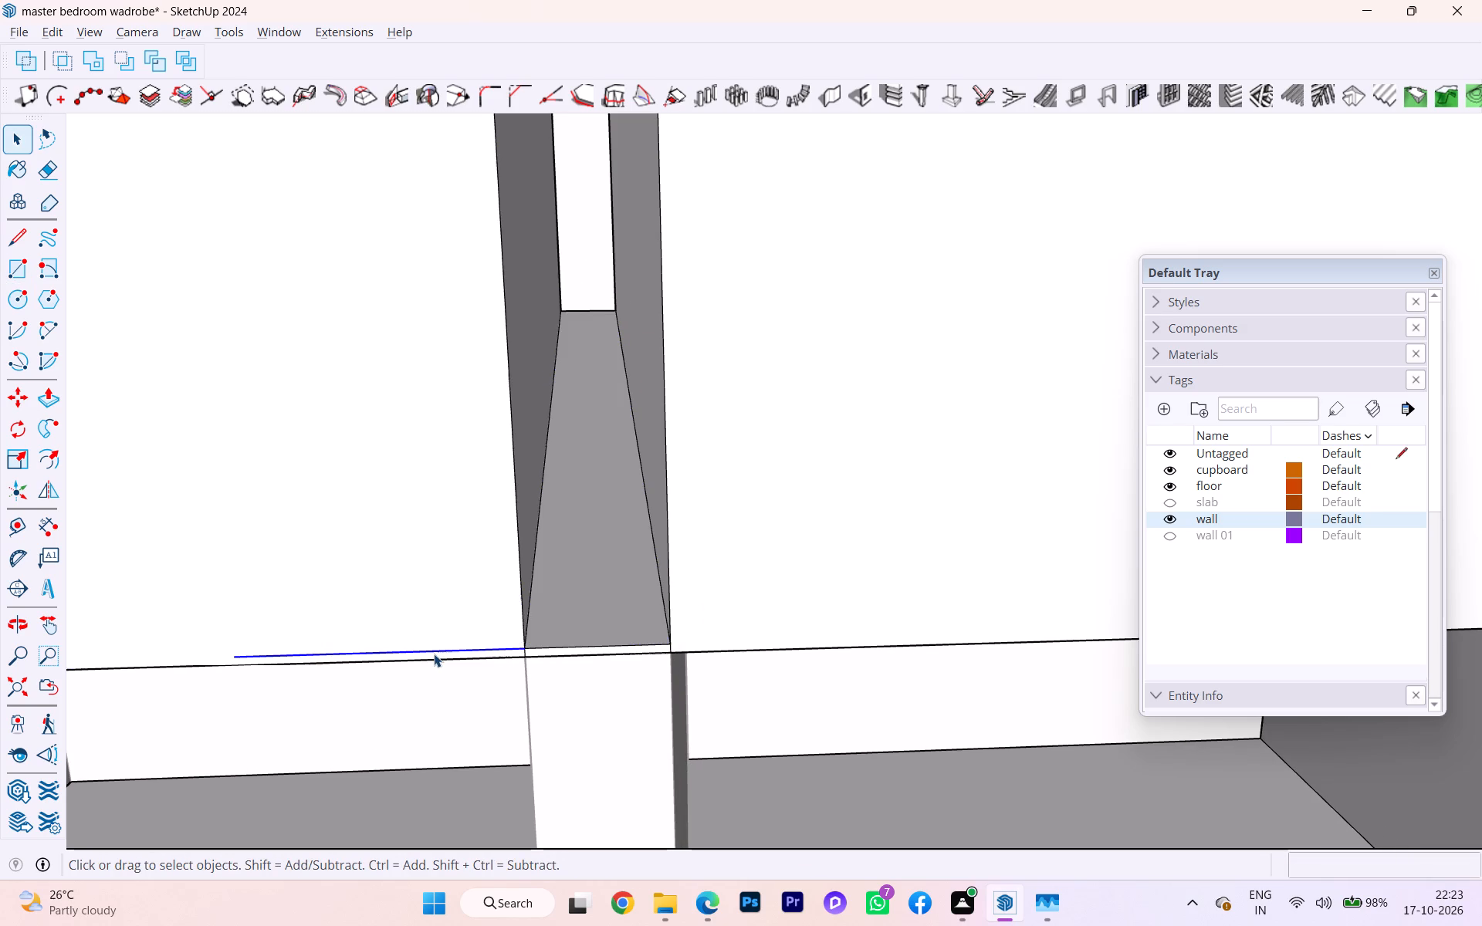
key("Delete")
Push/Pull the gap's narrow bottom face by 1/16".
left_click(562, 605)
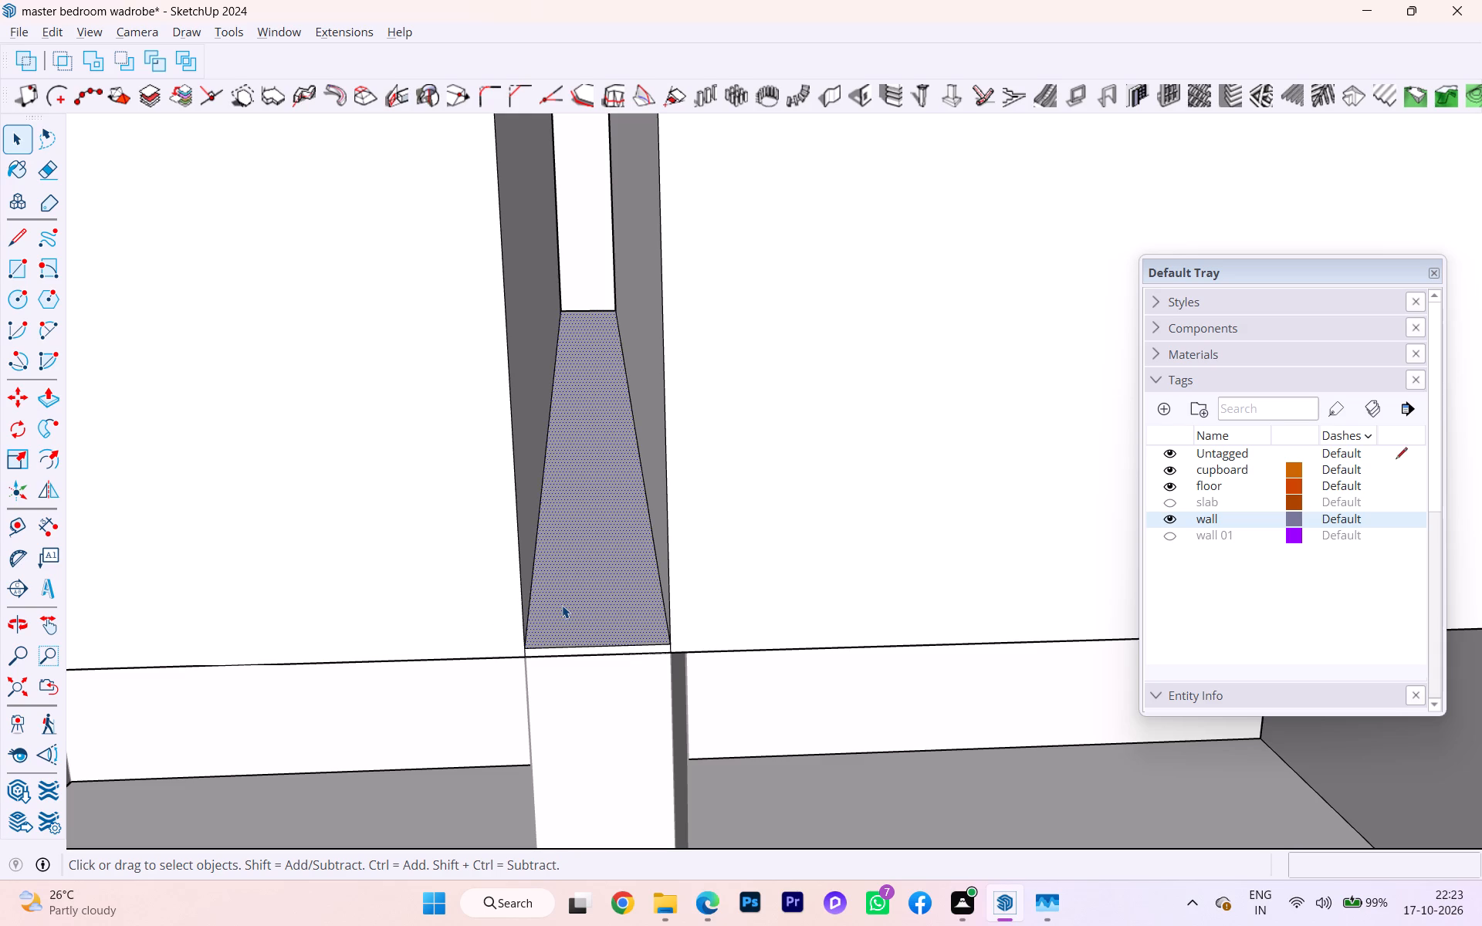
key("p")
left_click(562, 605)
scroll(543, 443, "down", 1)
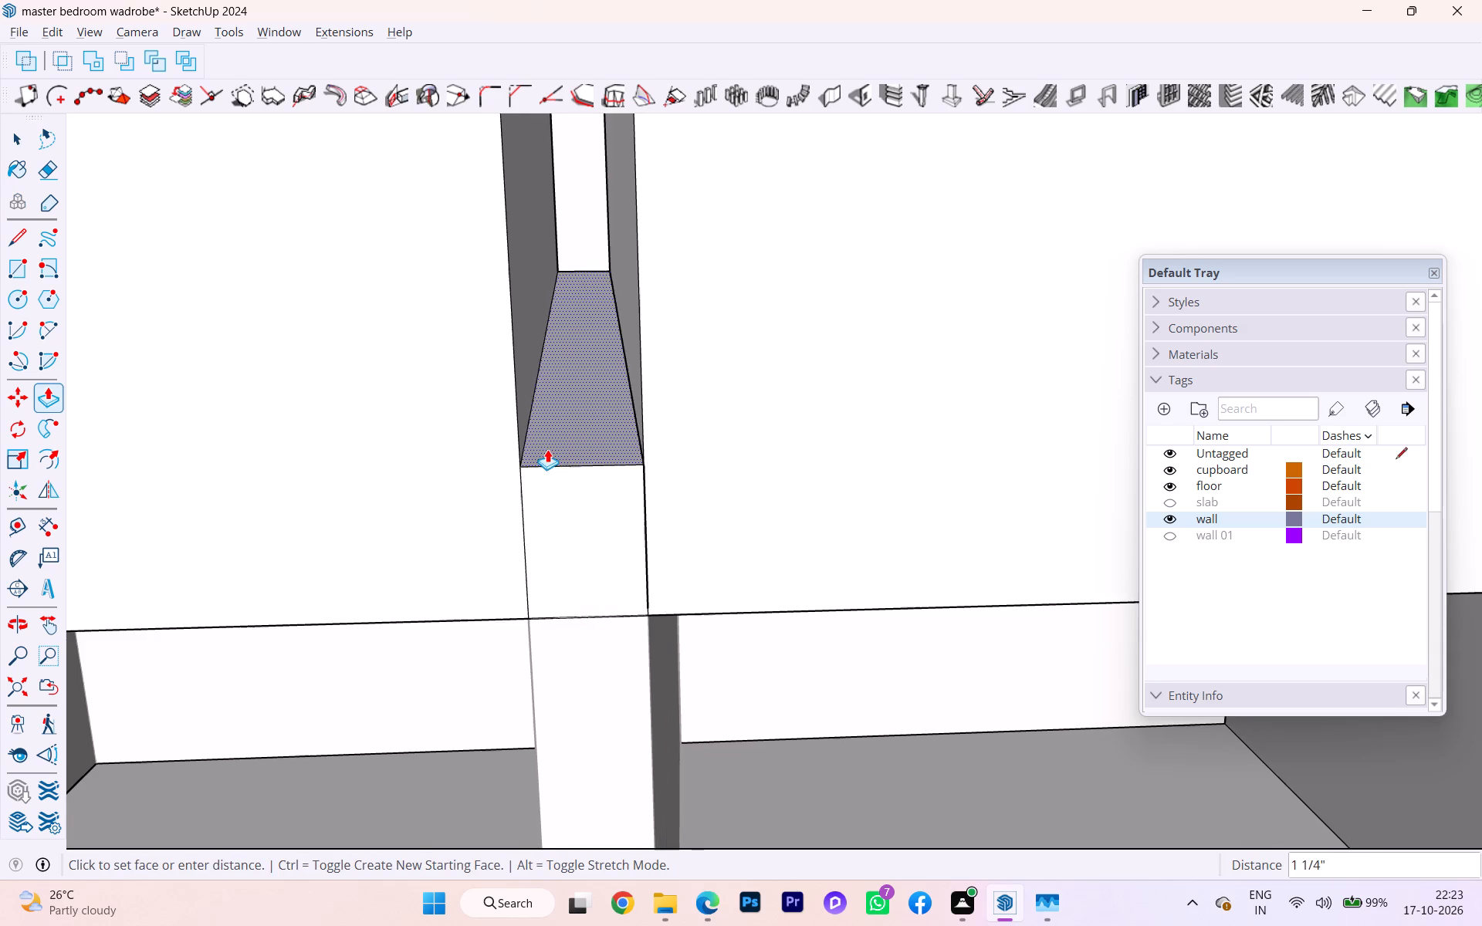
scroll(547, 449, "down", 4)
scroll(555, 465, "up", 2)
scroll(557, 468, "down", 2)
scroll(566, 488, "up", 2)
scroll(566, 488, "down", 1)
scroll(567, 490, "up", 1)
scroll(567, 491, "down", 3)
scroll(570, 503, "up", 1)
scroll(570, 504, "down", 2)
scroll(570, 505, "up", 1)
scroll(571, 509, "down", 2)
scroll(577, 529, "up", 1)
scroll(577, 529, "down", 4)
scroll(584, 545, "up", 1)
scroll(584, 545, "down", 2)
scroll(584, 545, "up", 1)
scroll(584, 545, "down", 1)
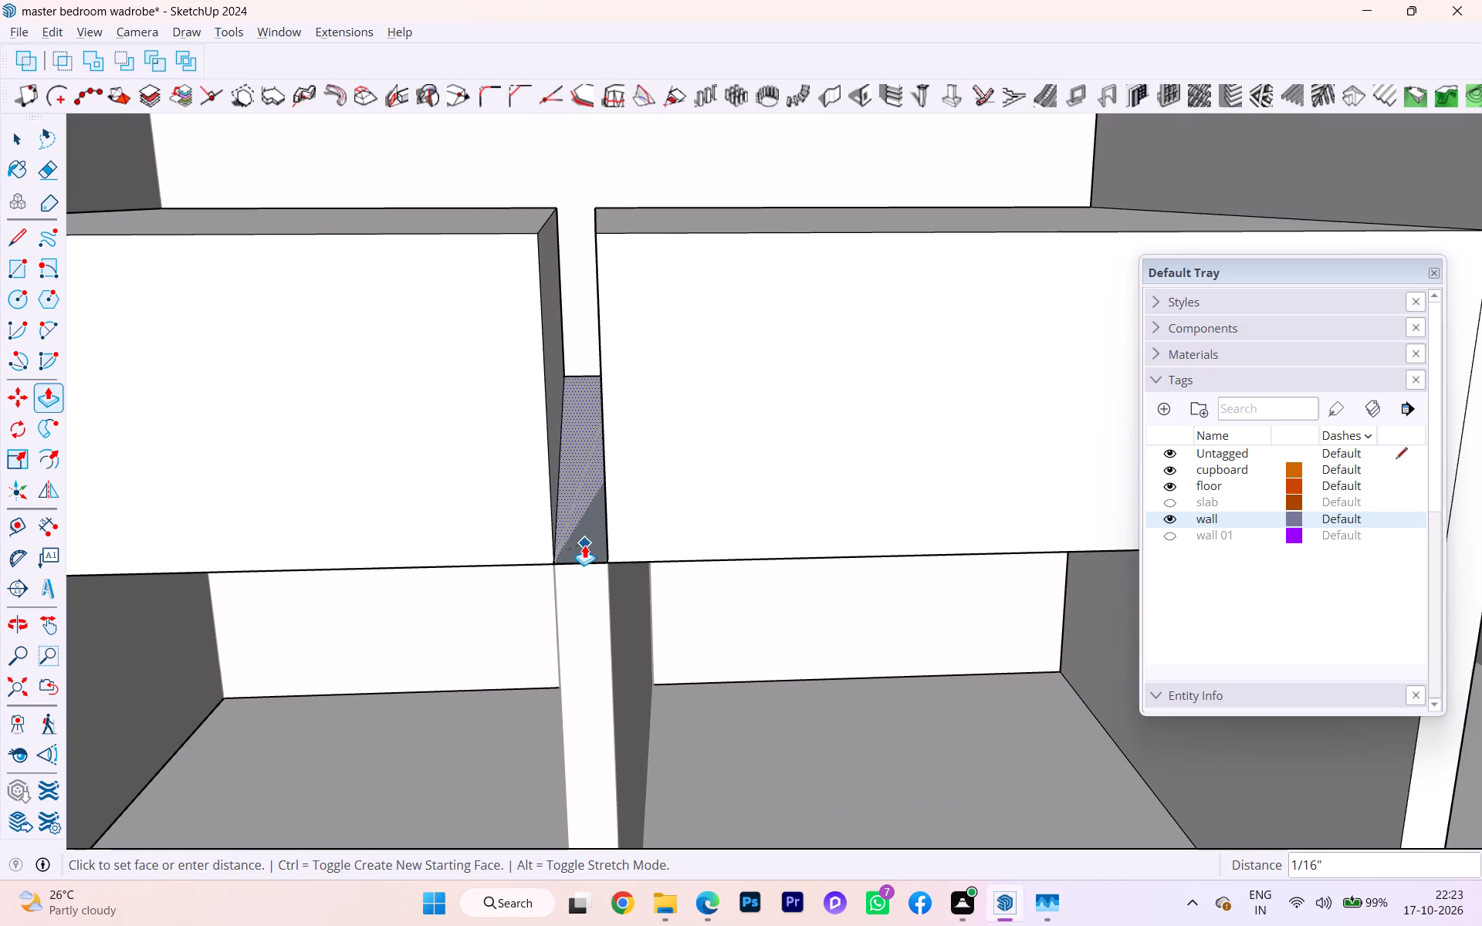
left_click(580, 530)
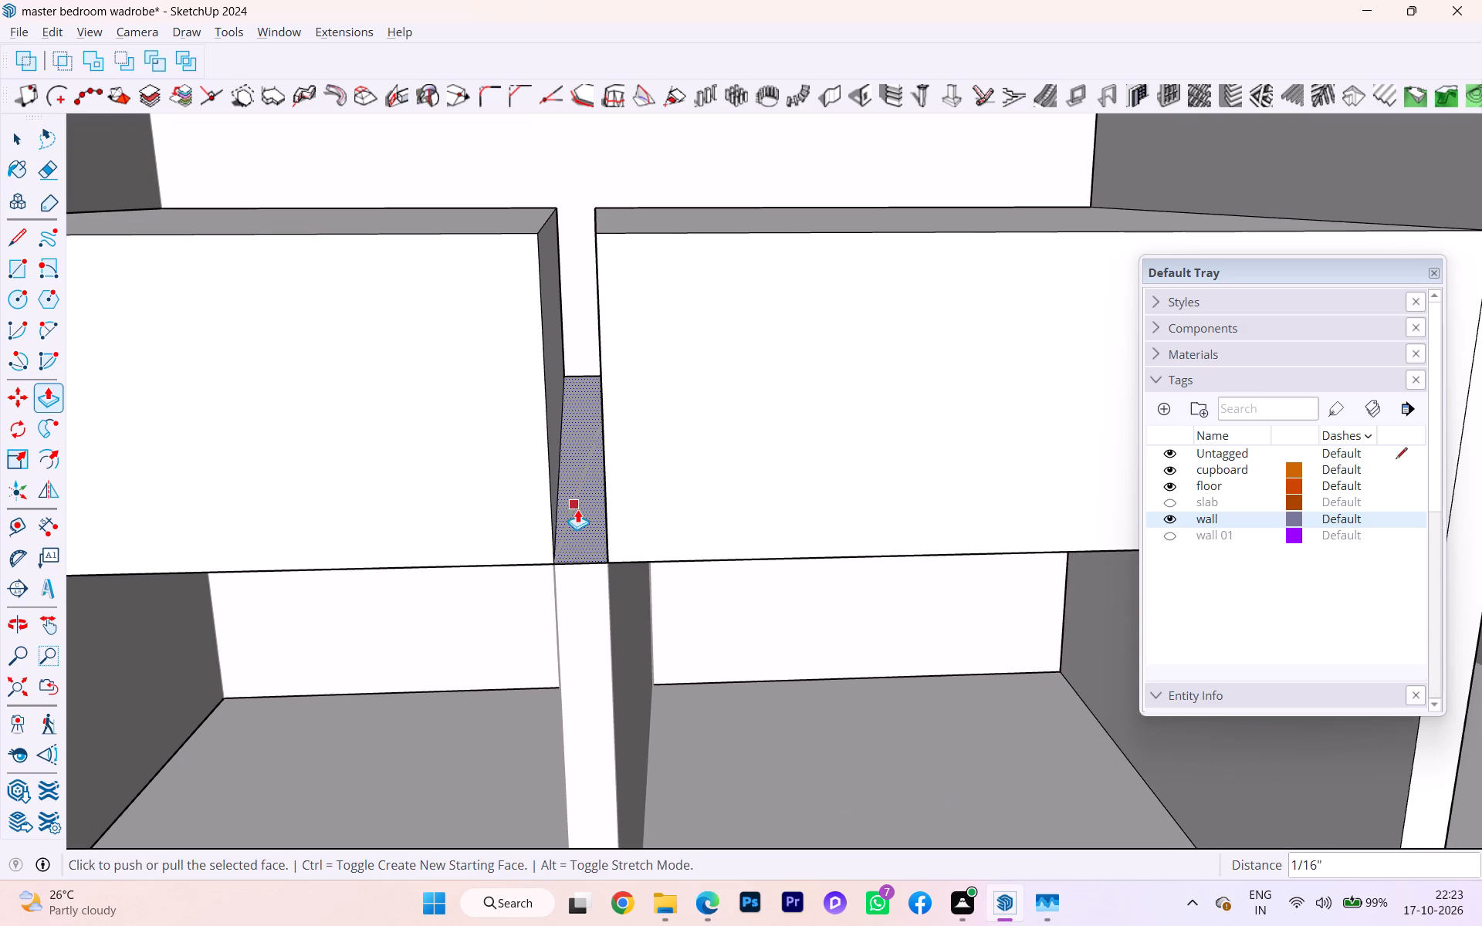
Examine the gap's bottom face from above between the two drawer blocks.
key("space")
left_click(579, 512)
scroll(579, 512, "down", 1)
scroll(579, 512, "up", 1)
scroll(579, 512, "down", 2)
middle_click_drag(579, 513, 550, 684)
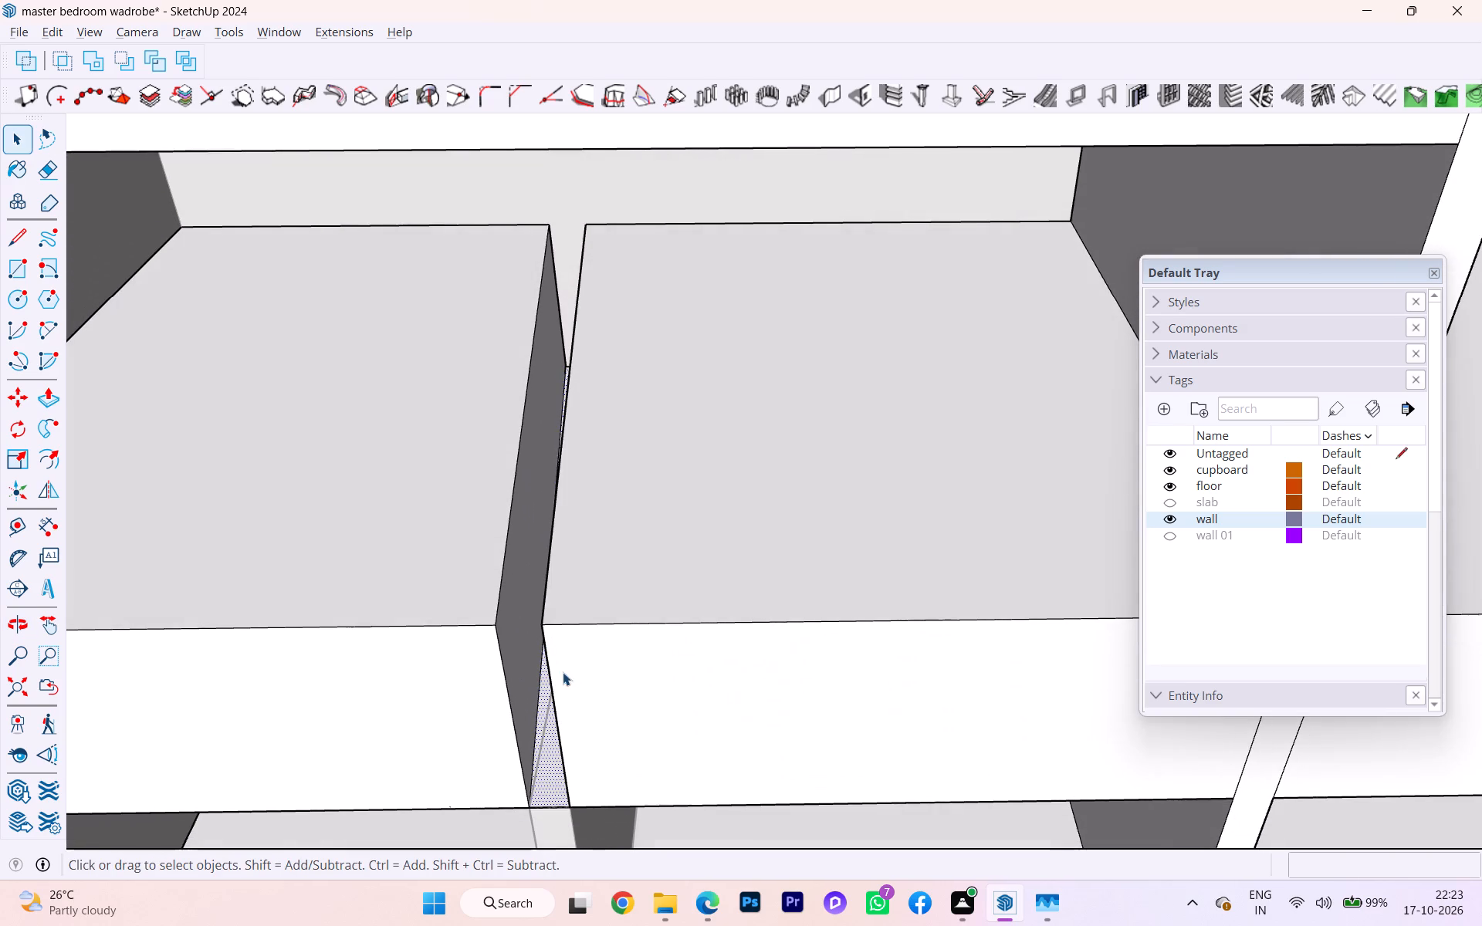
scroll(559, 694, "down", 1)
middle_click_drag(566, 691, 615, 688)
scroll(645, 701, "up", 1)
scroll(645, 701, "down", 2)
scroll(644, 701, "up", 9)
scroll(597, 668, "down", 1)
scroll(597, 668, "up", 2)
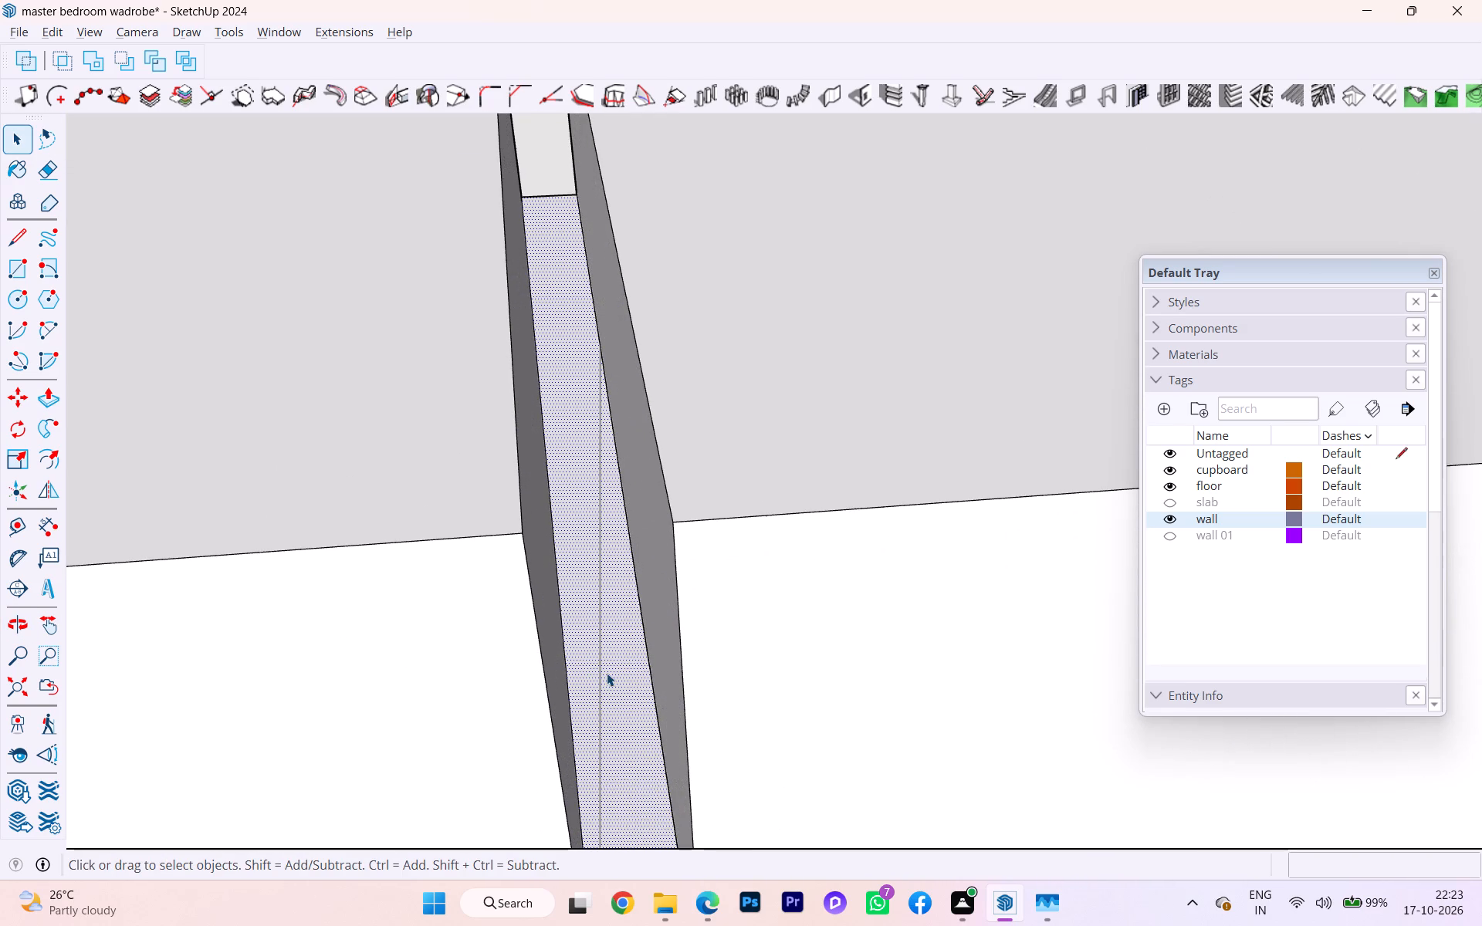
Undo the edits in the left bay's gap, continuing back past the left drawer block's extrusion.
key("ctrl+z")
key("ctrl+z")
key("ctrl+z")
key("ctrl+z")
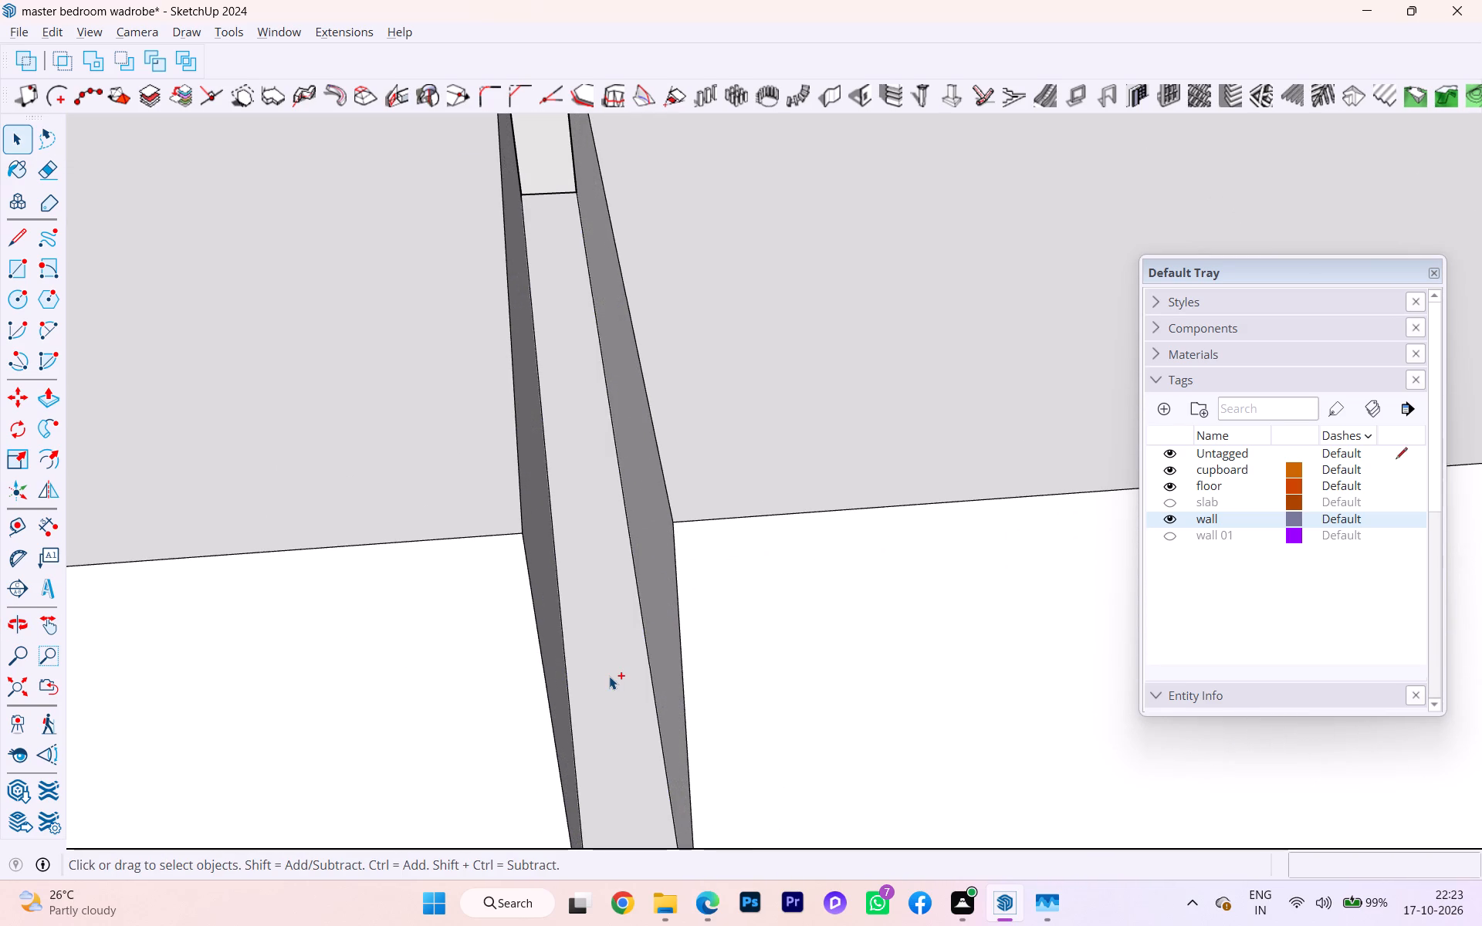
key("ctrl+z")
key("ctrl+z")
key("ctrl+z")
key("ctrl+z")
key("ctrl+z")
key("ctrl+z")
key("ctrl+z")
key("ctrl+z")
key("ctrl+z")
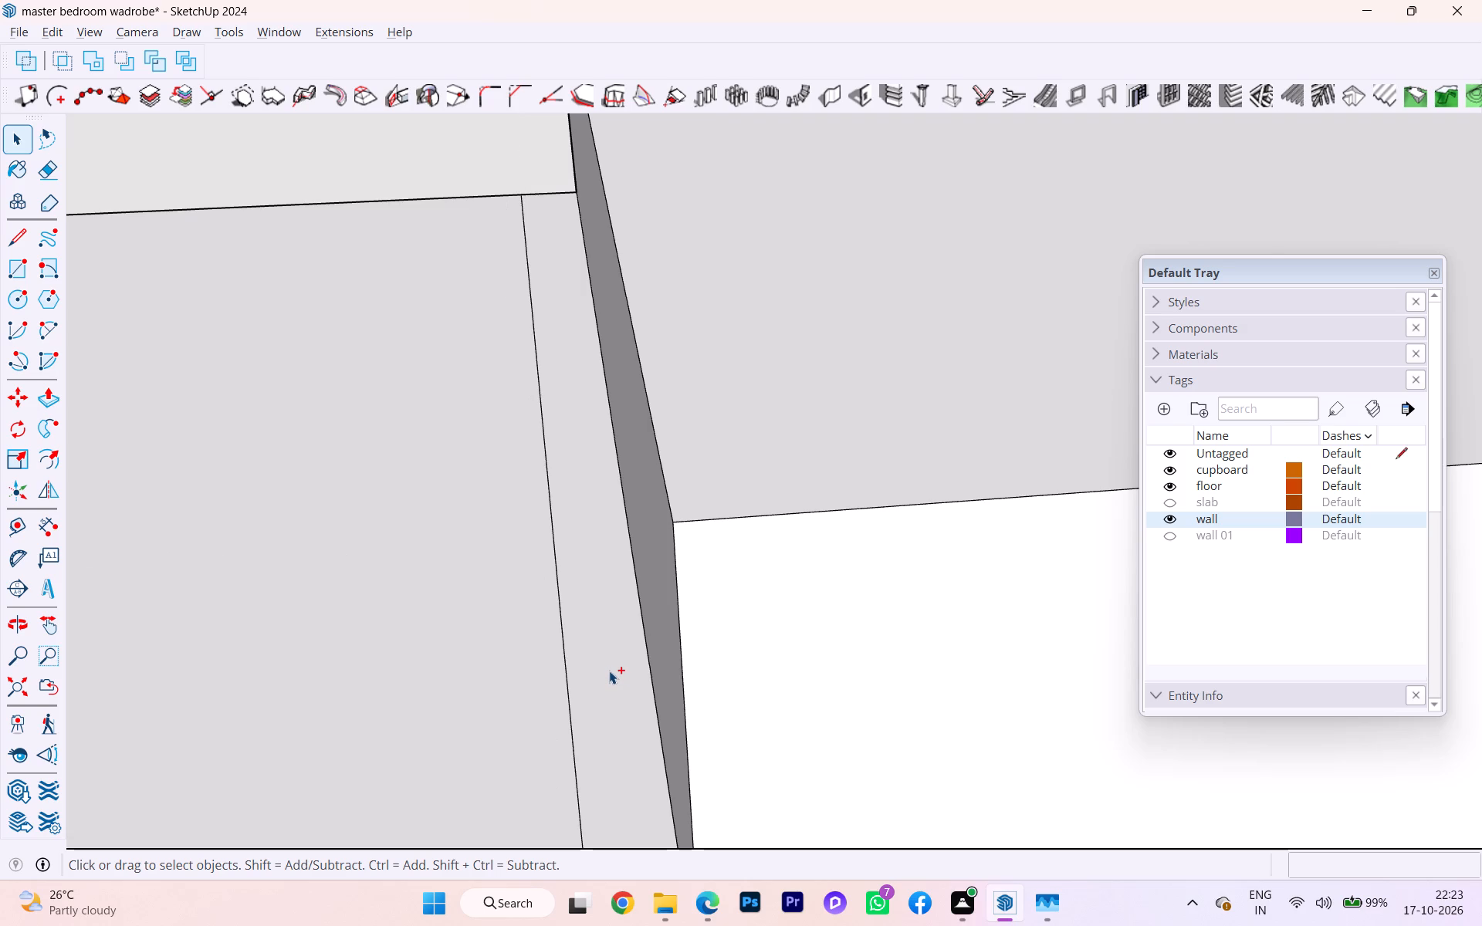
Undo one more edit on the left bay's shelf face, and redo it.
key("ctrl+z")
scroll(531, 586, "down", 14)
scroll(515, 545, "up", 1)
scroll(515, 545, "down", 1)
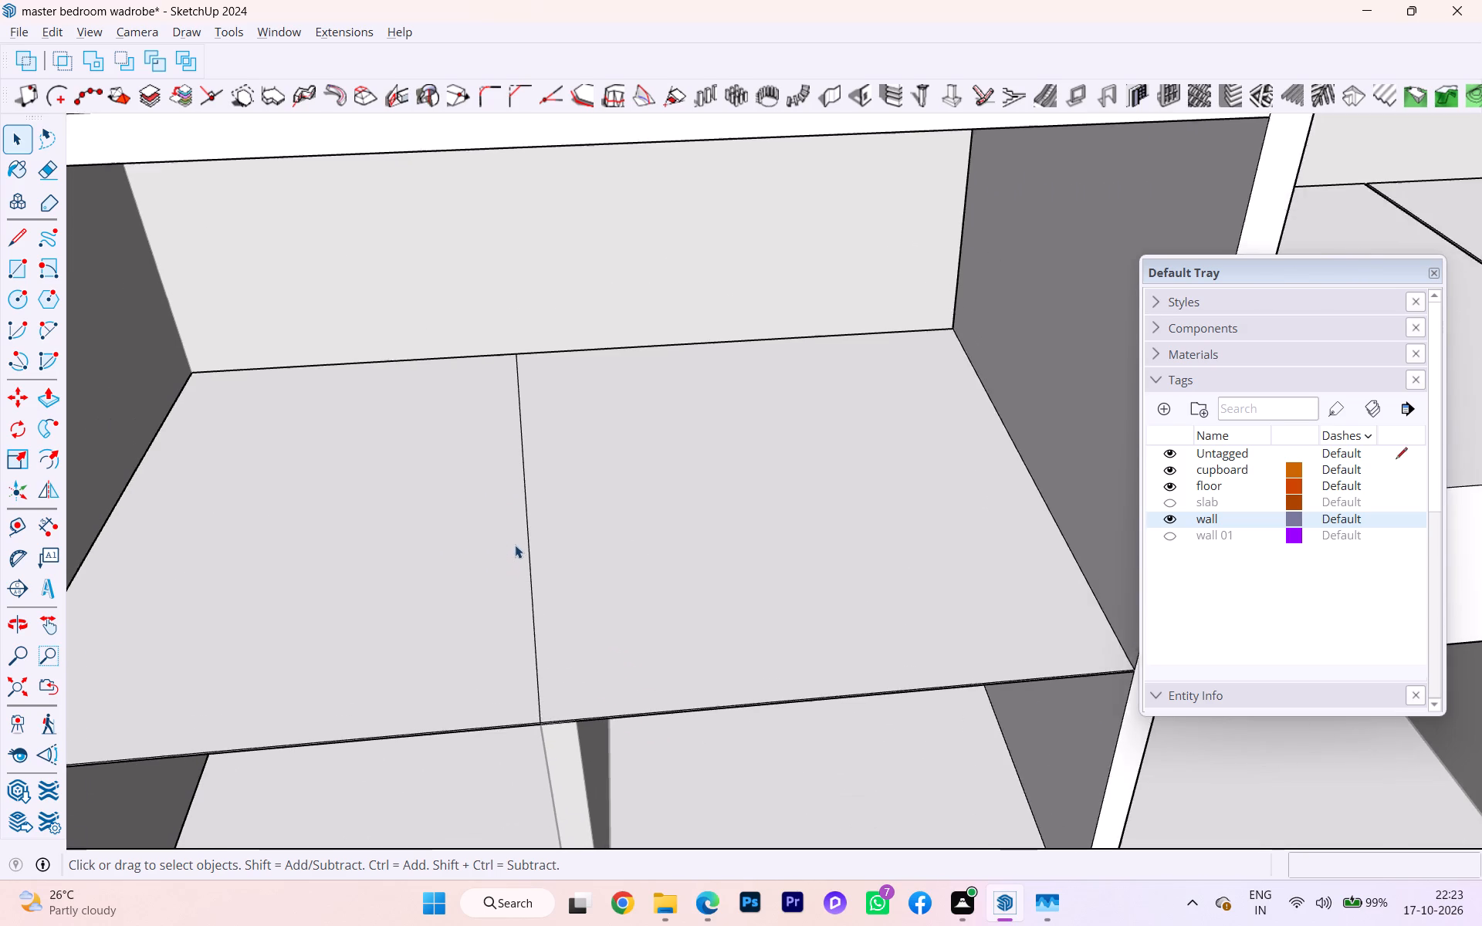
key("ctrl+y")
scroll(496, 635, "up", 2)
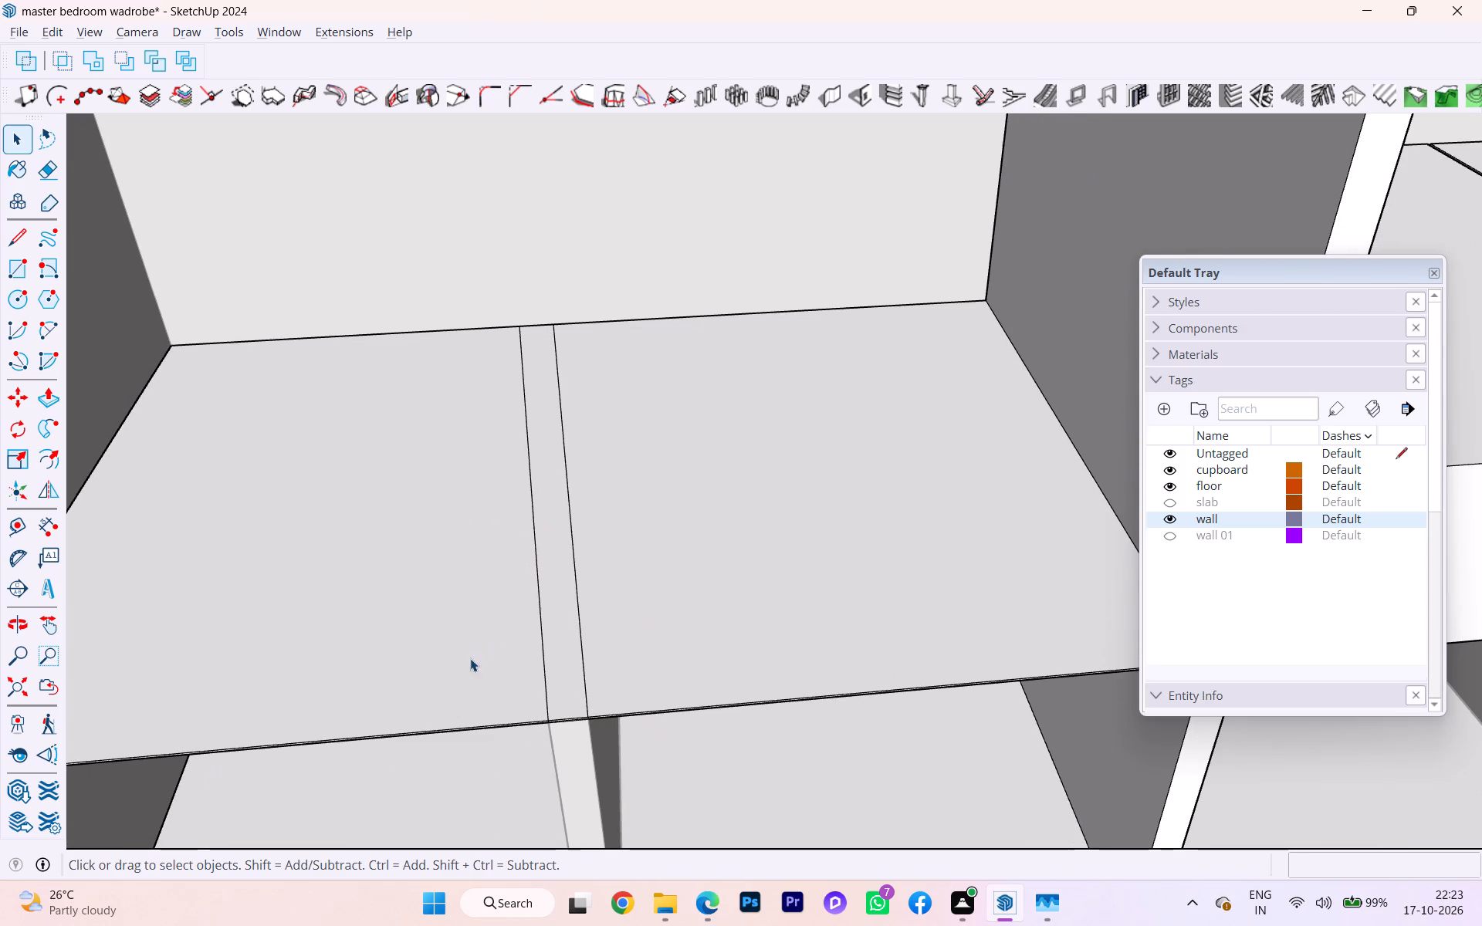
Delete the two strip lines running front to back across the left bay's shelf face above the partition.
left_click(467, 661)
scroll(495, 688, "up", 7)
scroll(625, 761, "down", 1)
scroll(624, 760, "up", 4)
scroll(624, 759, "down", 4)
scroll(597, 731, "up", 1)
scroll(597, 731, "down", 2)
scroll(597, 730, "up", 1)
scroll(597, 730, "down", 1)
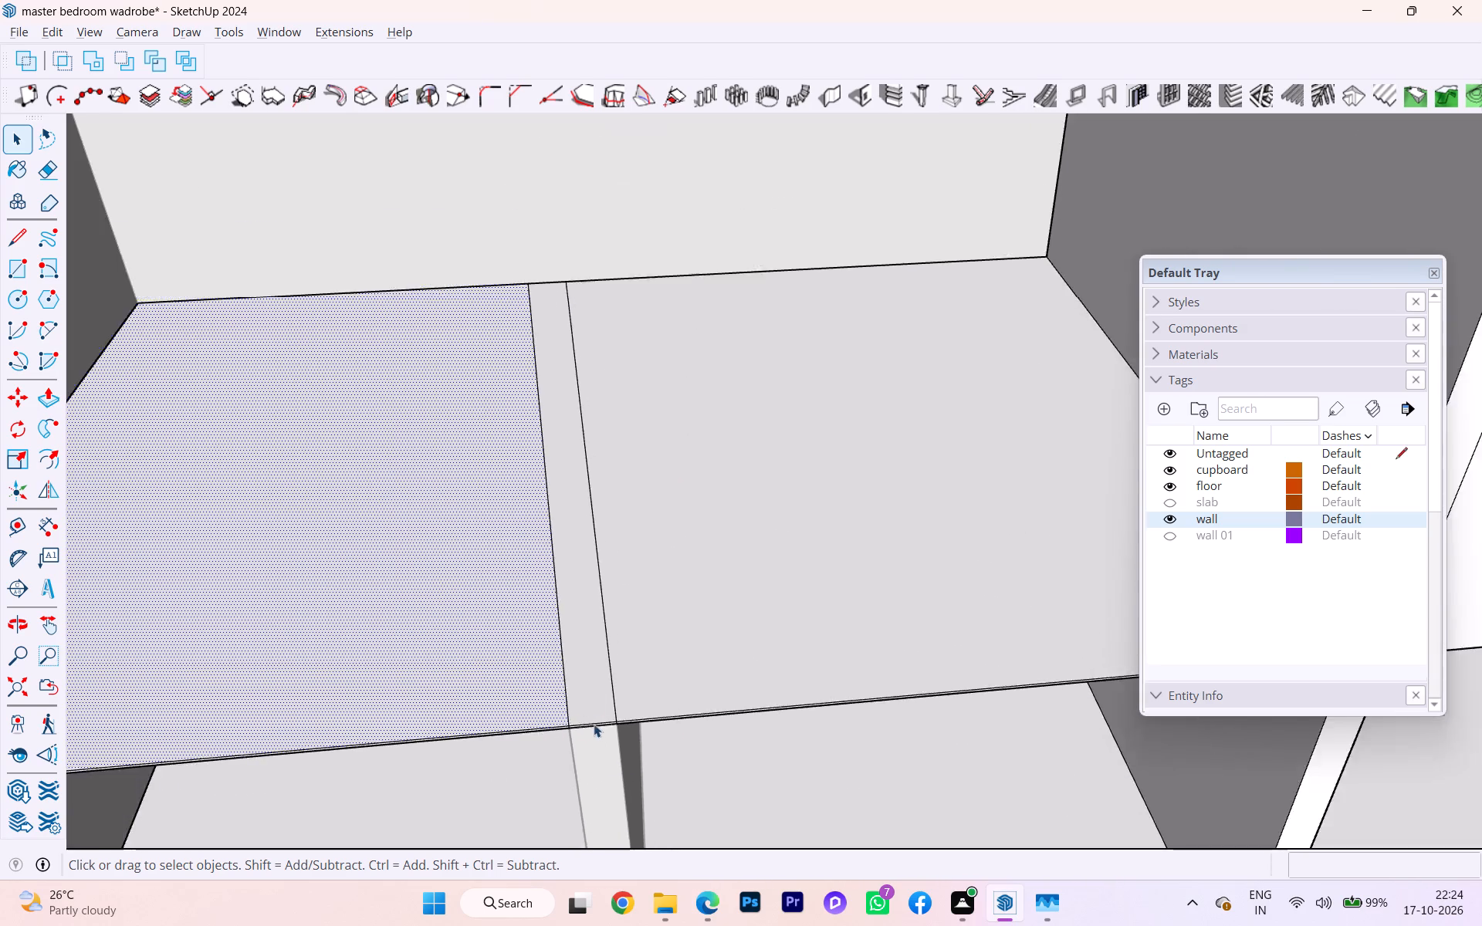
middle_click_drag(588, 713, 546, 579)
scroll(546, 579, "down", 1)
scroll(533, 593, "up", 11)
scroll(528, 476, "down", 1)
scroll(528, 476, "up", 8)
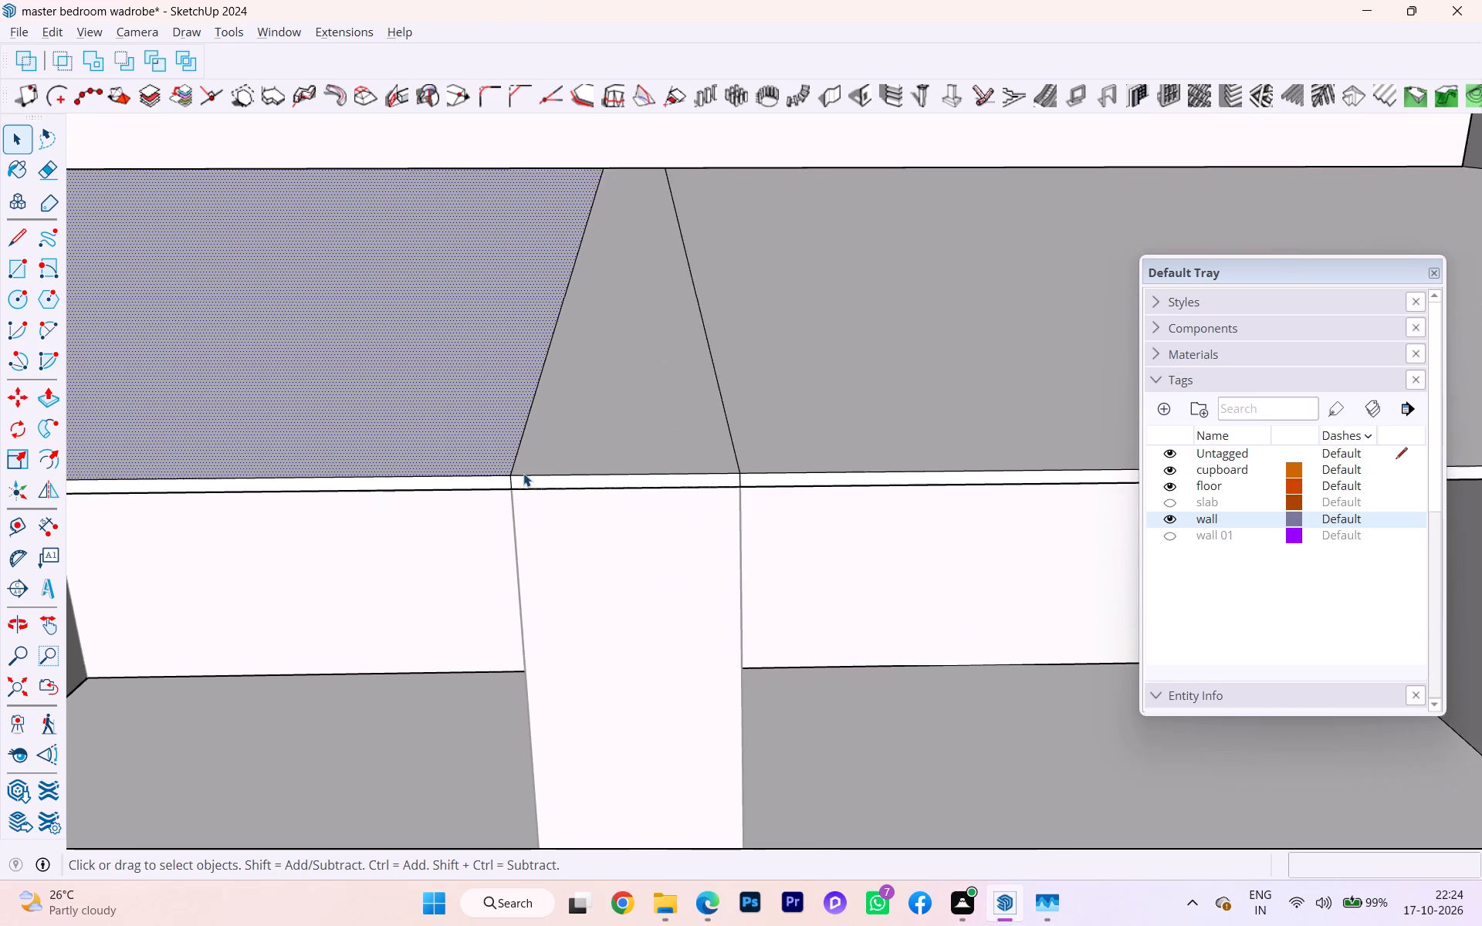
scroll(523, 473, "up", 2)
scroll(523, 473, "down", 2)
scroll(523, 473, "up", 4)
middle_click(524, 478)
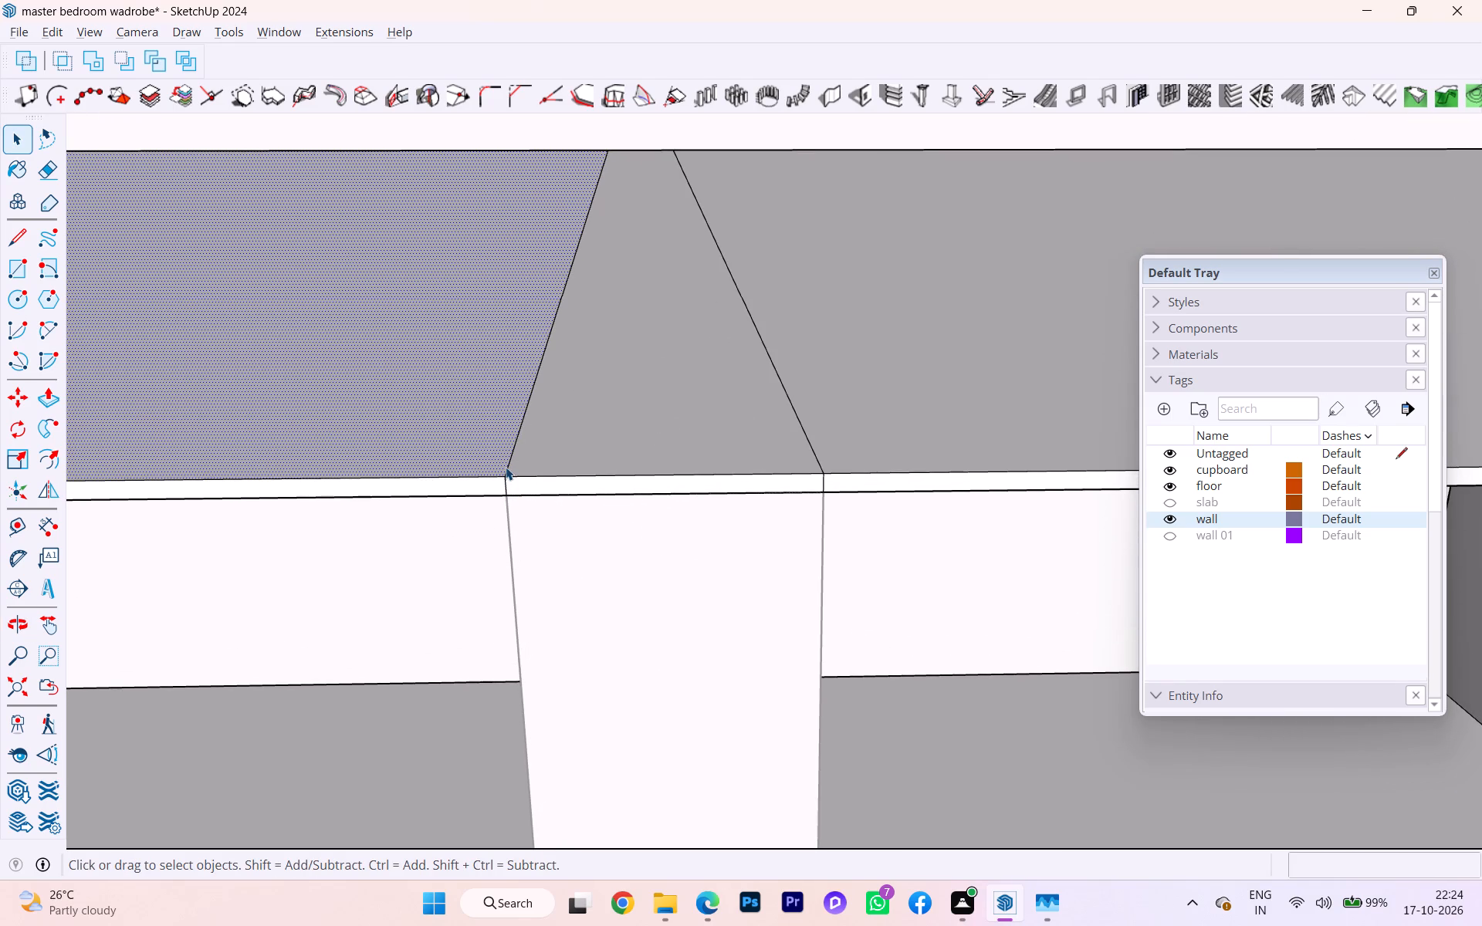
left_click(509, 459)
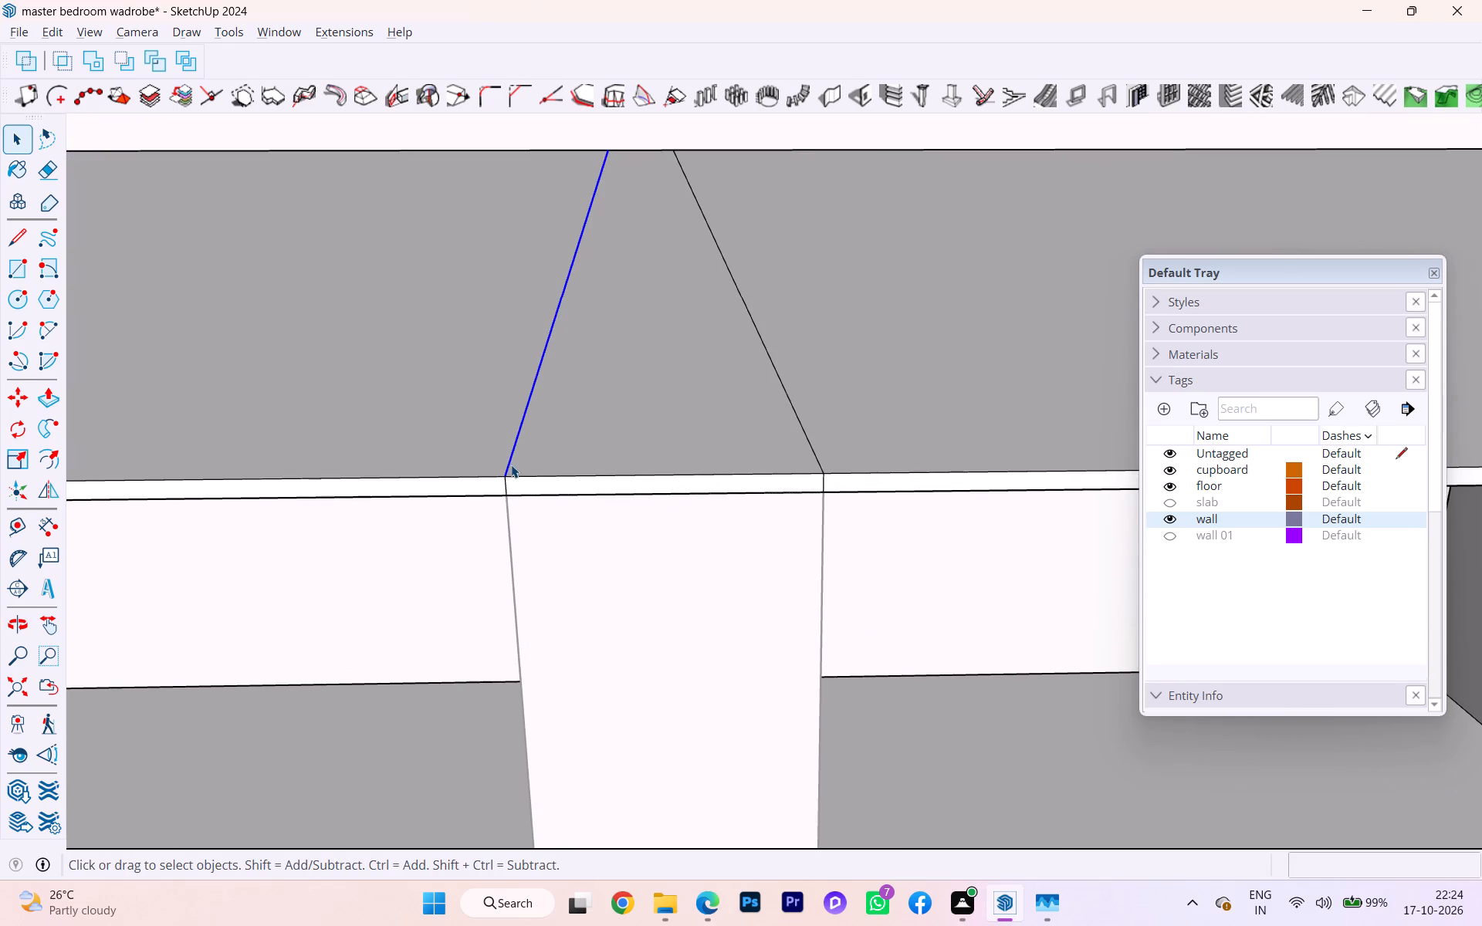
key("Delete")
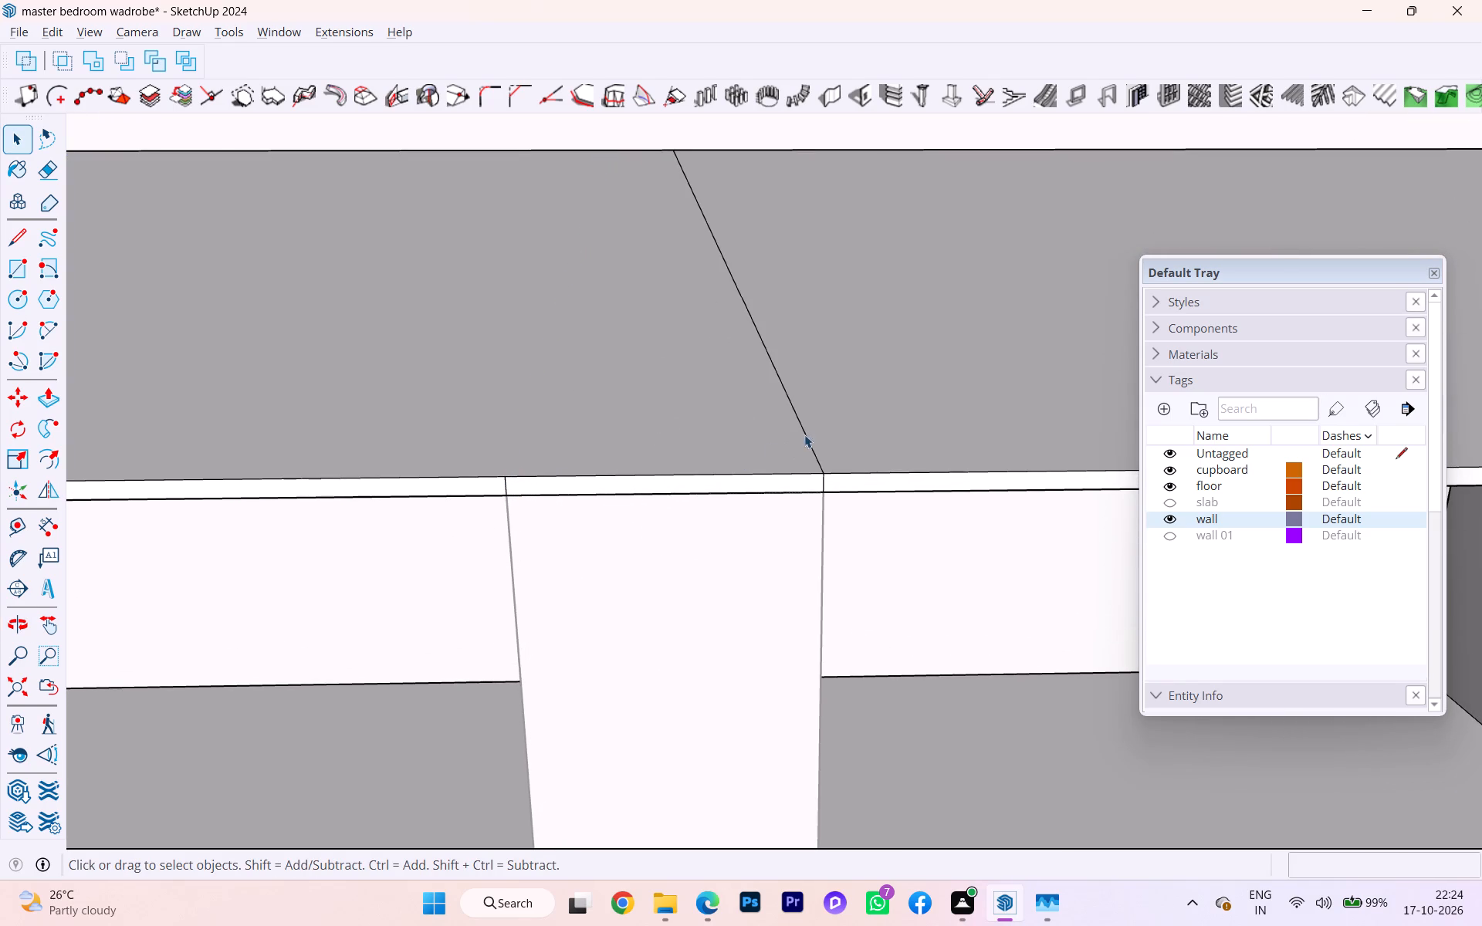
left_click(804, 434)
key("Delete")
Delete the two short edges left on the shelf's thin front face above the partition's sides.
key("F8")
left_click(824, 478)
key("Delete")
scroll(686, 497, "up", 2)
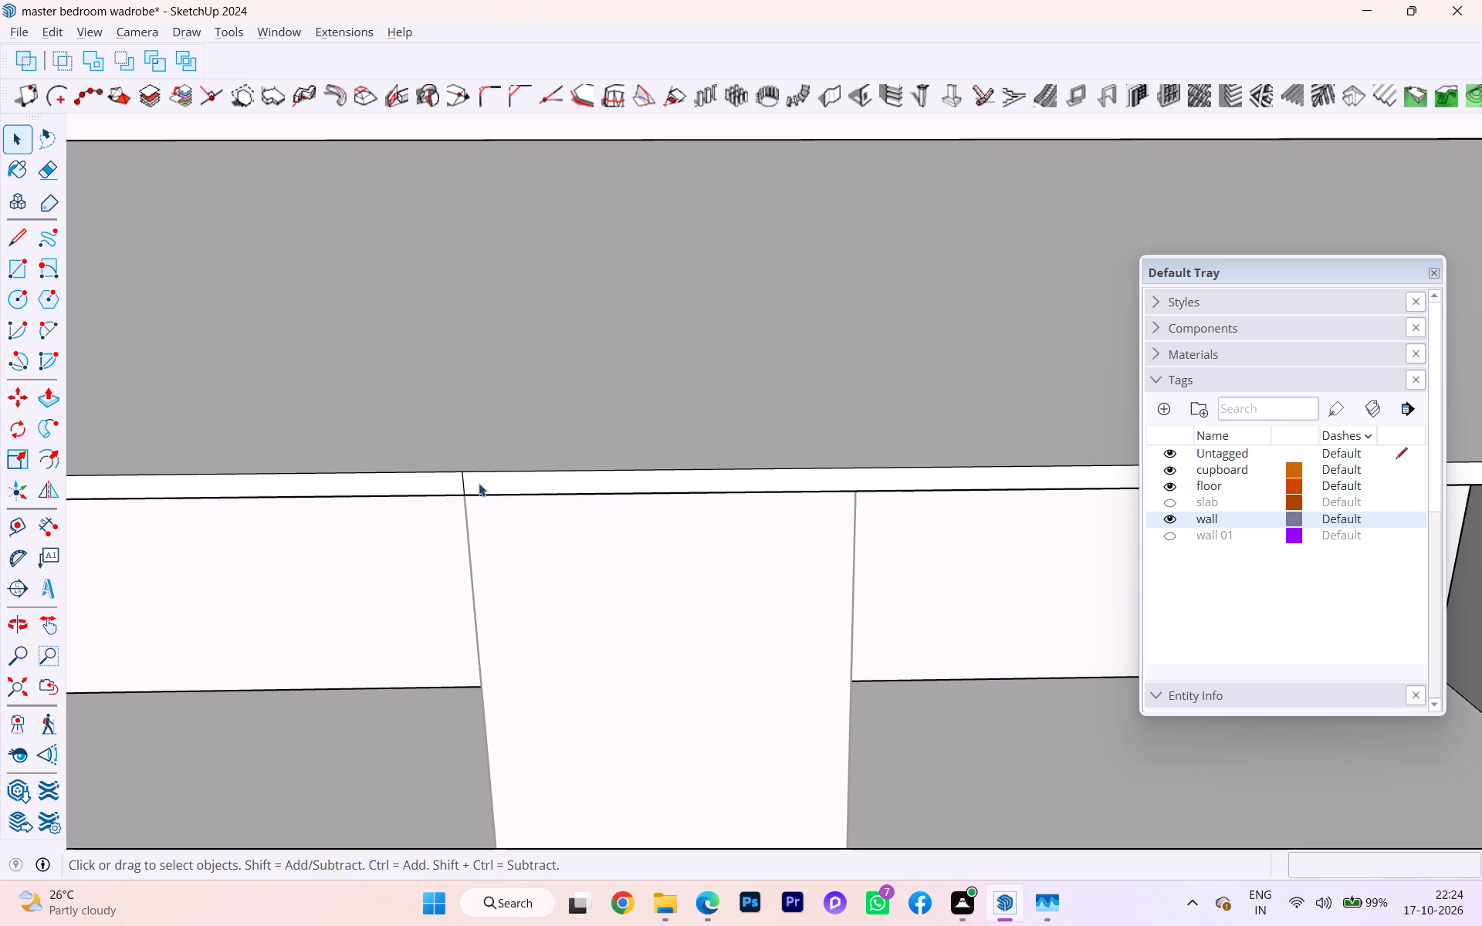
left_click(465, 484)
key("Delete")
scroll(678, 527, "down", 1)
scroll(682, 532, "up", 1)
scroll(691, 539, "down", 1)
scroll(691, 539, "up", 5)
scroll(691, 539, "down", 3)
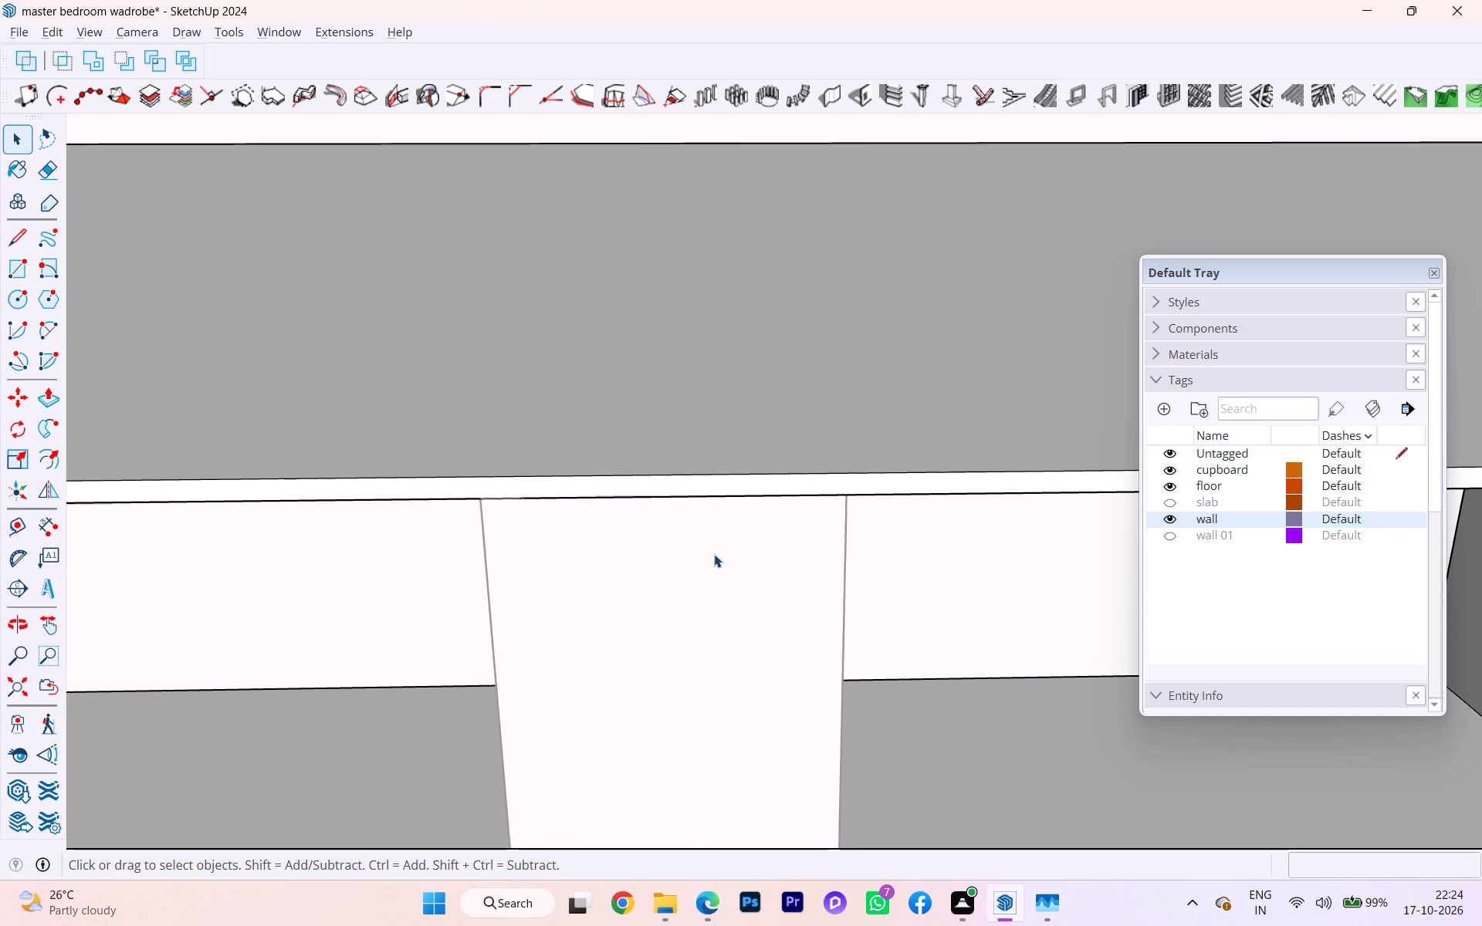
Draw a line about 1' 10 1/8" long across the shelf face from front to back edge, centred on the partition below.
scroll(714, 554, "down", 1)
scroll(716, 556, "up", 3)
scroll(716, 557, "down", 3)
scroll(736, 596, "up", 1)
scroll(736, 596, "down", 4)
key("l")
key("Return")
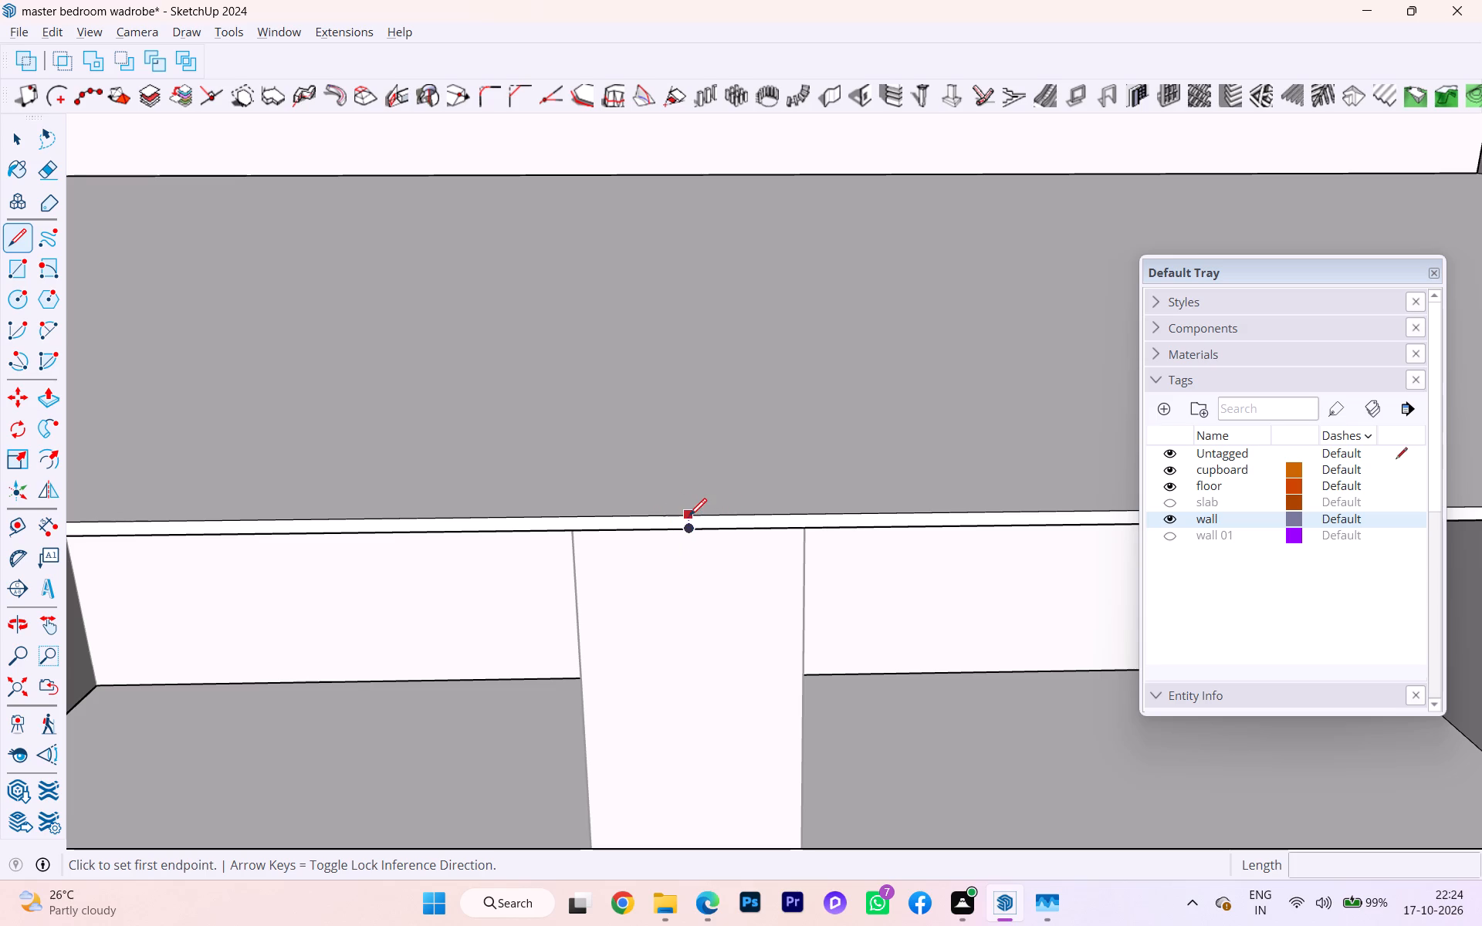
left_click(689, 515)
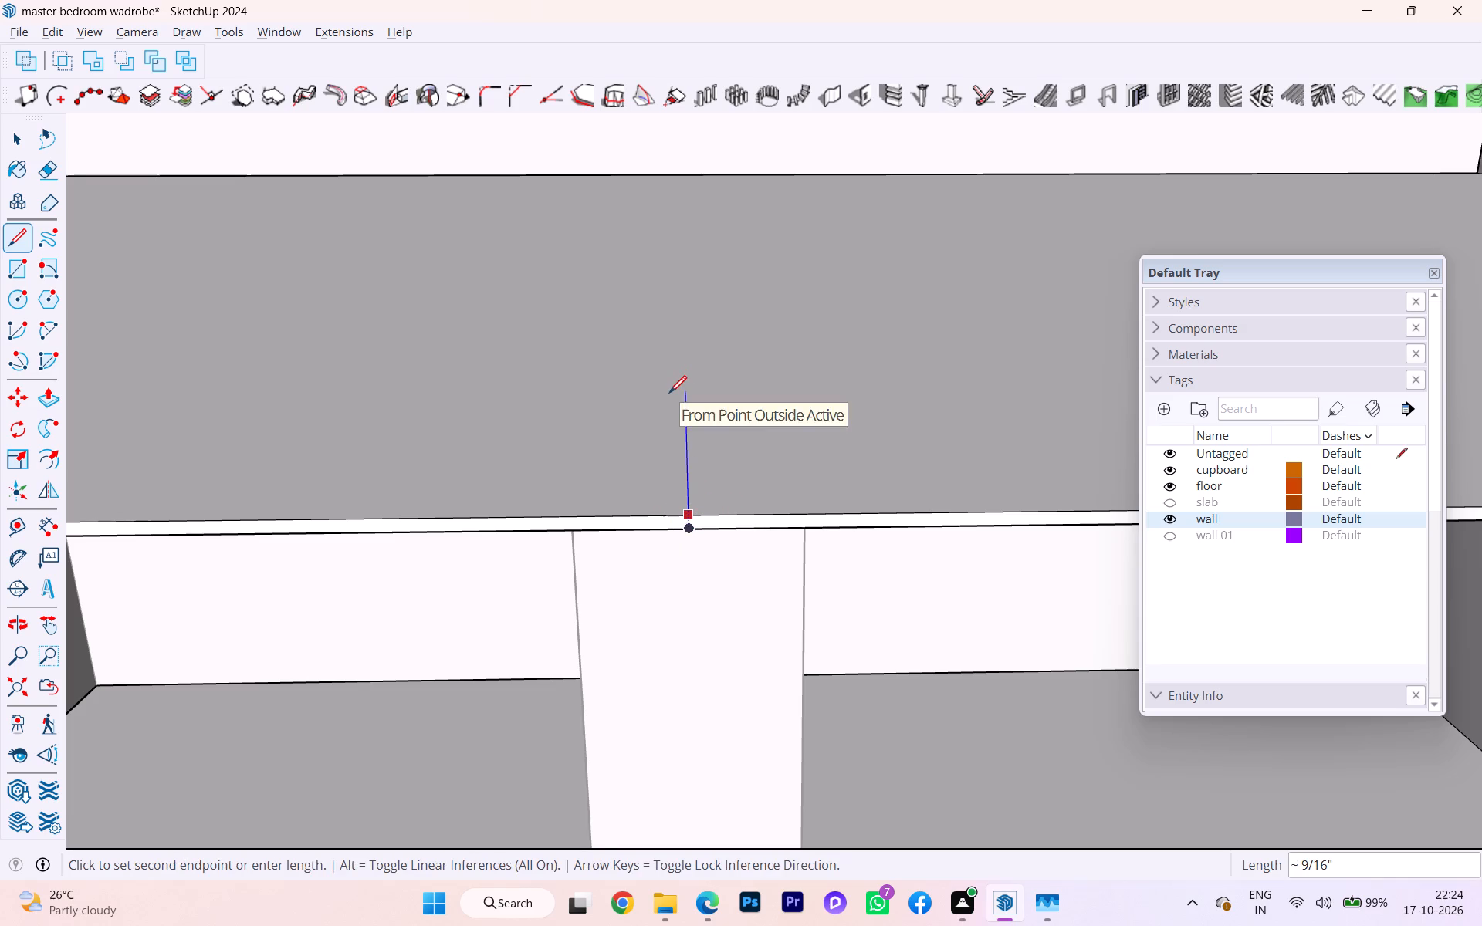
scroll(668, 307, "up", 3)
scroll(663, 296, "down", 3)
scroll(666, 302, "up", 6)
scroll(648, 298, "down", 2)
scroll(645, 303, "up", 1)
scroll(645, 305, "down", 1)
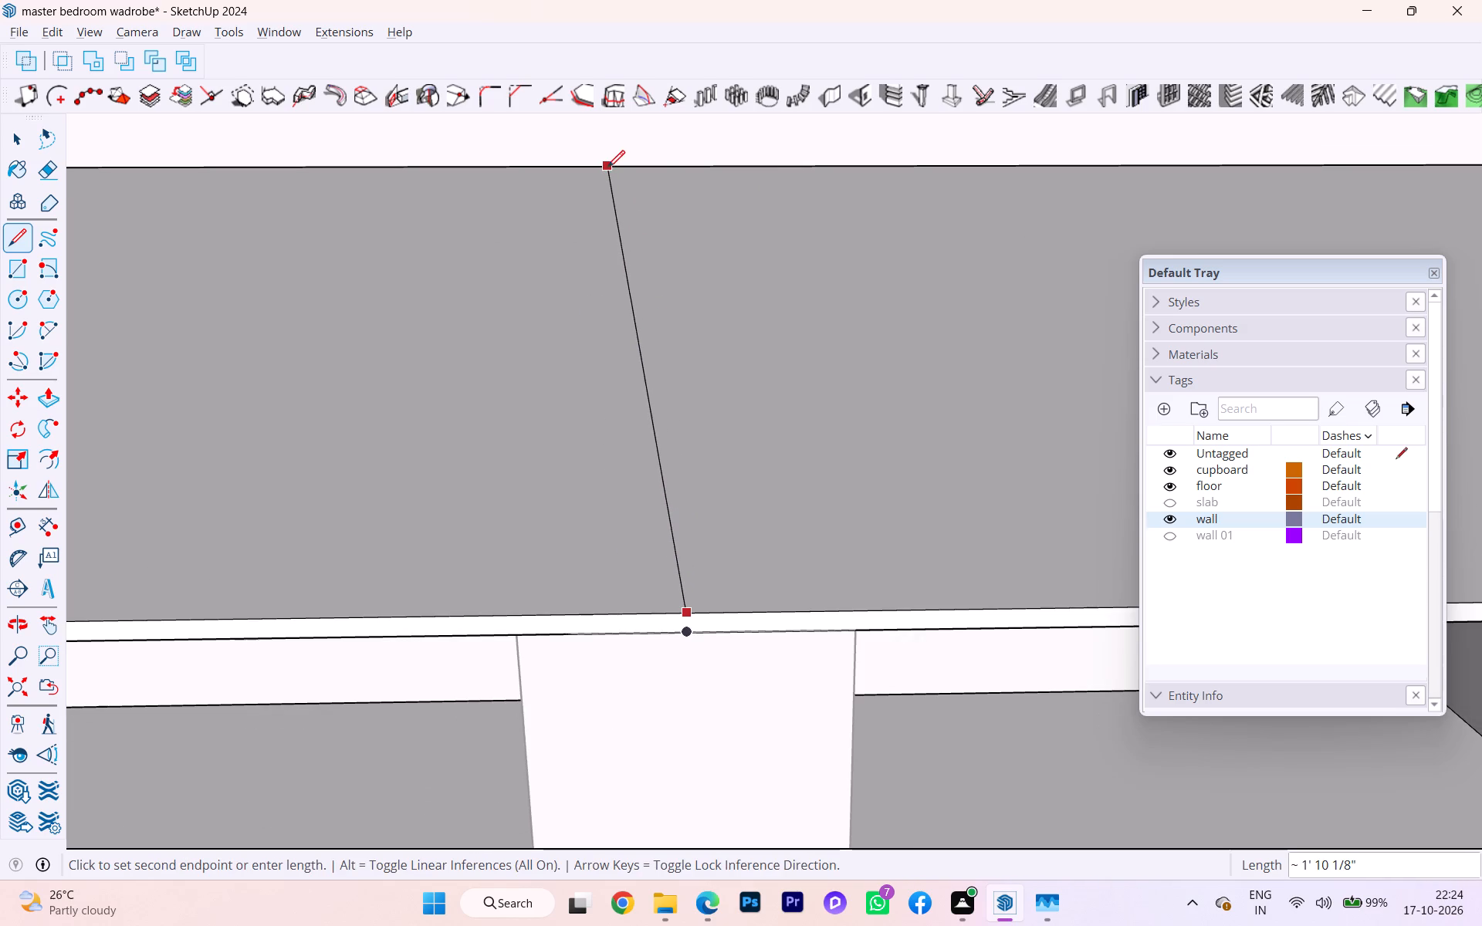
left_click(607, 167)
scroll(602, 292, "down", 3)
middle_click_drag(597, 312, 540, 263)
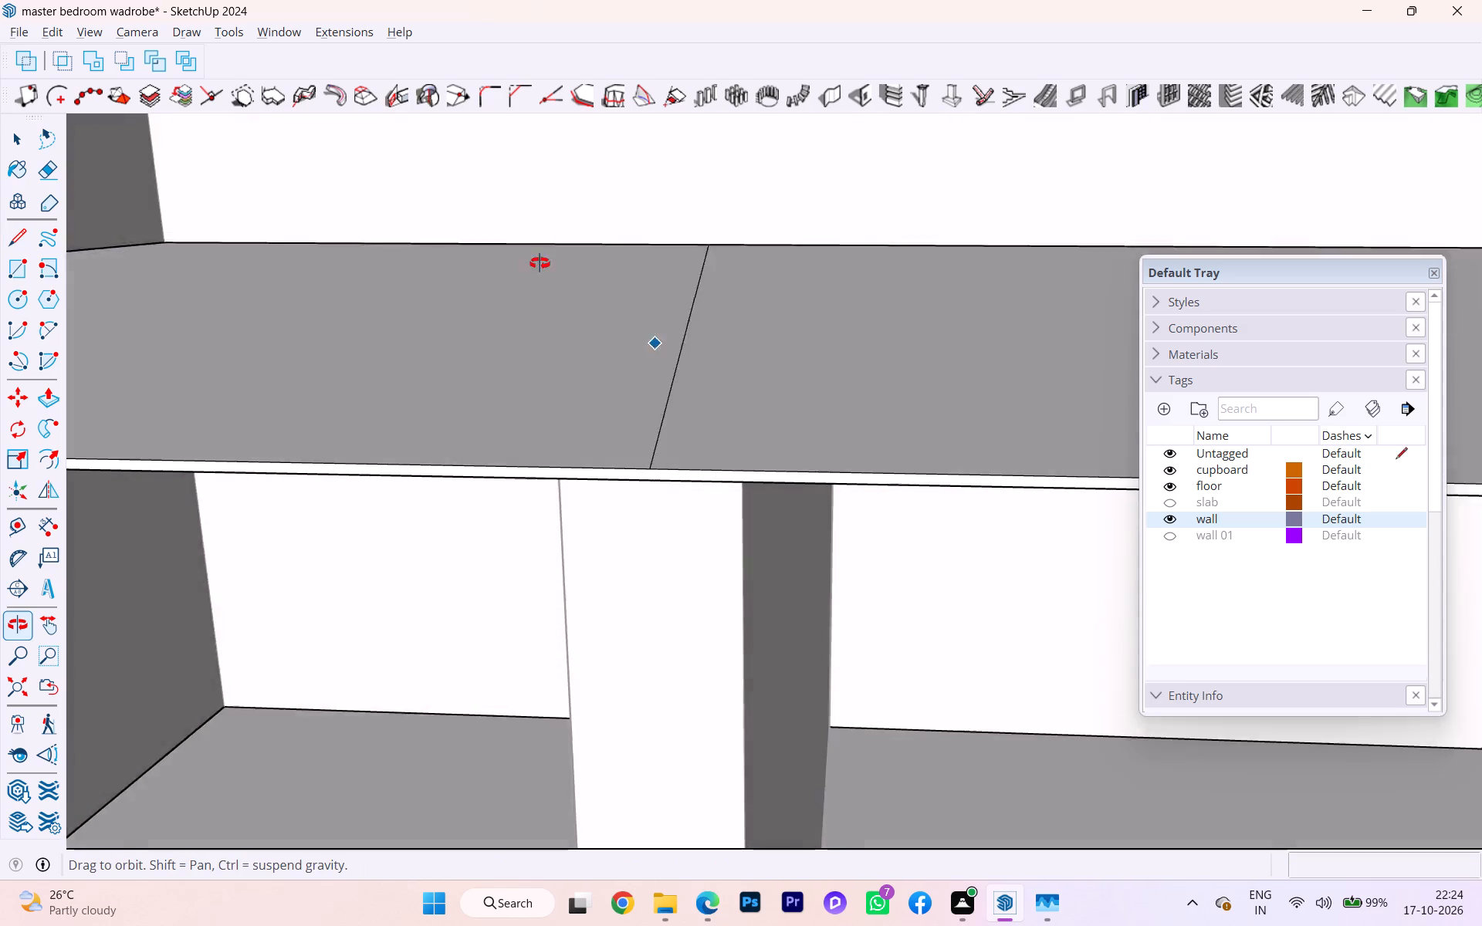
middle_click_drag(540, 263, 533, 244)
Copy the centre line 2 mm to its left along the shelf's front edge.
key("space")
scroll(657, 453, "up", 3)
scroll(657, 453, "down", 1)
scroll(657, 453, "up", 1)
scroll(657, 453, "down", 2)
middle_click_drag(657, 453, 667, 475)
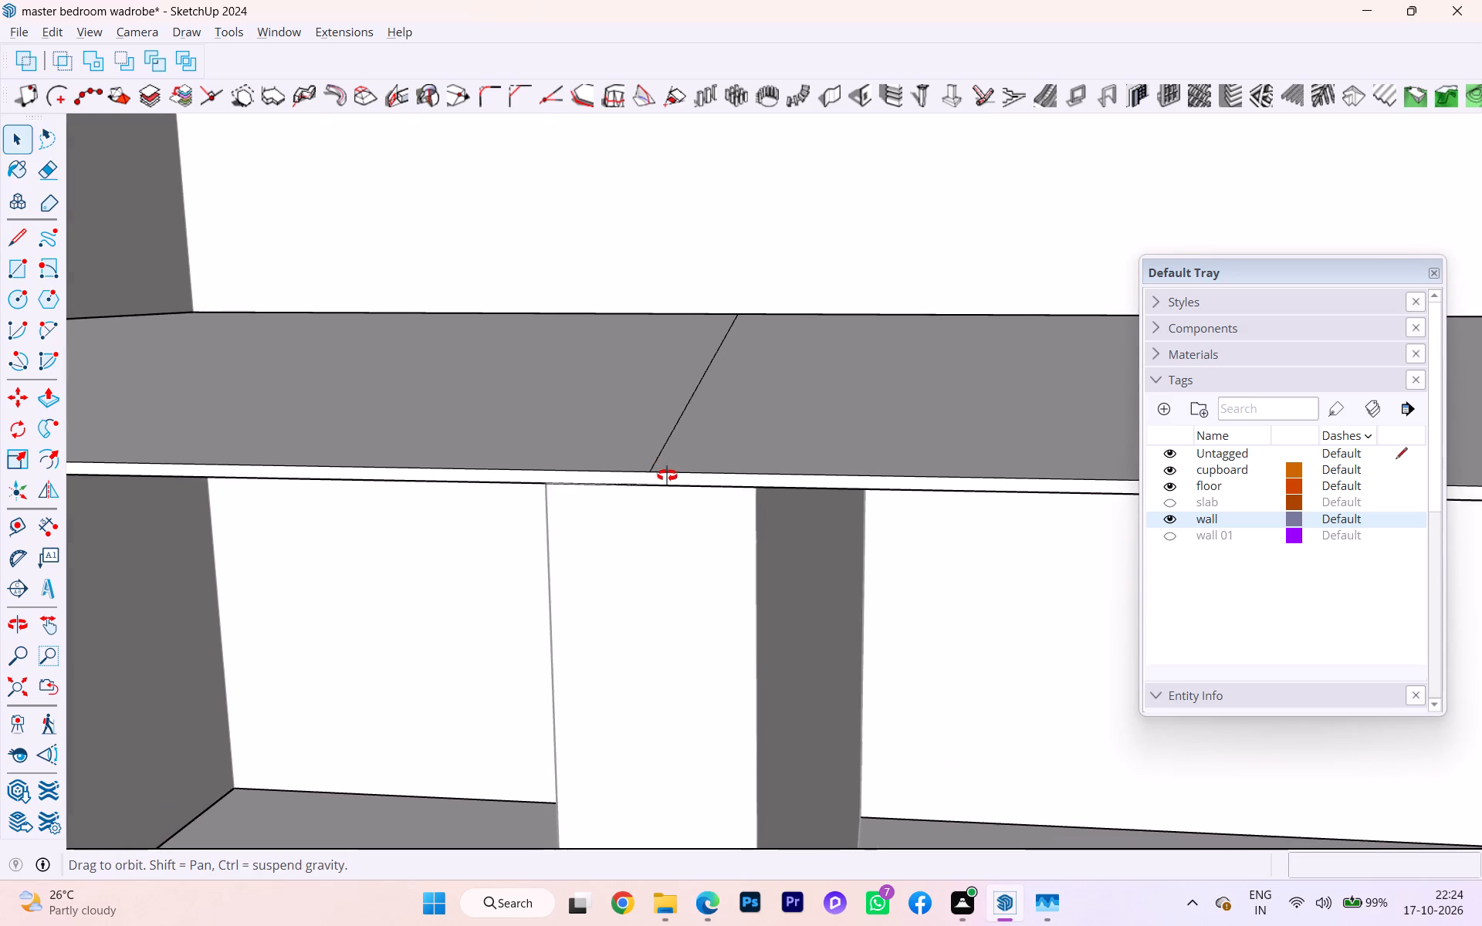
middle_click_drag(667, 475, 678, 515)
scroll(651, 467, "up", 1)
scroll(651, 466, "down", 1)
scroll(651, 466, "up", 2)
left_click(652, 470)
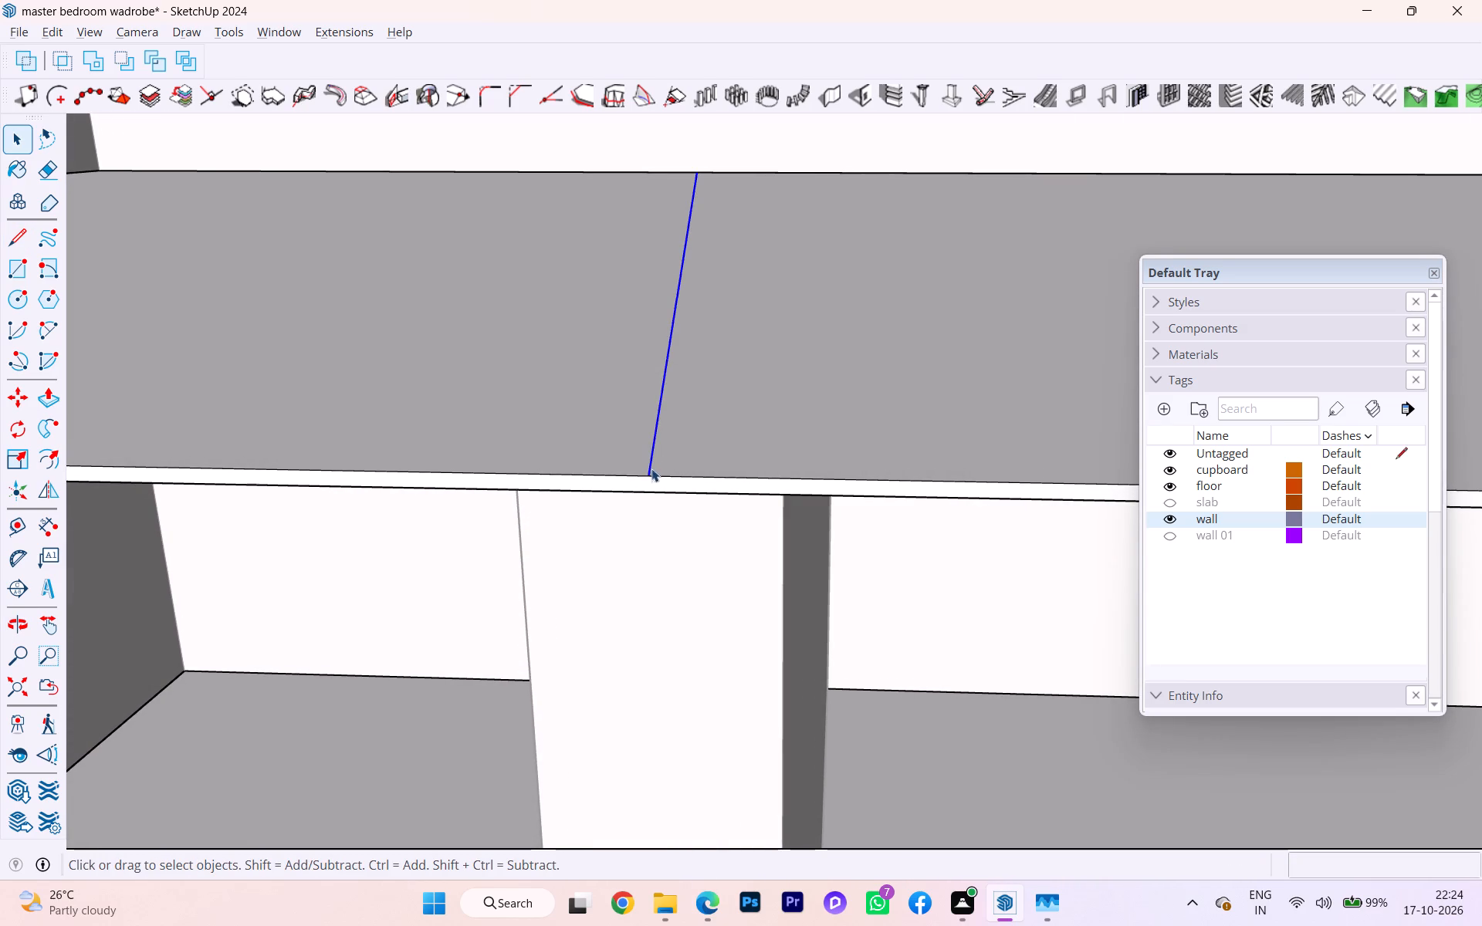
key("m")
left_click(651, 474)
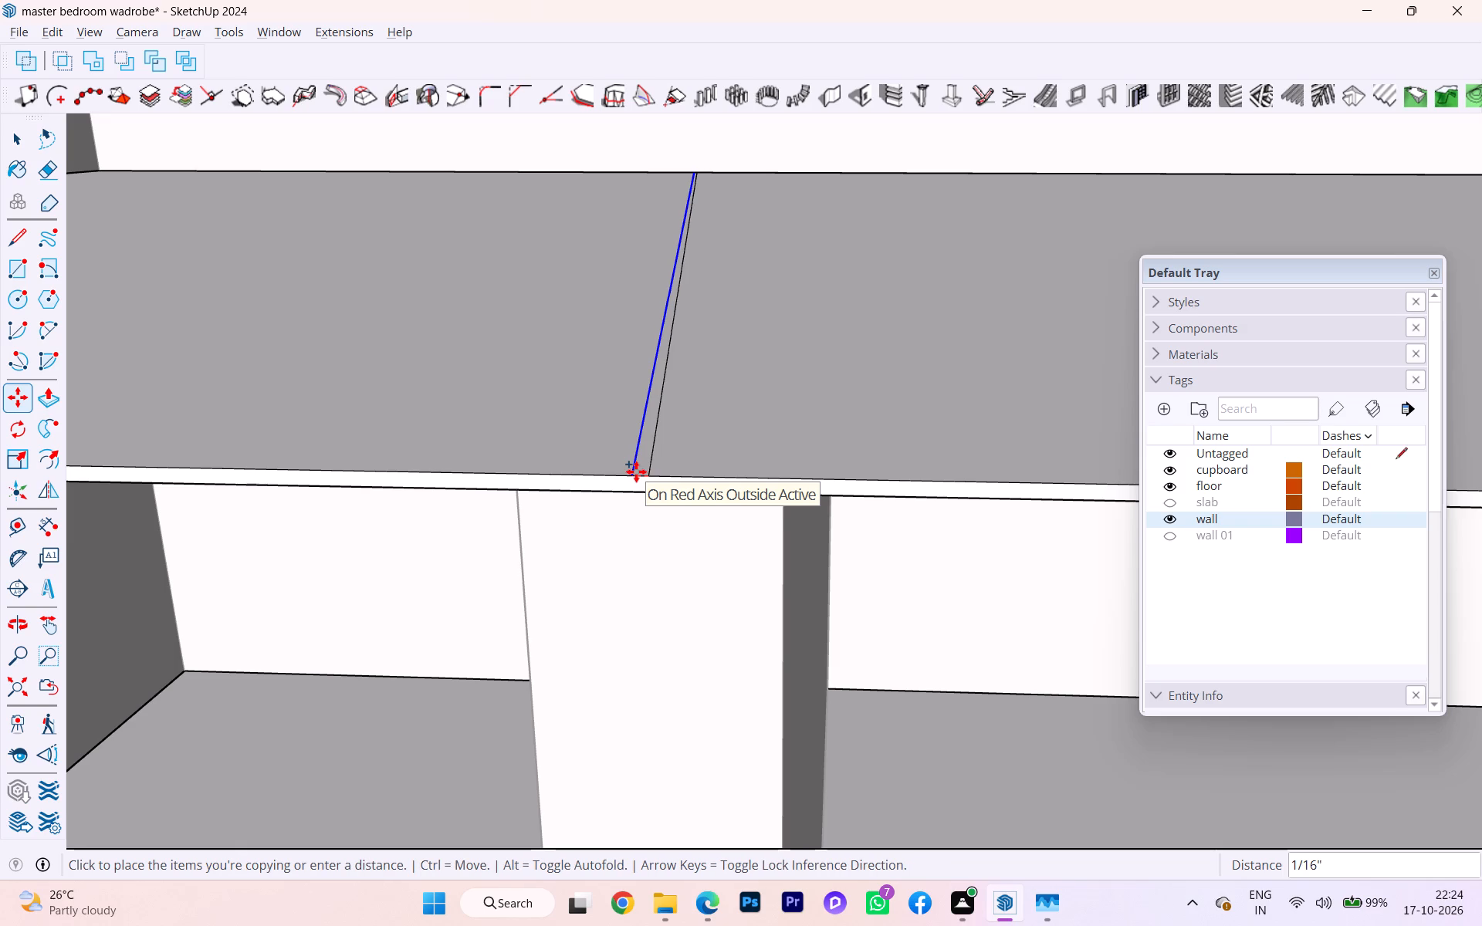
type("2mm")
key("Return")
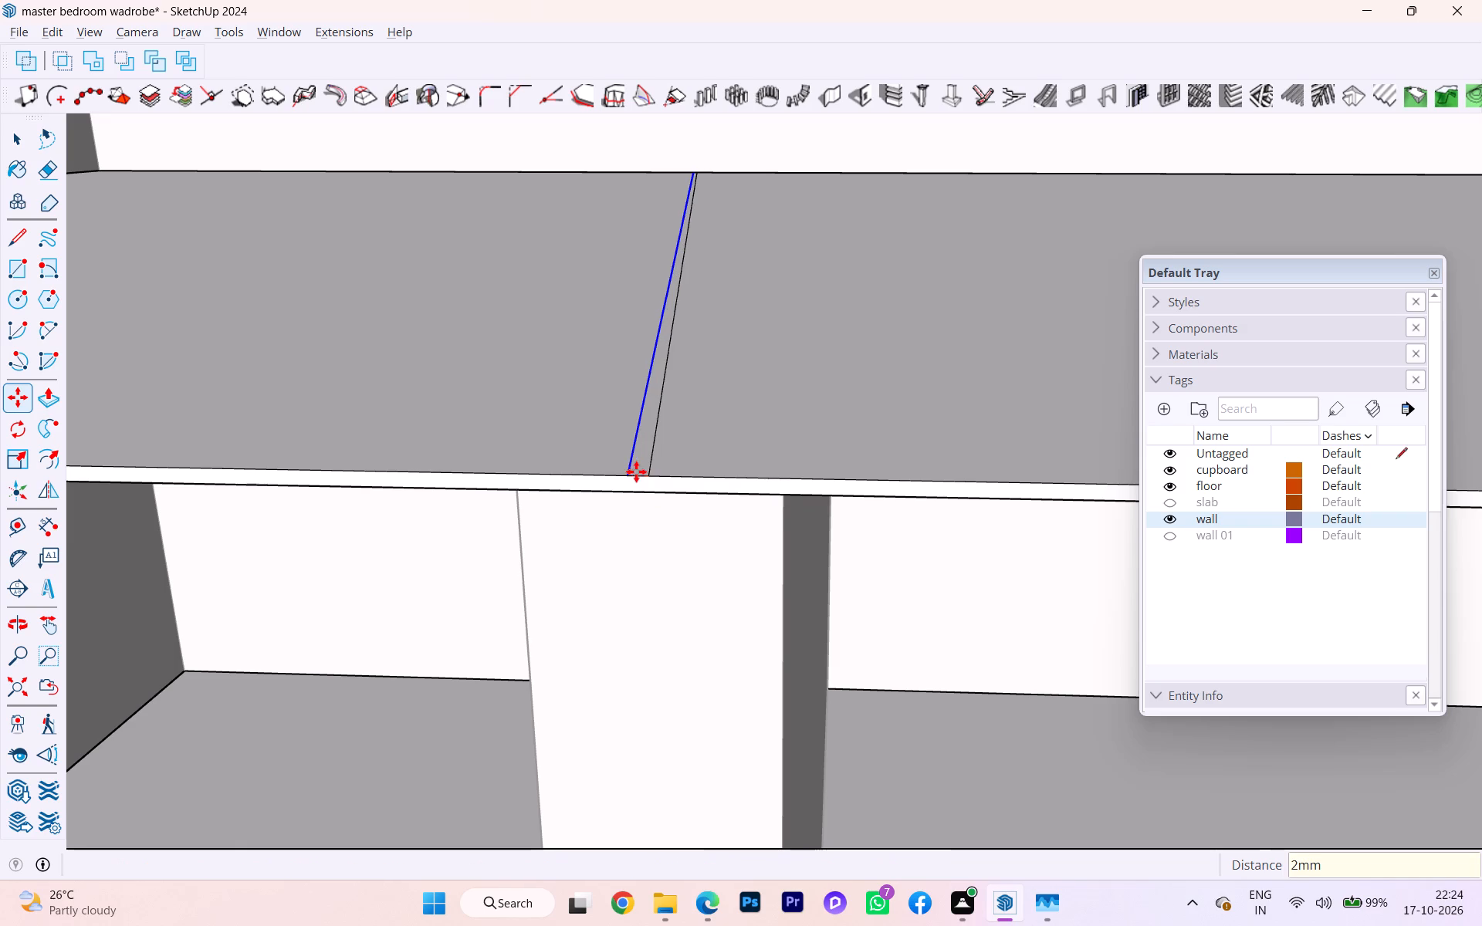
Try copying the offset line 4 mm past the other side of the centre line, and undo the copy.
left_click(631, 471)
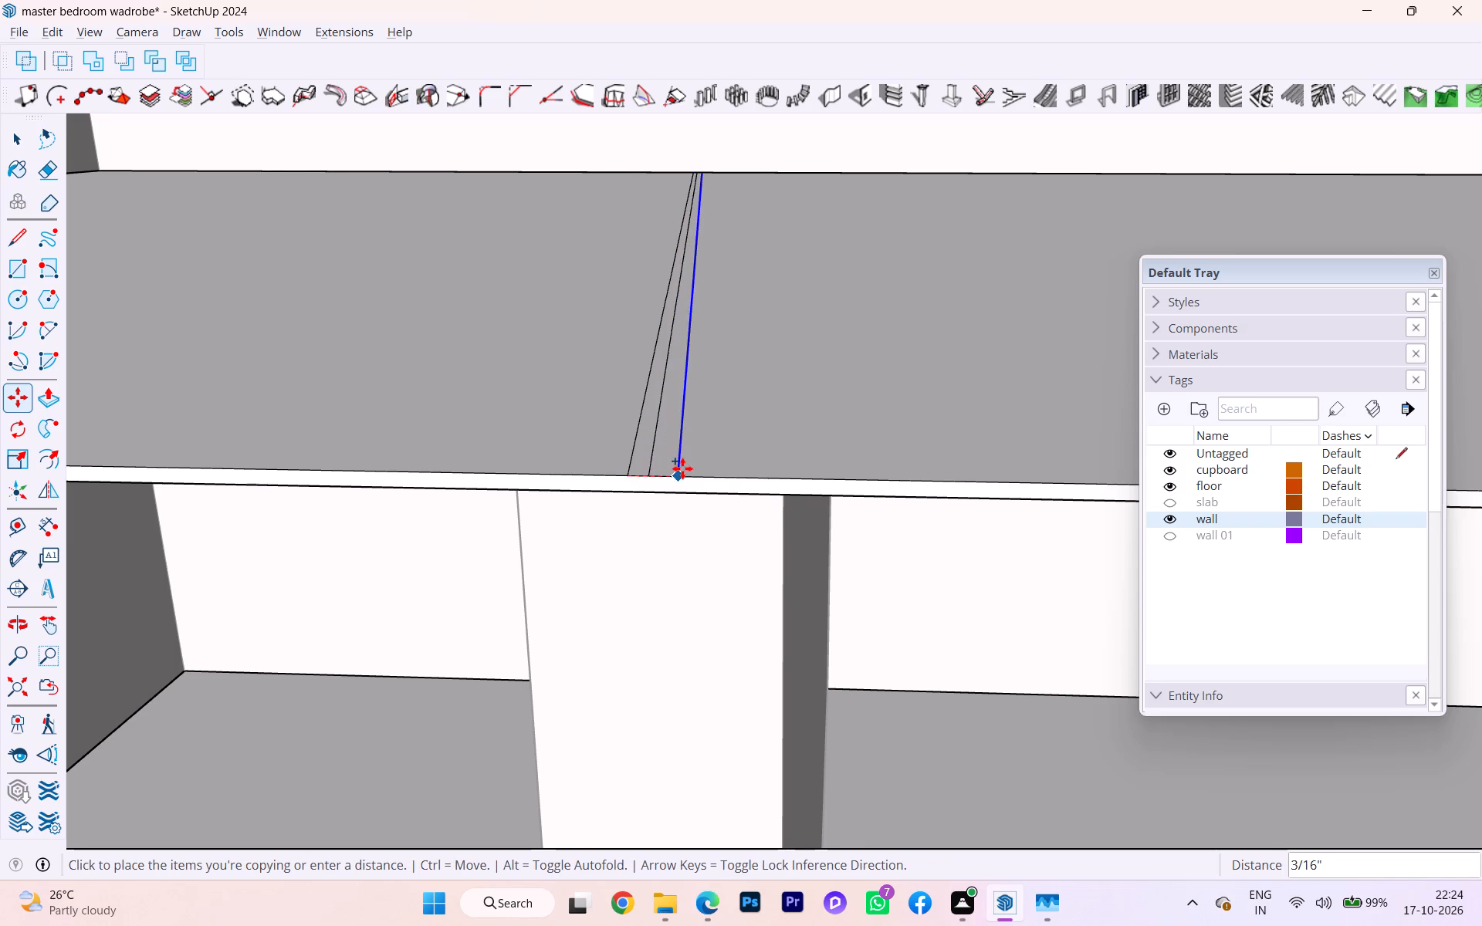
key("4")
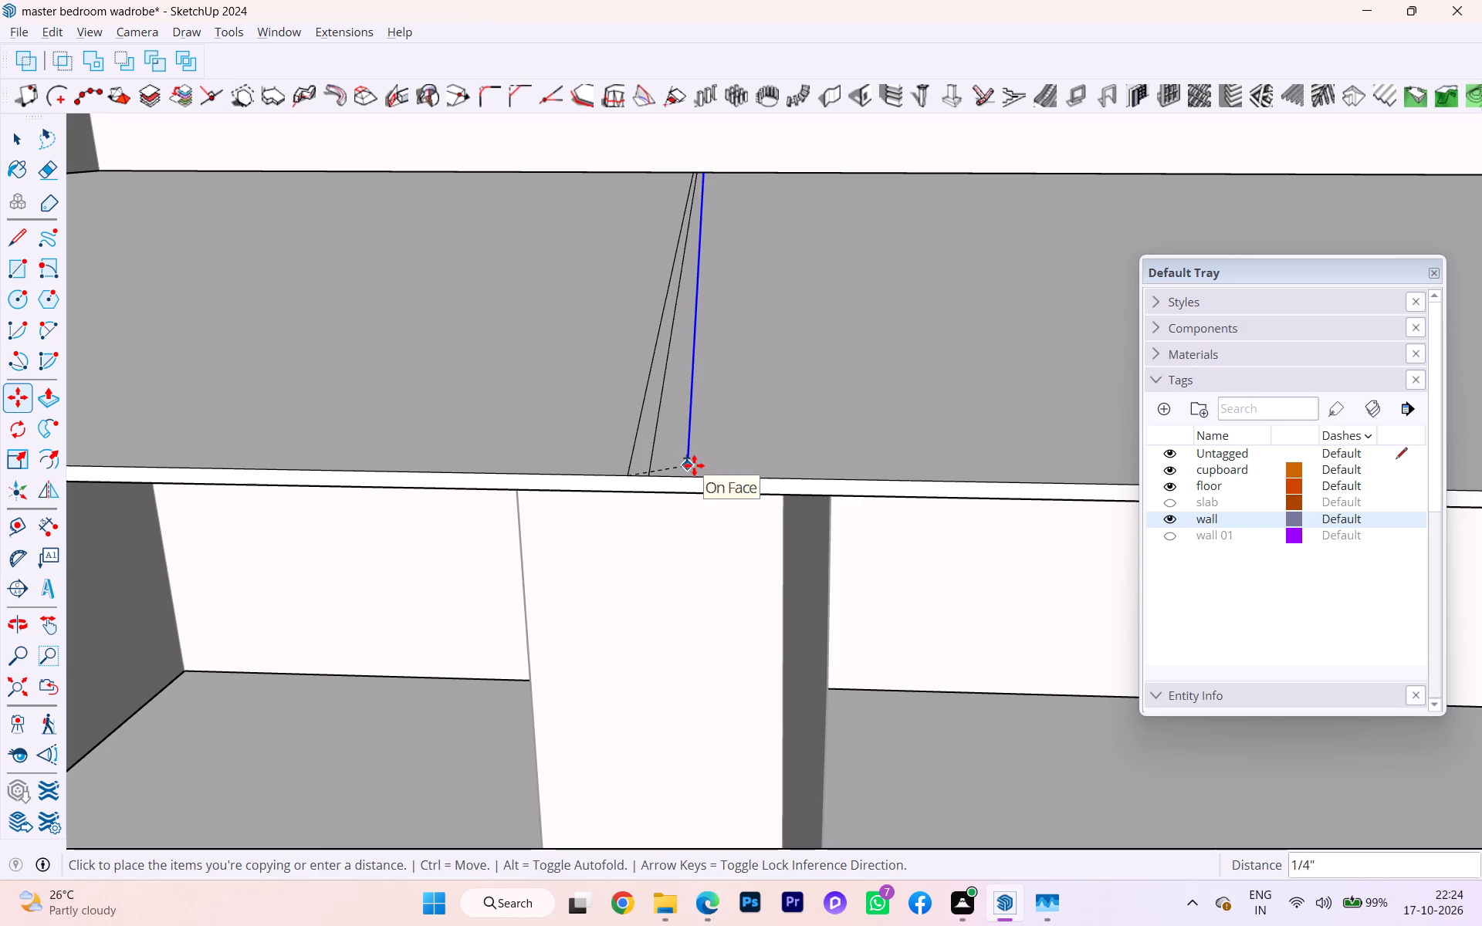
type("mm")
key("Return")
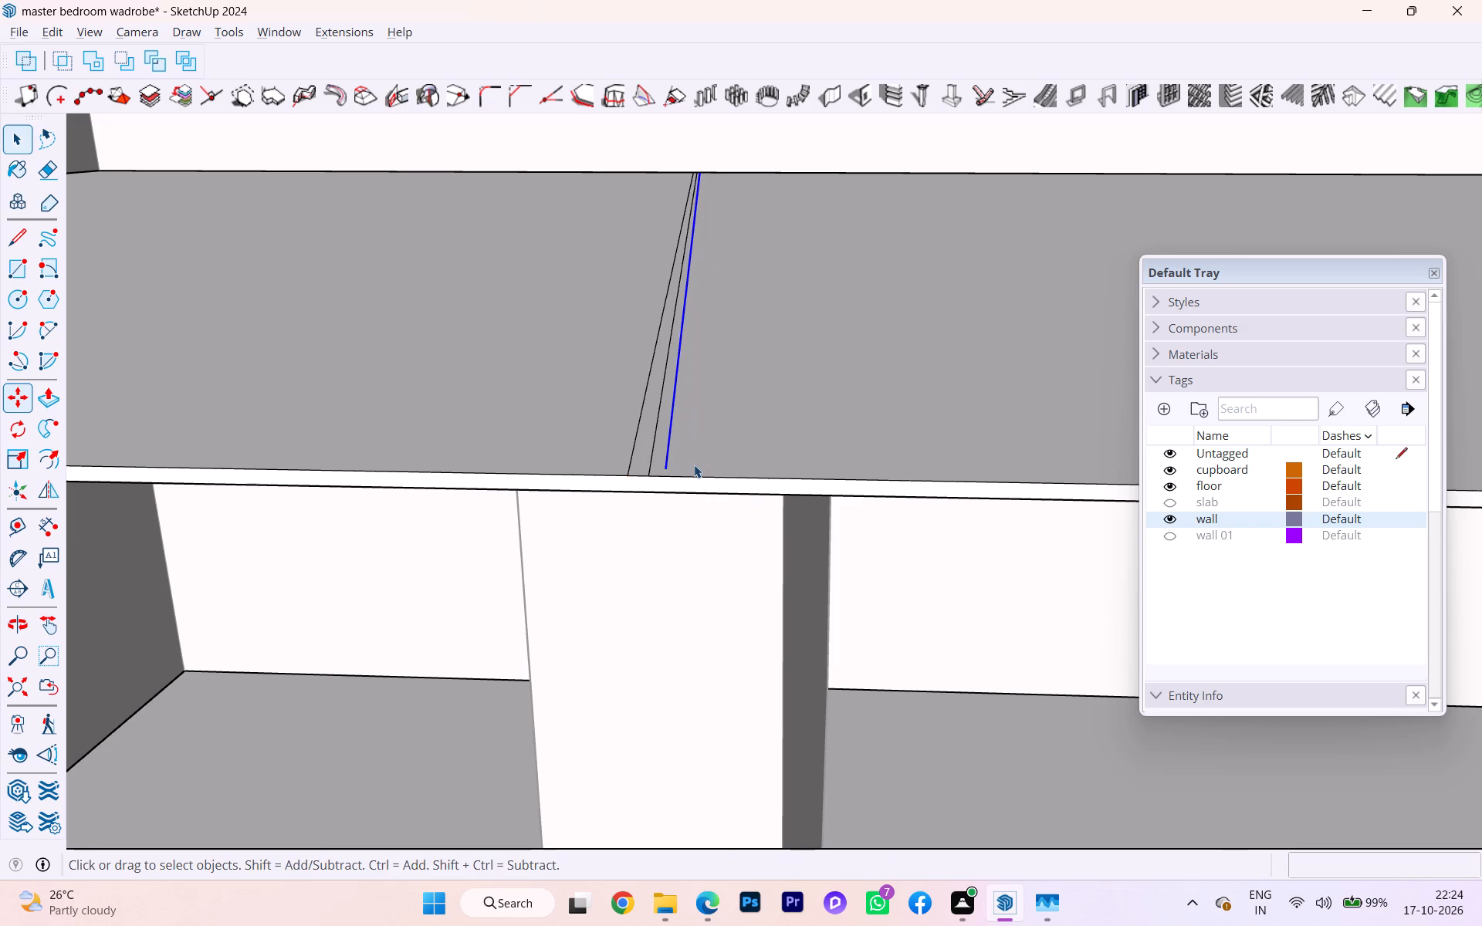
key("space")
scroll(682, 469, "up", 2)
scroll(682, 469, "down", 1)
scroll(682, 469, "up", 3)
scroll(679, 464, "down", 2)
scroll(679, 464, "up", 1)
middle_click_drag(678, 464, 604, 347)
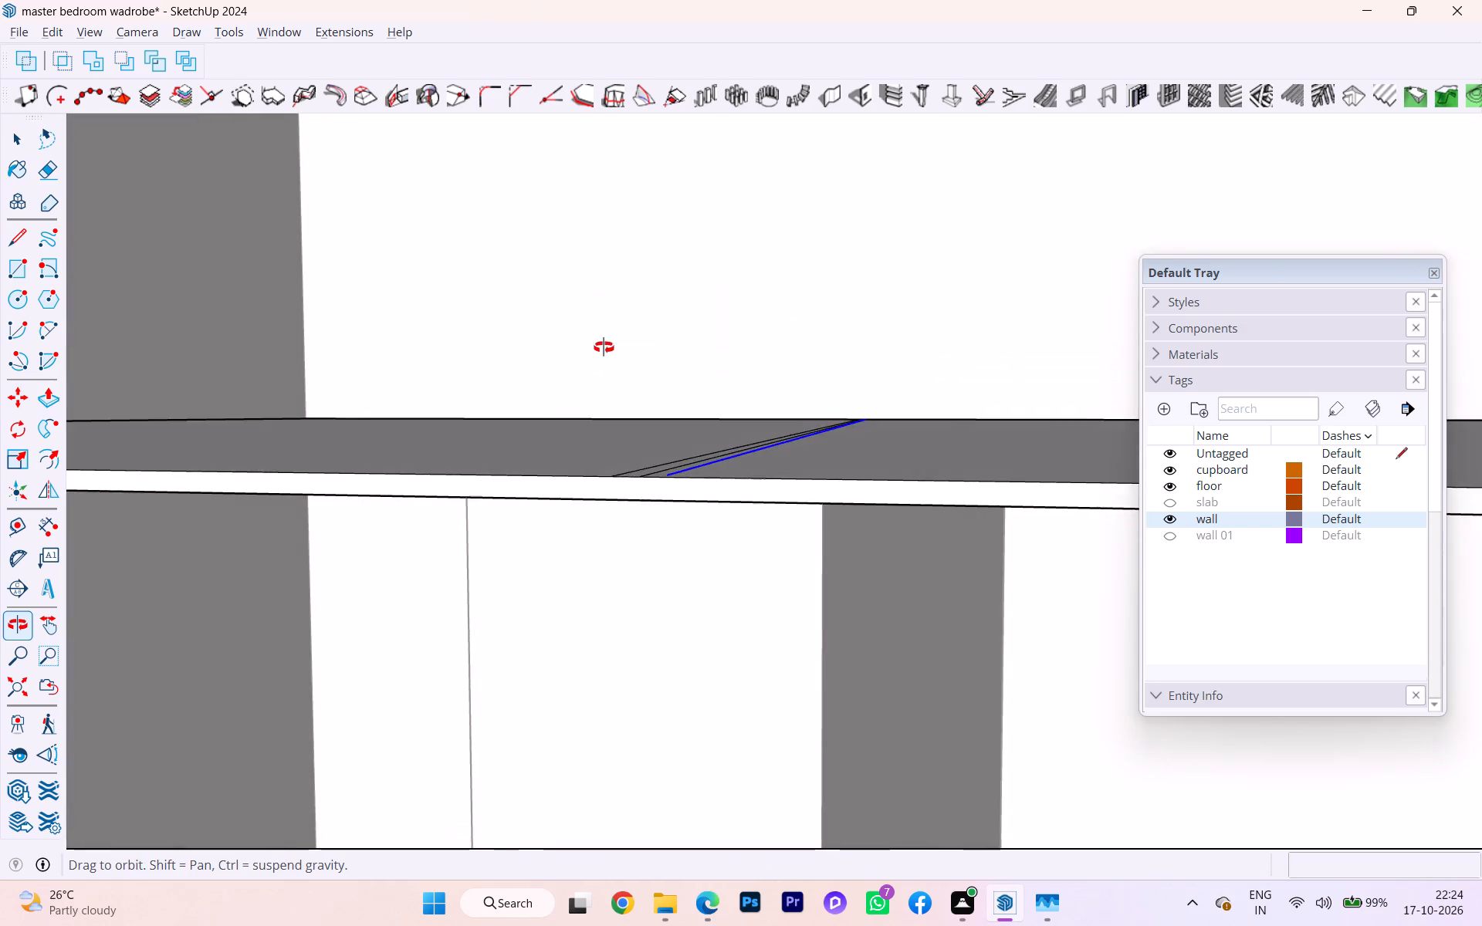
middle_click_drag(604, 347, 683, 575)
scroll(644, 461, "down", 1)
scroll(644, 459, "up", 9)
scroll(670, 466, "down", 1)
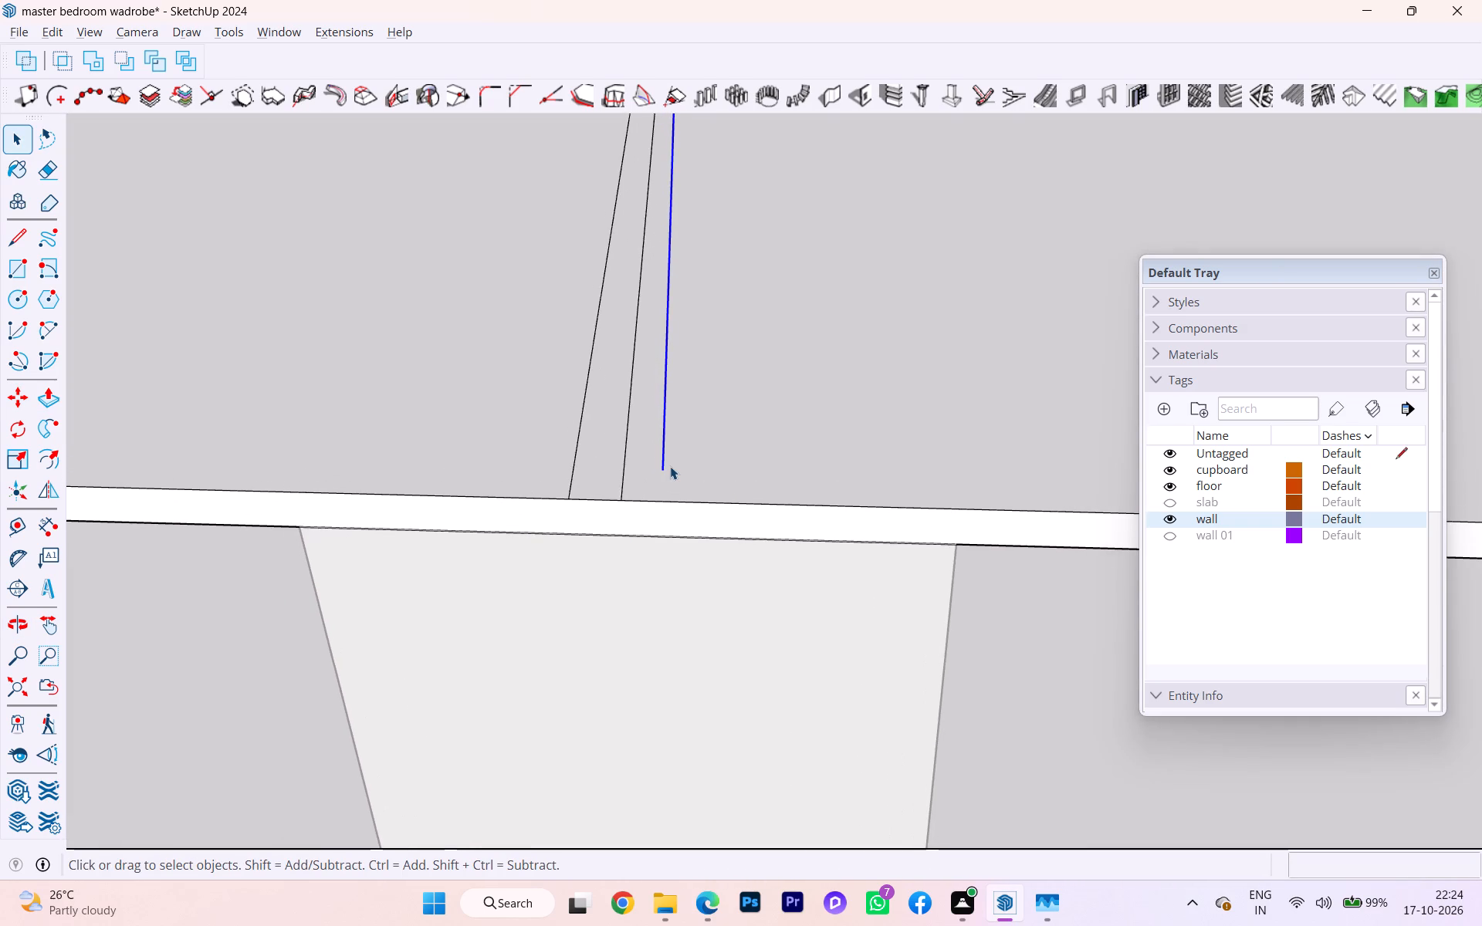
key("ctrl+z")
Copy the offset line 4 mm along the shelf's front edge, past the centre line.
left_click(571, 489)
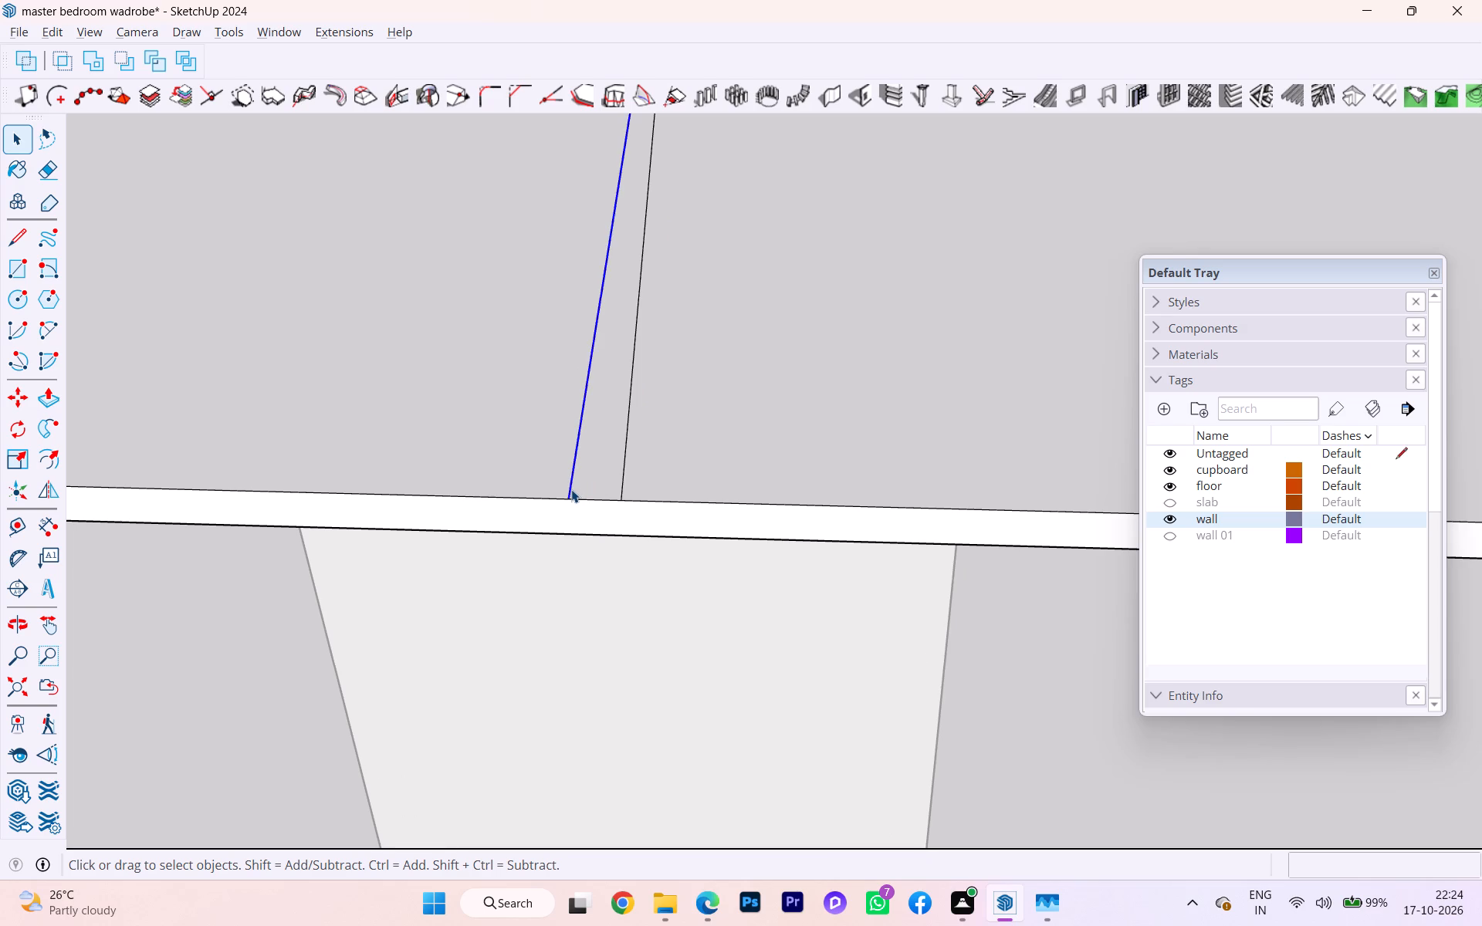
key("4")
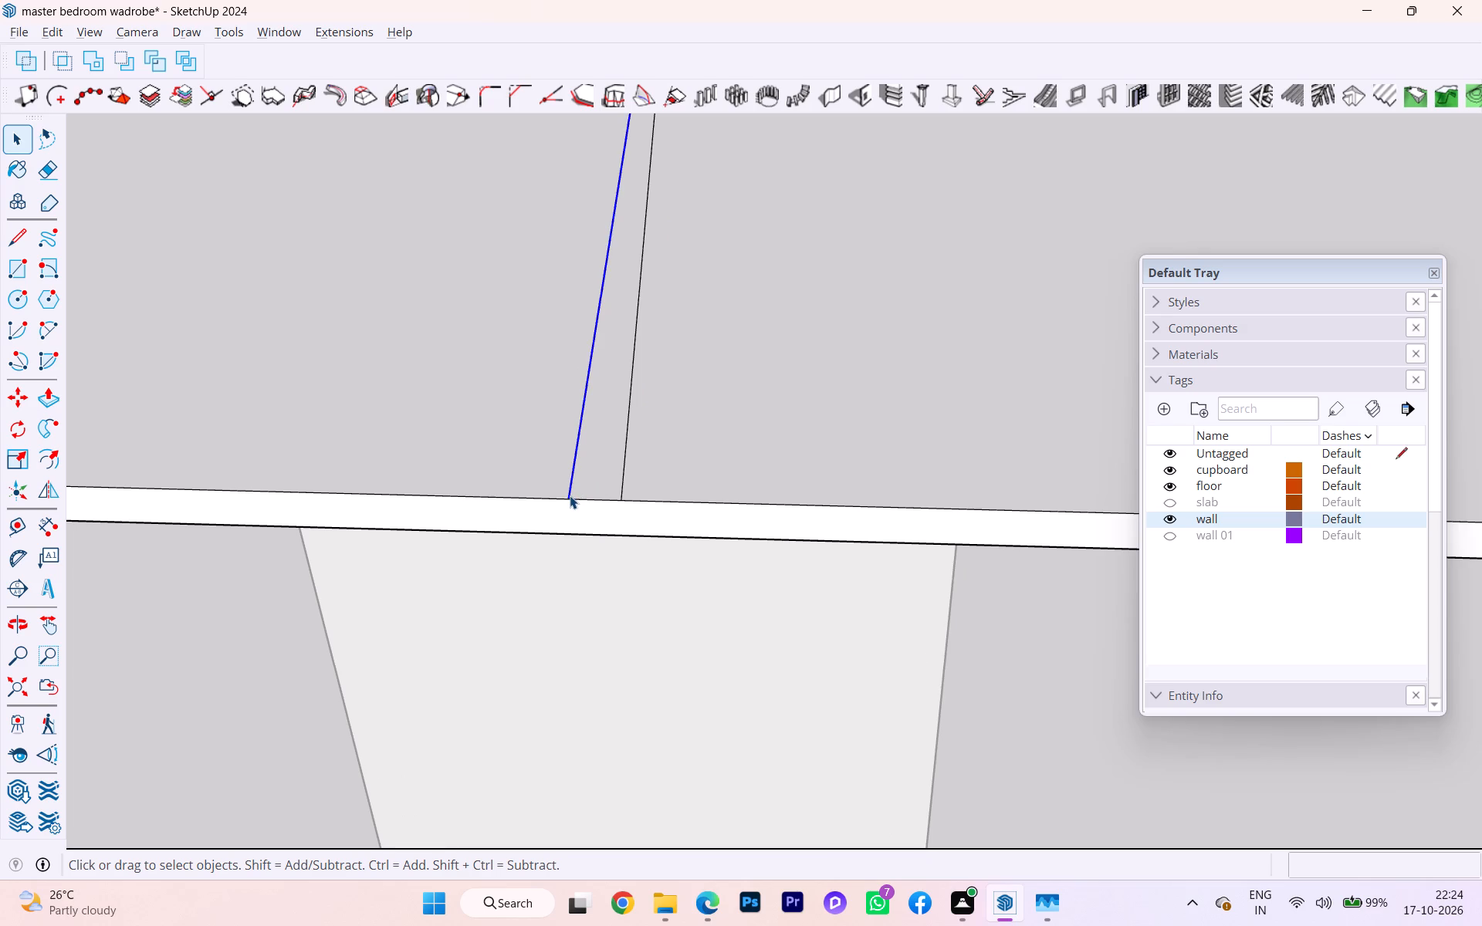
key("m")
key("Return")
left_click(570, 502)
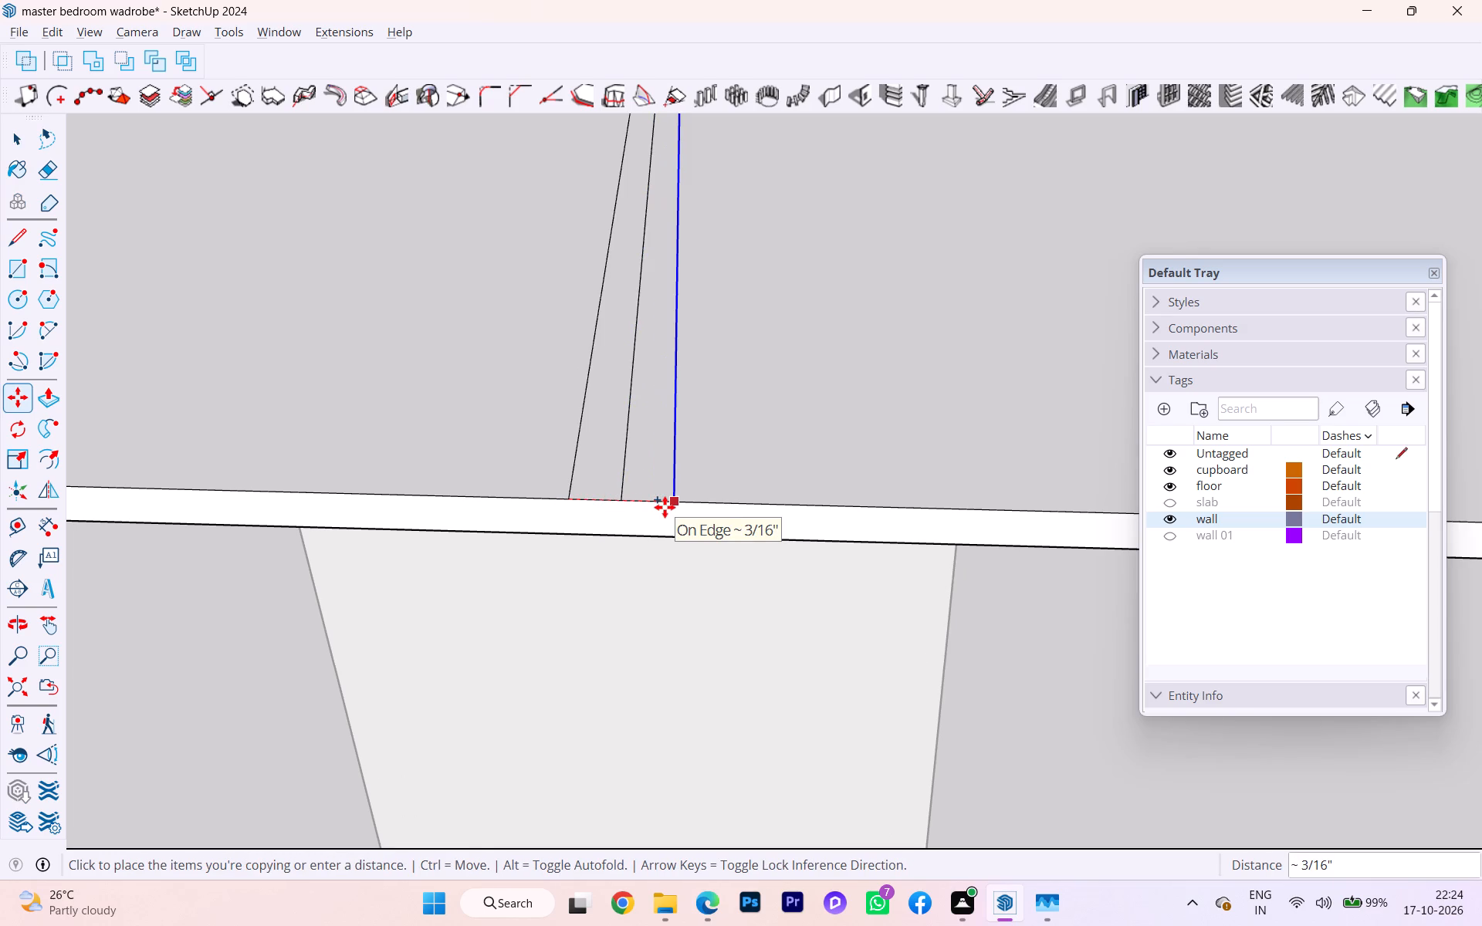
type("4mm")
key("Return")
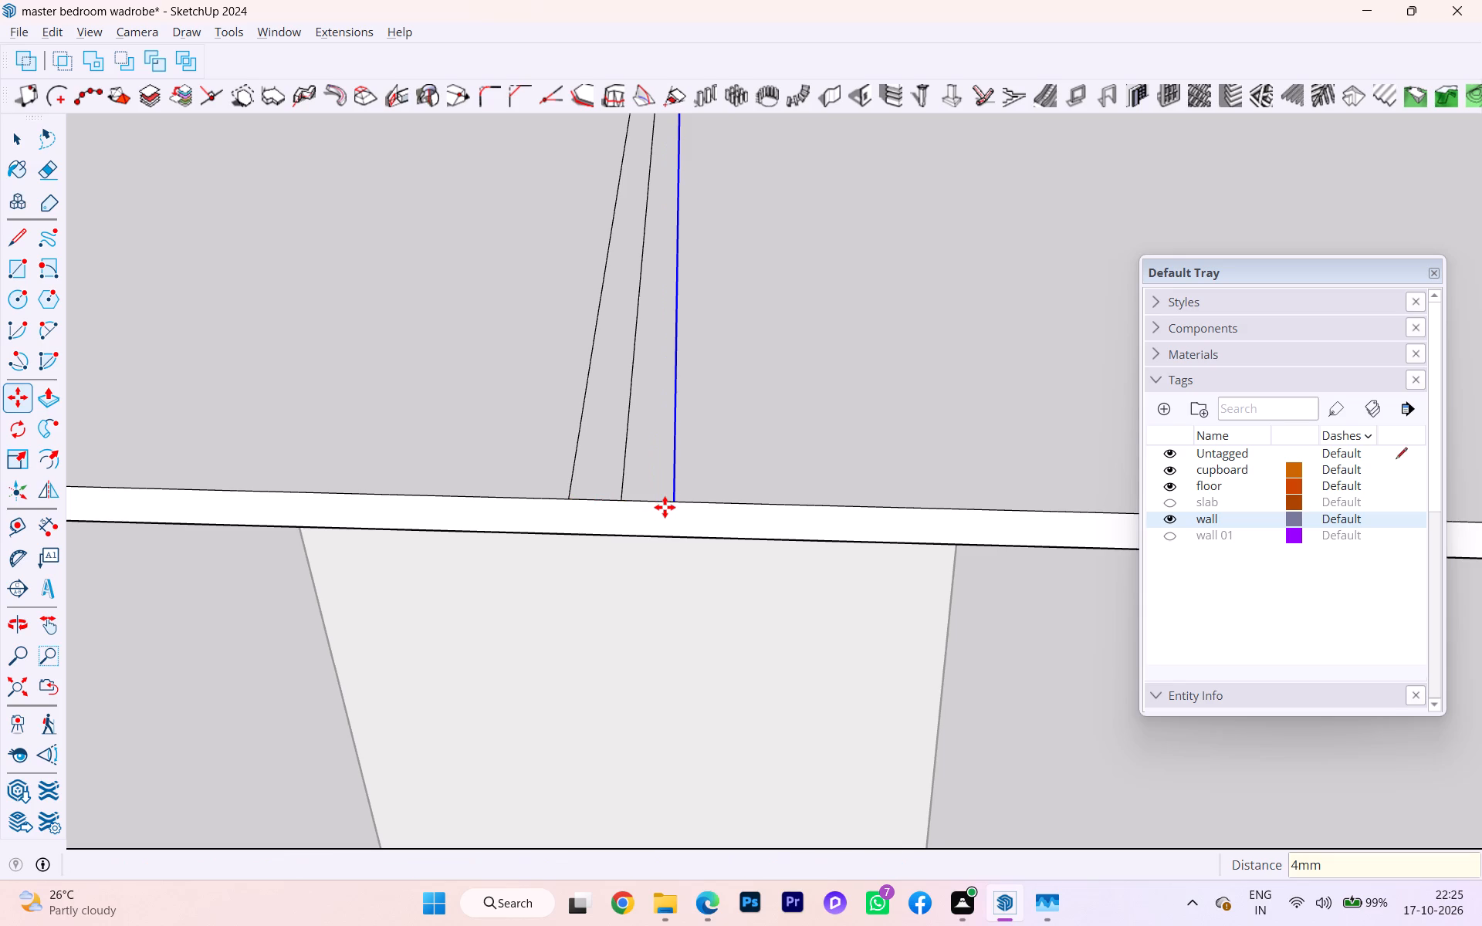
key("Return")
key("Escape")
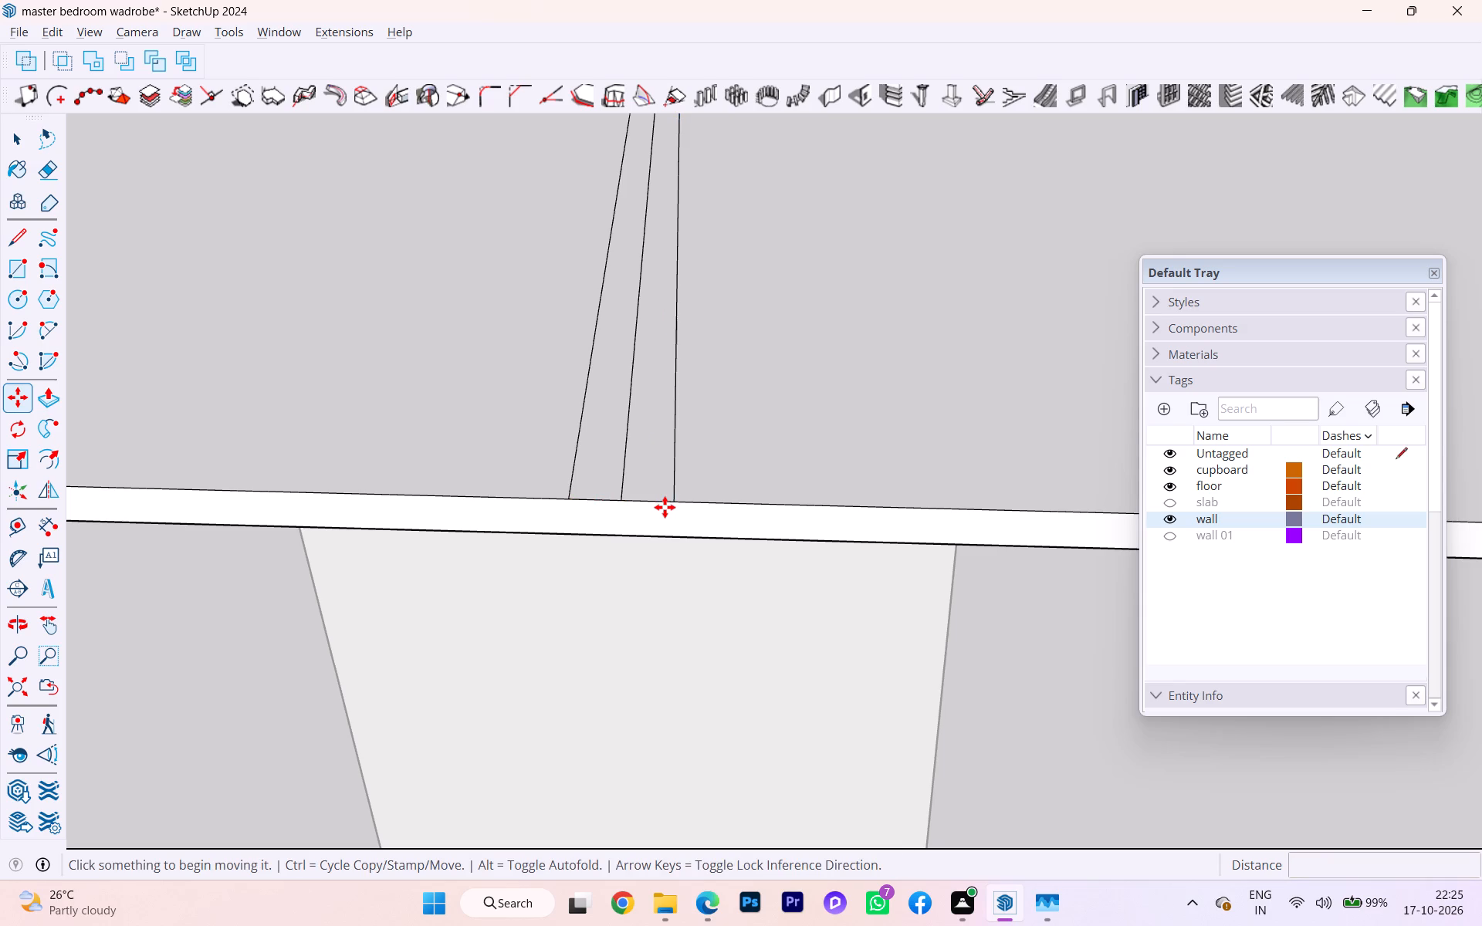
Delete the centre line between the two offset lines on the shelf face.
key("space")
left_click(619, 478)
left_click(623, 473)
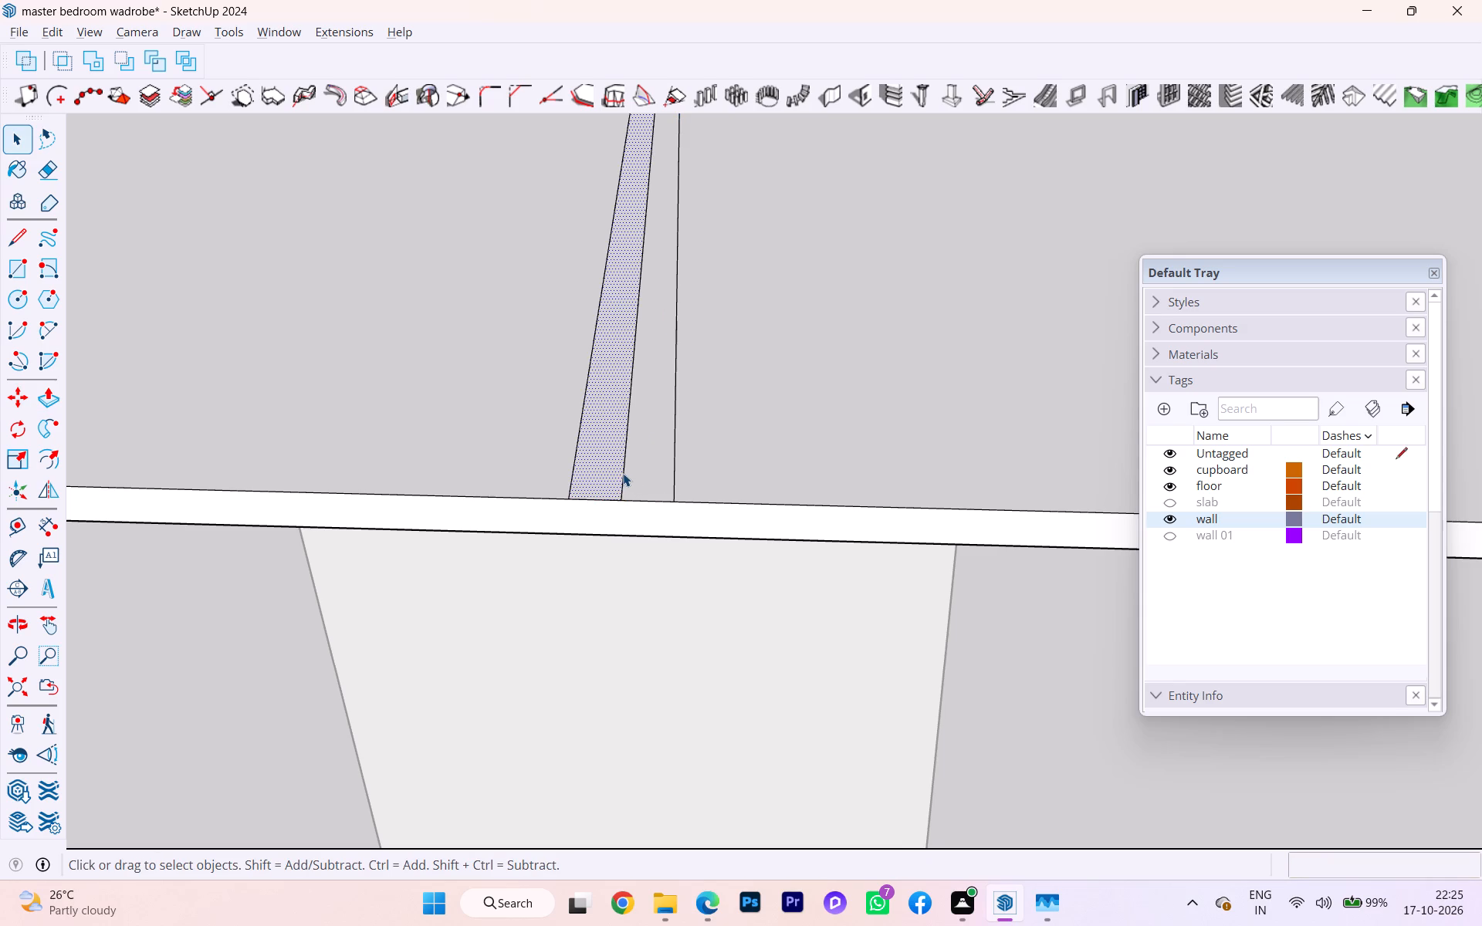
key("Delete")
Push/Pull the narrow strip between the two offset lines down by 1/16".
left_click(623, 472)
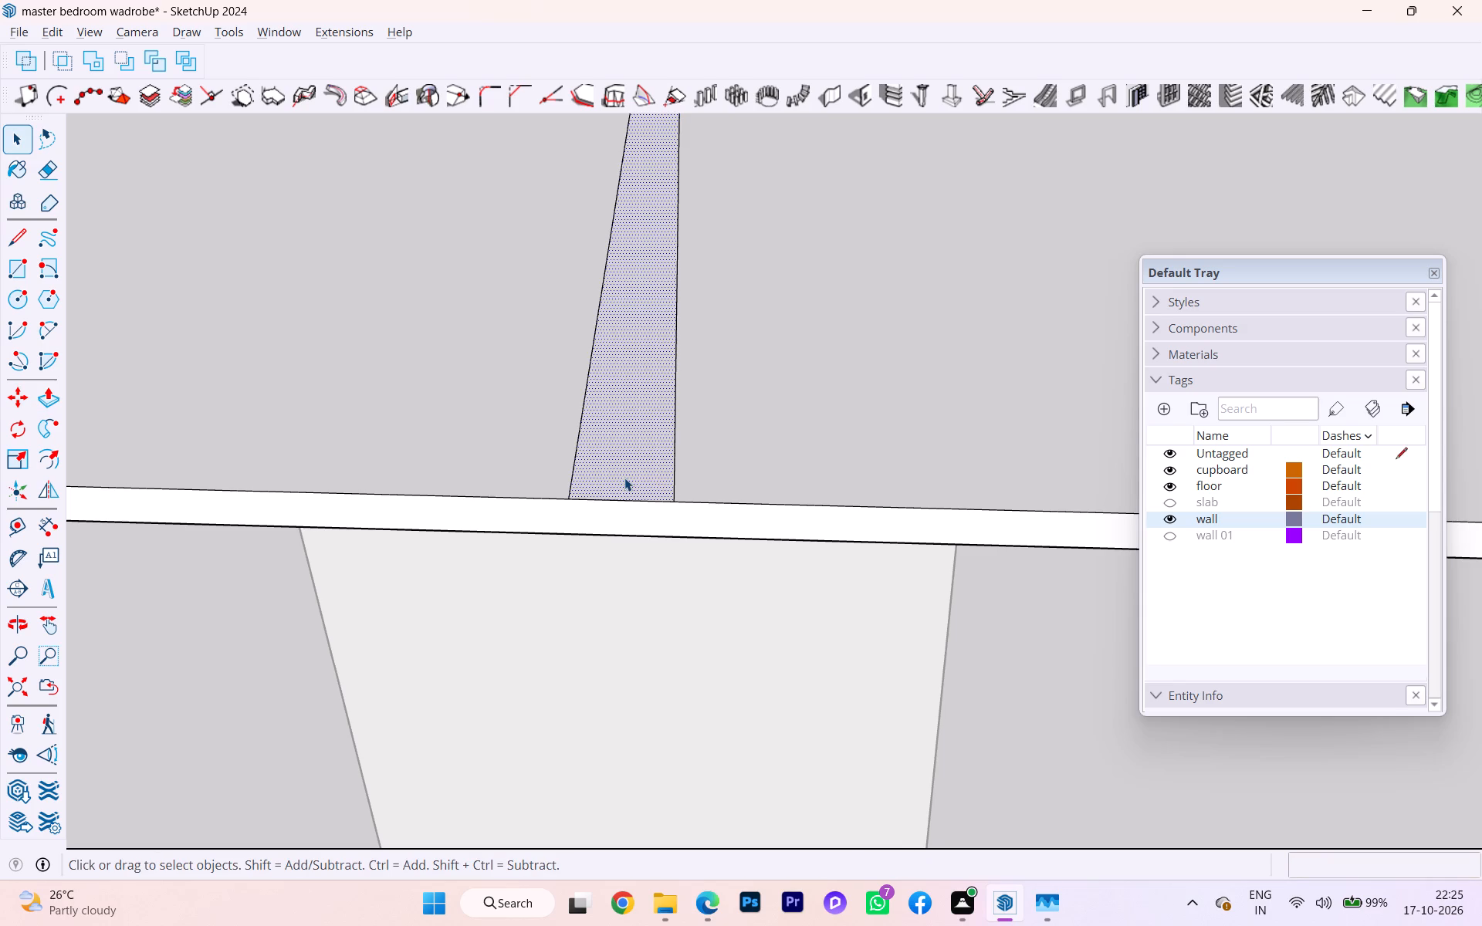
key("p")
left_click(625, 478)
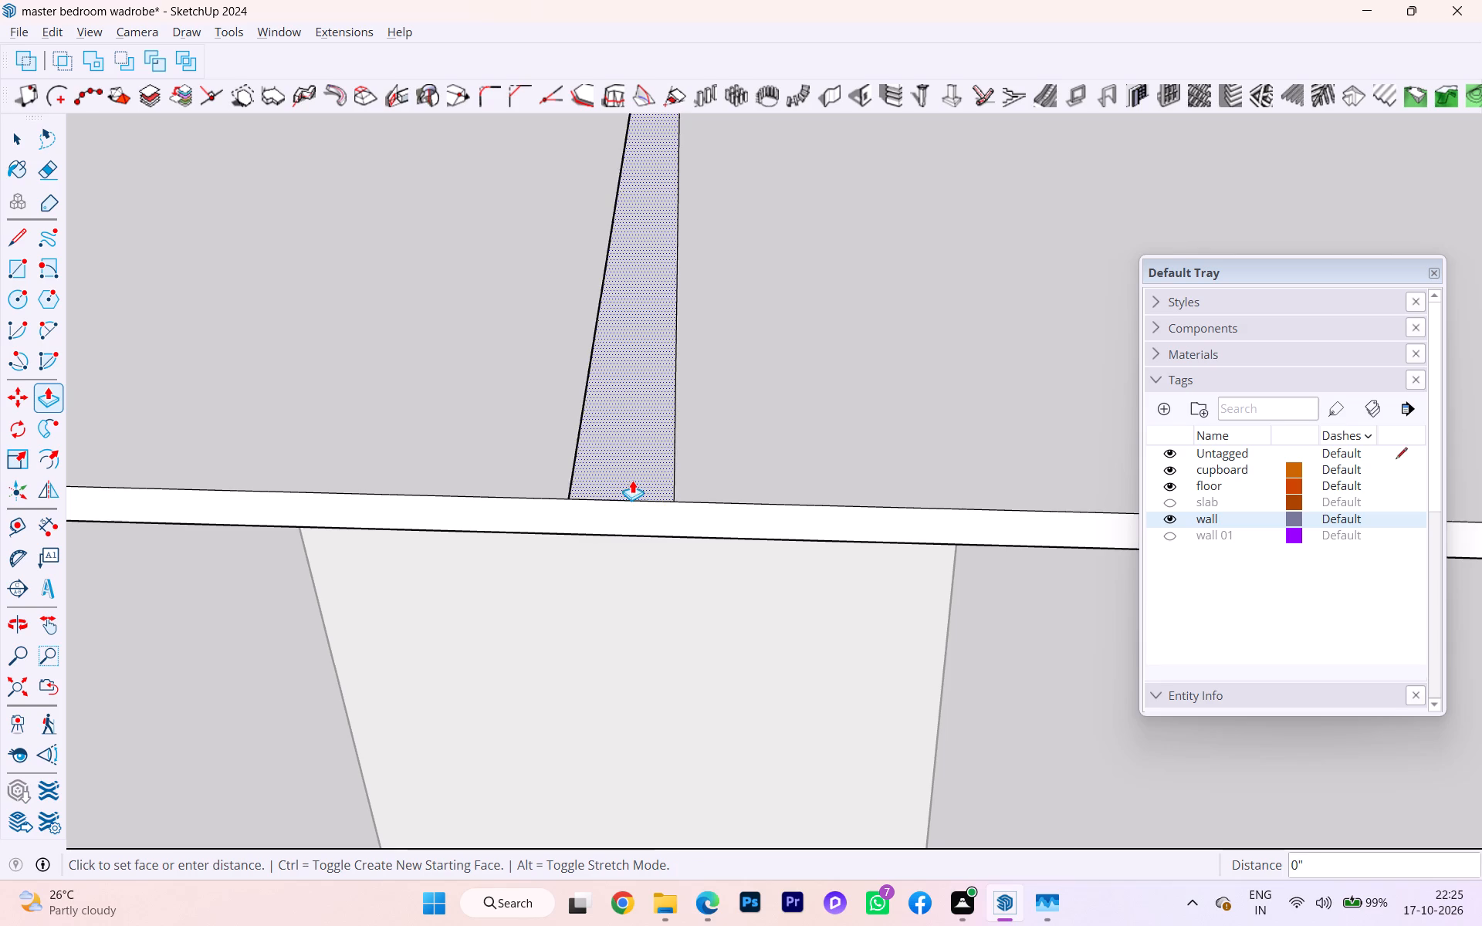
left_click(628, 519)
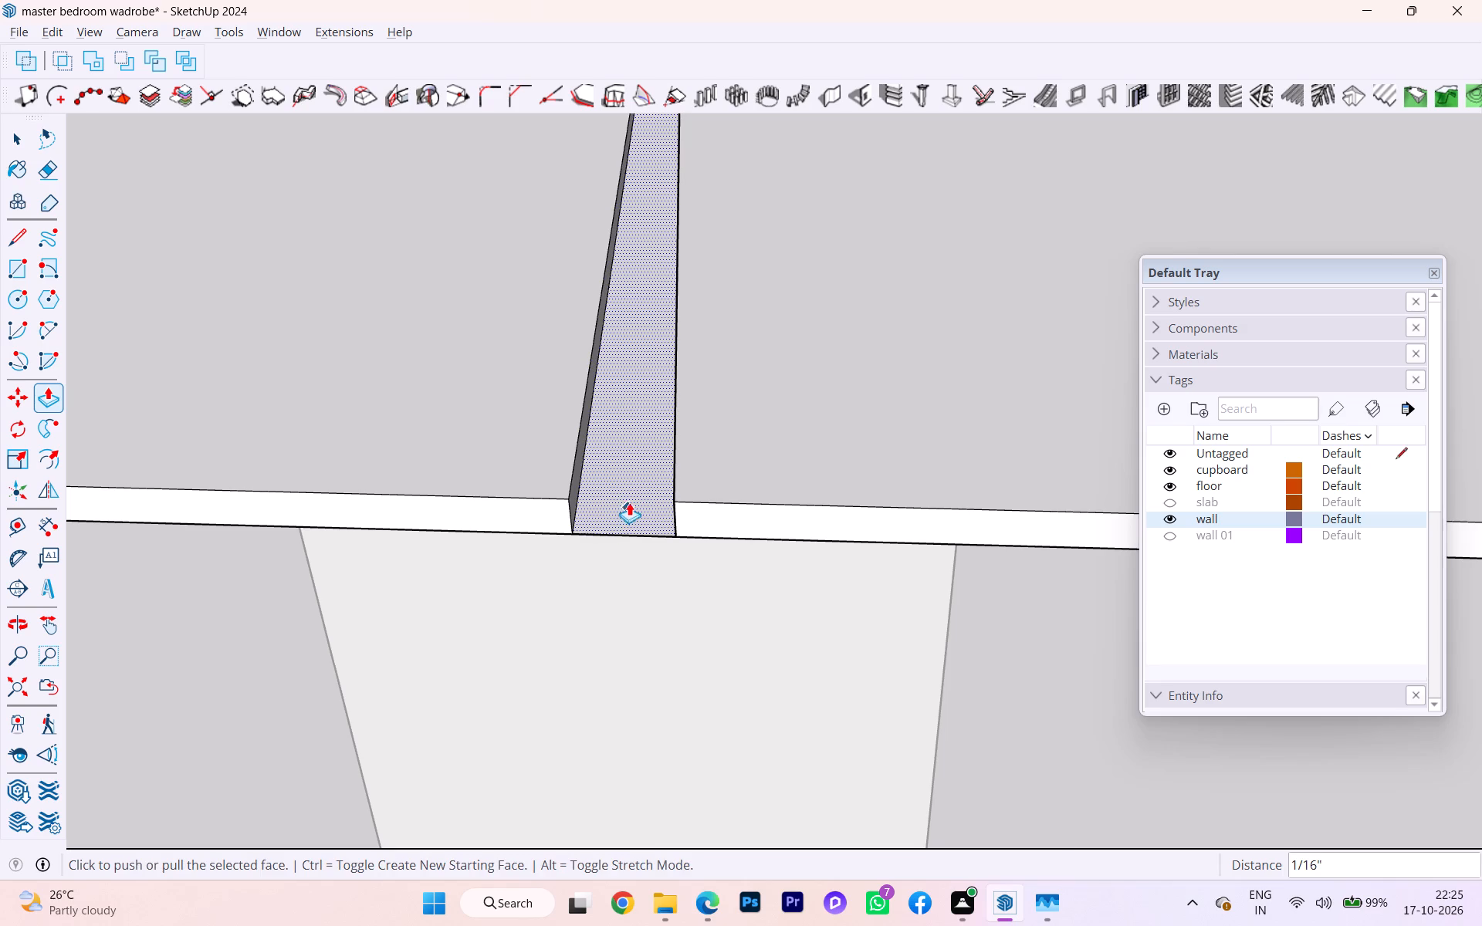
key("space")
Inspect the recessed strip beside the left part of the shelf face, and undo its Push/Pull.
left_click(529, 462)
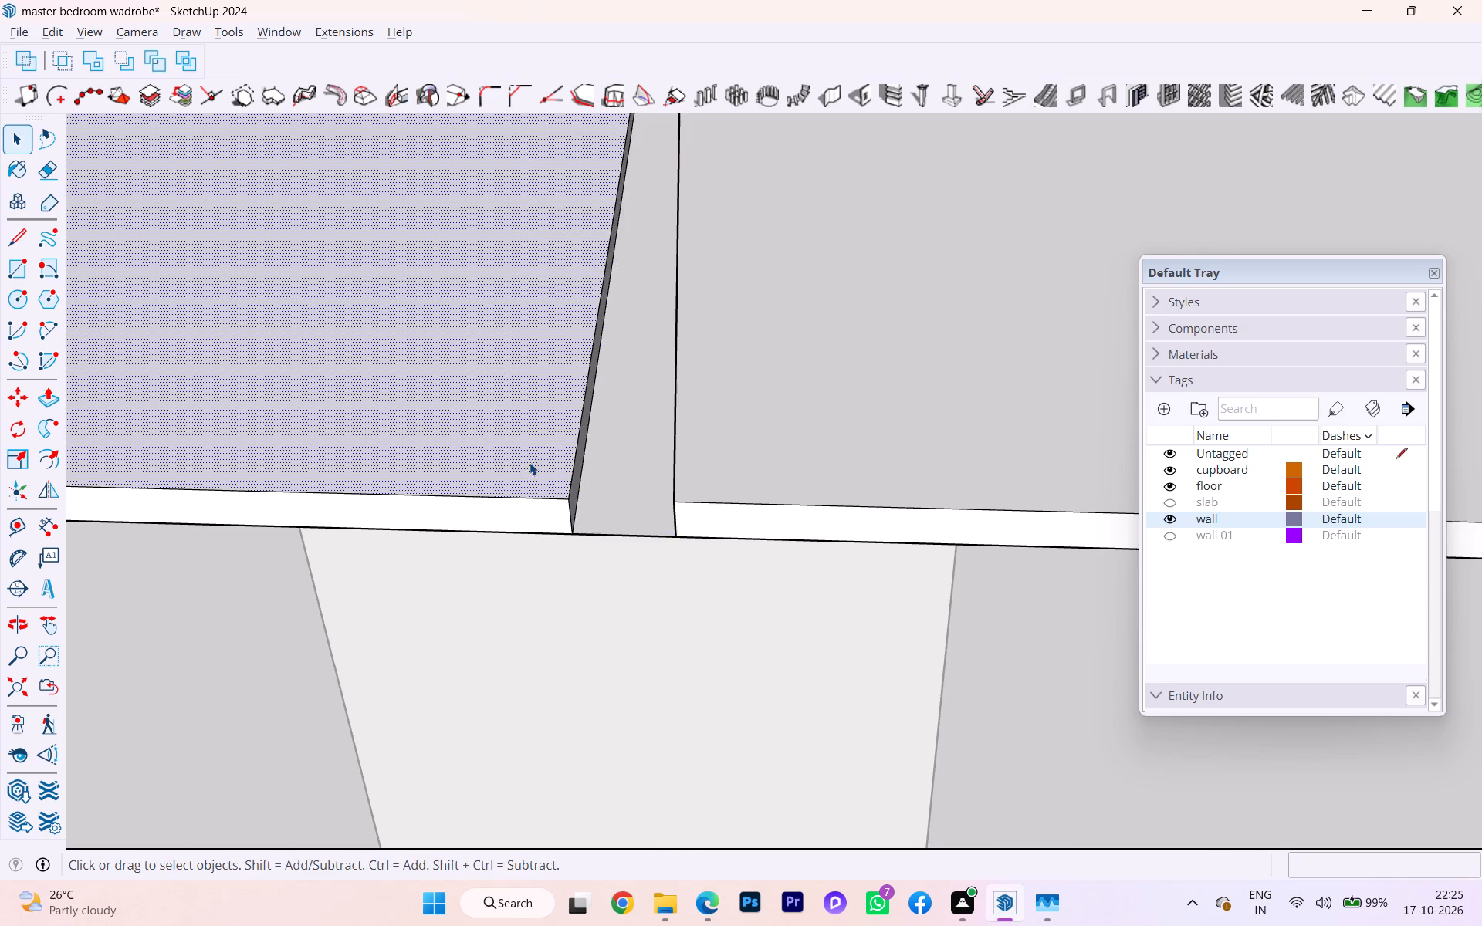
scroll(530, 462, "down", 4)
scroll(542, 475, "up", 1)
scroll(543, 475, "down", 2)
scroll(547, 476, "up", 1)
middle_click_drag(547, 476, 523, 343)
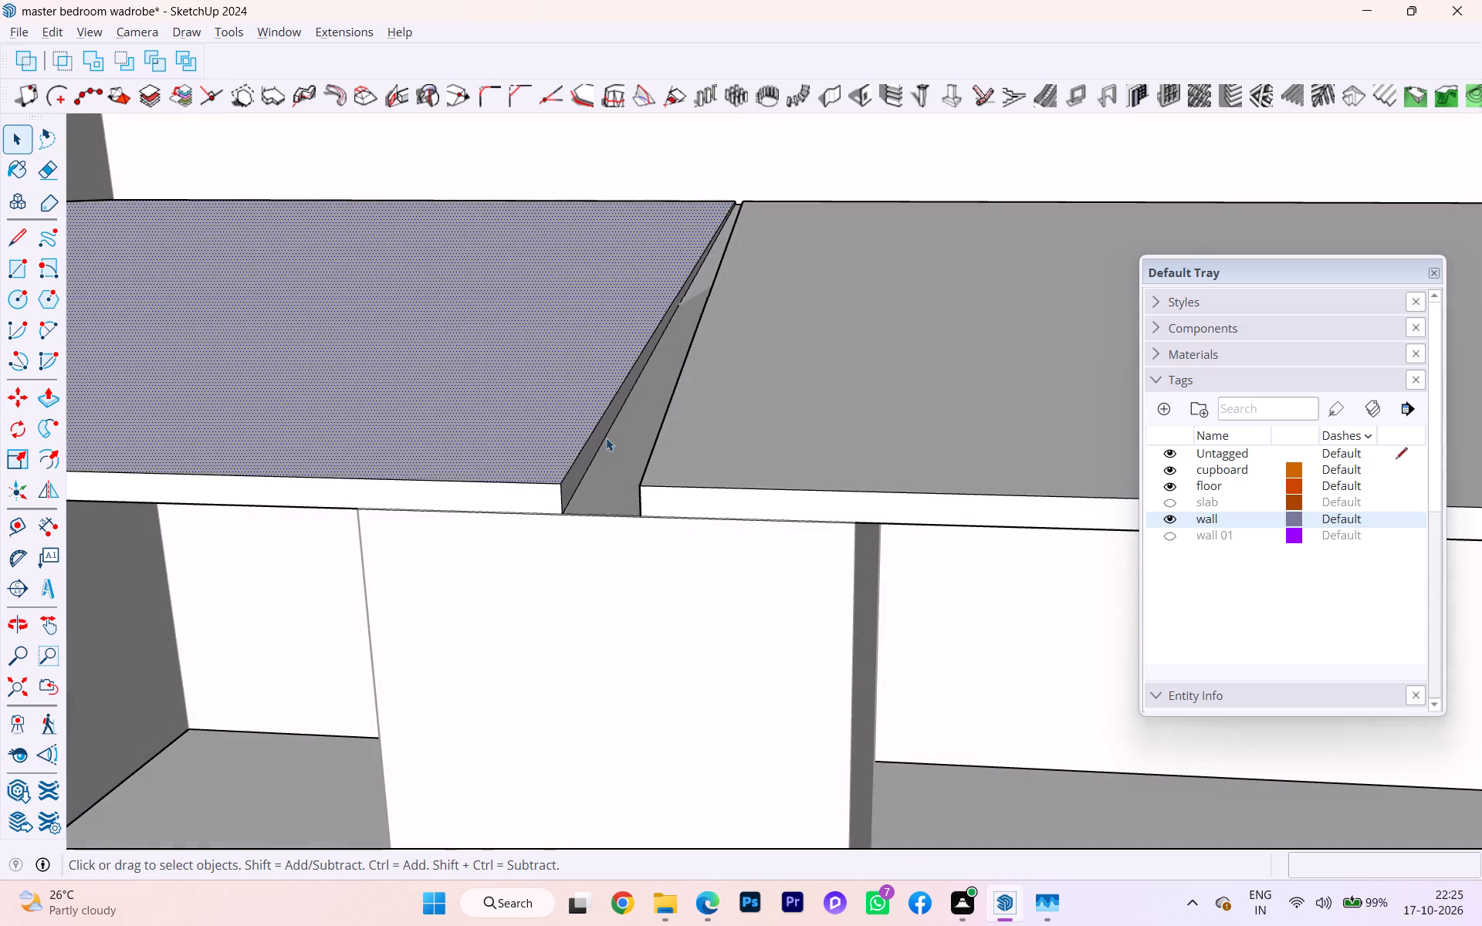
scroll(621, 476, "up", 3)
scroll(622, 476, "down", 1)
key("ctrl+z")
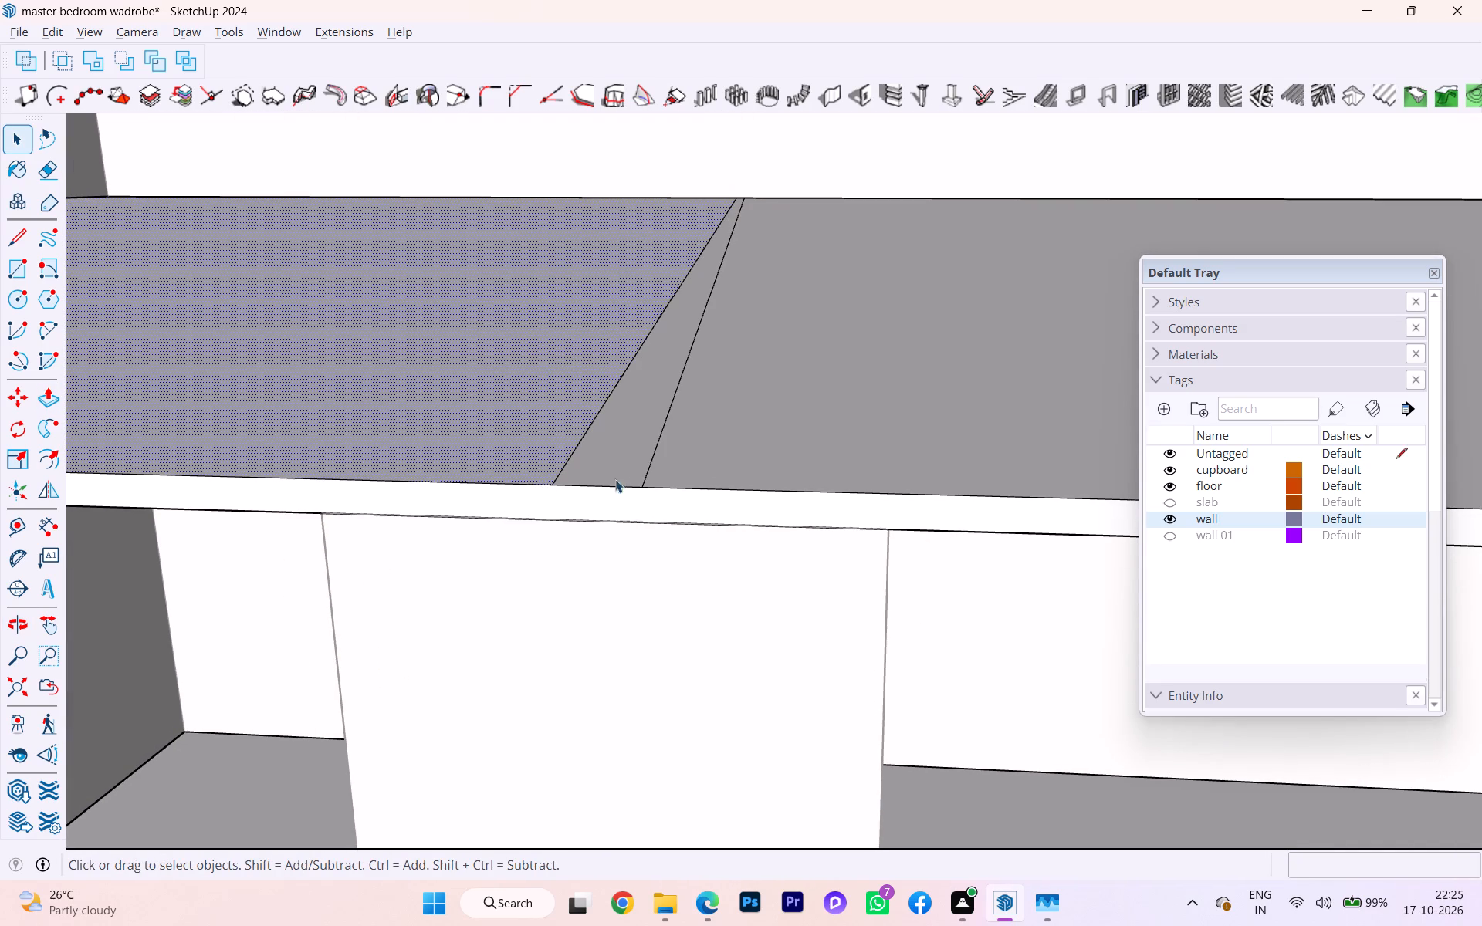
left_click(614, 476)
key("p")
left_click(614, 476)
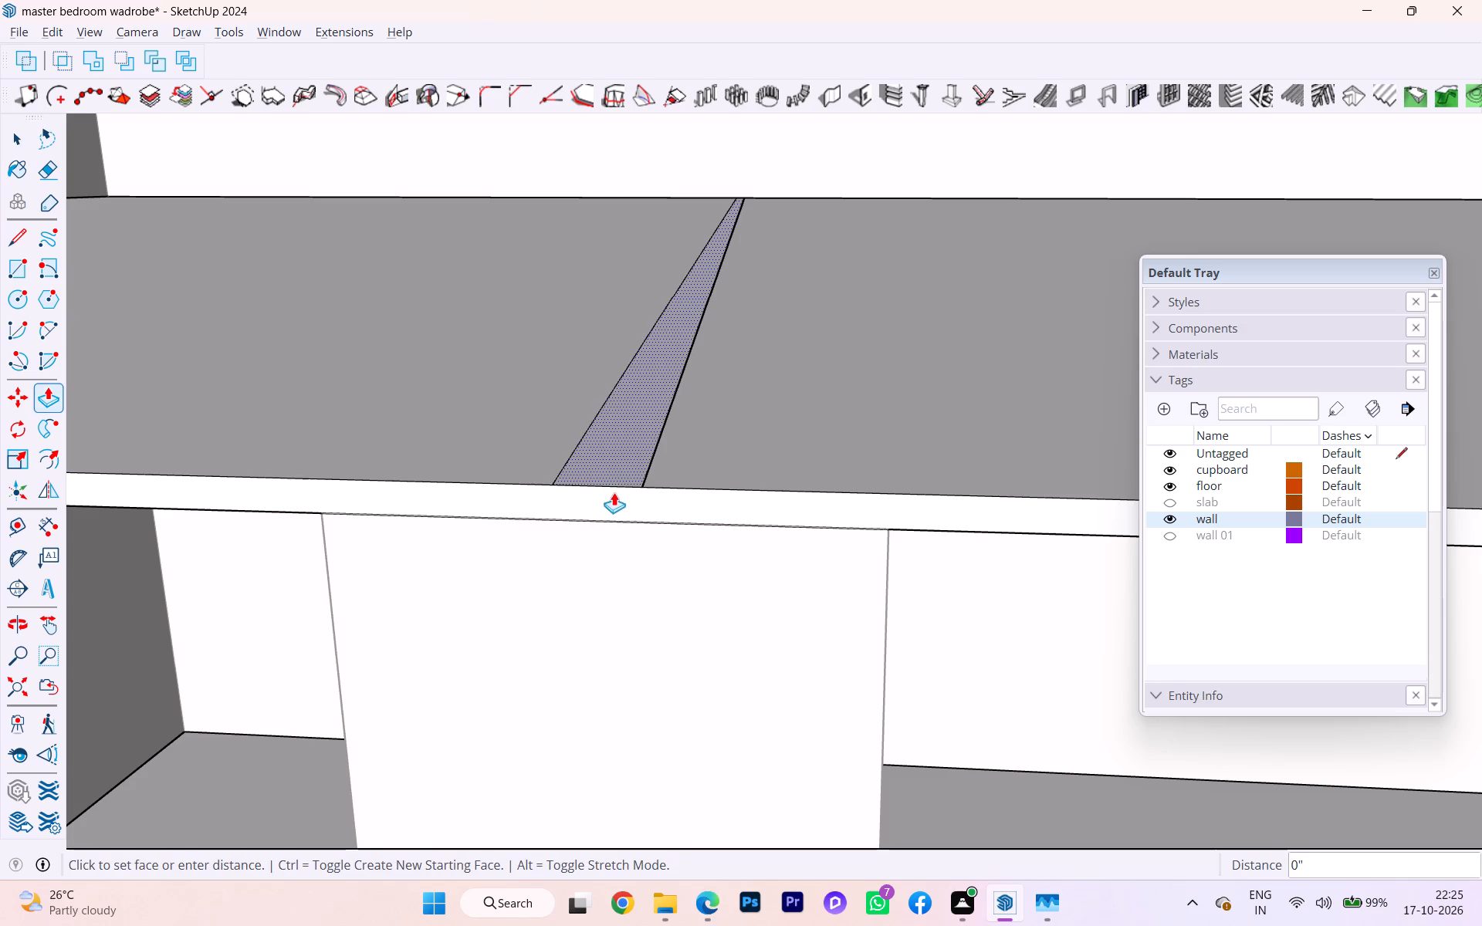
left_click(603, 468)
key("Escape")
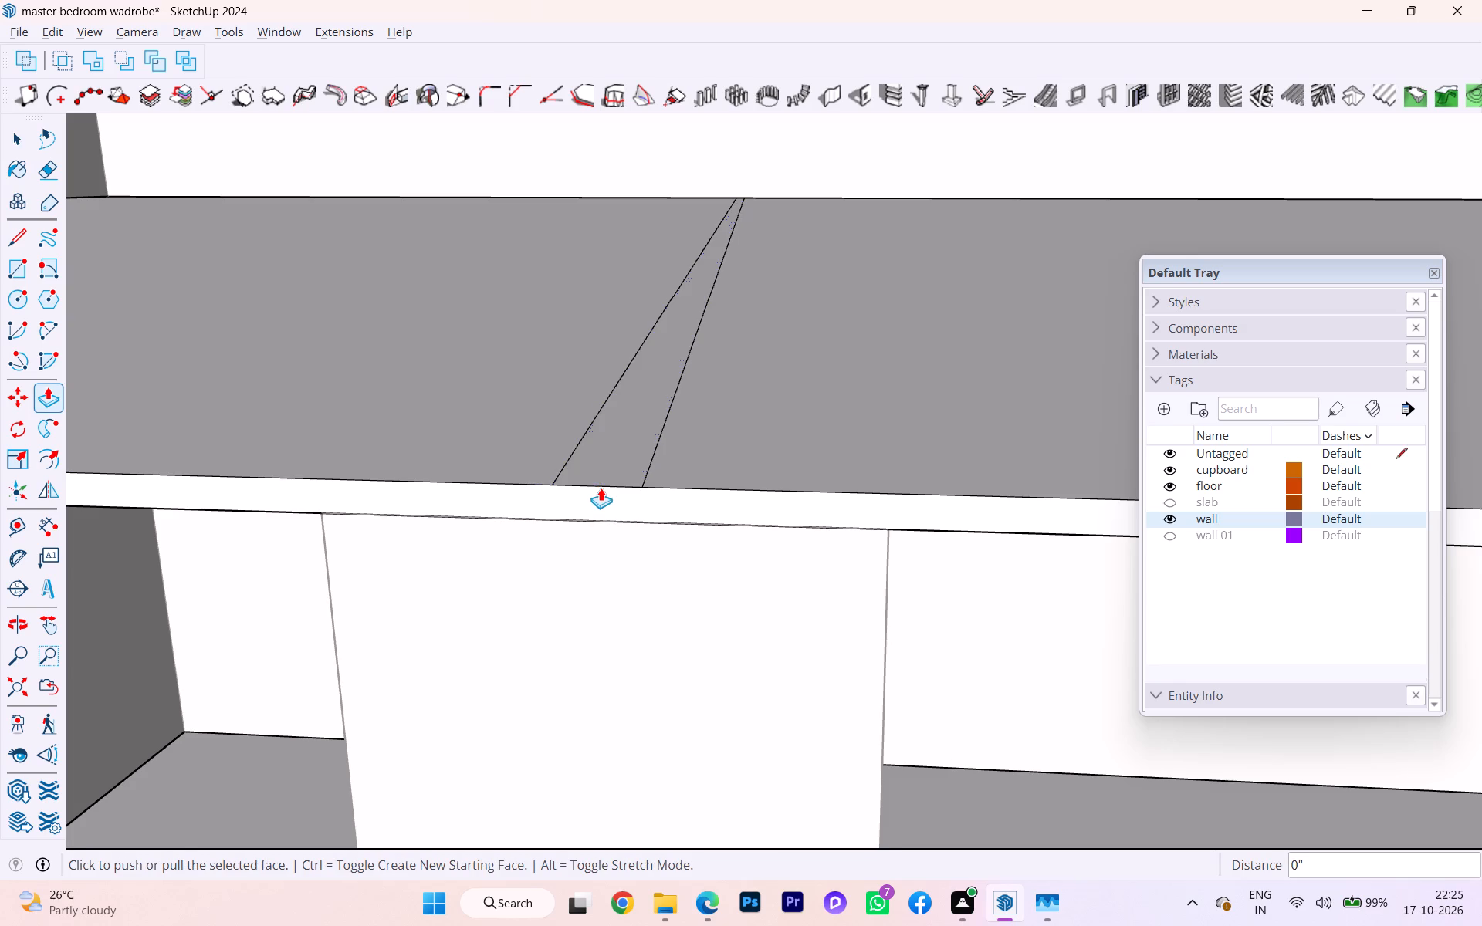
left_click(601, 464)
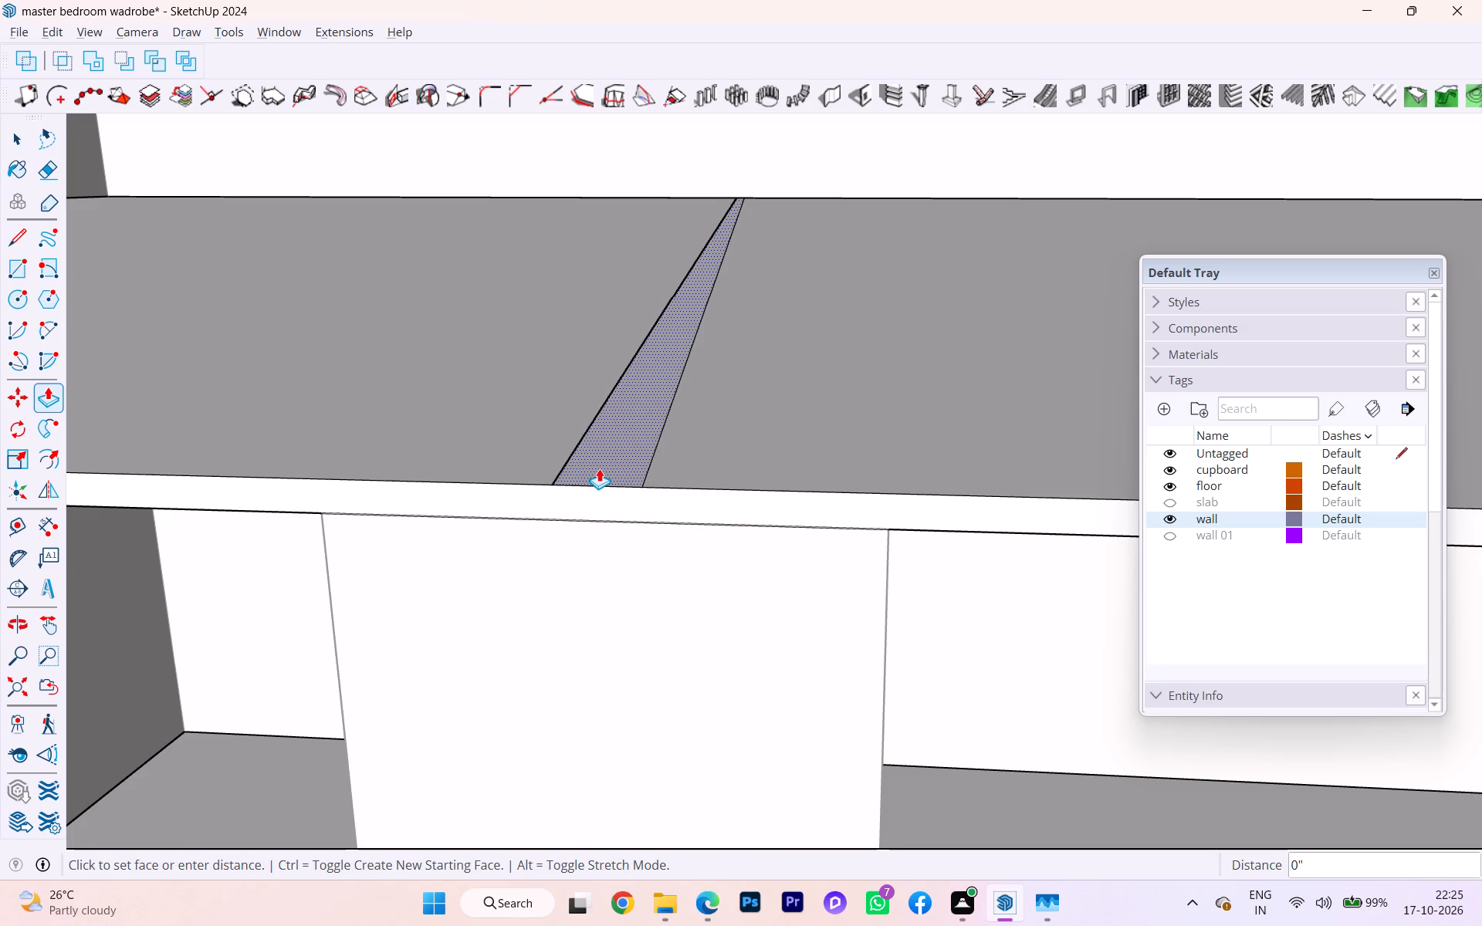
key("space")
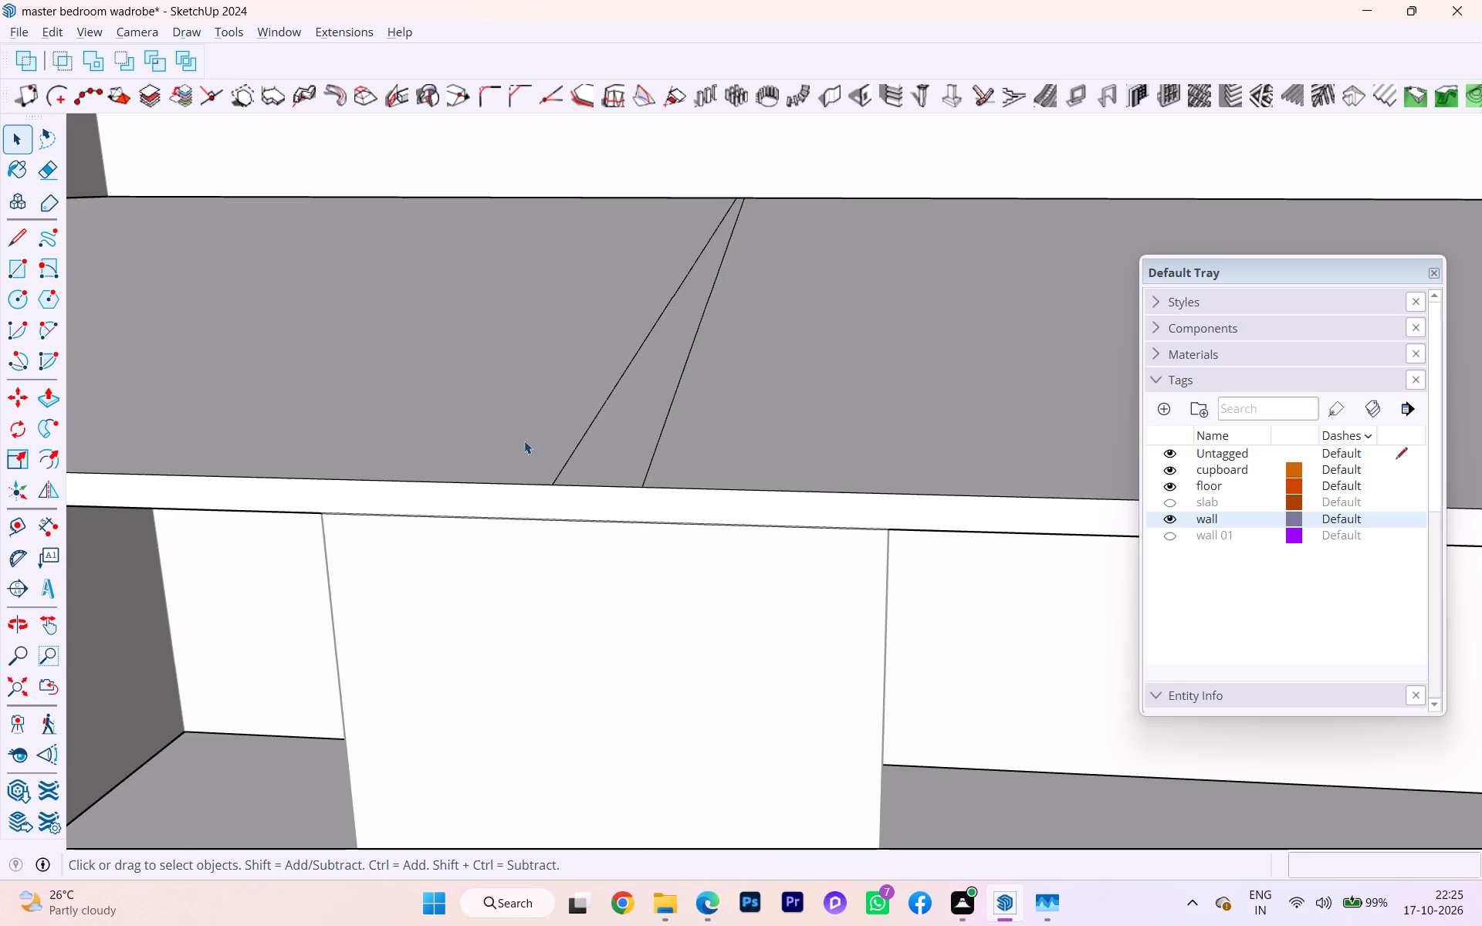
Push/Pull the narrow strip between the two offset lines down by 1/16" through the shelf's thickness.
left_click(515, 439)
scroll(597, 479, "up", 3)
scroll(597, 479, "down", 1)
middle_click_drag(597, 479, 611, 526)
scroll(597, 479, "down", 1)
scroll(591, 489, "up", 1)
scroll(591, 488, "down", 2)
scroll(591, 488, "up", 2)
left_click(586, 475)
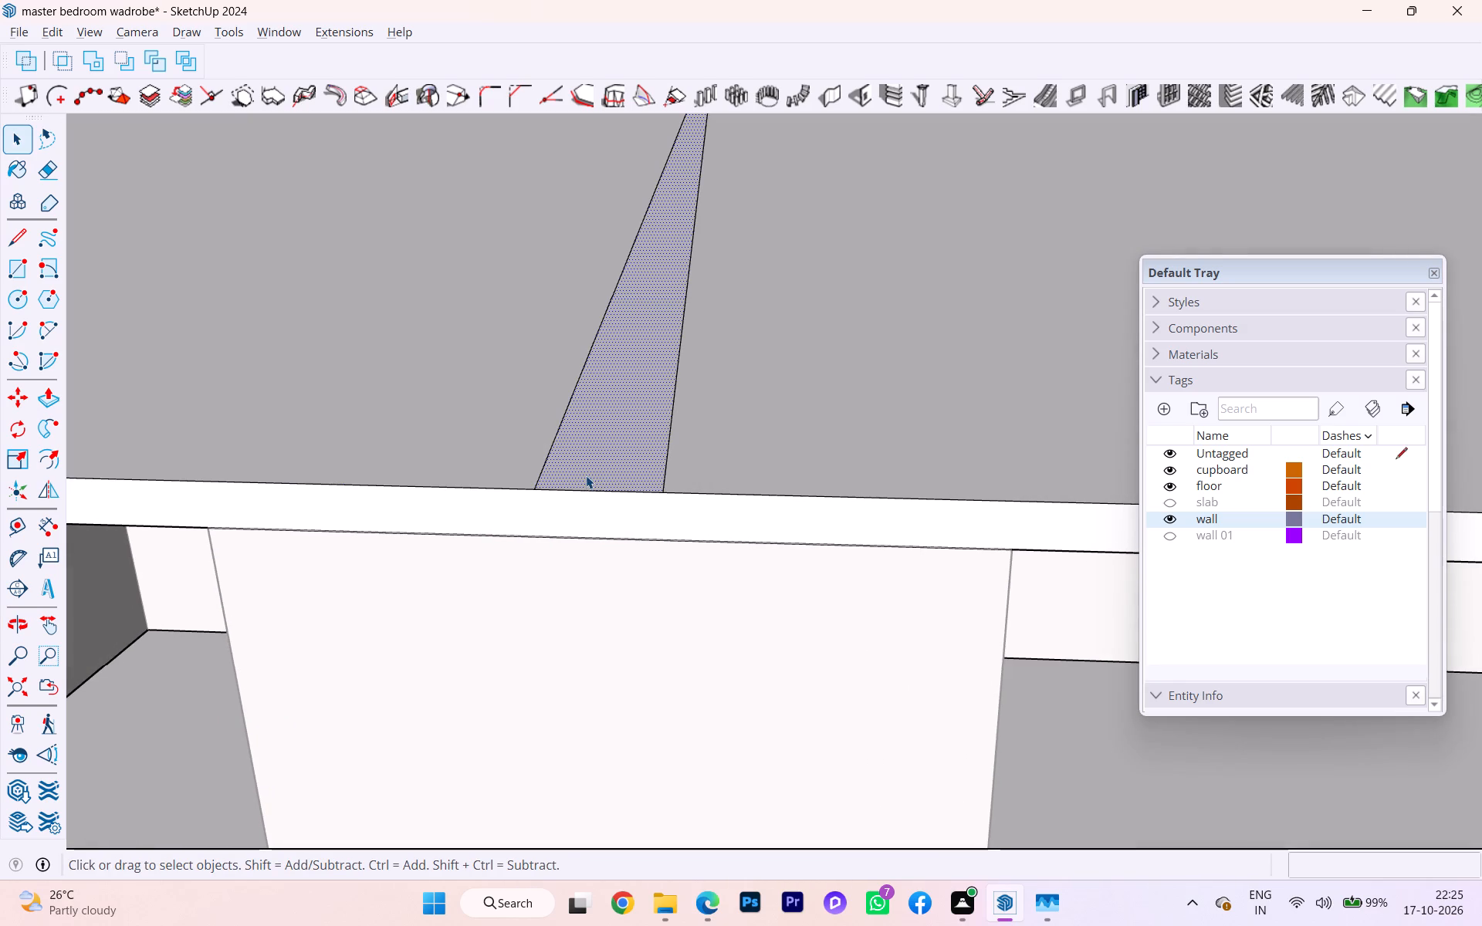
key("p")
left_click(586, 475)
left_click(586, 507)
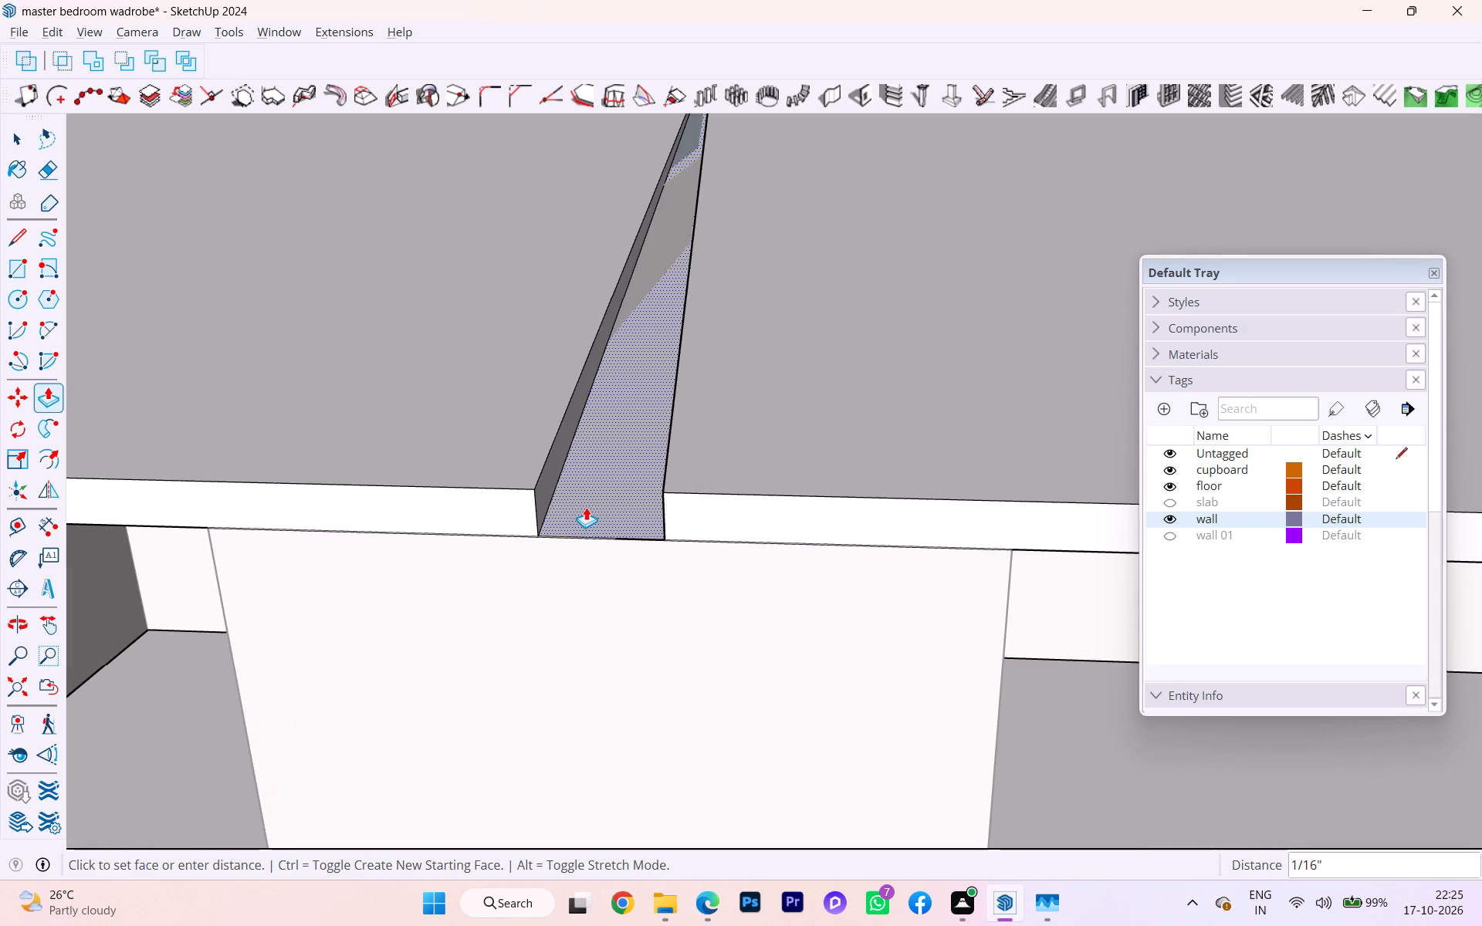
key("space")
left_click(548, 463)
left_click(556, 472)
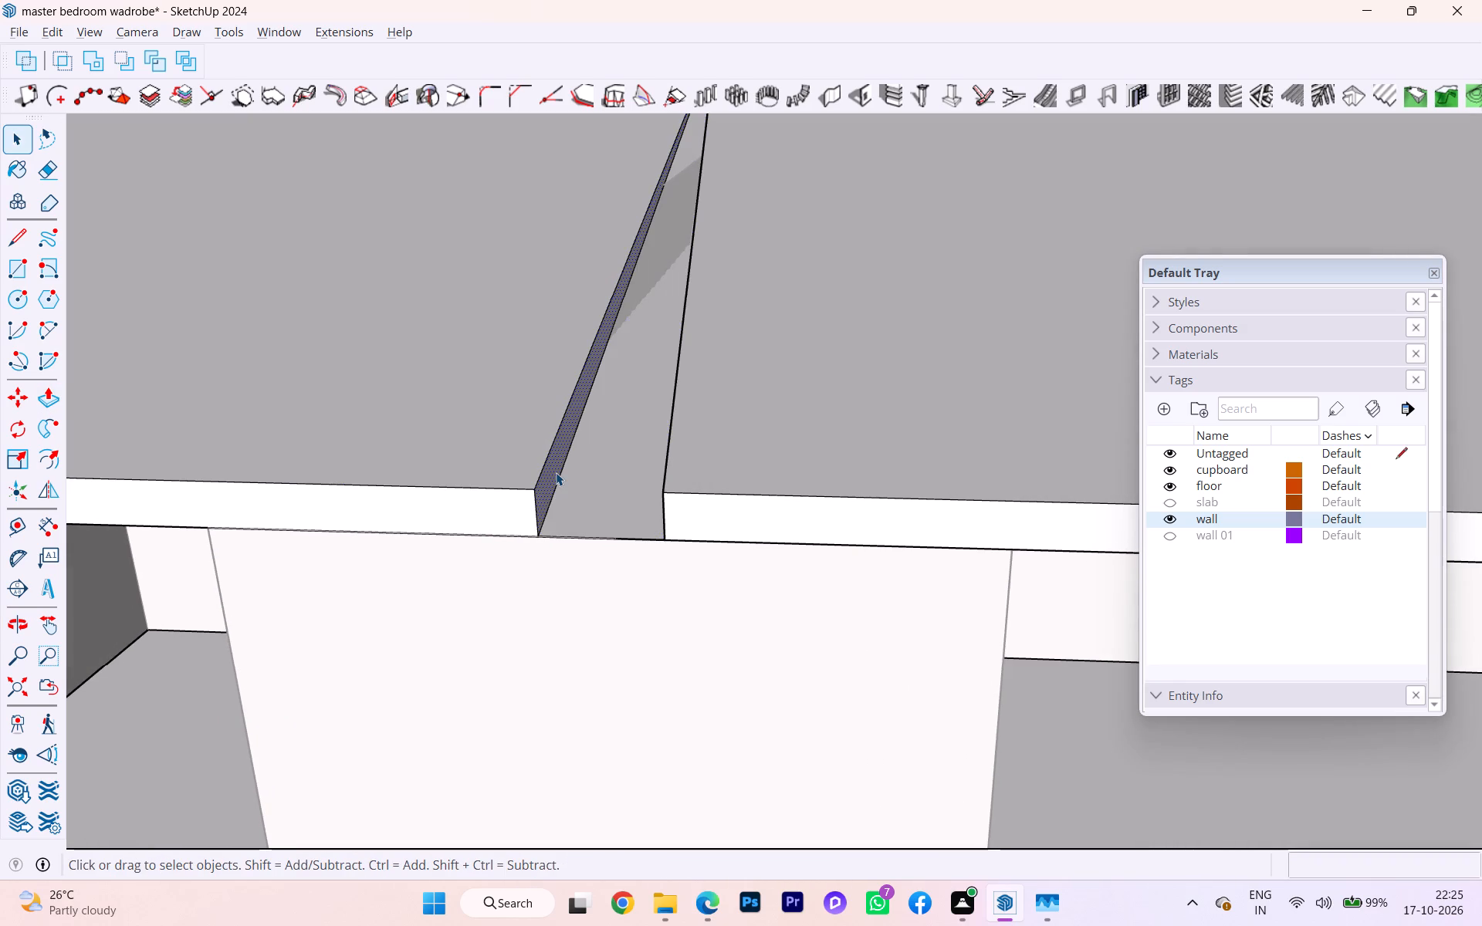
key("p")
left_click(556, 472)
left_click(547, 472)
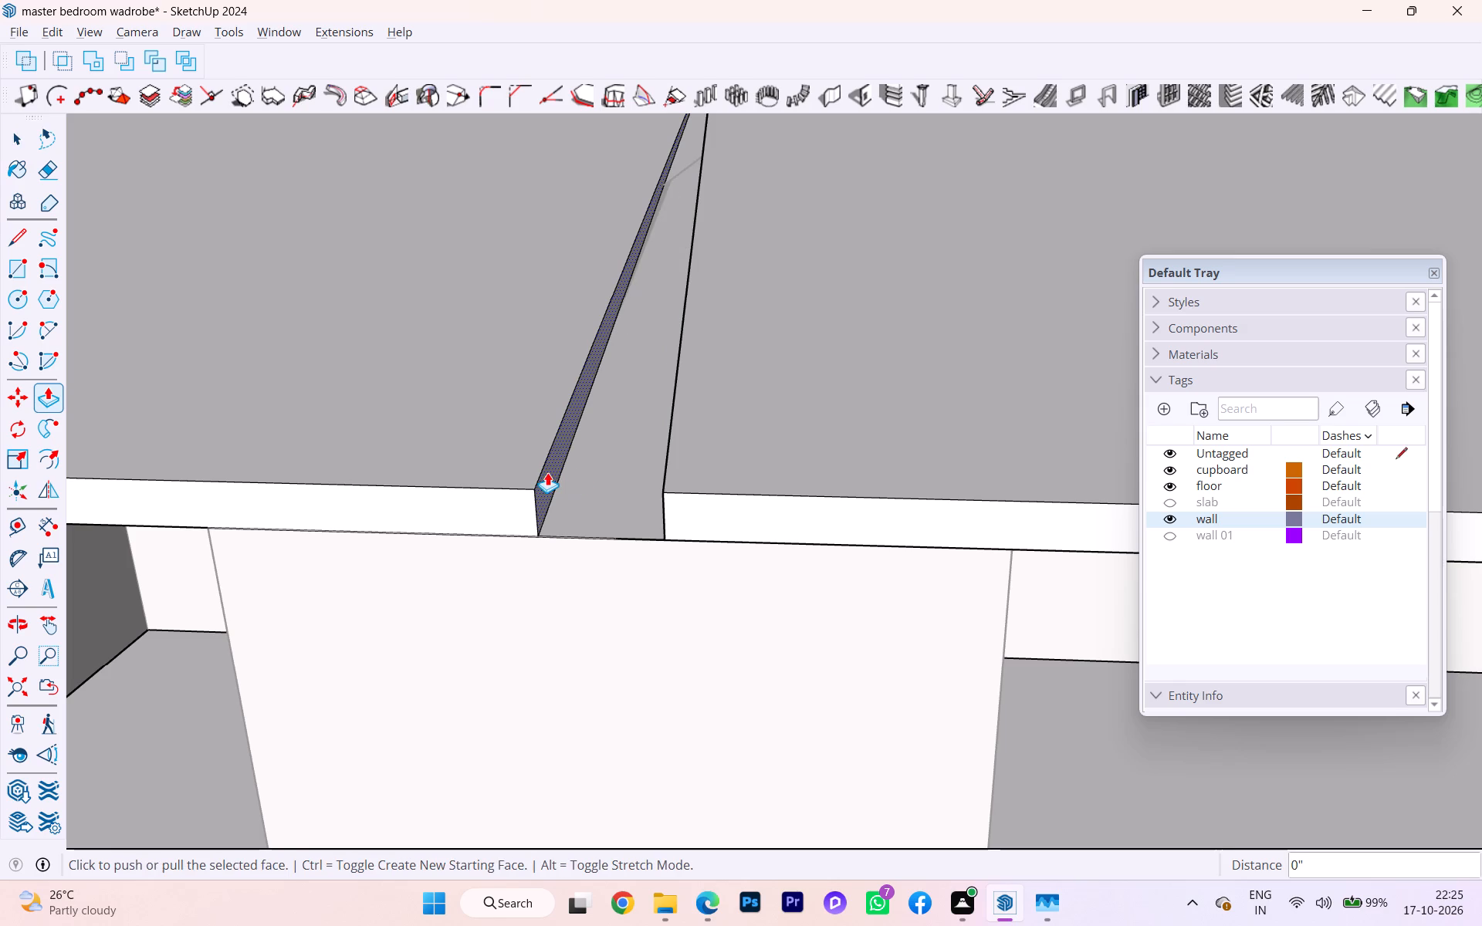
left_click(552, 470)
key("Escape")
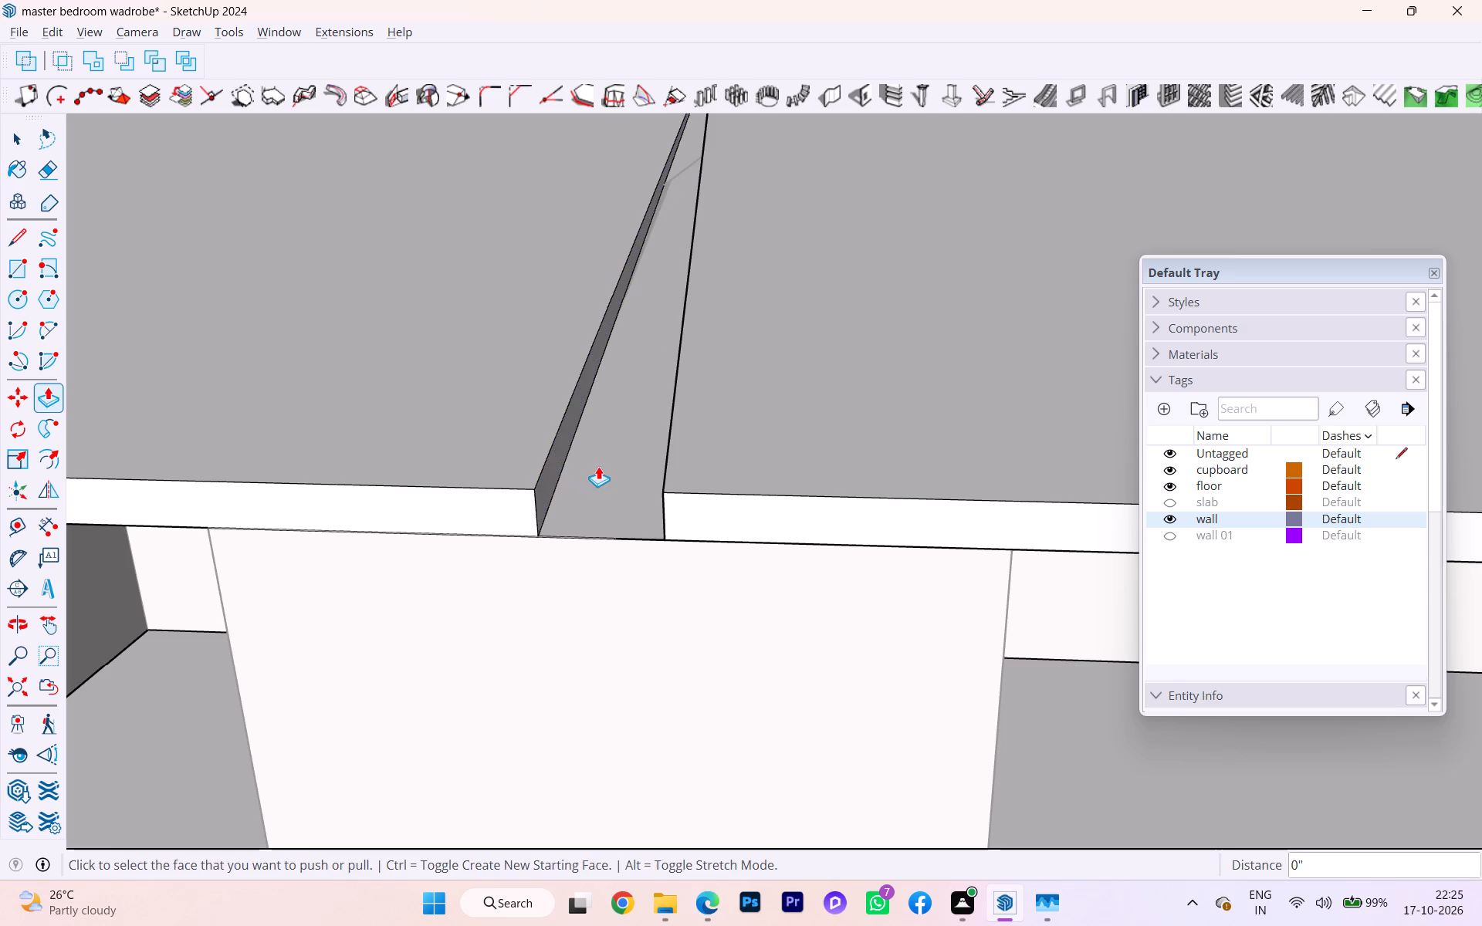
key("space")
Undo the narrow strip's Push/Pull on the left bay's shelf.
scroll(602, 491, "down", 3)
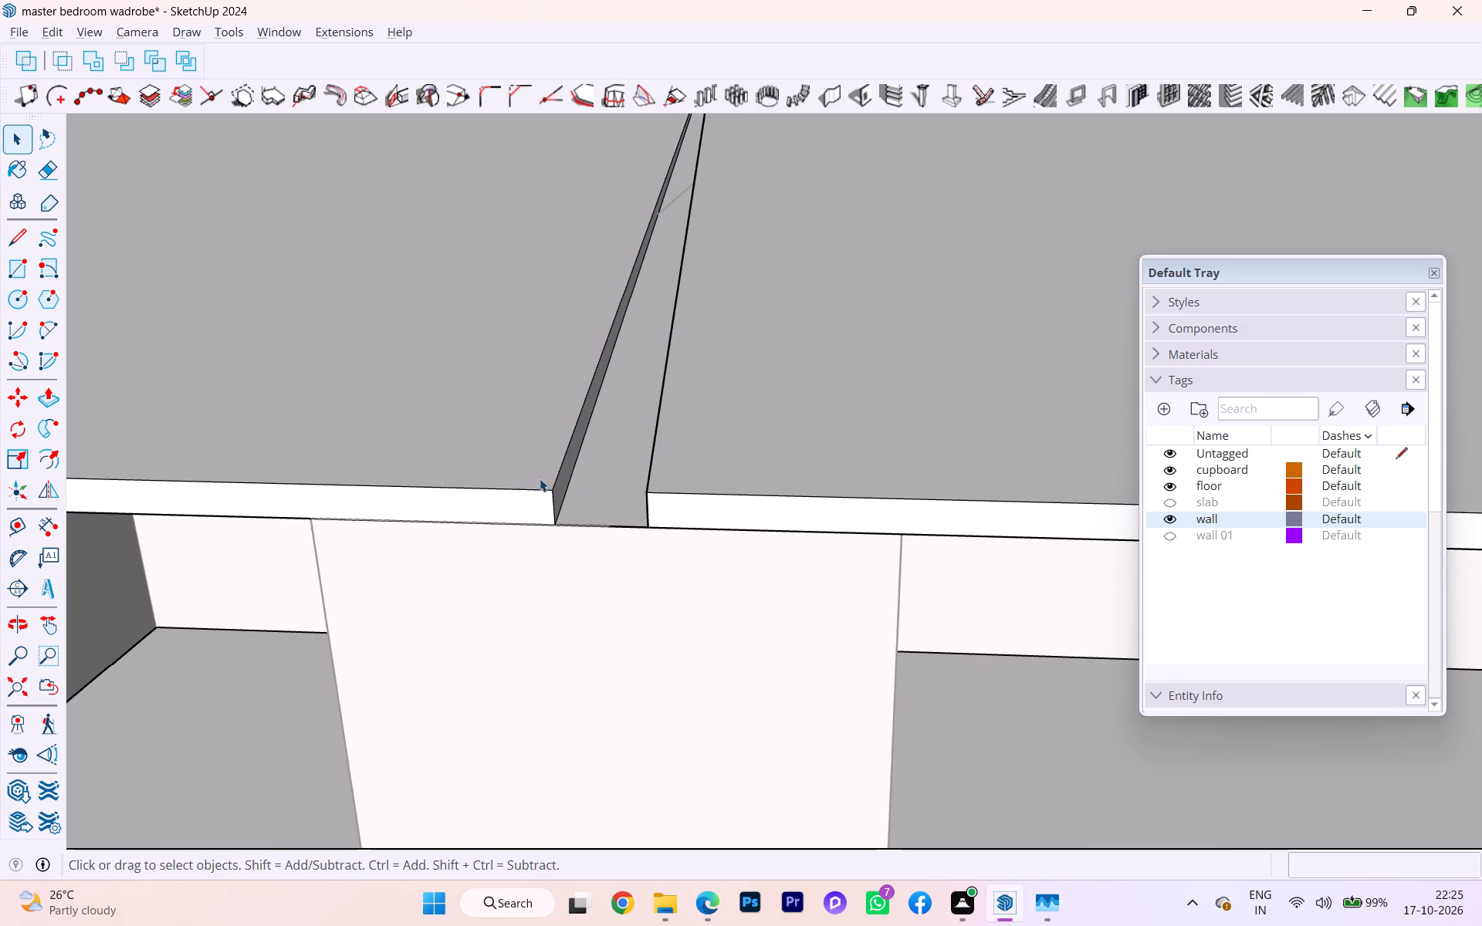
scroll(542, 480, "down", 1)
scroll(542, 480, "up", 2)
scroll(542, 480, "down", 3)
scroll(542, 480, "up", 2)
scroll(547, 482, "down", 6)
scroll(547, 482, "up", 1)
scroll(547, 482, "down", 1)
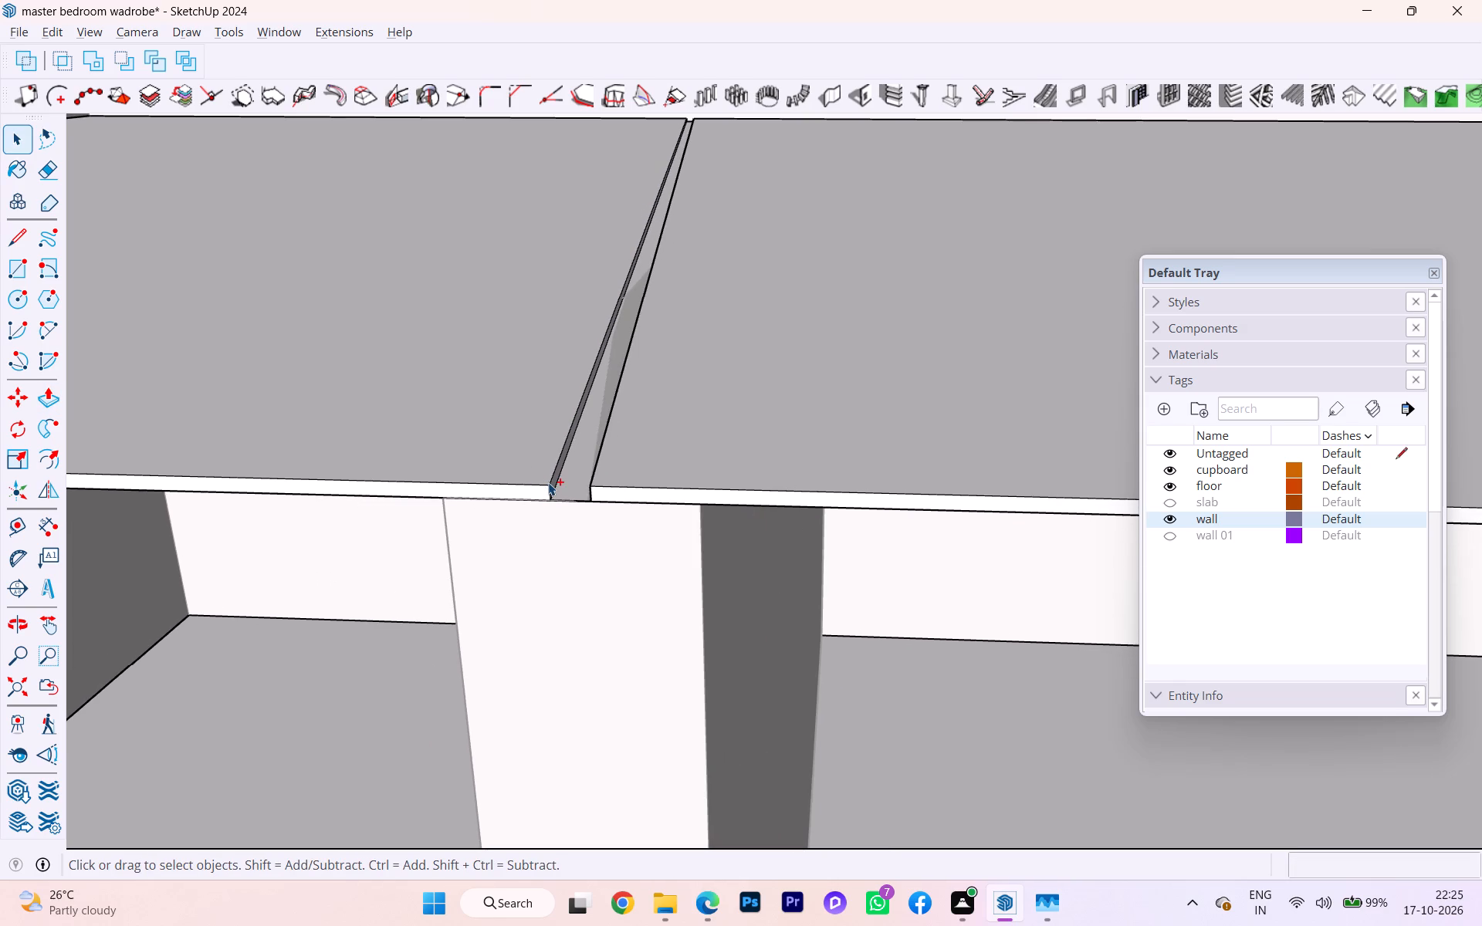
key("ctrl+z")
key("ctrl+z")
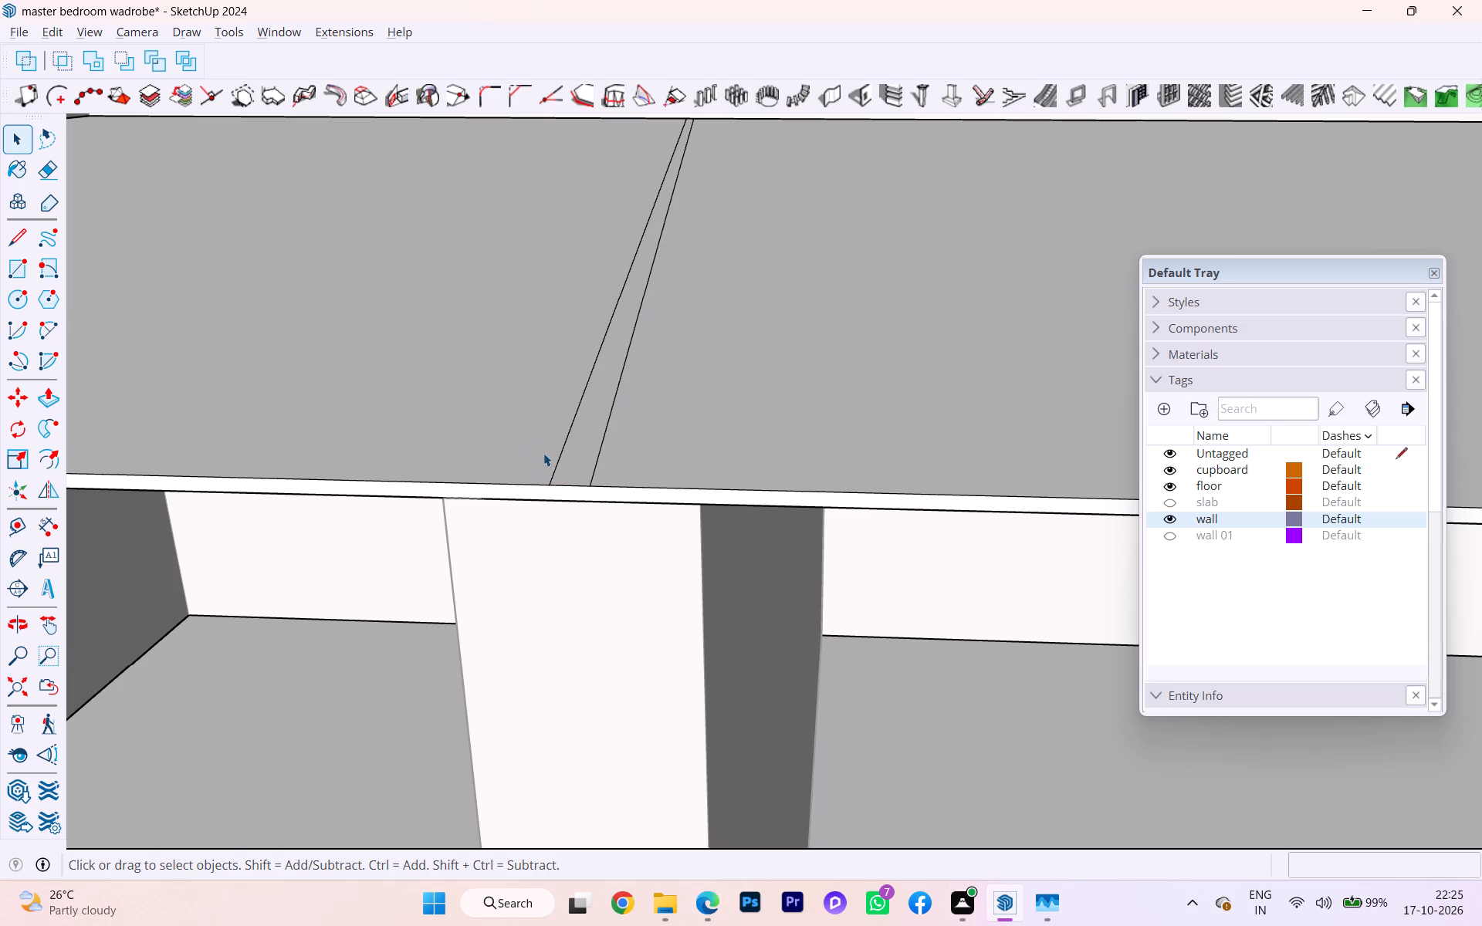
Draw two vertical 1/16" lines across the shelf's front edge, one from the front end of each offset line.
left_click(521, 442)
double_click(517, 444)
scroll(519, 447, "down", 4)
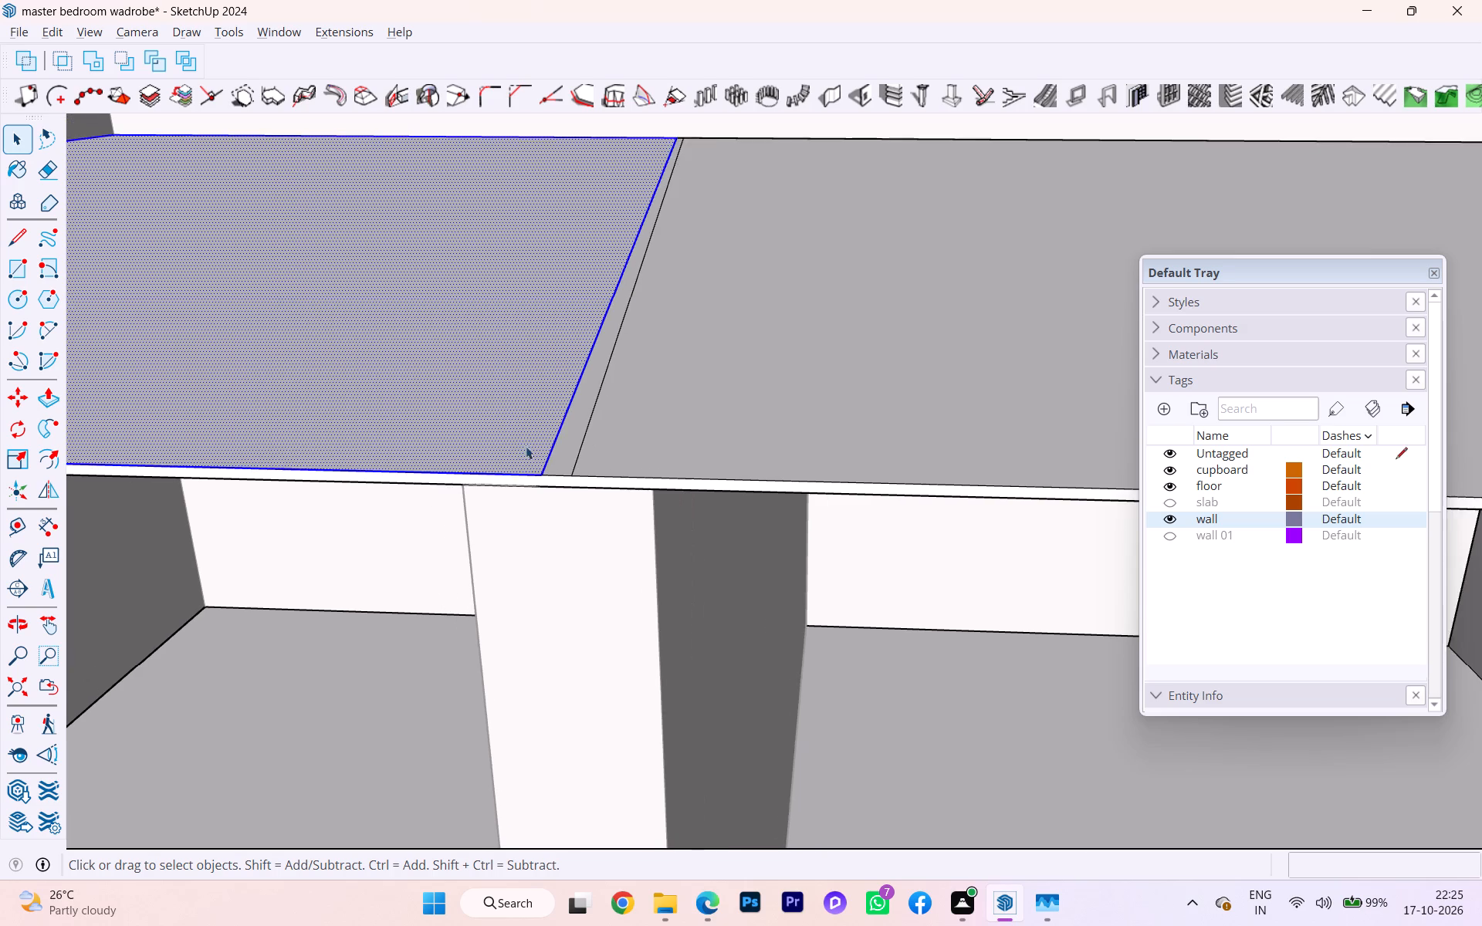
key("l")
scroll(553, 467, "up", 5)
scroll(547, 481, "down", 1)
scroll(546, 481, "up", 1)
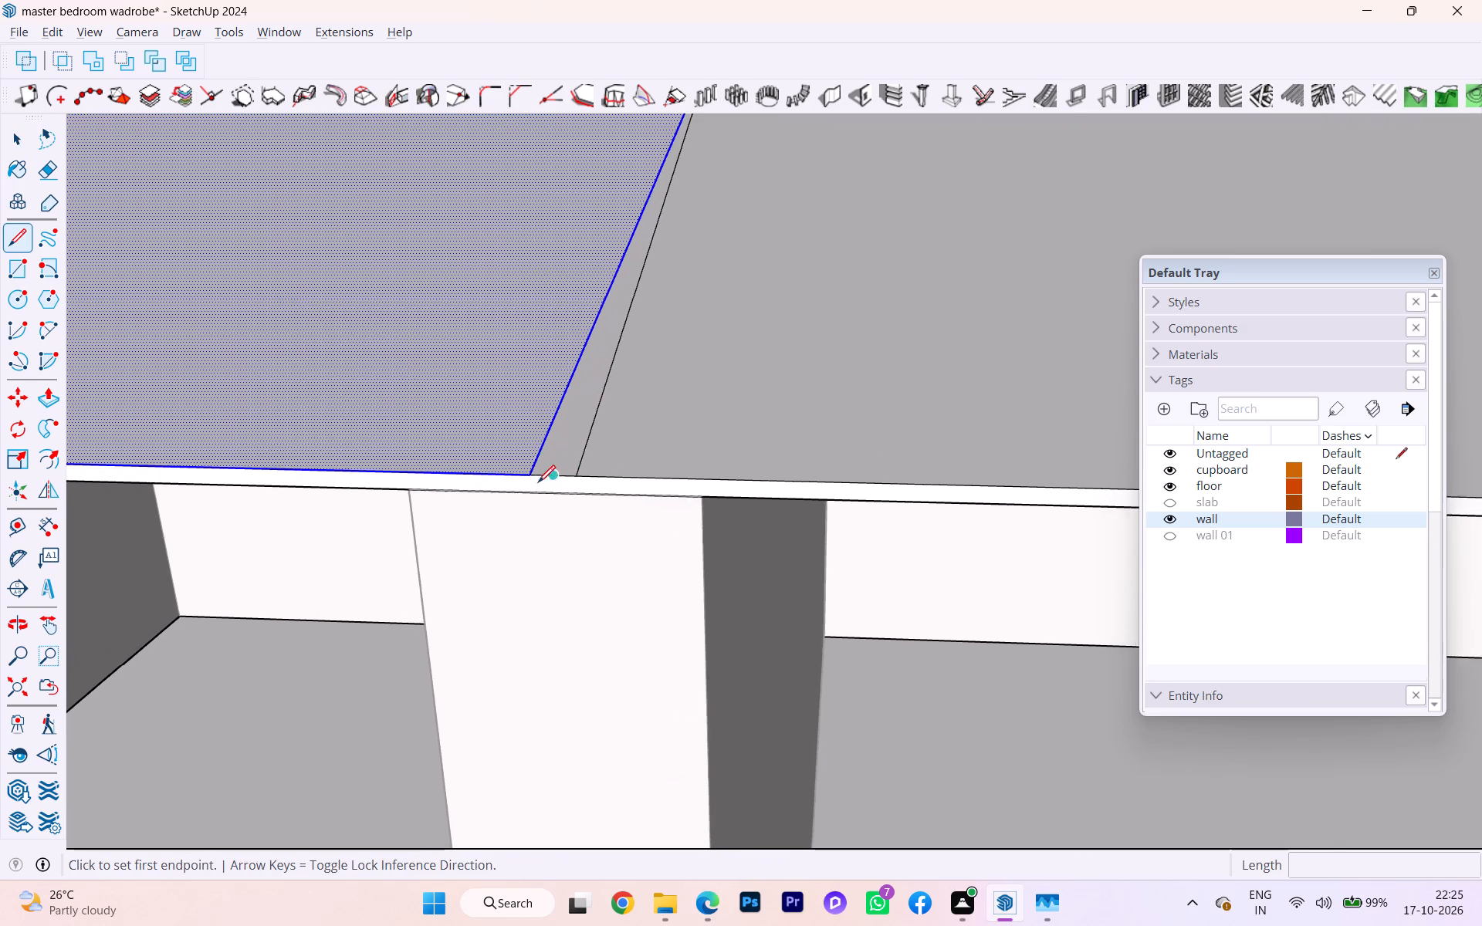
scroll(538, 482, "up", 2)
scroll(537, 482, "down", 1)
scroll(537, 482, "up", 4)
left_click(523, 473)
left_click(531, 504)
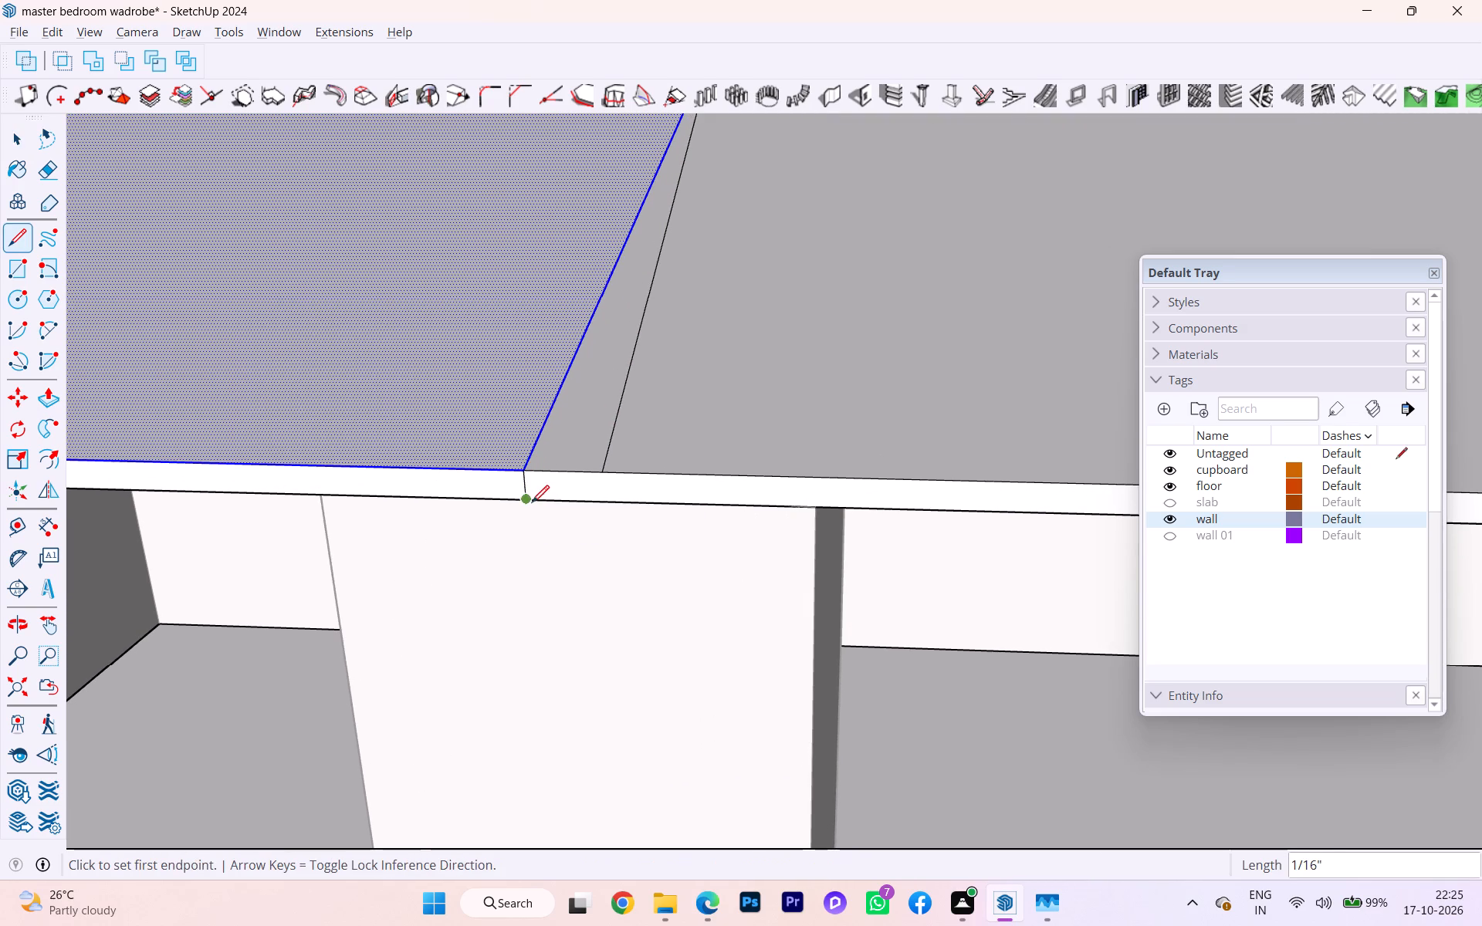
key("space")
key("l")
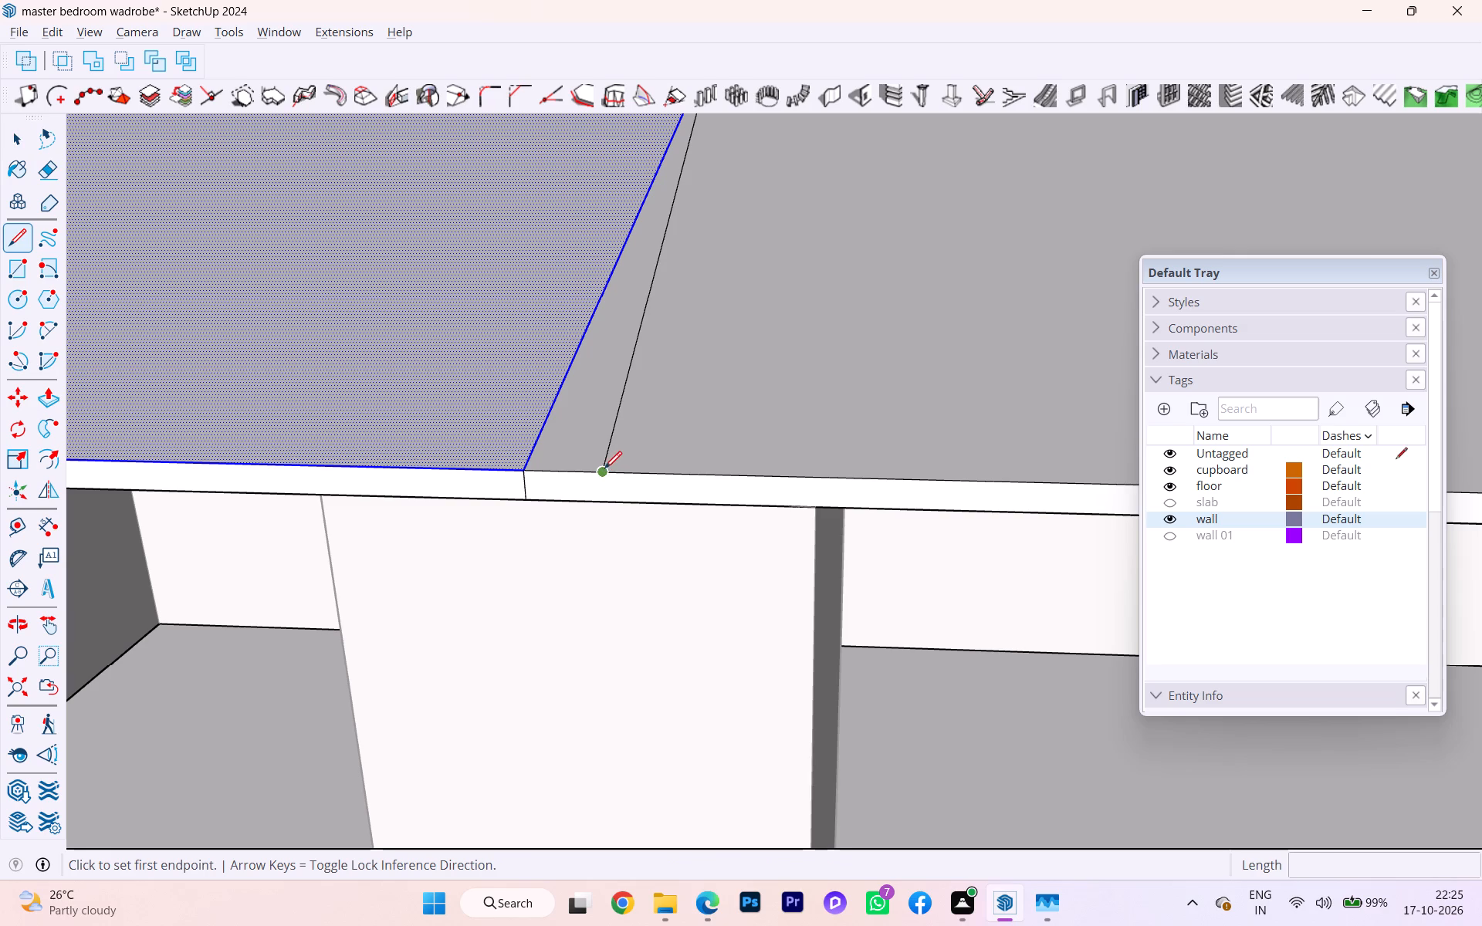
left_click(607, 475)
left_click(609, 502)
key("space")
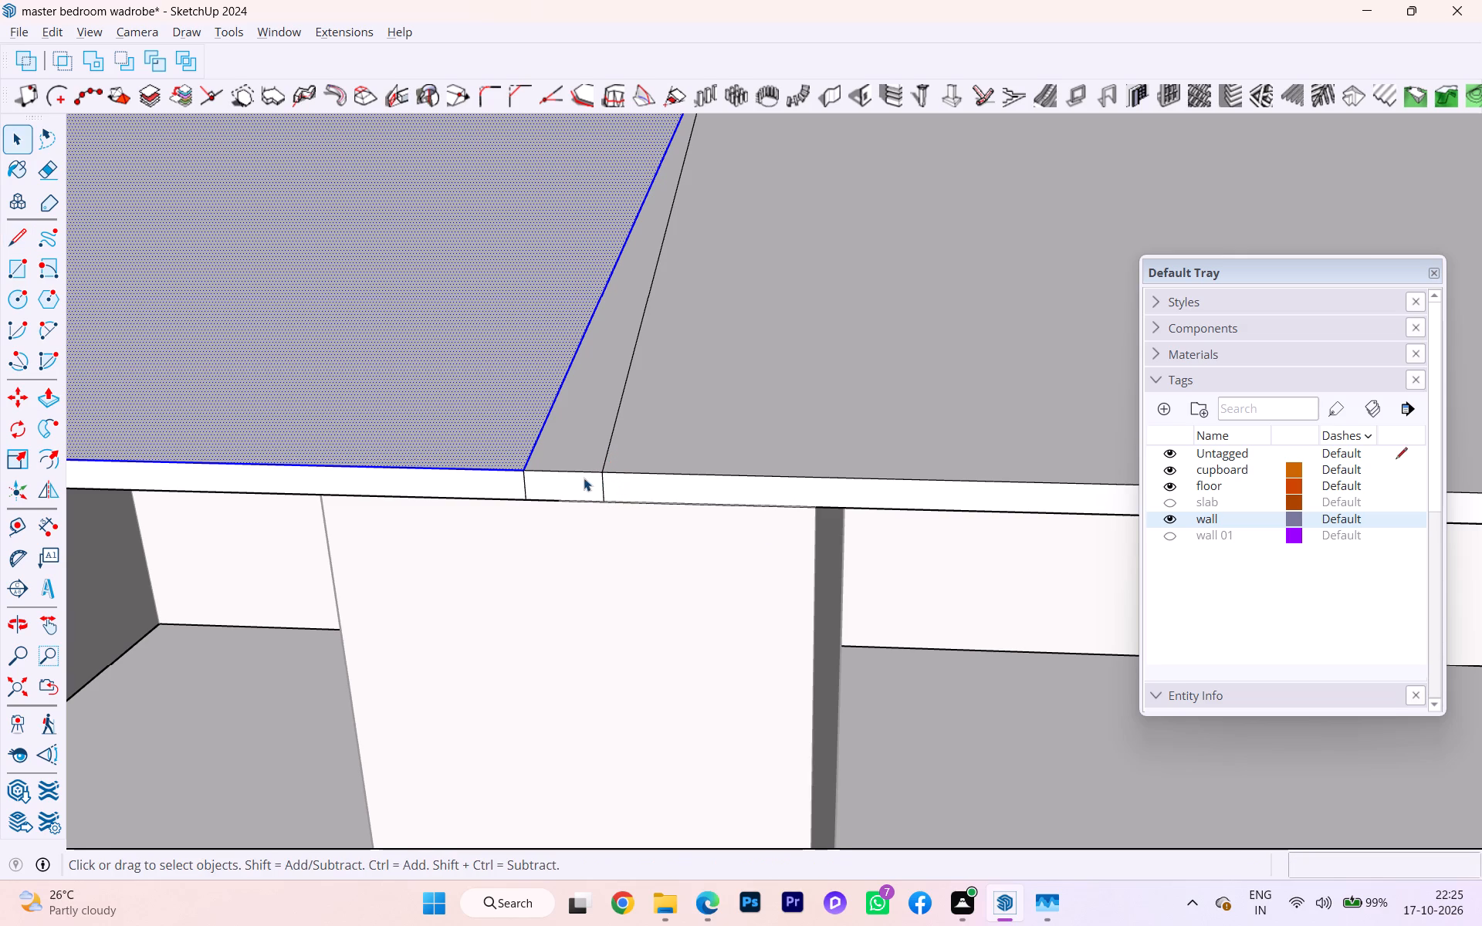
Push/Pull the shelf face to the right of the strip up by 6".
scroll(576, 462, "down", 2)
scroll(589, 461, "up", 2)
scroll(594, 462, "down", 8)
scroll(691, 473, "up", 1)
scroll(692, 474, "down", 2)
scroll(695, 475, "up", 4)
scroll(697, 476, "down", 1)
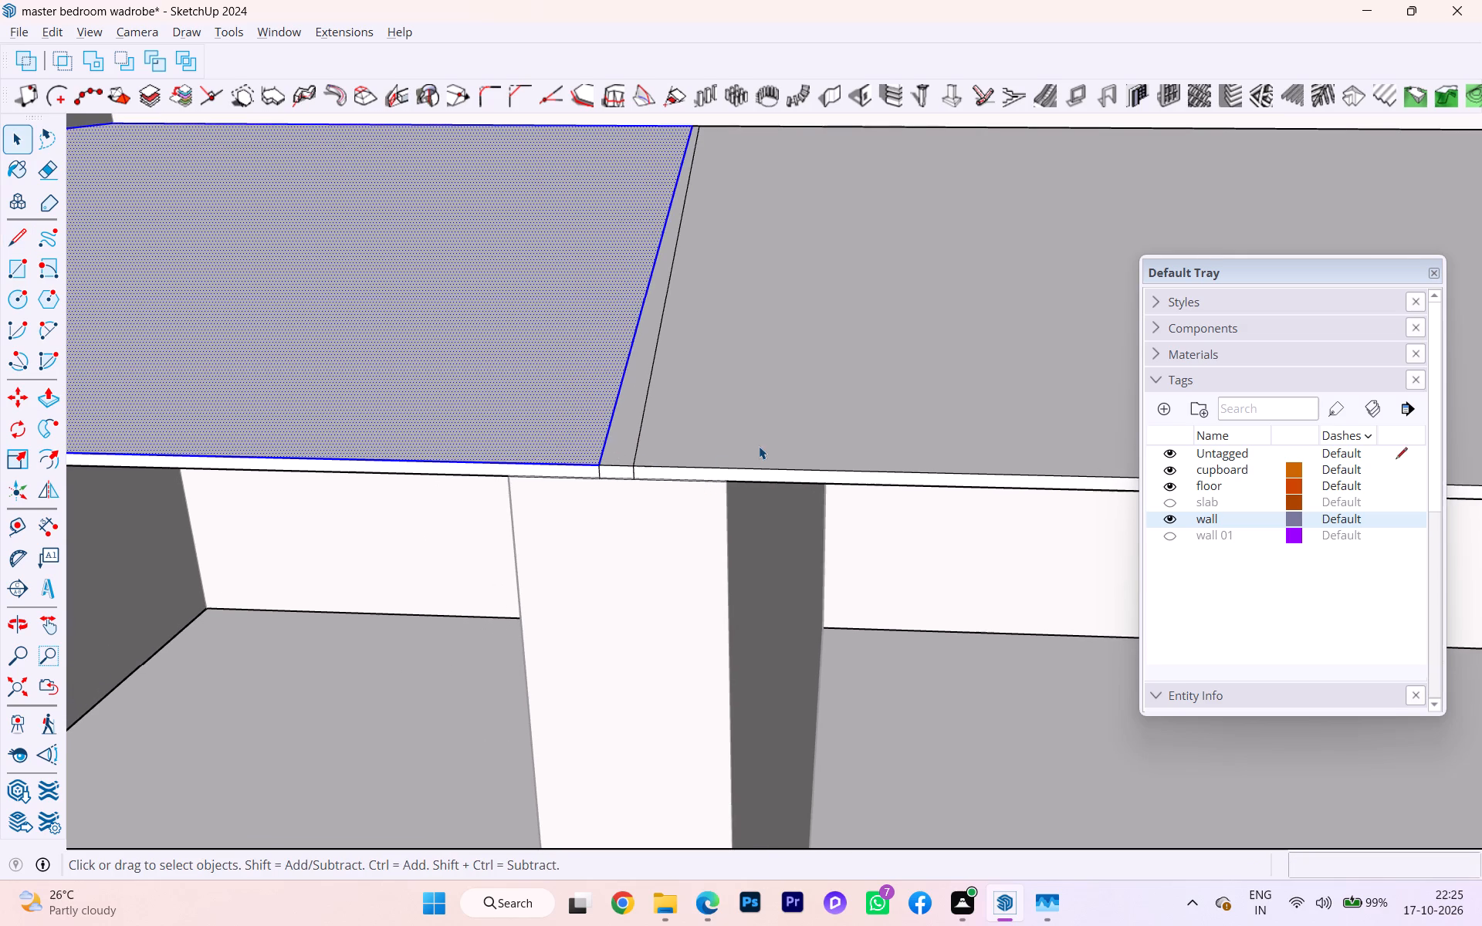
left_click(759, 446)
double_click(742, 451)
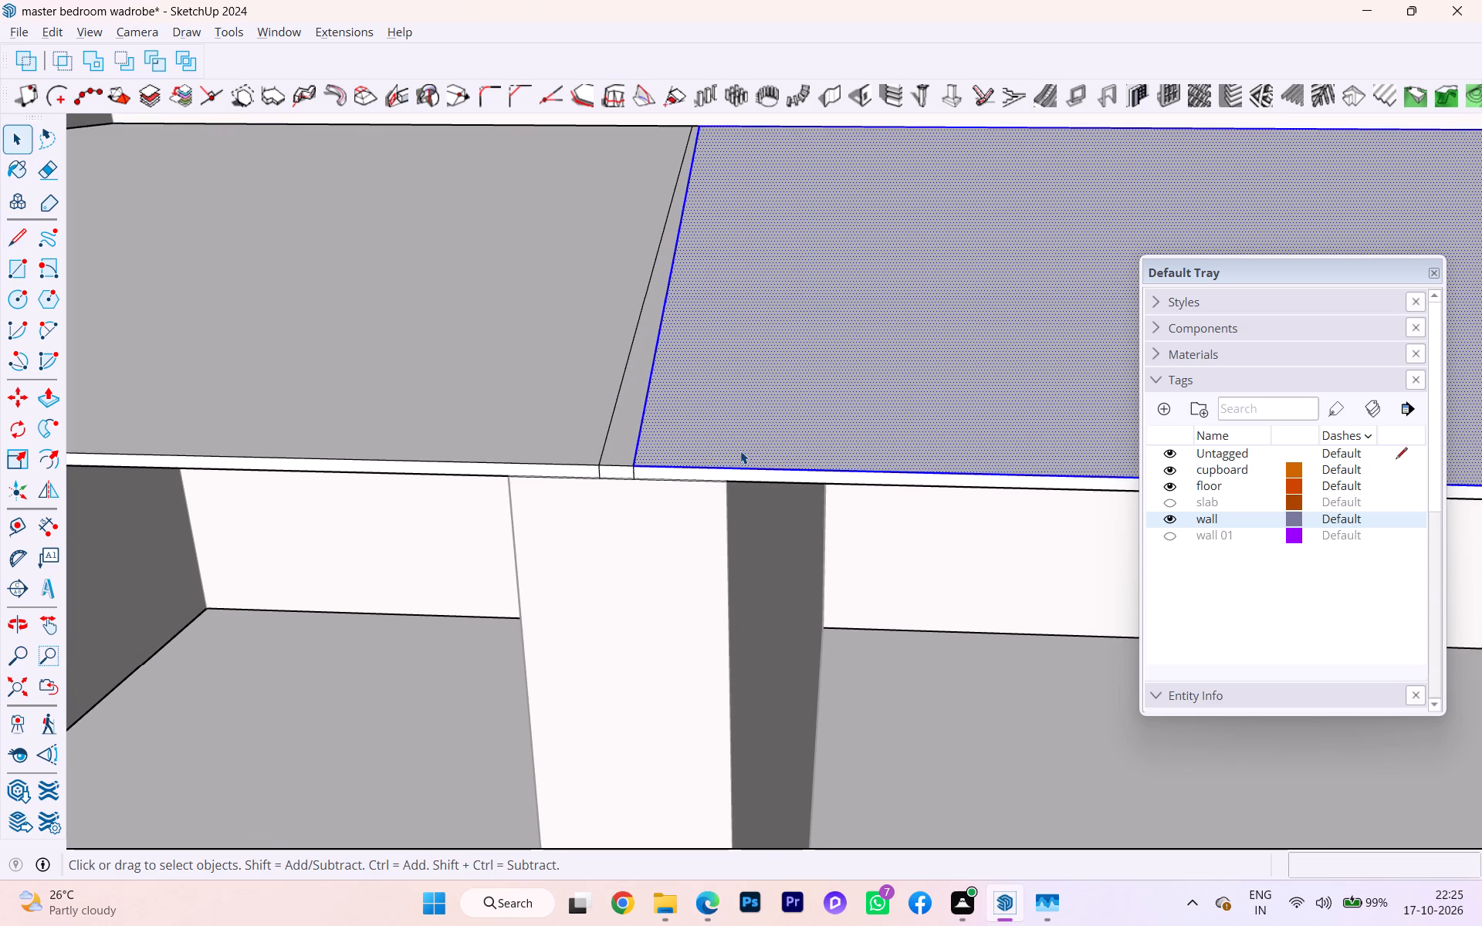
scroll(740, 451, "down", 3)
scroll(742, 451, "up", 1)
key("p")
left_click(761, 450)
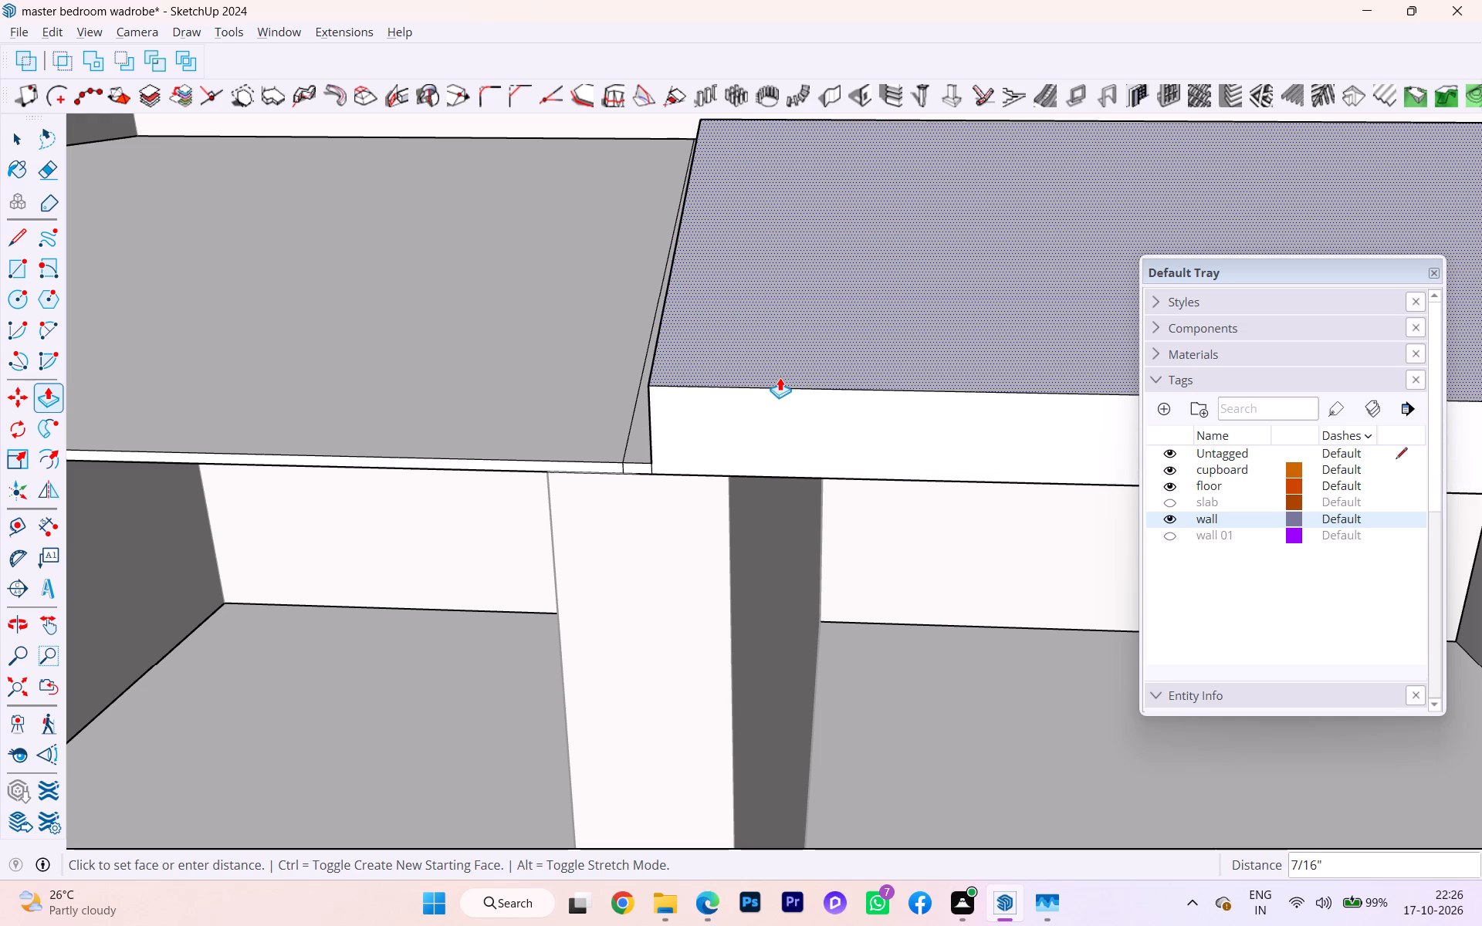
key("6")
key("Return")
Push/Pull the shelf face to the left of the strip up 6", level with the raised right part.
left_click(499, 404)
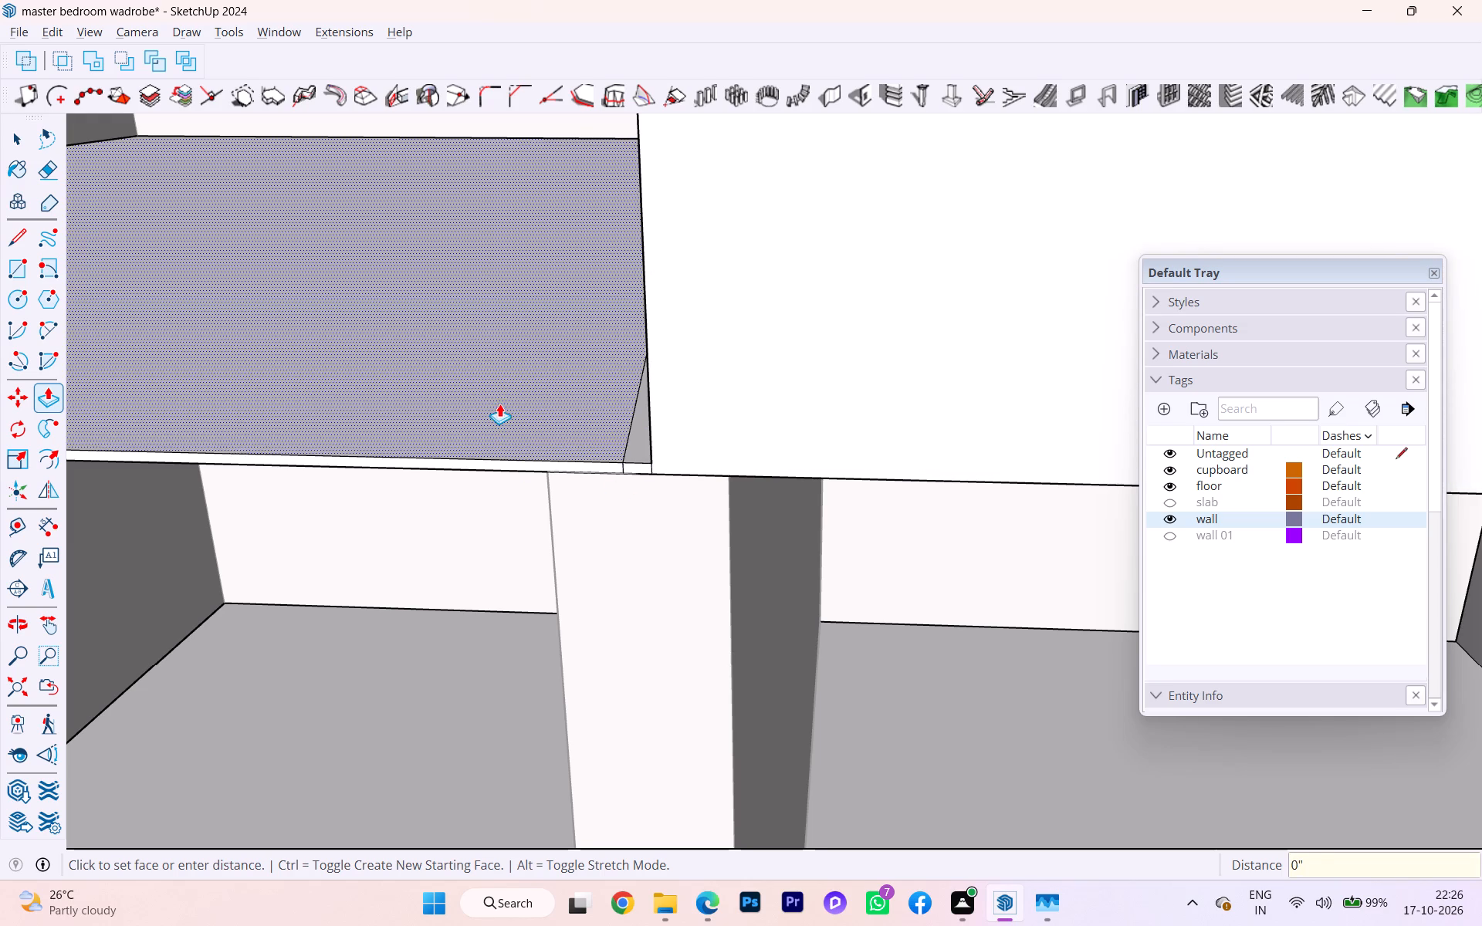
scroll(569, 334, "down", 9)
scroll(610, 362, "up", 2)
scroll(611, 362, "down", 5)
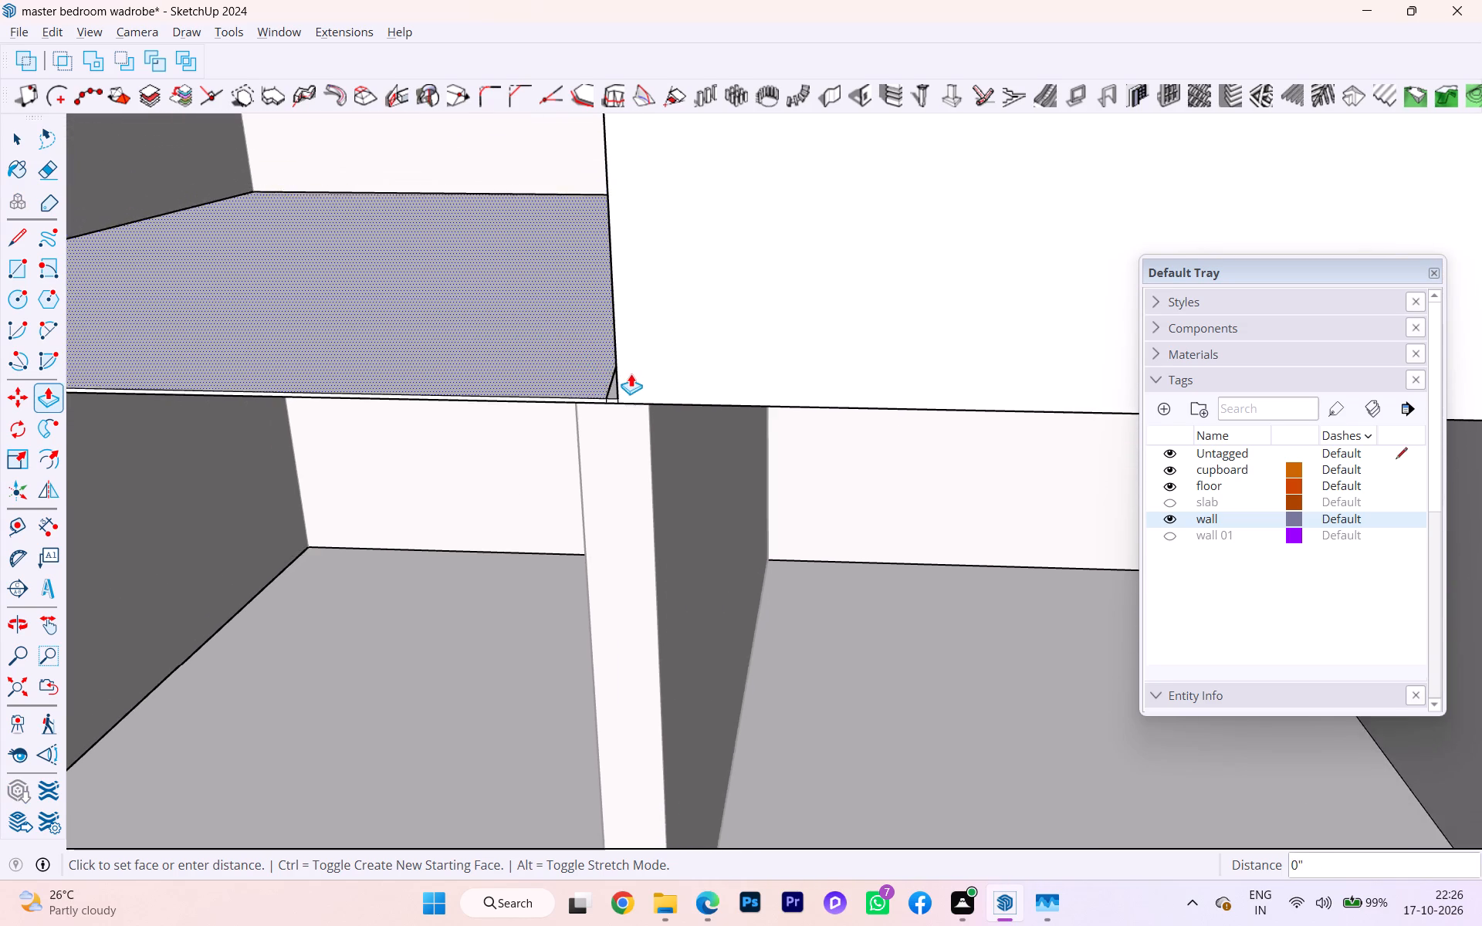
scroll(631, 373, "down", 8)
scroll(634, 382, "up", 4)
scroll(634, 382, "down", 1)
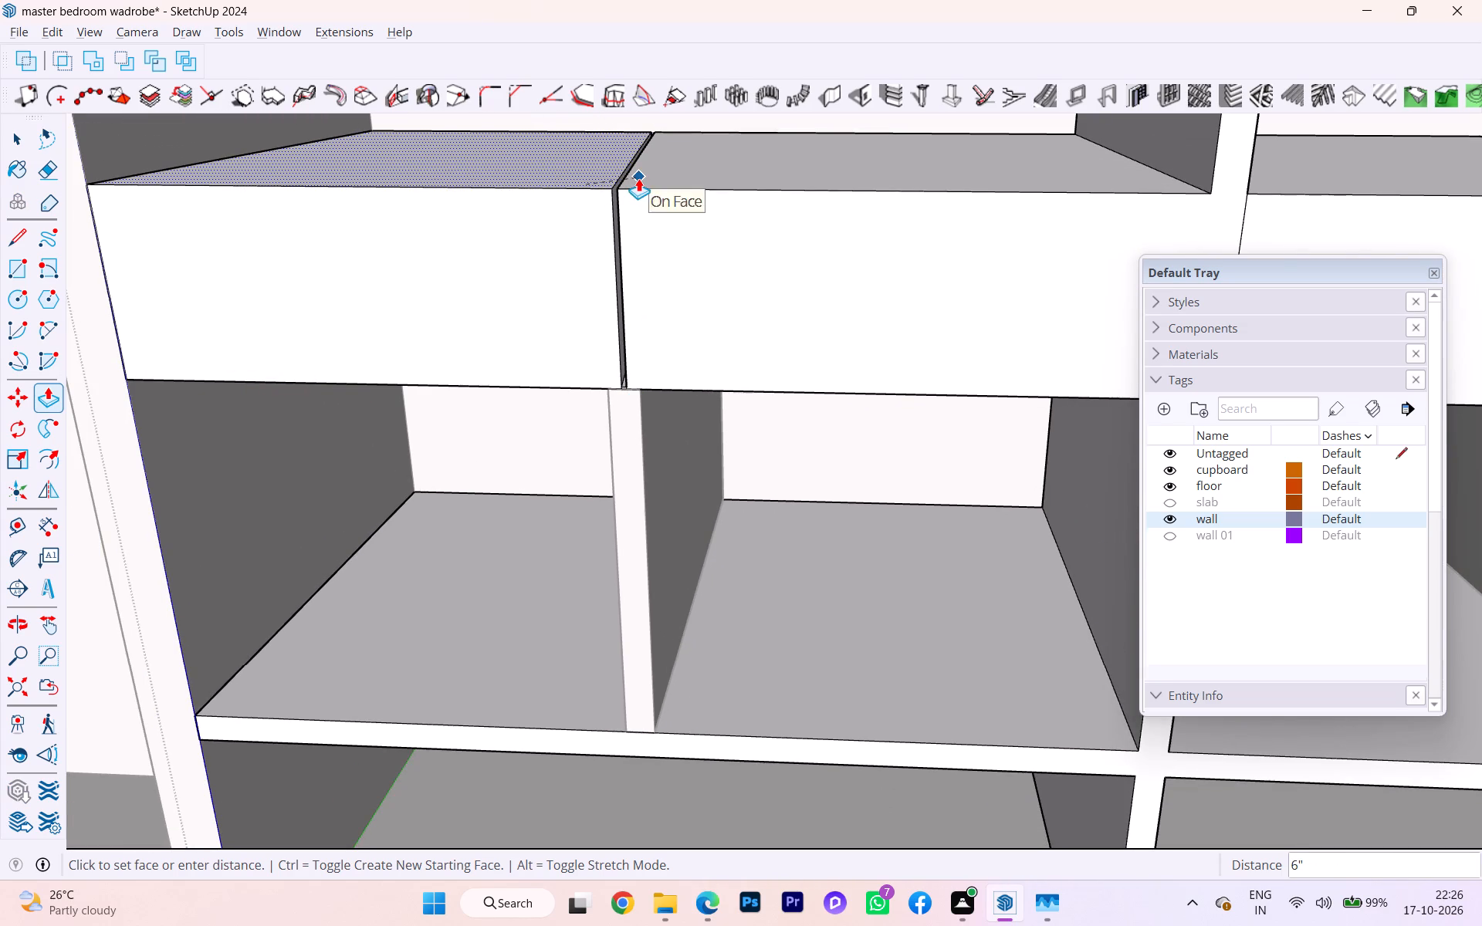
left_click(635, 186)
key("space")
Inspect the raised drawer blocks in the left and middle bays, checking where their fronts meet the vertical panels.
scroll(502, 319, "down", 3)
middle_click_drag(240, 373, 239, 370)
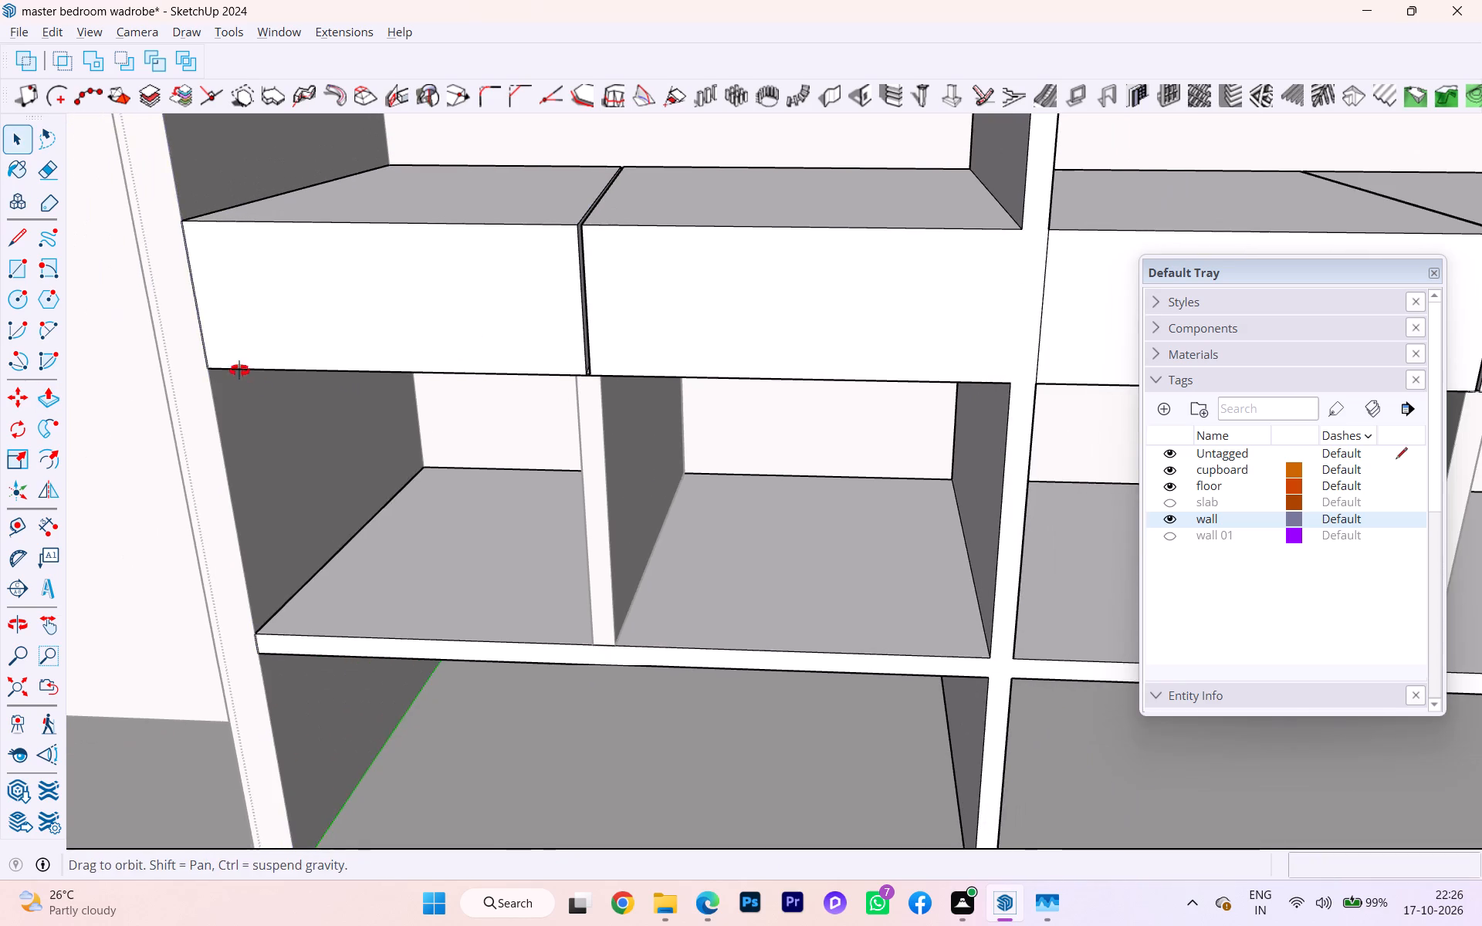
middle_click_drag(239, 370, 404, 306)
scroll(269, 352, "up", 5)
scroll(344, 317, "down", 1)
scroll(344, 317, "up", 1)
scroll(344, 316, "down", 1)
scroll(344, 316, "up", 1)
scroll(285, 333, "down", 4)
scroll(285, 333, "up", 2)
scroll(285, 333, "down", 1)
scroll(285, 333, "up", 7)
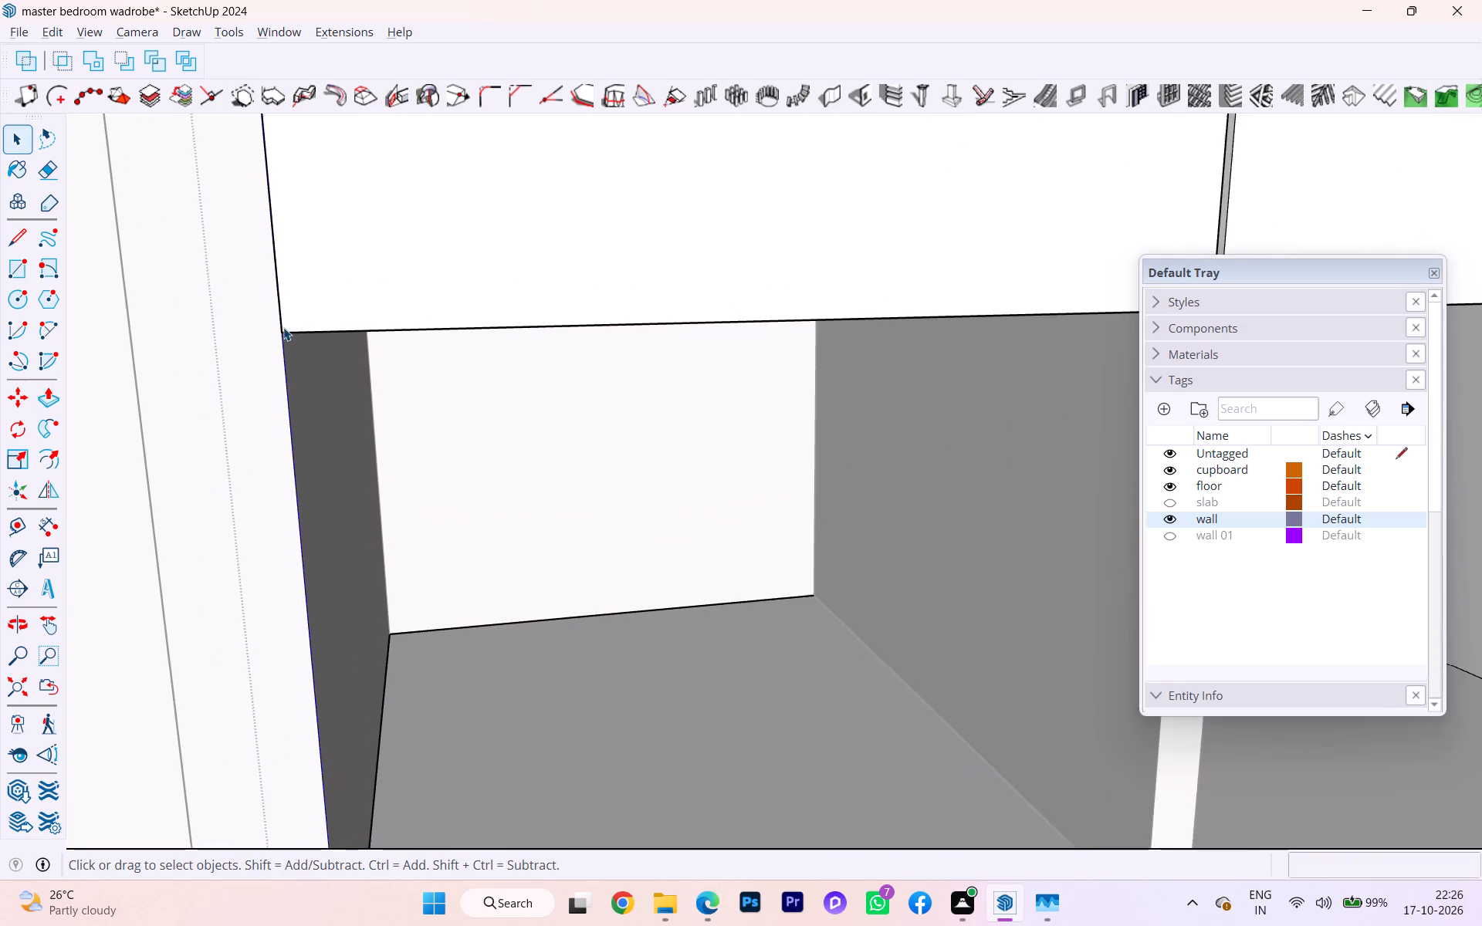
scroll(284, 327, "down", 3)
scroll(440, 355, "down", 2)
scroll(502, 375, "down", 1)
scroll(781, 363, "up", 3)
scroll(787, 360, "down", 1)
scroll(793, 357, "up", 1)
scroll(581, 366, "down", 6)
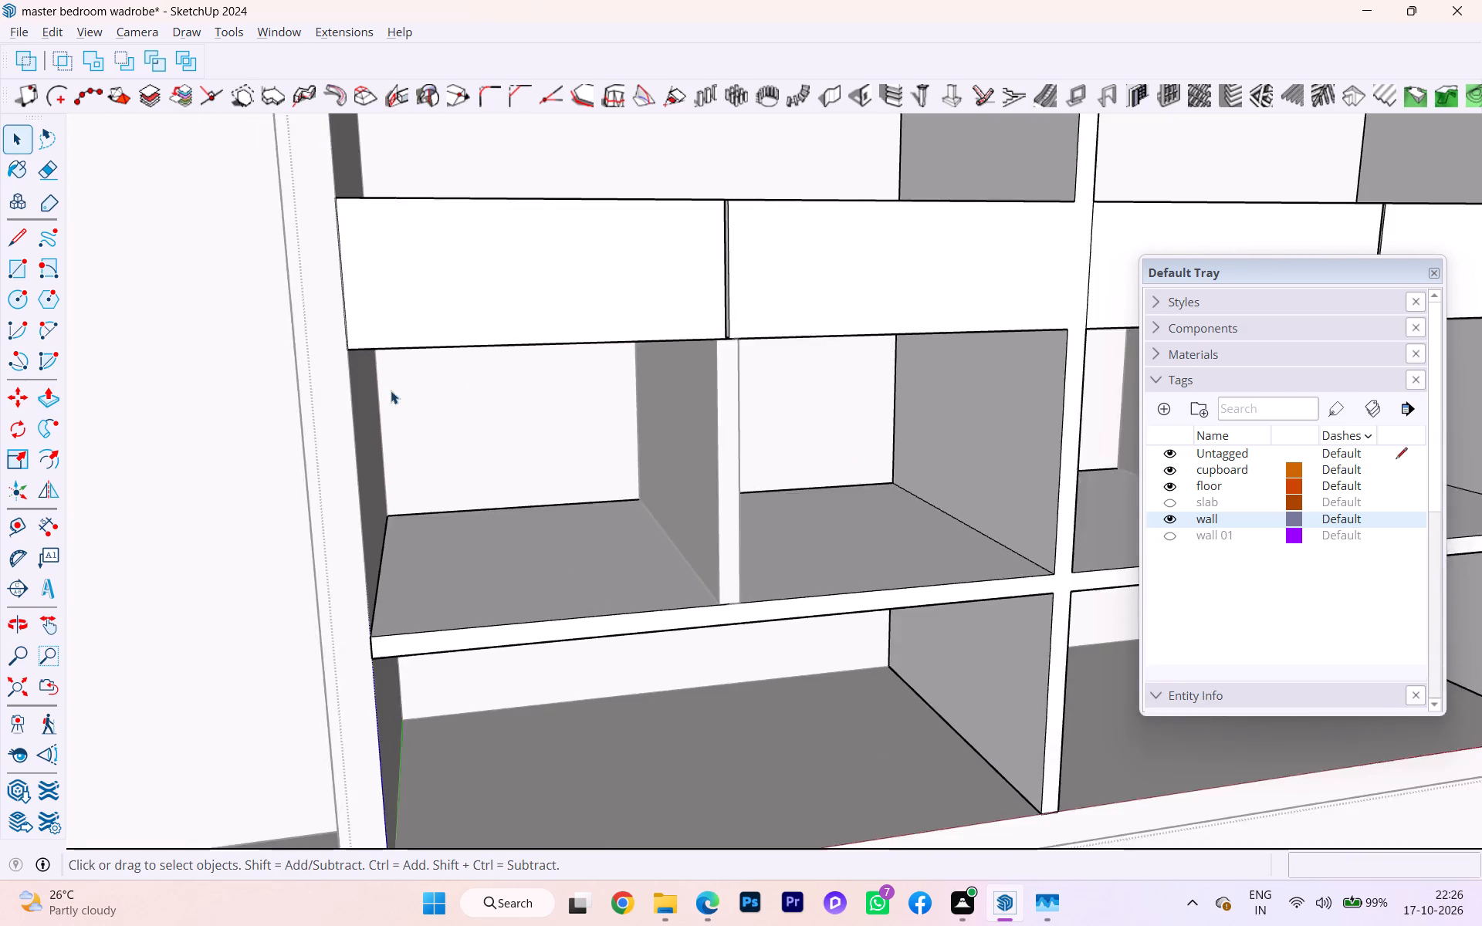
scroll(391, 390, "down", 4)
scroll(952, 361, "up", 1)
scroll(972, 360, "down", 1)
scroll(980, 359, "up", 8)
scroll(813, 351, "up", 2)
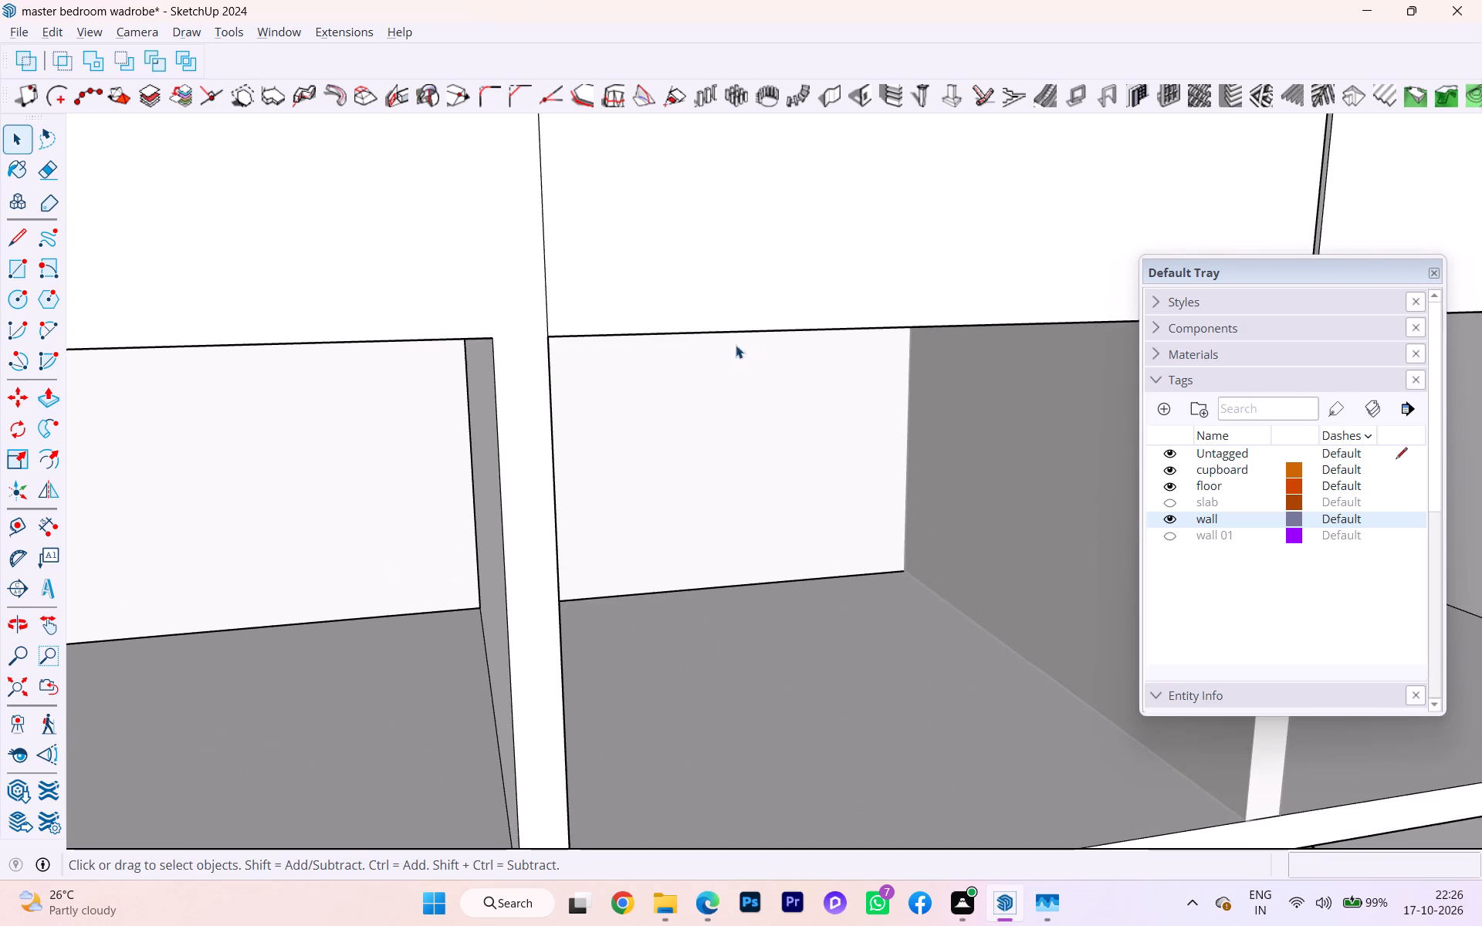
scroll(734, 346, "down", 1)
scroll(734, 346, "up", 1)
scroll(733, 346, "down", 1)
scroll(638, 367, "down", 3)
scroll(632, 370, "up", 2)
scroll(630, 375, "down", 1)
scroll(630, 377, "up", 1)
scroll(630, 377, "down", 6)
scroll(630, 380, "up", 1)
scroll(632, 382, "down", 5)
scroll(637, 386, "up", 1)
scroll(637, 386, "down", 2)
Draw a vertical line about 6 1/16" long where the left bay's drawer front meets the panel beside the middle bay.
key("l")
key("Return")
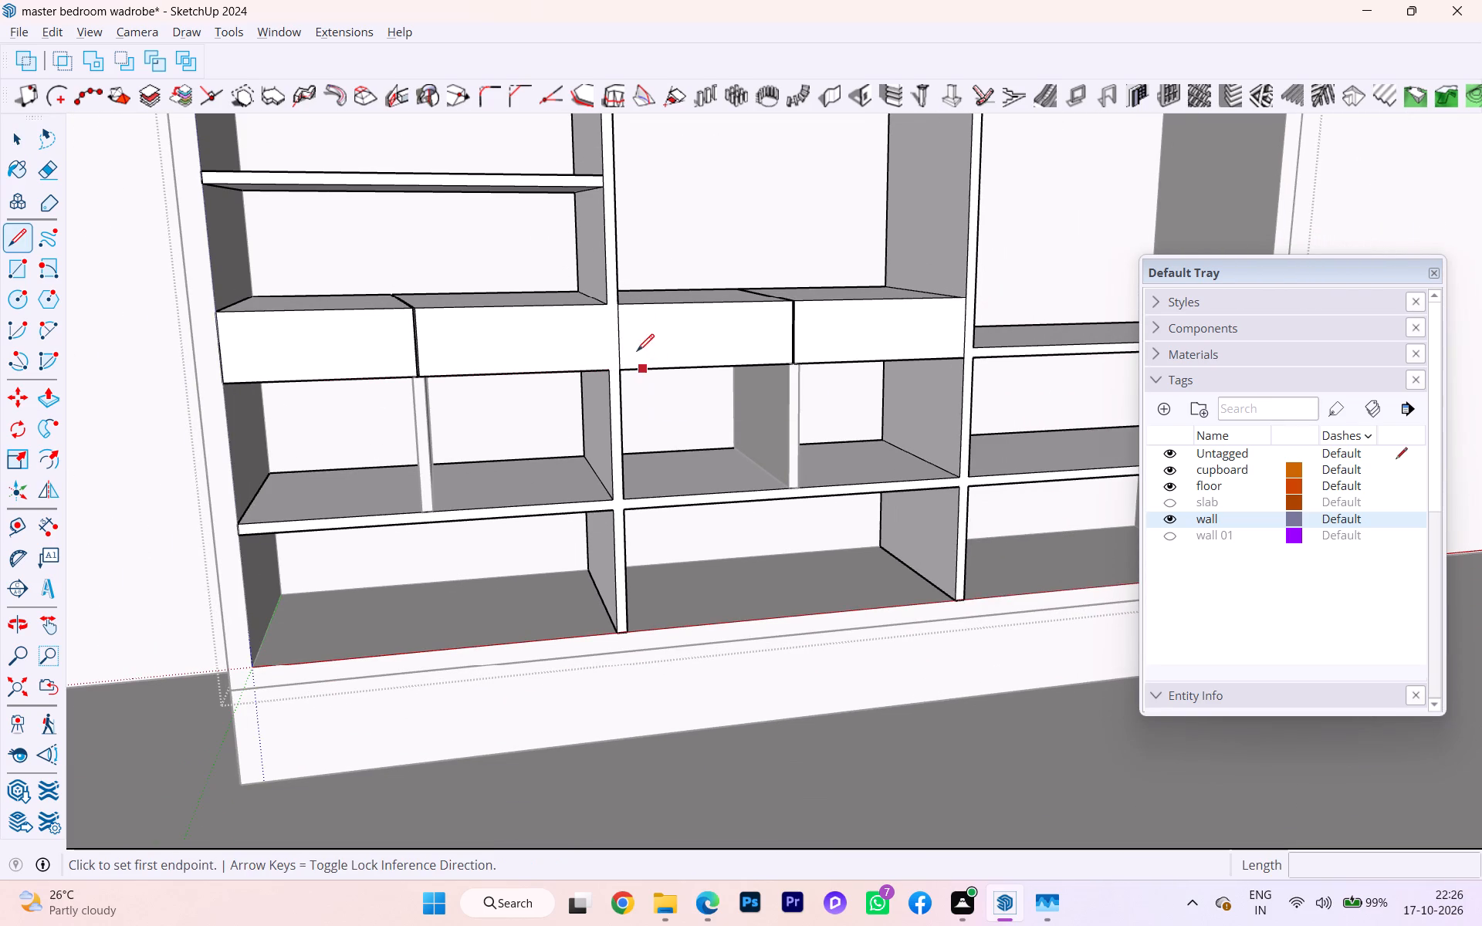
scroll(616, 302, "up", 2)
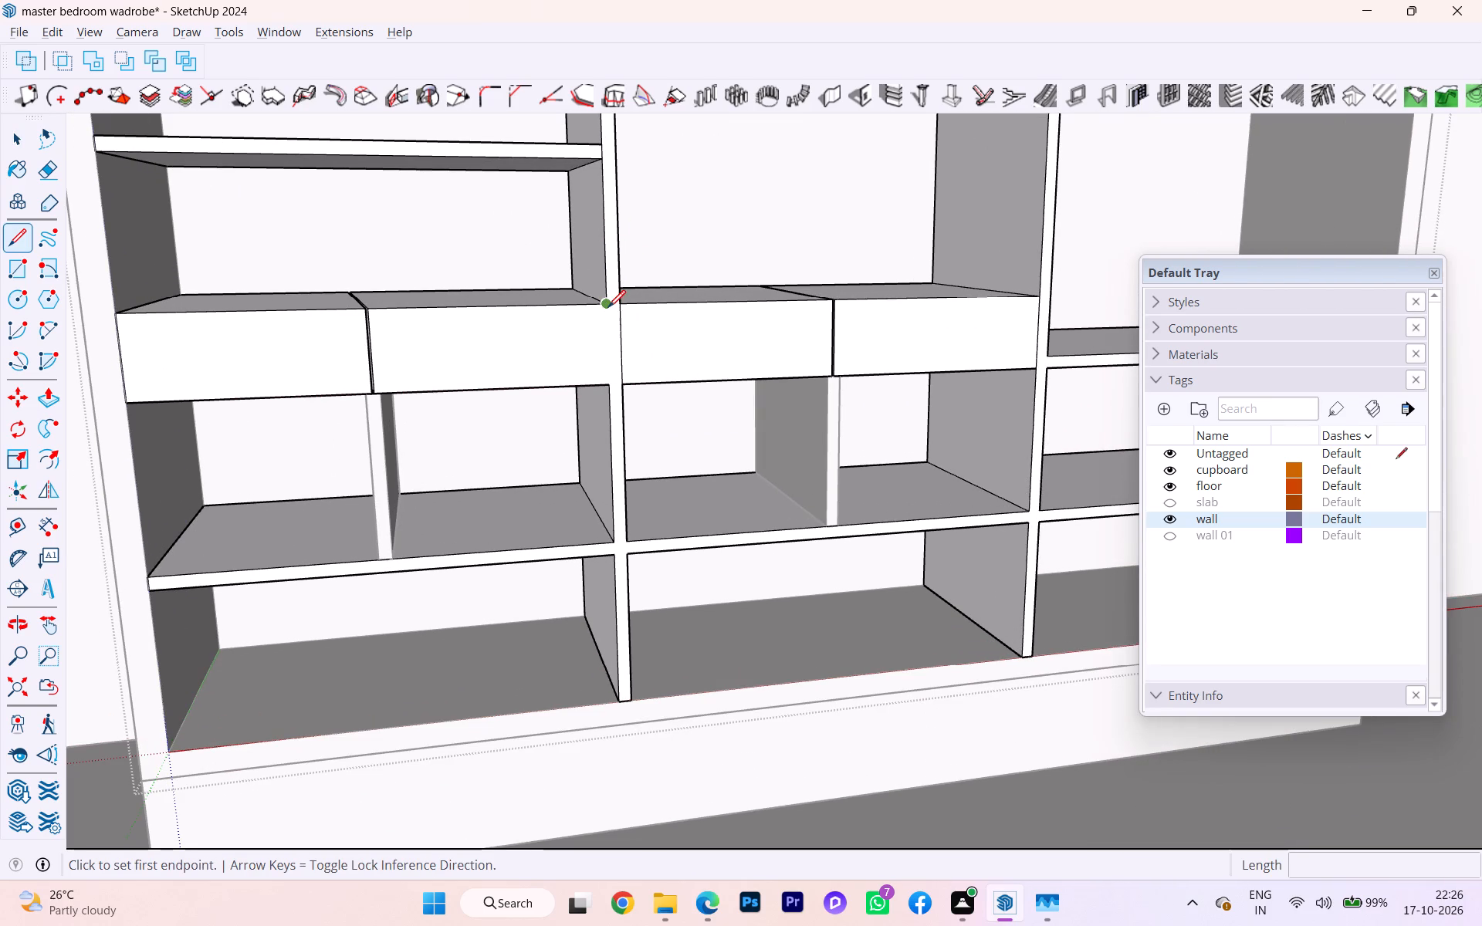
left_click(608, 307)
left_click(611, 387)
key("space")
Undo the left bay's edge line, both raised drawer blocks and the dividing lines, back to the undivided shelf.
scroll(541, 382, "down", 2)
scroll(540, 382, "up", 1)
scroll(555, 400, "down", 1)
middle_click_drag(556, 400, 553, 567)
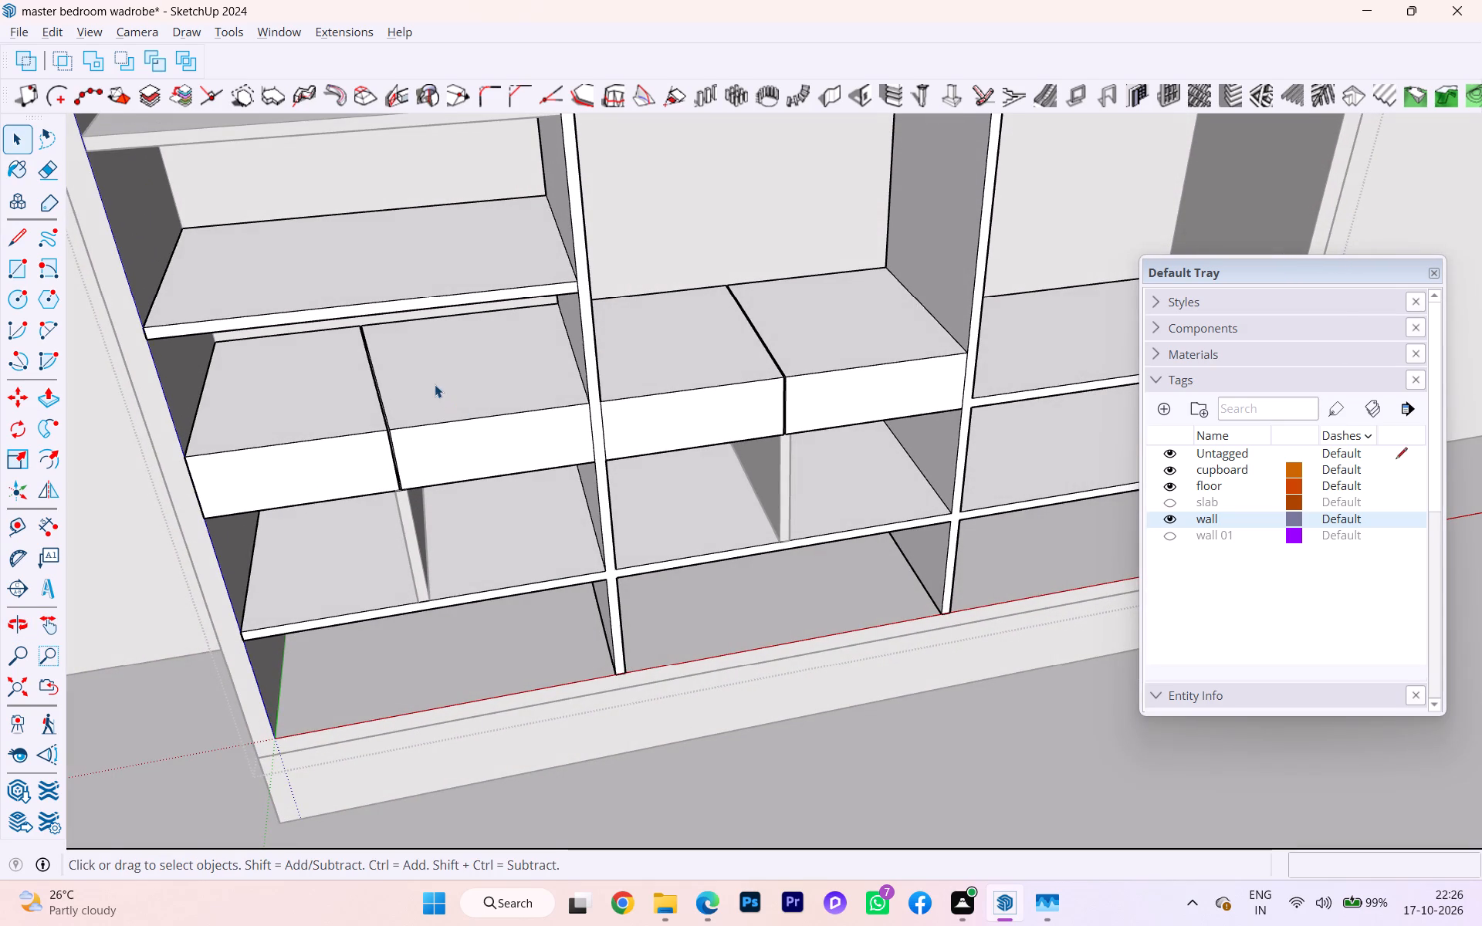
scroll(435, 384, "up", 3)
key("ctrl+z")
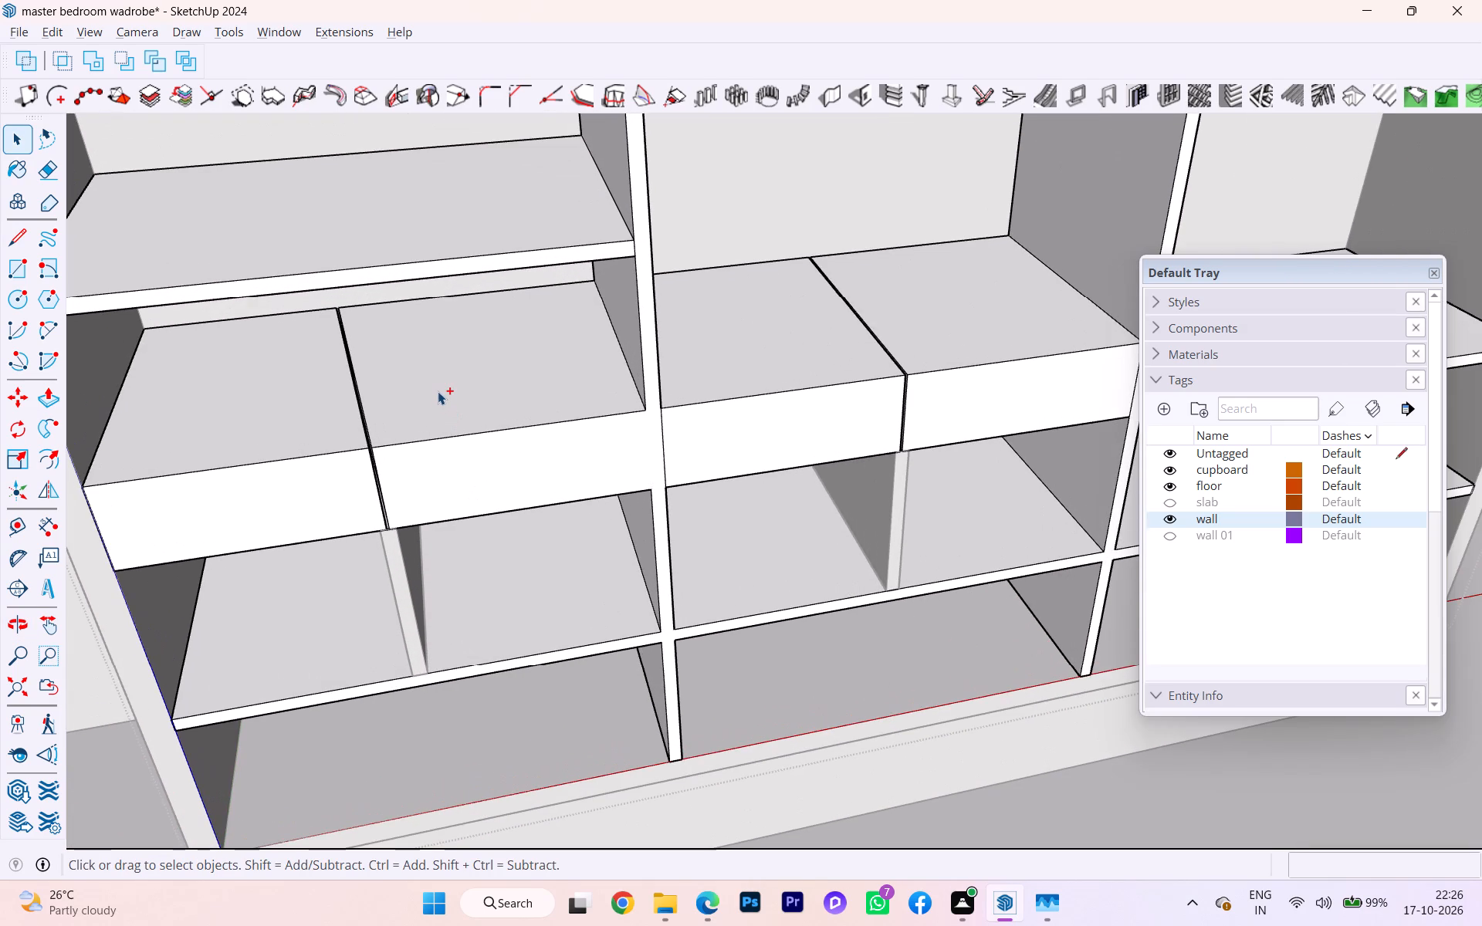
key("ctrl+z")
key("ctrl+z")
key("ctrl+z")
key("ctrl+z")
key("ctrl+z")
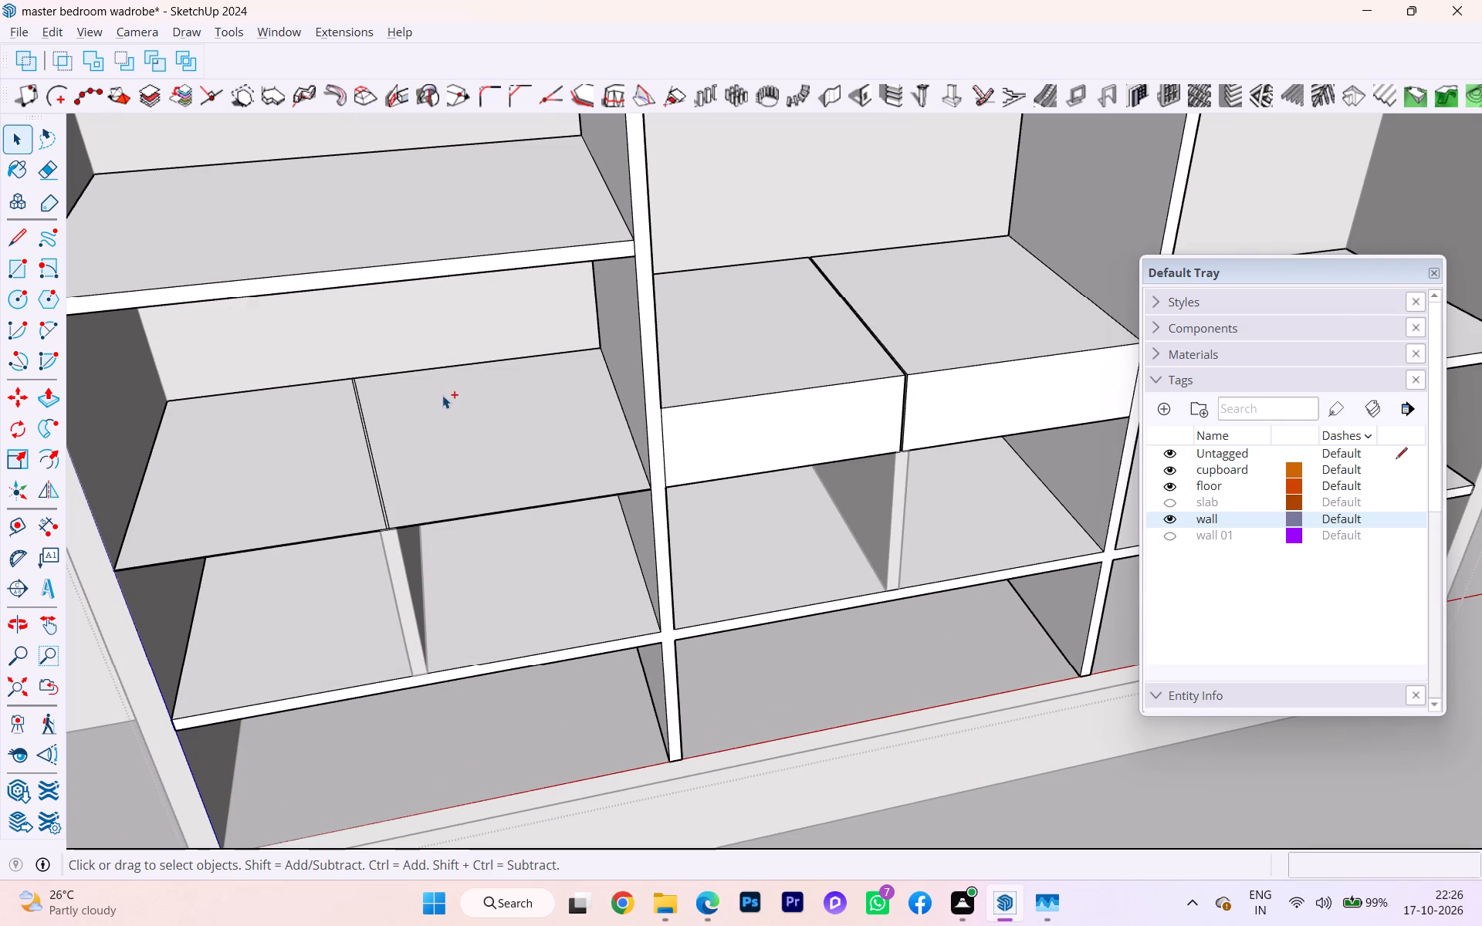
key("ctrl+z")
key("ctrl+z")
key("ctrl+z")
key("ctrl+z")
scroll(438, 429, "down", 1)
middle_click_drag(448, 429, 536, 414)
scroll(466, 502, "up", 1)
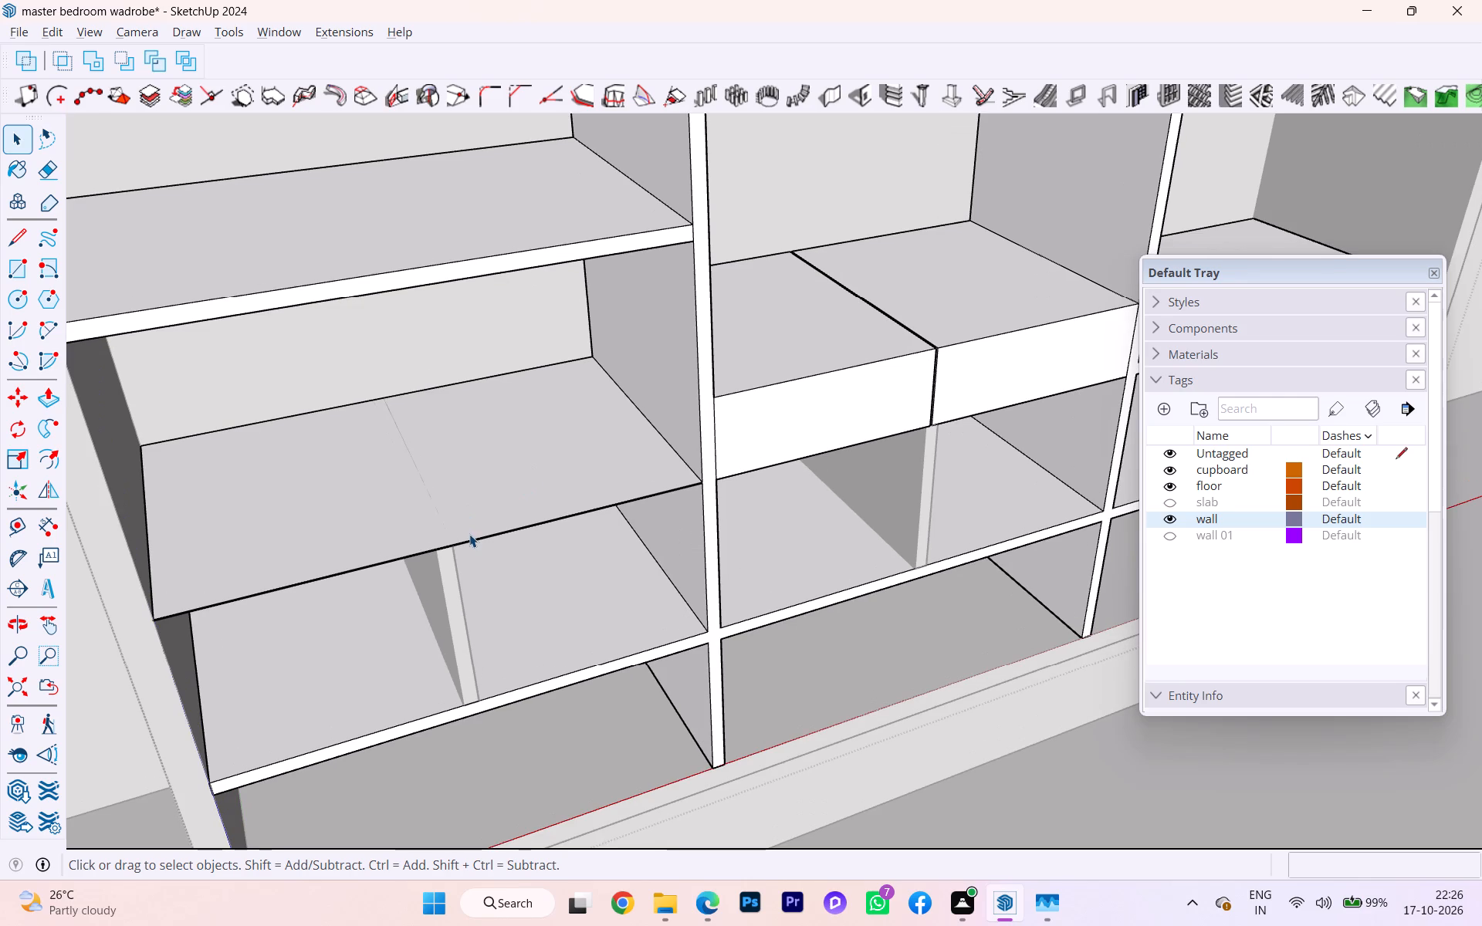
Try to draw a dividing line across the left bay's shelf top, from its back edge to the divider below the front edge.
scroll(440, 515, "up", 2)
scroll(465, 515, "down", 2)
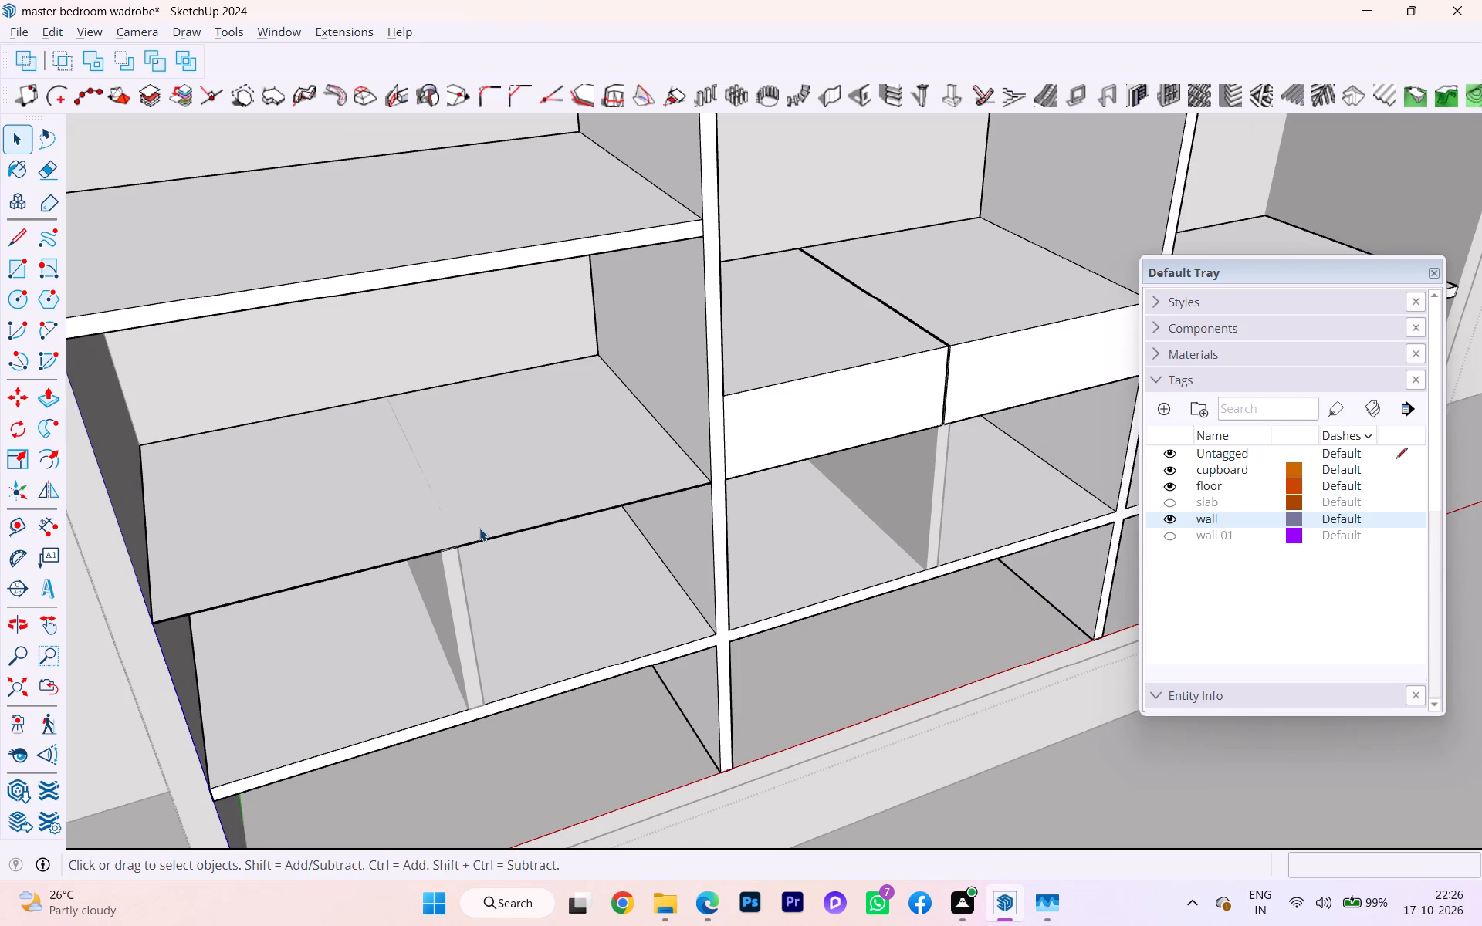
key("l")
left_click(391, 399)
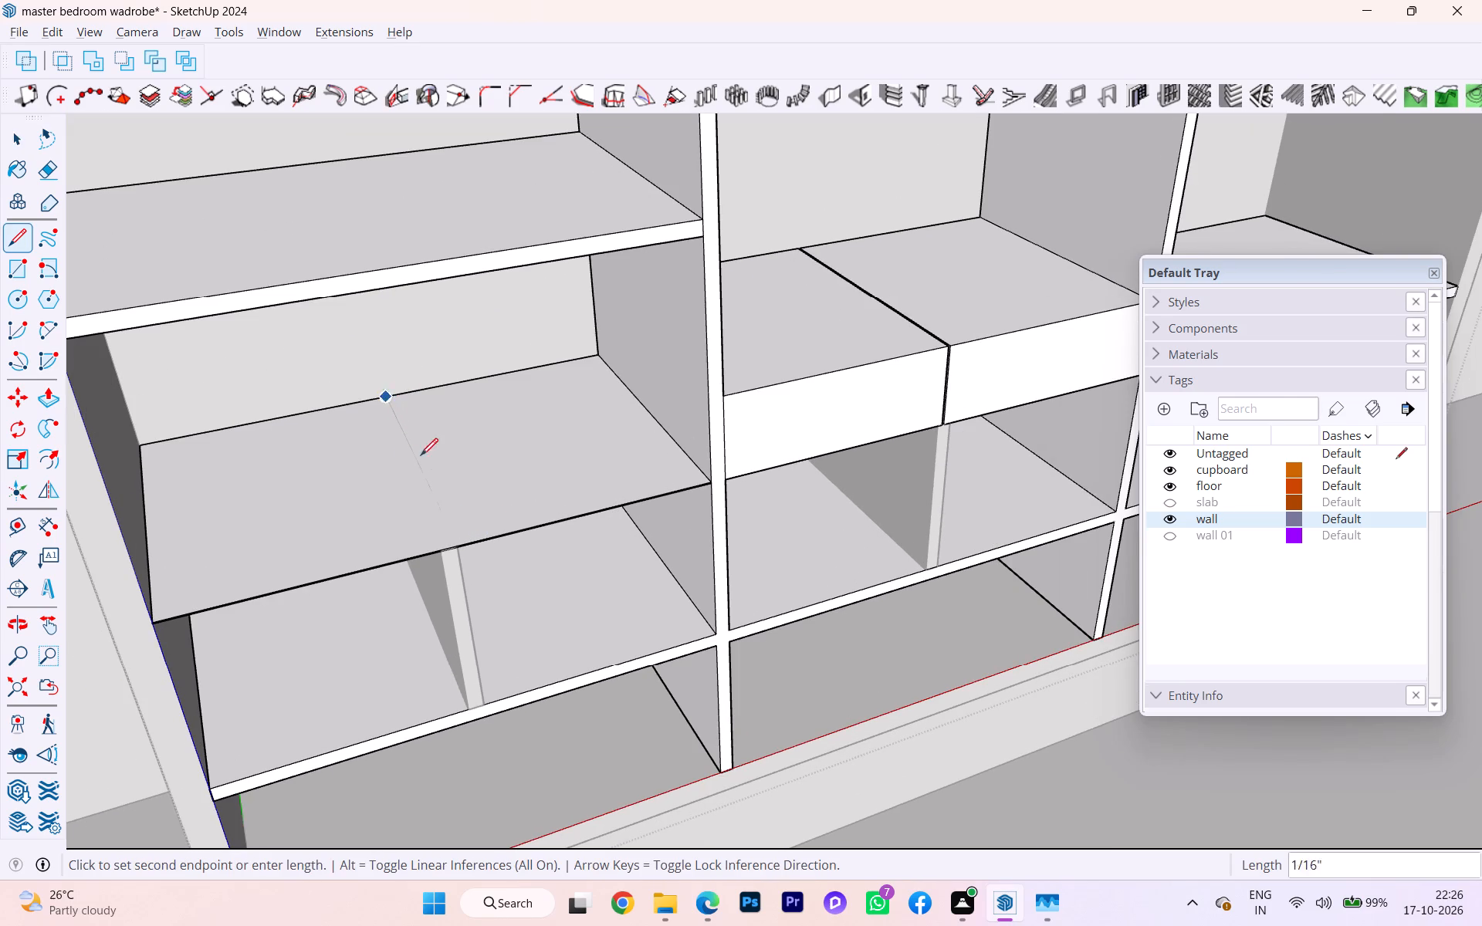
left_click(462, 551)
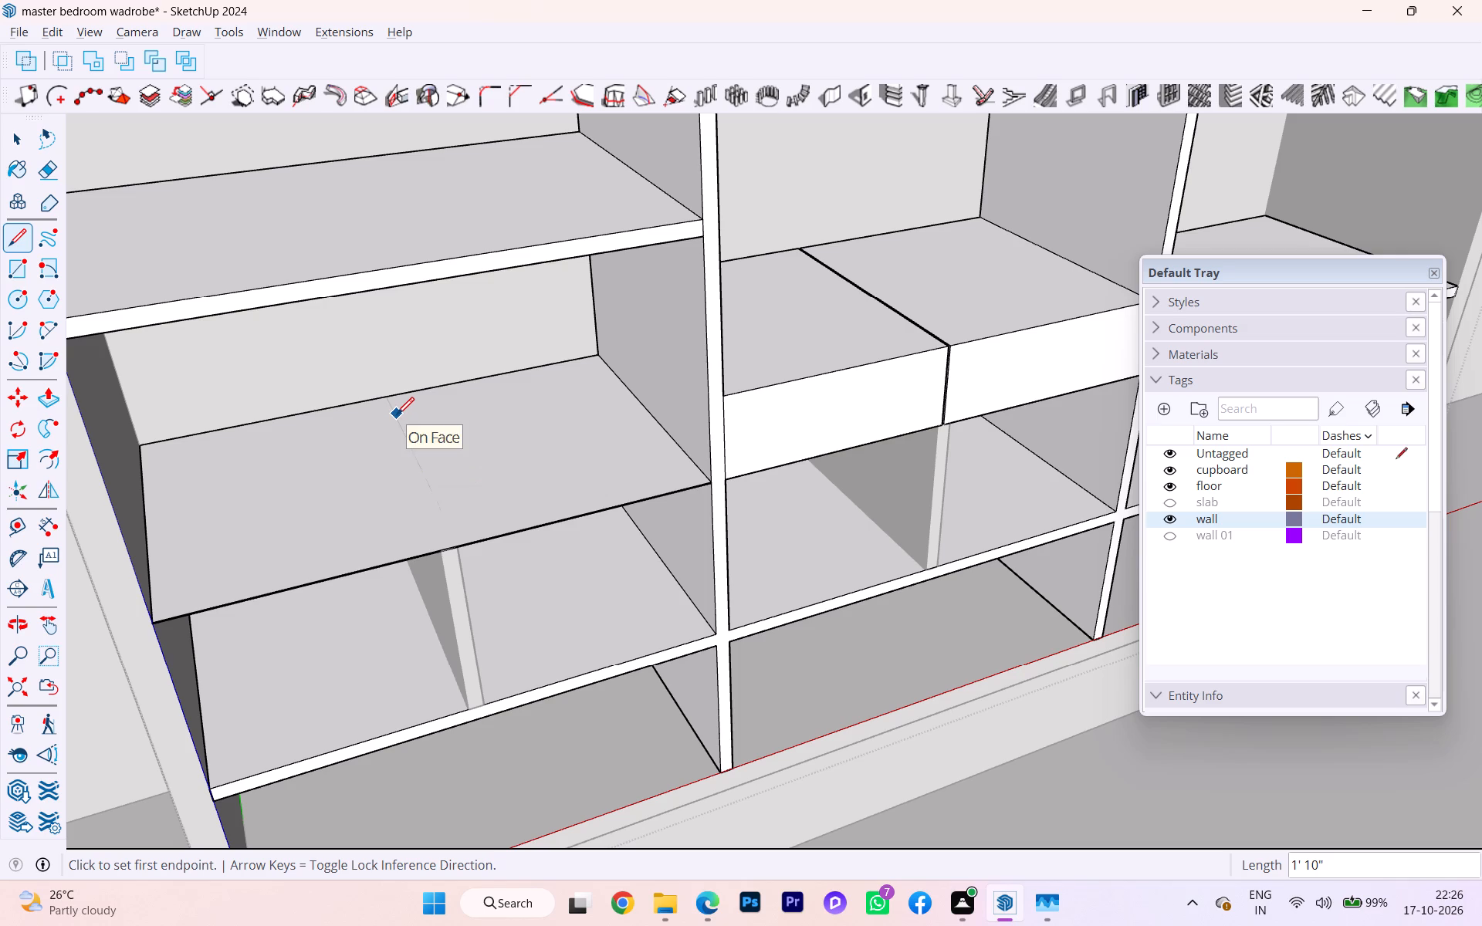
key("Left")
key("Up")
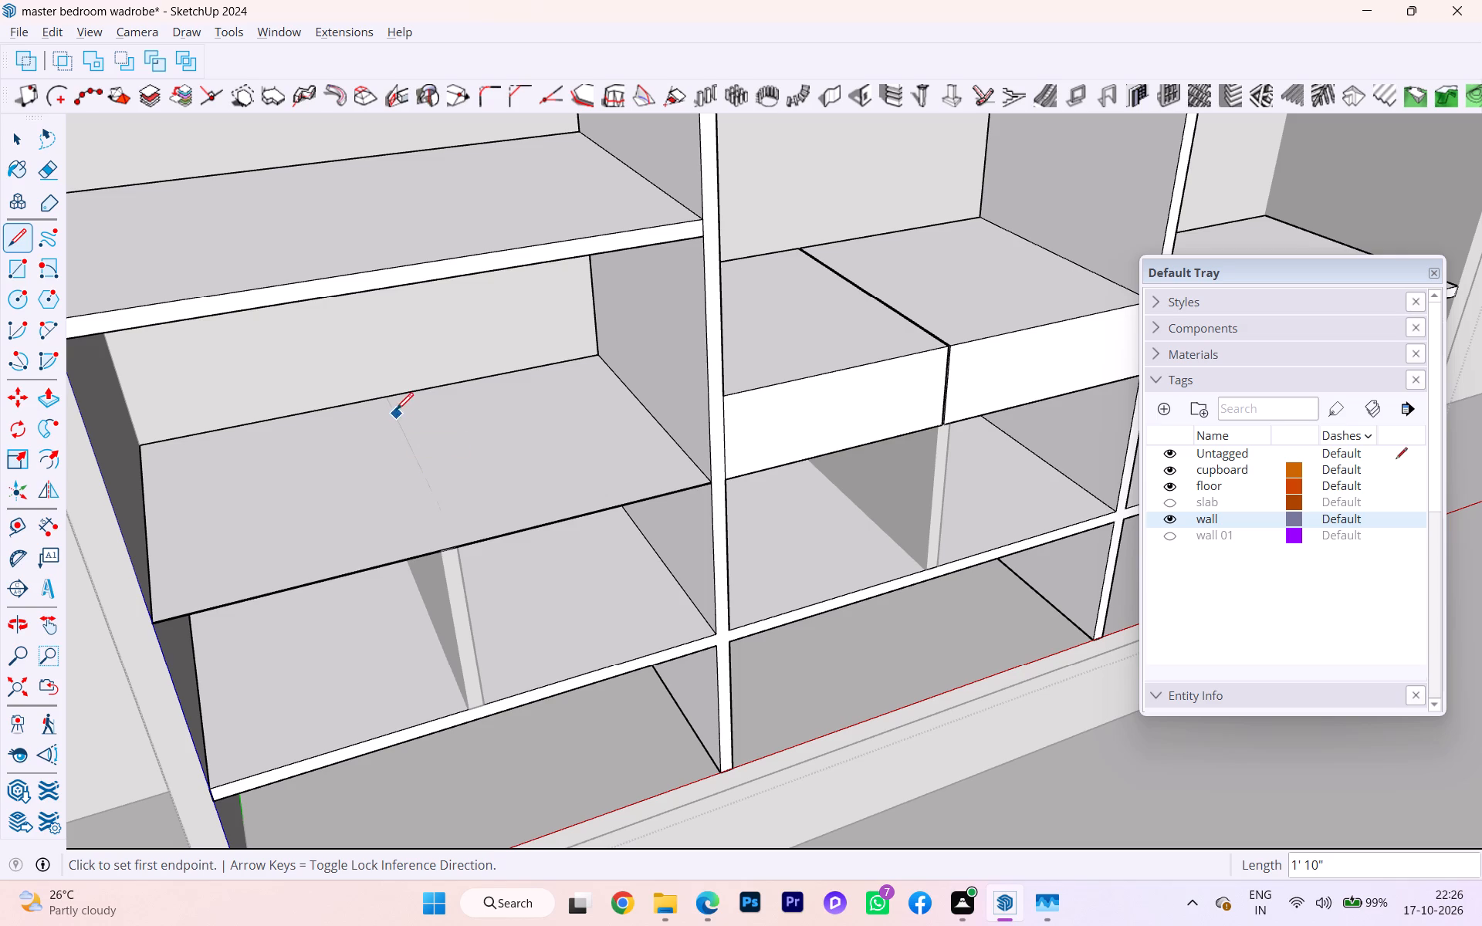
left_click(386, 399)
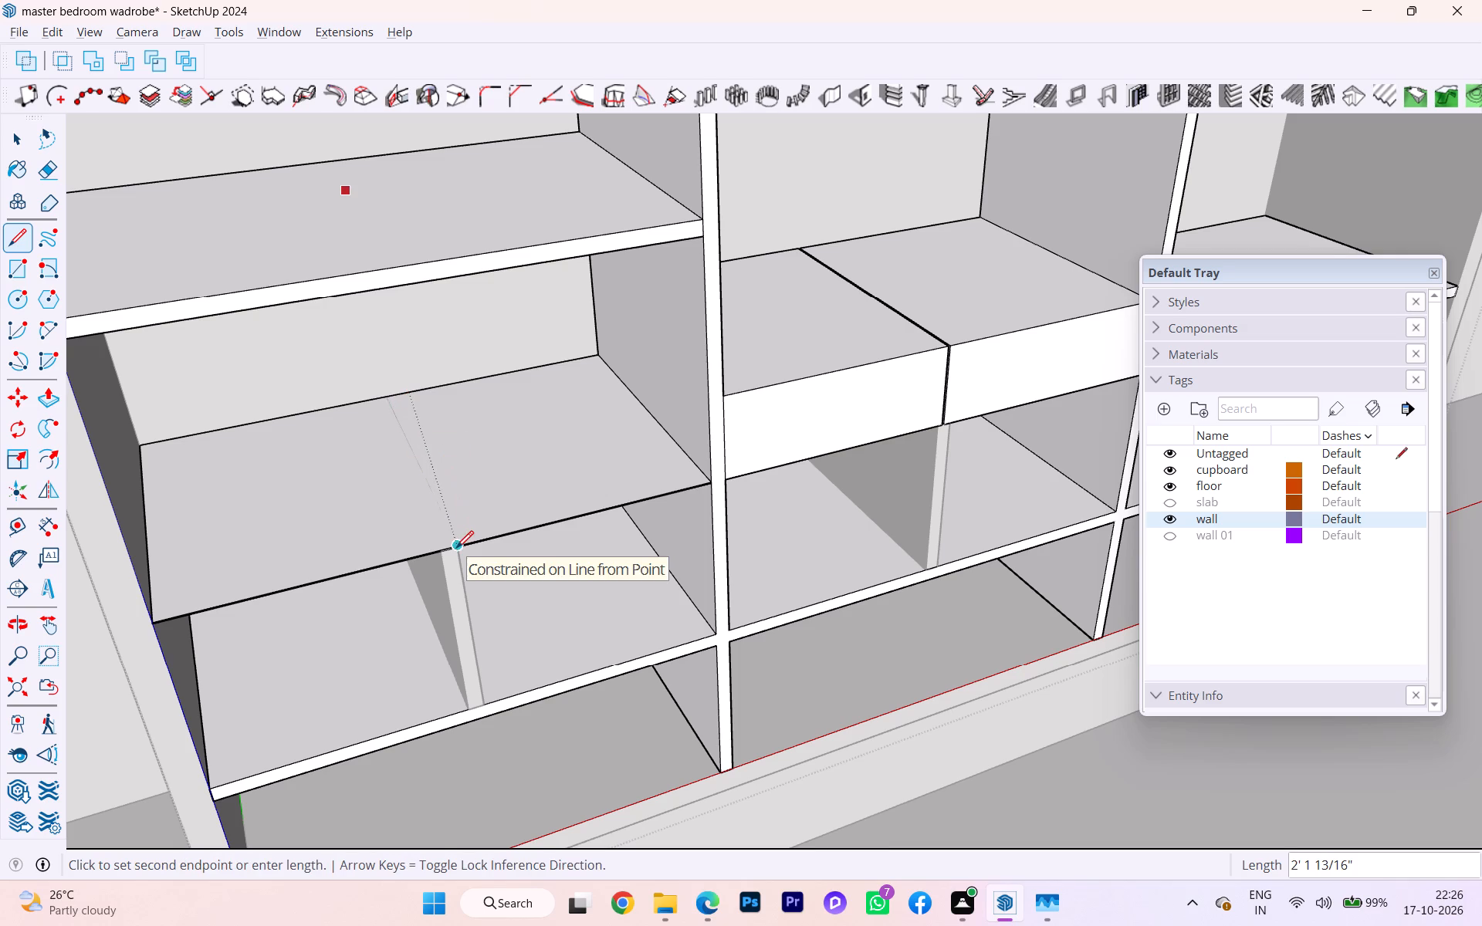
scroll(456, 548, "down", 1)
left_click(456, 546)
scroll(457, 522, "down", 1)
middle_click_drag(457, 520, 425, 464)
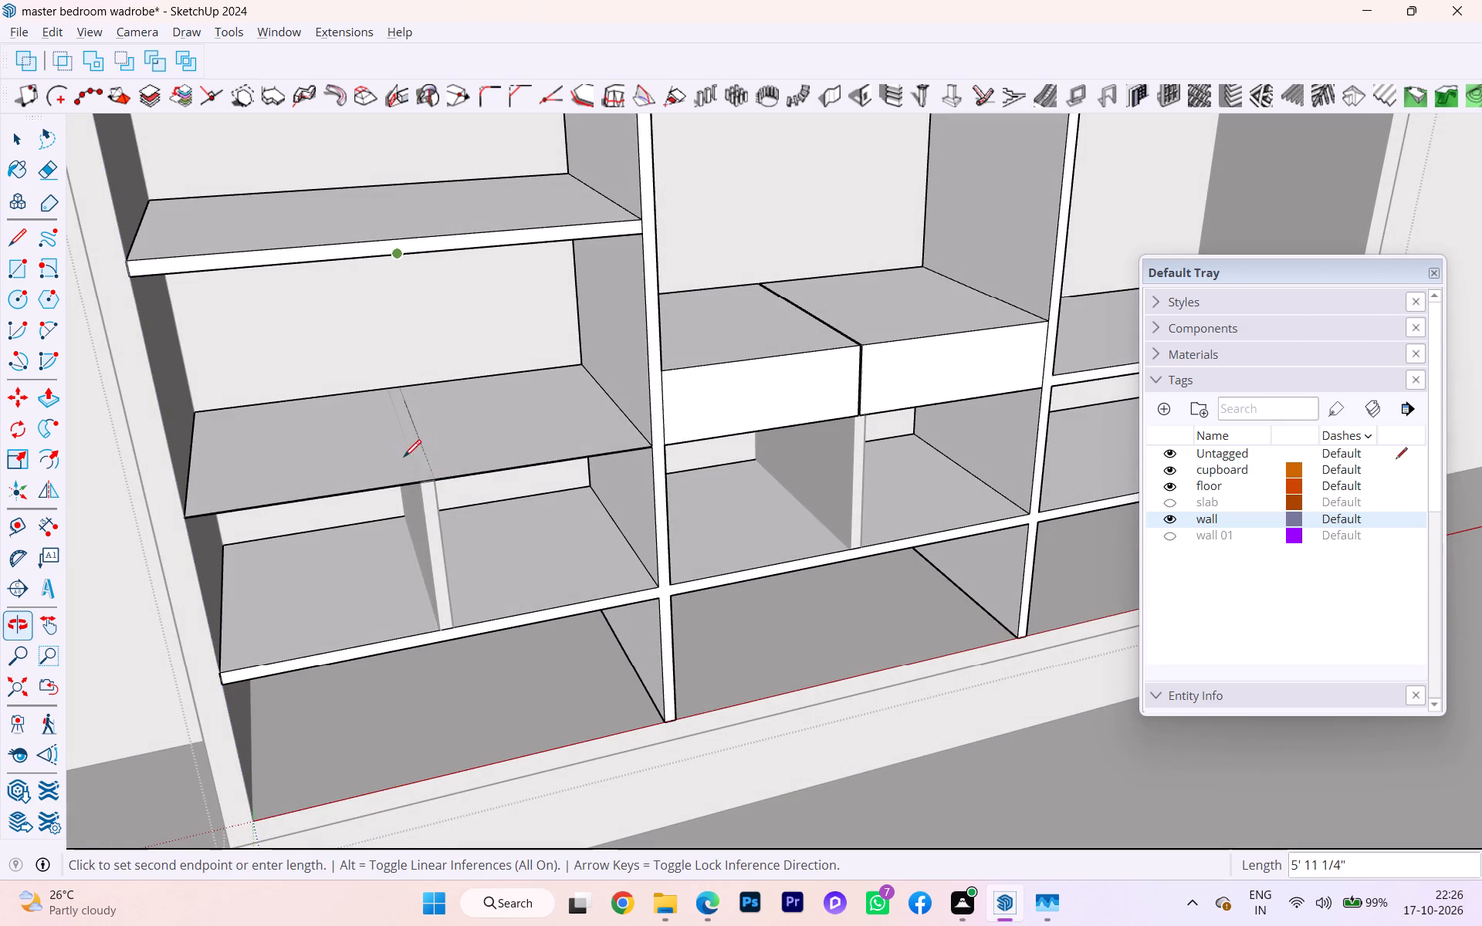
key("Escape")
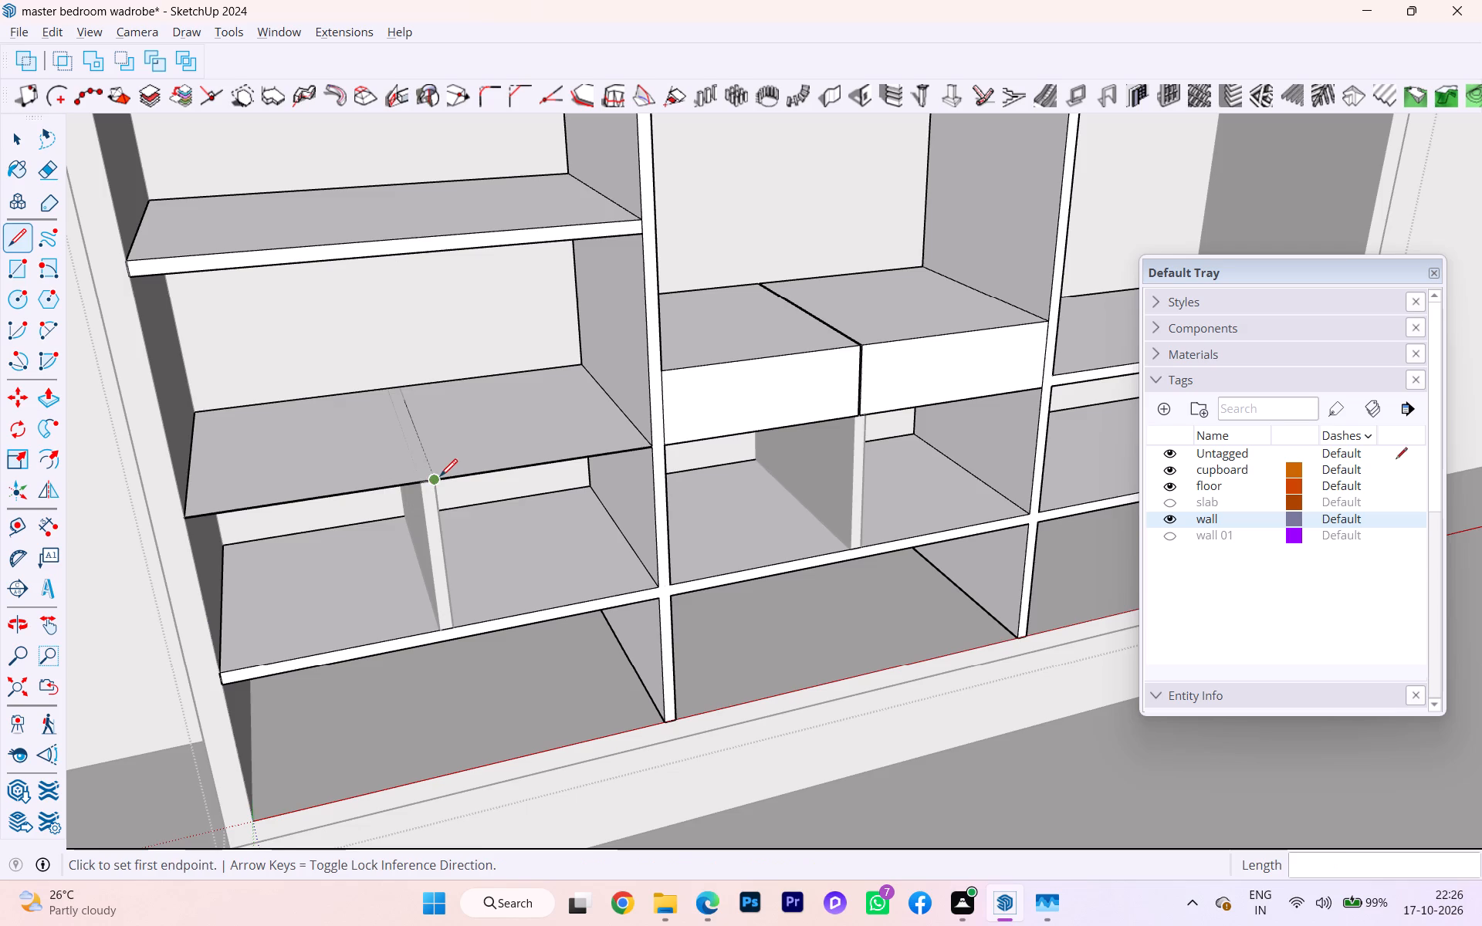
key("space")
Draw a dividing line along the green axis across the left bay's shelf top, from the front edge above the divider to the back edge.
scroll(440, 476, "down", 1)
middle_click_drag(440, 476, 333, 488)
scroll(413, 438, "up", 4)
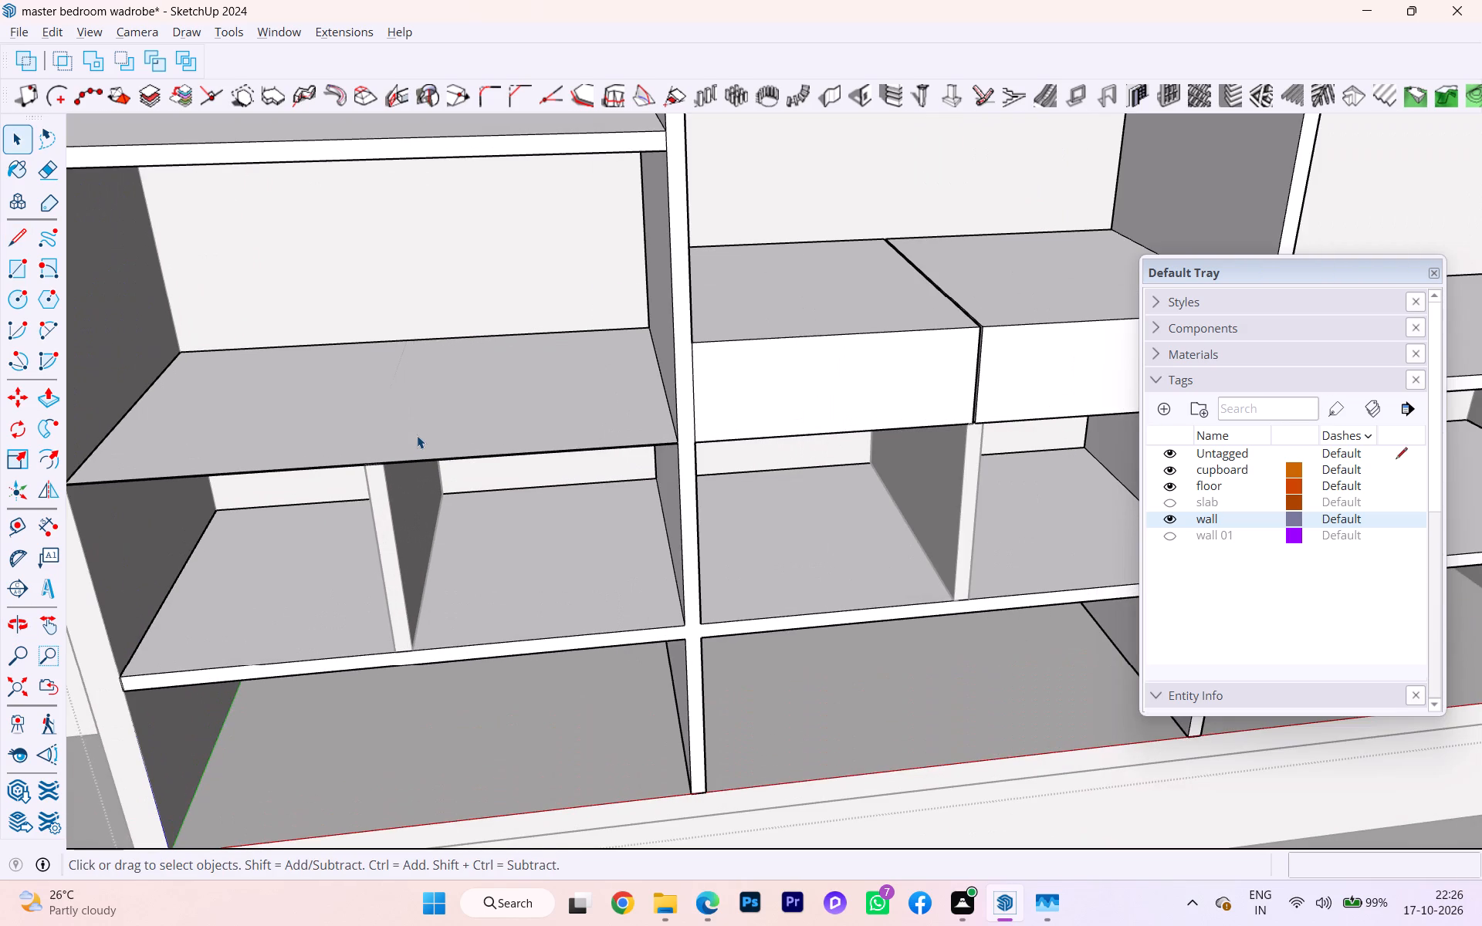
scroll(418, 442, "up", 4)
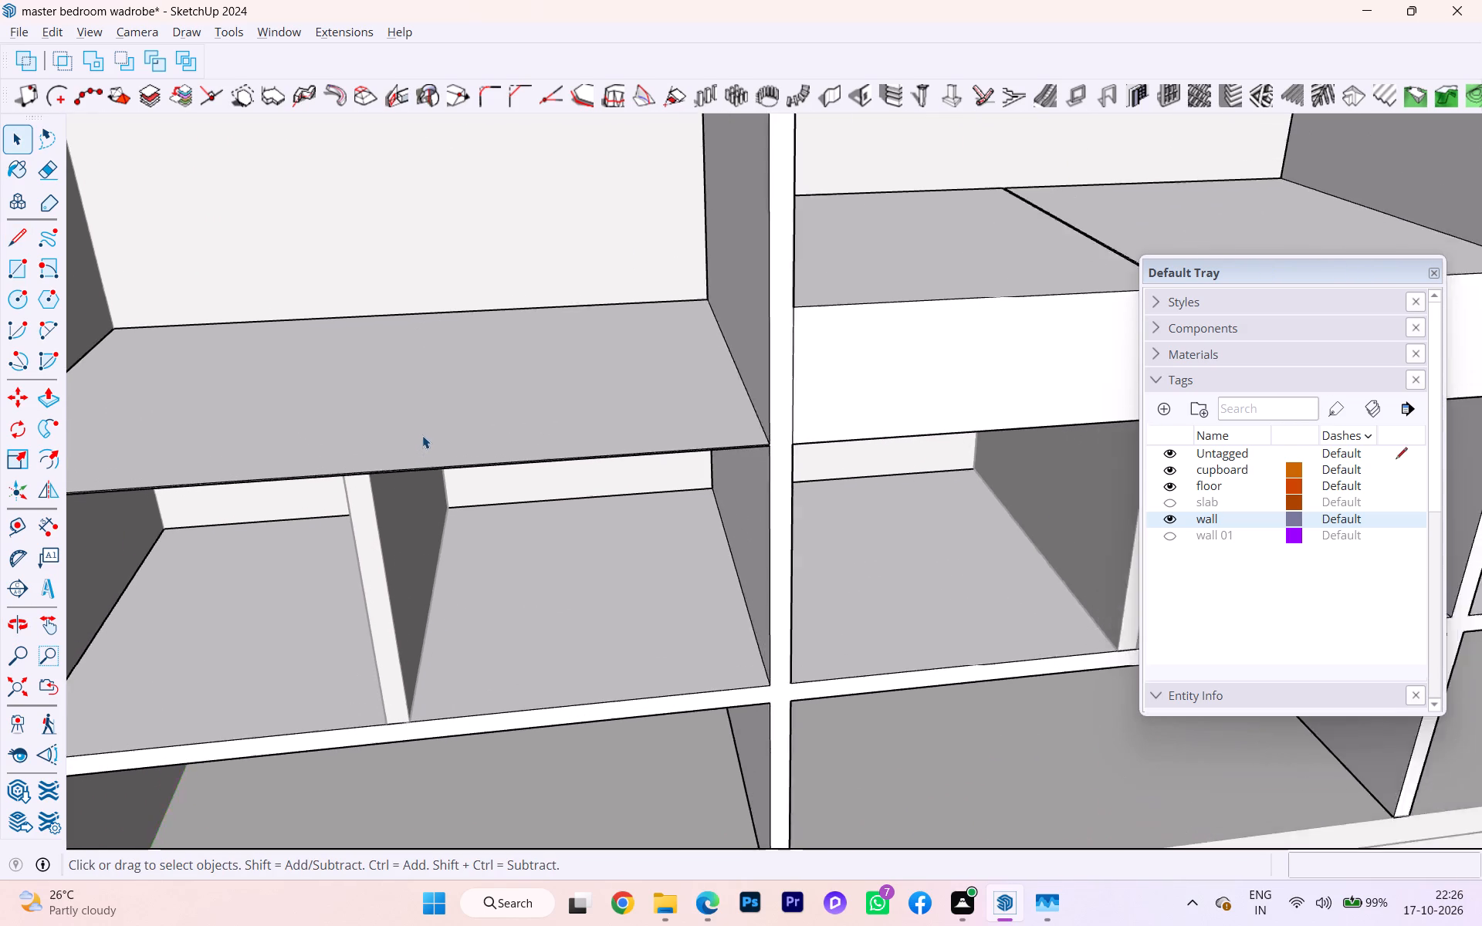
scroll(422, 434, "down", 3)
middle_click(424, 442)
key("l")
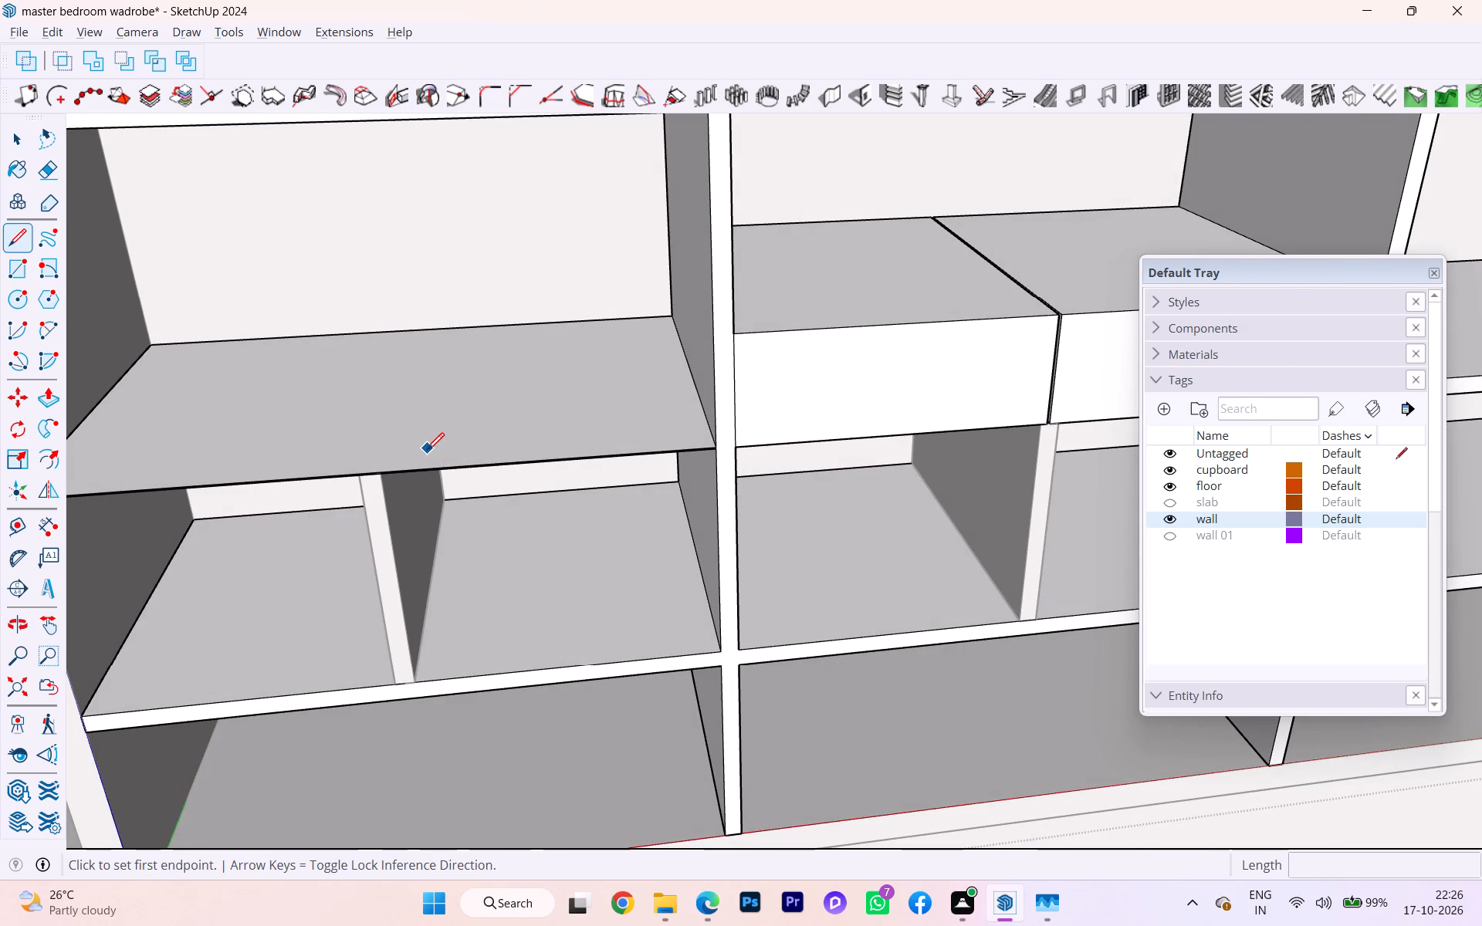
key("Return")
left_click(370, 474)
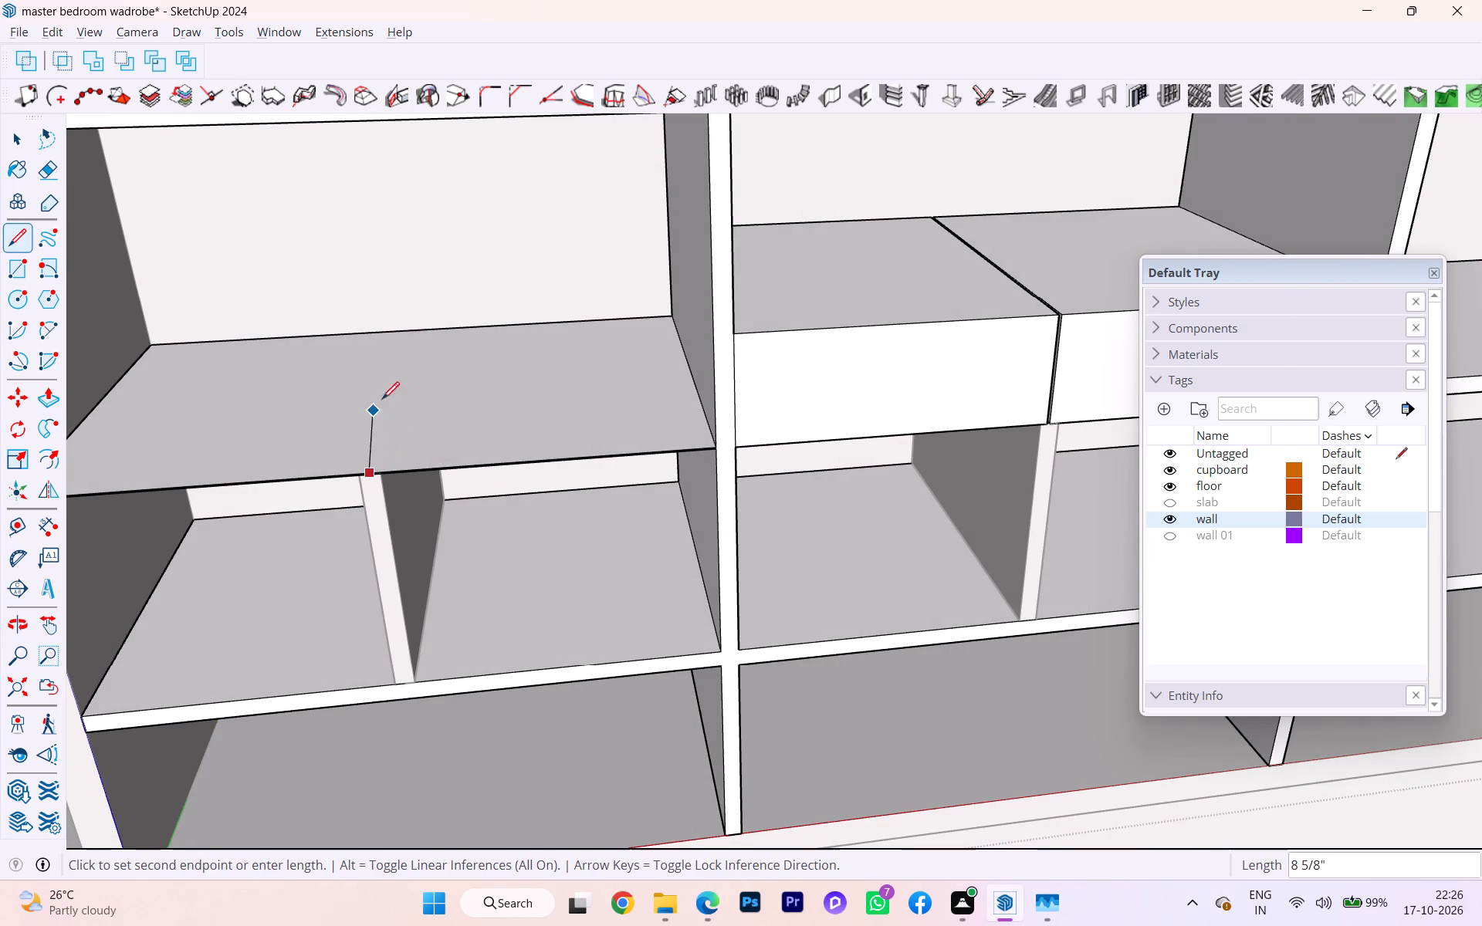
key("Left")
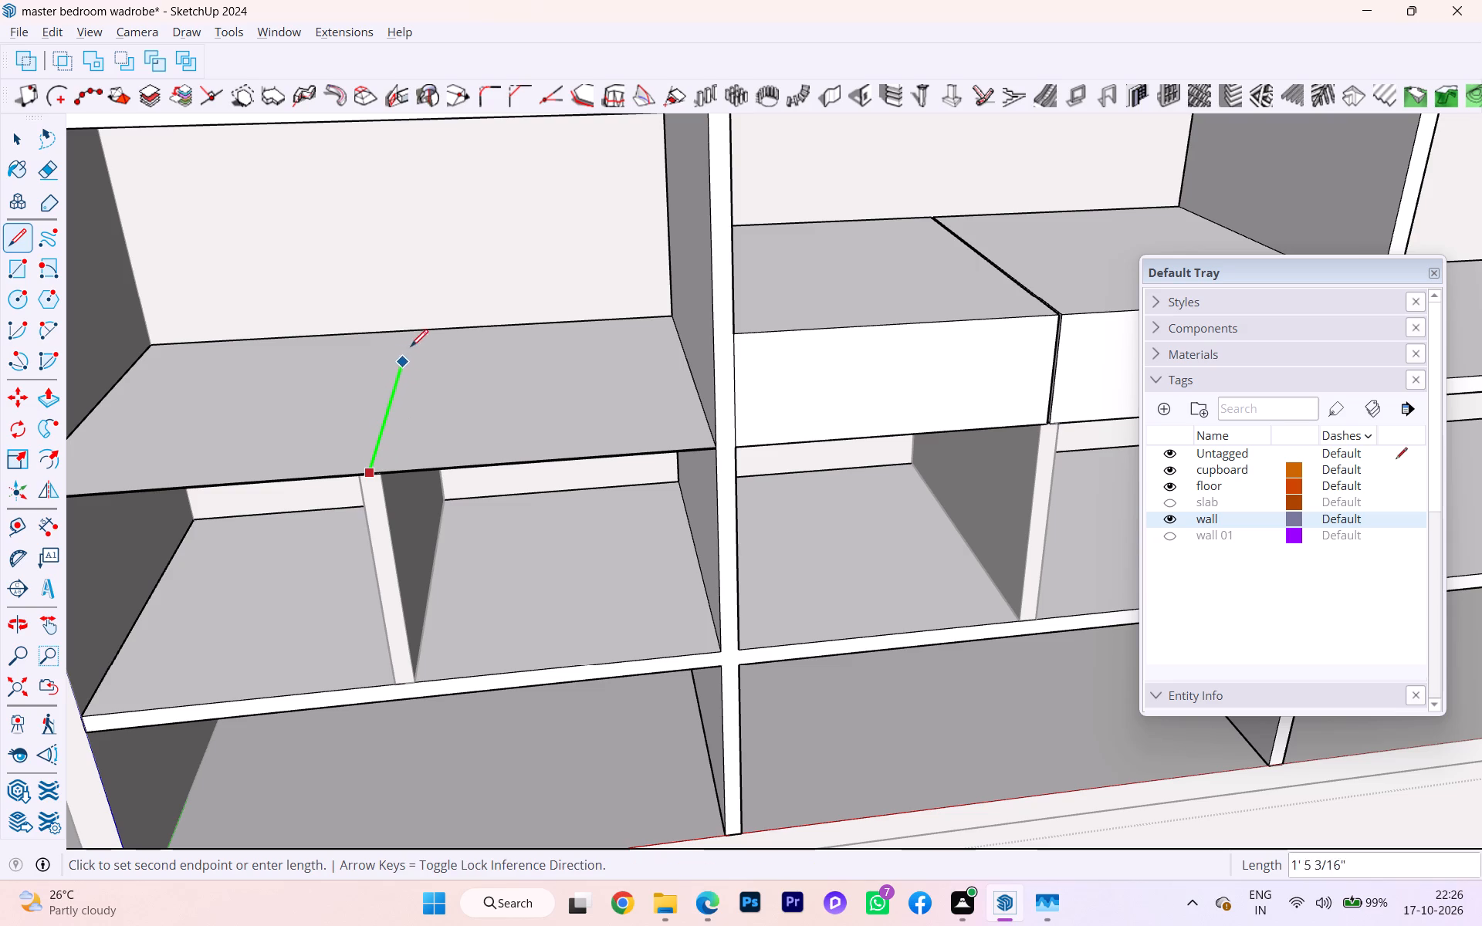
left_click(416, 333)
key("space")
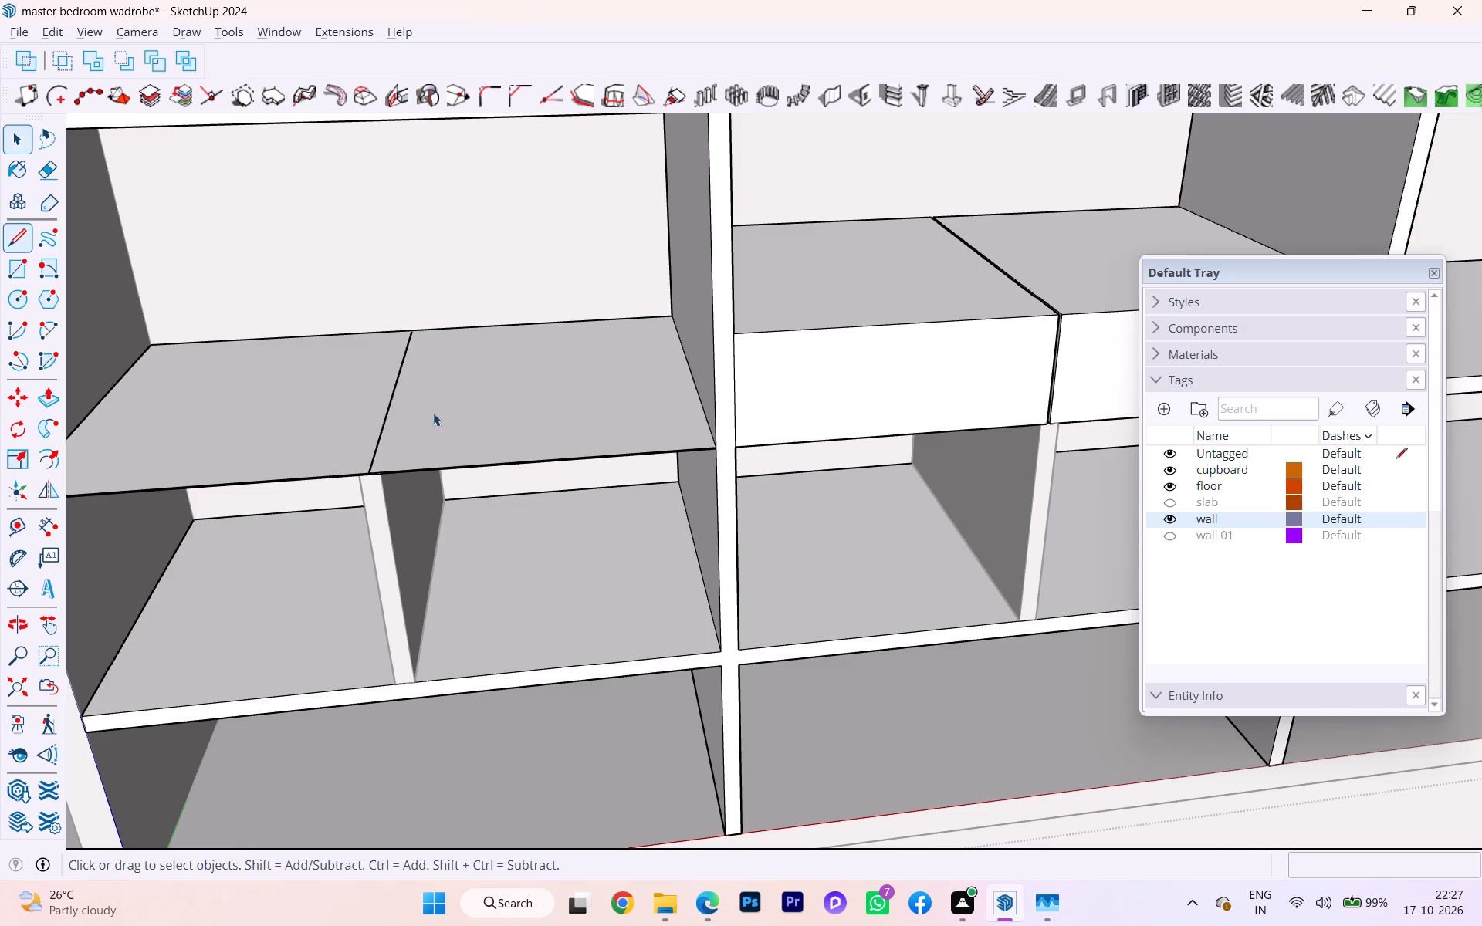
Copy the dividing line 2 mm to its left along the red axis on the left bay's shelf.
scroll(384, 439, "up", 3)
scroll(370, 451, "down", 1)
scroll(370, 451, "up", 4)
scroll(370, 451, "down", 4)
scroll(369, 451, "up", 2)
scroll(368, 453, "down", 1)
scroll(364, 476, "up", 12)
scroll(364, 476, "down", 1)
scroll(364, 476, "up", 4)
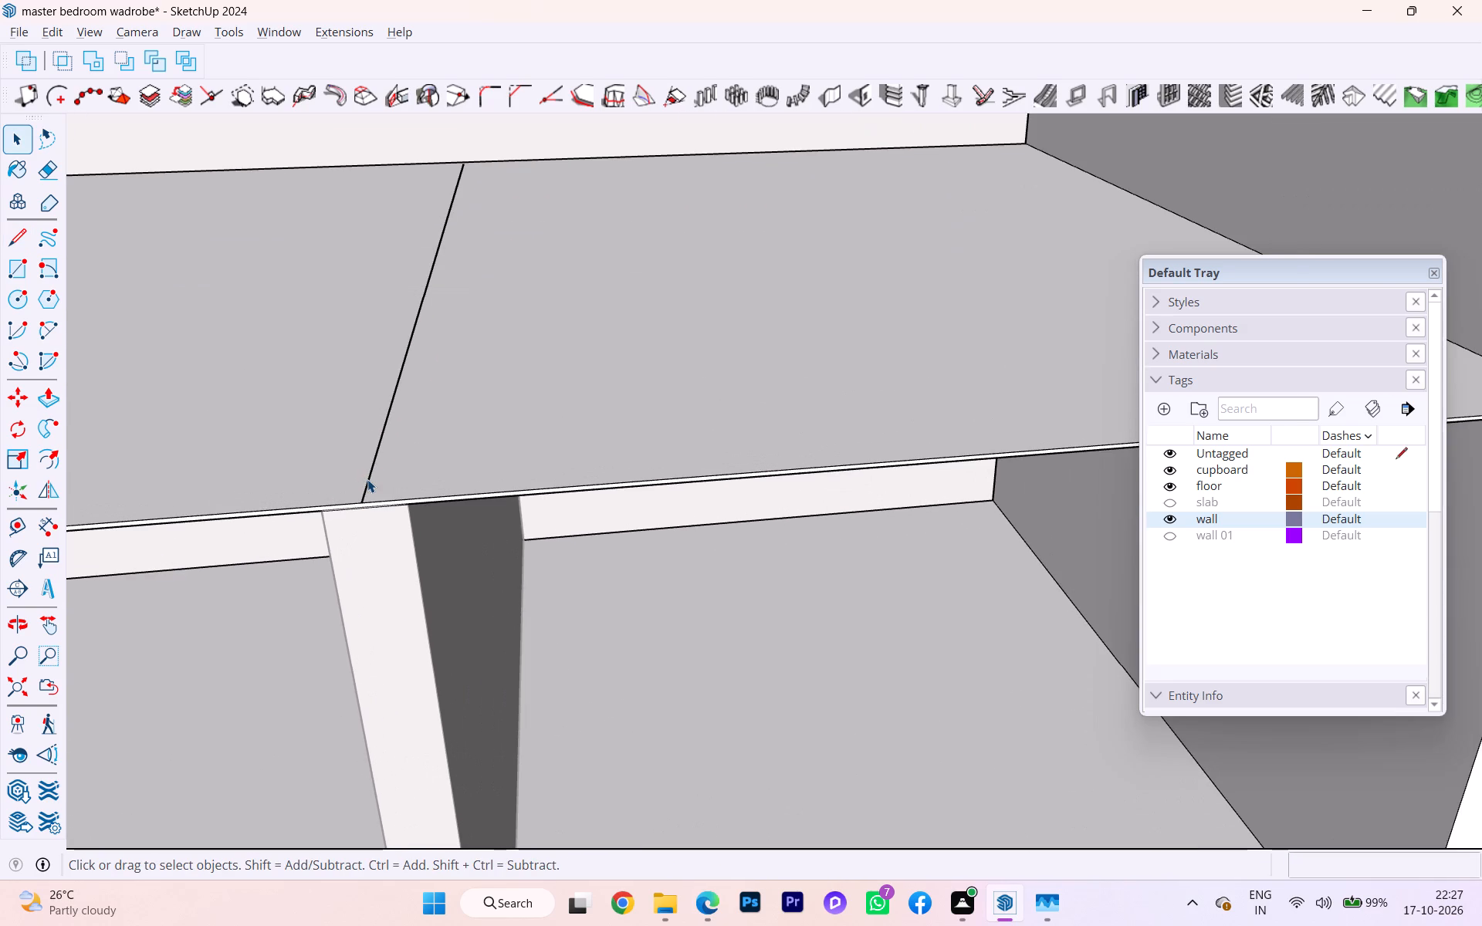
left_click(367, 479)
key("m")
left_click(368, 485)
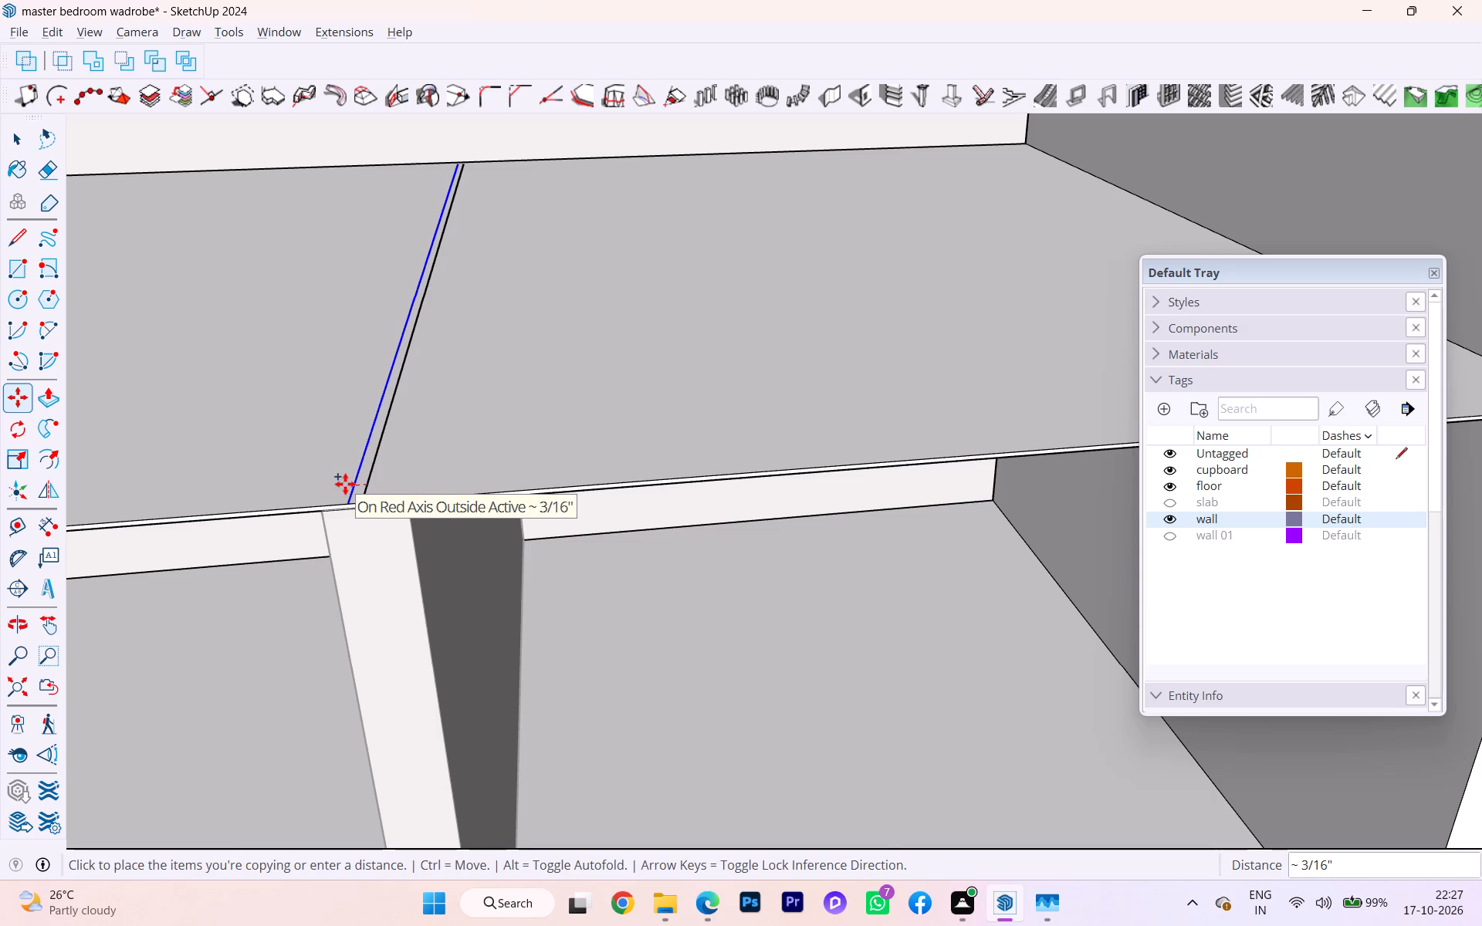
type("2m")
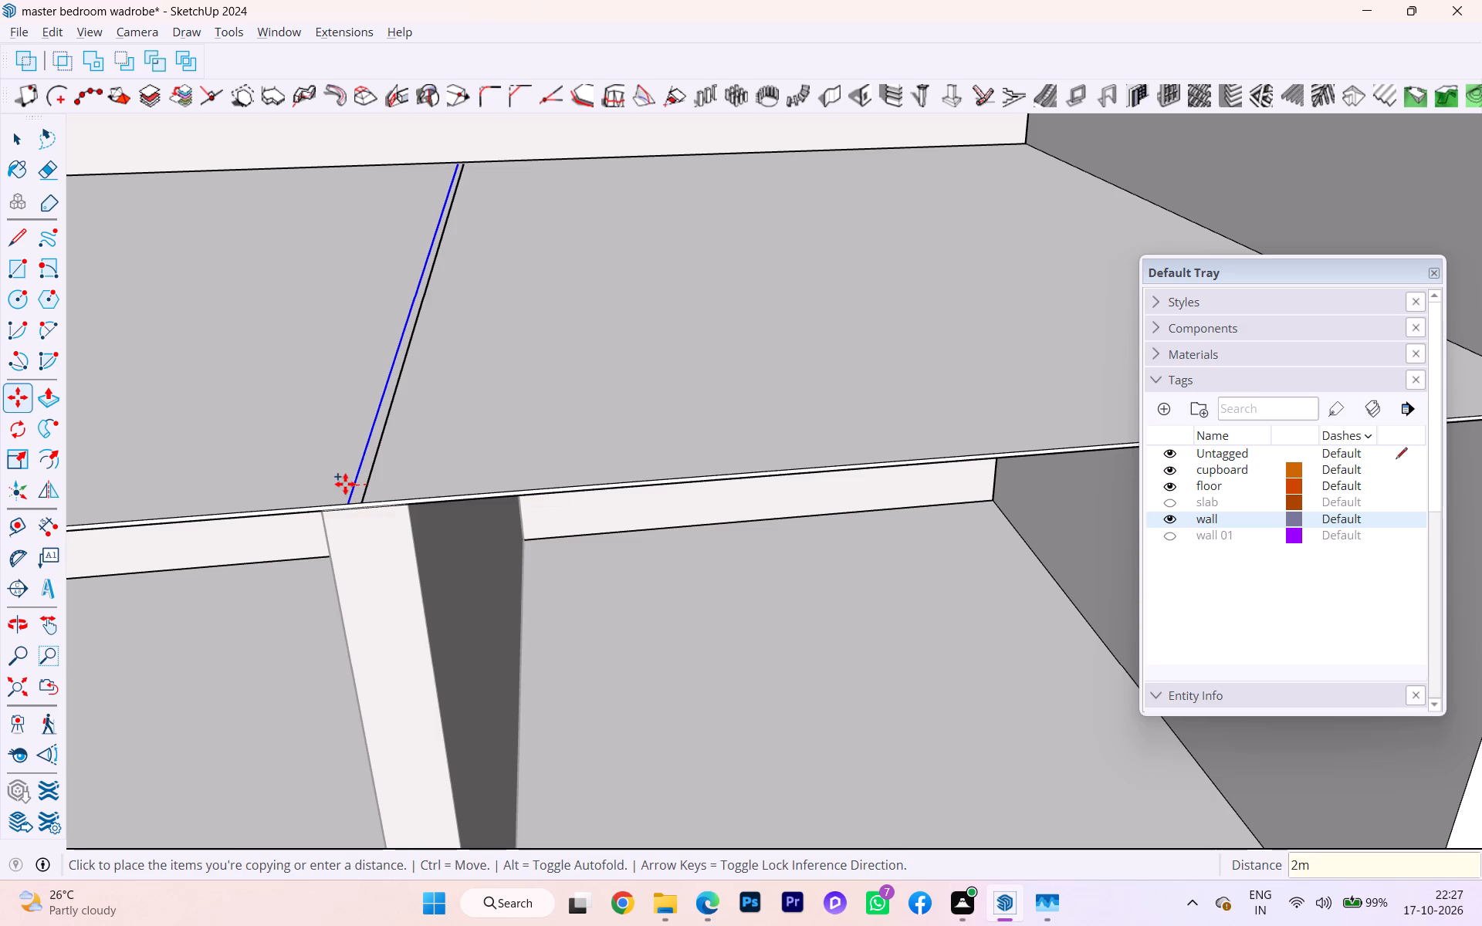
key("m")
key("Return")
Copy the new left line 4 mm to the right, past the original dividing line.
scroll(345, 484, "up", 1)
scroll(345, 484, "down", 1)
scroll(345, 484, "up", 4)
scroll(345, 484, "down", 1)
scroll(391, 527, "up", 3)
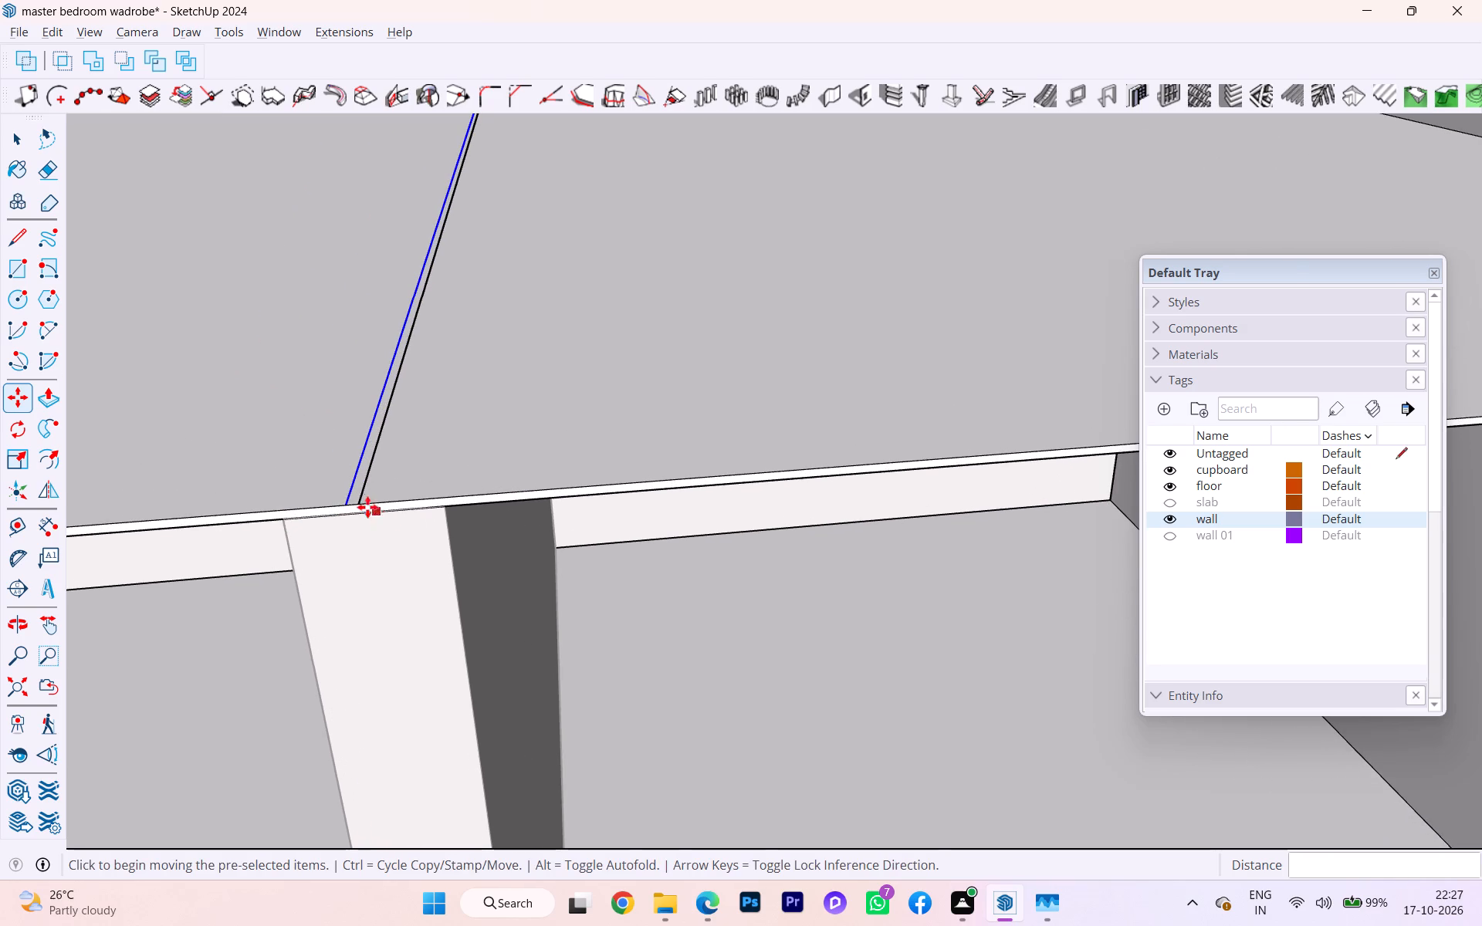
left_click(350, 503)
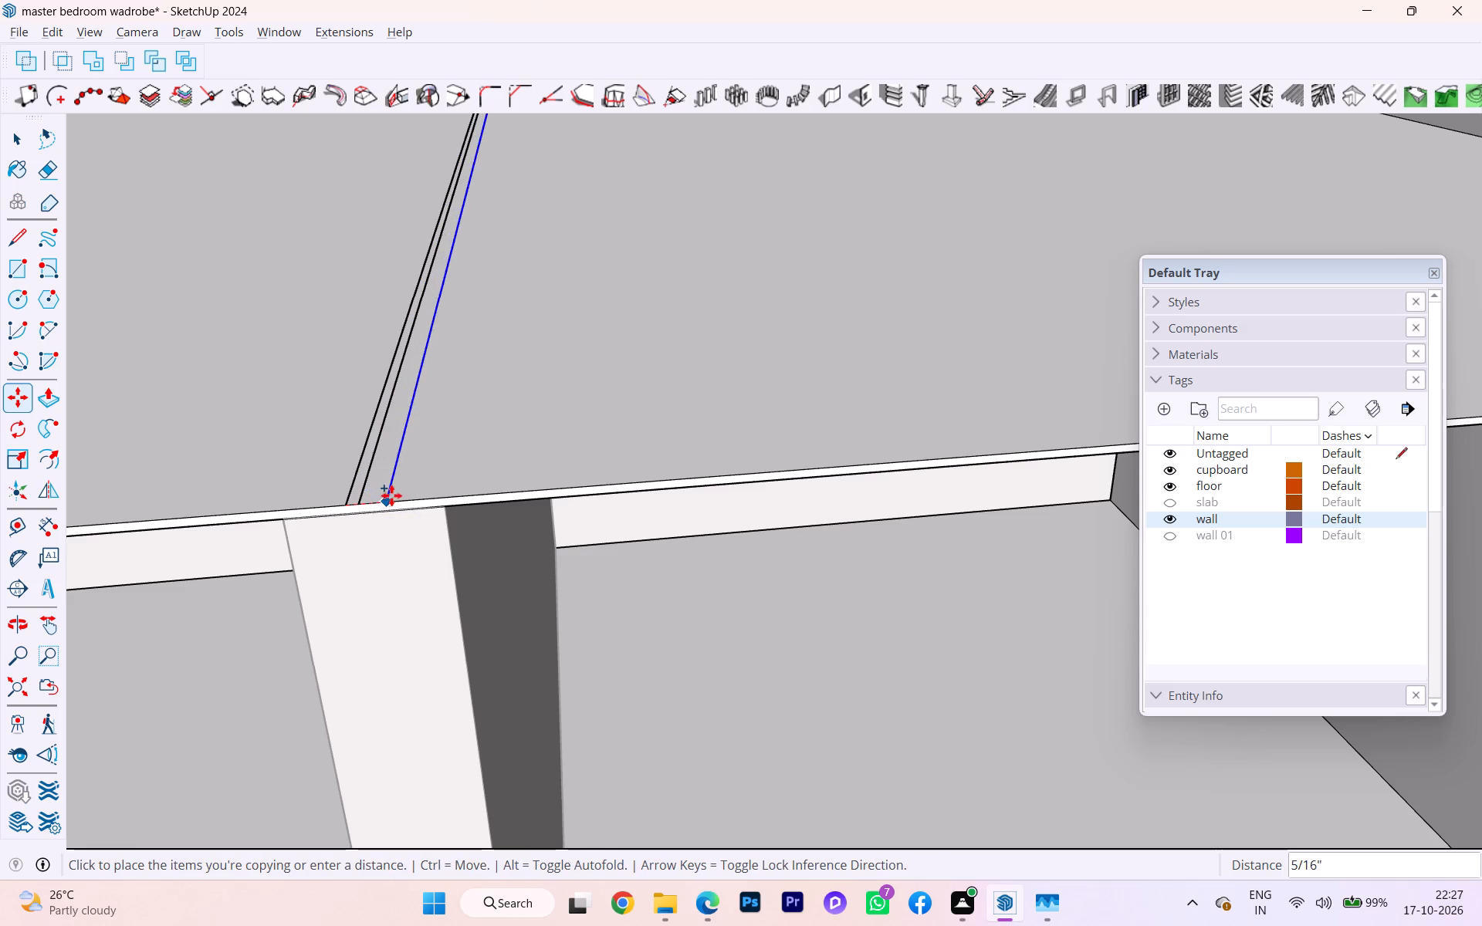
type("4mm")
key("Return")
key("space")
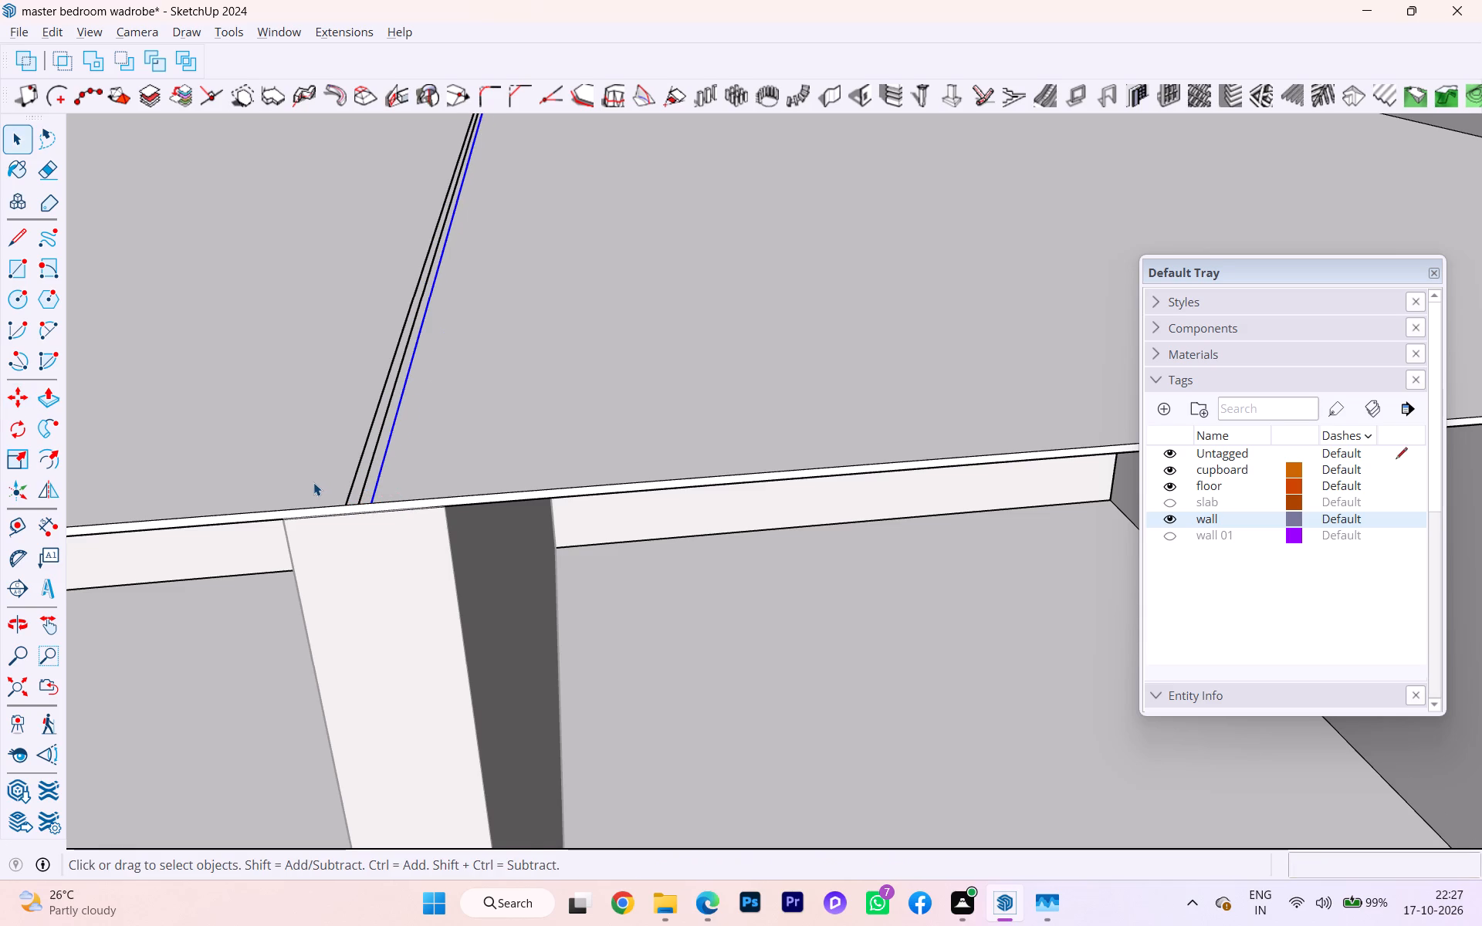
Draw two short lines down the shelf's thin front edge, continuing the outer two dividing lines to its underside.
scroll(313, 482, "up", 3)
key("l")
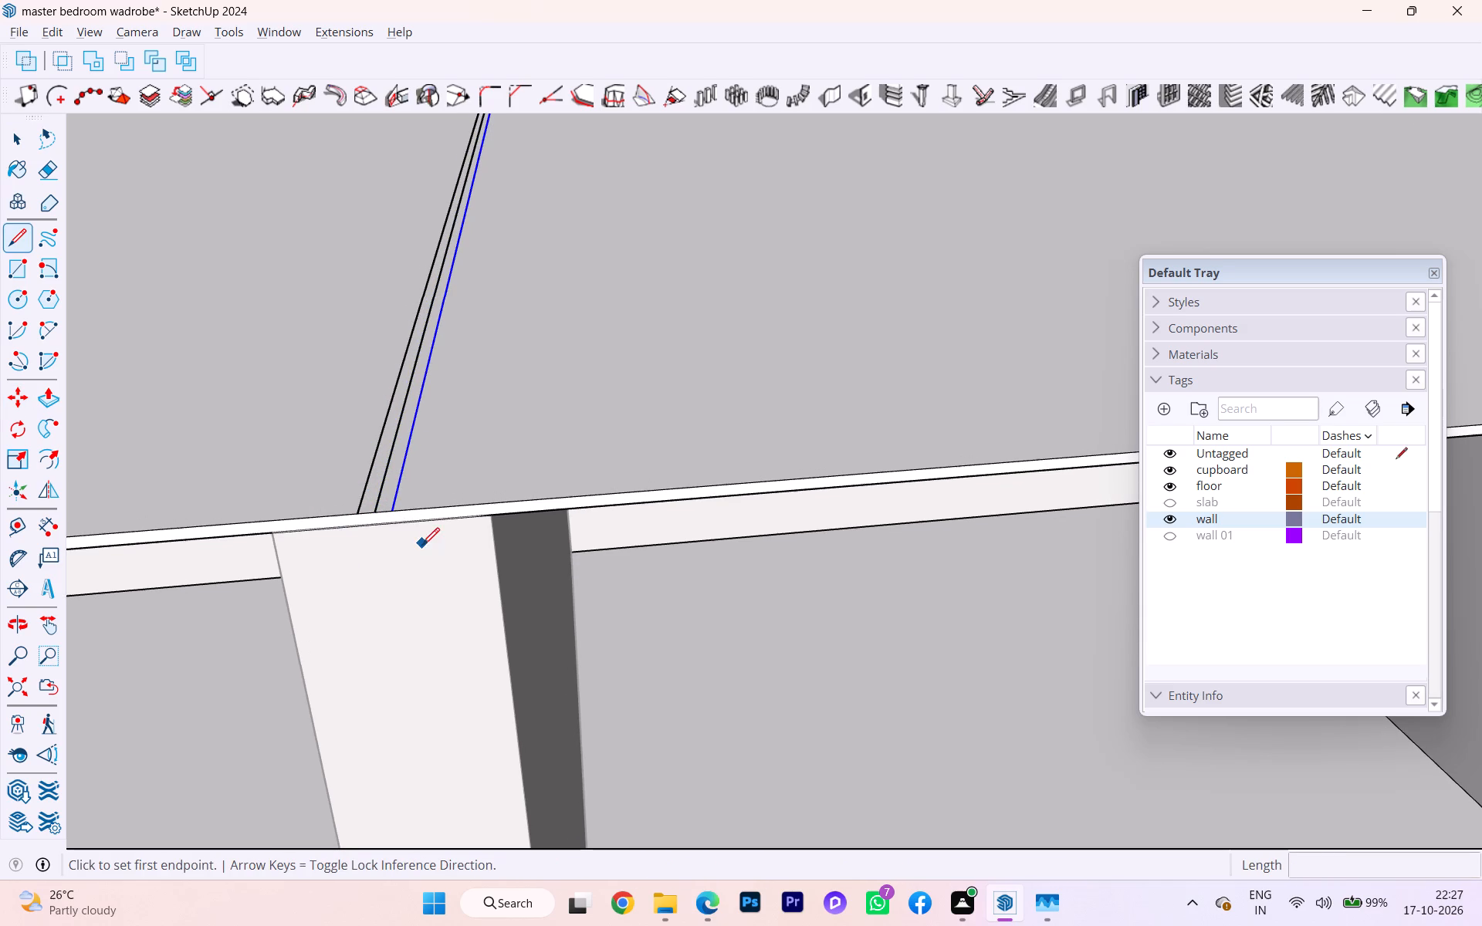
key("Return")
scroll(377, 520, "up", 1)
left_click(357, 514)
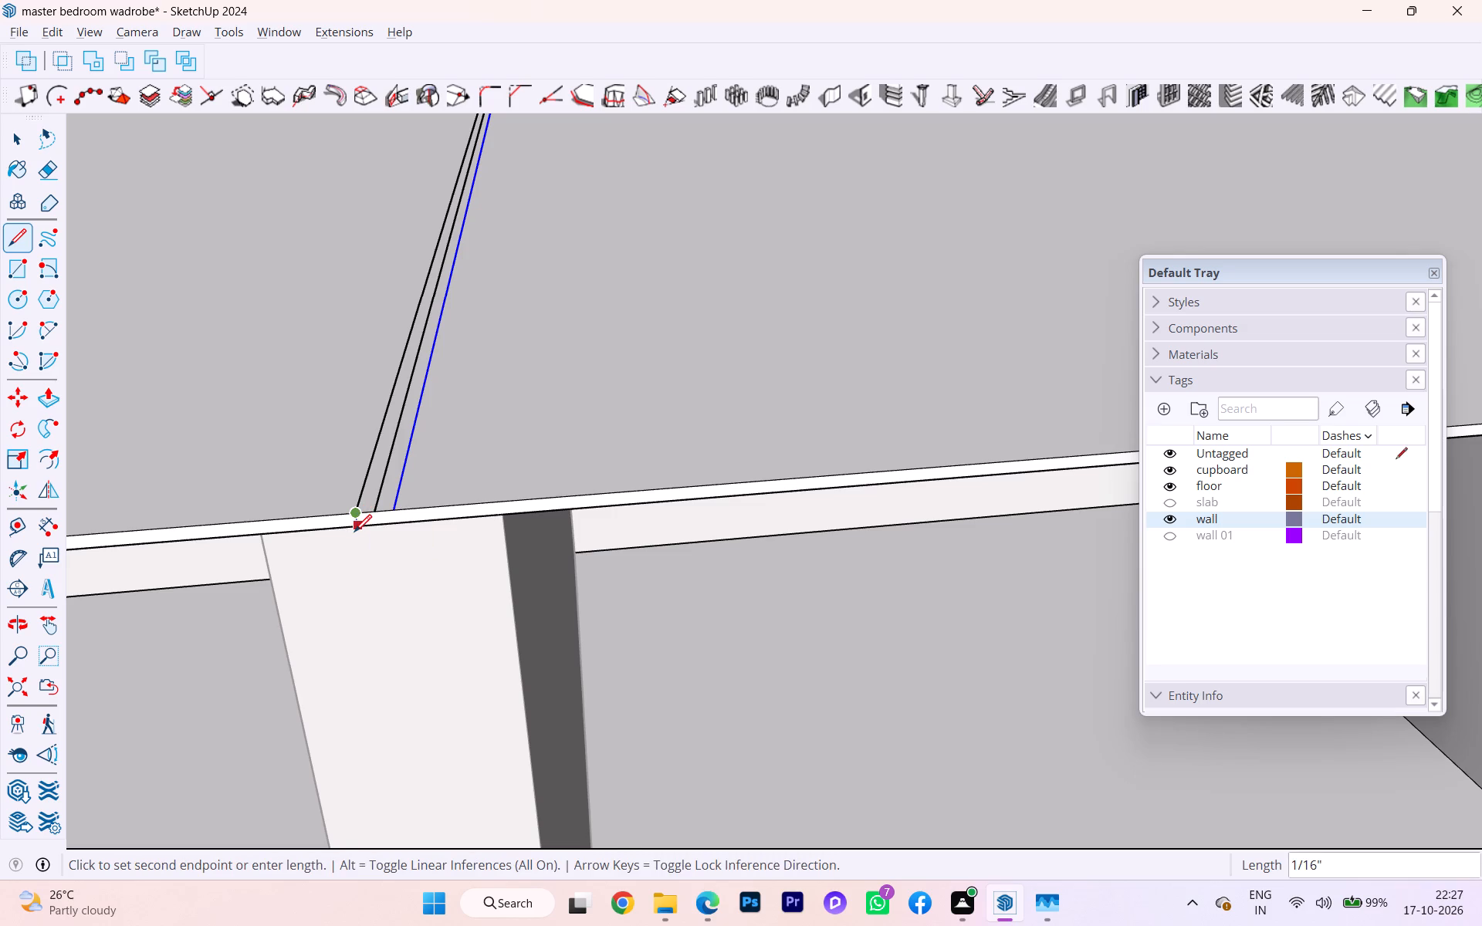
left_click(354, 532)
key("space")
key("l")
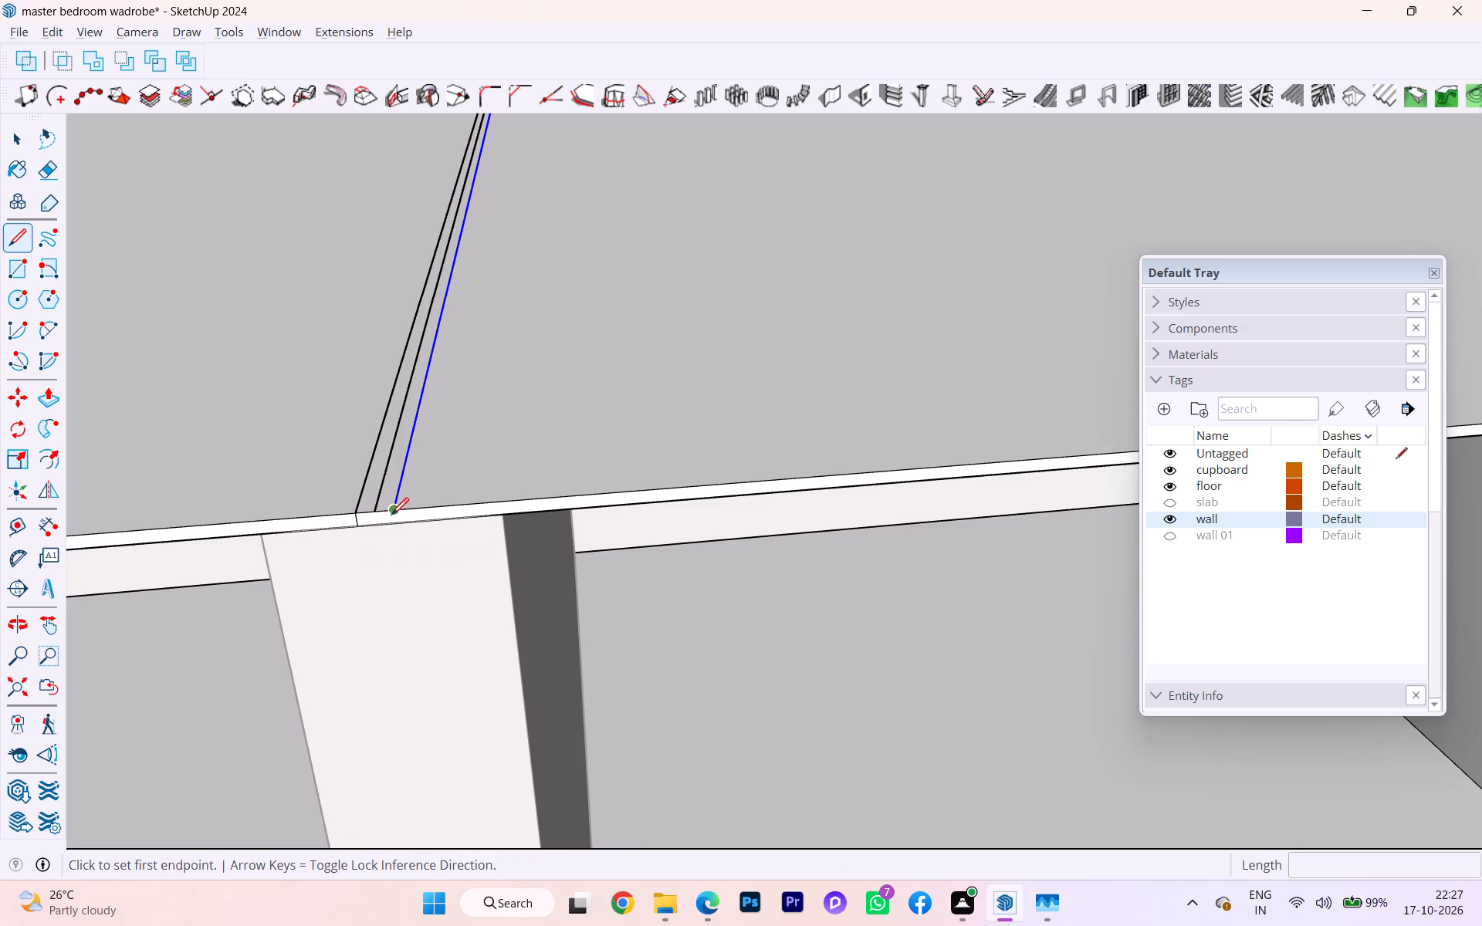
key("Return")
left_click(398, 509)
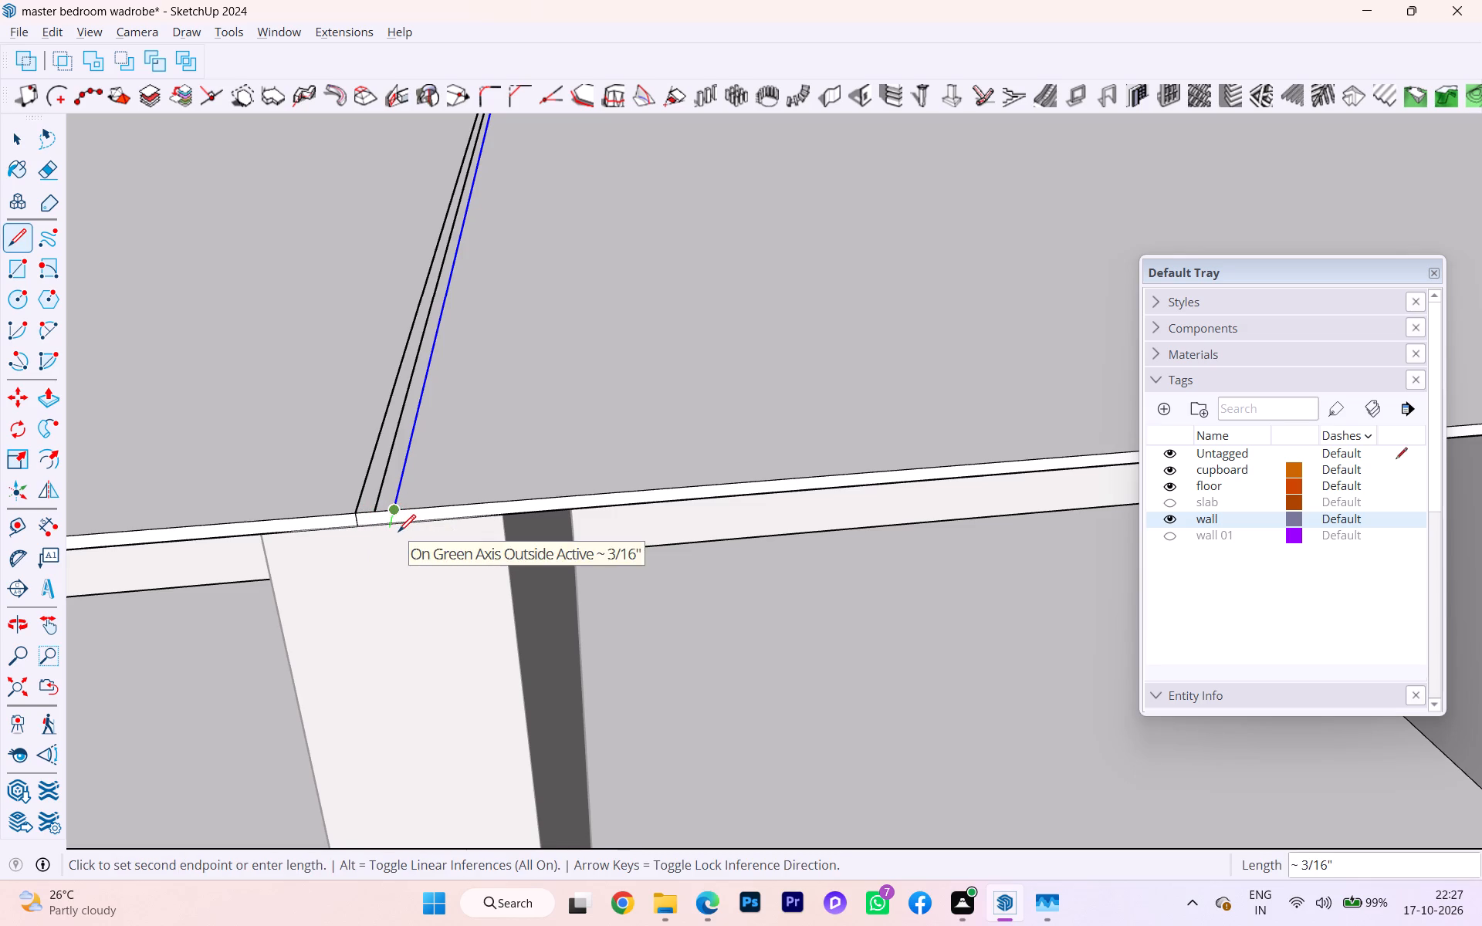
left_click(399, 526)
key("space")
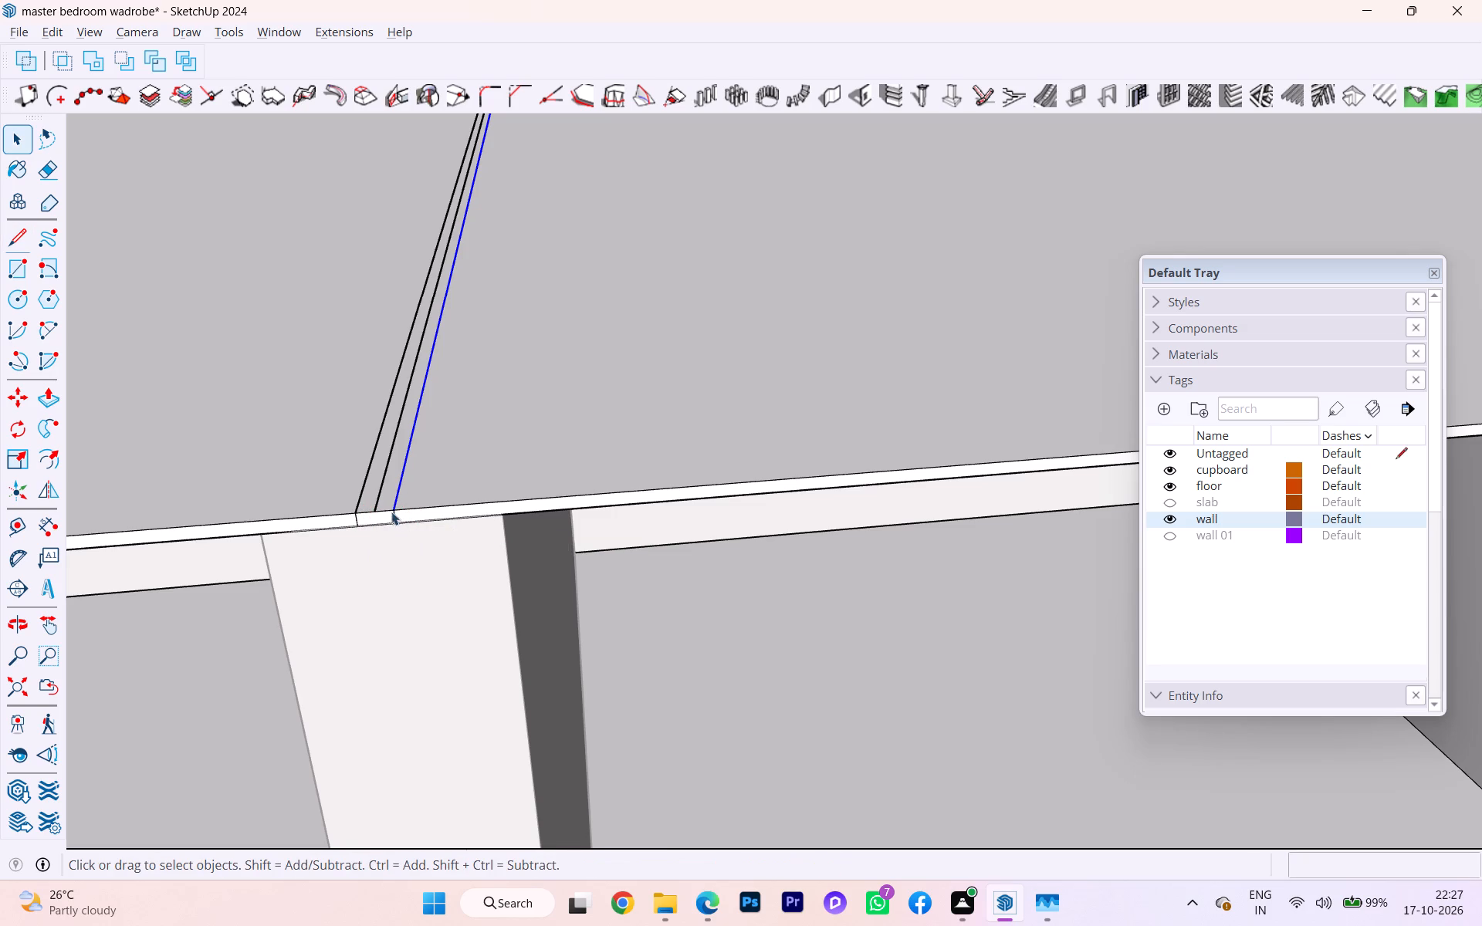
Delete the middle of the three dividing lines on the left bay's shelf, keeping the outer two.
left_click(377, 495)
key("Delete")
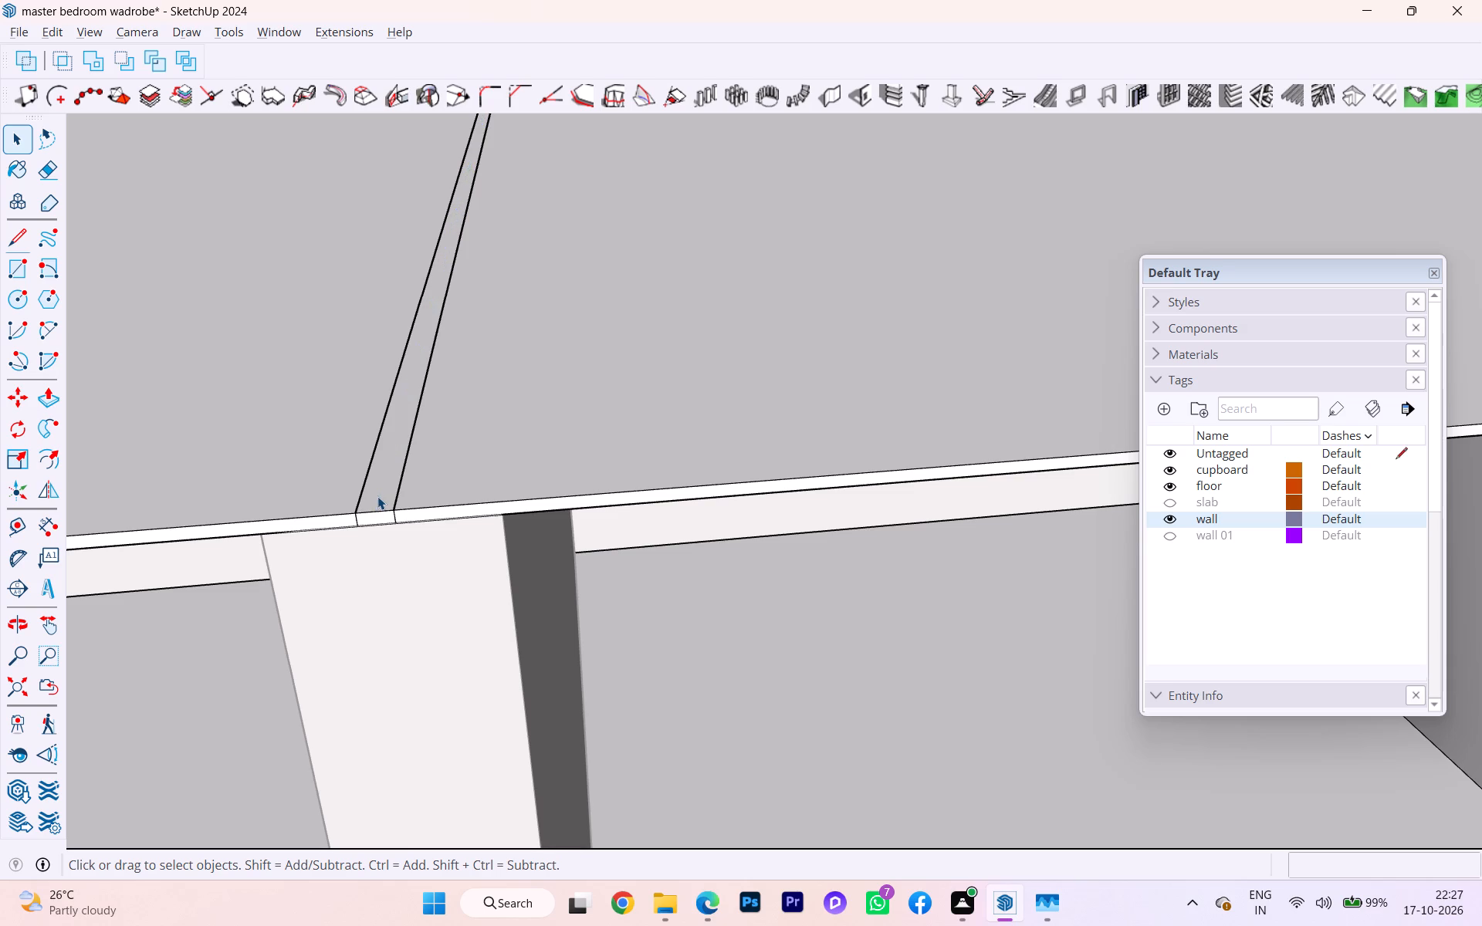
Check whether the narrow strip between the two dividing lines selects as its own face.
left_click(381, 495)
left_click(381, 508)
double_click(378, 498)
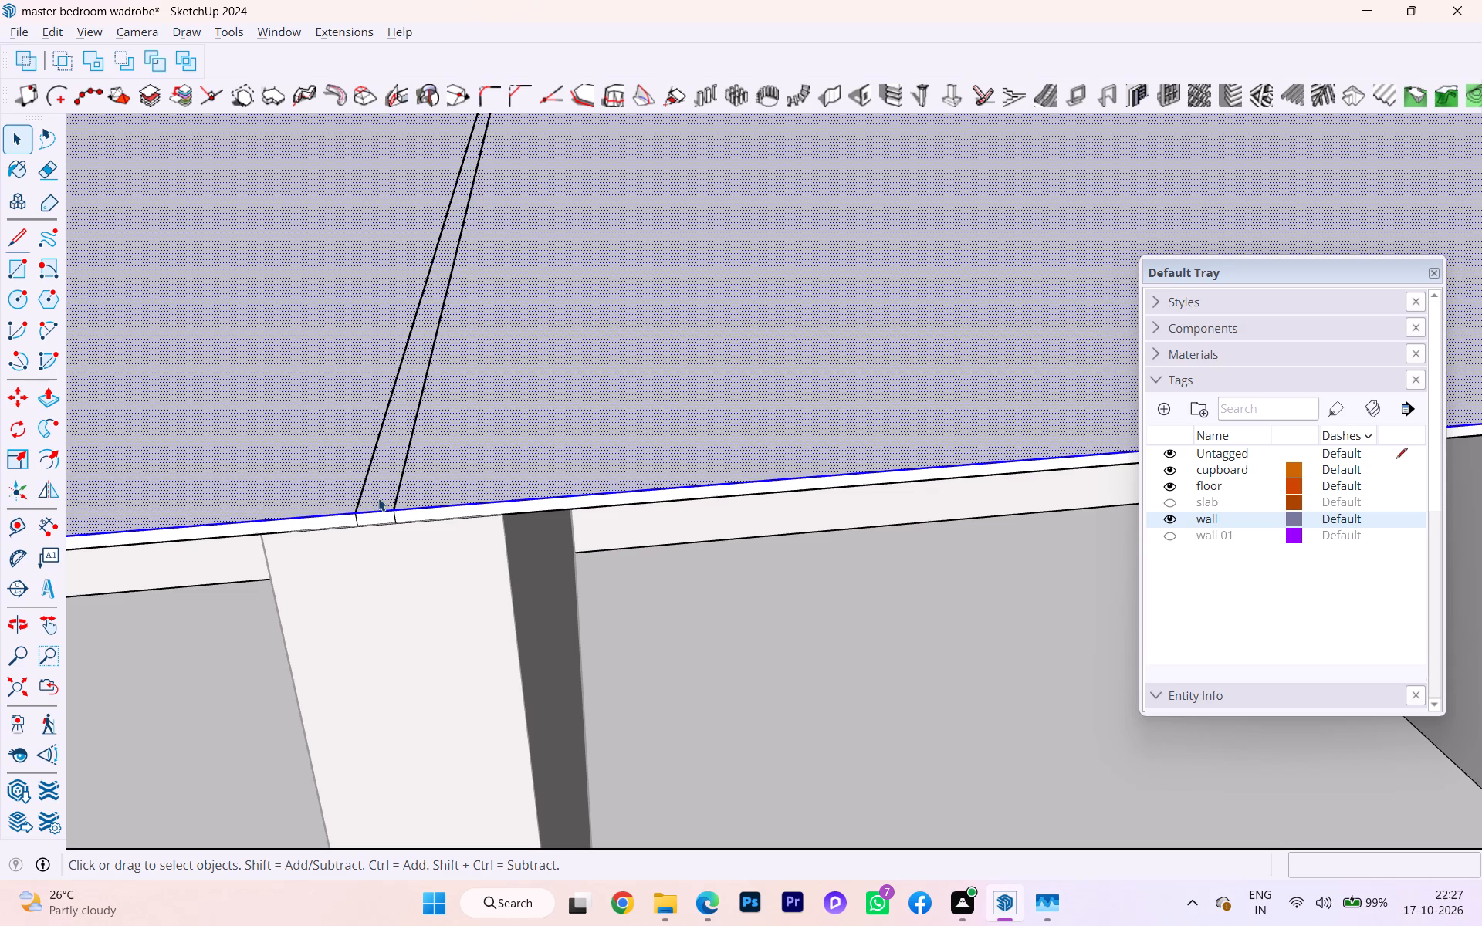
double_click(376, 490)
double_click(376, 490)
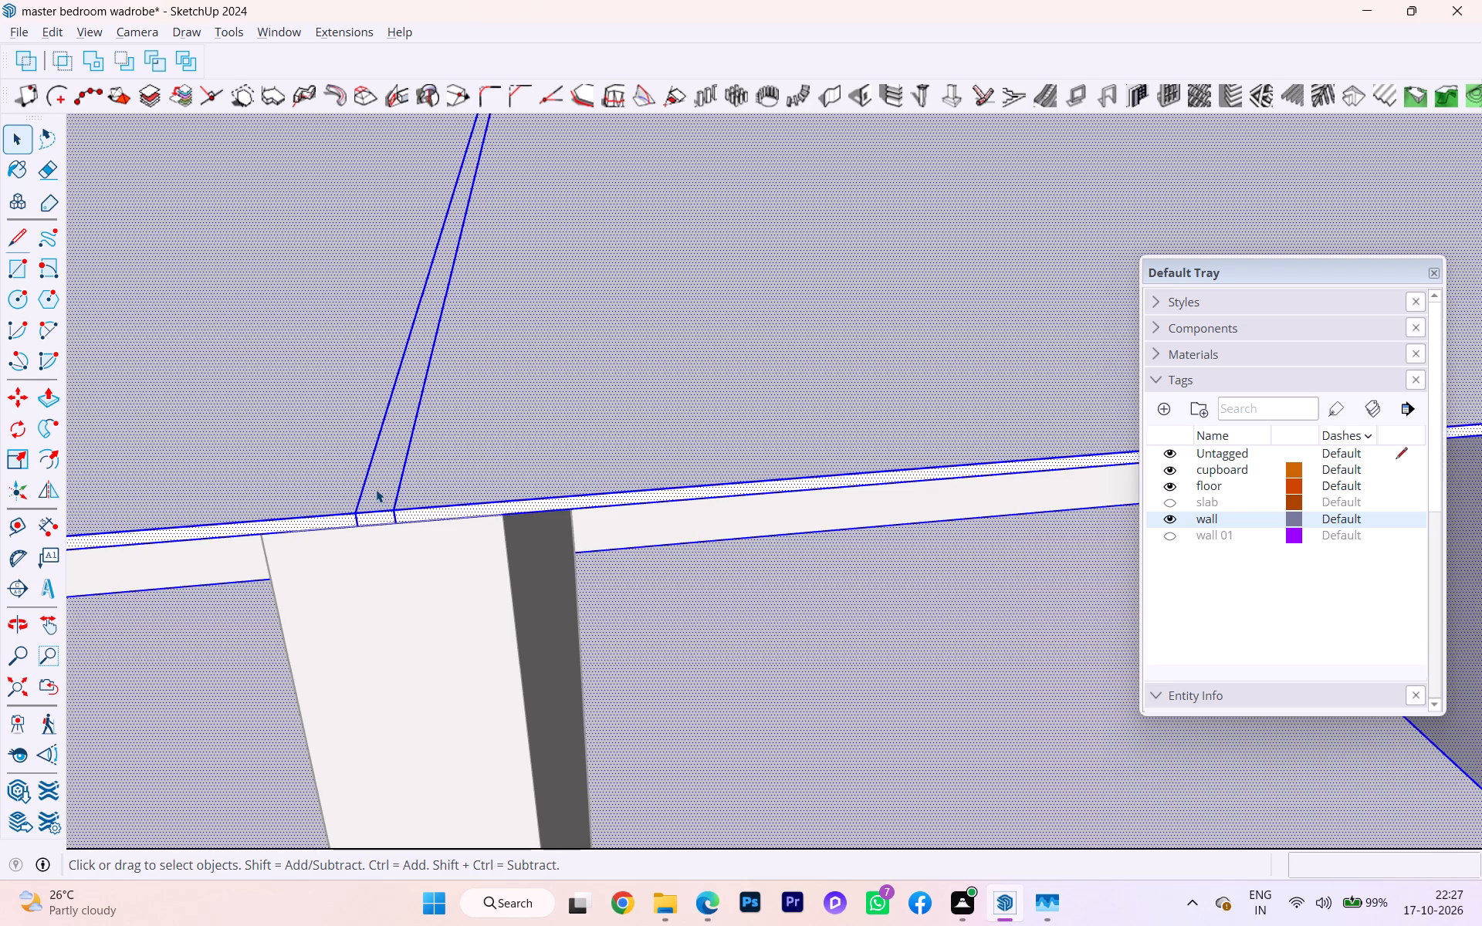
triple_click(376, 489)
triple_click(376, 489)
triple_click(376, 489)
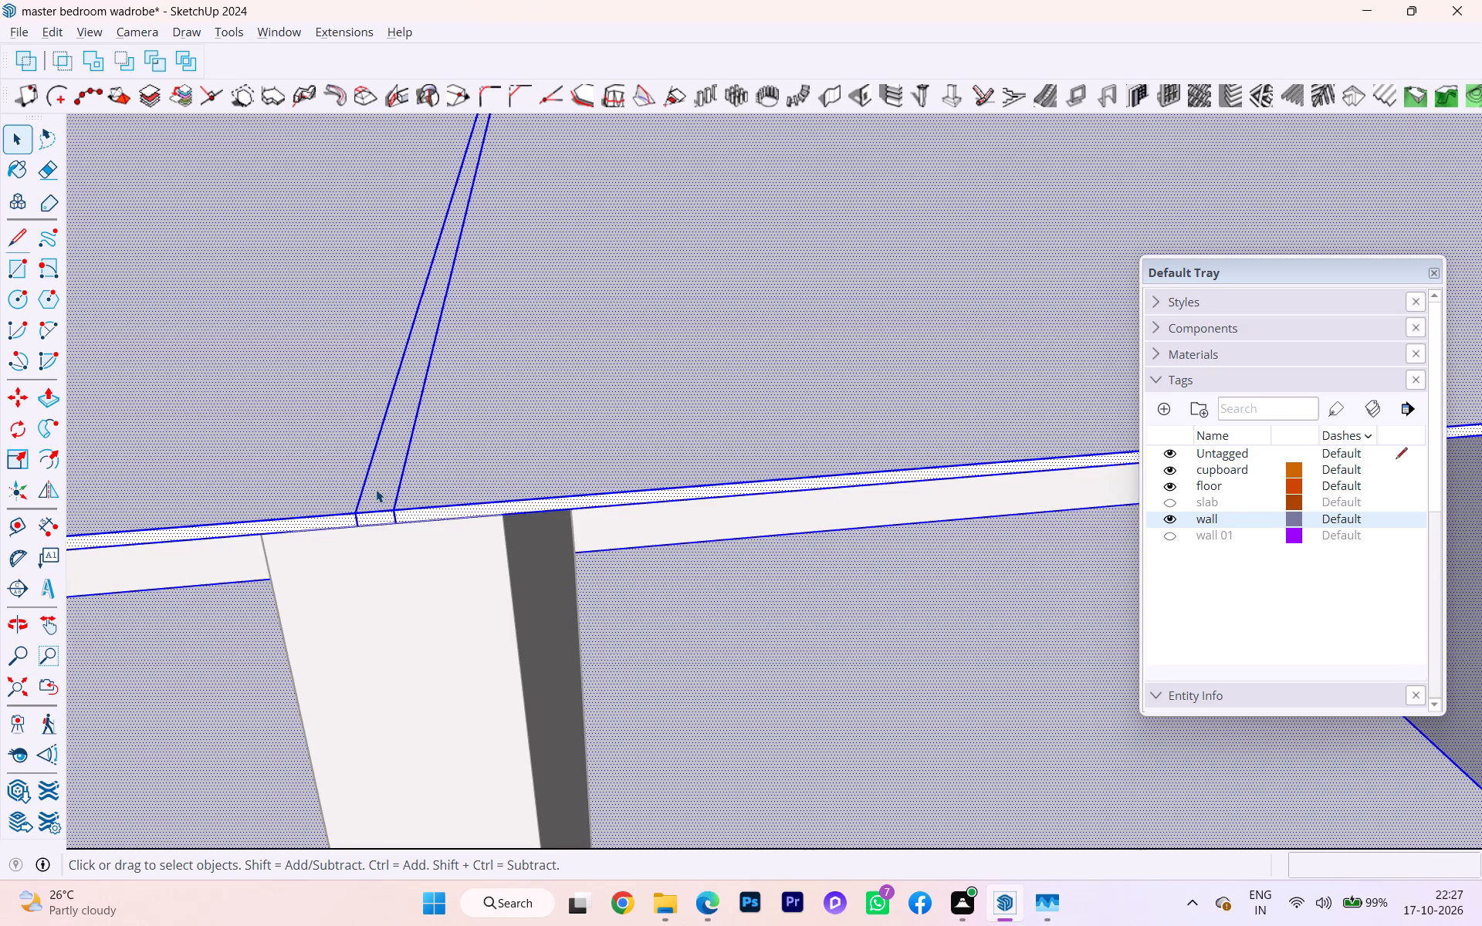
scroll(365, 479, "down", 7)
double_click(381, 481)
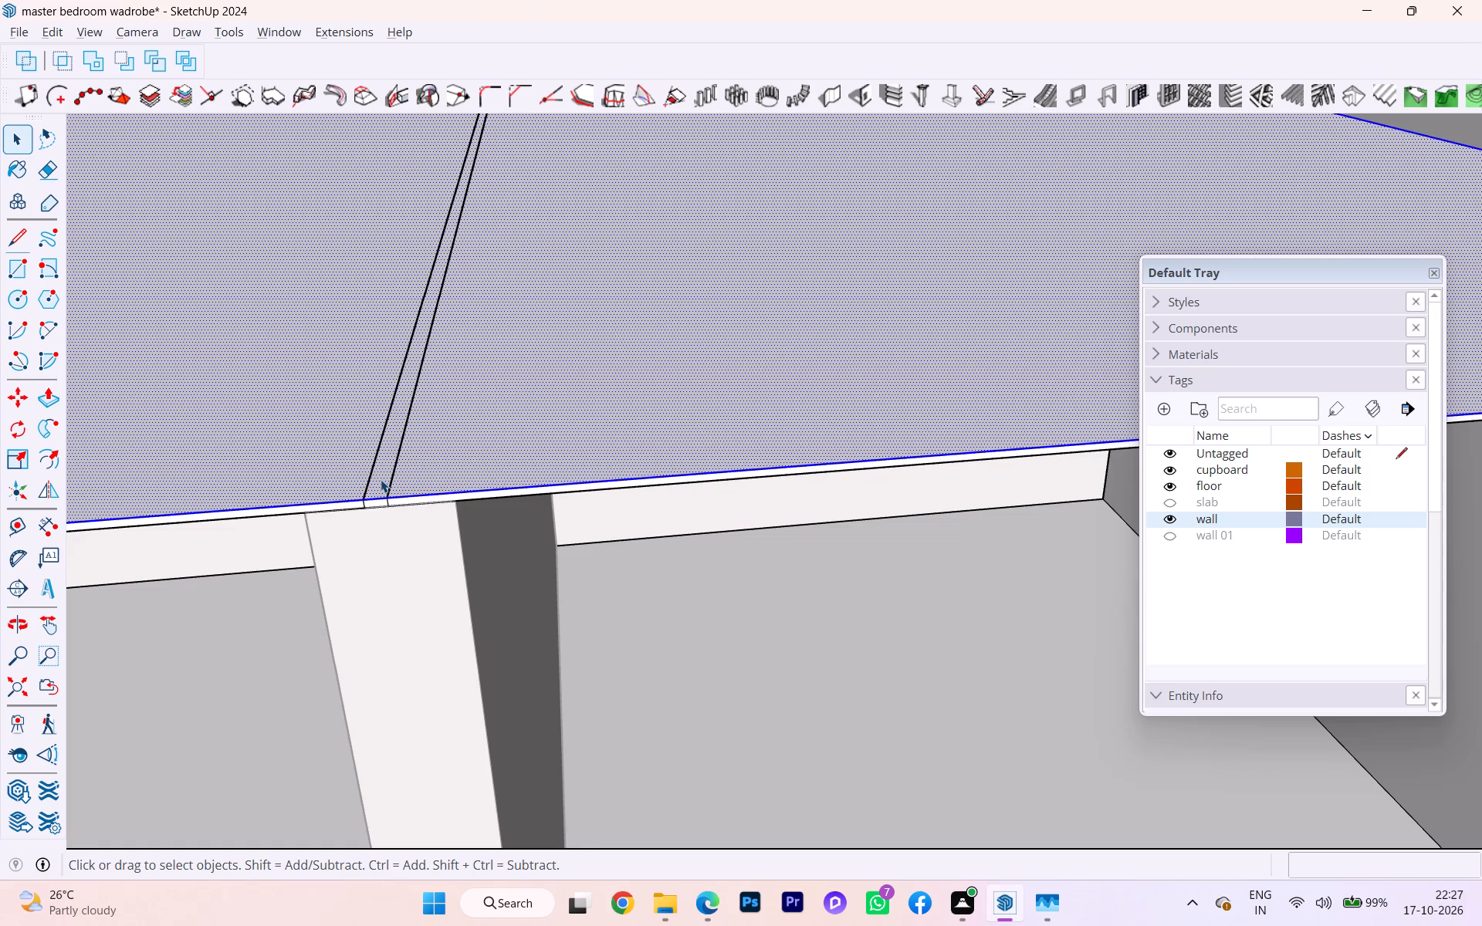
left_click(378, 477)
left_click(378, 477)
double_click(378, 477)
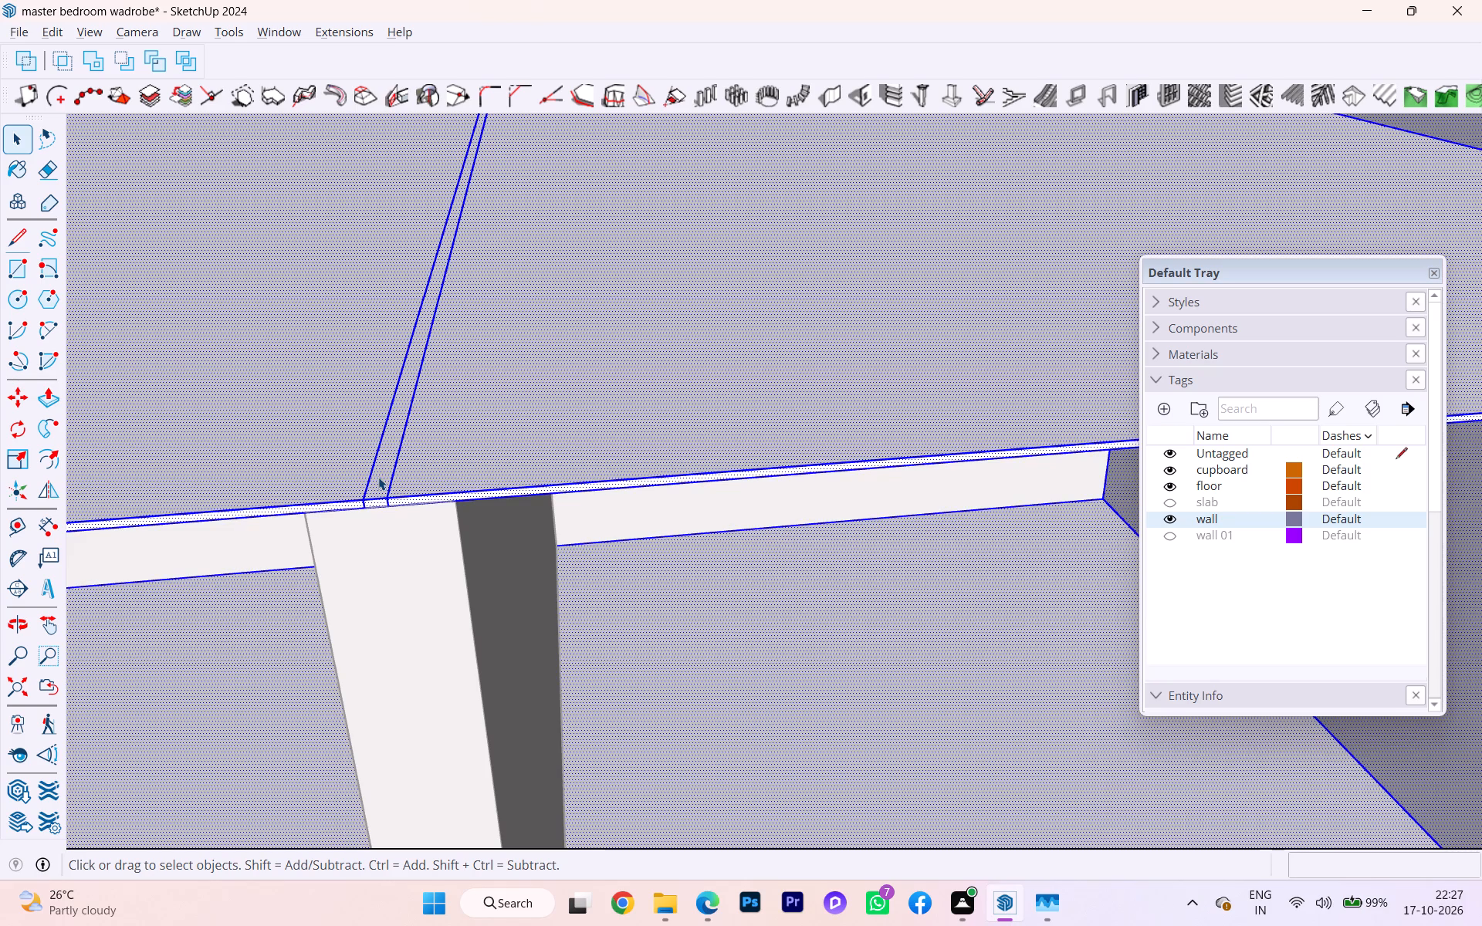
triple_click(378, 477)
left_click(378, 477)
Check on the whole left bay shelf whether its top selects as separate faces on either side of the dividing lines.
scroll(378, 477, "down", 2)
scroll(383, 478, "up", 2)
scroll(384, 479, "down", 2)
scroll(443, 492, "up", 1)
scroll(444, 492, "down", 1)
scroll(444, 492, "up", 1)
scroll(444, 493, "down", 1)
scroll(444, 493, "up", 1)
scroll(446, 495, "down", 2)
scroll(446, 495, "up", 2)
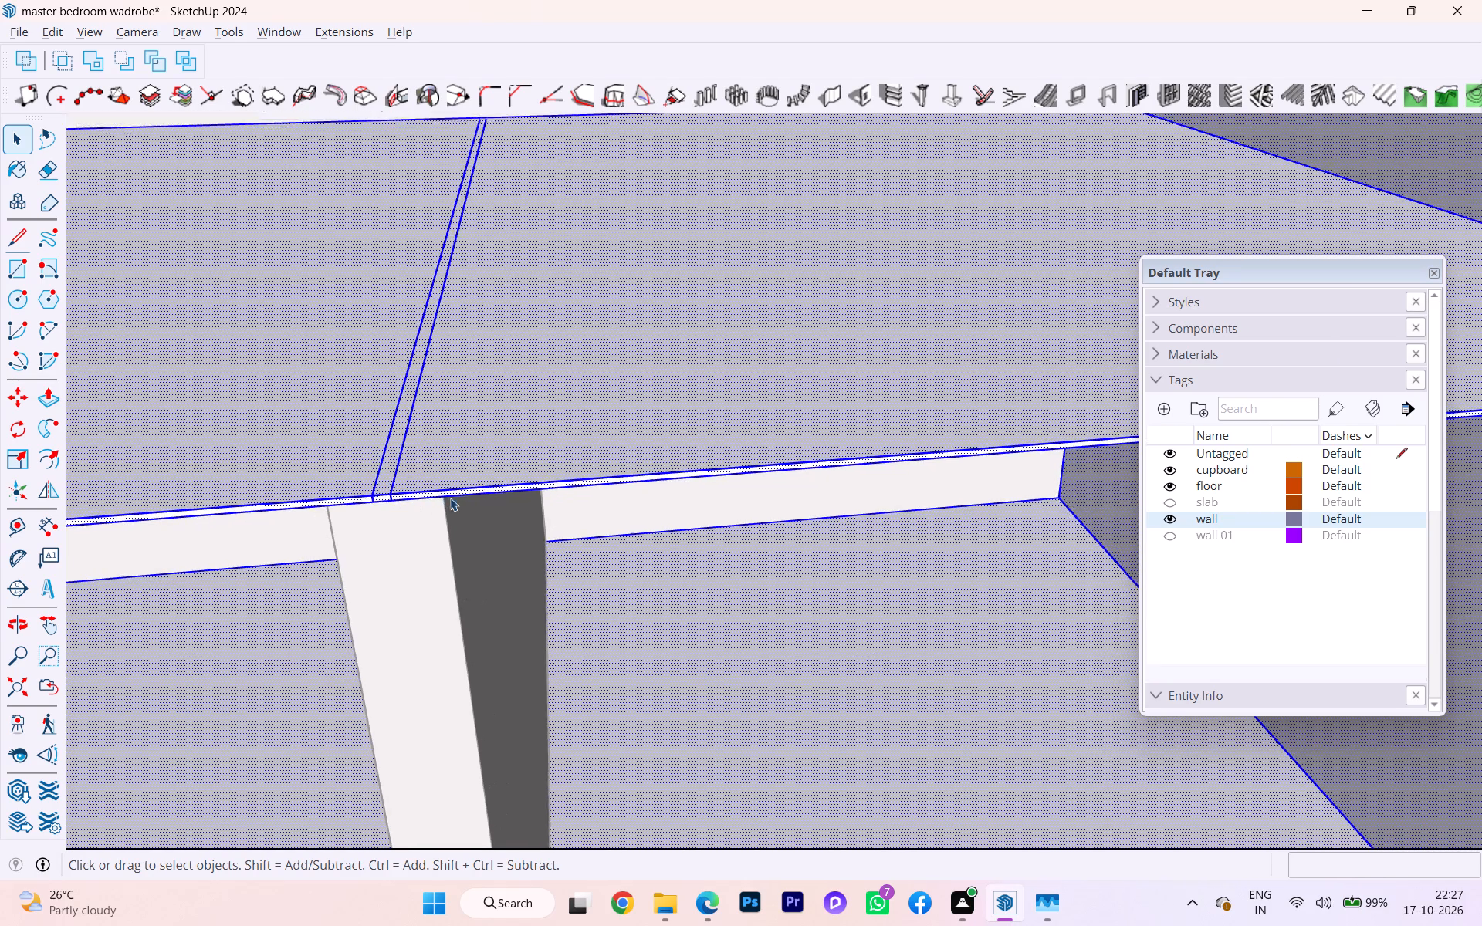
scroll(463, 505, "down", 7)
scroll(463, 505, "up", 2)
scroll(464, 505, "down", 8)
scroll(475, 516, "up", 2)
scroll(475, 516, "down", 3)
scroll(475, 516, "up", 3)
scroll(475, 516, "down", 7)
scroll(488, 519, "up", 2)
scroll(488, 519, "down", 1)
scroll(488, 519, "up", 1)
scroll(488, 519, "down", 3)
scroll(488, 518, "up", 5)
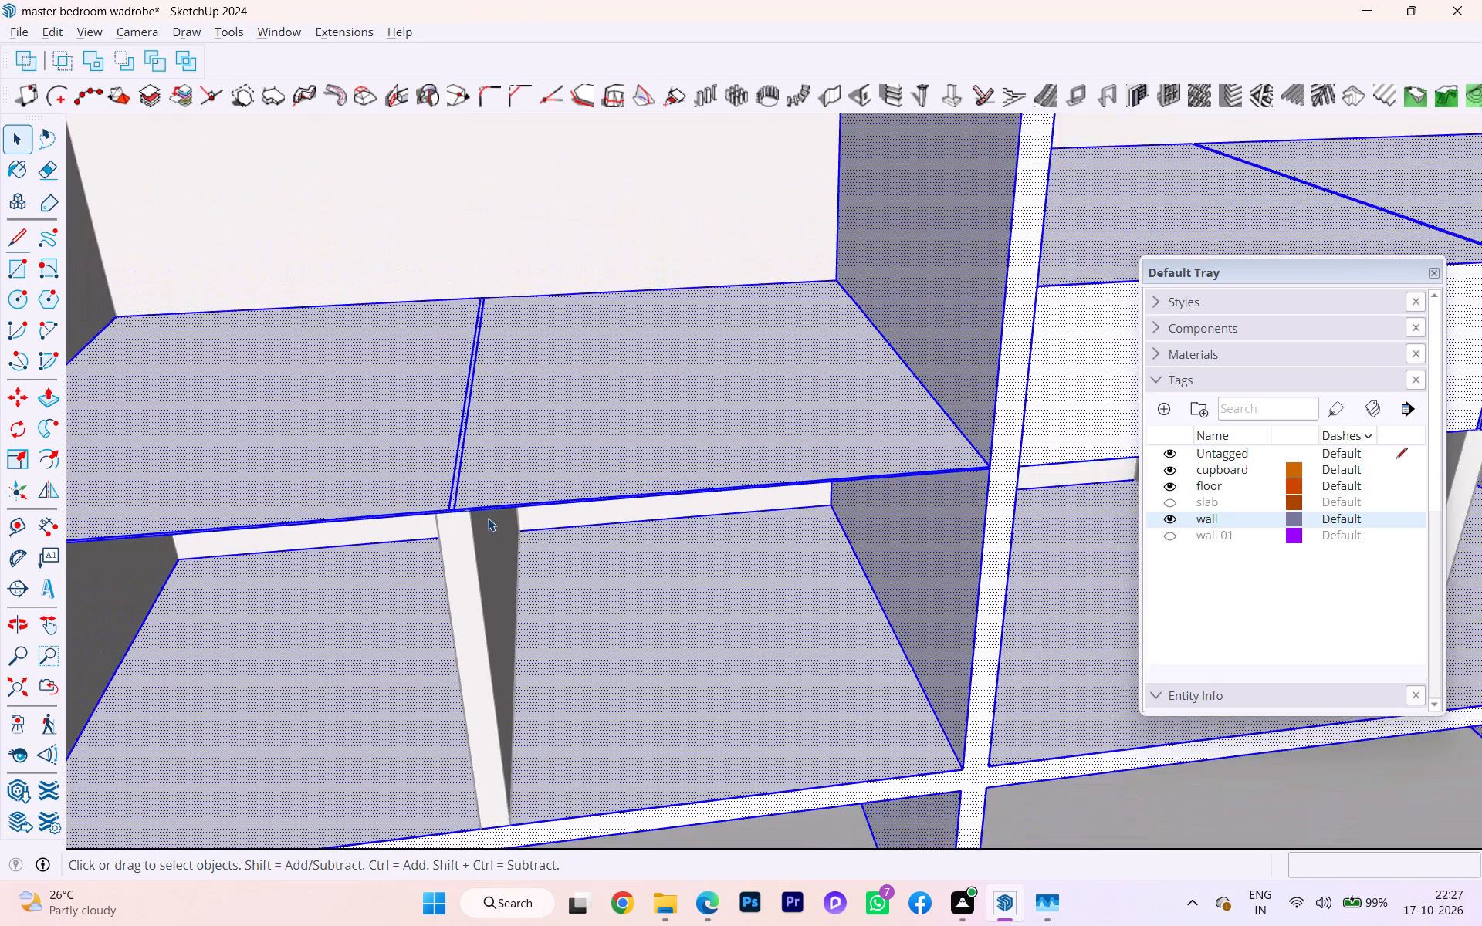
scroll(488, 518, "down", 4)
scroll(497, 513, "up", 1)
scroll(497, 513, "down", 4)
left_click(483, 461)
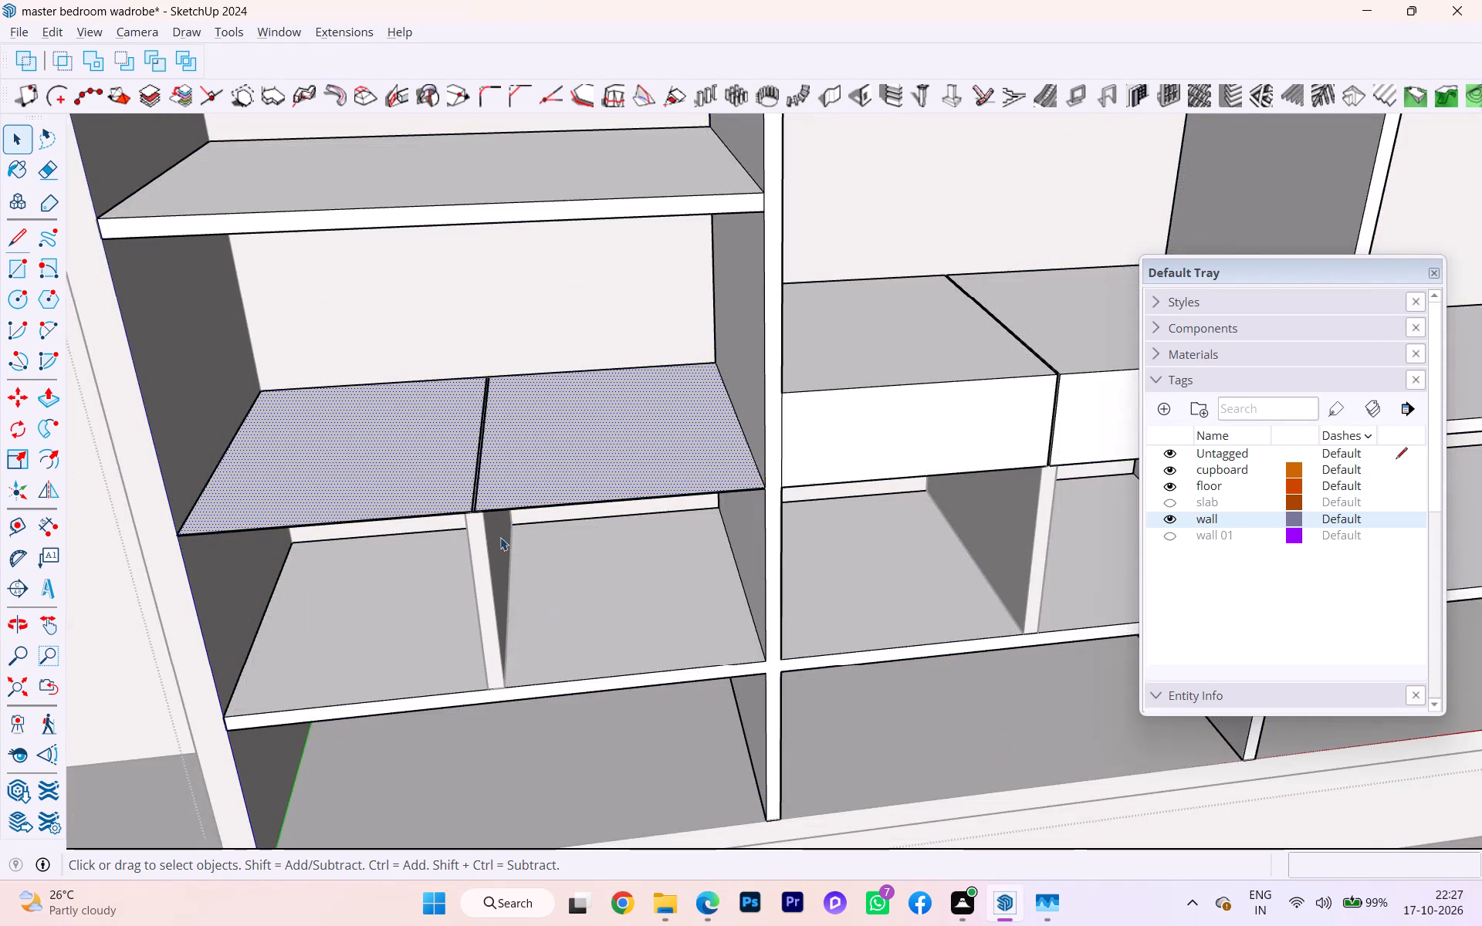
scroll(485, 484, "up", 2)
scroll(483, 478, "down", 1)
scroll(482, 473, "up", 4)
left_click(343, 474)
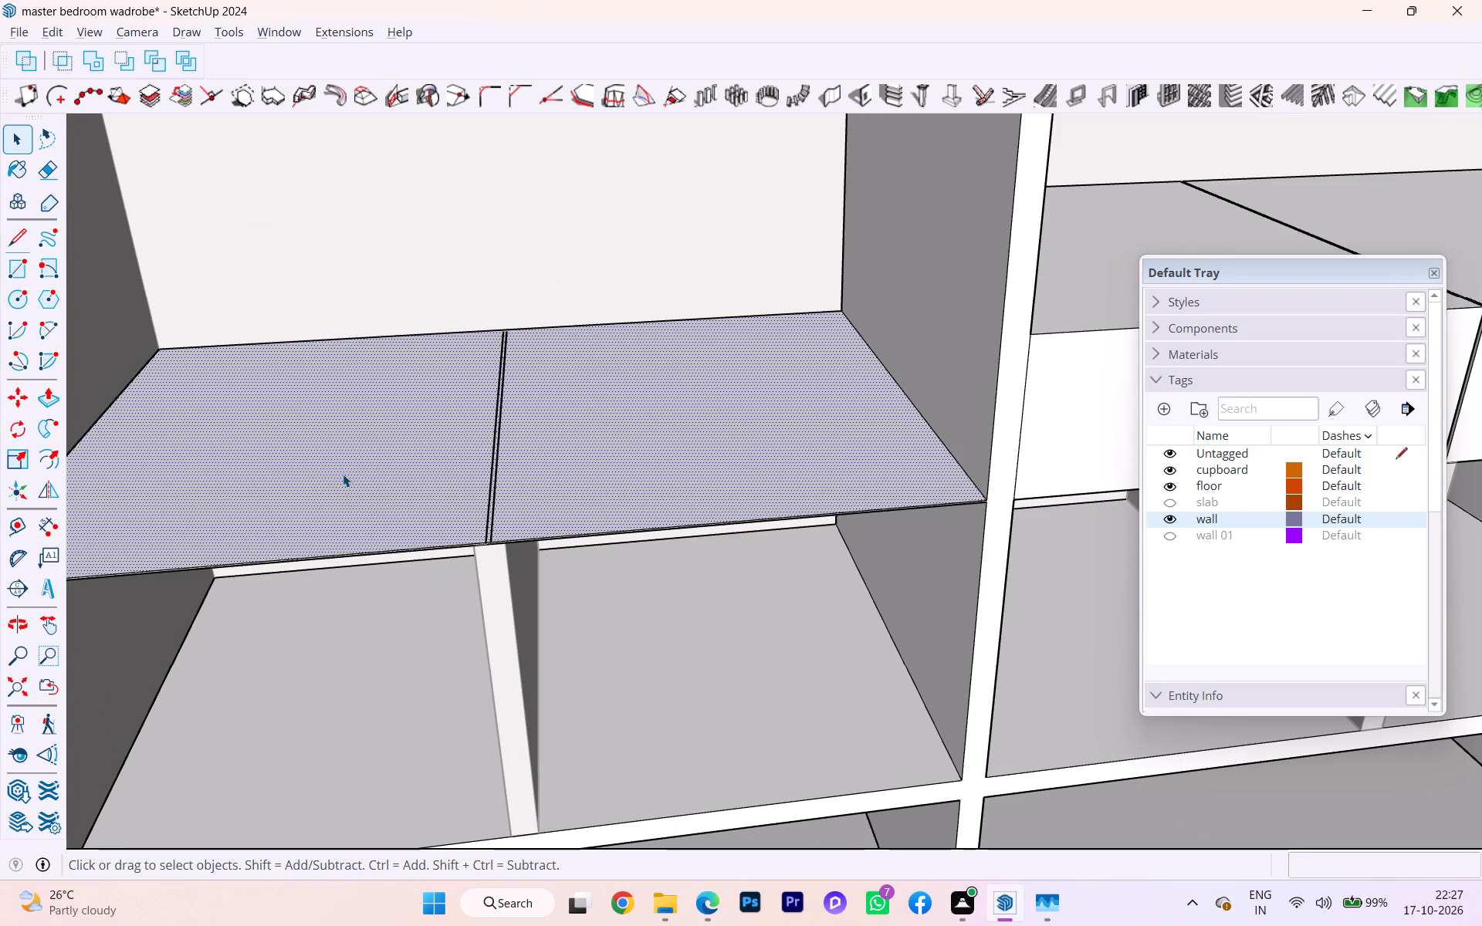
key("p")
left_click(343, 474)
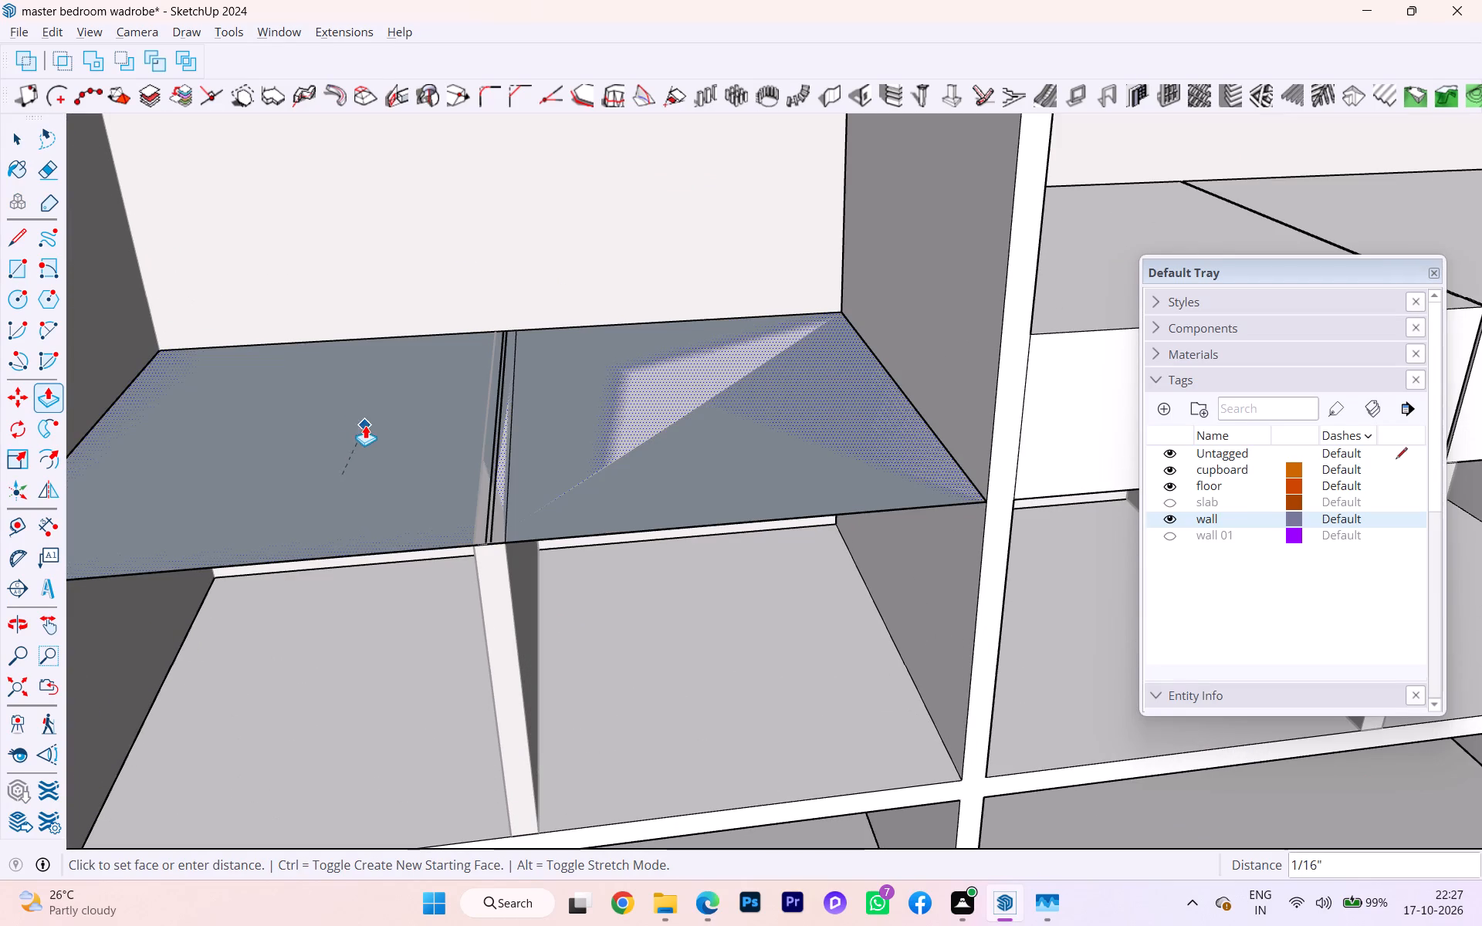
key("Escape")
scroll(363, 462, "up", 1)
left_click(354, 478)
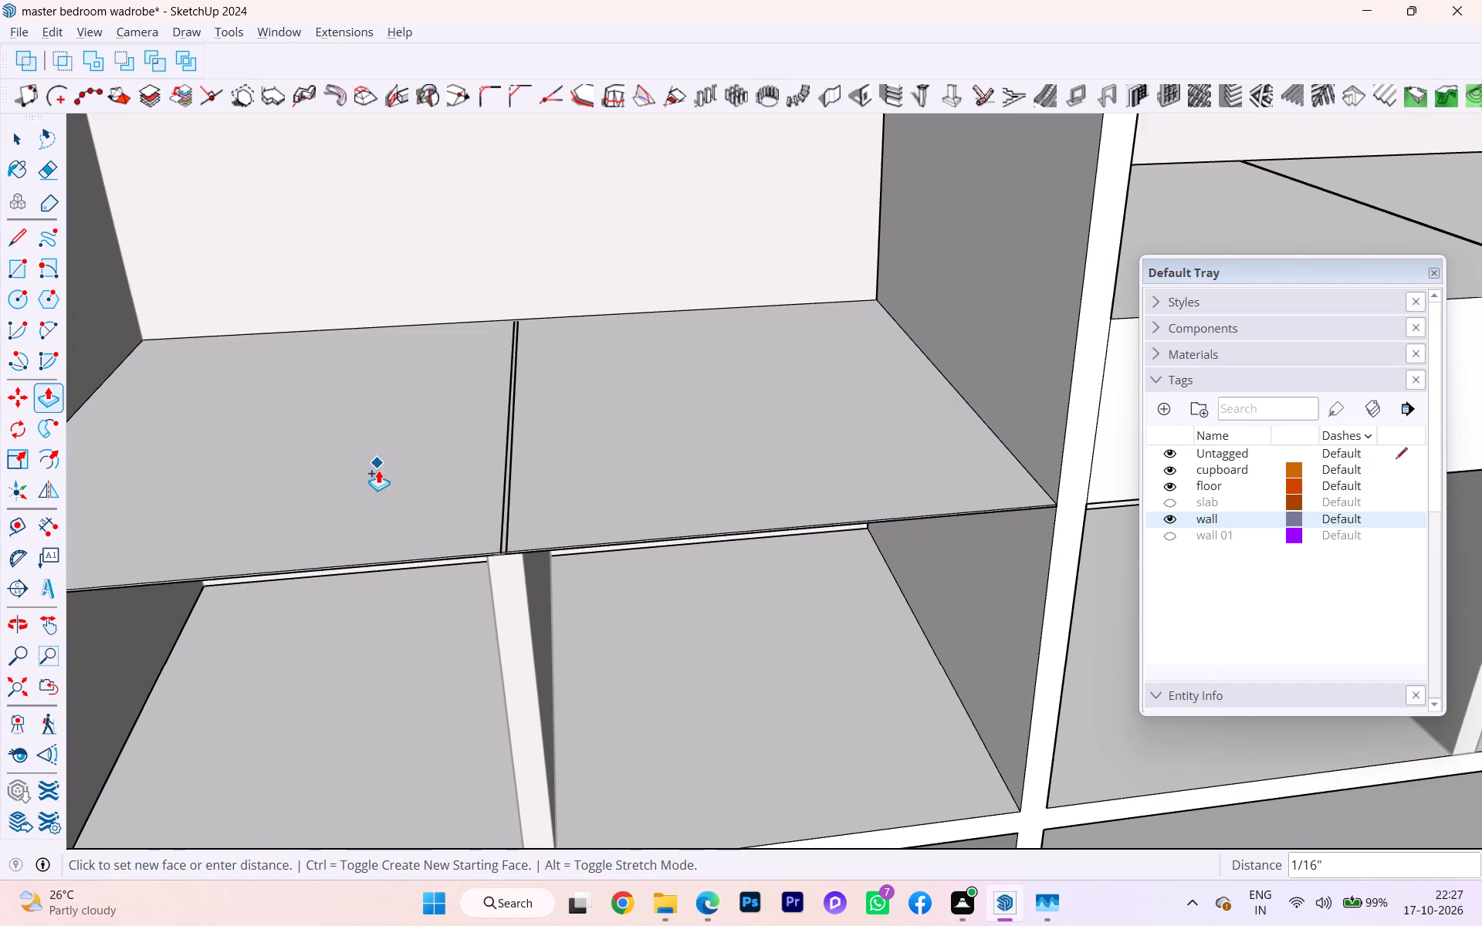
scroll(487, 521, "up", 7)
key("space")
Check whether the narrow strip between the two dividing lines on the left bay shelf's top selects separately from the connected geometry.
scroll(523, 543, "up", 2)
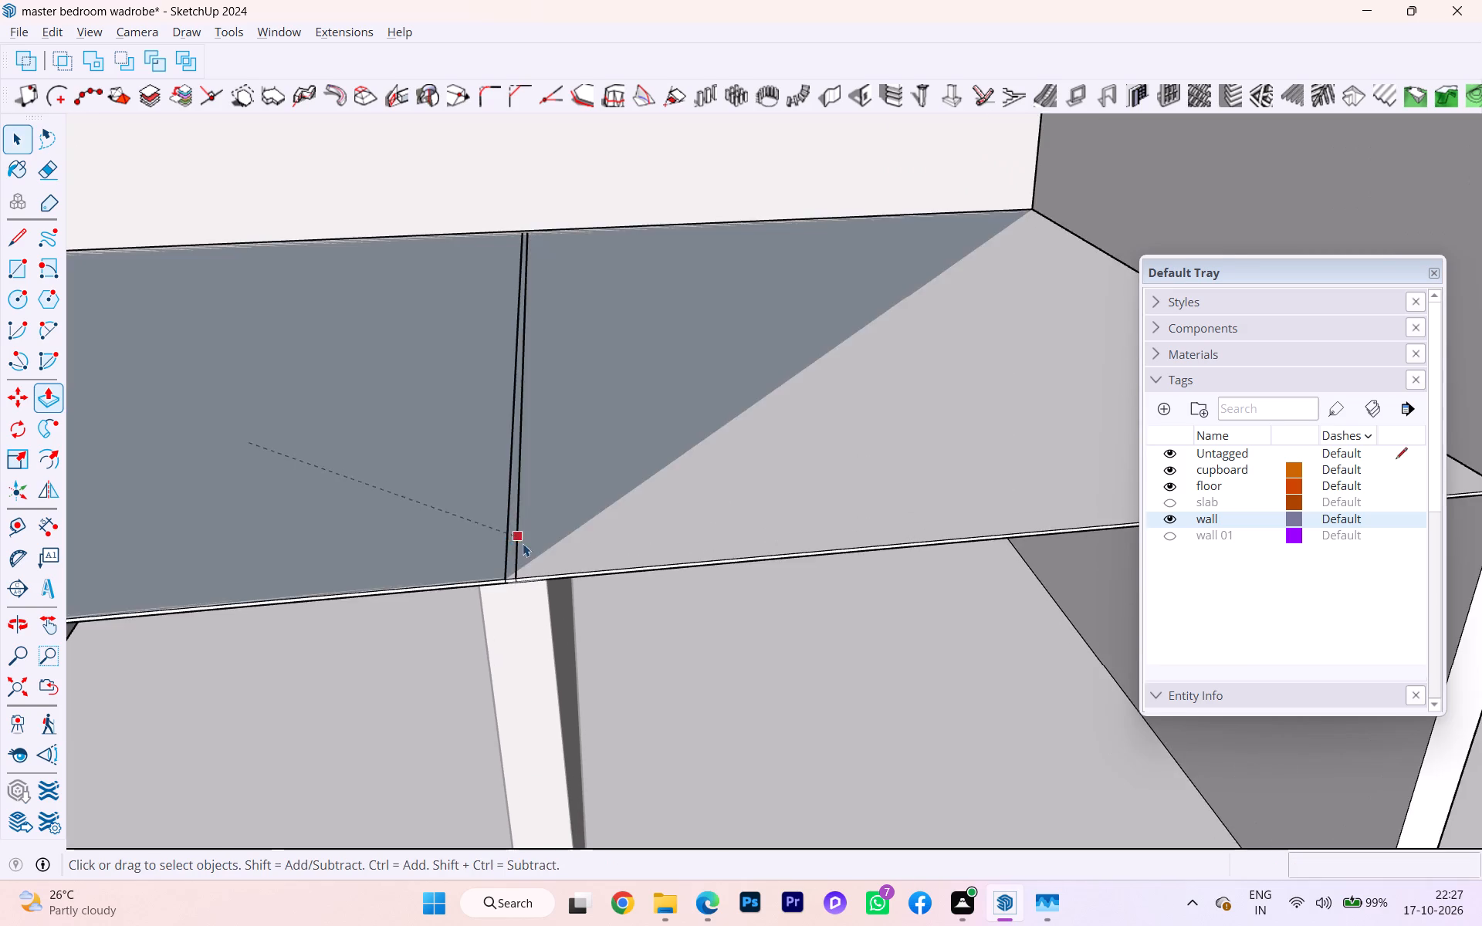
scroll(492, 557, "up", 3)
scroll(513, 566, "down", 1)
scroll(513, 566, "up", 1)
scroll(519, 563, "down", 1)
scroll(519, 563, "up", 2)
left_click(504, 573)
triple_click(505, 573)
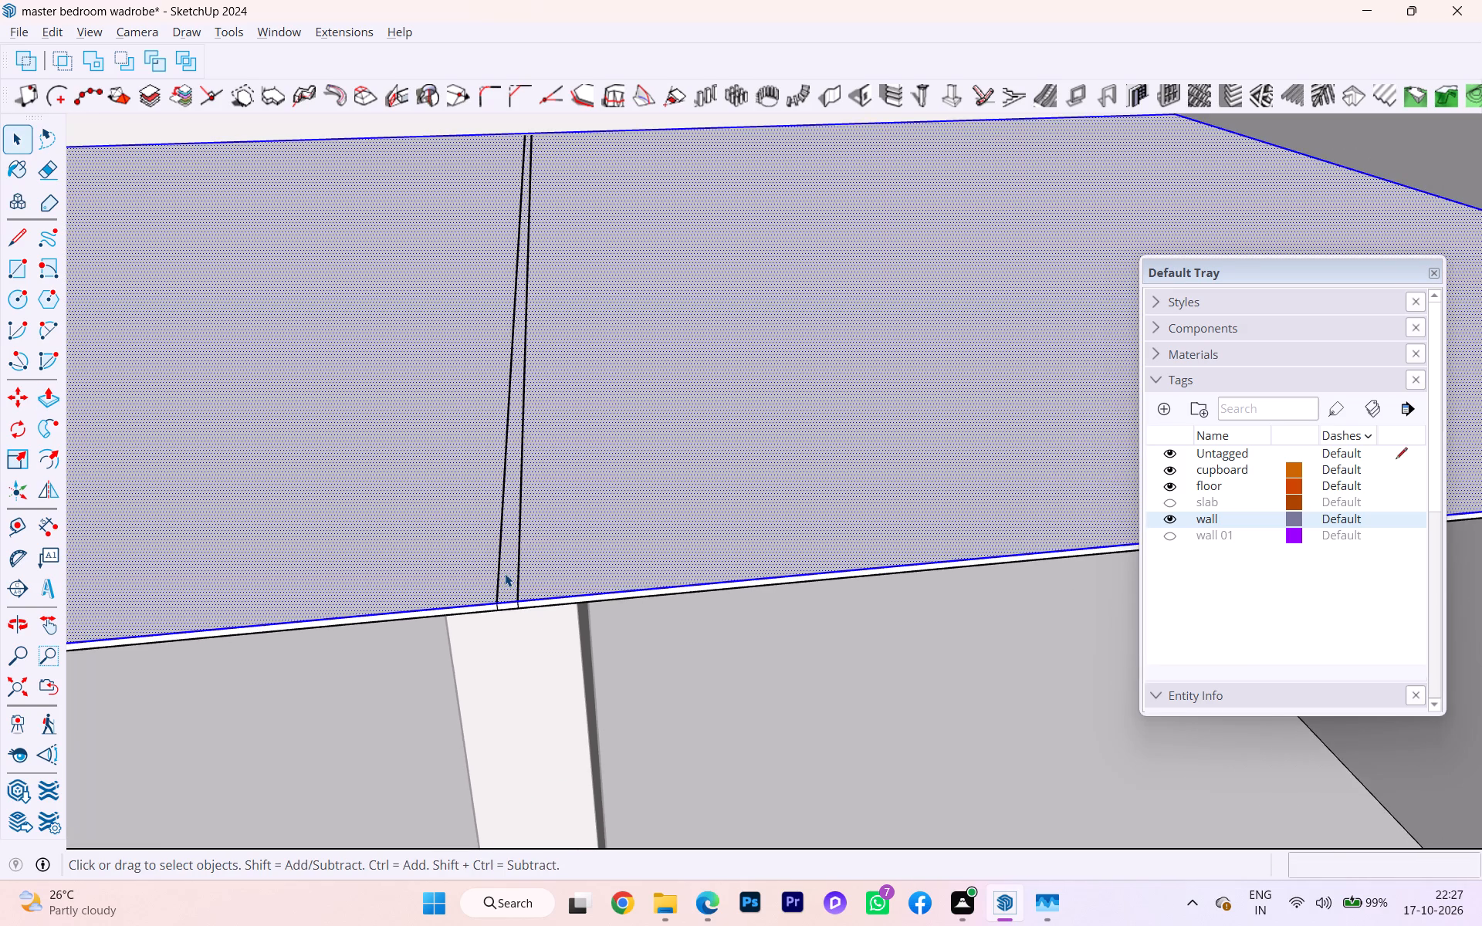
triple_click(505, 573)
triple_click(505, 573)
triple_click(505, 573)
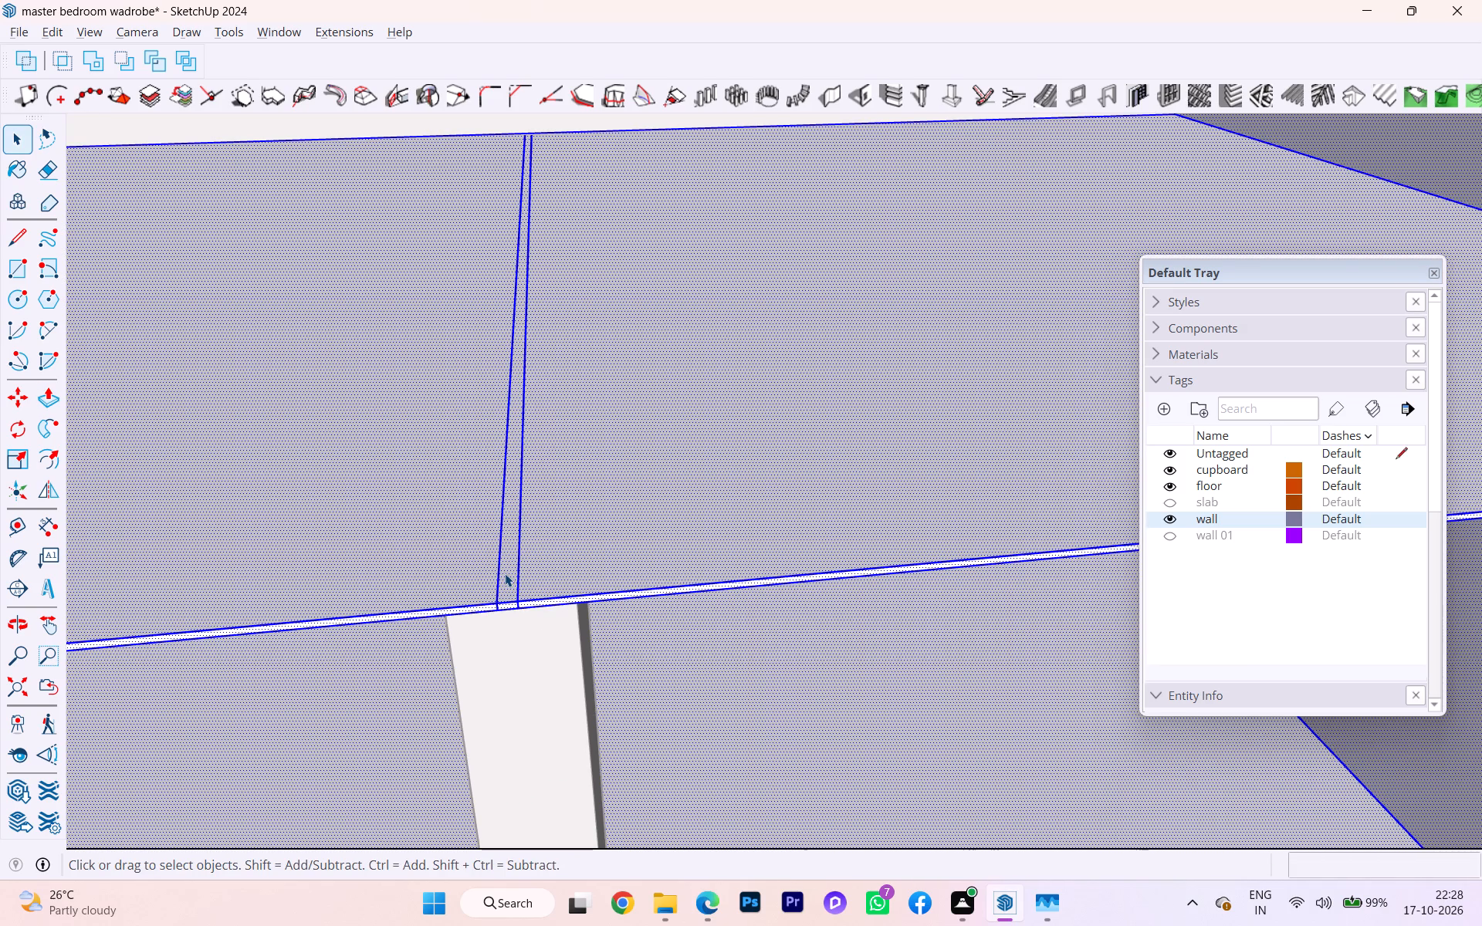
double_click(505, 573)
double_click(505, 573)
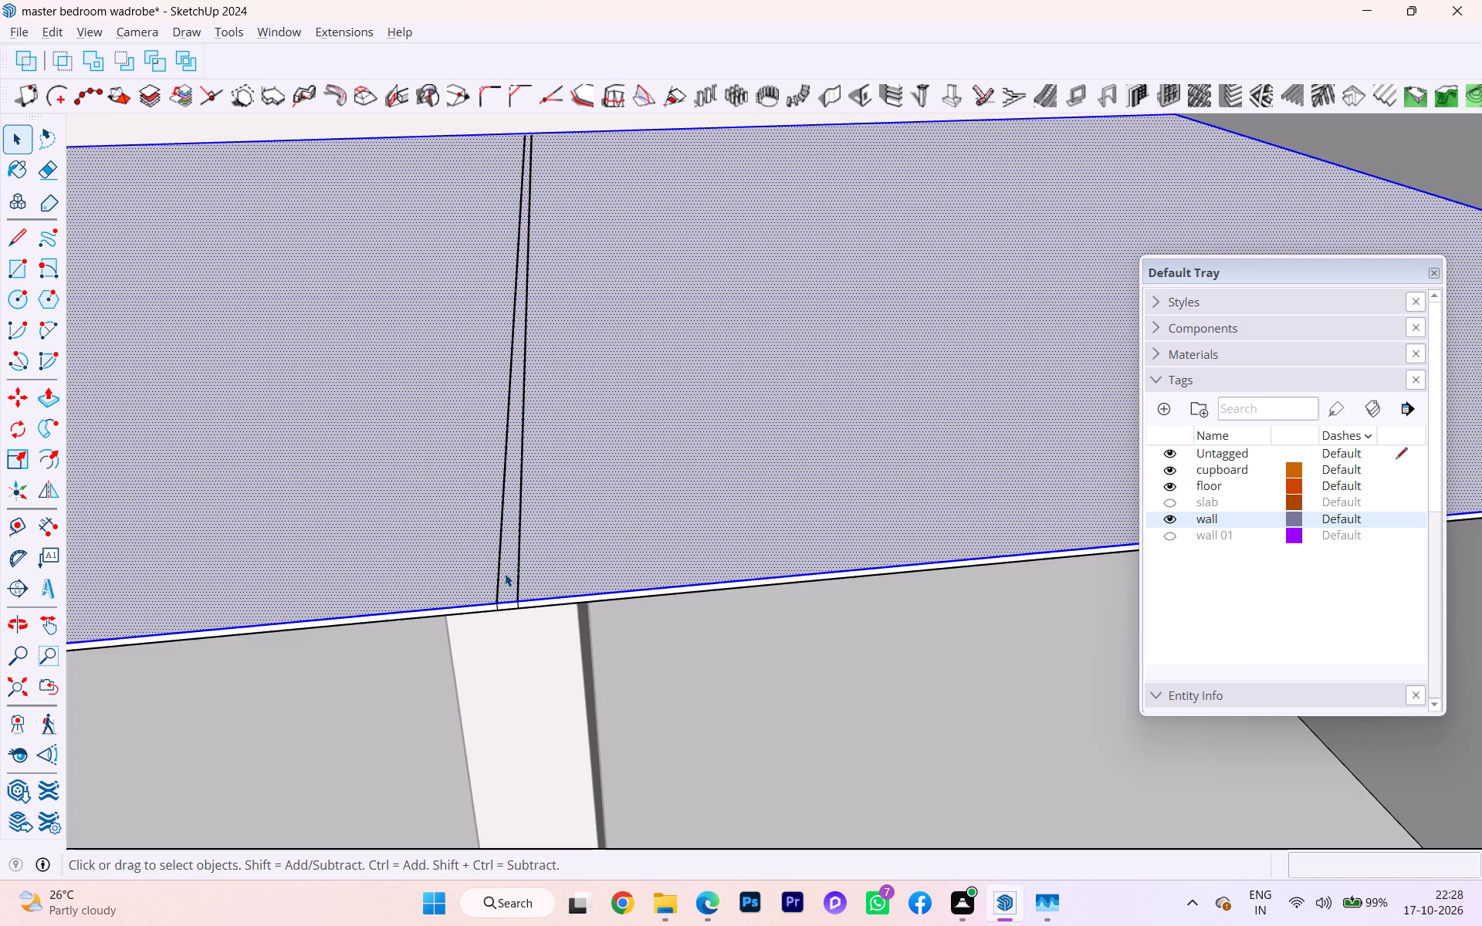
Push/Pull the whole top face of the left bay's shelf up by 6" to form the drawer block.
key("p")
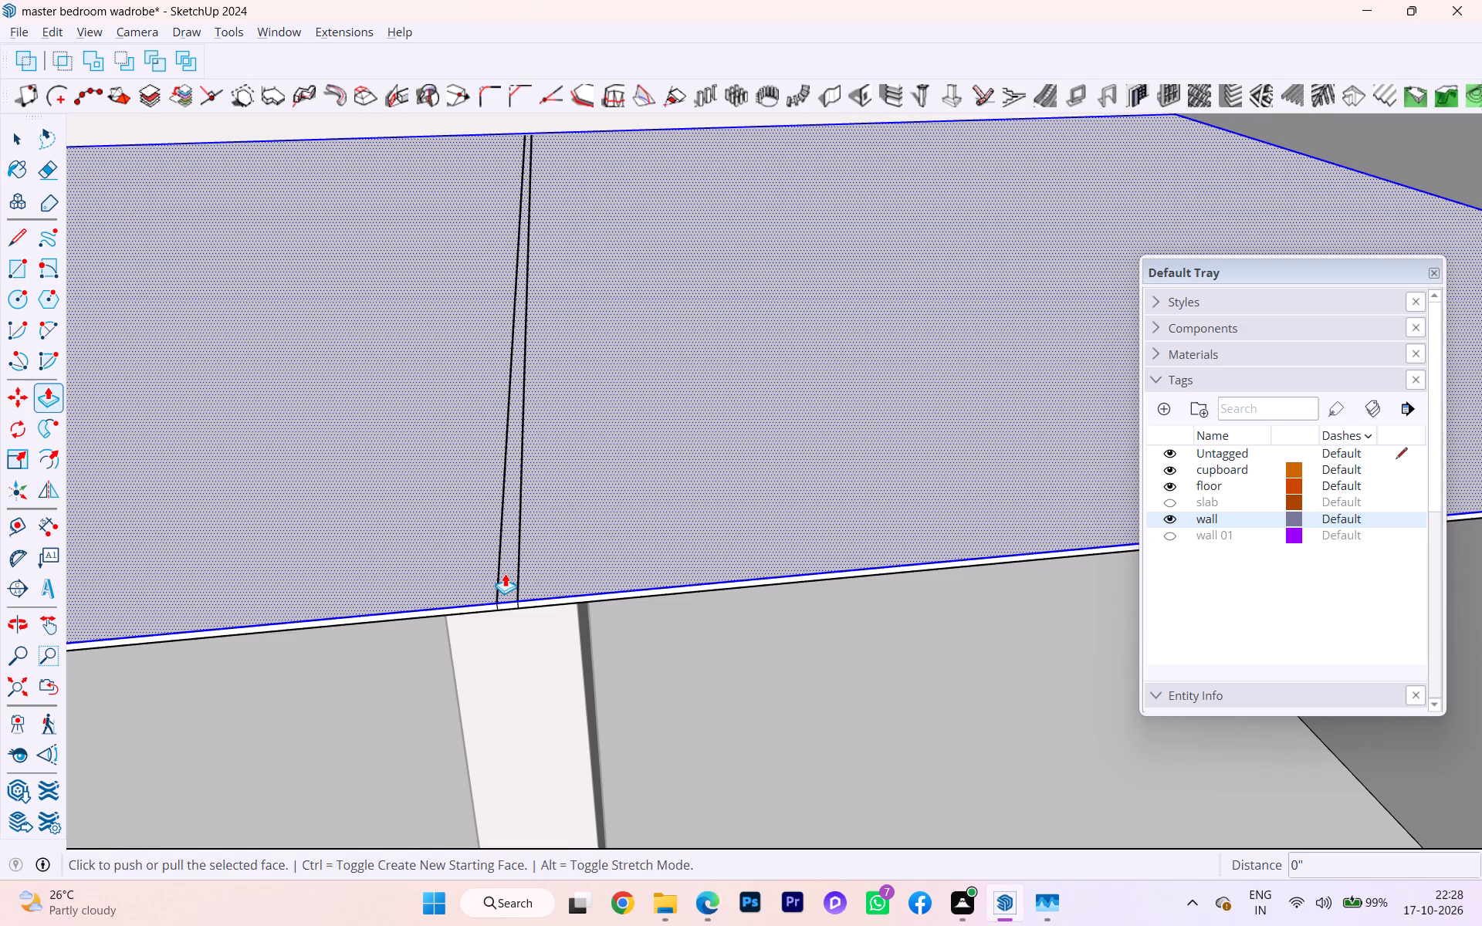
left_click(505, 573)
key("Escape")
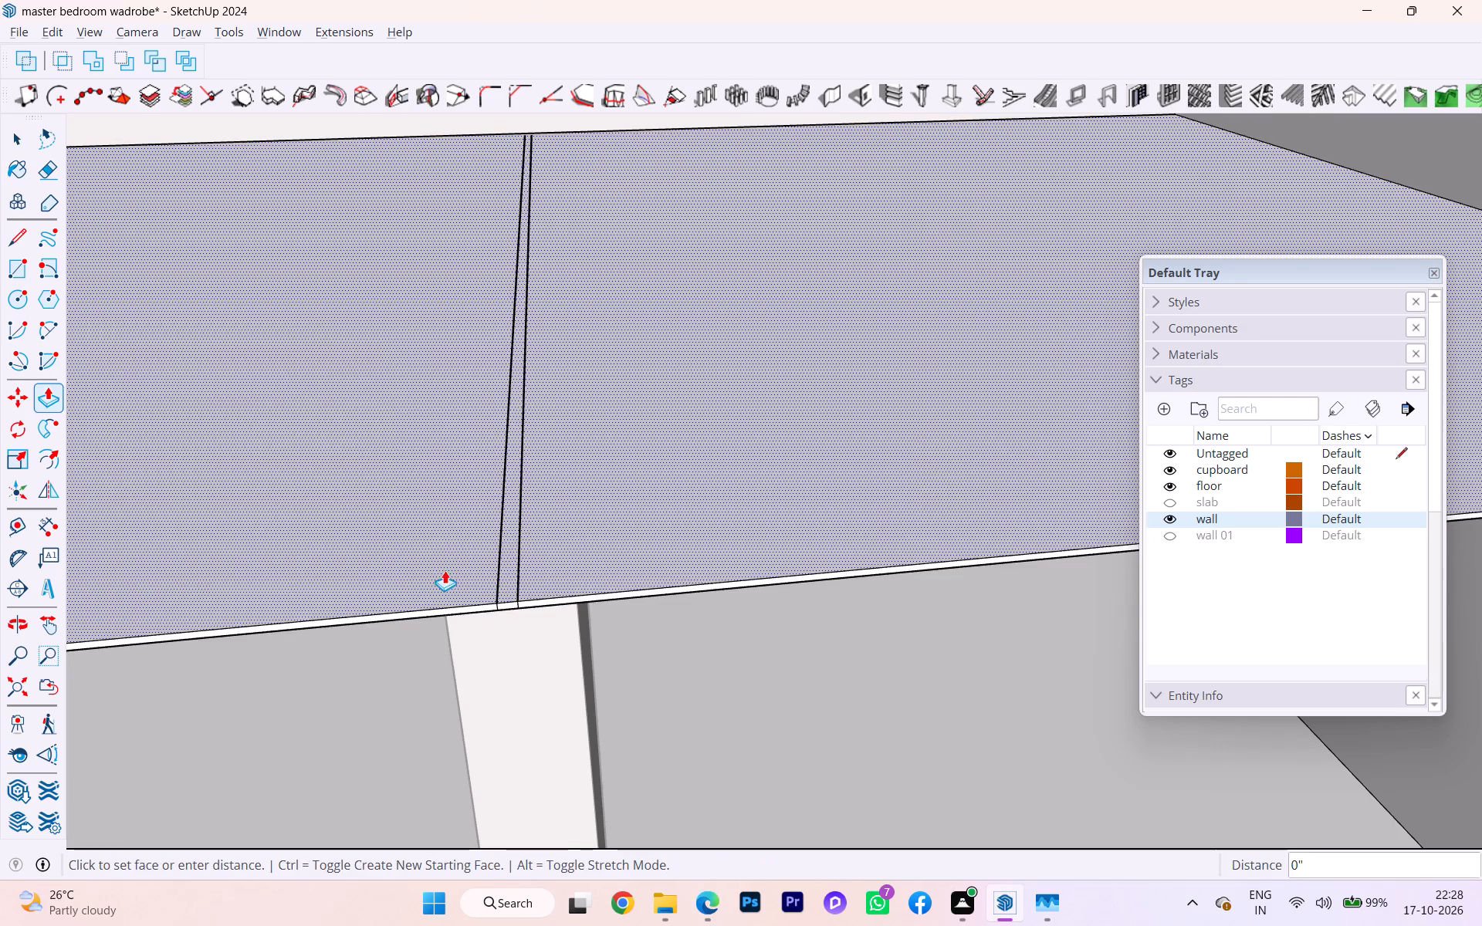
left_click(445, 570)
scroll(455, 465, "down", 7)
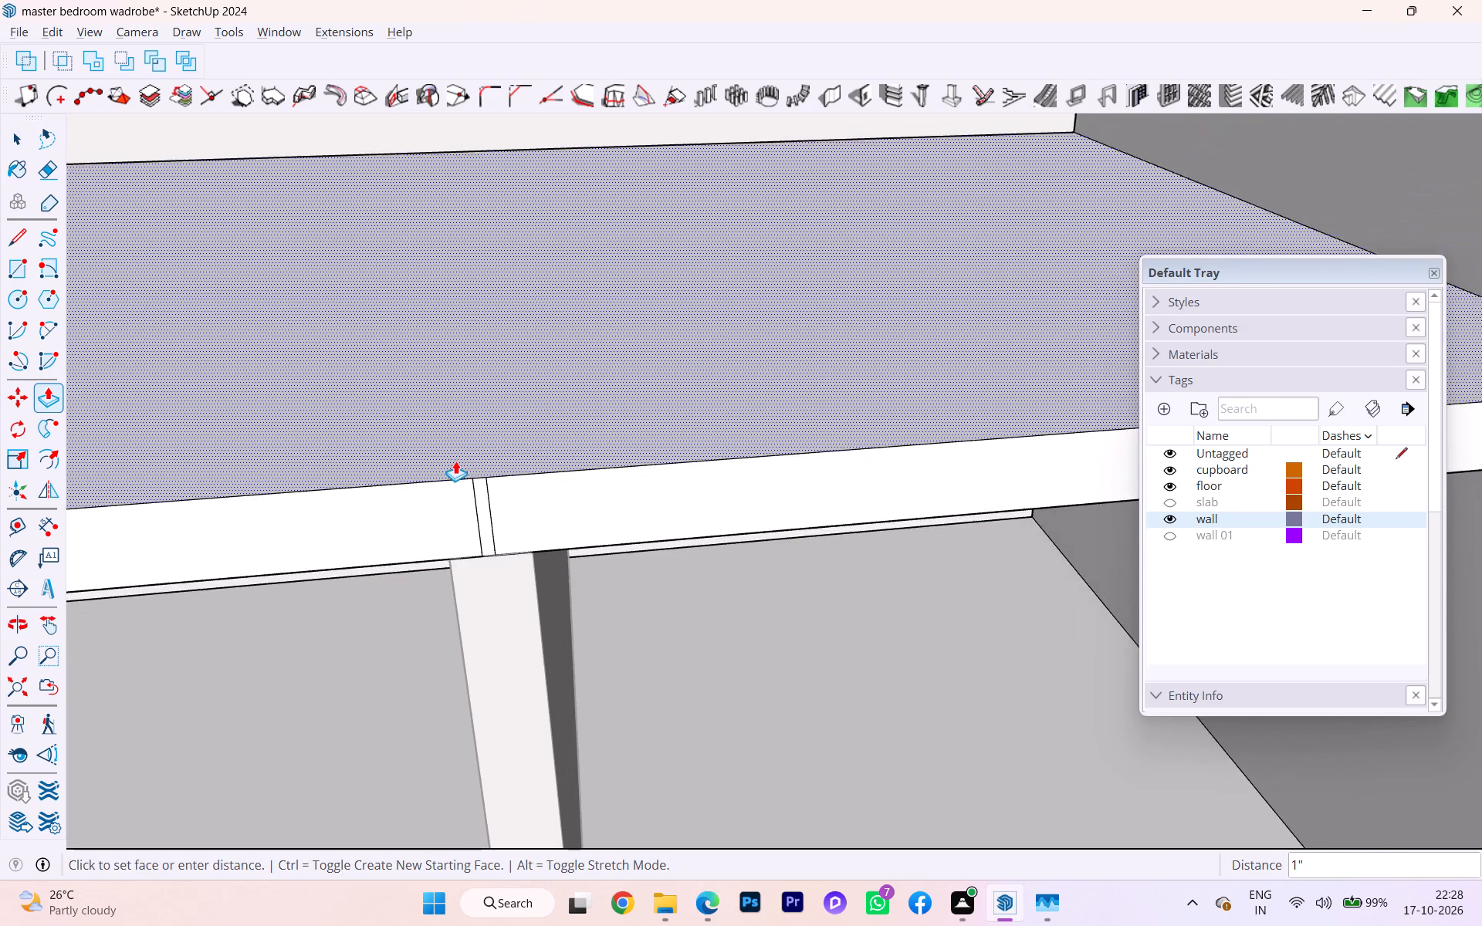
scroll(455, 461, "down", 6)
scroll(455, 461, "up", 1)
scroll(455, 461, "down", 1)
scroll(455, 461, "up", 1)
scroll(455, 461, "down", 1)
scroll(455, 461, "up", 2)
scroll(455, 461, "down", 1)
scroll(455, 461, "up", 3)
scroll(455, 461, "down", 4)
scroll(455, 465, "up", 2)
scroll(455, 465, "down", 2)
scroll(455, 465, "up", 1)
scroll(455, 465, "down", 2)
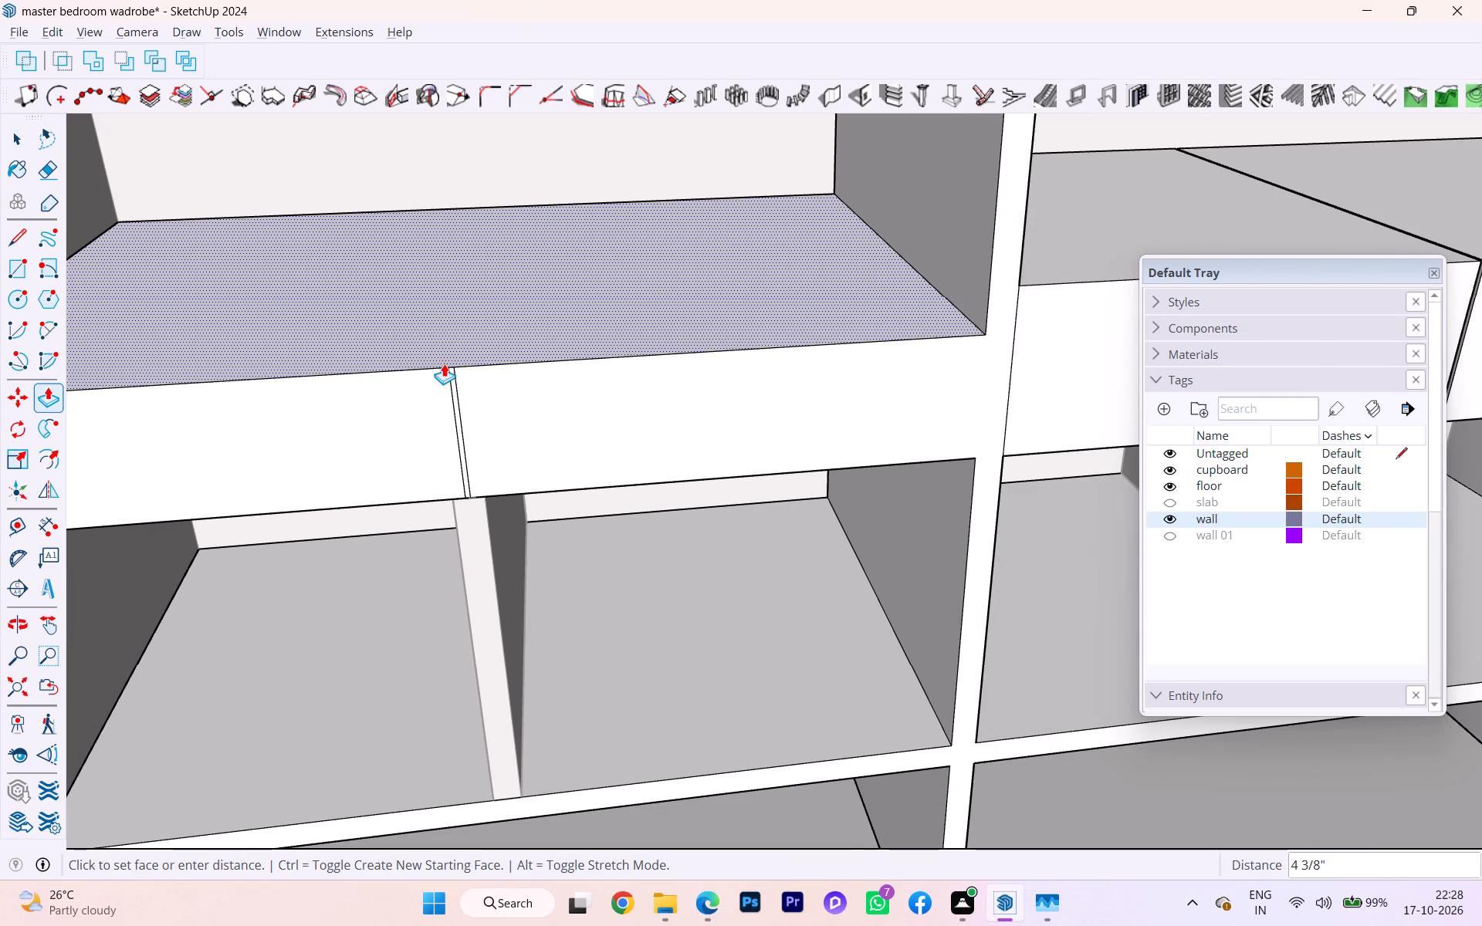
key("6")
key("Return")
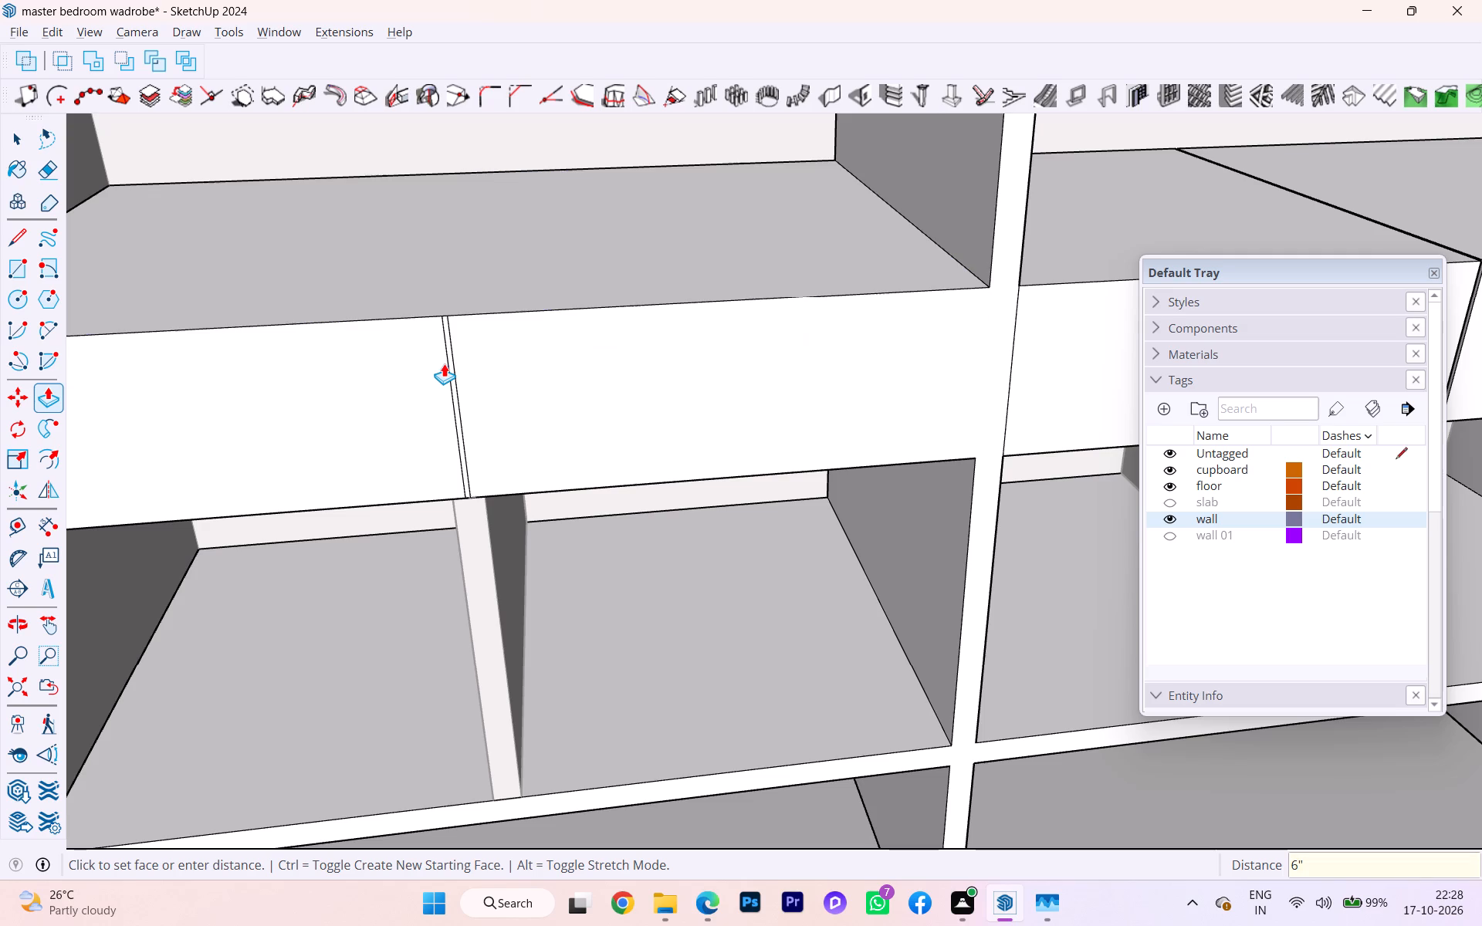
key("space")
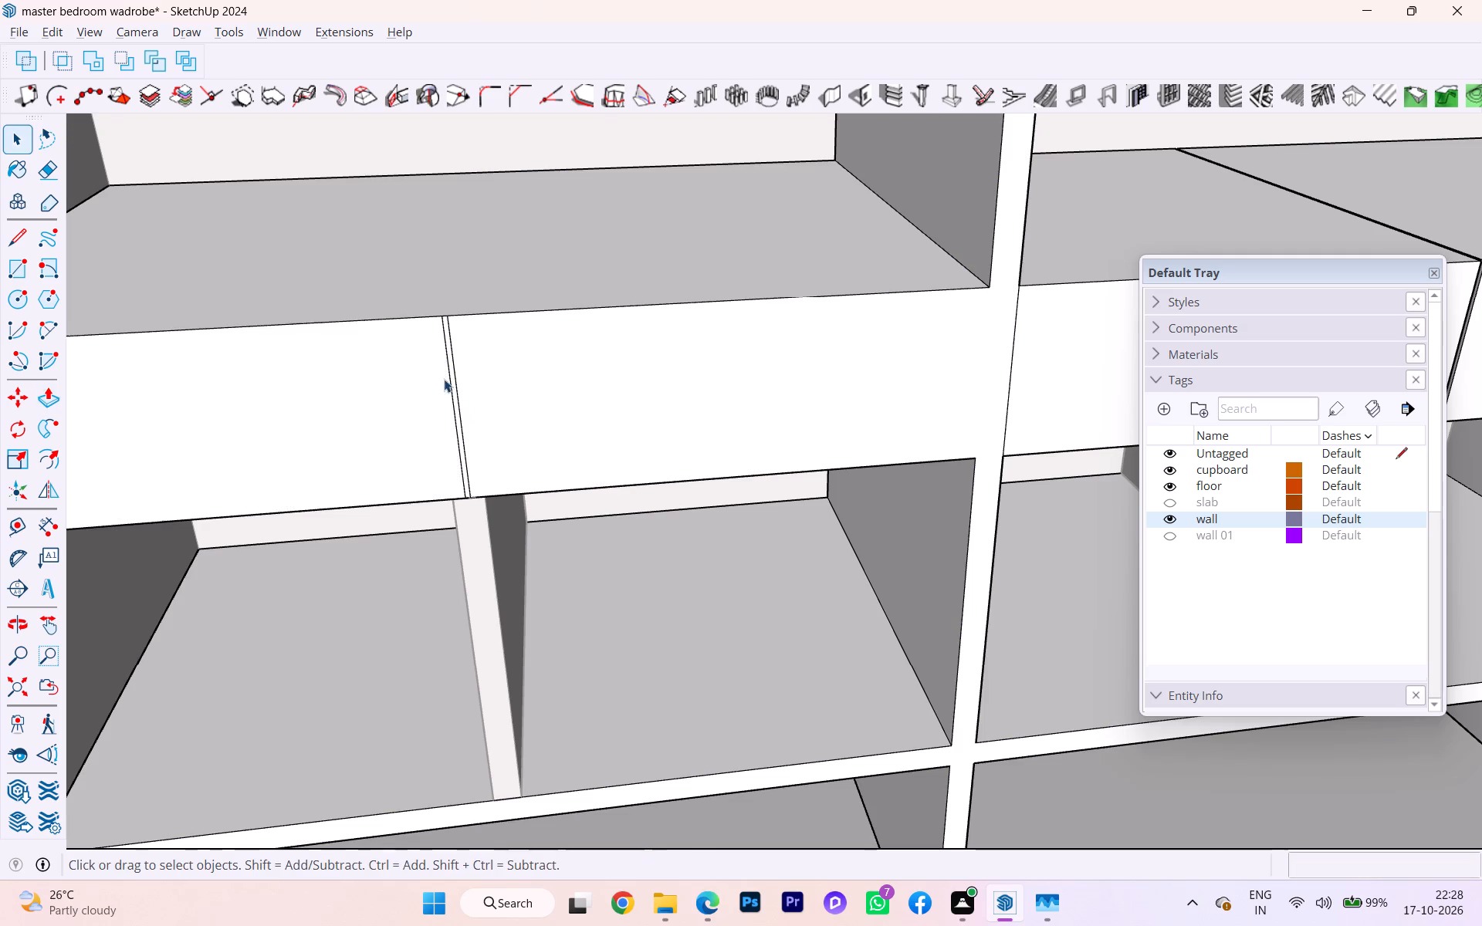
Push the narrow strip on the left bay drawer block's front back 1' 10" through its depth, cutting a gap between two blocks.
scroll(455, 365, "down", 1)
scroll(456, 360, "up", 7)
scroll(439, 357, "down", 1)
scroll(439, 357, "up", 2)
scroll(438, 357, "down", 5)
scroll(438, 357, "up", 1)
left_click(448, 340)
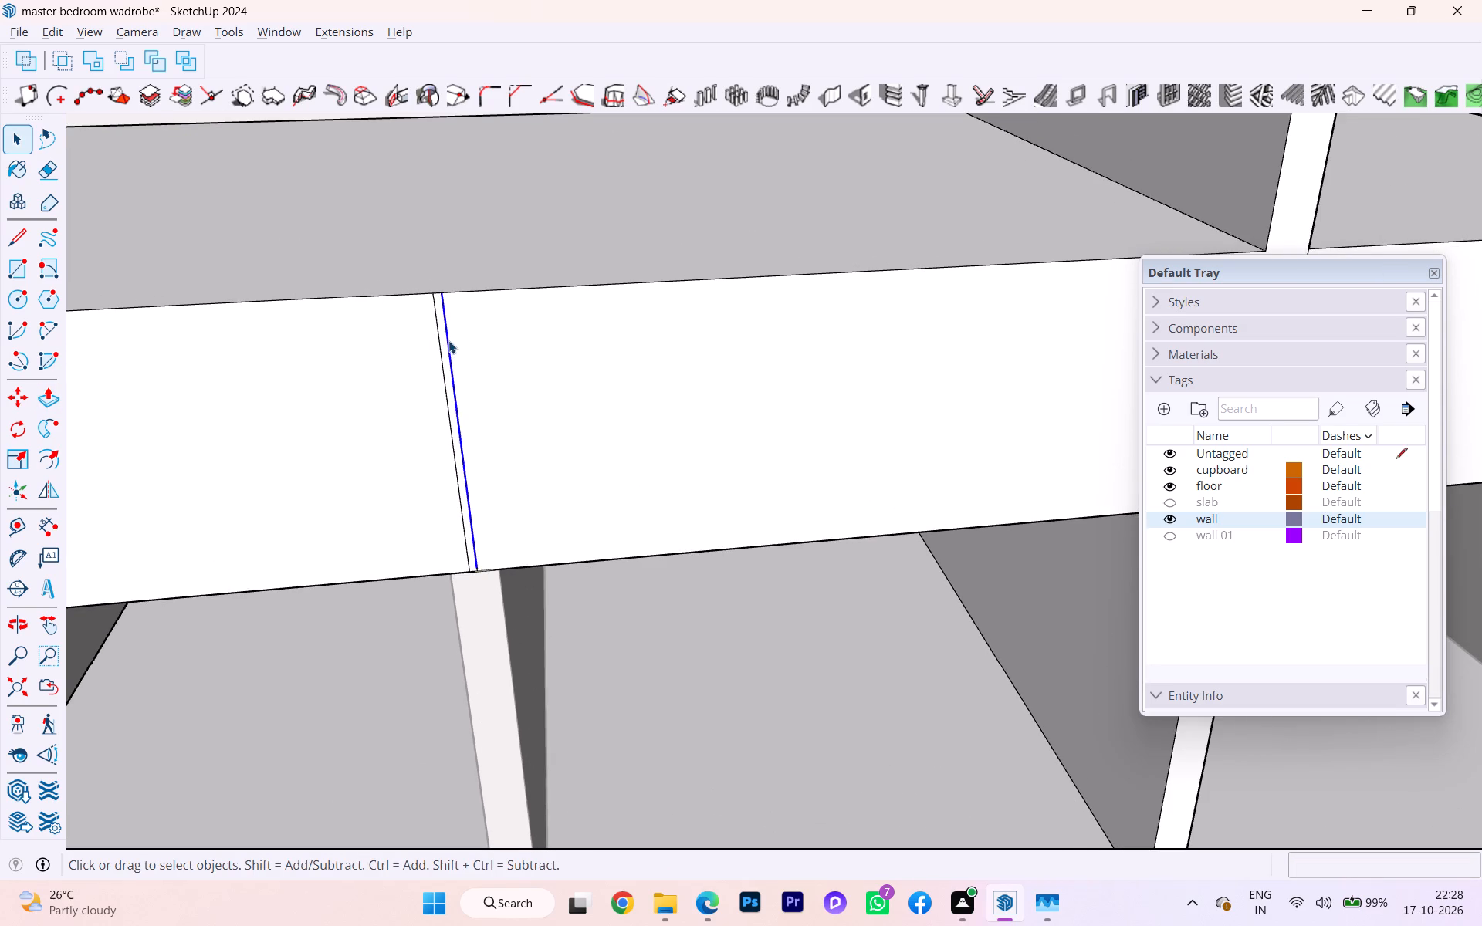
scroll(439, 347, "up", 3)
scroll(438, 347, "down", 1)
scroll(438, 347, "up", 1)
left_click(442, 330)
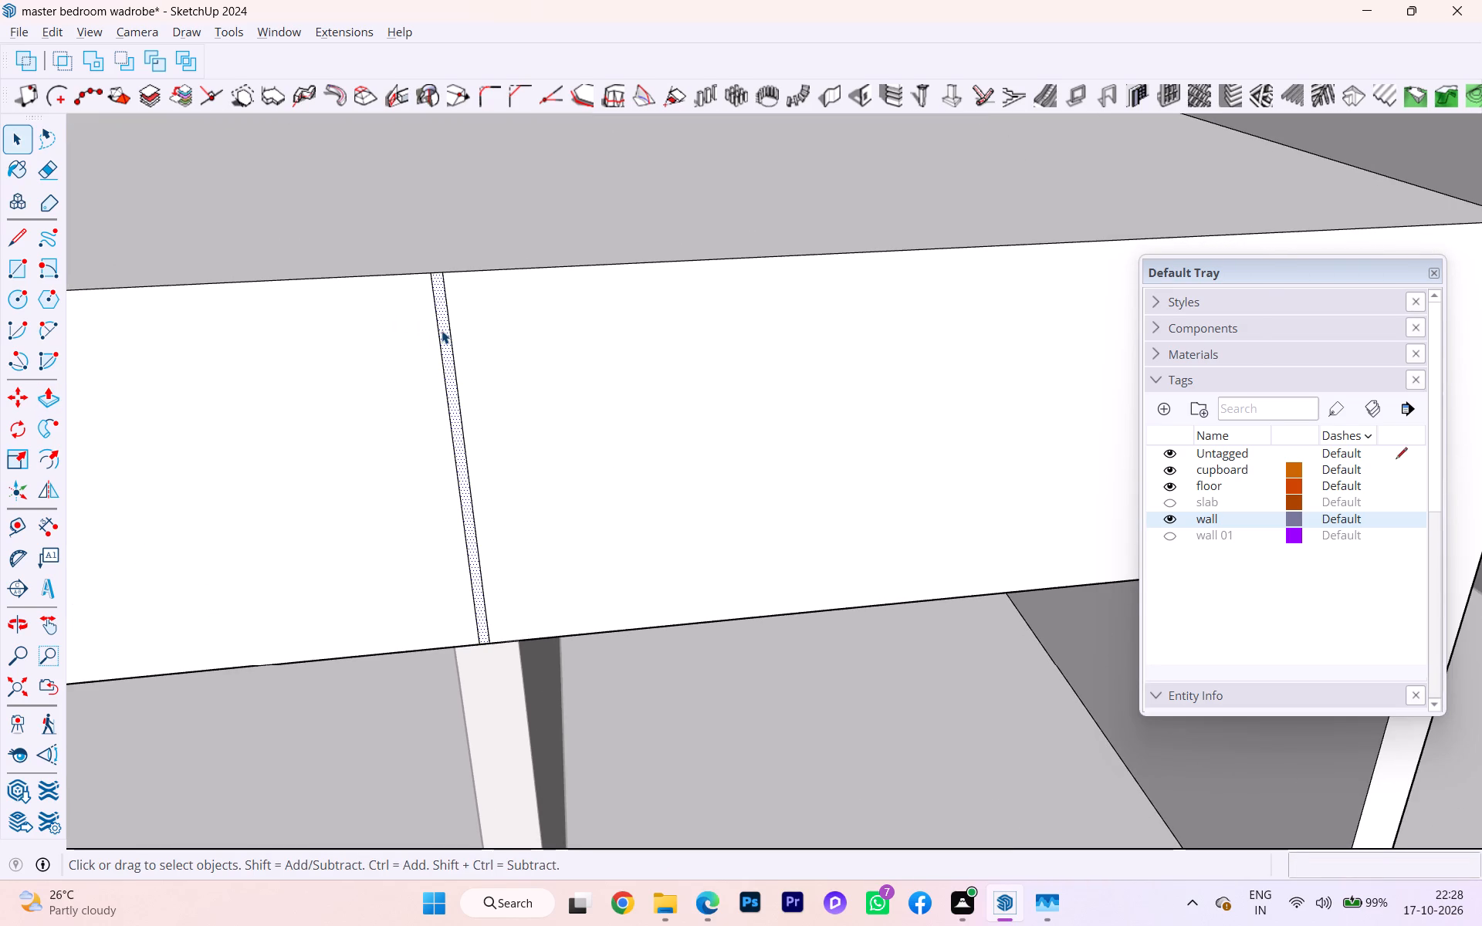
key("p")
left_click(442, 330)
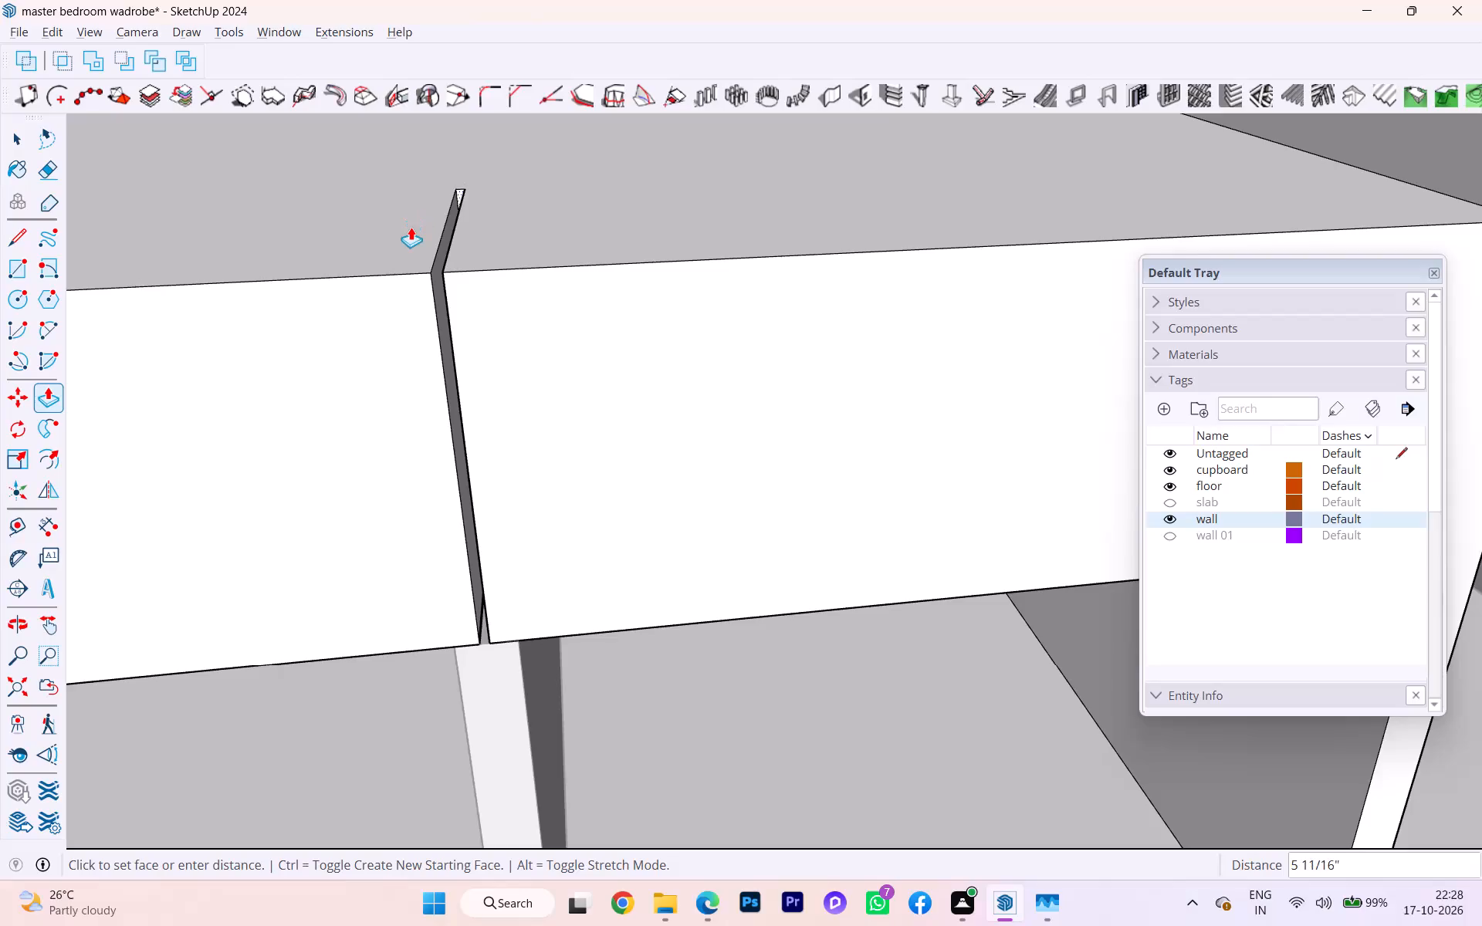
scroll(410, 228, "down", 14)
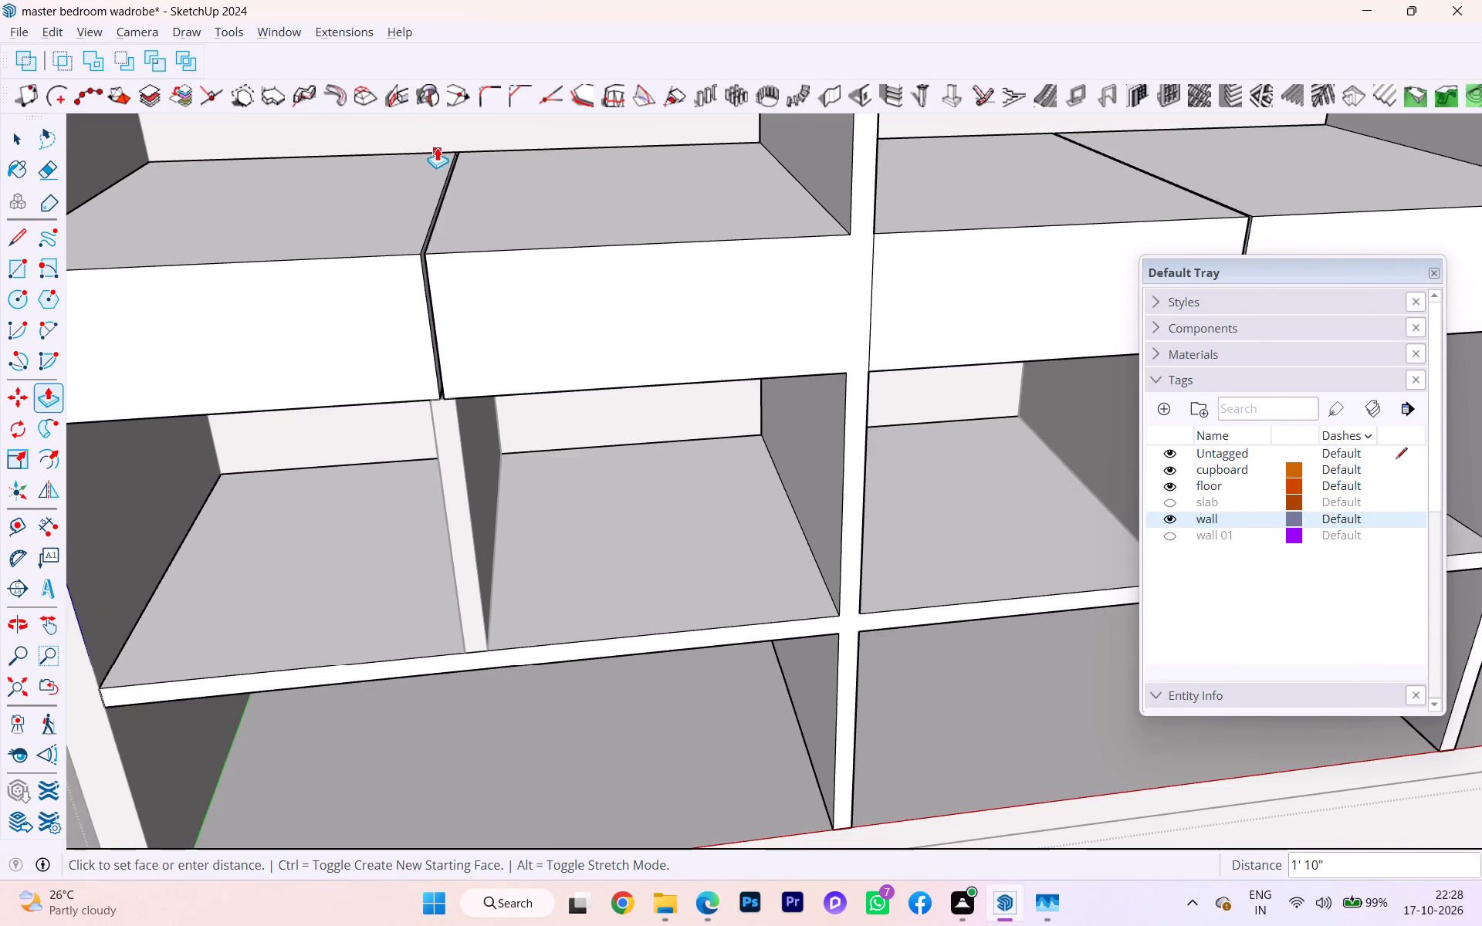
left_click(443, 139)
key("space")
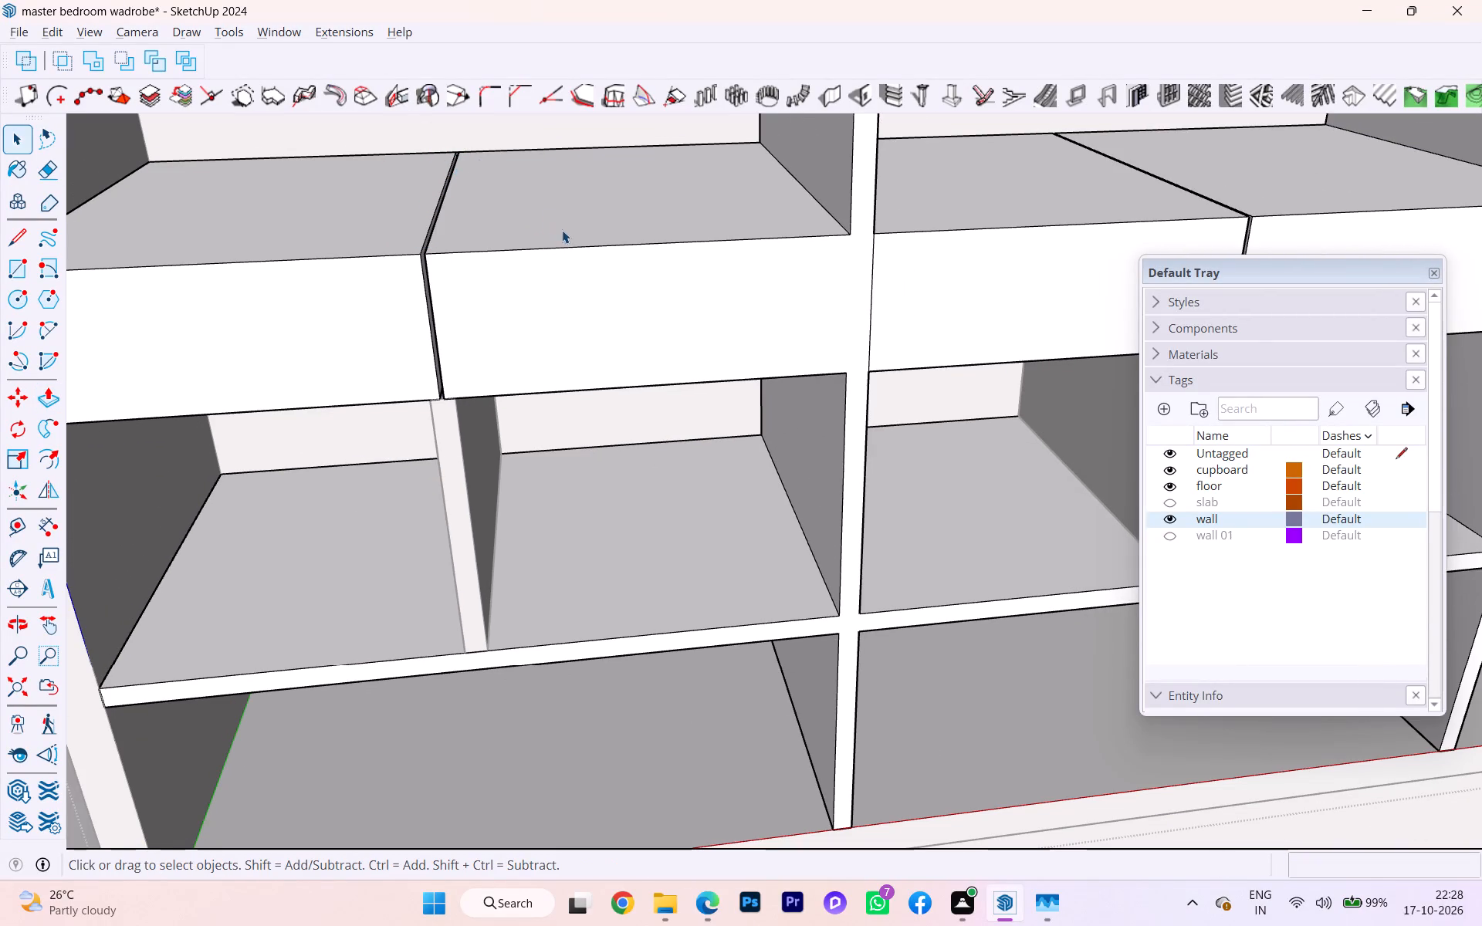
Draw a vertical line about 6 1/16" long where the left bay's right-hand drawer front meets the vertical divider.
key("l")
key("Return")
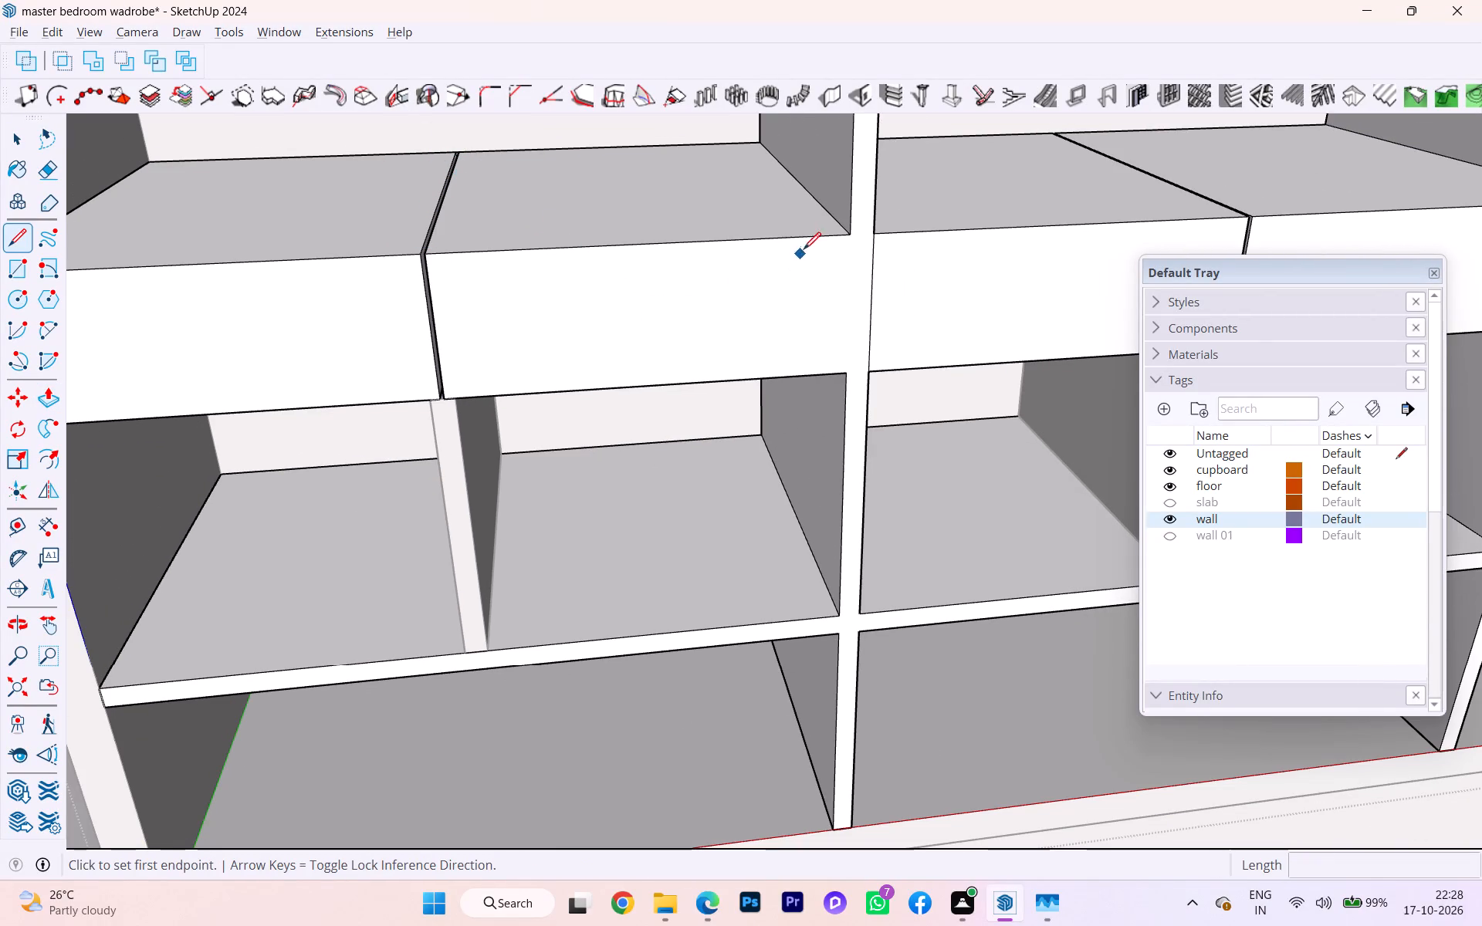
left_click(848, 239)
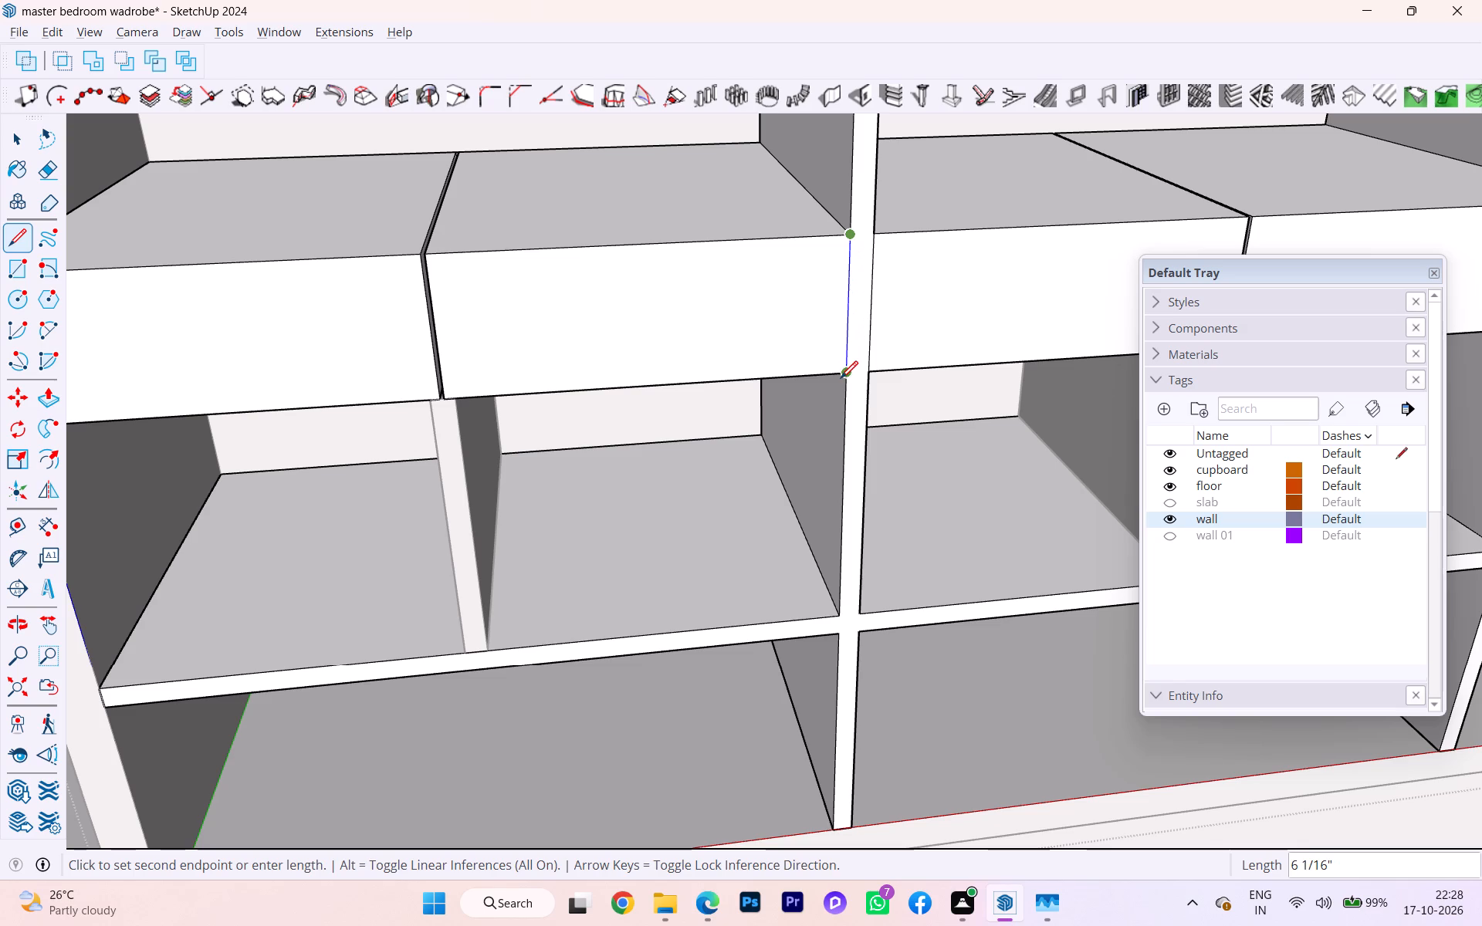
left_click(841, 378)
key("space")
Review the whole wardrobe, including the rebuilt left bay drawer blocks, alongside the reference elevation.
scroll(584, 343, "down", 4)
scroll(588, 343, "up", 1)
scroll(659, 365, "down", 4)
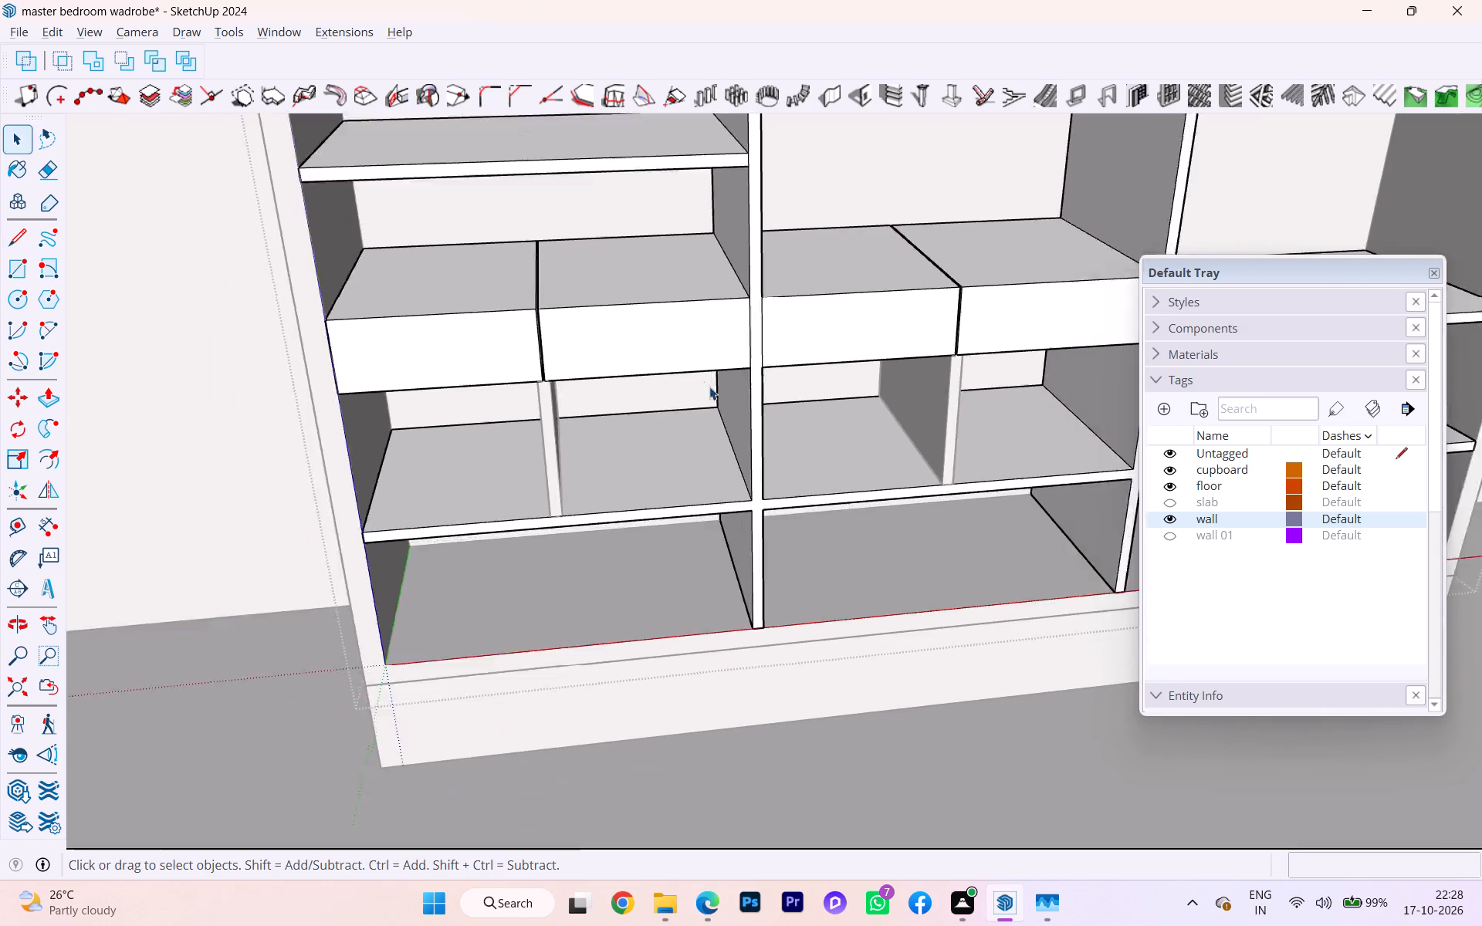
scroll(709, 387, "down", 3)
middle_click_drag(711, 390, 724, 457)
scroll(613, 324, "up", 2)
scroll(385, 326, "down", 2)
scroll(385, 326, "up", 3)
scroll(385, 326, "down", 1)
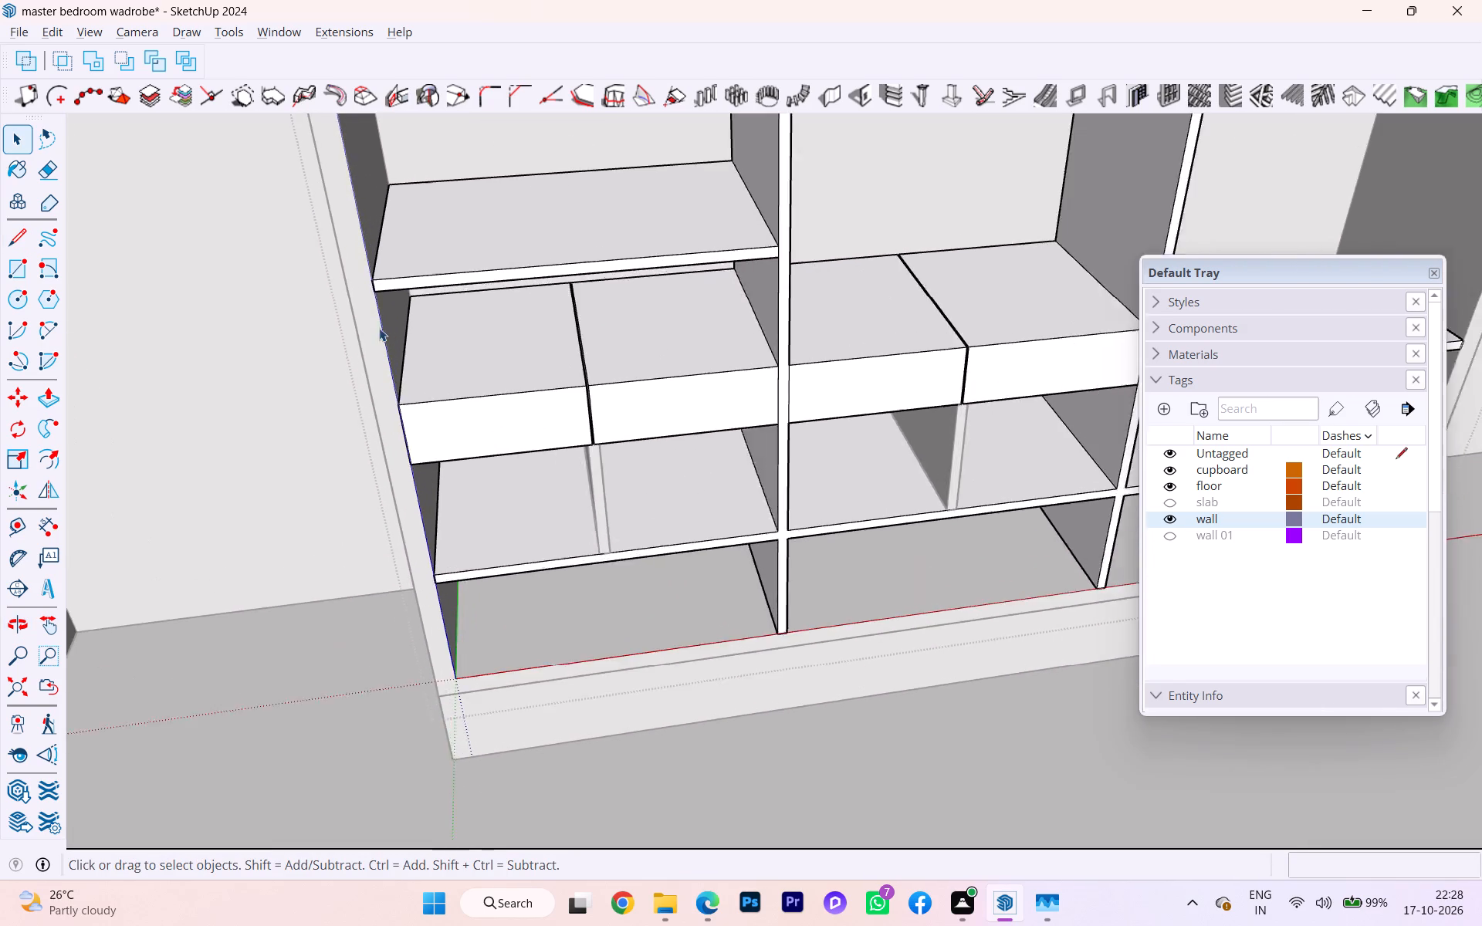
scroll(336, 334, "down", 9)
scroll(177, 350, "down", 2)
scroll(176, 350, "up", 2)
scroll(176, 350, "down", 6)
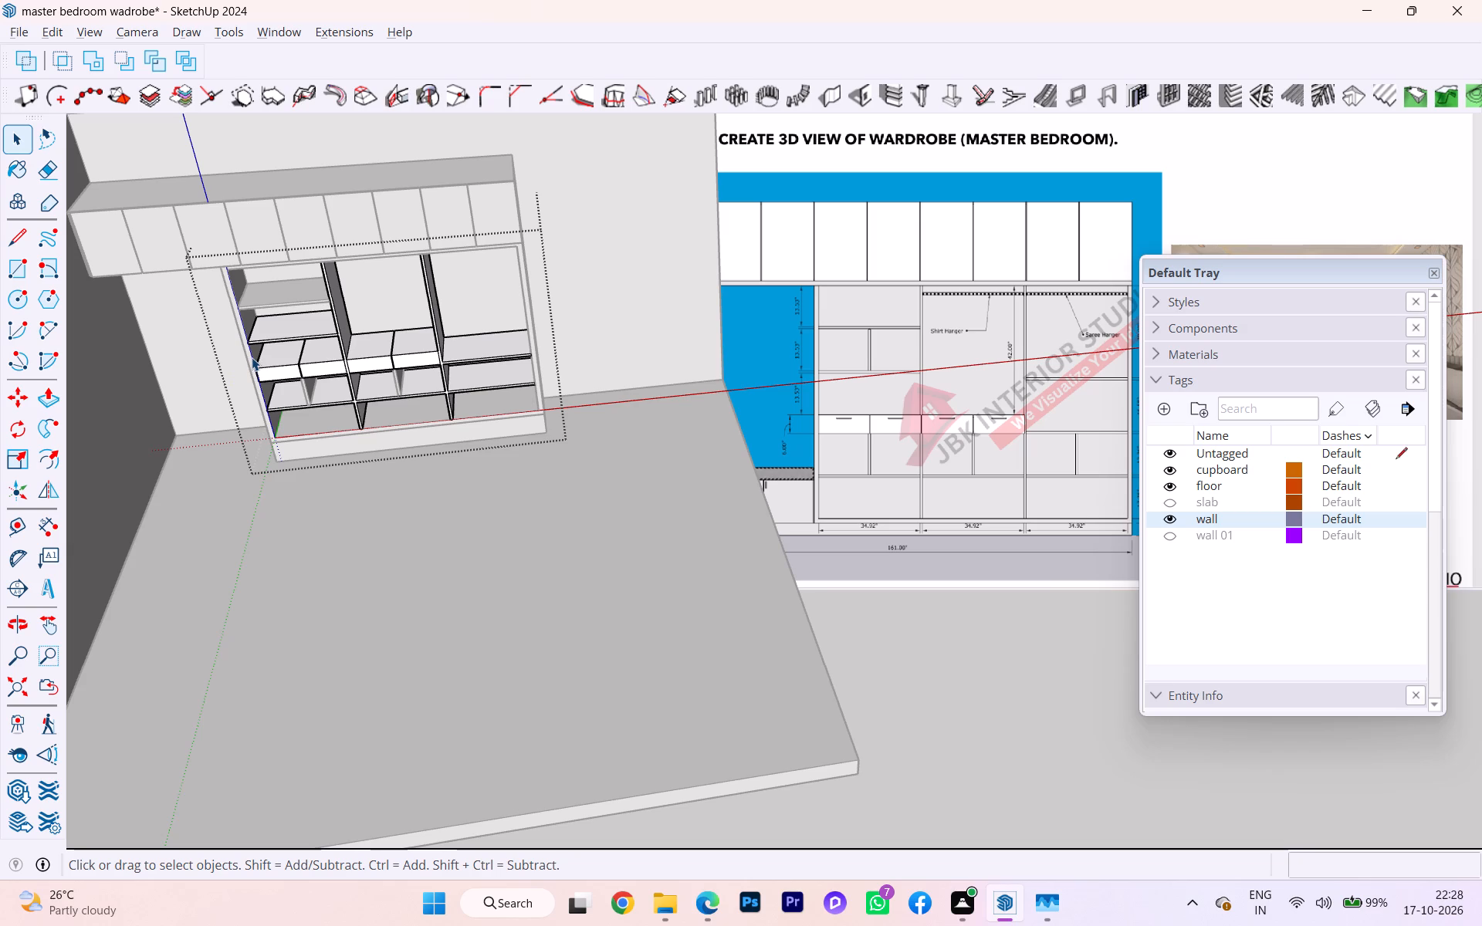
scroll(226, 383, "up", 6)
scroll(345, 343, "down", 1)
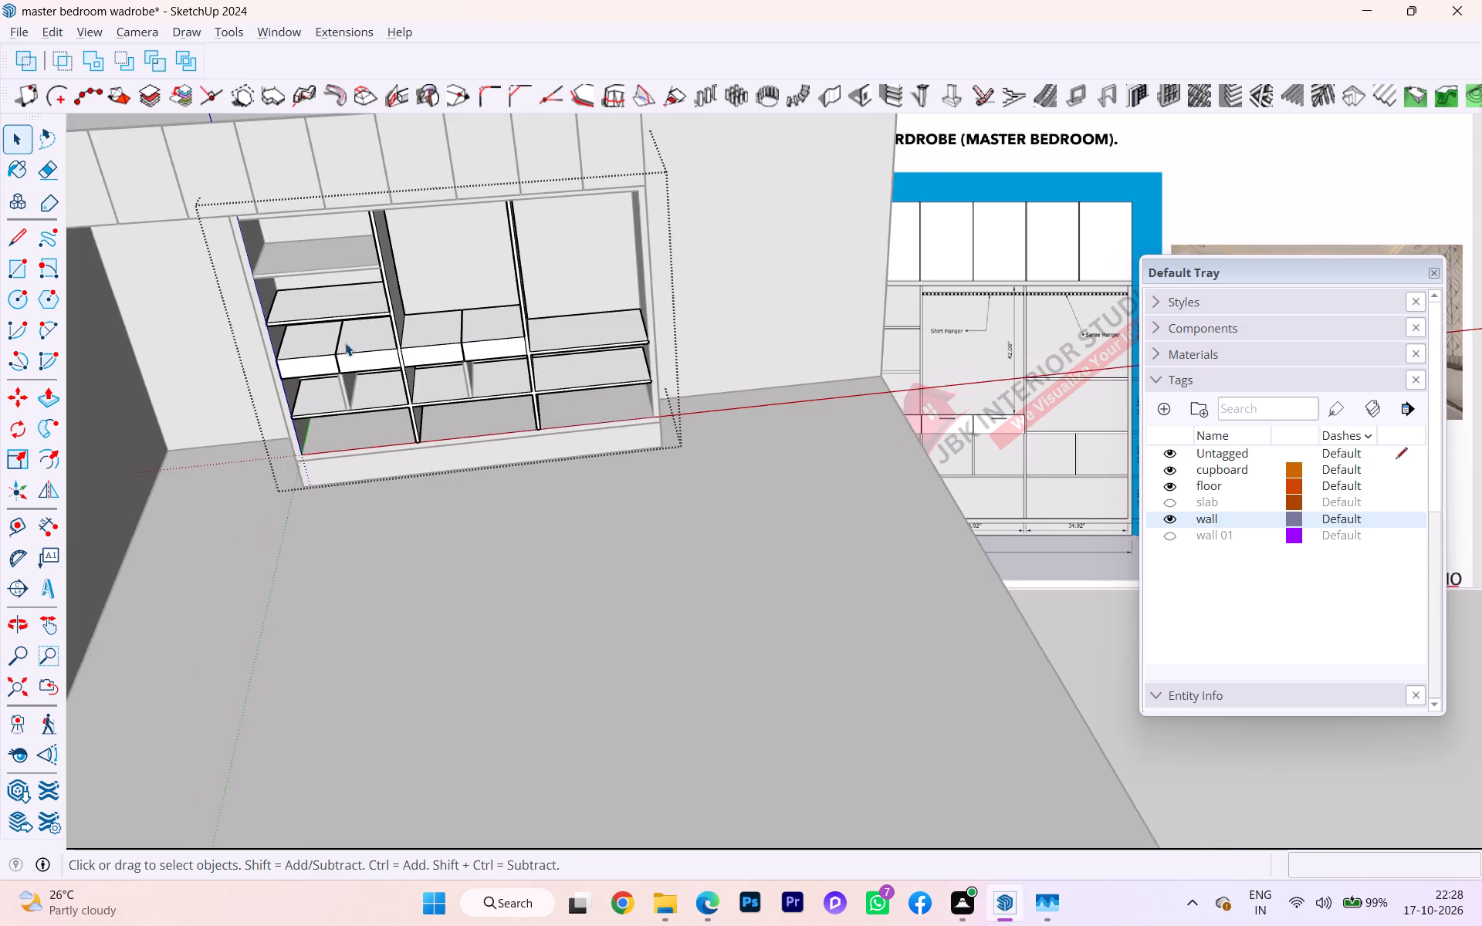
scroll(345, 343, "down", 1)
middle_click_drag(344, 342, 370, 229)
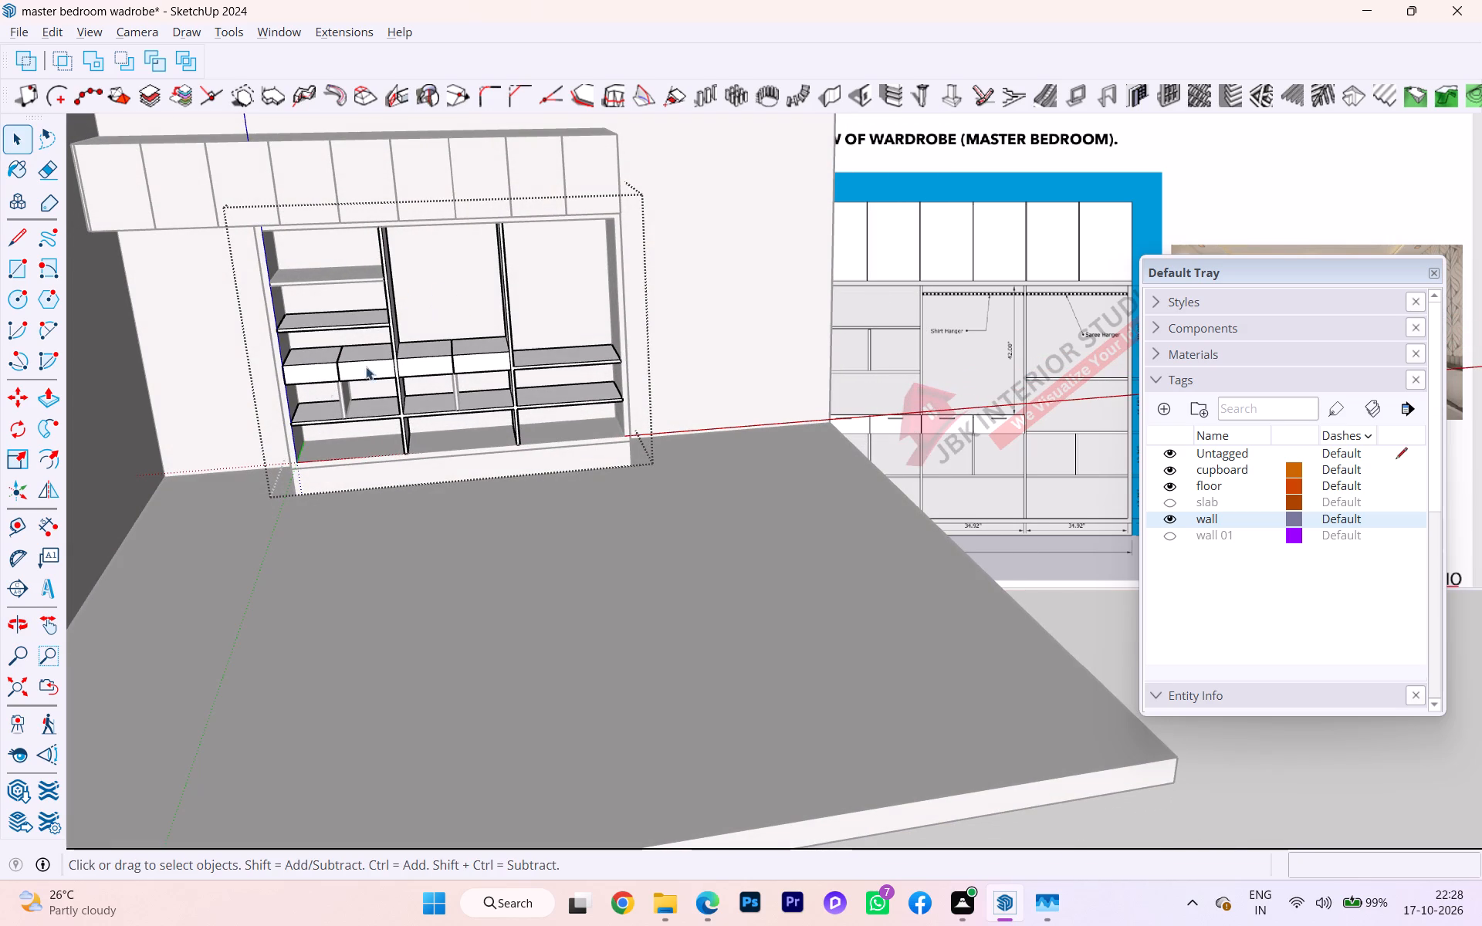
scroll(292, 408, "down", 2)
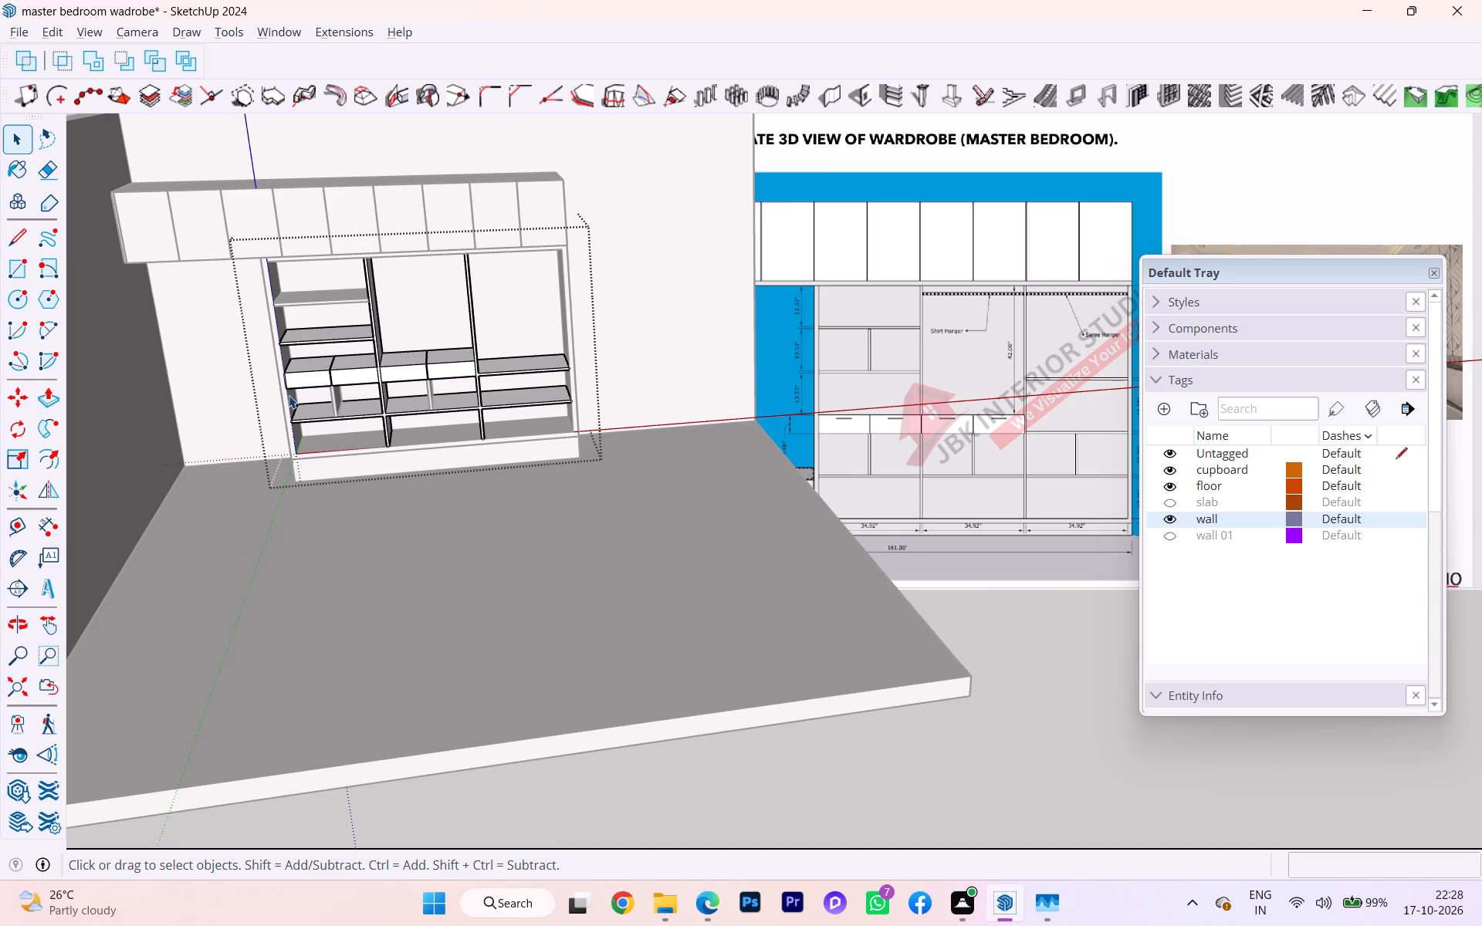
scroll(291, 390, "up", 1)
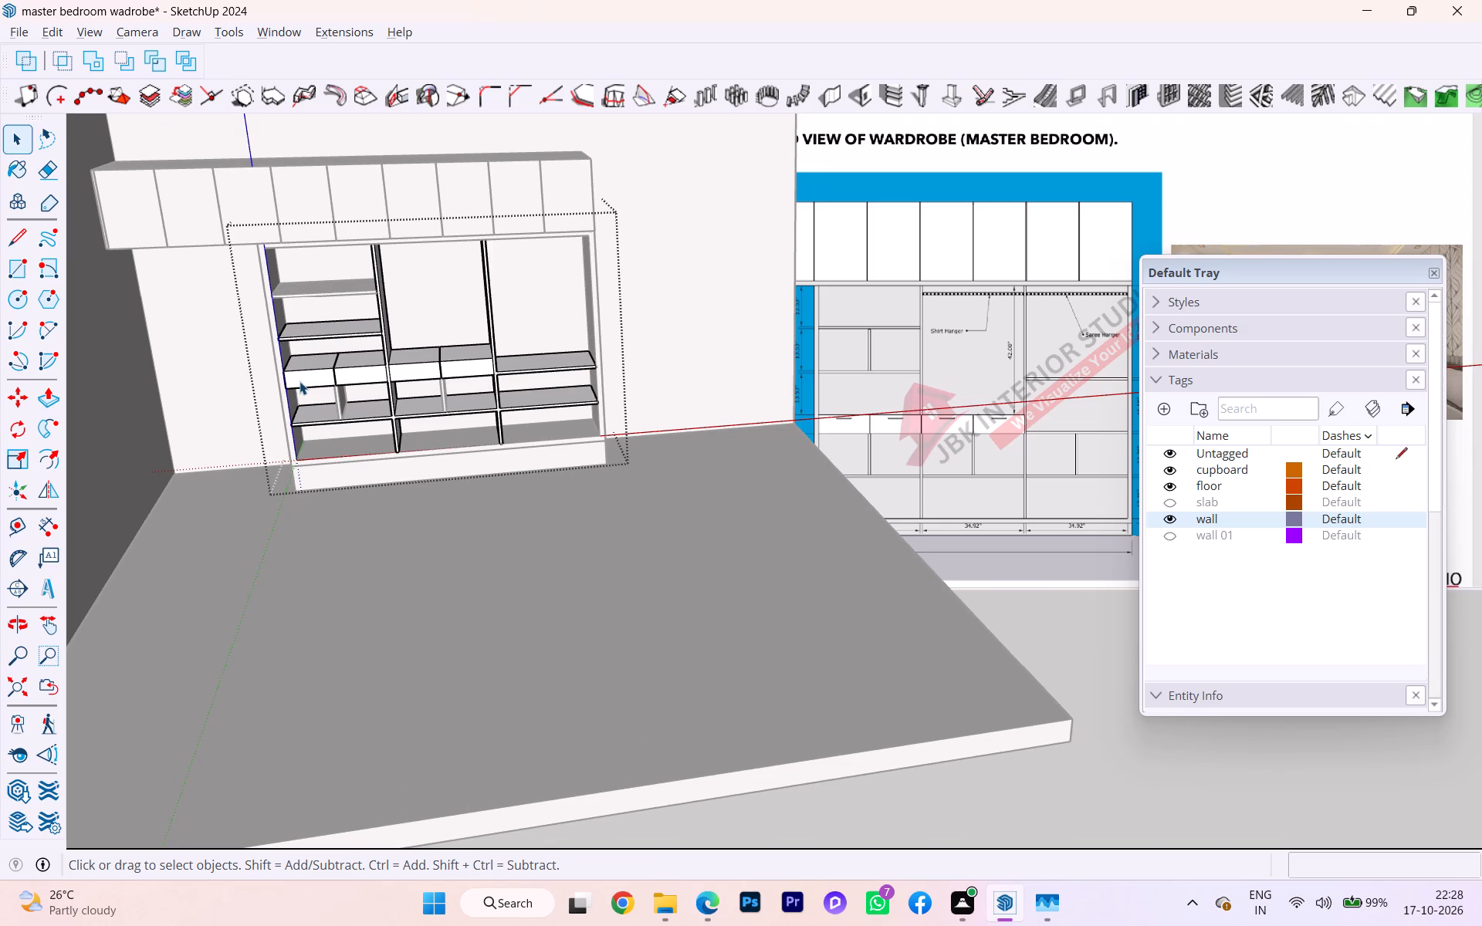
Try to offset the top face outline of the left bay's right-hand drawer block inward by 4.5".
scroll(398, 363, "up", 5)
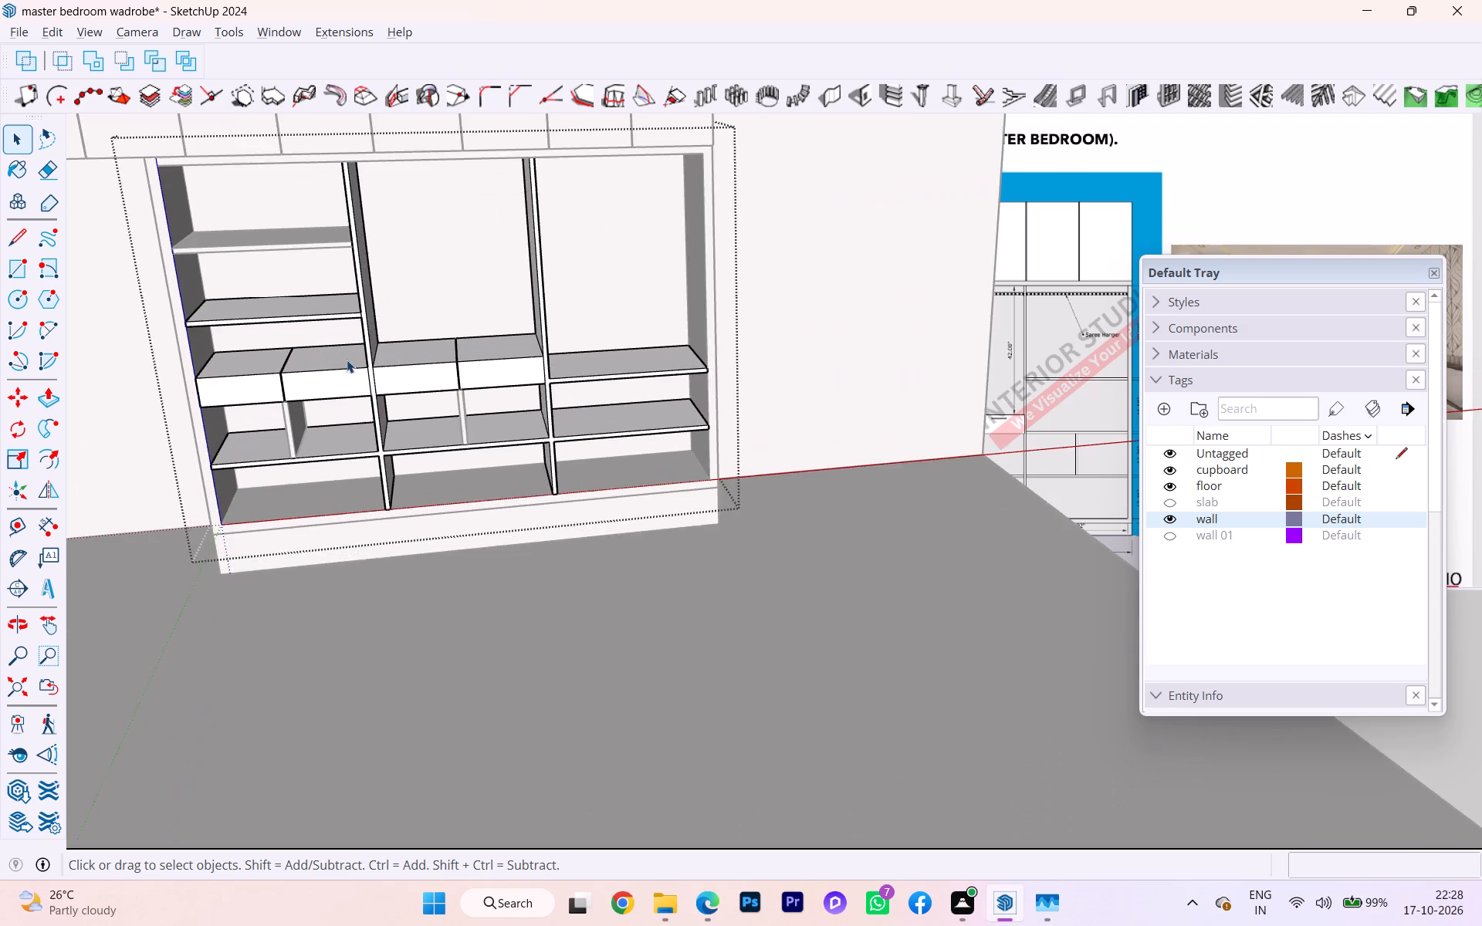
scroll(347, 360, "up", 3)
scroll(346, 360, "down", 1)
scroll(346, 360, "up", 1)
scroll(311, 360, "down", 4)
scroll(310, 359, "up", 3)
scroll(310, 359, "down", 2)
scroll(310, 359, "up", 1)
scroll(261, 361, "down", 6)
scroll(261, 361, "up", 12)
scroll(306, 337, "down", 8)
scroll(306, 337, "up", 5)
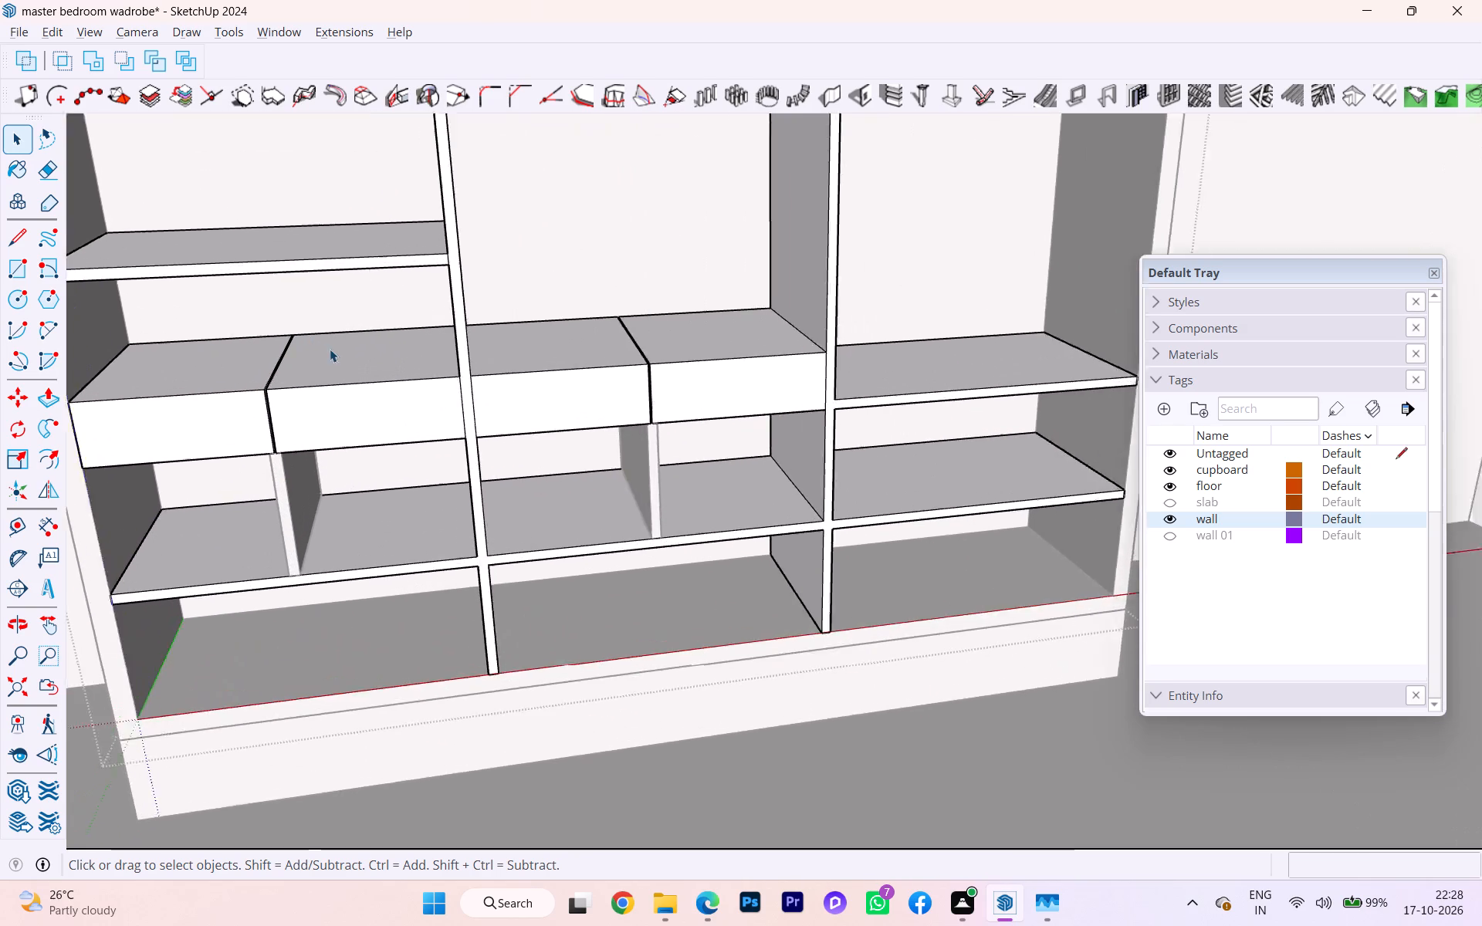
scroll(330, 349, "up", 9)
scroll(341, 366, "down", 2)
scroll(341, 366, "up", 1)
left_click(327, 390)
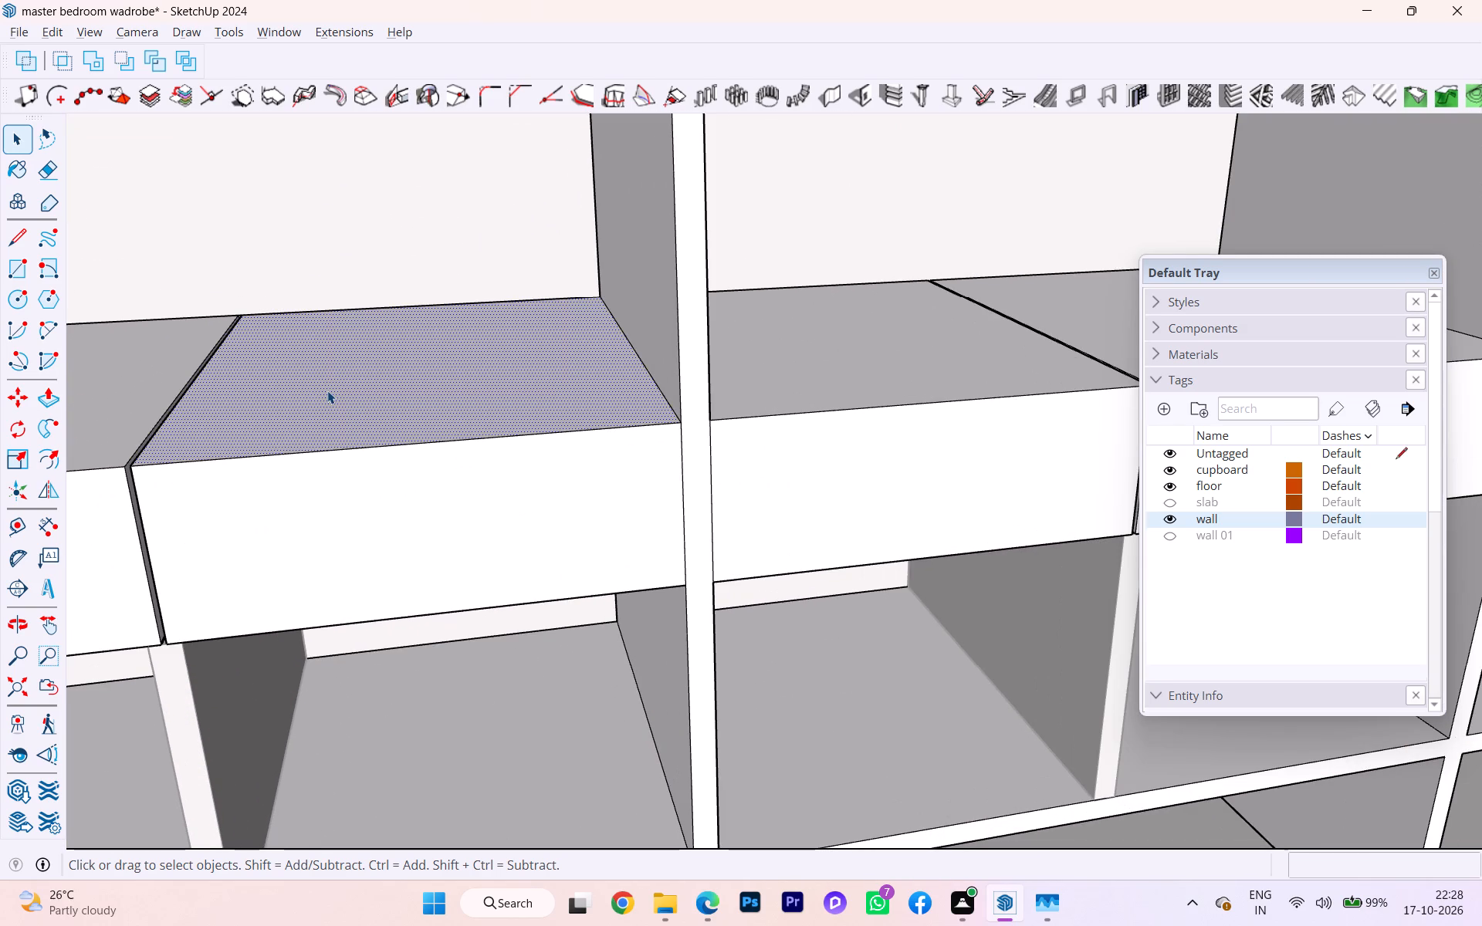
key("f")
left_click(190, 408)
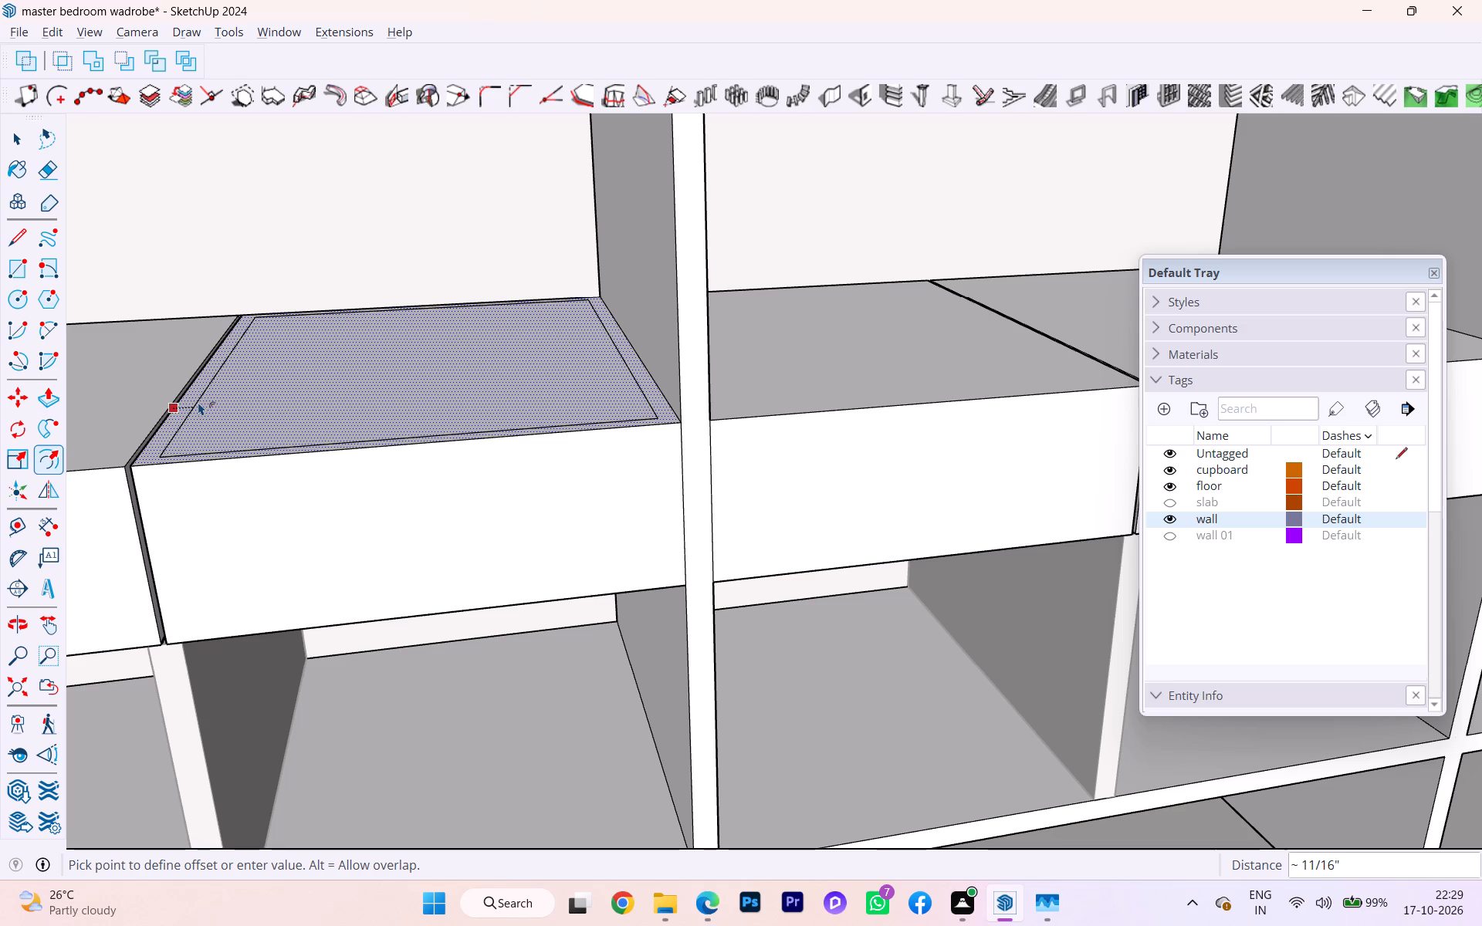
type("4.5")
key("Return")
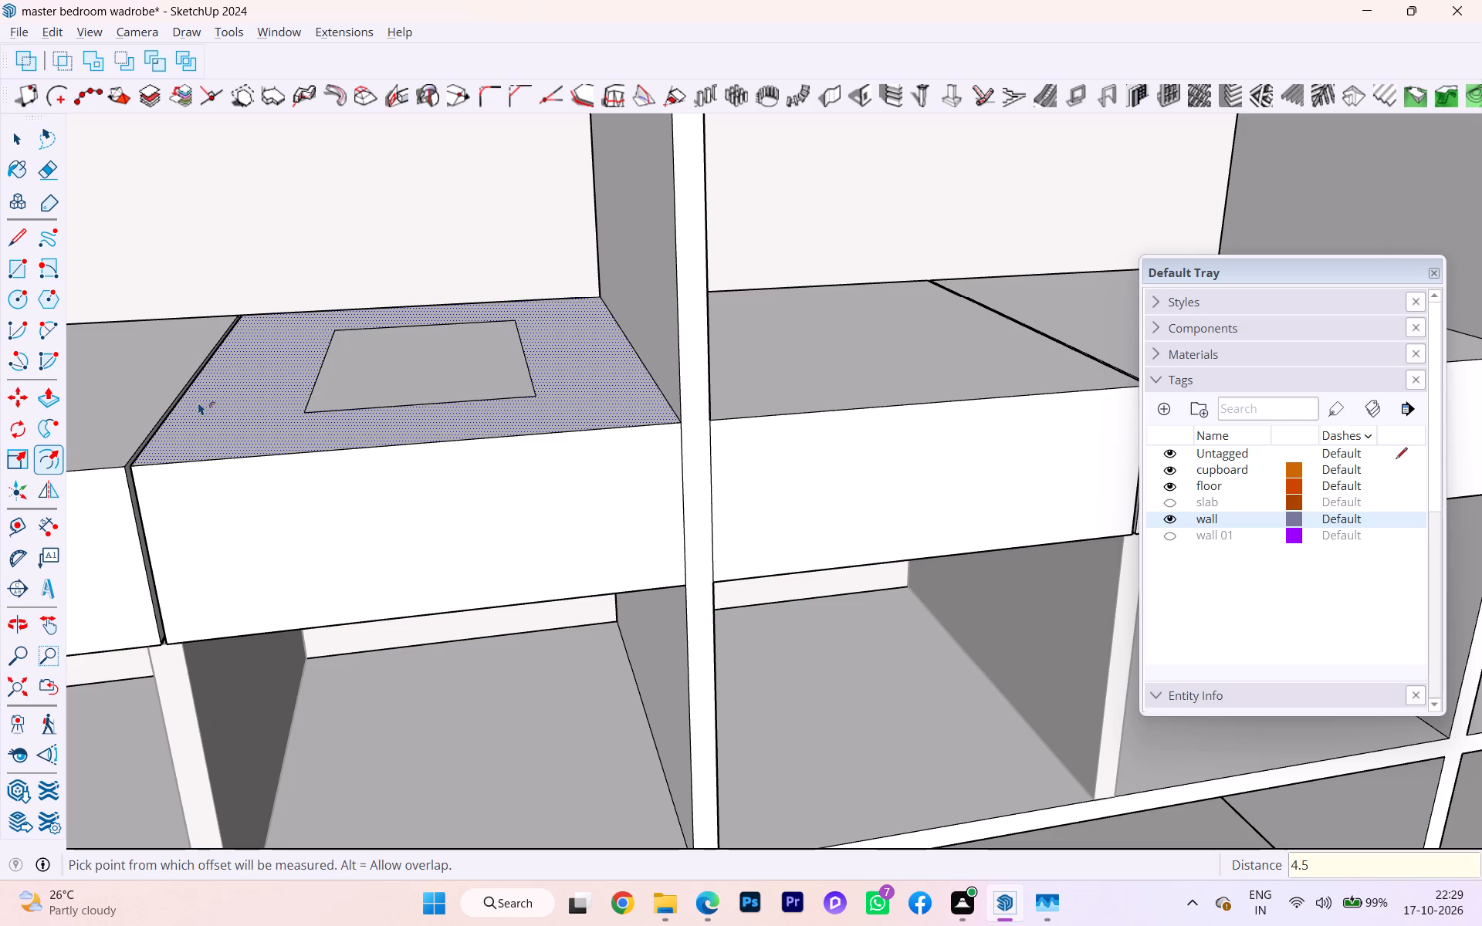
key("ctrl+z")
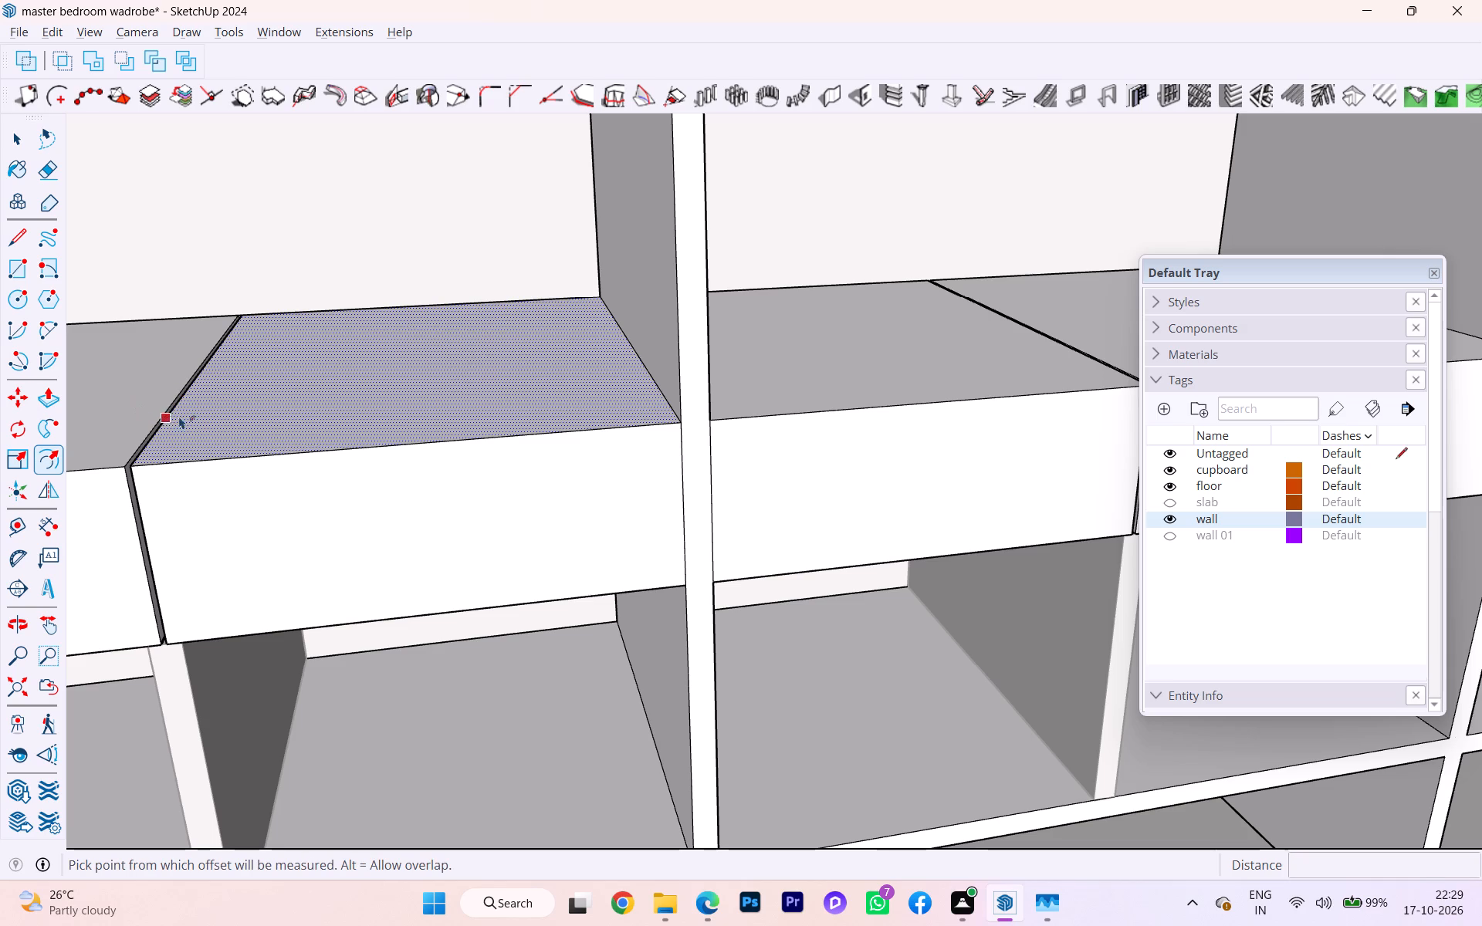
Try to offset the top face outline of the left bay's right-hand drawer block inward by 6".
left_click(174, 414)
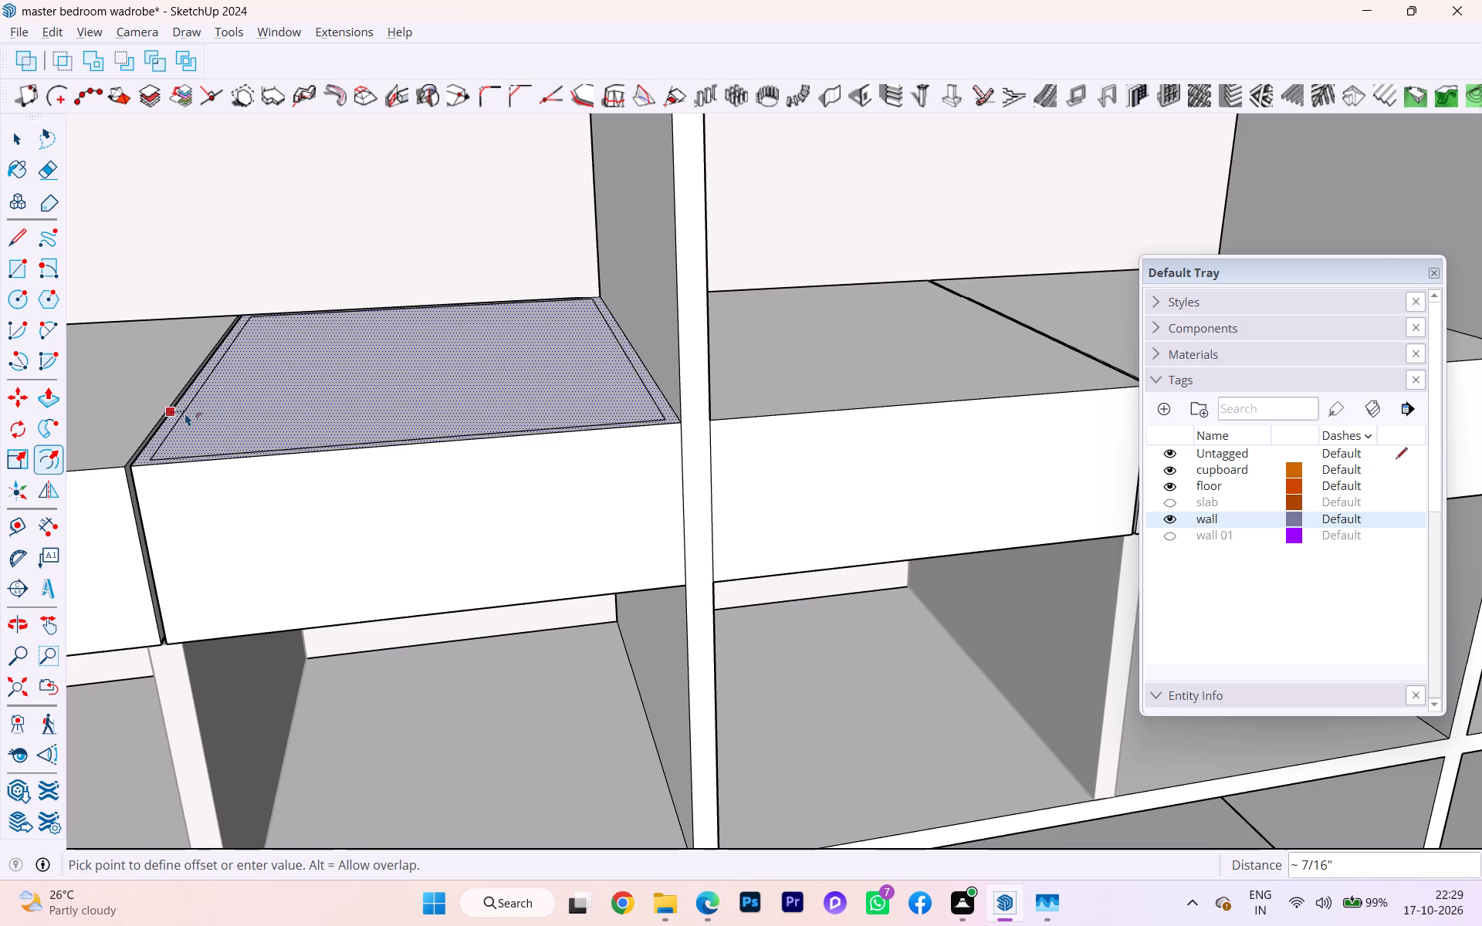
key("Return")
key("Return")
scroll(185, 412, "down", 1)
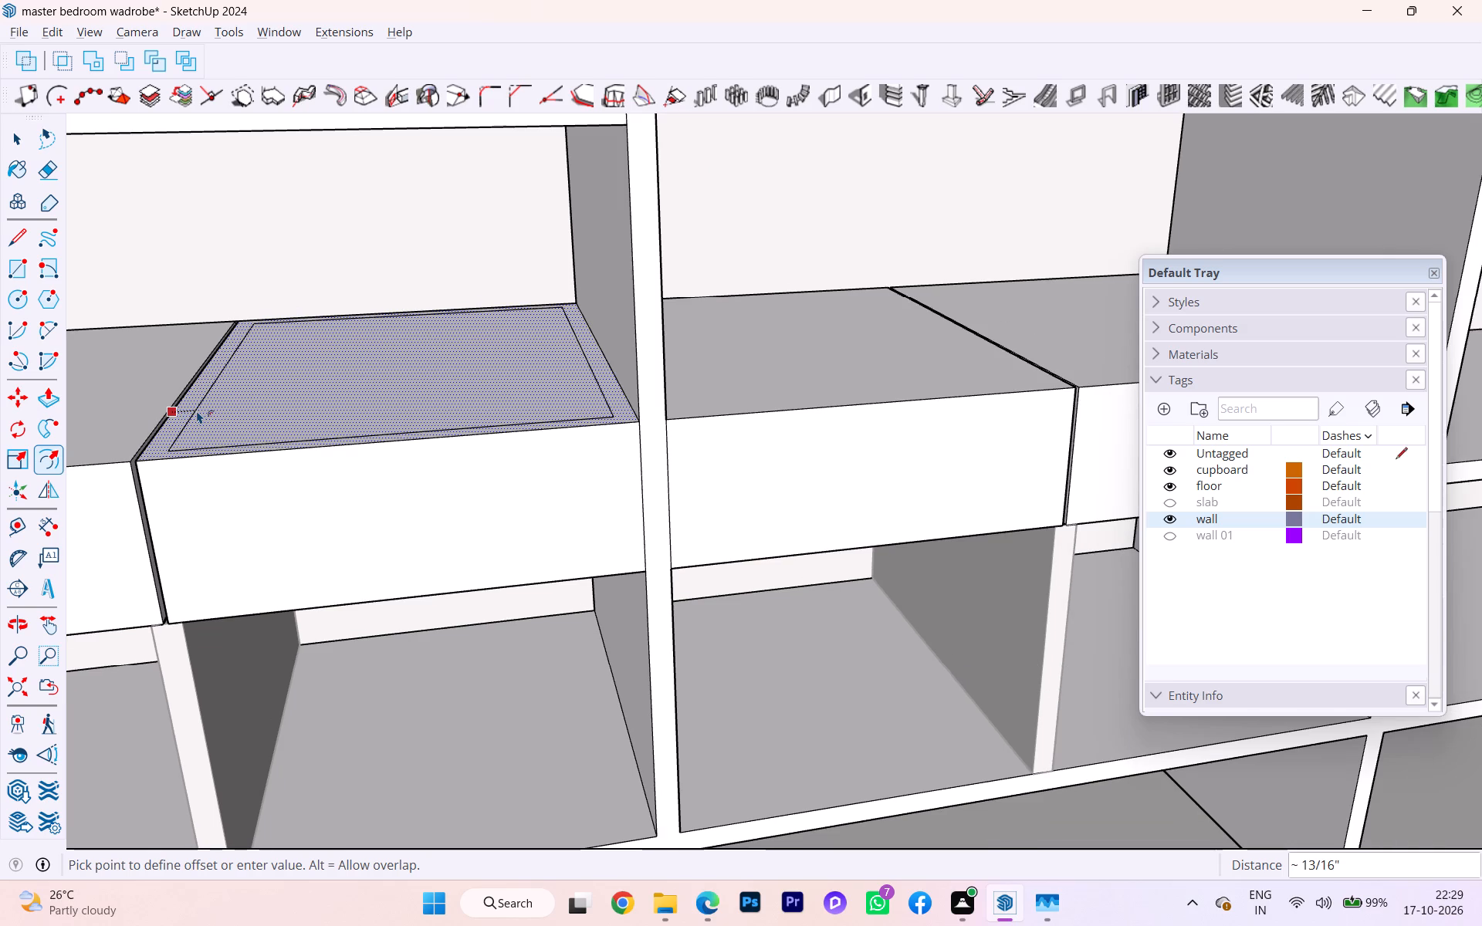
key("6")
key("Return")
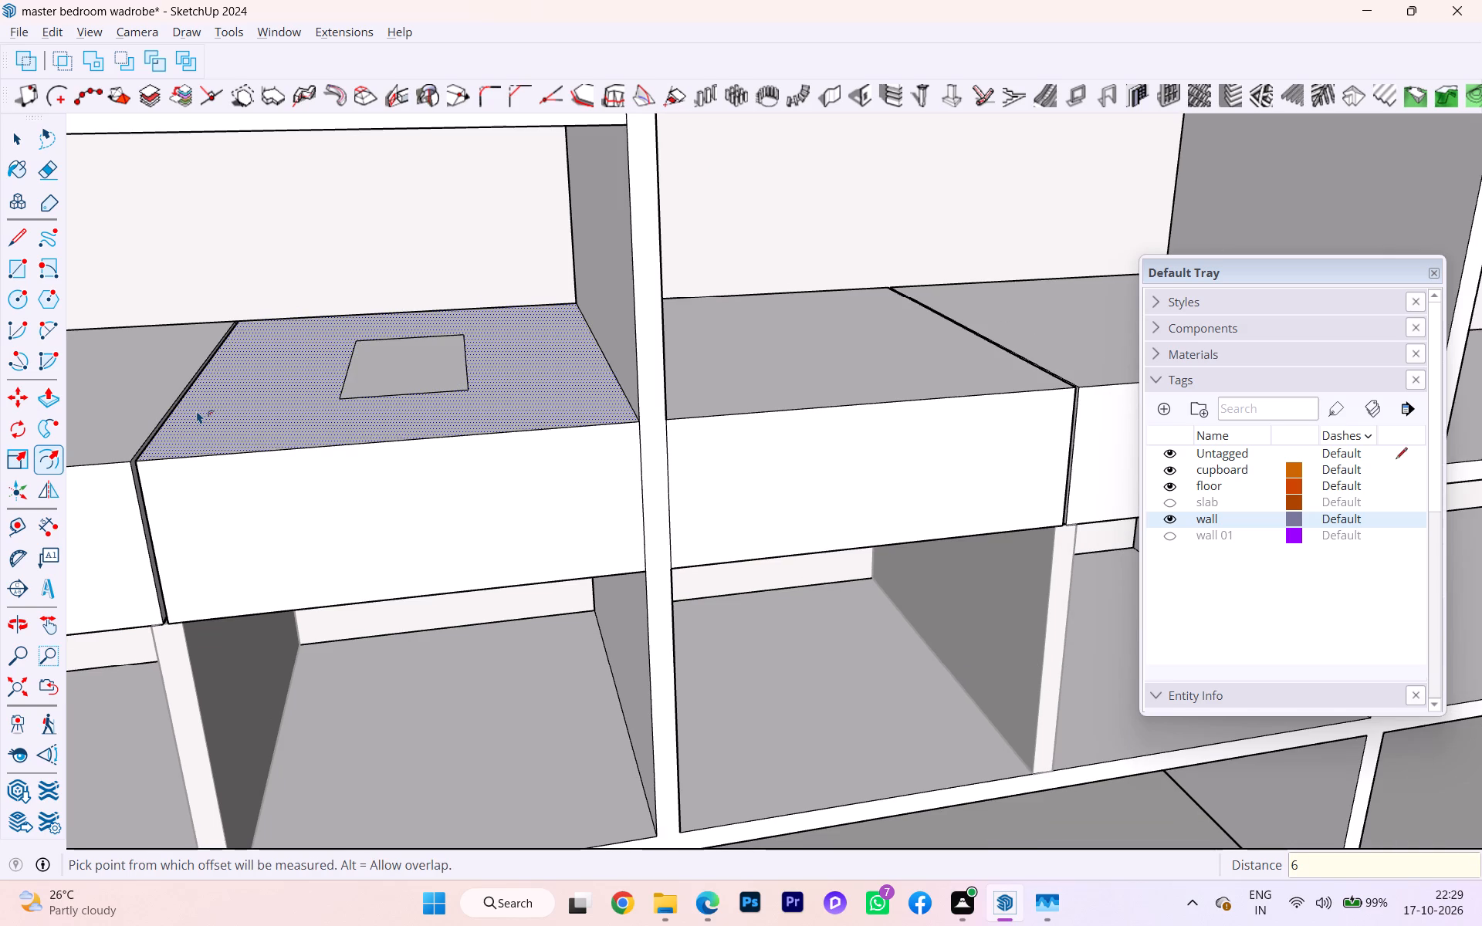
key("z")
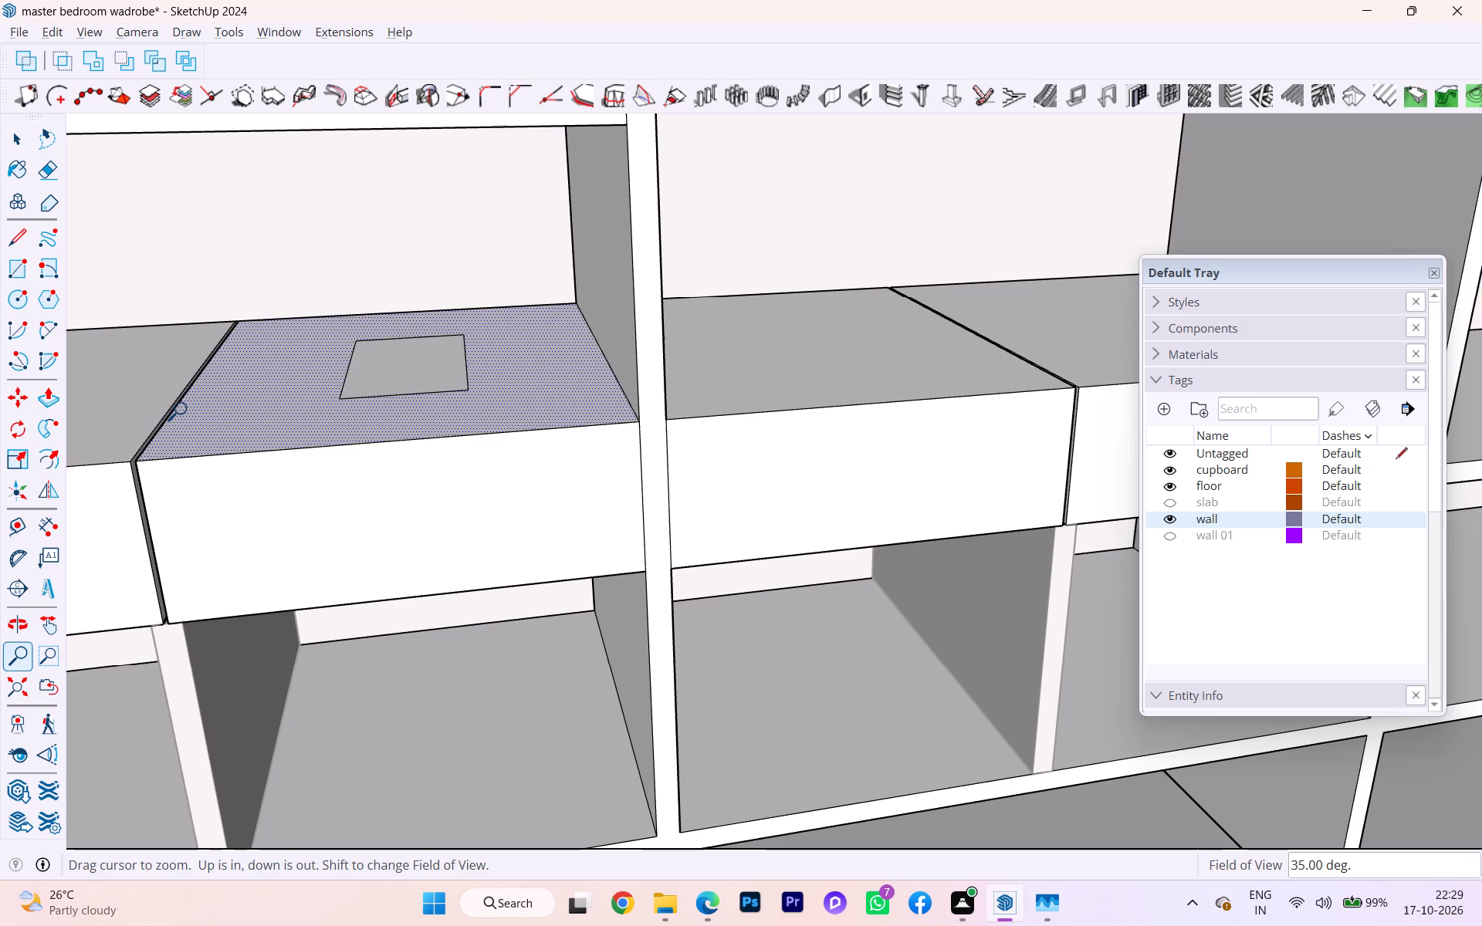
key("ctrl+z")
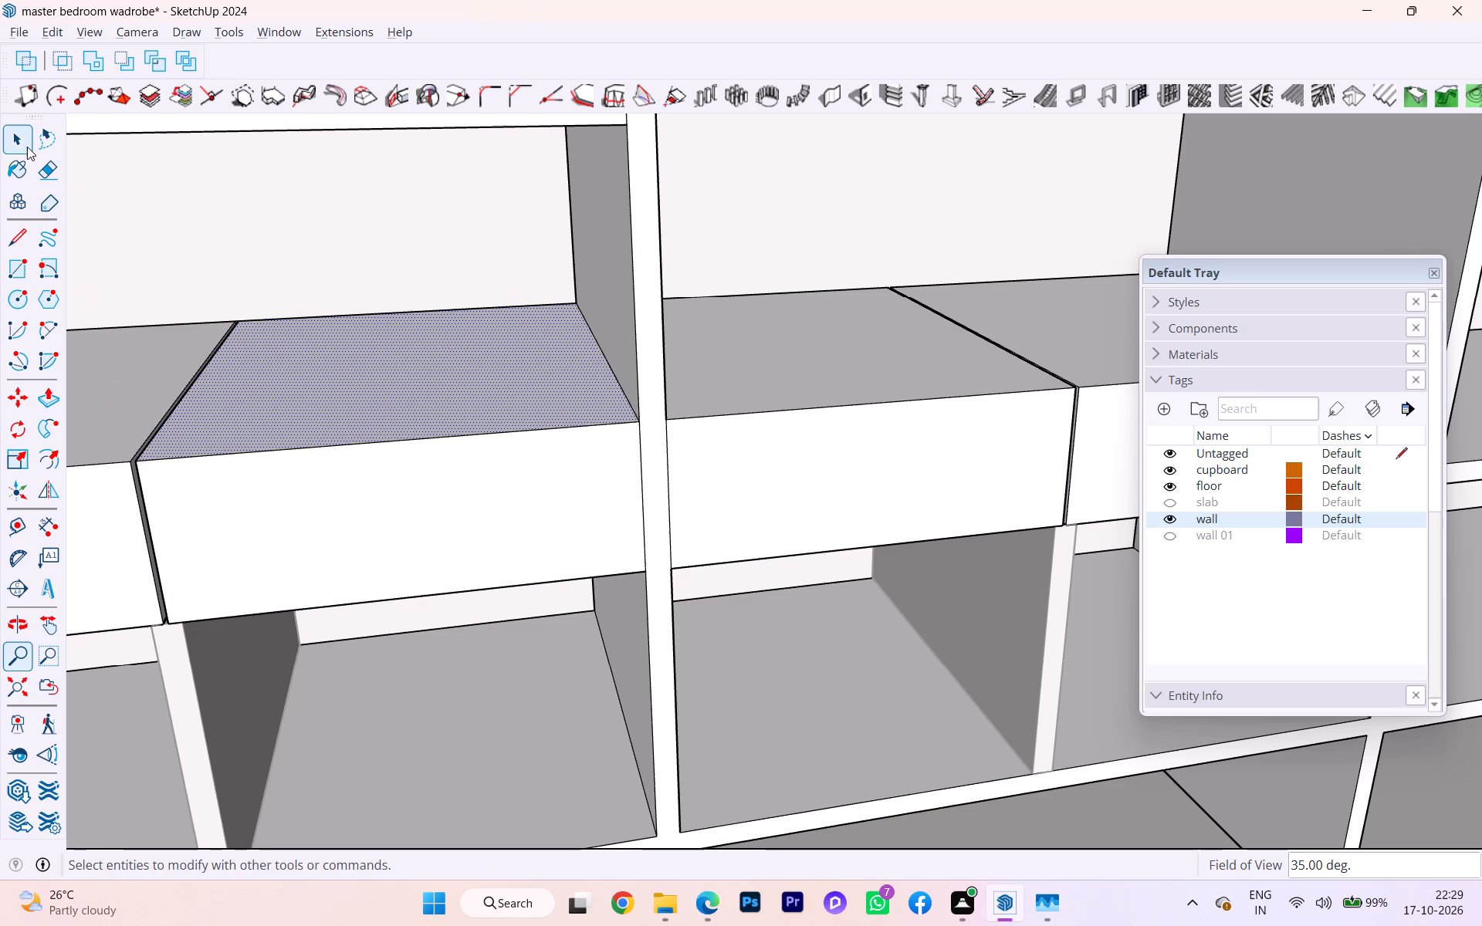
Offset the top face outline of the left bay's right-hand drawer block inward by about 9/16".
left_click(26, 147)
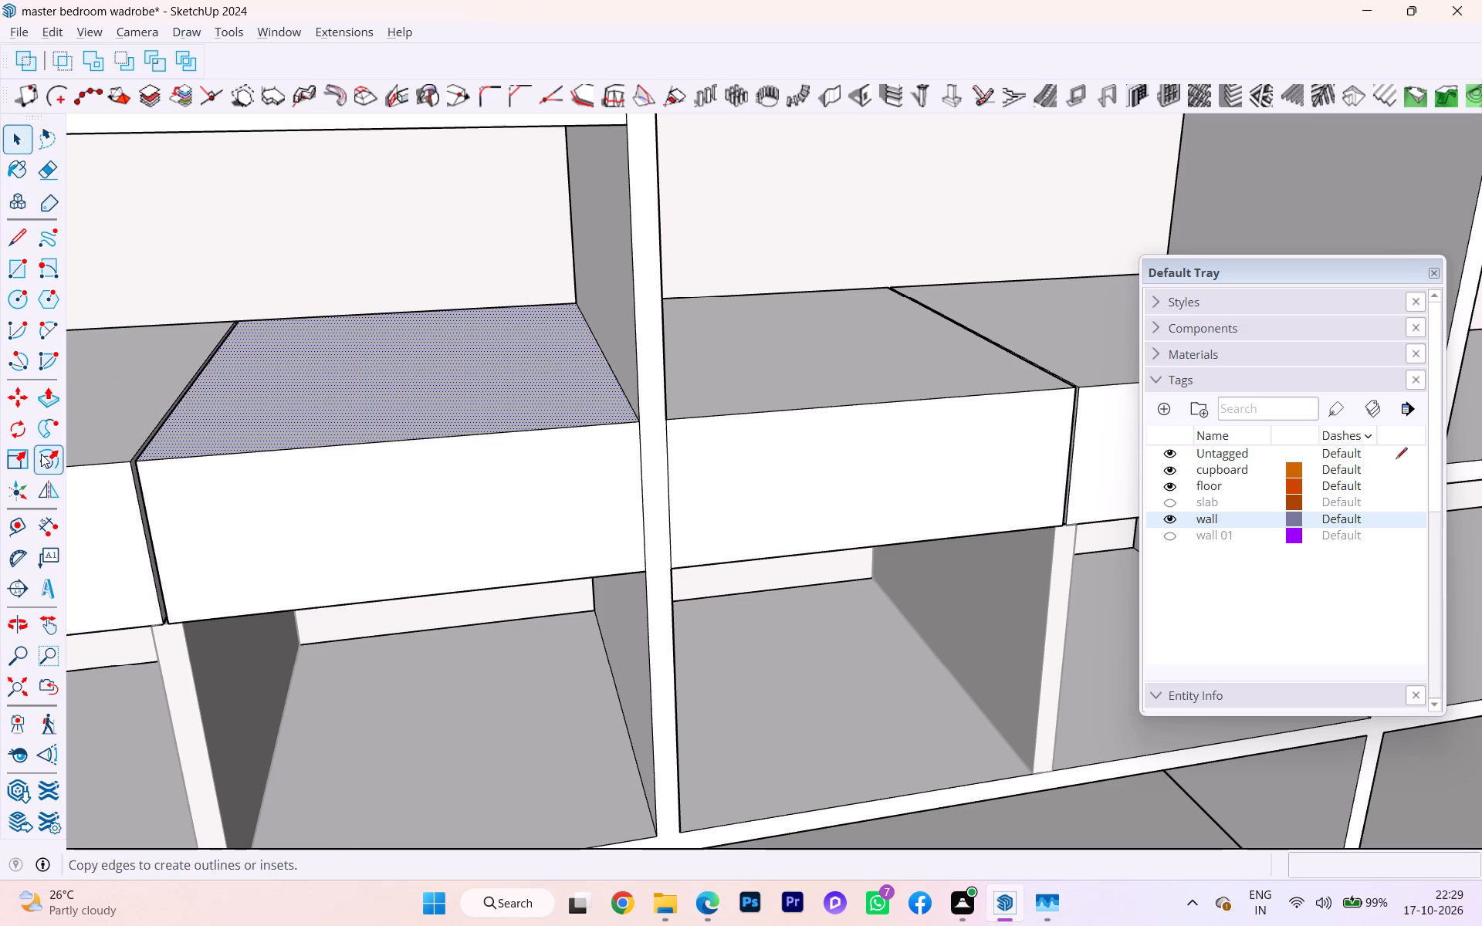
left_click(43, 455)
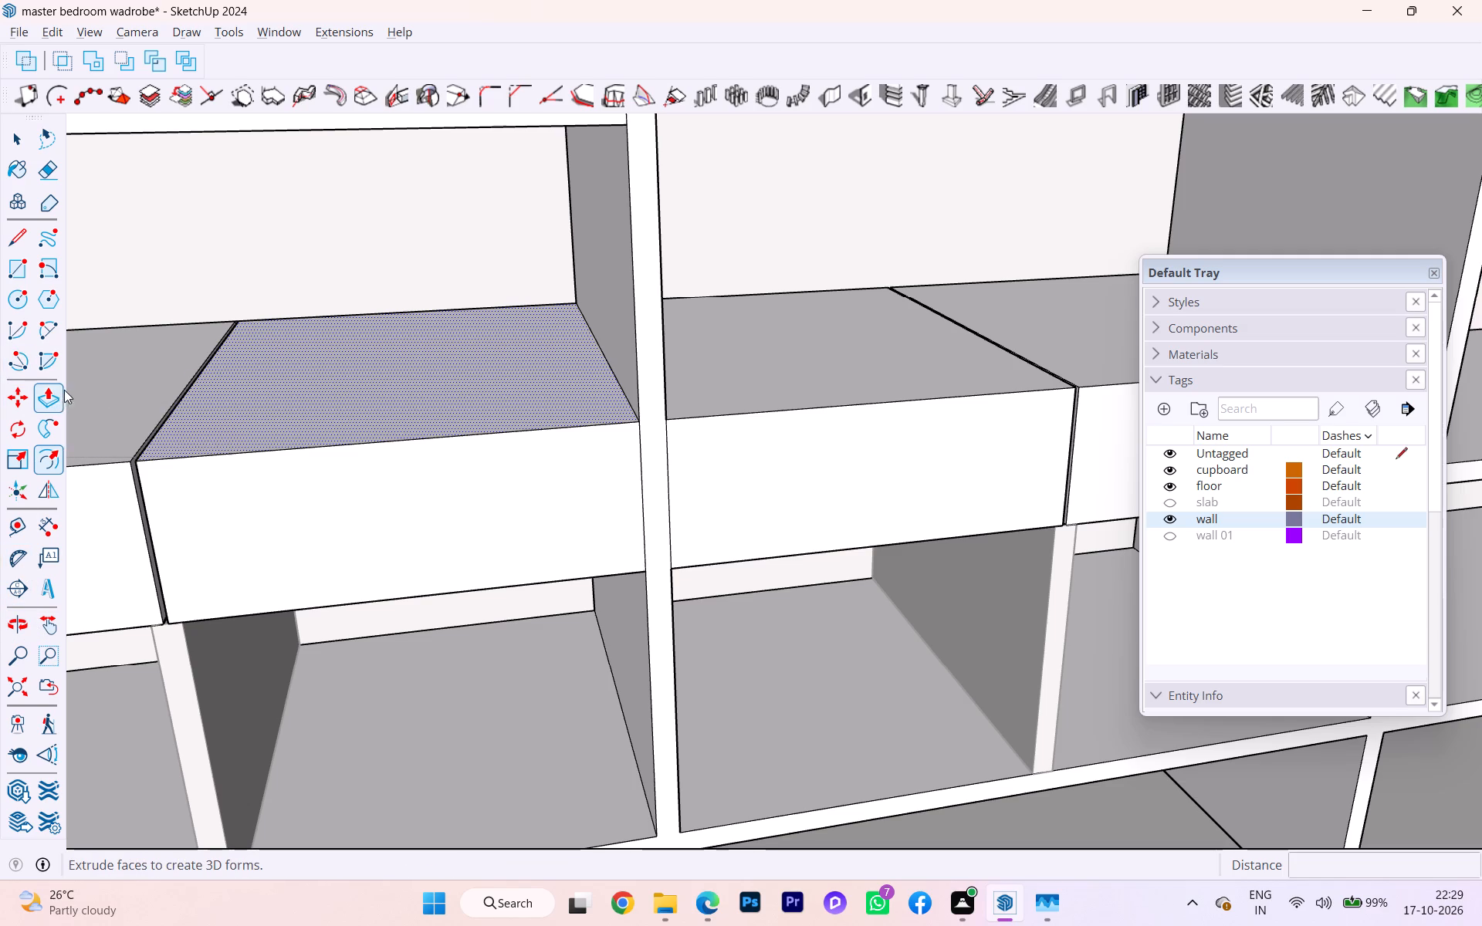
key("f")
left_click(171, 416)
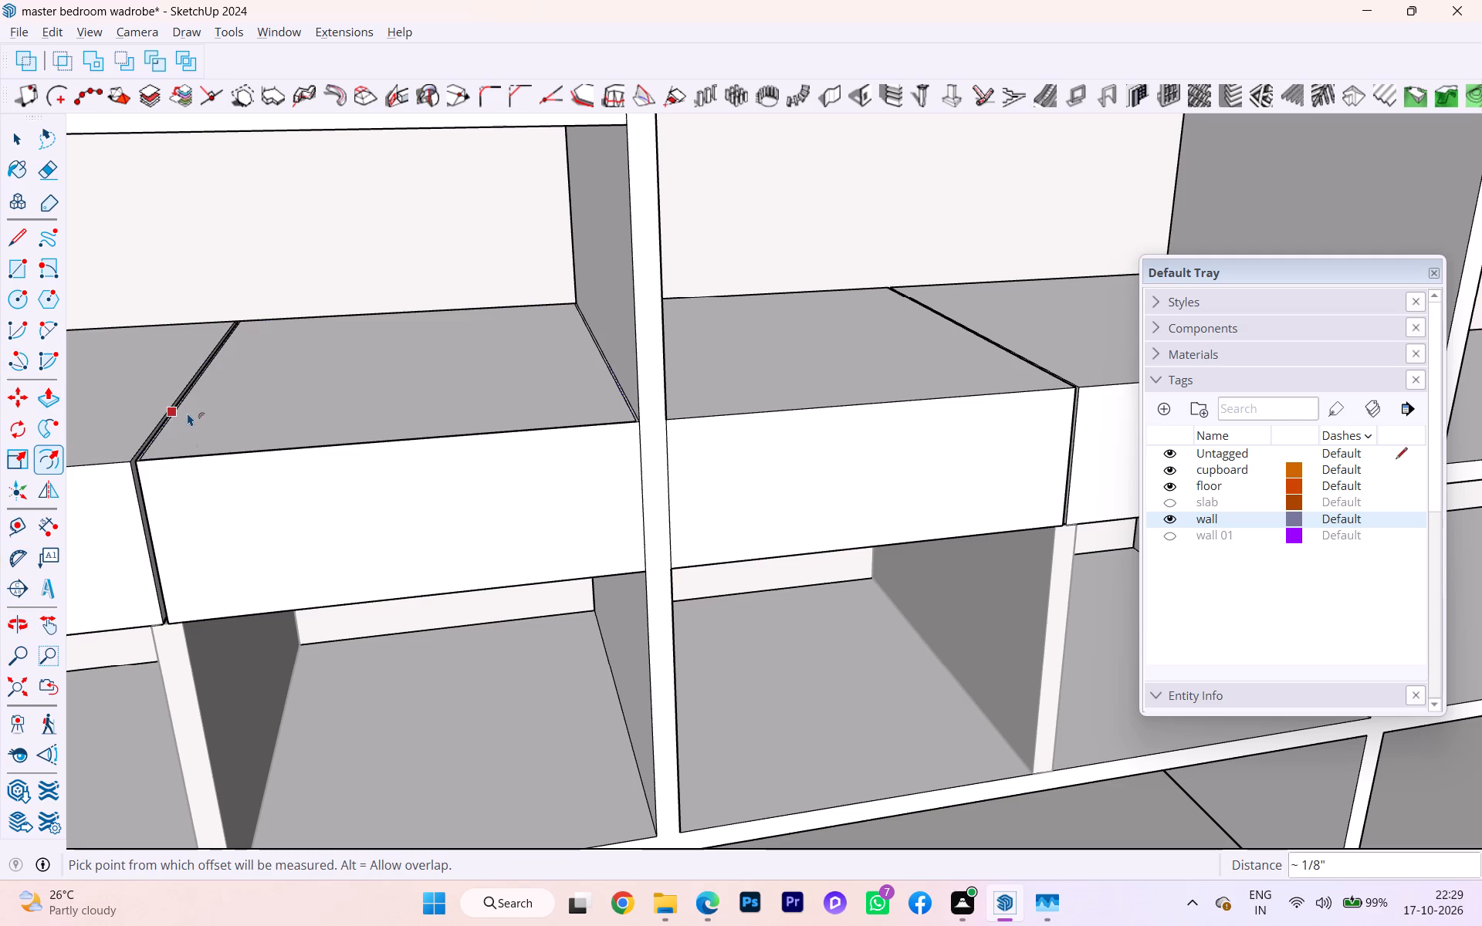
key("ctrl+z")
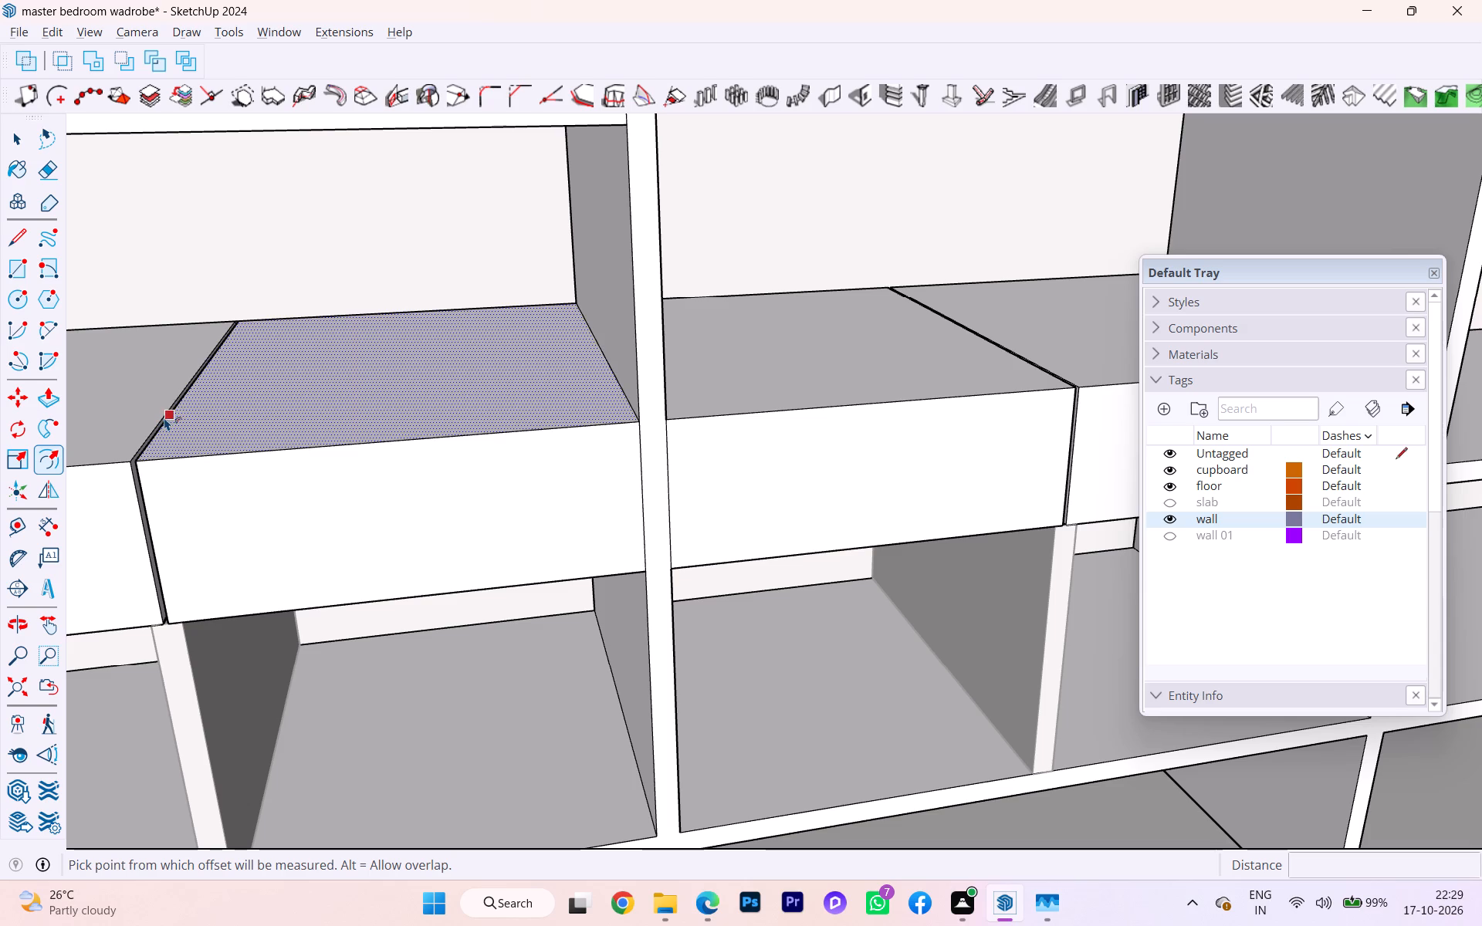
left_click(164, 417)
left_click(189, 412)
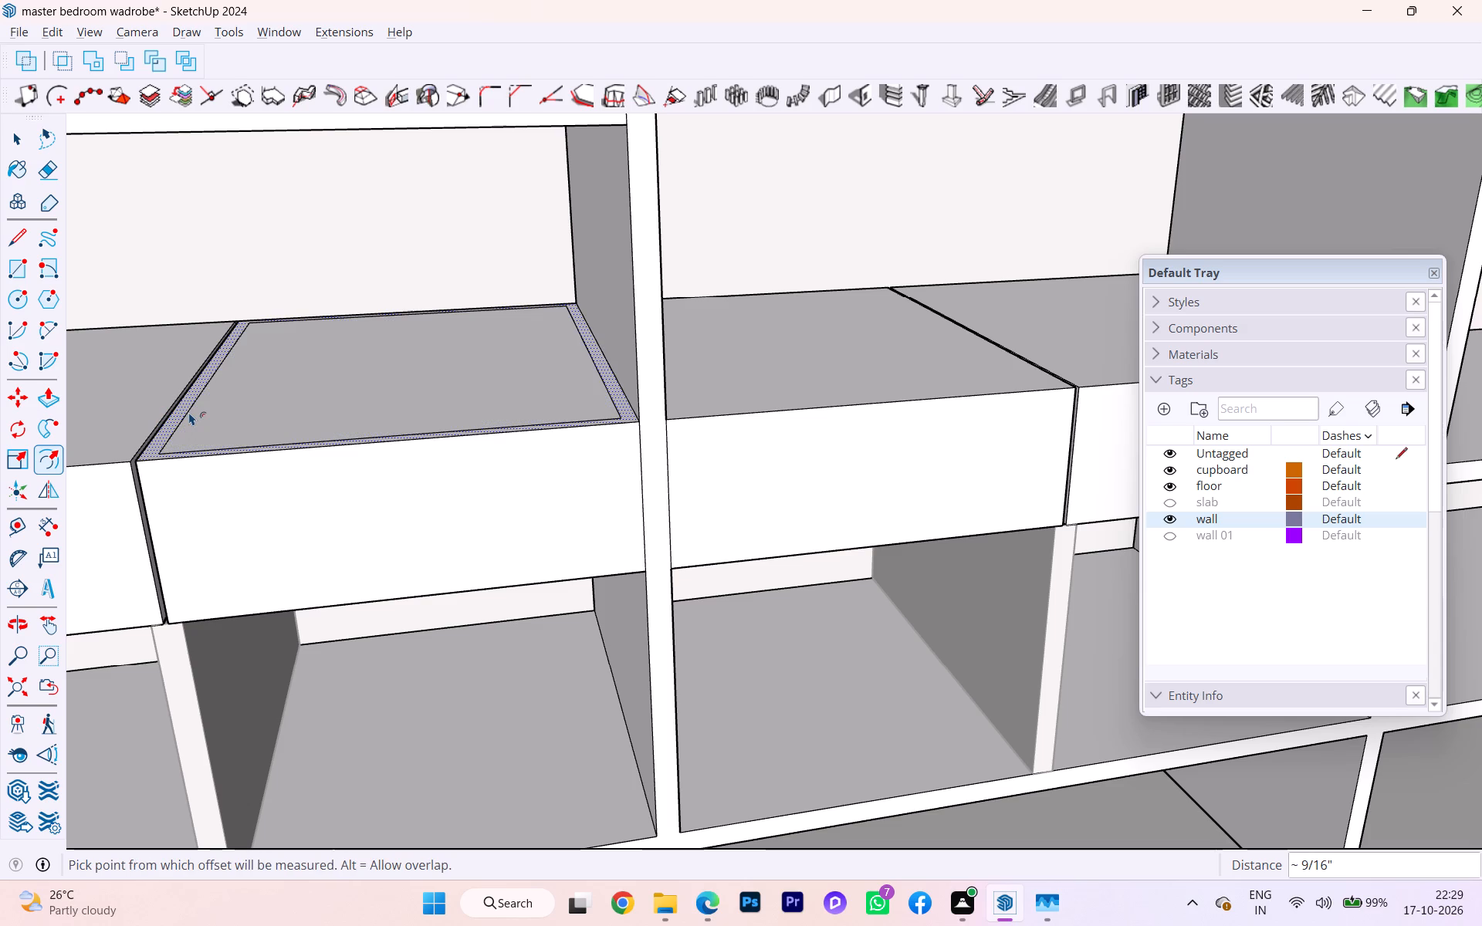
key("space")
Offset the top face outline of the left bay's left-hand drawer block inward by about 3/4".
scroll(343, 451, "down", 4)
scroll(521, 438, "up", 1)
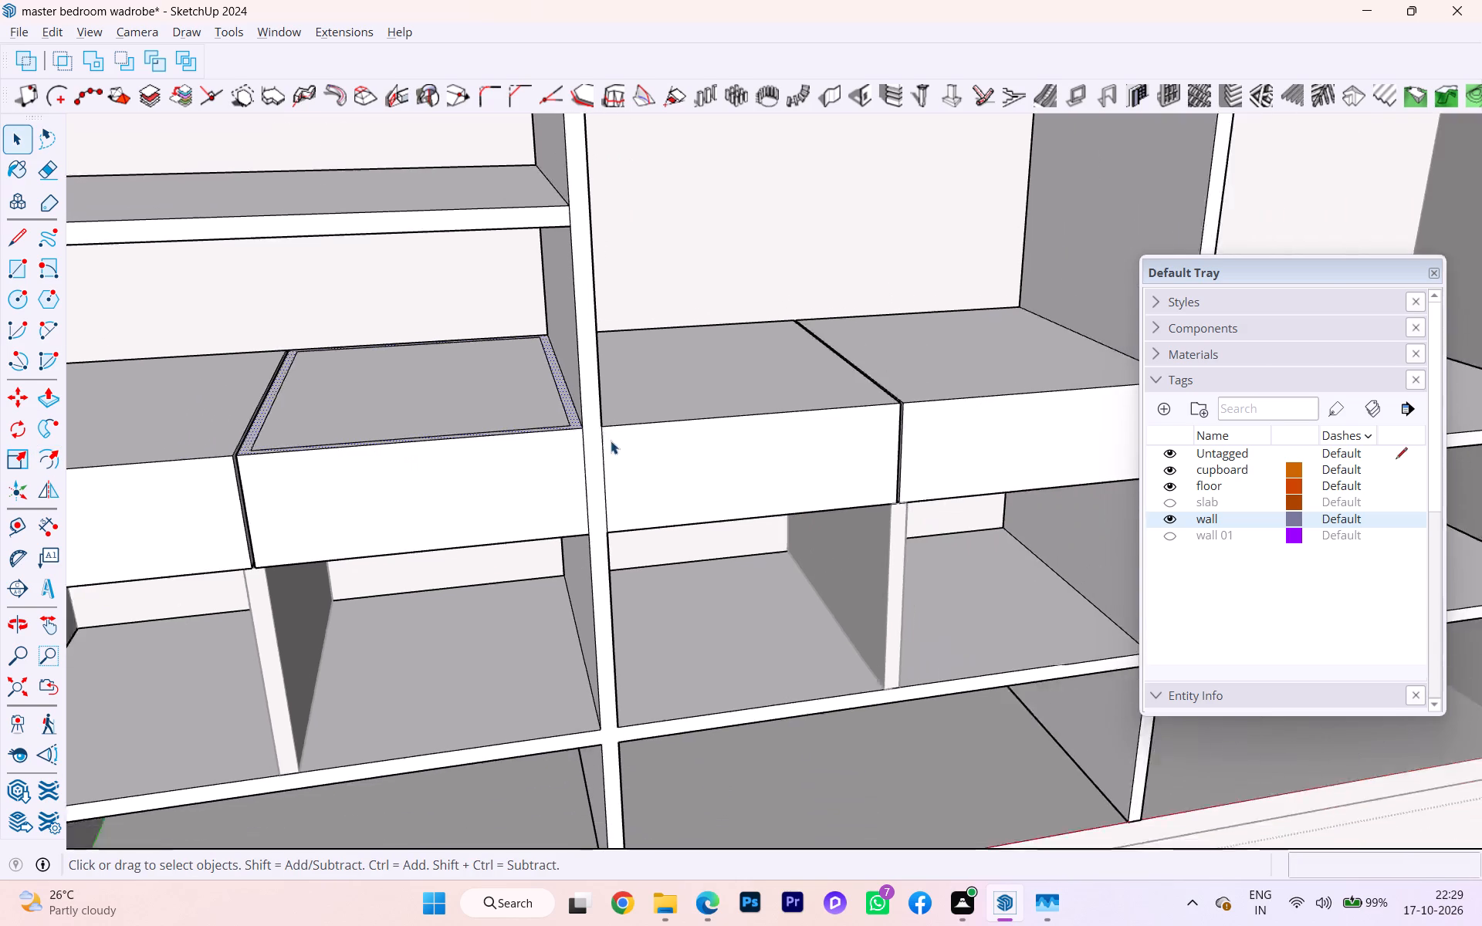
scroll(648, 434, "down", 2)
scroll(822, 417, "down", 1)
scroll(232, 421, "down", 1)
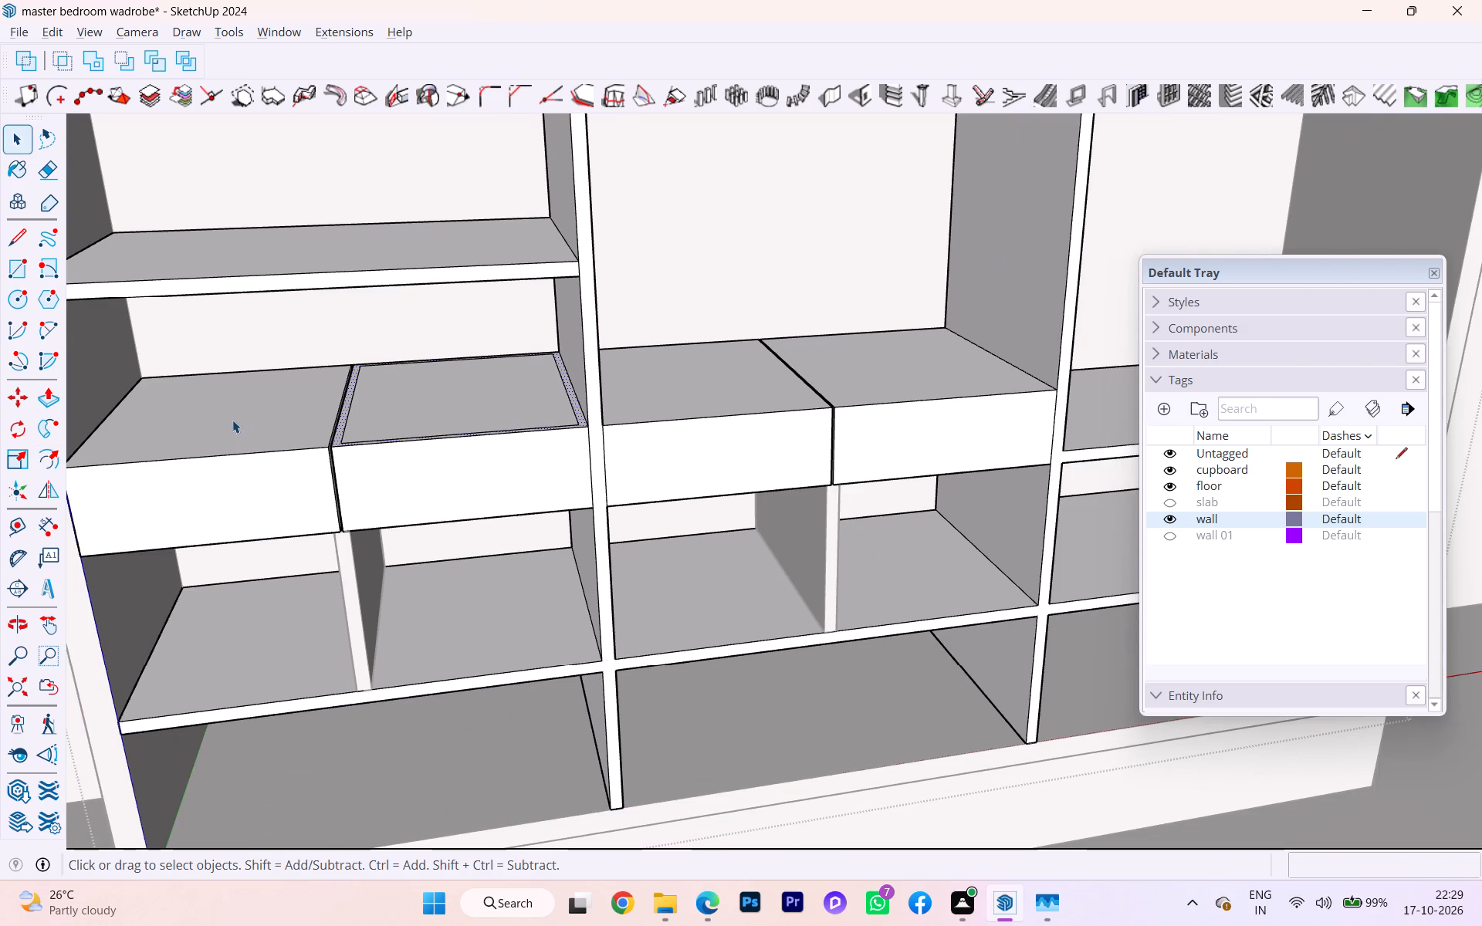
key("f")
key("Return")
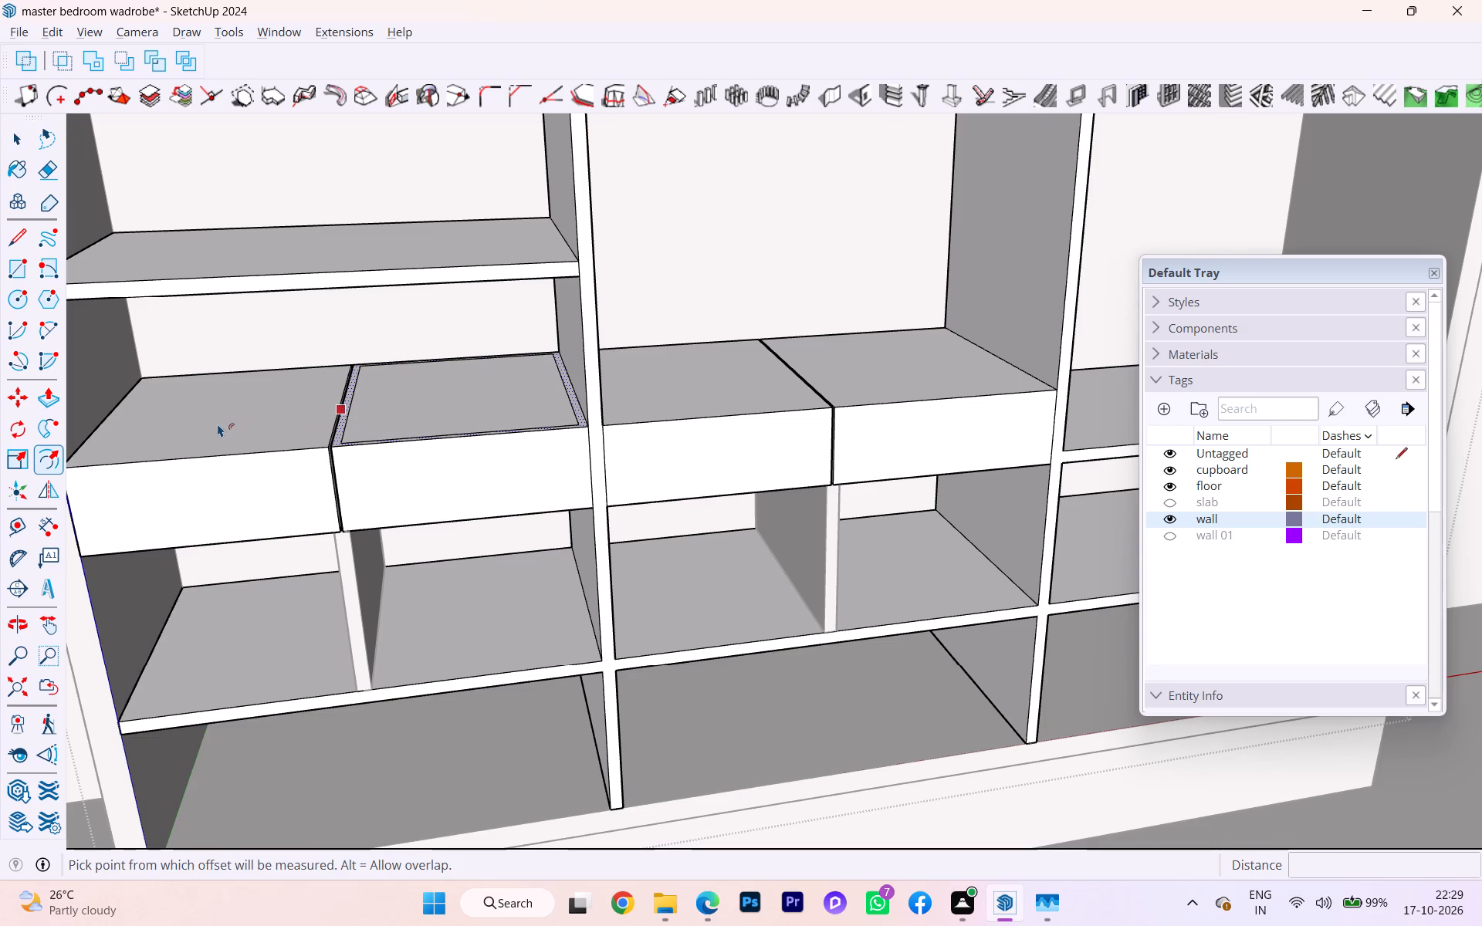
key("space")
left_click(173, 435)
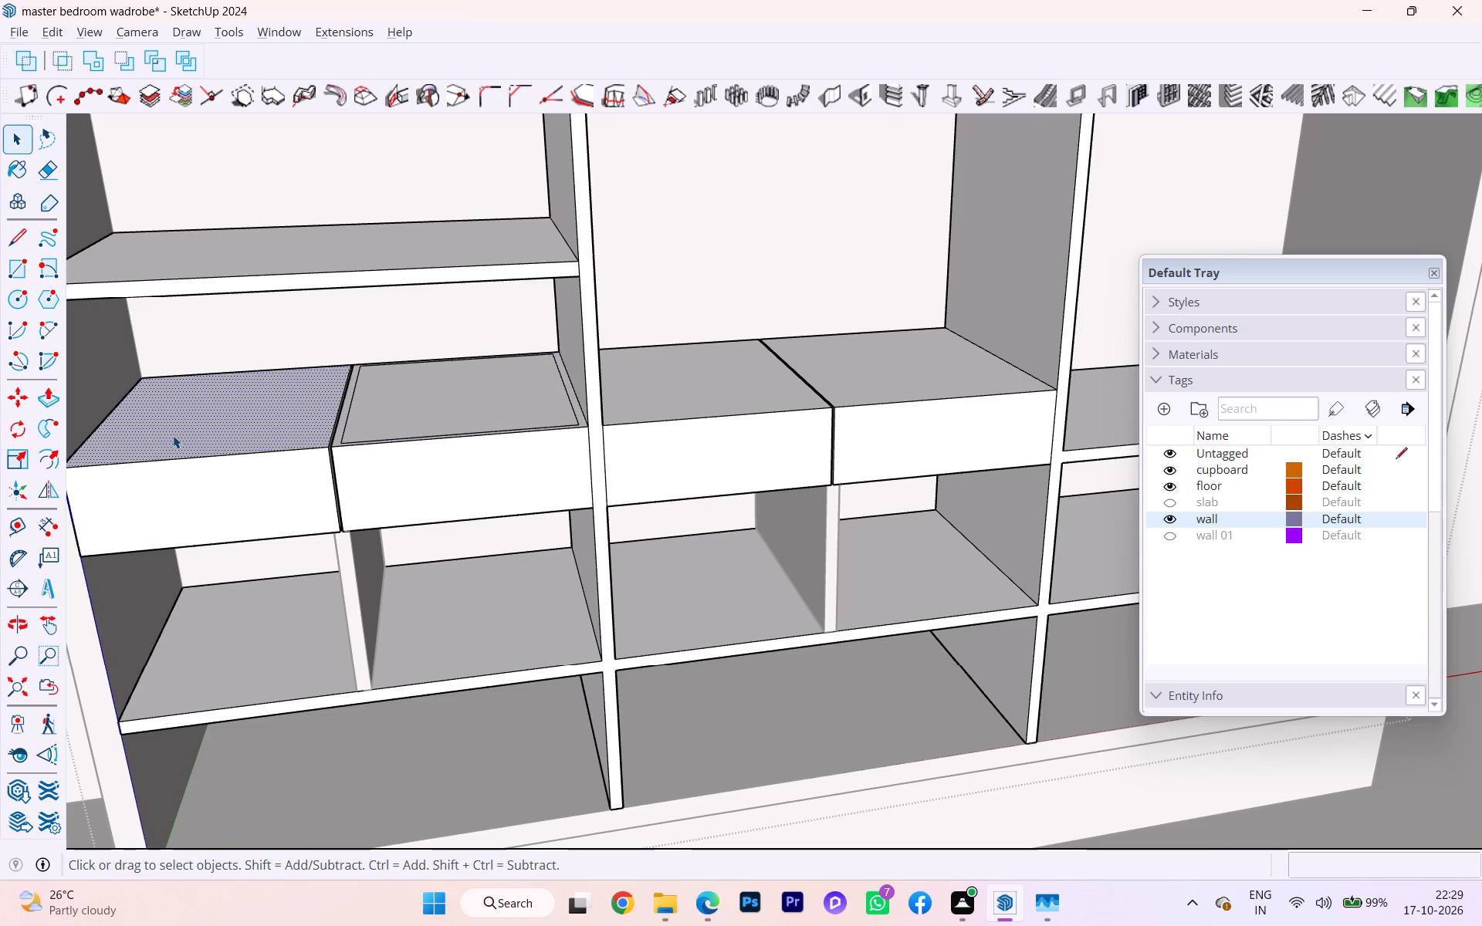
key("f")
key("apostrophe")
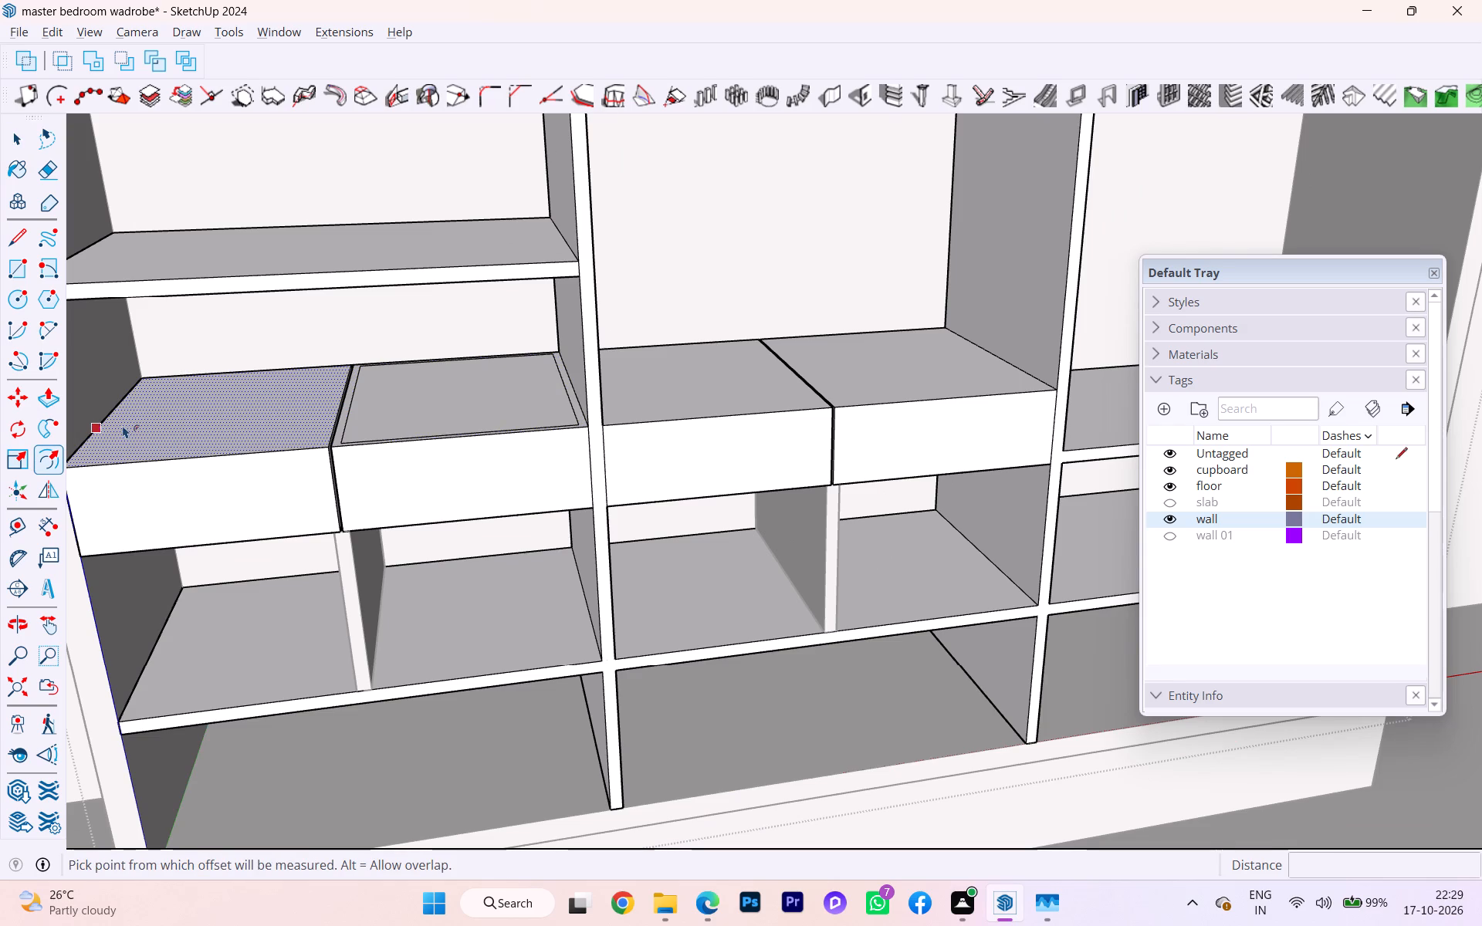
left_click(108, 421)
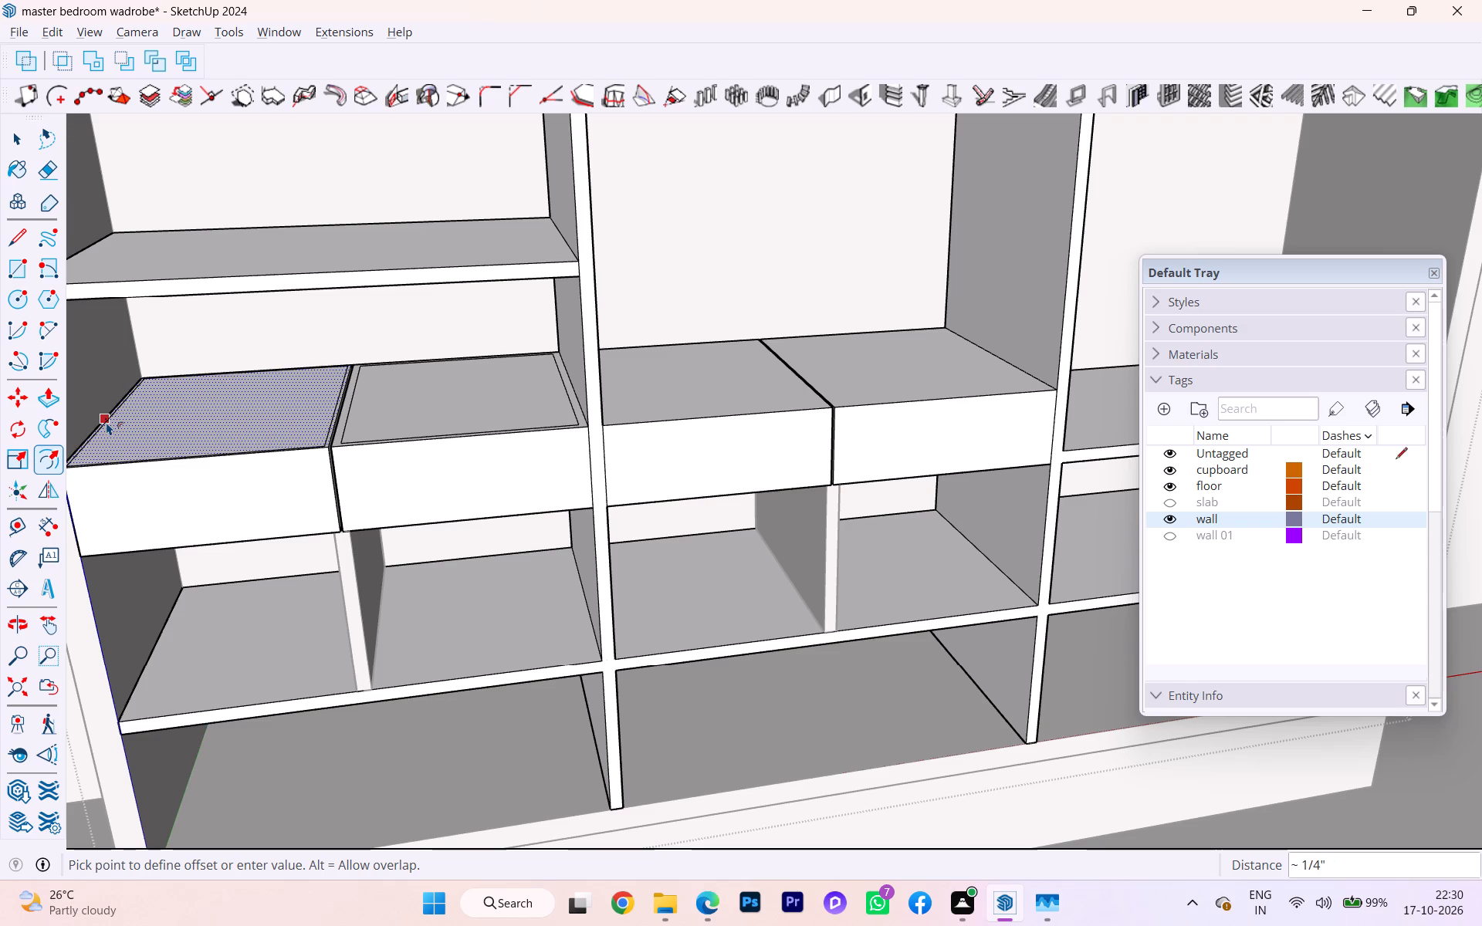
scroll(132, 421, "down", 1)
middle_click_drag(146, 421, 256, 412)
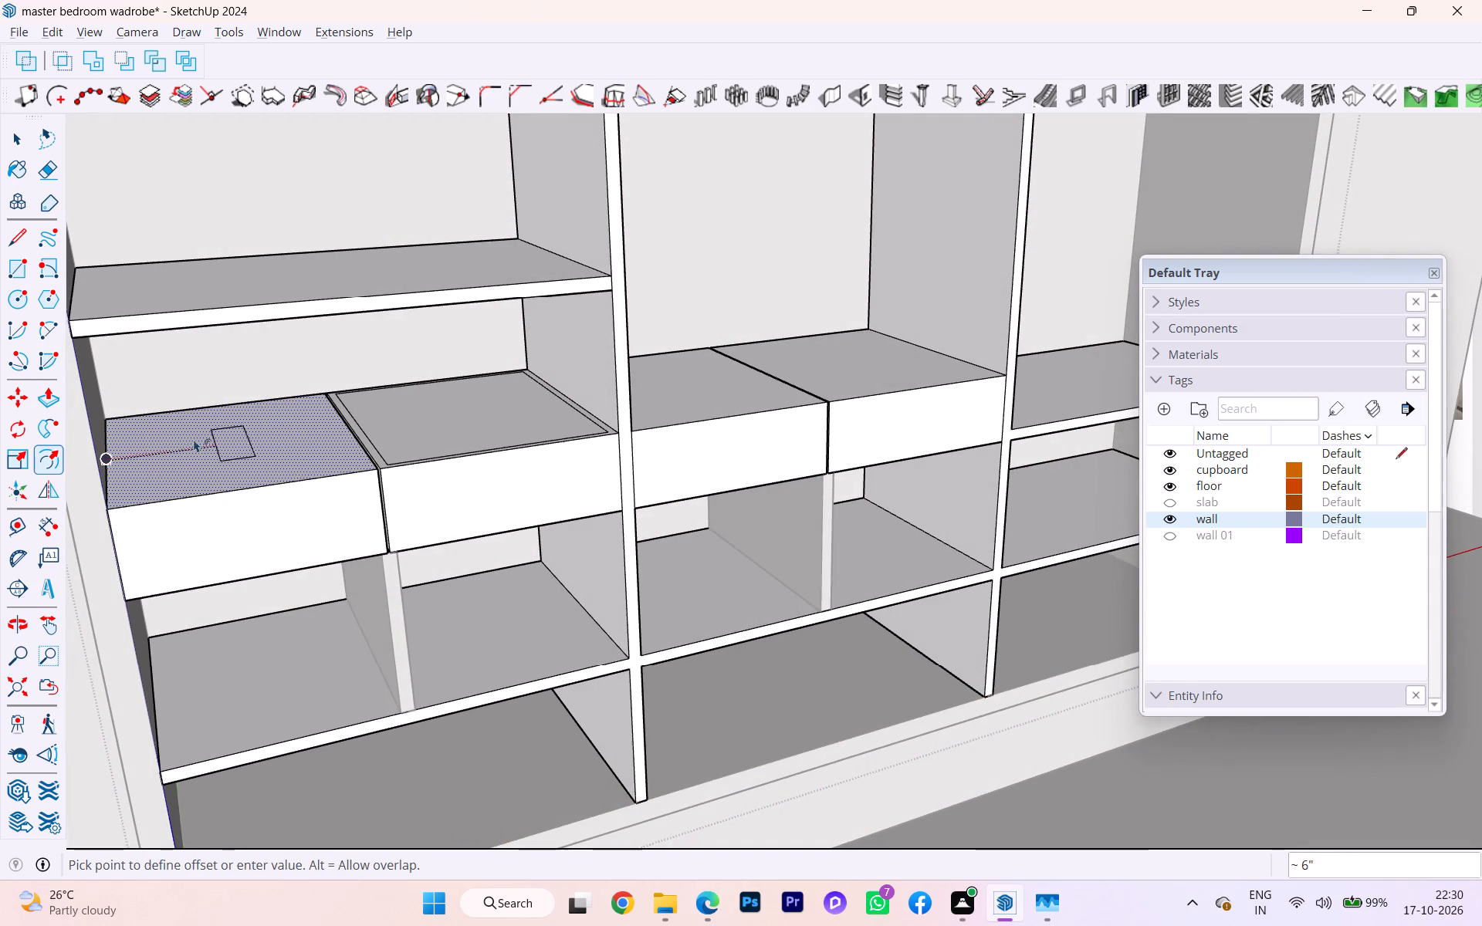
left_click(119, 461)
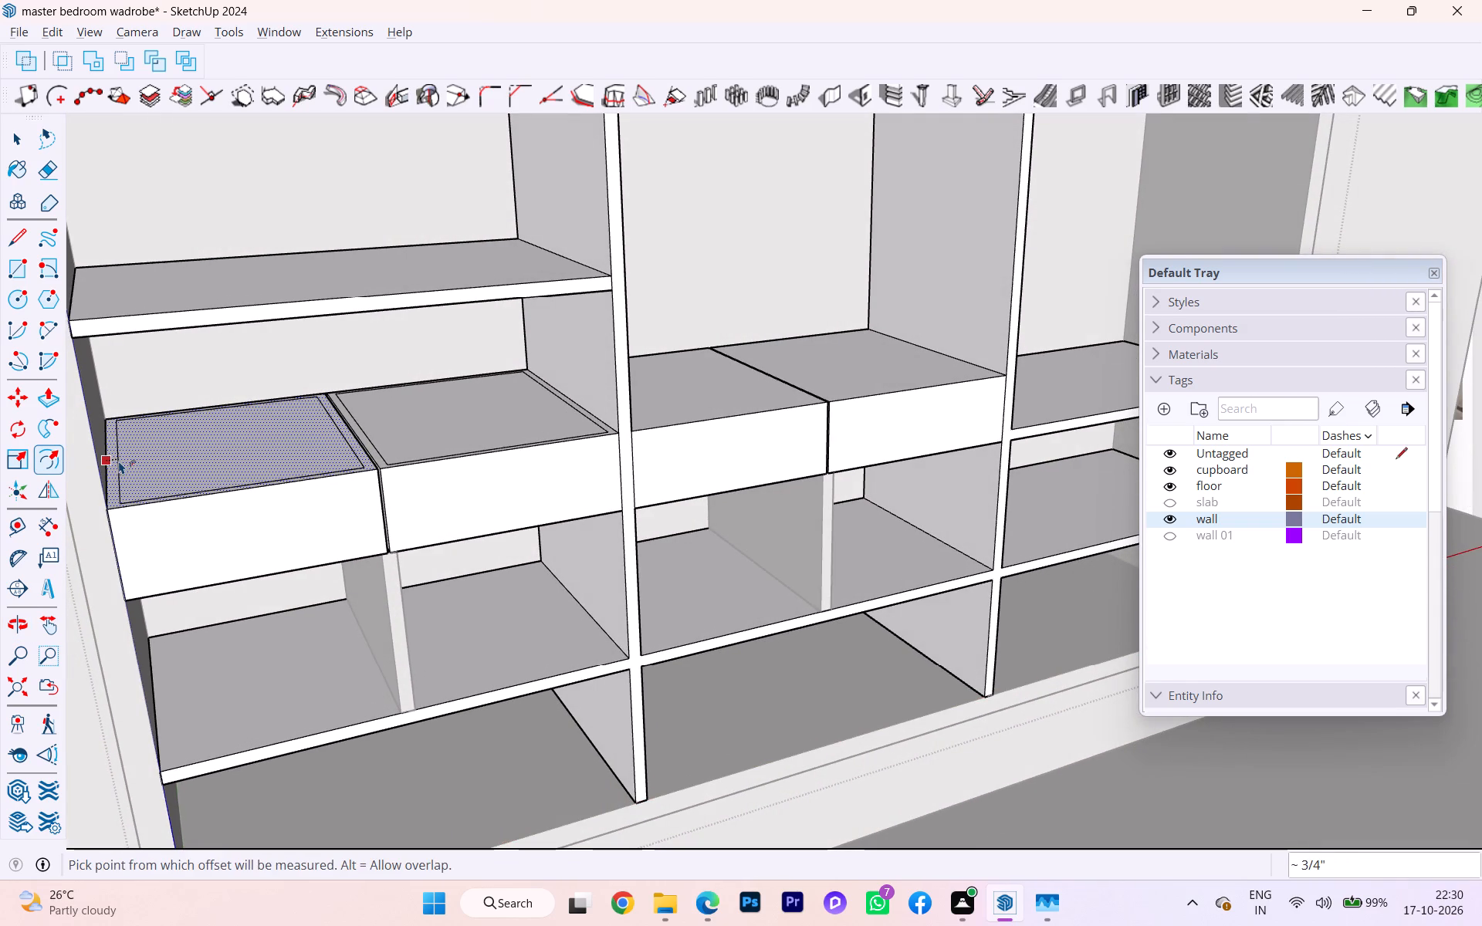
key("space")
Push the inset top face of the left bay's left-hand drawer block down 5 7/8" to hollow it out.
left_click(190, 465)
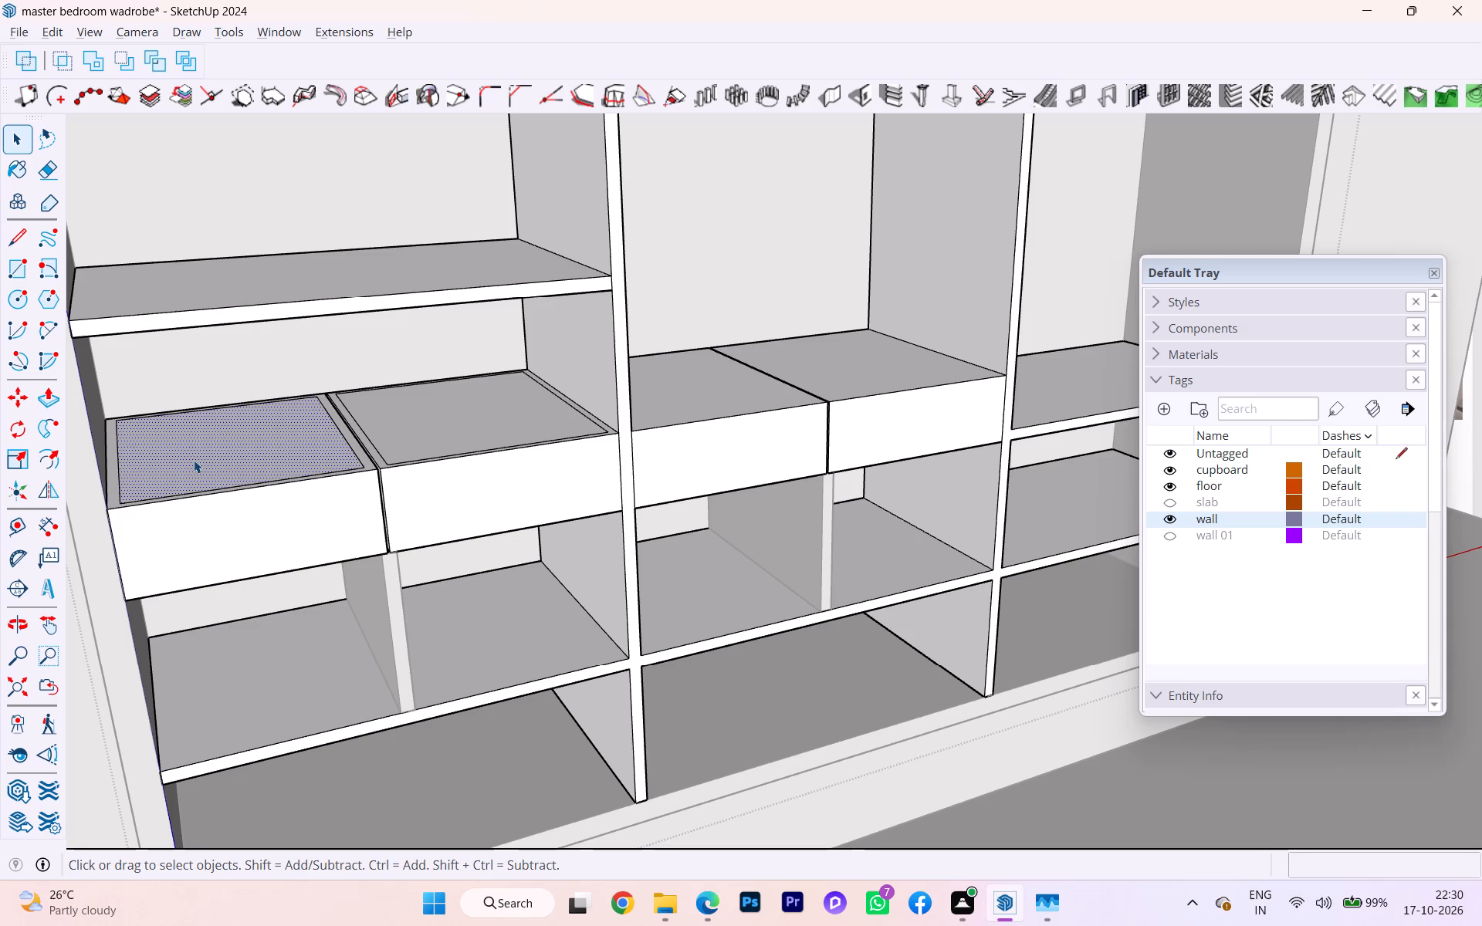
key("p")
left_click(195, 458)
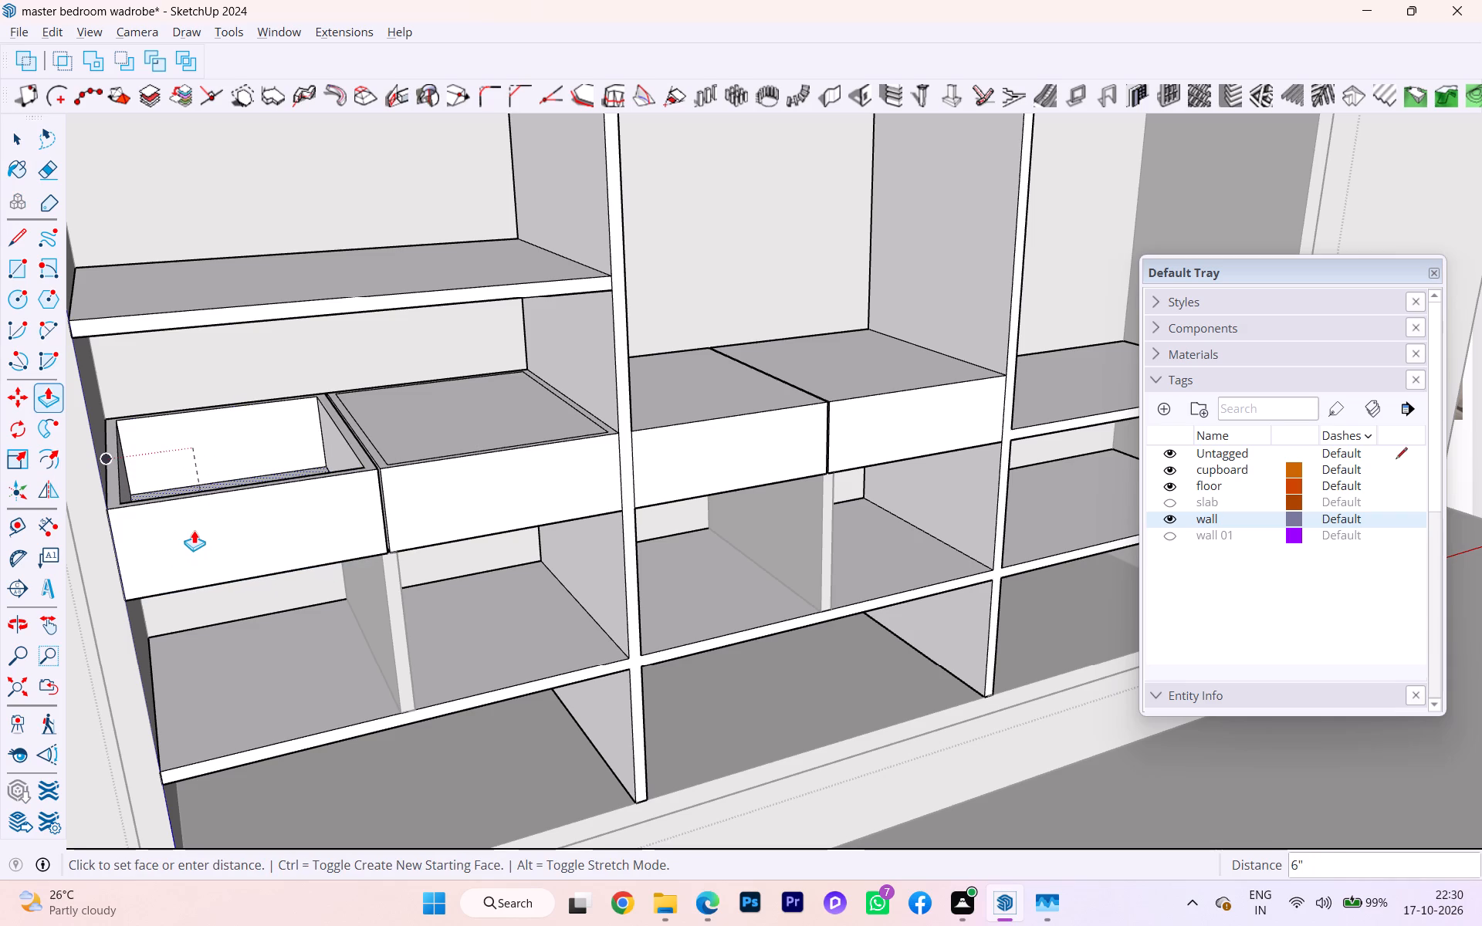
left_click(194, 529)
Push the inset top face of the left bay's right-hand drawer block down 5 7/8", level with the neighbouring drawer's floor.
middle_click_drag(304, 530, 267, 610)
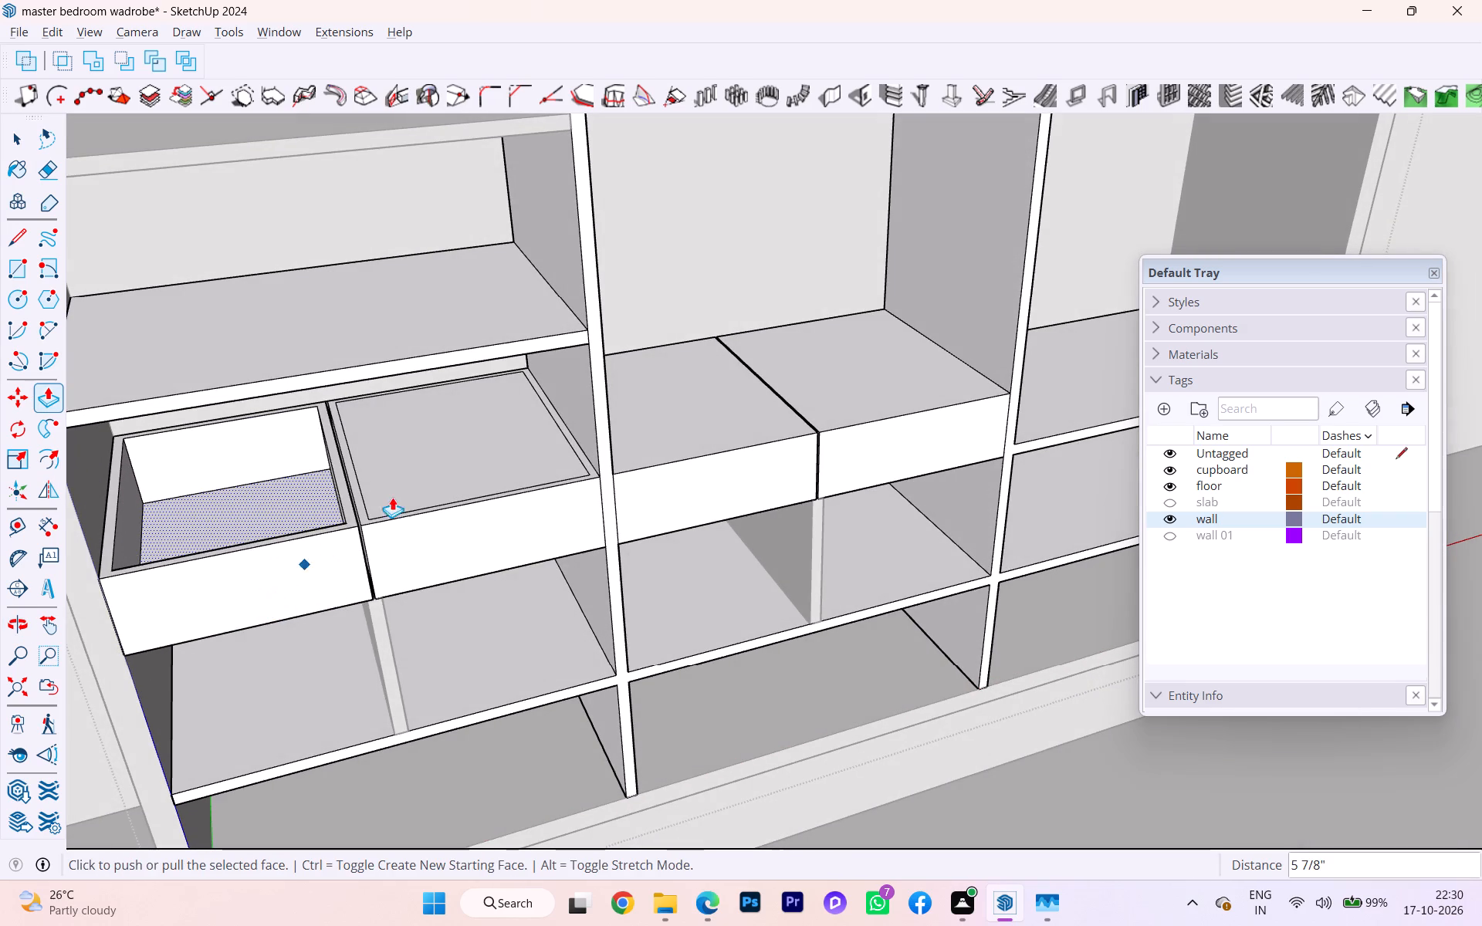
left_click(415, 474)
key("Escape")
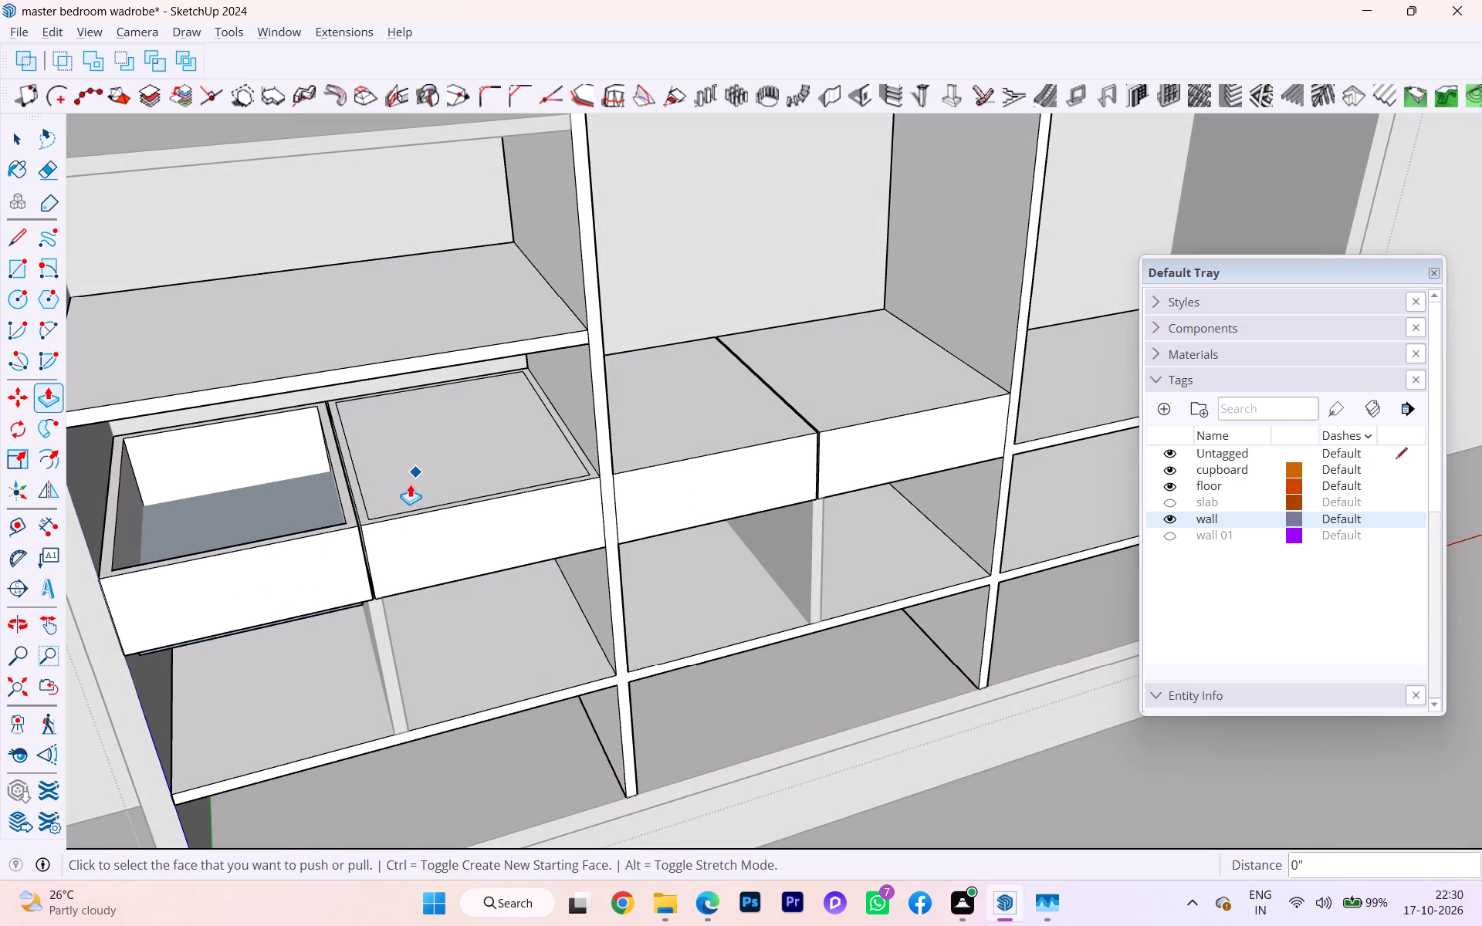
left_click(420, 466)
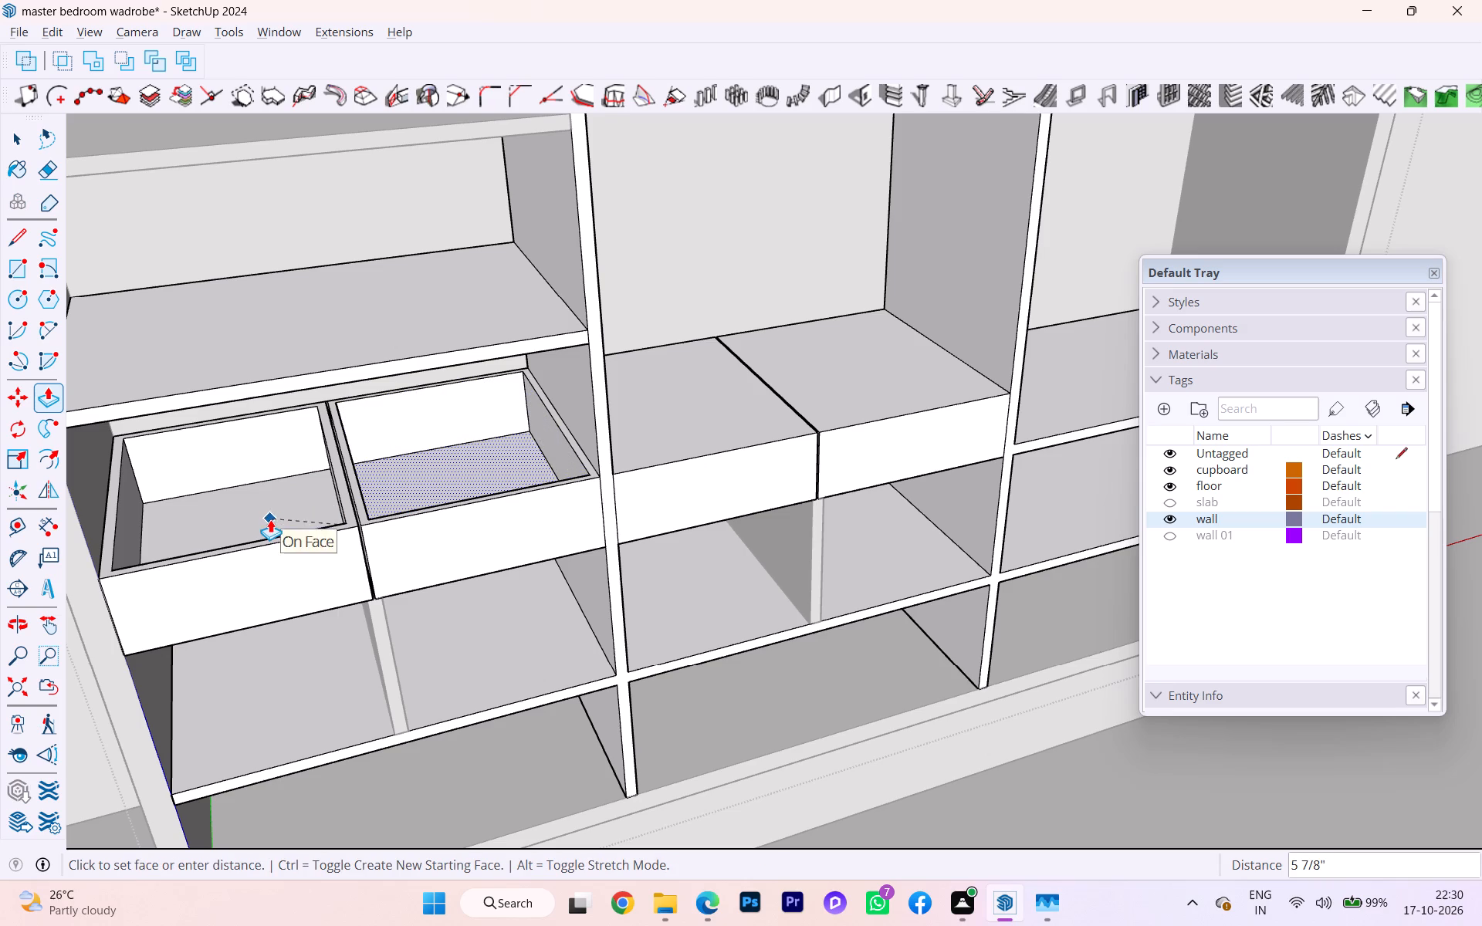
left_click(270, 519)
key("space")
Review the left bay's hollowed drawers against the rest of the wardrobe and exit the wardrobe group.
scroll(347, 485, "down", 1)
scroll(349, 485, "up", 1)
scroll(352, 485, "down", 4)
middle_click_drag(349, 466, 259, 363)
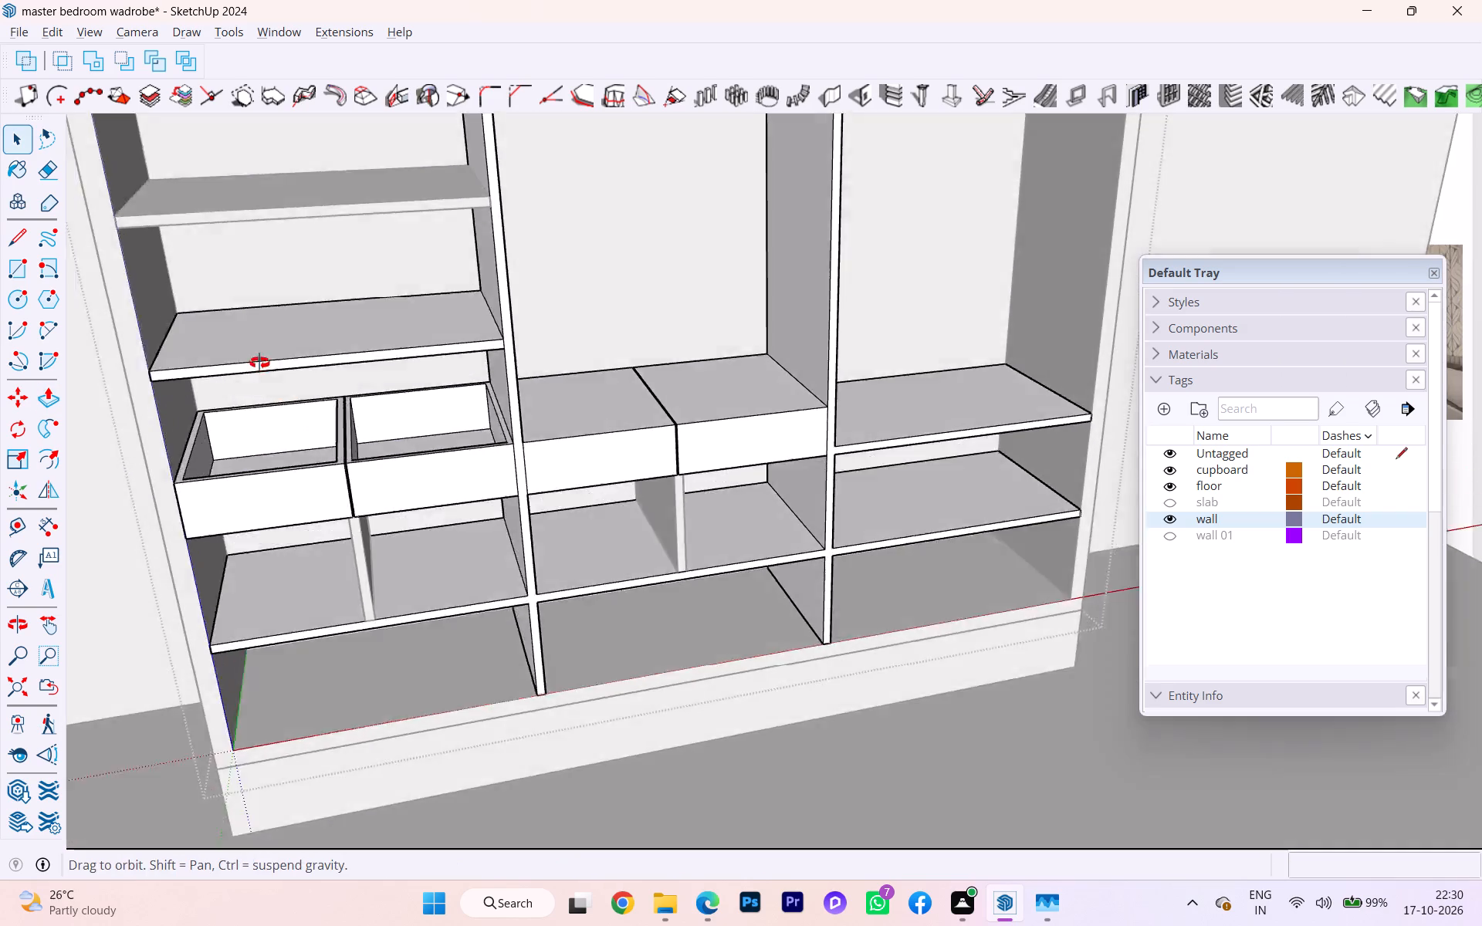
middle_click_drag(259, 363, 249, 346)
scroll(273, 496, "down", 2)
left_click(155, 649)
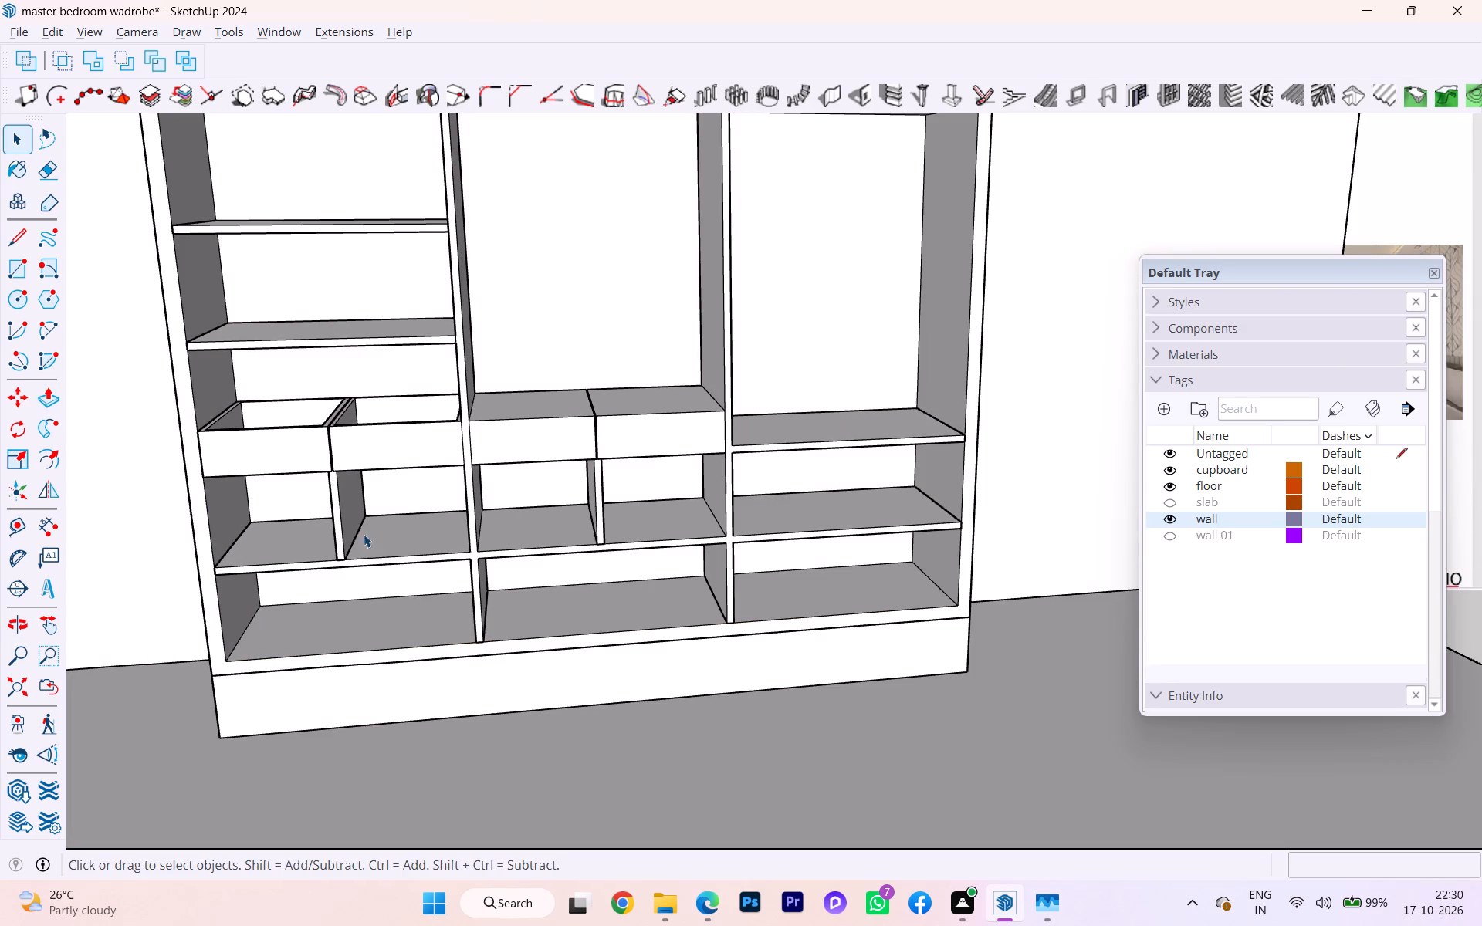
Reopen the wardrobe group and offset the top face outline of the middle bay's left-hand drawer block inward by about 1".
middle_click_drag(489, 466, 496, 437)
scroll(506, 411, "up", 4)
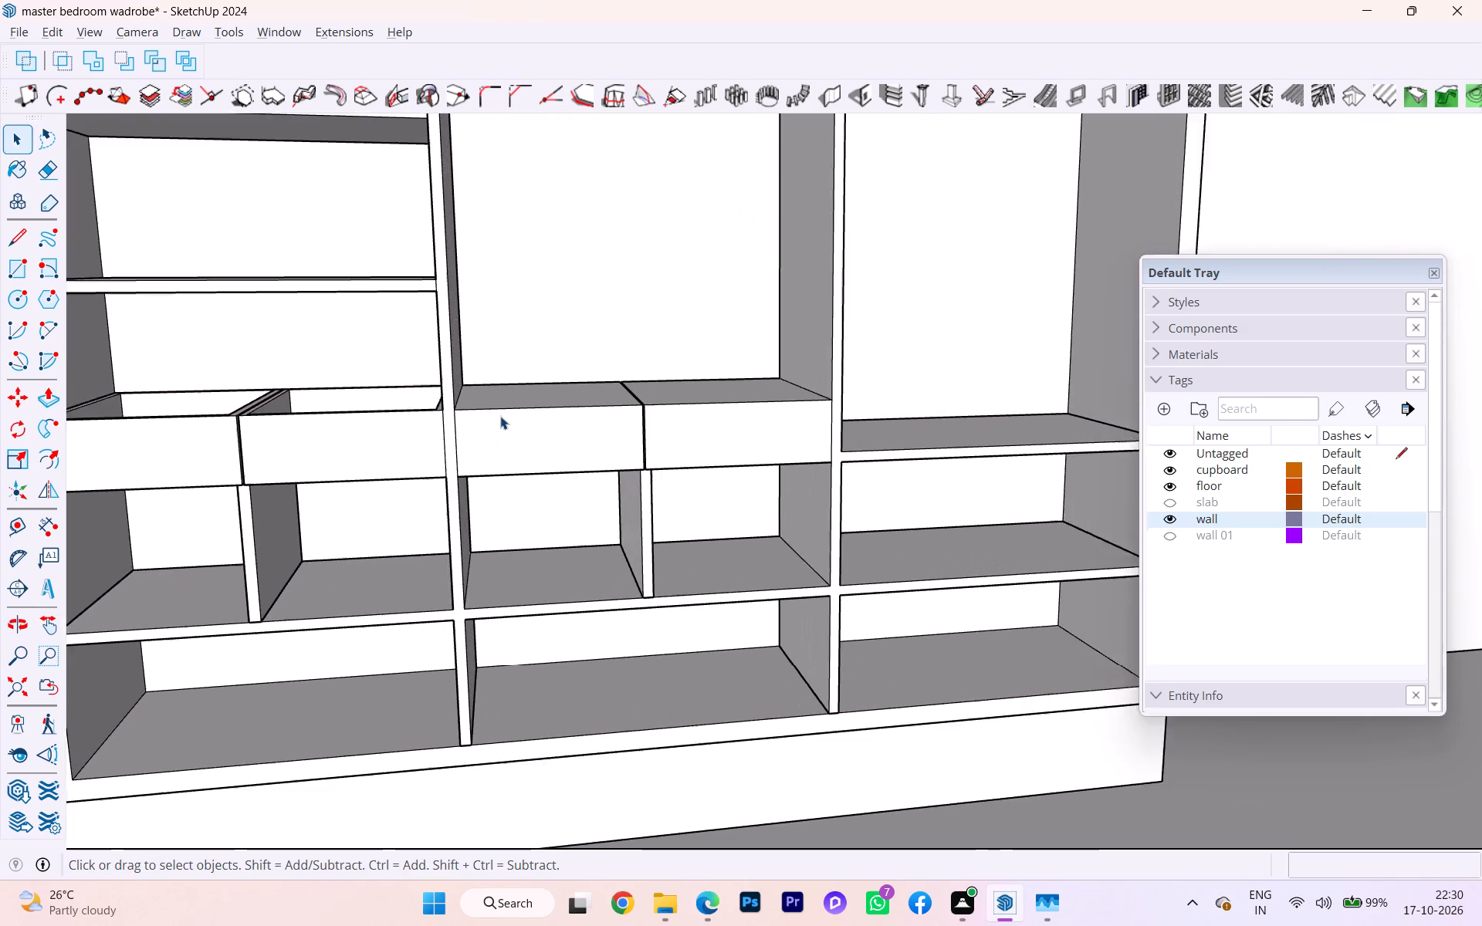
scroll(500, 416, "up", 2)
middle_click_drag(503, 394, 492, 502)
scroll(505, 407, "down", 1)
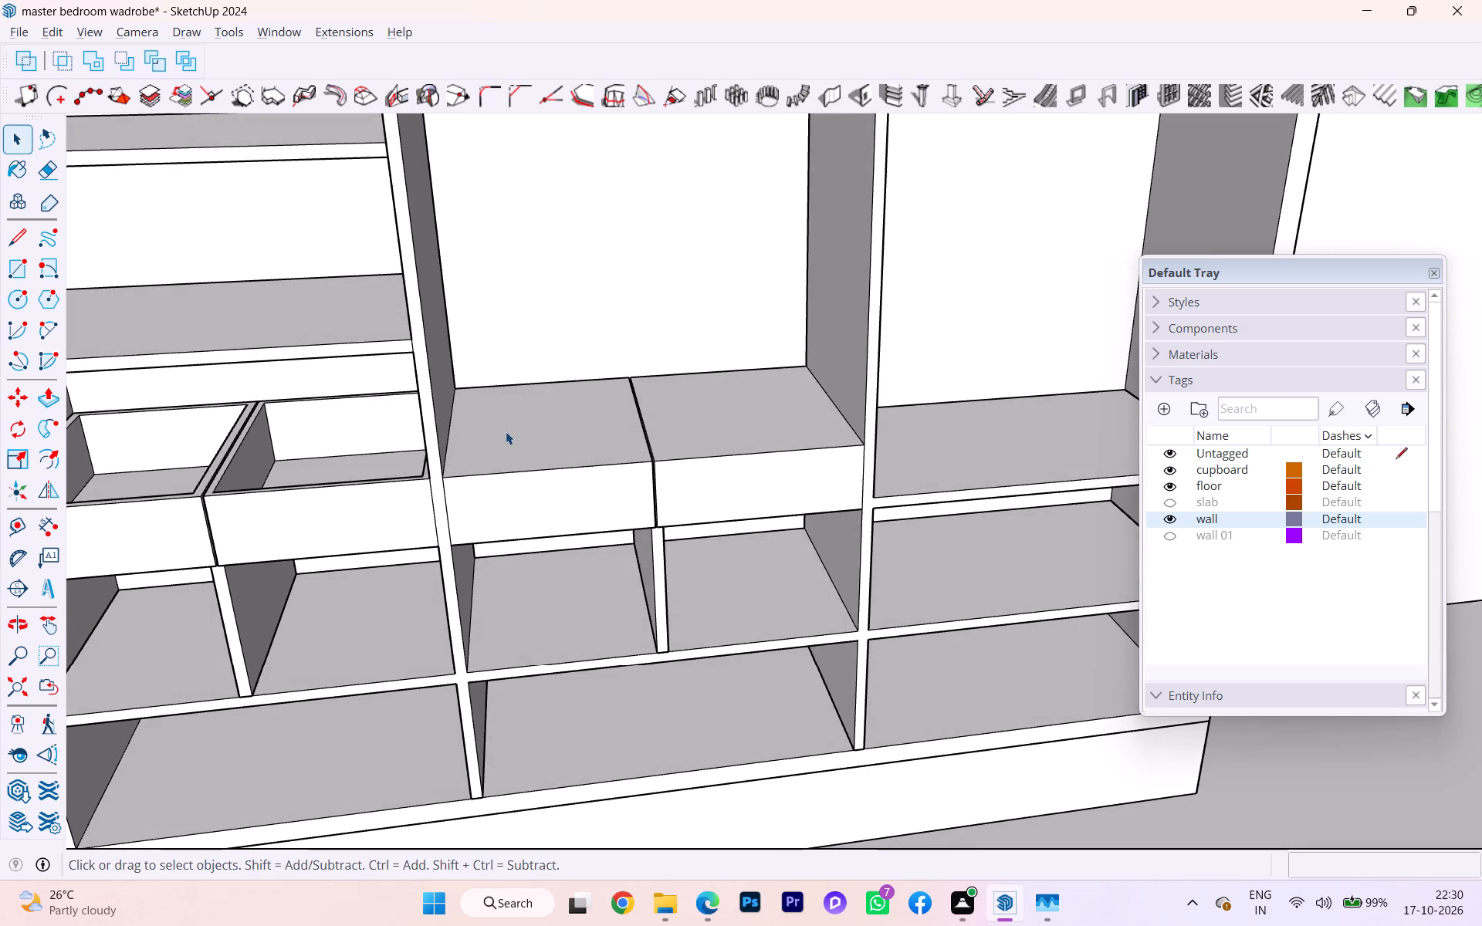
left_click(506, 431)
triple_click(493, 430)
triple_click(493, 430)
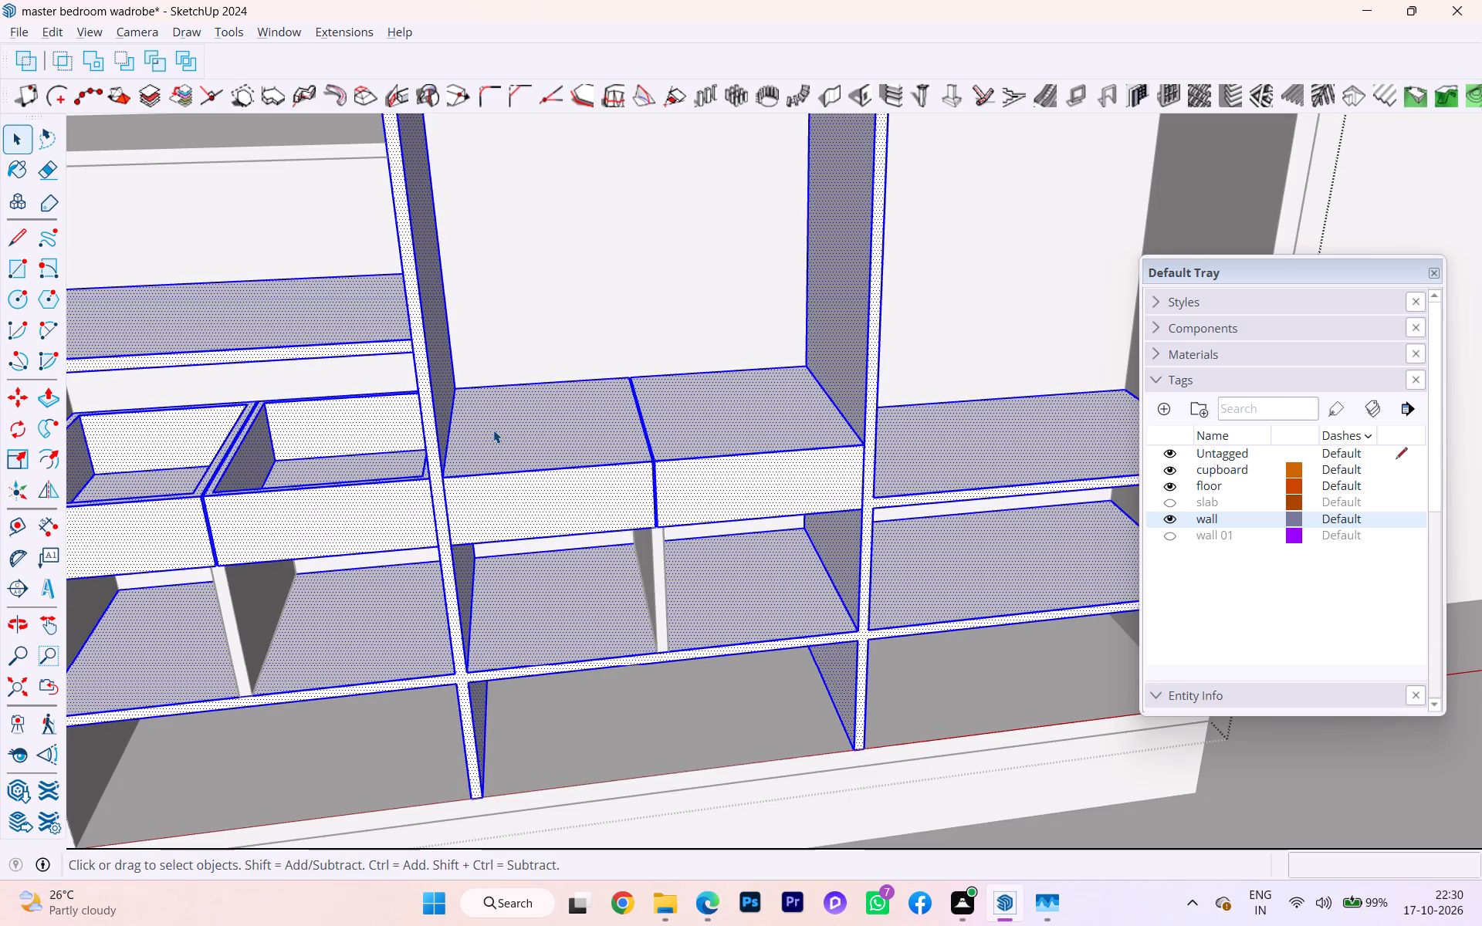
double_click(469, 431)
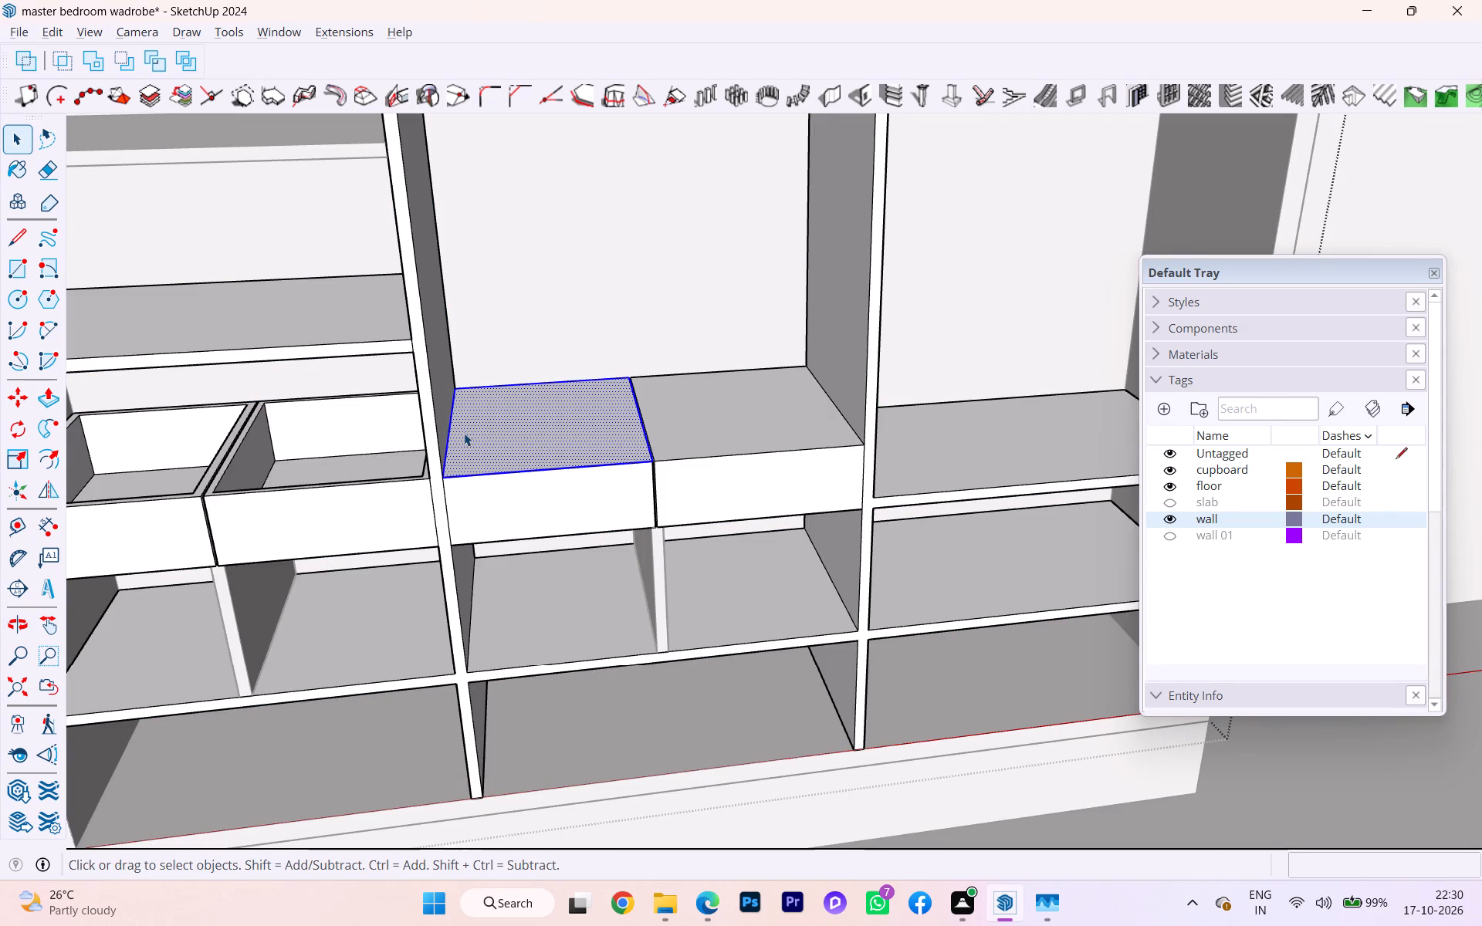
key("f")
left_click(450, 434)
left_click(461, 433)
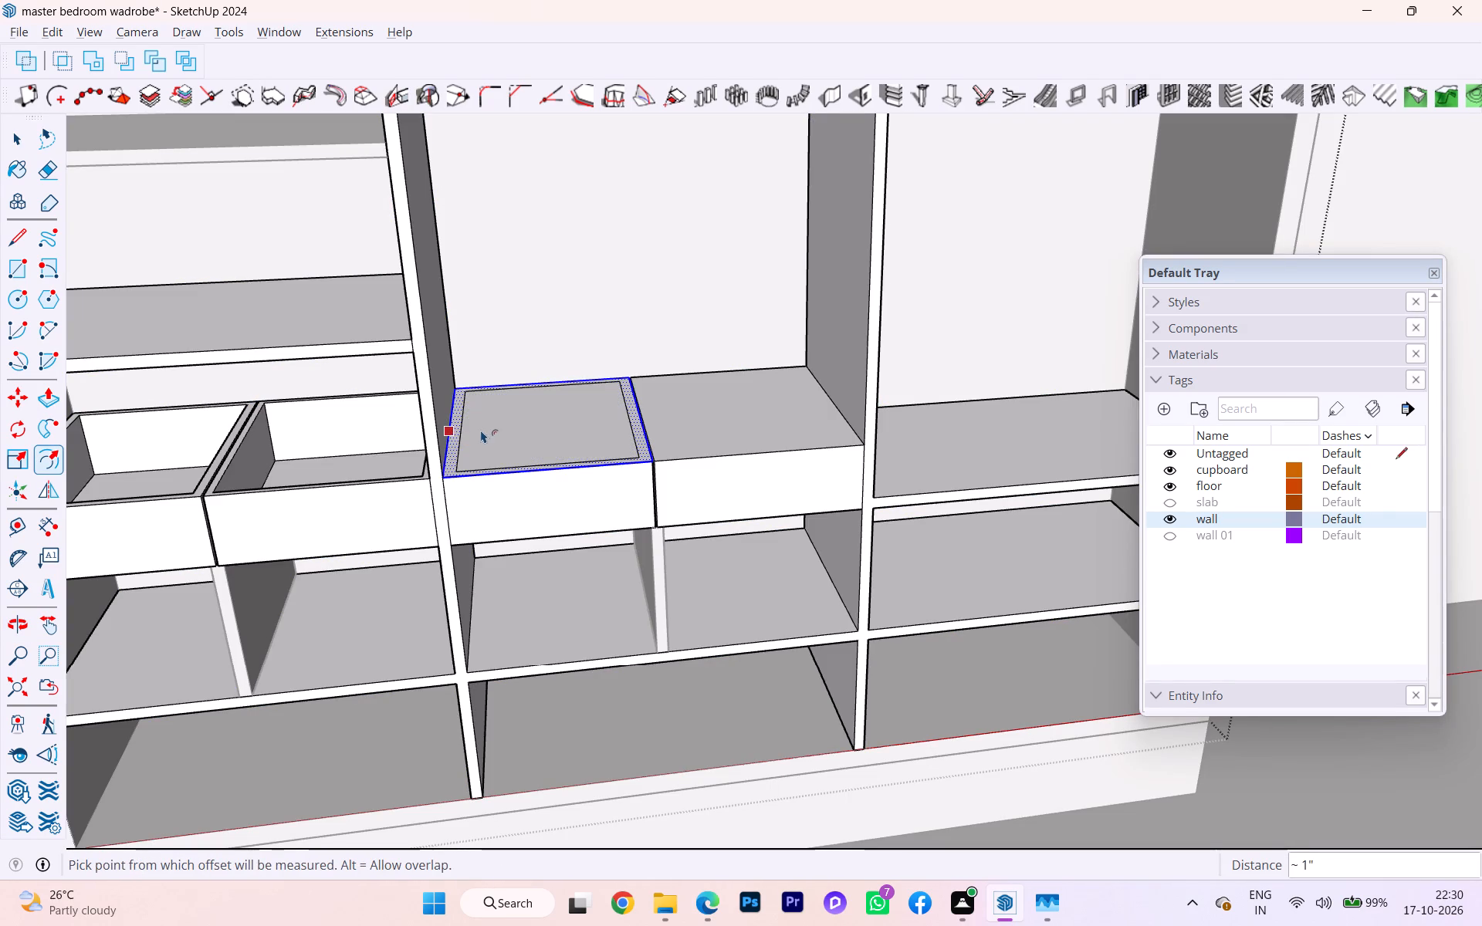
key("space")
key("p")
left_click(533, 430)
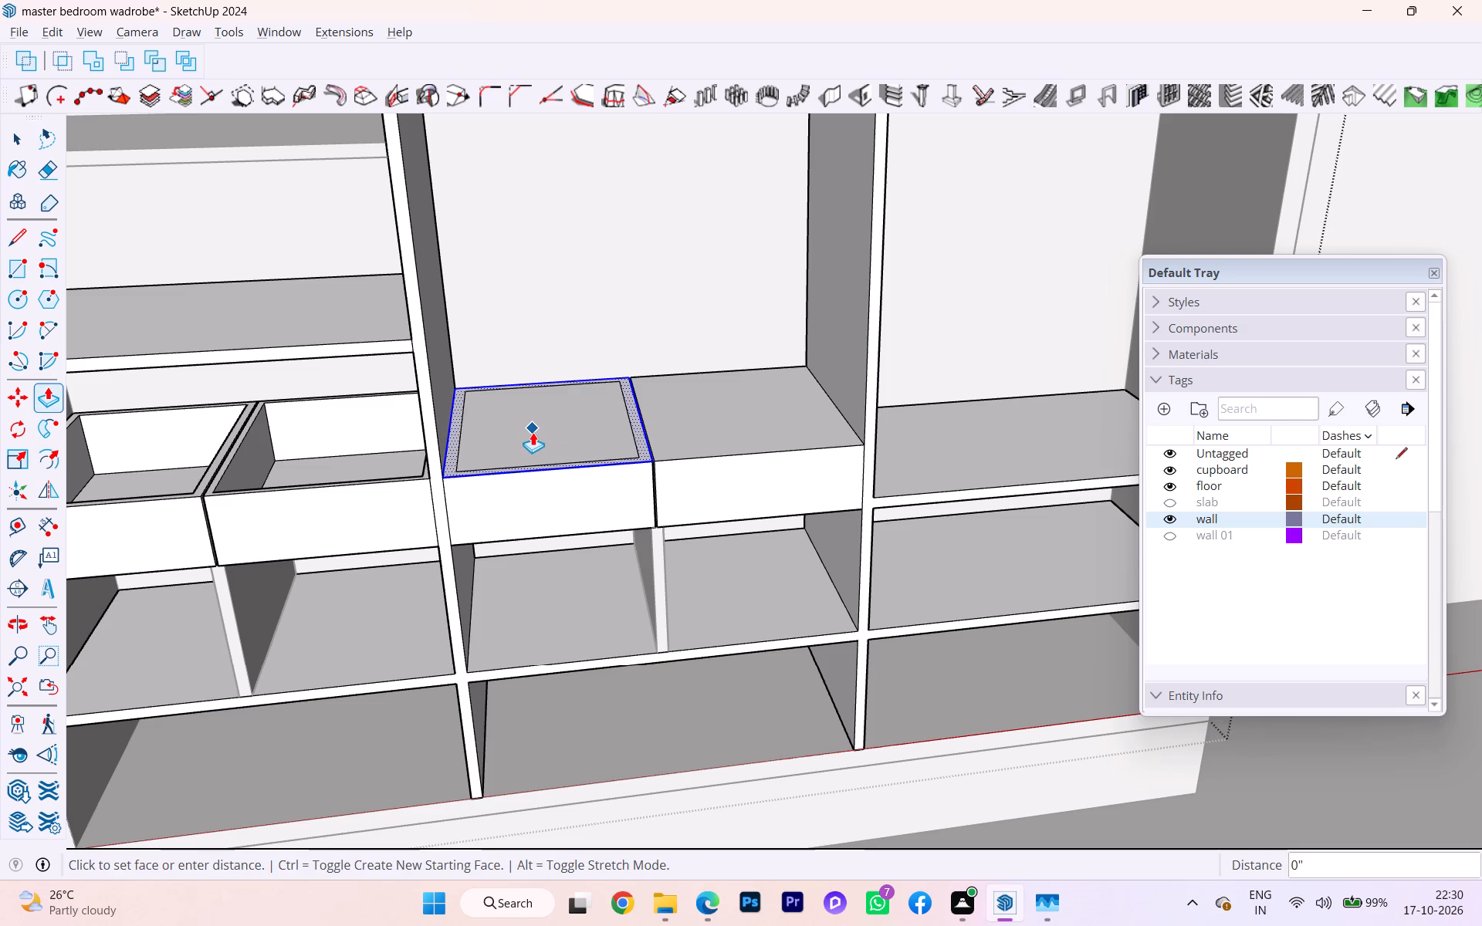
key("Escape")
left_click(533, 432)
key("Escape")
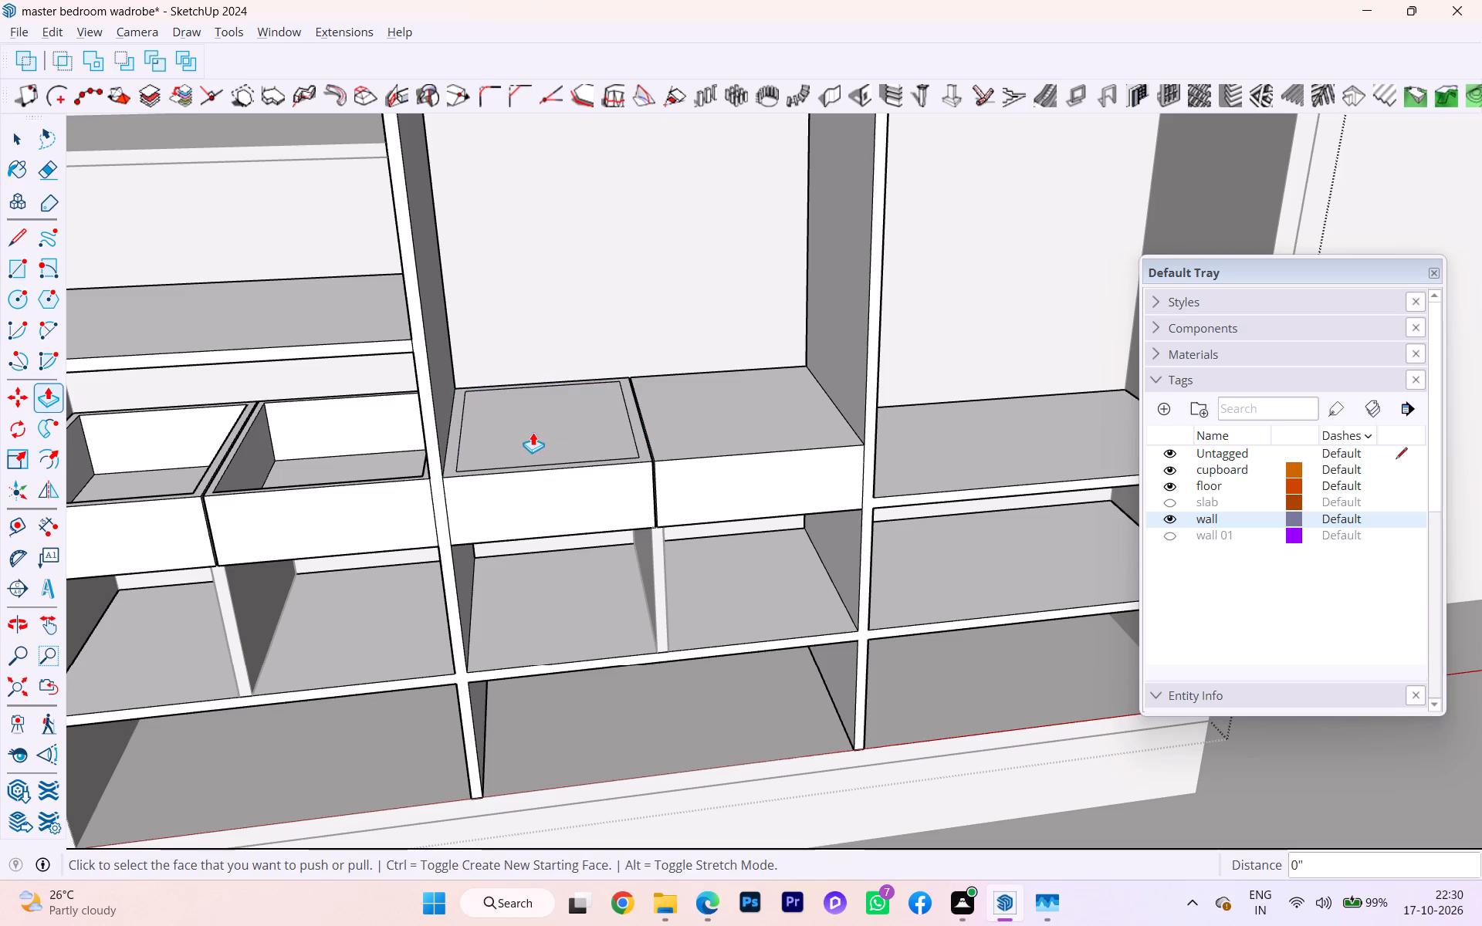
Push the inset top face of the middle bay's left-hand drawer block down 5 7/8" to hollow it out.
key("space")
left_click(529, 428)
key("p")
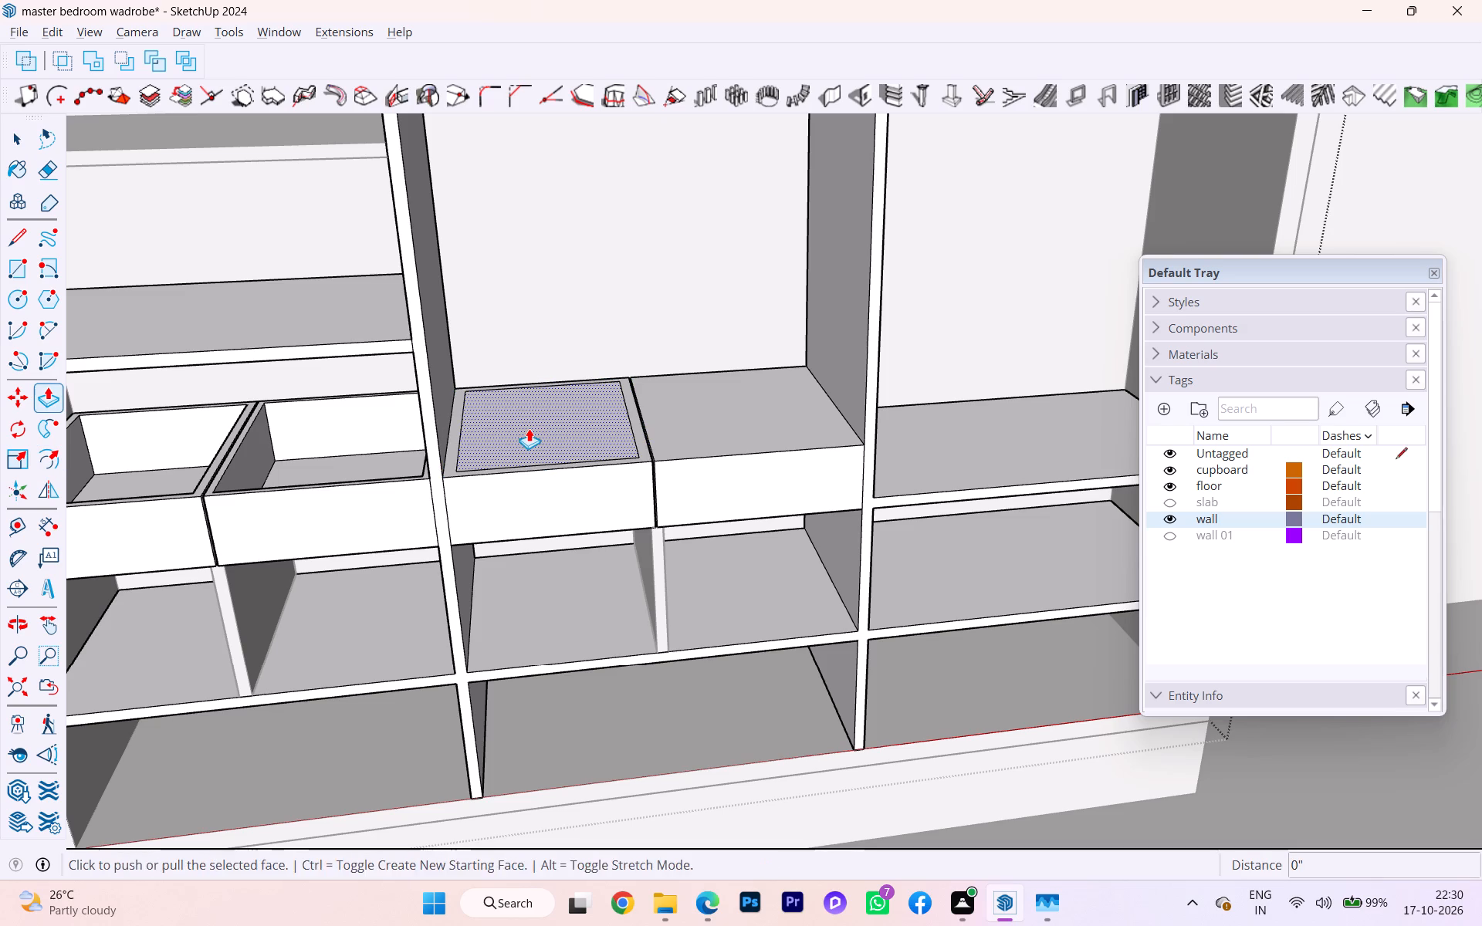
left_click(529, 428)
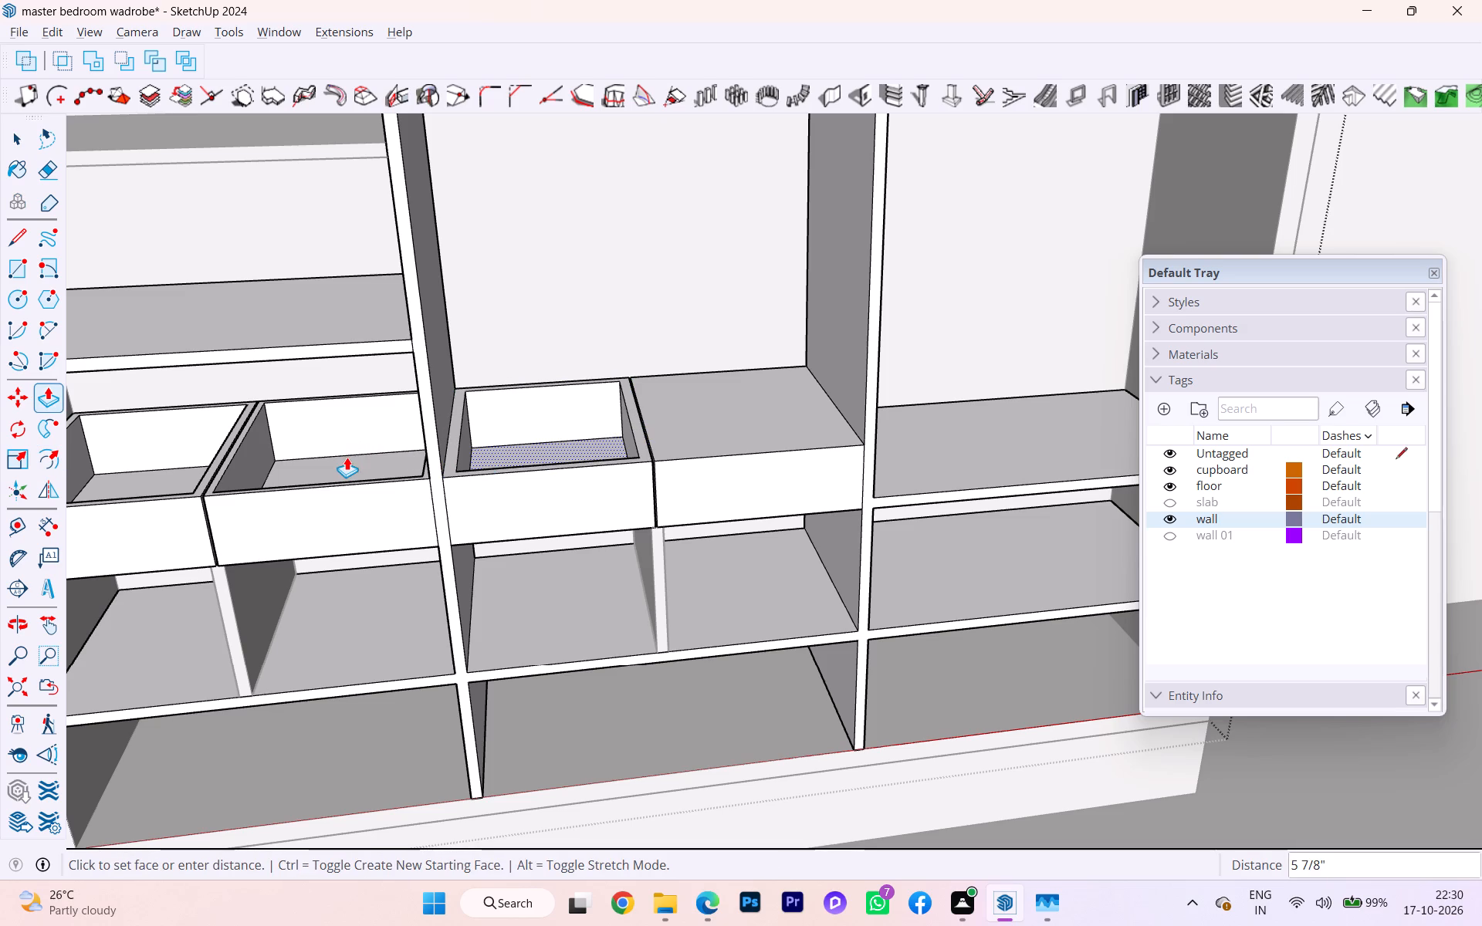
left_click(347, 457)
key("space")
Offset the top face outline of the middle bay's right-hand drawer block slightly inward to form a thin rim like its neighbour's.
left_click(683, 427)
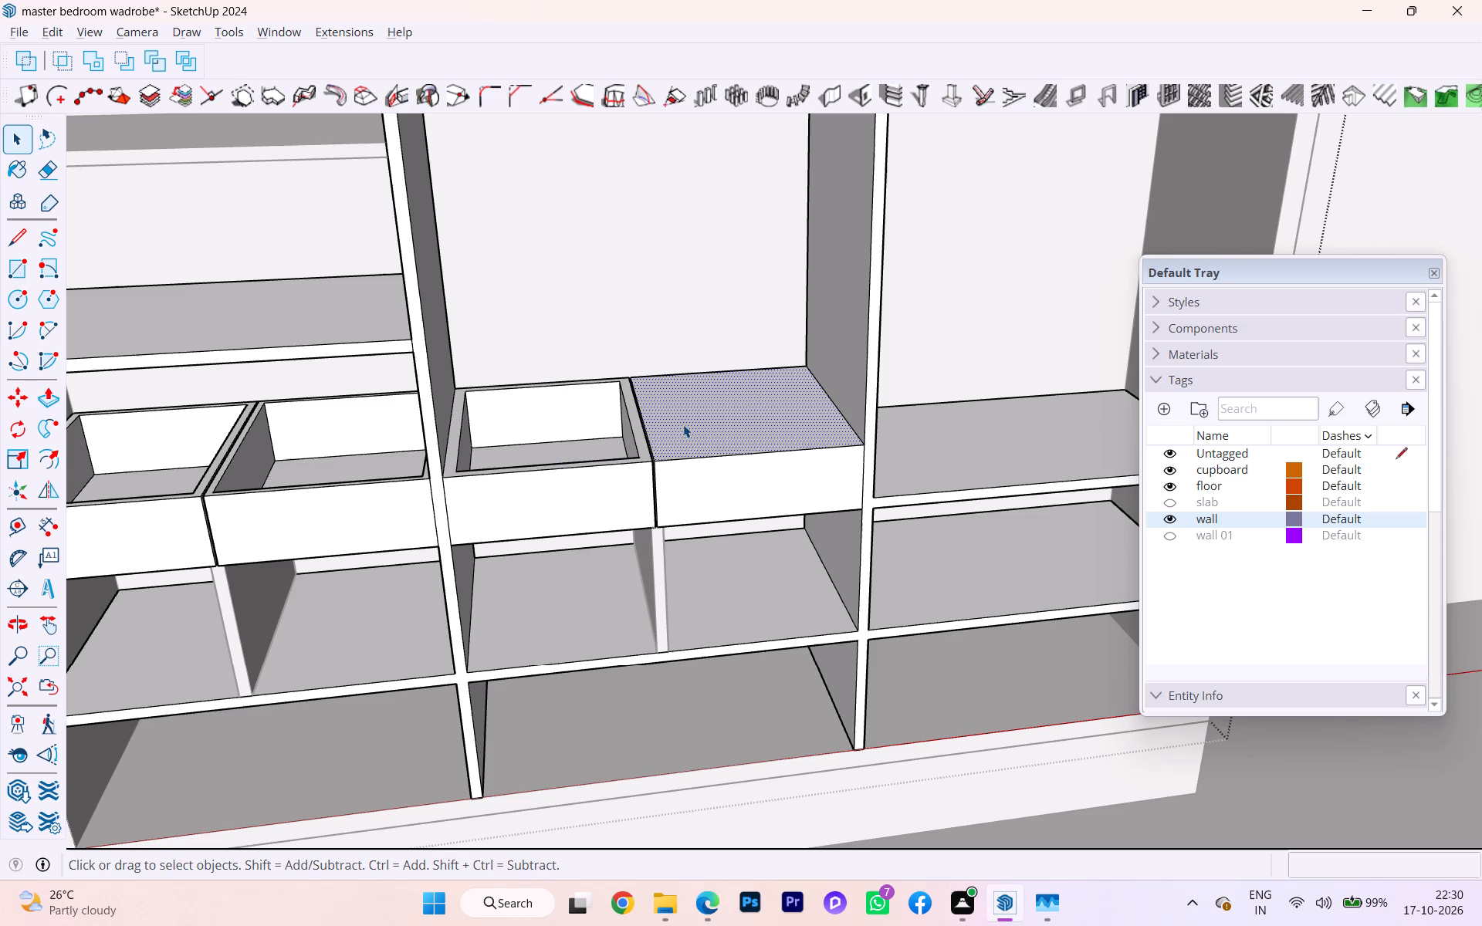
key("f")
left_click(664, 426)
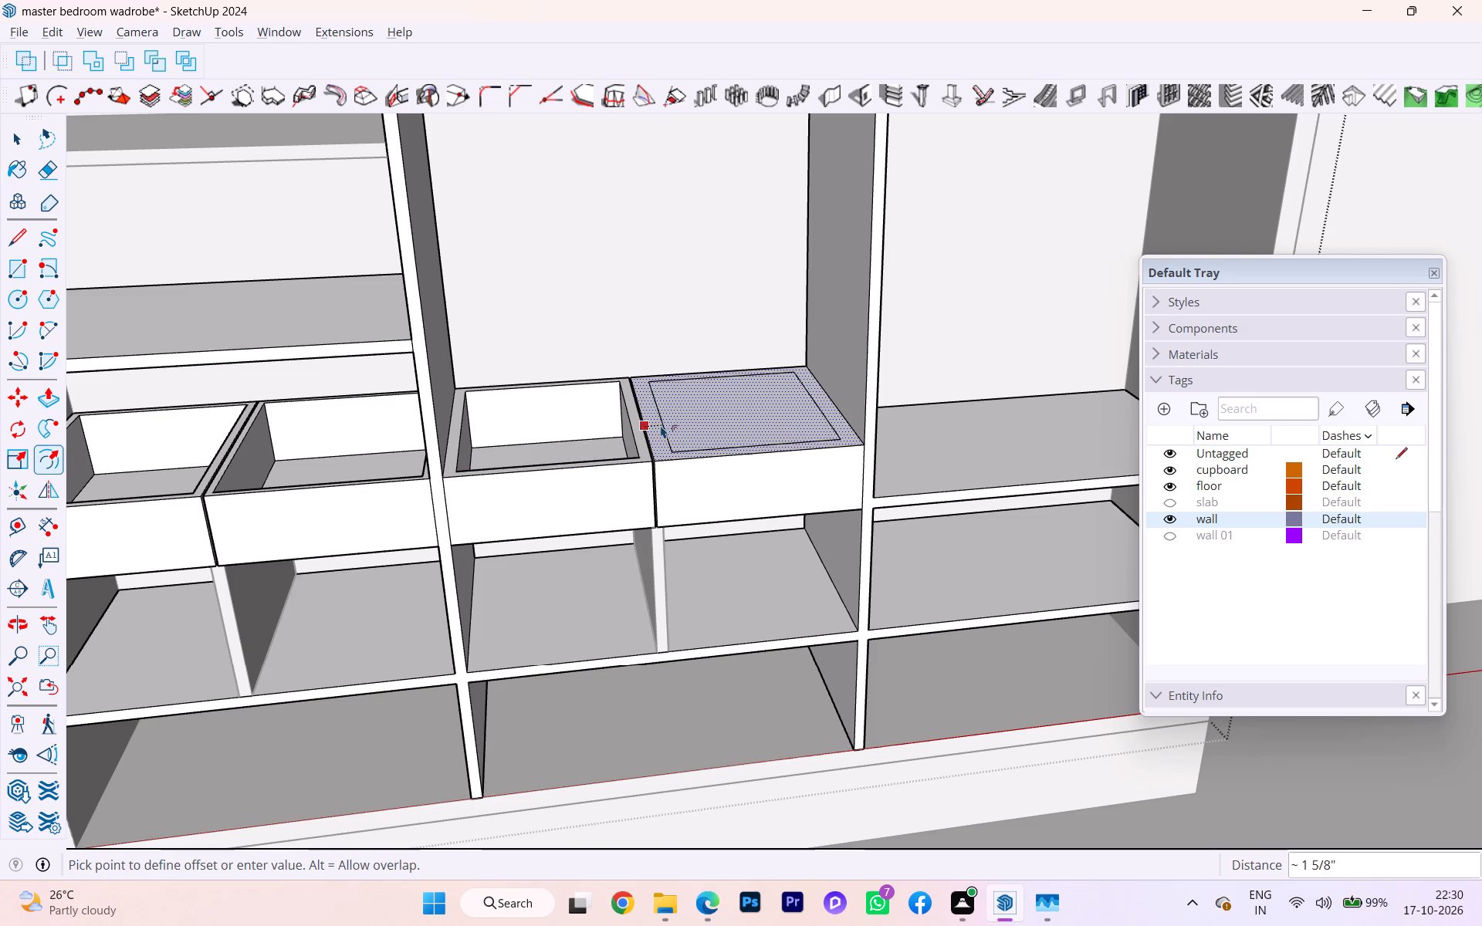
left_click(655, 428)
key("space")
Push the inset top face of the middle bay's right-hand drawer block down 5 7/8", level with the neighbouring drawer's floor, and exit the wardrobe group.
left_click(684, 416)
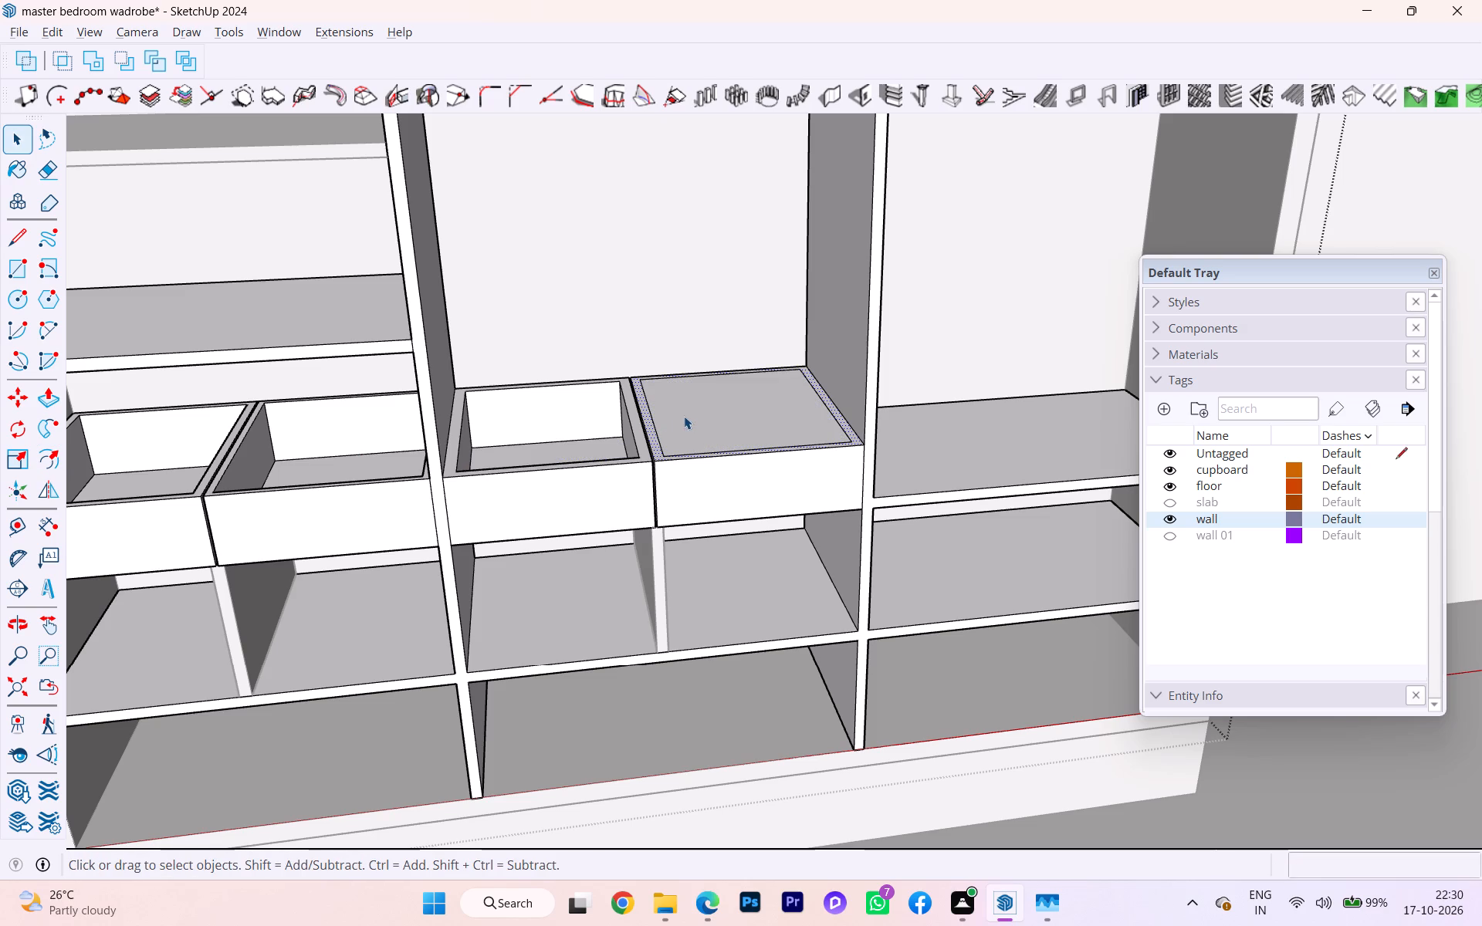
key("p")
left_click(684, 416)
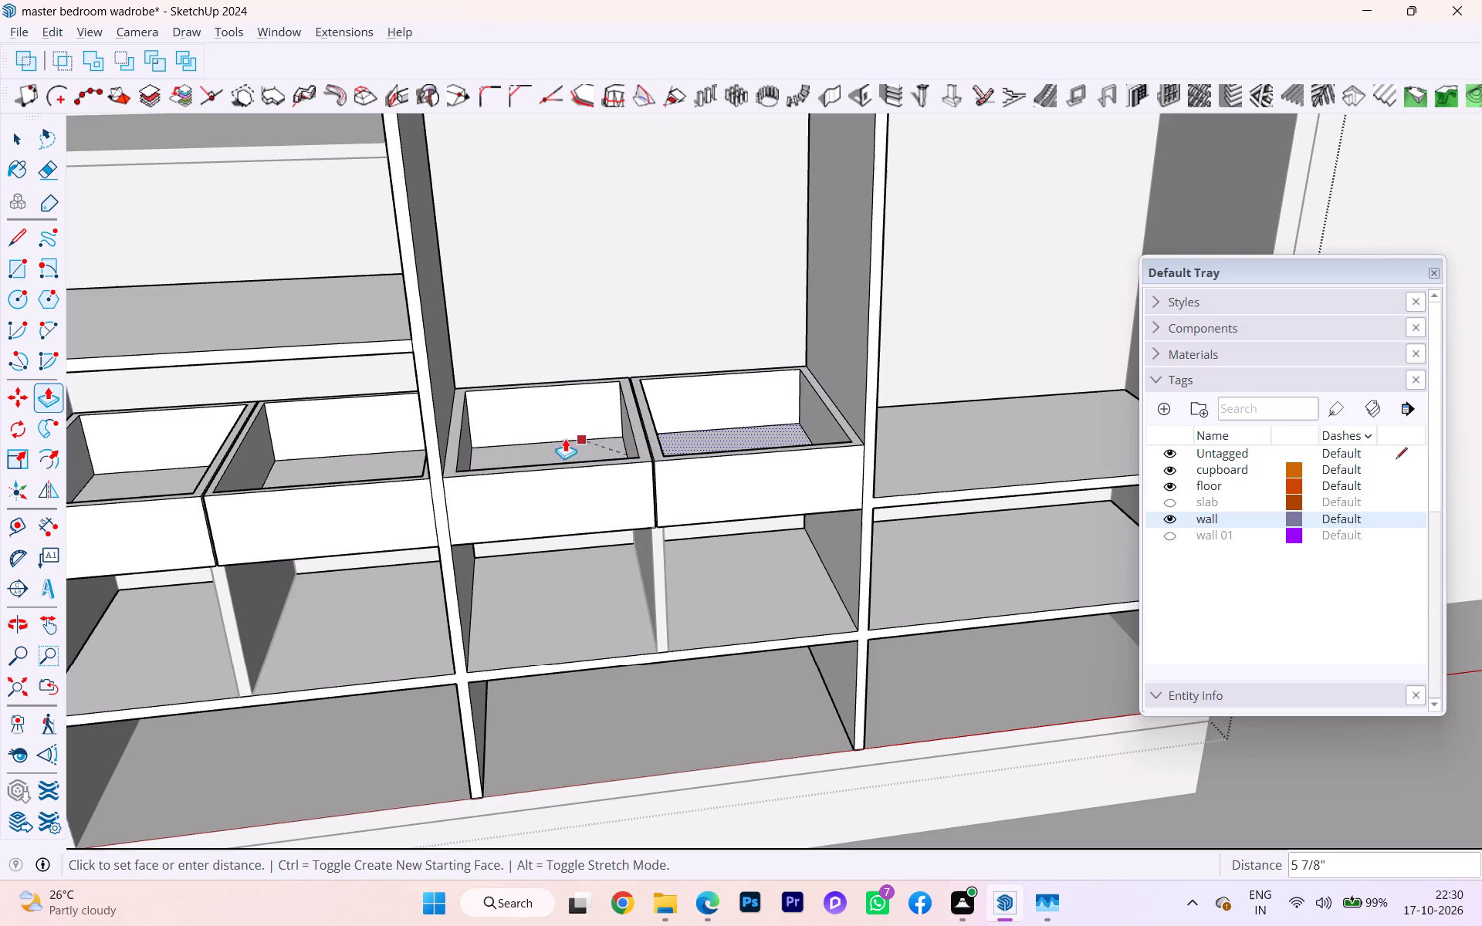
left_click(559, 441)
key("space")
scroll(720, 431, "down", 11)
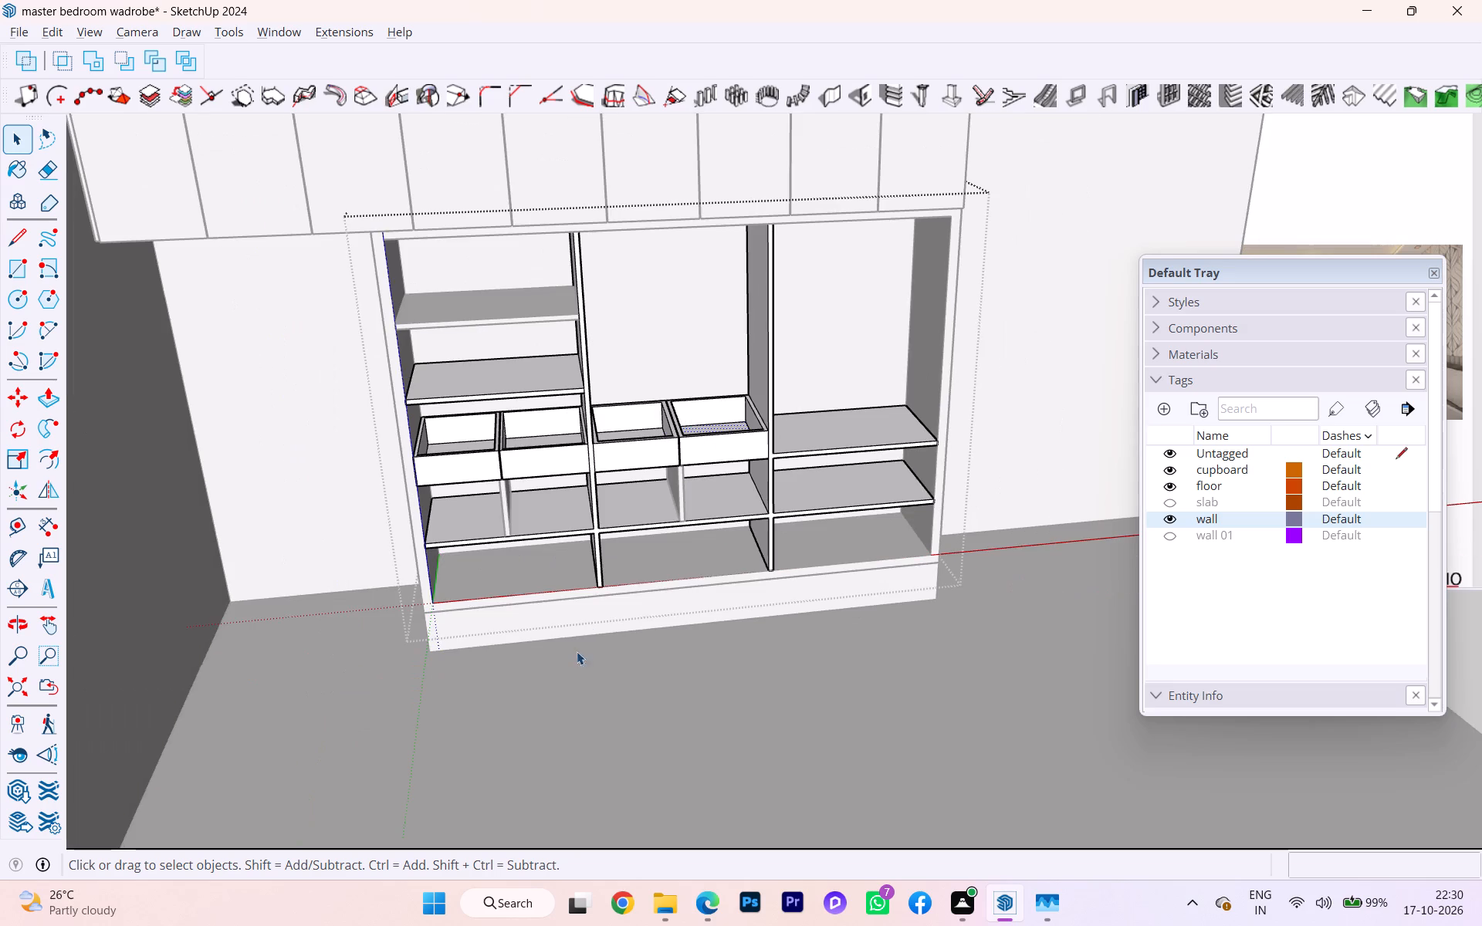
left_click(576, 653)
Examine the hollowed drawers of the left and middle bays up close and the whole wardrobe beside the reference elevation.
middle_click_drag(545, 525, 449, 354)
scroll(545, 525, "down", 1)
scroll(499, 403, "up", 2)
scroll(515, 418, "down", 1)
scroll(516, 421, "up", 10)
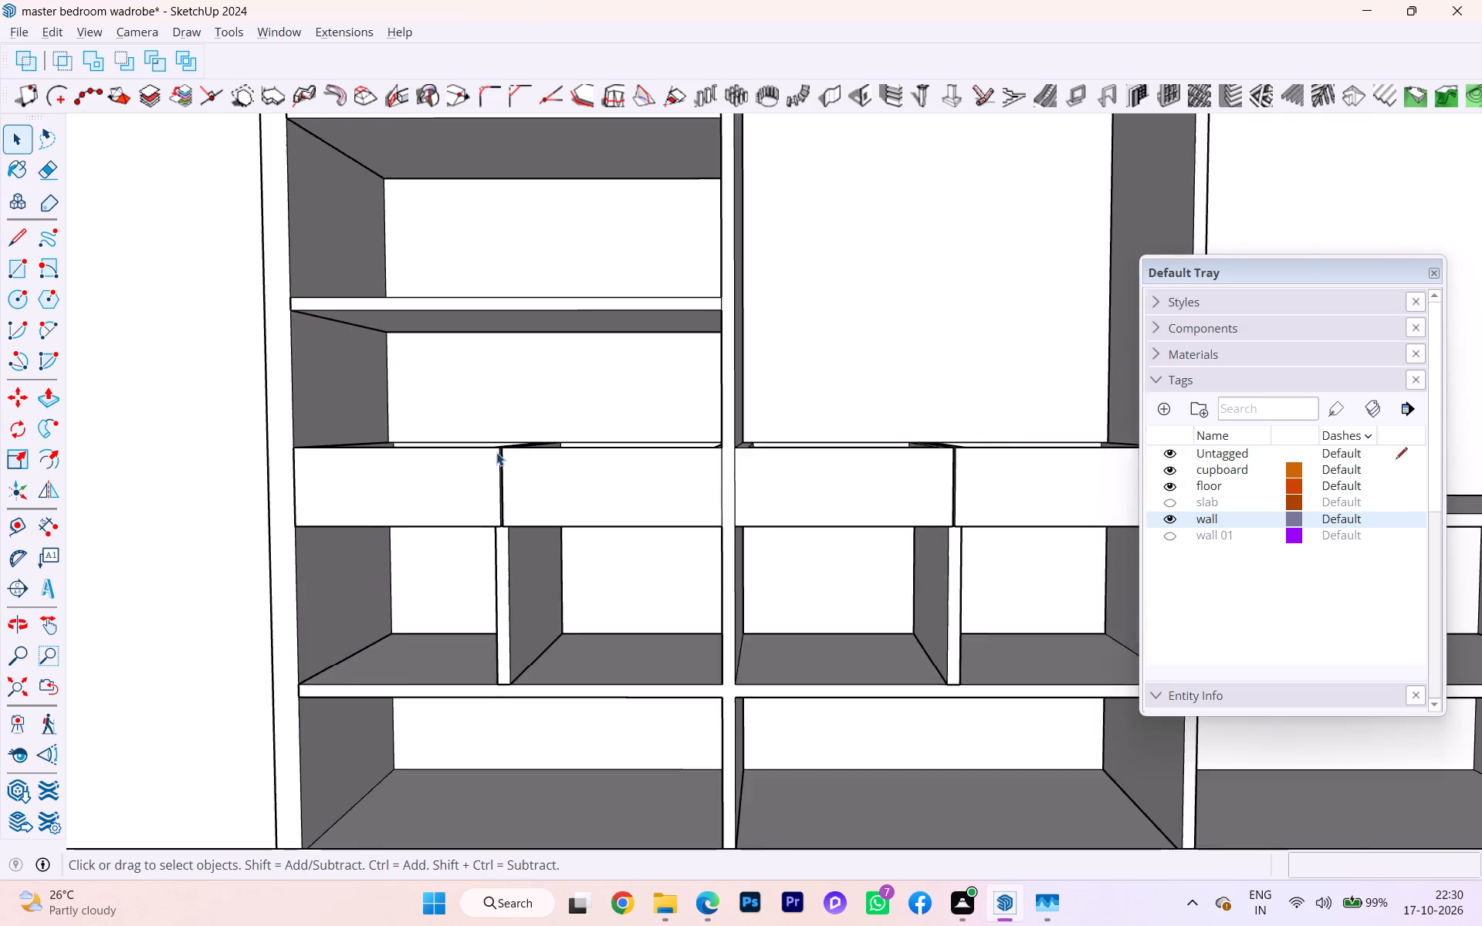
scroll(496, 452, "up", 2)
scroll(496, 452, "down", 1)
scroll(496, 452, "up", 1)
middle_click_drag(485, 461, 513, 566)
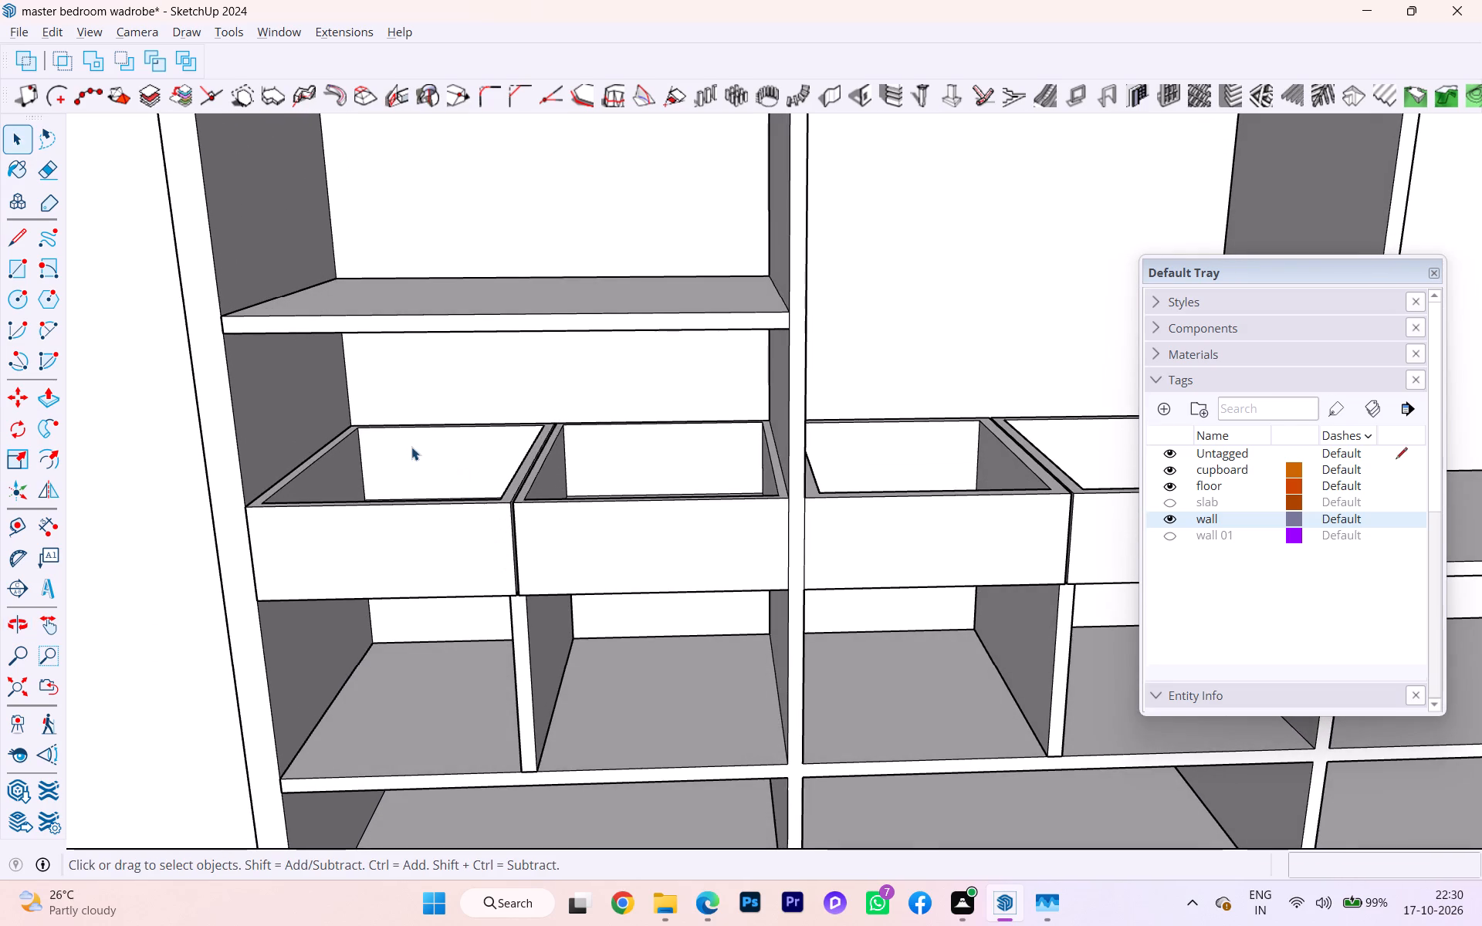
scroll(405, 442, "up", 2)
scroll(364, 431, "down", 3)
middle_click_drag(362, 434, 430, 494)
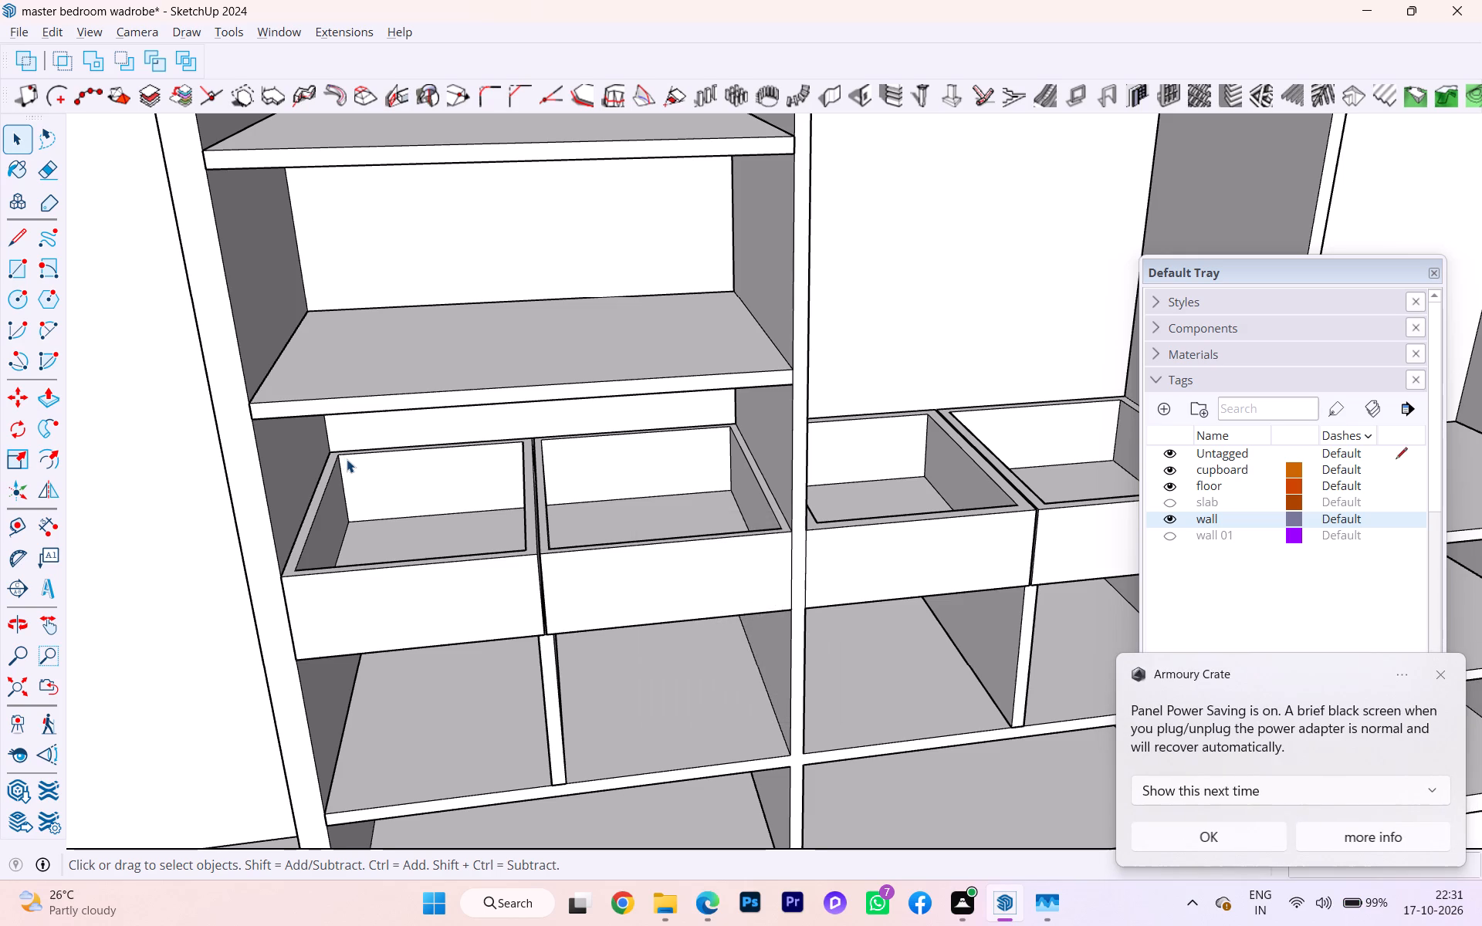
scroll(471, 420, "down", 5)
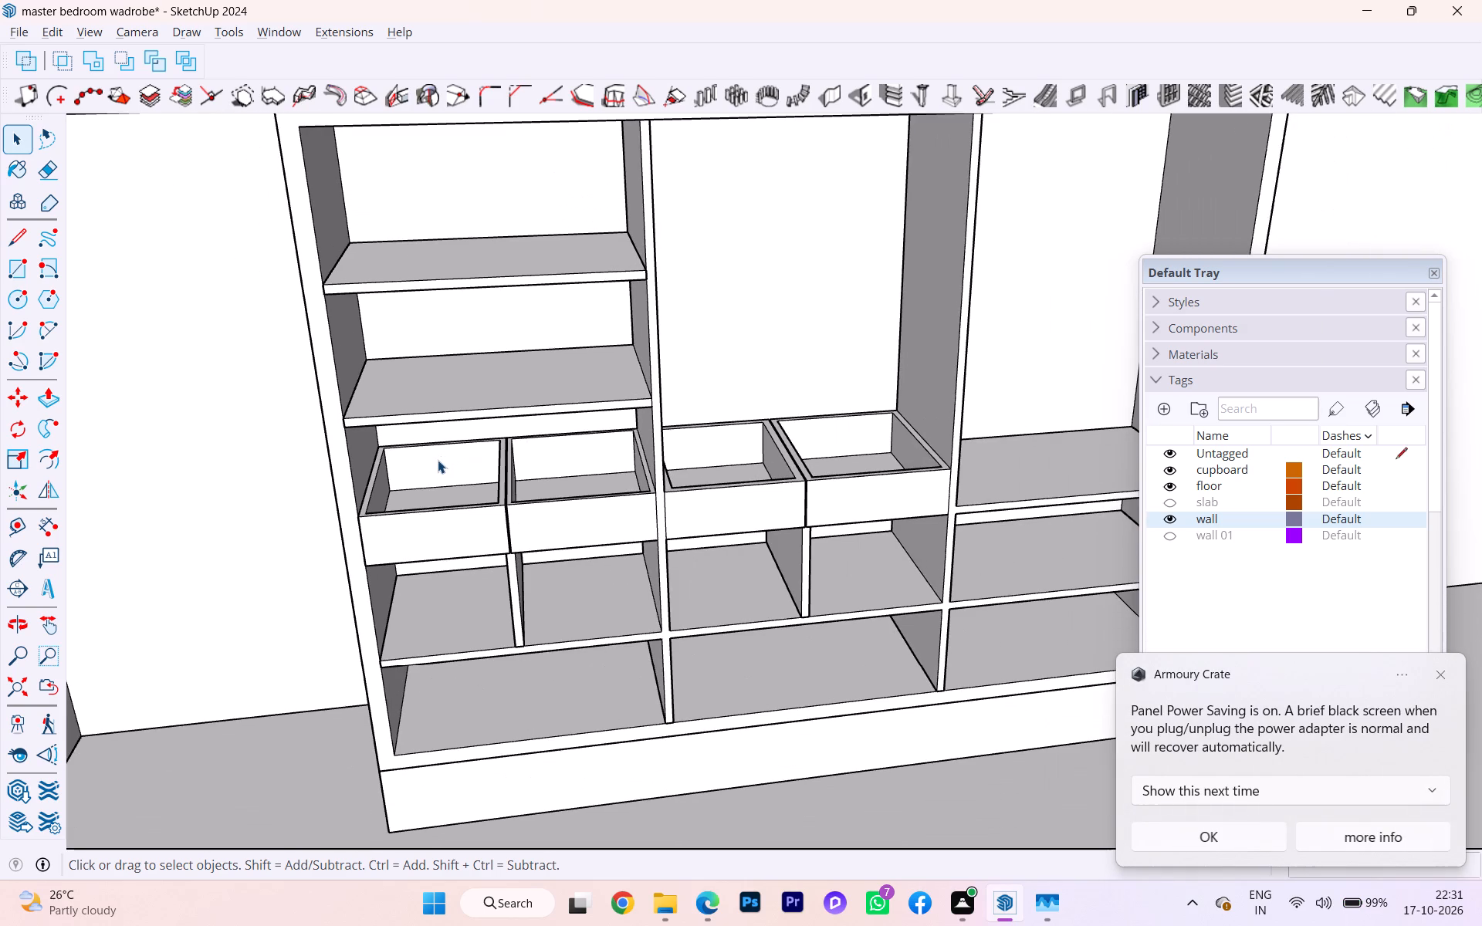
scroll(275, 487, "down", 2)
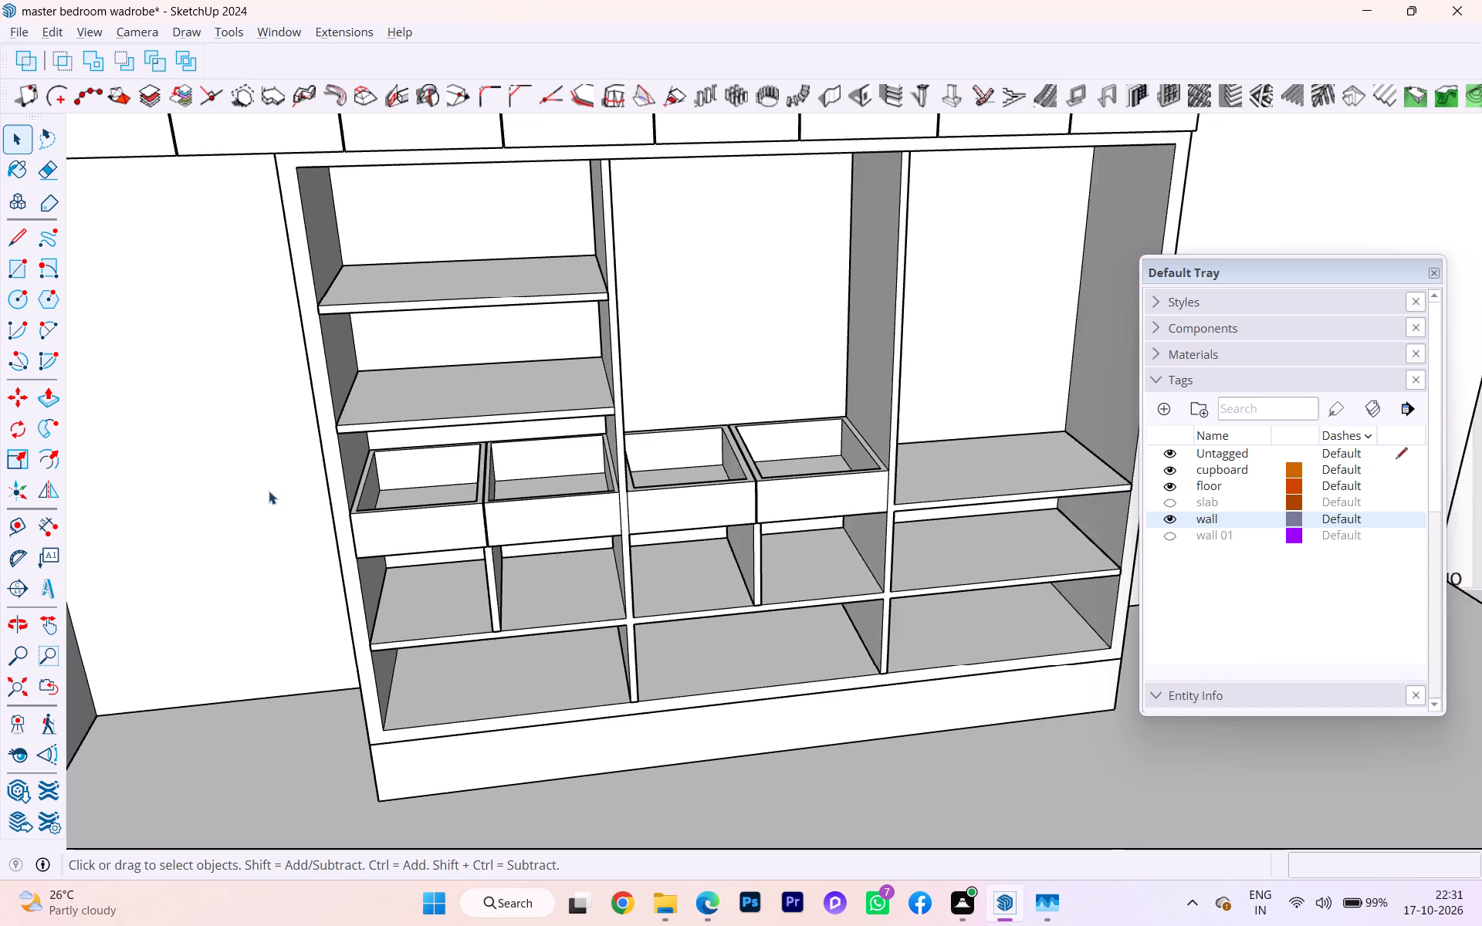
scroll(284, 512, "down", 1)
scroll(382, 495, "up", 7)
scroll(380, 483, "down", 2)
scroll(267, 485, "down", 5)
scroll(464, 420, "down", 3)
scroll(401, 437, "down", 2)
middle_click_drag(398, 434, 383, 408)
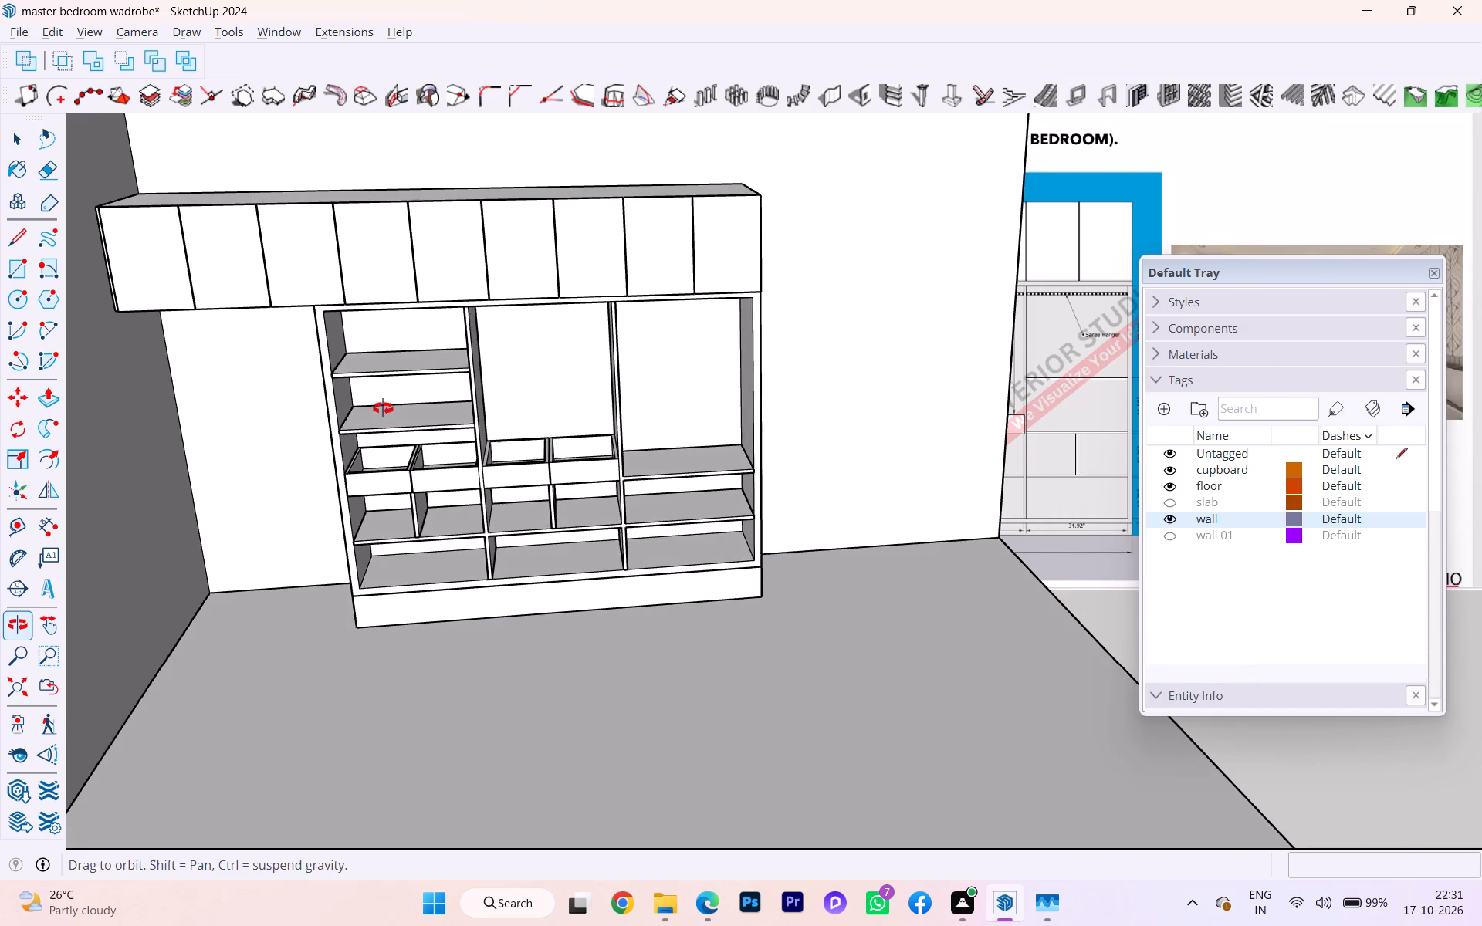
middle_click_drag(383, 408, 382, 407)
scroll(382, 467, "up", 5)
scroll(340, 478, "down", 5)
scroll(283, 493, "up", 2)
scroll(283, 493, "down", 2)
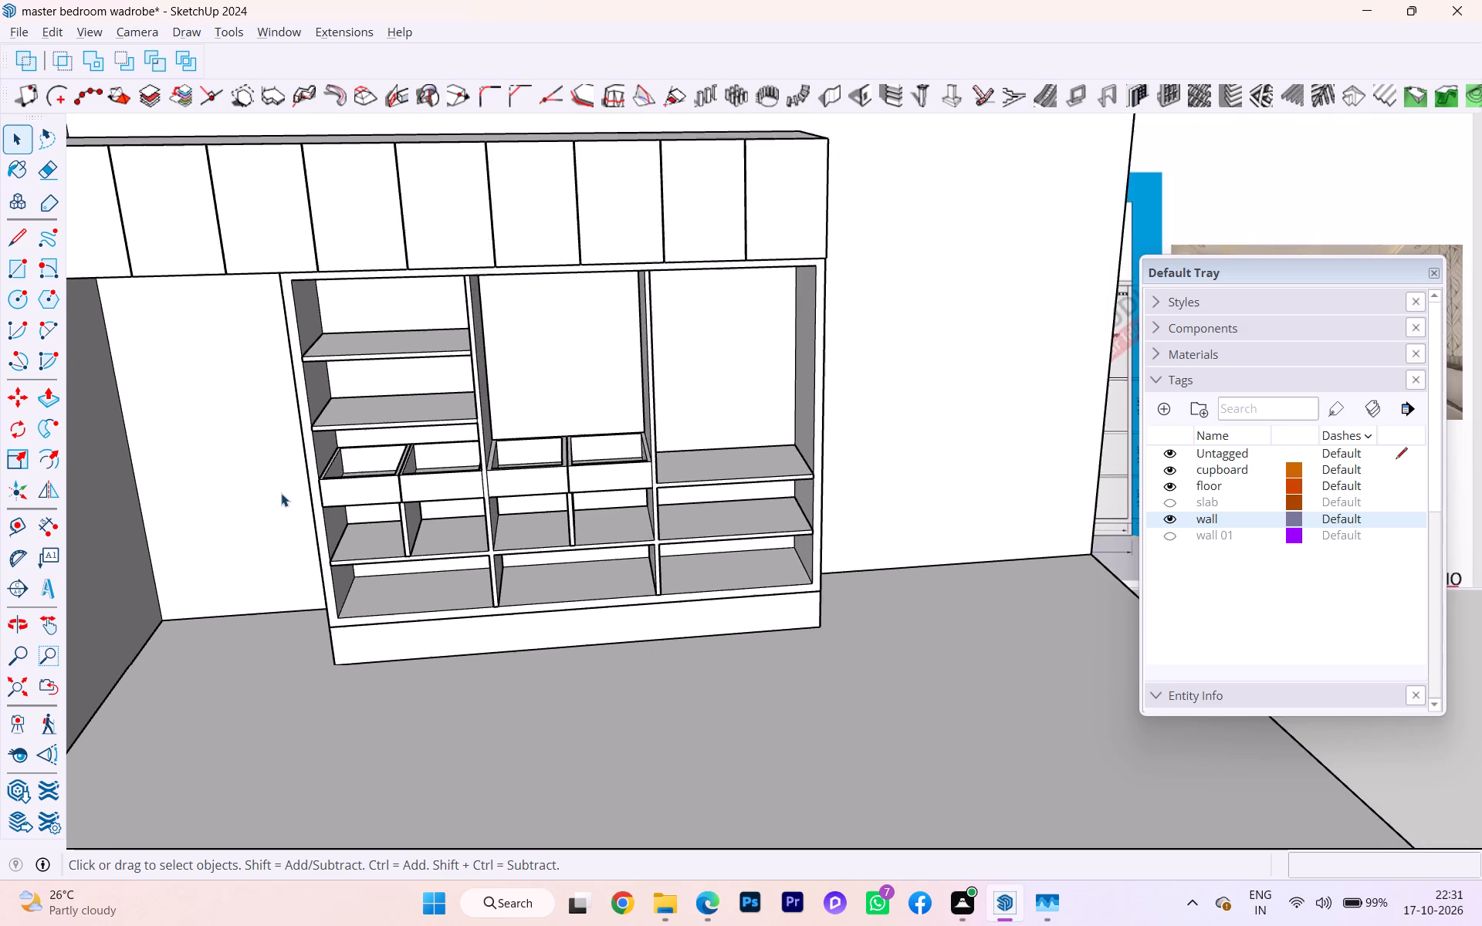
scroll(279, 495, "down", 5)
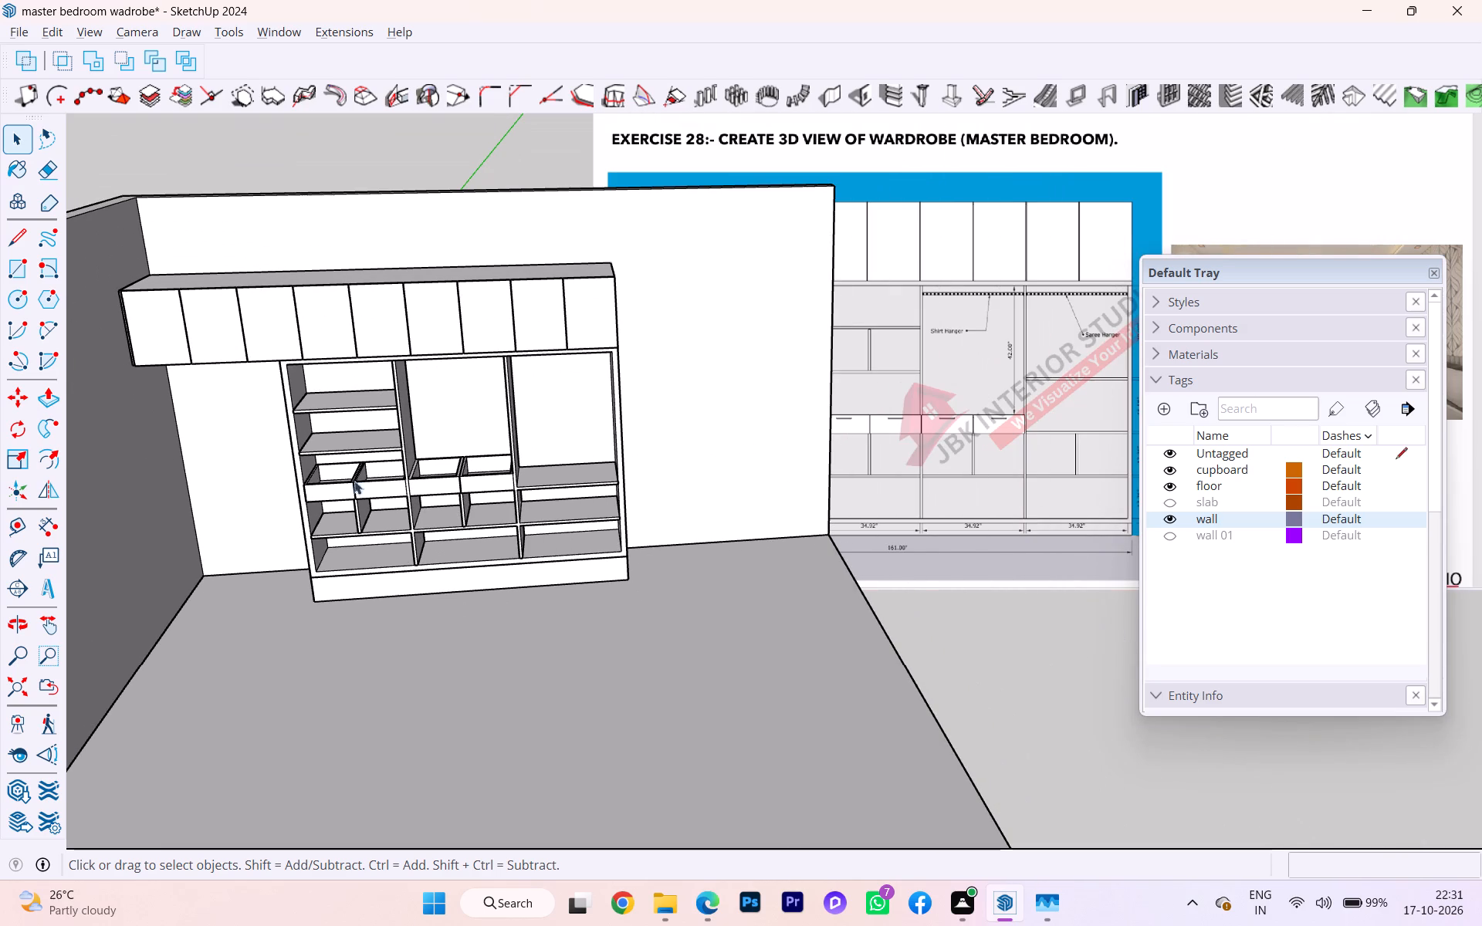
scroll(407, 456, "up", 1)
scroll(407, 456, "down", 1)
scroll(407, 456, "up", 2)
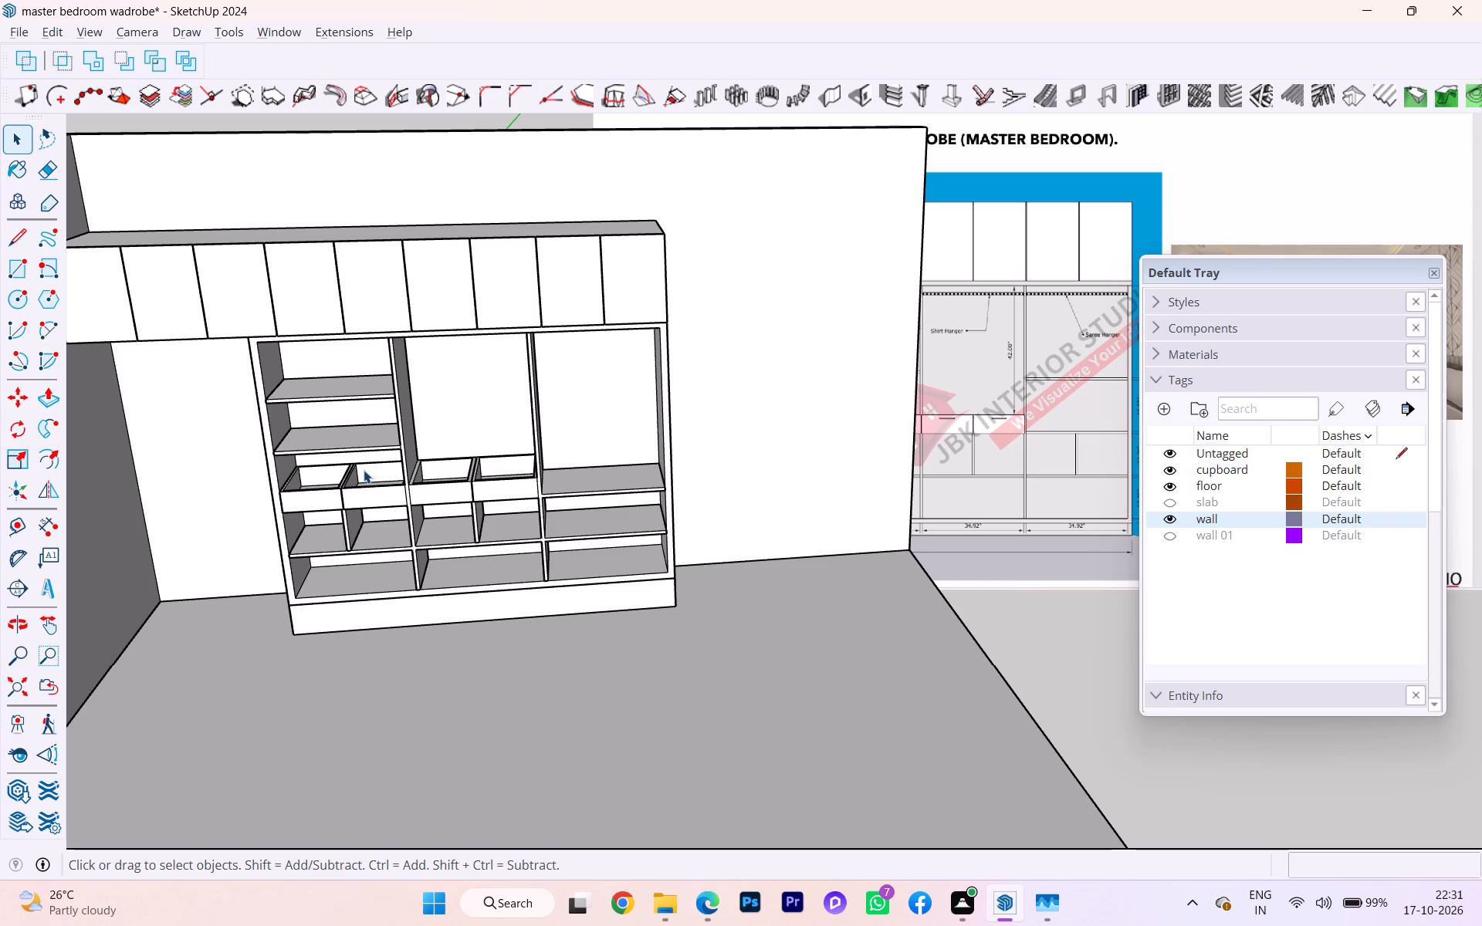
scroll(336, 461, "up", 1)
scroll(336, 461, "down", 5)
scroll(310, 473, "up", 6)
scroll(309, 473, "down", 1)
scroll(309, 473, "up", 5)
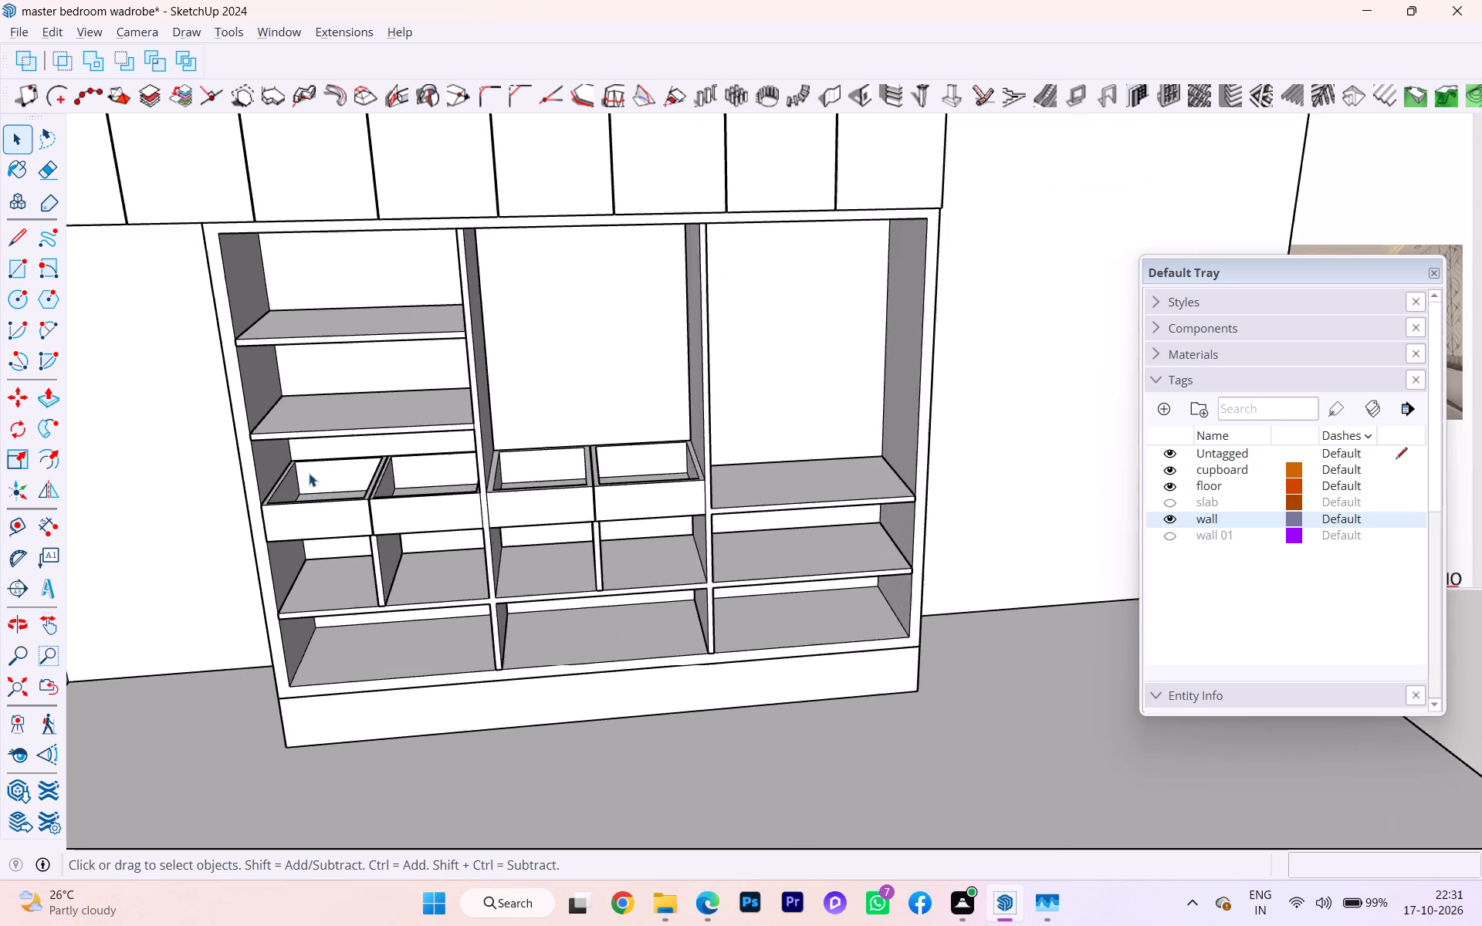
Draw a rectangle of about 1' 3 7/8" by 1' 10" covering the top of the left bay's left-hand drawer, corner to corner.
scroll(309, 473, "up", 2)
scroll(309, 473, "down", 2)
scroll(309, 473, "up", 1)
scroll(309, 473, "down", 3)
scroll(309, 473, "up", 8)
key("r")
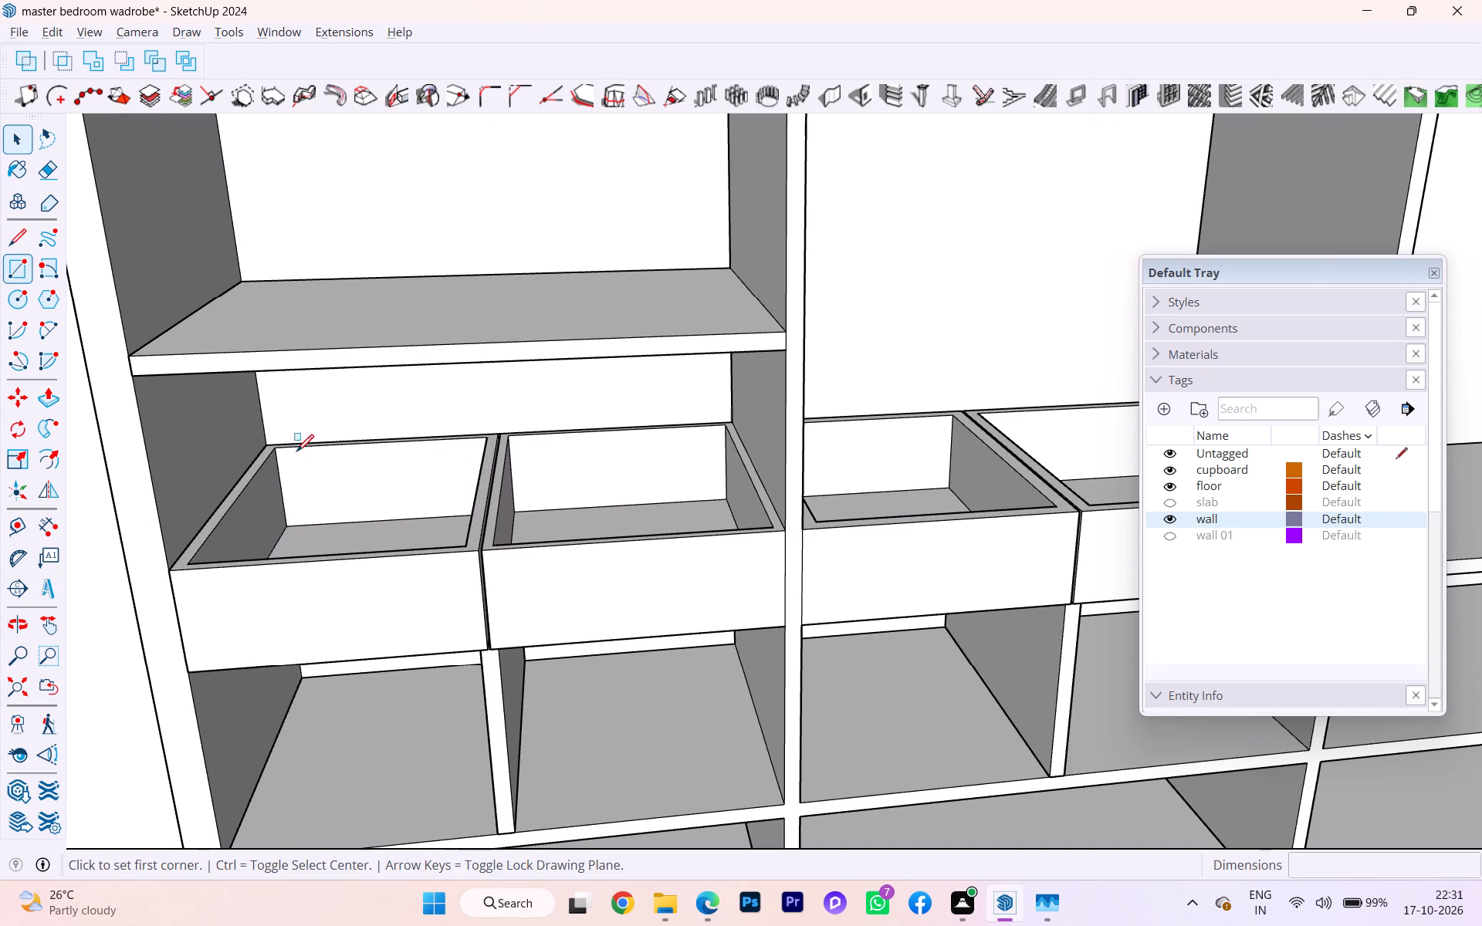
left_click(268, 446)
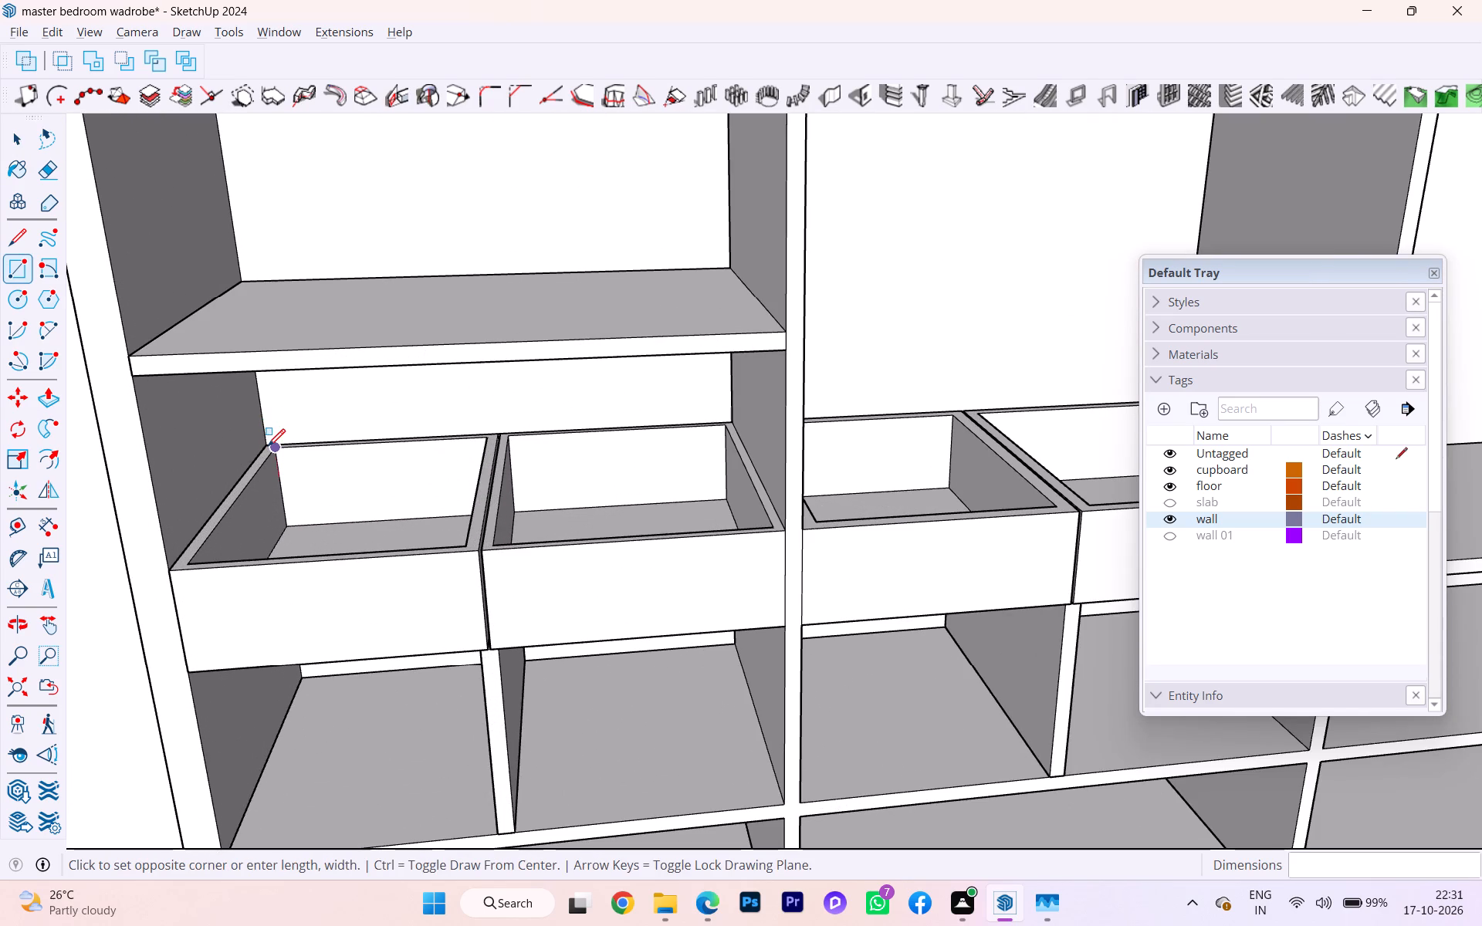
key("Escape")
key("r")
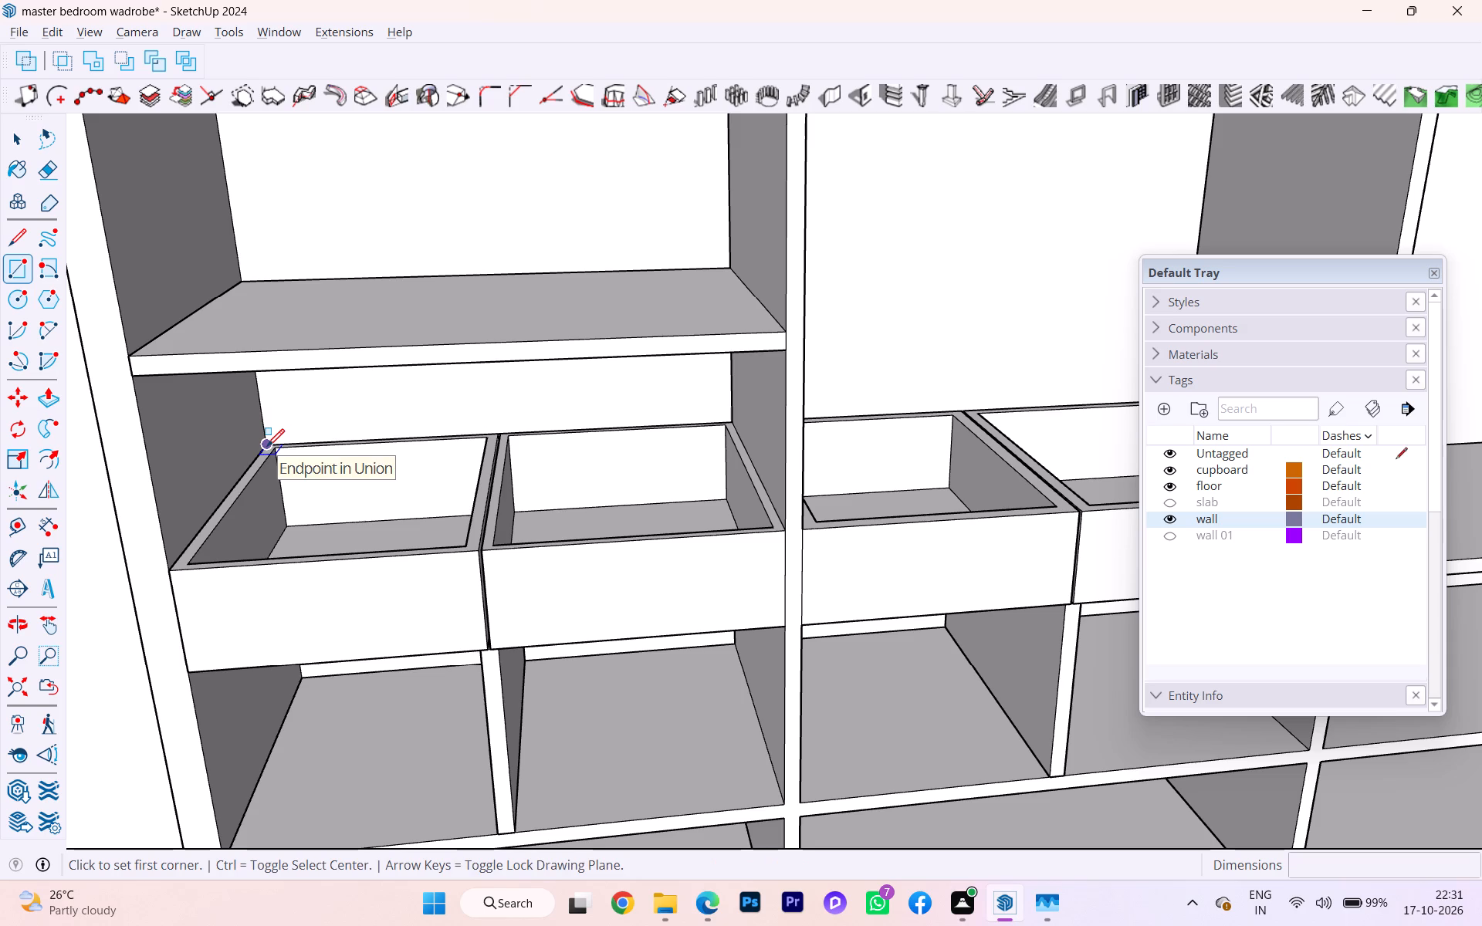
left_click(267, 446)
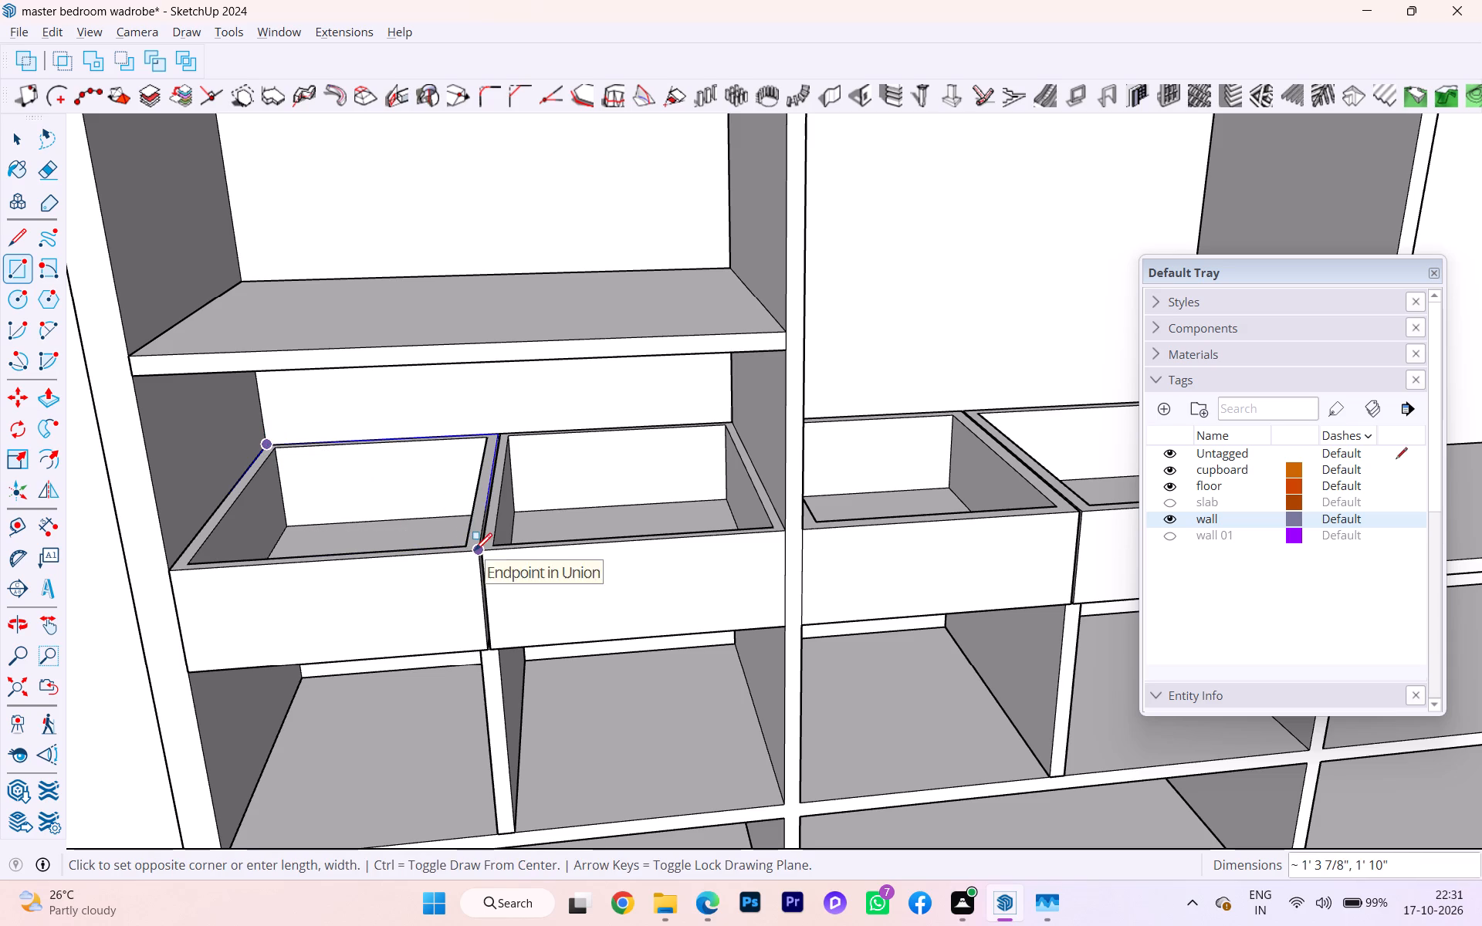
left_click(475, 550)
key("space")
Pull the rectangle over the left bay's left-hand drawer up 0.6" to form a top panel.
left_click(420, 509)
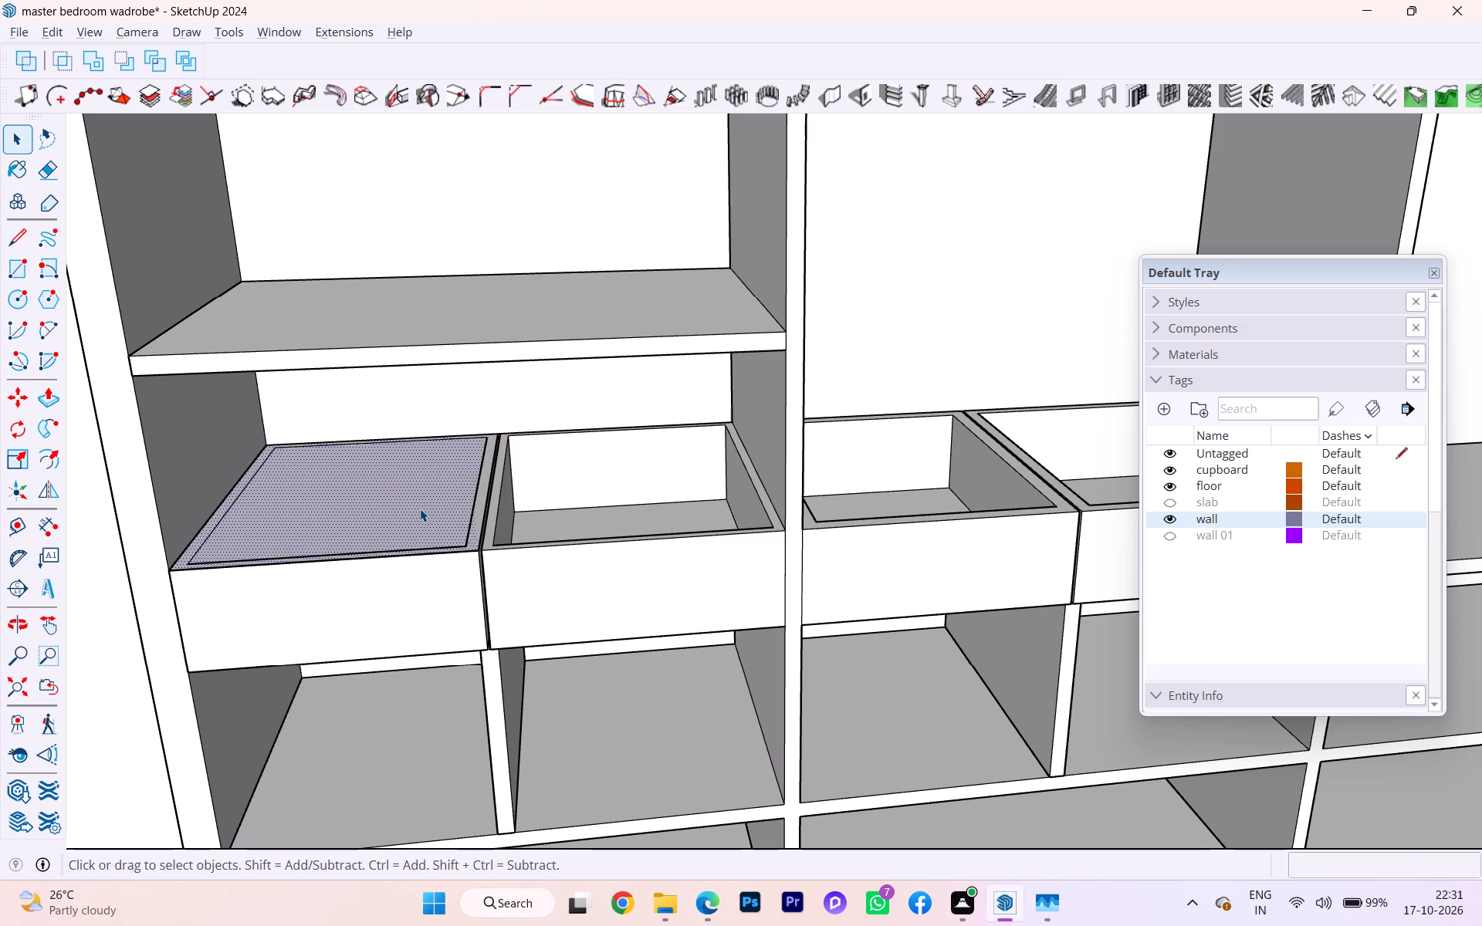
key("p")
left_click(420, 509)
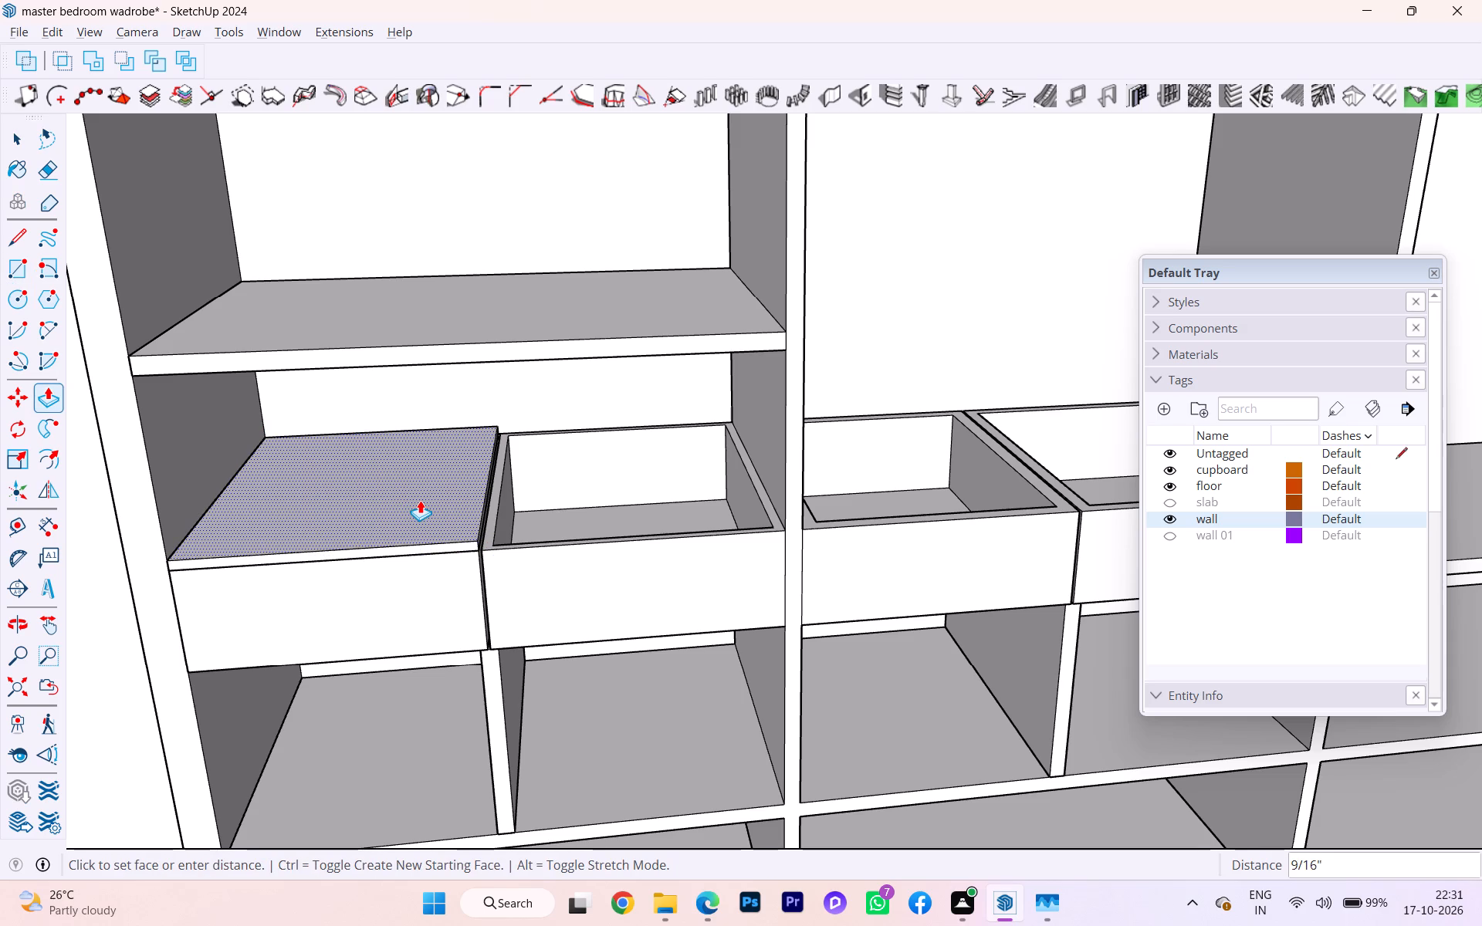
type("0.6")
key("Return")
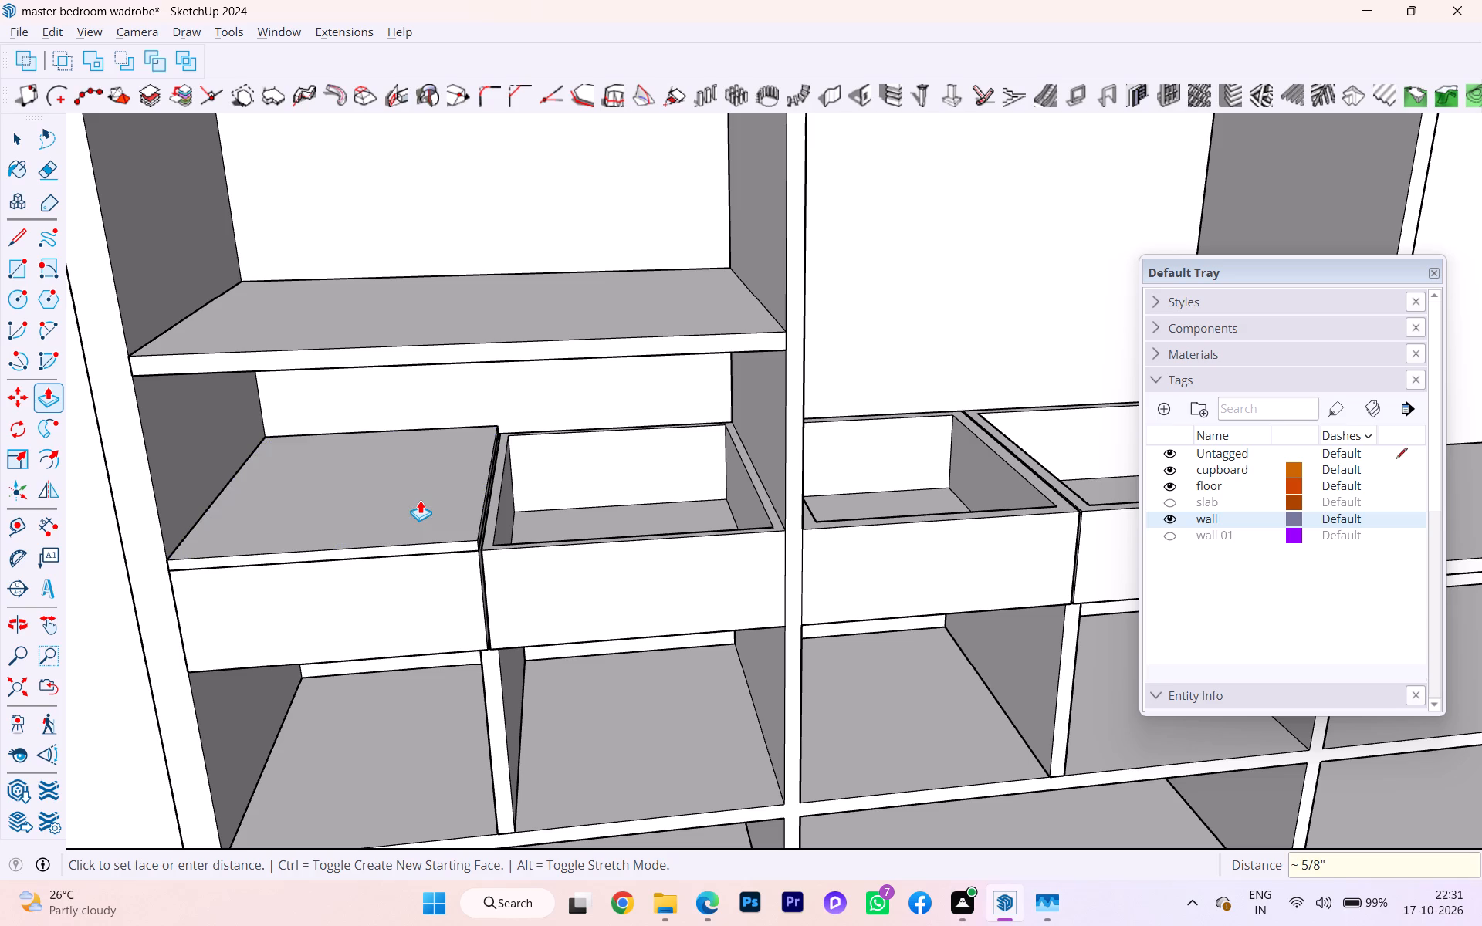
key("space")
Select the whole top panel over the left bay's left-hand drawer and make it a group.
left_click(455, 536)
key("space")
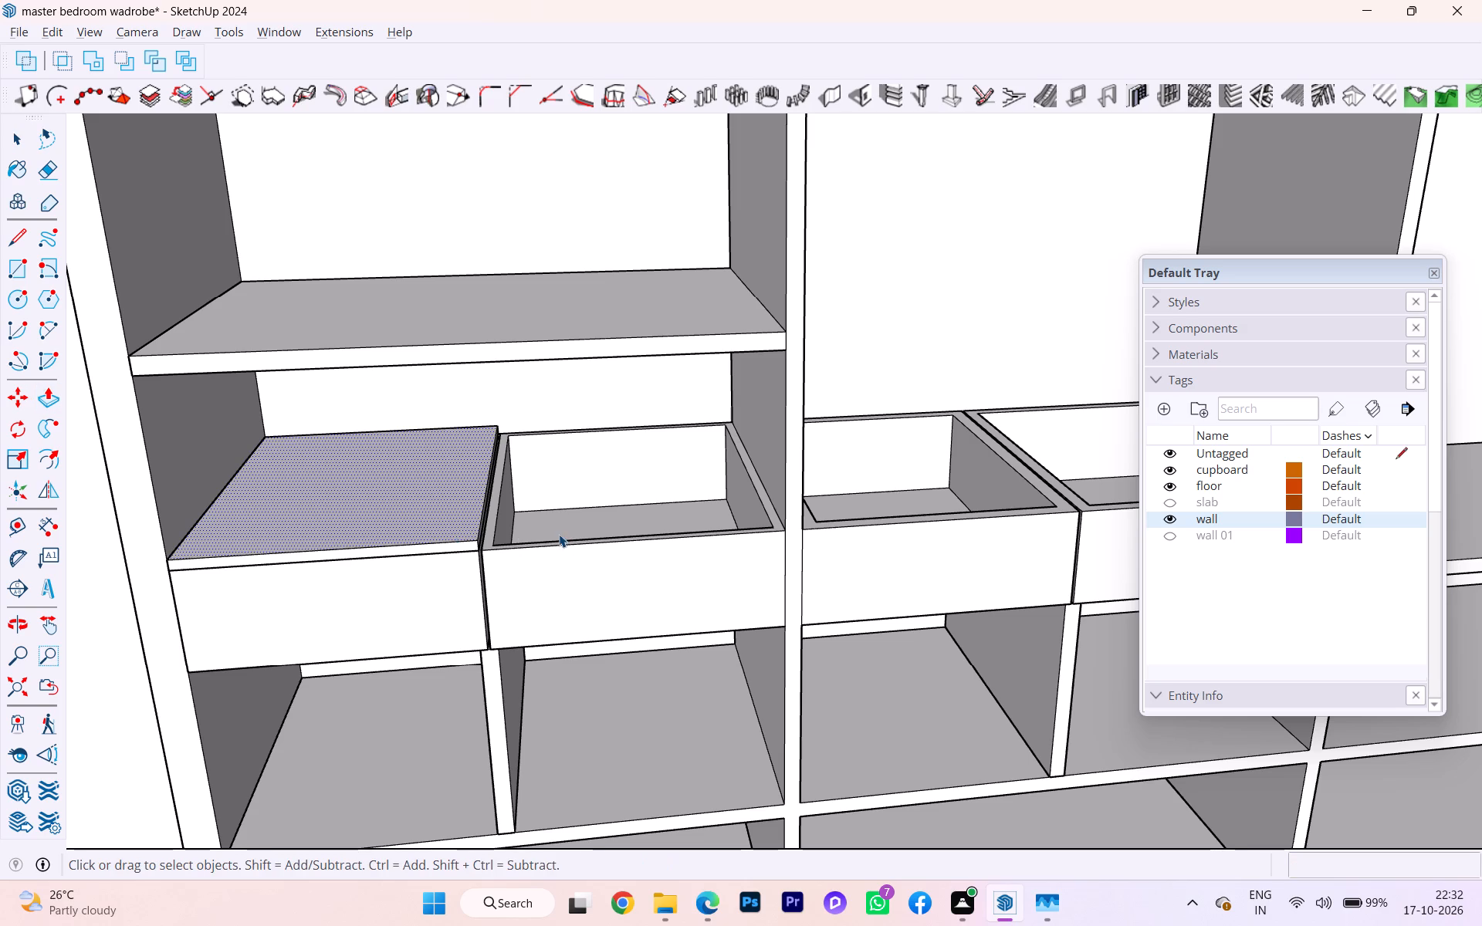
triple_click(430, 536)
right_click(429, 536)
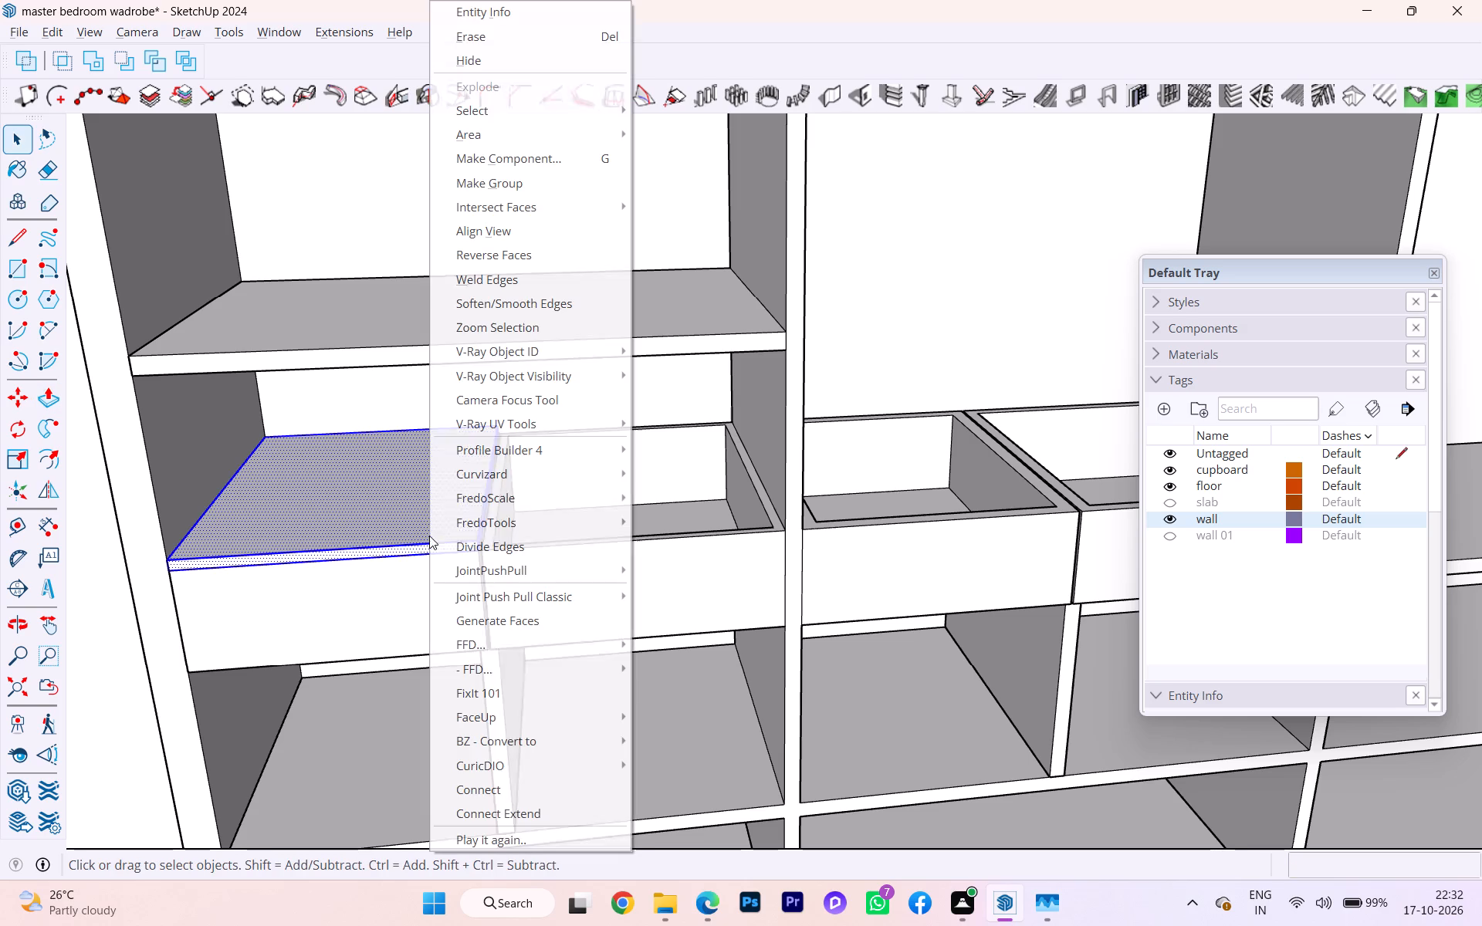
left_click(504, 189)
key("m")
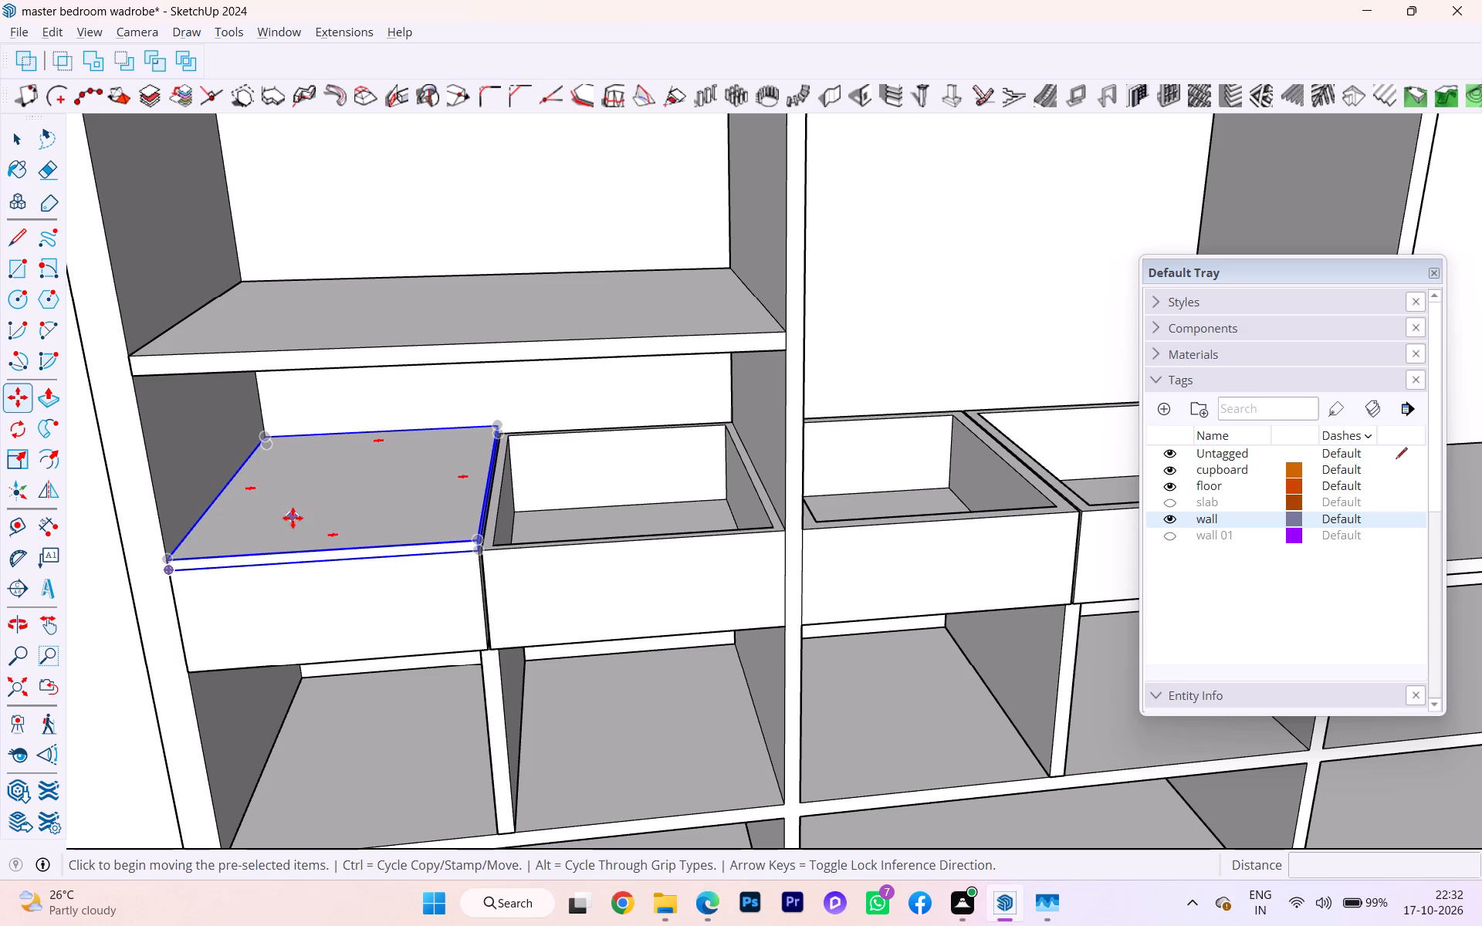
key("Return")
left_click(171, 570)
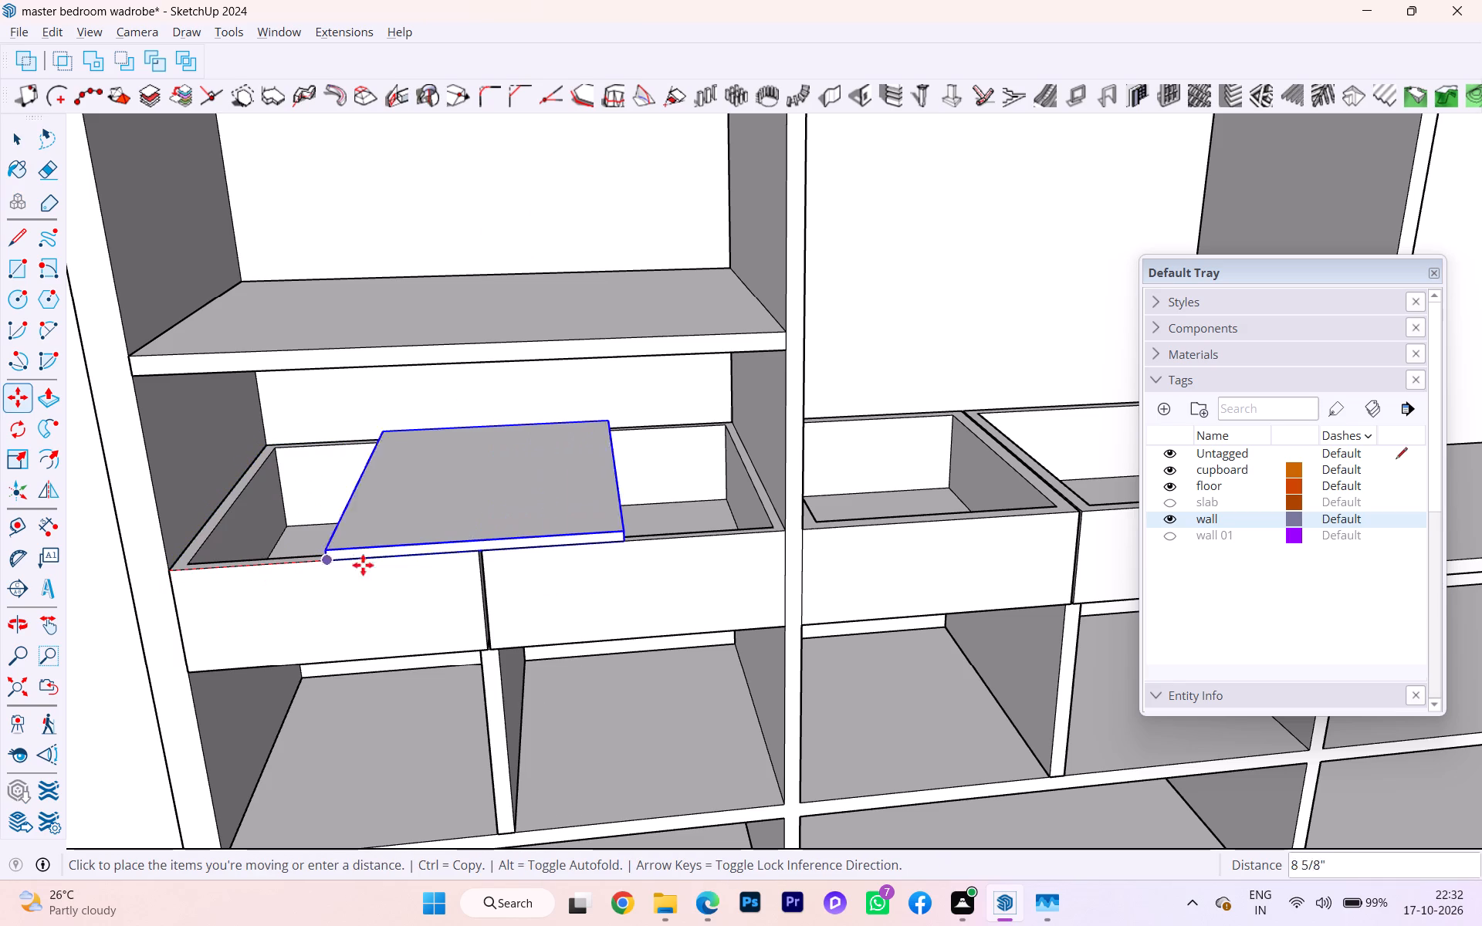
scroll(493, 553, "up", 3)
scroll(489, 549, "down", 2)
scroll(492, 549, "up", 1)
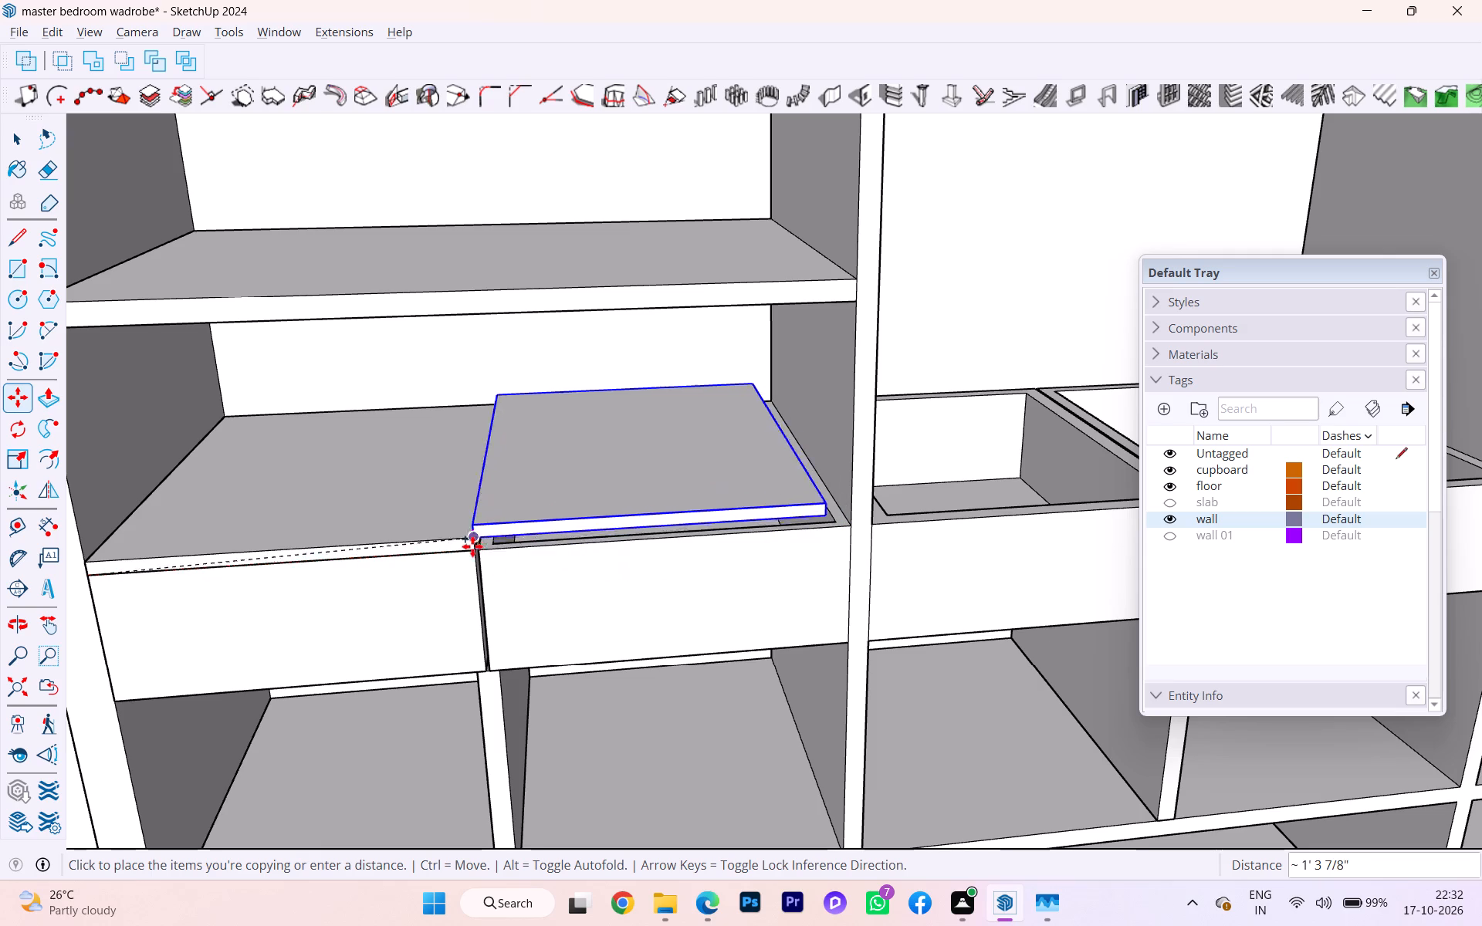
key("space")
Draw a rectangle covering the top of the left bay's right-hand drawer, from its back corner to the opposite front corner.
scroll(569, 529, "down", 1)
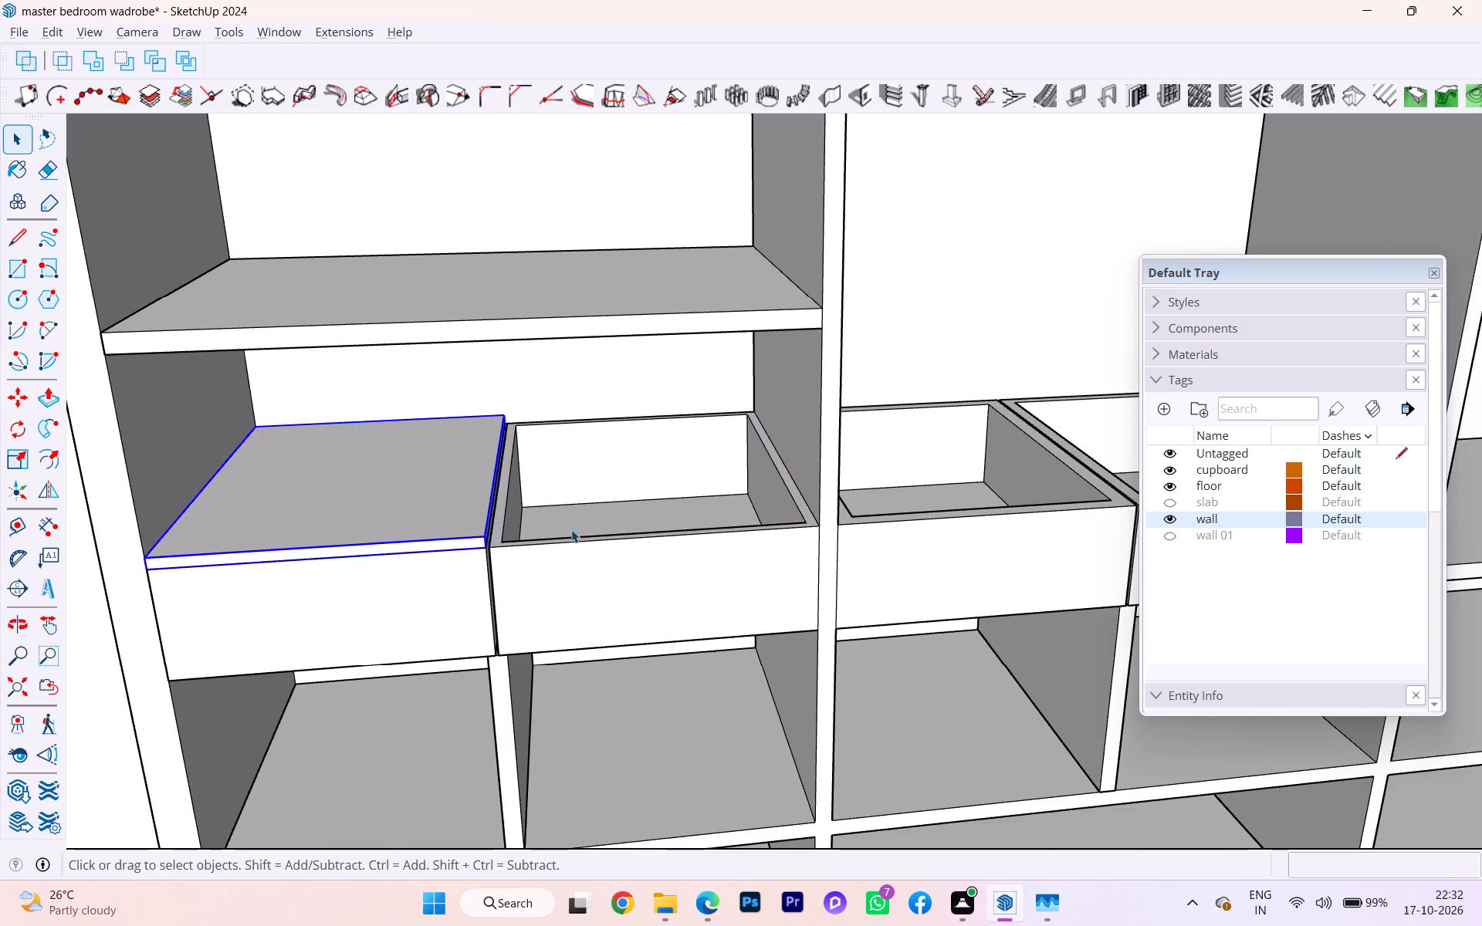
middle_click_drag(570, 531, 499, 590)
key("r")
scroll(543, 438, "up", 2)
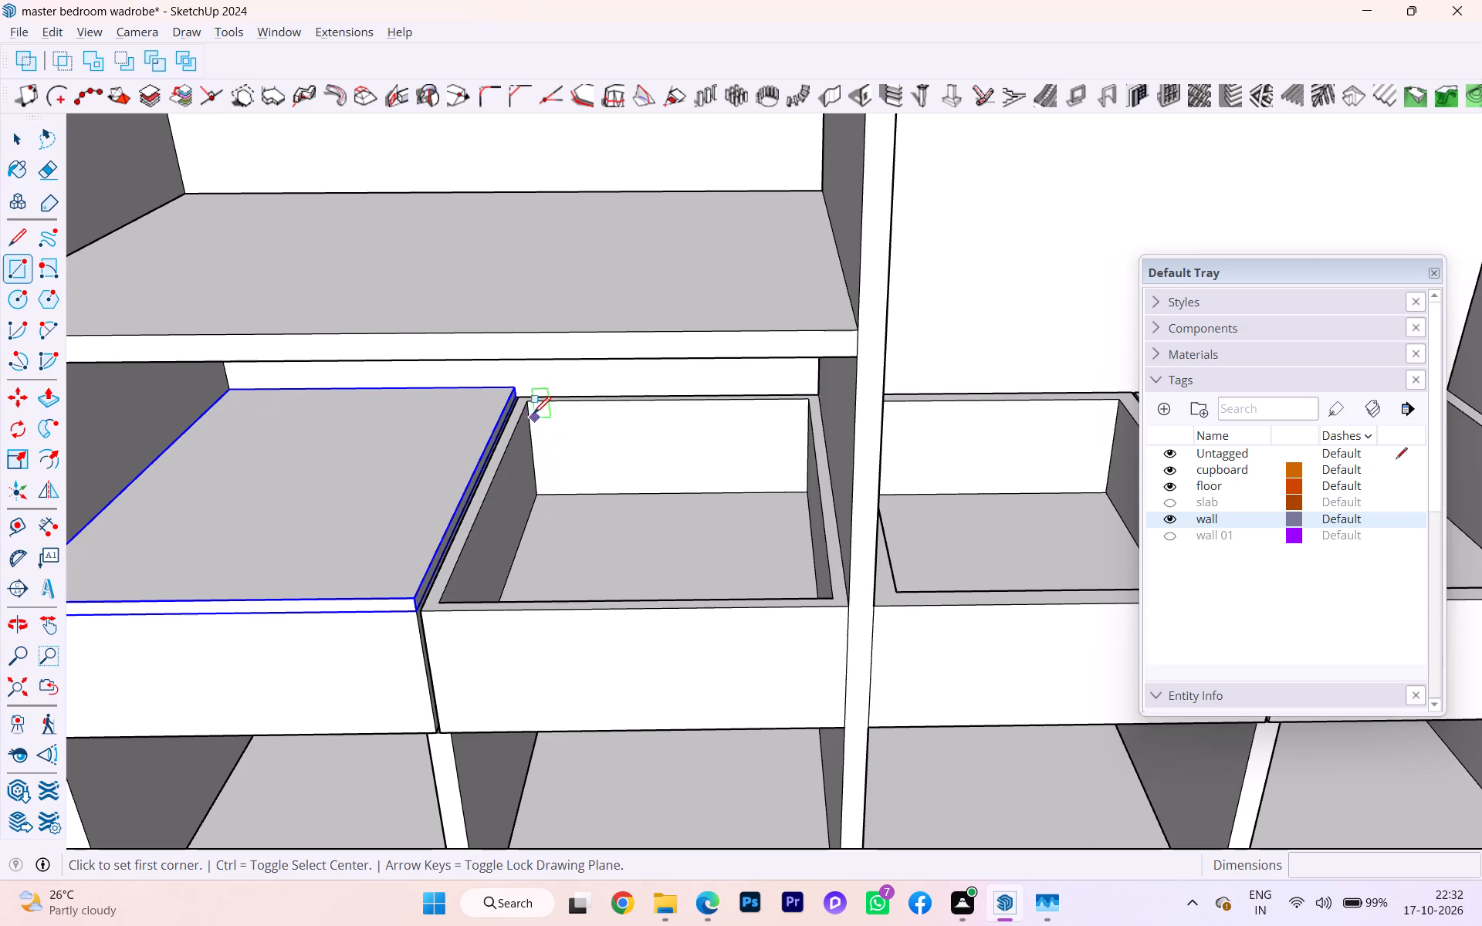
left_click(524, 396)
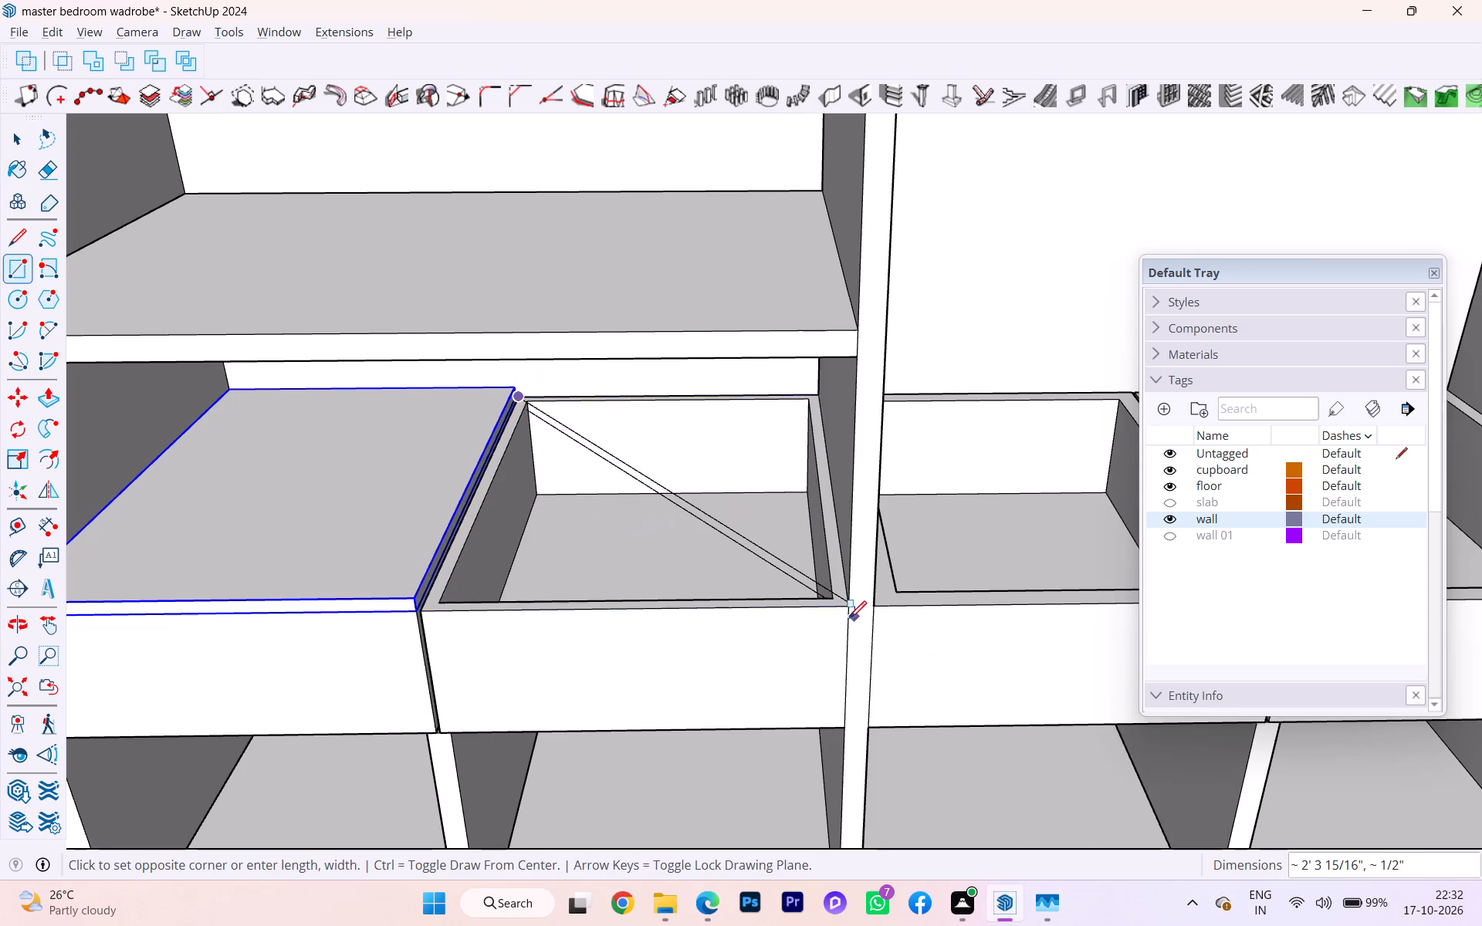
left_click(845, 615)
key("space")
Pull the rectangle over the left bay's right-hand drawer up about 5/8", level with the neighbouring top panel.
left_click(727, 563)
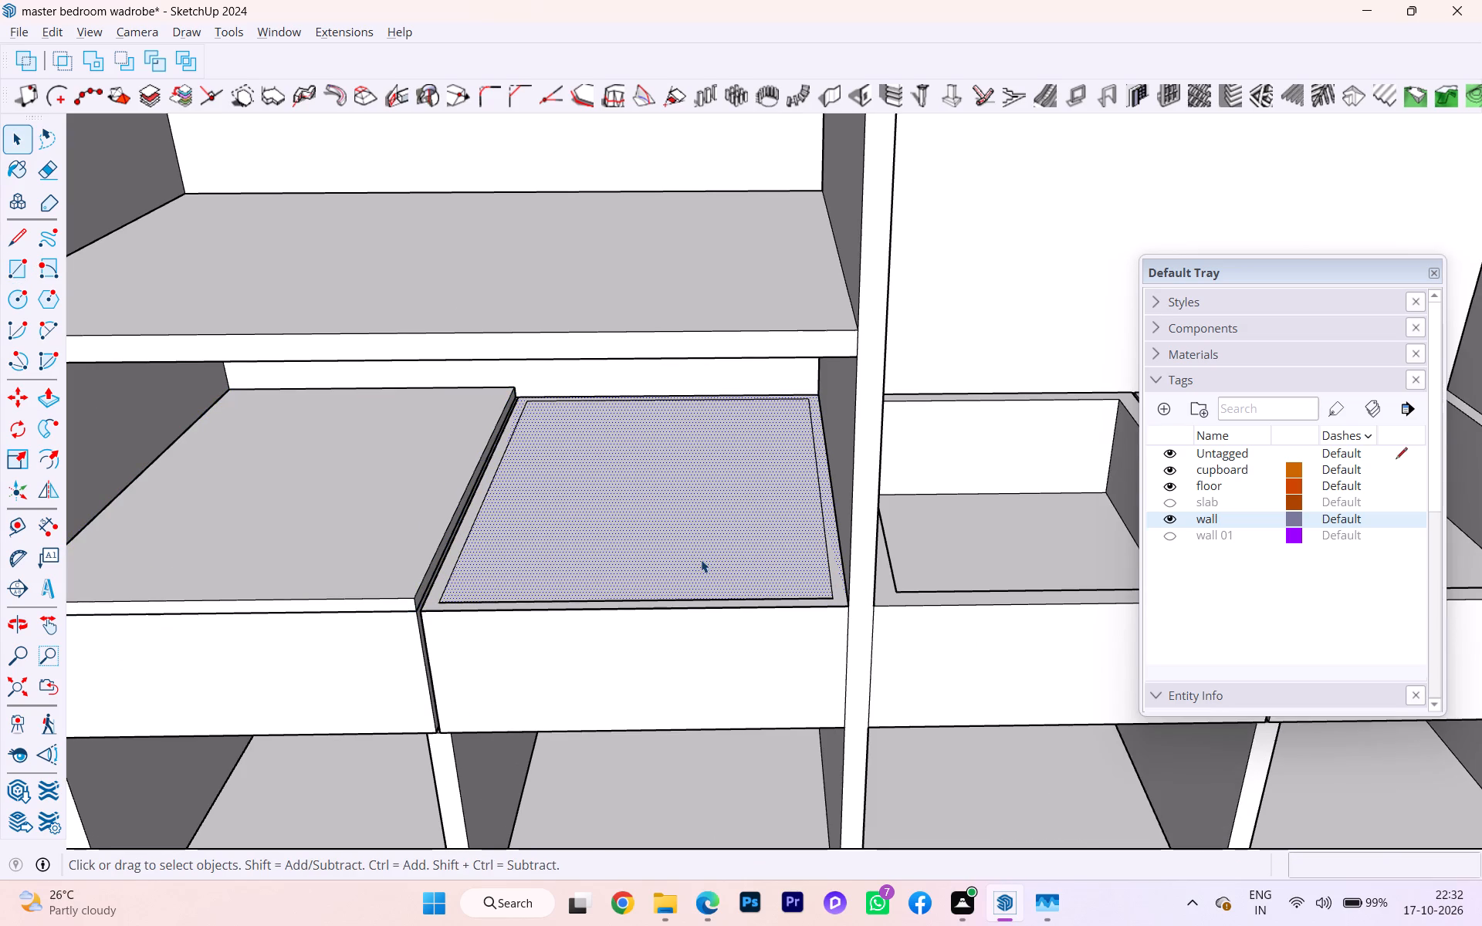
key("p")
left_click(695, 559)
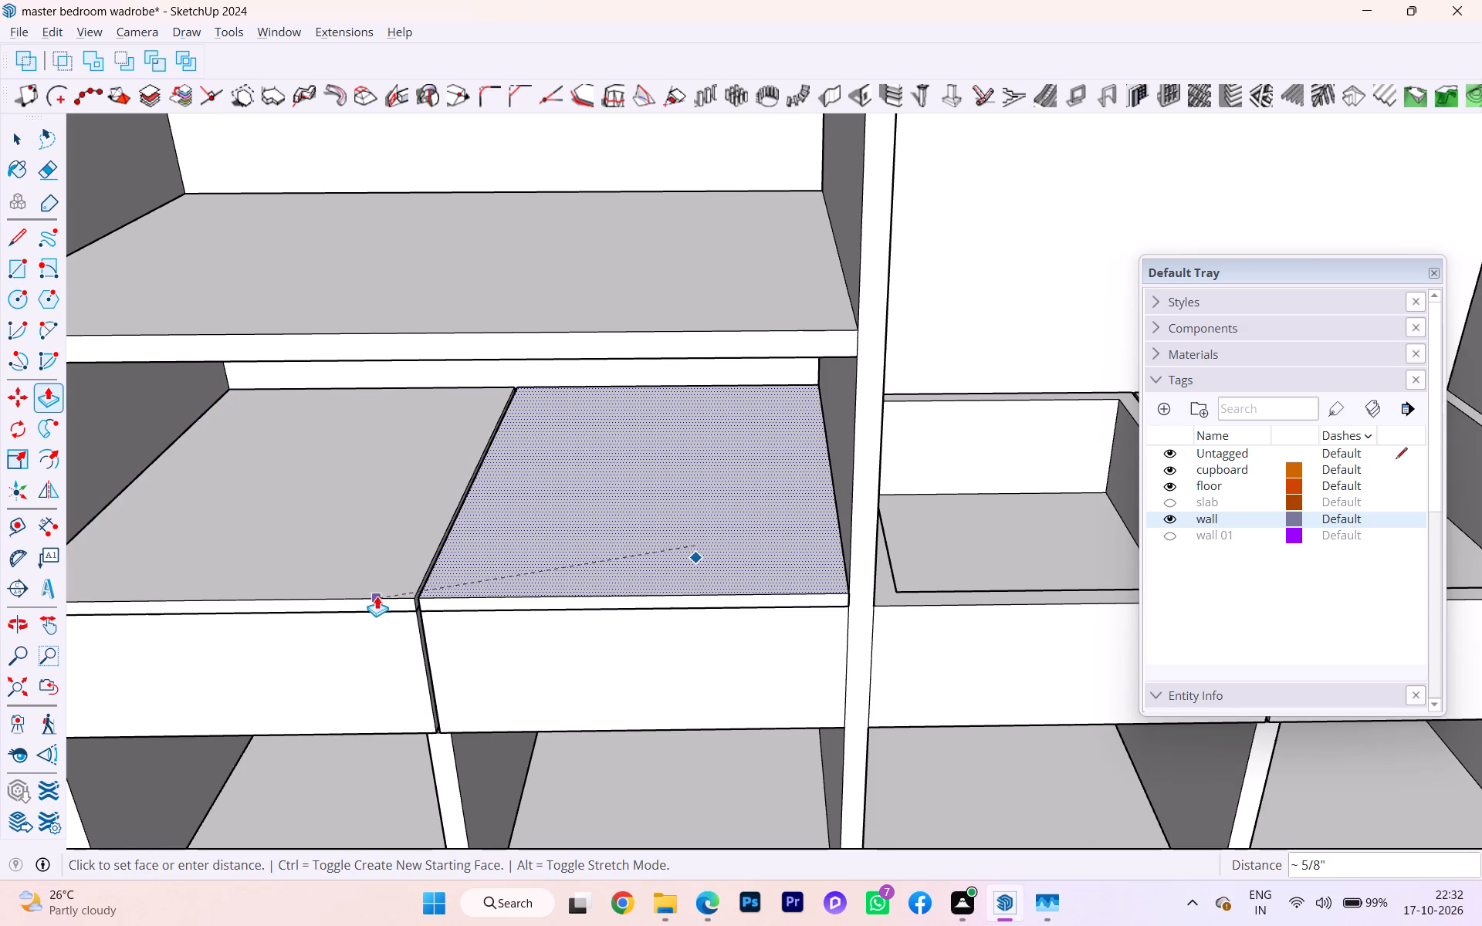
left_click(377, 596)
key("space")
Select the whole top panel over the left bay's right-hand drawer and make it a group.
triple_click(530, 594)
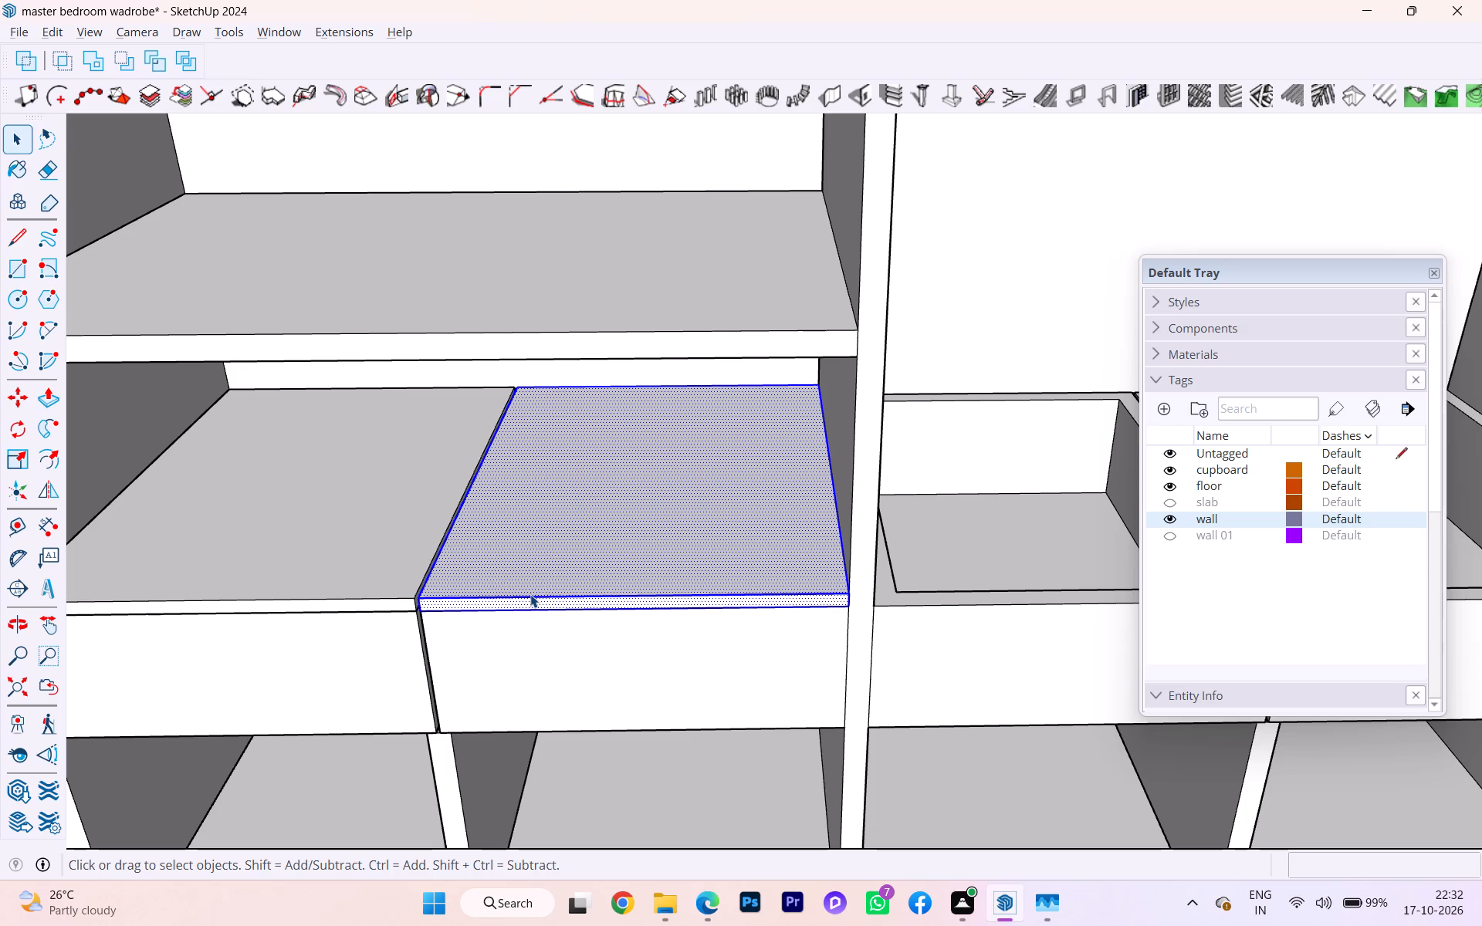
right_click(530, 594)
left_click(617, 181)
left_click(597, 654)
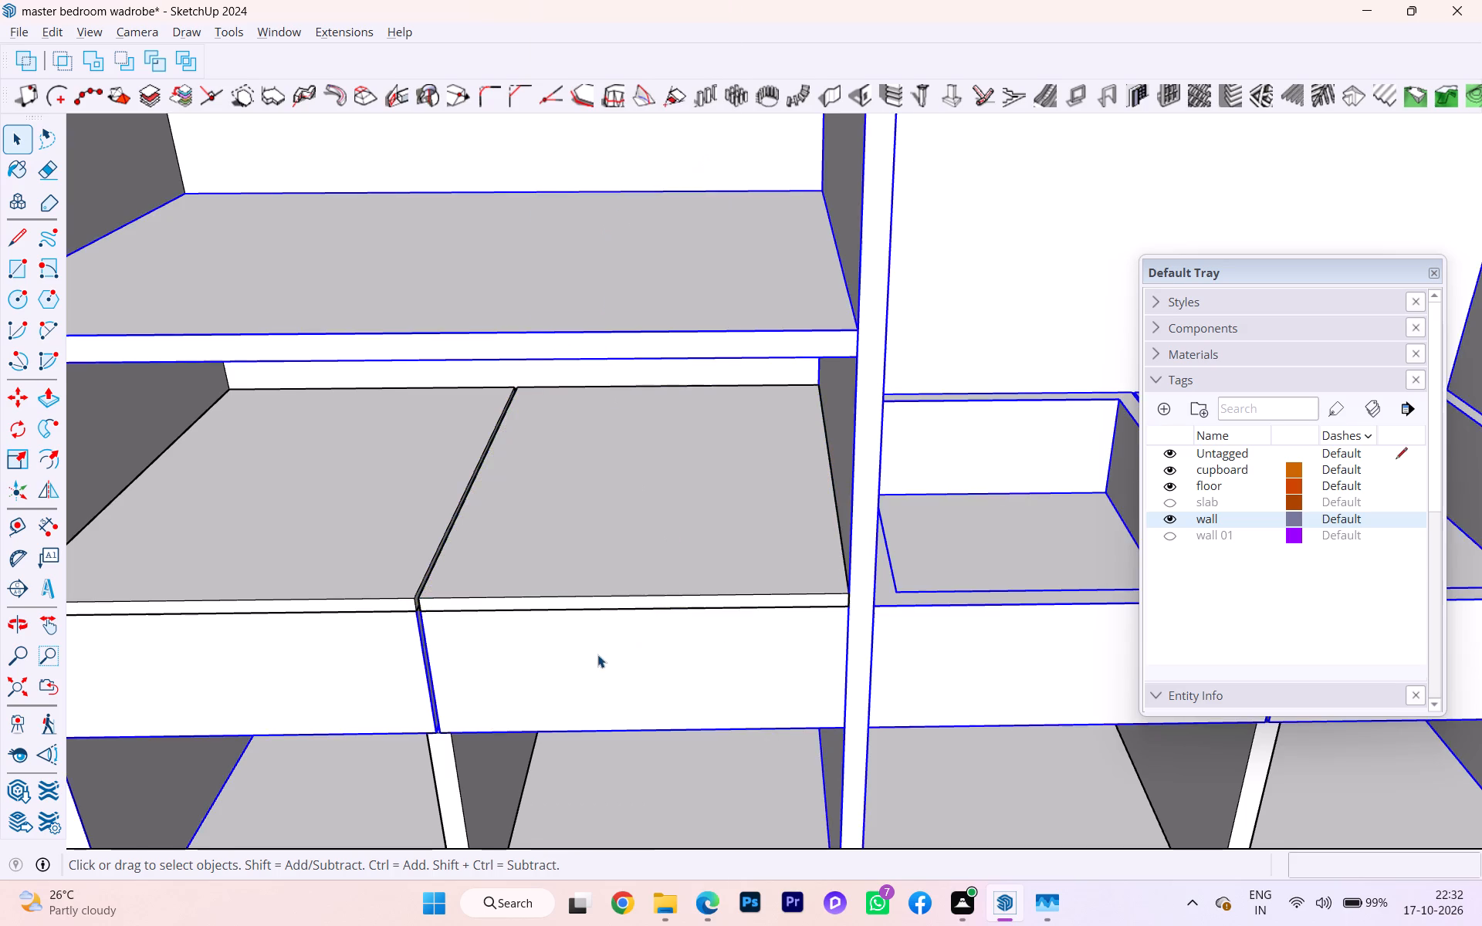
Draw a rectangle covering the top of the middle bay's left-hand drawer, from its back corner to the opposite front corner.
scroll(569, 606, "down", 1)
middle_click_drag(569, 606, 561, 500)
left_click(934, 593)
scroll(708, 586, "down", 4)
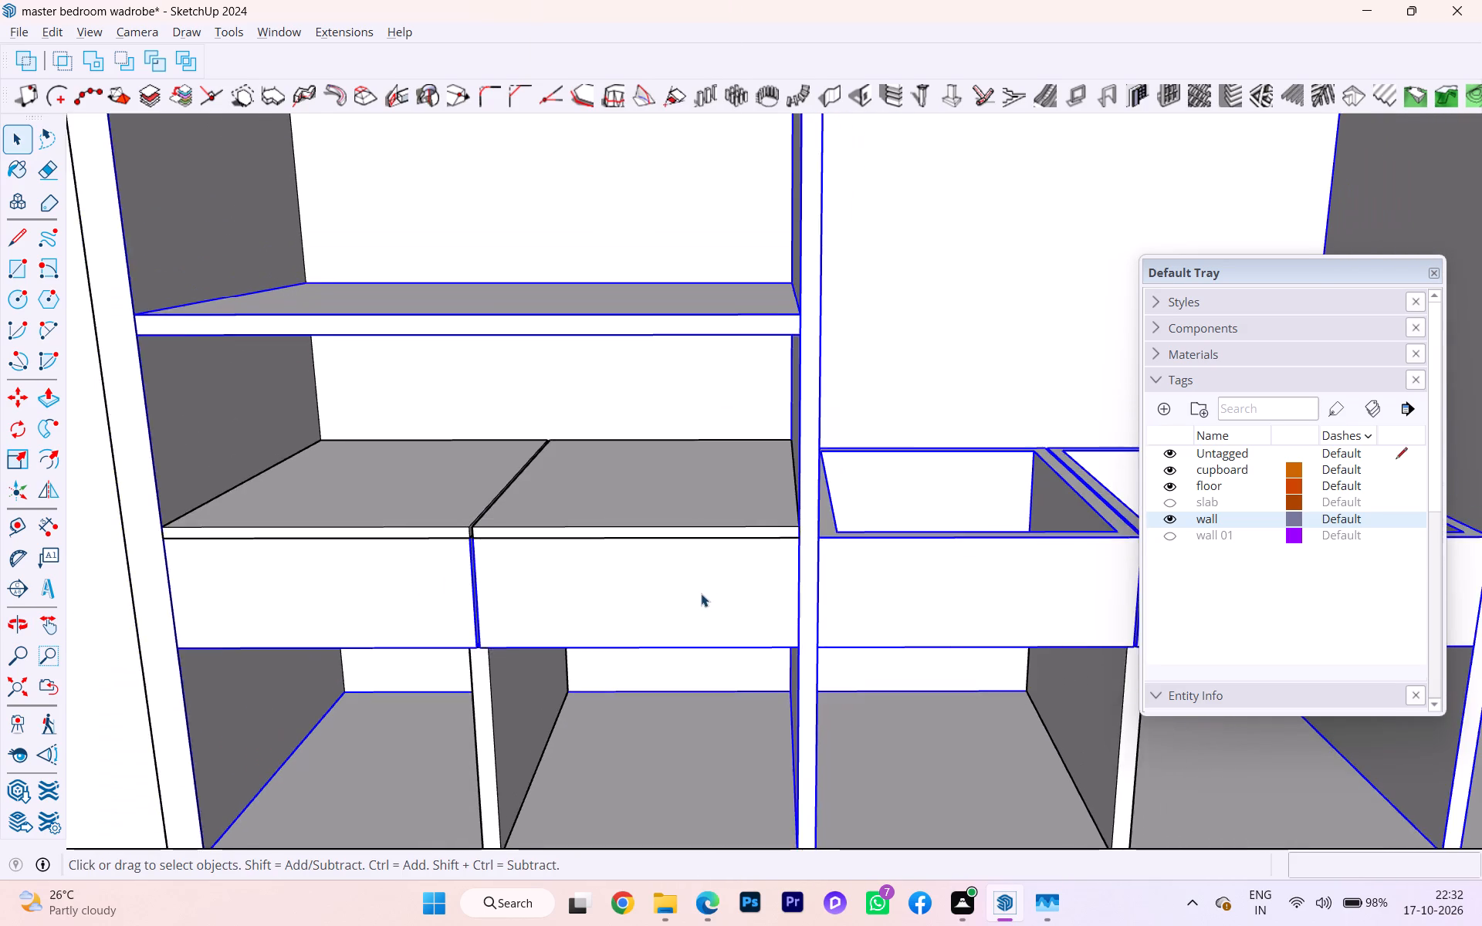
left_click(808, 683)
scroll(846, 575, "down", 1)
middle_click_drag(846, 575, 851, 679)
scroll(507, 654, "down", 2)
scroll(511, 647, "up", 2)
scroll(509, 649, "down", 3)
left_click(289, 789)
scroll(737, 586, "up", 7)
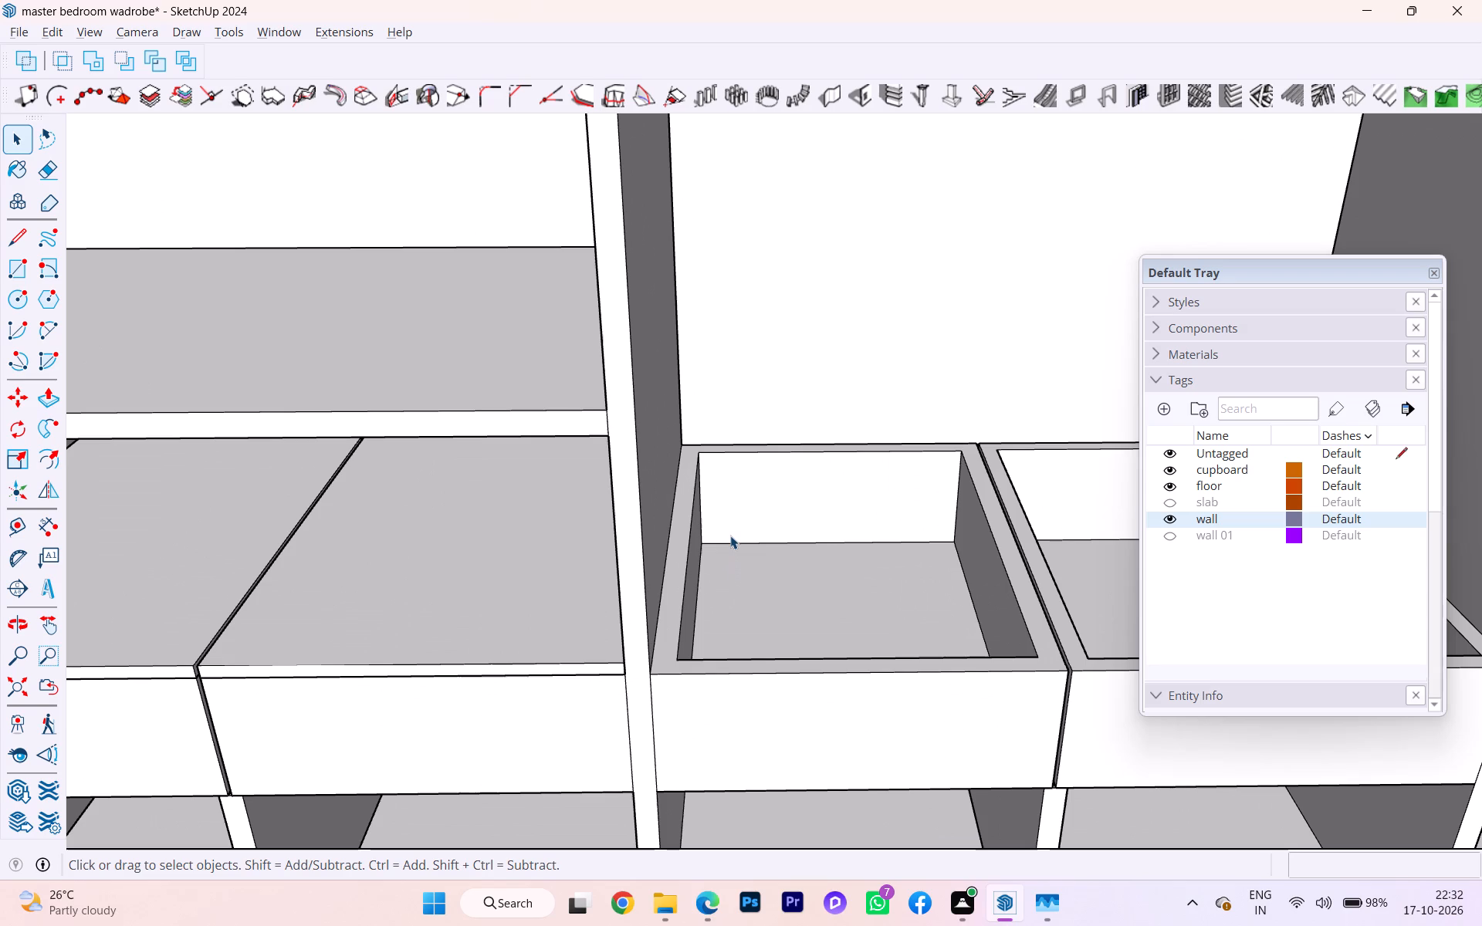
key("t")
key("Escape")
key("r")
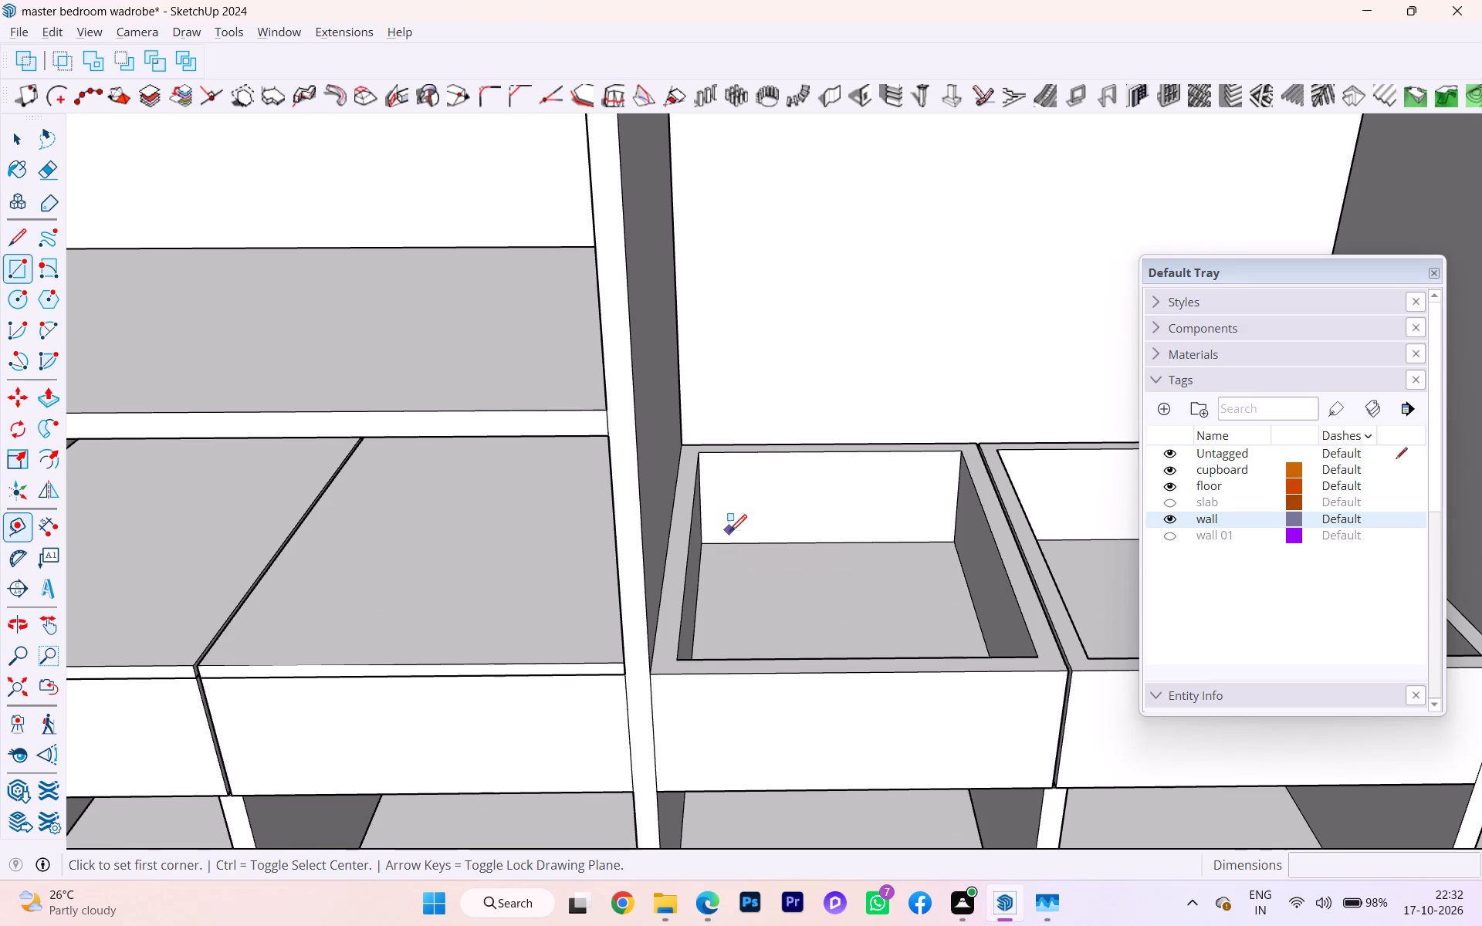
left_click(684, 449)
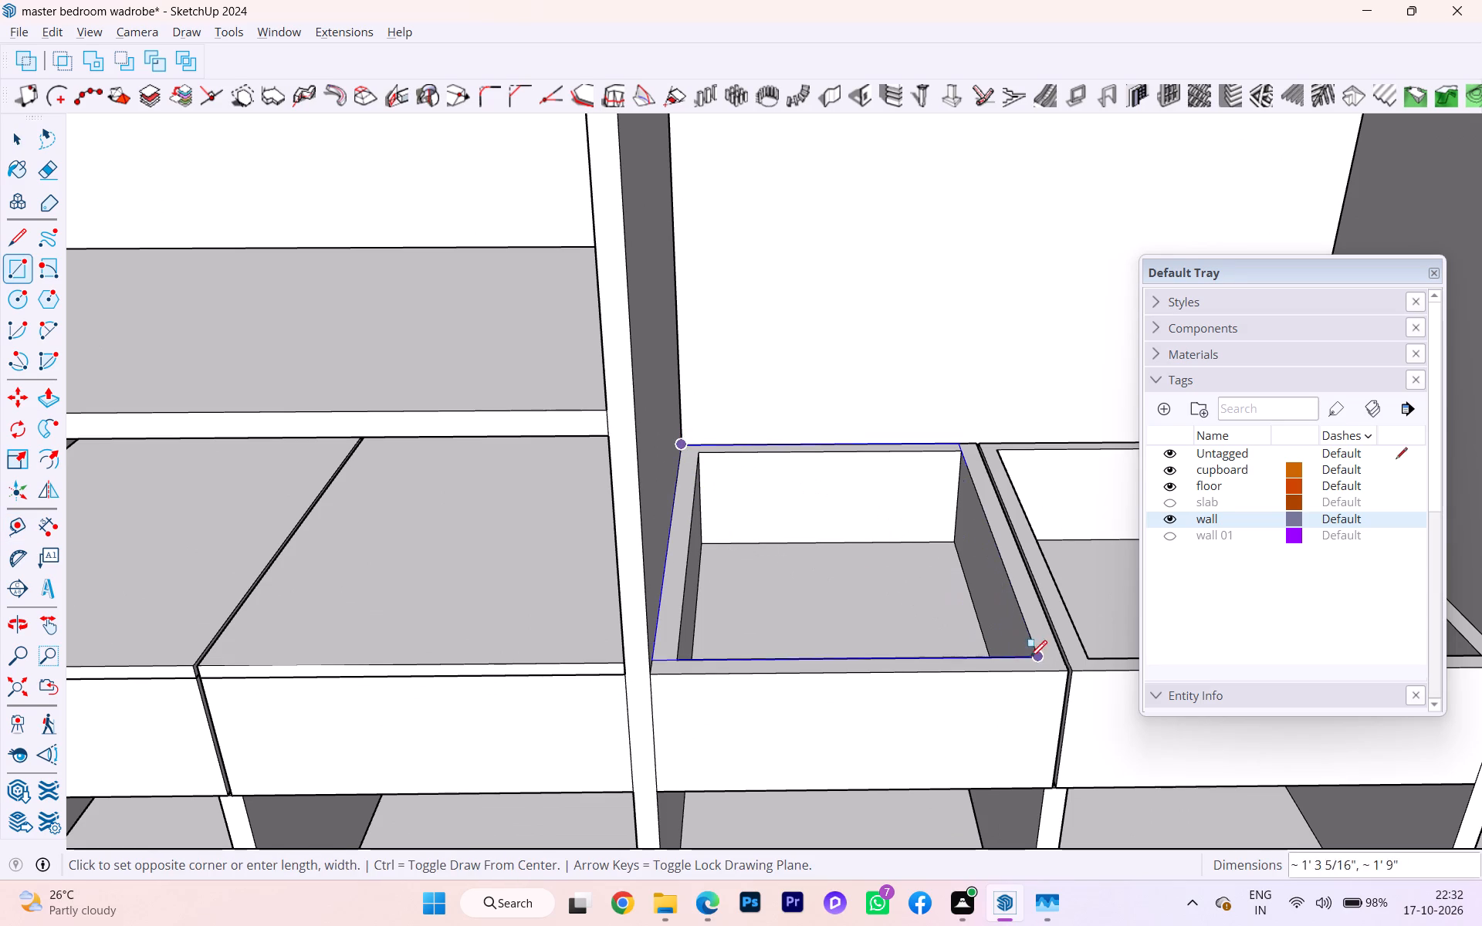
left_click(1062, 671)
key("space")
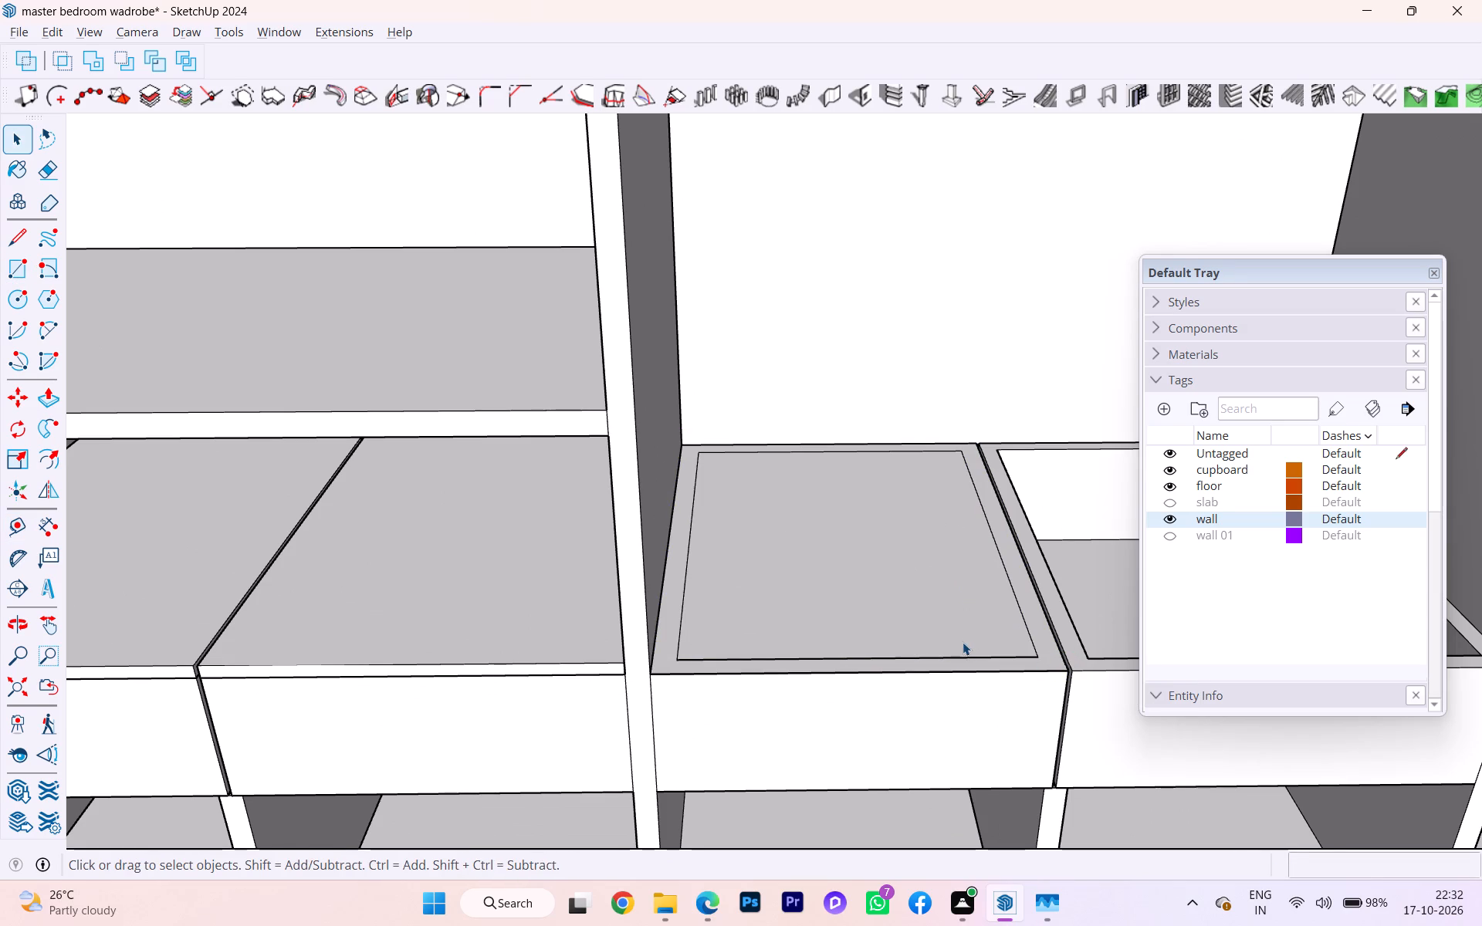
Pull the rectangle over the middle bay's left-hand drawer up 0.6" to form a top panel.
key("p")
left_click(963, 642)
type("0.6")
key("Return")
key("space")
Select the whole top panel over the middle bay's left-hand drawer and make it a group.
triple_click(925, 664)
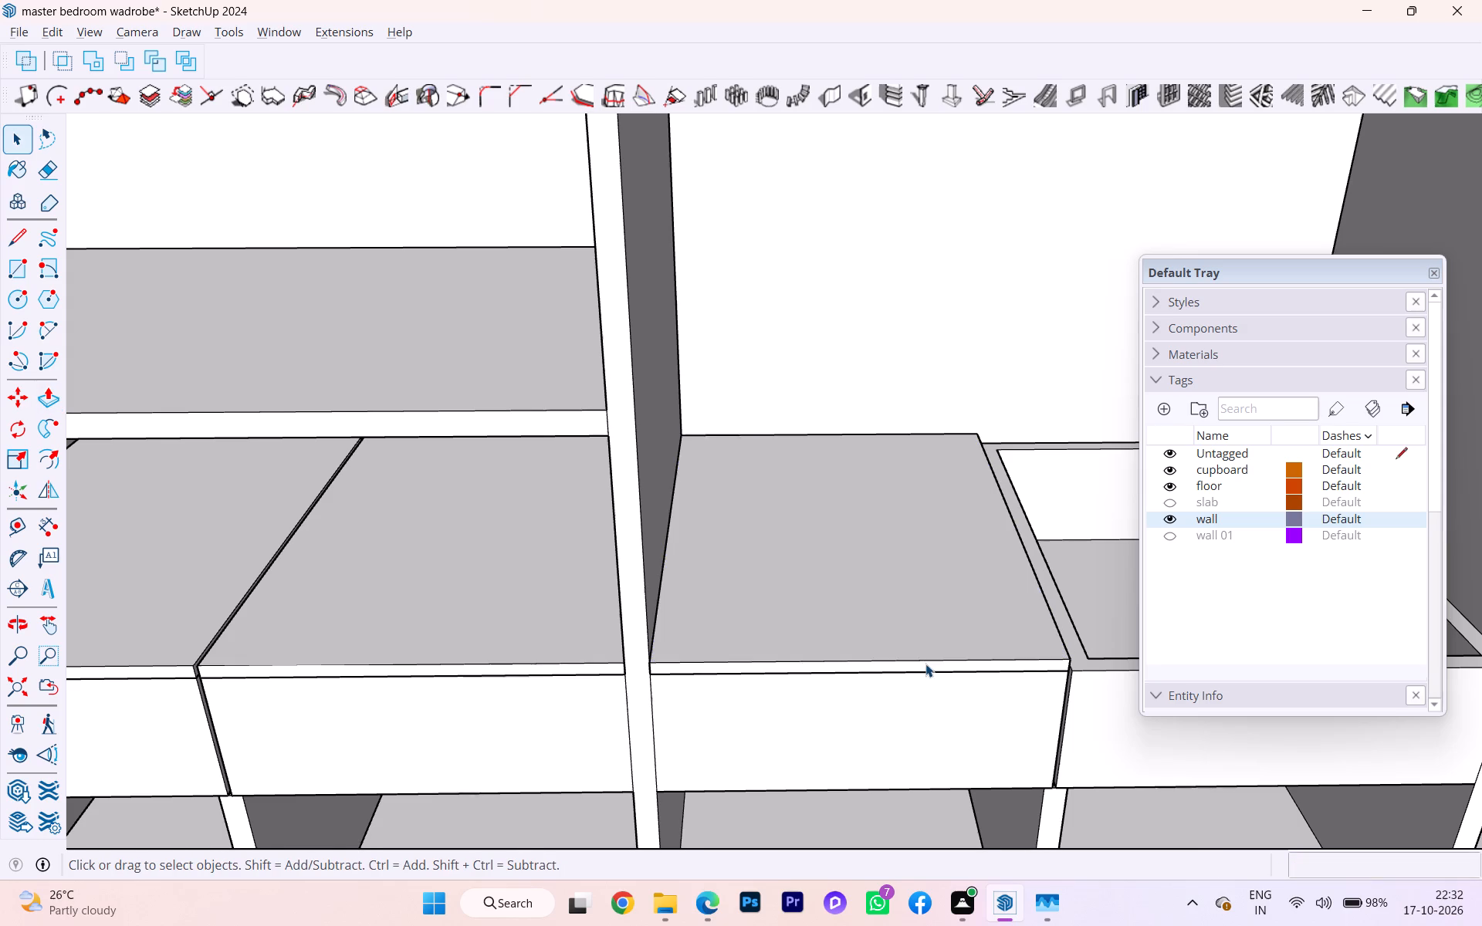
right_click(925, 664)
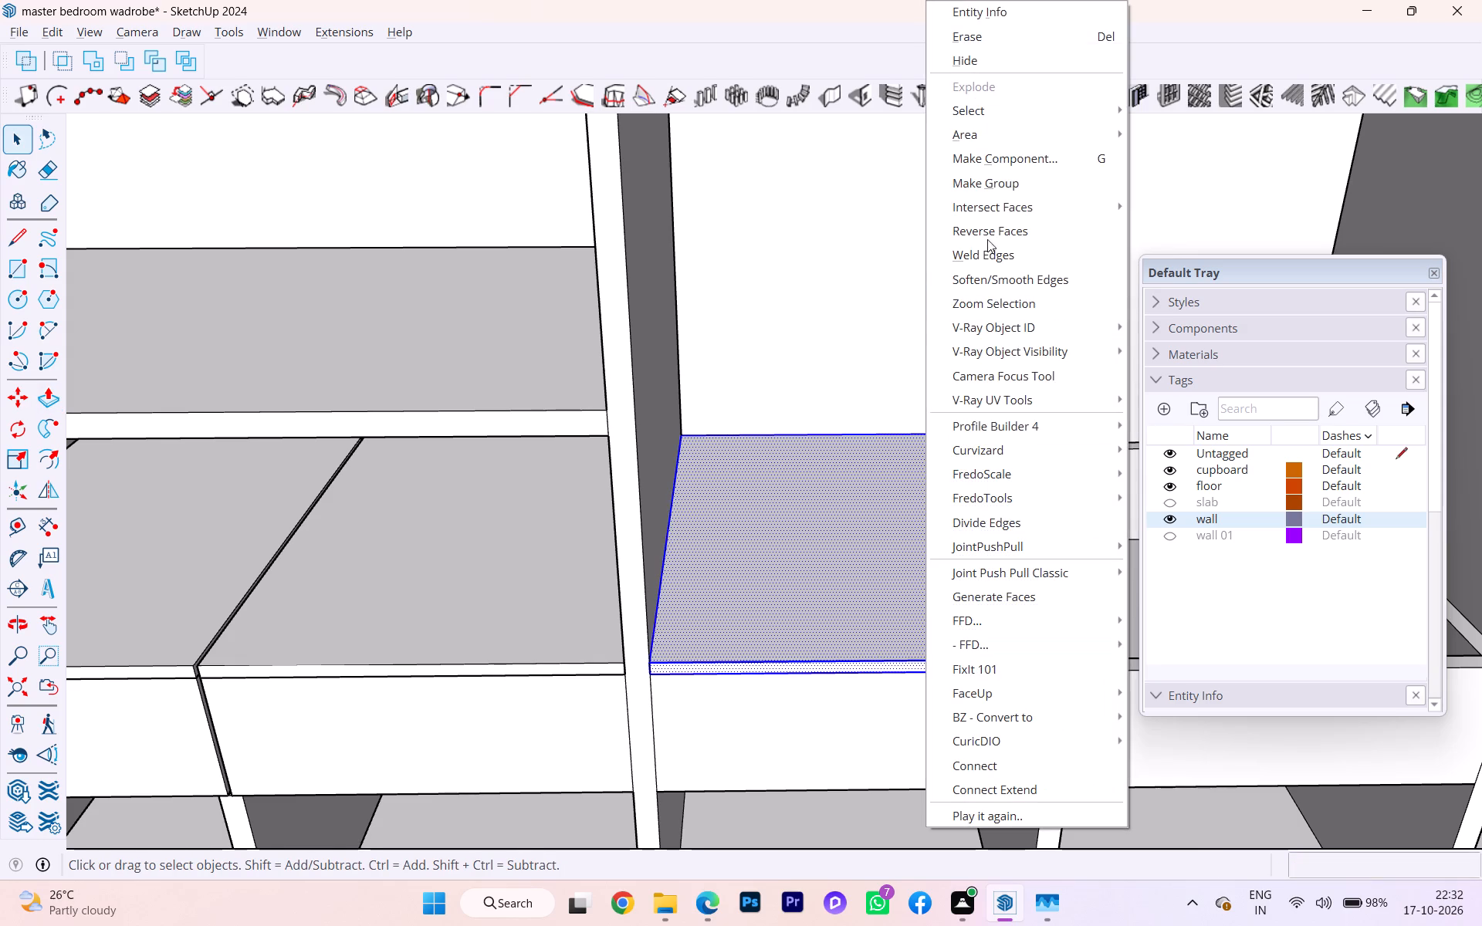
left_click(976, 188)
left_click(718, 703)
Draw a rectangle covering the top of the middle bay's right-hand drawer, from its back corner to the opposite front corner.
scroll(520, 602, "down", 4)
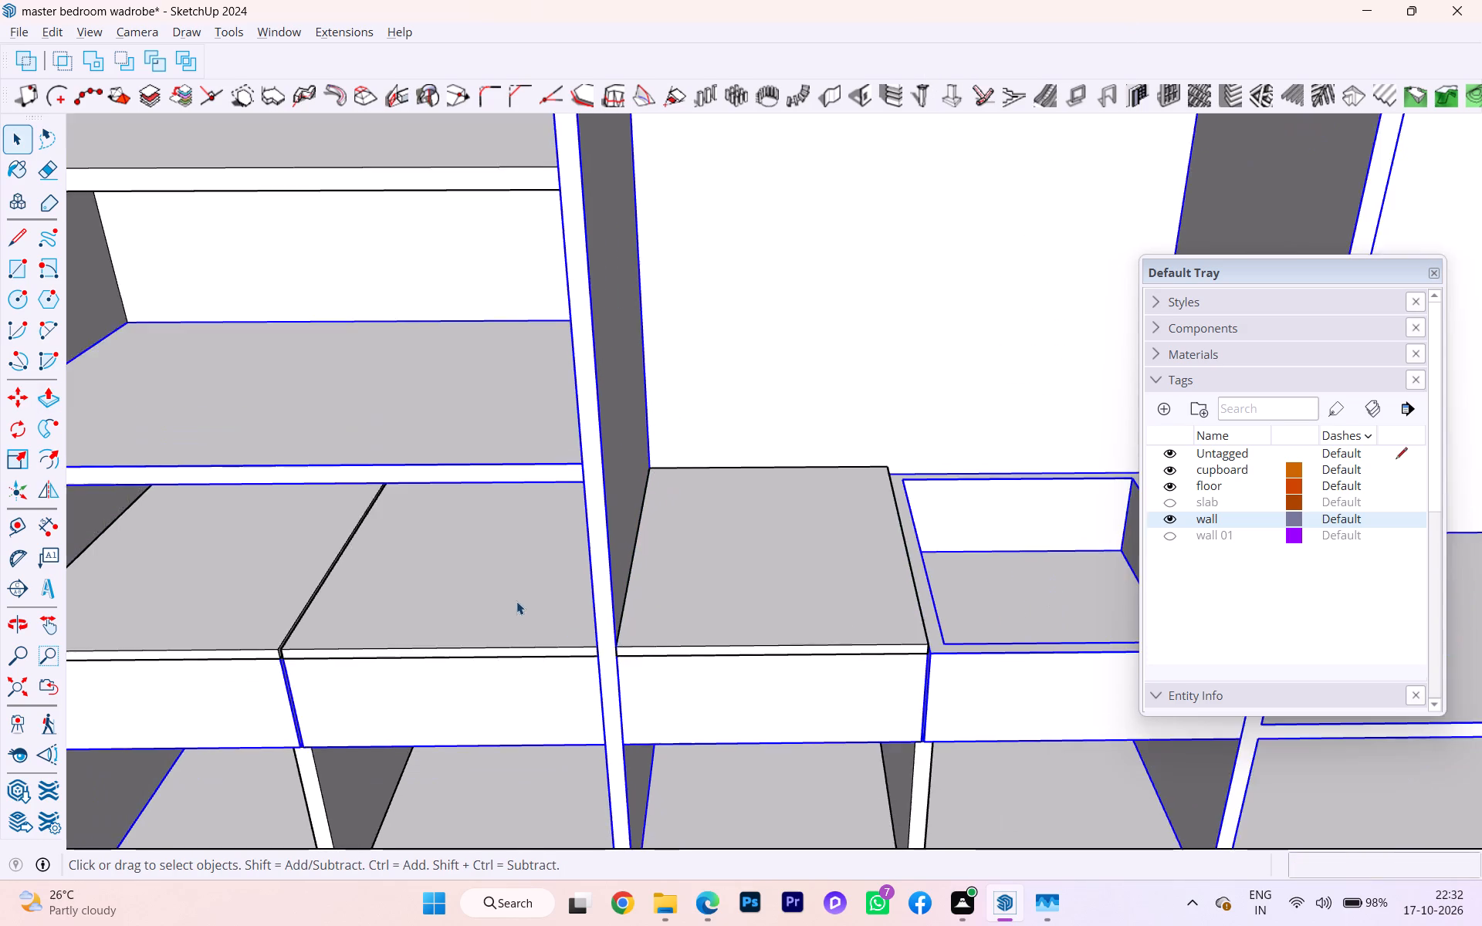
scroll(516, 601, "down", 2)
scroll(513, 600, "up", 2)
scroll(513, 600, "down", 3)
scroll(899, 656, "down", 4)
scroll(748, 654, "up", 1)
scroll(703, 665, "down", 1)
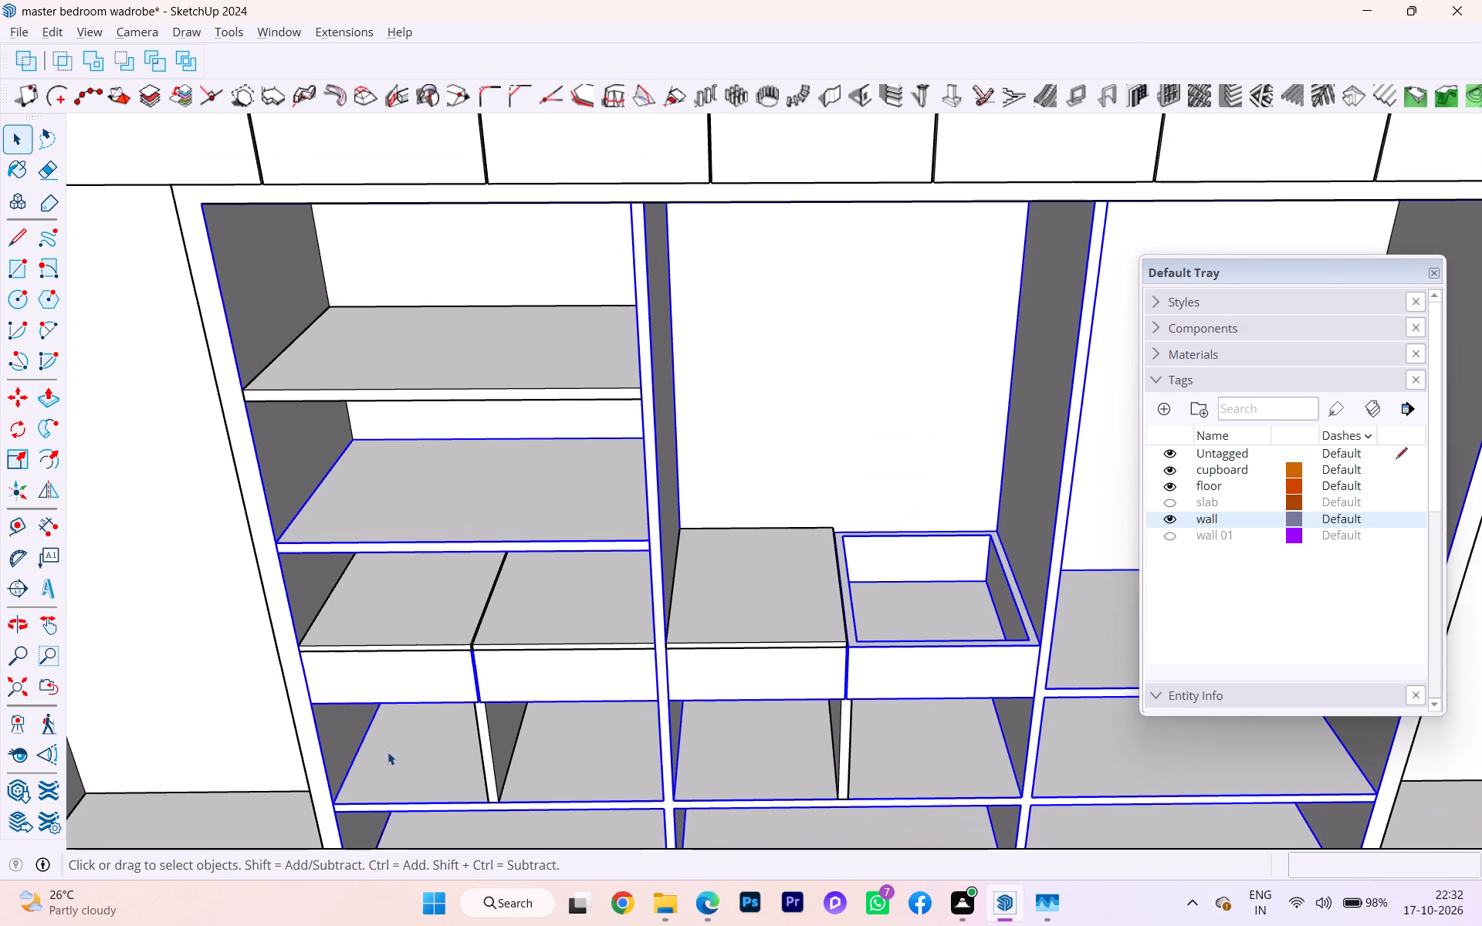
left_click(261, 809)
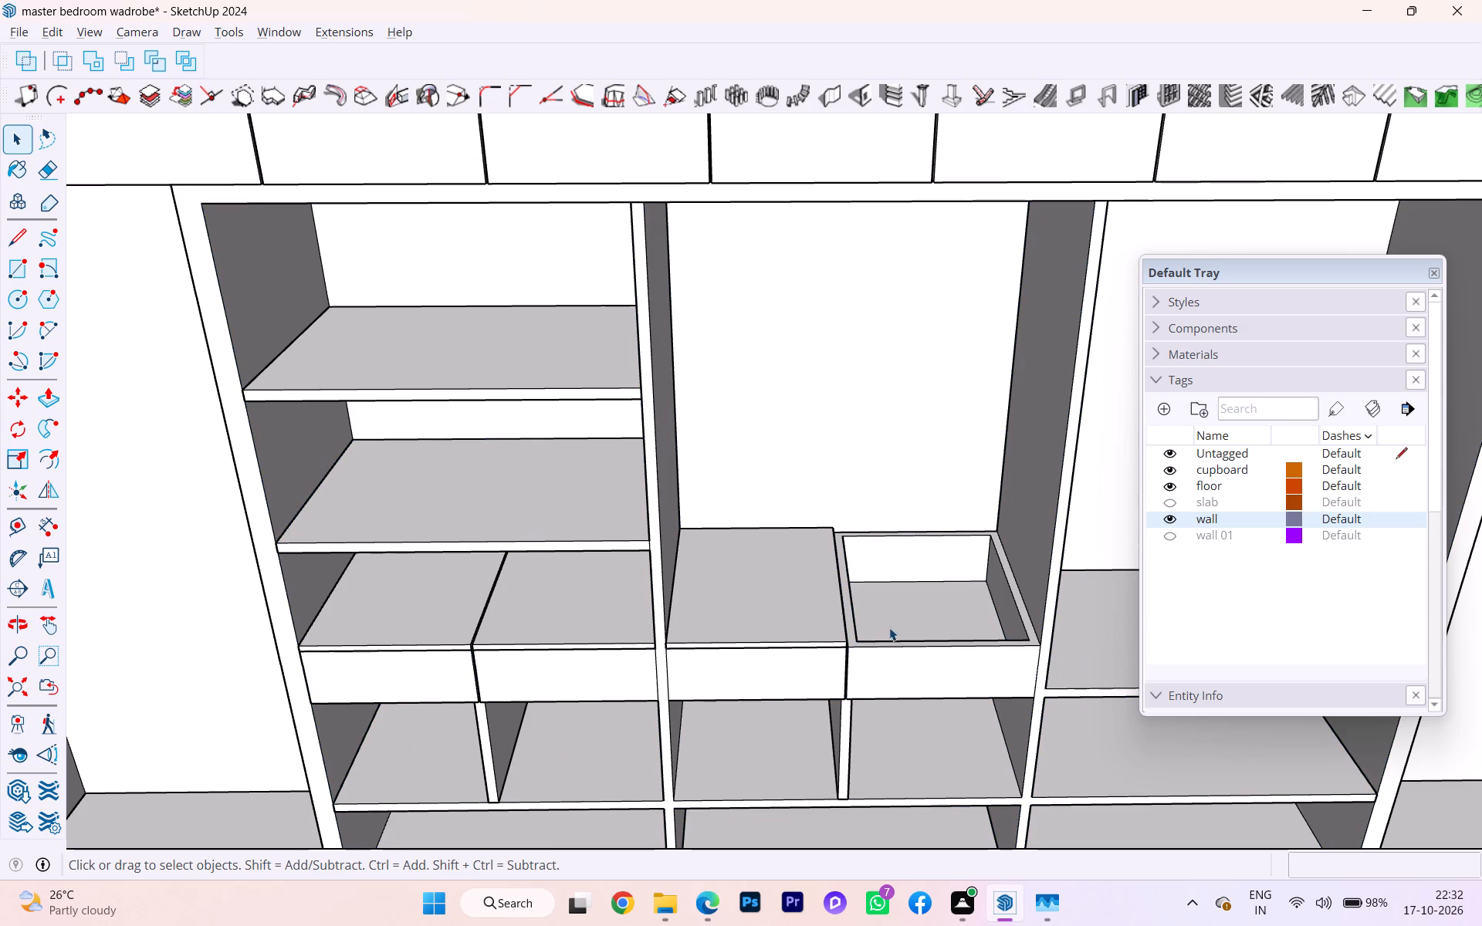
key("r")
scroll(863, 558, "up", 4)
scroll(846, 553, "down", 1)
middle_click_drag(828, 568, 770, 570)
scroll(850, 529, "up", 3)
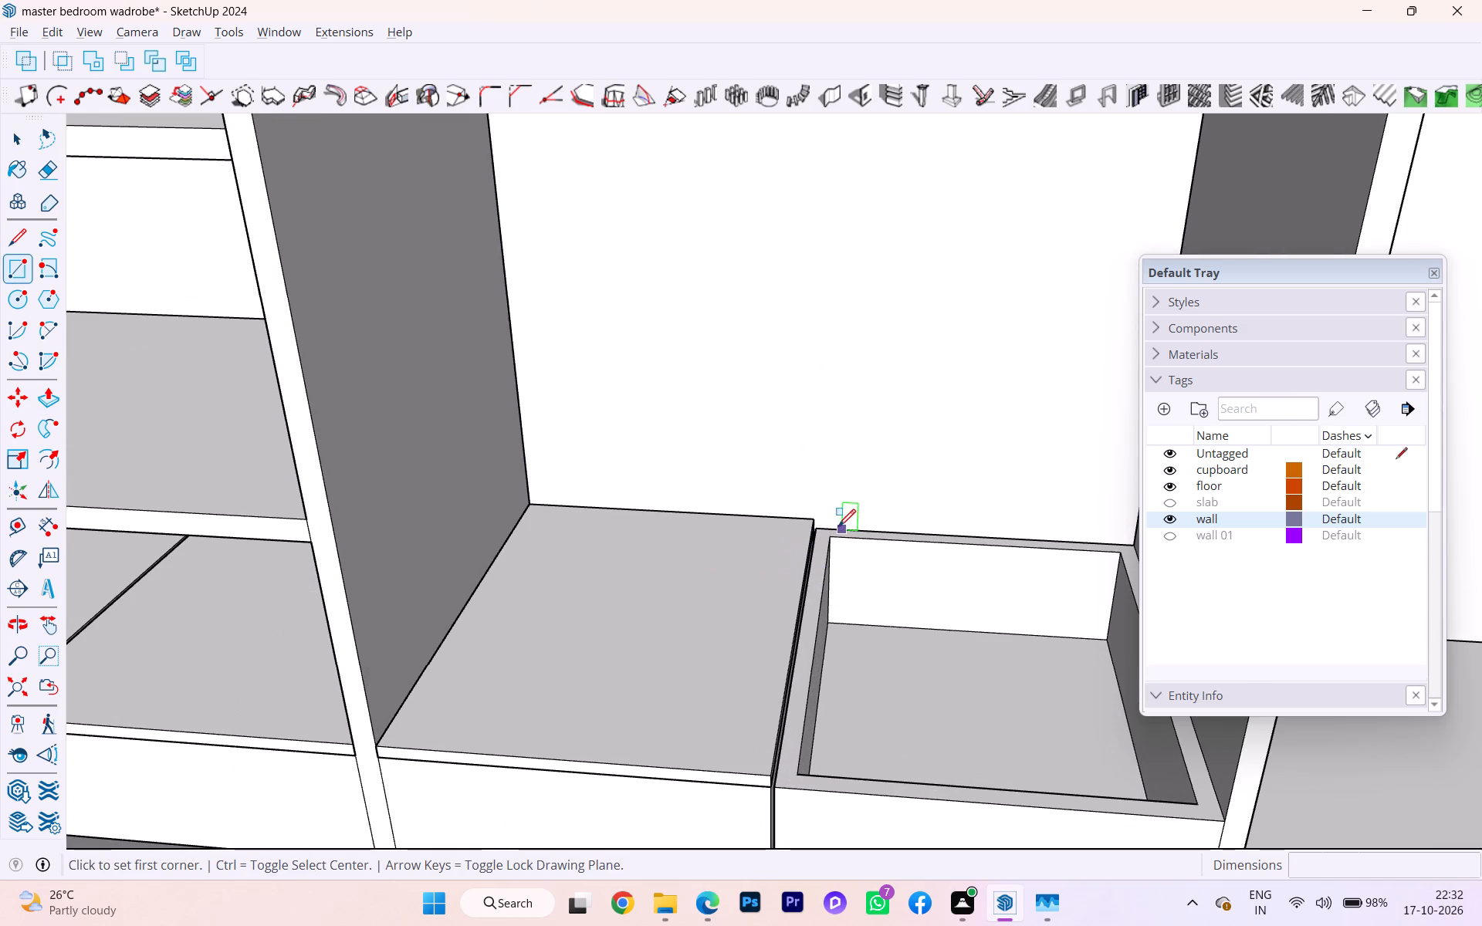
scroll(821, 535, "up", 3)
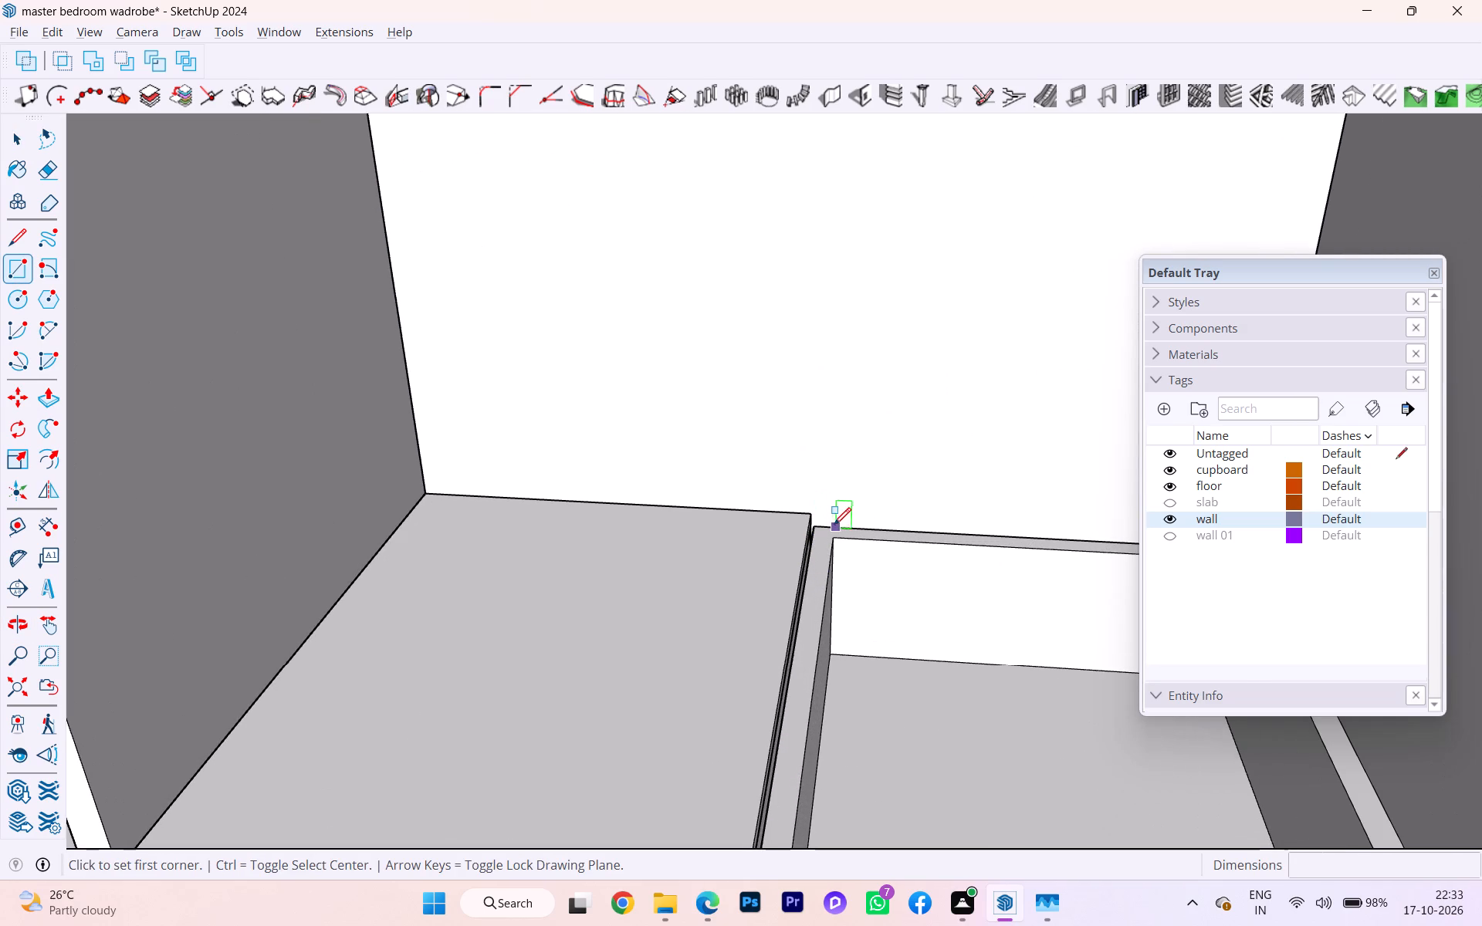
left_click(822, 525)
key("Escape")
scroll(833, 538, "up", 1)
scroll(833, 539, "down", 4)
scroll(773, 594, "up", 1)
scroll(773, 594, "down", 3)
middle_click_drag(853, 610, 907, 621)
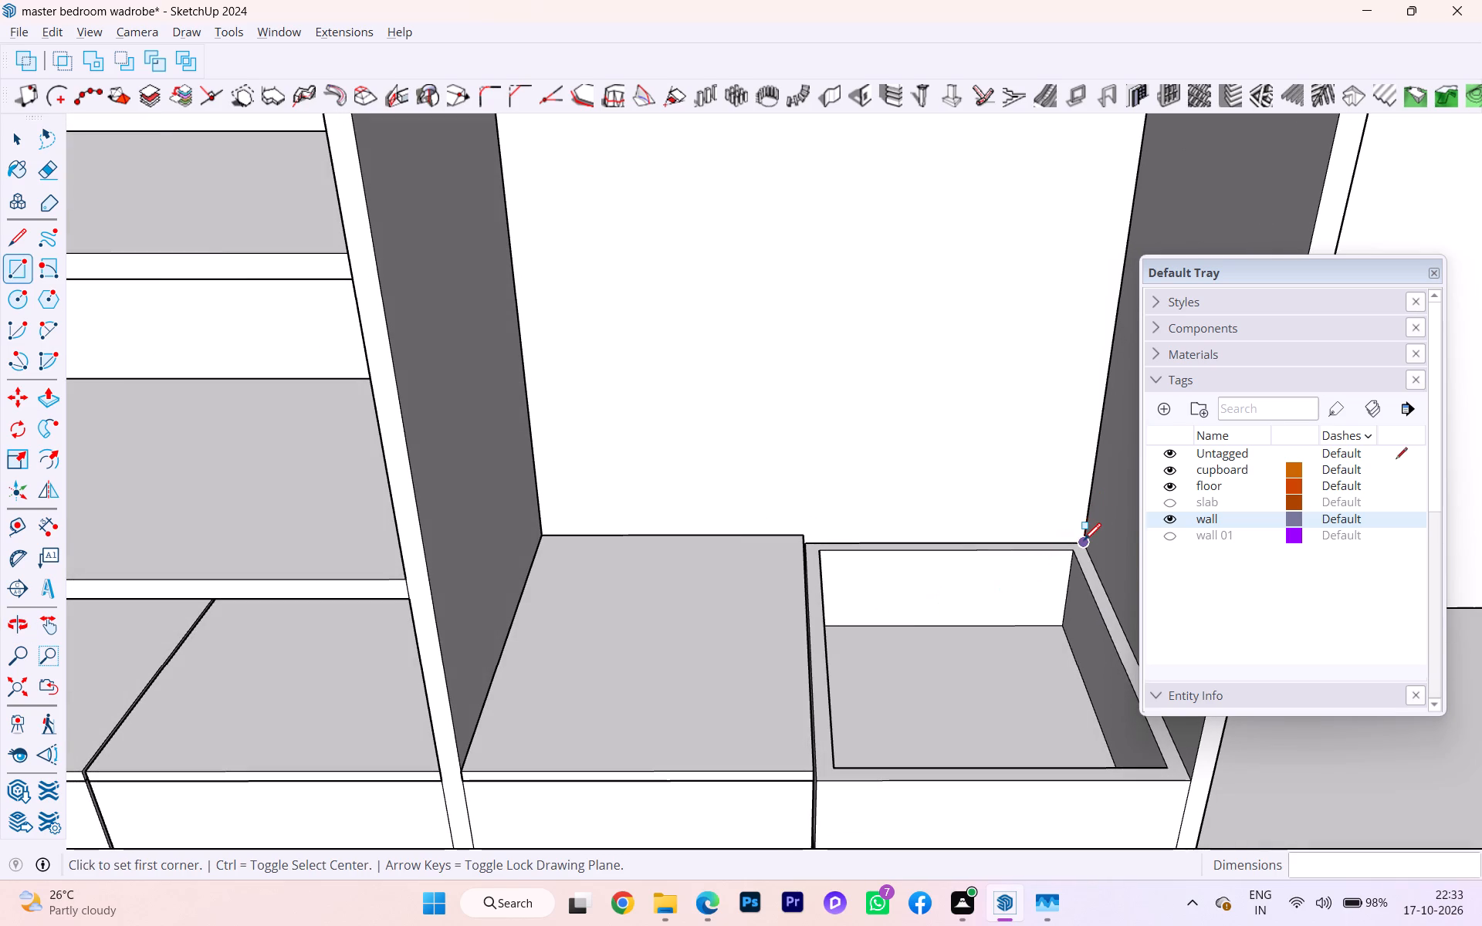
left_click(1084, 541)
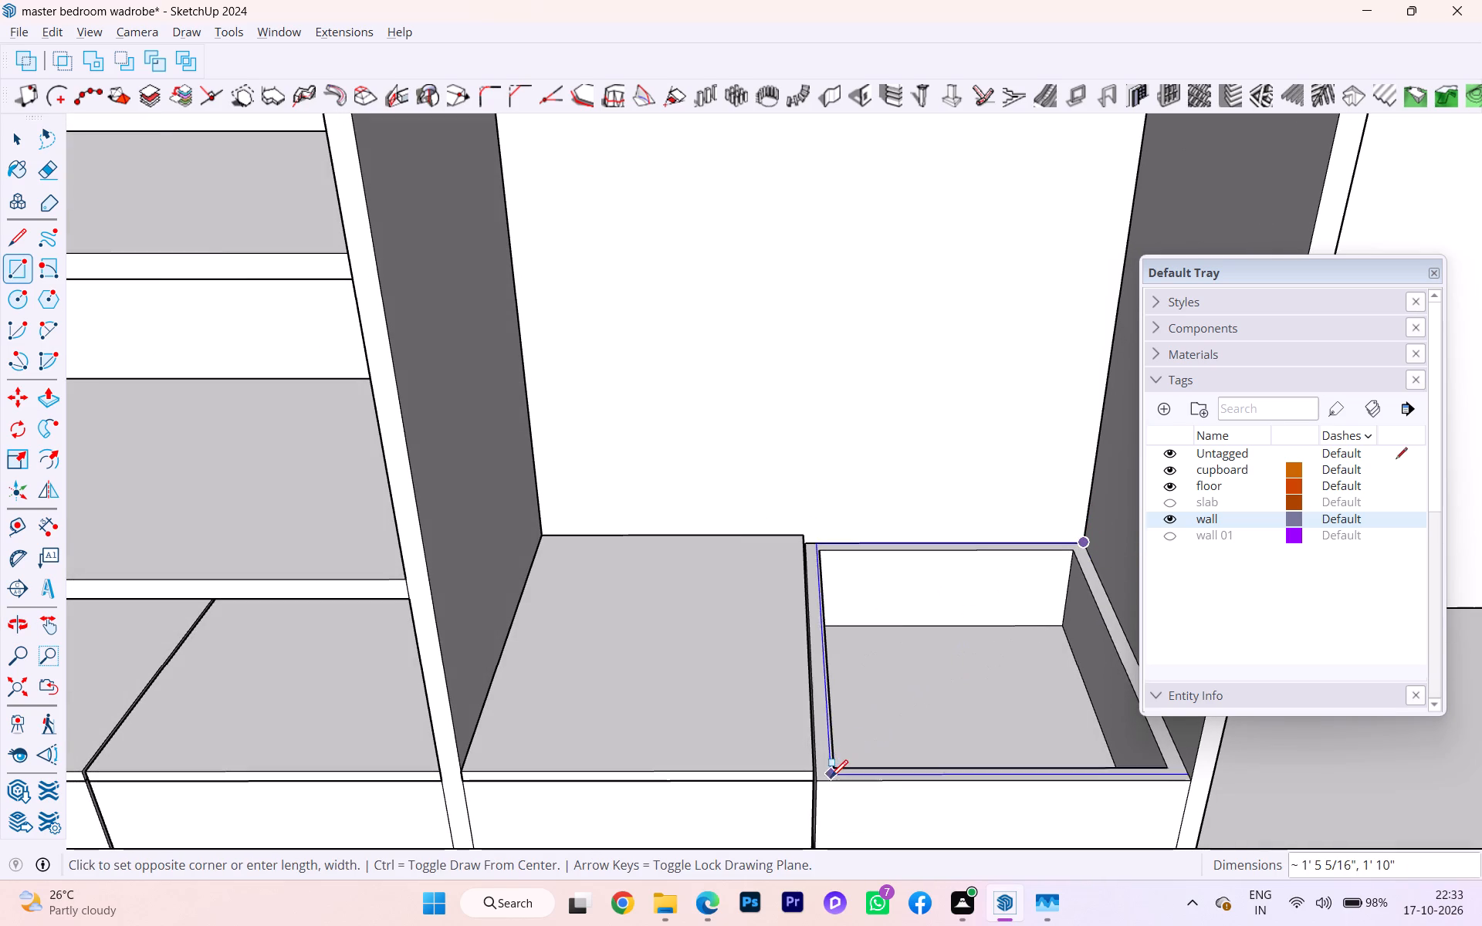
left_click(827, 779)
key("space")
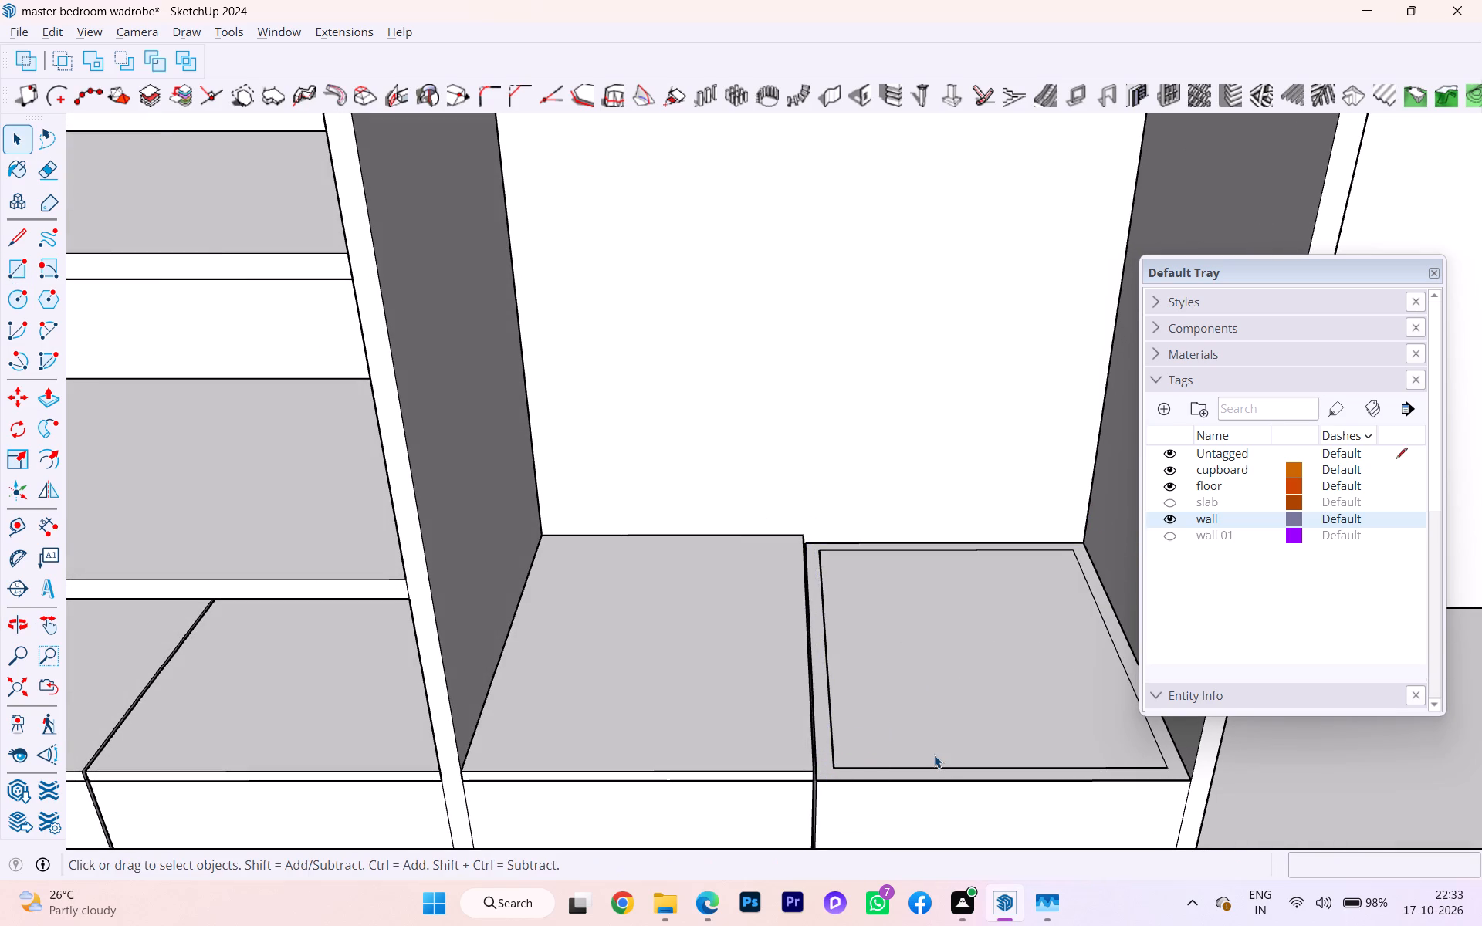
Pull the rectangle over the middle bay's right-hand drawer up level with the neighbouring top panel.
left_click(934, 755)
key("p")
left_click(934, 754)
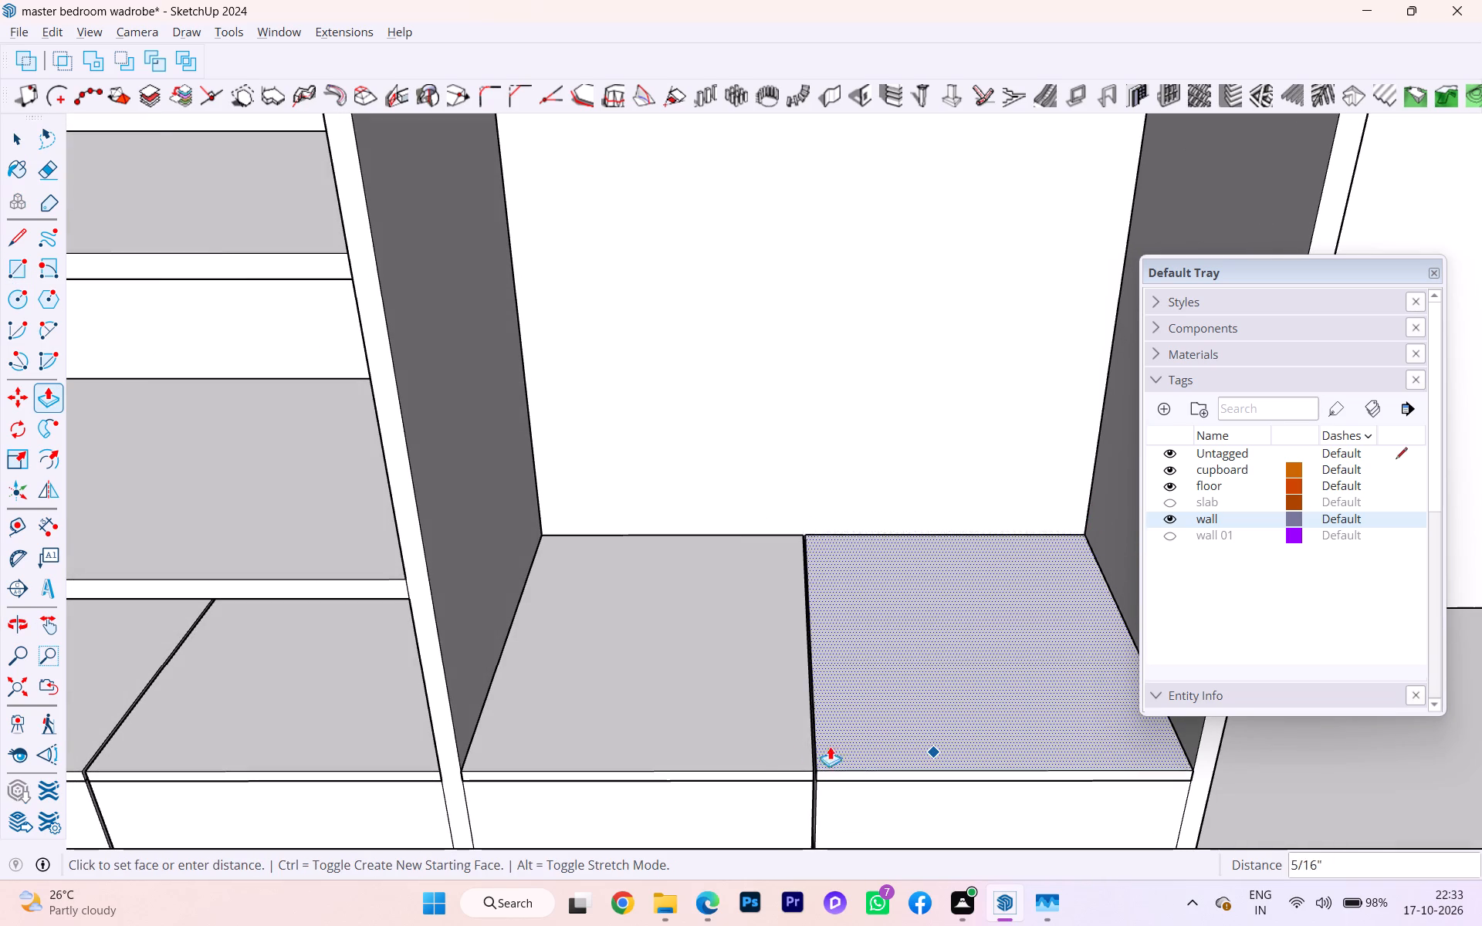
left_click(771, 752)
key("space")
Select the whole top panel over the middle bay's right-hand drawer and make it a group.
triple_click(925, 726)
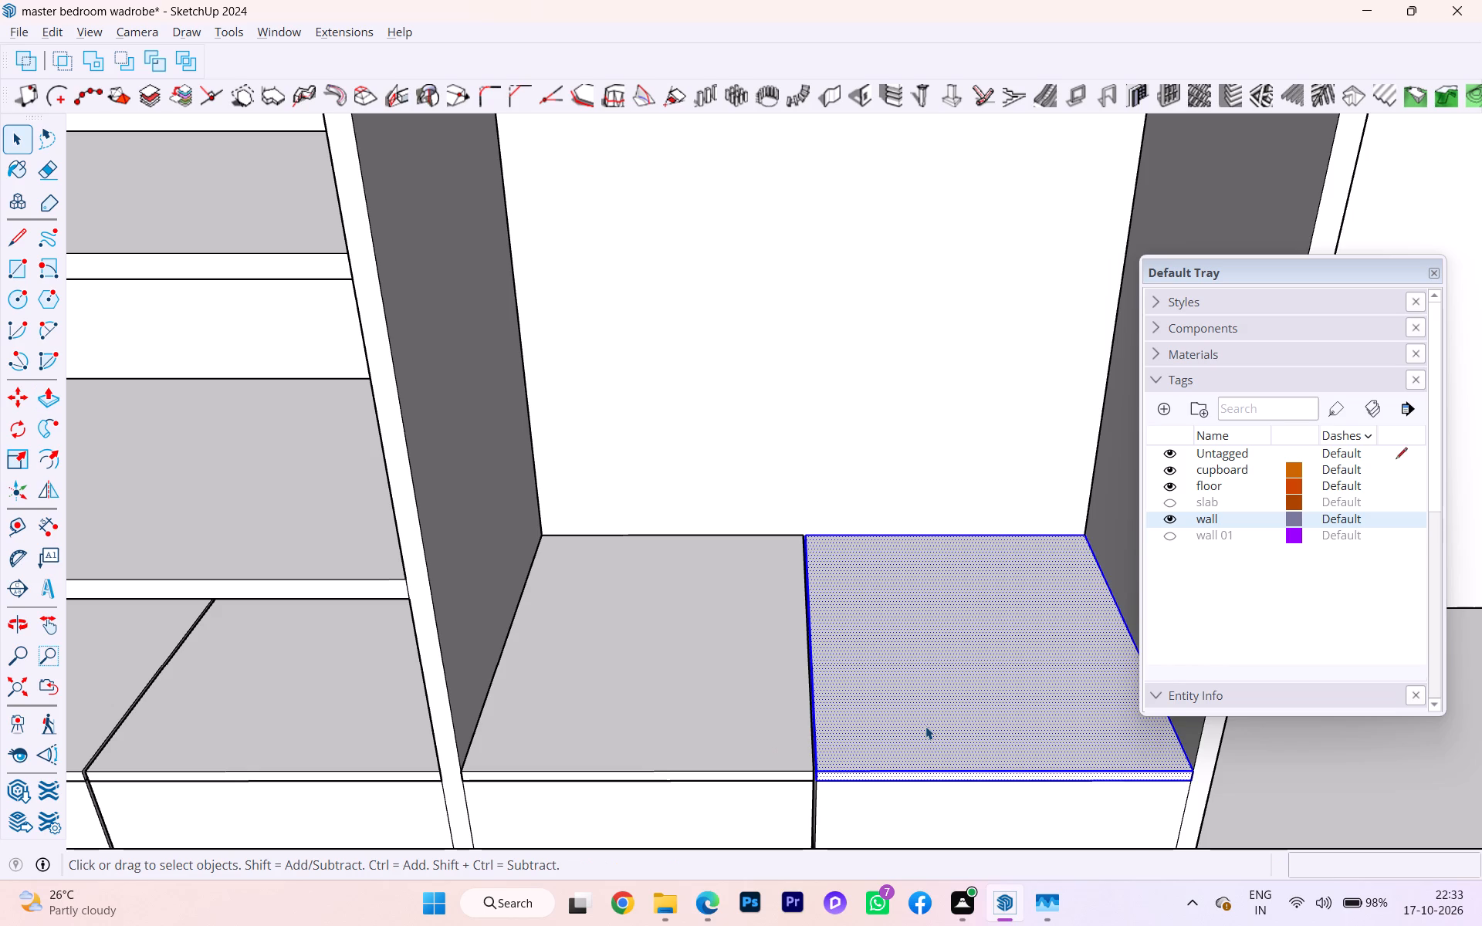
right_click(925, 726)
left_click(999, 192)
Examine the whole wardrobe front and the gap between the top panels over the middle bay's drawers.
scroll(784, 424, "down", 5)
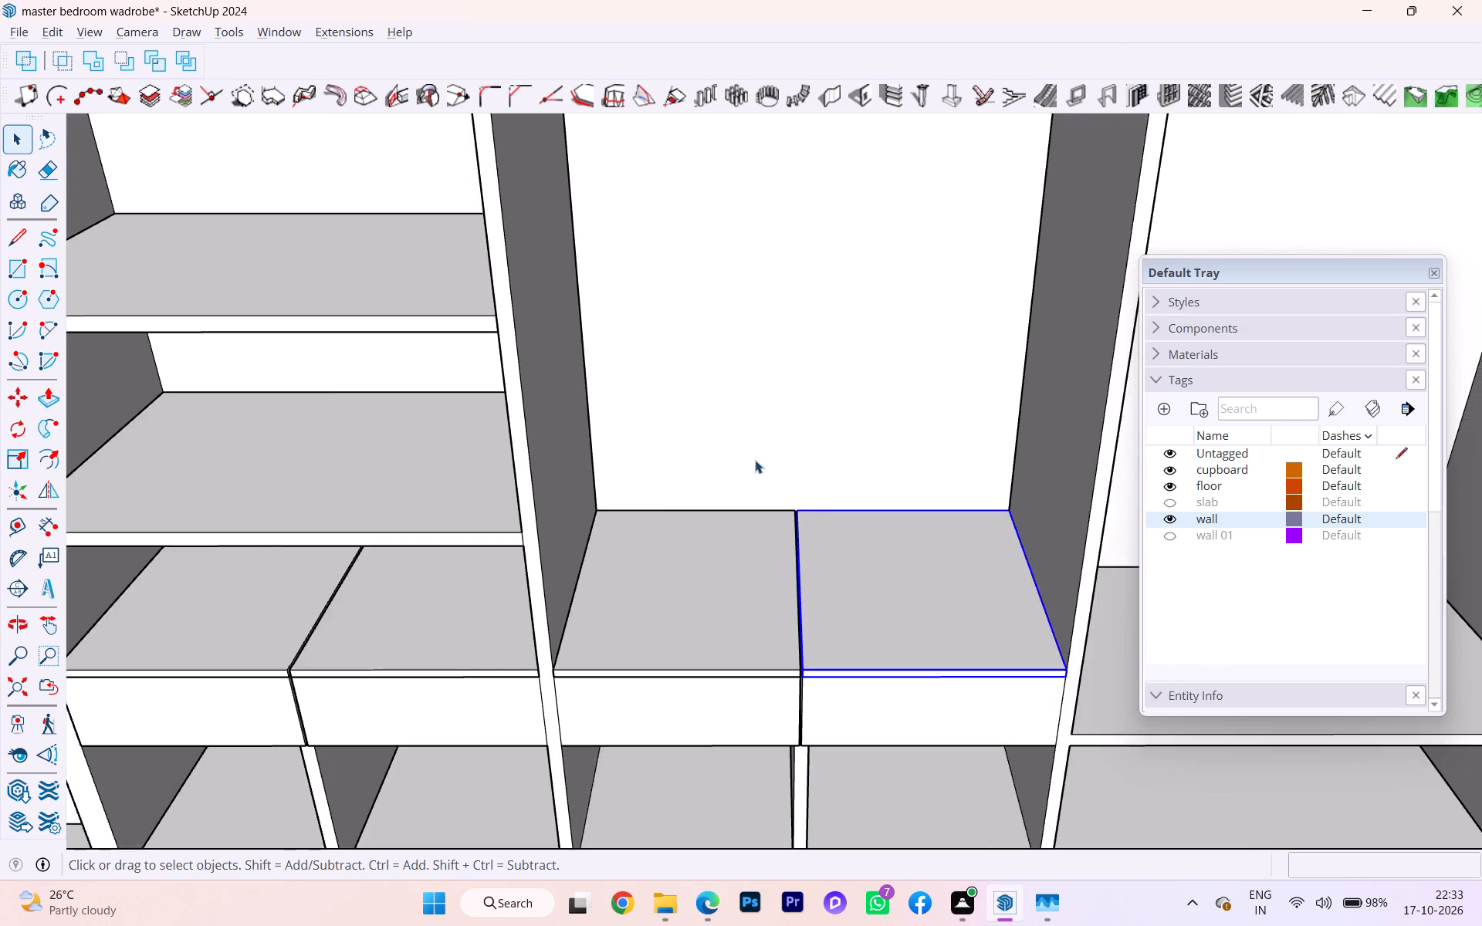
scroll(755, 460, "down", 2)
left_click(836, 750)
middle_click_drag(825, 627, 816, 381)
scroll(743, 472, "down", 2)
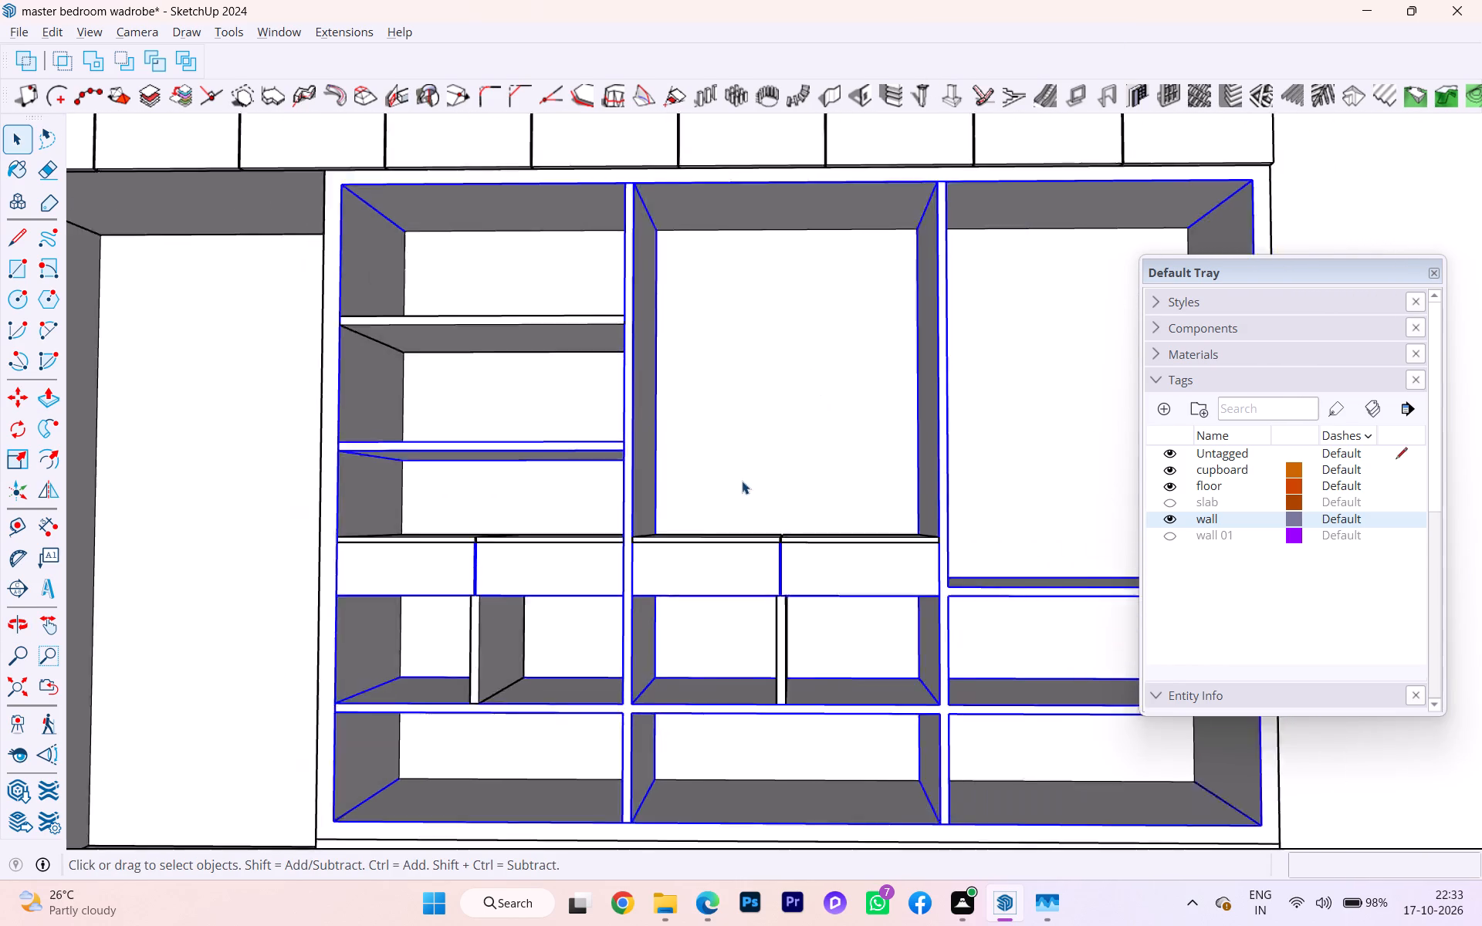
scroll(742, 481, "down", 2)
scroll(726, 553, "down", 1)
scroll(726, 558, "up", 1)
scroll(730, 581, "down", 1)
left_click(826, 774)
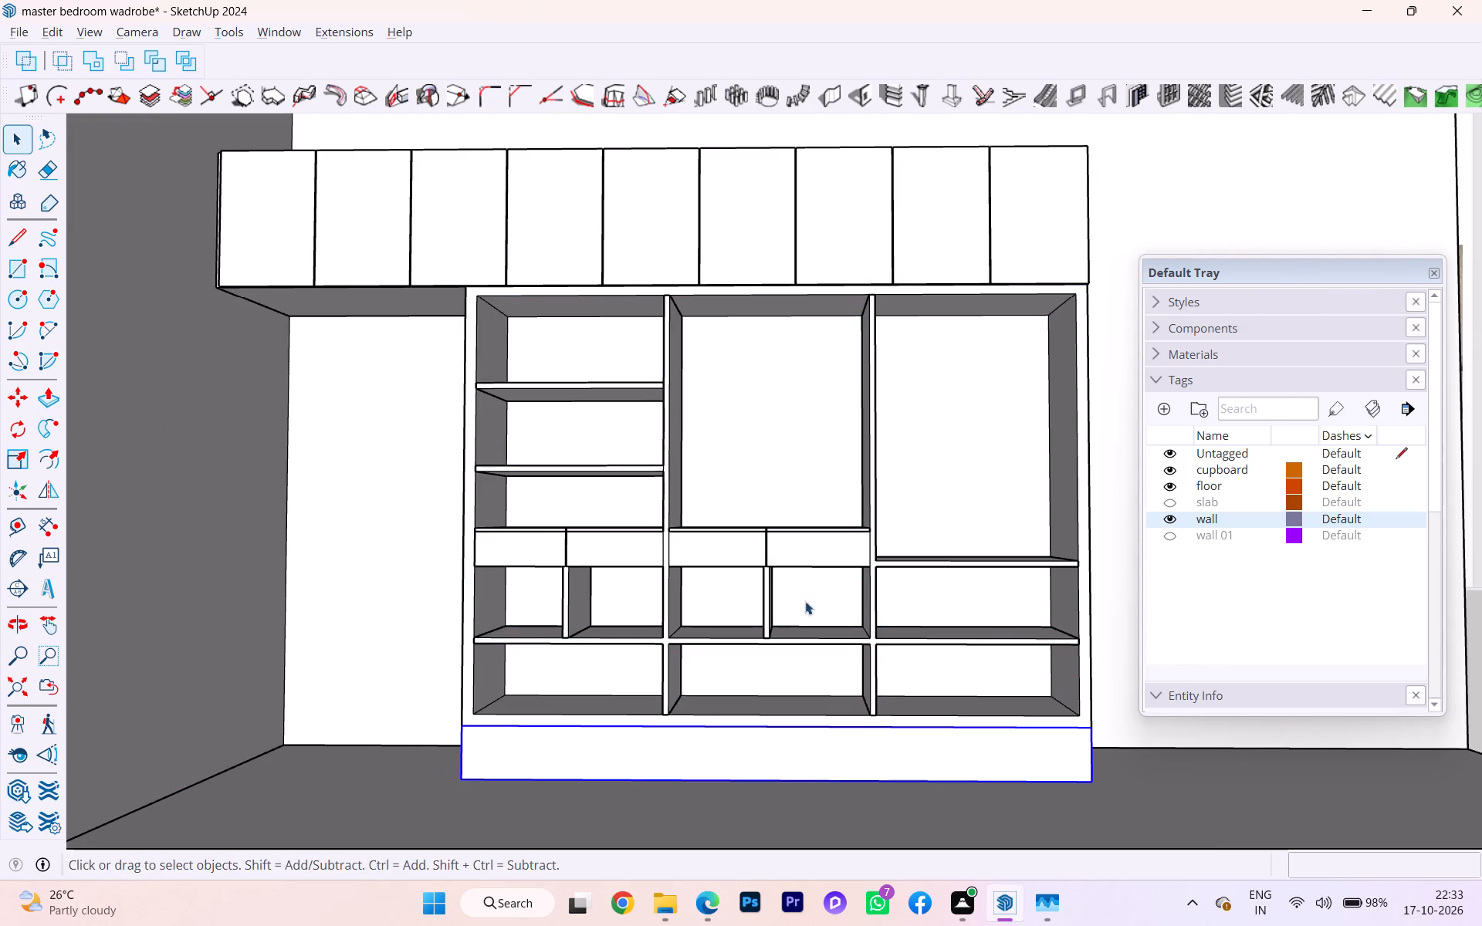
scroll(763, 520, "up", 1)
scroll(763, 519, "down", 2)
scroll(762, 519, "up", 3)
scroll(757, 504, "down", 2)
scroll(757, 504, "up", 3)
scroll(757, 504, "down", 2)
scroll(757, 504, "up", 12)
scroll(785, 534, "down", 3)
scroll(785, 536, "up", 2)
scroll(770, 565, "down", 2)
middle_click_drag(770, 578, 801, 664)
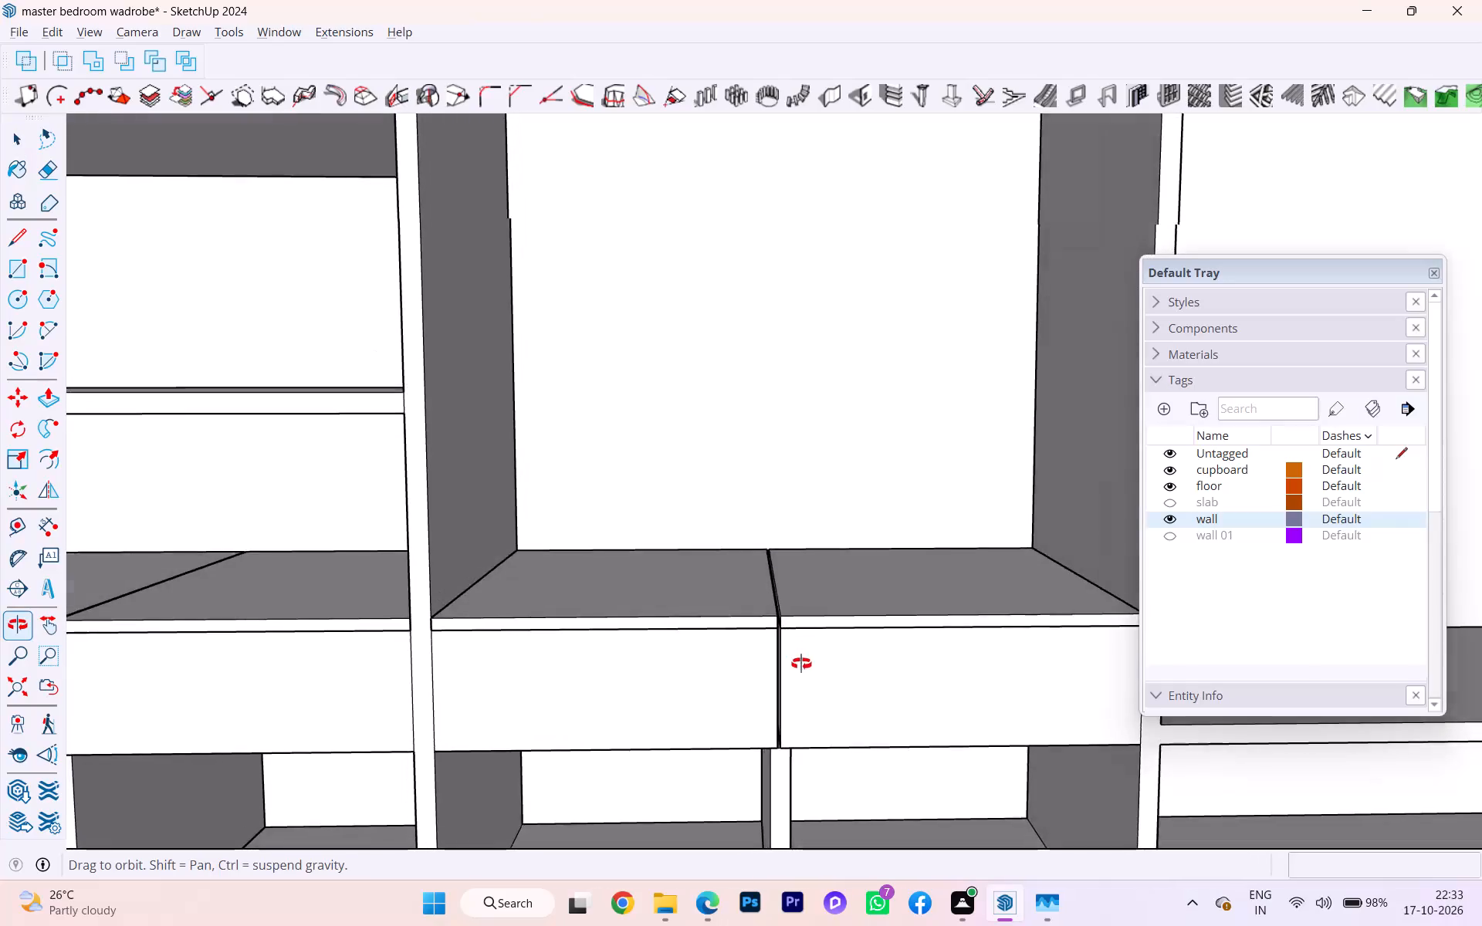
middle_click_drag(801, 664, 814, 762)
scroll(802, 657, "up", 2)
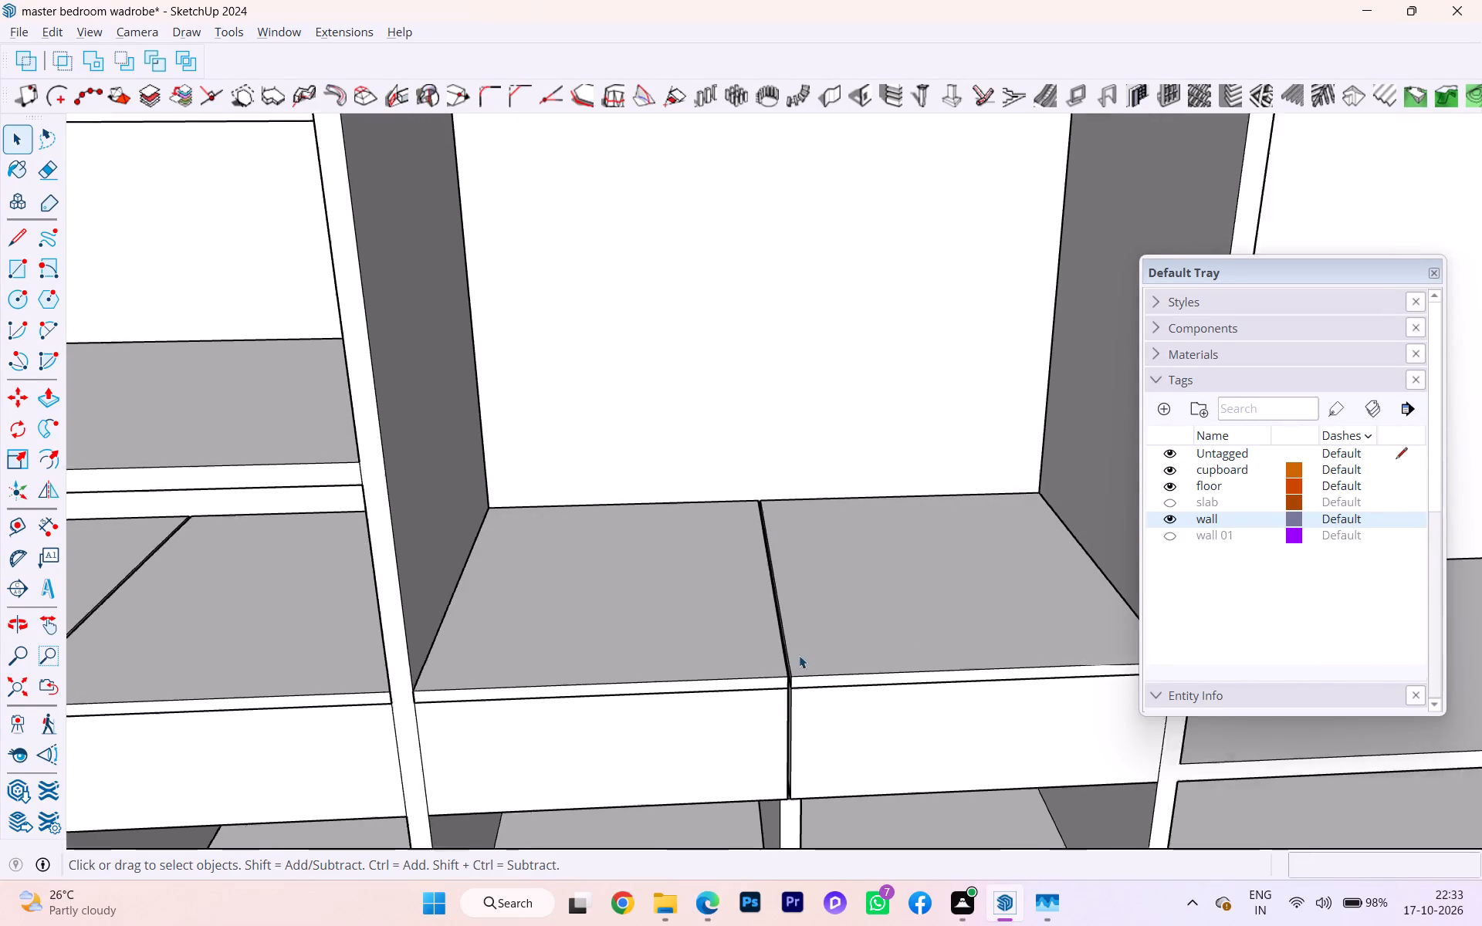
scroll(799, 655, "up", 2)
scroll(787, 644, "down", 1)
middle_click_drag(787, 644, 888, 650)
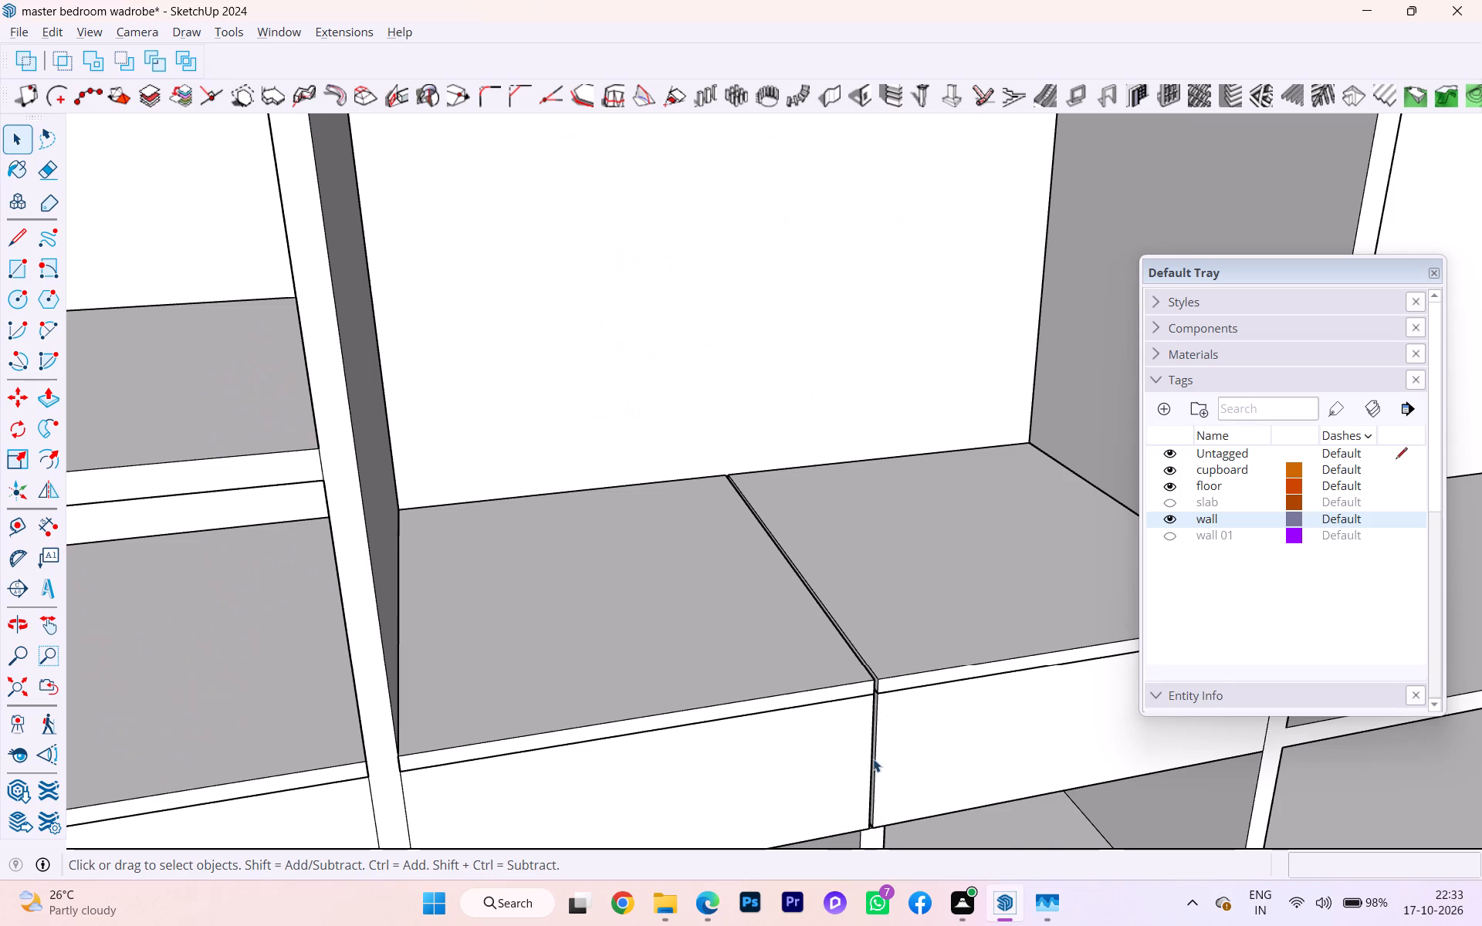
Inside the middle bay's right-hand top panel group, pull its inner side face about 1/8" to meet the left-hand panel.
scroll(841, 729, "up", 7)
scroll(915, 644, "down", 1)
scroll(915, 644, "up", 7)
scroll(909, 647, "down", 1)
scroll(909, 648, "up", 4)
scroll(906, 651, "down", 1)
scroll(905, 651, "up", 1)
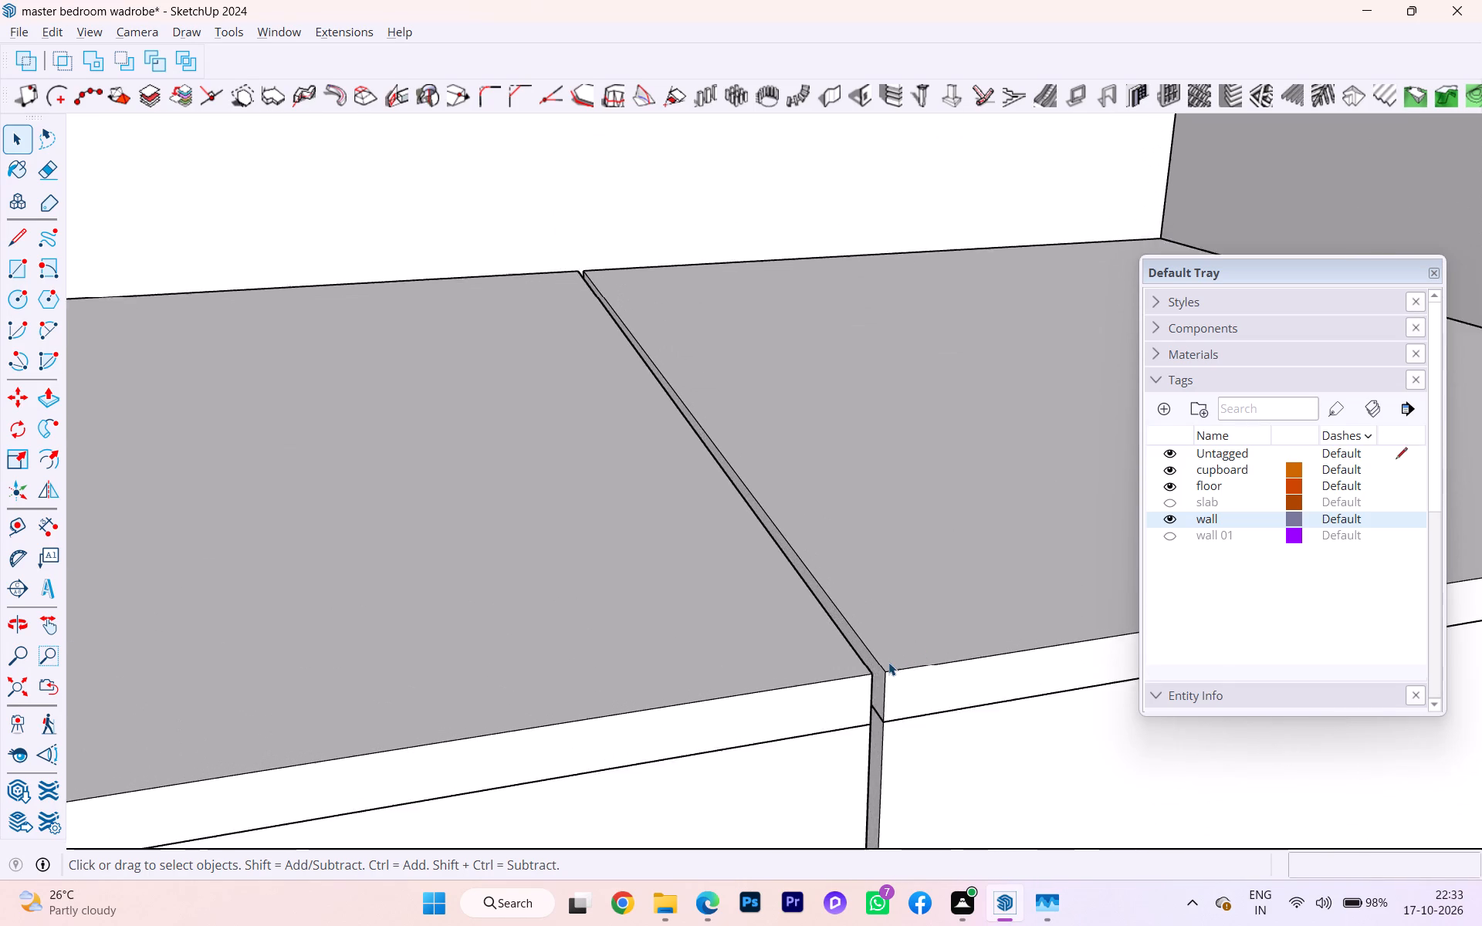
scroll(888, 662, "up", 3)
middle_click_drag(880, 679, 690, 614)
middle_click_drag(807, 694, 967, 708)
scroll(928, 715, "up", 7)
left_click(854, 705)
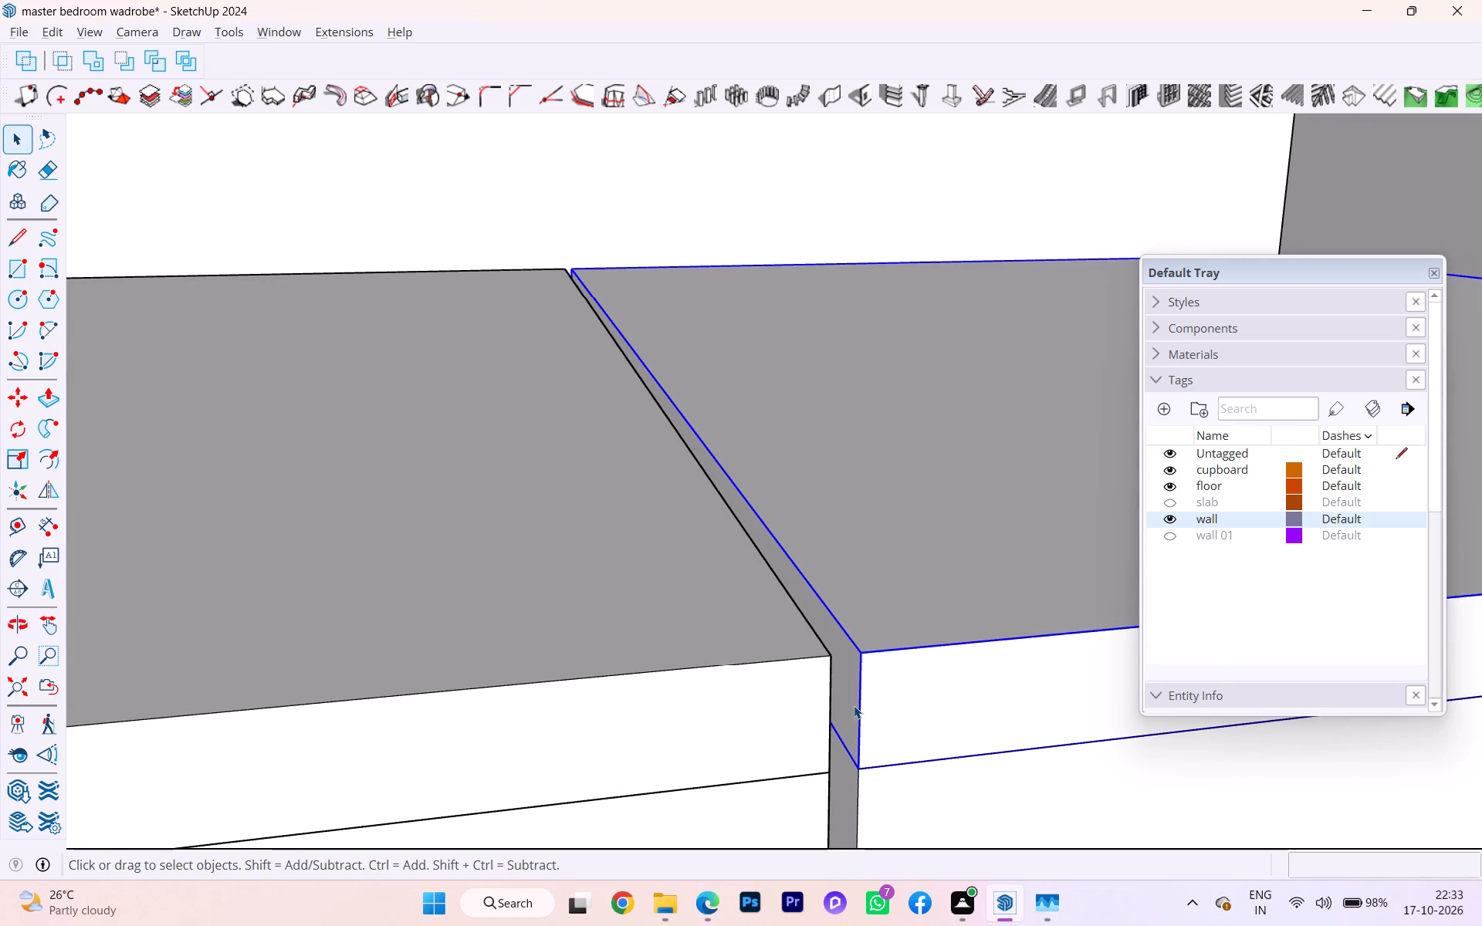
double_click(849, 699)
triple_click(841, 692)
left_click(844, 689)
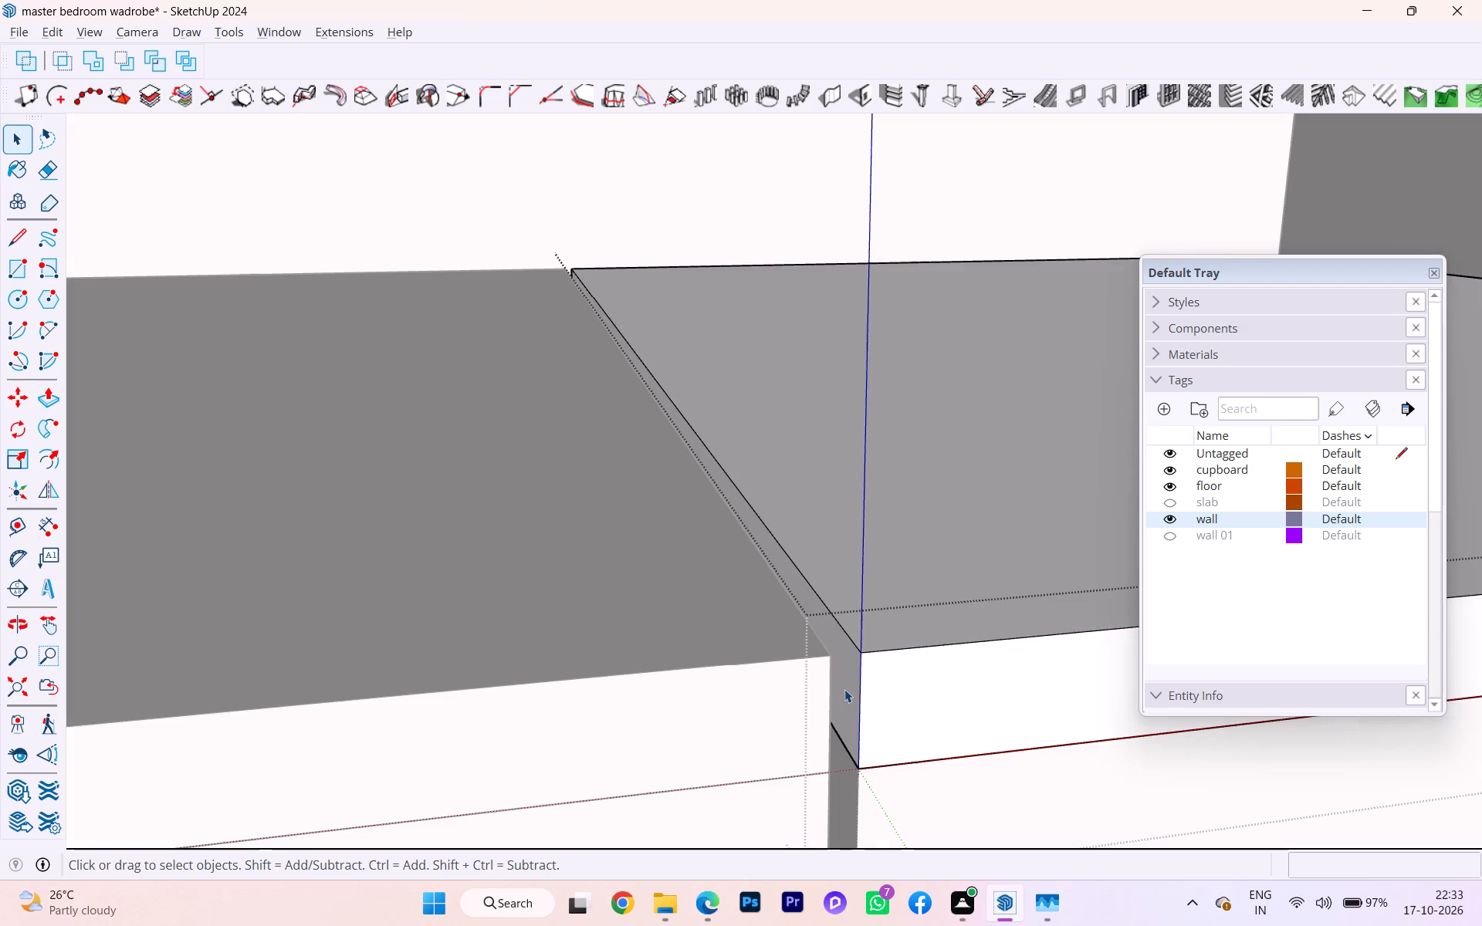
left_click(844, 689)
double_click(844, 689)
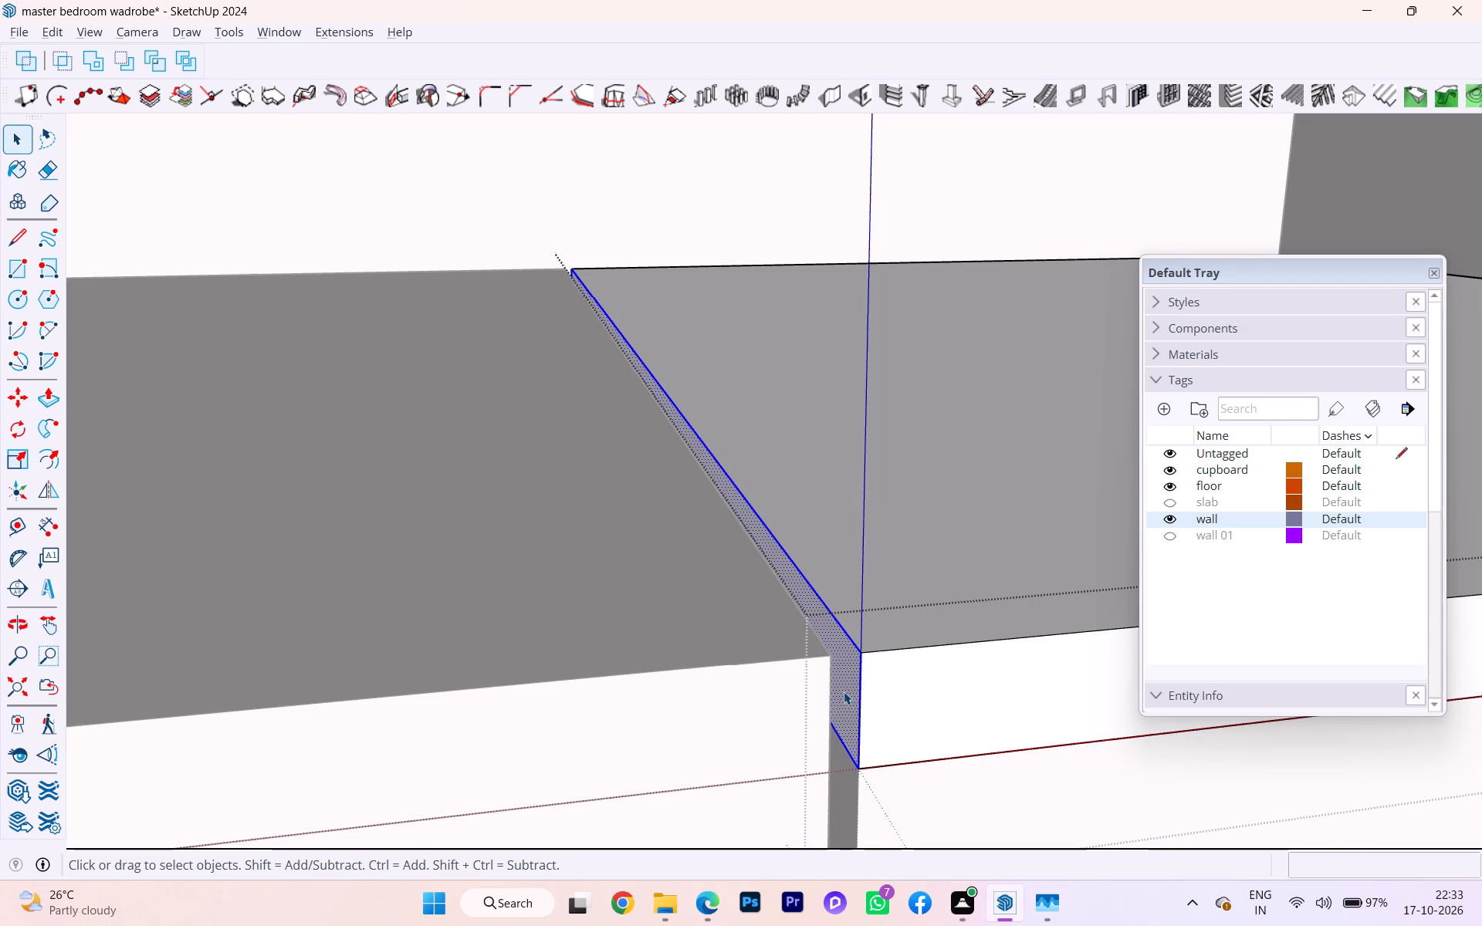
key("p")
left_click(841, 691)
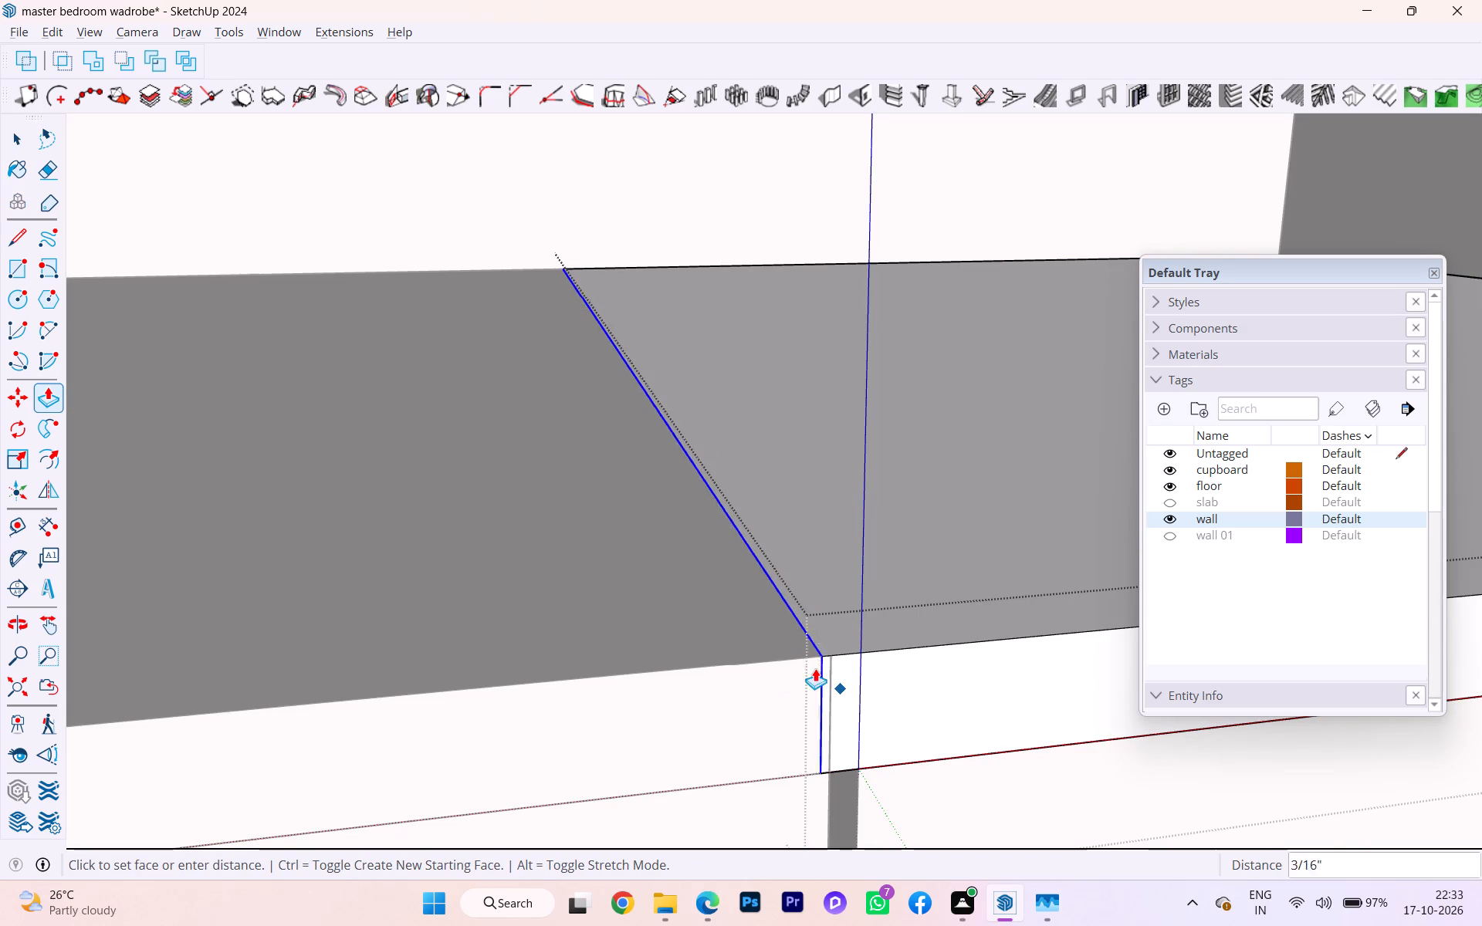
left_click(825, 644)
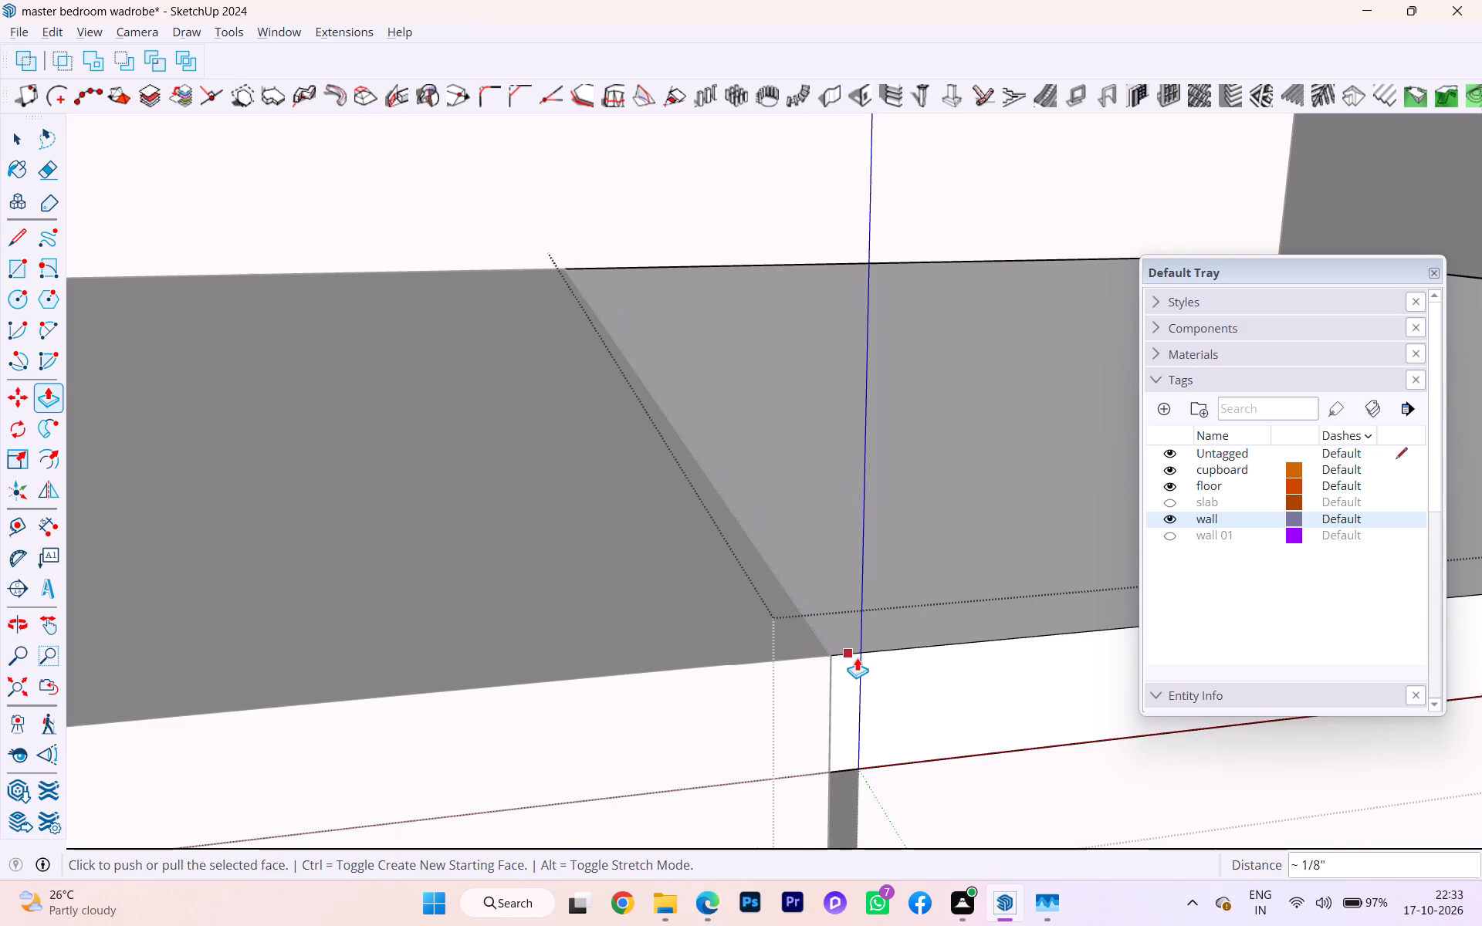
key("space")
Examine the joint between the middle bay's top panels and the surrounding shelves and drawers.
scroll(807, 645, "down", 1)
scroll(807, 645, "up", 1)
scroll(807, 645, "down", 1)
scroll(807, 645, "up", 1)
scroll(807, 645, "down", 8)
scroll(821, 647, "up", 2)
scroll(821, 647, "down", 5)
scroll(824, 644, "up", 4)
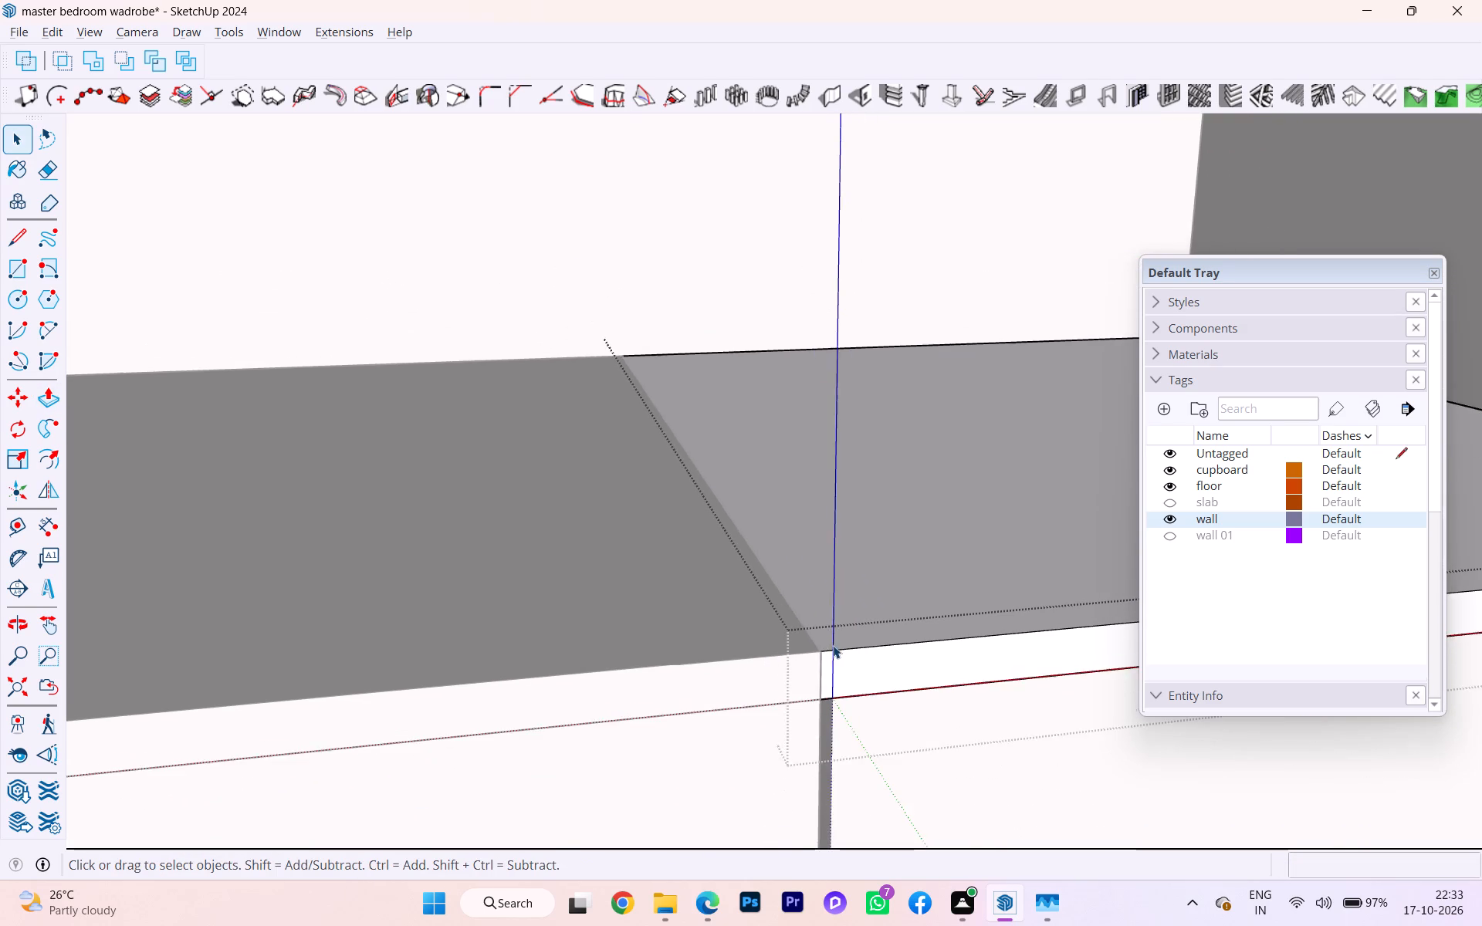
scroll(829, 647, "down", 1)
scroll(829, 646, "up", 2)
scroll(829, 646, "down", 7)
scroll(827, 655, "up", 1)
scroll(827, 655, "down", 2)
scroll(827, 655, "up", 6)
scroll(765, 645, "down", 14)
scroll(765, 603, "up", 1)
scroll(765, 603, "down", 2)
scroll(773, 605, "up", 4)
scroll(773, 605, "down", 2)
scroll(773, 605, "up", 2)
scroll(773, 605, "down", 1)
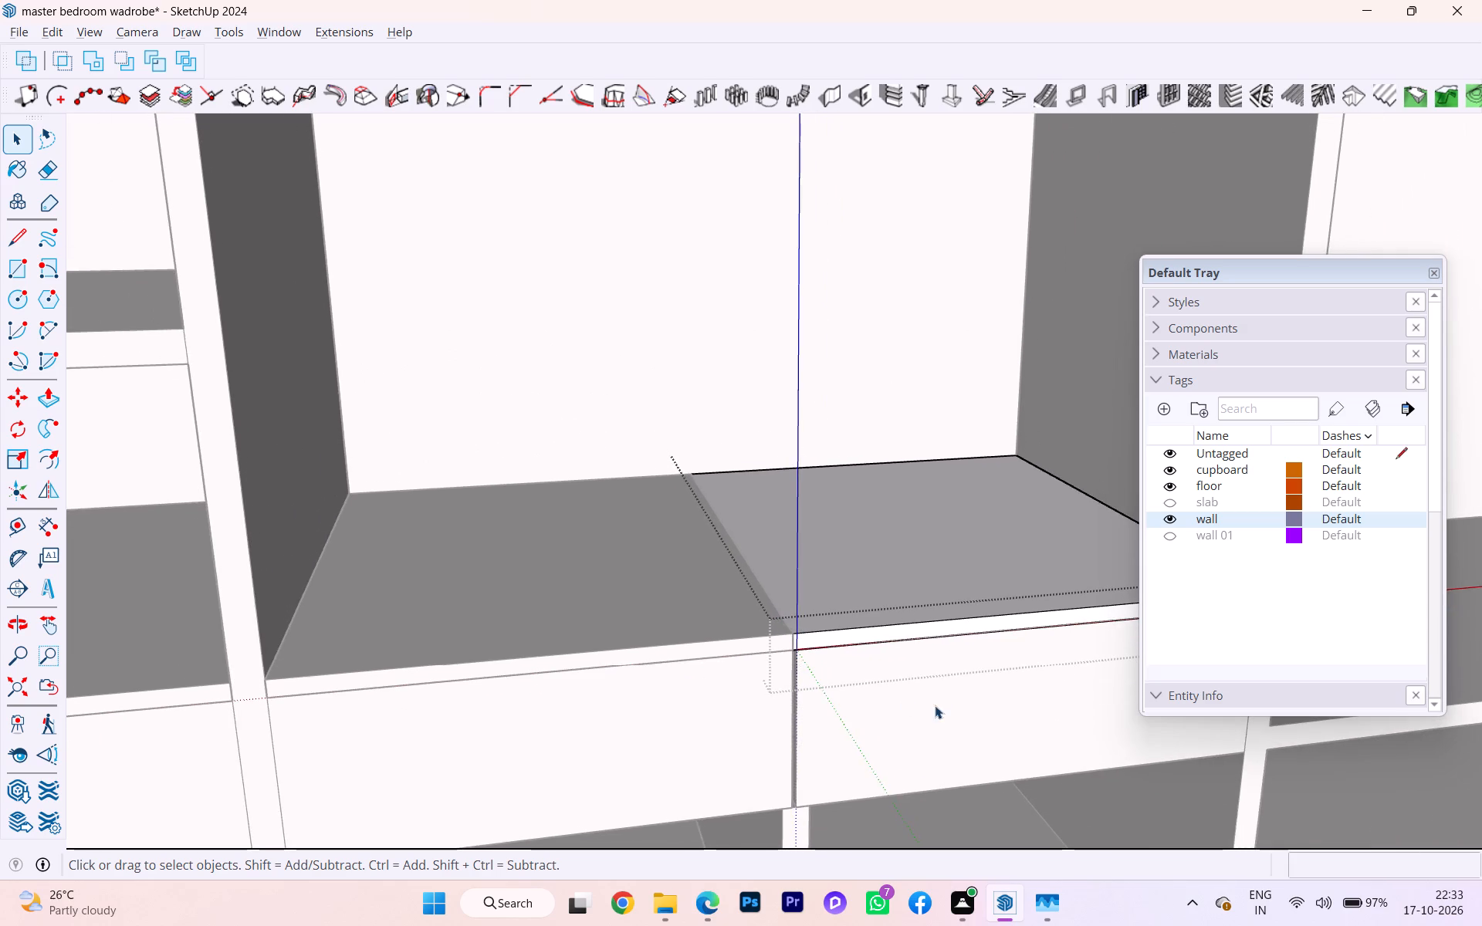
scroll(858, 666, "down", 1)
scroll(833, 653, "up", 2)
scroll(708, 612, "down", 3)
scroll(717, 617, "up", 2)
scroll(719, 617, "down", 7)
scroll(817, 658, "up", 4)
scroll(817, 658, "down", 2)
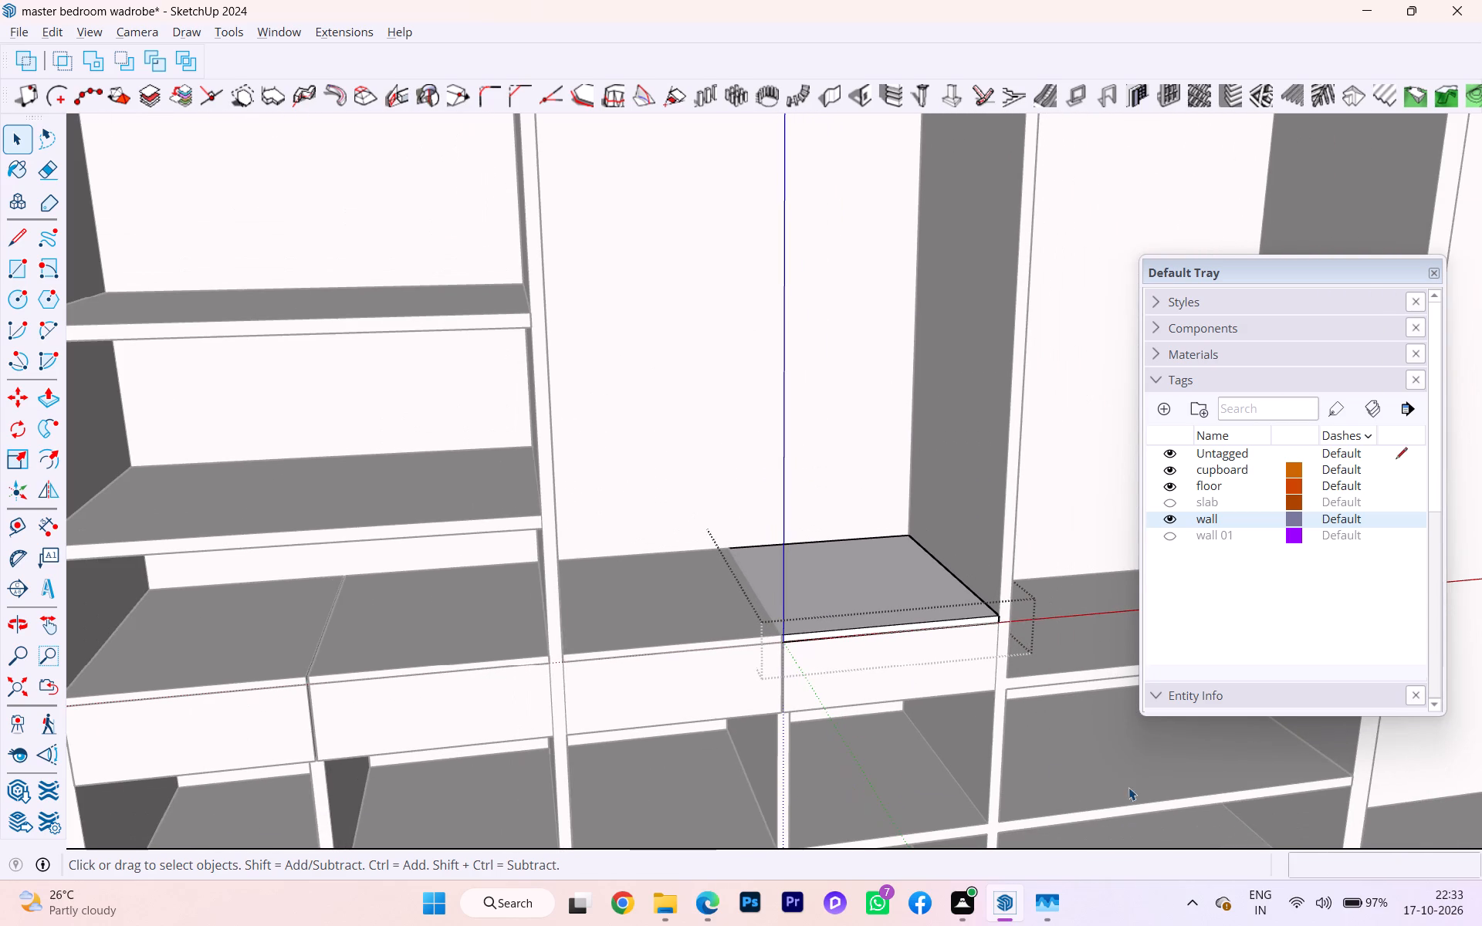
Close the panel group and union the two top panels over the middle bay's drawers into one solid.
scroll(953, 696, "down", 2)
scroll(941, 696, "up", 2)
scroll(855, 694, "down", 5)
scroll(364, 761, "down", 5)
scroll(764, 681, "up", 1)
scroll(798, 671, "down", 4)
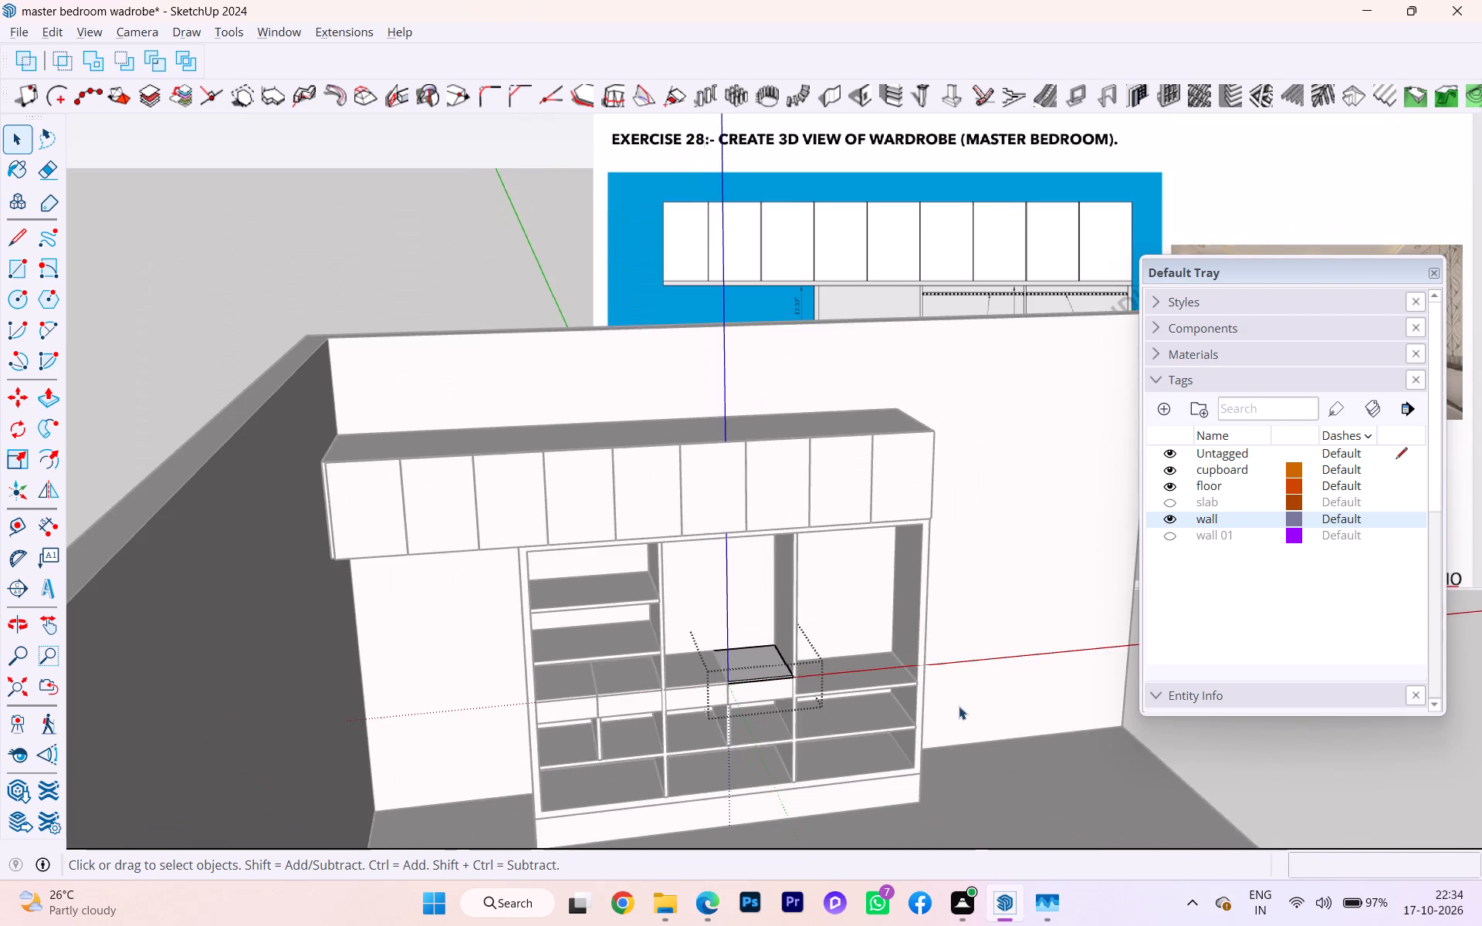
left_click(975, 746)
scroll(719, 675, "up", 6)
scroll(657, 702, "down", 2)
scroll(655, 702, "up", 4)
scroll(645, 702, "down", 1)
scroll(645, 702, "up", 4)
scroll(634, 701, "down", 1)
scroll(634, 701, "up", 2)
scroll(628, 700, "down", 1)
scroll(628, 700, "up", 1)
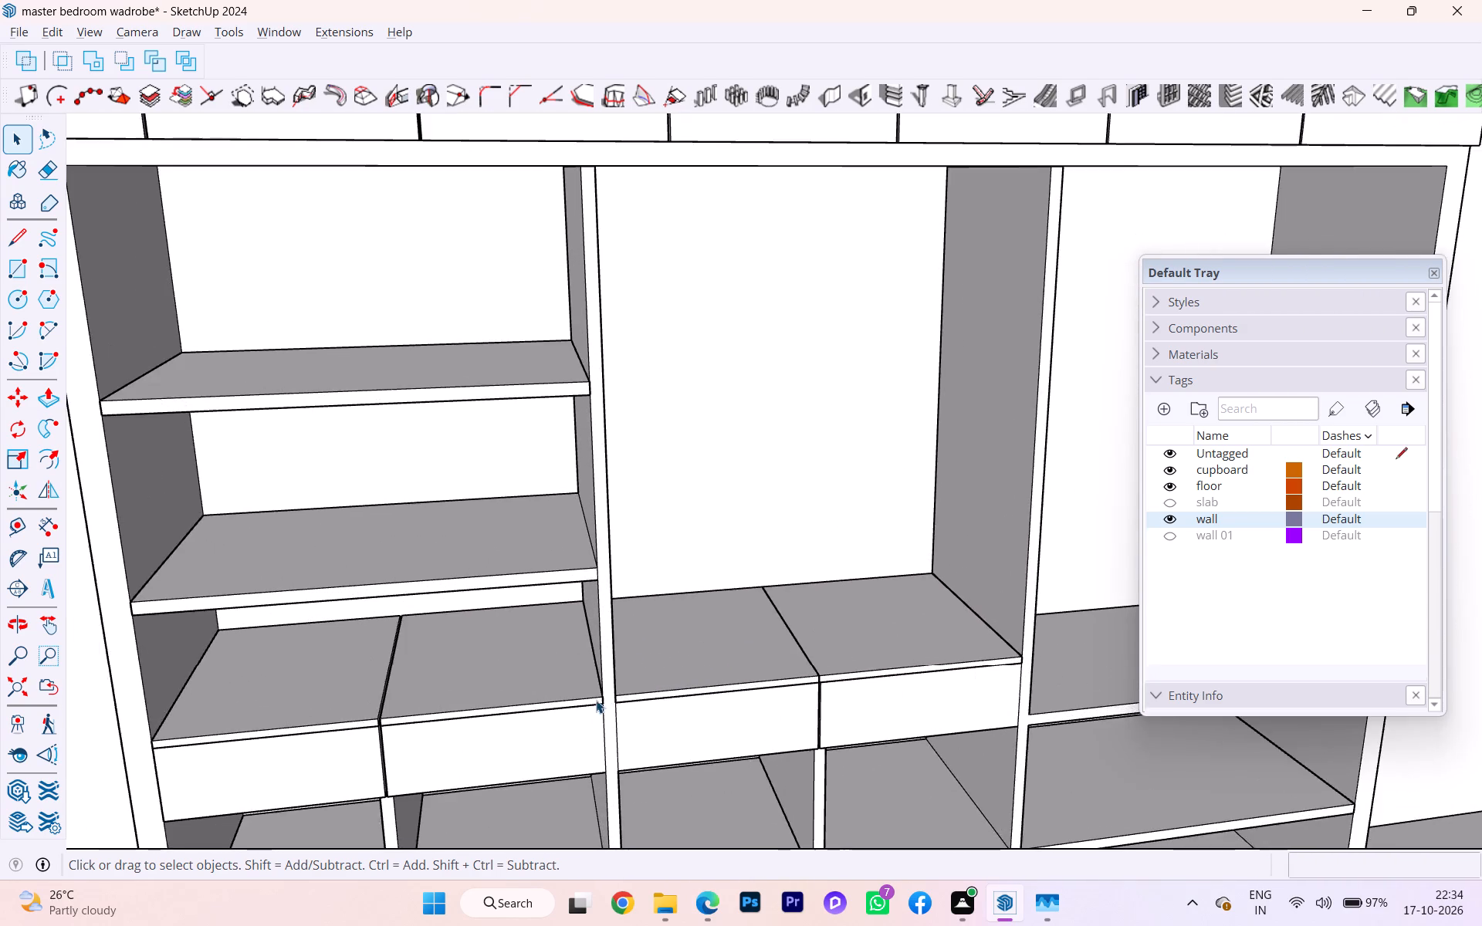
scroll(557, 711, "up", 3)
scroll(557, 711, "down", 1)
scroll(556, 711, "up", 3)
scroll(1077, 659, "up", 5)
scroll(926, 670, "down", 1)
middle_click_drag(887, 681, 759, 766)
scroll(775, 693, "up", 2)
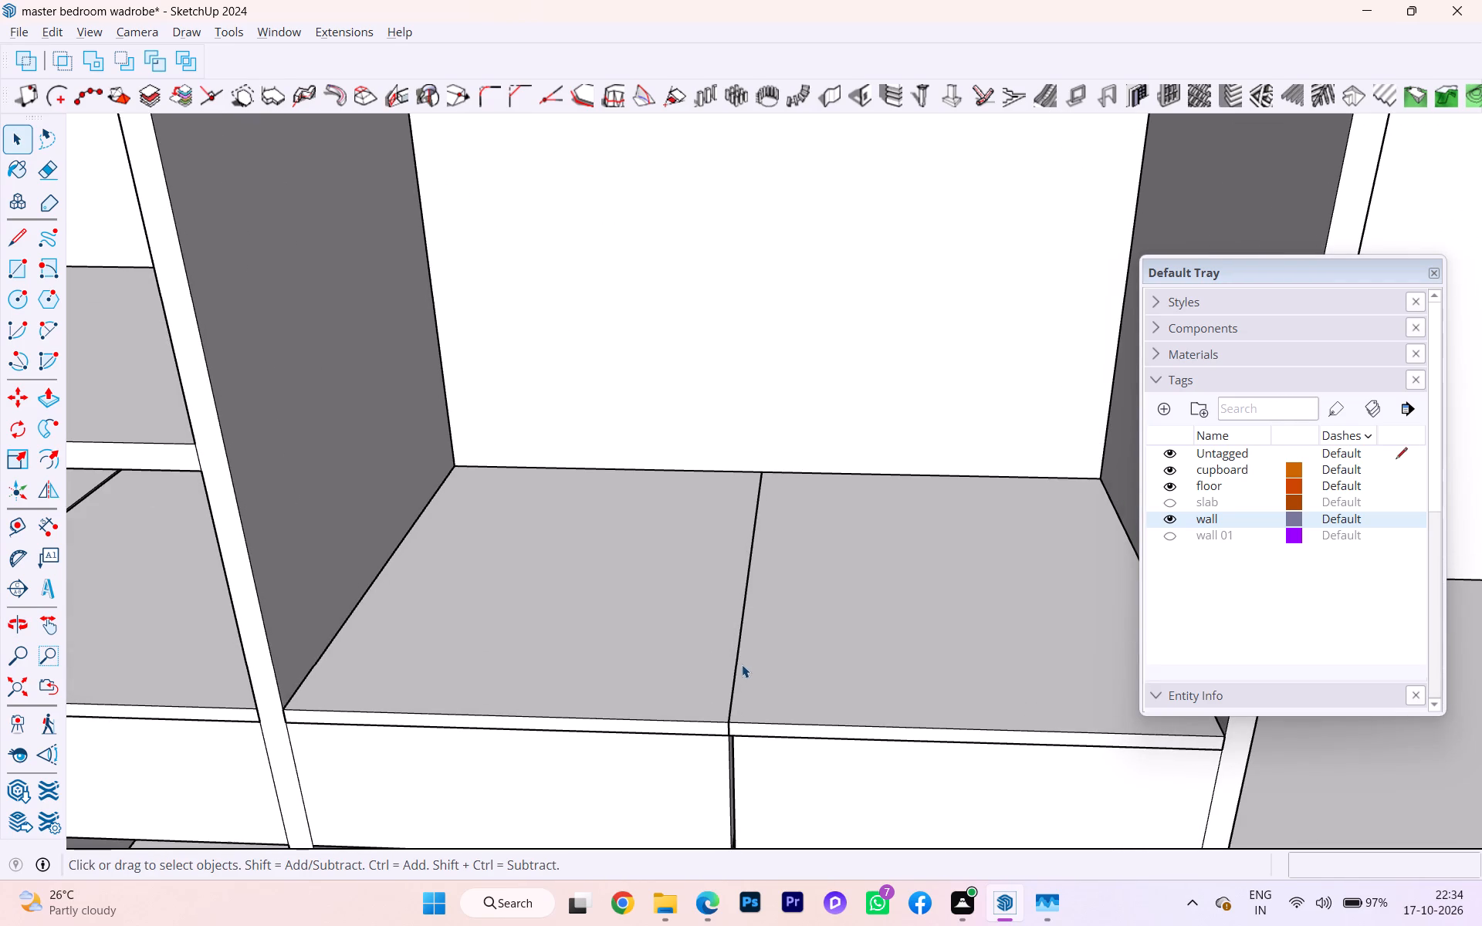
left_click(742, 664)
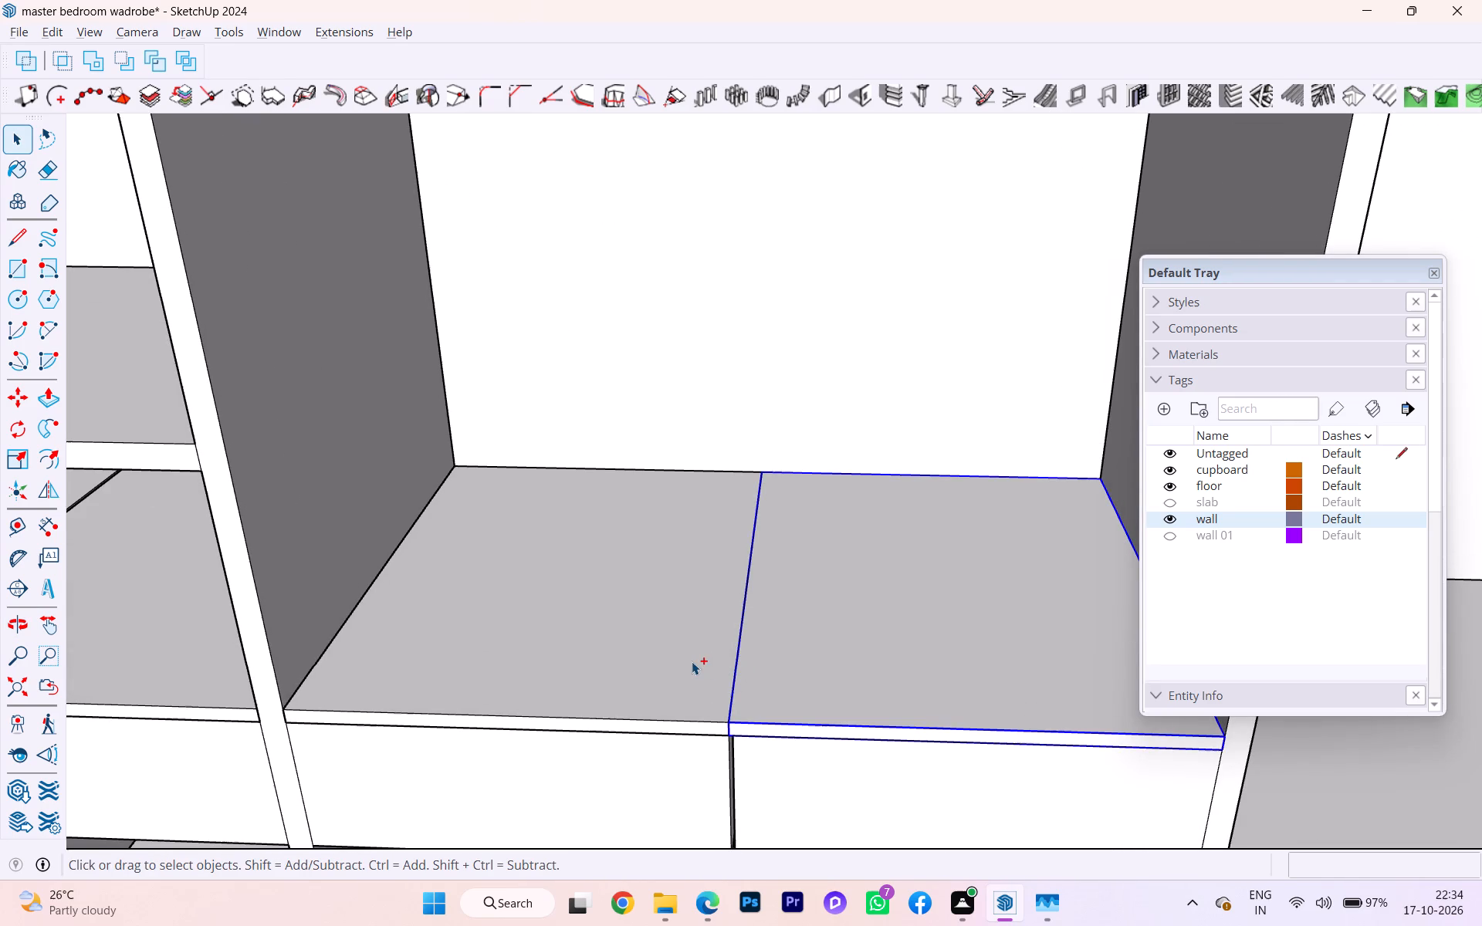
left_click(687, 661, "ctrl")
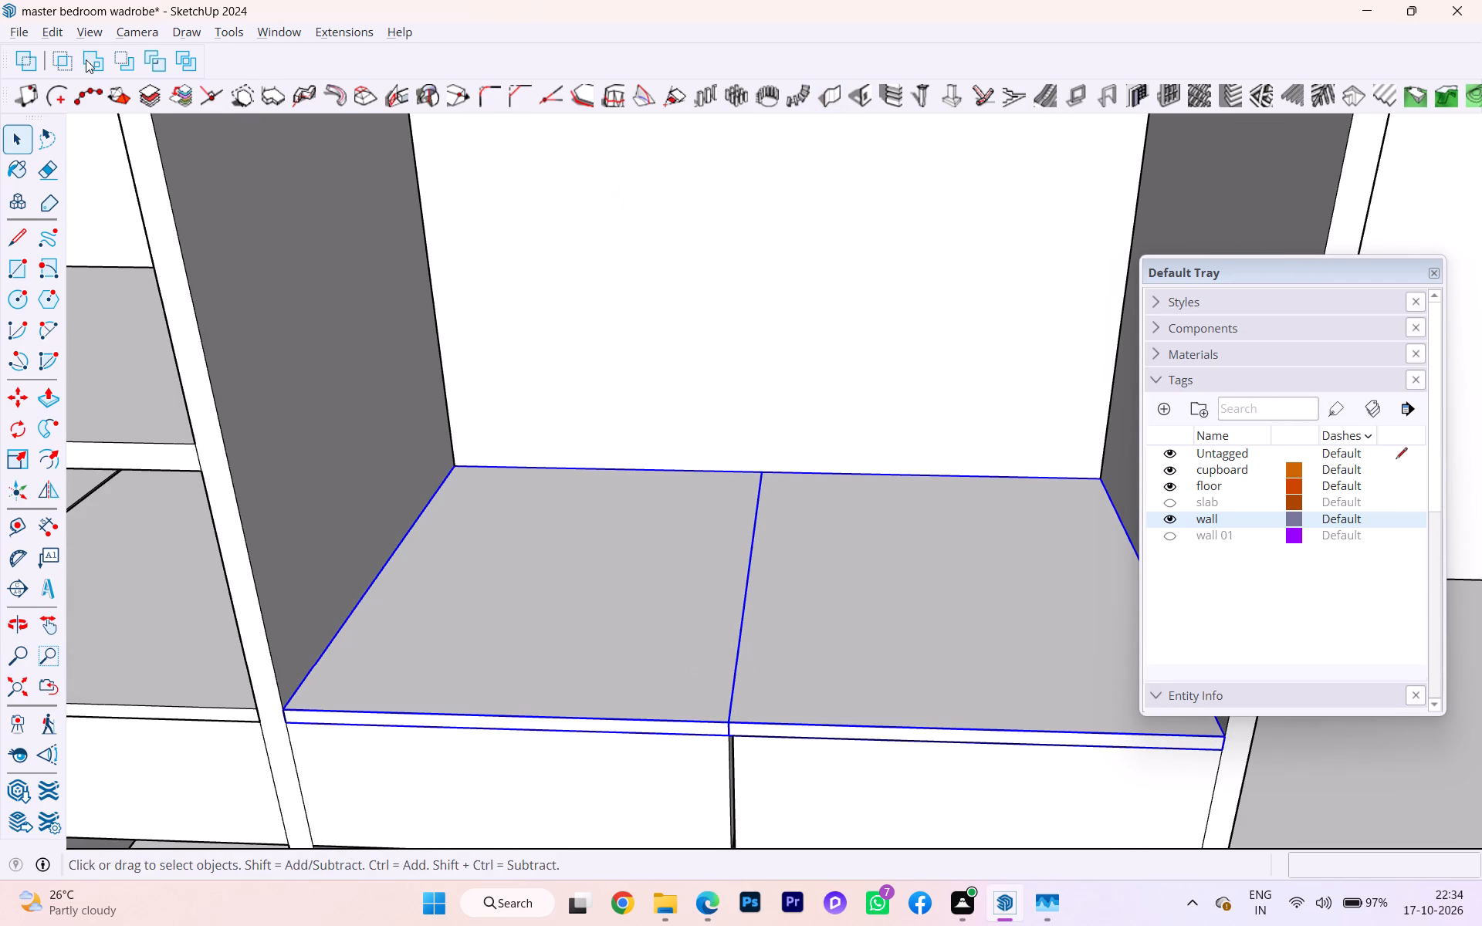
left_click(86, 60, "ctrl")
key("space")
Inside the left bay's left-hand top panel group, pull its inner side face about 1/8" to meet the right-hand panel.
scroll(861, 296, "down", 2)
scroll(938, 333, "up", 1)
scroll(1026, 353, "down", 5)
scroll(913, 400, "down", 1)
middle_click_drag(911, 400, 909, 386)
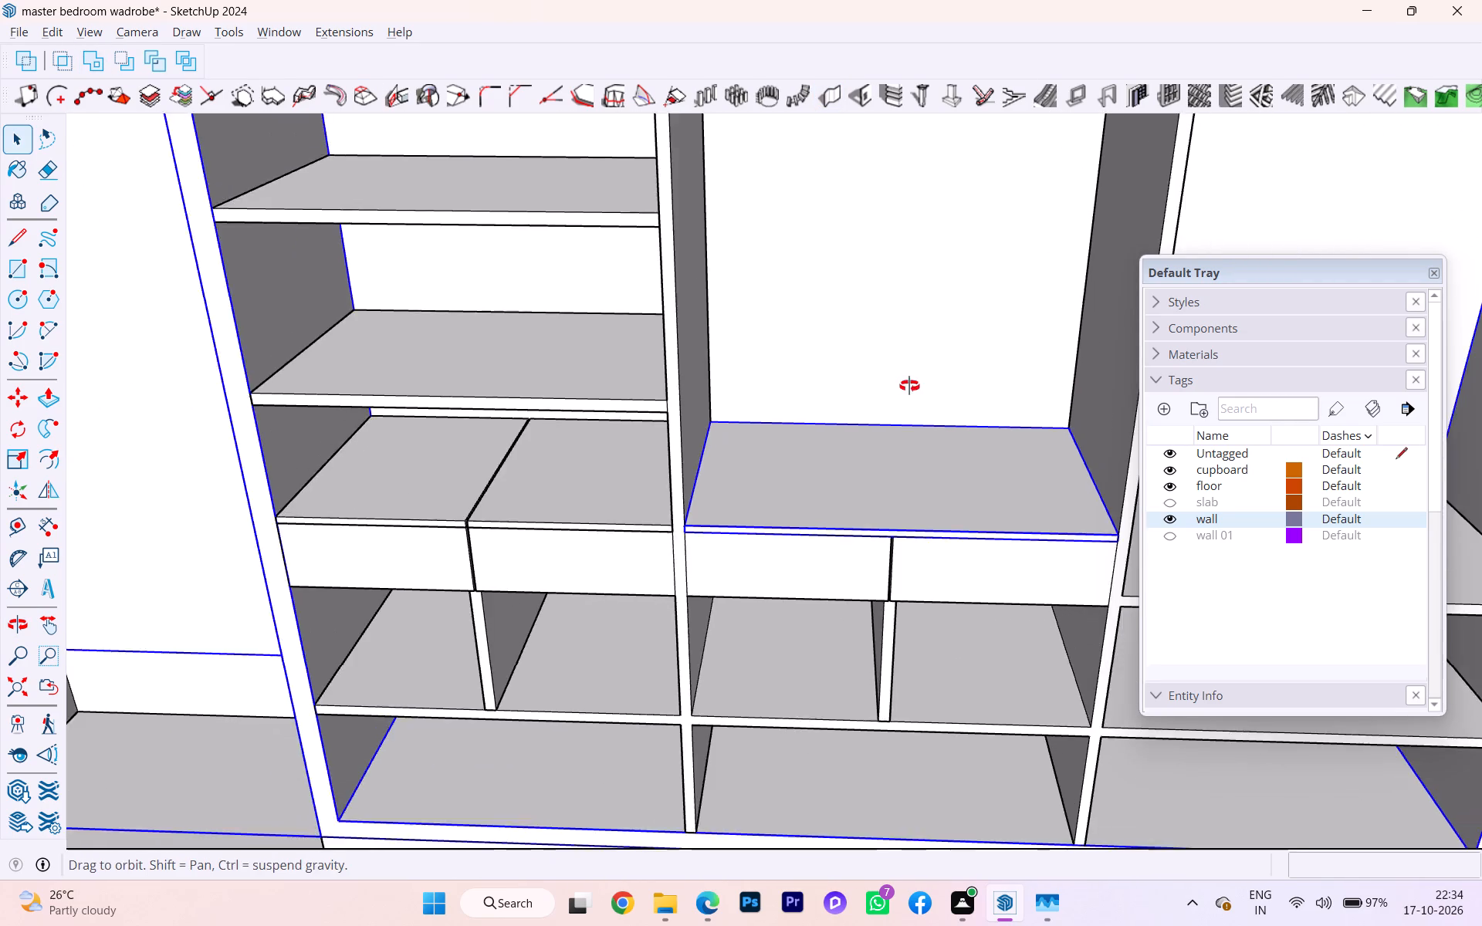
middle_click_drag(909, 386, 949, 293)
scroll(489, 503, "up", 2)
scroll(511, 457, "down", 1)
middle_click_drag(511, 457, 686, 498)
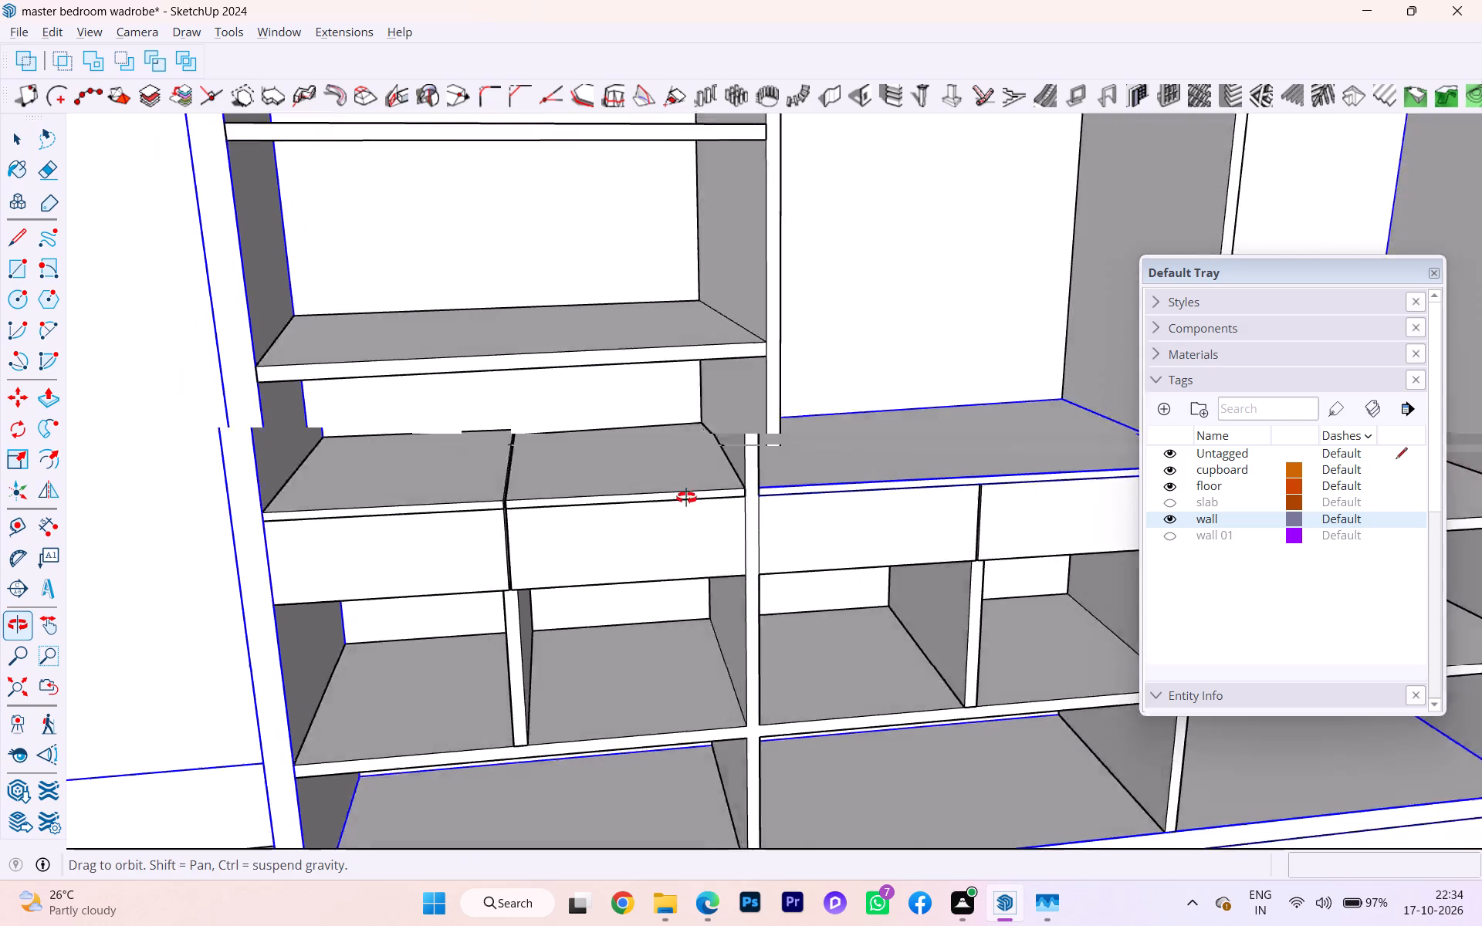
middle_click_drag(686, 498, 756, 515)
scroll(621, 531, "up", 1)
scroll(621, 531, "down", 1)
scroll(621, 531, "up", 5)
scroll(591, 563, "down", 1)
scroll(591, 563, "up", 8)
scroll(628, 558, "down", 5)
scroll(628, 558, "up", 3)
scroll(624, 559, "down", 3)
scroll(624, 559, "up", 8)
scroll(619, 559, "down", 1)
scroll(619, 559, "up", 1)
scroll(618, 559, "down", 1)
scroll(618, 559, "up", 3)
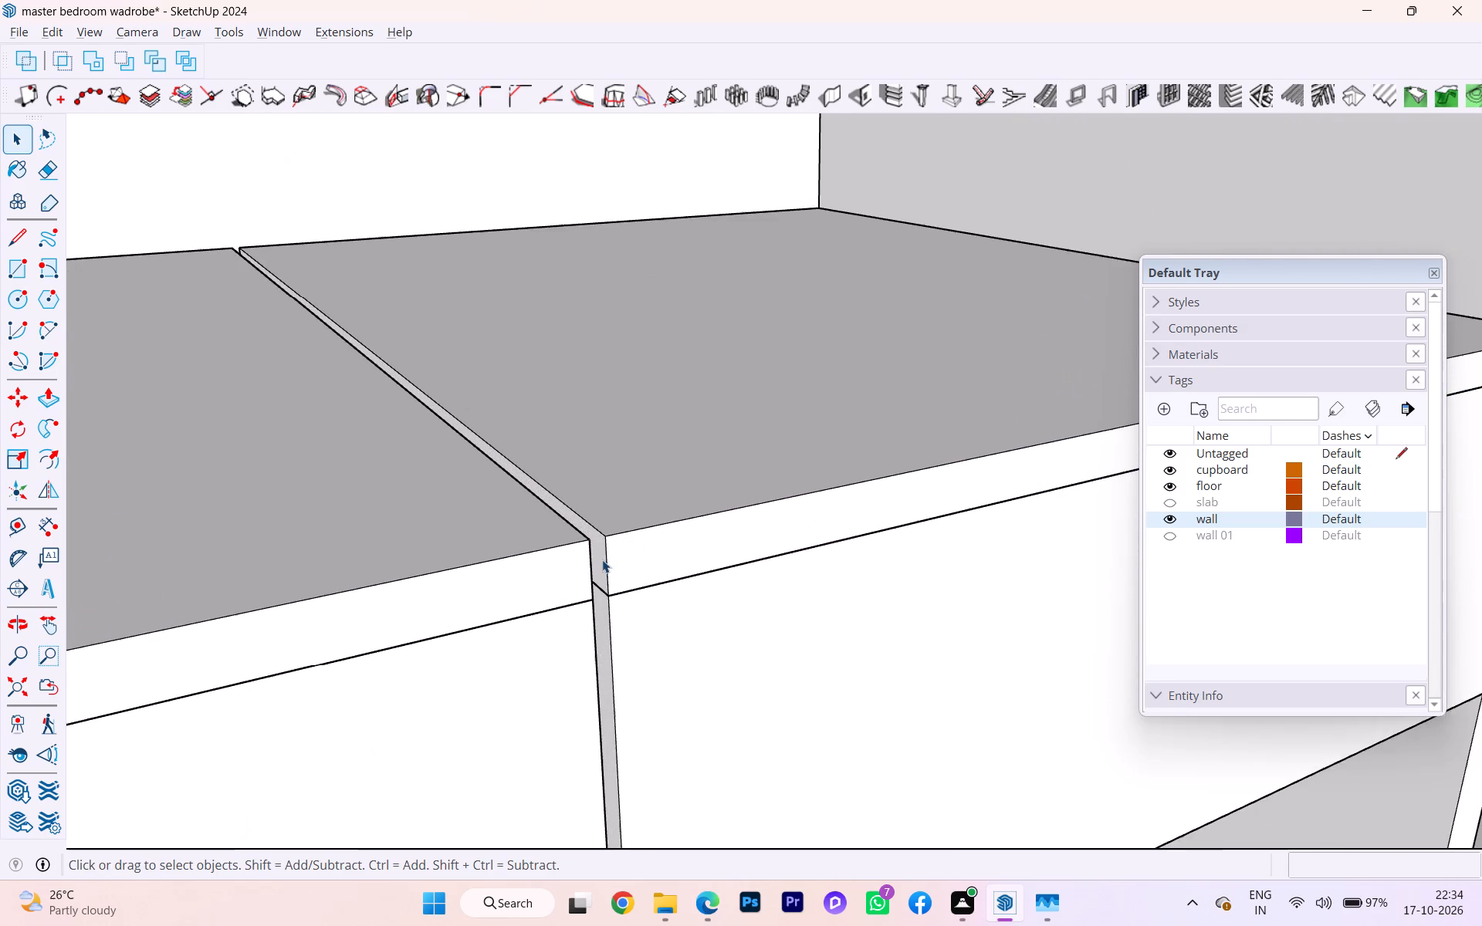
scroll(601, 556, "up", 2)
scroll(601, 555, "down", 1)
scroll(601, 553, "up", 1)
left_click(601, 549)
double_click(595, 545)
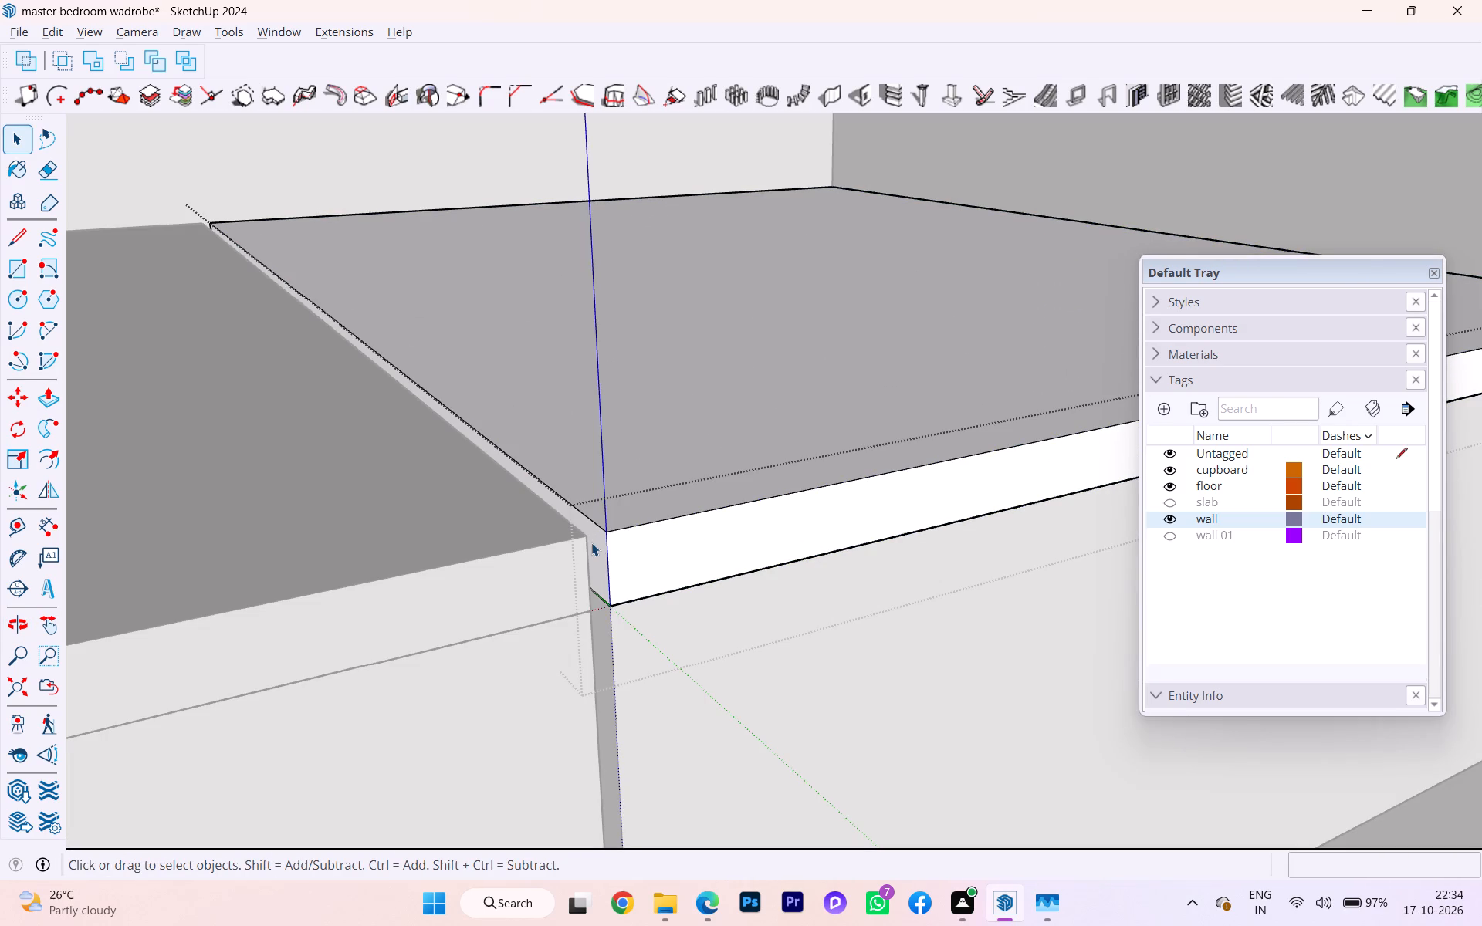
left_click(591, 542)
triple_click(591, 542)
double_click(591, 542)
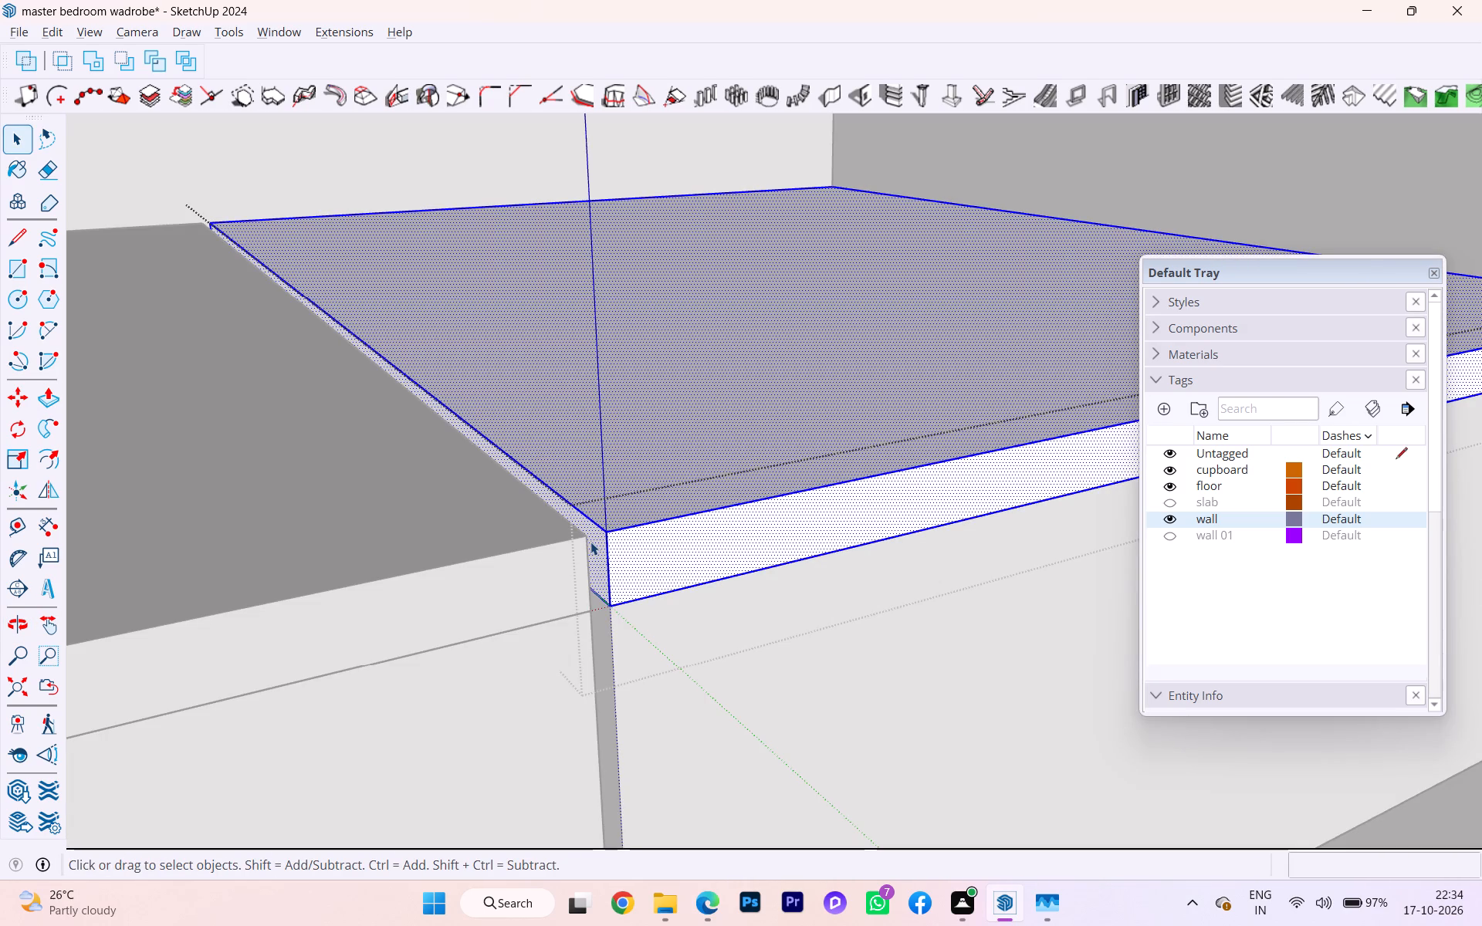
double_click(590, 542)
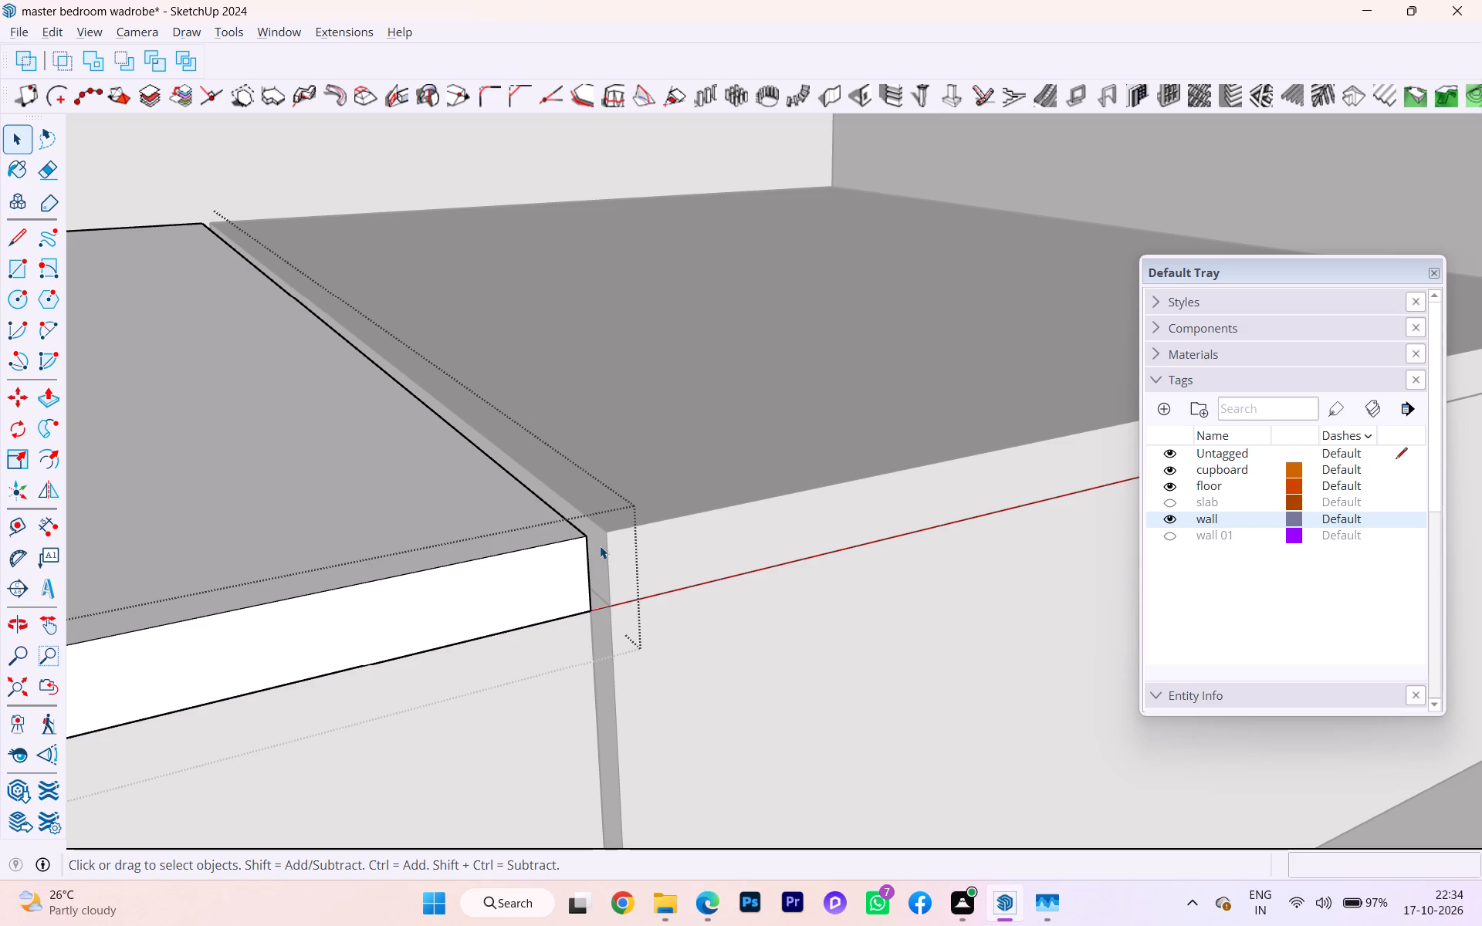
middle_click_drag(600, 546, 364, 584)
scroll(590, 540, "up", 7)
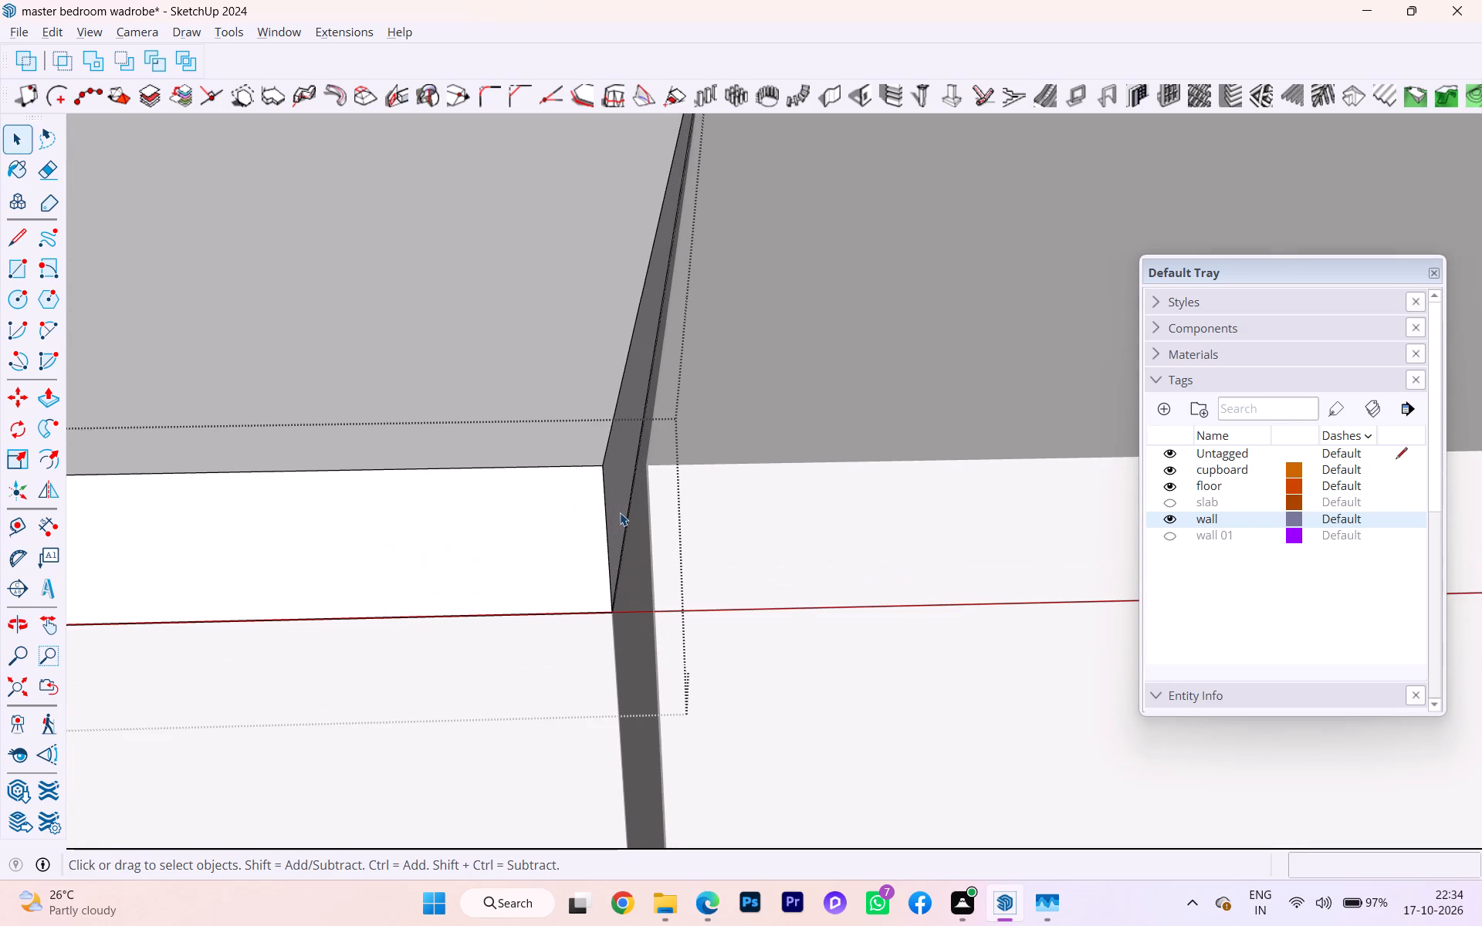
key("p")
left_click(621, 504)
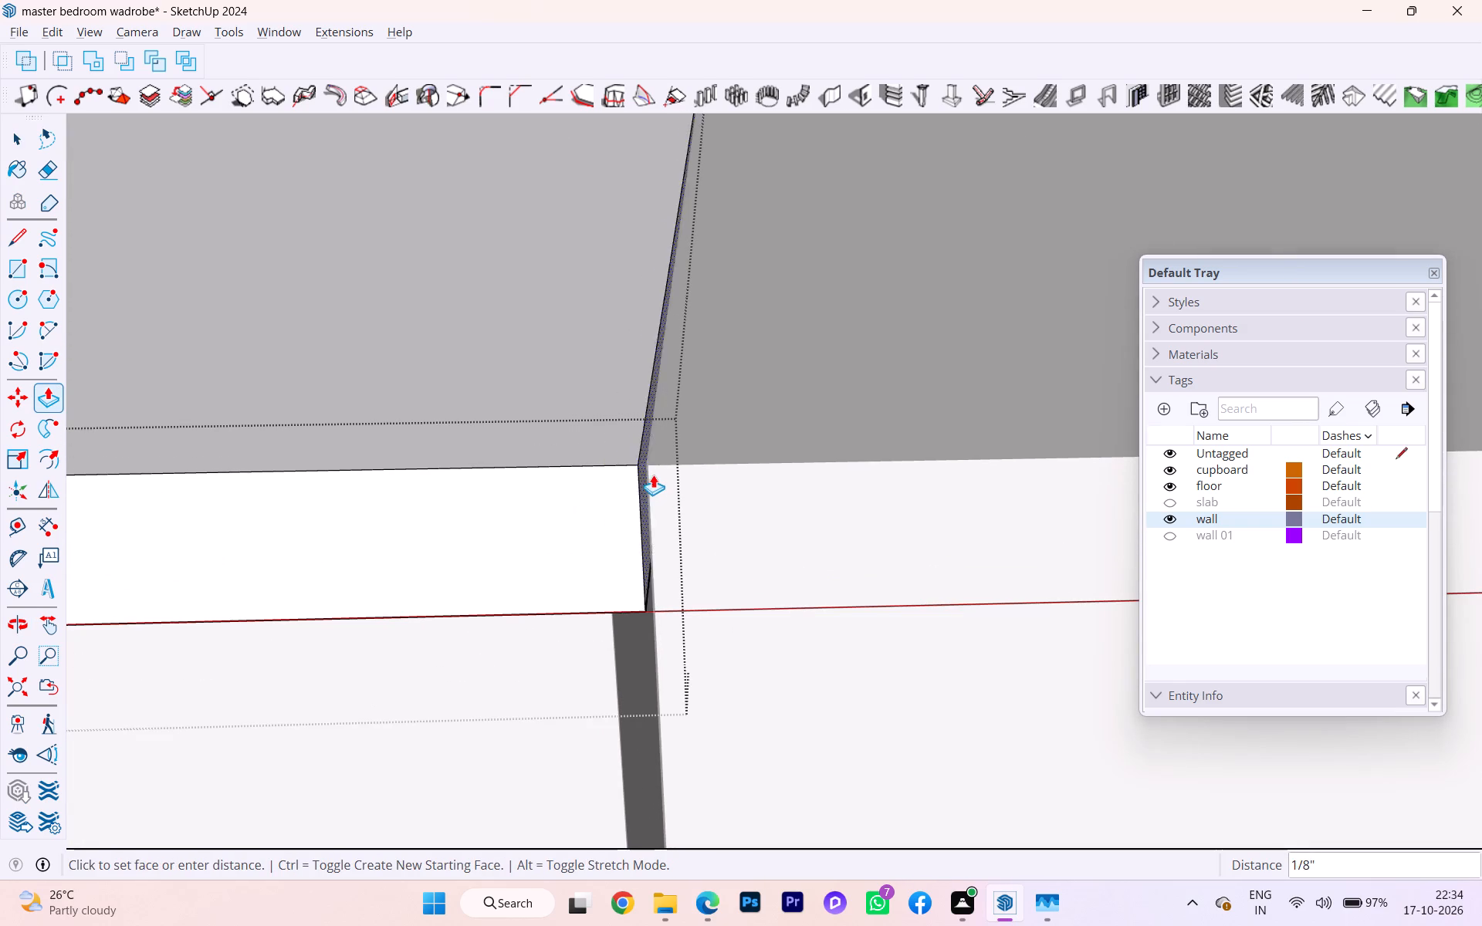
left_click(652, 464)
key("space")
scroll(630, 495, "down", 2)
scroll(631, 500, "up", 3)
scroll(632, 501, "down", 9)
scroll(702, 509, "up", 1)
scroll(705, 510, "down", 1)
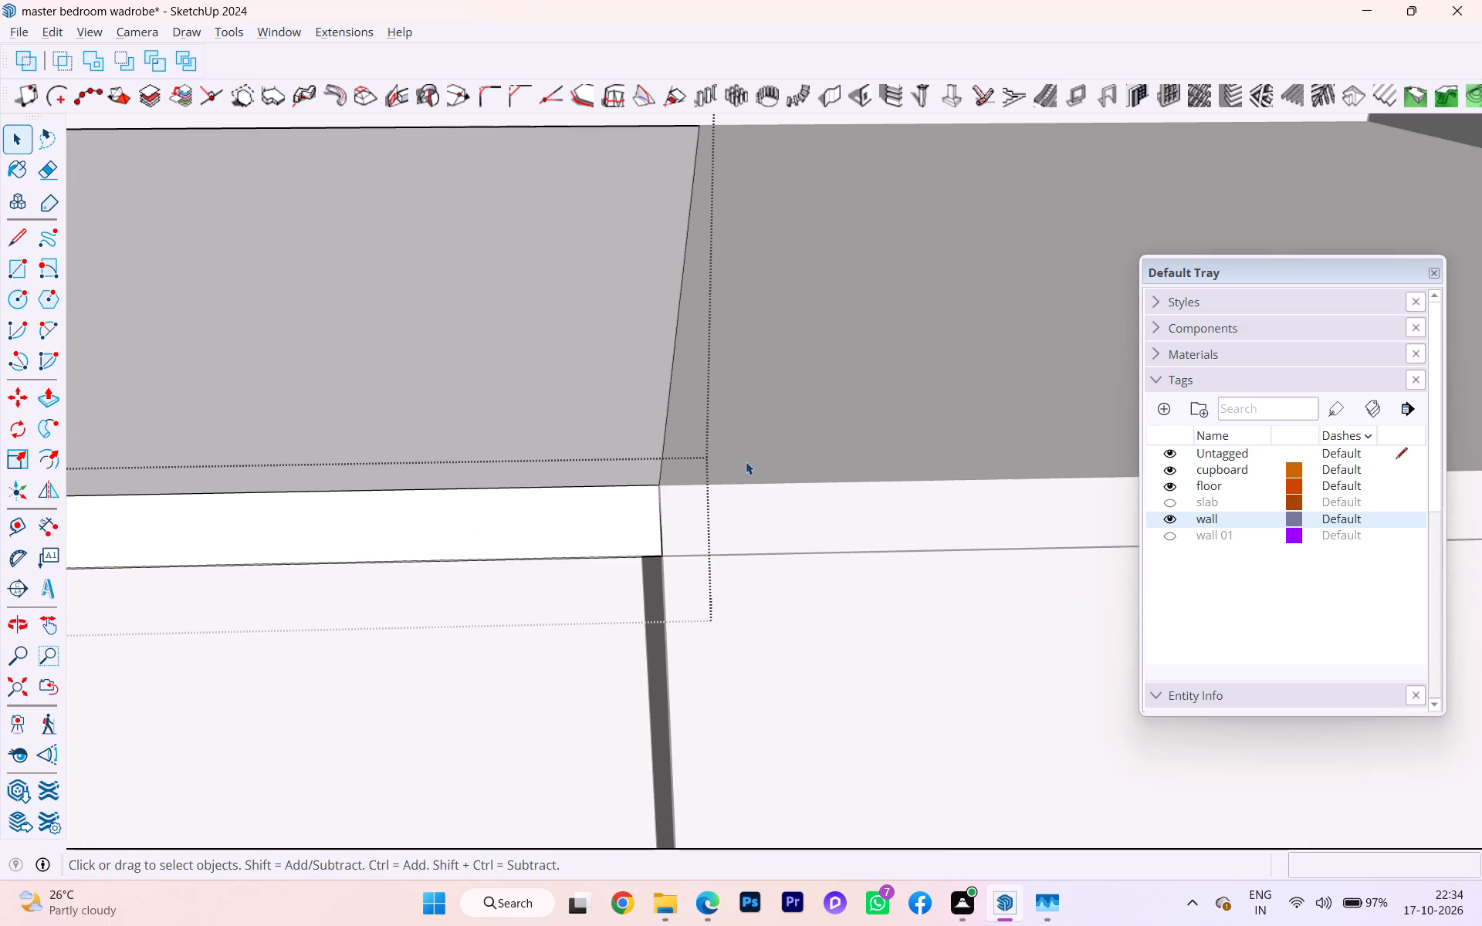
left_click(746, 461)
Union the two top panels over the left bay's drawers into one solid.
scroll(662, 474, "down", 2)
scroll(662, 474, "up", 3)
left_click(610, 458, "ctrl")
left_click(770, 434, "ctrl")
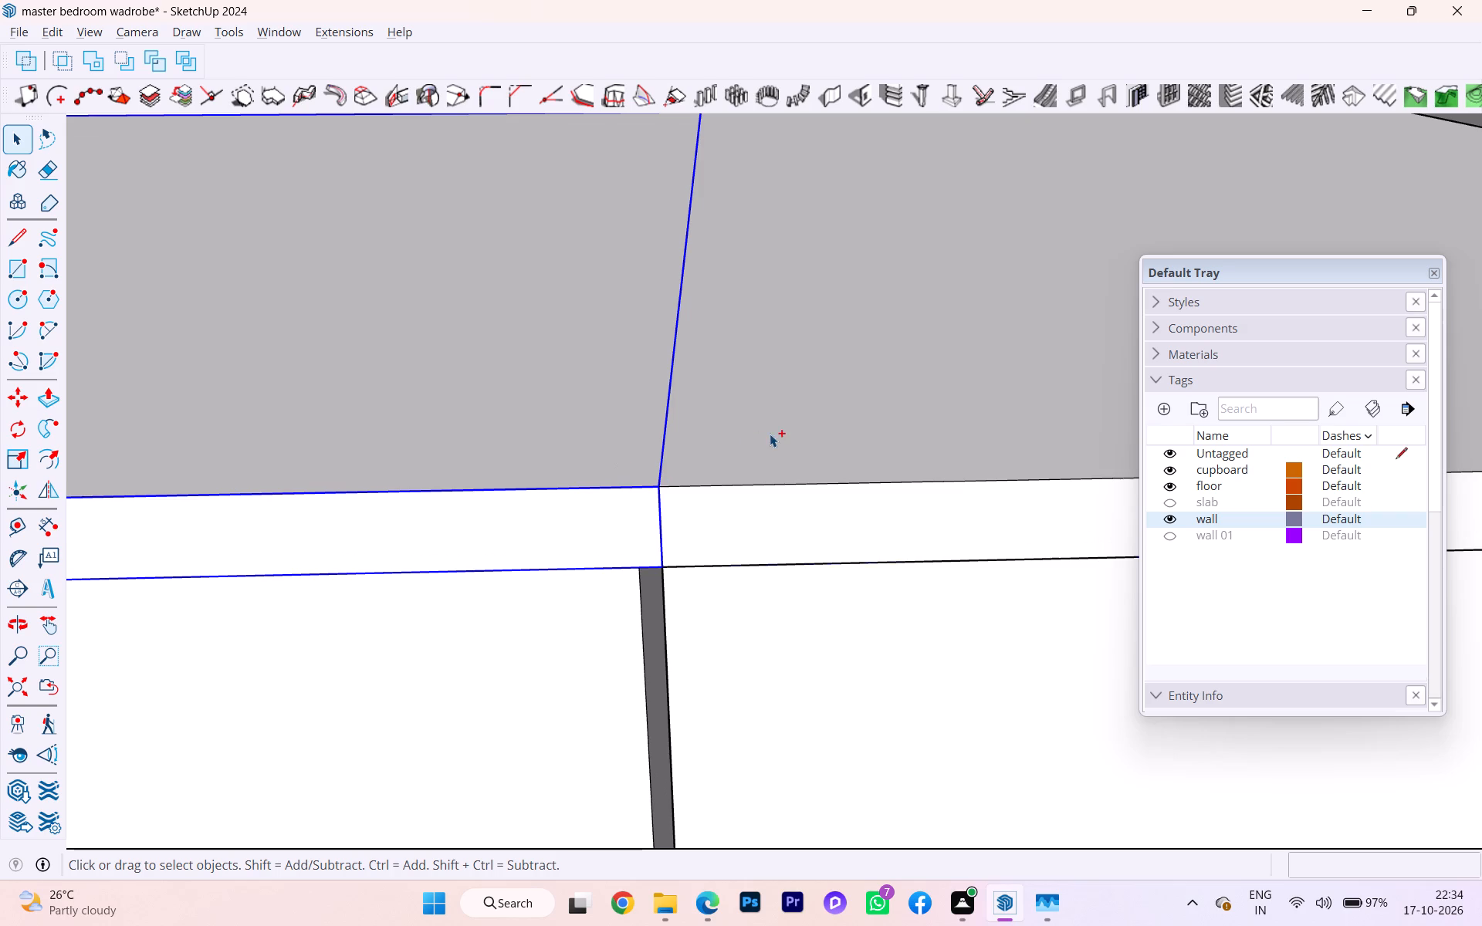
left_click(103, 66, "ctrl")
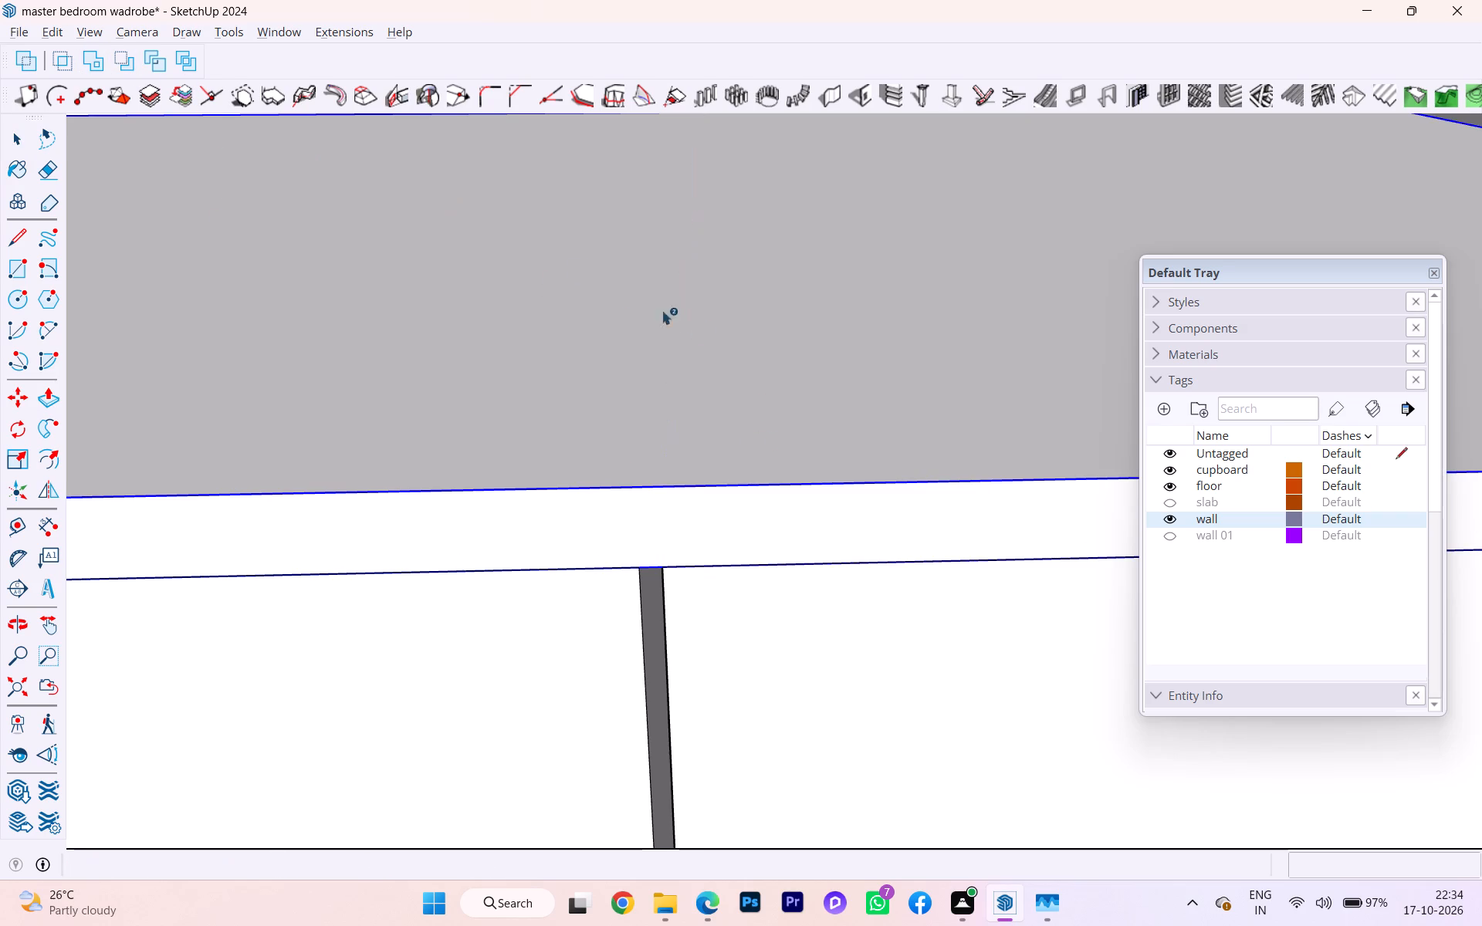
scroll(705, 336, "down", 8)
scroll(742, 397, "up", 4)
scroll(742, 397, "down", 2)
scroll(743, 401, "up", 1)
scroll(751, 424, "down", 8)
scroll(733, 461, "up", 4)
scroll(733, 461, "down", 1)
scroll(741, 472, "up", 1)
scroll(741, 472, "down", 1)
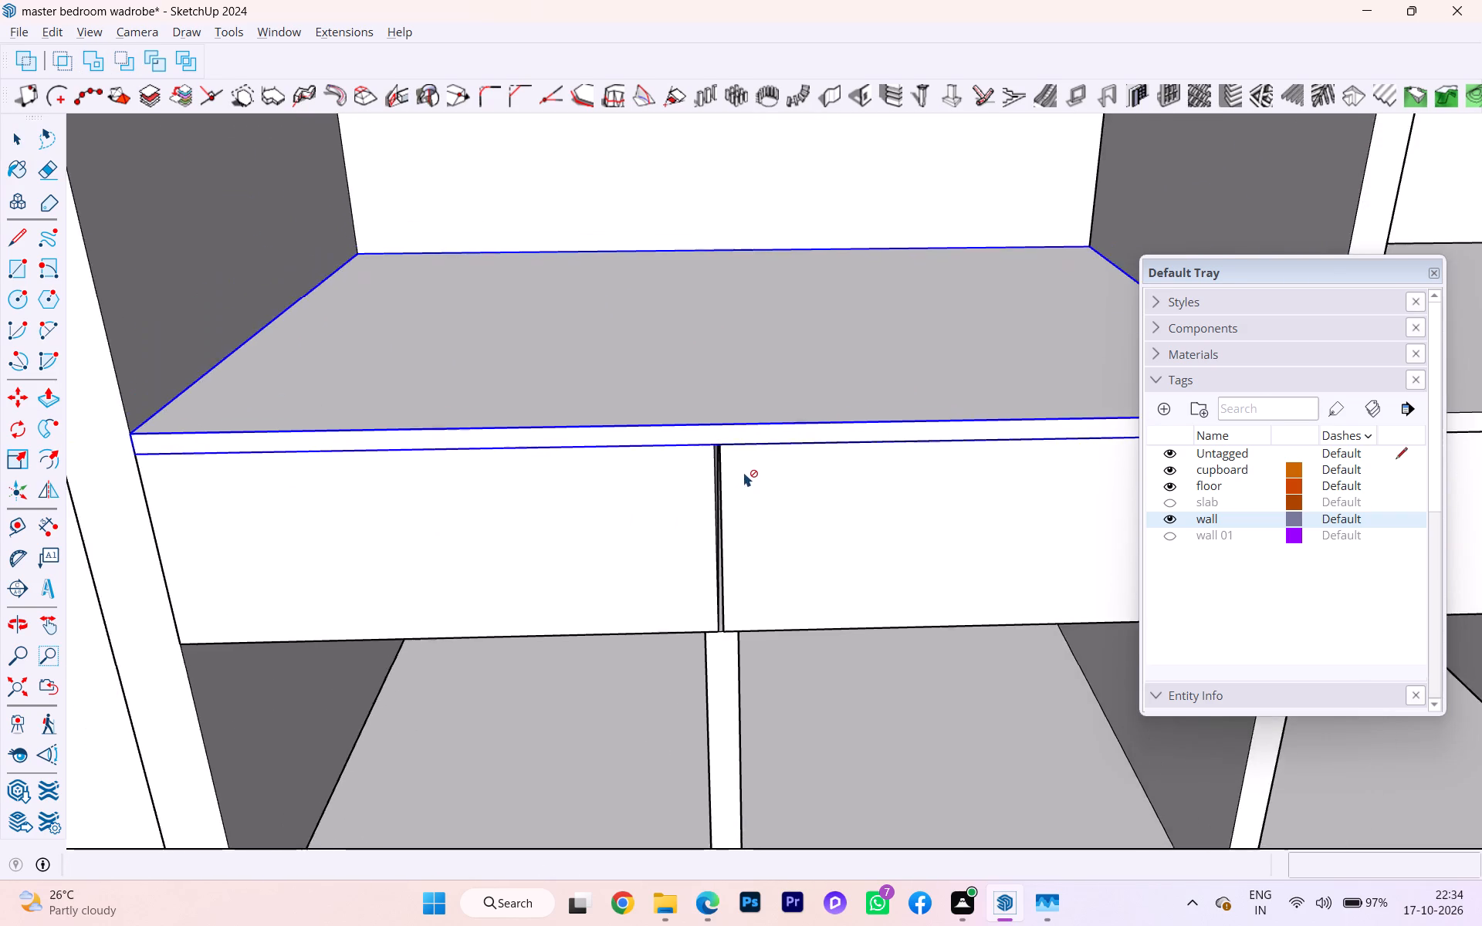
scroll(743, 473, "down", 3)
scroll(747, 480, "up", 2)
scroll(747, 480, "down", 4)
scroll(748, 482, "up", 3)
scroll(804, 539, "down", 2)
scroll(788, 540, "up", 1)
scroll(783, 540, "down", 3)
scroll(749, 532, "up", 1)
scroll(746, 531, "down", 1)
key("space")
left_click(380, 752)
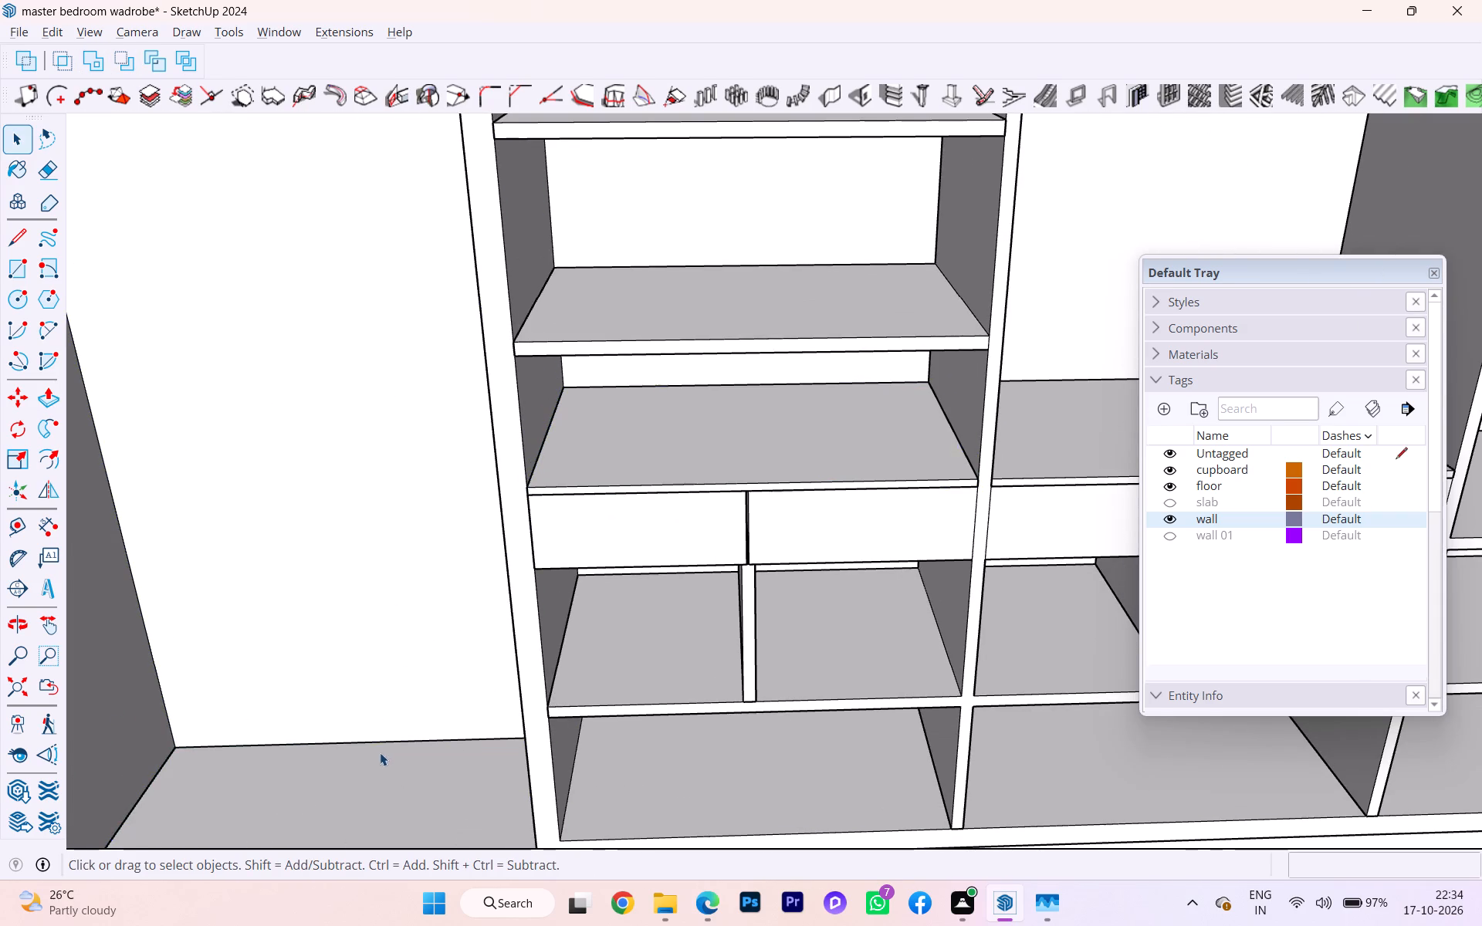
Hide the merged top panel over the left bay's drawers.
left_click(775, 477)
right_click(775, 477)
left_click(824, 68)
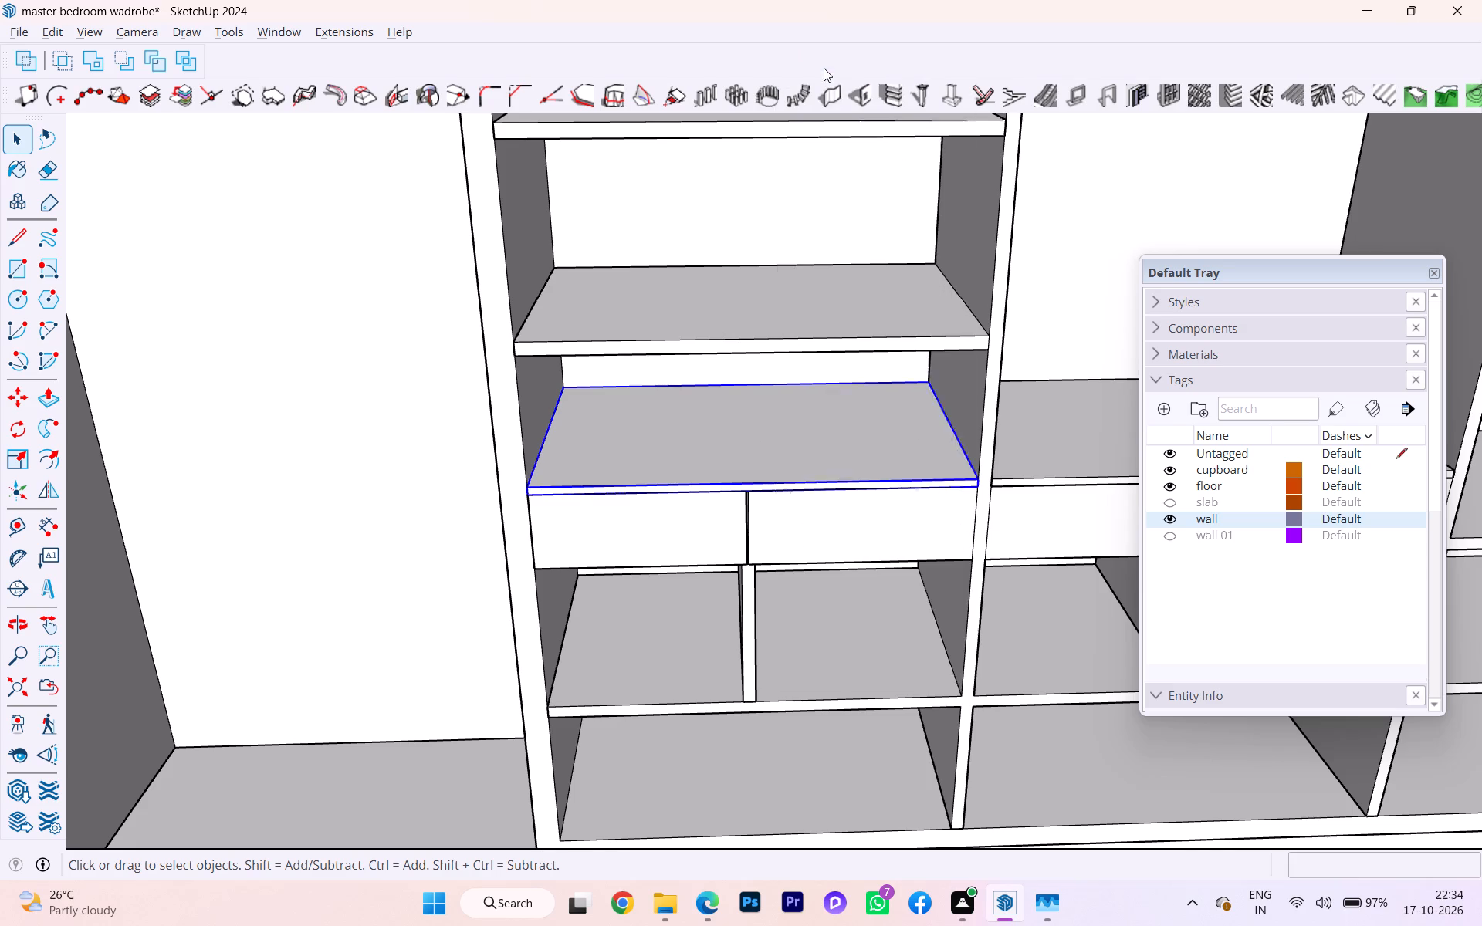
Inside the wardrobe group, push the top rim of the left bay's left-hand drawer down 0.2".
scroll(668, 452, "up", 3)
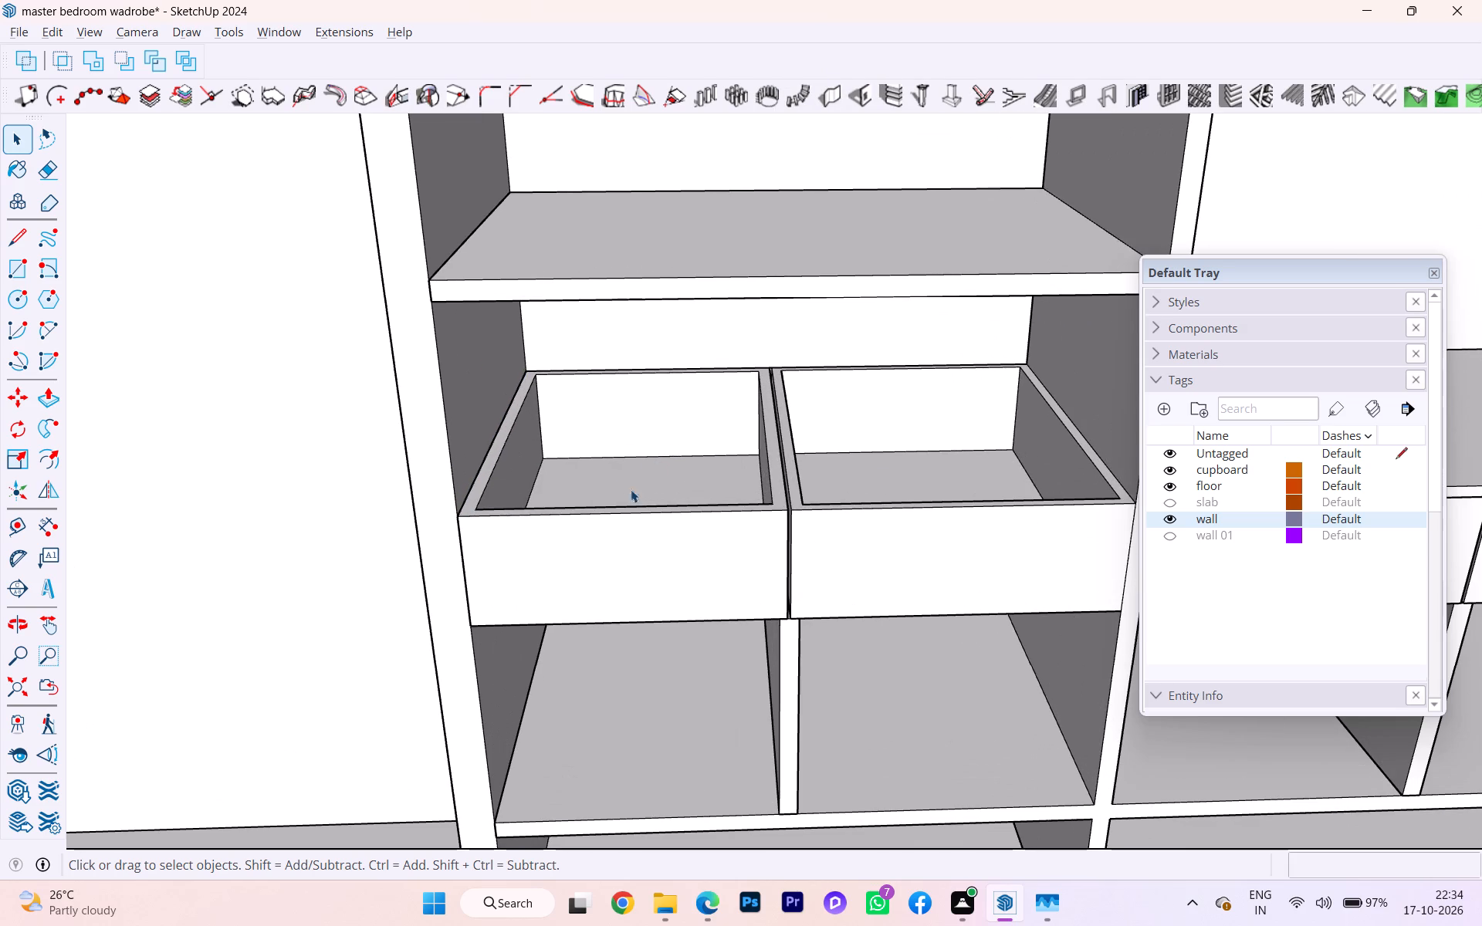
scroll(627, 511, "up", 4)
scroll(824, 508, "down", 1)
middle_click_drag(824, 508, 824, 551)
scroll(832, 544, "up", 5)
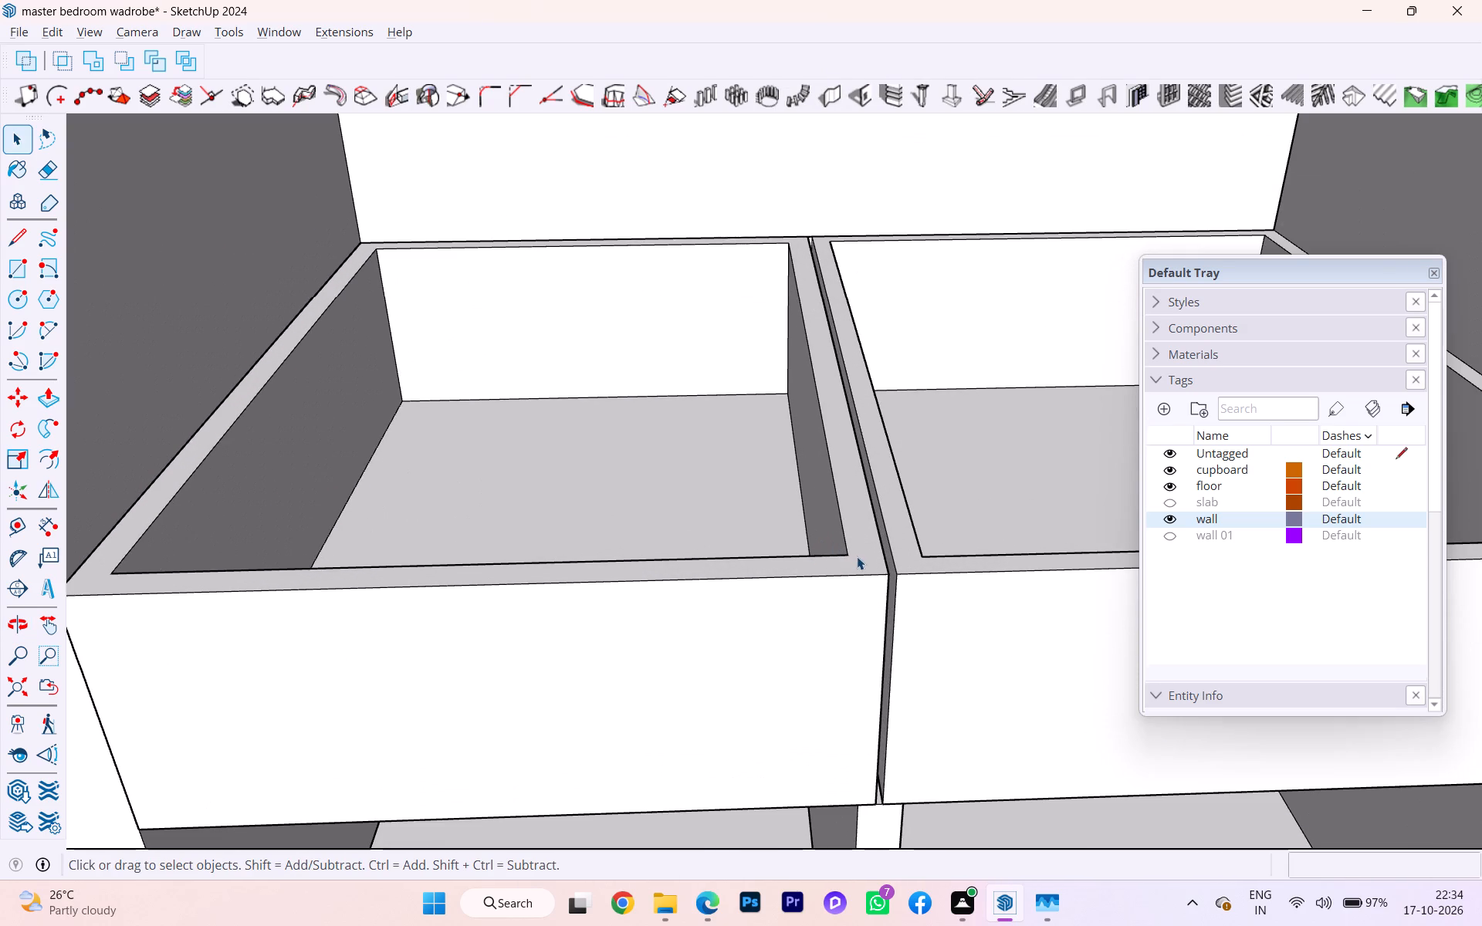
left_click(858, 562)
double_click(858, 562)
left_click(858, 559)
double_click(858, 559)
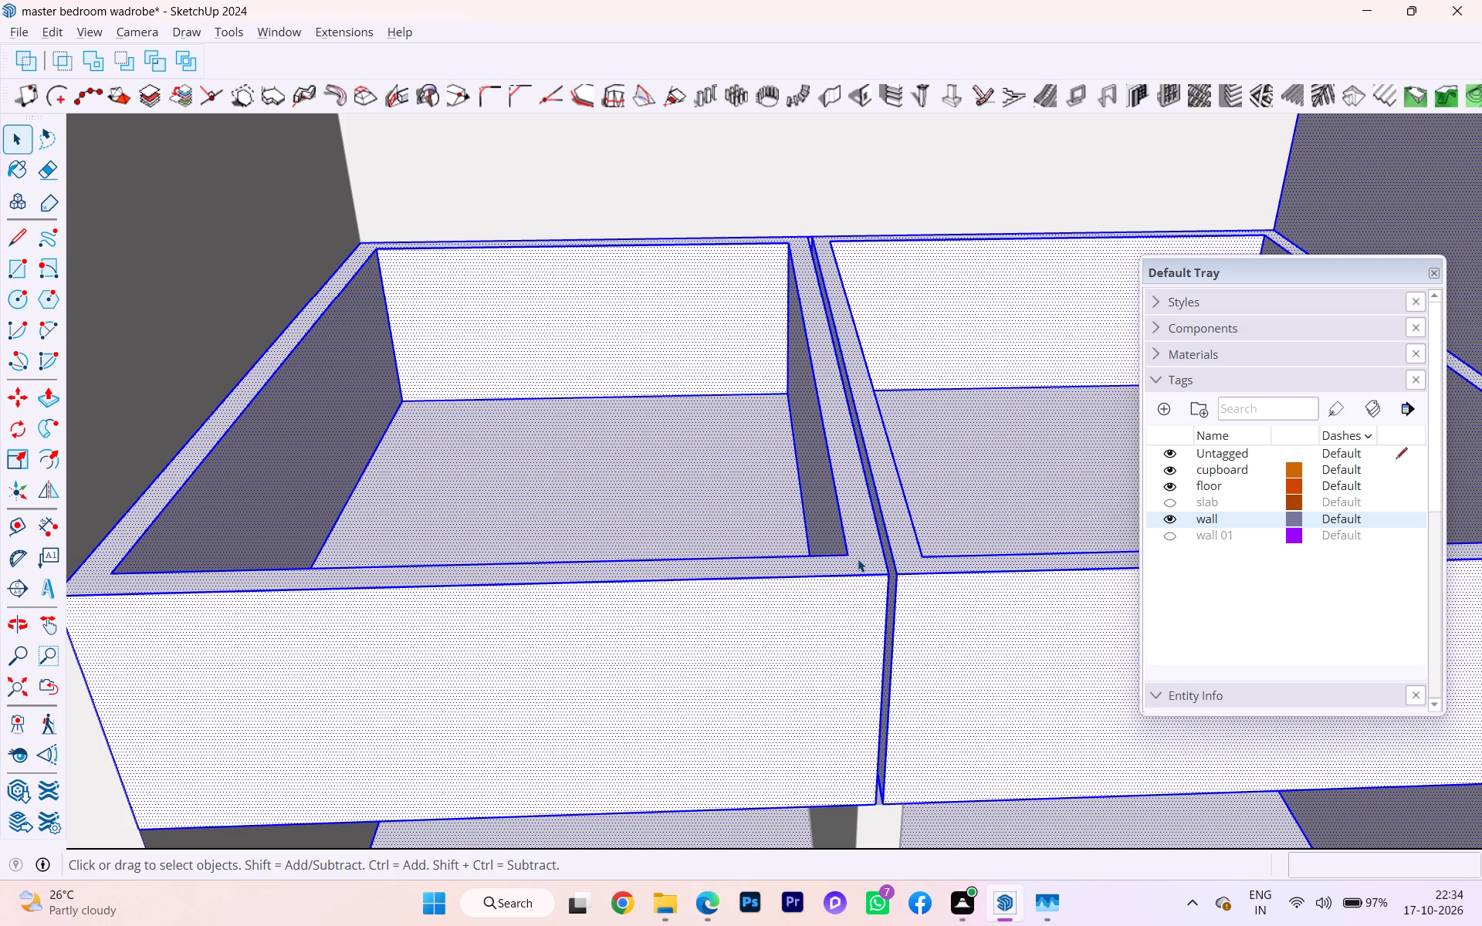
double_click(858, 553)
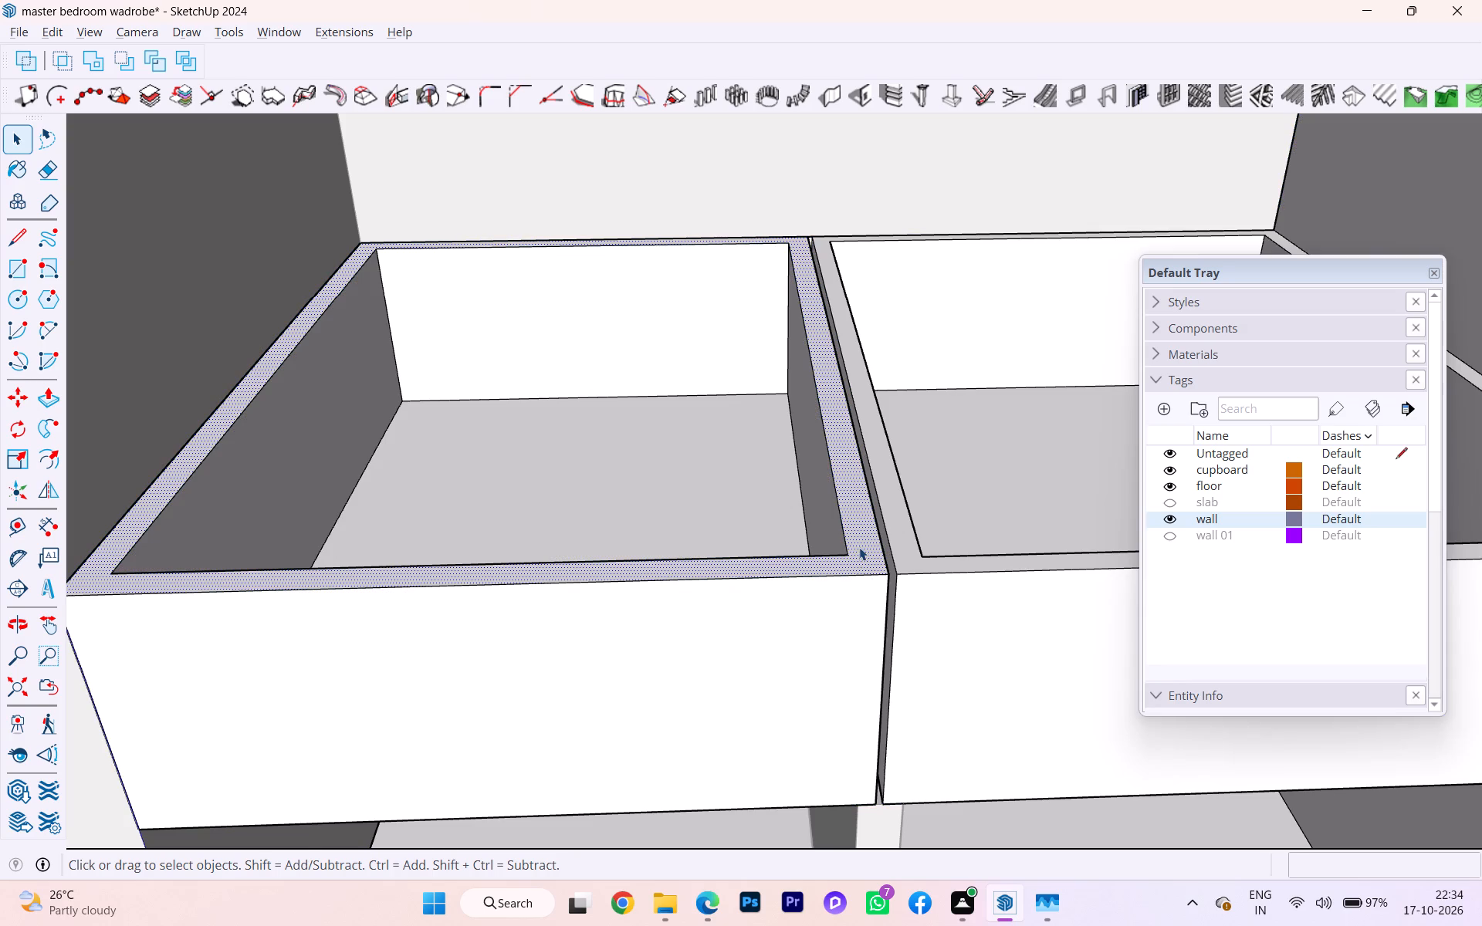
key("p")
left_click(861, 546)
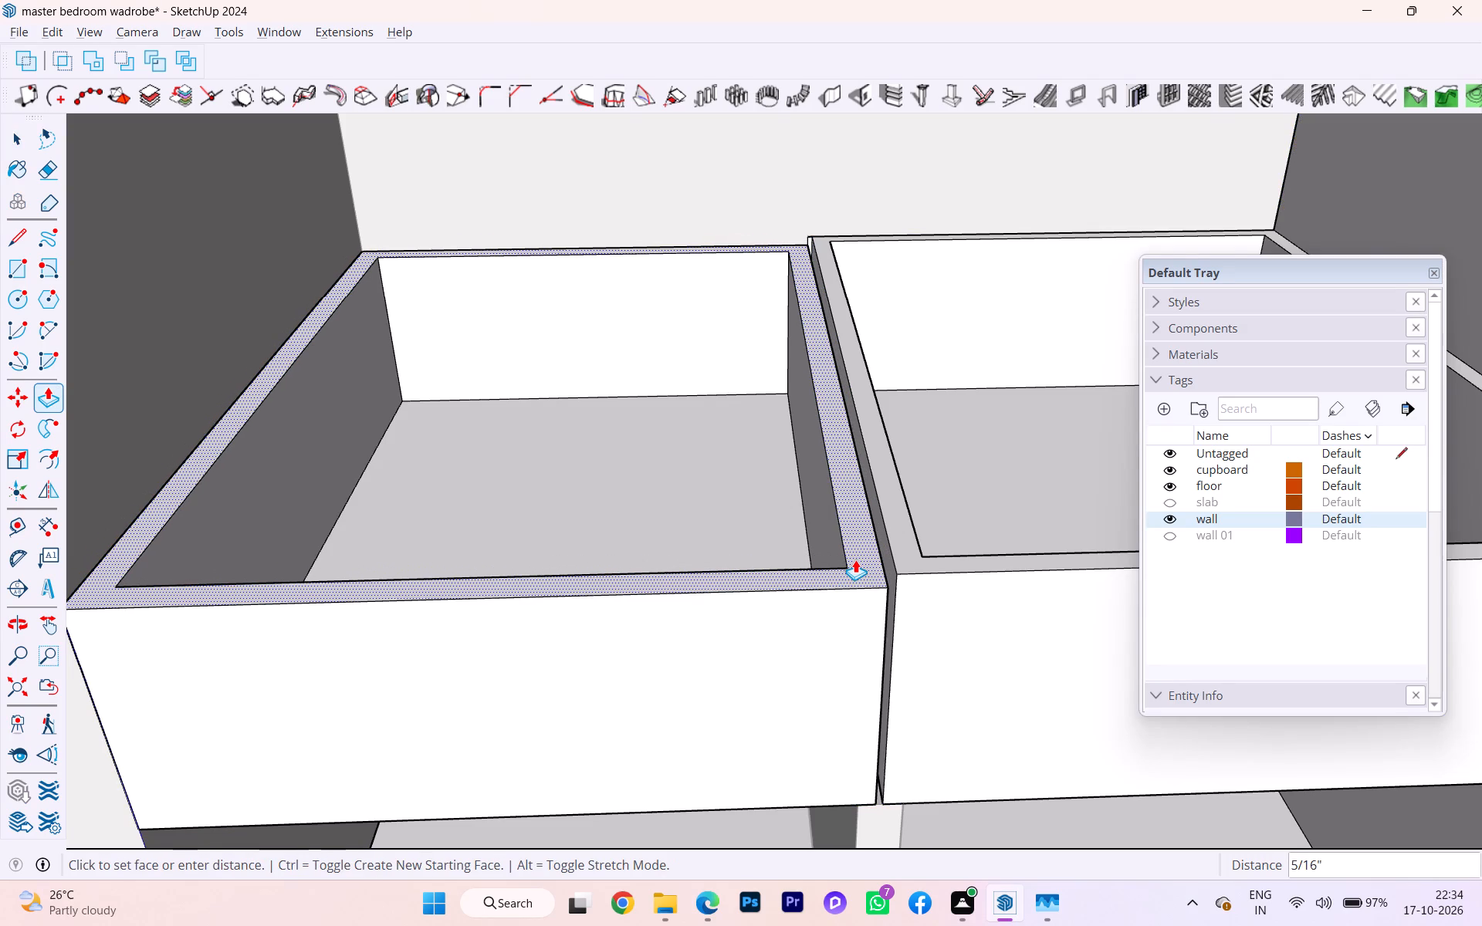
type("0.2")
key("Return")
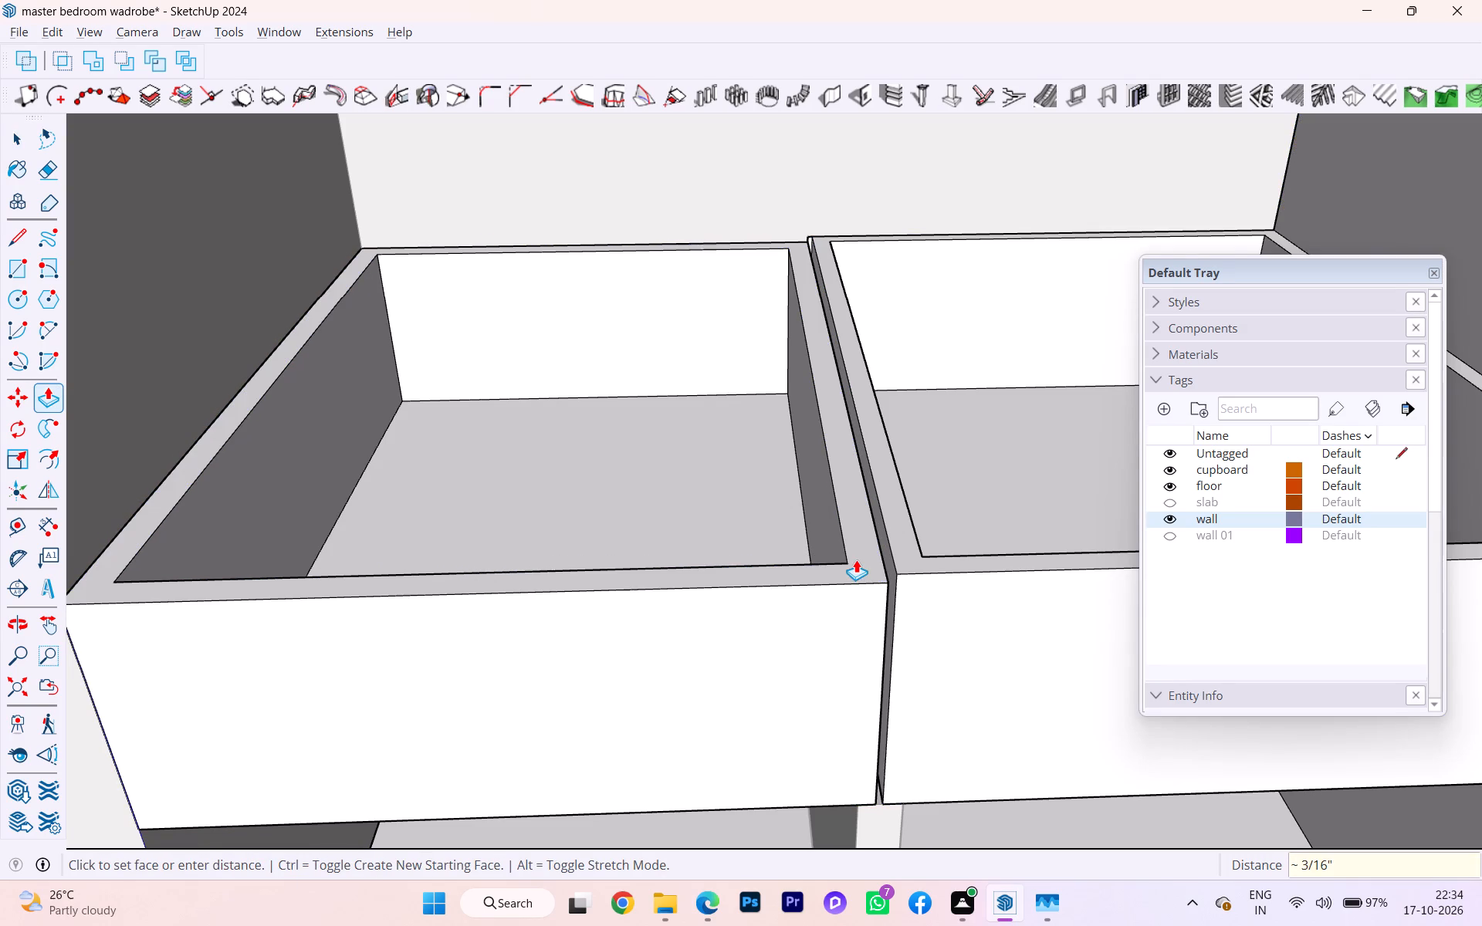
Push the top rim of the left bay's right-hand drawer down level with the left-hand drawer's rim.
left_click(915, 557)
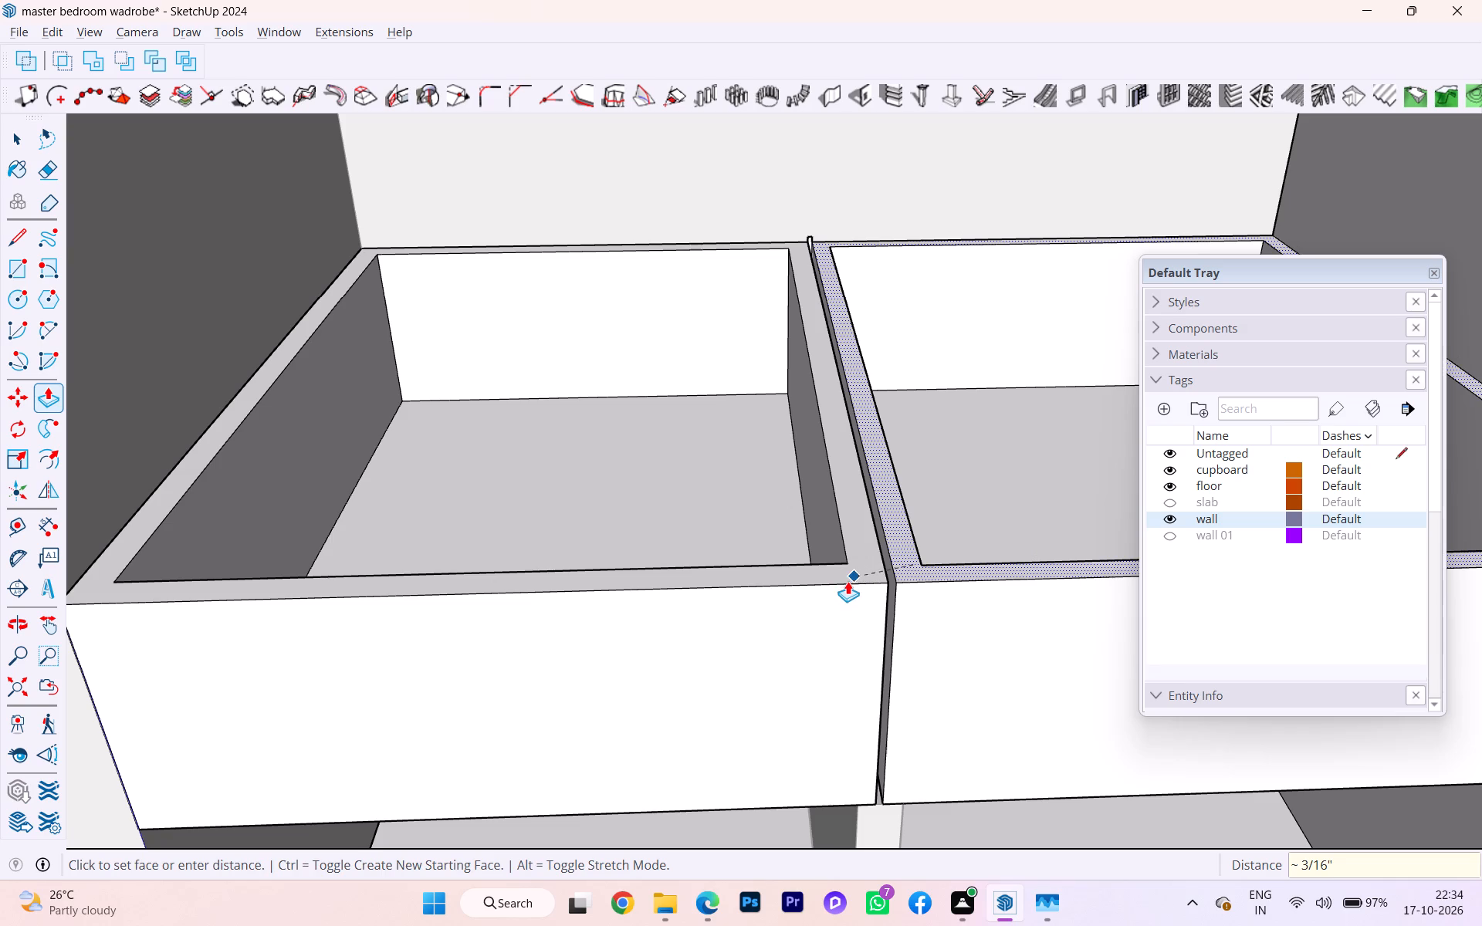
left_click(847, 581)
key("space")
Examine the rims of the left bay's two drawers and the narrow gap between them.
scroll(587, 492, "down", 1)
scroll(587, 492, "up", 3)
scroll(587, 492, "down", 2)
scroll(682, 510, "down", 2)
middle_click_drag(702, 504, 628, 365)
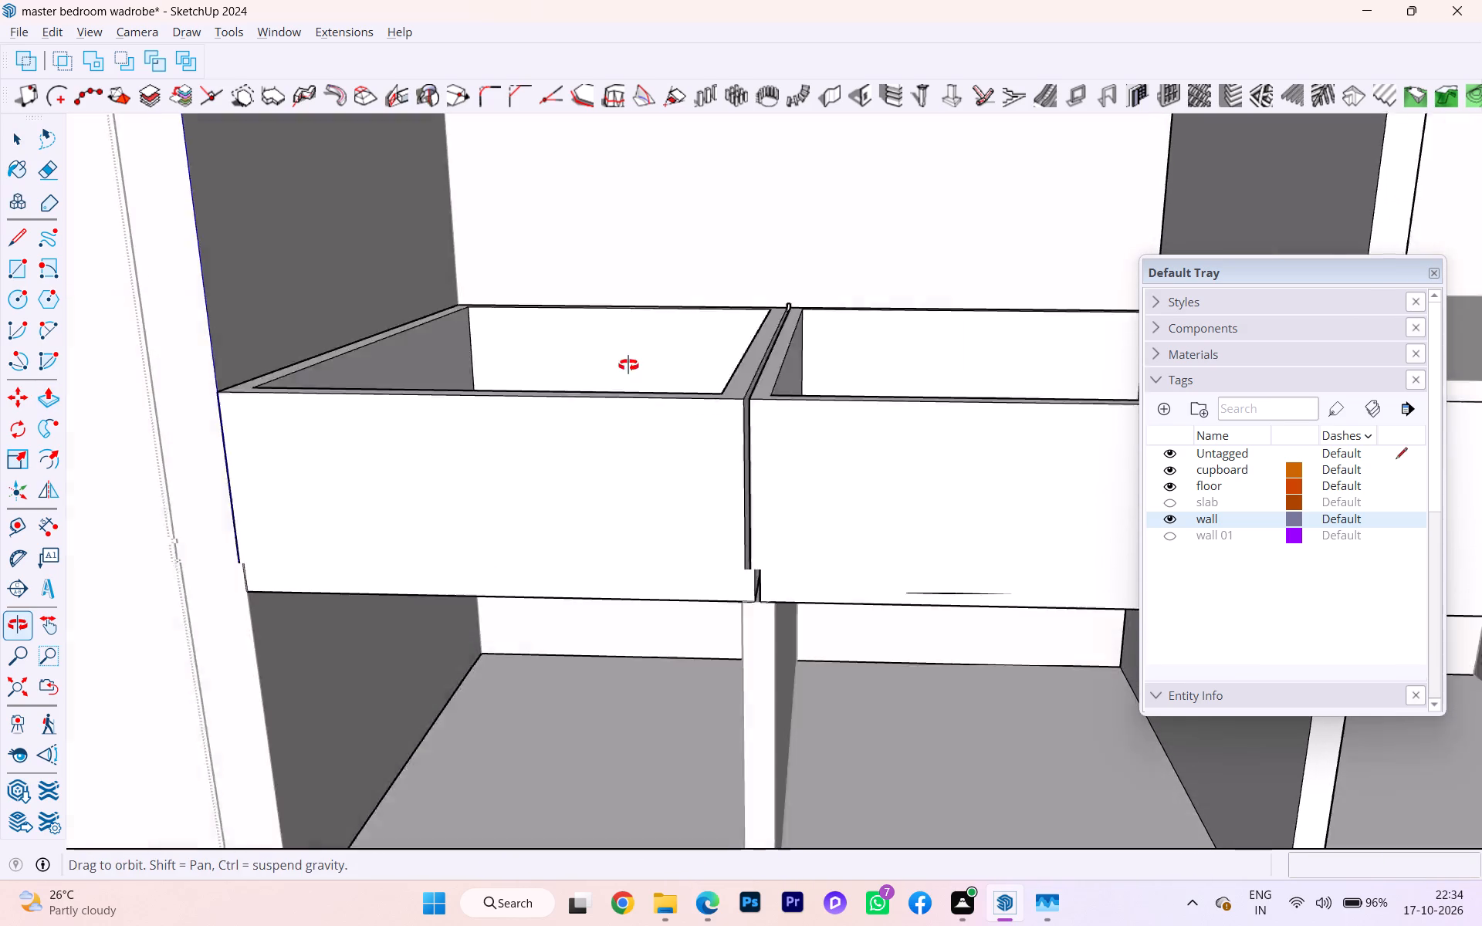
middle_click_drag(628, 365, 627, 363)
scroll(788, 423, "down", 1)
middle_click_drag(788, 422, 832, 566)
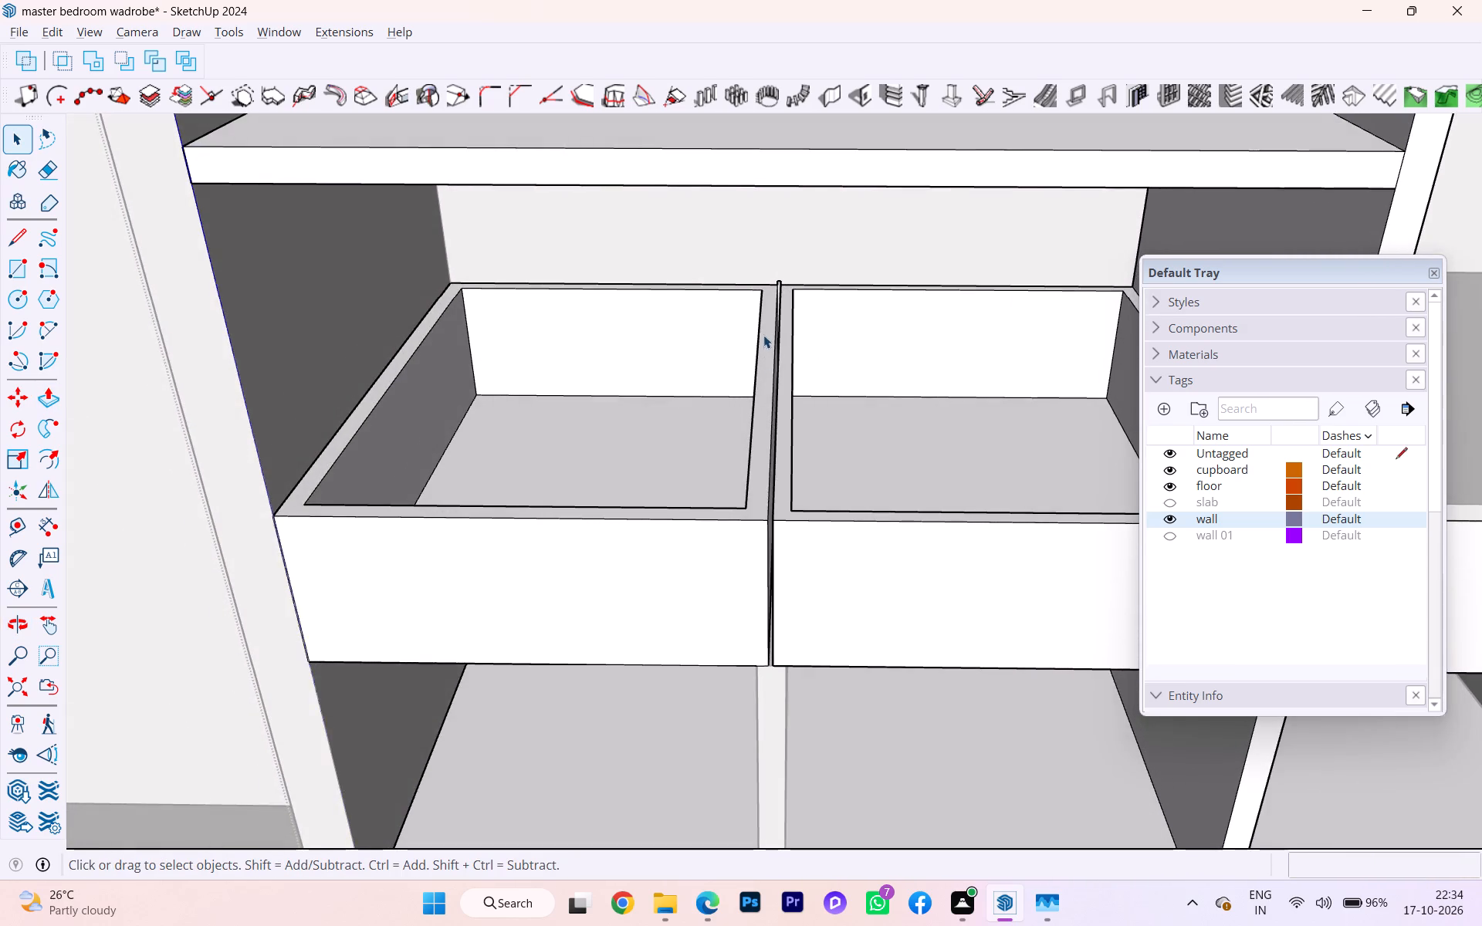
scroll(764, 333, "up", 1)
scroll(764, 333, "down", 1)
scroll(765, 333, "up", 2)
scroll(790, 272, "up", 2)
scroll(790, 264, "down", 3)
scroll(790, 262, "up", 5)
scroll(788, 255, "down", 3)
scroll(788, 255, "up", 3)
scroll(781, 267, "down", 3)
scroll(730, 333, "up", 2)
scroll(721, 339, "down", 1)
scroll(704, 347, "up", 1)
scroll(702, 348, "down", 3)
scroll(699, 350, "up", 1)
scroll(697, 351, "down", 1)
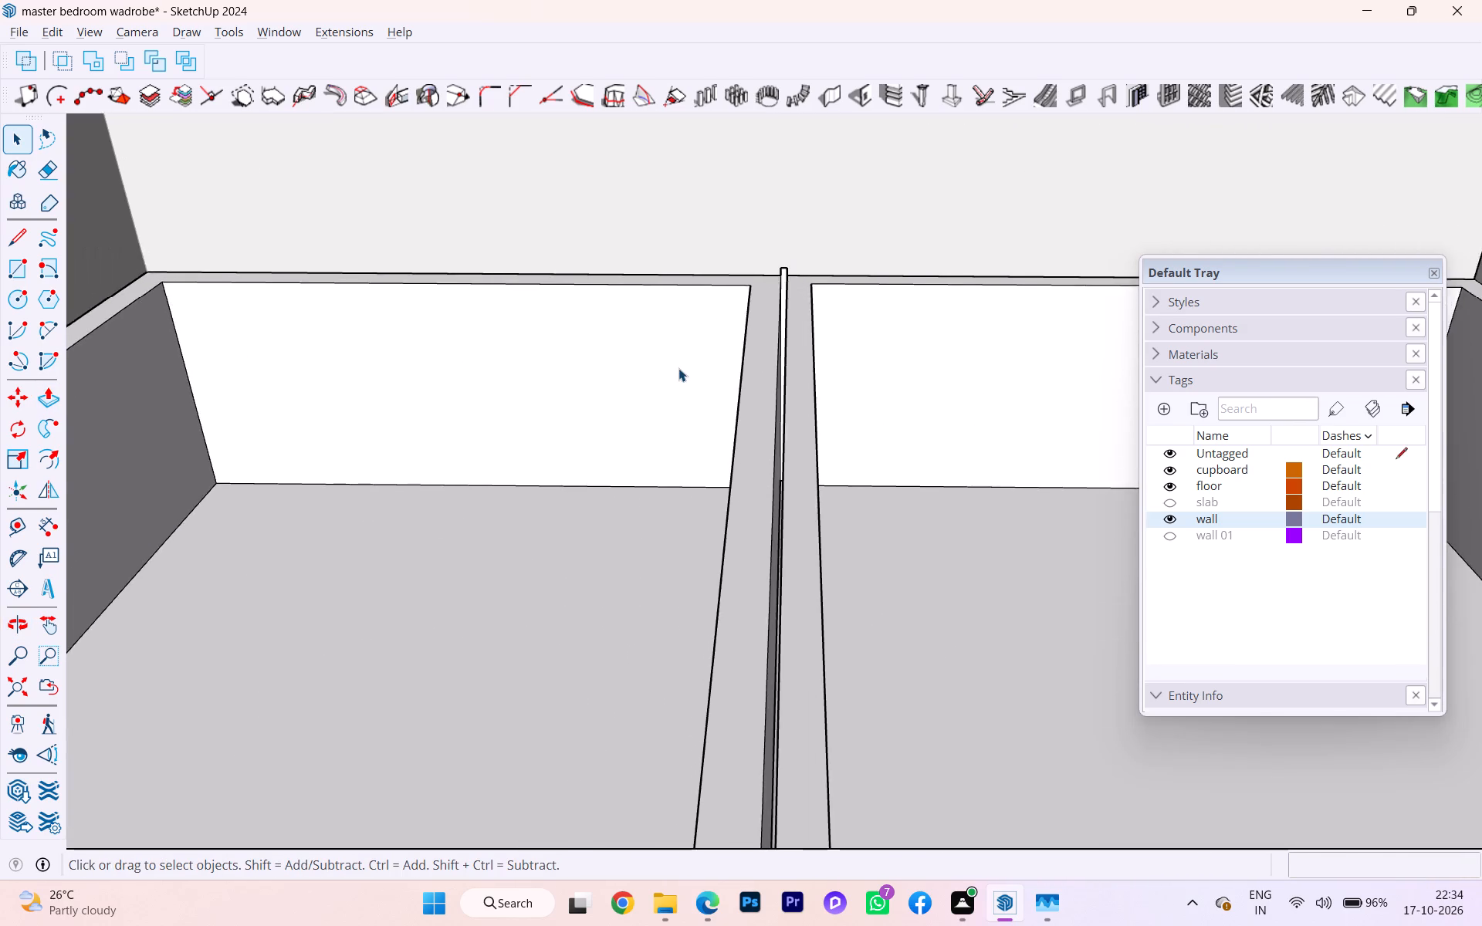
scroll(678, 375, "down", 6)
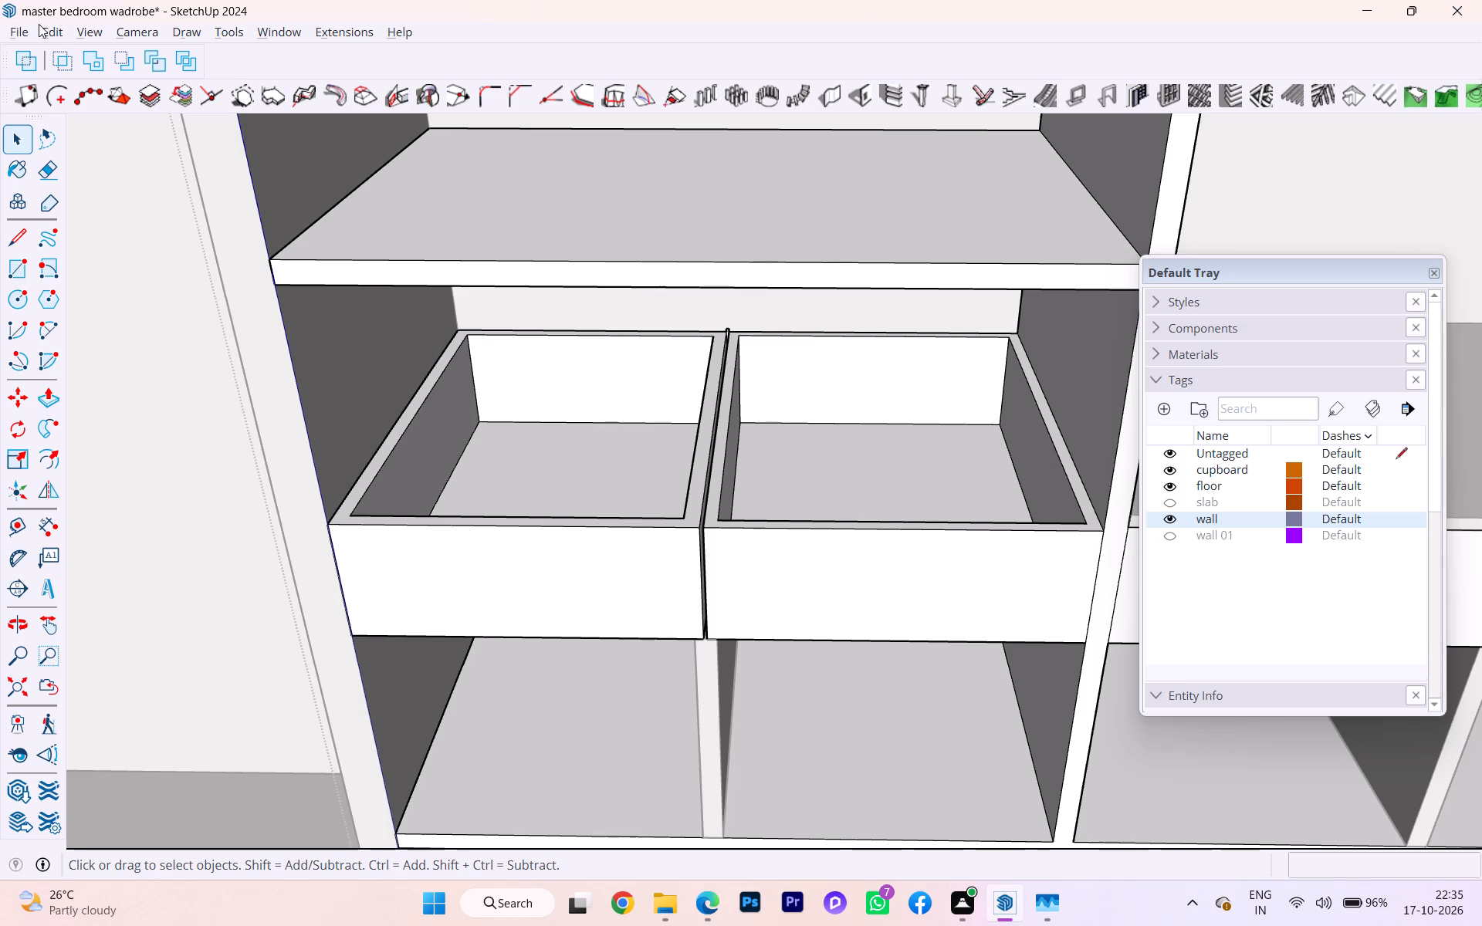
Unhide the last hidden object, the top panel over the left bay's drawers, and leave the wardrobe group.
left_click(59, 26)
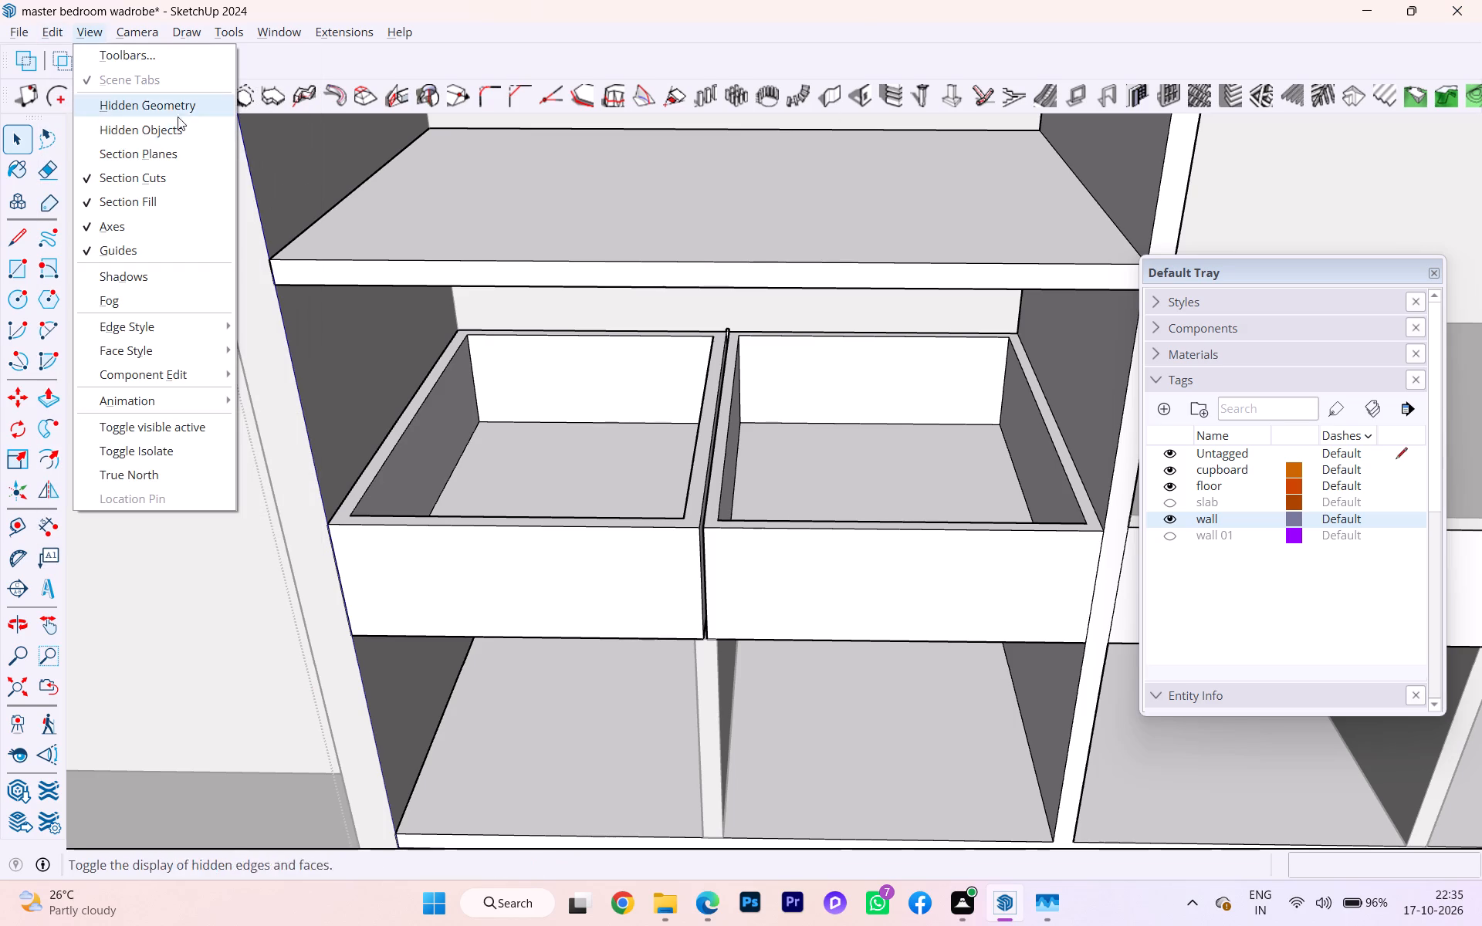
double_click(43, 28)
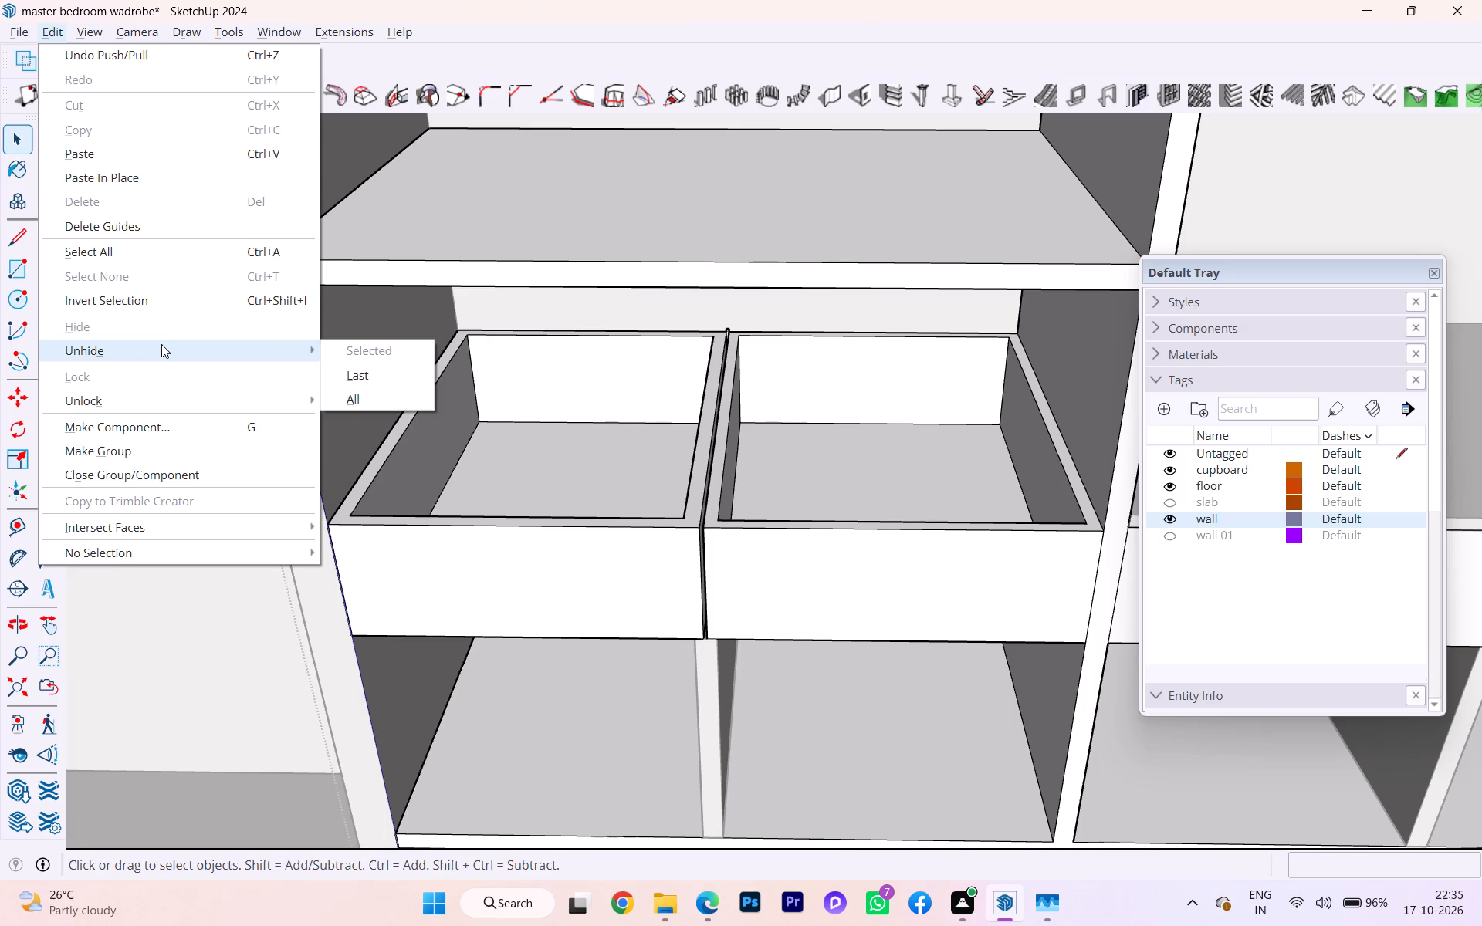
left_click(161, 344)
left_click(406, 373)
scroll(344, 325, "down", 3)
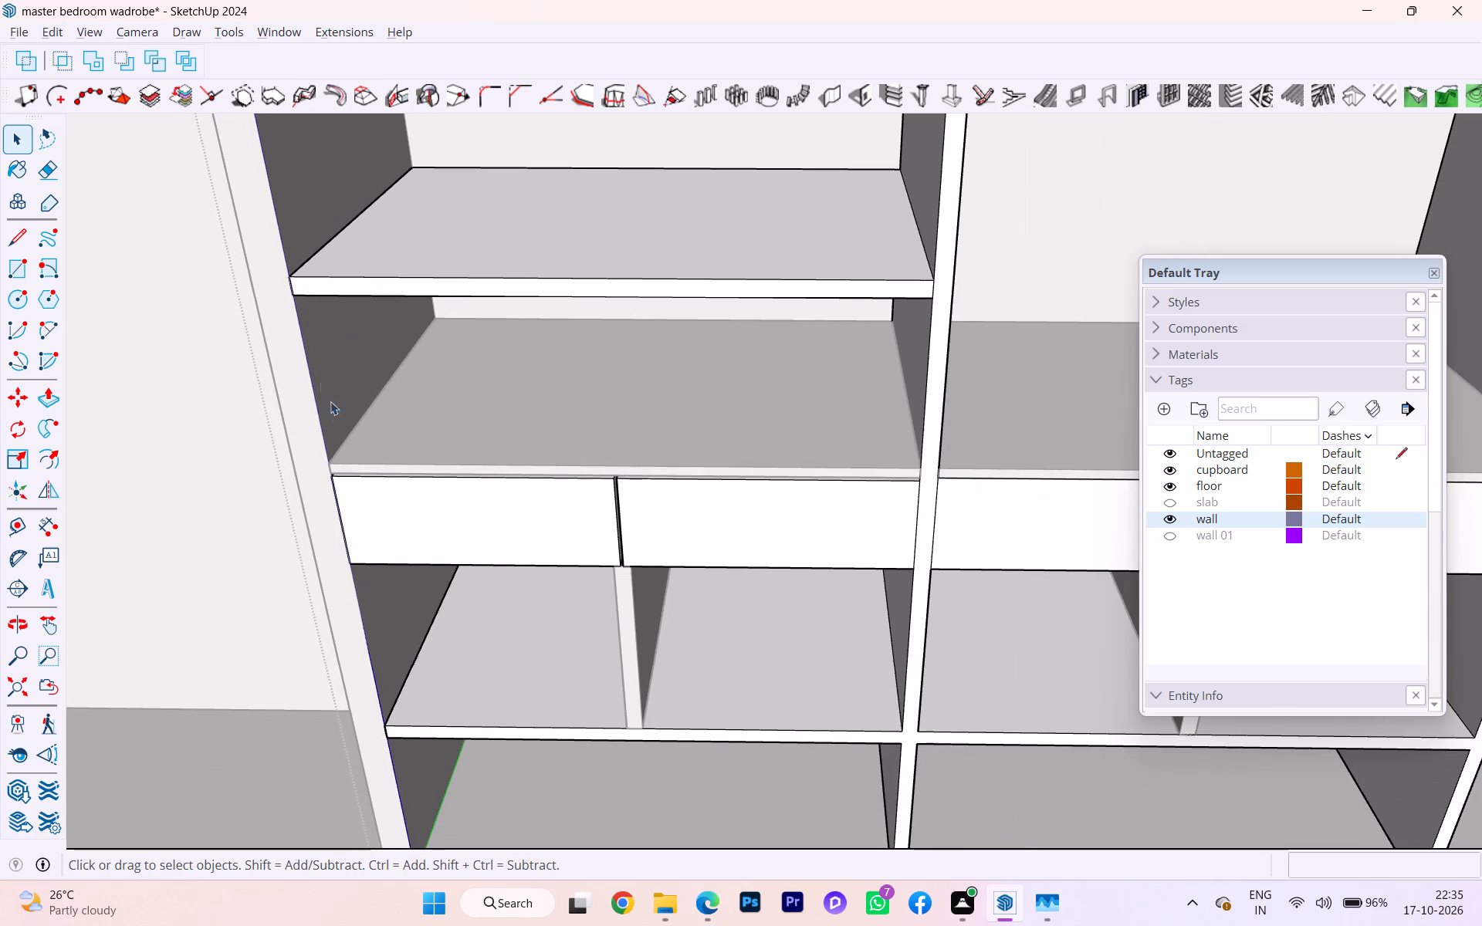
scroll(370, 348, "down", 3)
scroll(370, 348, "up", 1)
scroll(370, 348, "down", 1)
key("space")
left_click(270, 671)
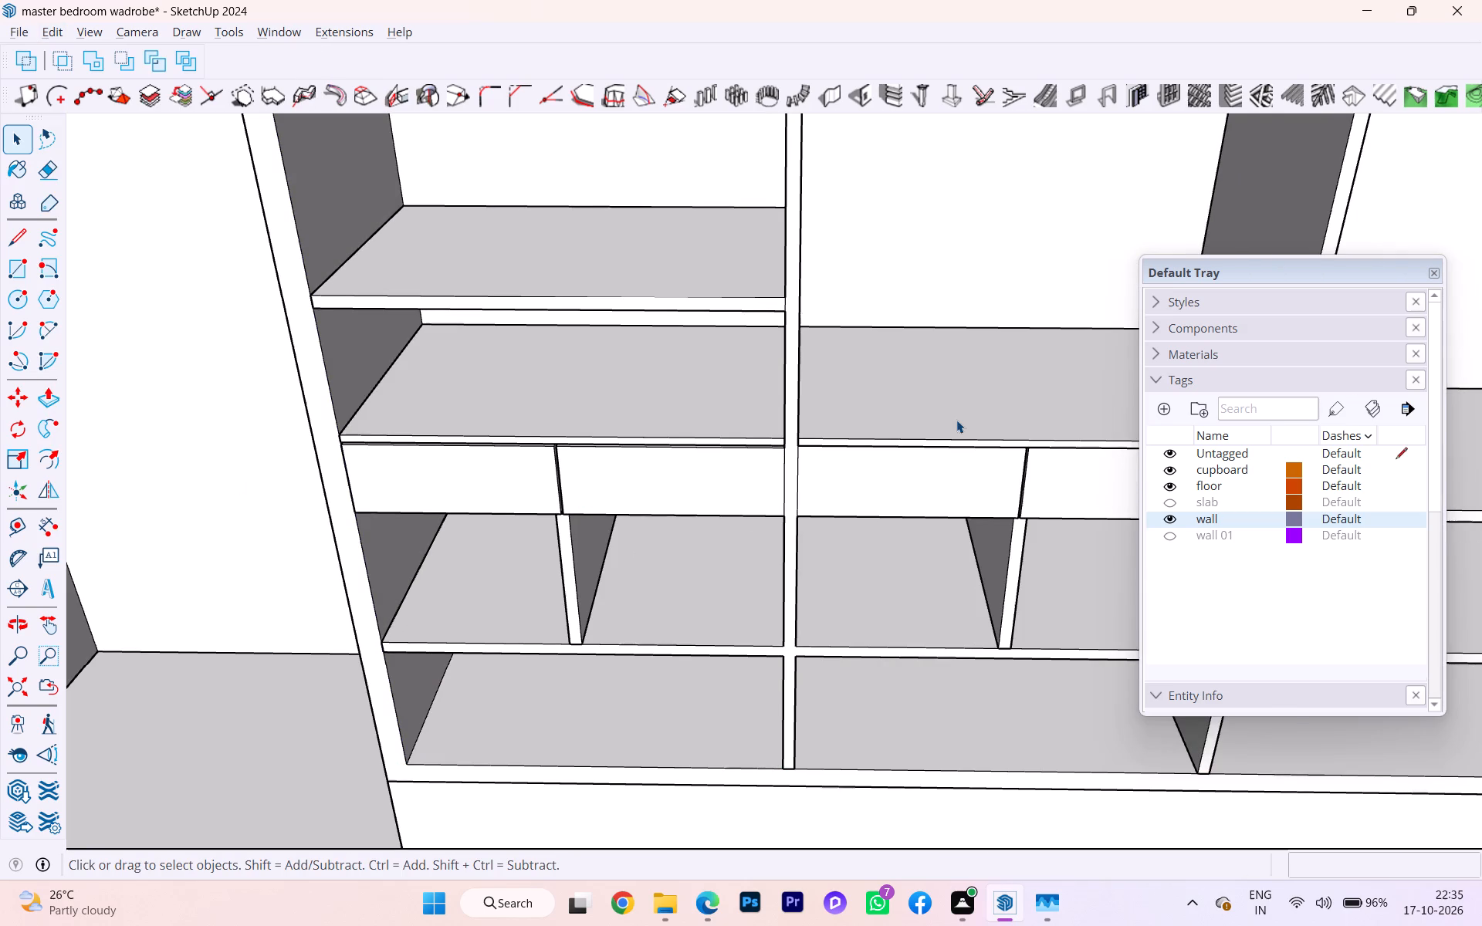
Hide the top panel over the middle bay's two drawers.
scroll(958, 418, "up", 2)
left_click(919, 447)
right_click(918, 440)
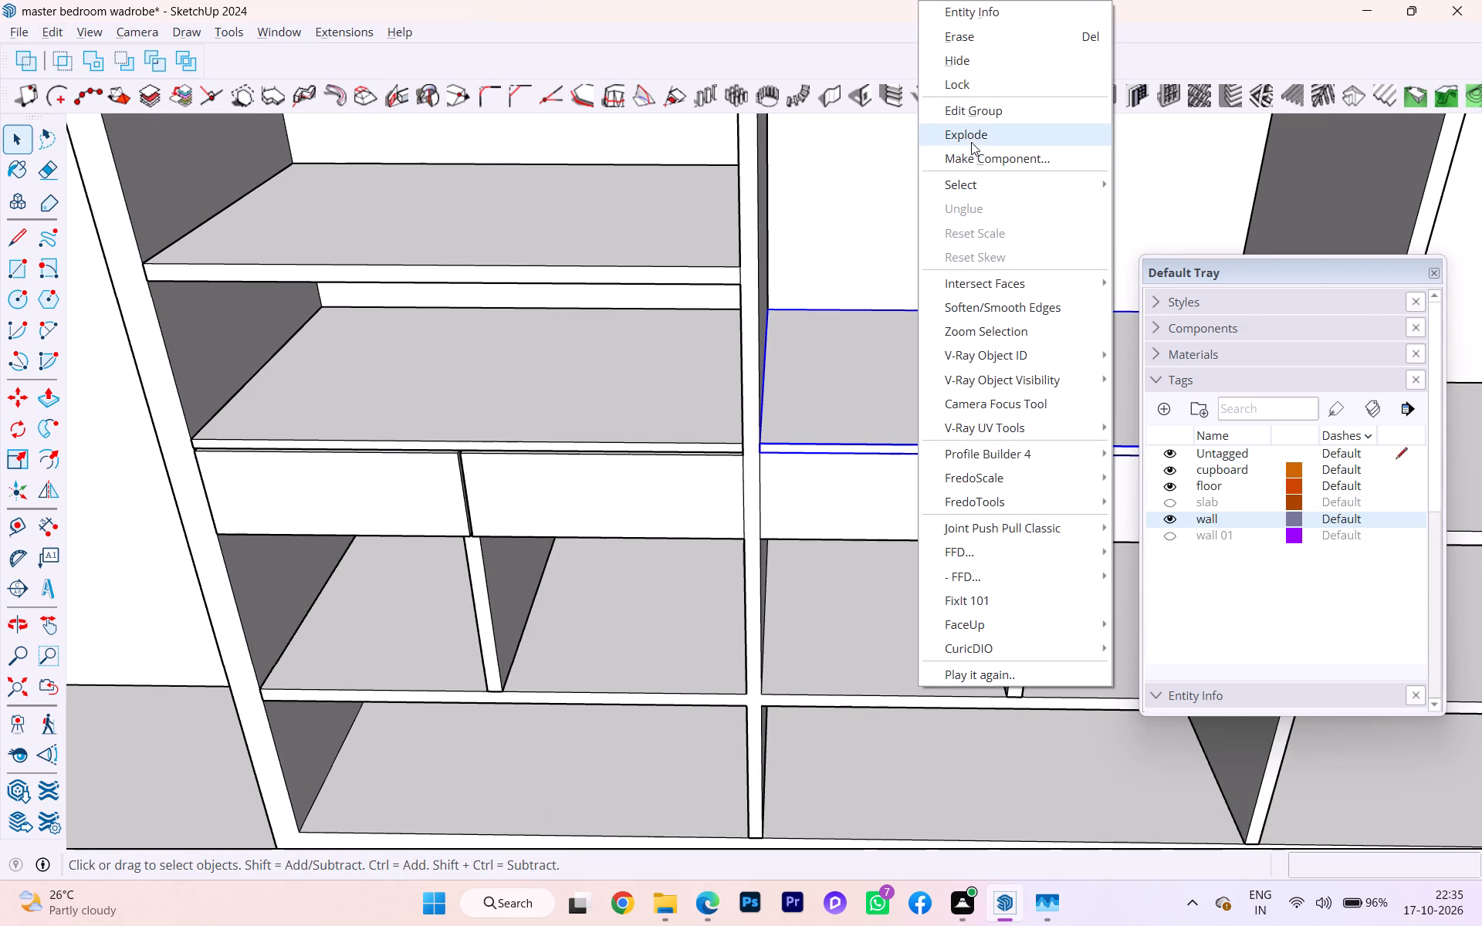
left_click(963, 58)
scroll(410, 414, "down", 2)
middle_click_drag(702, 482, 697, 492)
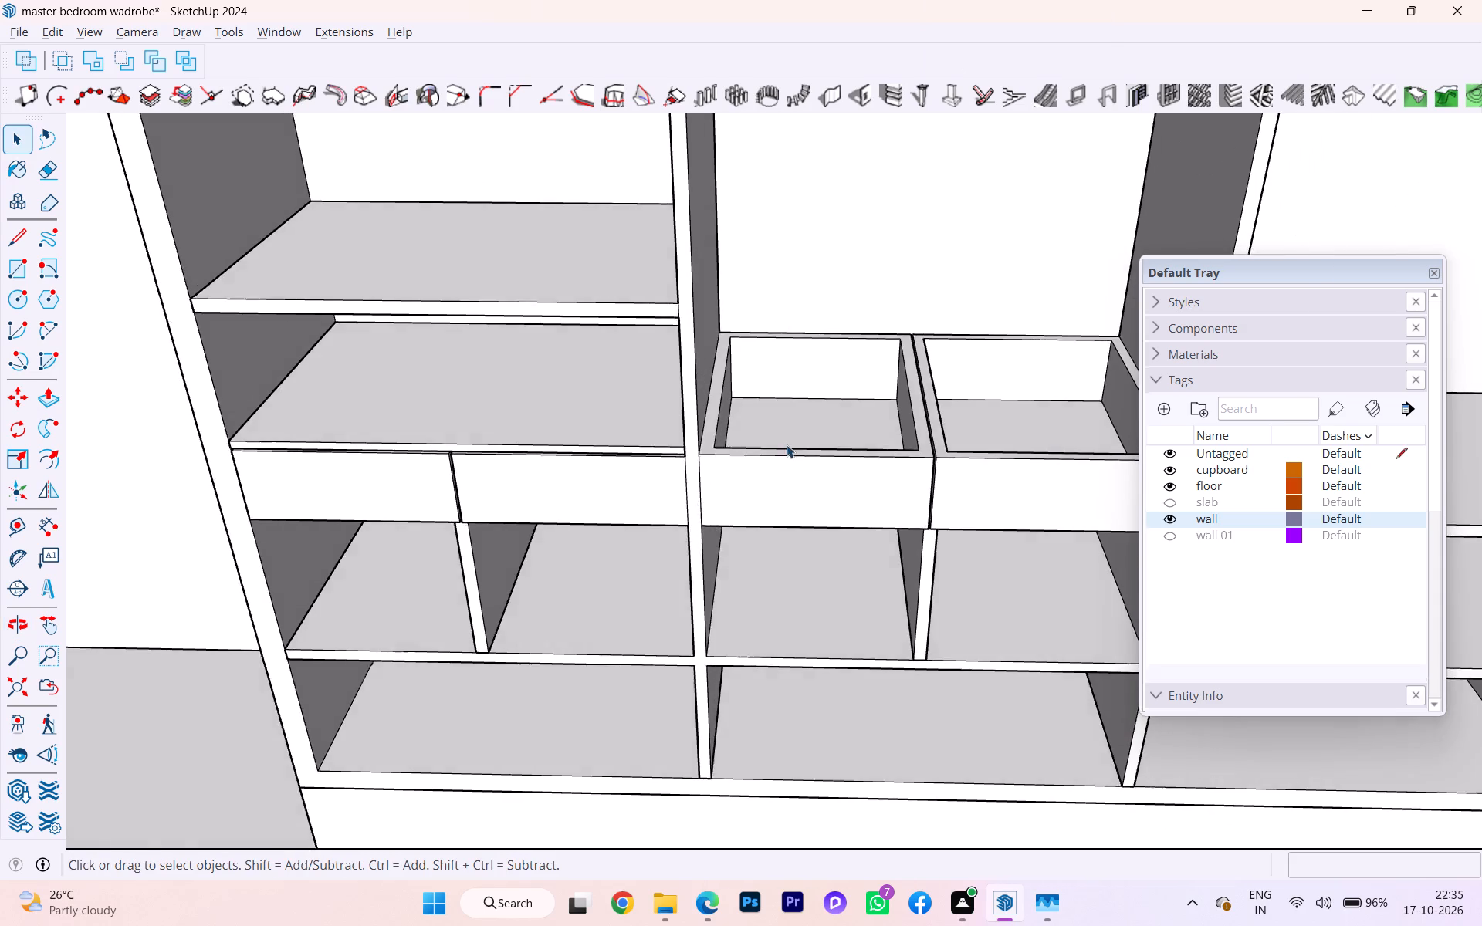
Inside the wardrobe group, push the top rim of the middle bay's left-hand drawer down 0.2".
scroll(787, 444, "up", 6)
scroll(786, 441, "down", 1)
scroll(785, 441, "up", 5)
scroll(731, 453, "down", 1)
scroll(731, 453, "up", 1)
left_click(683, 469)
left_click(688, 459)
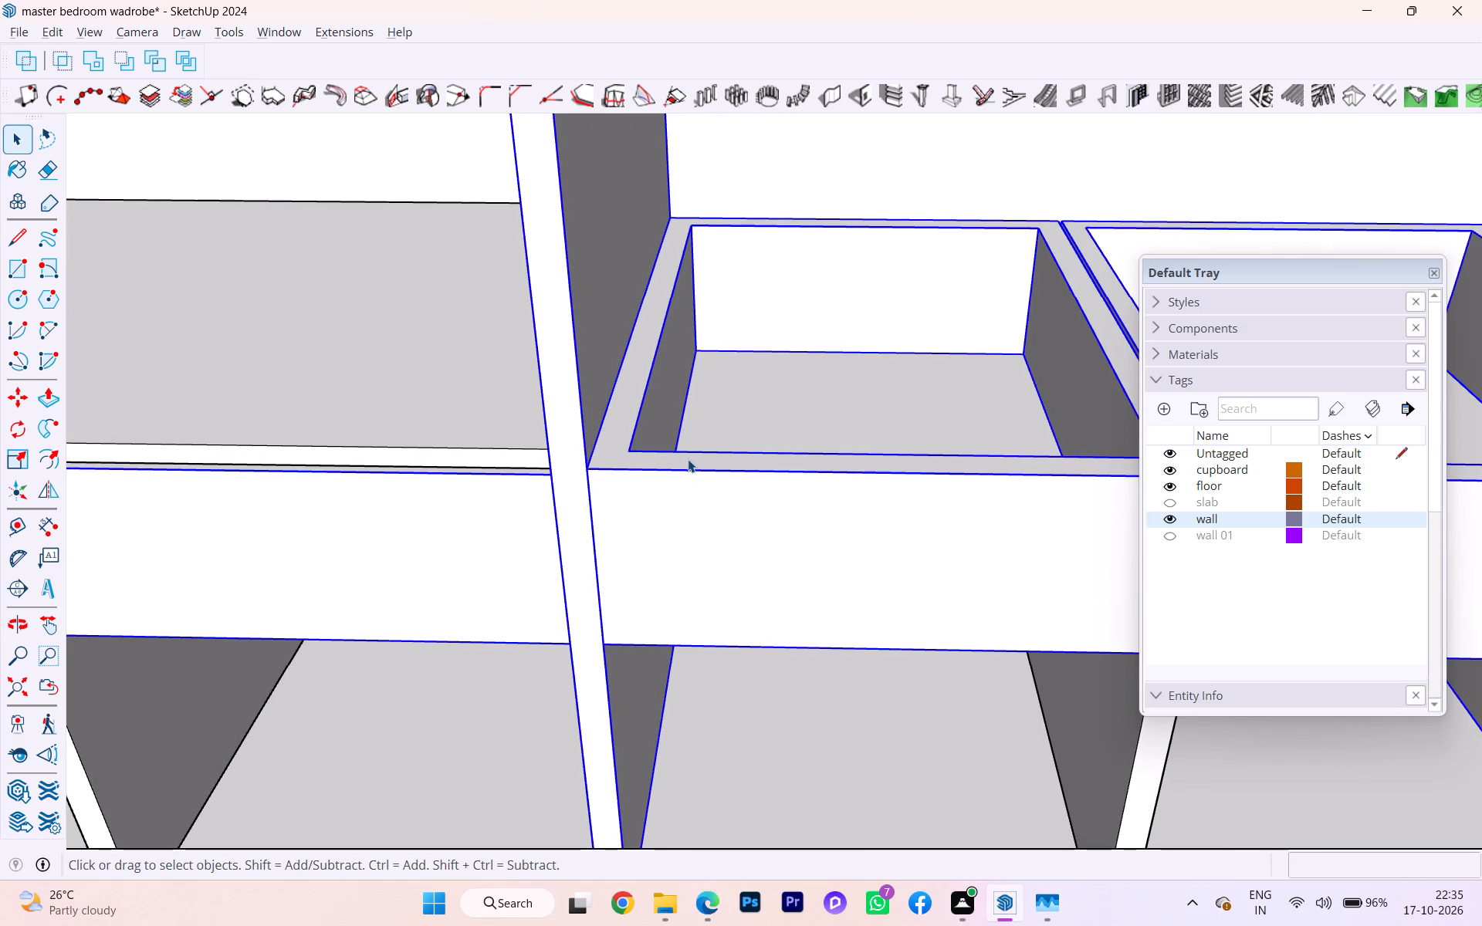
triple_click(688, 459)
double_click(685, 461)
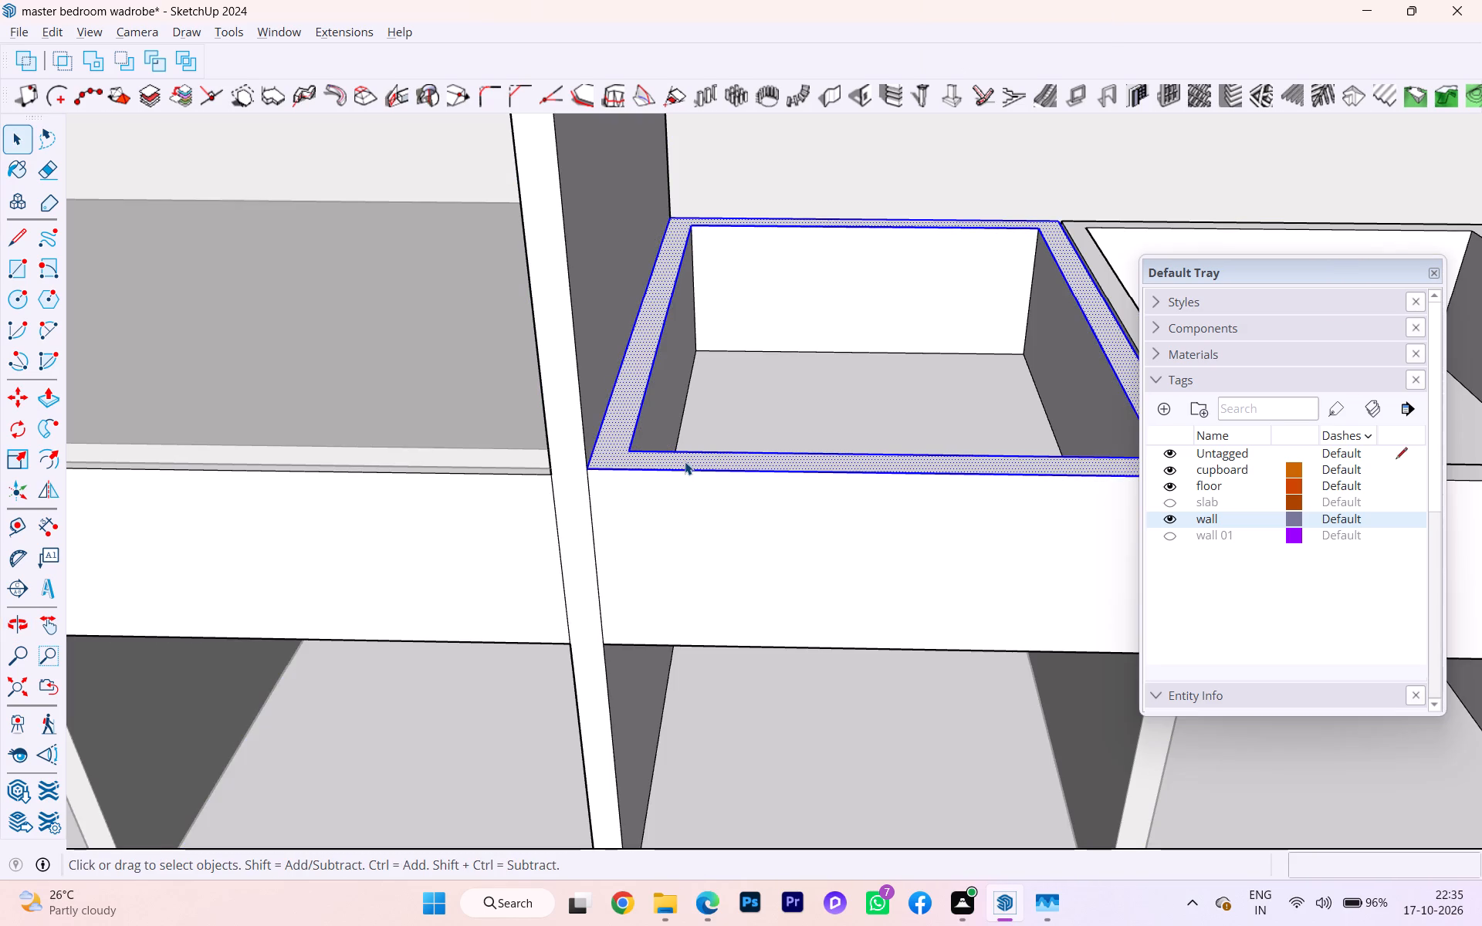
key("p")
left_click(655, 461)
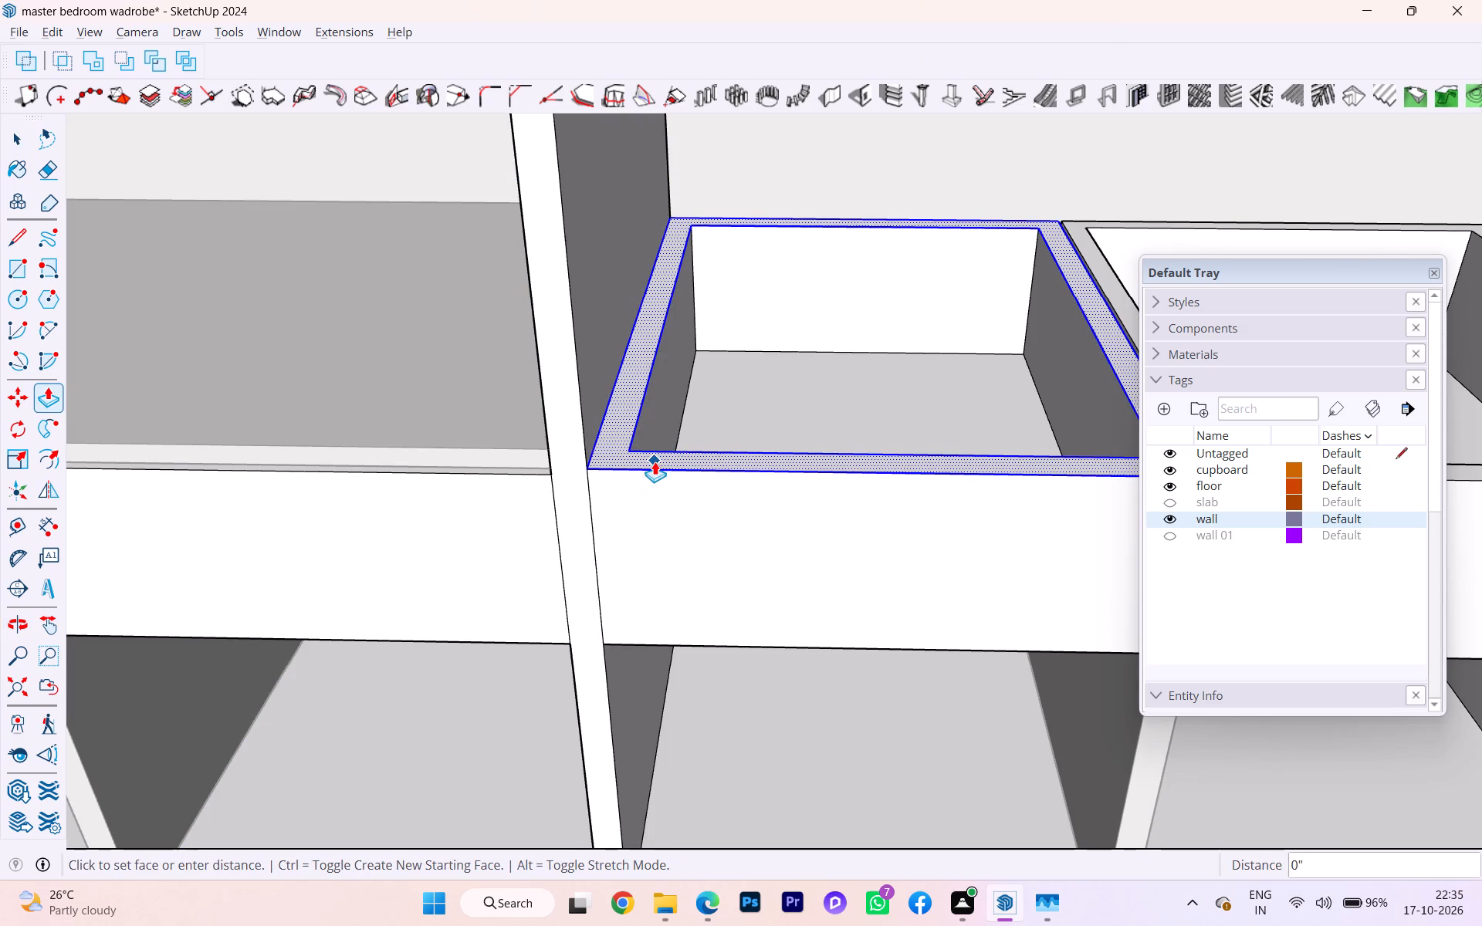
key("0")
type(".22")
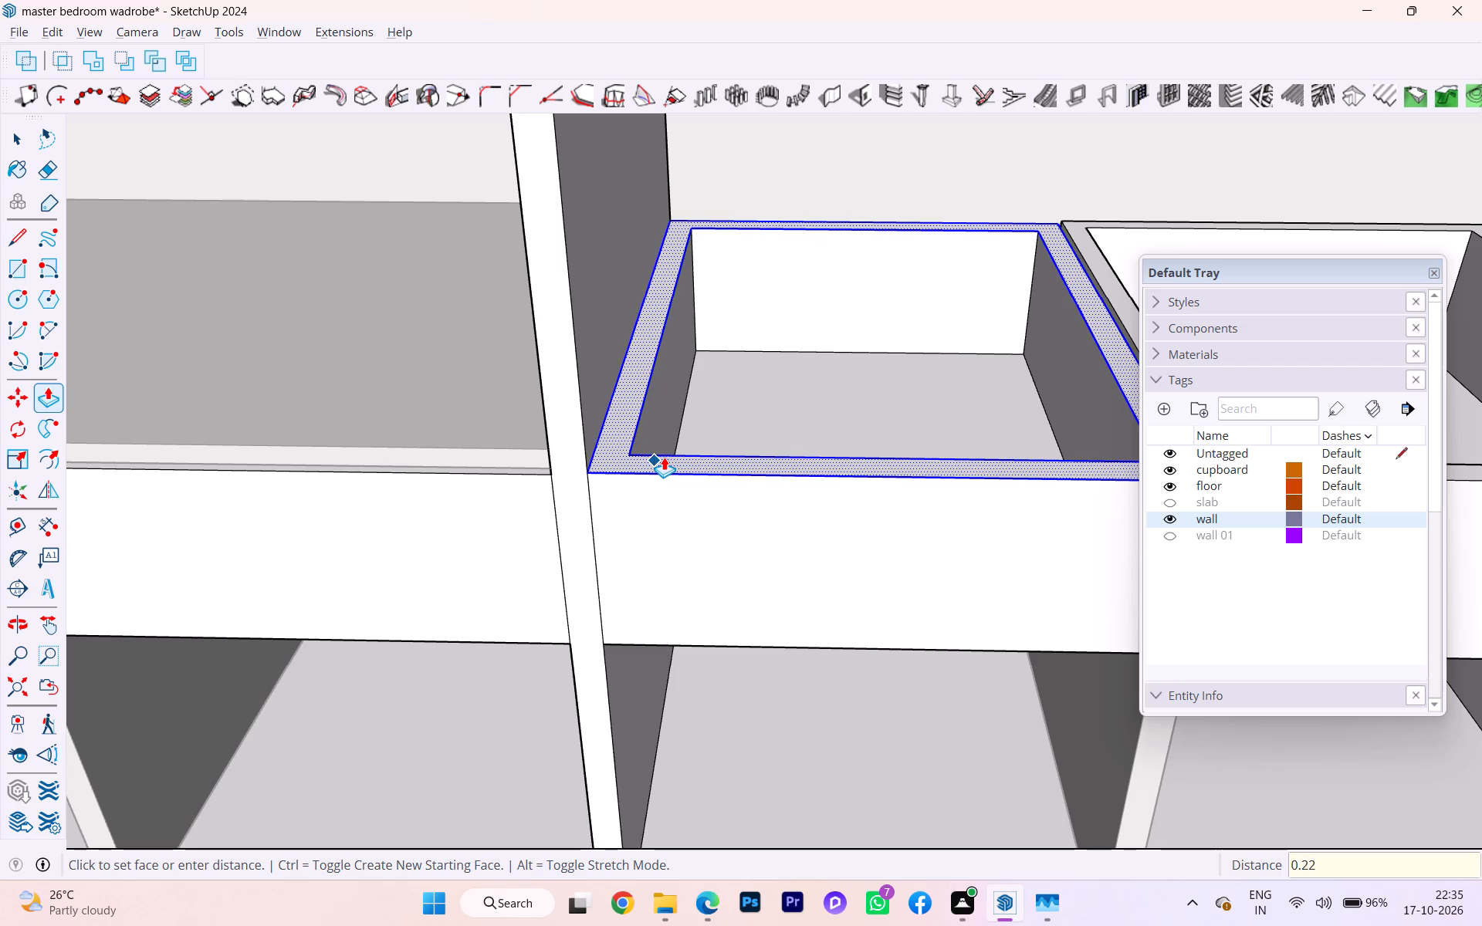
key("BackSpace")
key("Return")
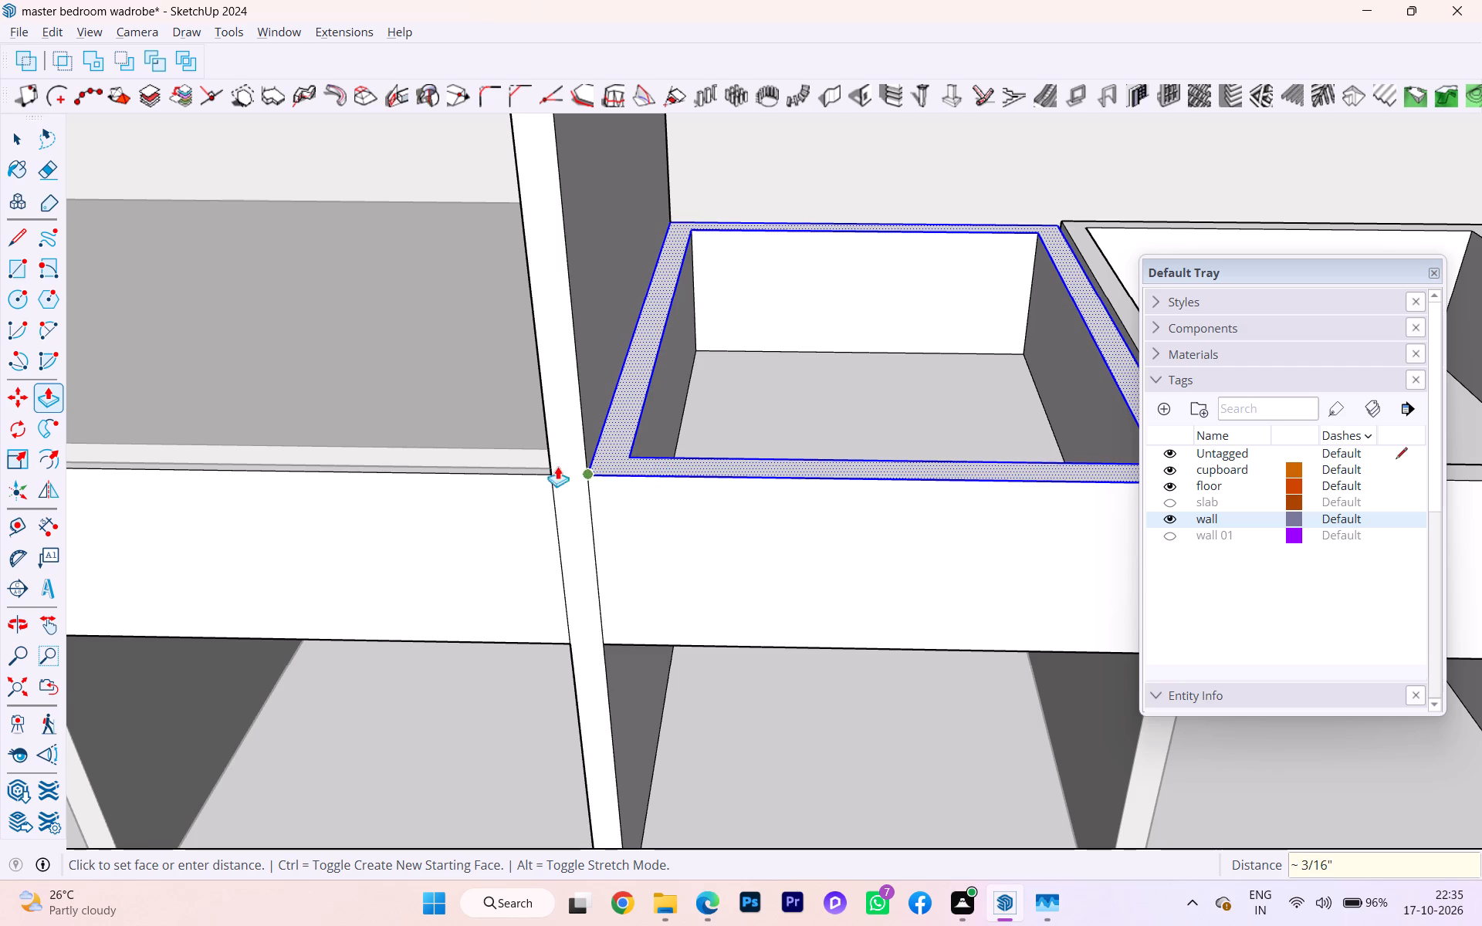
Push the top rim of the middle bay's right-hand drawer down level with the left-hand drawer's rim.
scroll(459, 466, "down", 1)
scroll(356, 473, "down", 4)
scroll(1049, 458, "up", 2)
key("space")
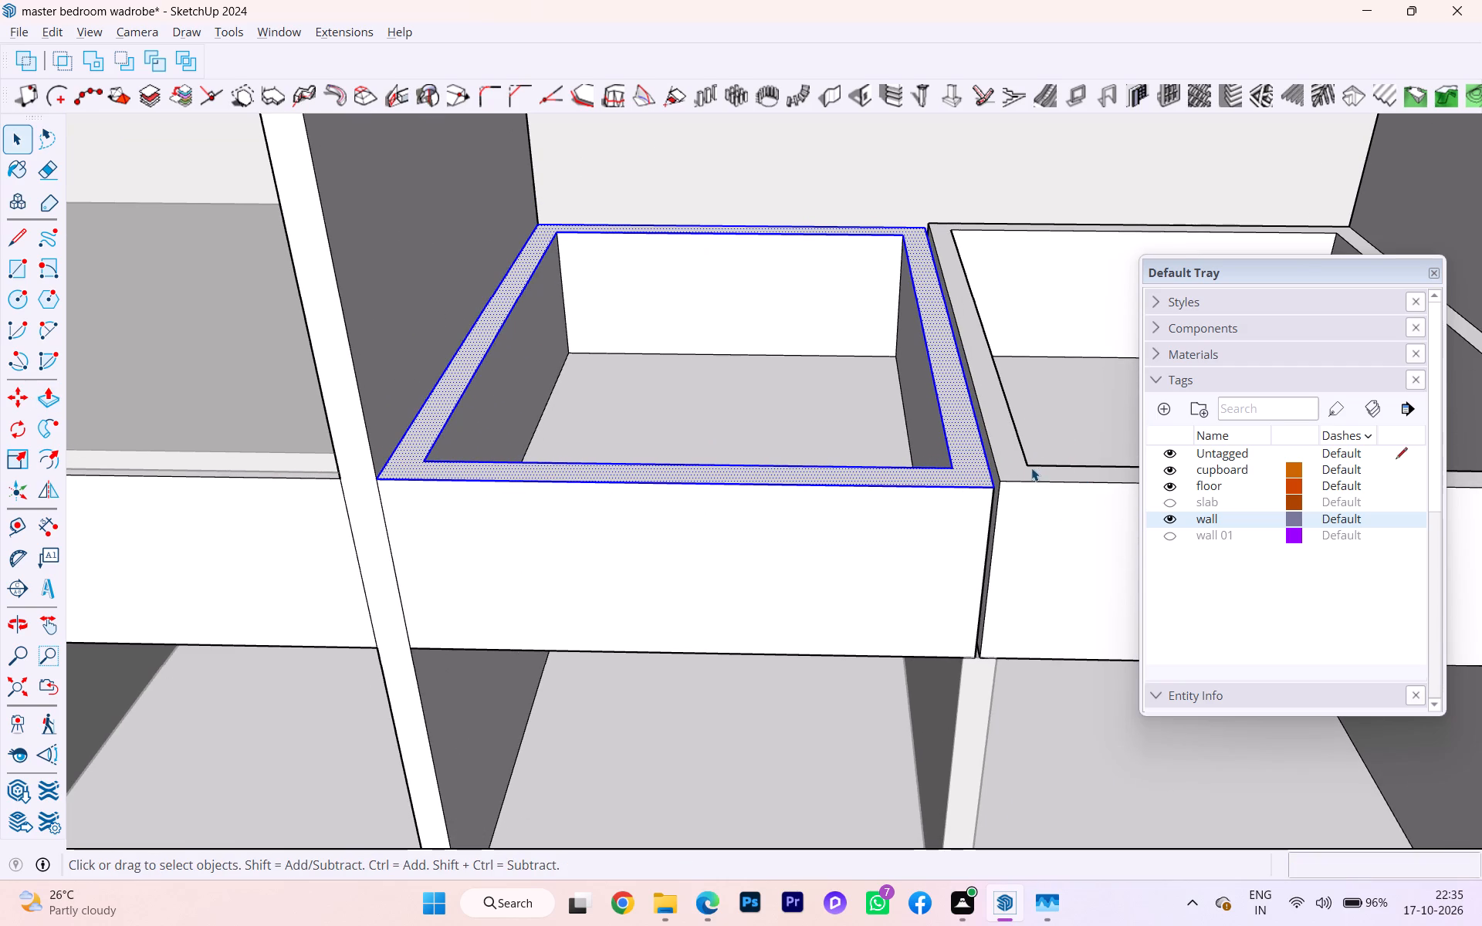
left_click(1010, 464)
key("p")
left_click(1008, 467)
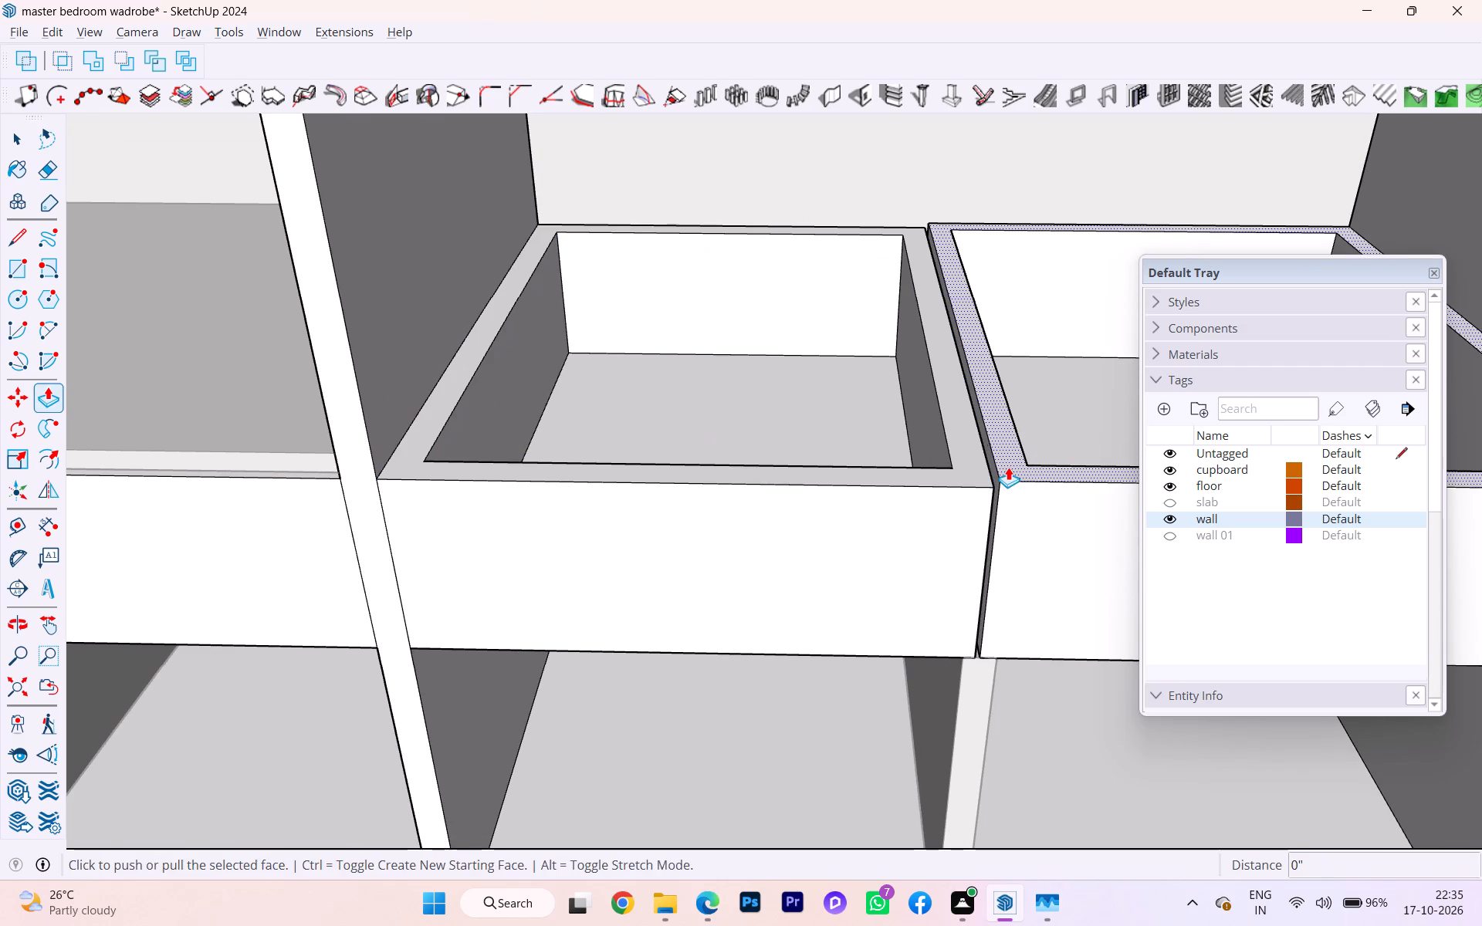
left_click(967, 489)
key("space")
Leave the wardrobe group and unhide the last hidden object, the top panel over the middle bay's drawers.
scroll(687, 459, "down", 2)
scroll(687, 459, "up", 1)
scroll(656, 443, "down", 4)
scroll(653, 443, "up", 2)
scroll(653, 443, "down", 5)
scroll(650, 443, "up", 3)
scroll(650, 443, "down", 2)
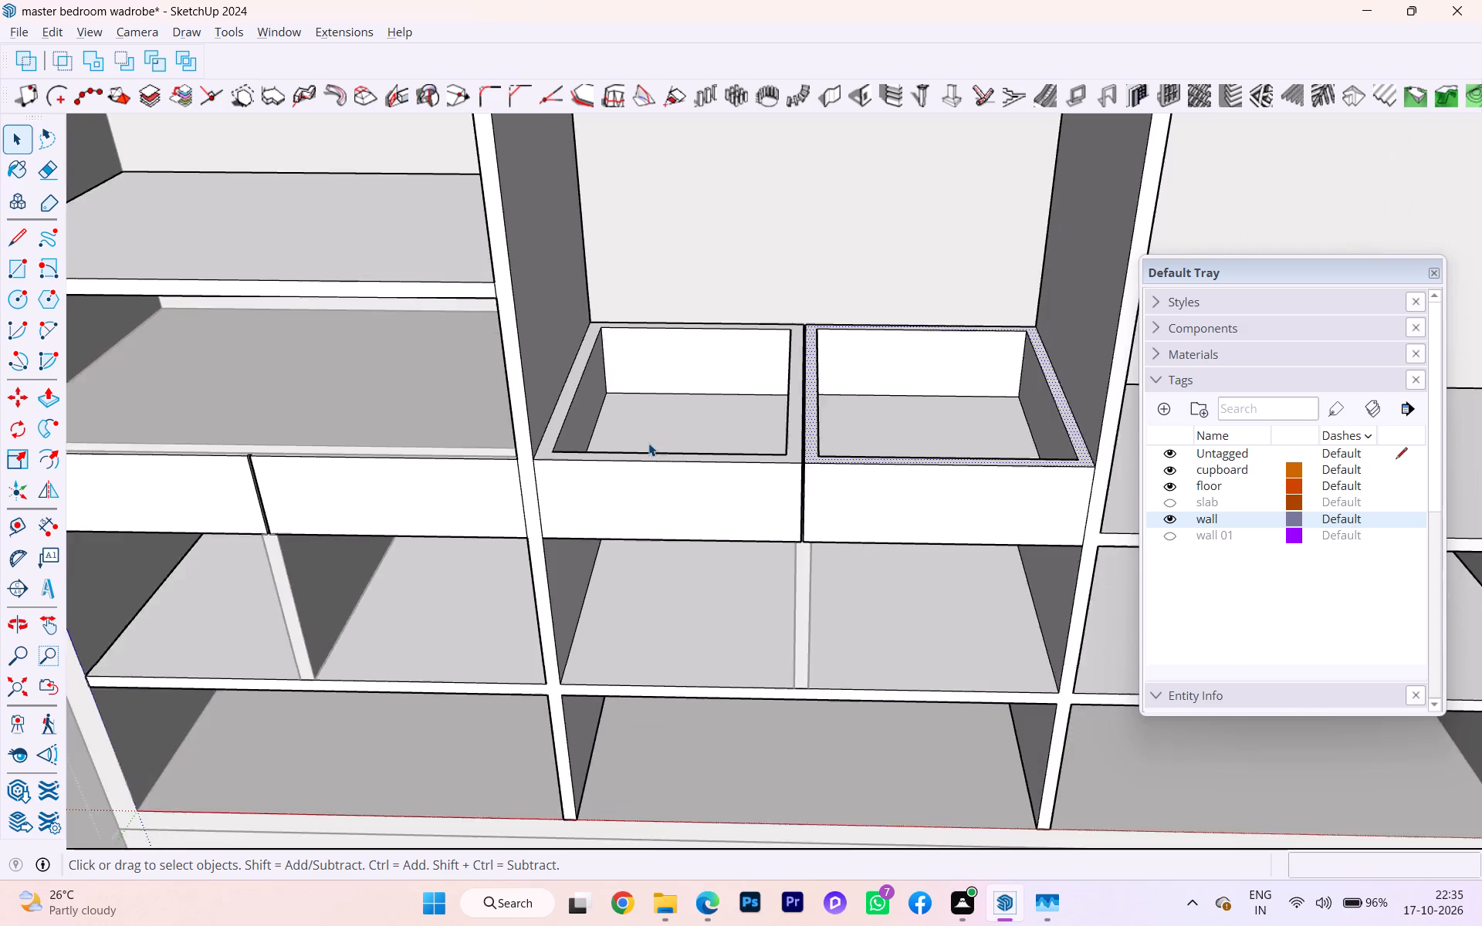
scroll(648, 443, "down", 4)
left_click(192, 765)
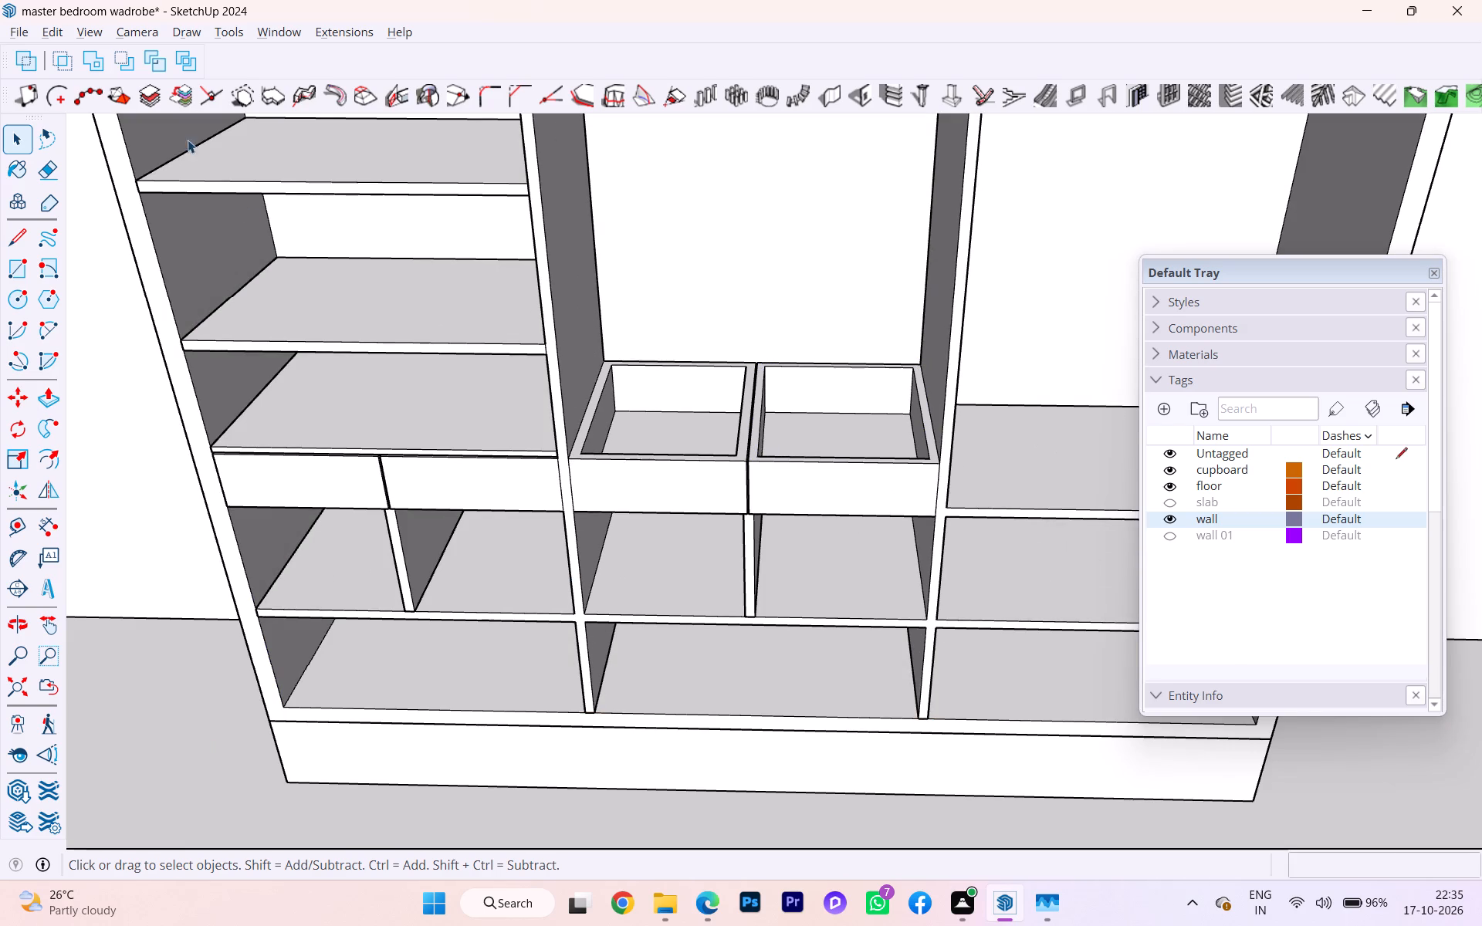
left_click(55, 30)
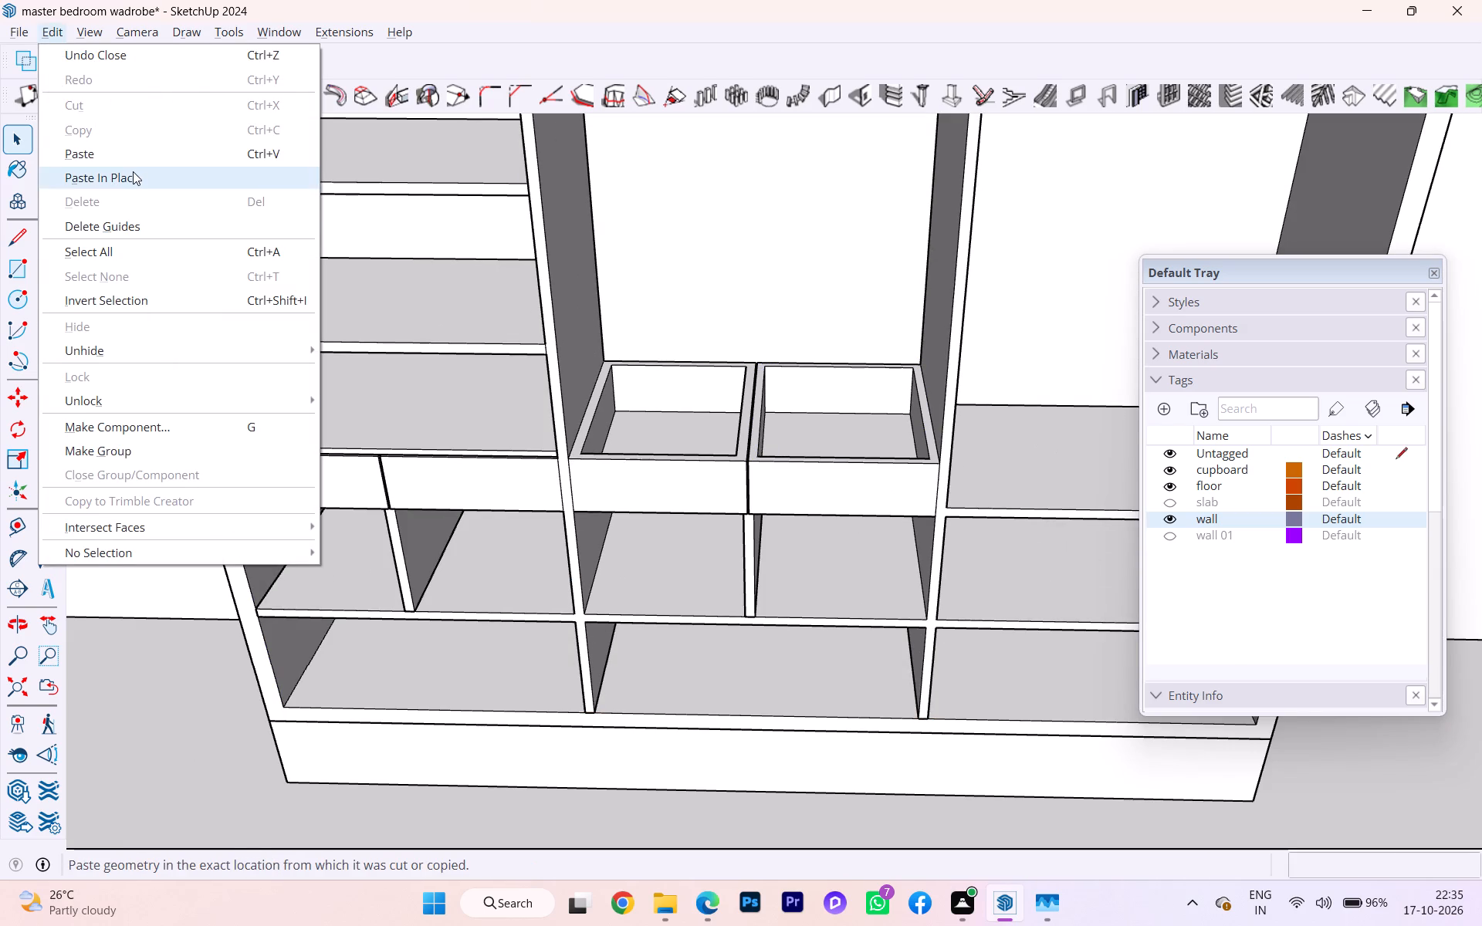
left_click(143, 352)
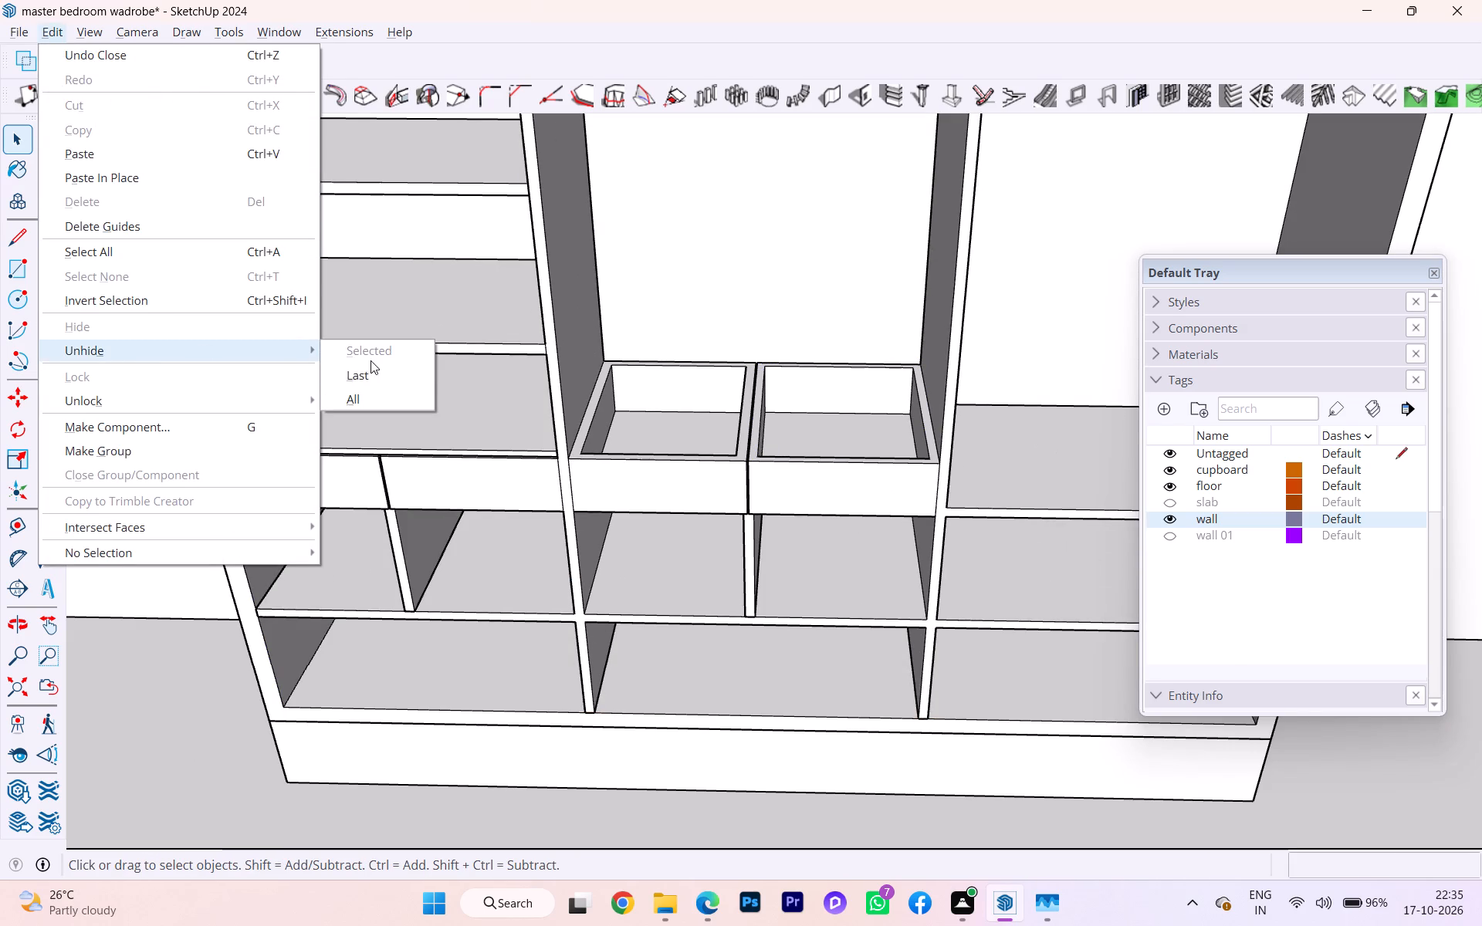
left_click(370, 373)
left_click(159, 658)
Examine the clearance between the middle bay's drawers and the panel above them.
scroll(606, 460, "down", 1)
middle_click_drag(607, 459, 618, 316)
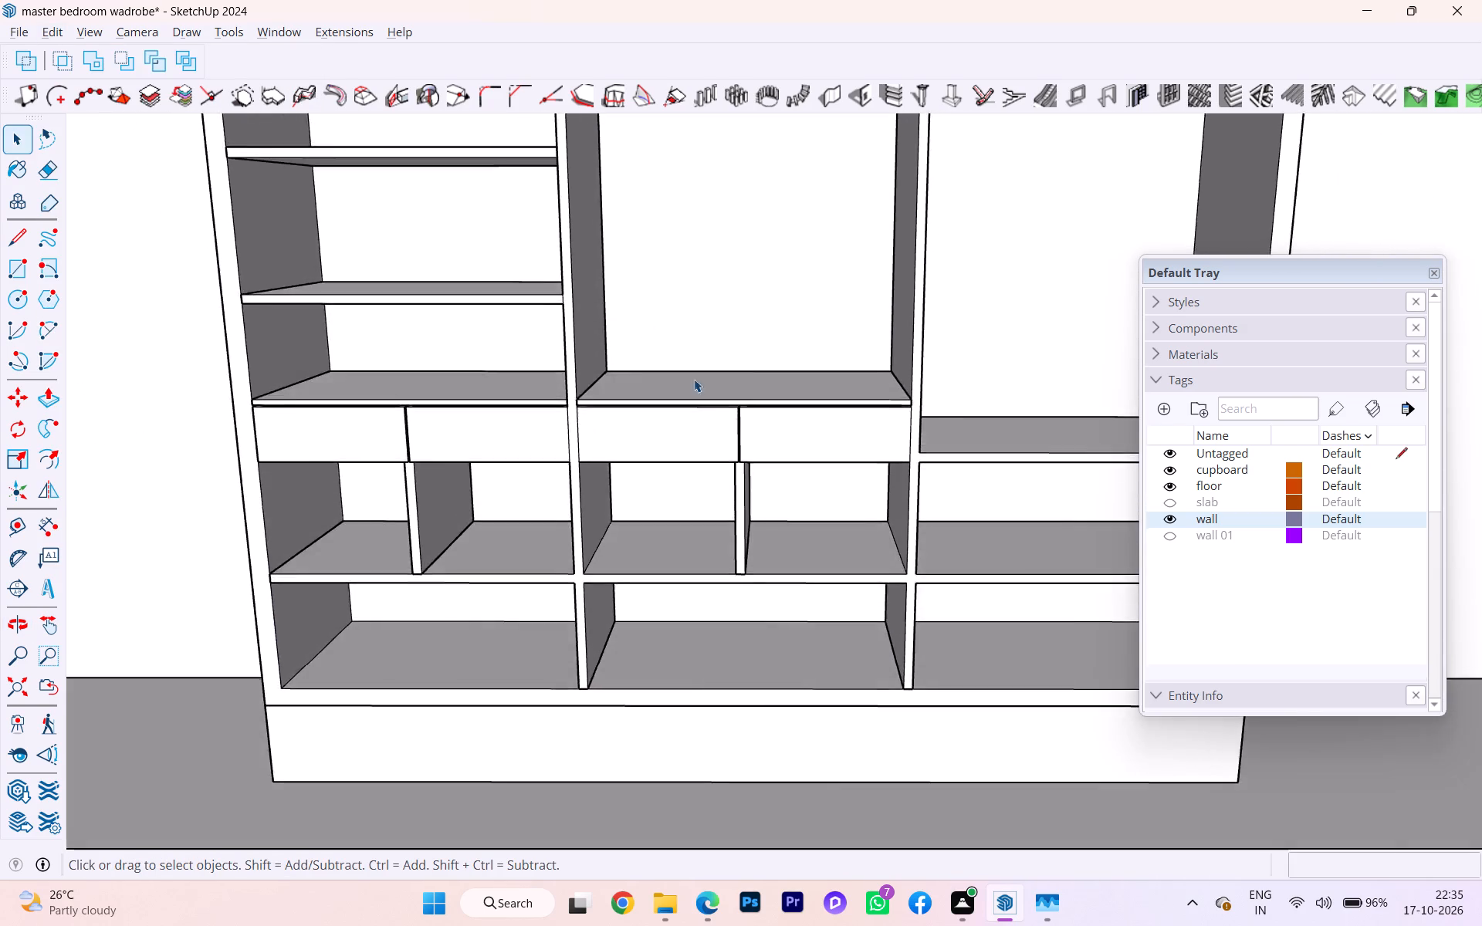
scroll(740, 419, "down", 1)
scroll(754, 413, "up", 10)
scroll(946, 396, "up", 4)
scroll(949, 396, "down", 1)
scroll(949, 396, "up", 5)
scroll(843, 450, "down", 2)
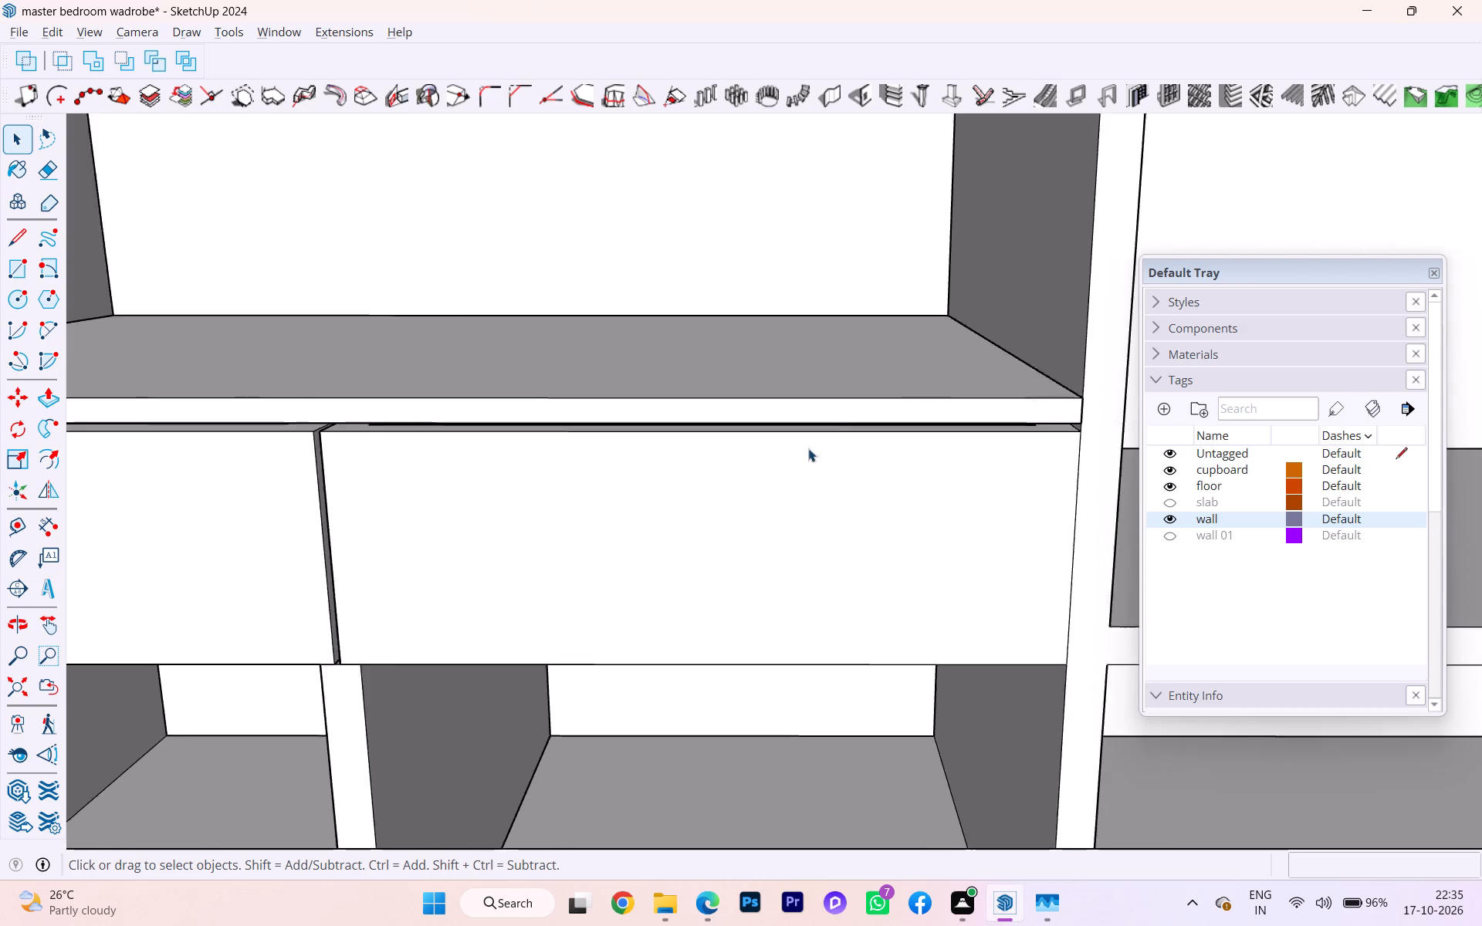
scroll(808, 448, "down", 6)
middle_click_drag(635, 463, 637, 477)
scroll(592, 508, "up", 3)
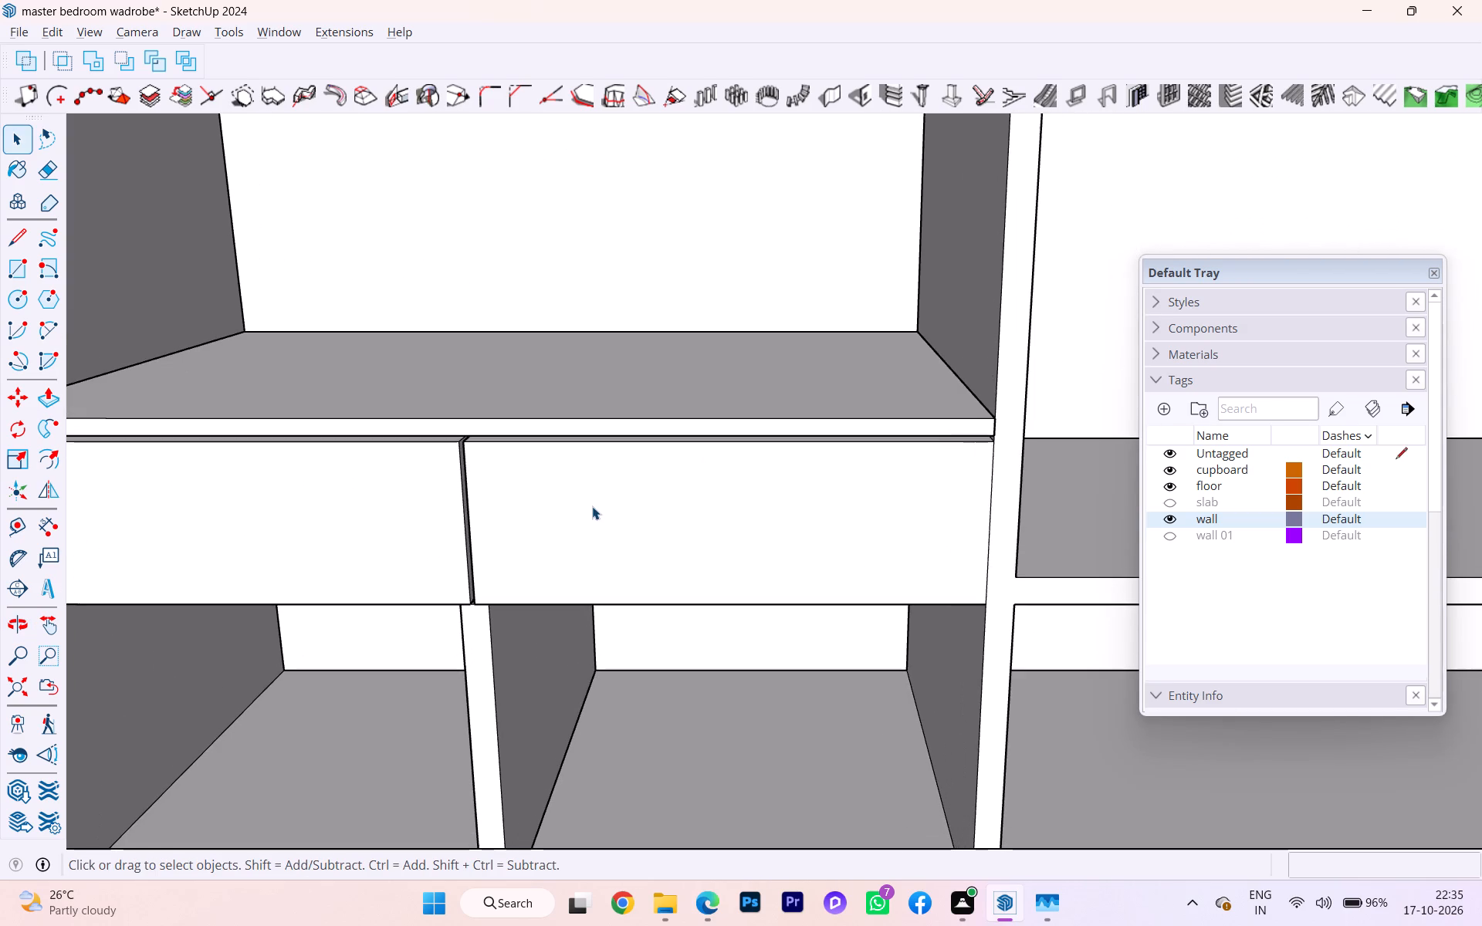
Select the front face of the middle bay's right-hand drawer and review it within the whole wardrobe.
left_click(592, 506)
triple_click(594, 506)
double_click(623, 505)
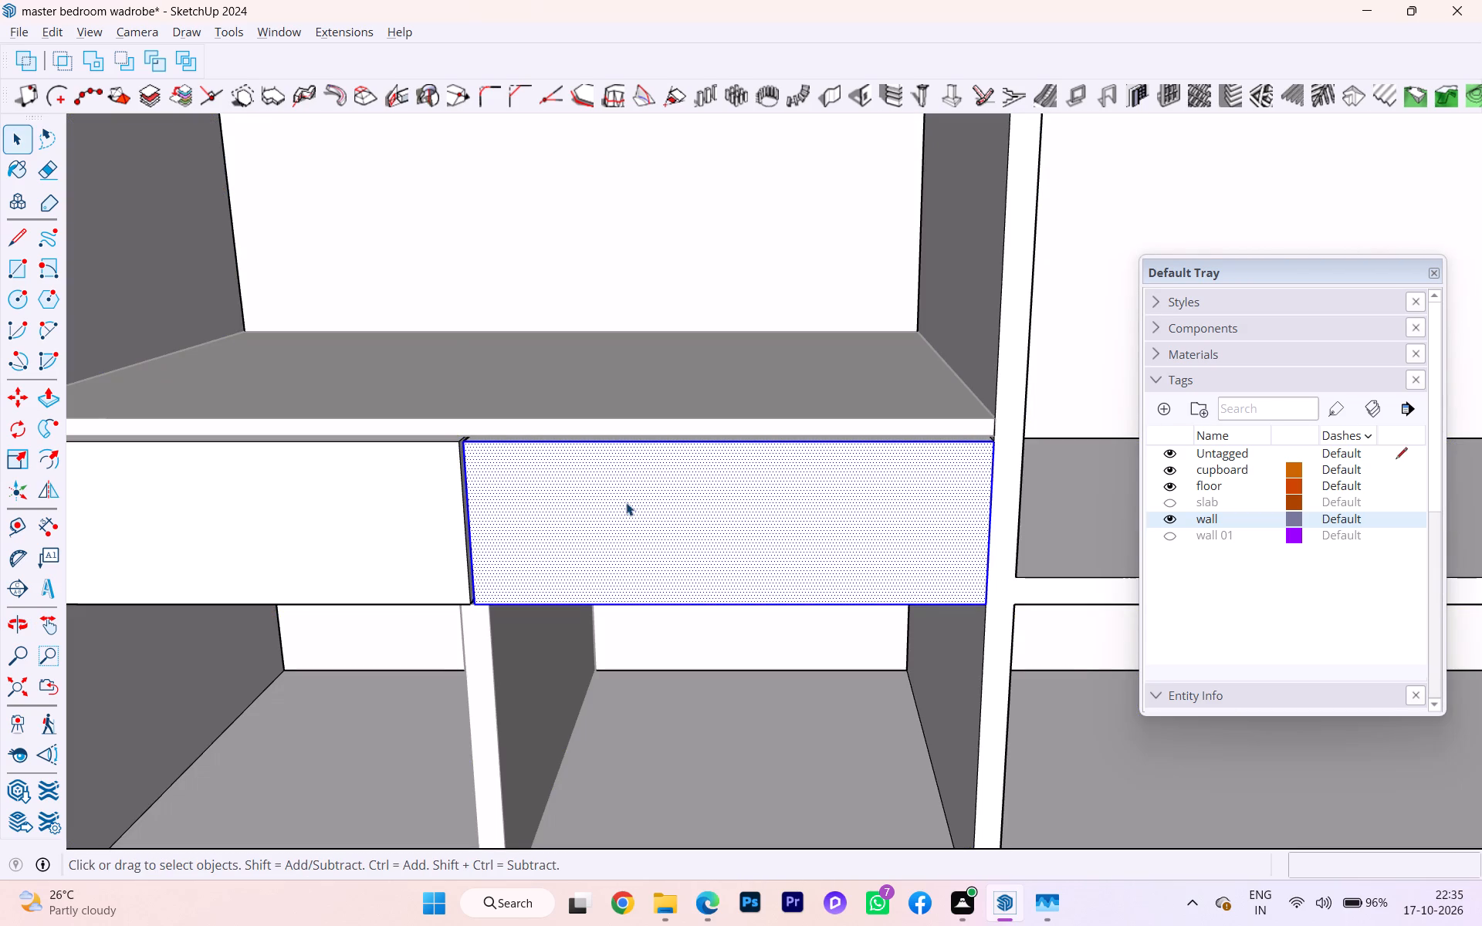
scroll(450, 492, "down", 6)
scroll(343, 496, "up", 1)
scroll(343, 496, "down", 4)
scroll(349, 488, "up", 1)
scroll(349, 488, "down", 4)
scroll(349, 488, "up", 1)
scroll(349, 488, "down", 1)
scroll(349, 488, "up", 1)
scroll(349, 488, "down", 4)
scroll(350, 488, "up", 1)
scroll(354, 488, "down", 1)
scroll(355, 488, "up", 1)
scroll(356, 488, "down", 10)
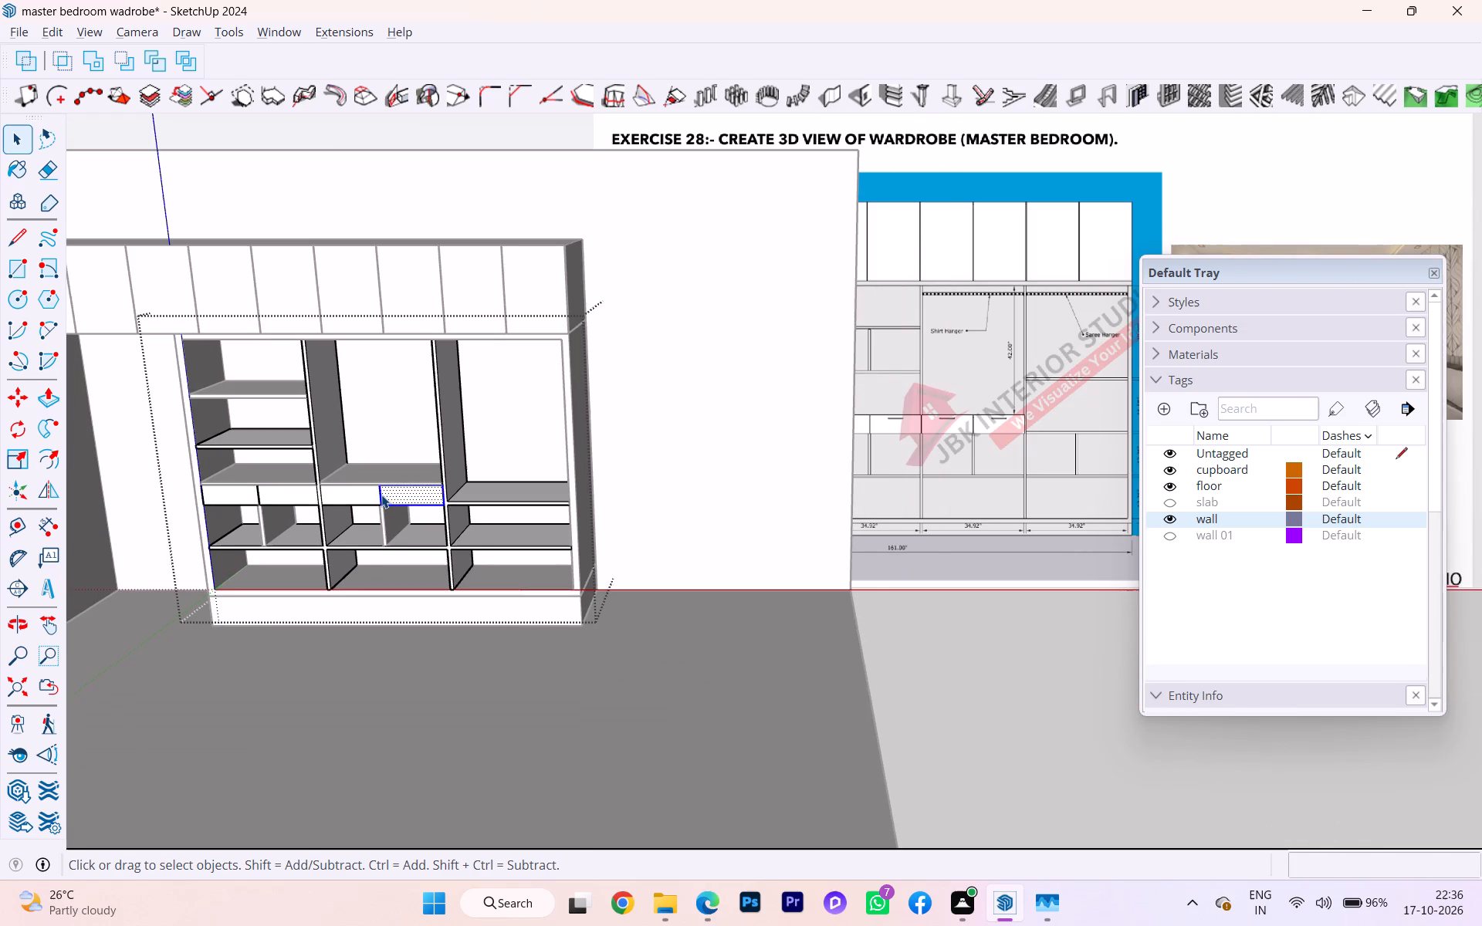
scroll(367, 469, "up", 4)
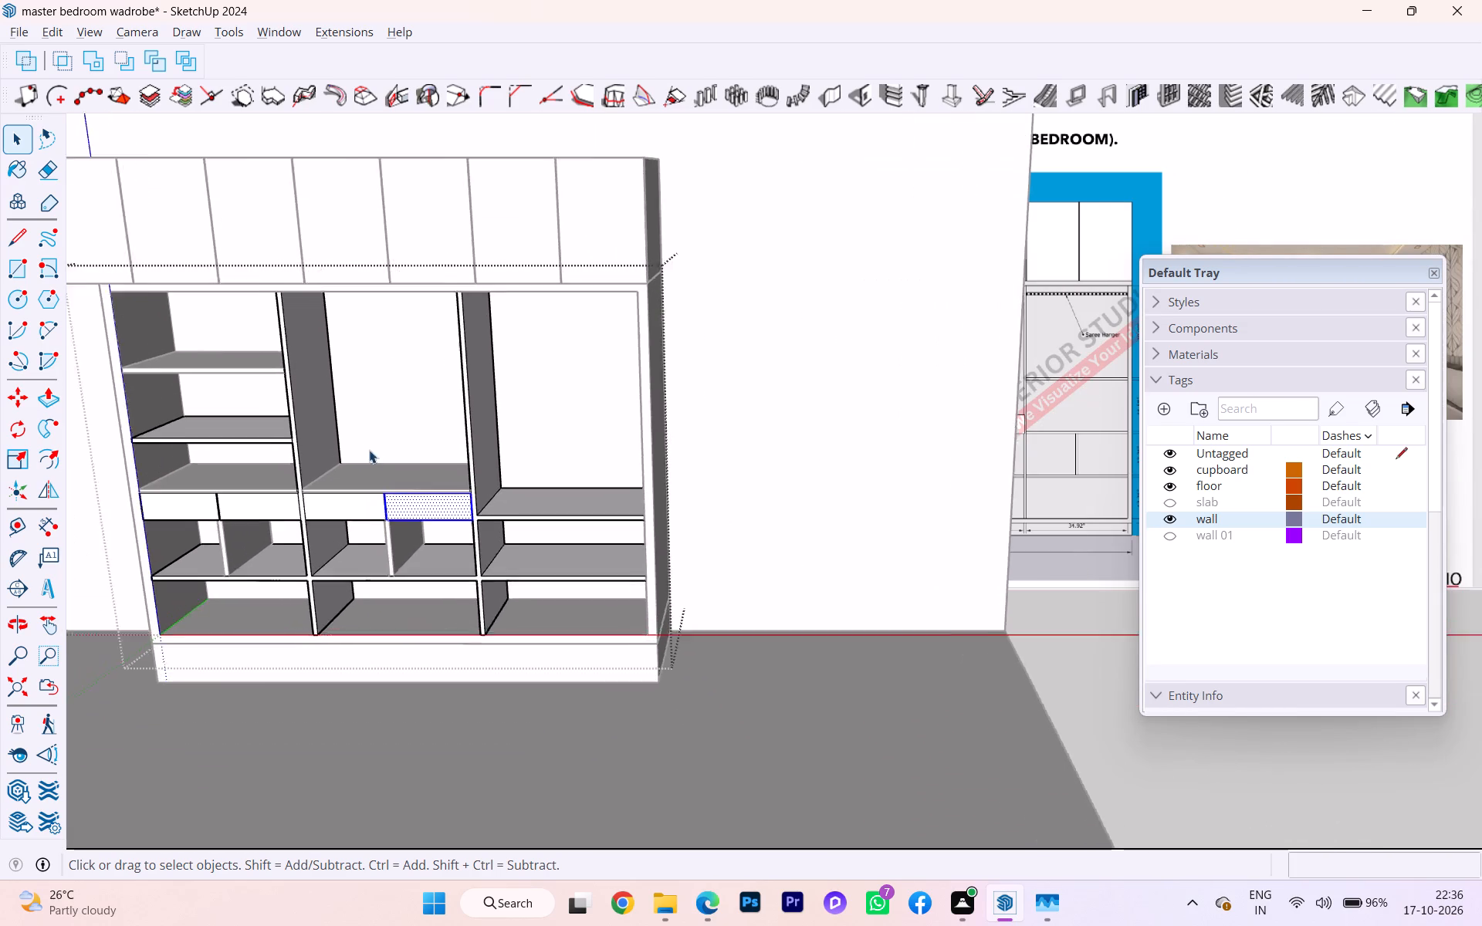
scroll(369, 450, "up", 5)
scroll(386, 468, "down", 2)
scroll(386, 468, "up", 8)
scroll(395, 460, "down", 4)
scroll(395, 460, "up", 1)
scroll(395, 460, "down", 4)
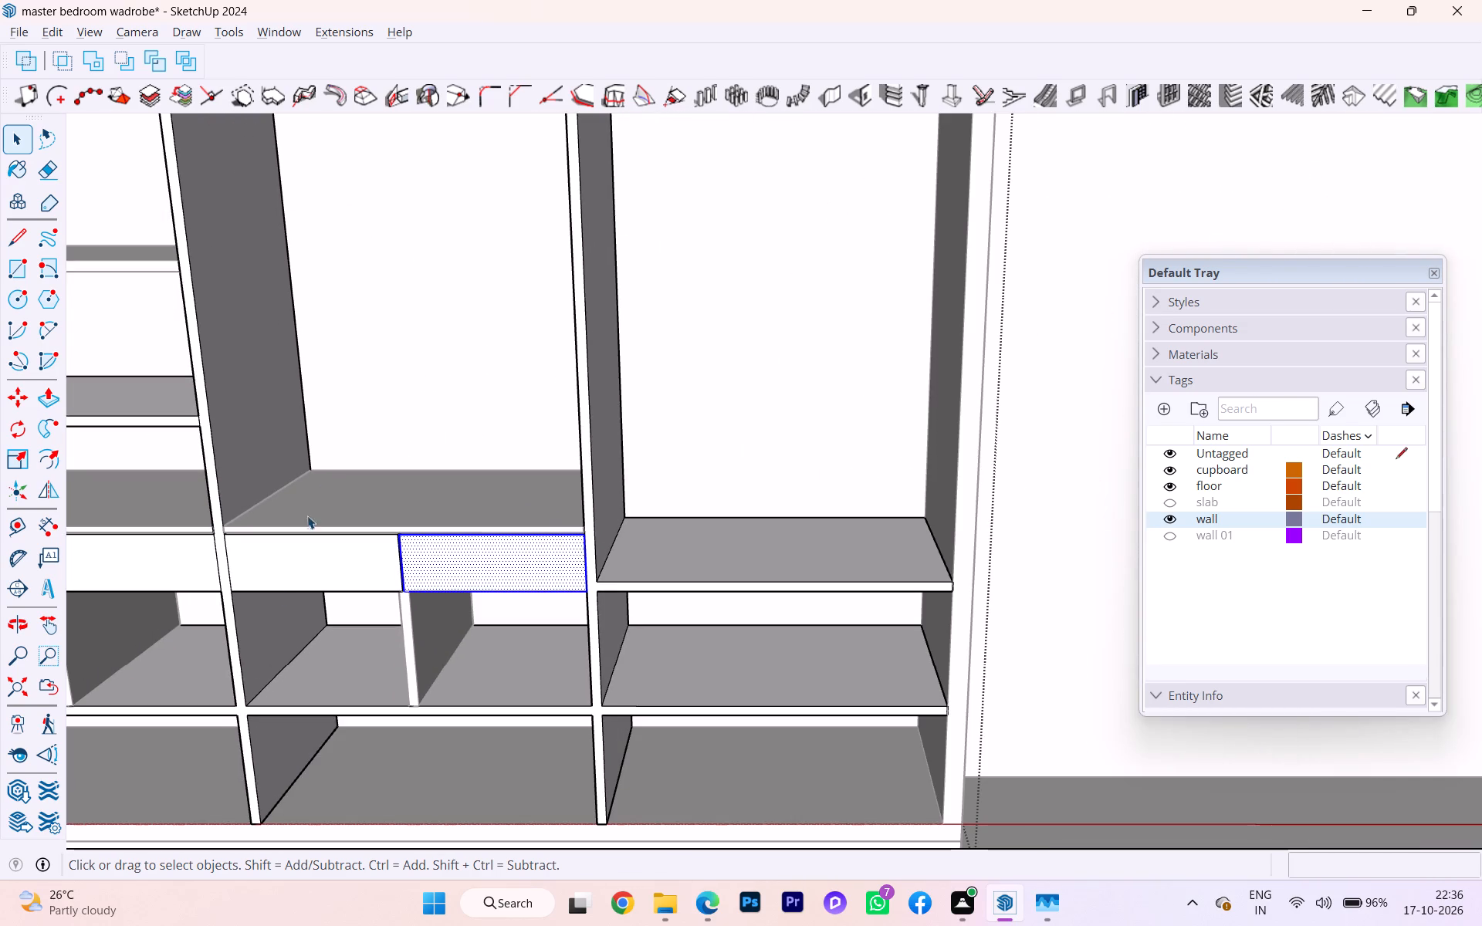
Open 3D Warehouse and search its models for "wadrobe handle".
left_click(9, 789)
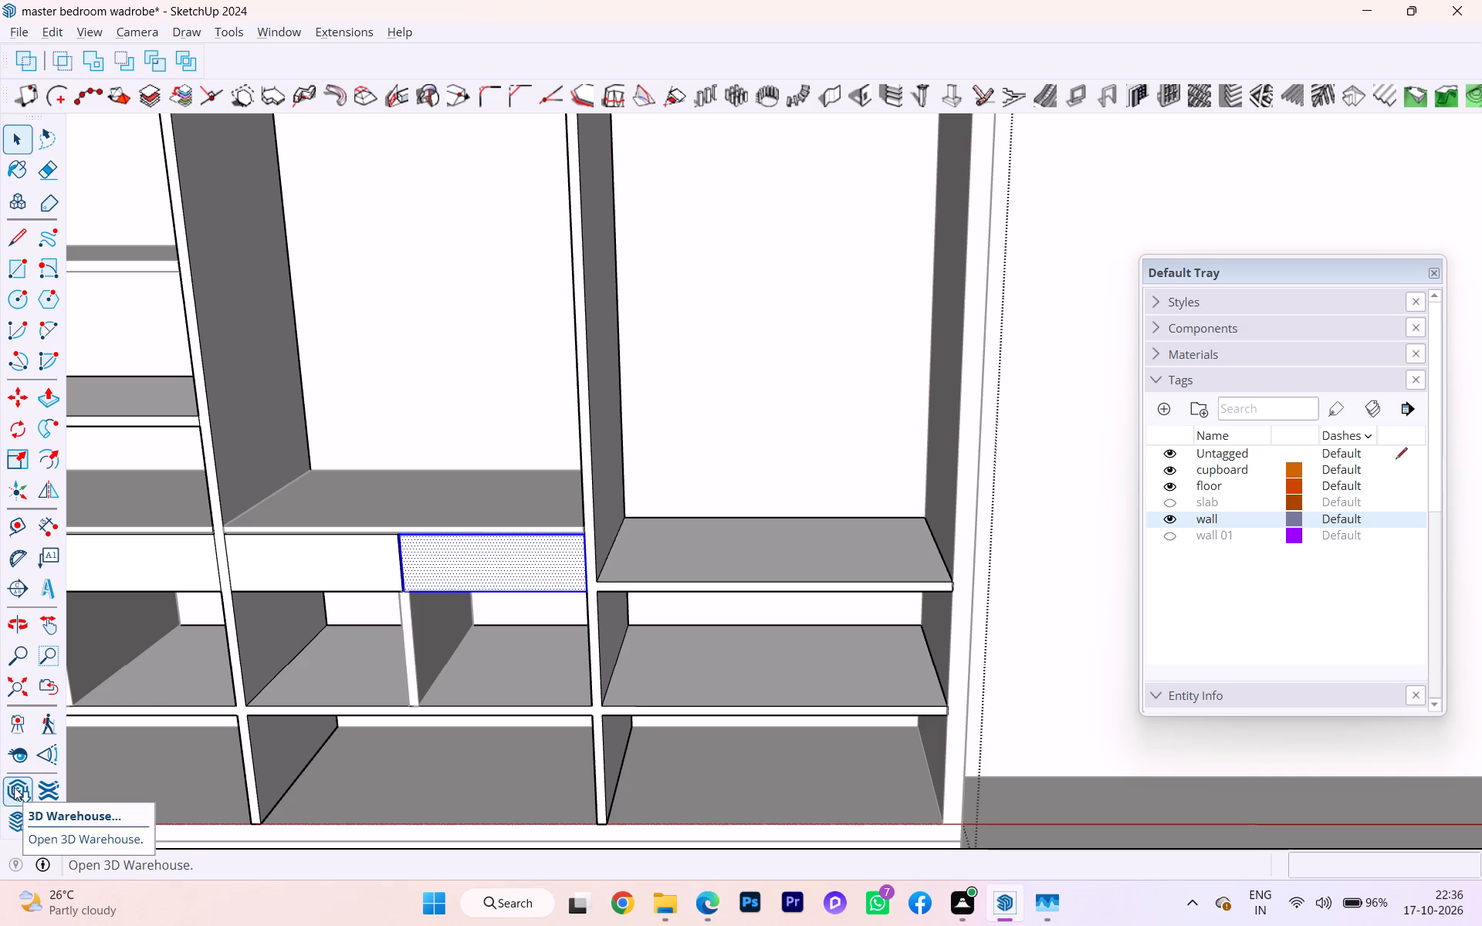
double_click(12, 785)
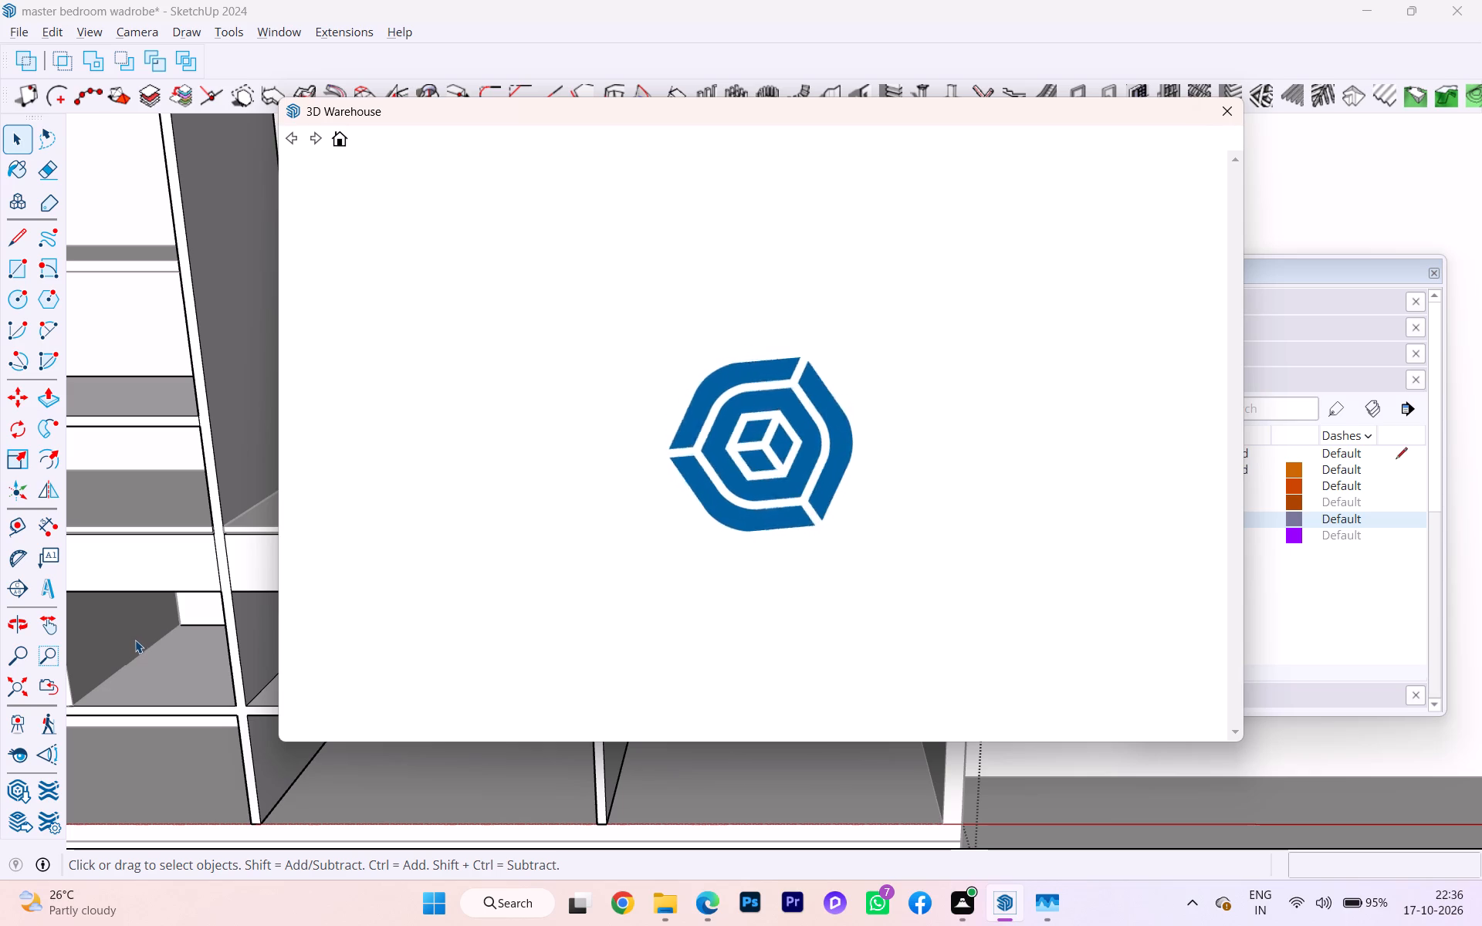
scroll(726, 603, "up", 1)
scroll(726, 603, "down", 4)
scroll(526, 590, "up", 1)
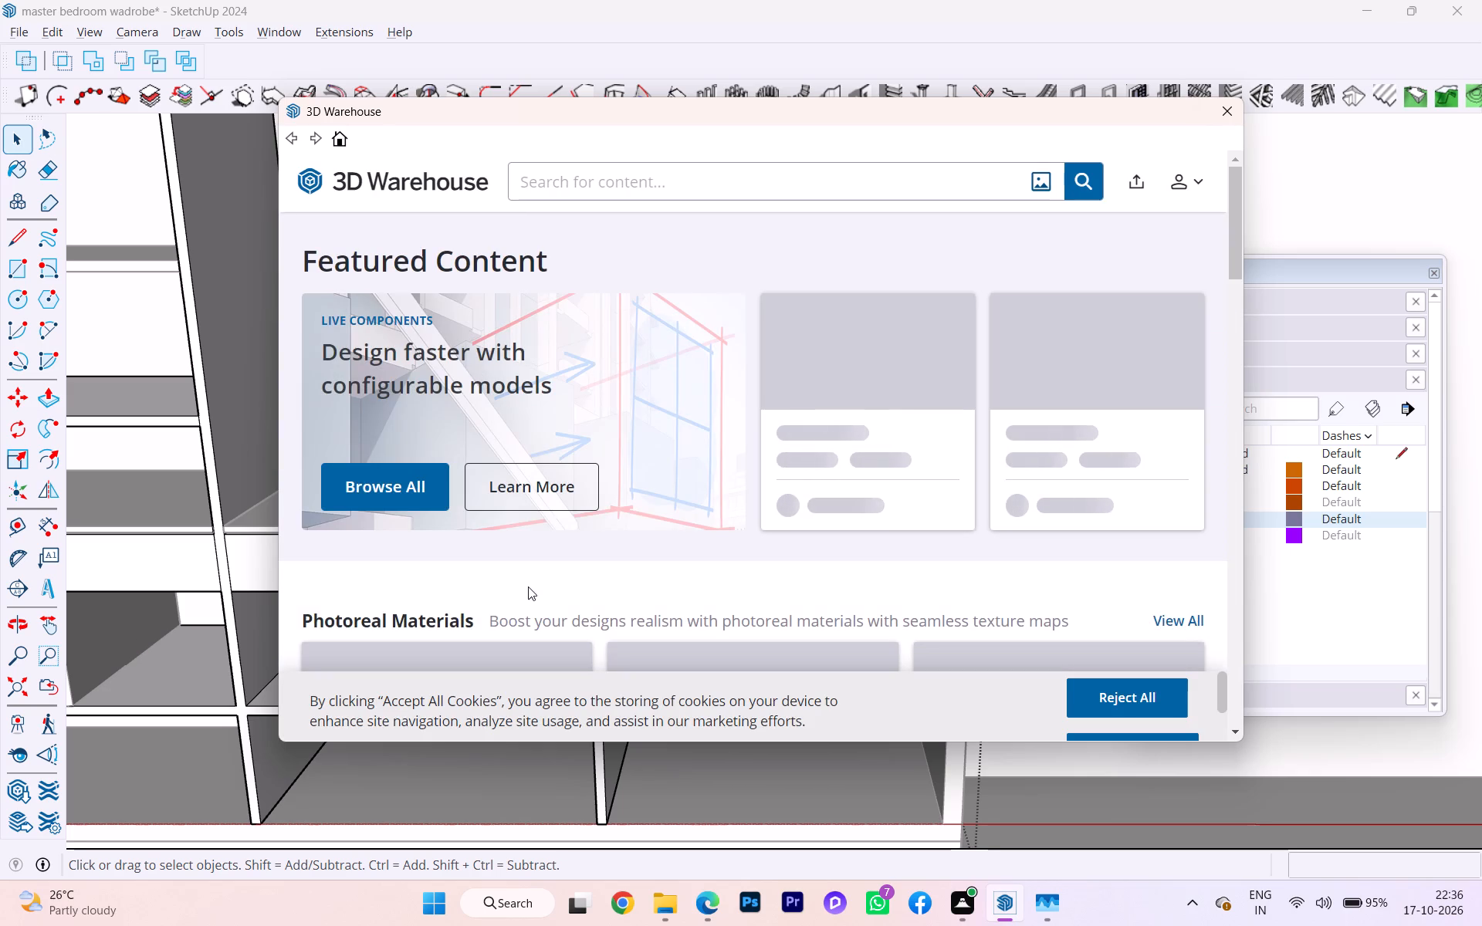
scroll(631, 502, "down", 2)
scroll(649, 360, "up", 2)
scroll(650, 357, "down", 1)
scroll(651, 355, "up", 1)
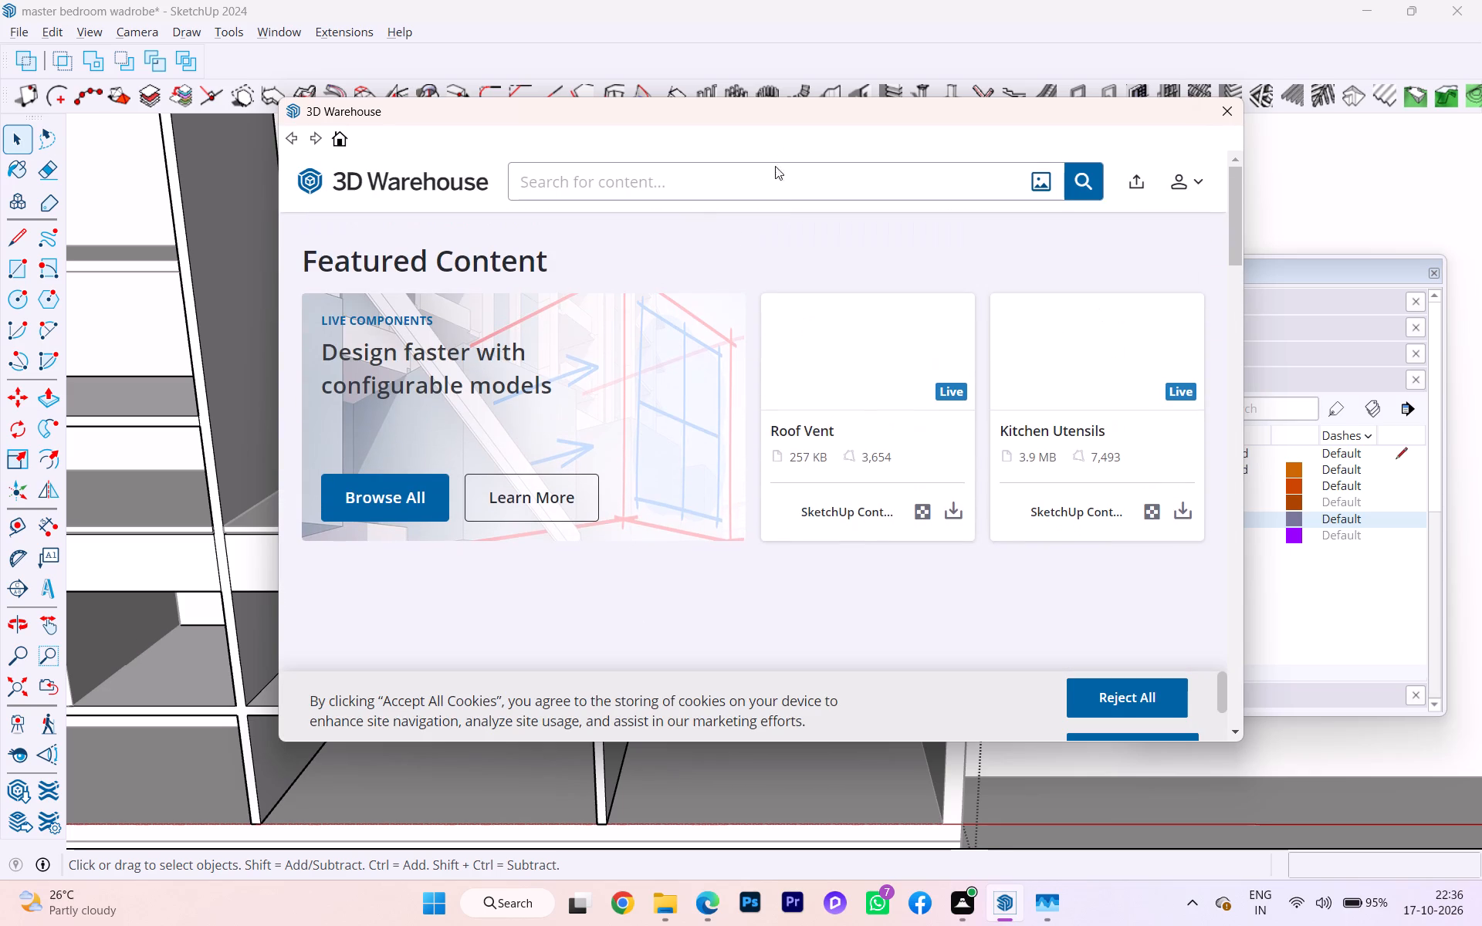
left_click(766, 177)
type("wadr")
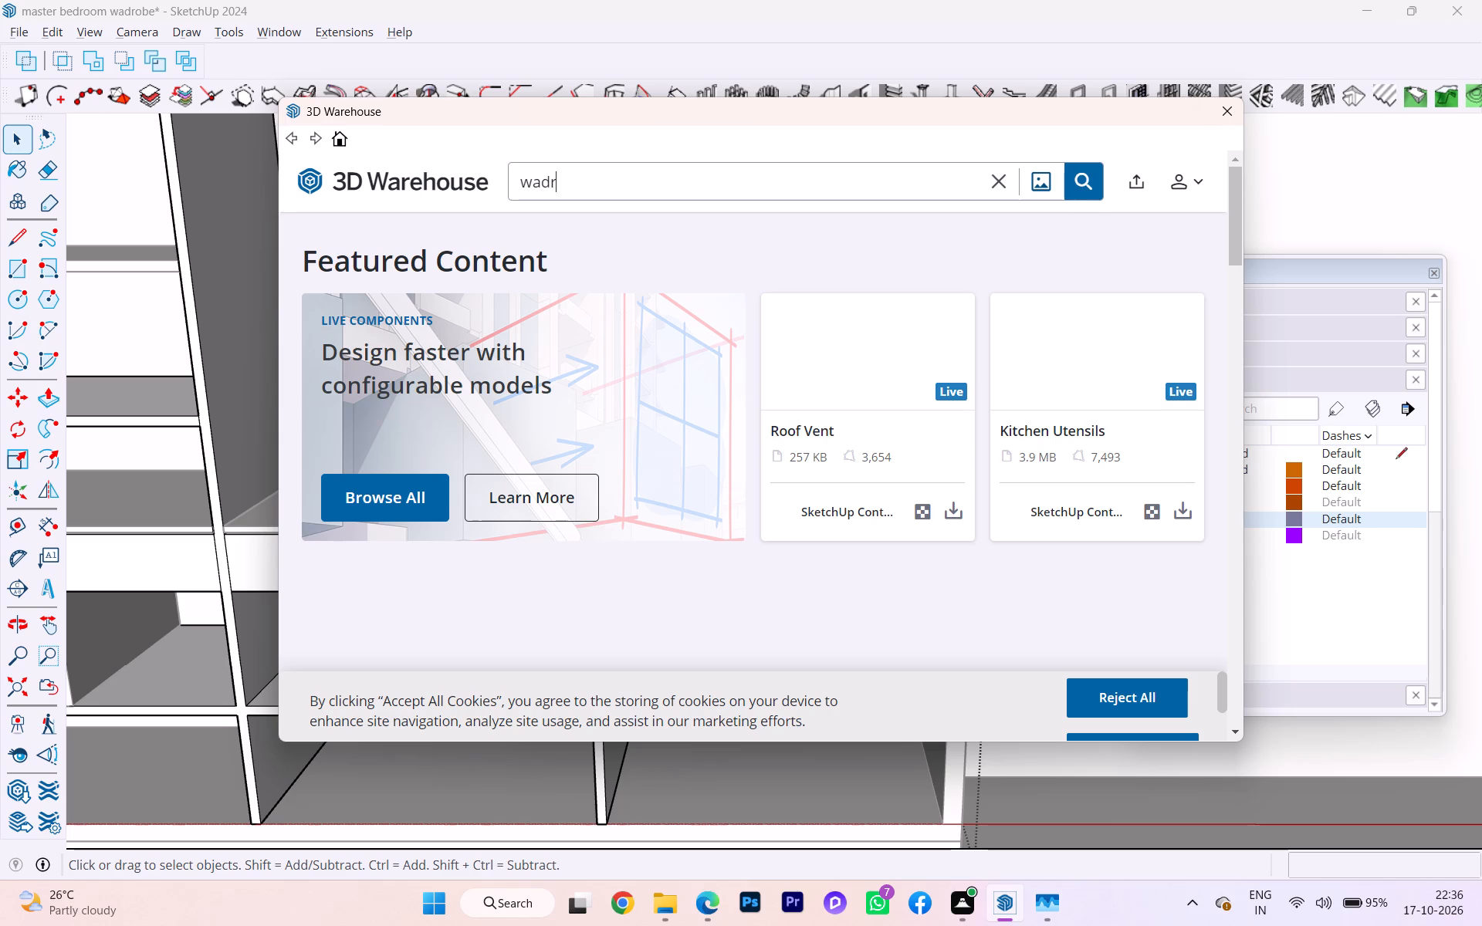
type("obe")
key("space")
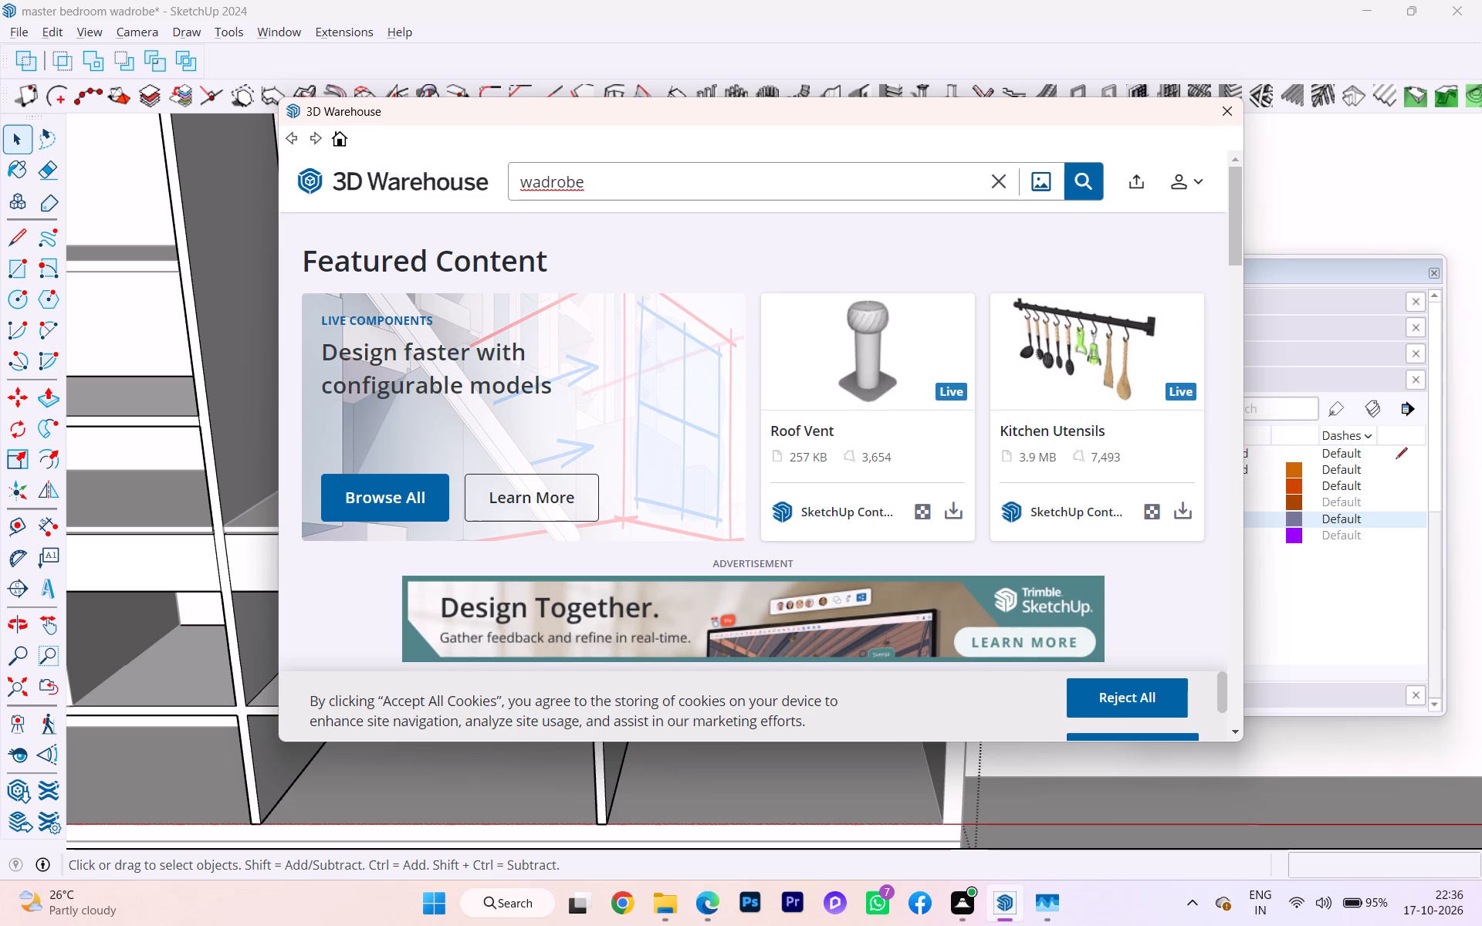
type("handle")
key("Return")
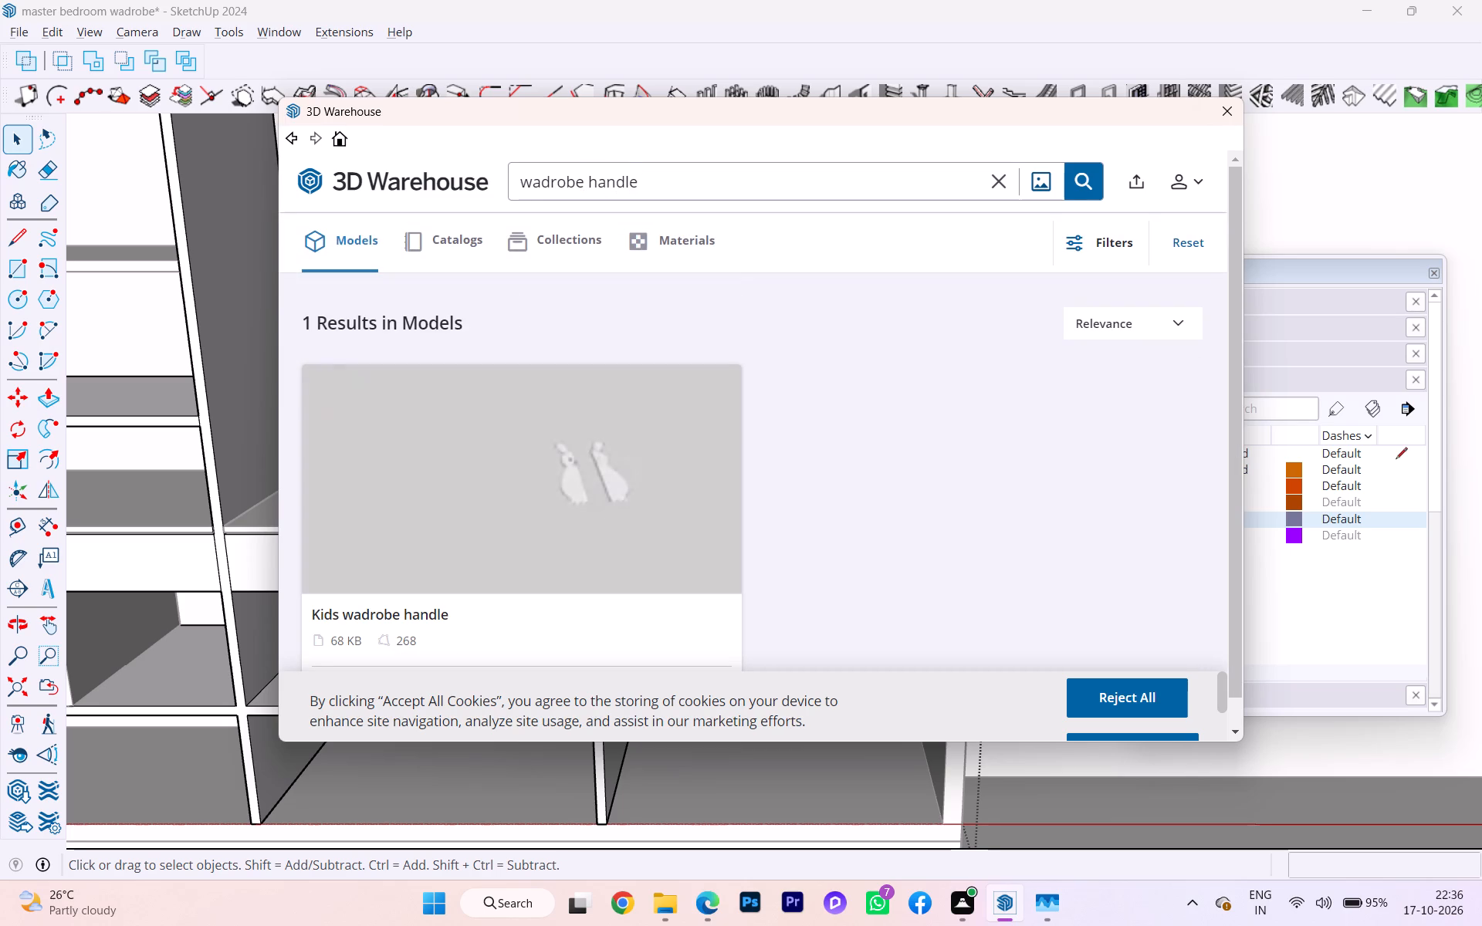
Examine the model results for a handle suited to the wardrobe.
scroll(494, 483, "down", 2)
scroll(687, 337, "up", 2)
scroll(691, 367, "down", 2)
scroll(674, 424, "up", 6)
scroll(673, 425, "down", 4)
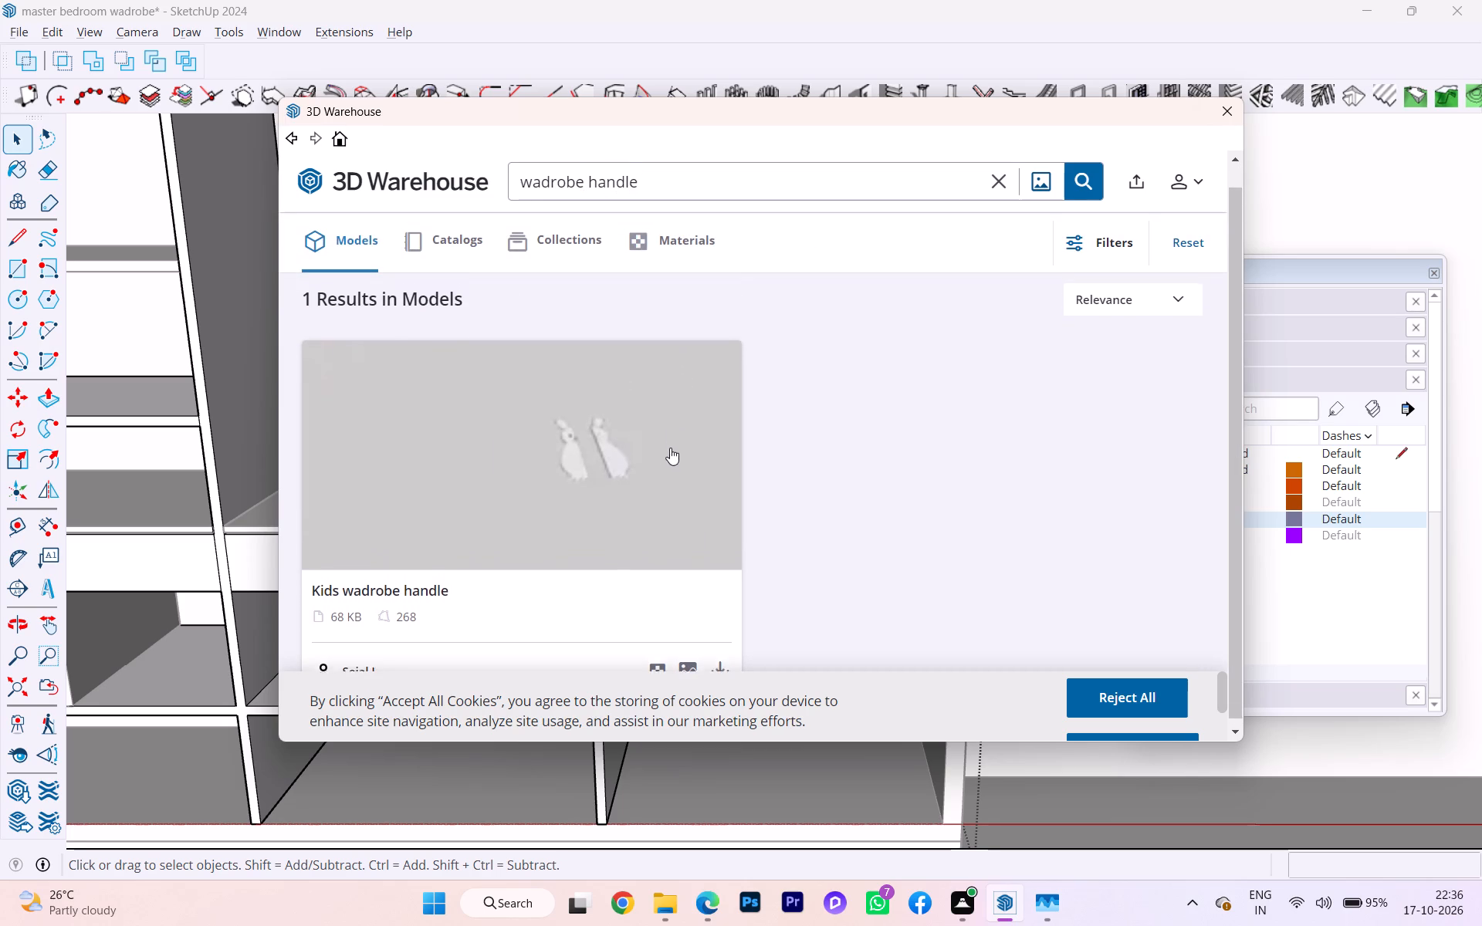
scroll(670, 448, "down", 11)
scroll(654, 466, "up", 2)
scroll(654, 466, "down", 2)
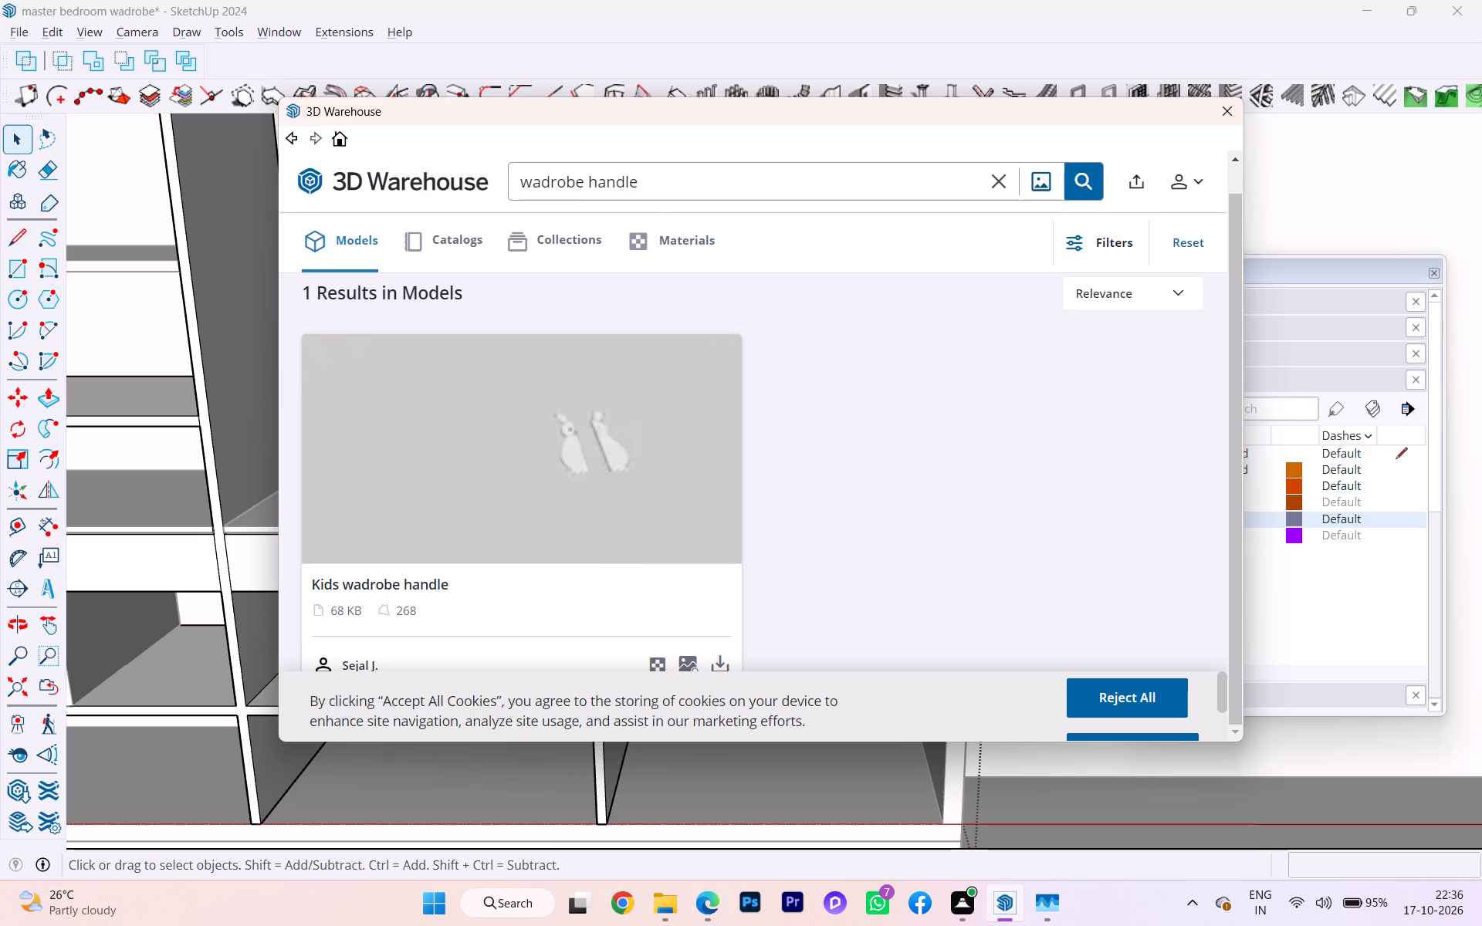
Replace the 3D Warehouse search text with "handles" and run the search.
left_click(994, 180)
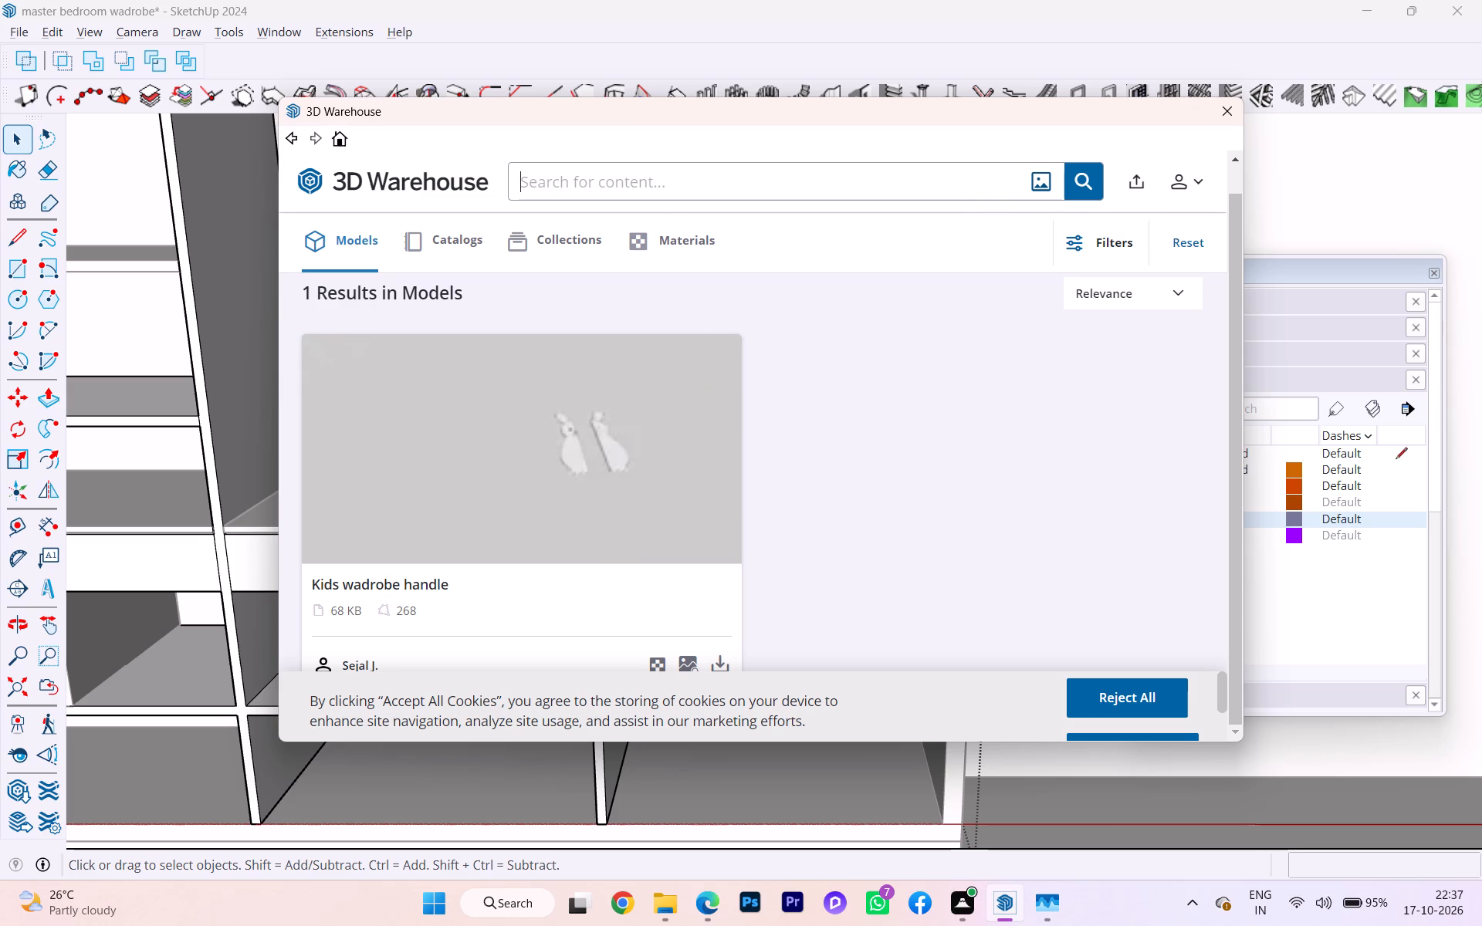
type("han")
key("d")
key("l")
type("es")
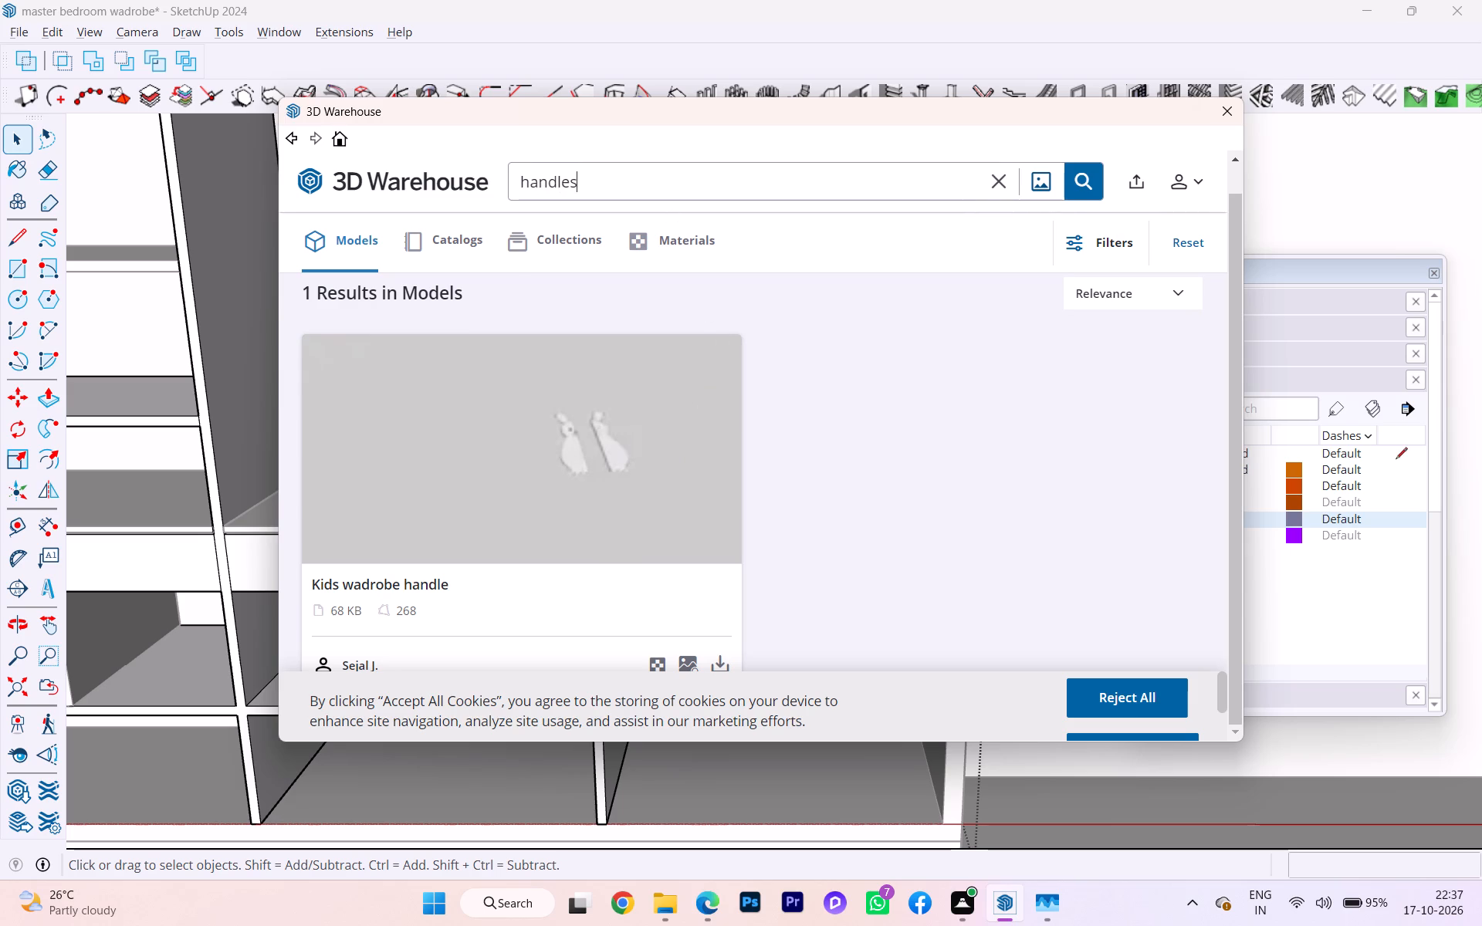
key("Return")
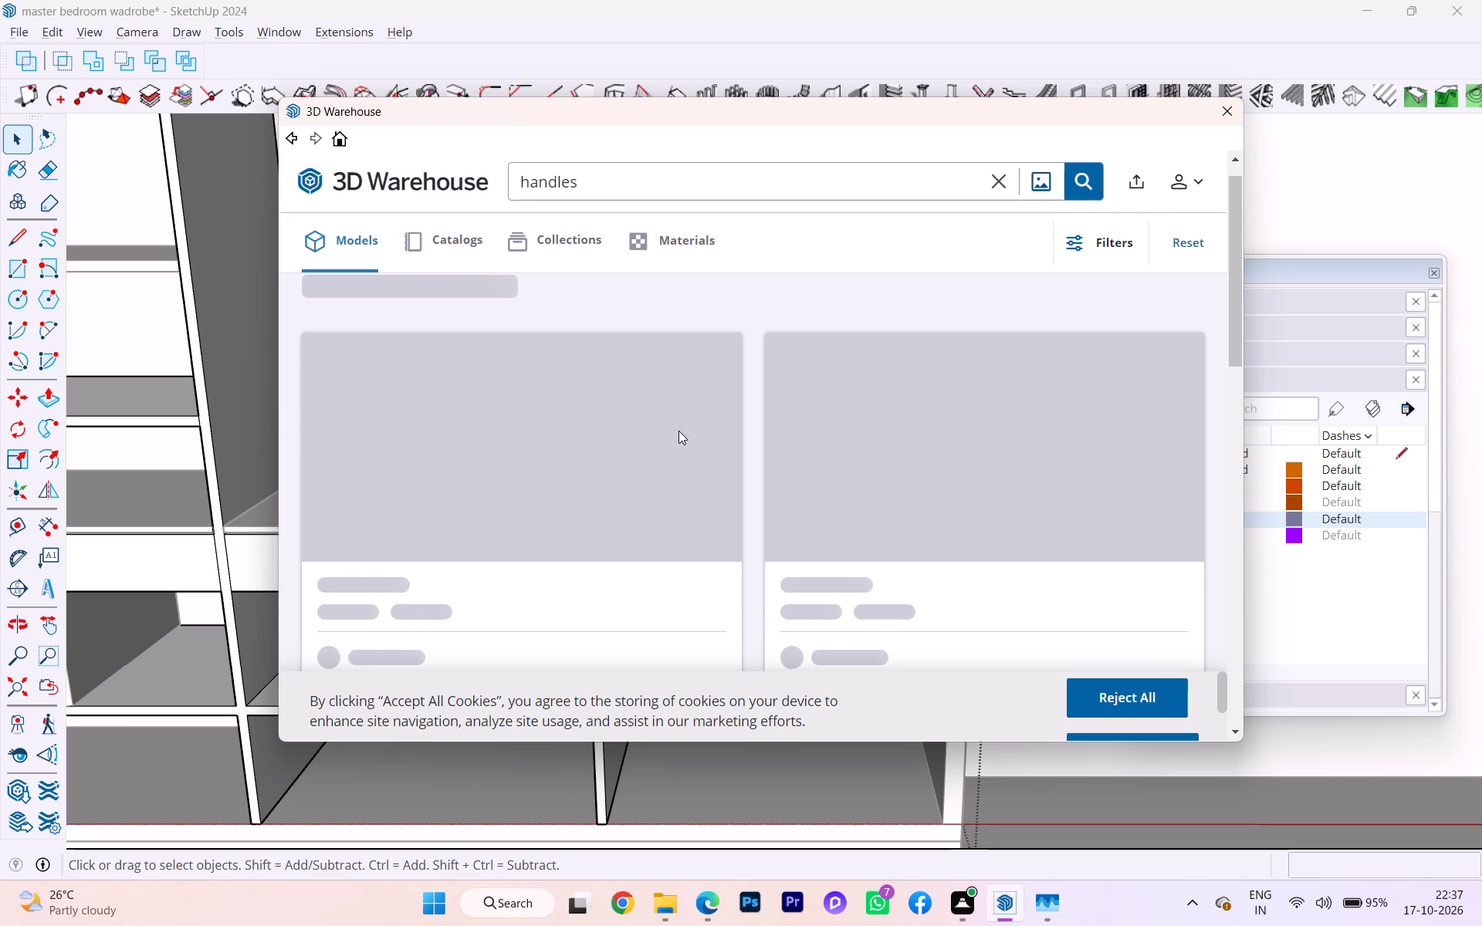
Find the 2.6 MB HANDLE model, a set of assorted handles and knobs, among the results and load it into the model.
scroll(704, 430, "down", 3)
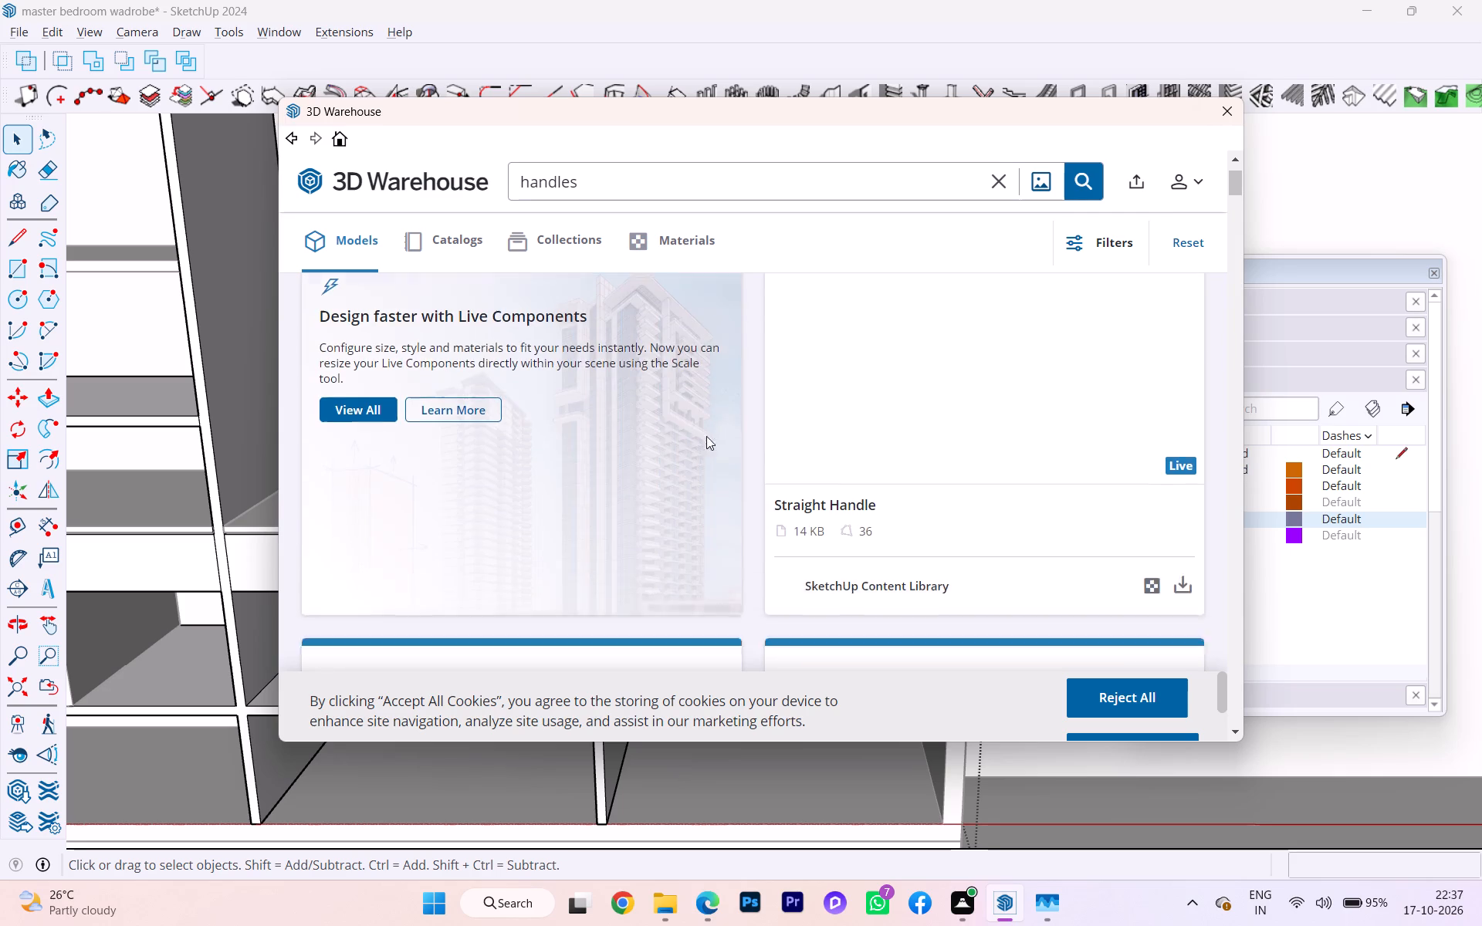
scroll(942, 361, "down", 1)
scroll(959, 371, "up", 2)
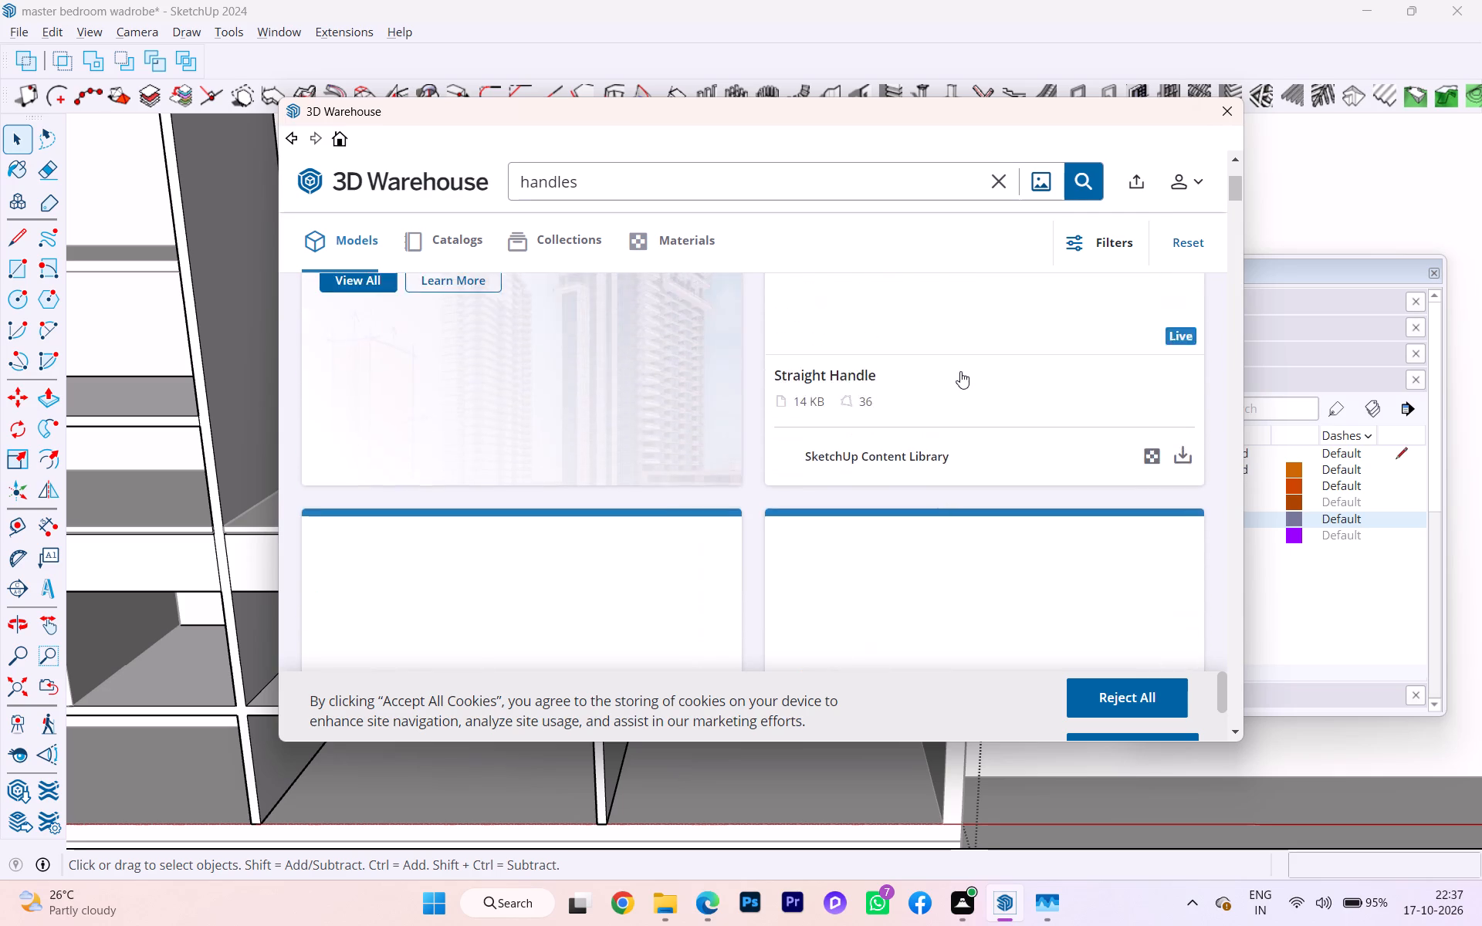
scroll(960, 371, "down", 2)
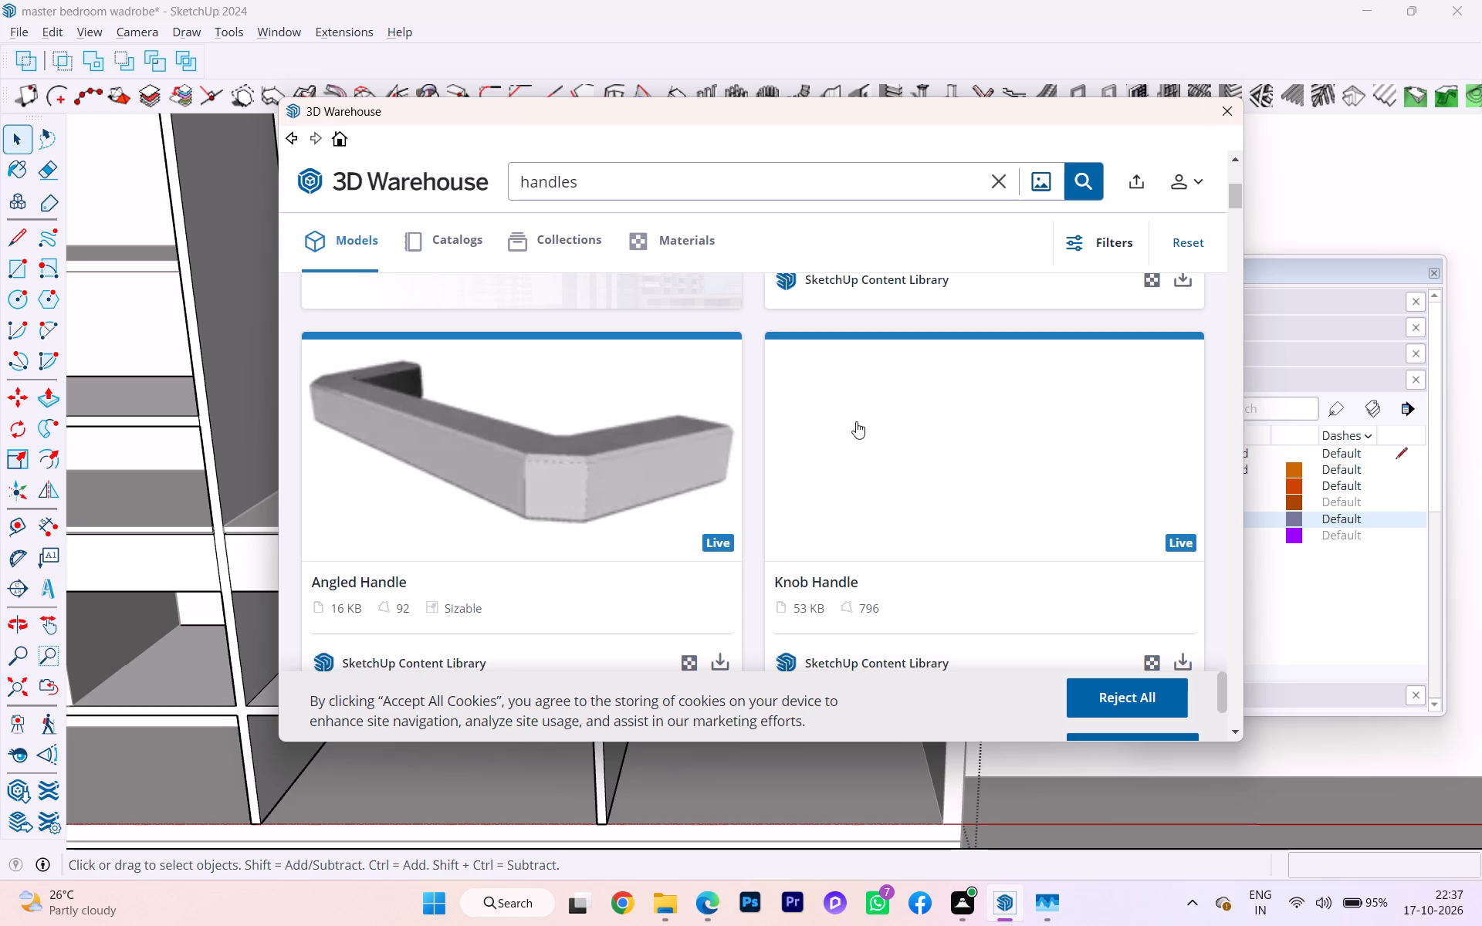
scroll(780, 437, "up", 5)
scroll(778, 421, "down", 4)
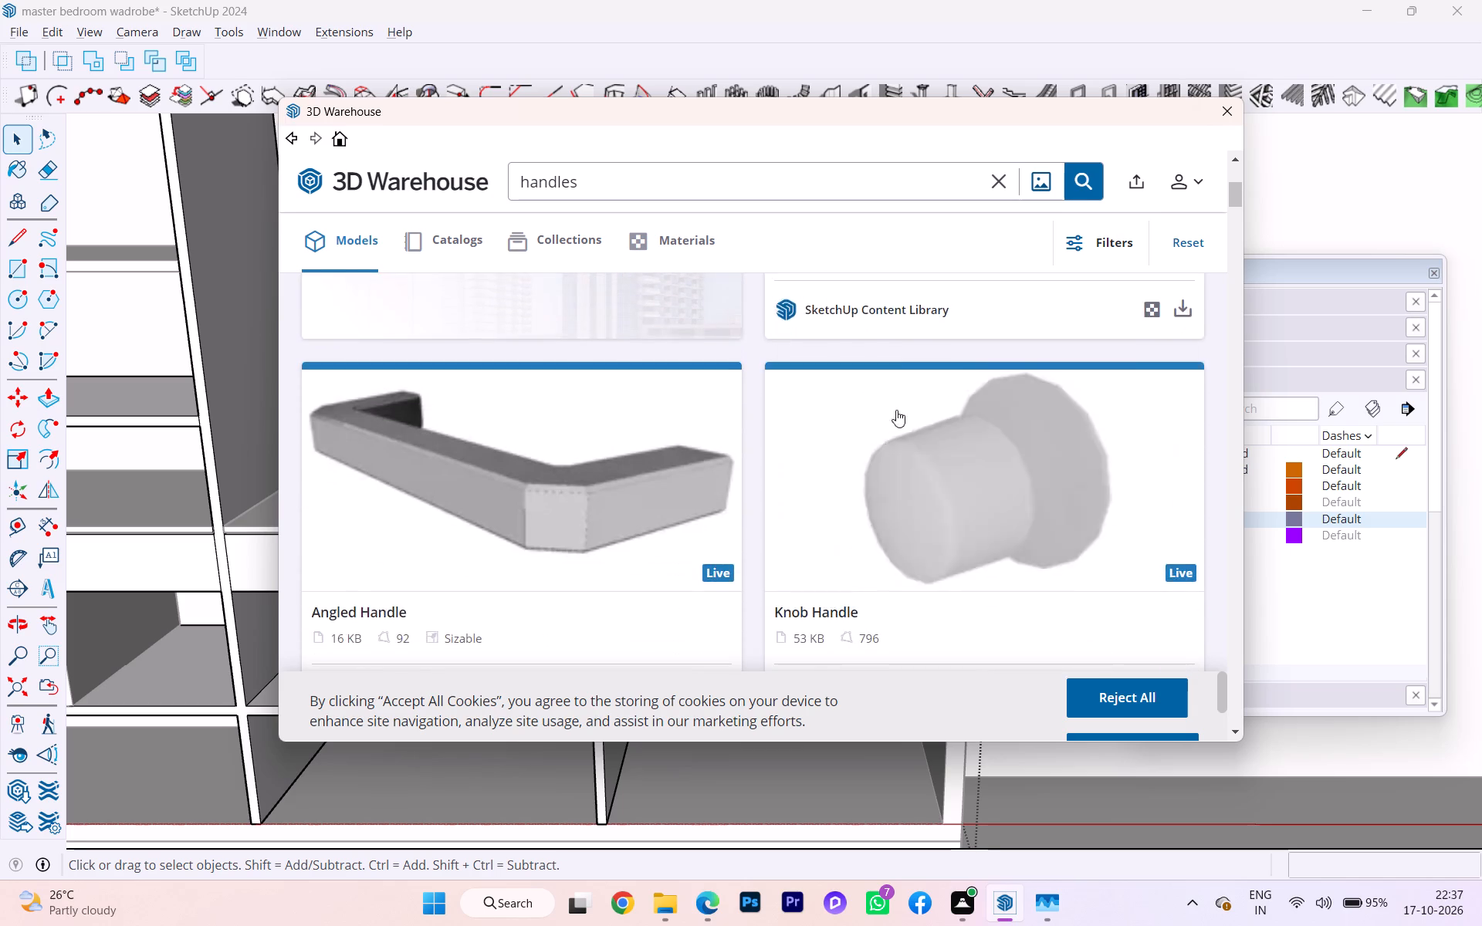
scroll(909, 410, "down", 4)
scroll(697, 495, "down", 1)
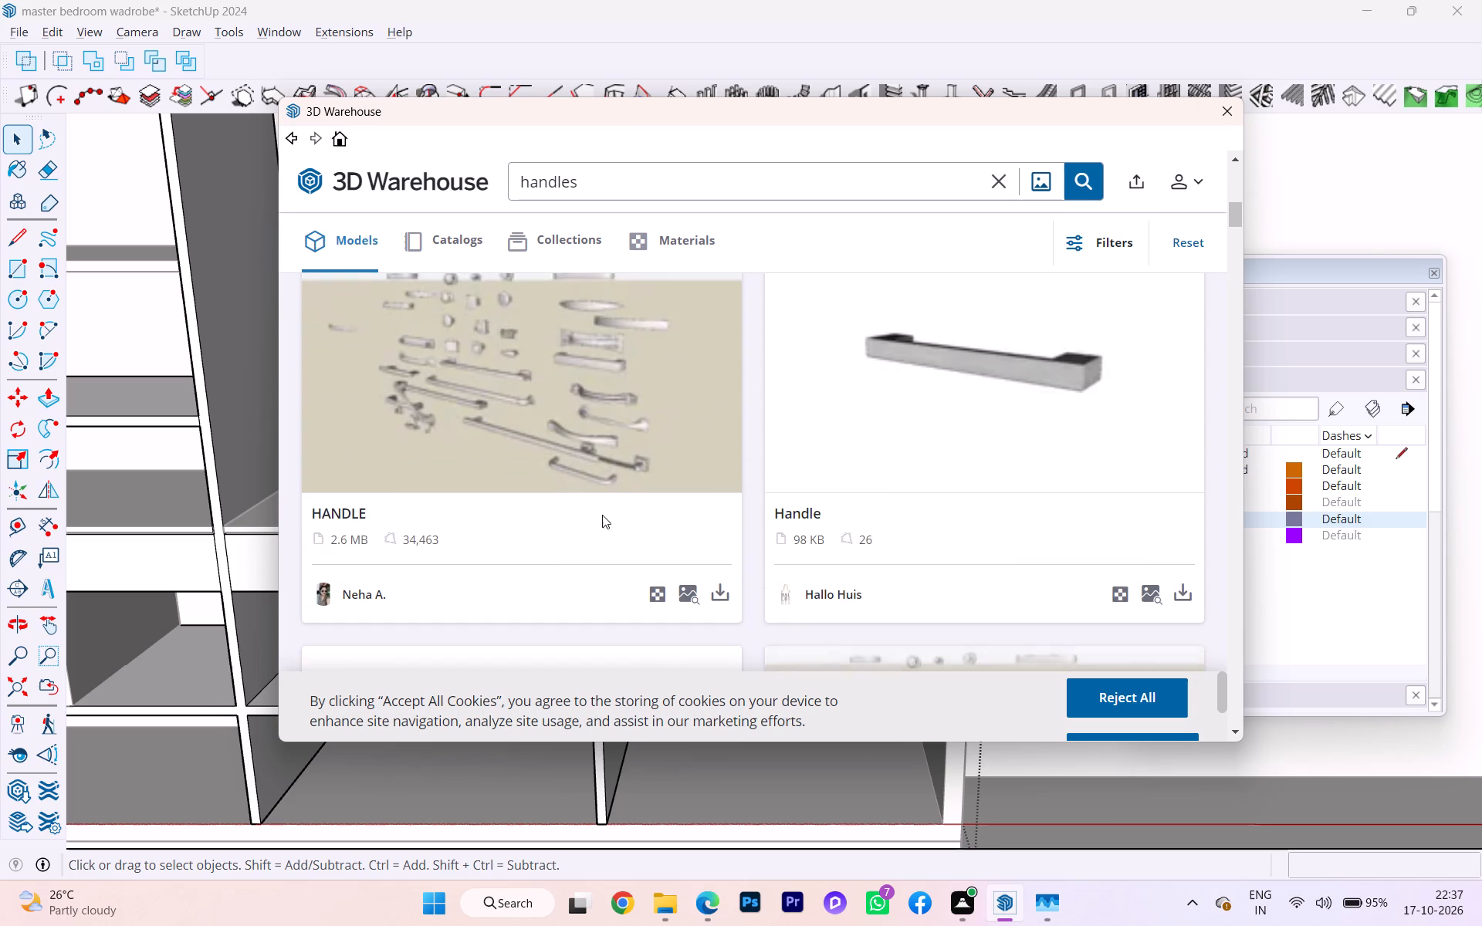
scroll(641, 448, "down", 1)
left_click(719, 489)
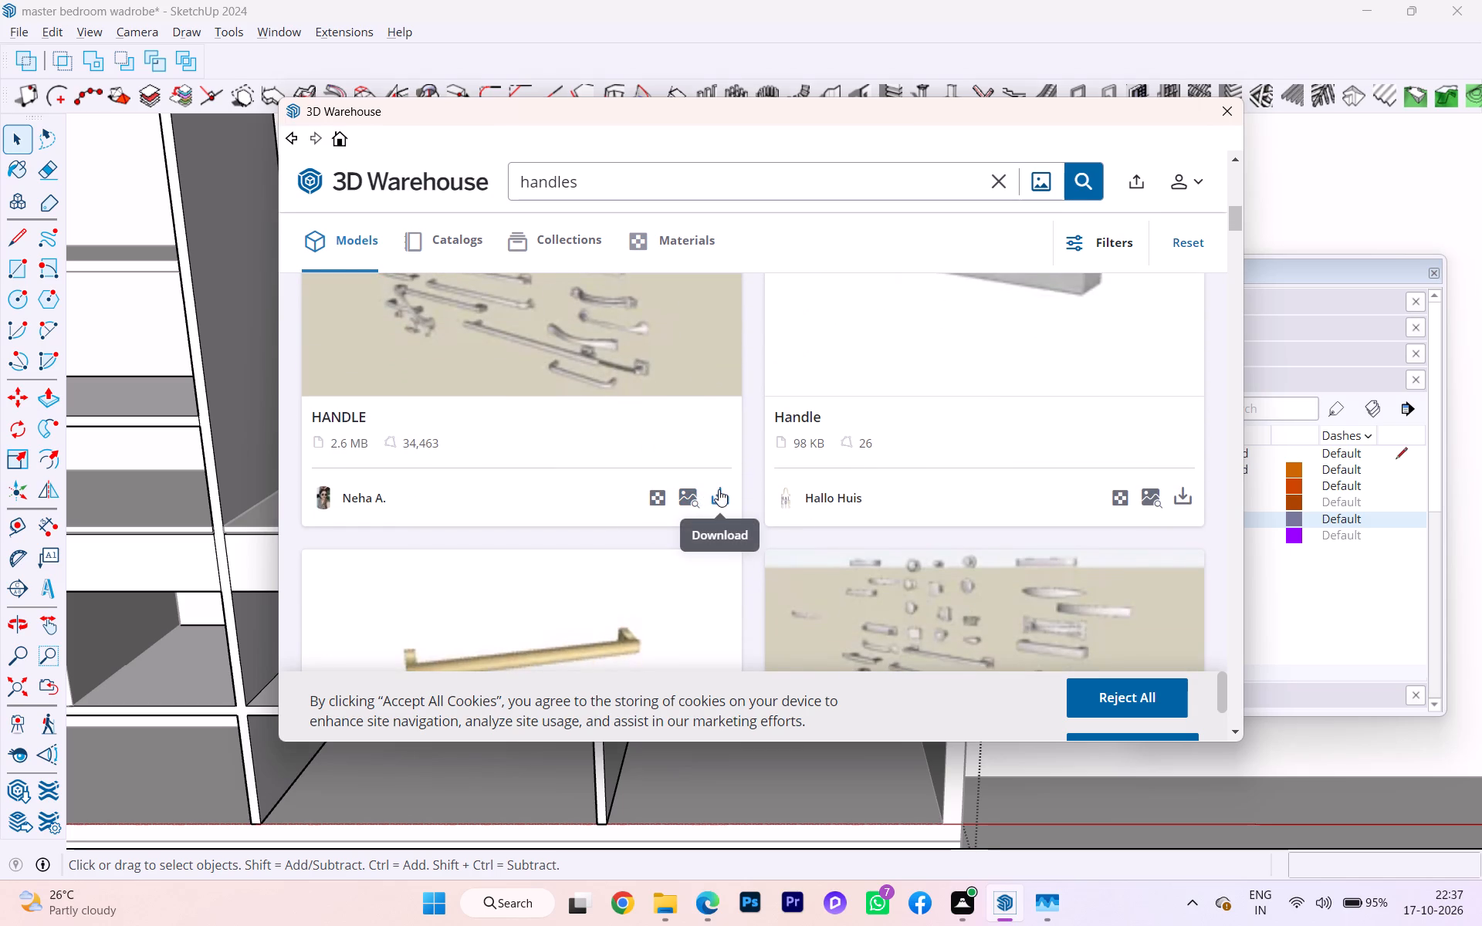
left_click(695, 438)
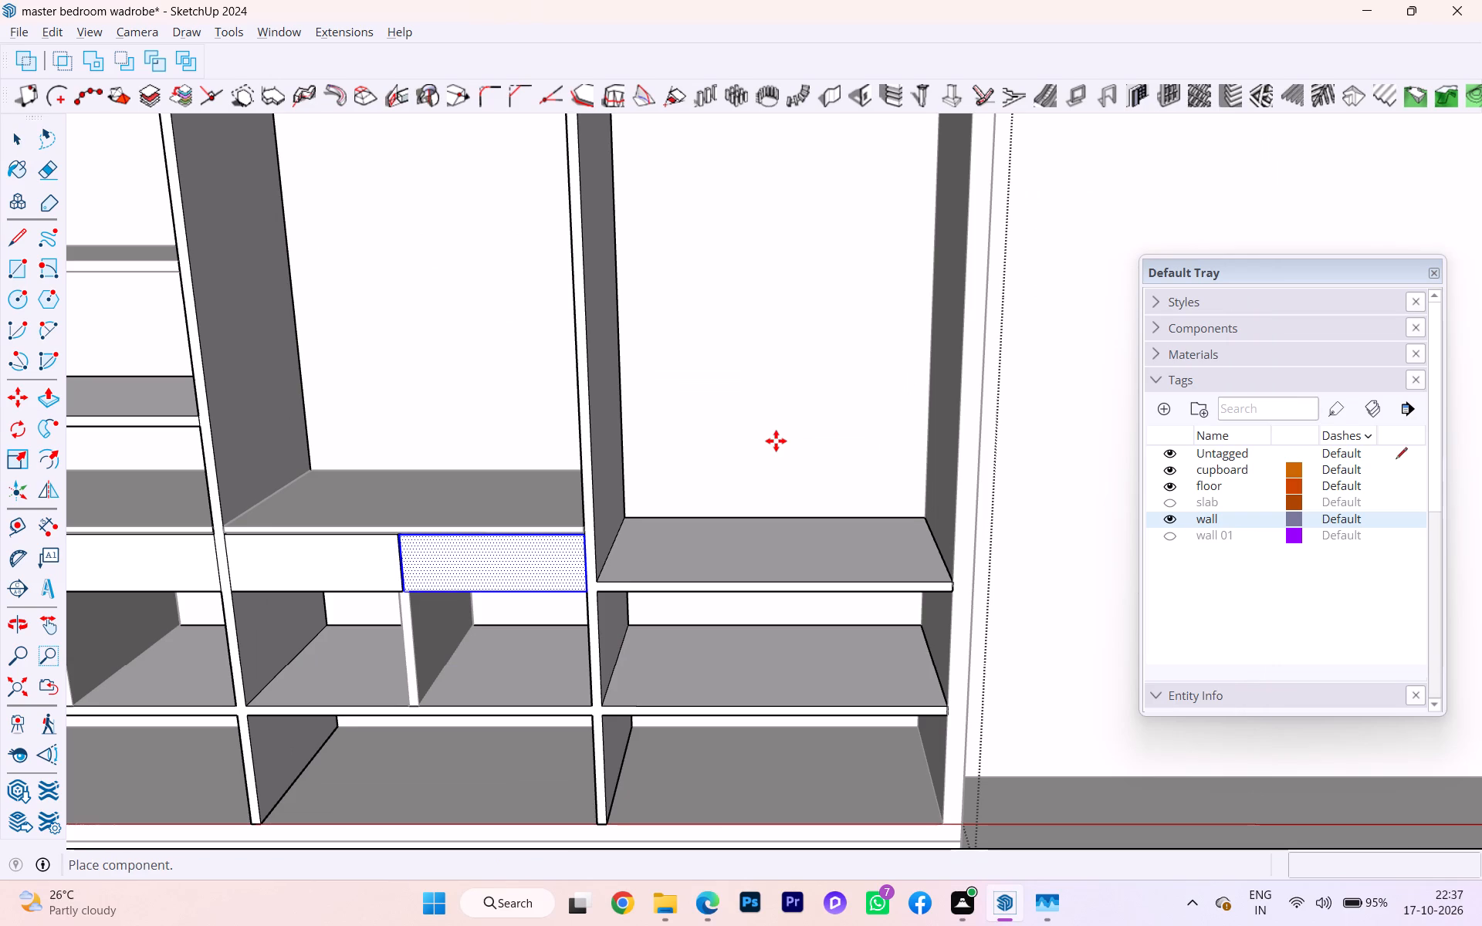
Place the imported handle set outside the room, beside the right-hand edge of the floor.
scroll(684, 495, "down", 5)
scroll(688, 527, "up", 1)
scroll(689, 528, "down", 1)
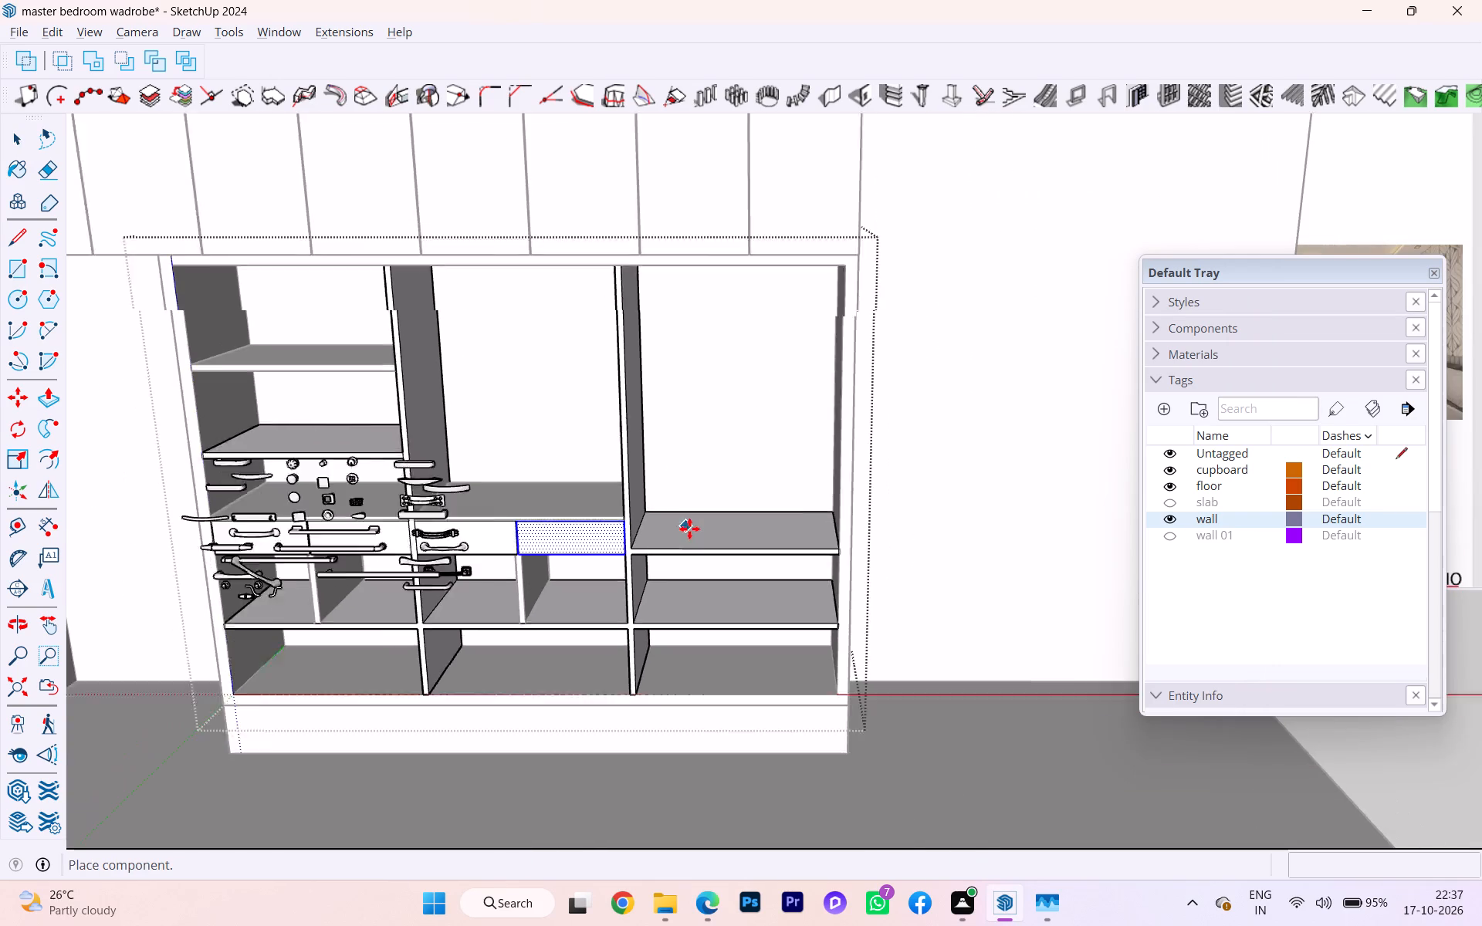
scroll(689, 529, "down", 4)
scroll(644, 532, "up", 2)
scroll(643, 532, "down", 10)
scroll(864, 630, "down", 1)
scroll(868, 632, "up", 1)
scroll(868, 632, "down", 1)
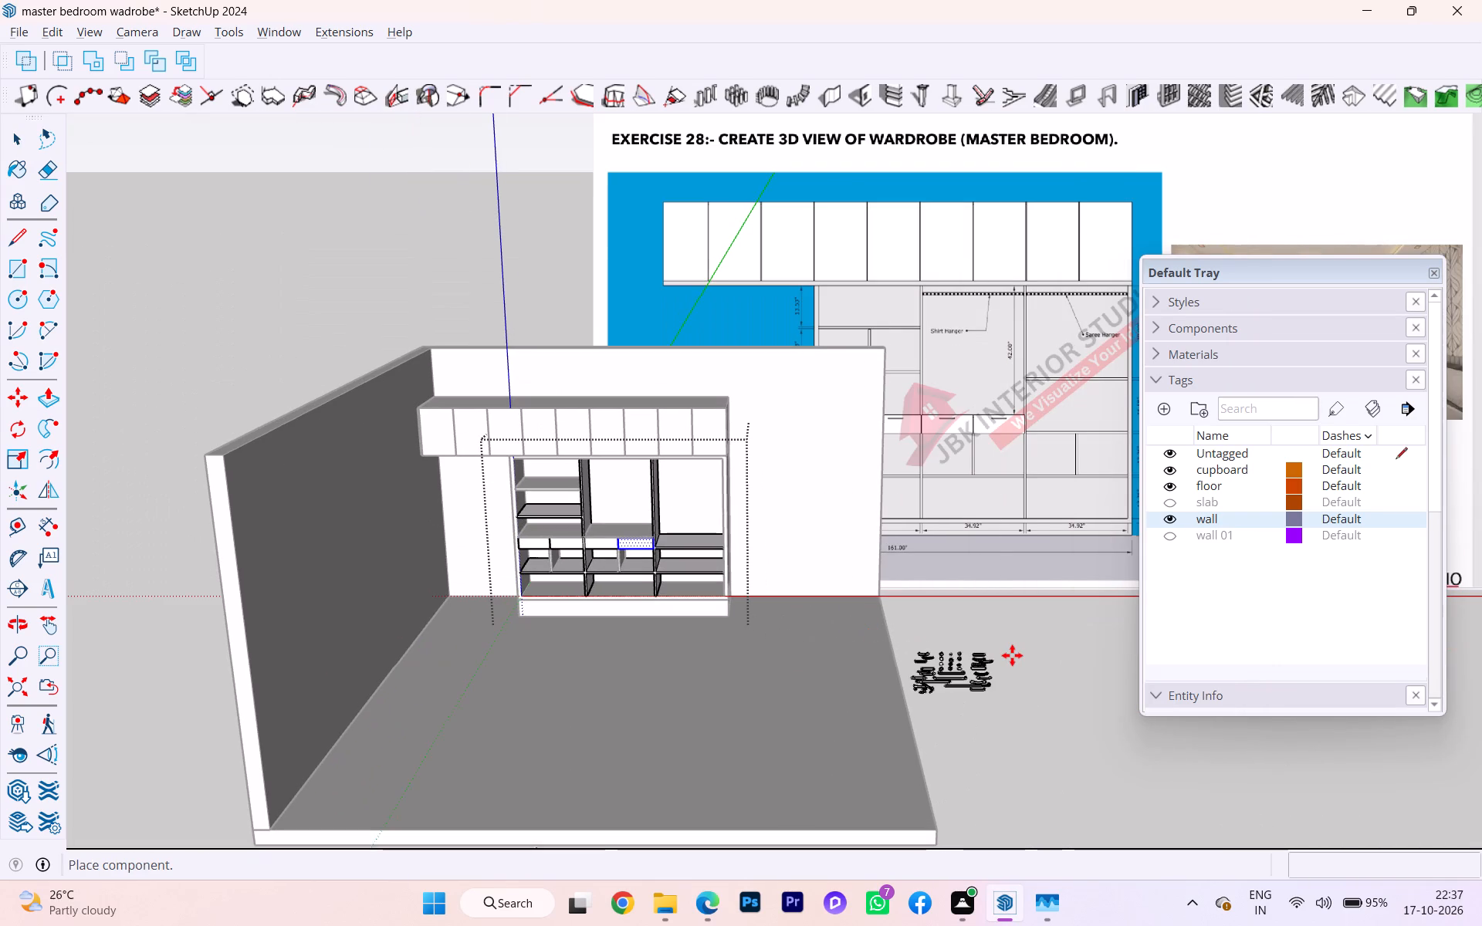
left_click(1013, 654)
key("Escape")
key("space")
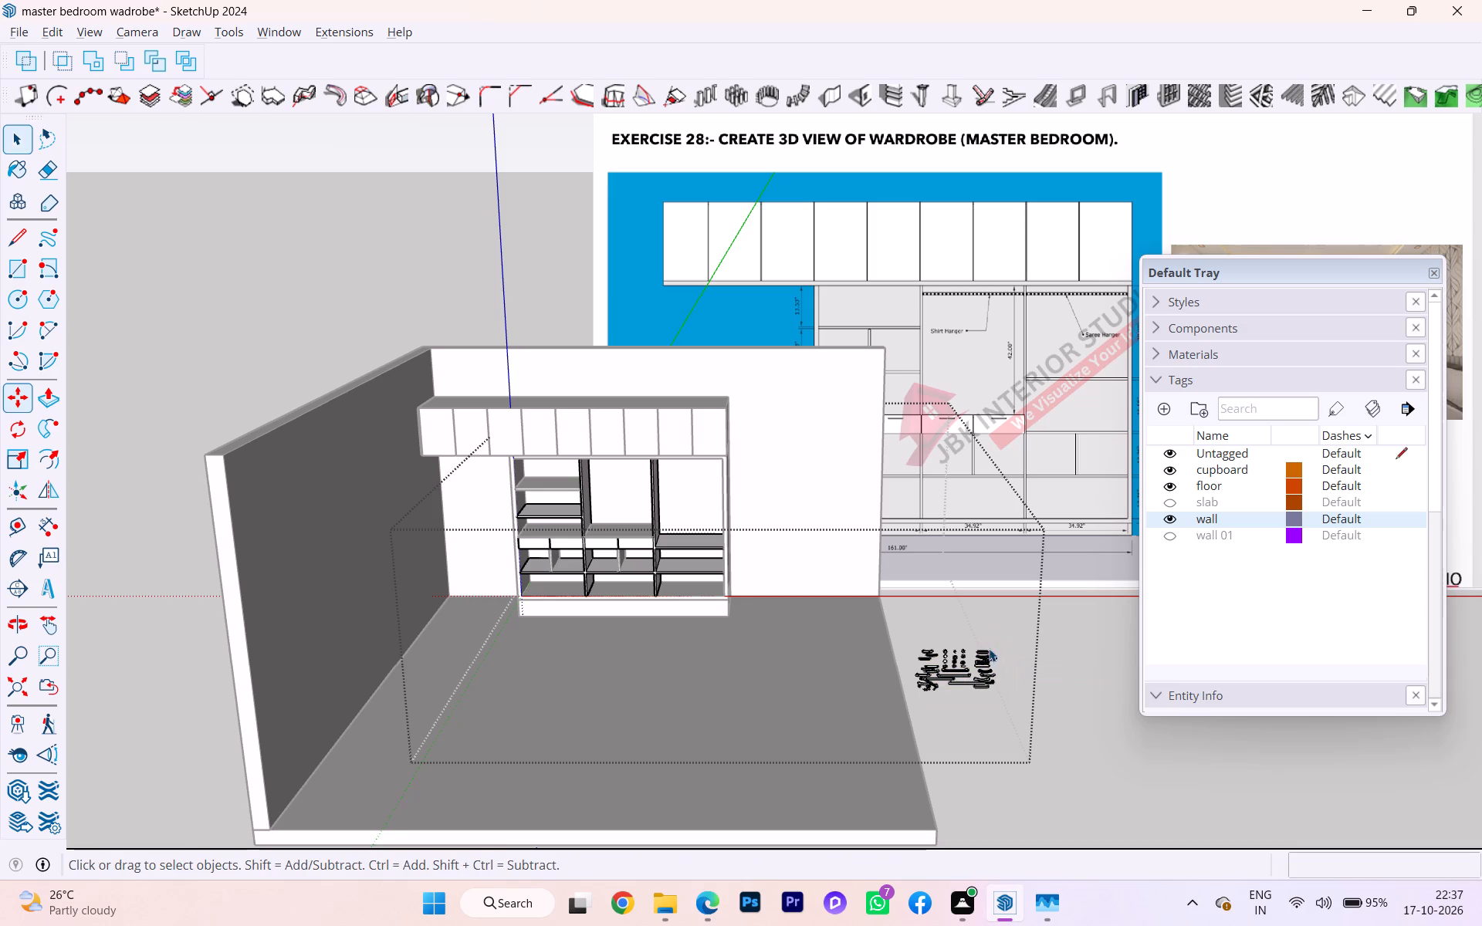
Leave group editing and explode the group that holds both the wardrobe shelving and the imported handle set.
left_click(1001, 712)
left_click(1092, 758)
scroll(993, 690, "up", 3)
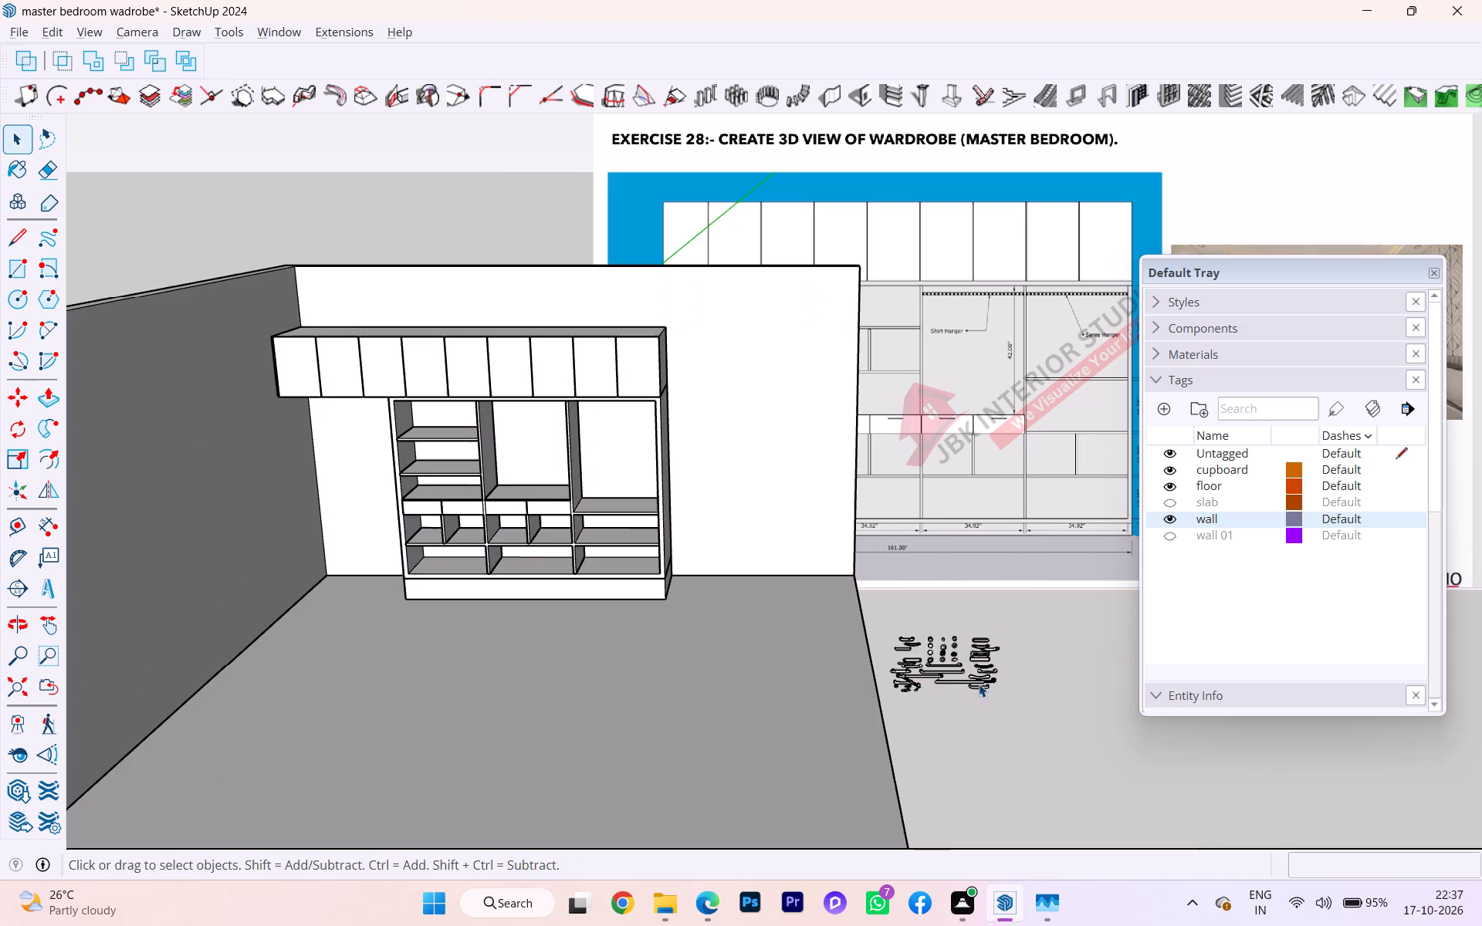
left_click(961, 684)
scroll(960, 680, "up", 5)
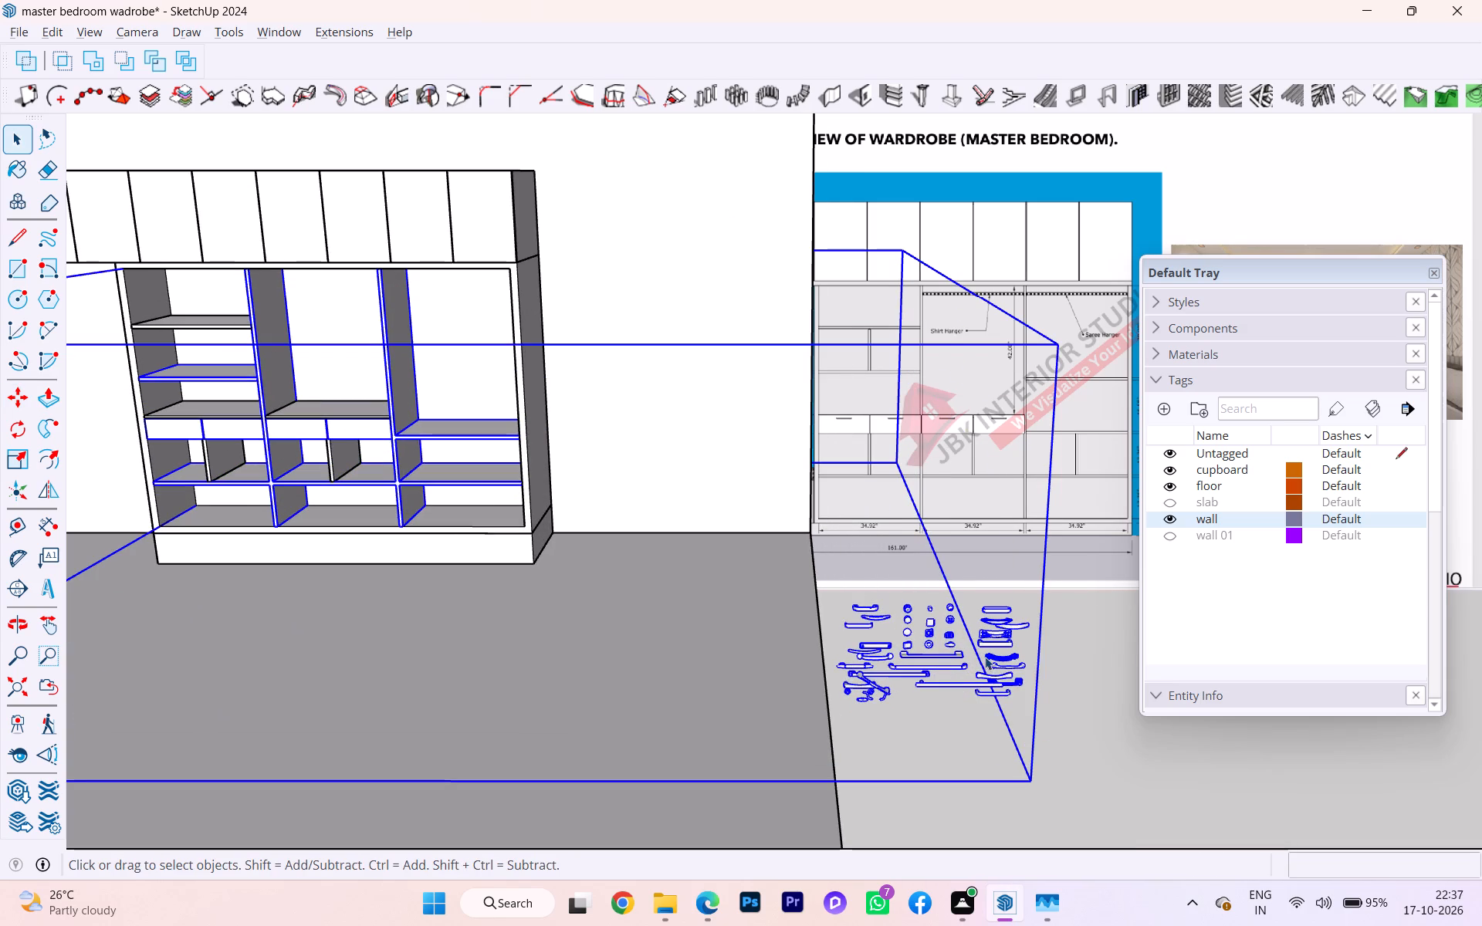
right_click(991, 685)
left_click(1042, 139)
left_click(1059, 698)
Select the imported handle set and examine its handle and knob styles up close for one that suits the drawers.
left_click(881, 647)
scroll(899, 664, "up", 1)
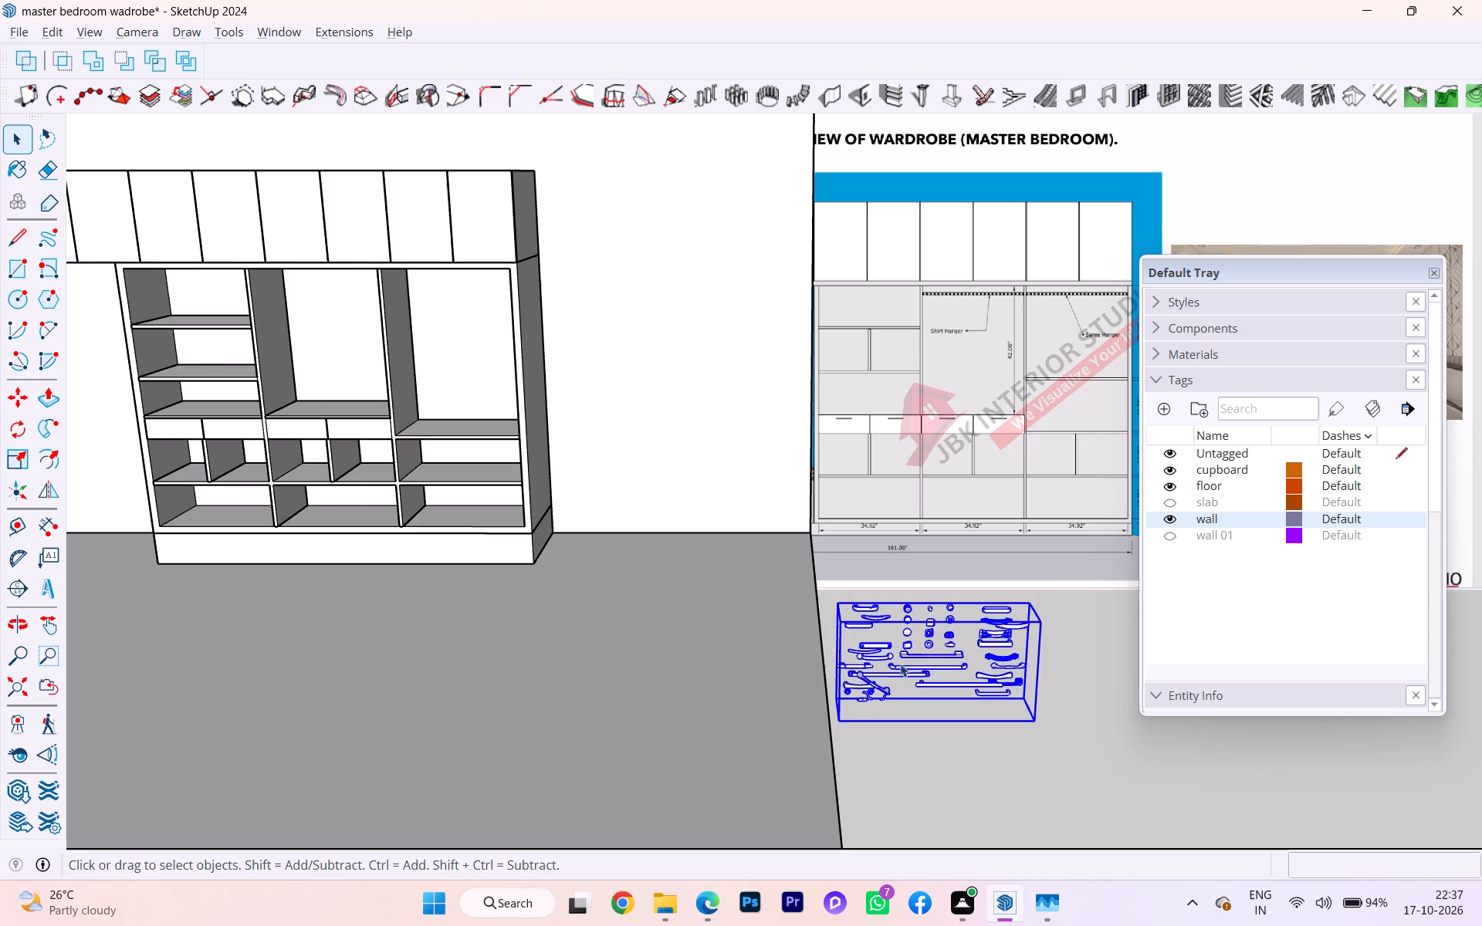
scroll(900, 664, "up", 5)
scroll(898, 659, "down", 1)
scroll(896, 661, "up", 3)
scroll(892, 650, "down", 3)
scroll(892, 649, "up", 2)
scroll(867, 657, "down", 1)
scroll(865, 657, "up", 6)
scroll(814, 617, "down", 1)
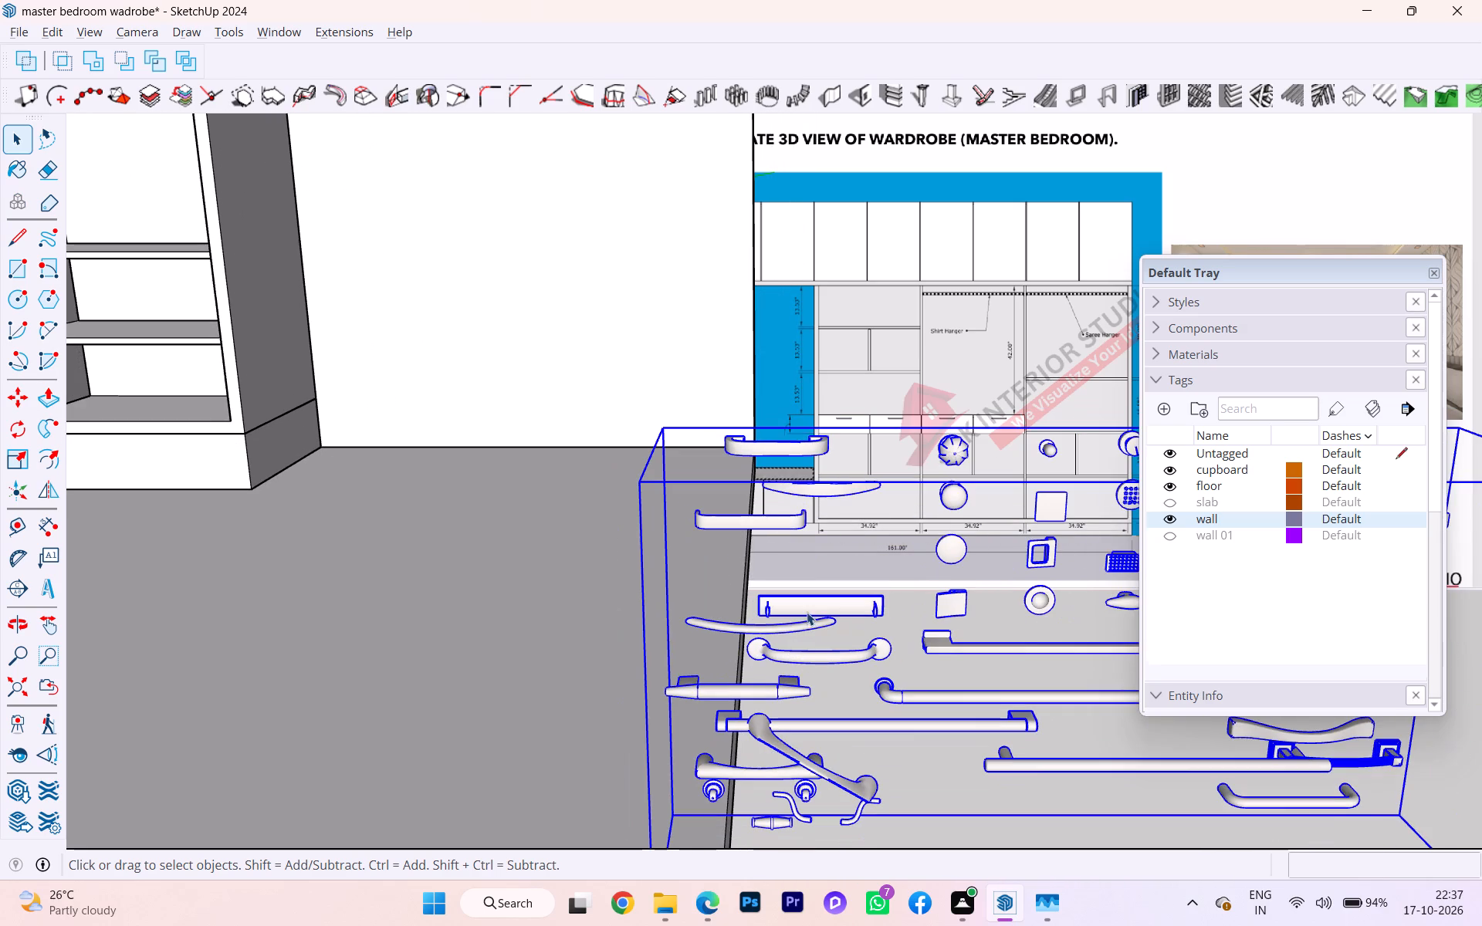
scroll(714, 649, "down", 2)
scroll(790, 683, "down", 2)
scroll(947, 731, "up", 5)
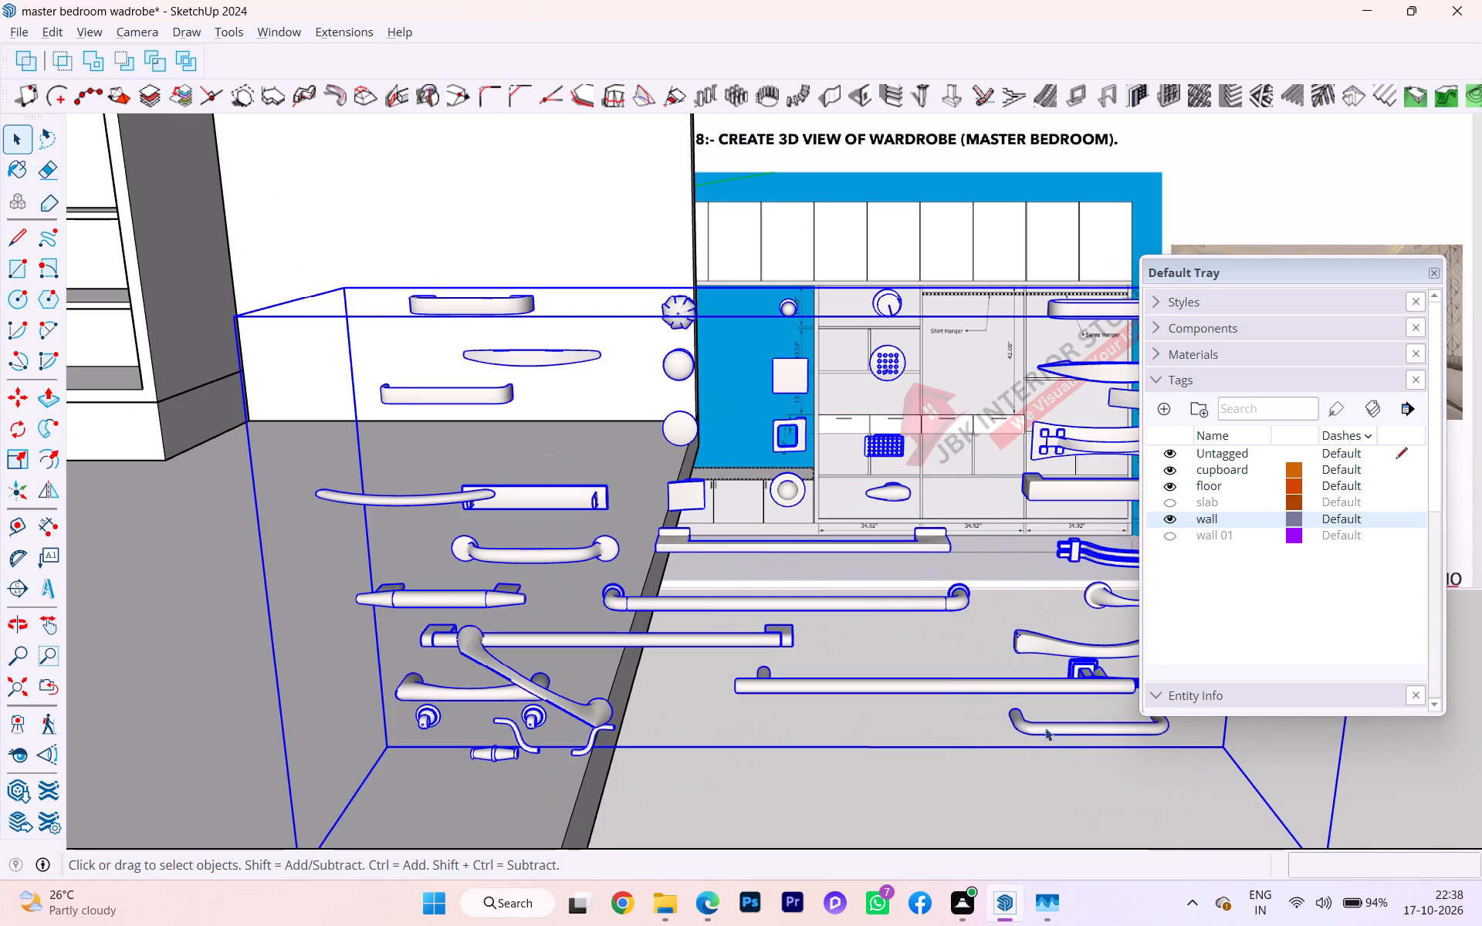
scroll(885, 594, "up", 2)
scroll(875, 599, "down", 4)
middle_click_drag(832, 624, 823, 630)
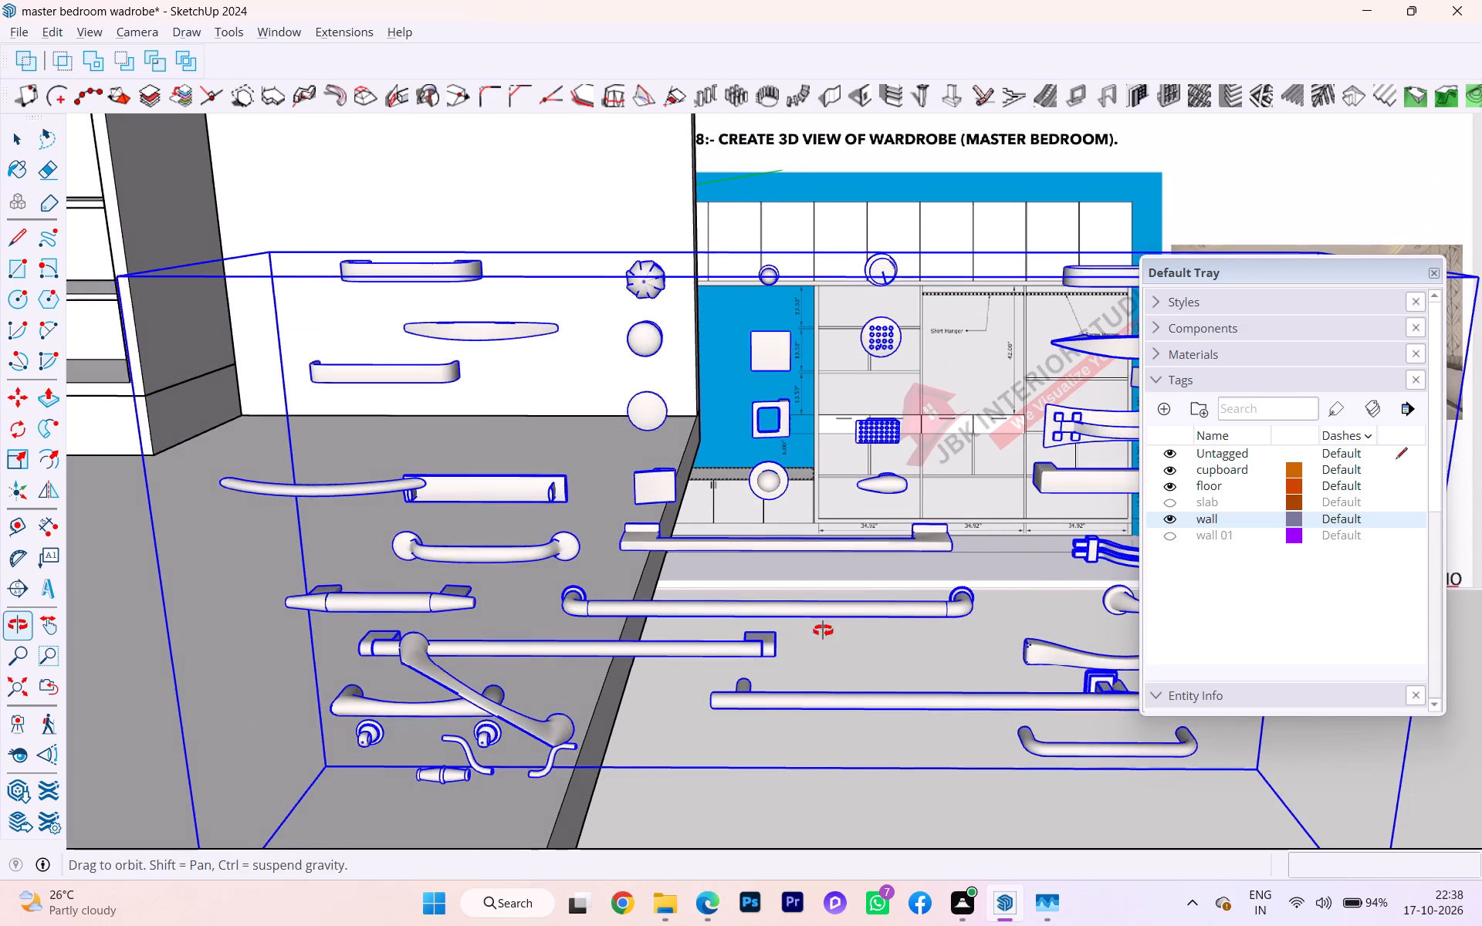
middle_click_drag(823, 630, 736, 643)
scroll(552, 468, "up", 4)
scroll(552, 466, "down", 2)
scroll(552, 466, "up", 3)
scroll(552, 466, "down", 1)
scroll(552, 466, "up", 8)
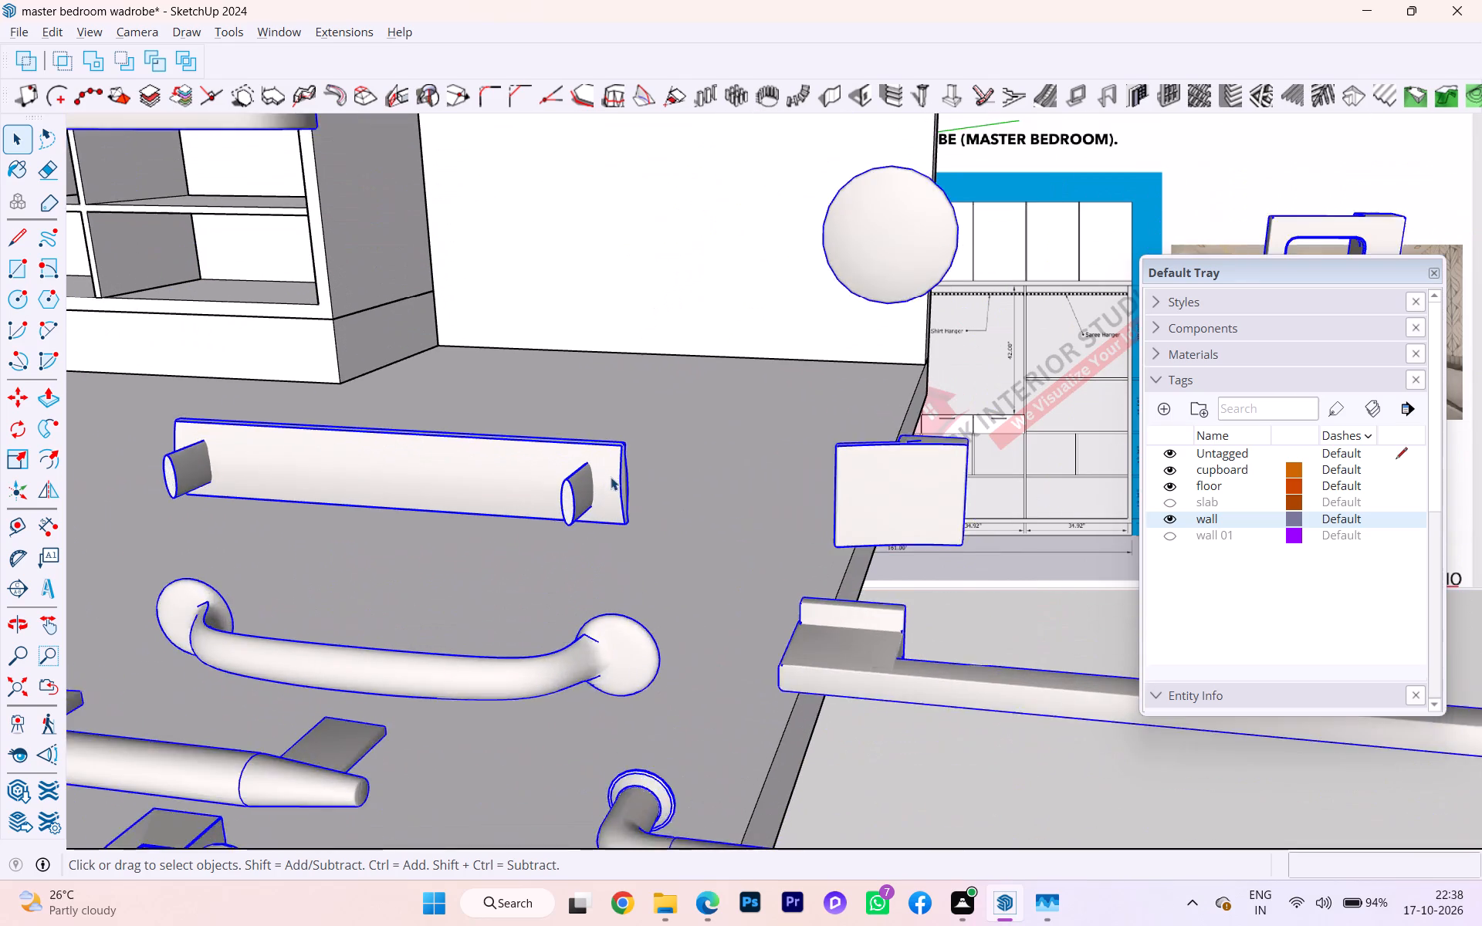
scroll(611, 477, "up", 4)
scroll(614, 480, "down", 2)
scroll(614, 480, "up", 6)
middle_click_drag(620, 480, 529, 539)
scroll(567, 533, "up", 1)
scroll(724, 471, "down", 4)
scroll(686, 603, "up", 1)
scroll(679, 610, "down", 1)
scroll(663, 620, "up", 1)
scroll(634, 622, "down", 1)
scroll(634, 621, "up", 3)
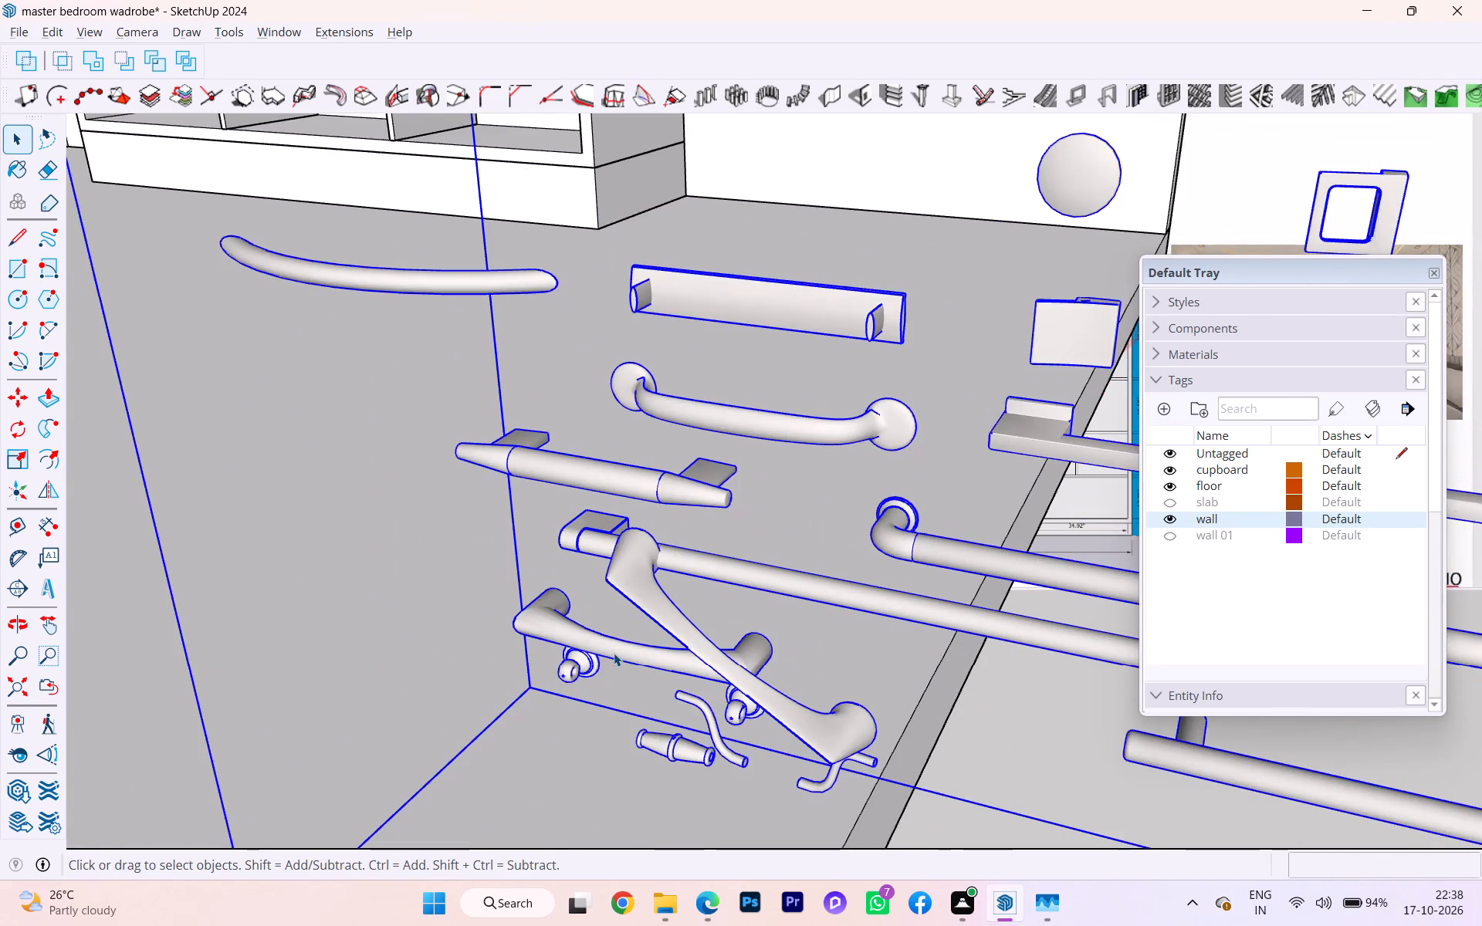
scroll(614, 654, "up", 2)
scroll(614, 657, "down", 1)
scroll(614, 657, "up", 1)
scroll(614, 657, "down", 9)
scroll(713, 635, "down", 1)
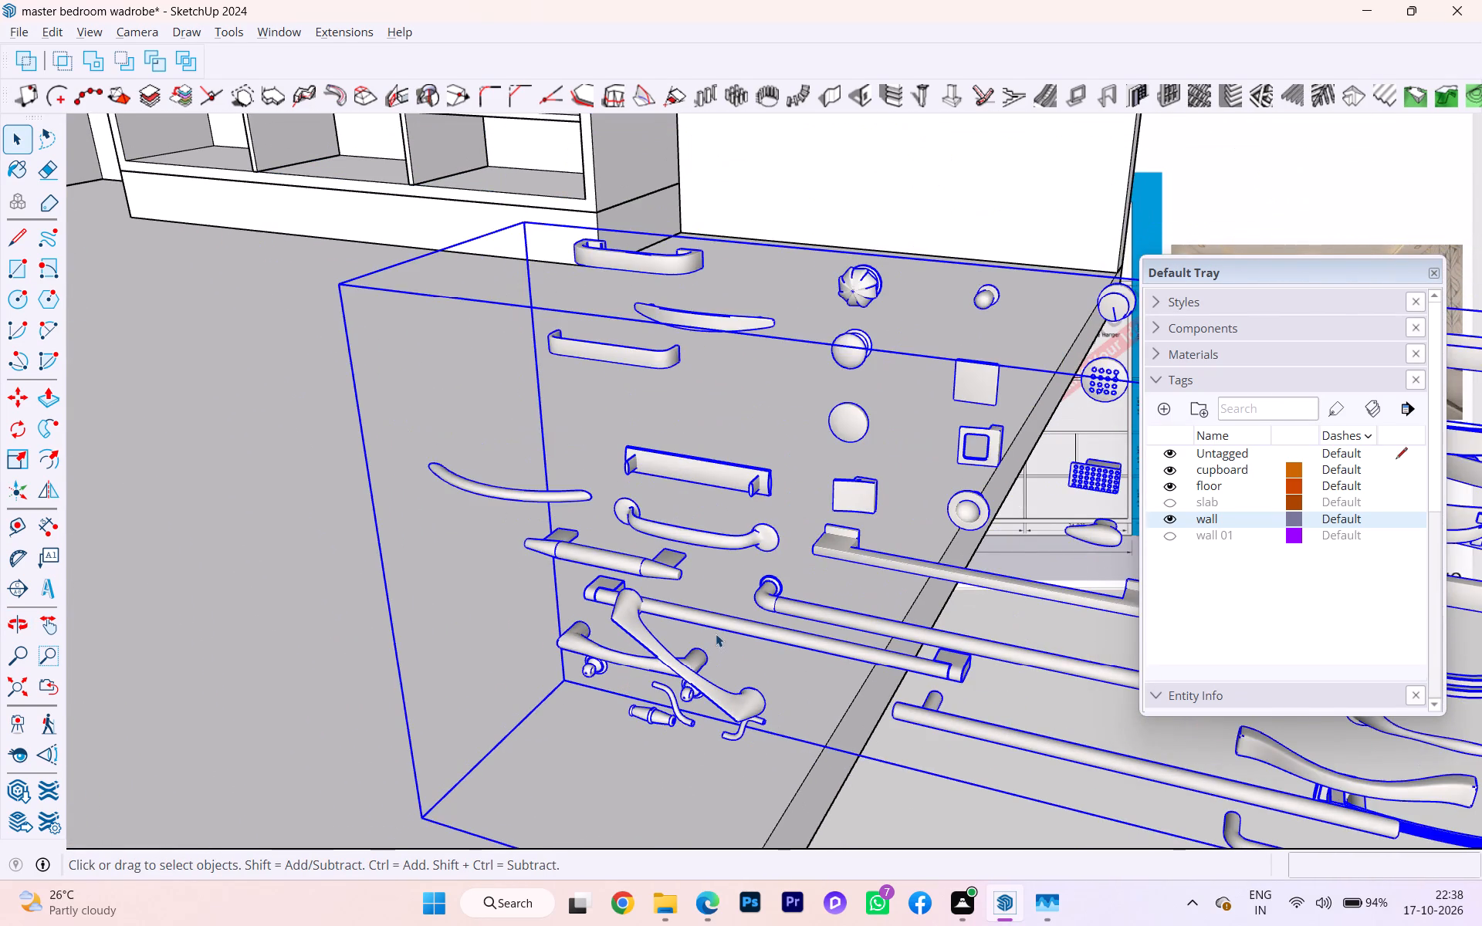
scroll(679, 407, "up", 4)
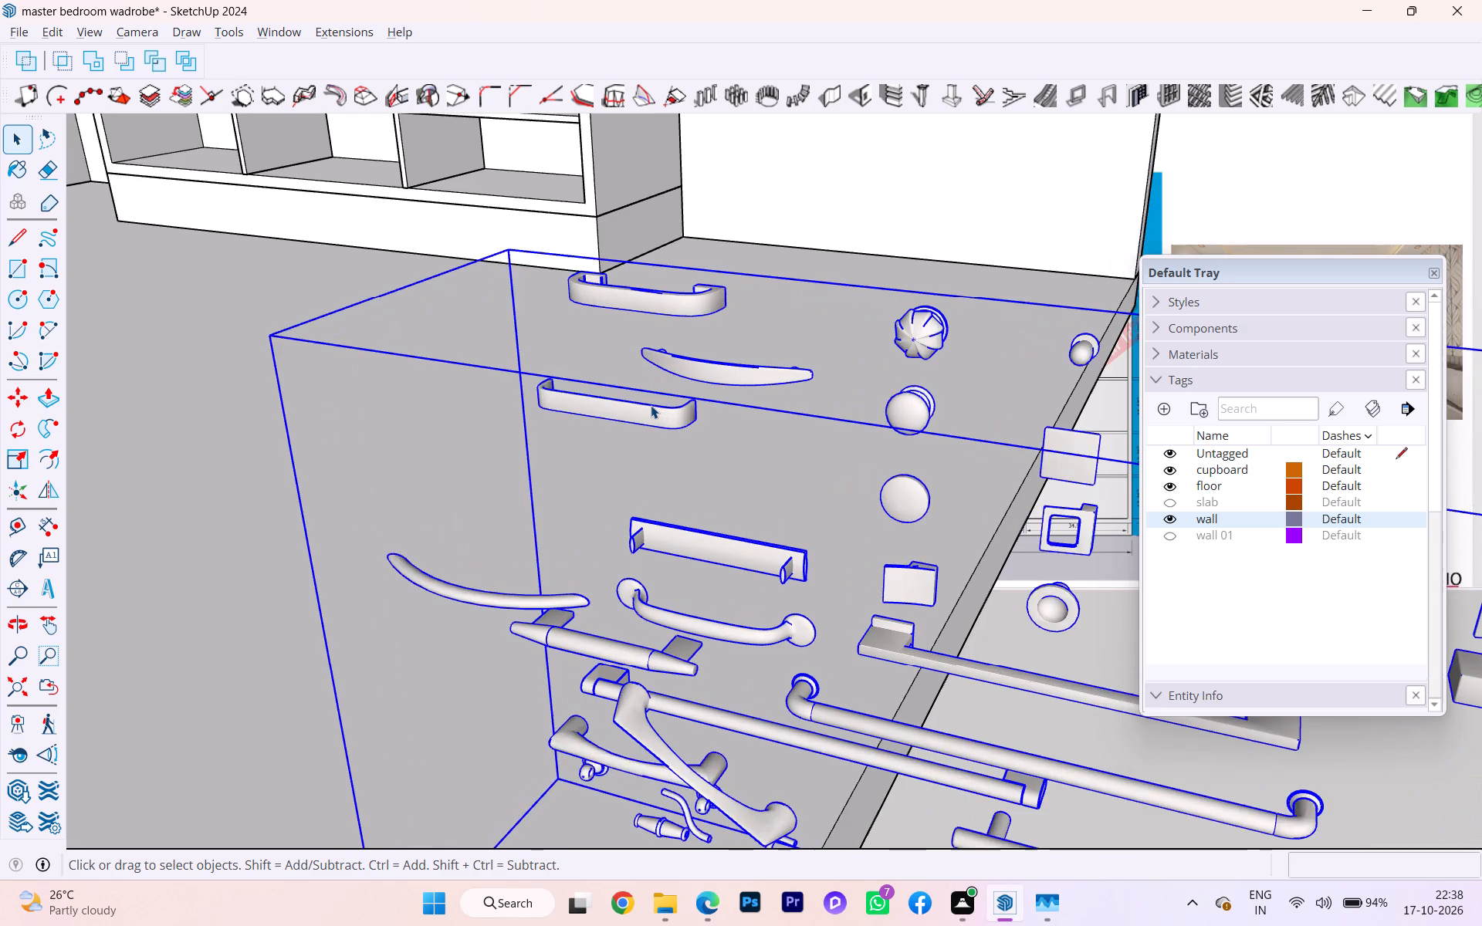
scroll(644, 409, "up", 1)
scroll(561, 439, "down", 5)
scroll(851, 534, "up", 1)
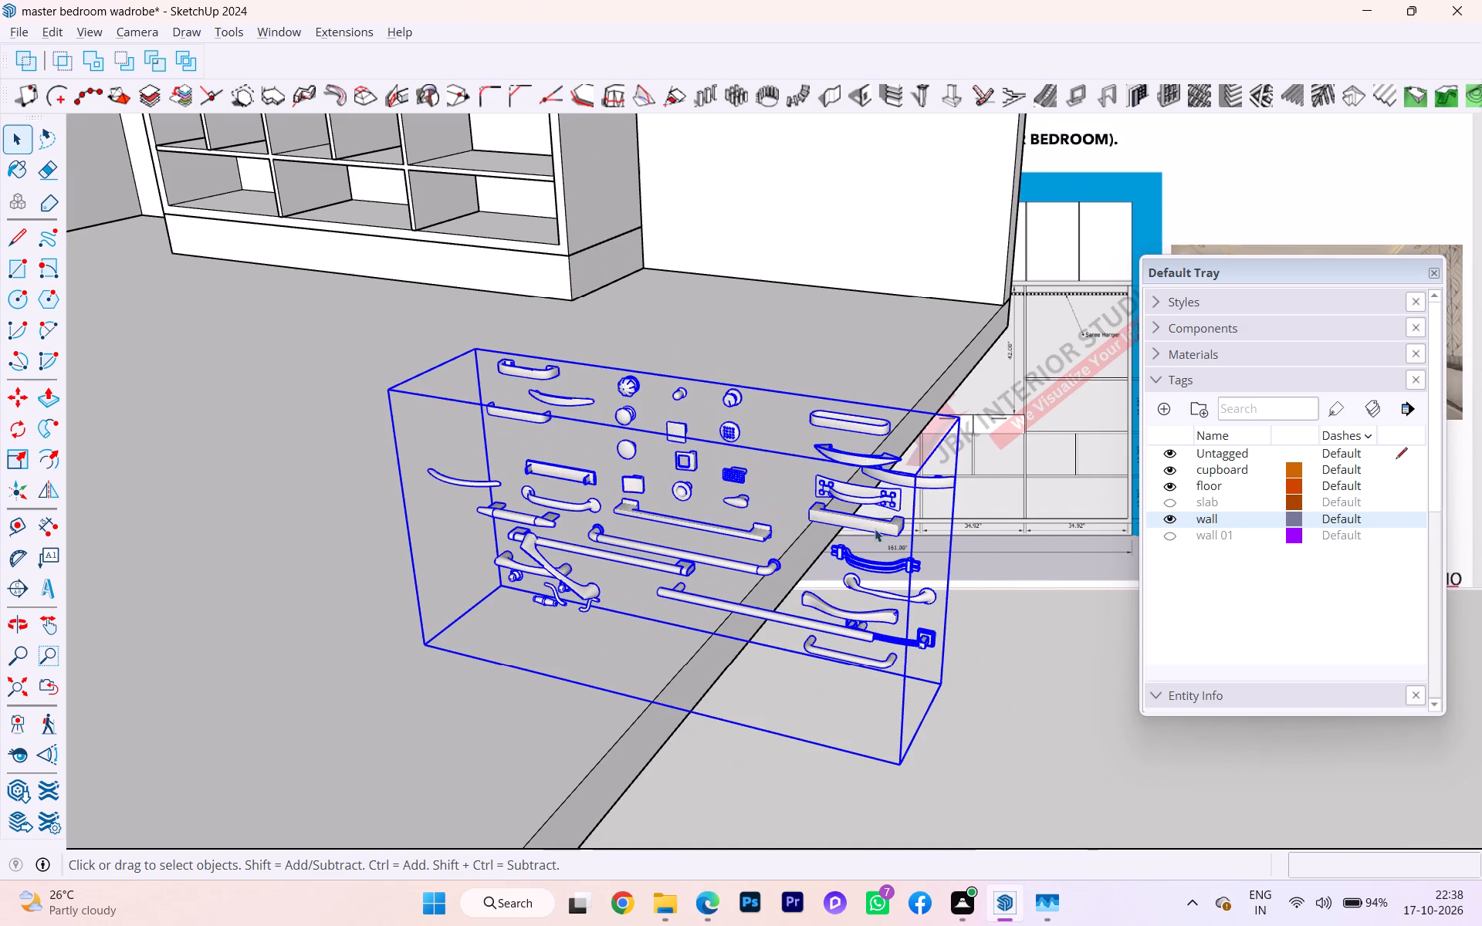
scroll(1048, 539, "down", 3)
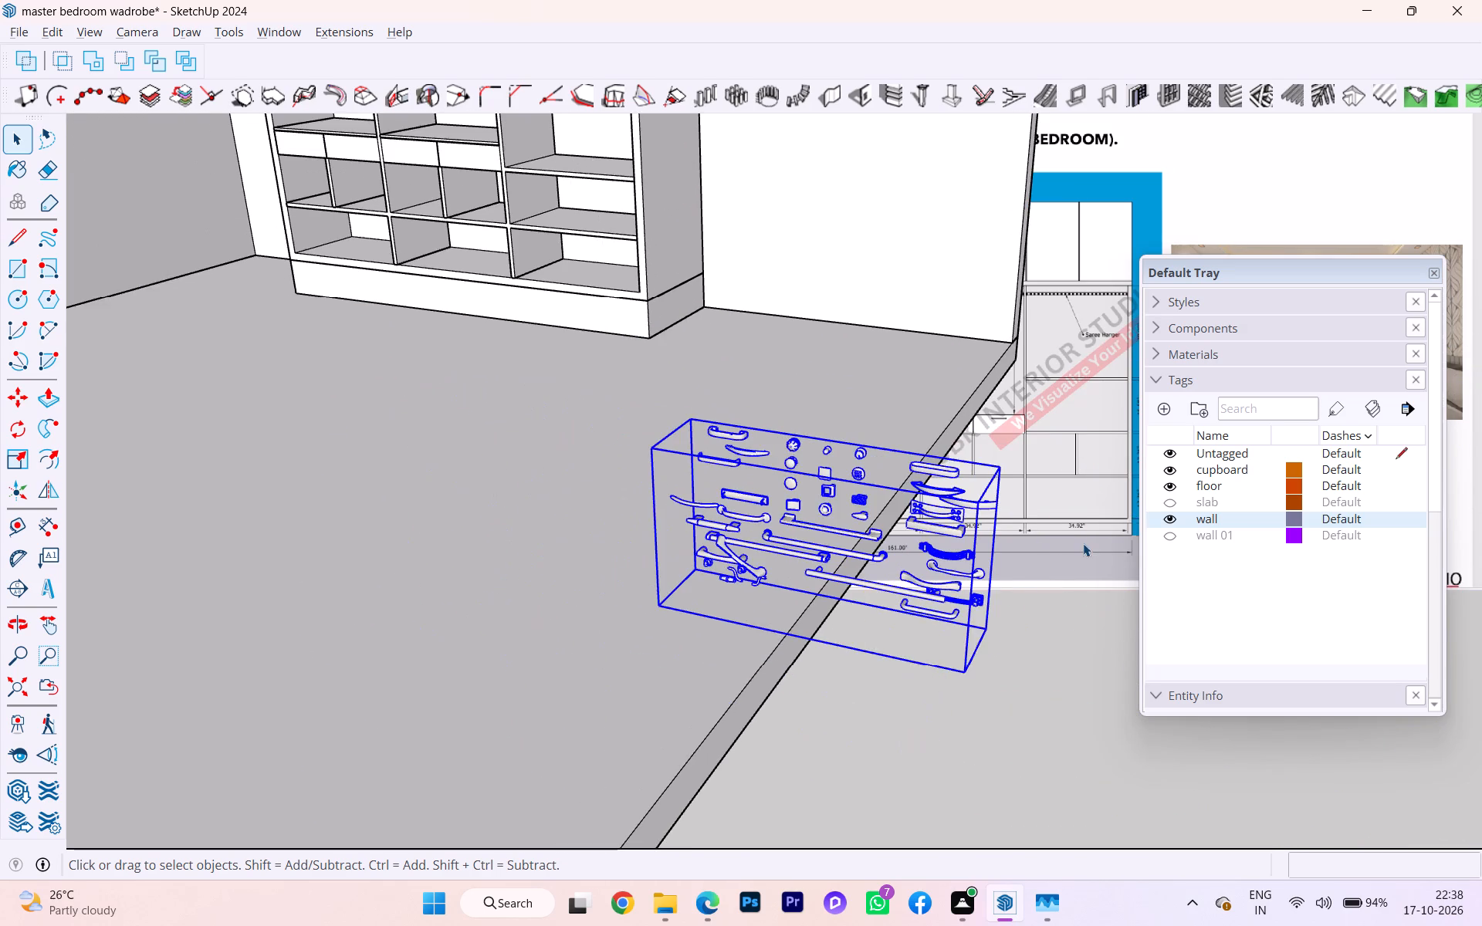
scroll(1085, 546, "down", 1)
scroll(827, 491, "down", 2)
scroll(945, 501, "down", 1)
middle_click_drag(952, 499, 1064, 465)
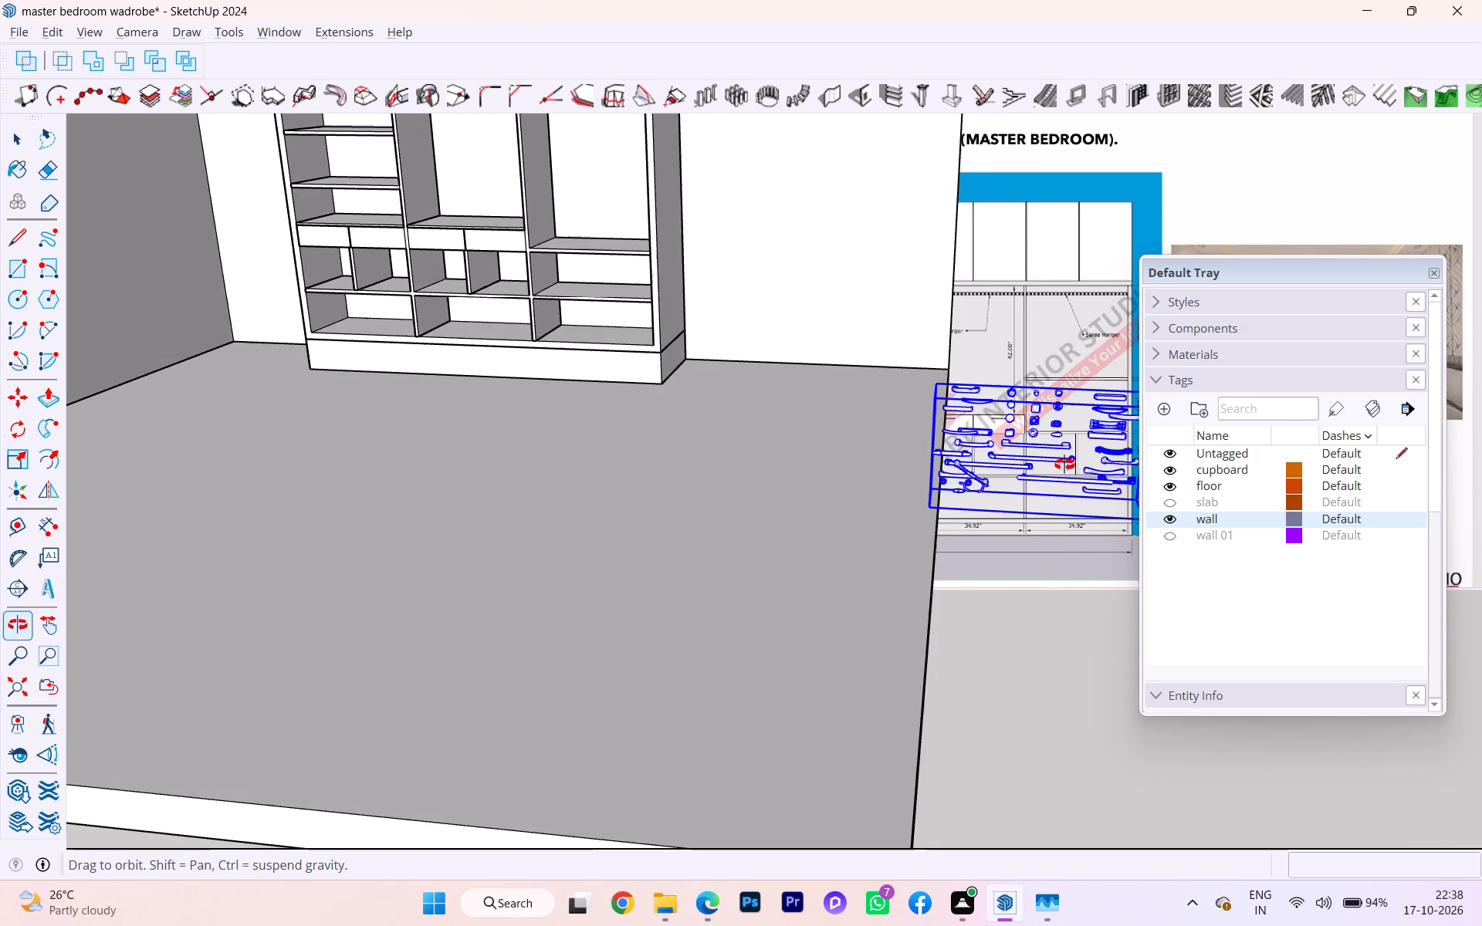
middle_click_drag(1064, 465, 1057, 583)
scroll(755, 532, "down", 3)
scroll(687, 529, "down", 3)
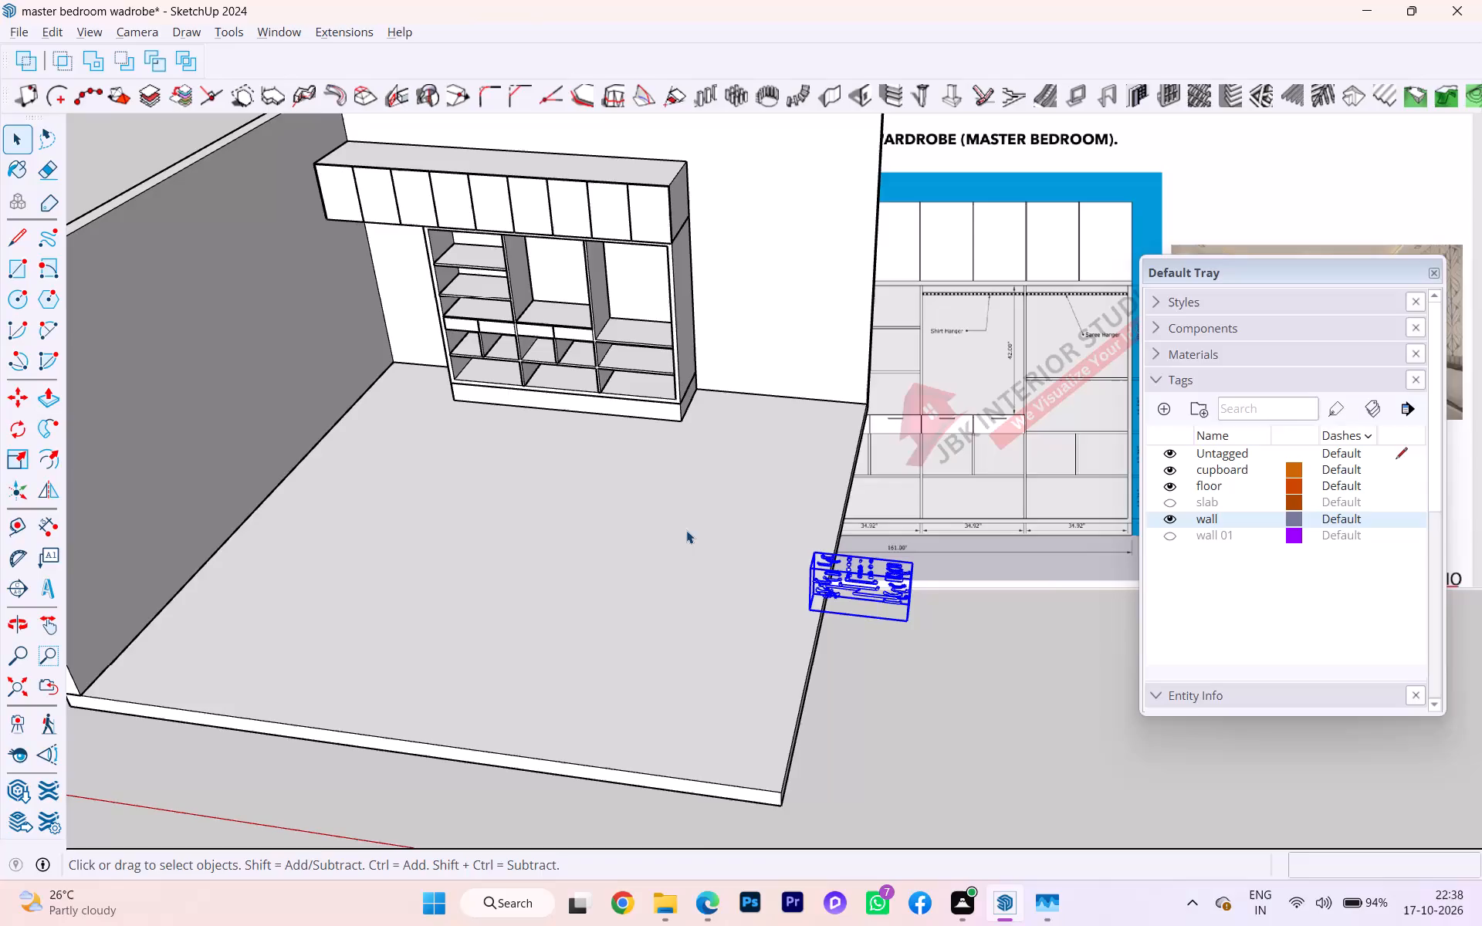
Draw a rectangle about 2 1/8" by 7/16" on the front face of the middle bay's right-hand drawer, above its centre.
scroll(686, 536, "down", 1)
middle_click_drag(693, 533, 797, 525)
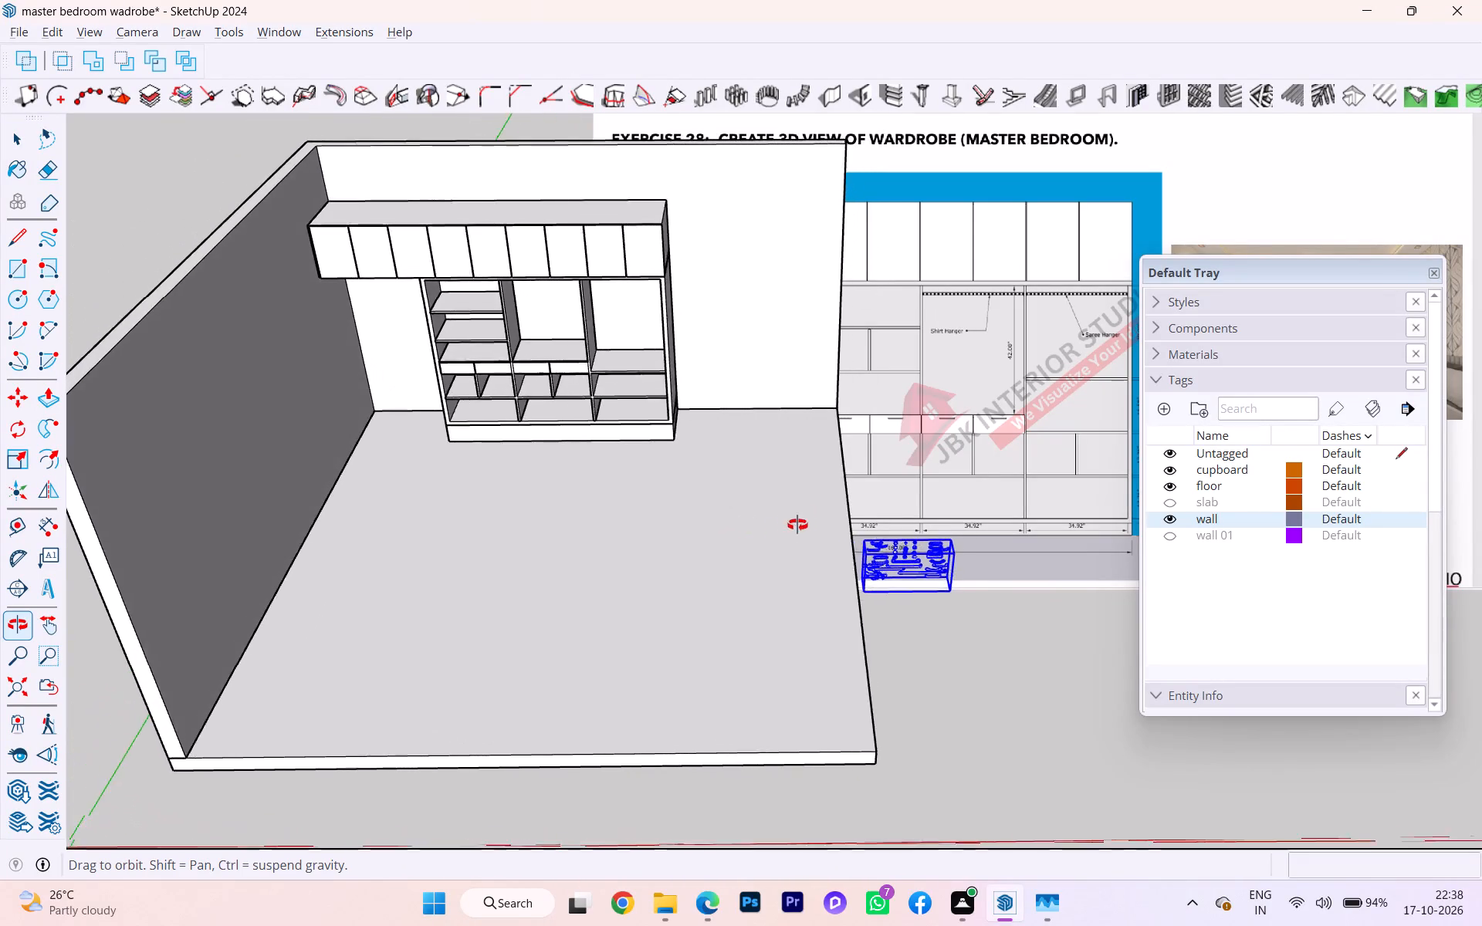
middle_click_drag(797, 525, 819, 522)
scroll(900, 523, "up", 2)
scroll(364, 271, "up", 5)
scroll(381, 340, "up", 10)
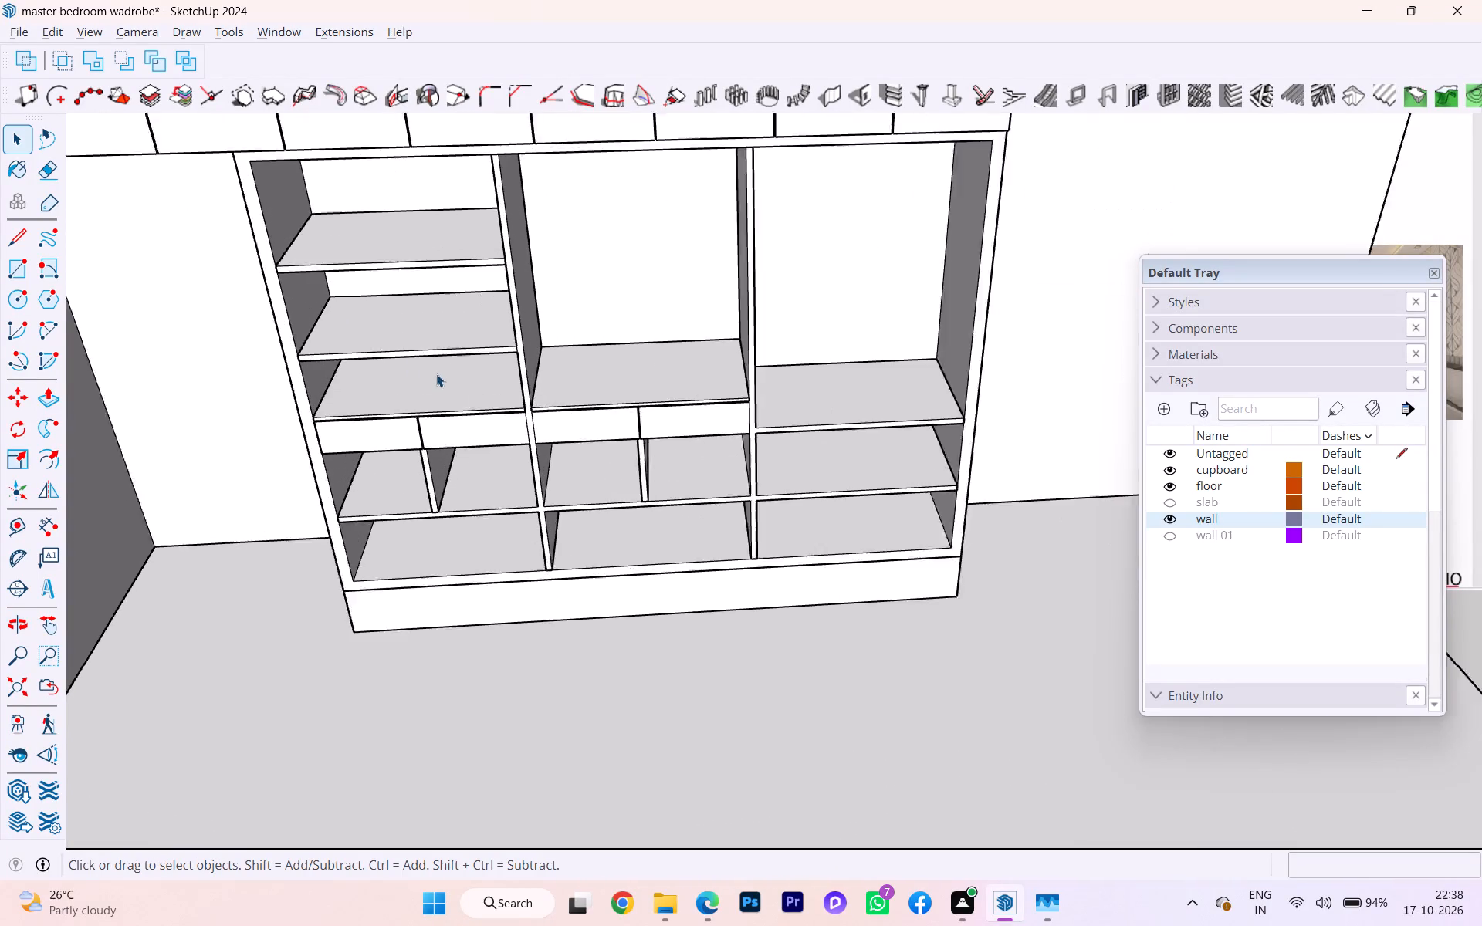
scroll(525, 396, "down", 1)
middle_click_drag(534, 400, 546, 274)
scroll(659, 403, "up", 2)
scroll(668, 414, "down", 1)
scroll(673, 419, "up", 2)
scroll(678, 427, "down", 2)
scroll(678, 419, "up", 2)
scroll(678, 419, "down", 2)
scroll(678, 419, "up", 7)
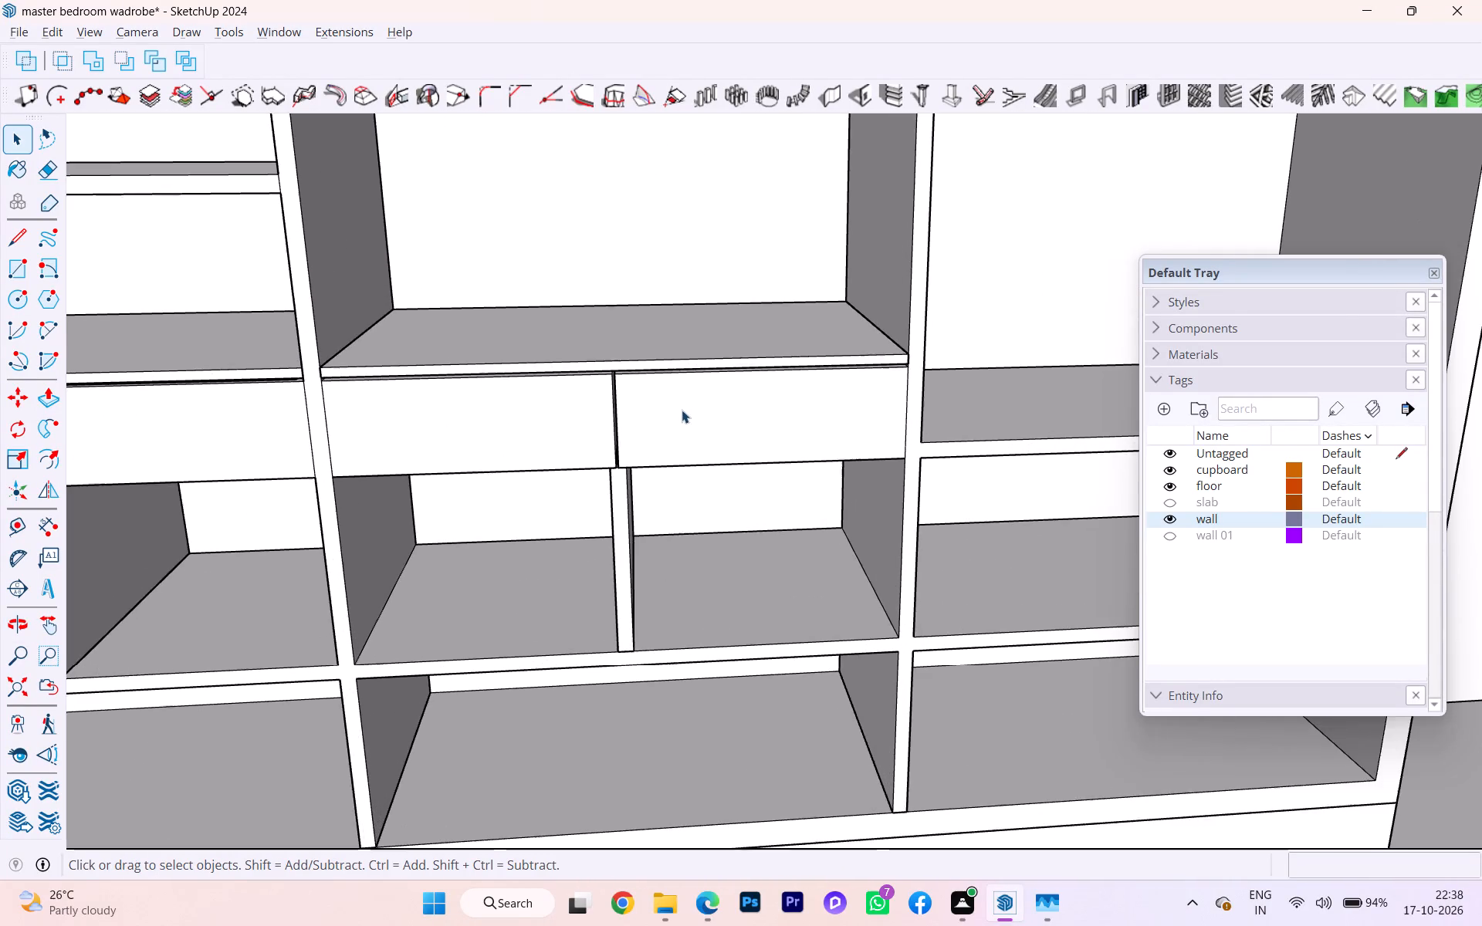
middle_click_drag(698, 407, 671, 304)
scroll(691, 355, "up", 3)
scroll(692, 353, "down", 2)
scroll(692, 353, "up", 5)
left_click(689, 370)
left_click(689, 375)
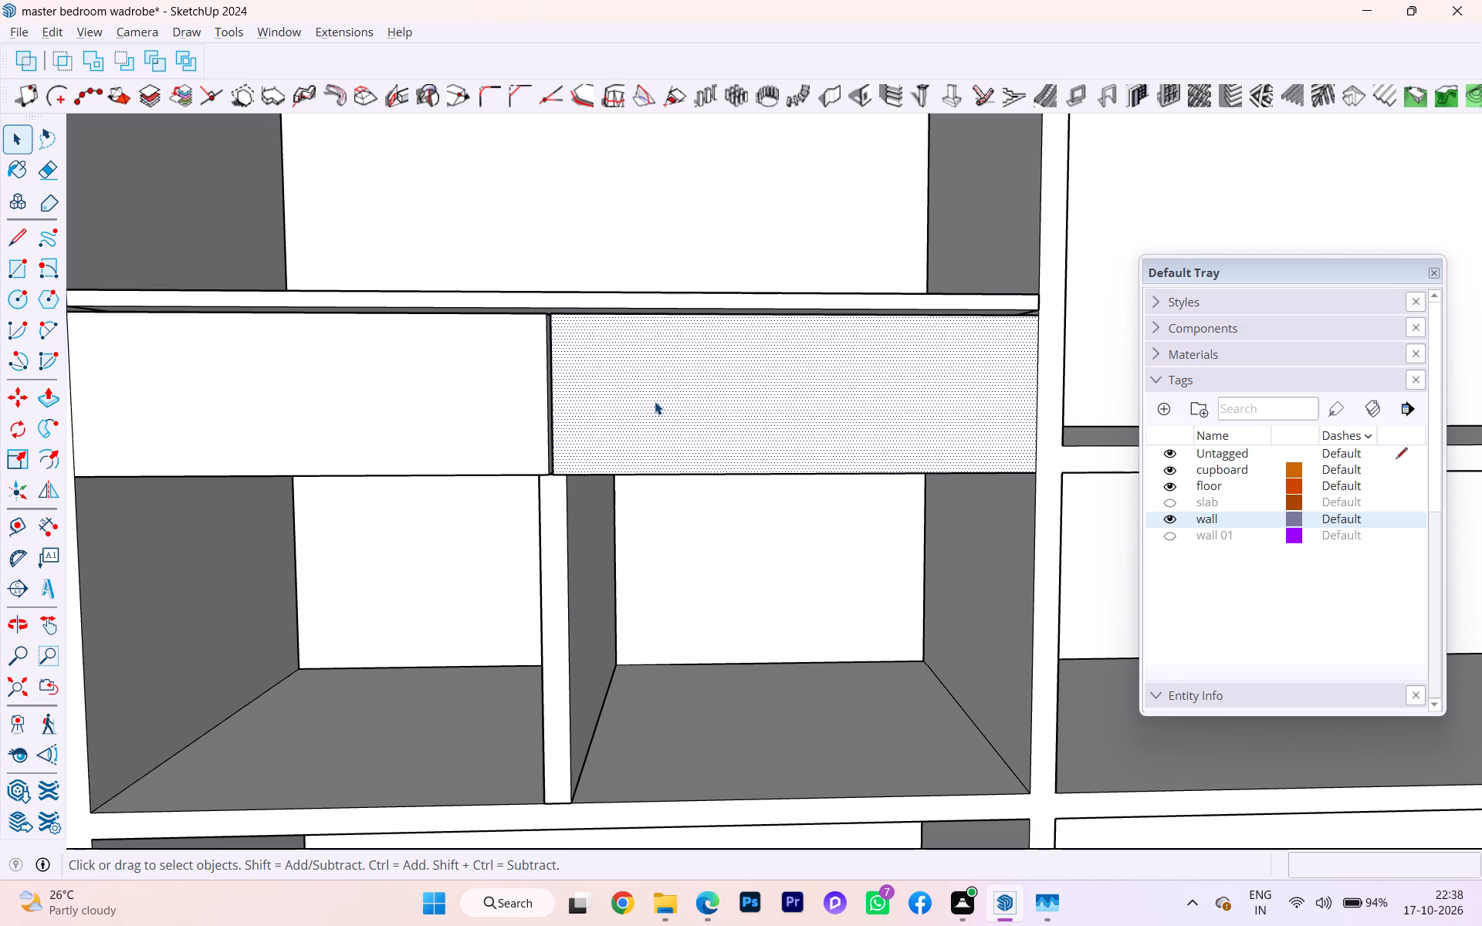
key("r")
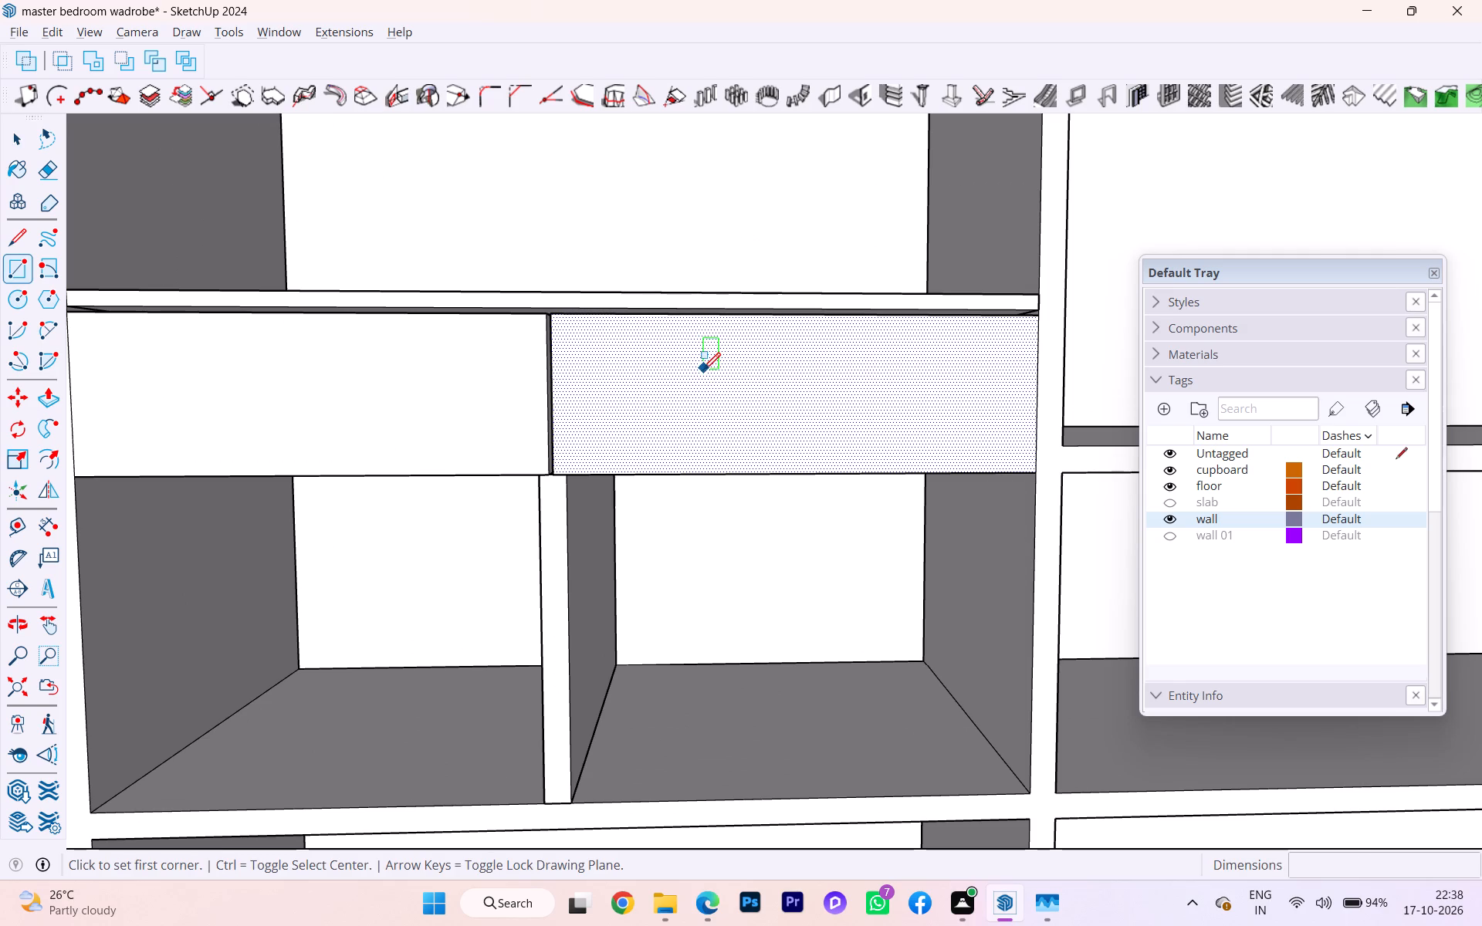
left_click(698, 347)
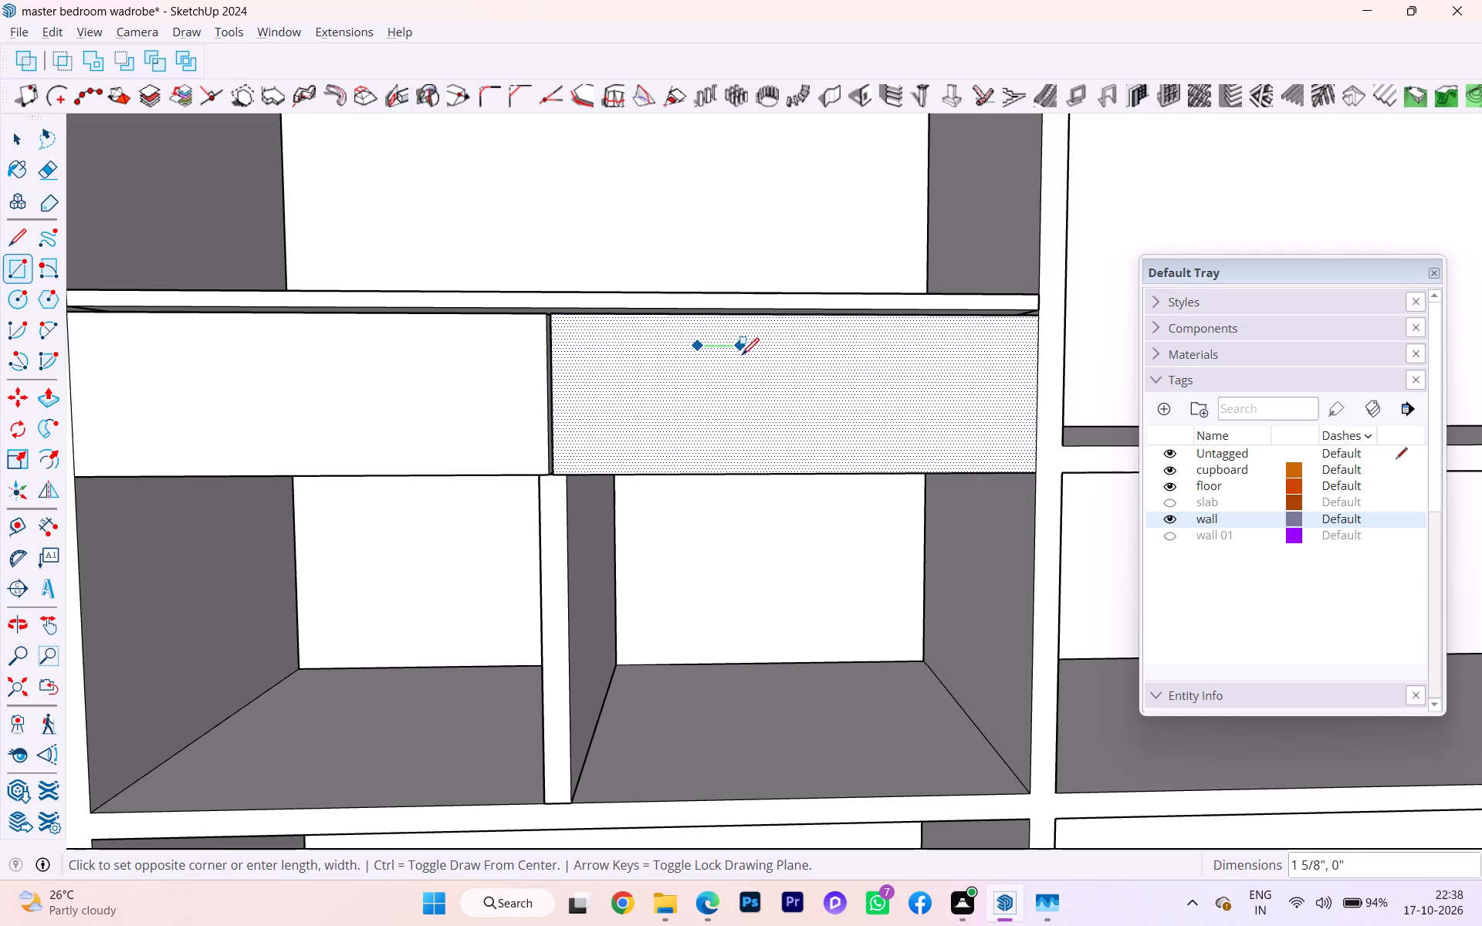
left_click(755, 358)
key("space")
Offset the small rectangle on the middle bay's right-hand drawer front slightly outward to form a narrow border around it.
scroll(730, 354, "up", 6)
left_click(726, 350)
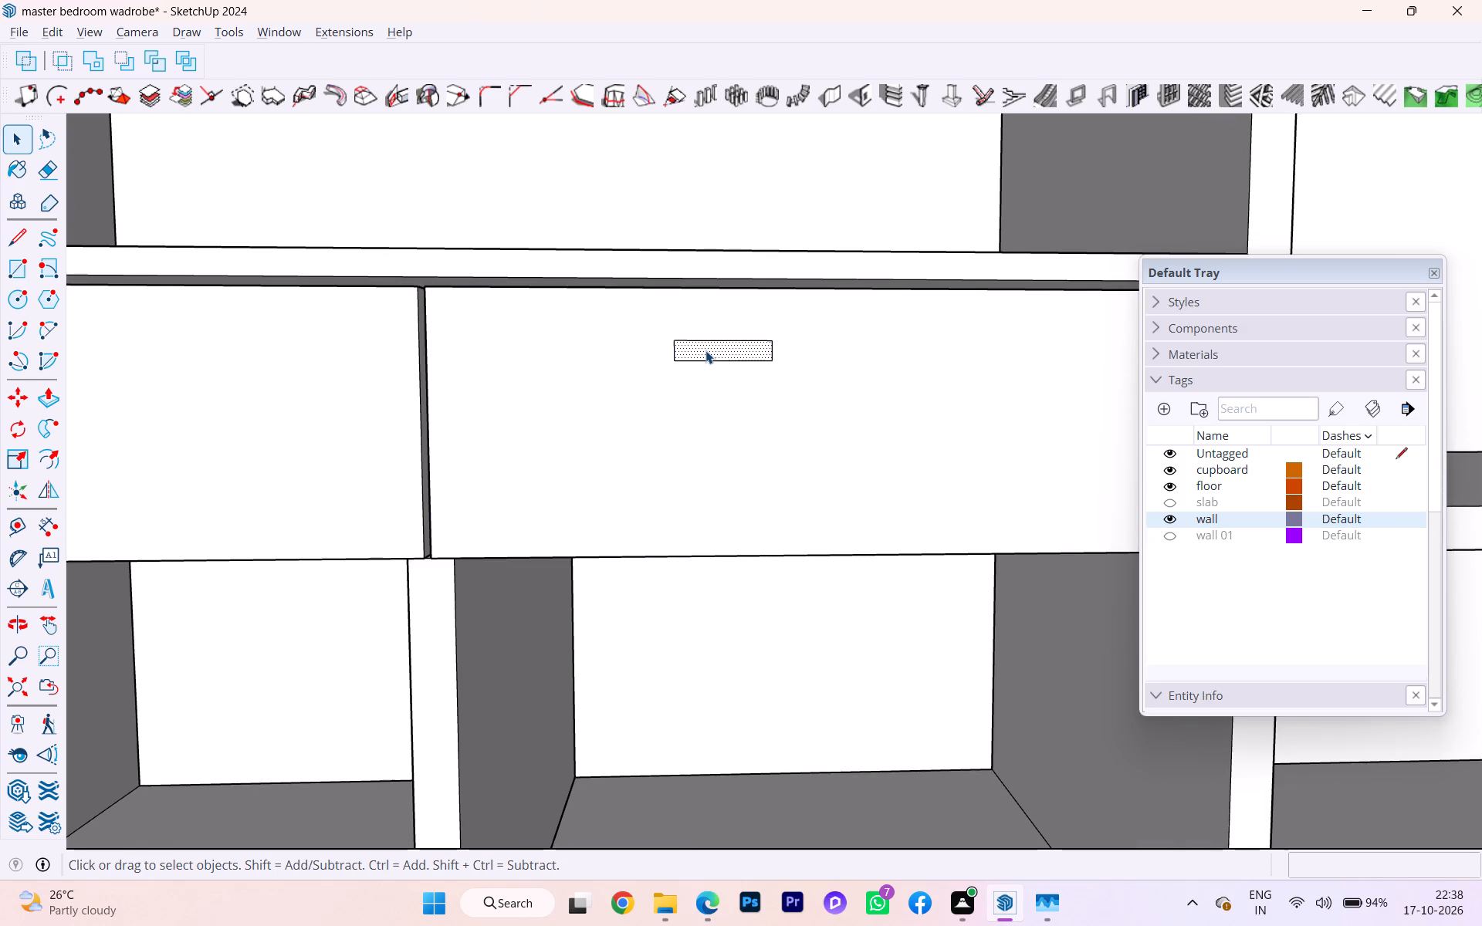
double_click(704, 350)
scroll(687, 351, "up", 7)
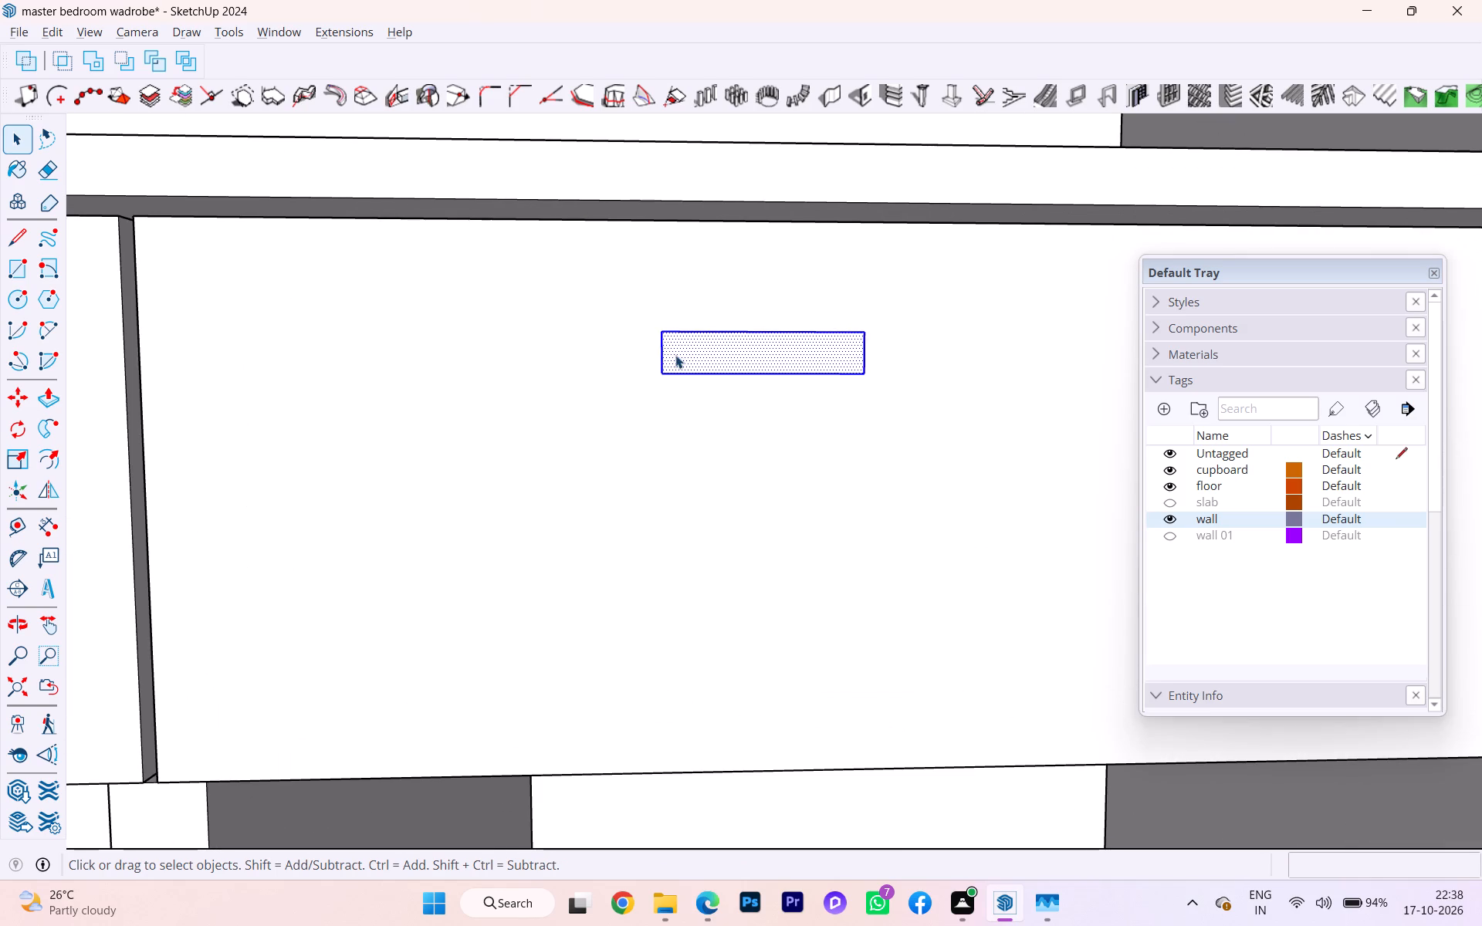
key("f")
left_click(665, 358)
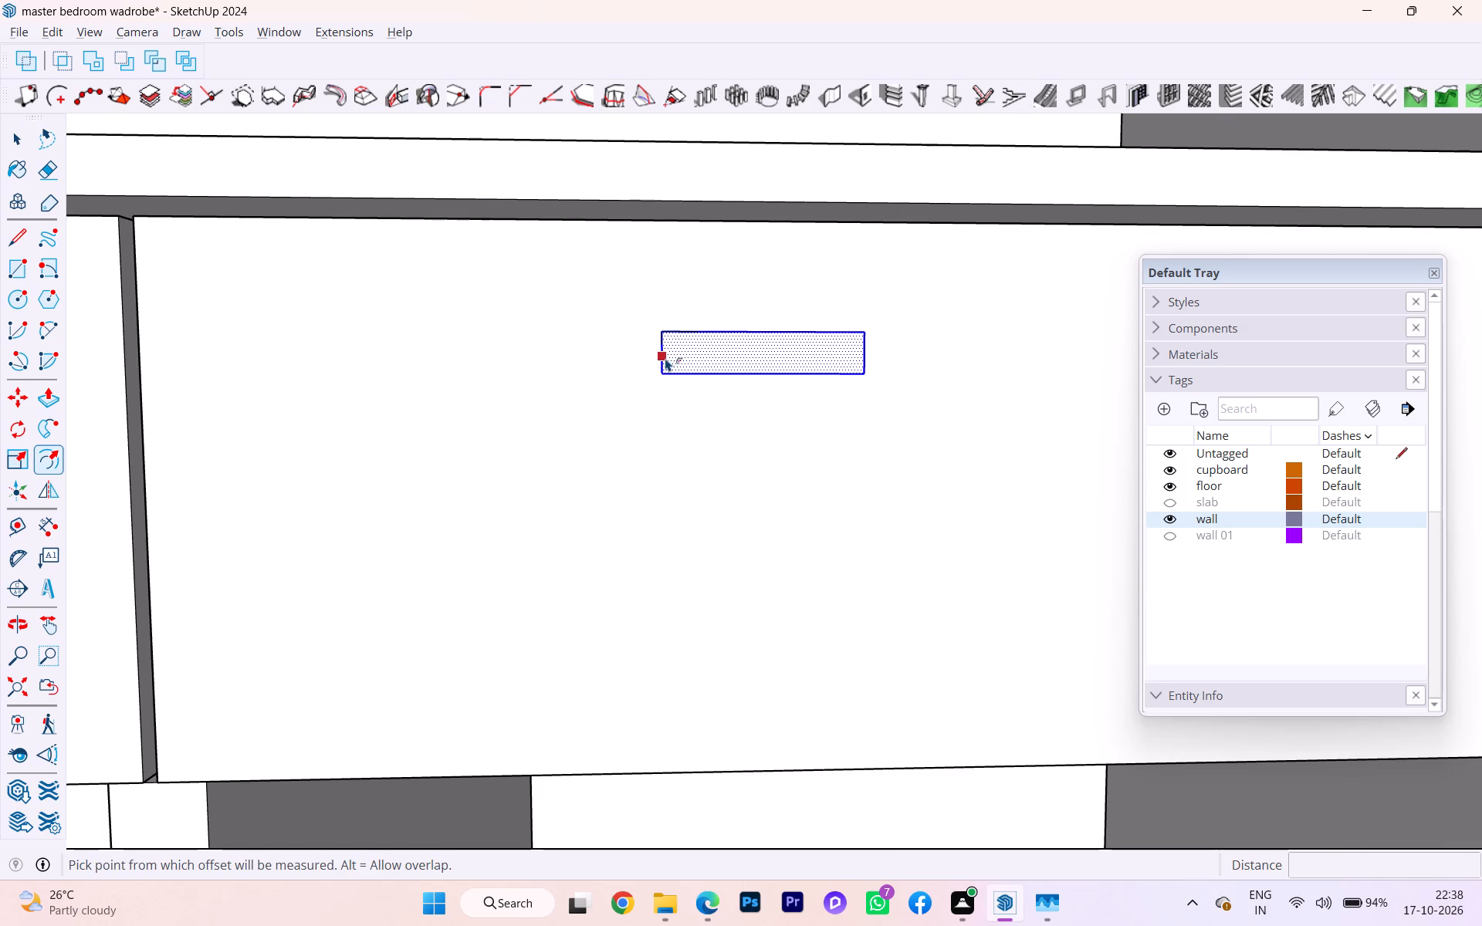
left_click(652, 358)
left_click(652, 358)
key("space")
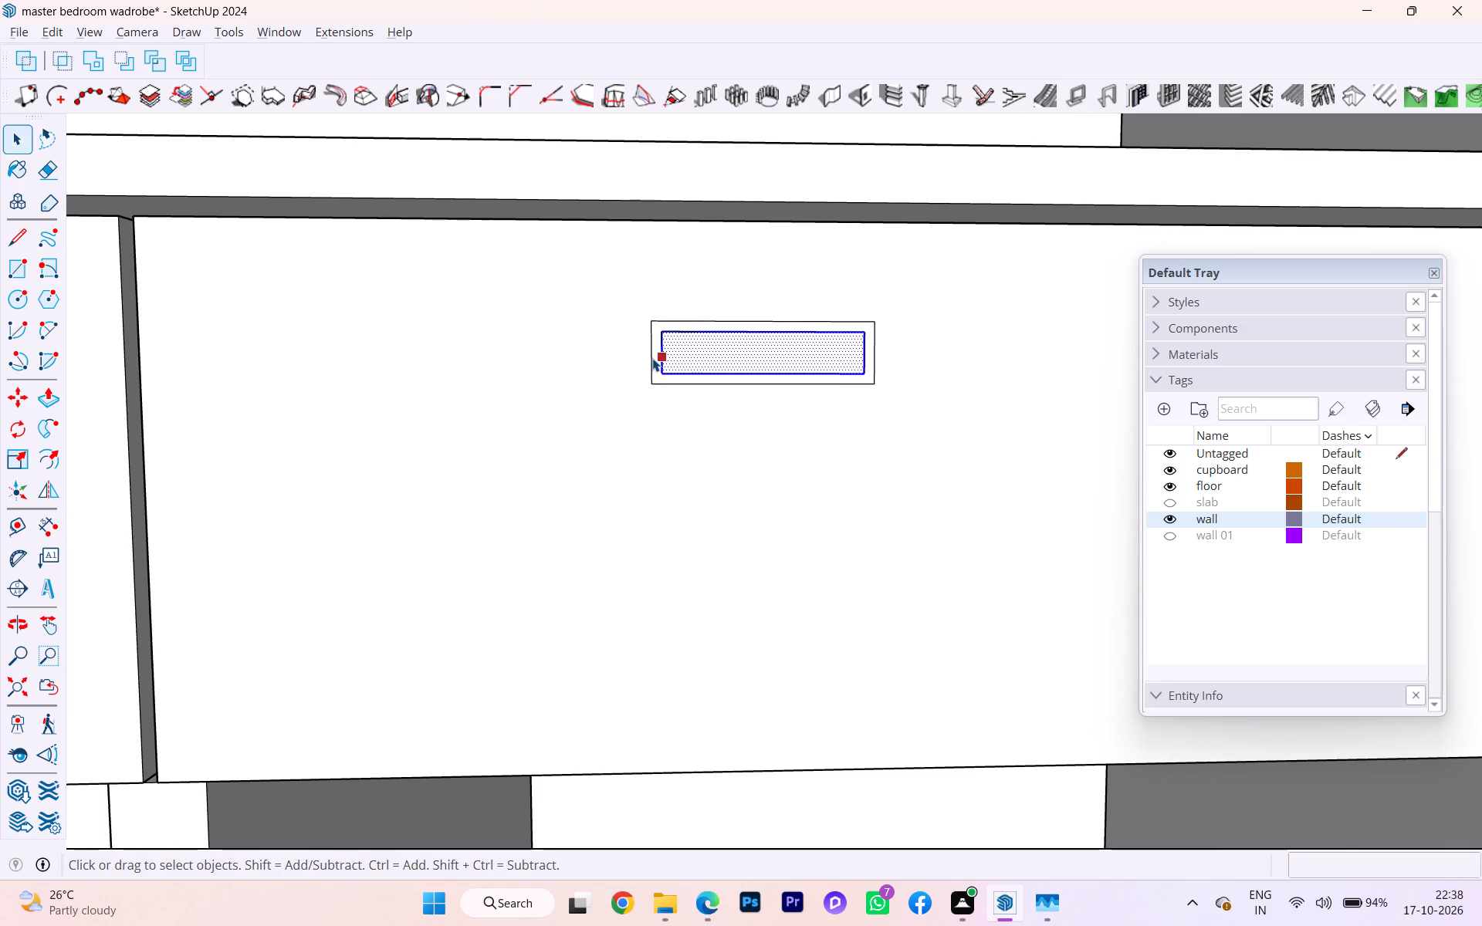
key("Escape")
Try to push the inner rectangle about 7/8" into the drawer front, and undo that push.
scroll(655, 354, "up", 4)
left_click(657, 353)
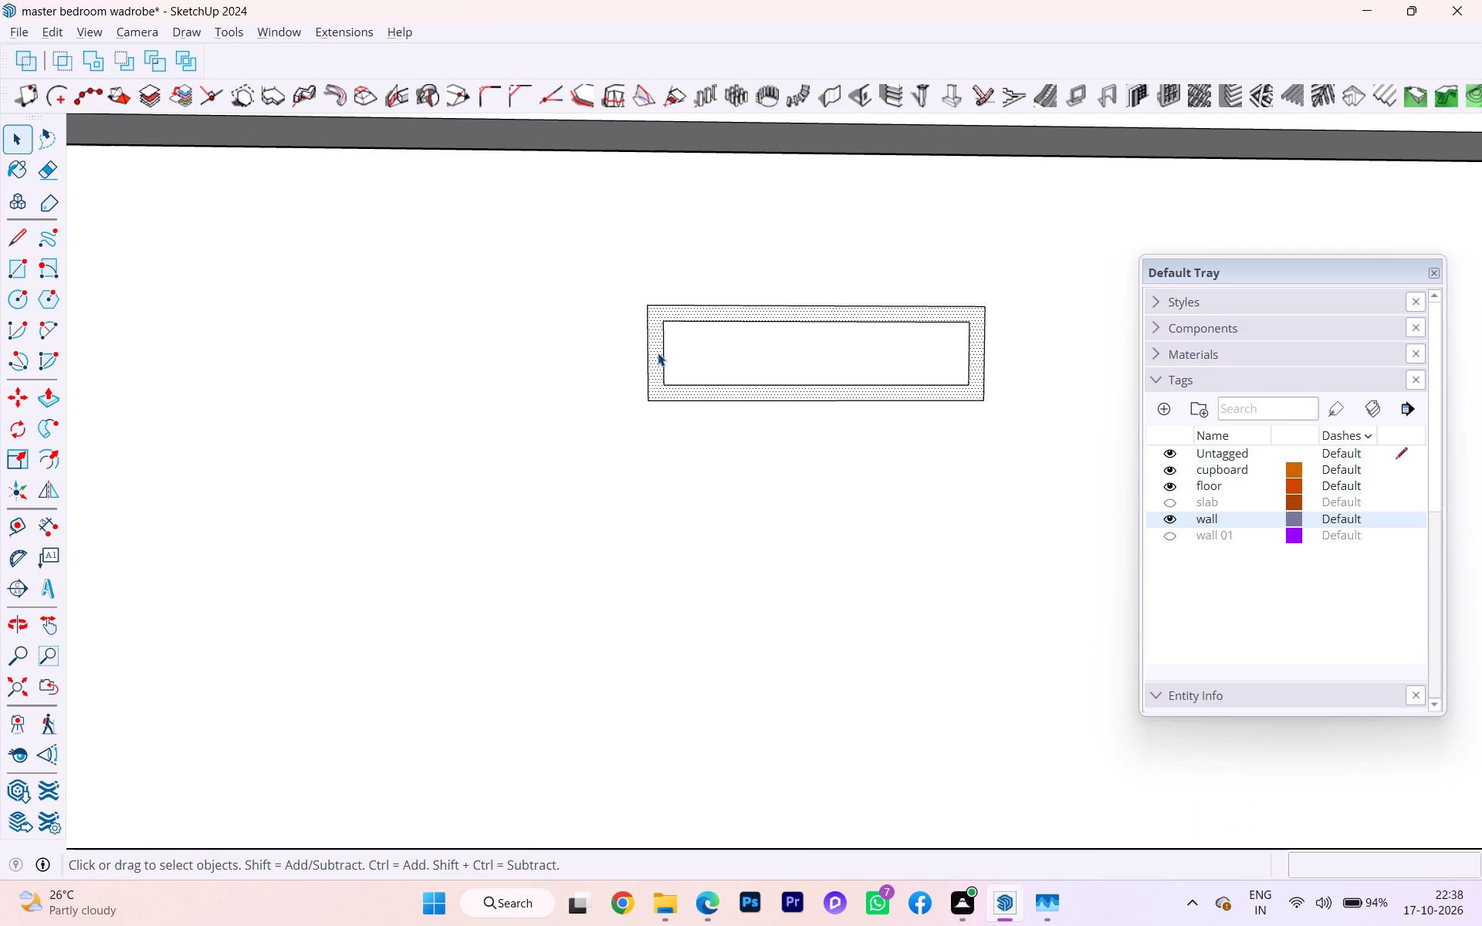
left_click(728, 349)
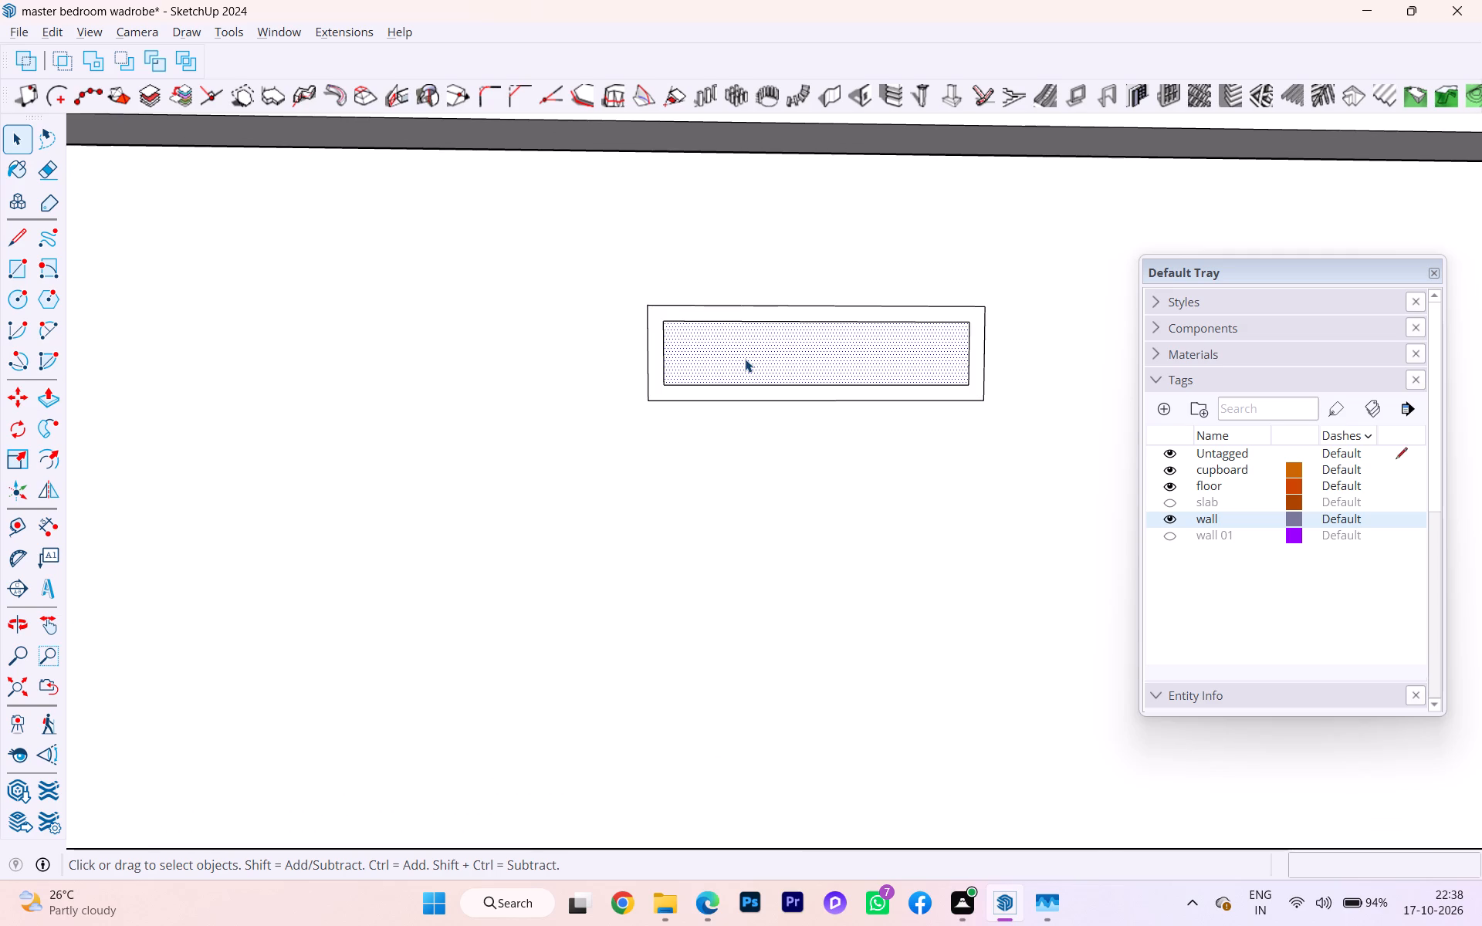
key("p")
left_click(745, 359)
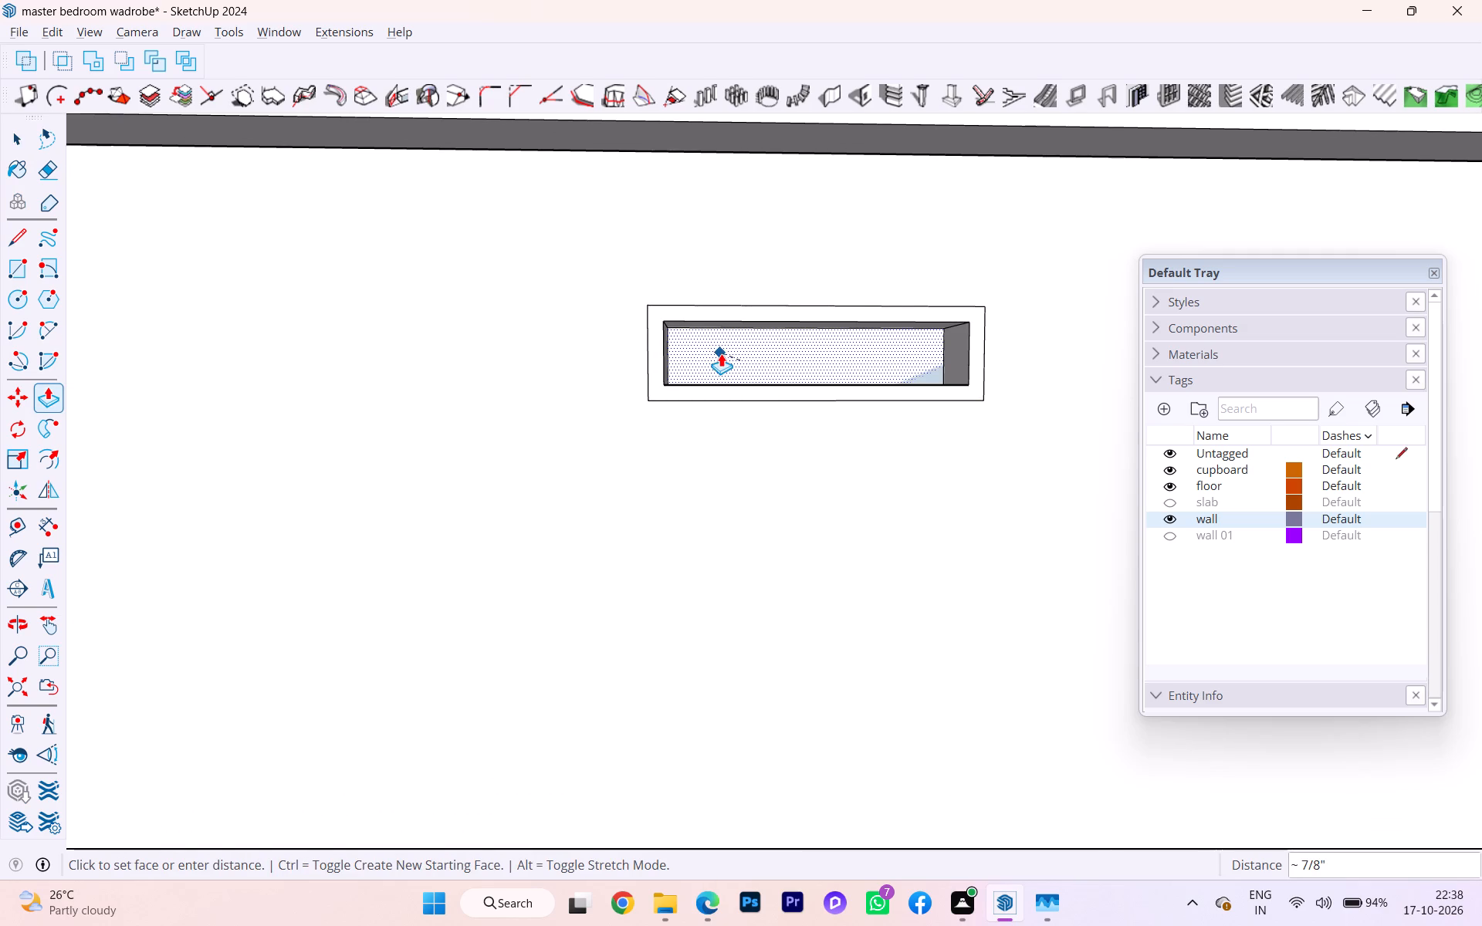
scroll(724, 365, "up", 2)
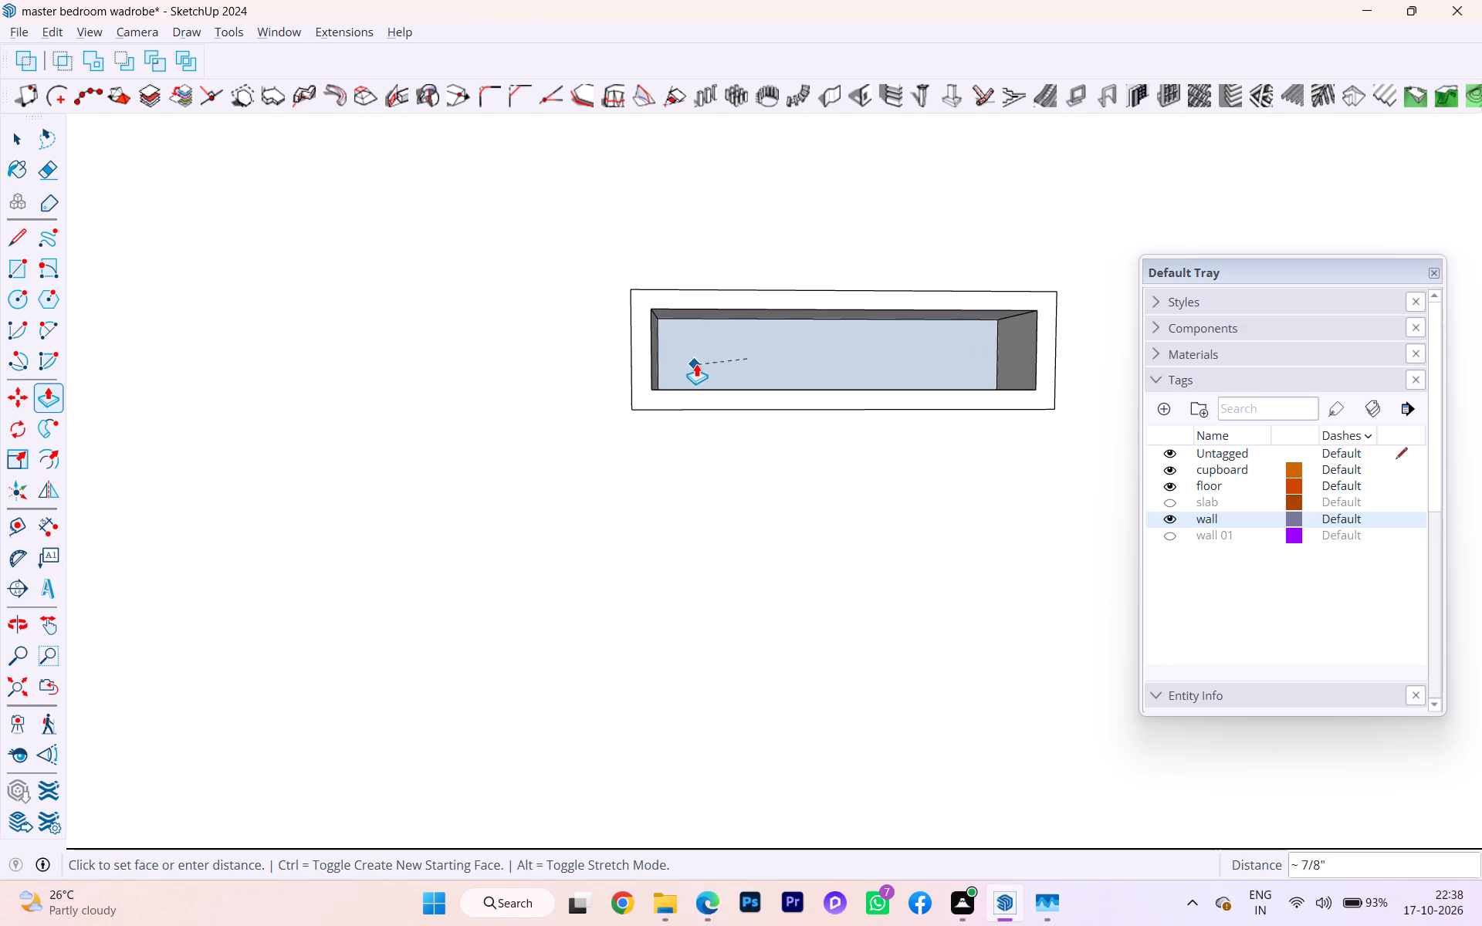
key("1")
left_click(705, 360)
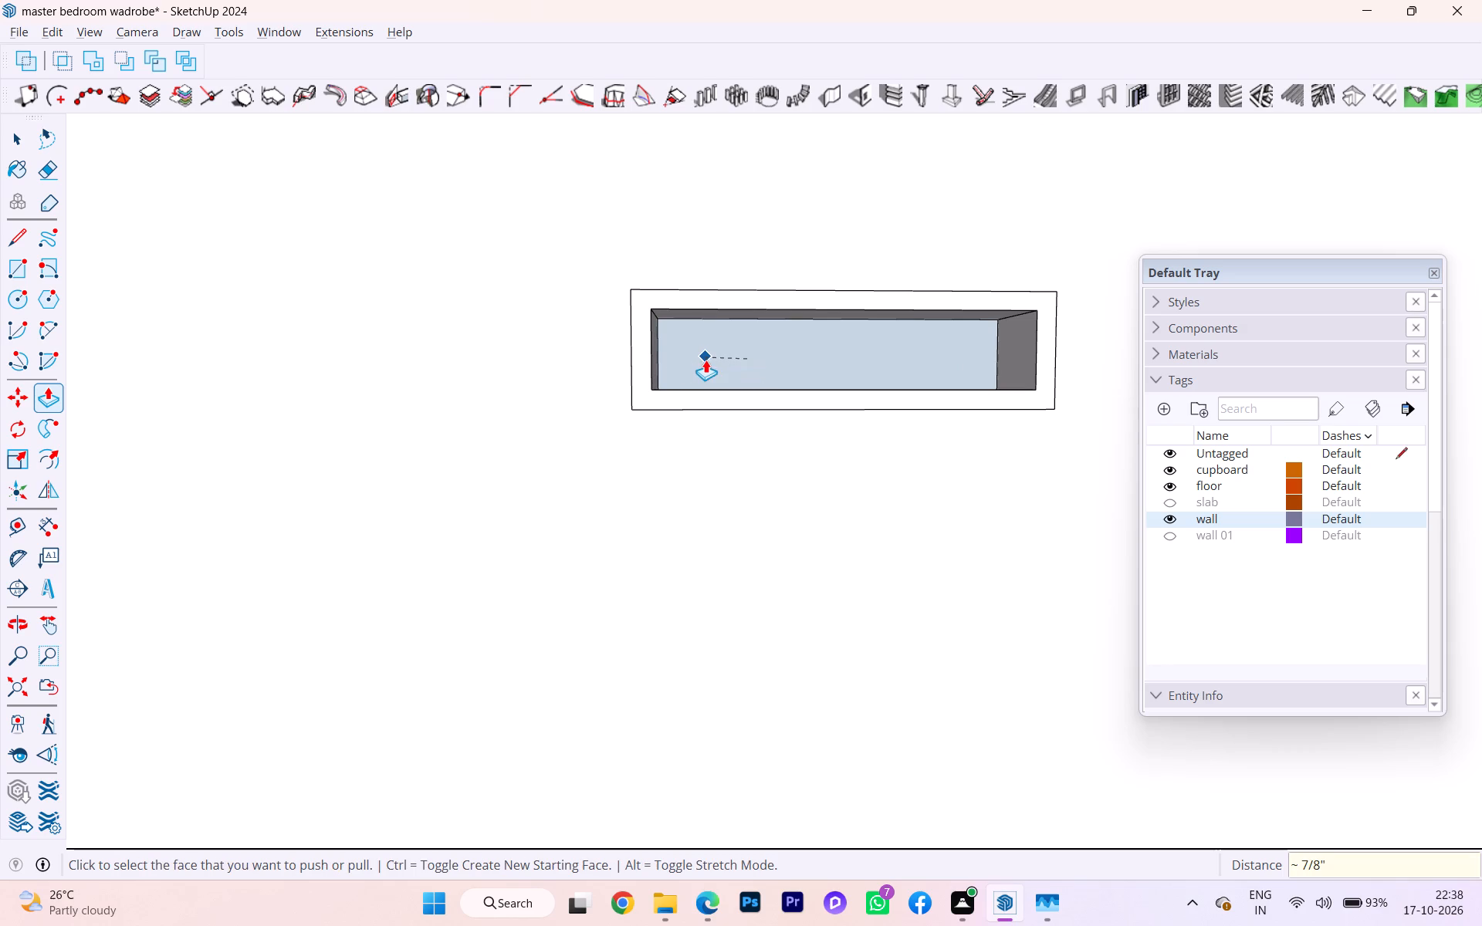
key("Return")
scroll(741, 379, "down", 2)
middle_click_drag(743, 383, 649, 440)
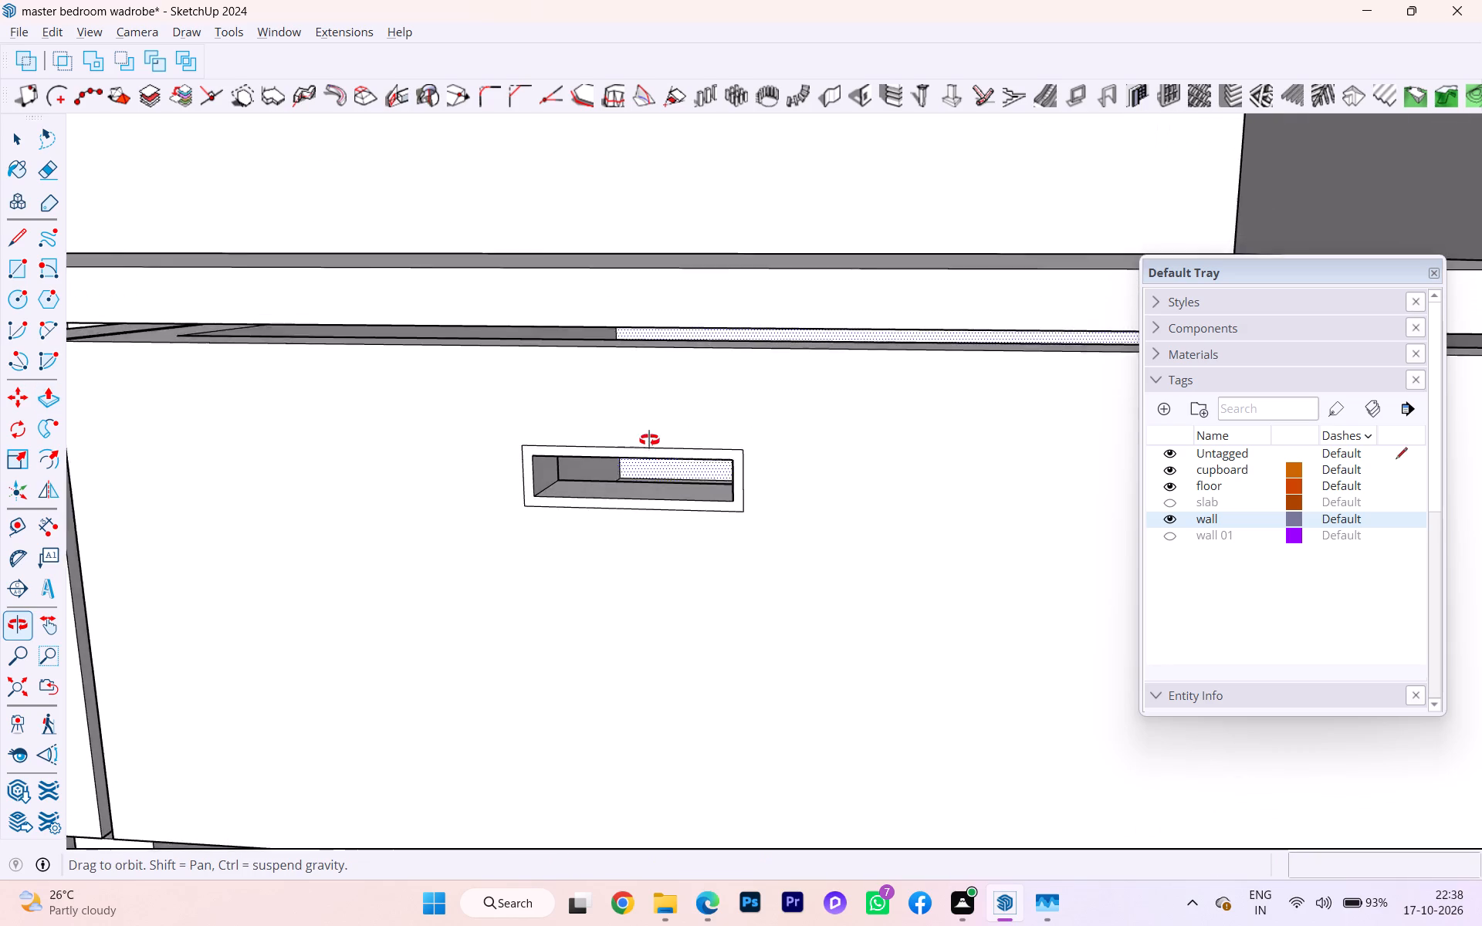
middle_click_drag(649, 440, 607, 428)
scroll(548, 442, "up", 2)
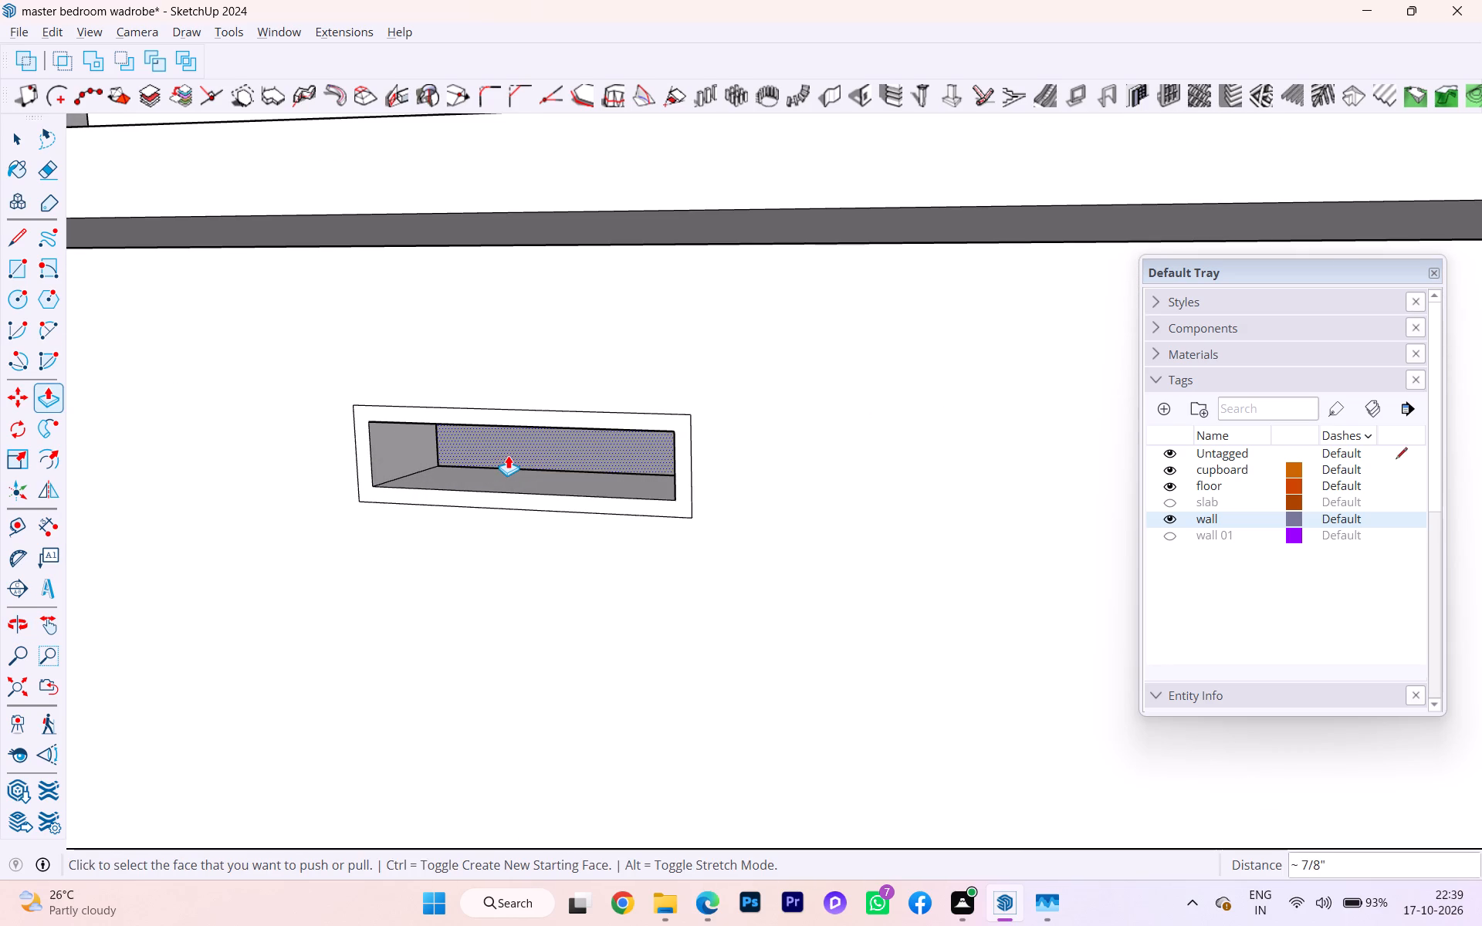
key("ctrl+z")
Push the inner rectangle about 3/16" into the drawer front to form a shallow recessed handle.
left_click(499, 467)
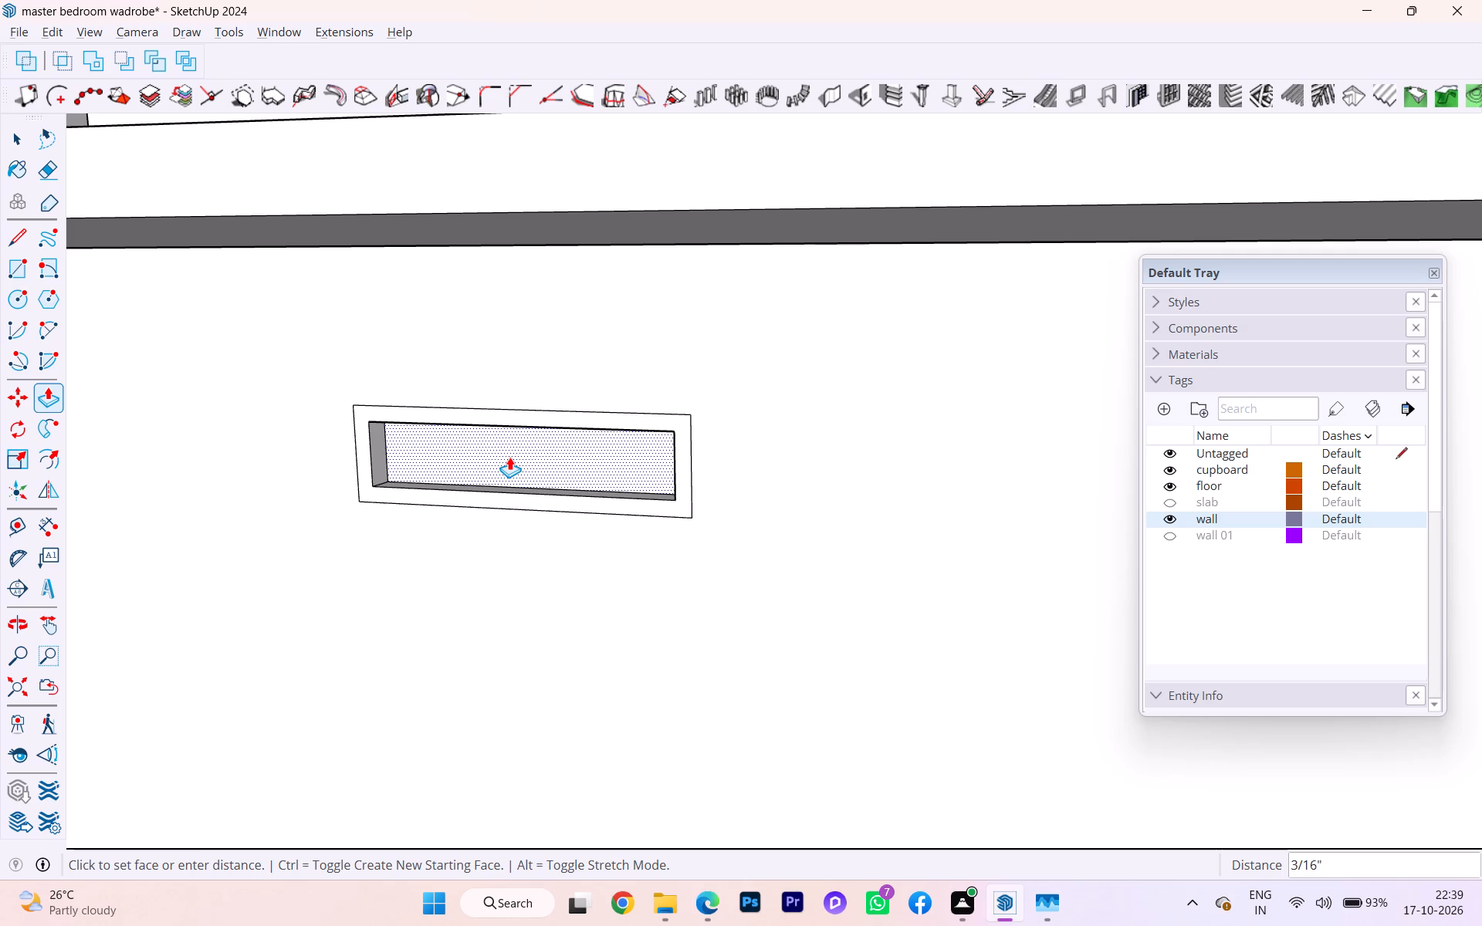
left_click(509, 457)
key("space")
left_click(493, 543)
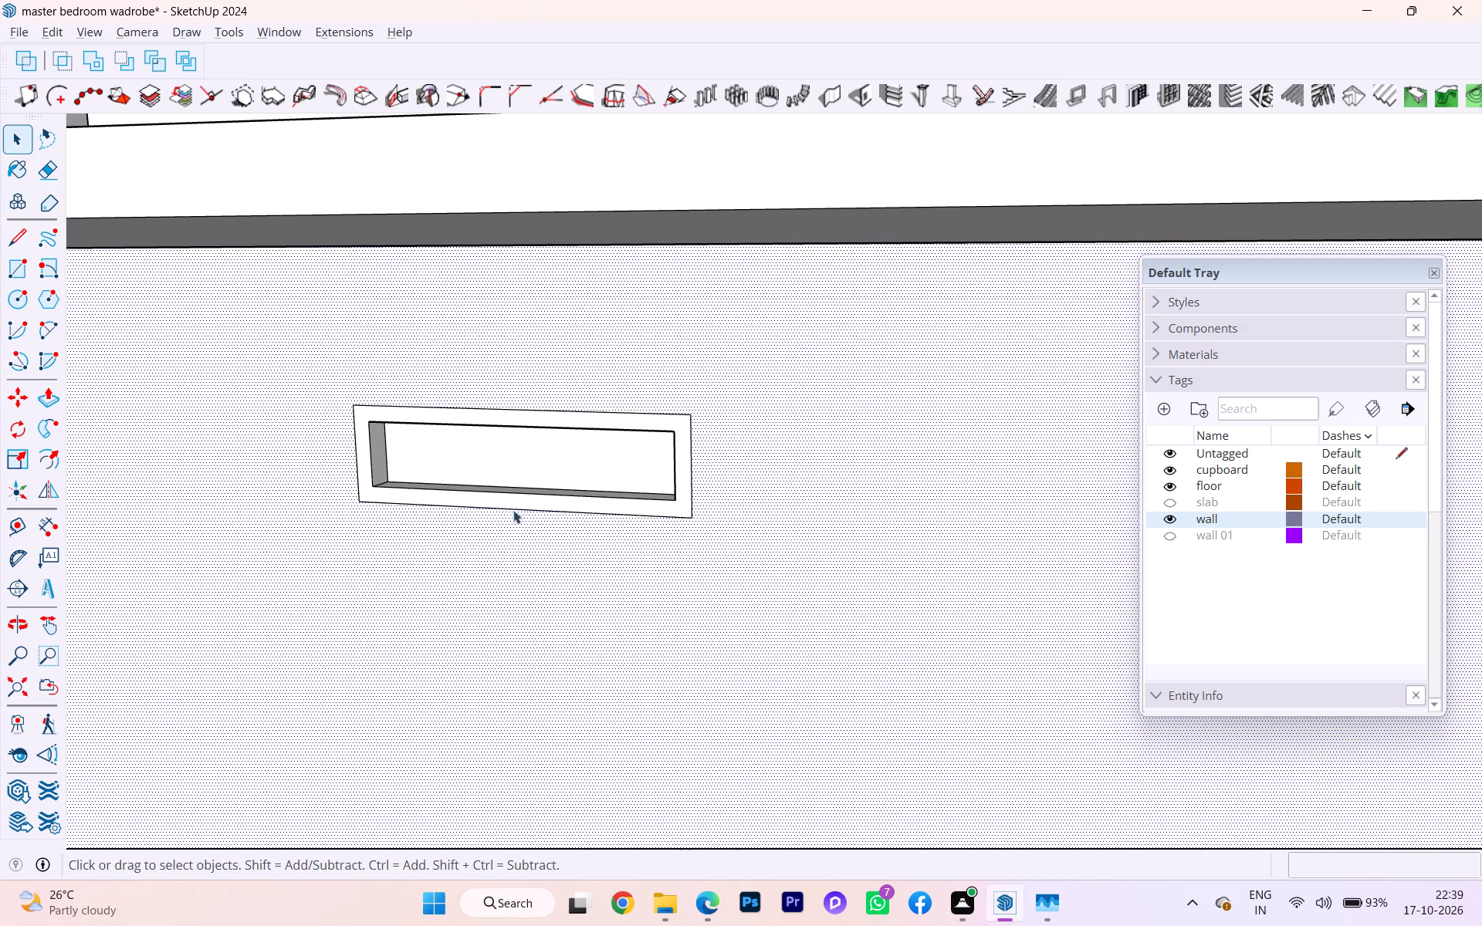
Copy the whole recessed handle, including its border, across to the front of the middle bay's left-hand drawer.
scroll(513, 510, "down", 1)
middle_click_drag(515, 509, 719, 546)
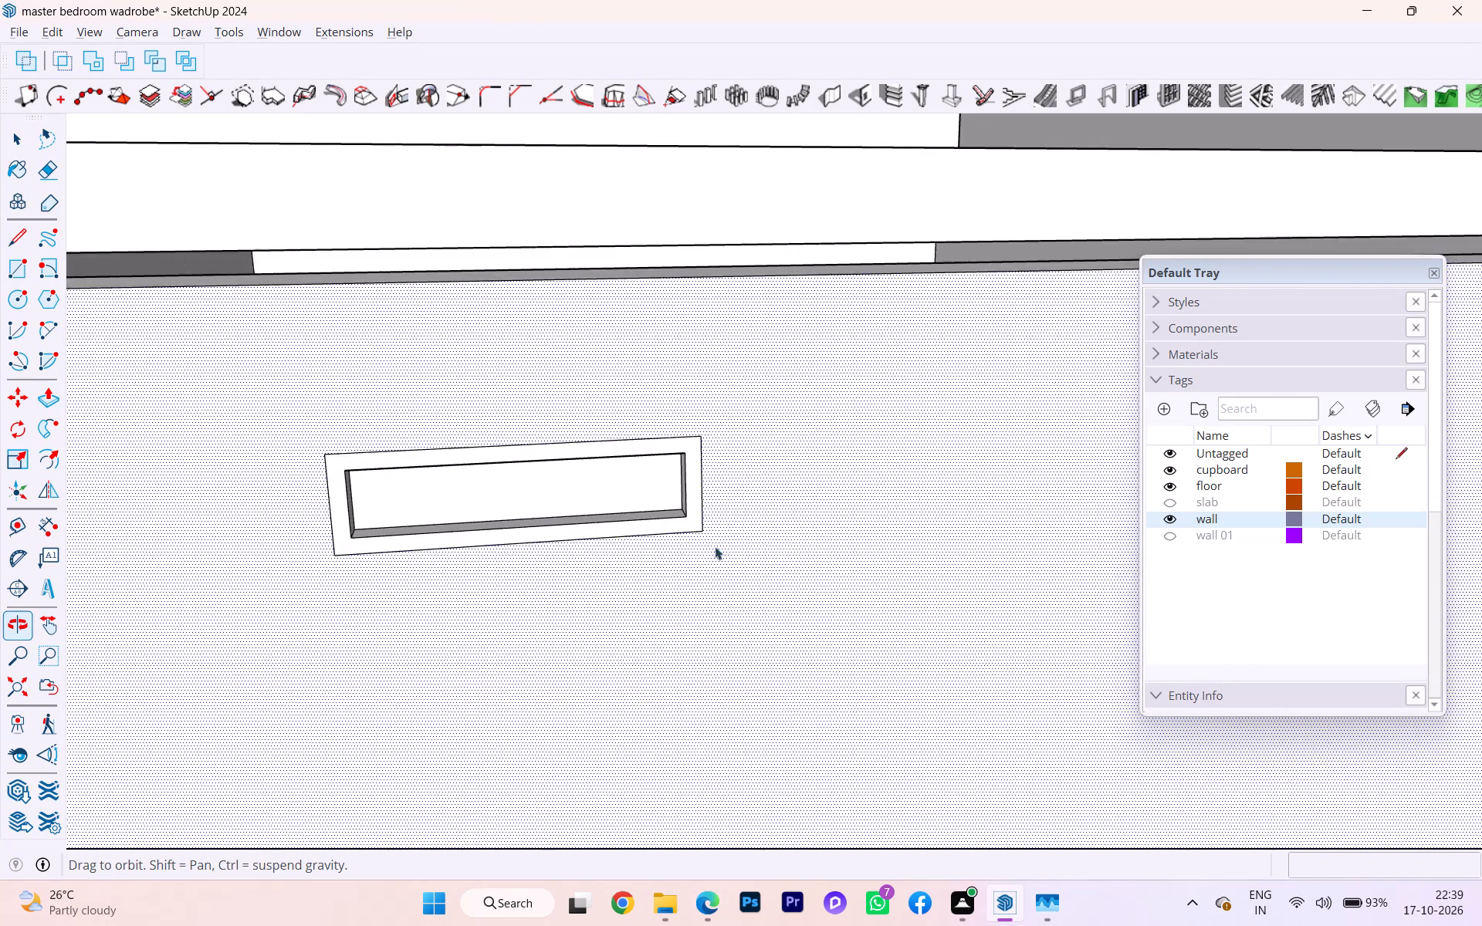
scroll(641, 495, "down", 2)
scroll(647, 479, "up", 1)
scroll(649, 476, "down", 13)
scroll(809, 443, "up", 2)
scroll(810, 443, "down", 7)
scroll(780, 487, "up", 2)
scroll(780, 487, "down", 2)
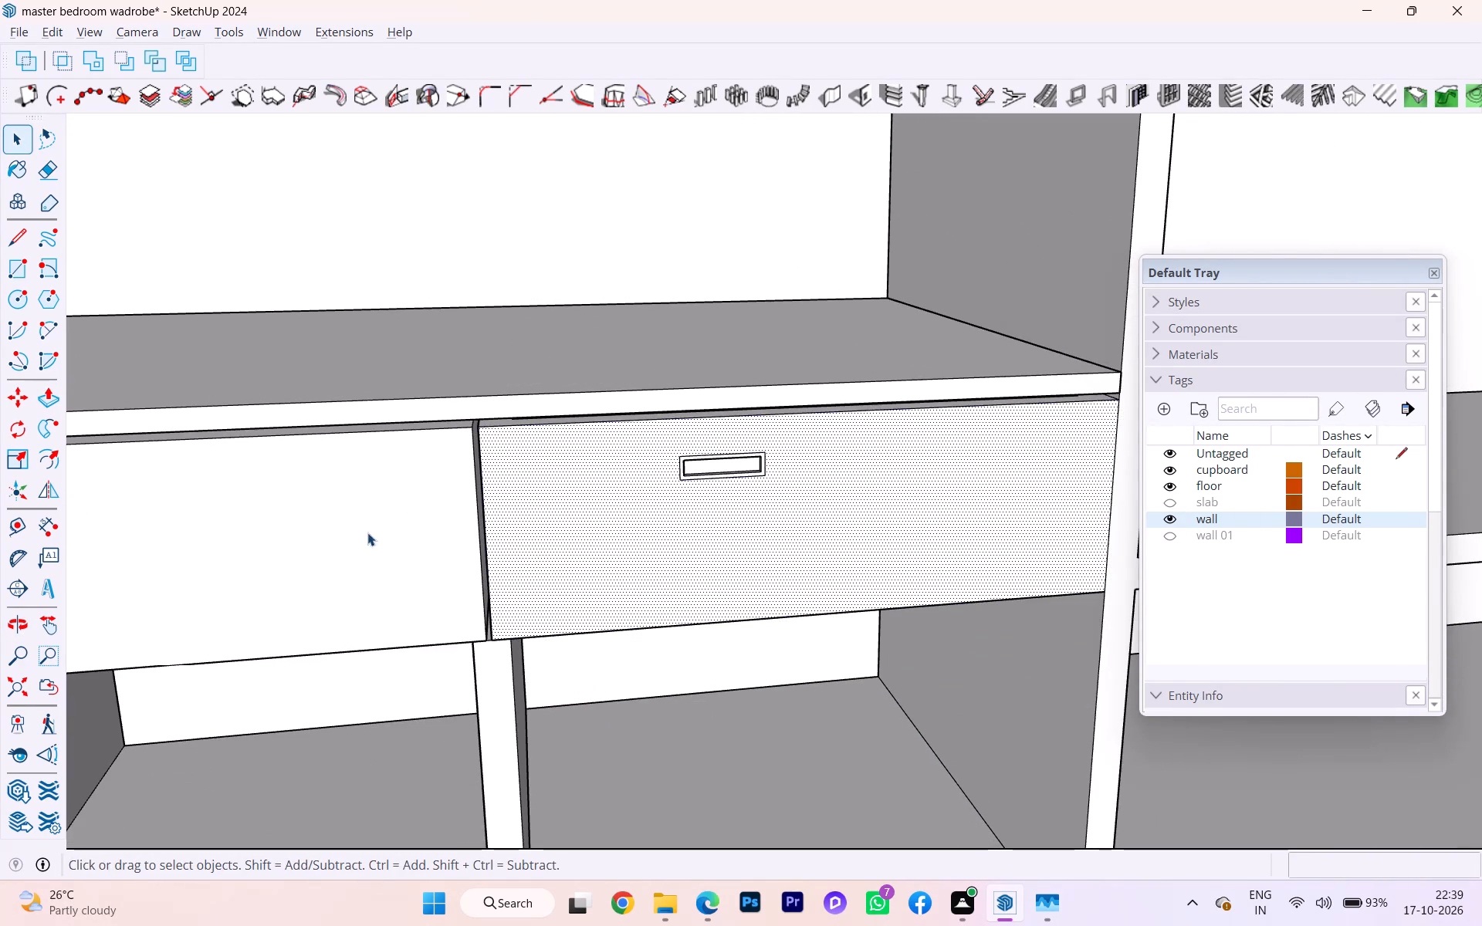
left_click(717, 475)
left_click_drag(672, 448, 791, 505)
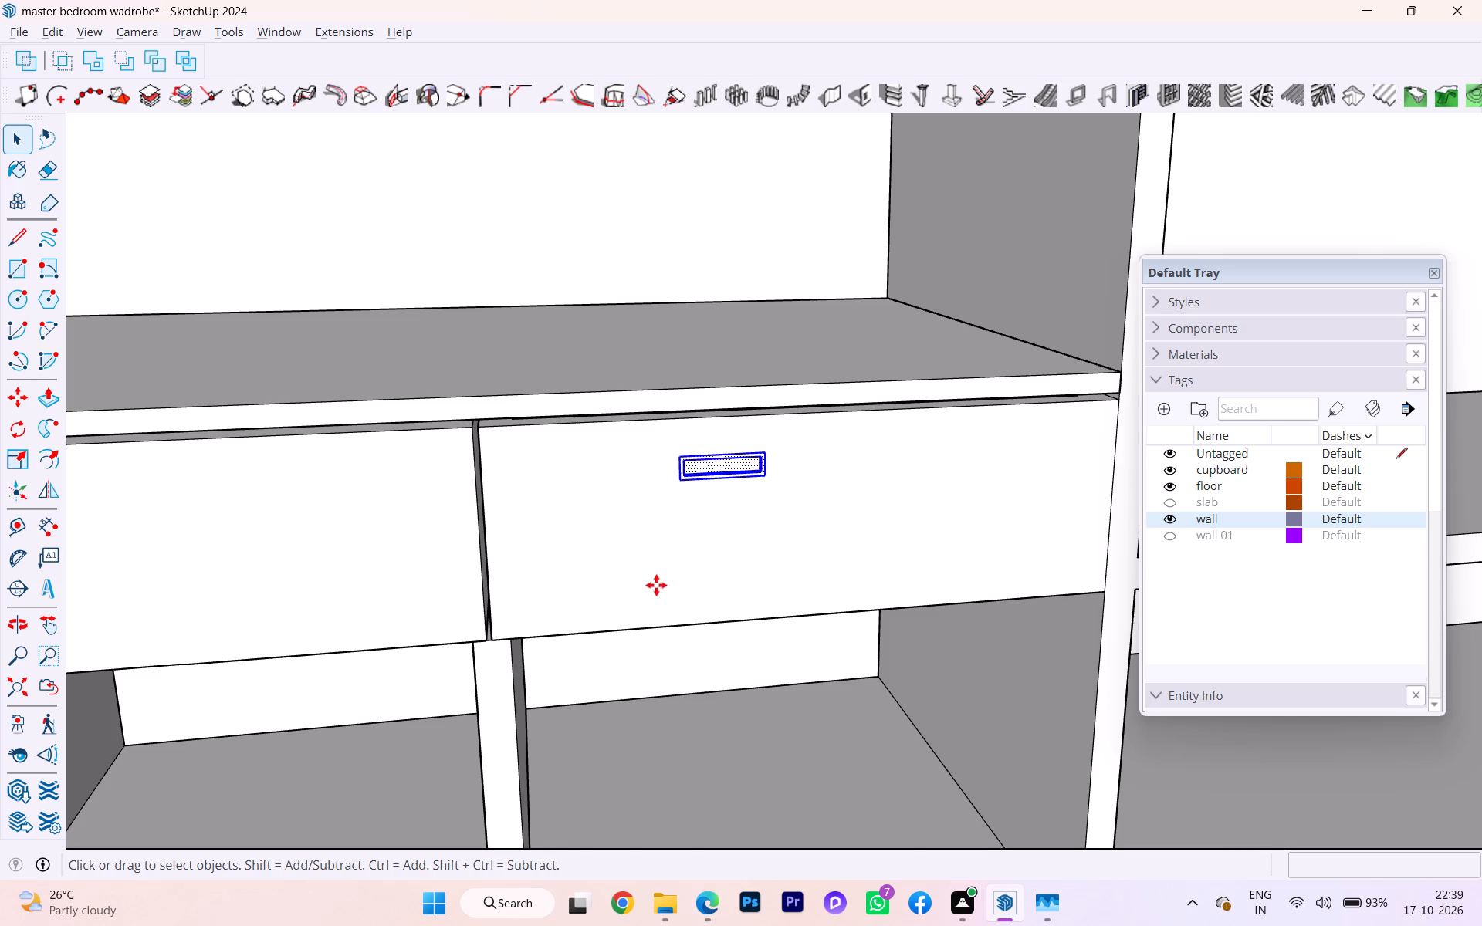
key("m")
key("Return")
left_click(768, 479)
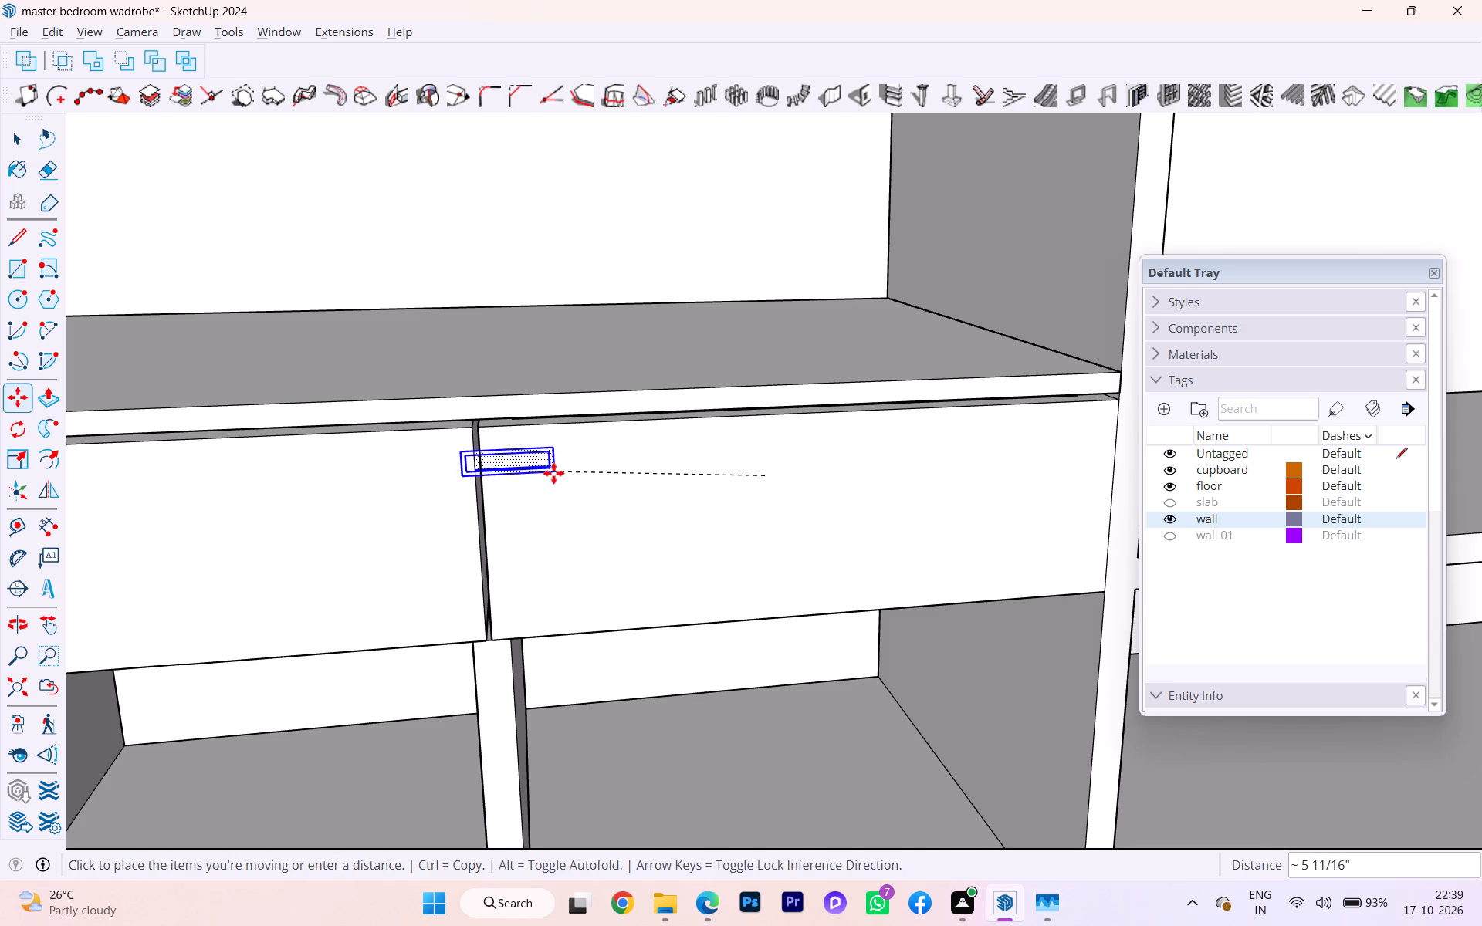
scroll(328, 515, "down", 2)
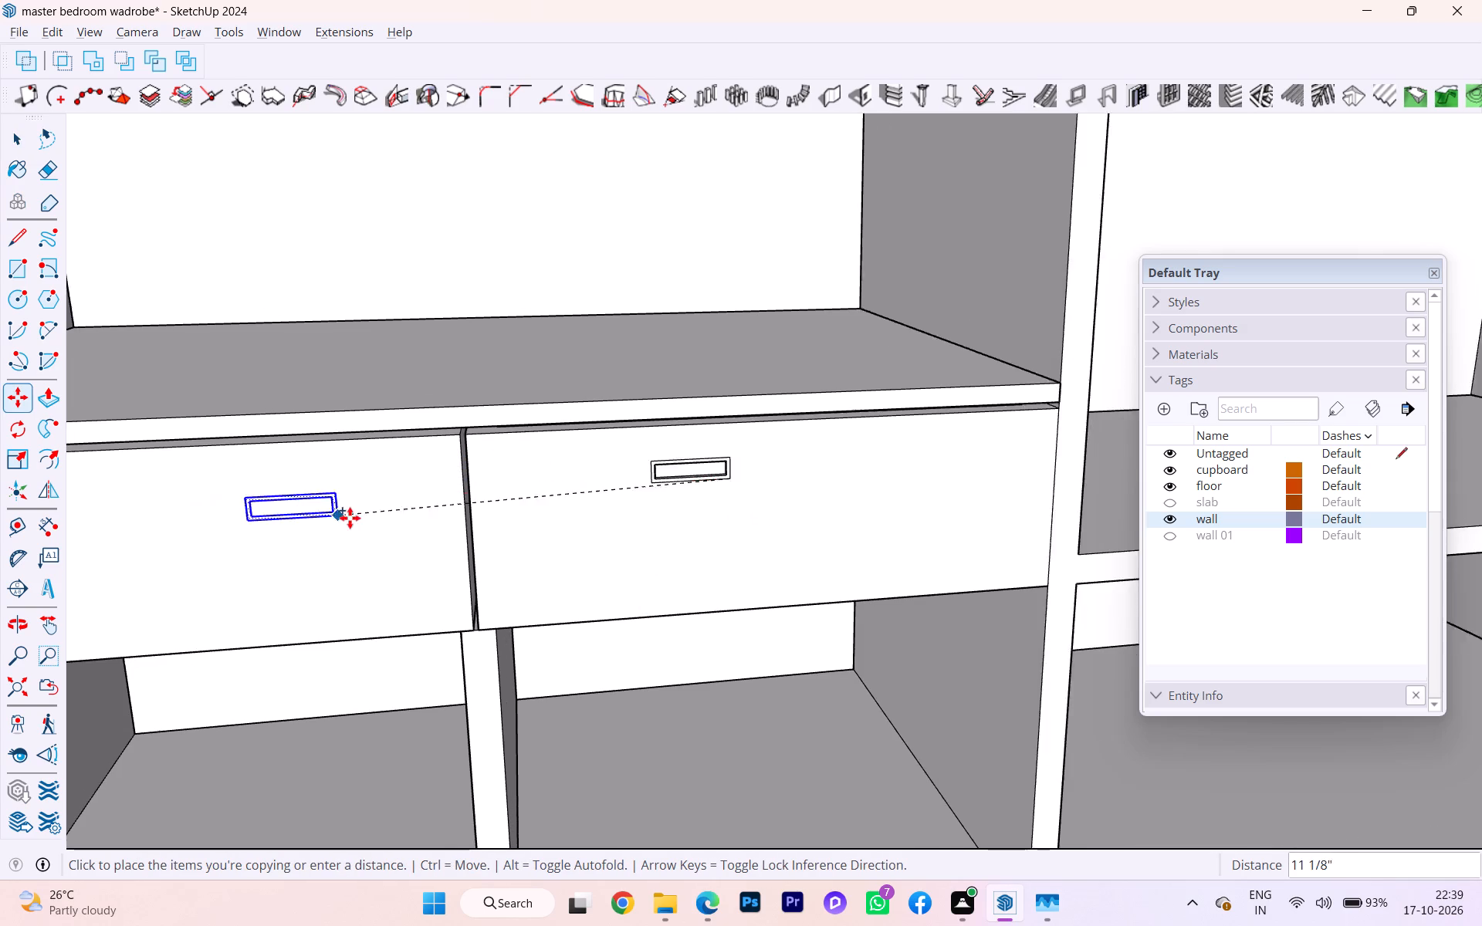
scroll(350, 518, "down", 3)
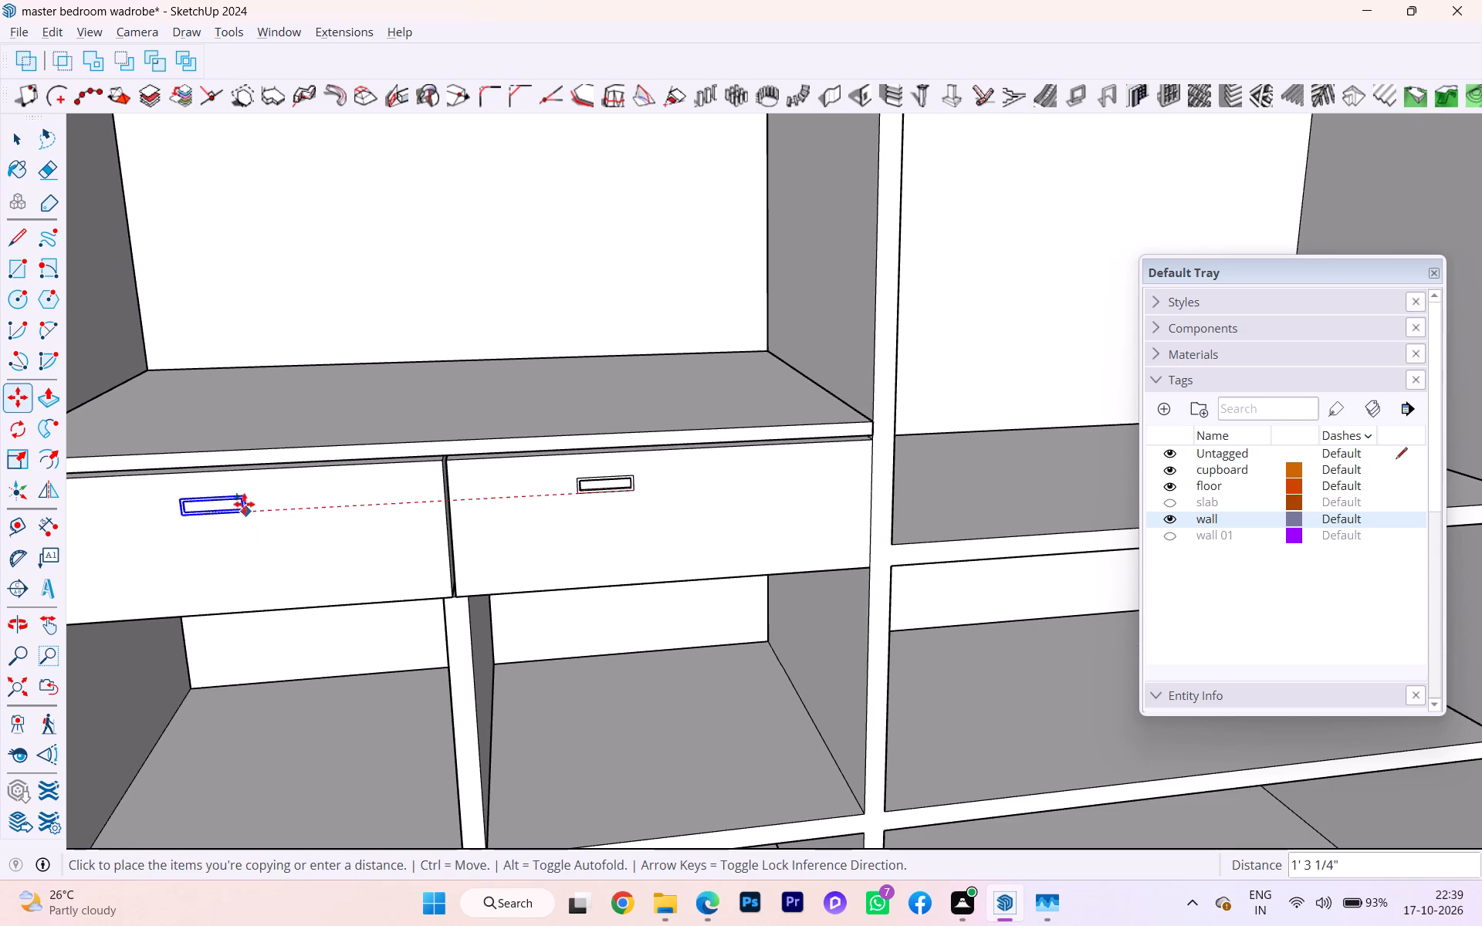